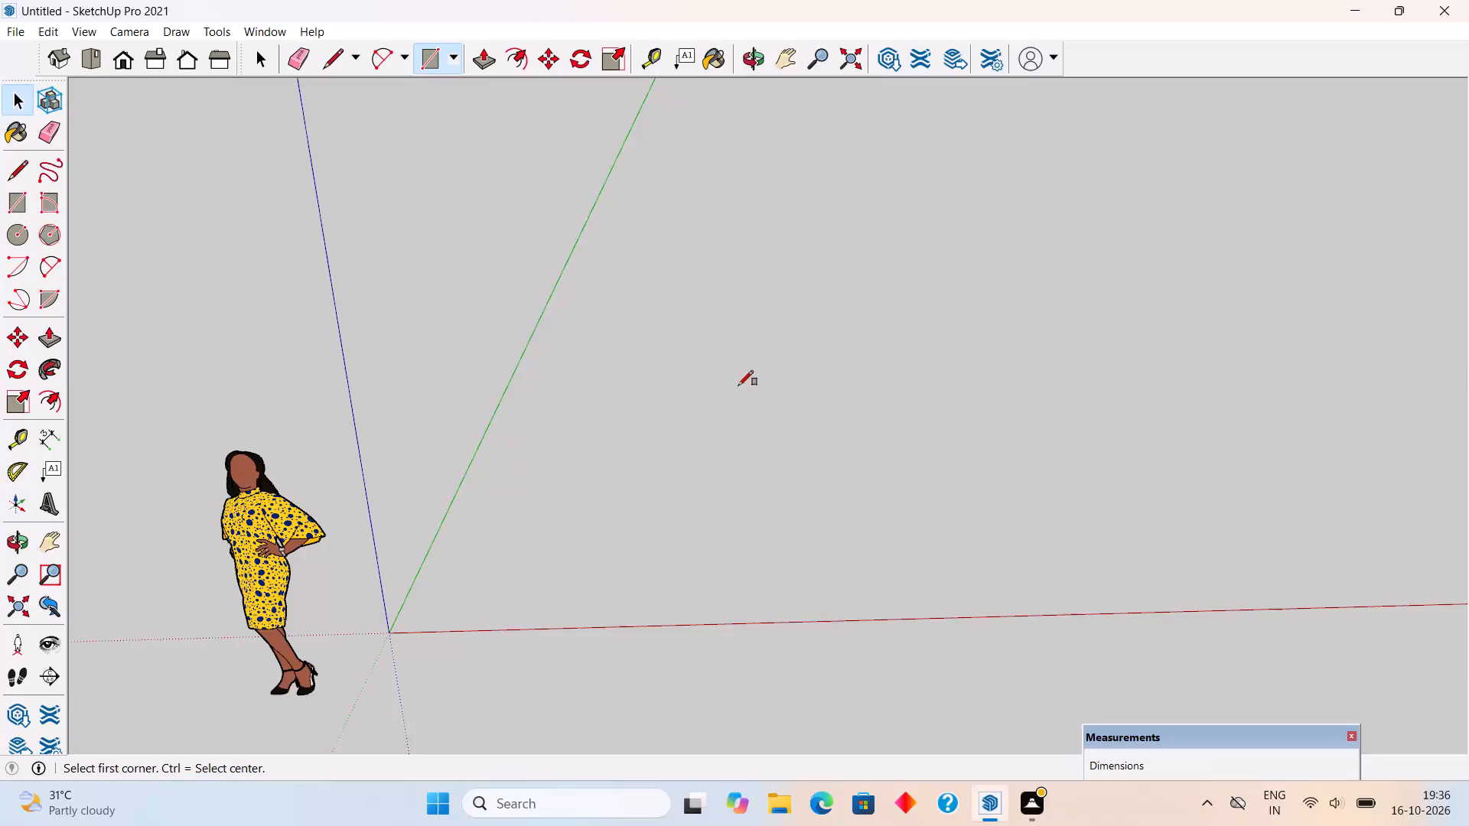
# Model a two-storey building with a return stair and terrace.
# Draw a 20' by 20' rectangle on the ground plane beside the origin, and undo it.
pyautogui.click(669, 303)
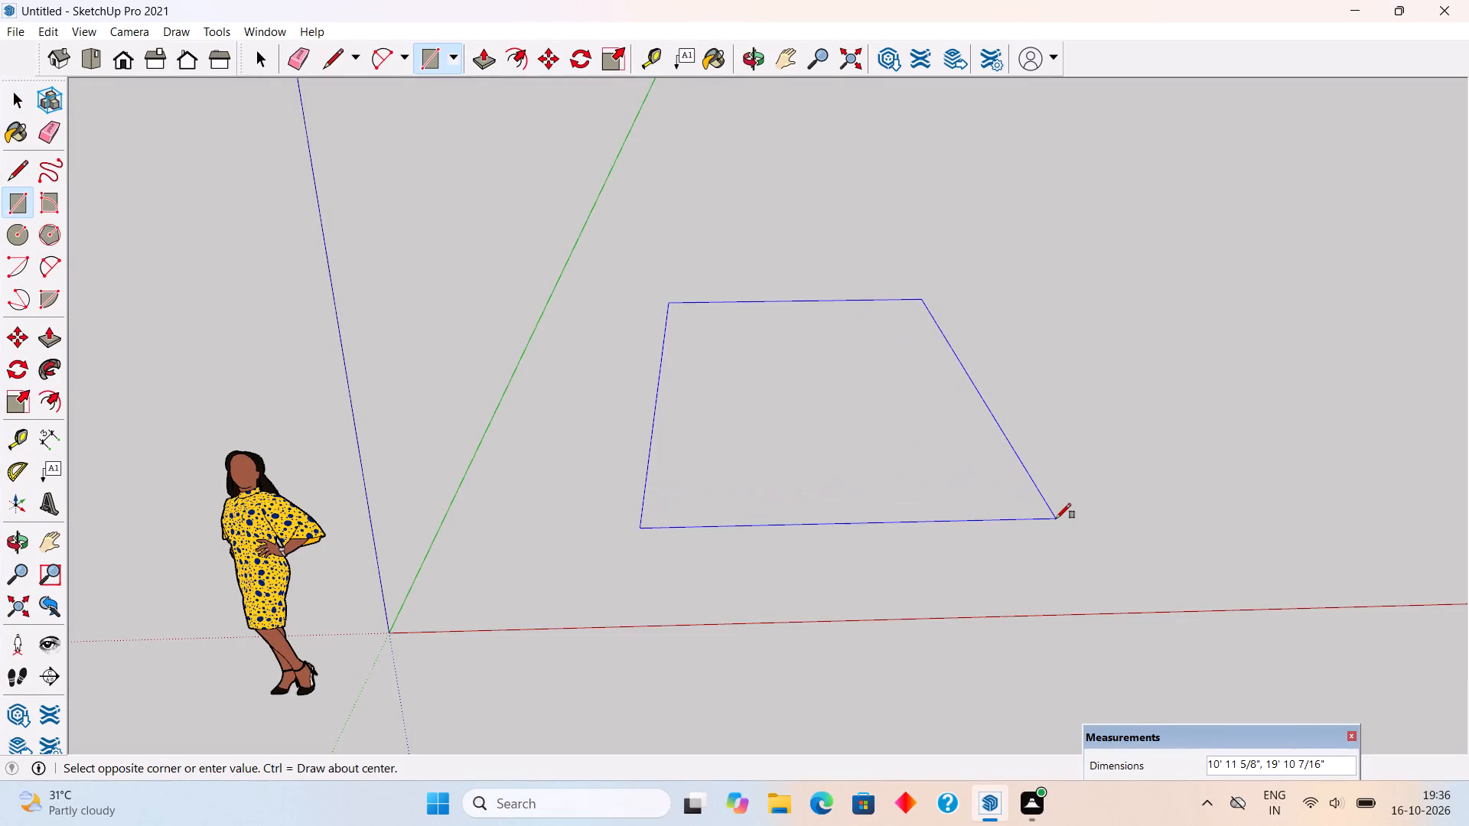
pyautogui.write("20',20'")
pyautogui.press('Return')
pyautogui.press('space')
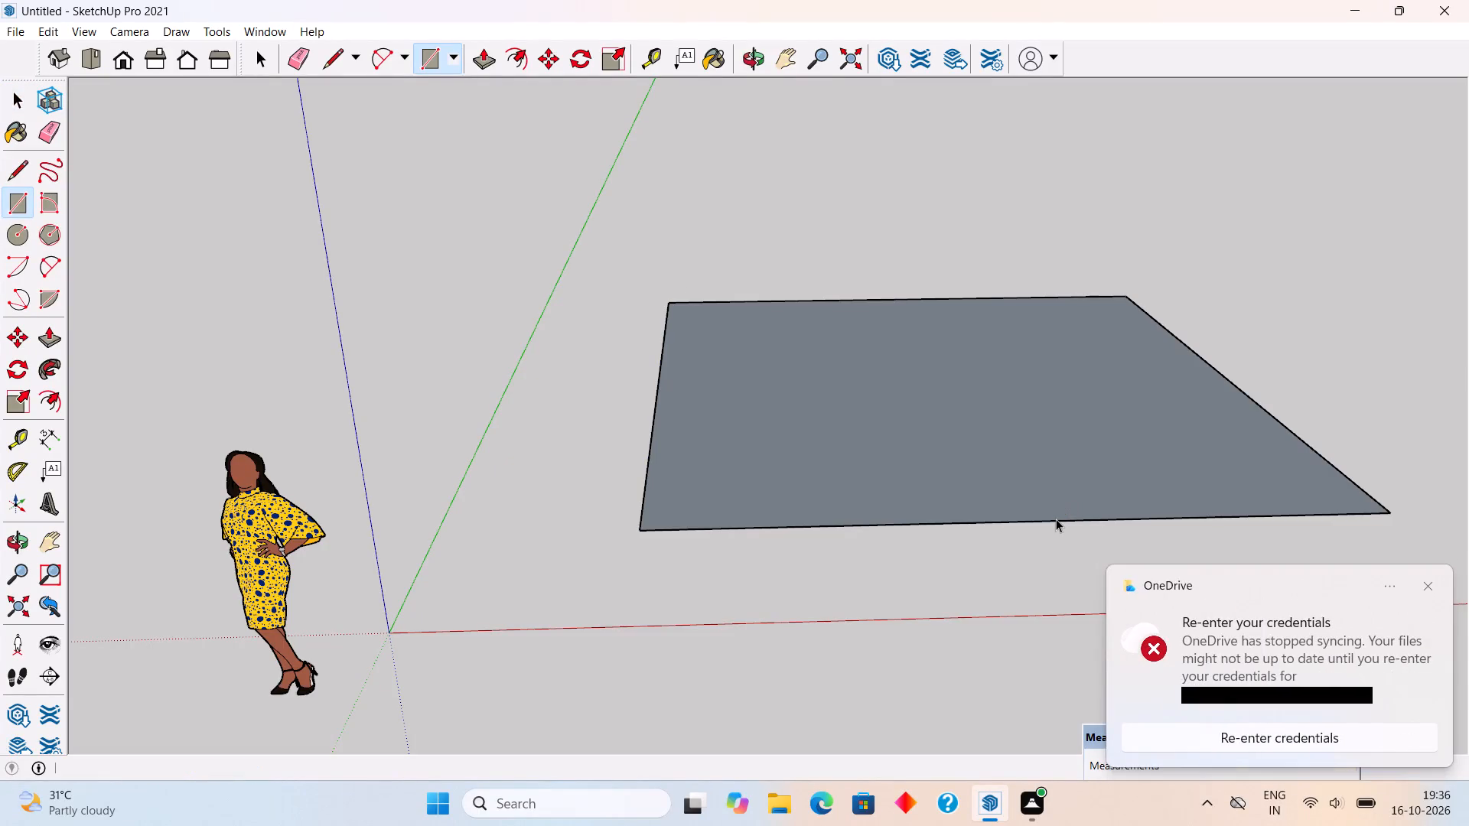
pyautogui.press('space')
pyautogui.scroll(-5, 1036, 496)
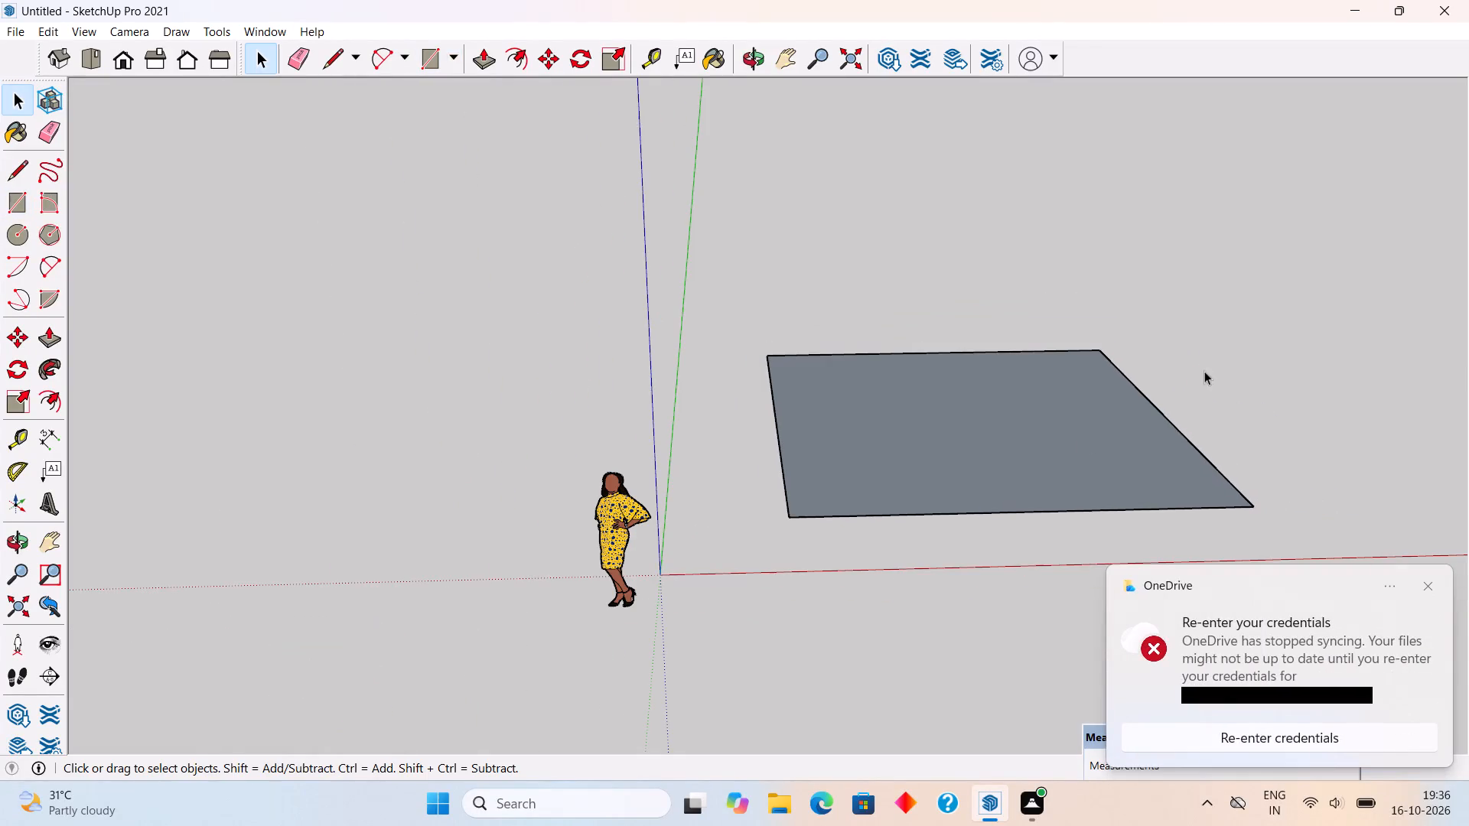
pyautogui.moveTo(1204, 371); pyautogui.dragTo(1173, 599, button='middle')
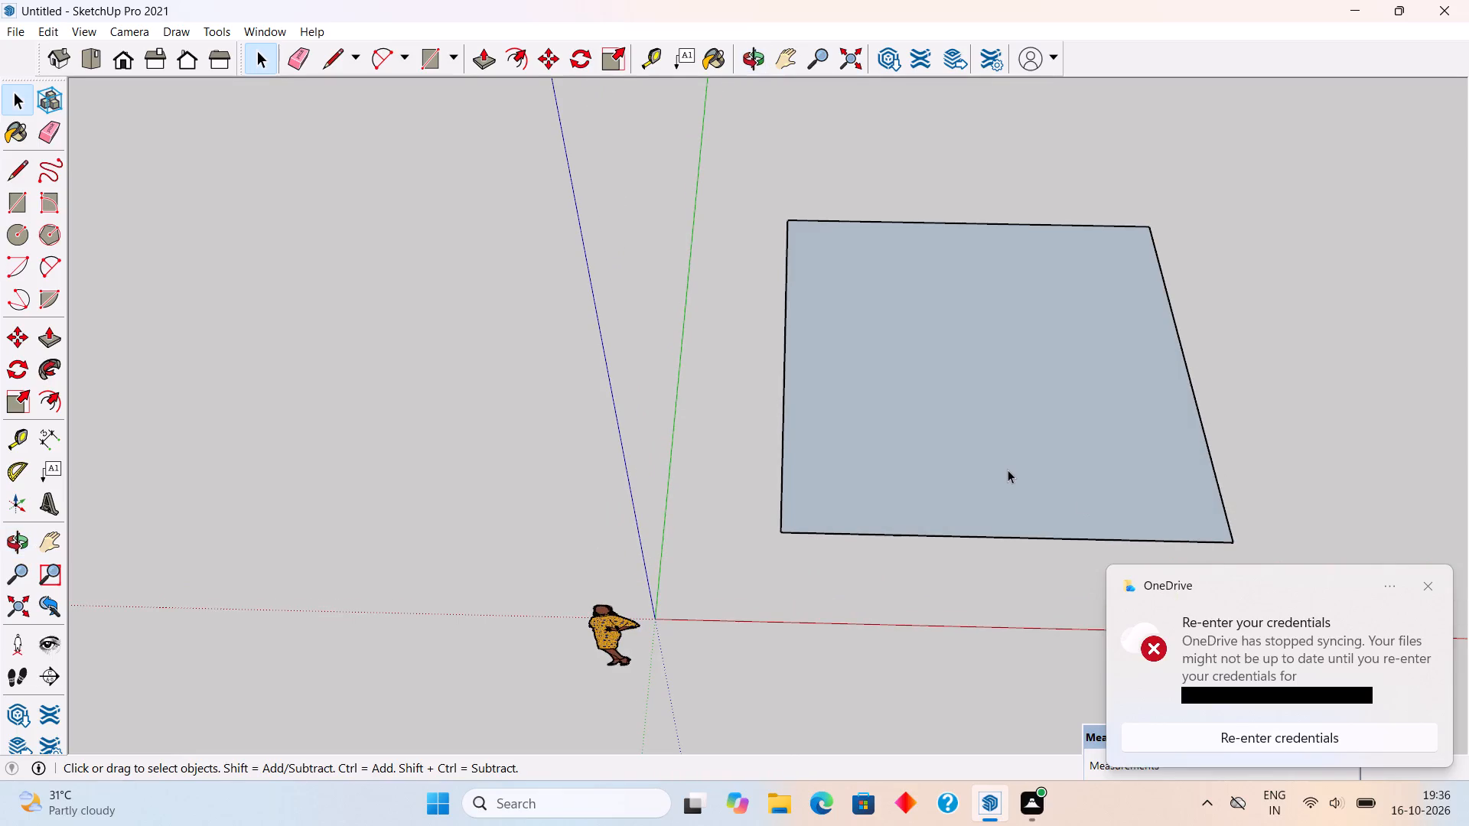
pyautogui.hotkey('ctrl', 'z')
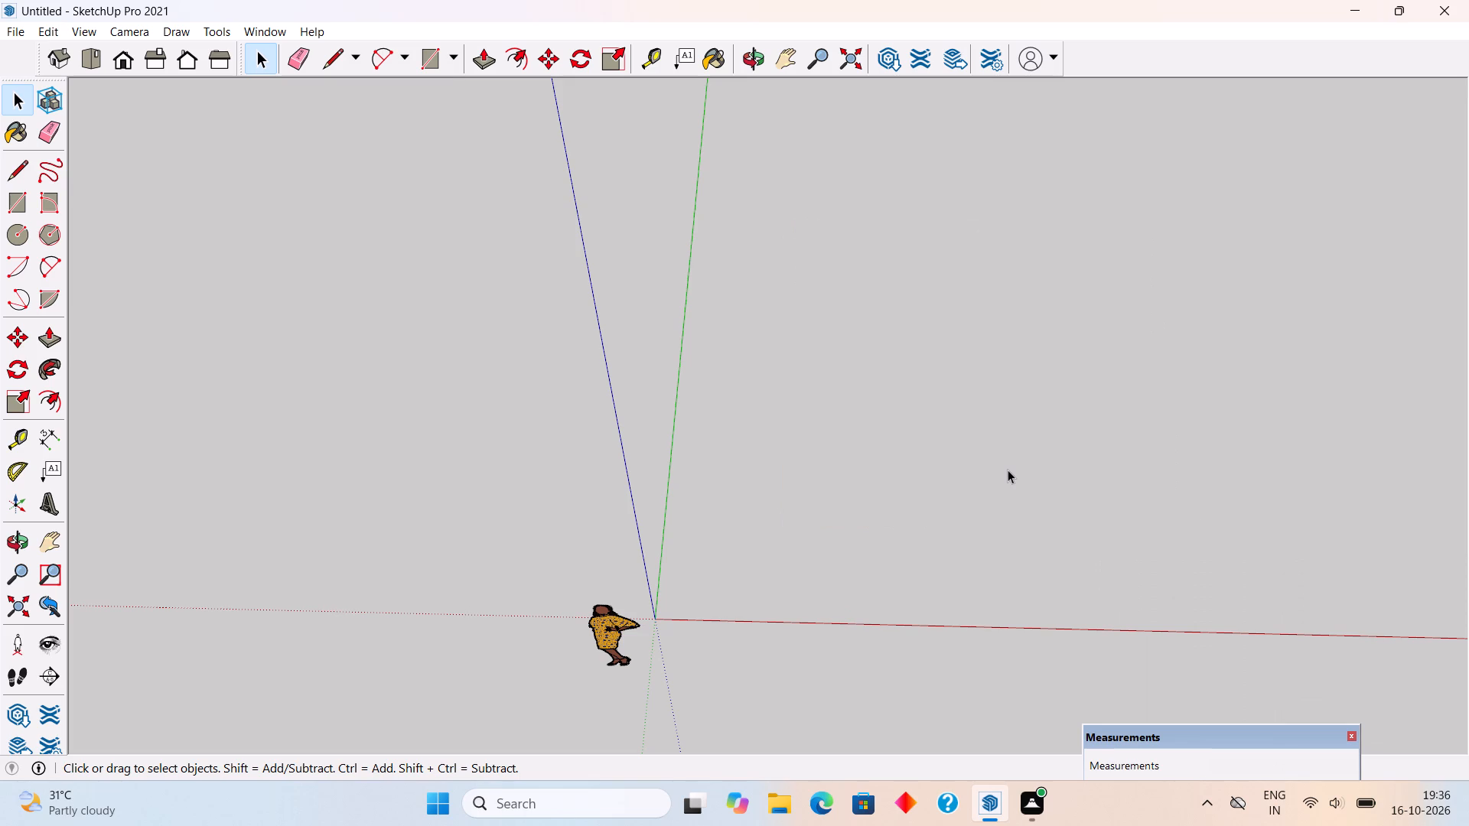
# Draw a base rectangle about 25'2" by 25'7" on the ground plane, behind the red axis and beside the green axis.
pyautogui.press('r')
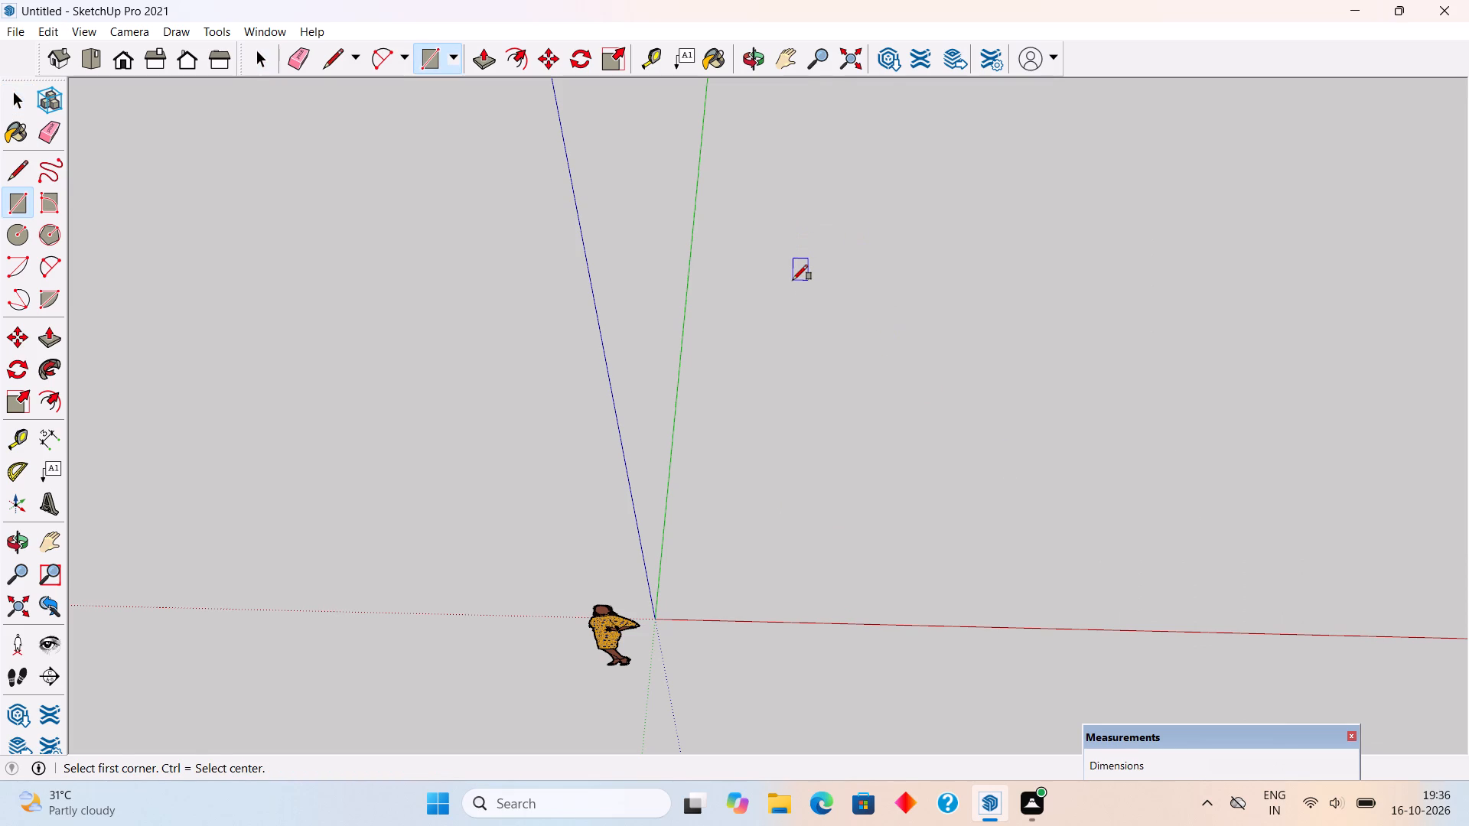
pyautogui.click(782, 167)
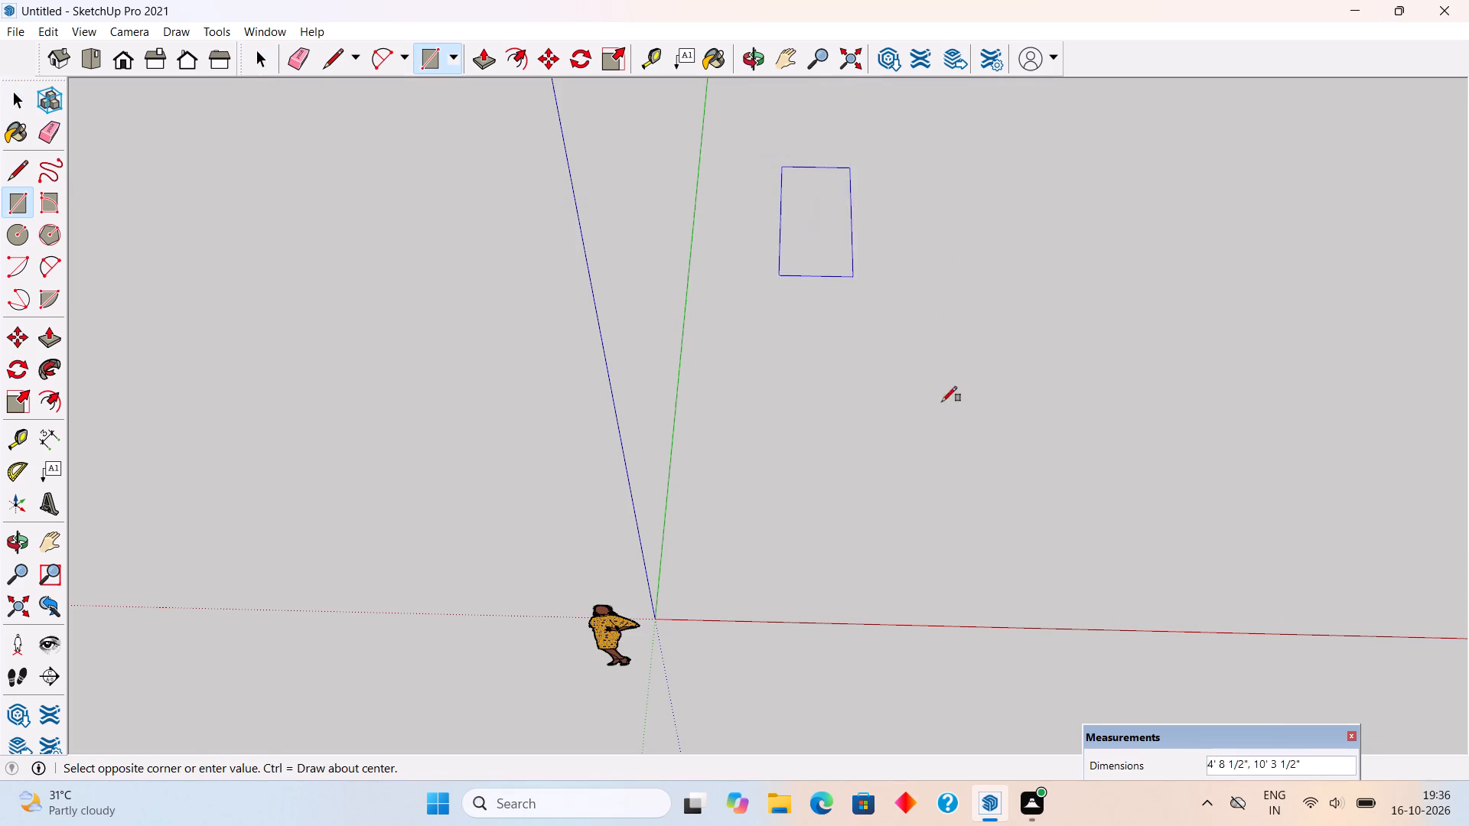
pyautogui.click(1350, 567)
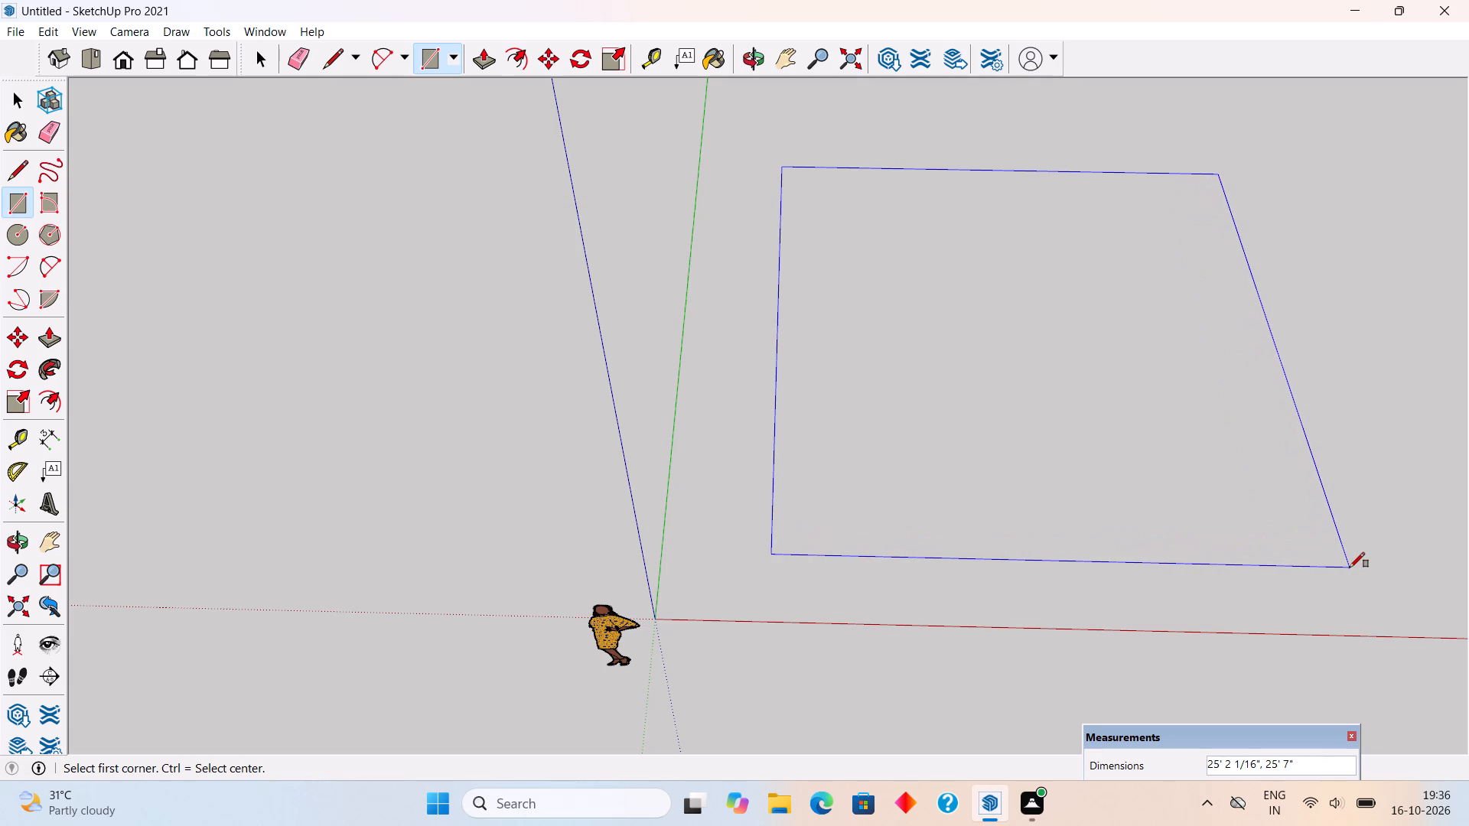
# Push/Pull the base rectangle upward by 6" to form a slab.
pyautogui.press('p')
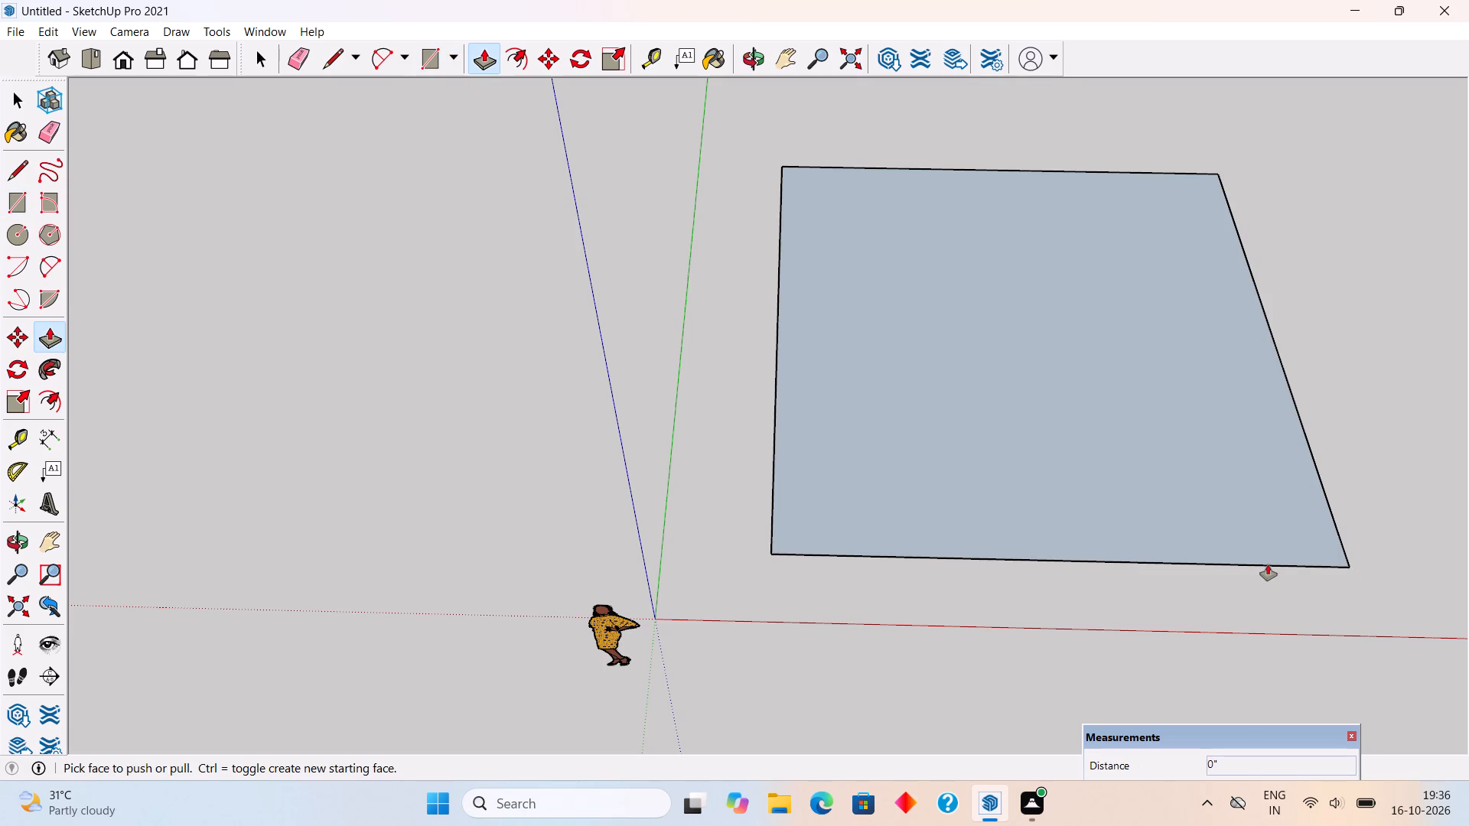
pyautogui.click(1249, 508)
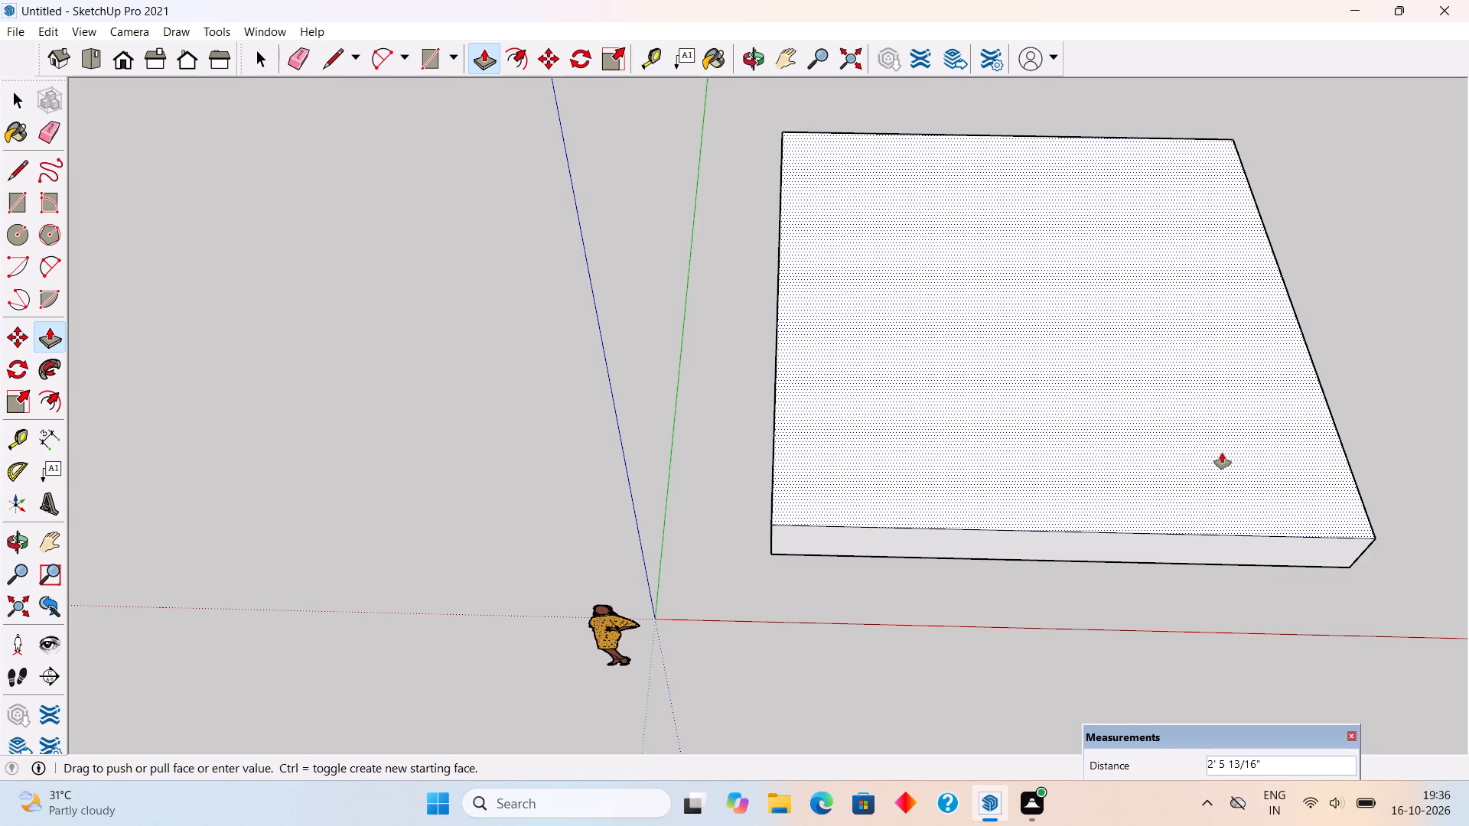
pyautogui.write('6"')
pyautogui.press('Return')
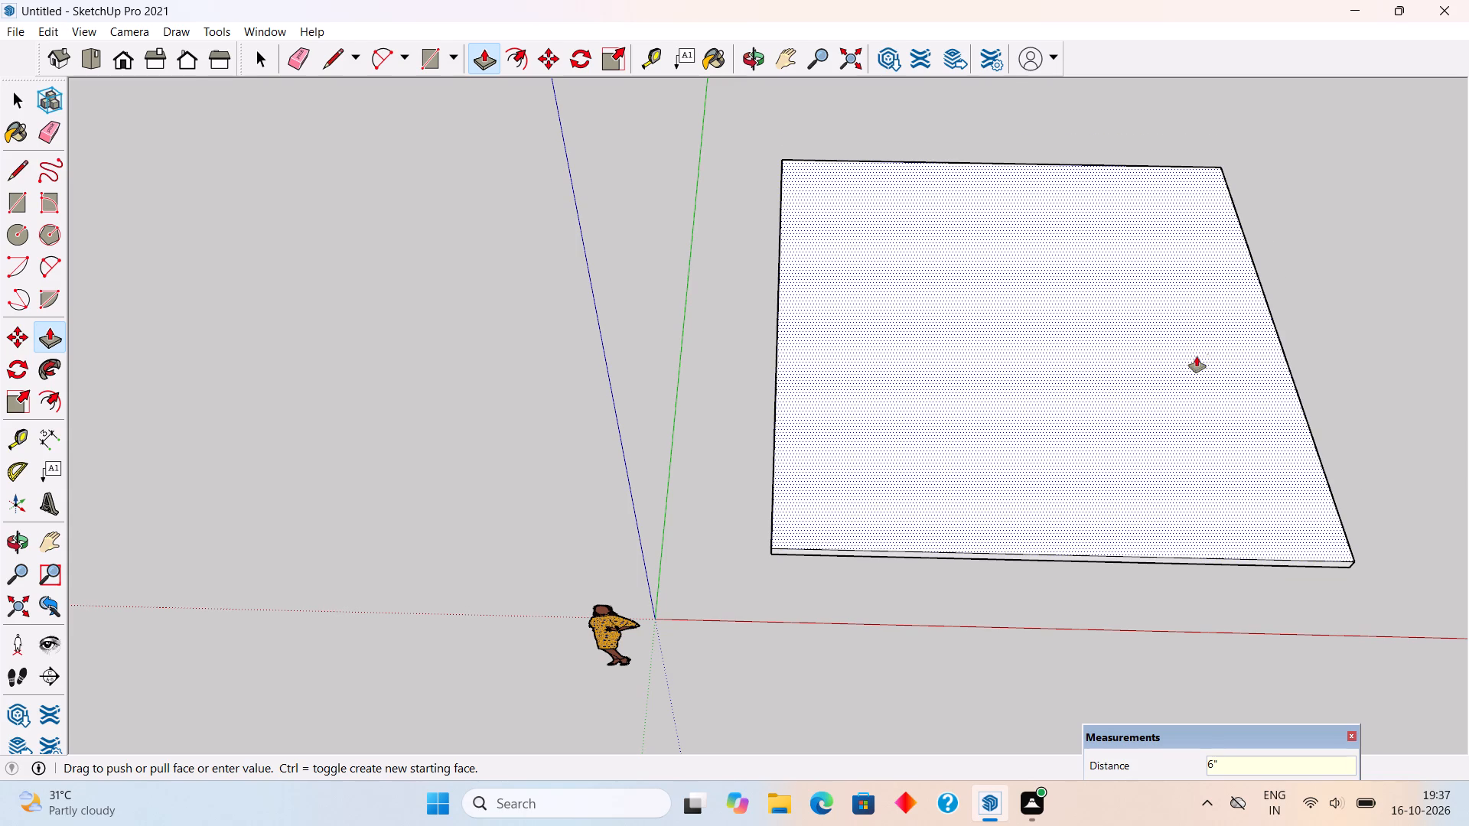
pyautogui.press('space')
# Draw a 20' by 20' rectangle on the slab's top face, starting inside its far corner nearest the green axis.
pyautogui.write('r')
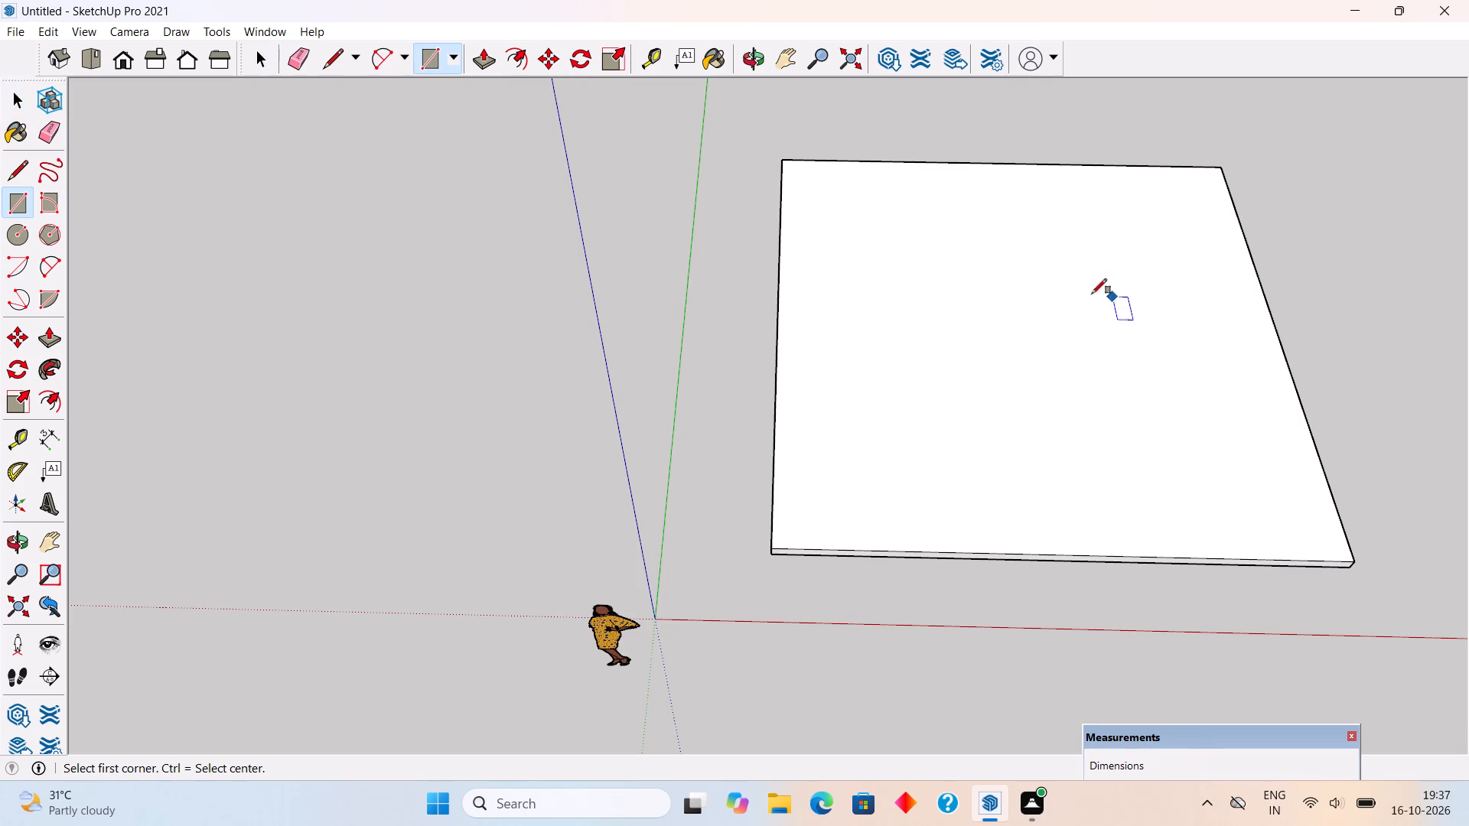
pyautogui.click(828, 236)
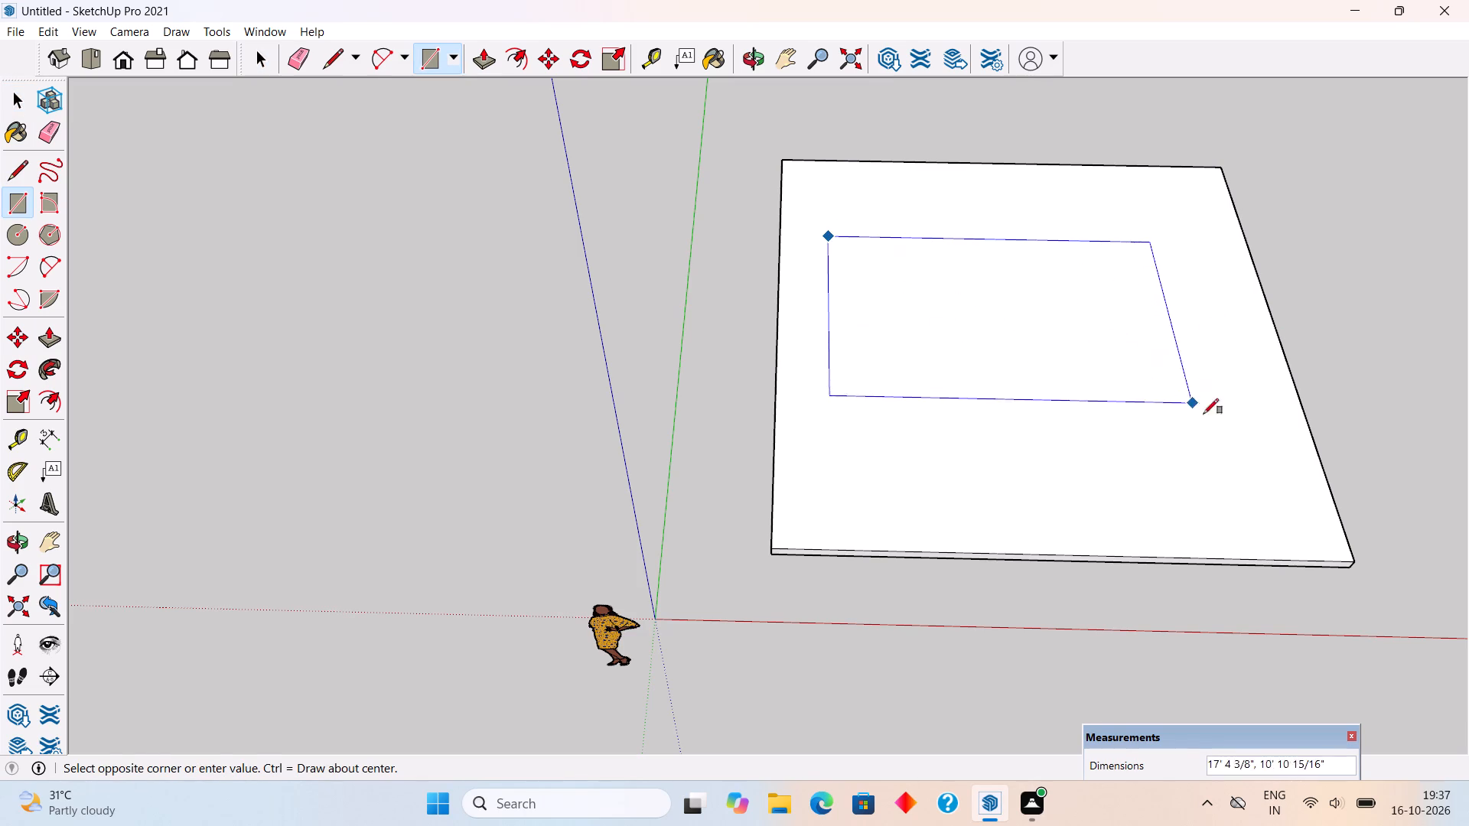
pyautogui.write("20',20'")
pyautogui.press('Return')
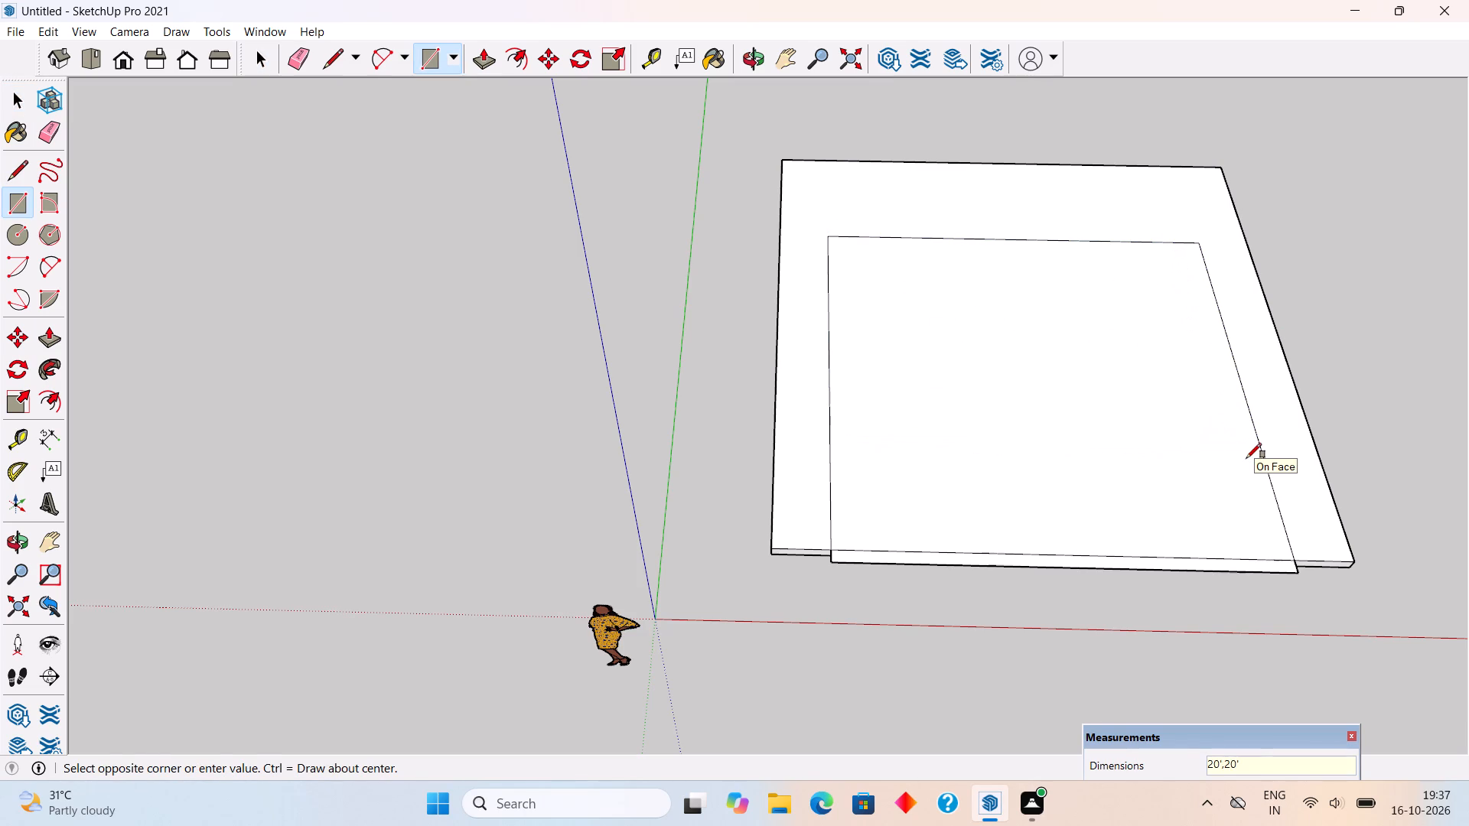
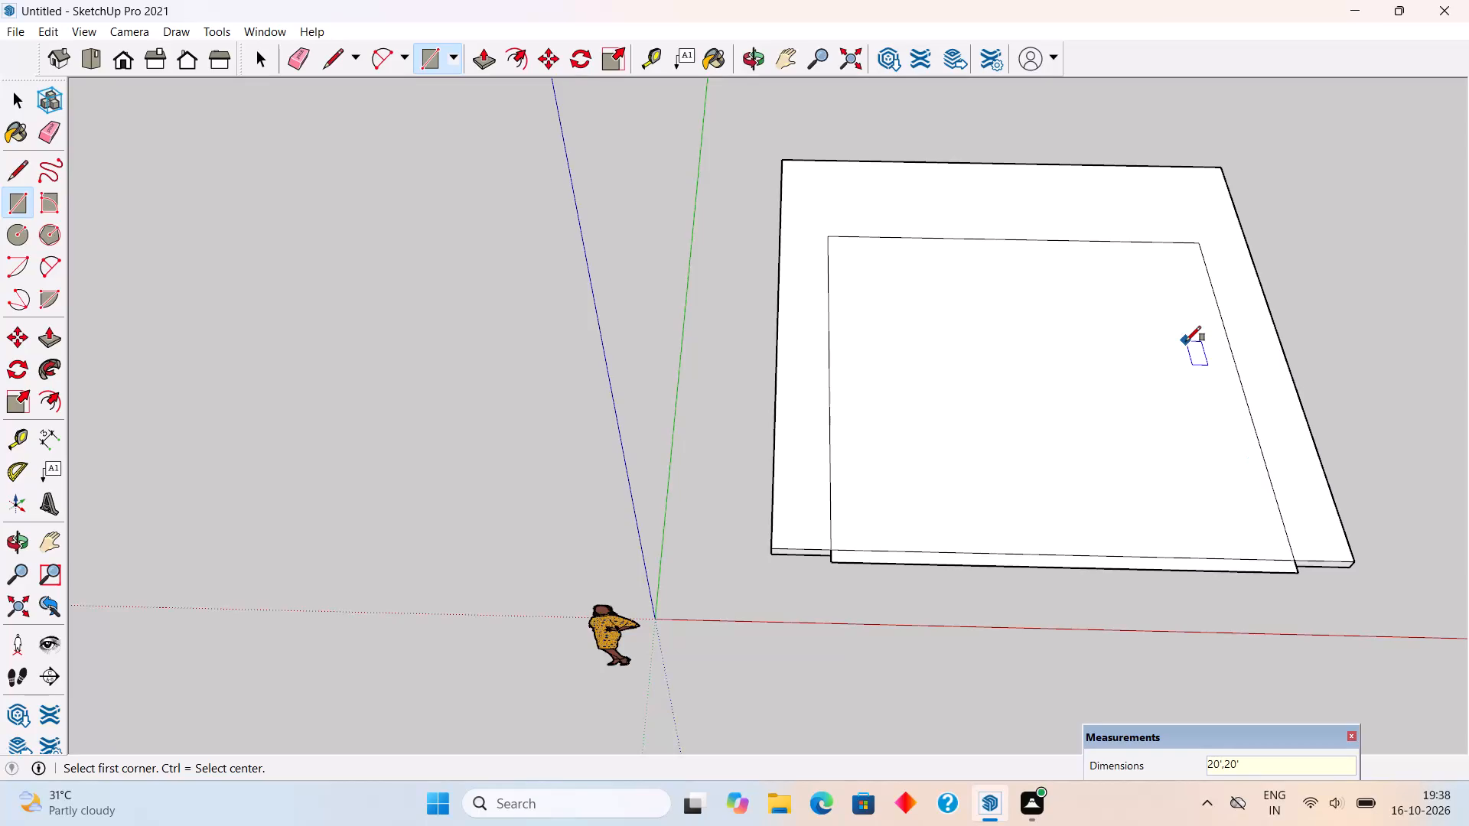
# Undo the 20' by 20' rectangle on the slab's top face and make the whole base slab a group.
pyautogui.press('space')
pyautogui.tripleClick(796, 505)
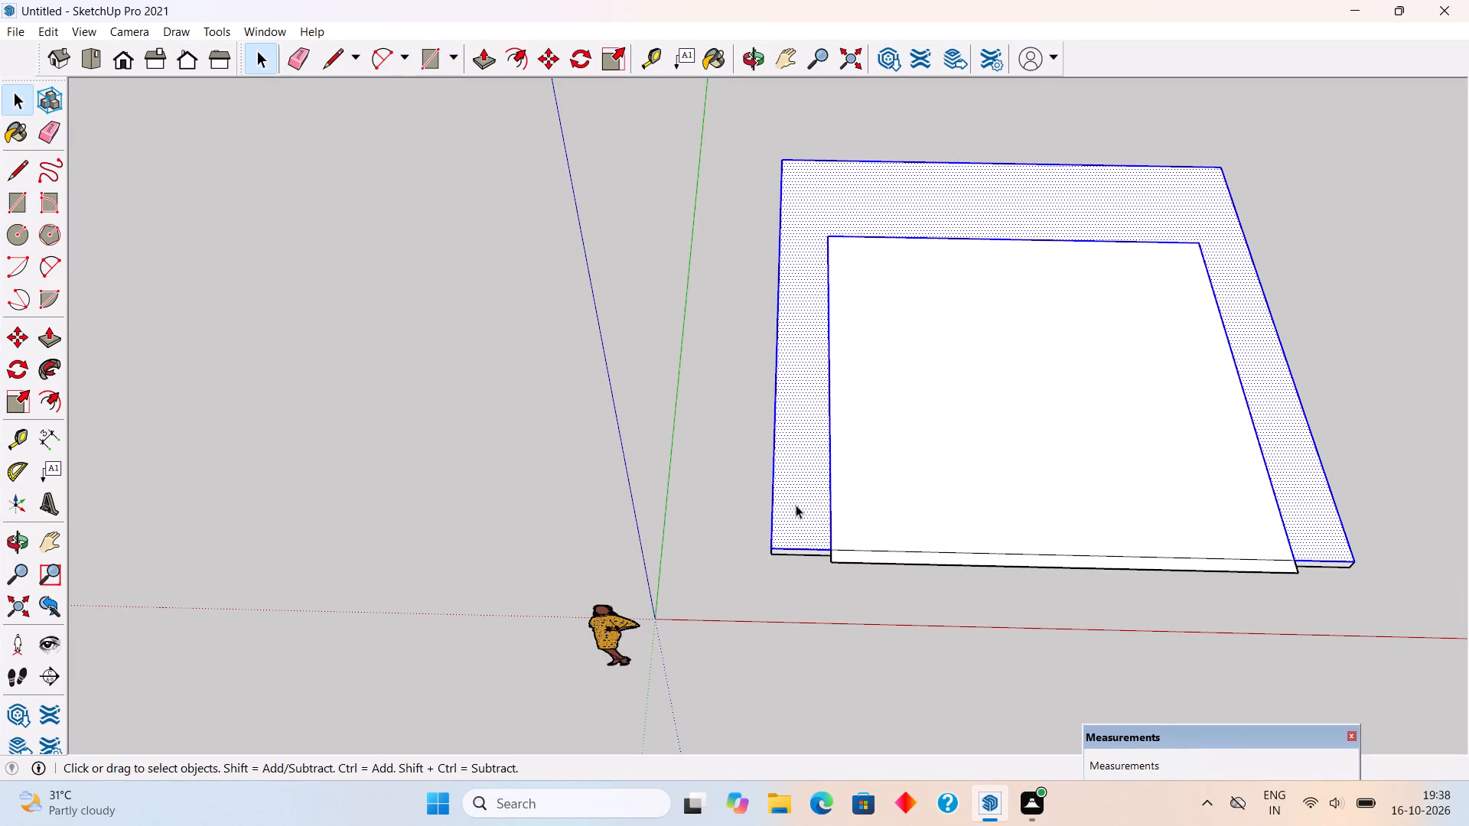
pyautogui.hotkey('ctrl', 'z')
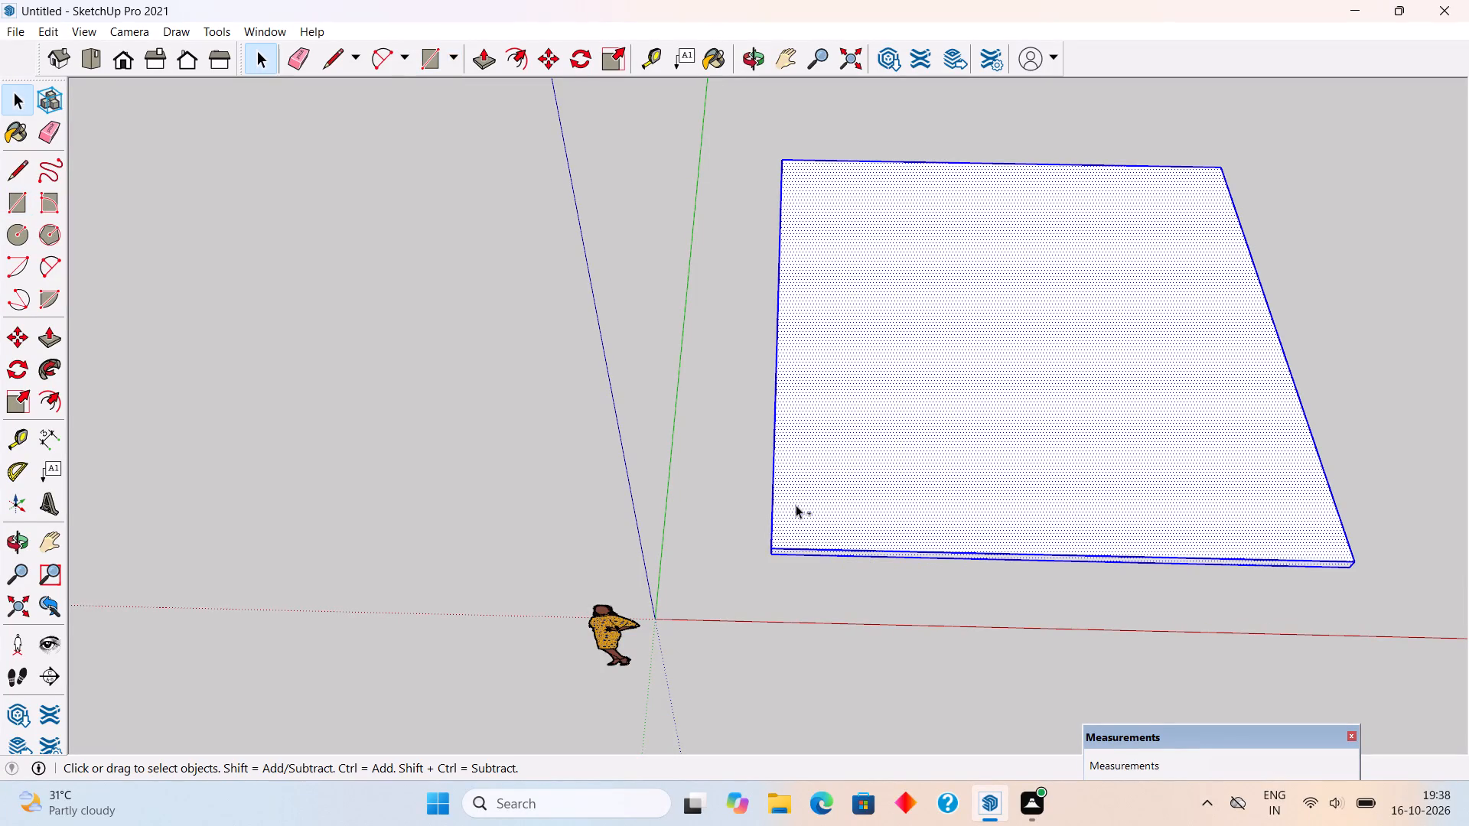
pyautogui.rightClick(818, 498)
pyautogui.click(878, 372)
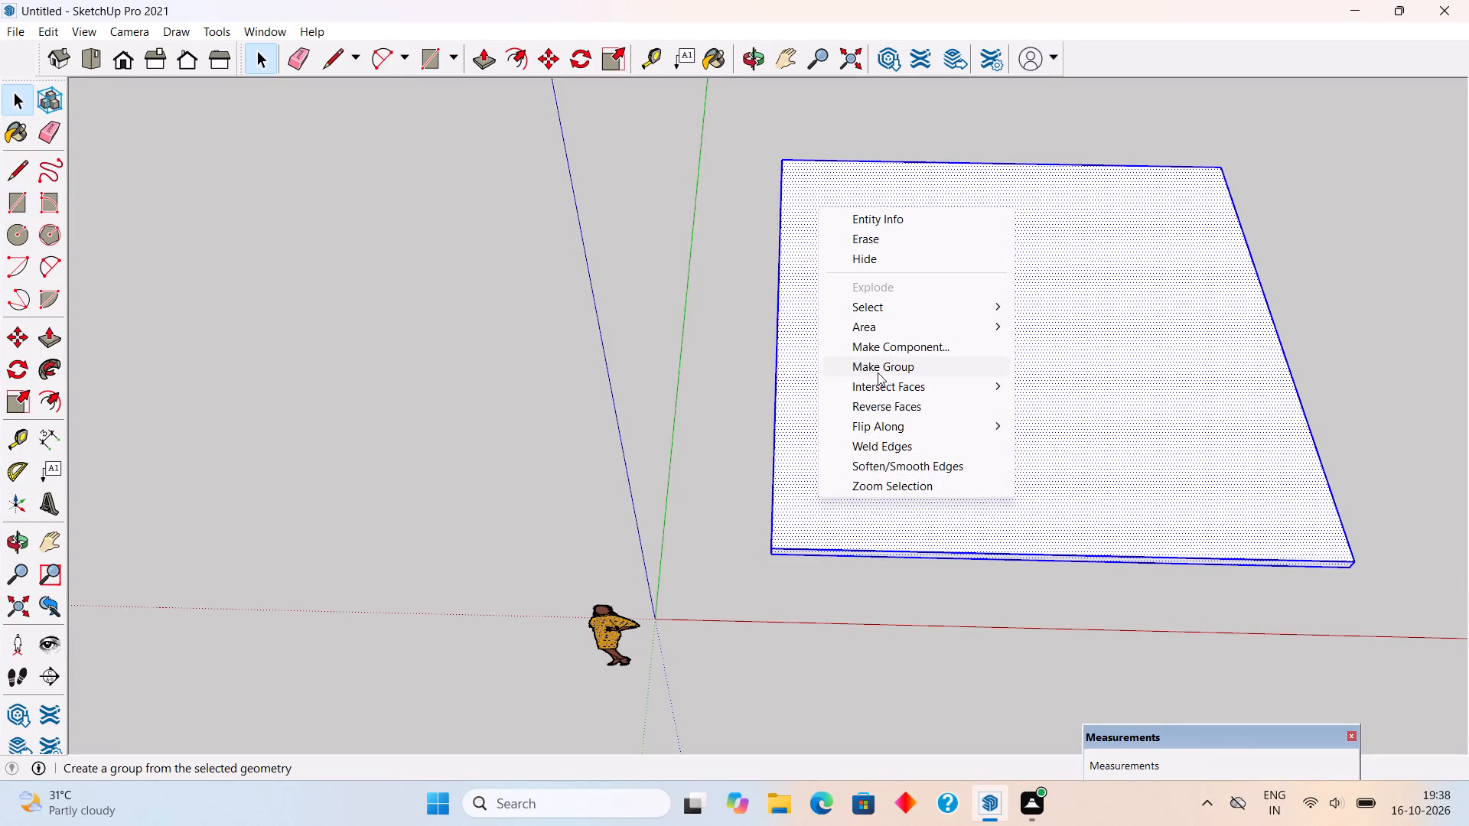
pyautogui.click(1335, 216)
# Draw a 20' by 20' rectangle on the grouped slab's top face, starting just inside its far corner nearest the green axis.
pyautogui.press('r')
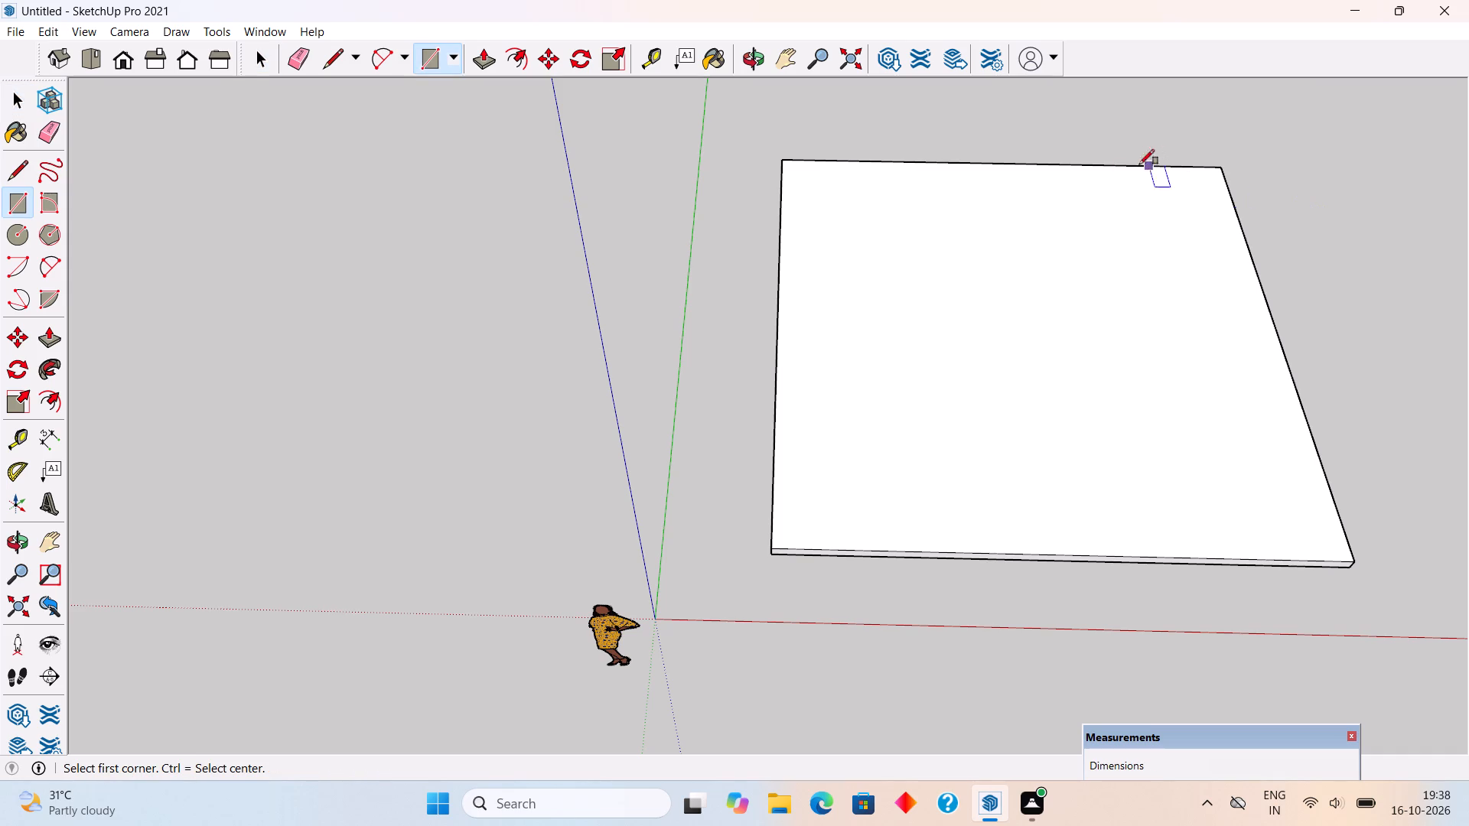
pyautogui.click(837, 194)
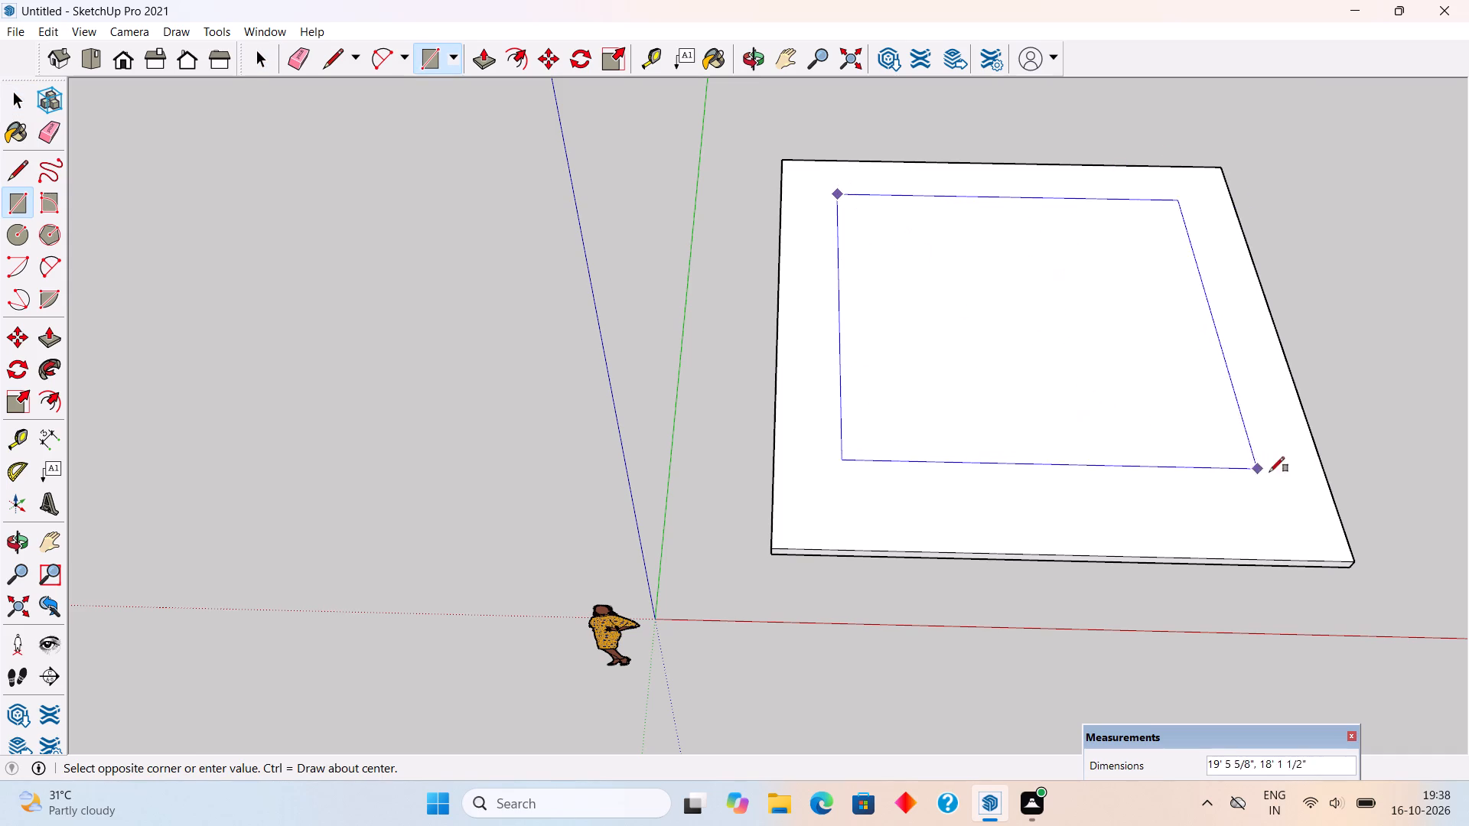
pyautogui.write('20')
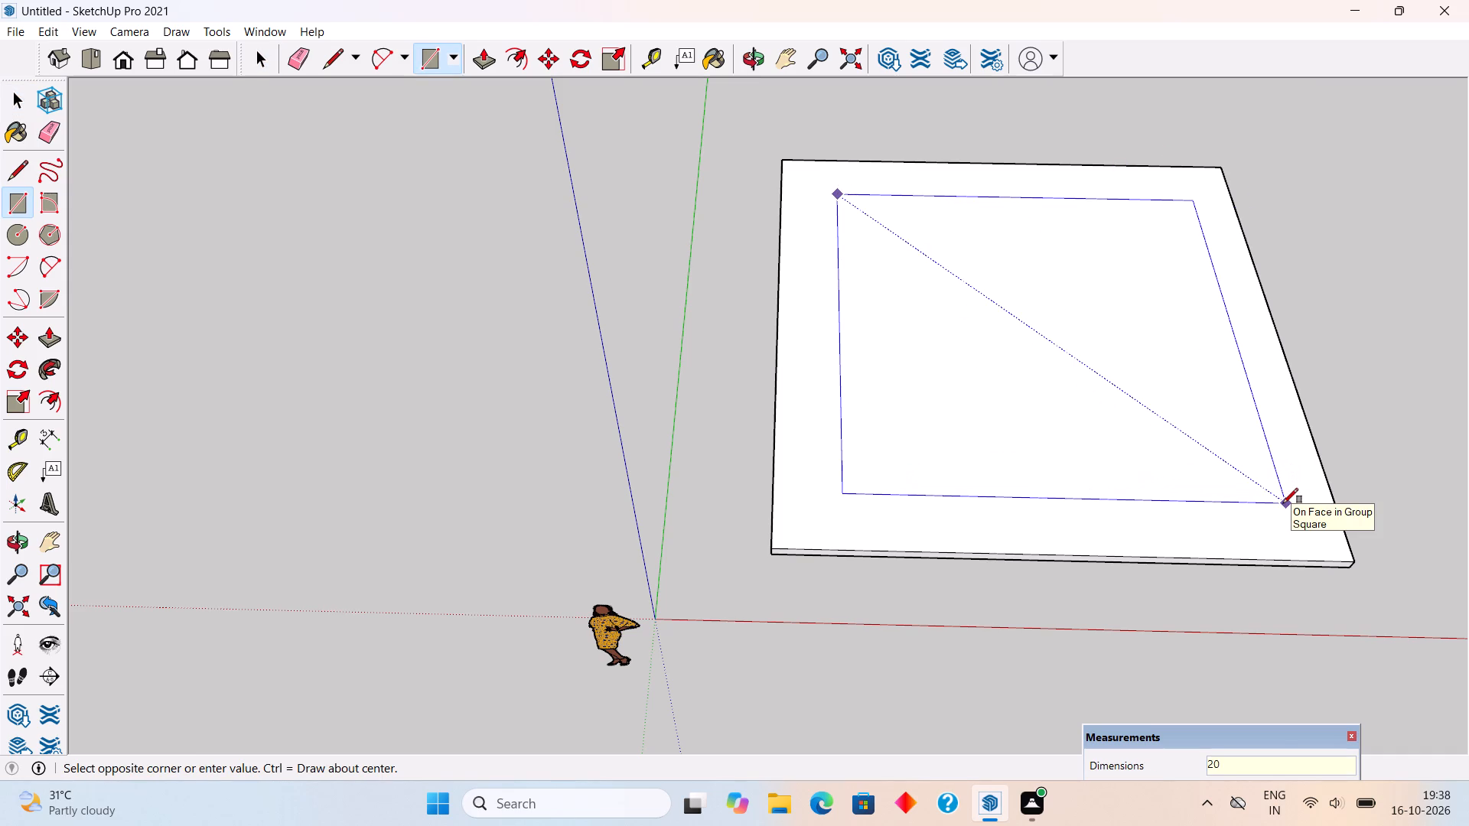
pyautogui.write("',20'")
pyautogui.press('Return')
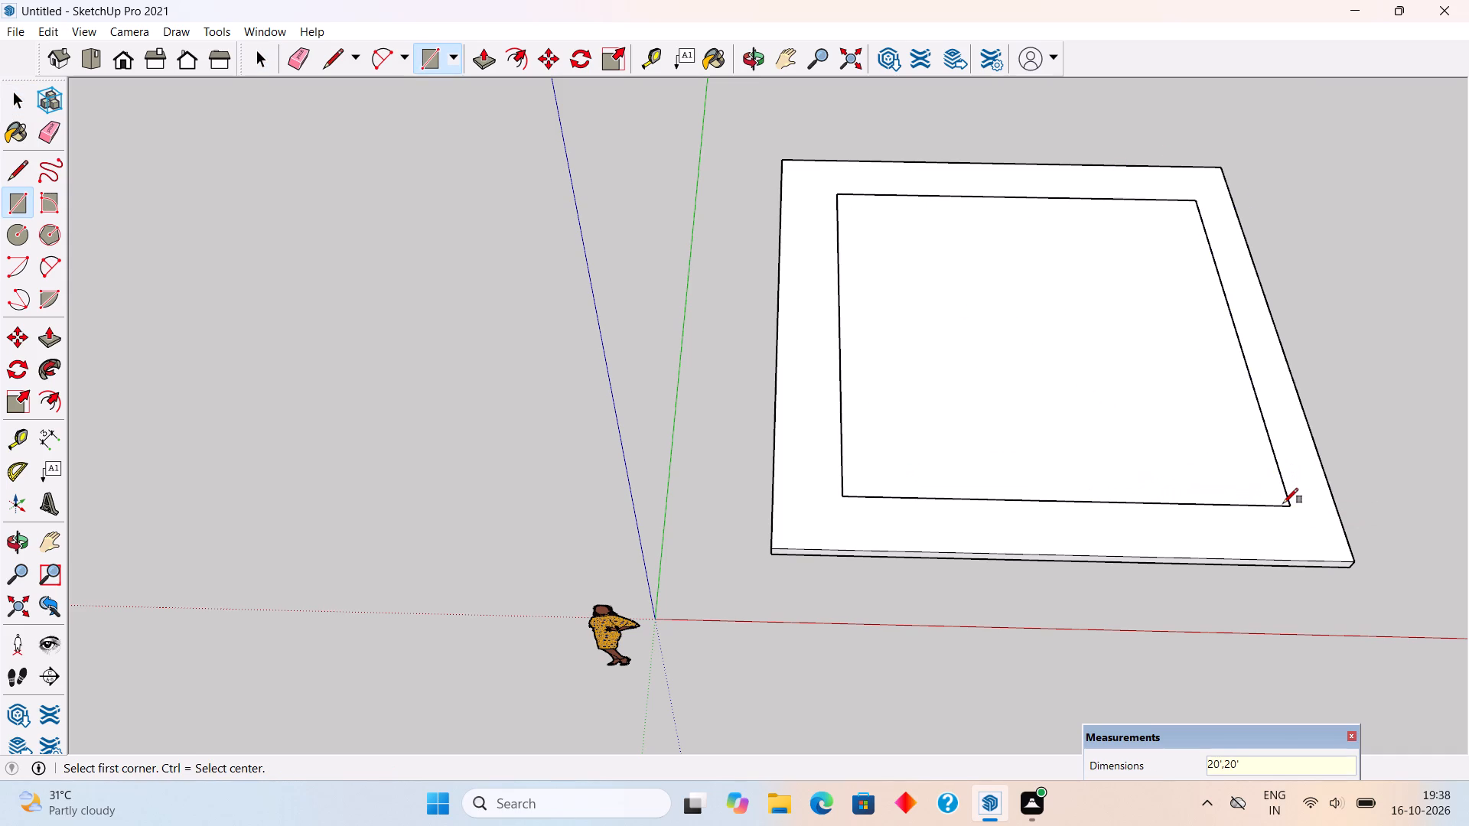
# Push/Pull the 20' by 20' rectangle upward by 6" to form a second slab.
pyautogui.press('space')
pyautogui.write('p')
pyautogui.click(1218, 471)
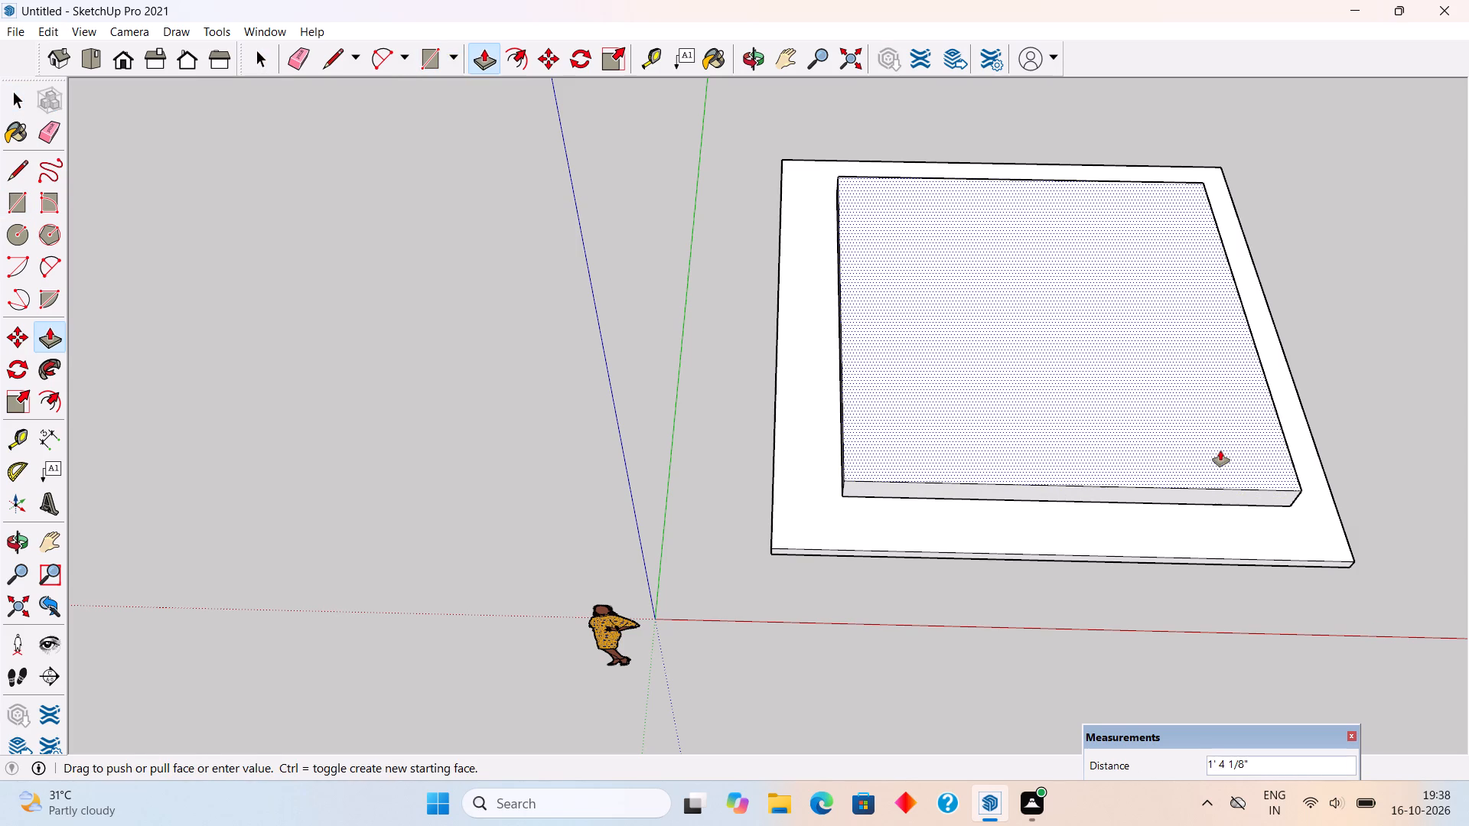
pyautogui.write('6"')
pyautogui.press('Return')
pyautogui.press('space')
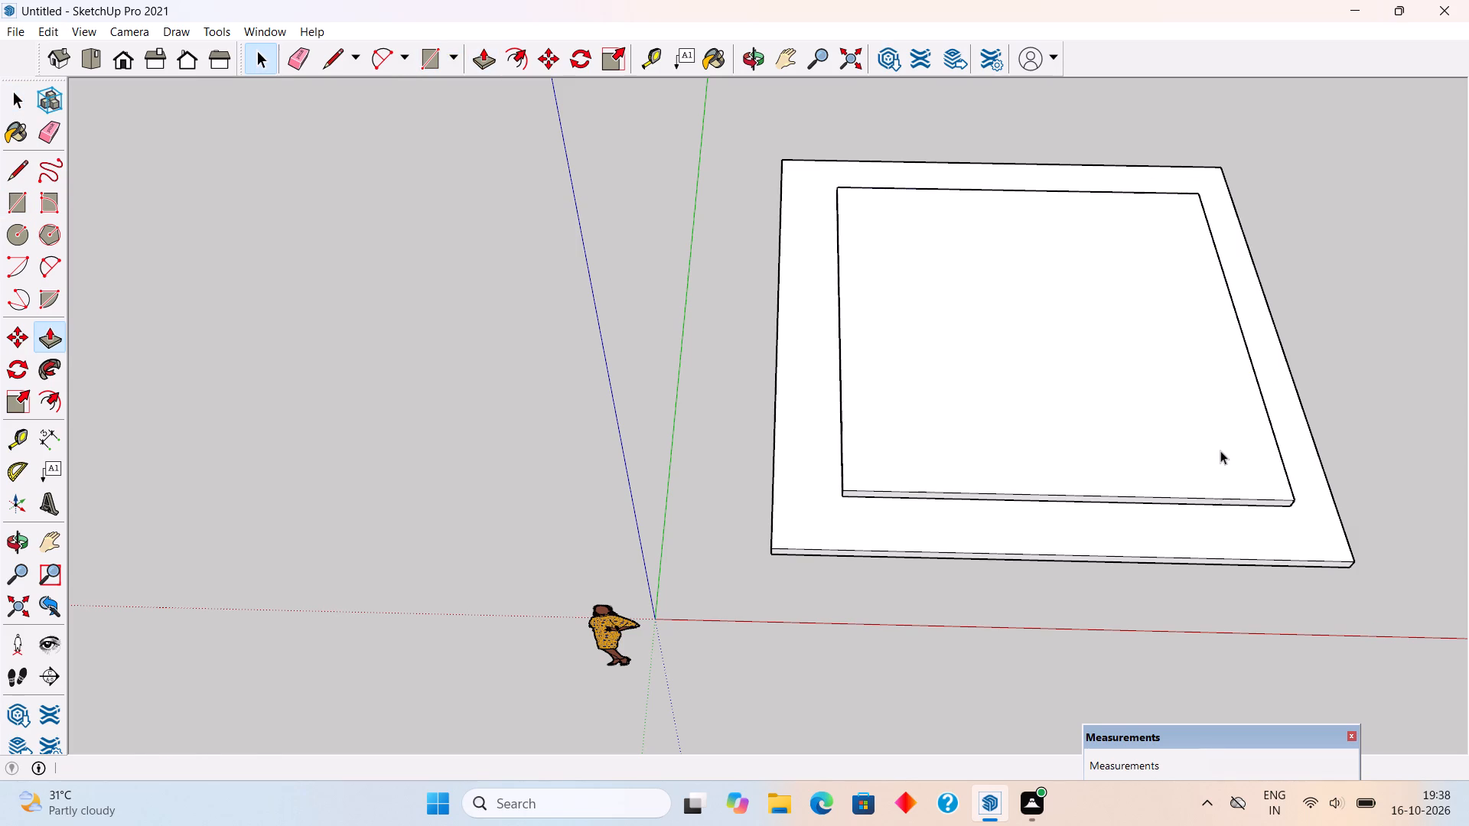
# Make the whole 20' by 20' upper slab a group.
pyautogui.tripleClick(1220, 450)
pyautogui.rightClick(1220, 450)
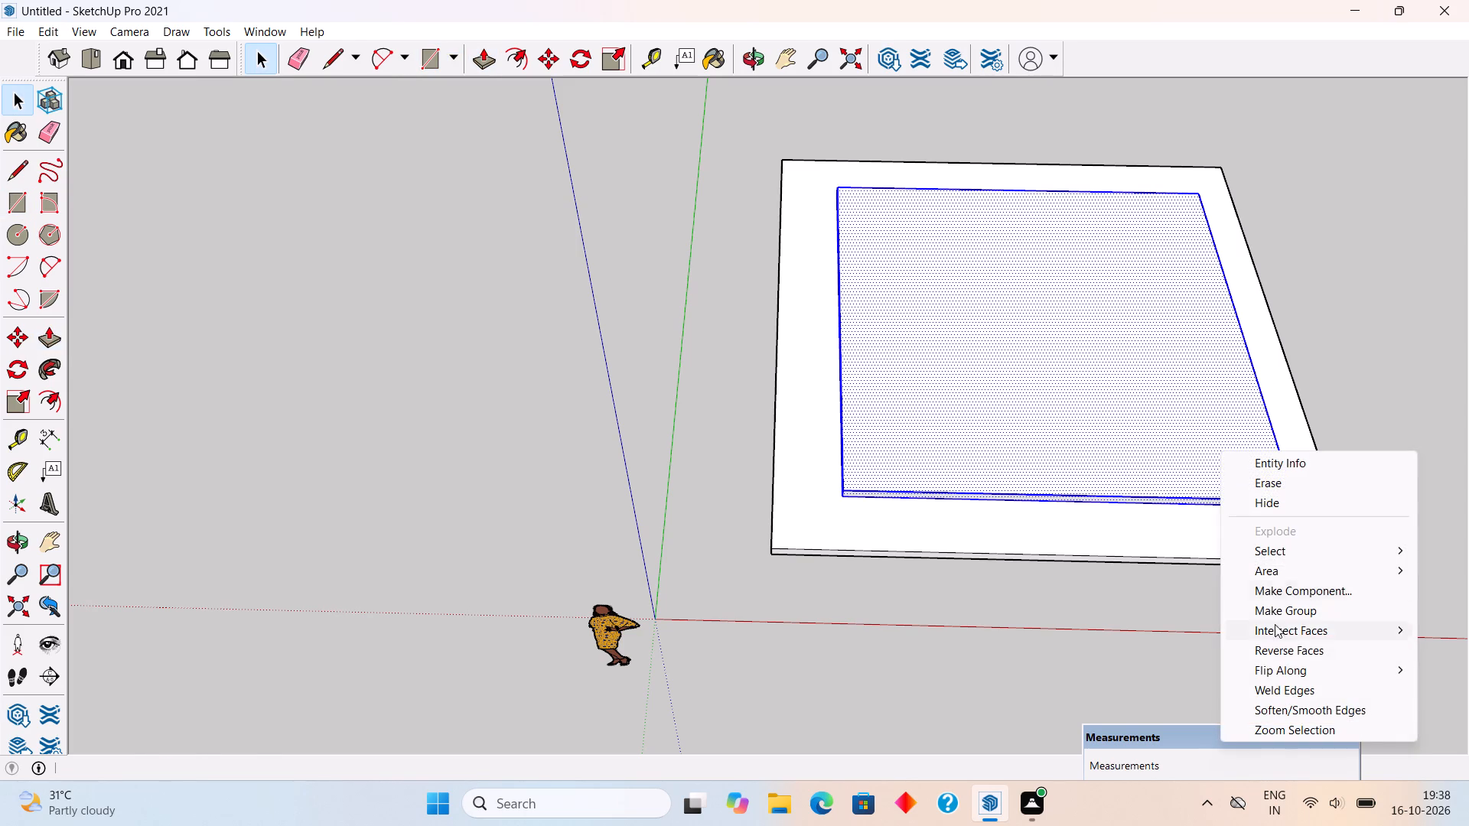
pyautogui.click(1291, 607)
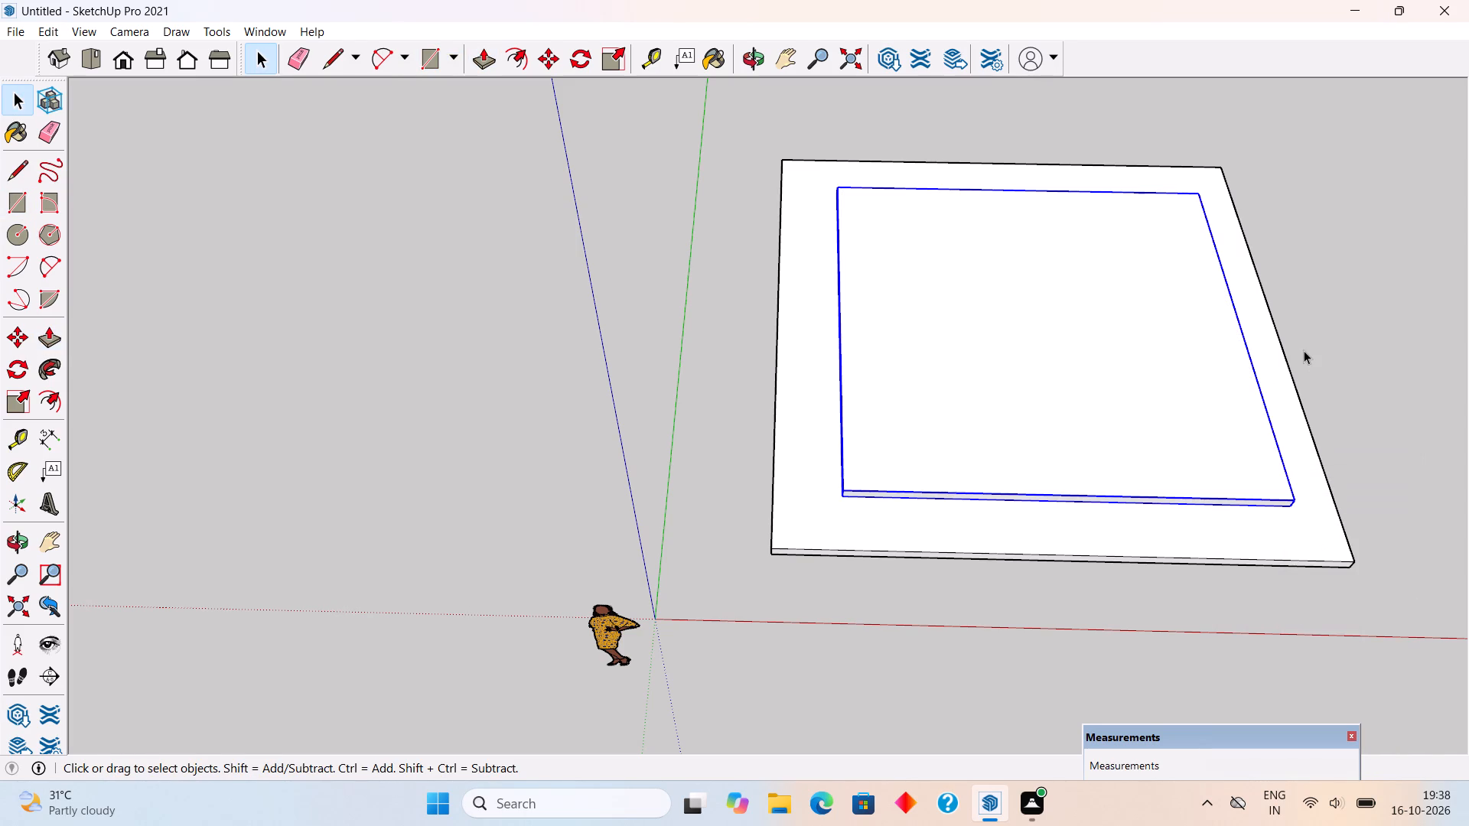
pyautogui.click(1304, 350)
# Place a guide line 9" inside the upper slab's edge nearest the red axis, parallel to that edge.
pyautogui.moveTo(1283, 476); pyautogui.dragTo(1256, 281, button='middle')
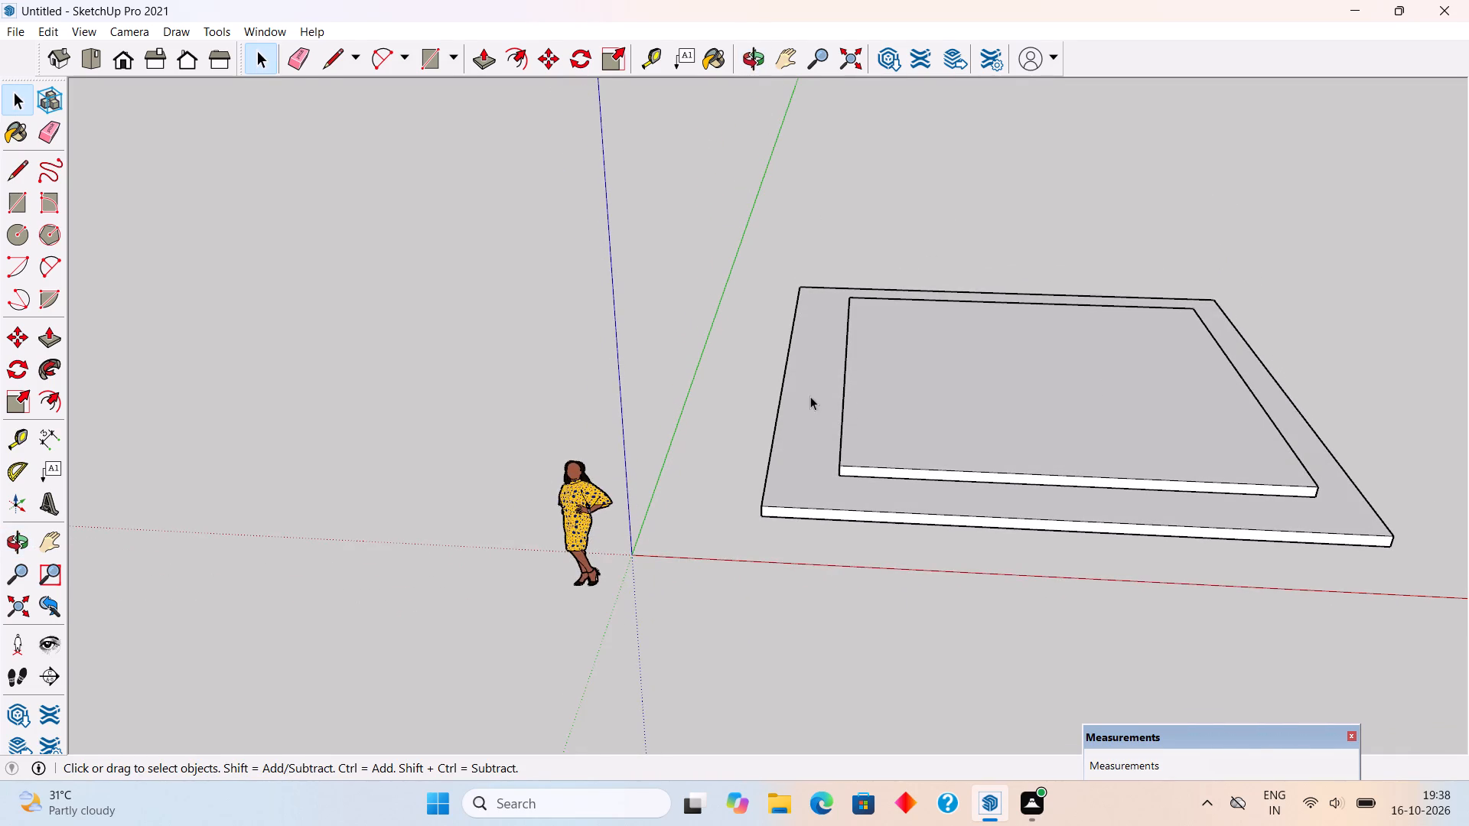
pyautogui.scroll(3, 810, 396)
pyautogui.scroll(-2, 979, 448)
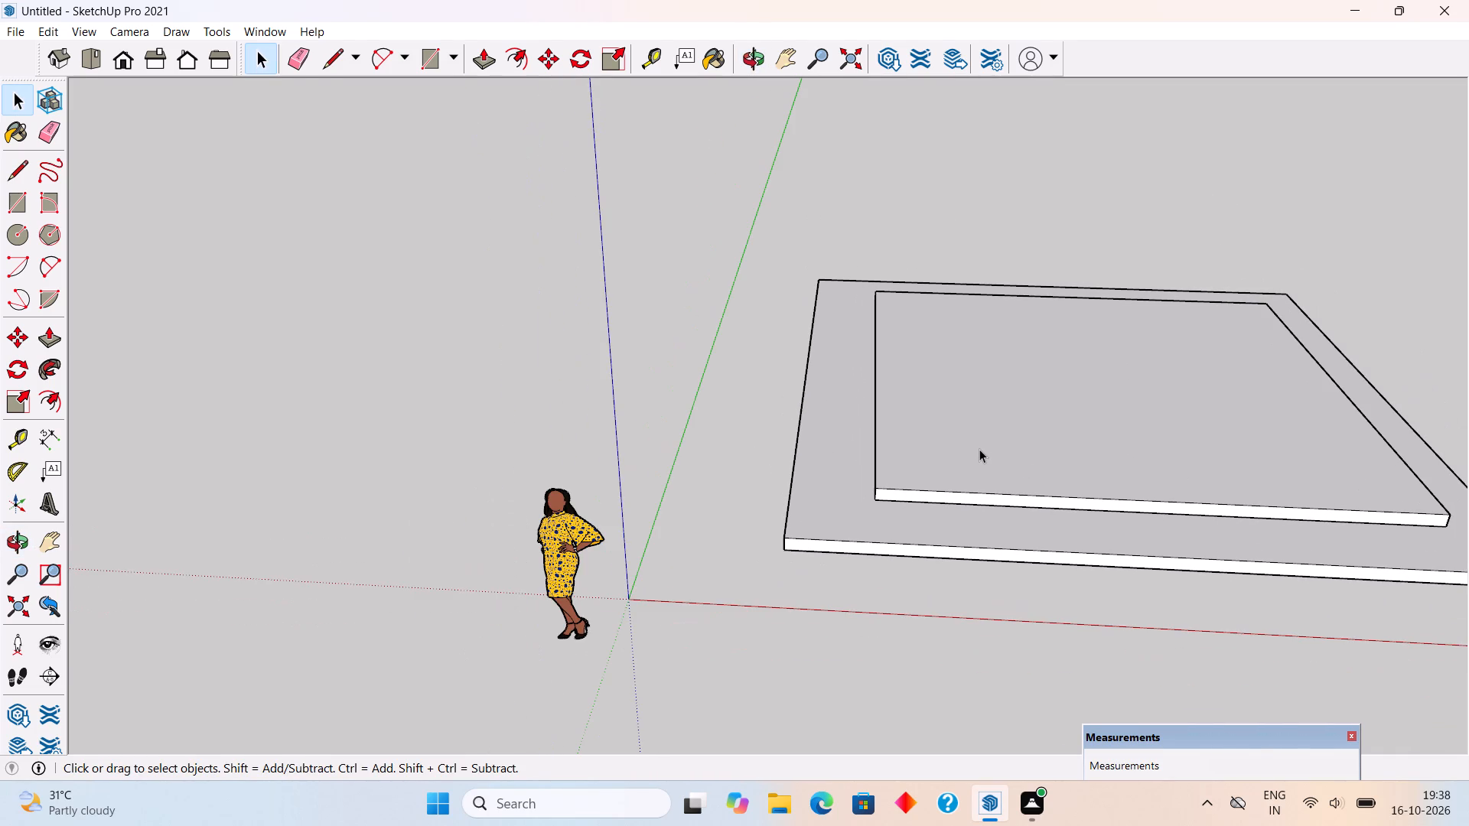
pyautogui.scroll(-4, 797, 324)
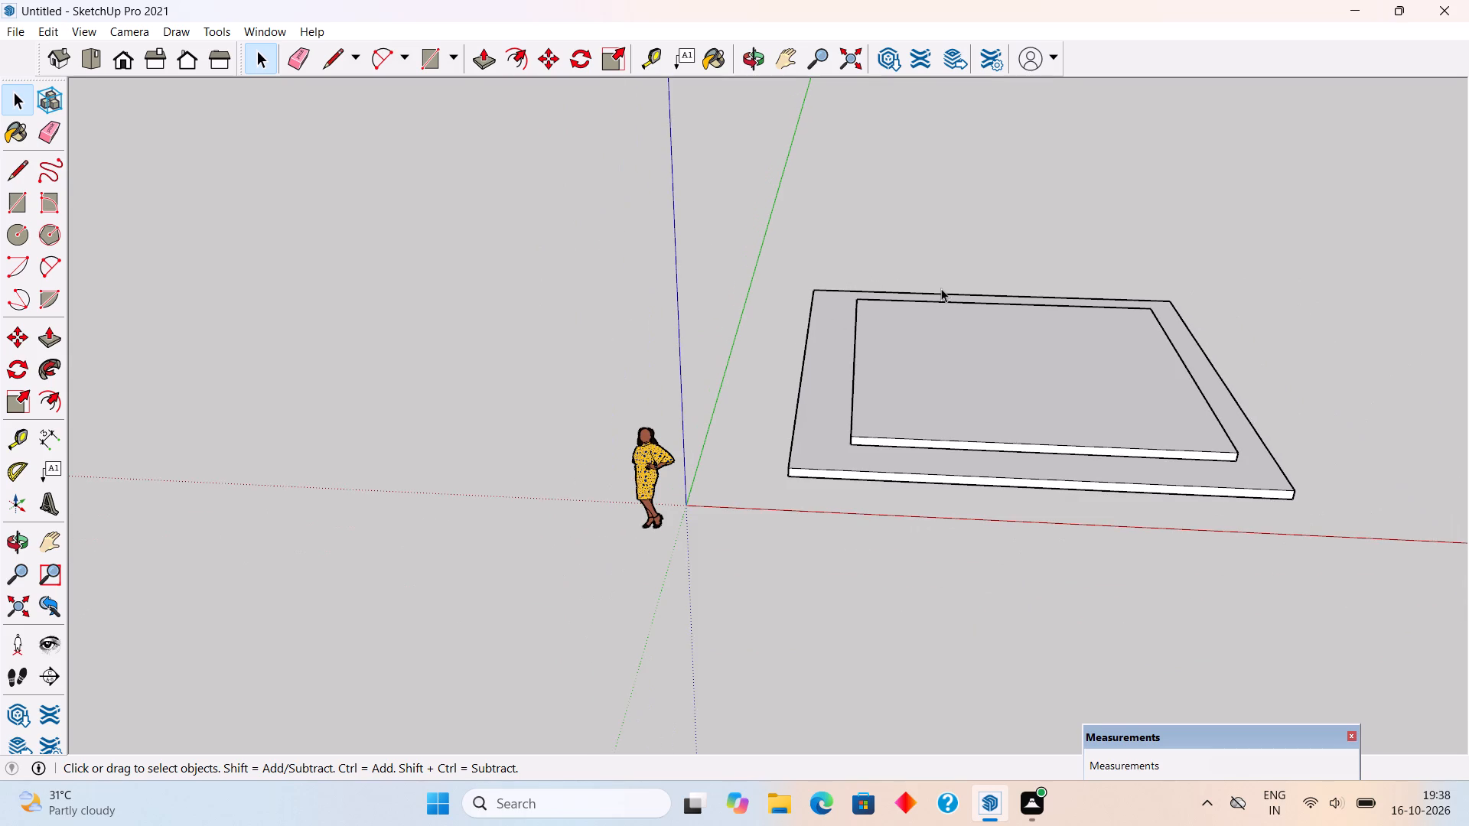
pyautogui.scroll(2, 1041, 244)
pyautogui.moveTo(1025, 273); pyautogui.dragTo(1034, 627, button='middle')
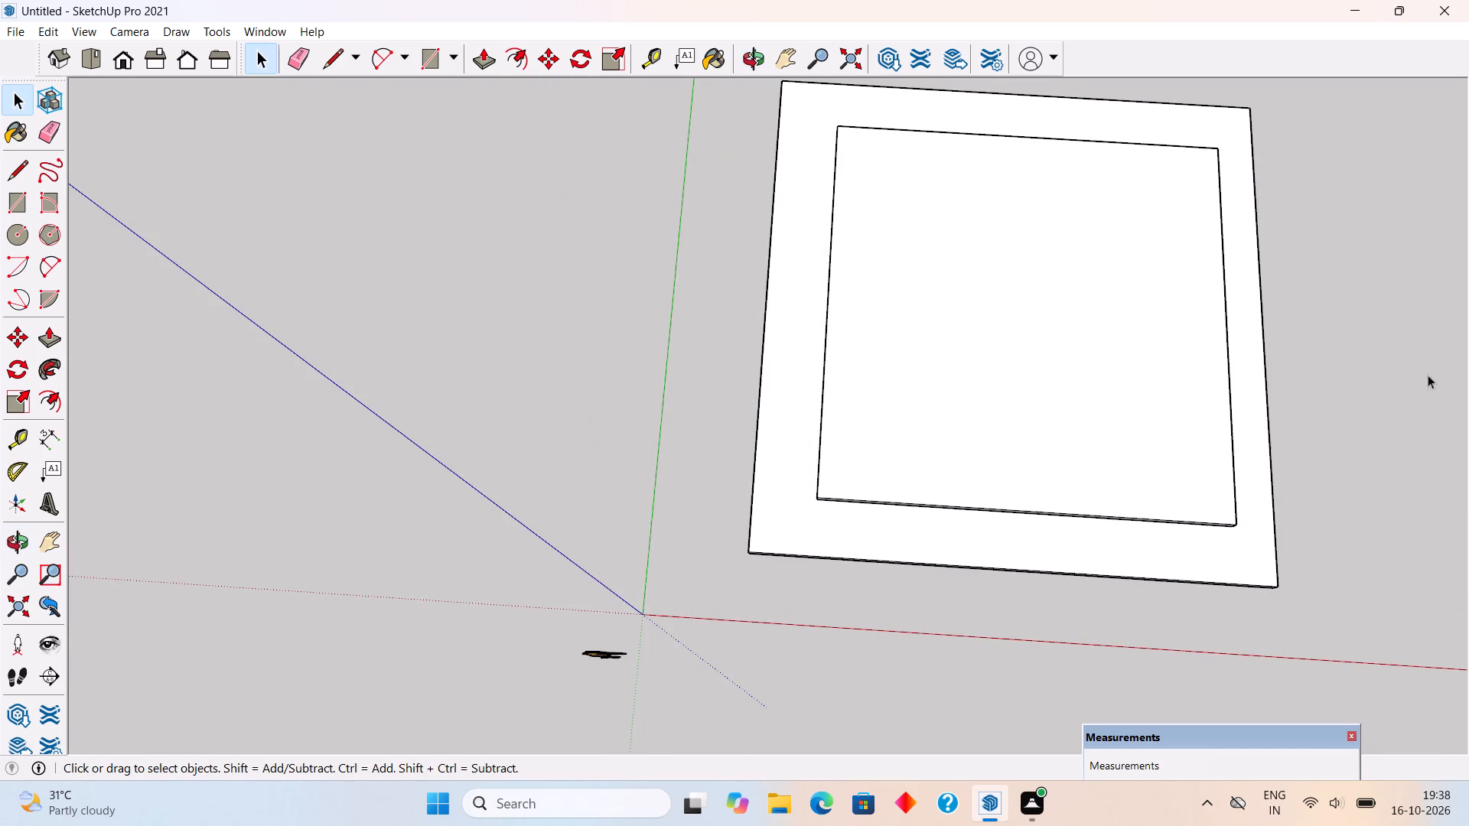
pyautogui.scroll(2, 1303, 298)
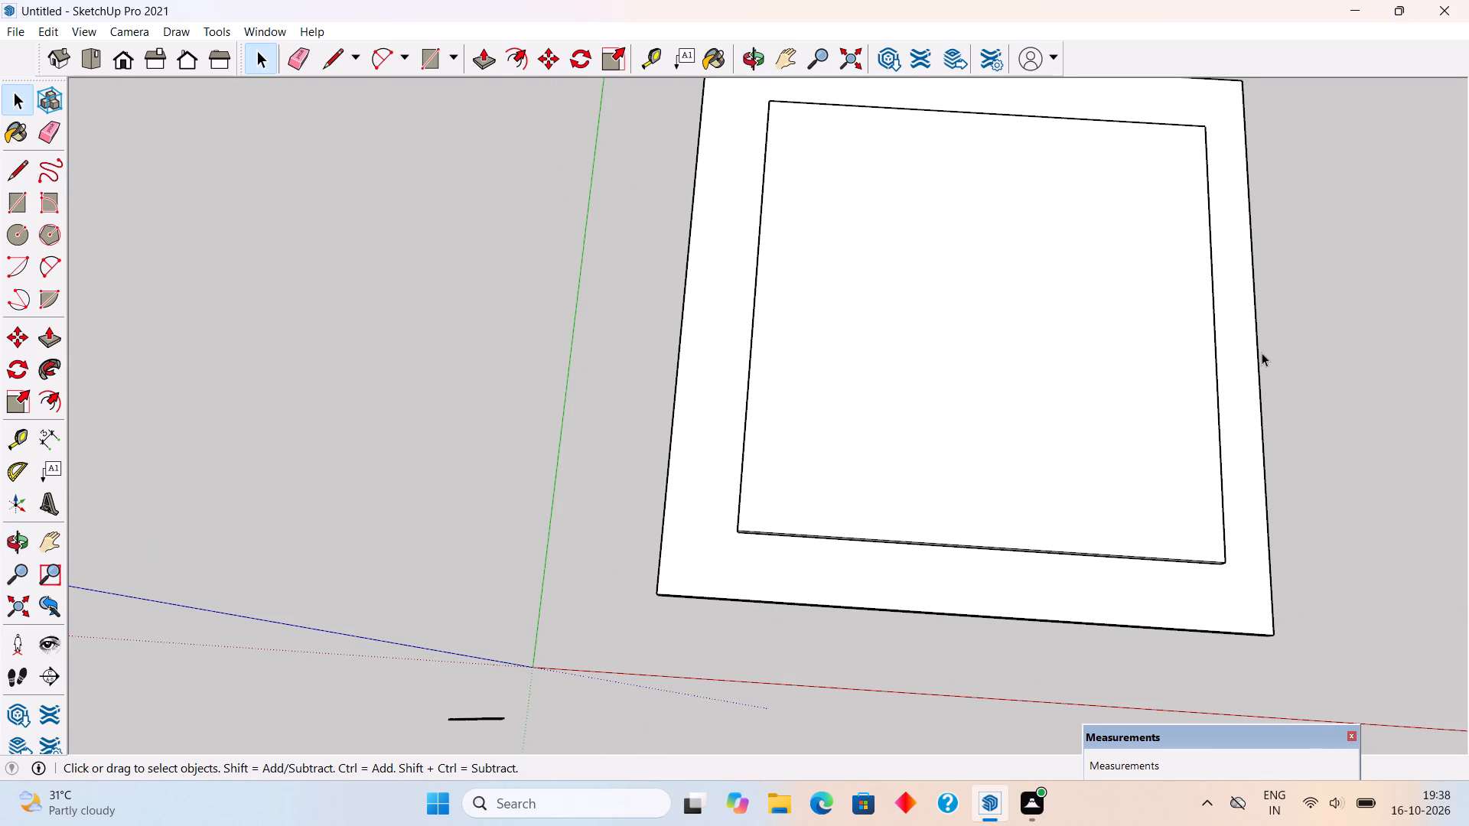
pyautogui.press('t')
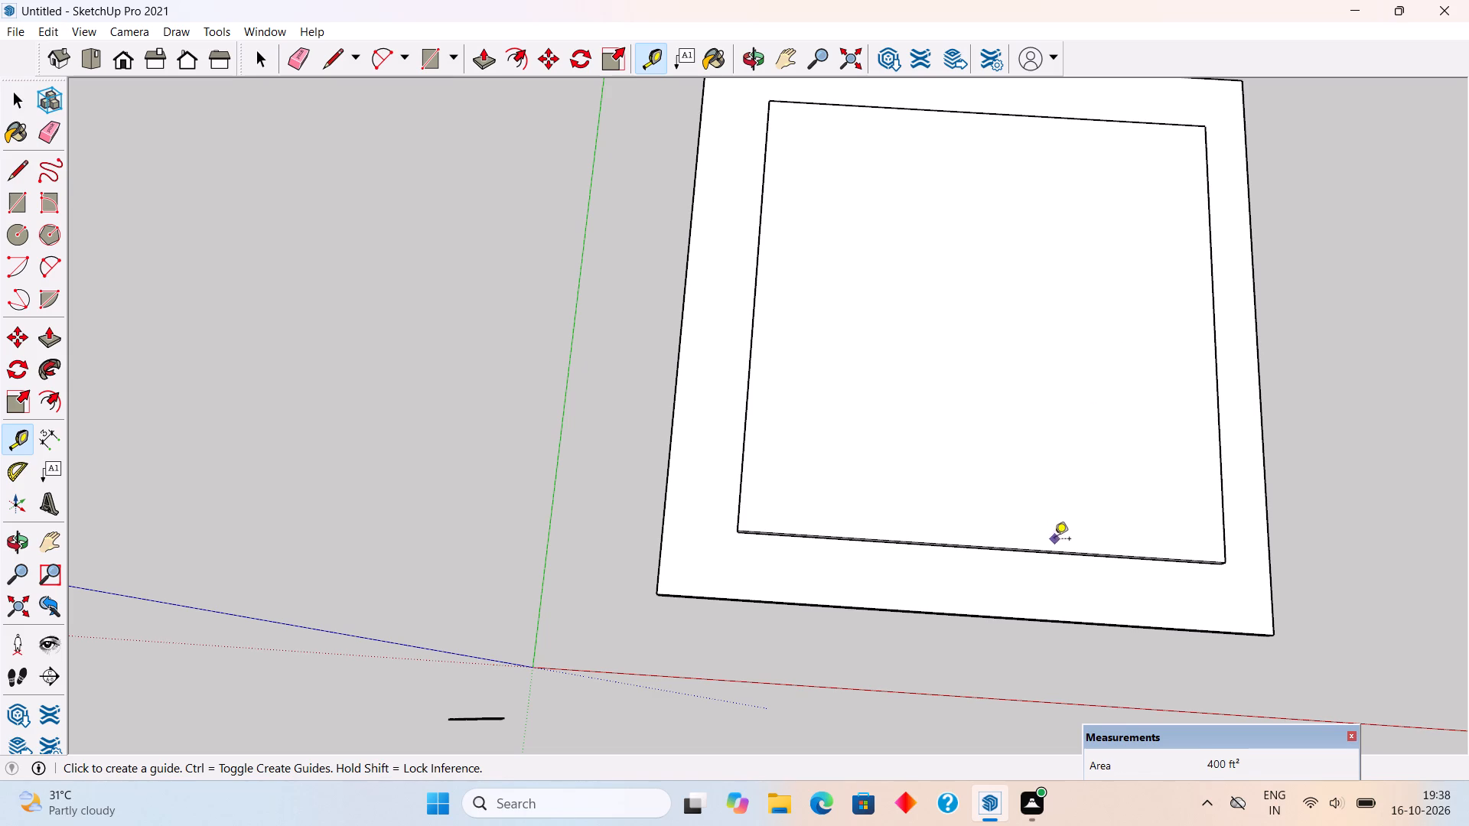
pyautogui.click(1050, 554)
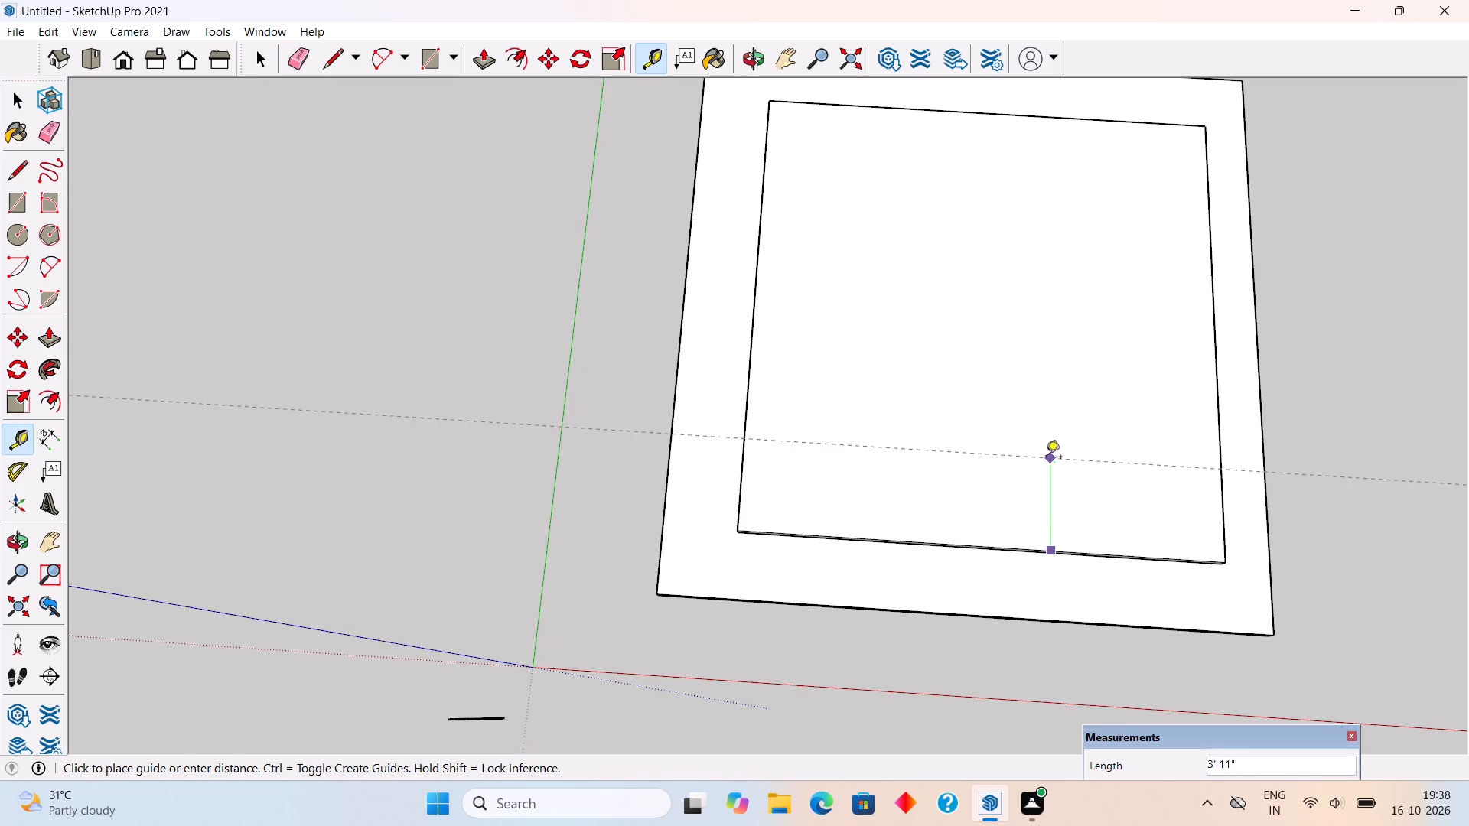
pyautogui.write('9"')
pyautogui.press('Return')
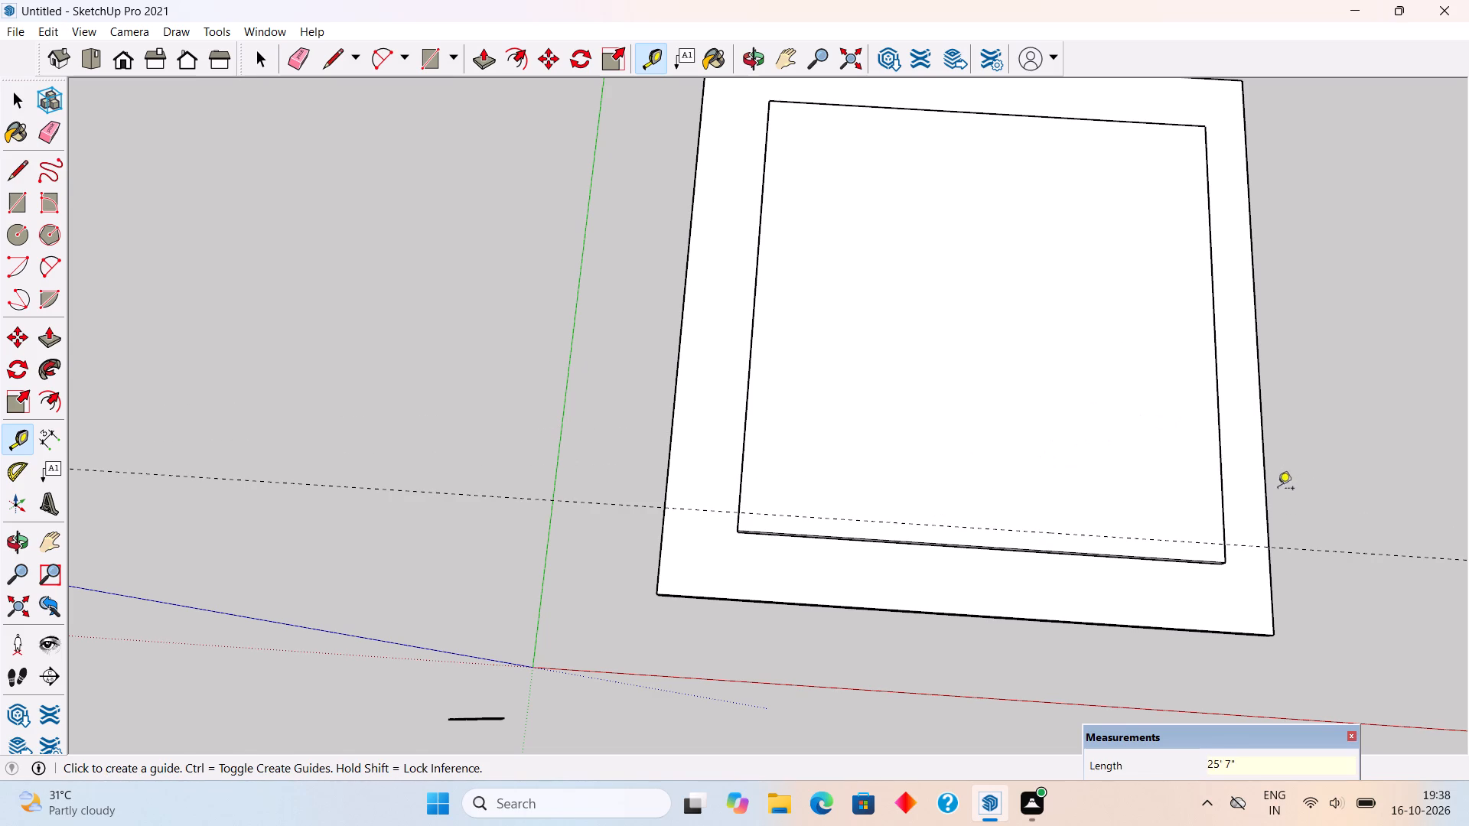
# Place a guide parallel to the upper slab's side edge farthest from the green axis, crossing the middle of its front edge.
pyautogui.click(1217, 484)
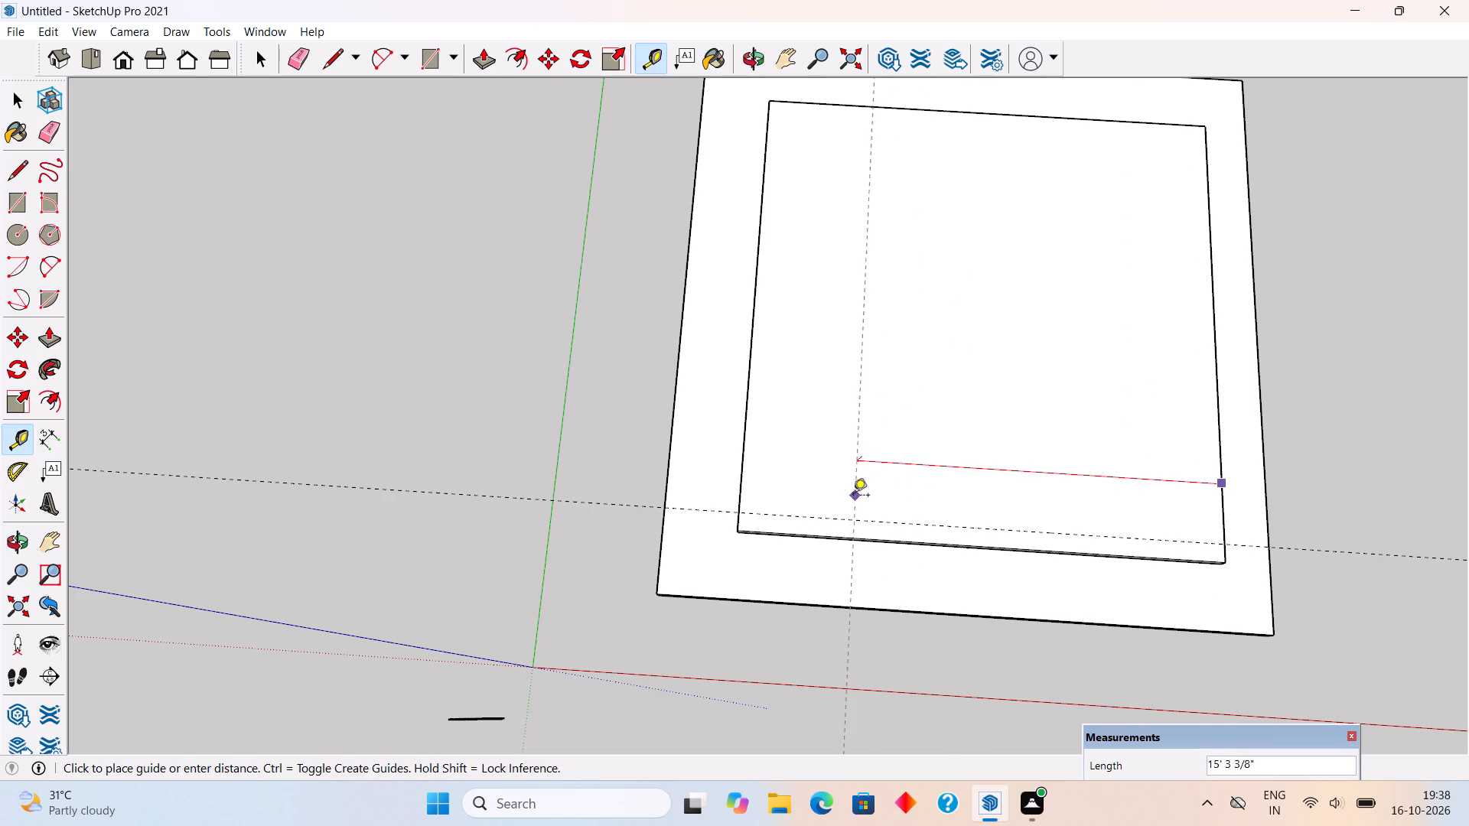
pyautogui.click(972, 545)
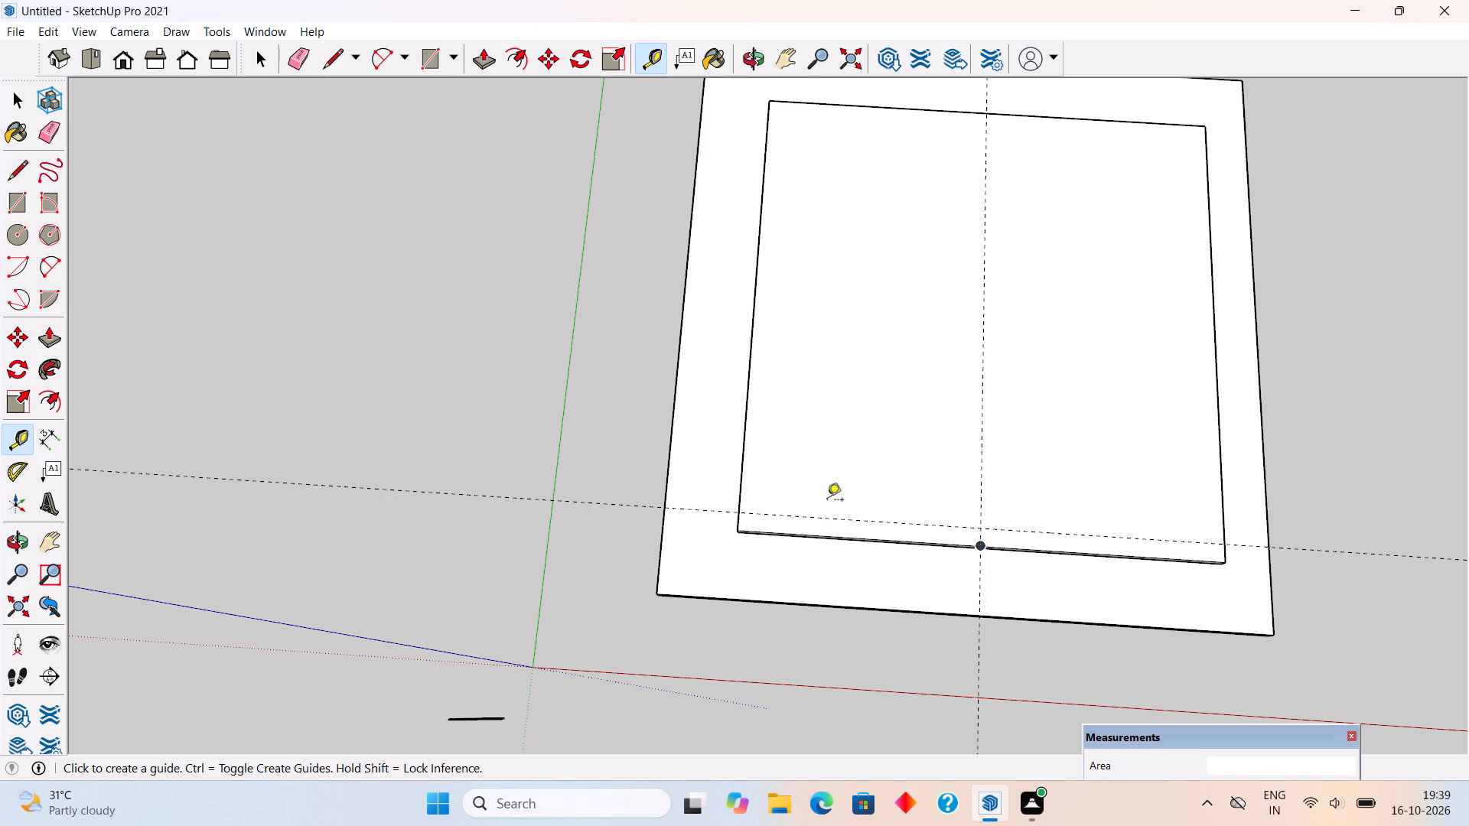
pyautogui.scroll(-3, 827, 501)
pyautogui.scroll(5, 826, 500)
pyautogui.press('space')
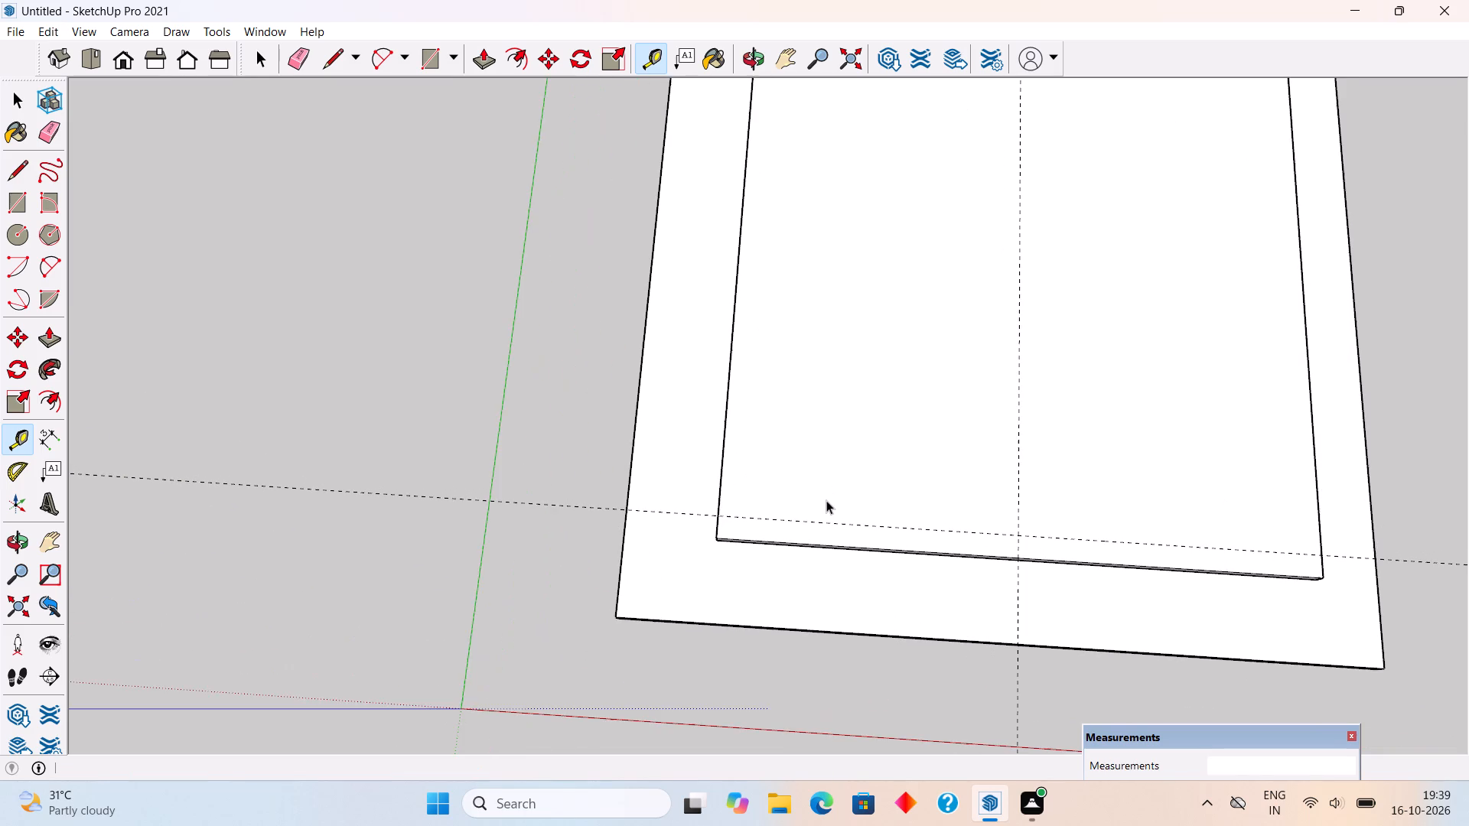
# Draw a 9" wide rectangle from the guides' intersection to the upper slab's front corner farthest from the green axis.
pyautogui.scroll(-5, 823, 498)
pyautogui.moveTo(697, 530); pyautogui.dragTo(840, 511, button='middle')
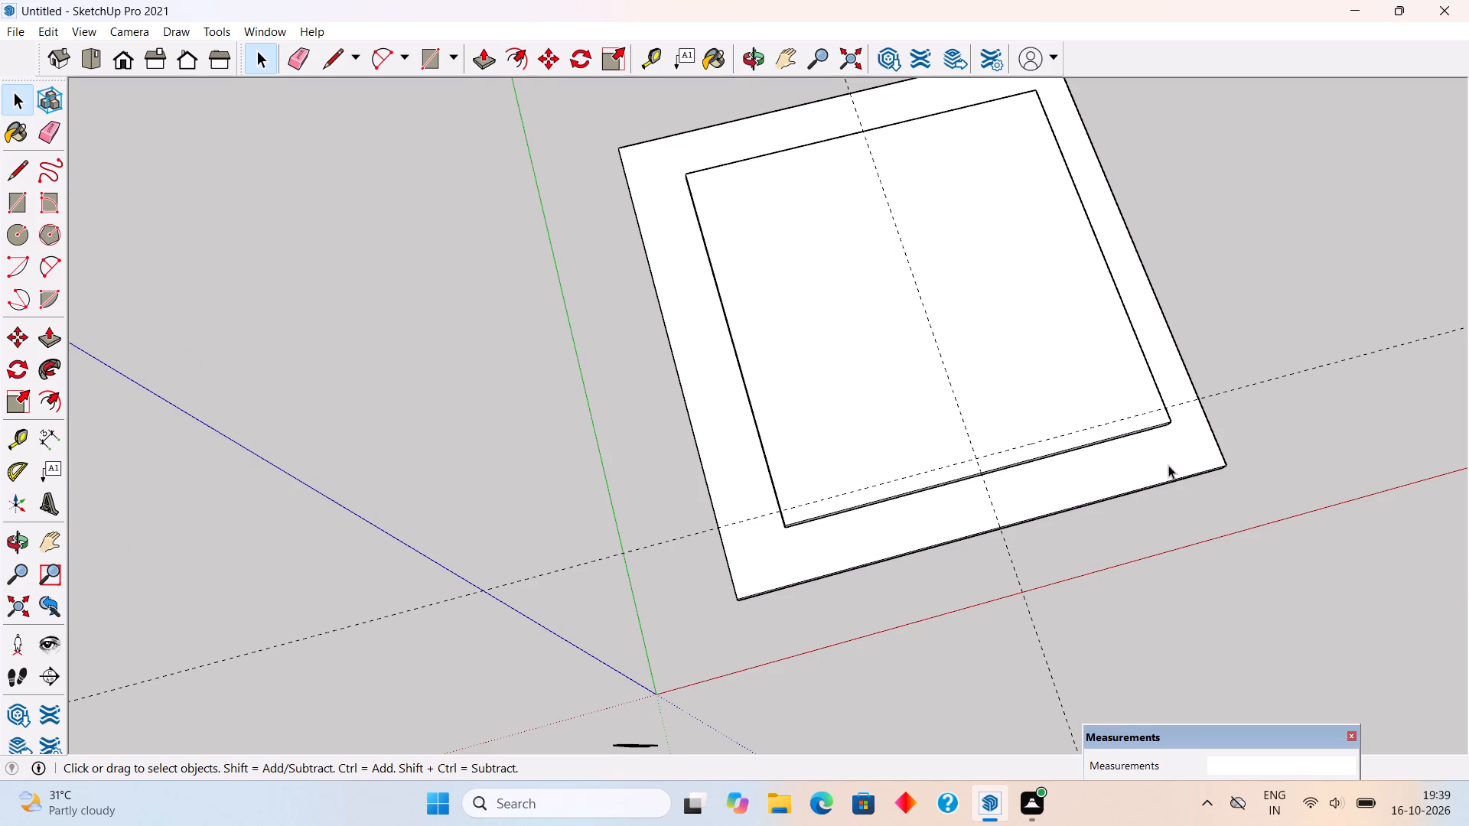
pyautogui.scroll(4, 1209, 391)
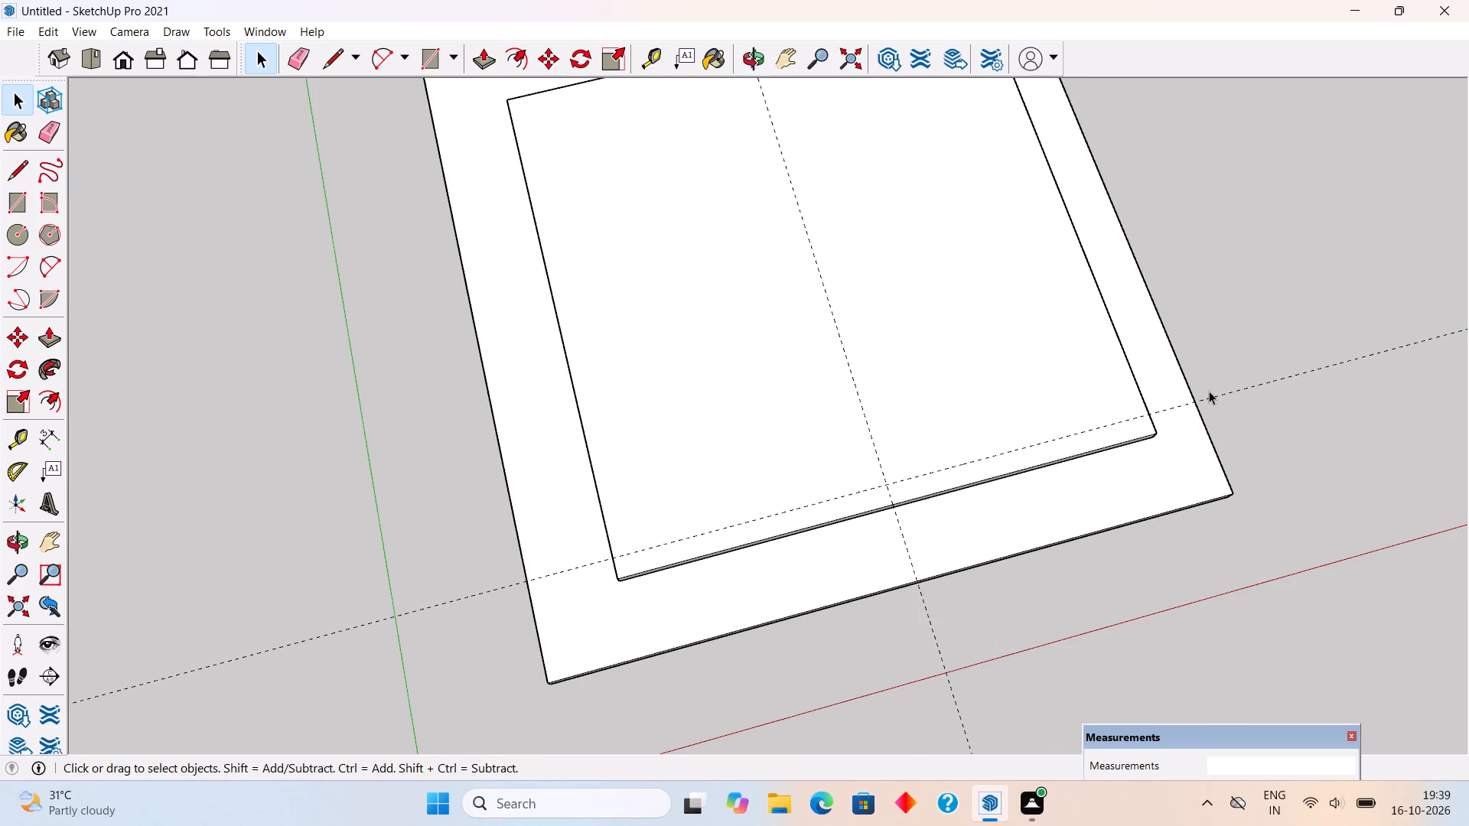
pyautogui.press('r')
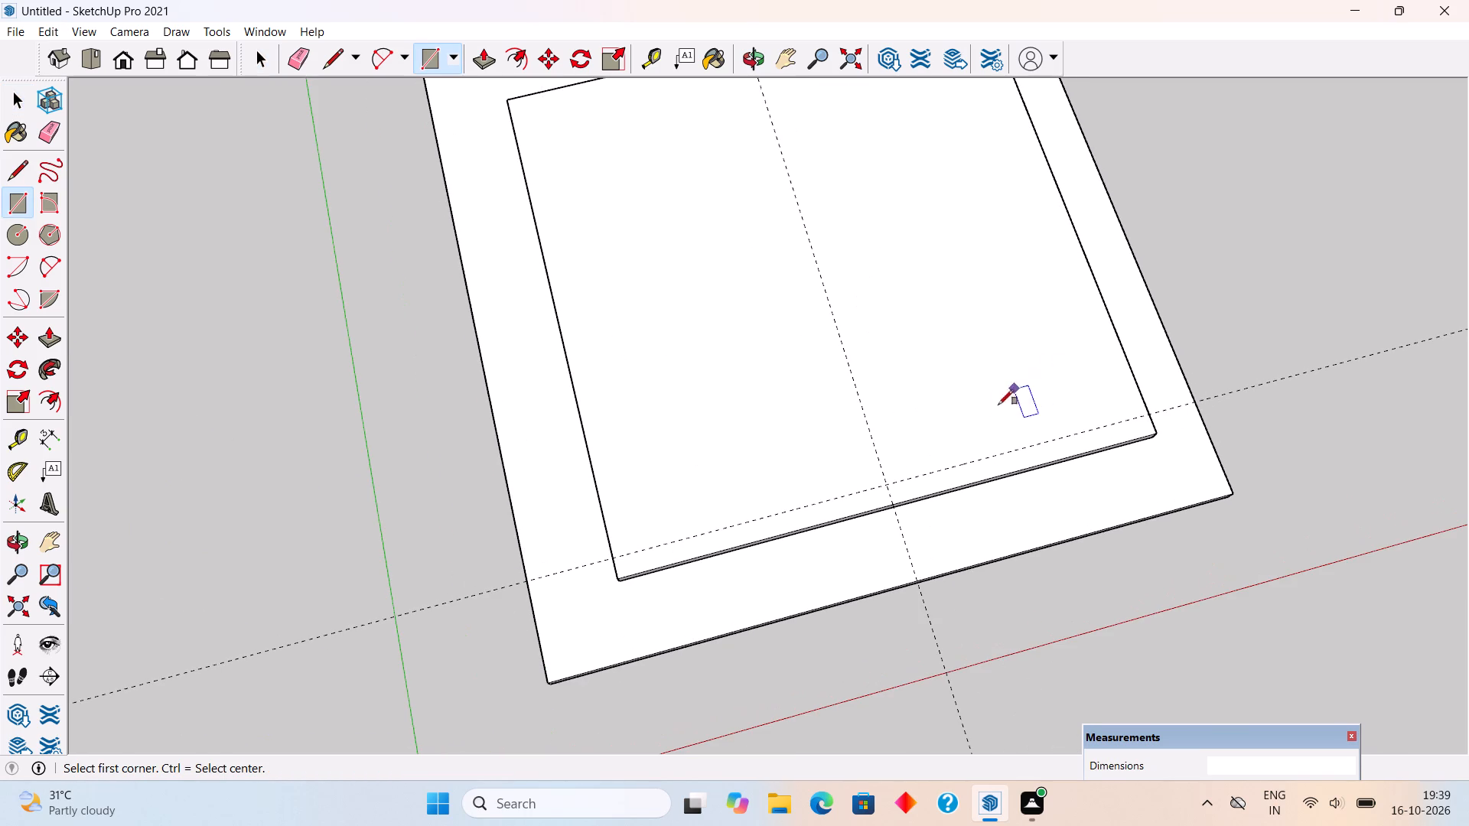
pyautogui.click(888, 479)
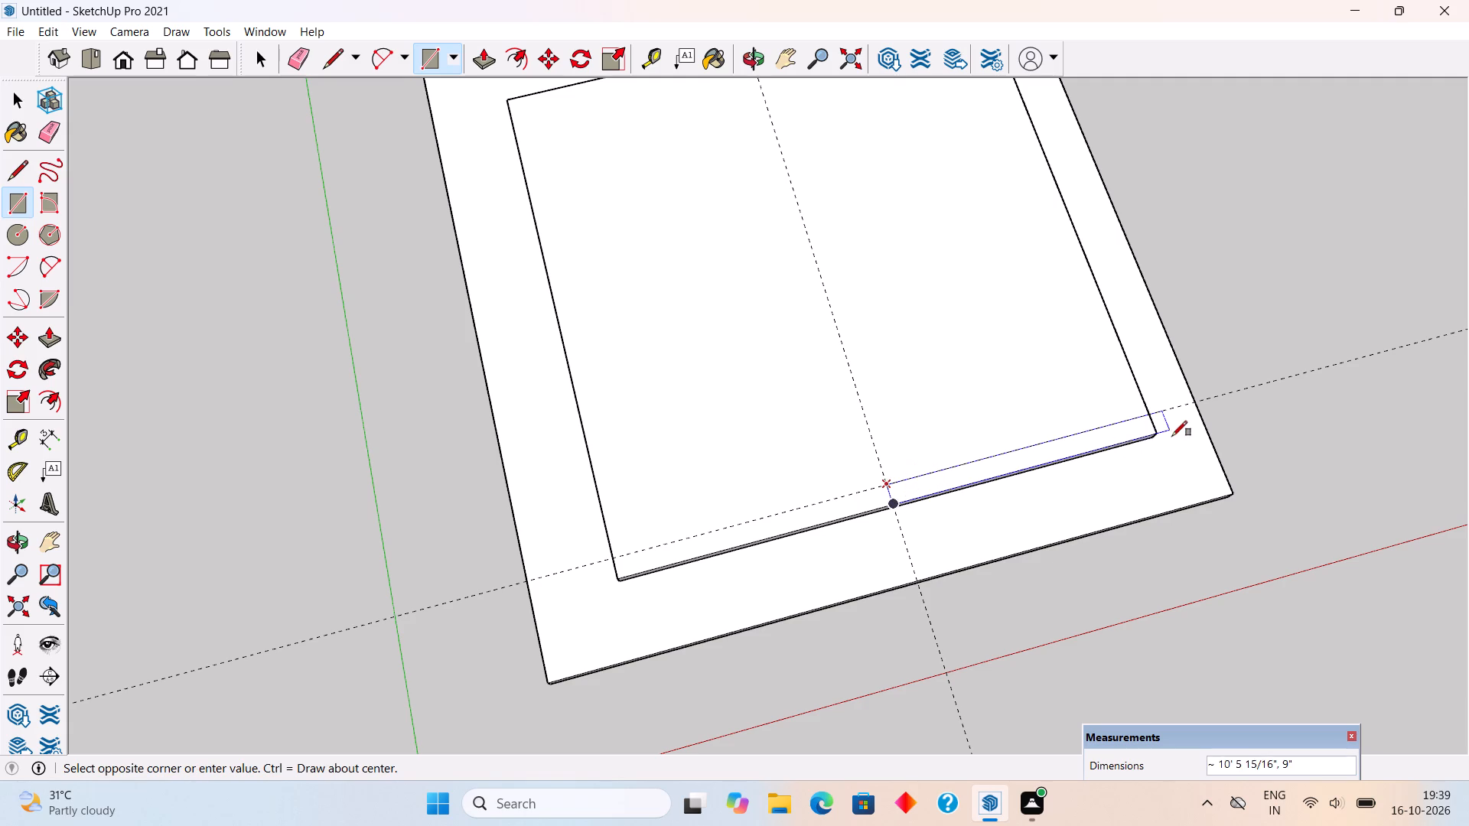
pyautogui.click(1154, 428)
# Push/Pull the 9" wide rectangle upward by 20' to form a wall.
pyautogui.press('p')
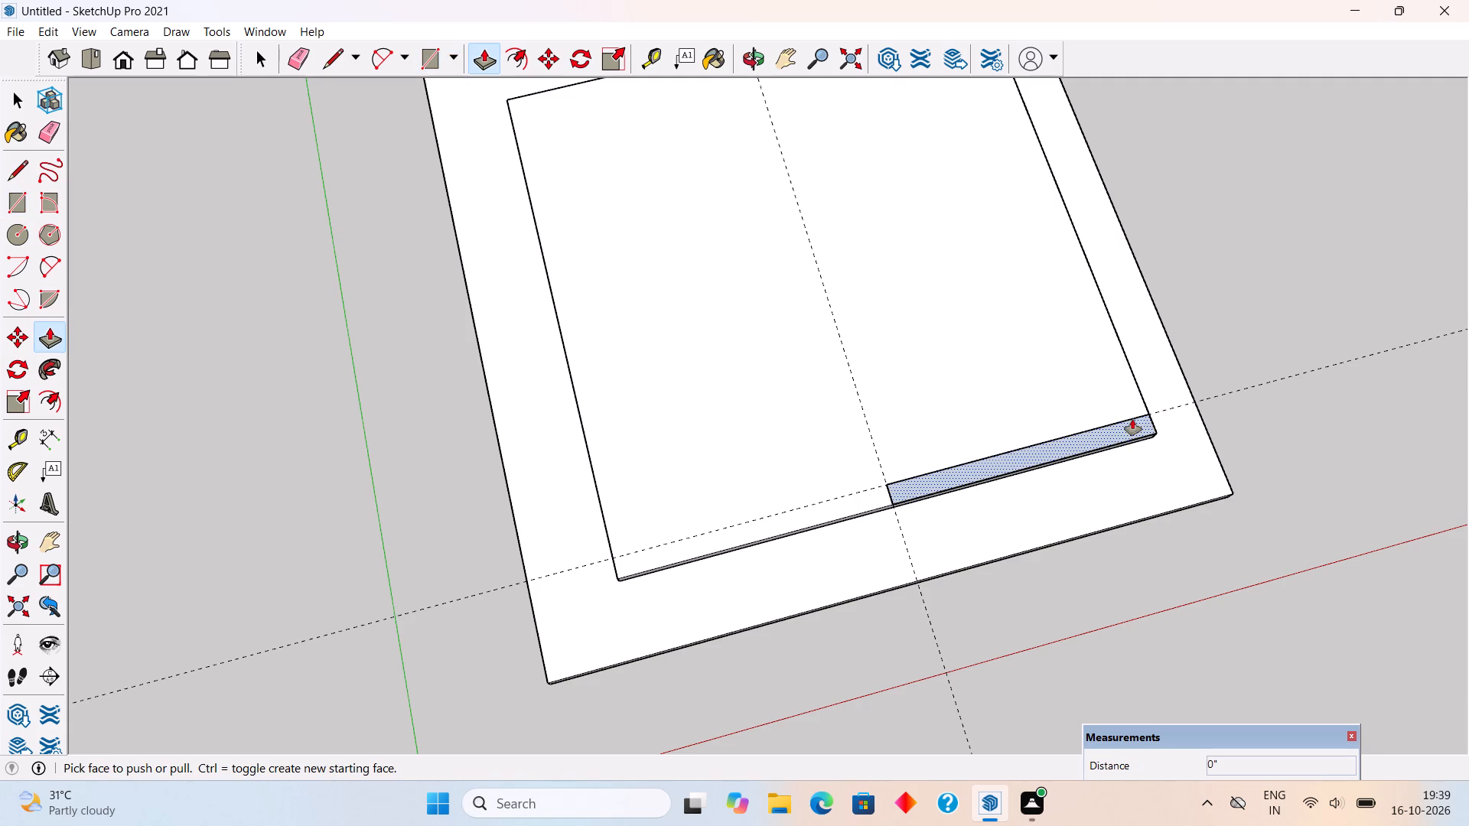
pyautogui.click(1131, 432)
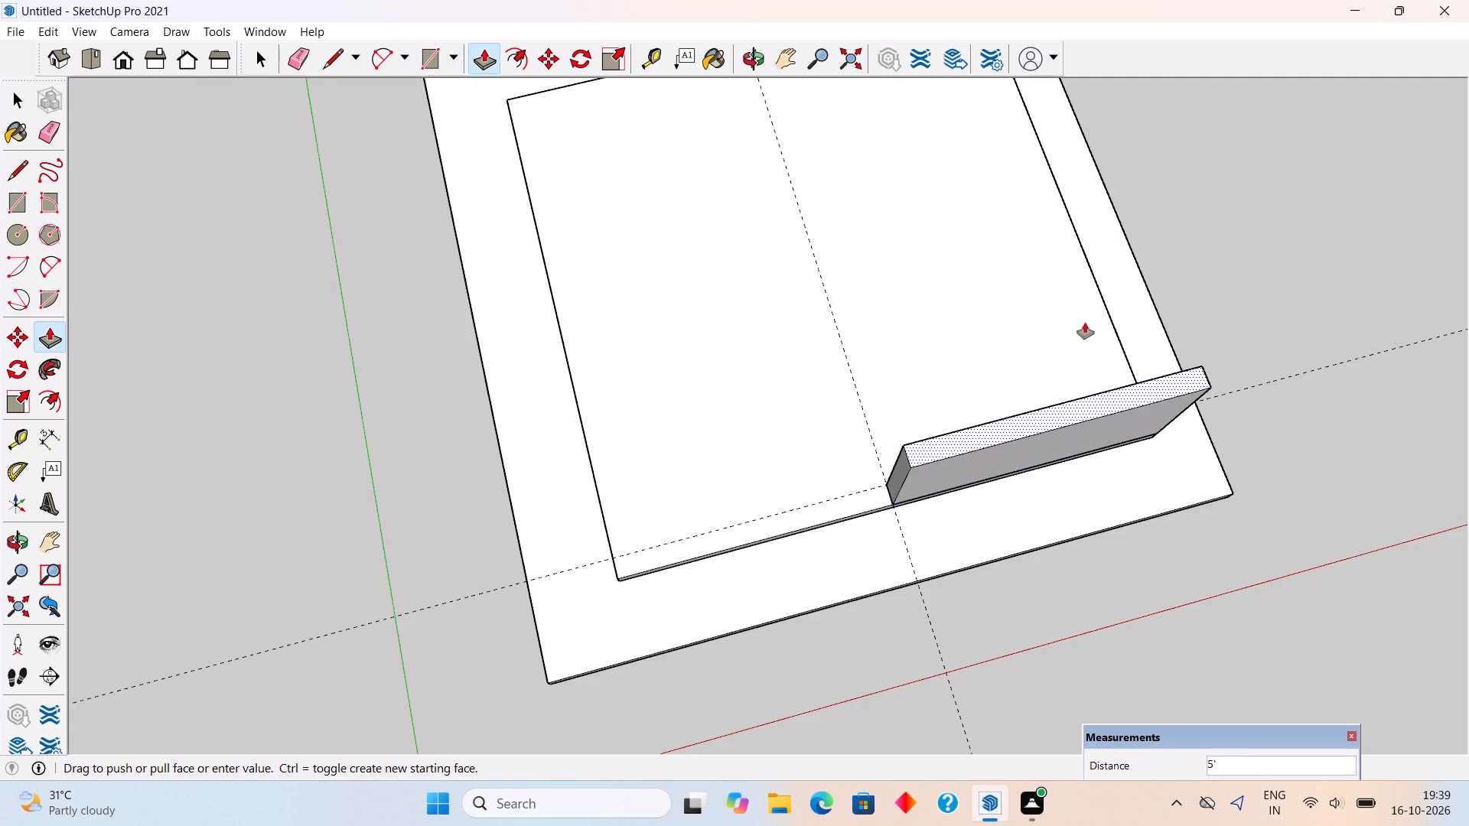
pyautogui.write("20'")
pyautogui.press('Return')
pyautogui.press('space')
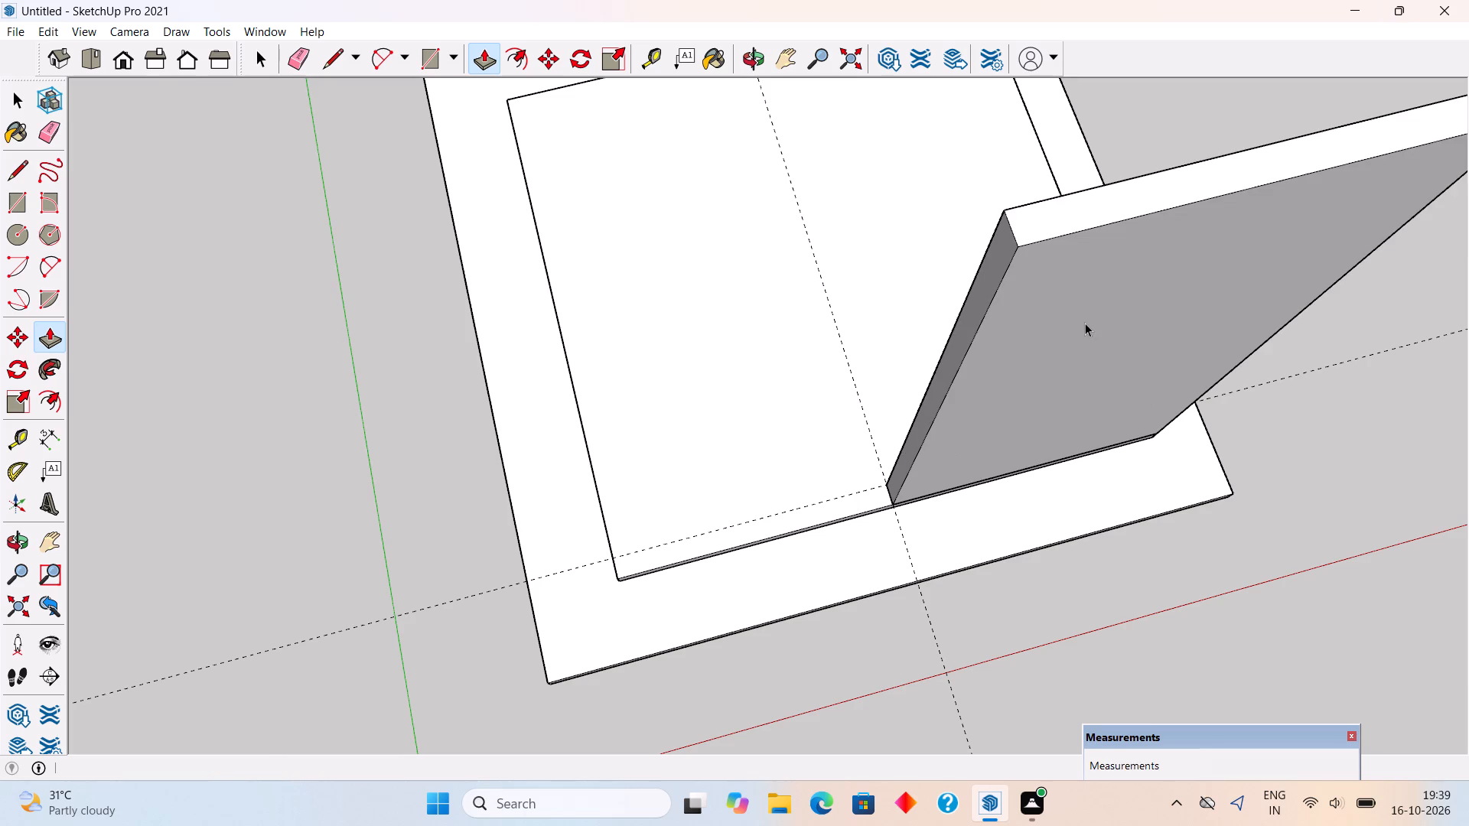
# Make the whole 20' high wall a group.
pyautogui.scroll(-7, 1021, 359)
pyautogui.moveTo(1111, 317); pyautogui.dragTo(982, 83, button='middle')
pyautogui.moveTo(1165, 530); pyautogui.dragTo(1134, 329, button='middle')
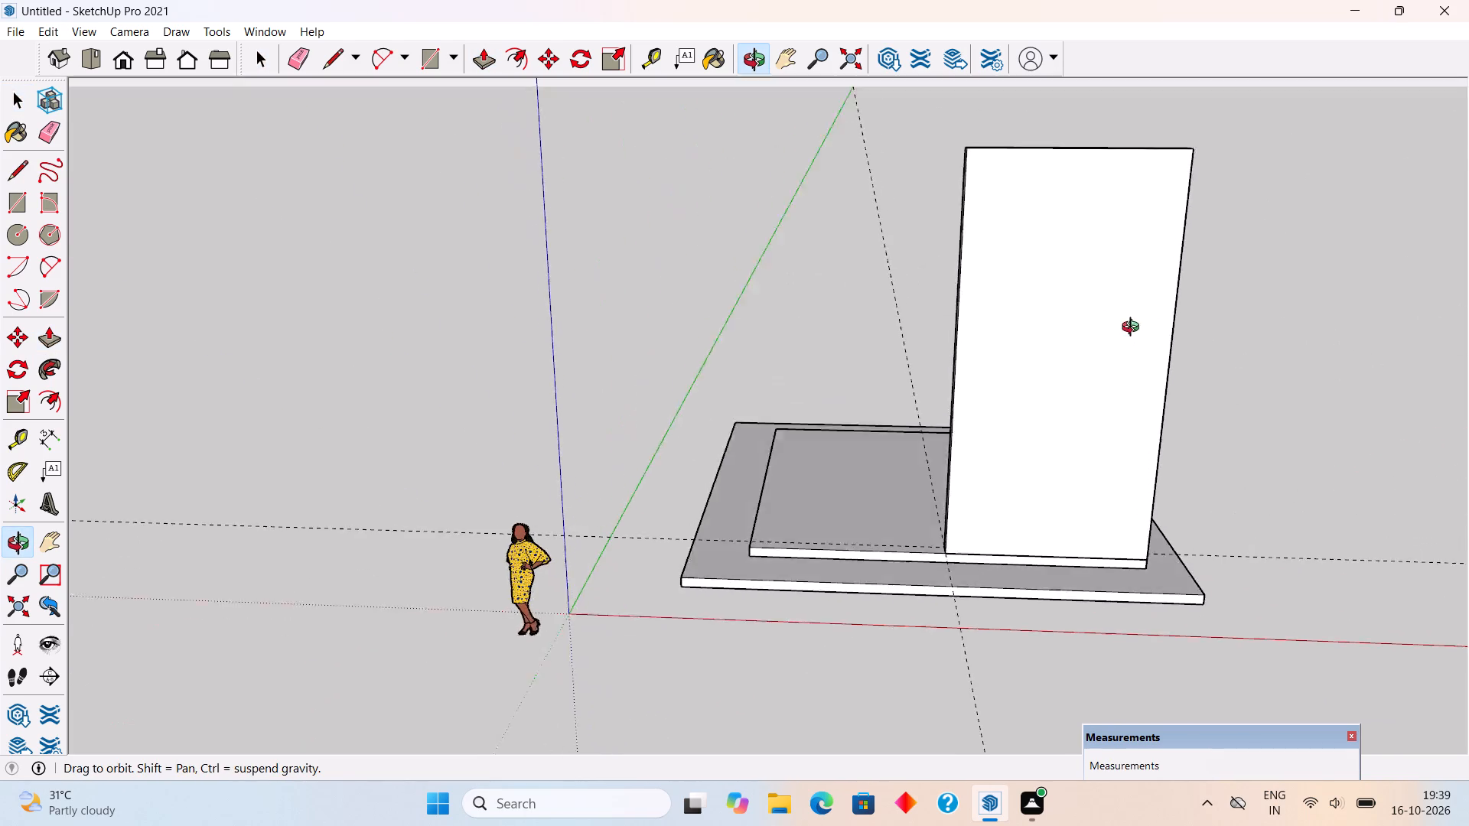
pyautogui.moveTo(1134, 329); pyautogui.dragTo(1129, 291, button='middle')
pyautogui.moveTo(1154, 602); pyautogui.dragTo(1282, 576, button='middle')
pyautogui.scroll(5, 1221, 332)
pyautogui.scroll(-3, 1221, 332)
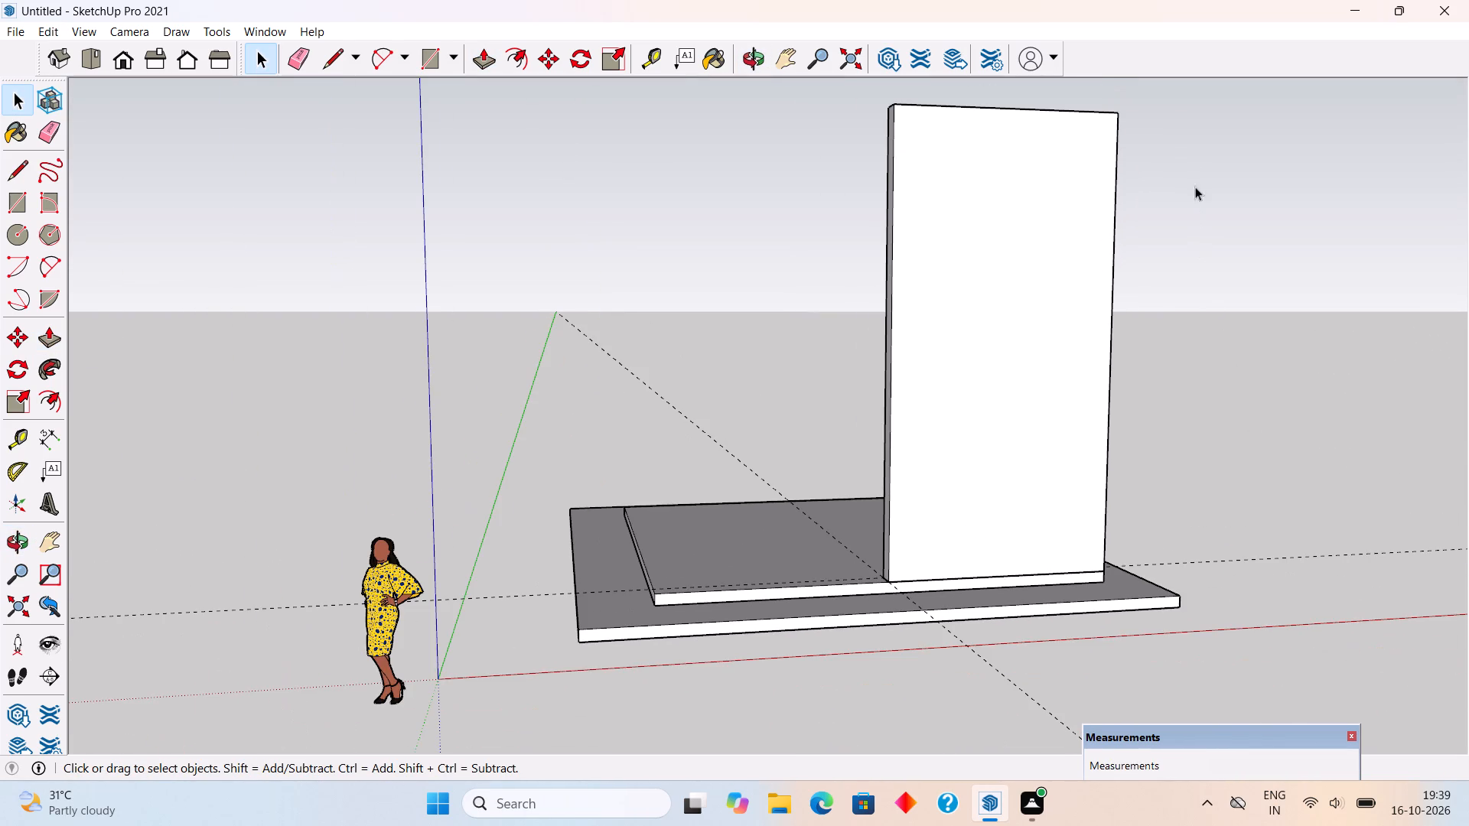
pyautogui.scroll(2, 1168, 119)
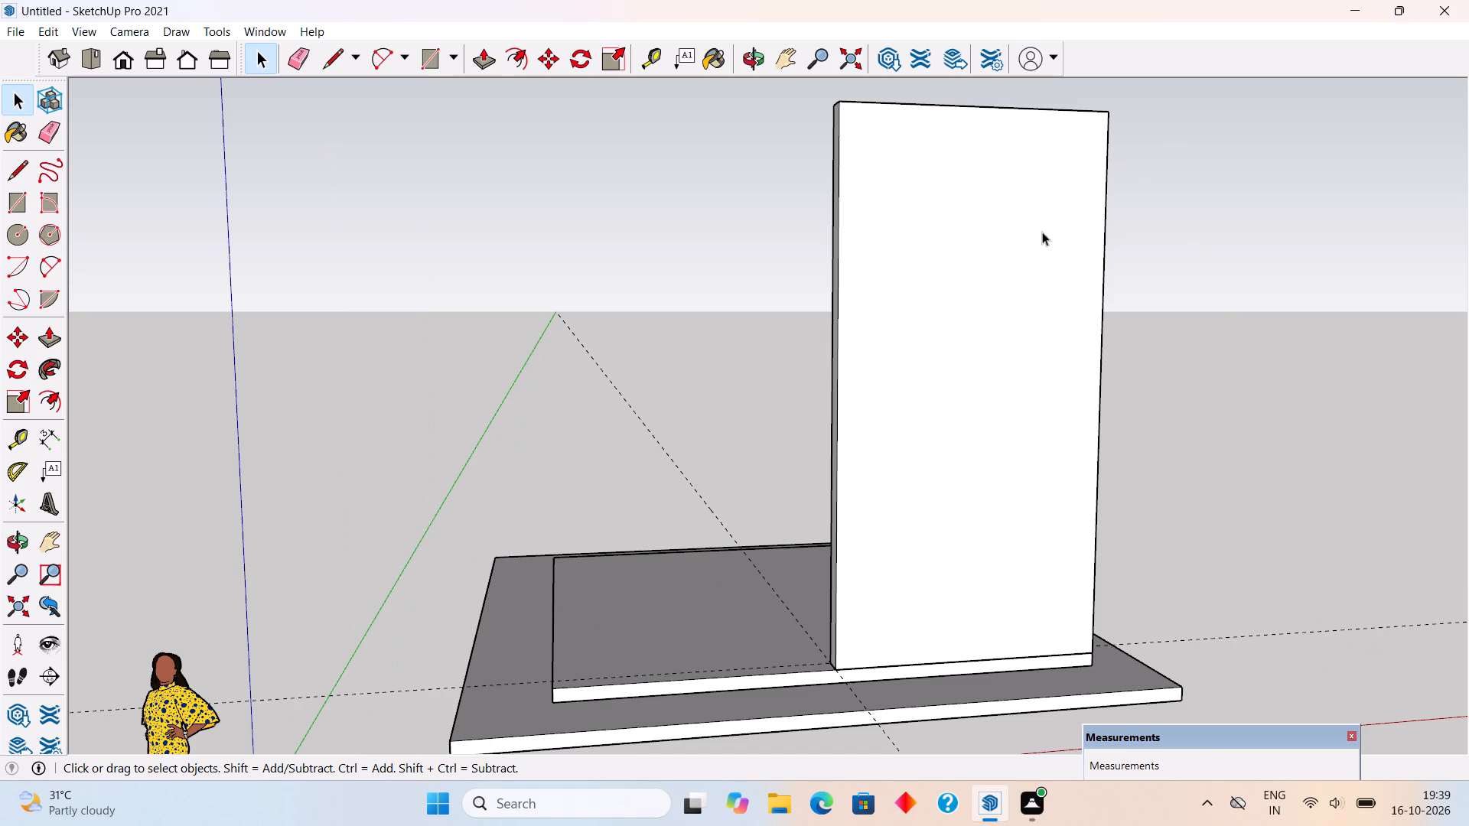
pyautogui.tripleClick(1042, 232)
pyautogui.rightClick(1042, 232)
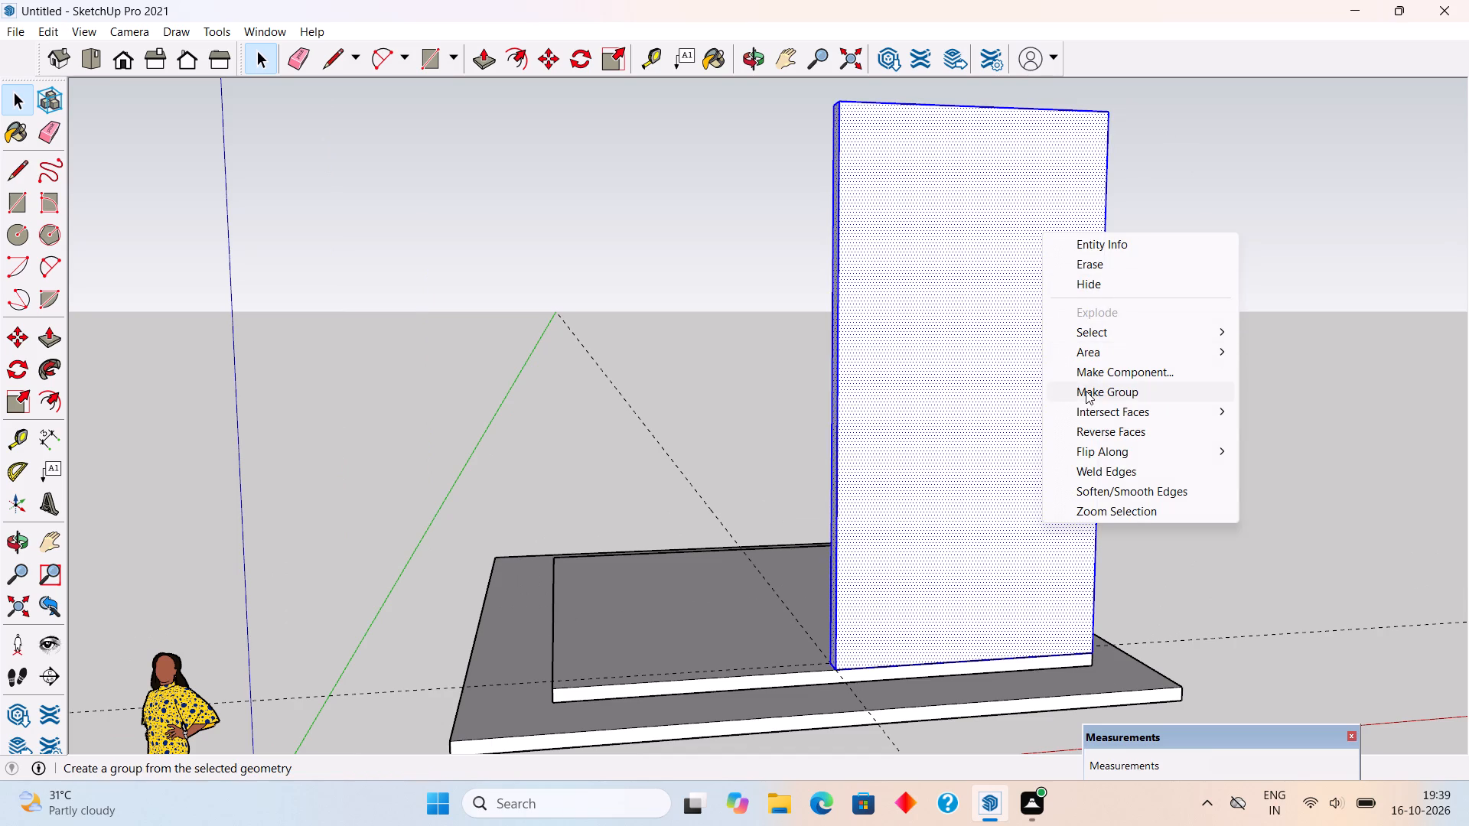
pyautogui.click(1086, 391)
pyautogui.click(1161, 340)
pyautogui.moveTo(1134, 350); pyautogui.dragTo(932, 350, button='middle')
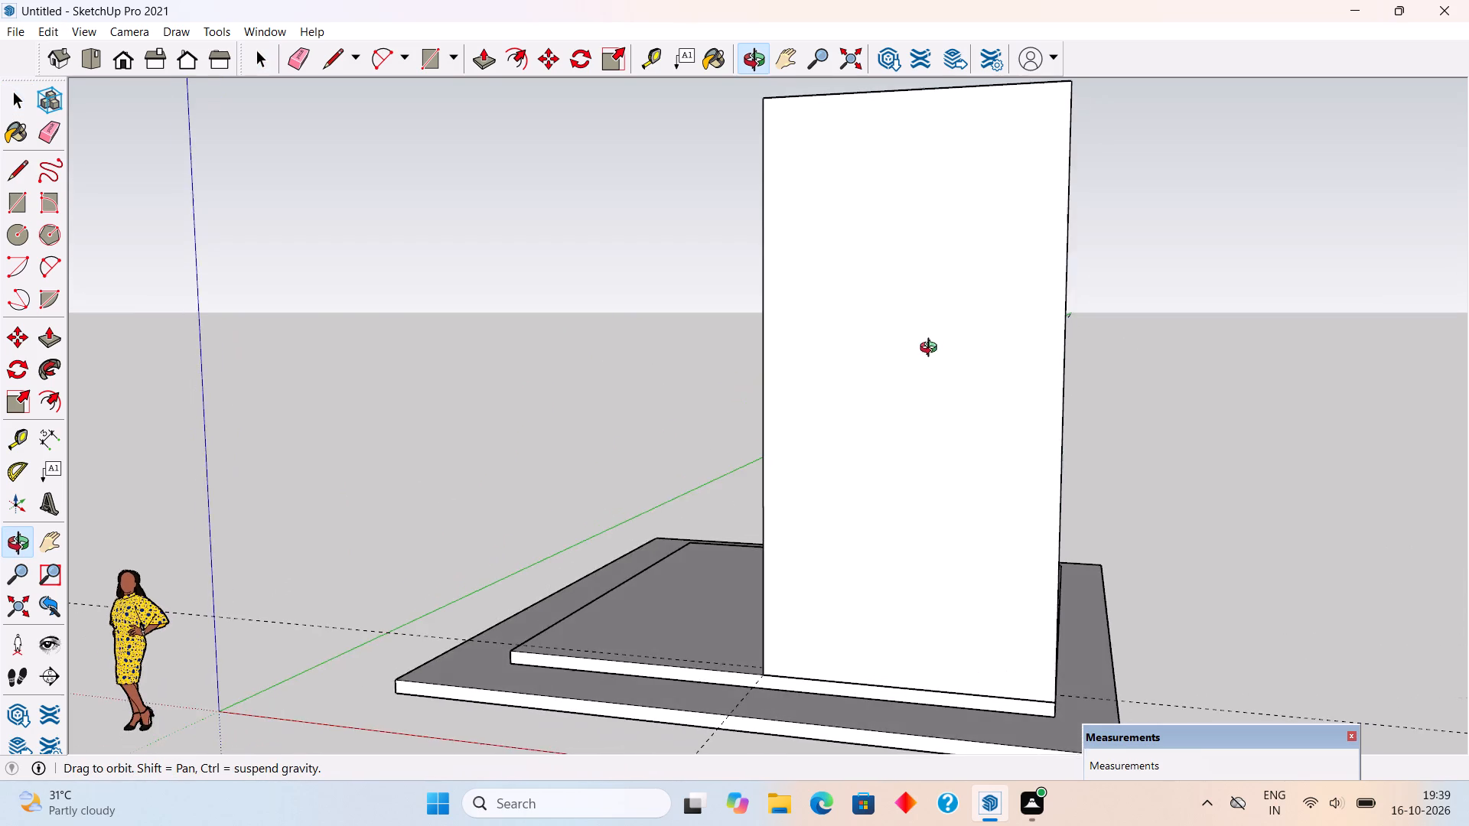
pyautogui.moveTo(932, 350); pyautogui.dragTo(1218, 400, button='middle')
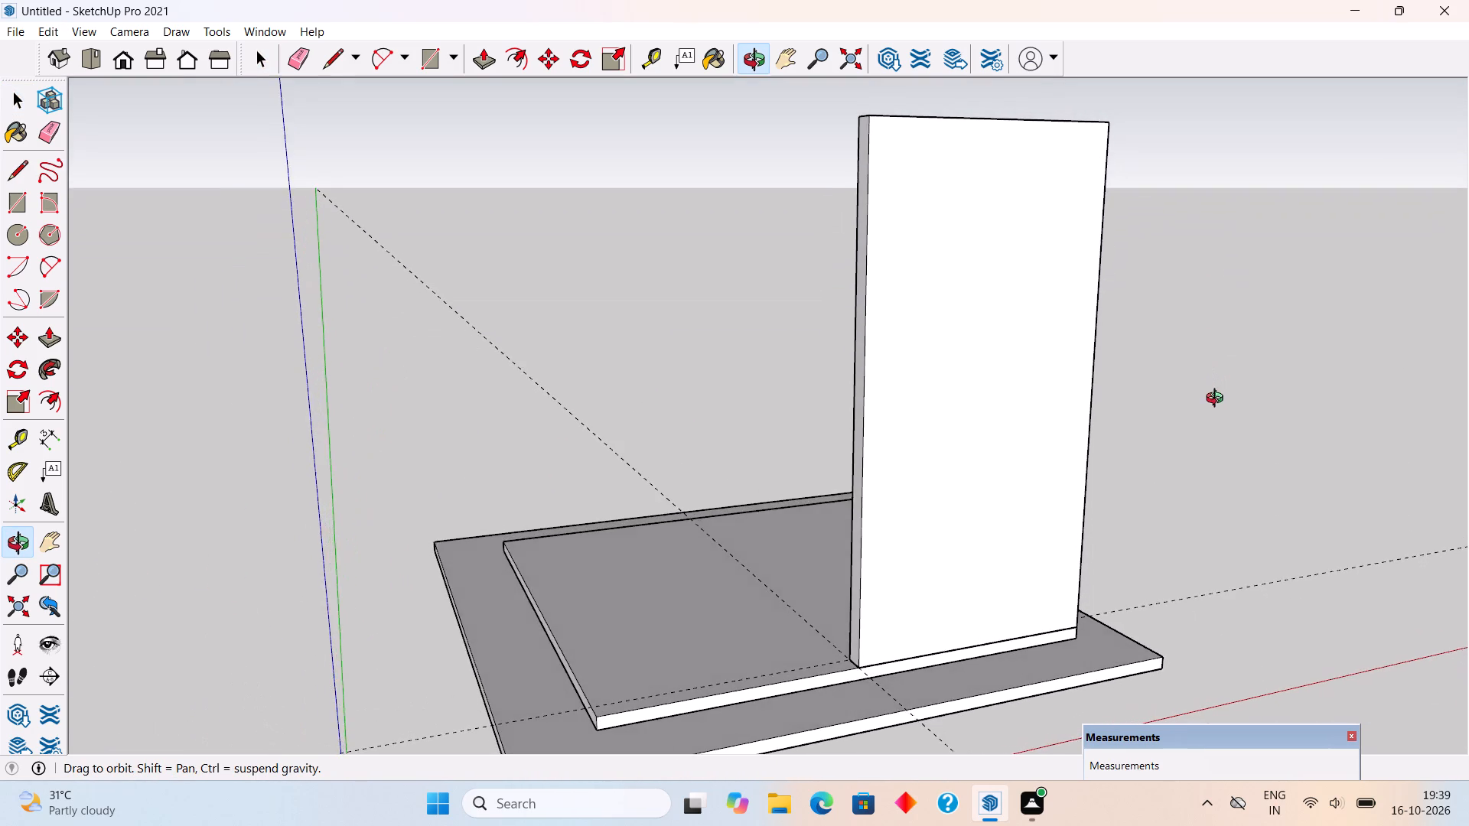
# Place a vertical guide on the wall's front face, 1.5' in from the side edge farthest from the green axis.
pyautogui.moveTo(1218, 400); pyautogui.dragTo(1106, 378, button='middle')
pyautogui.scroll(-1, 1034, 358)
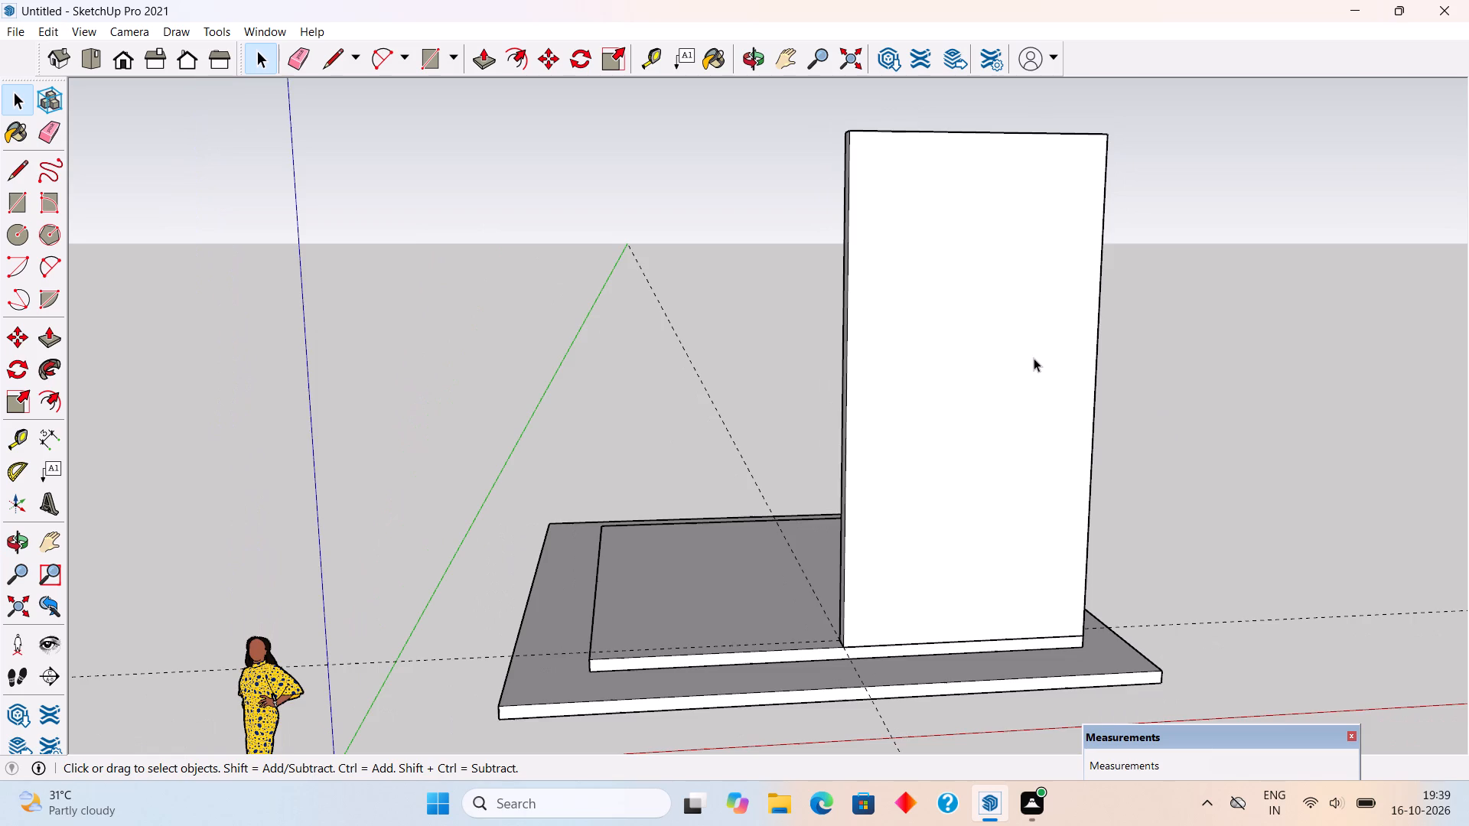
pyautogui.scroll(1, 1034, 358)
pyautogui.moveTo(1125, 390); pyautogui.dragTo(1070, 385, button='middle')
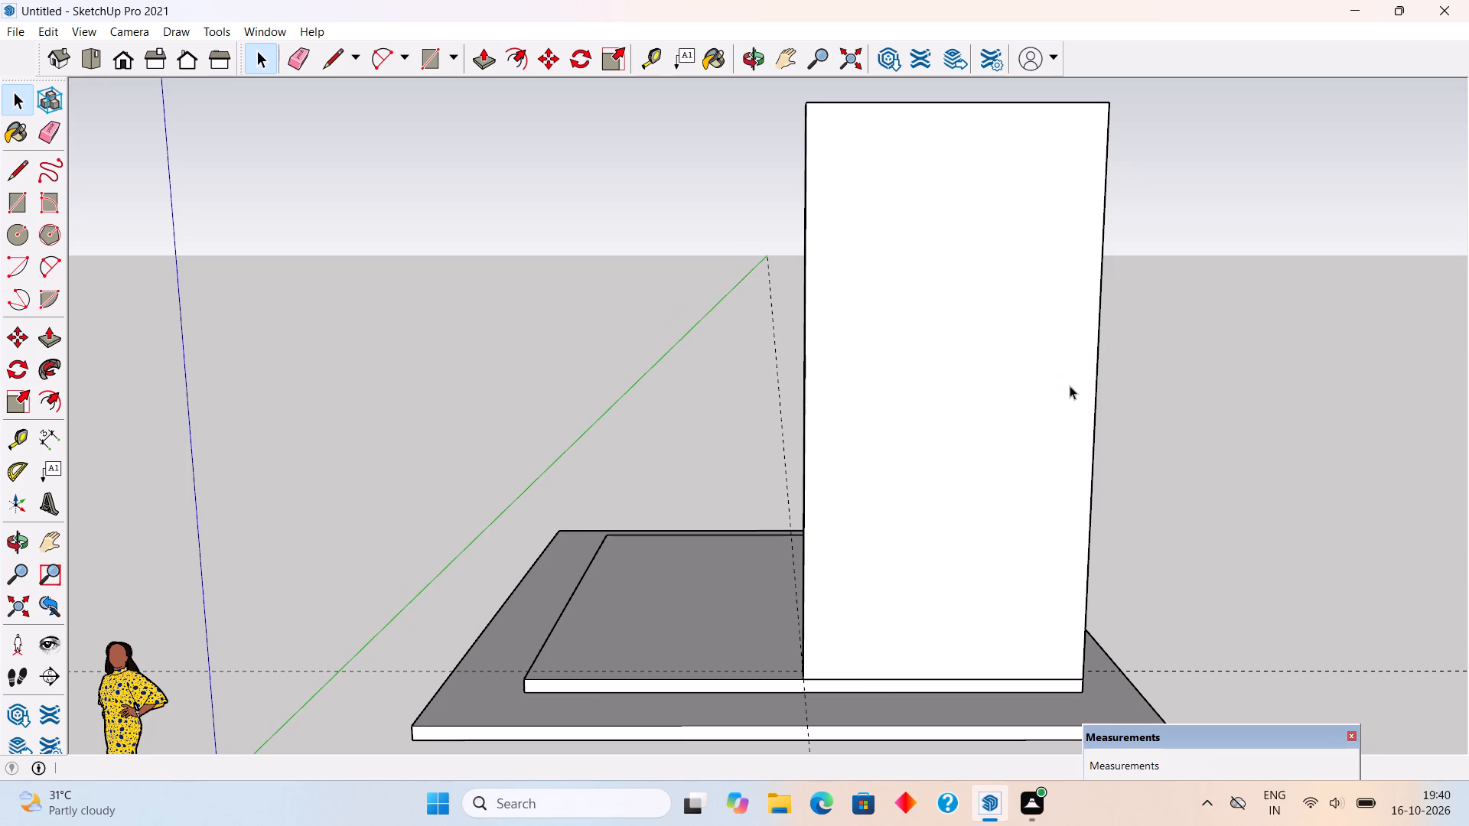
pyautogui.press('t')
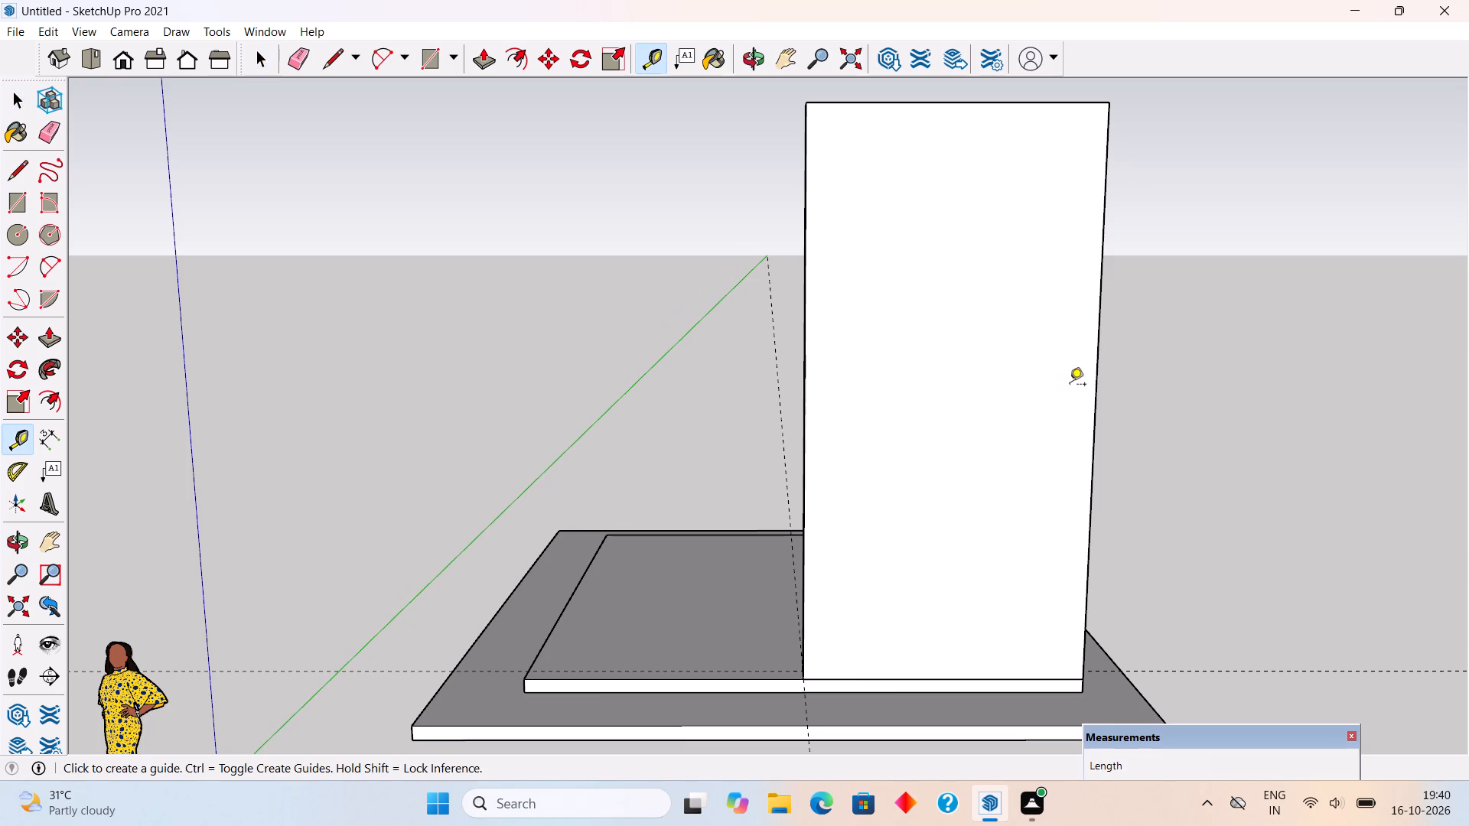
pyautogui.click(1094, 438)
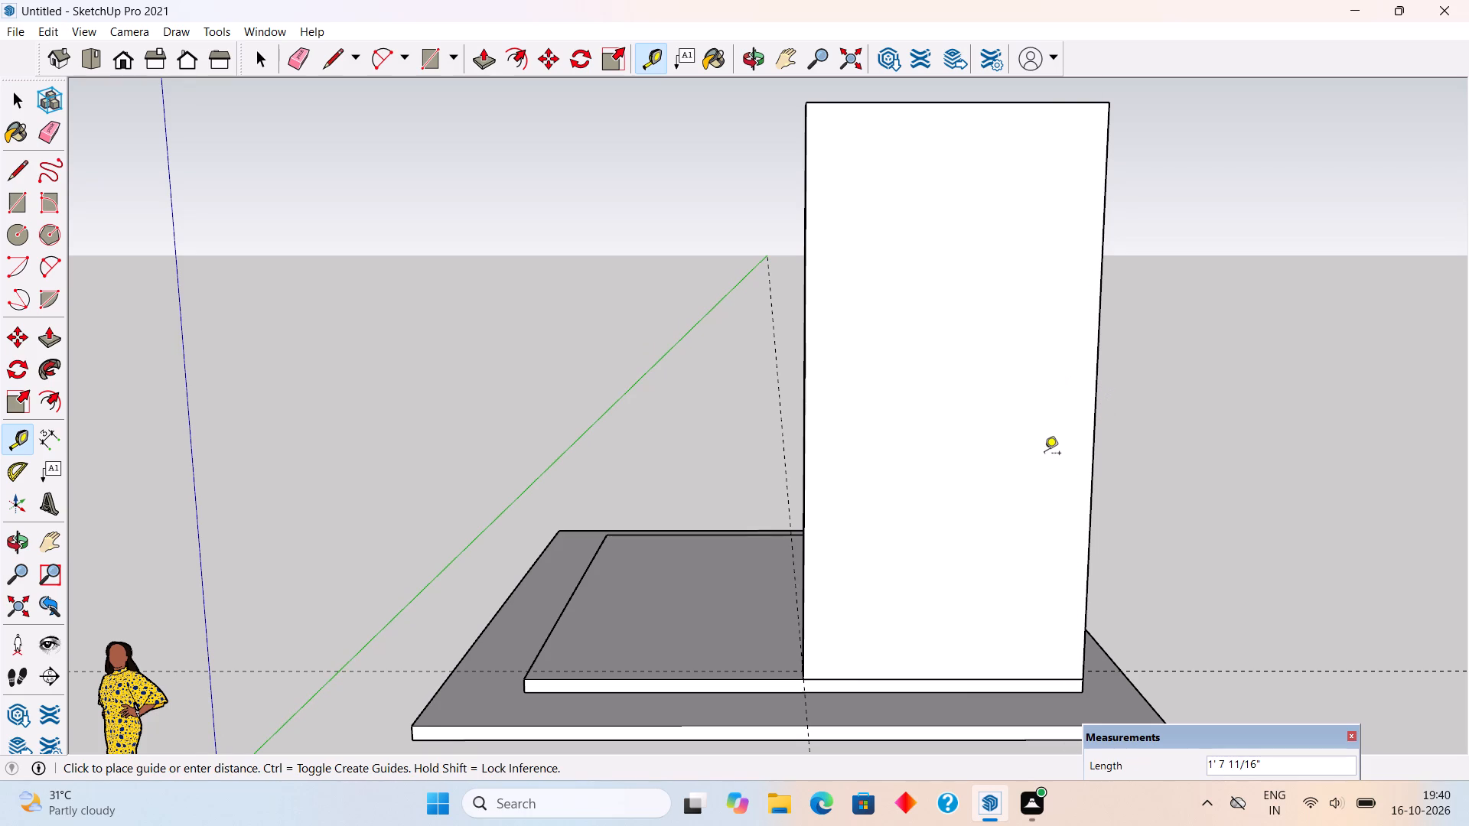
pyautogui.write("1.5'")
pyautogui.press('Return')
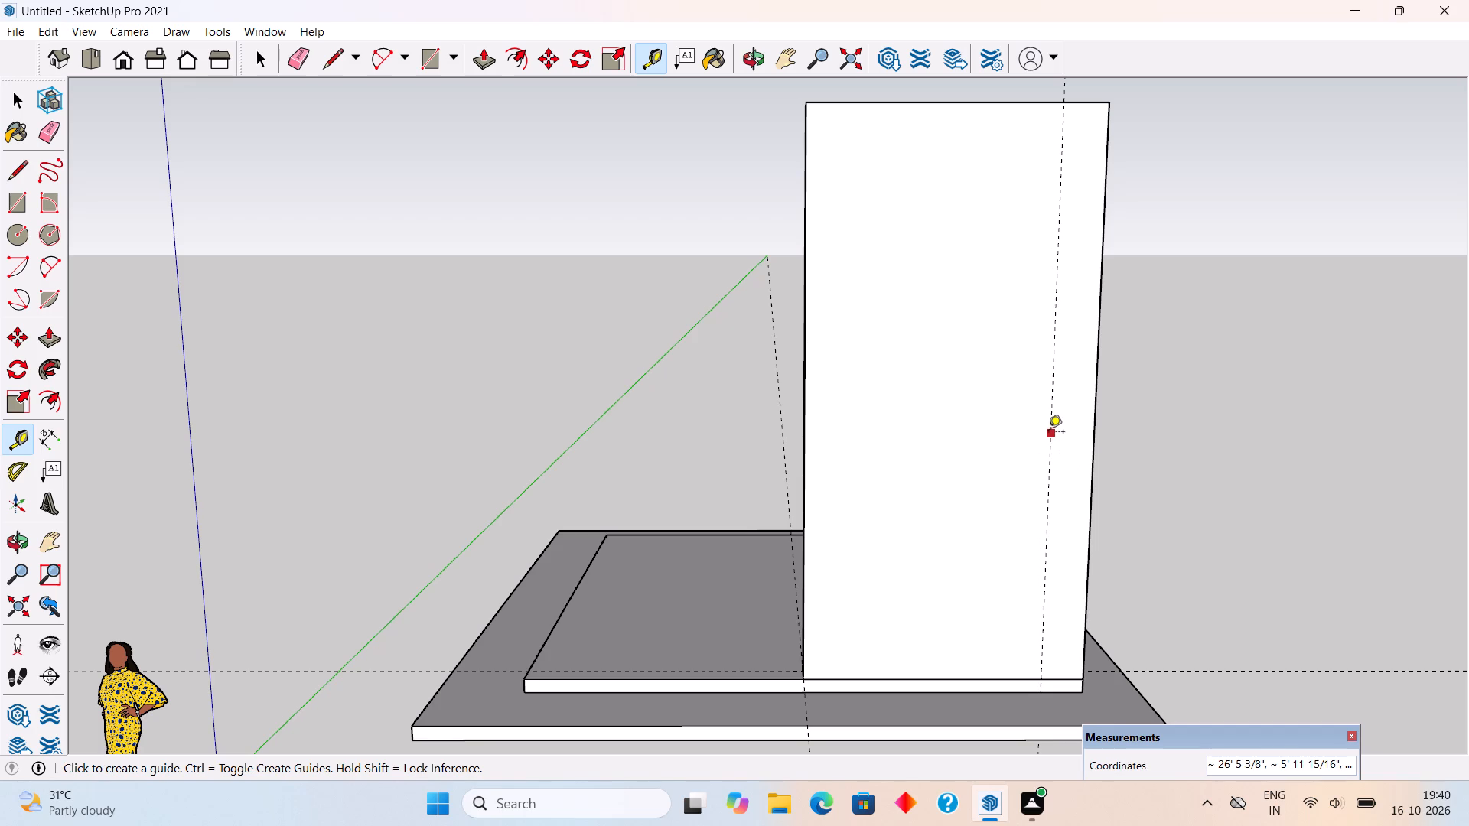
# Place a horizontal guide on the wall's front face, 1.5' below its top edge.
pyautogui.click(923, 106)
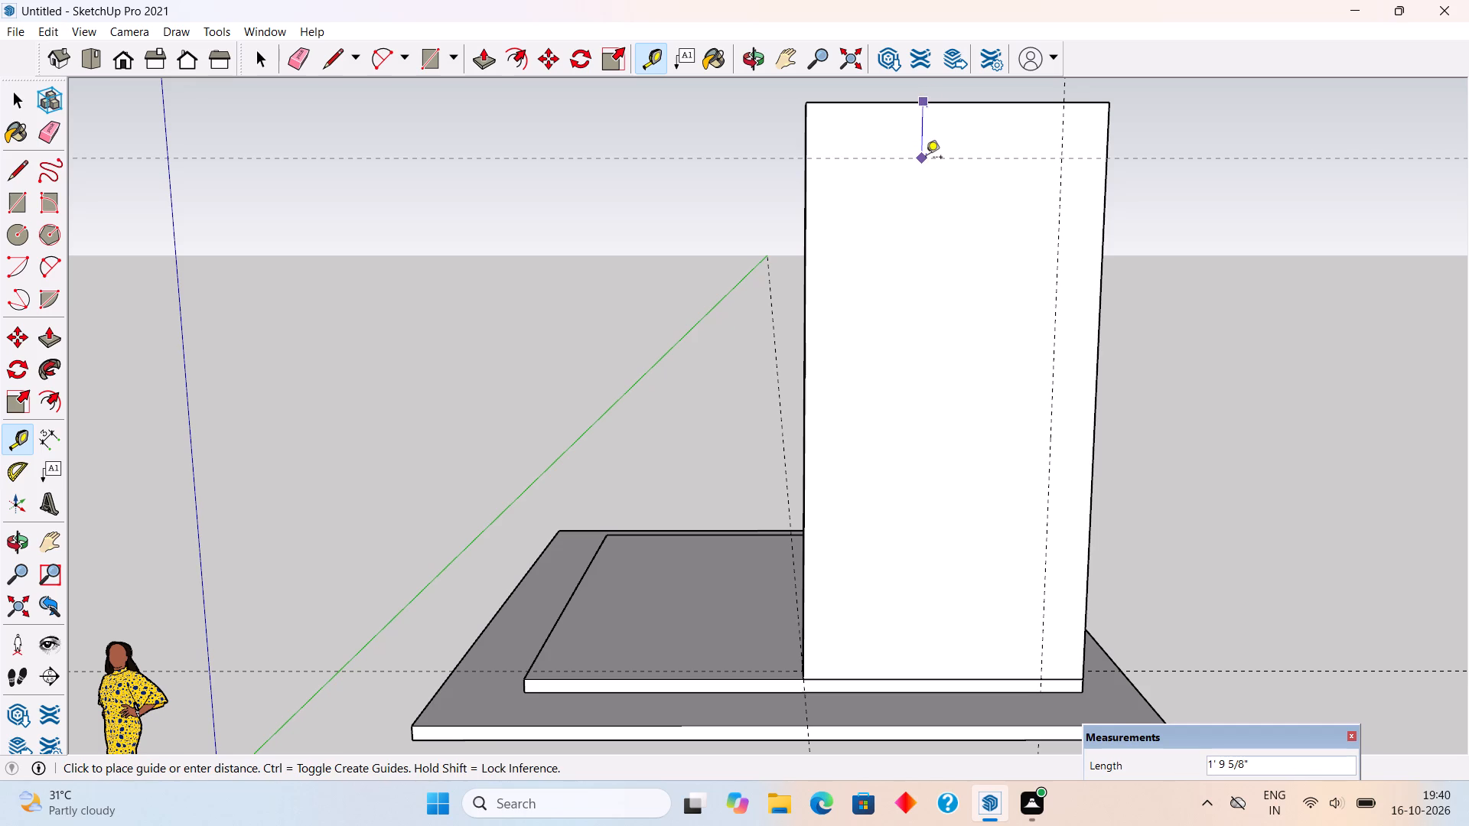
pyautogui.write("1.5'")
pyautogui.press('Return')
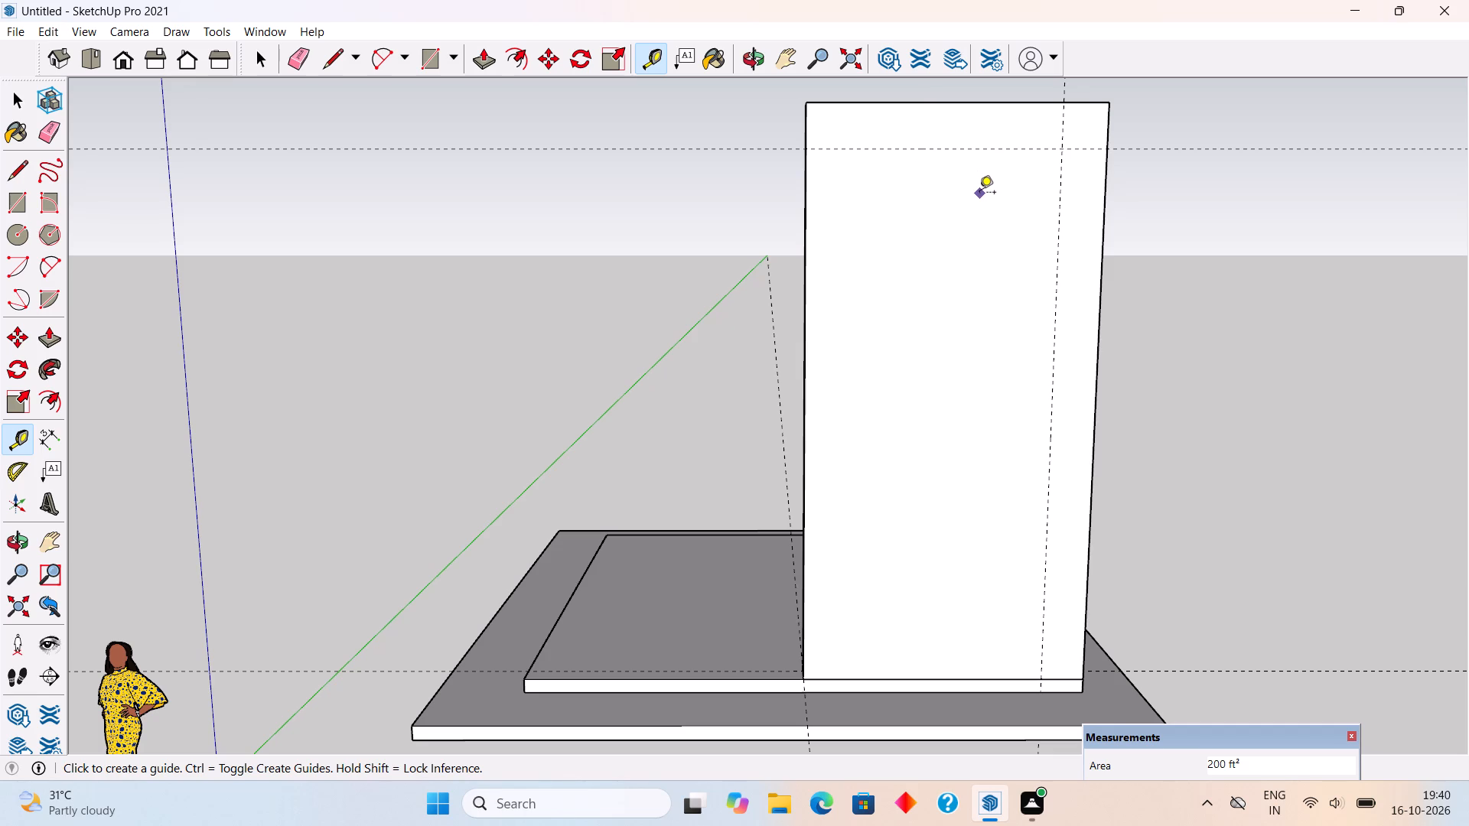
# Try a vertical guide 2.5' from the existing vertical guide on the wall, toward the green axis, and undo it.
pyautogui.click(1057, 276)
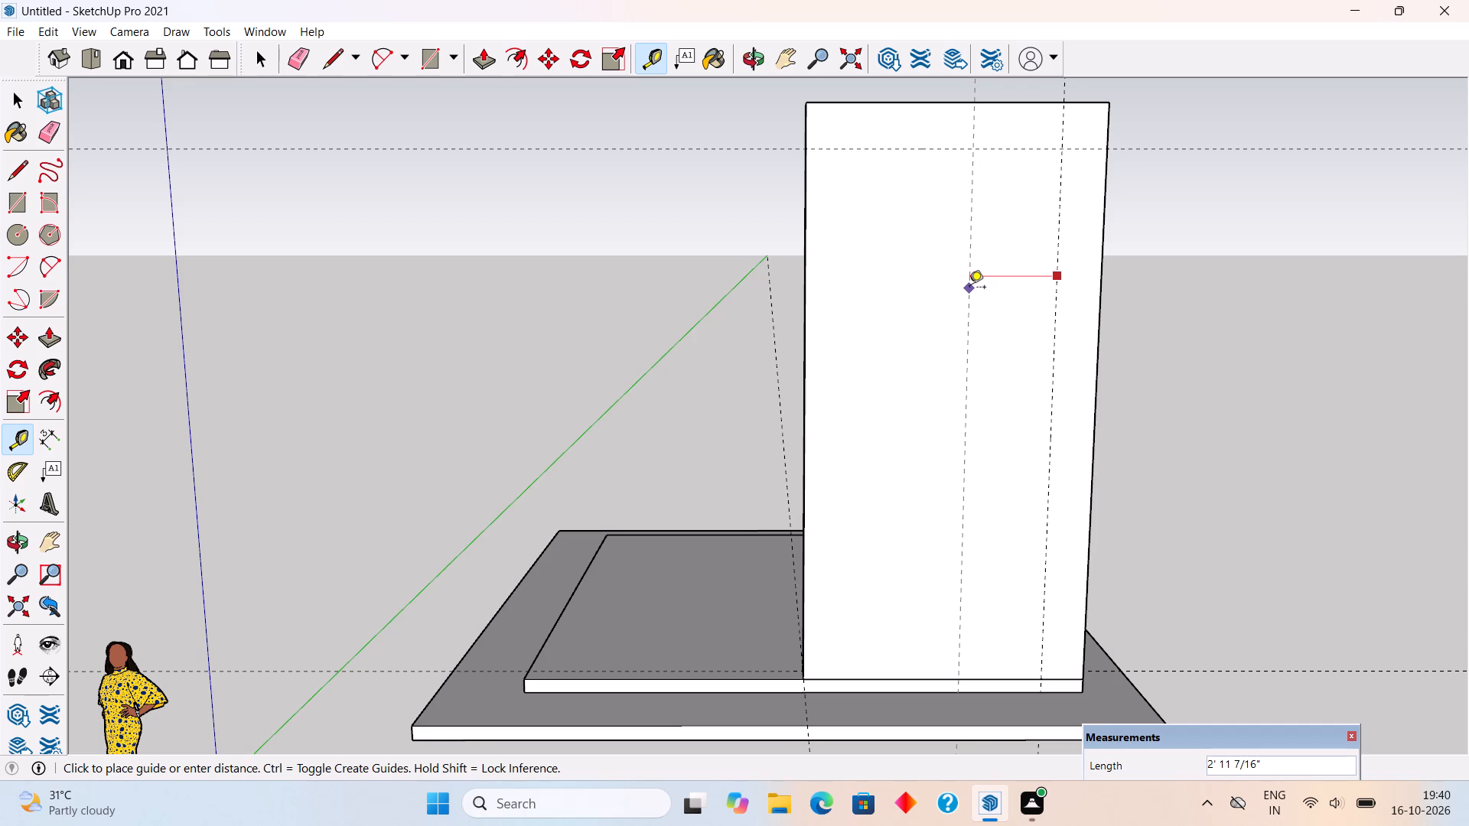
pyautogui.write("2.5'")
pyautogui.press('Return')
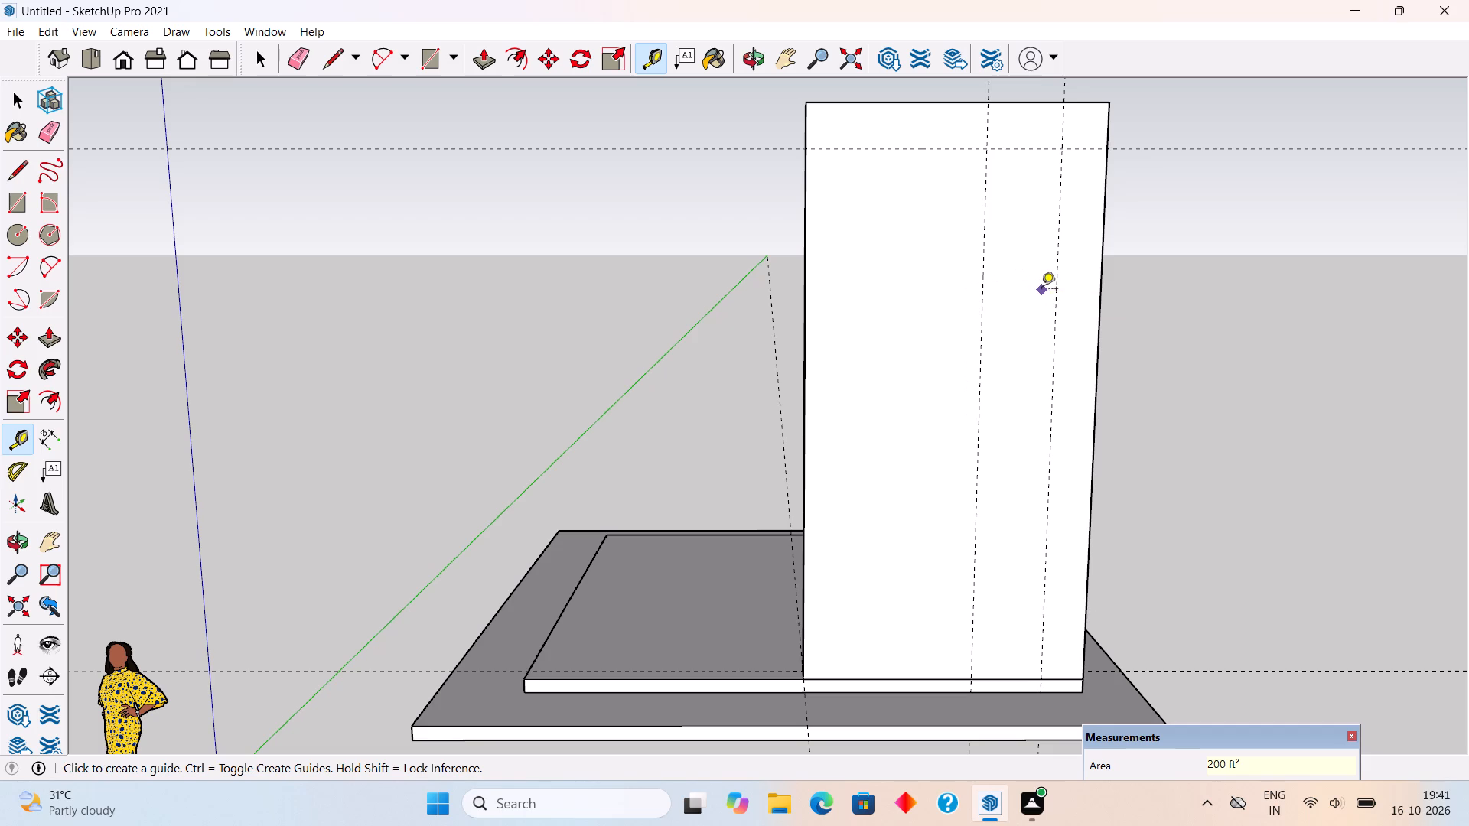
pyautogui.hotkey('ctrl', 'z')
# Place a vertical guide 3' from the existing vertical guide on the wall, toward the green axis.
pyautogui.click(1060, 327)
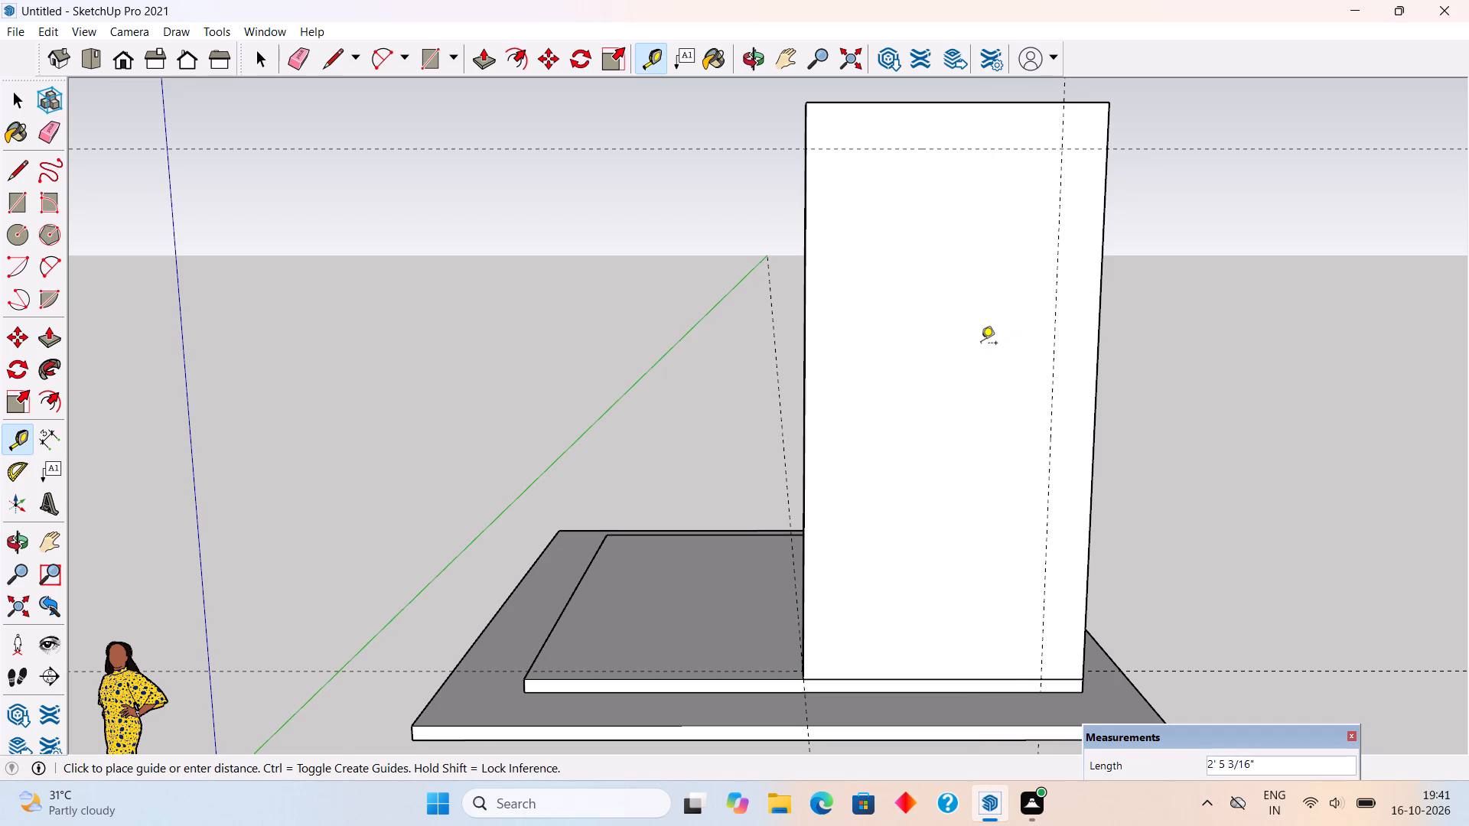
pyautogui.write("3'")
pyautogui.press('Return')
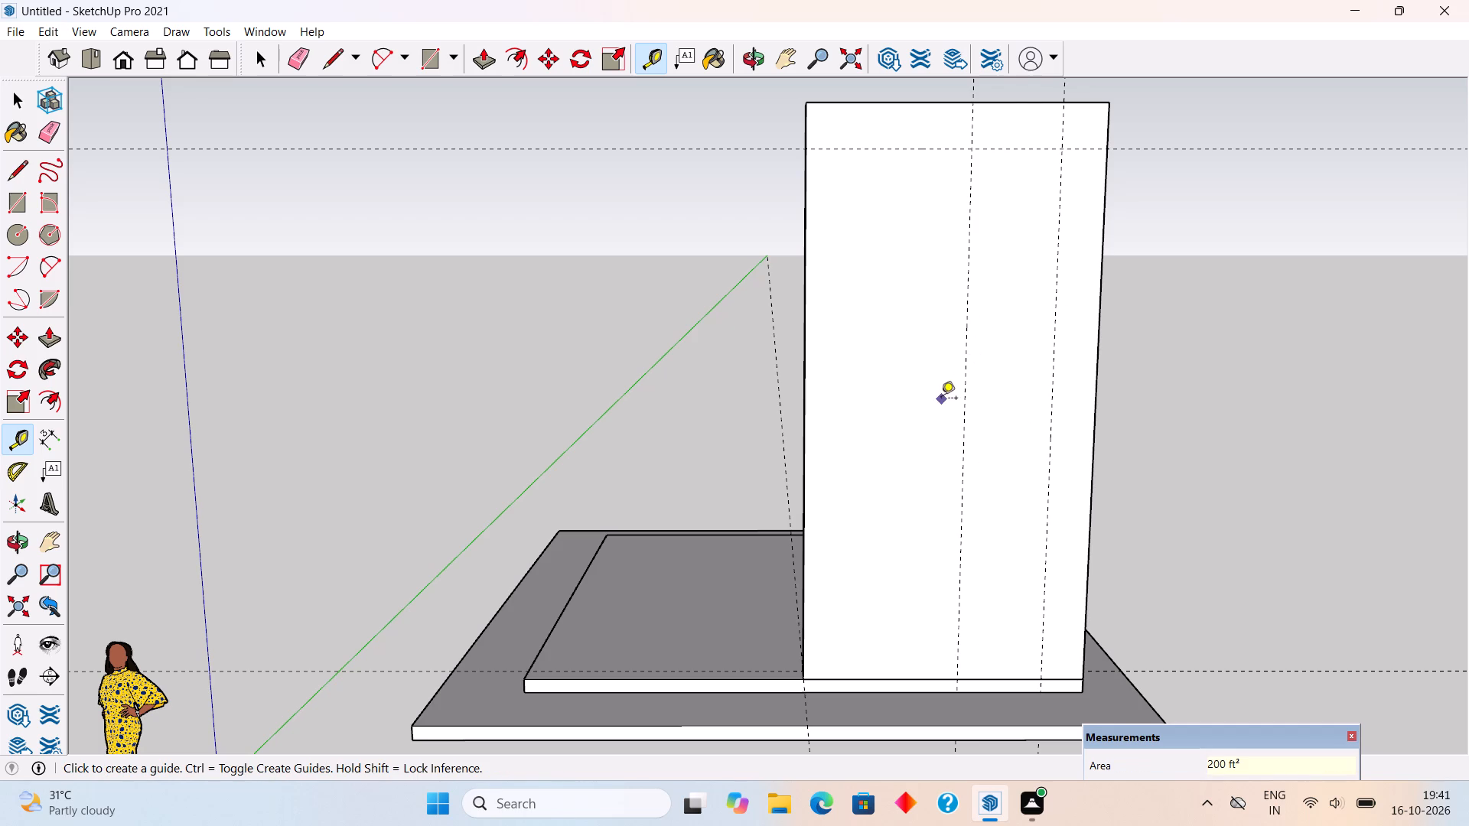
# Place another vertical guide 4' beyond the 3' offset guide, toward the green axis.
pyautogui.click(966, 473)
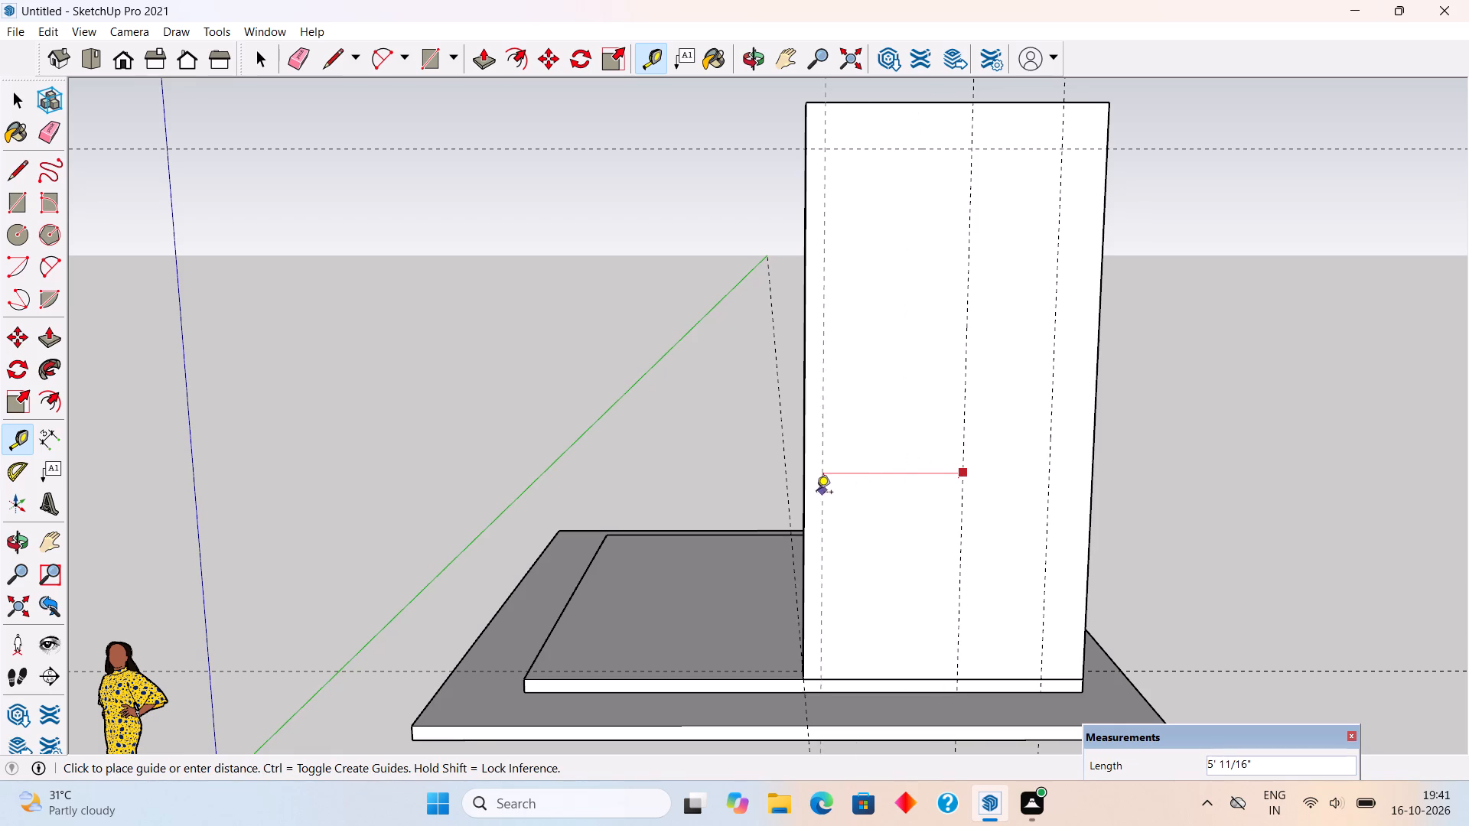
pyautogui.write("4'")
pyautogui.press('Return')
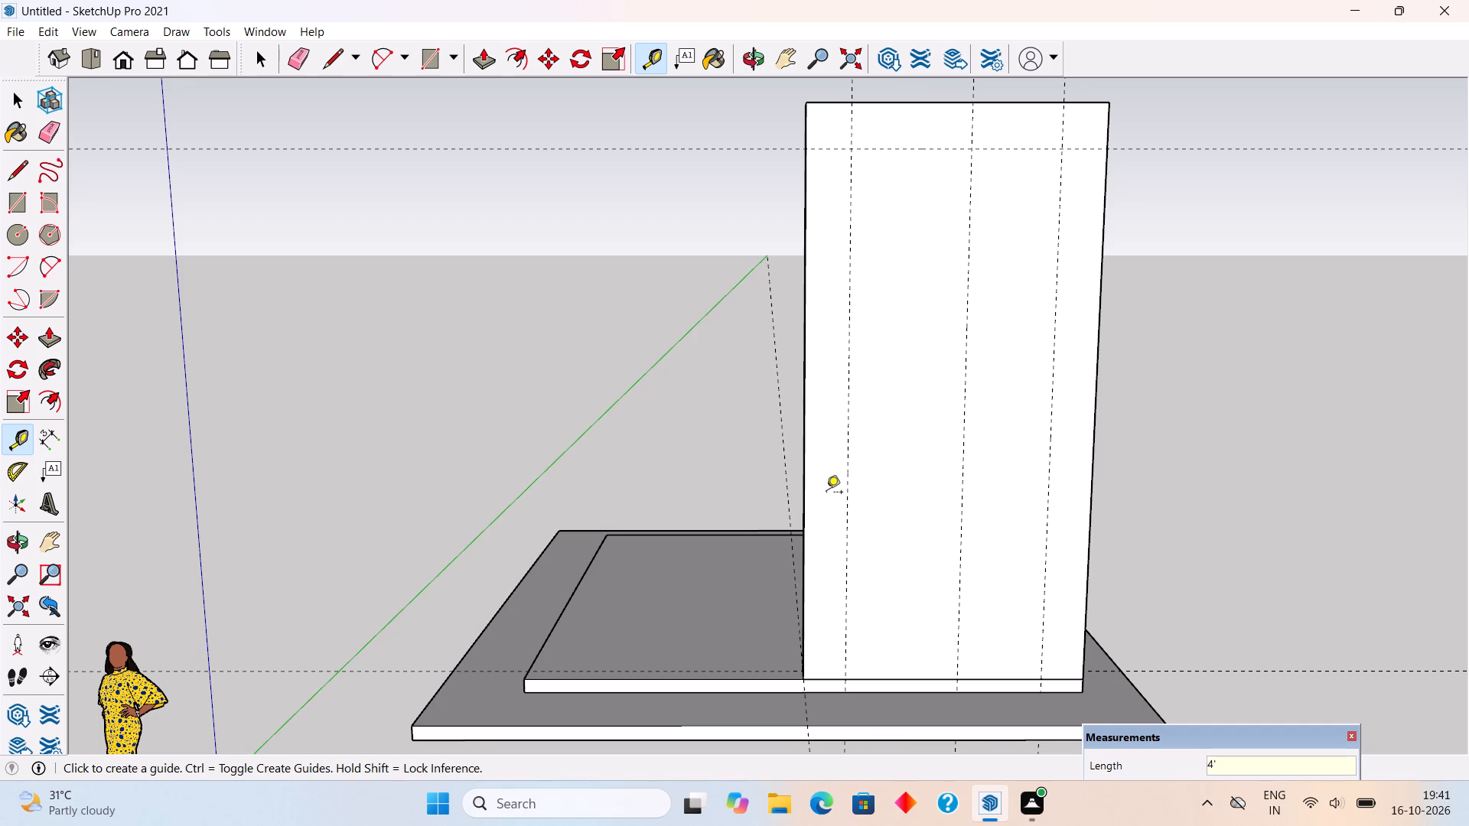
pyautogui.press('space')
# Inside the wall group, Push/Pull the narrow end face nearest the green axis outward by 5' to lengthen the wall.
pyautogui.moveTo(796, 512); pyautogui.dragTo(1047, 530, button='middle')
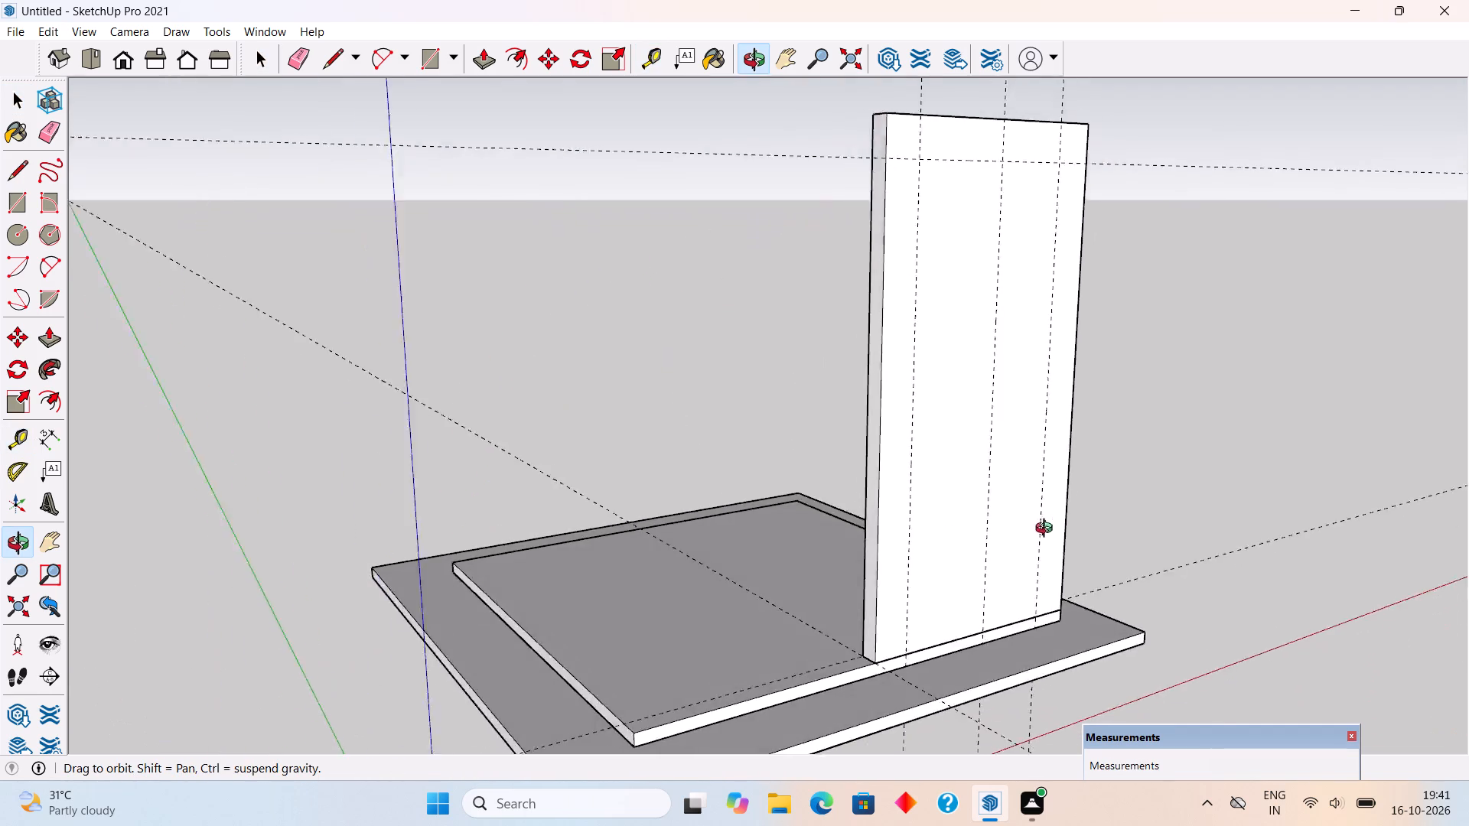
pyautogui.moveTo(1047, 530); pyautogui.dragTo(1220, 524, button='middle')
pyautogui.scroll(4, 934, 584)
pyautogui.tripleClick(872, 565)
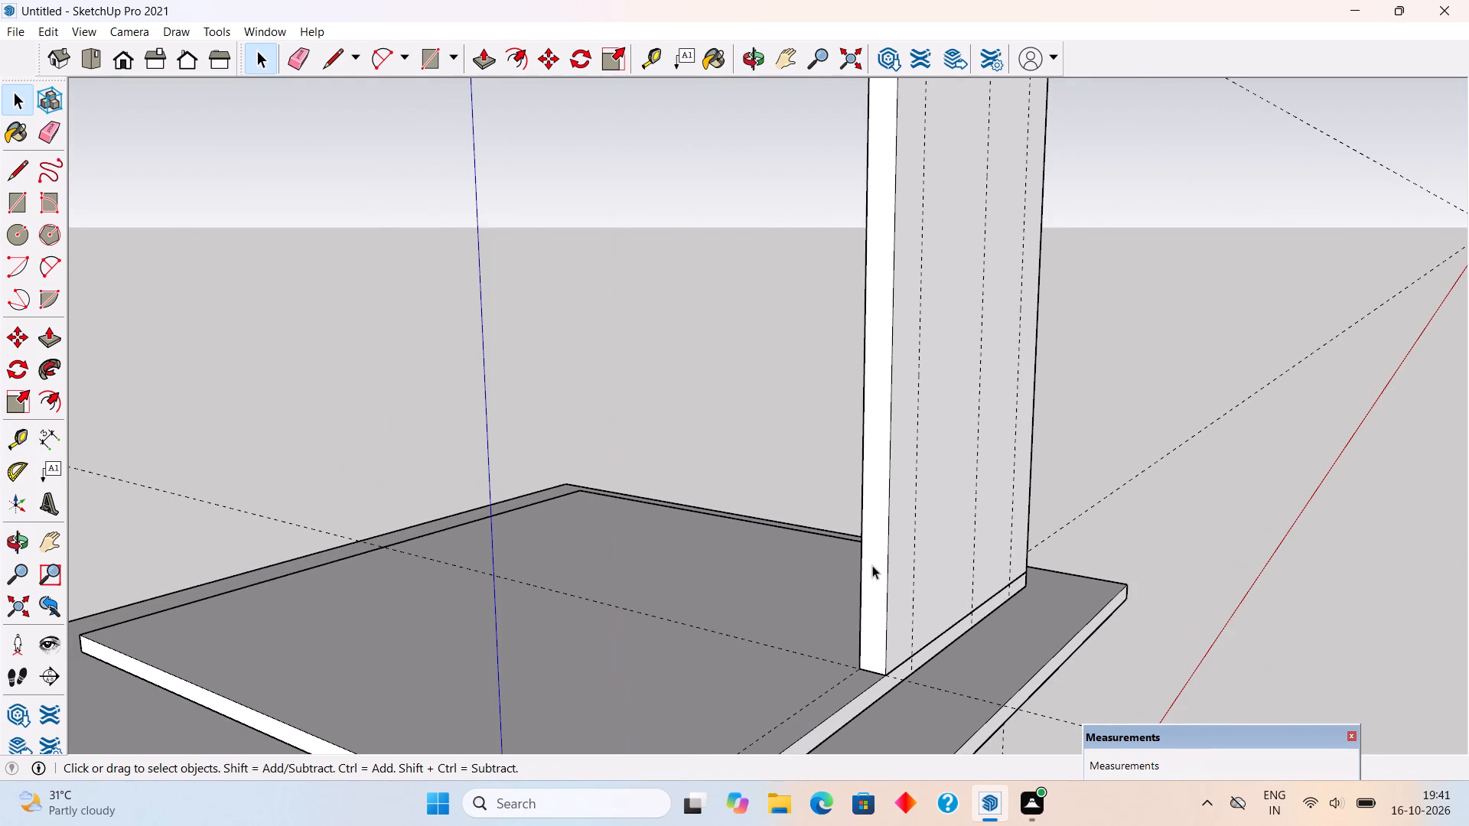
pyautogui.press('p')
pyautogui.click(872, 565)
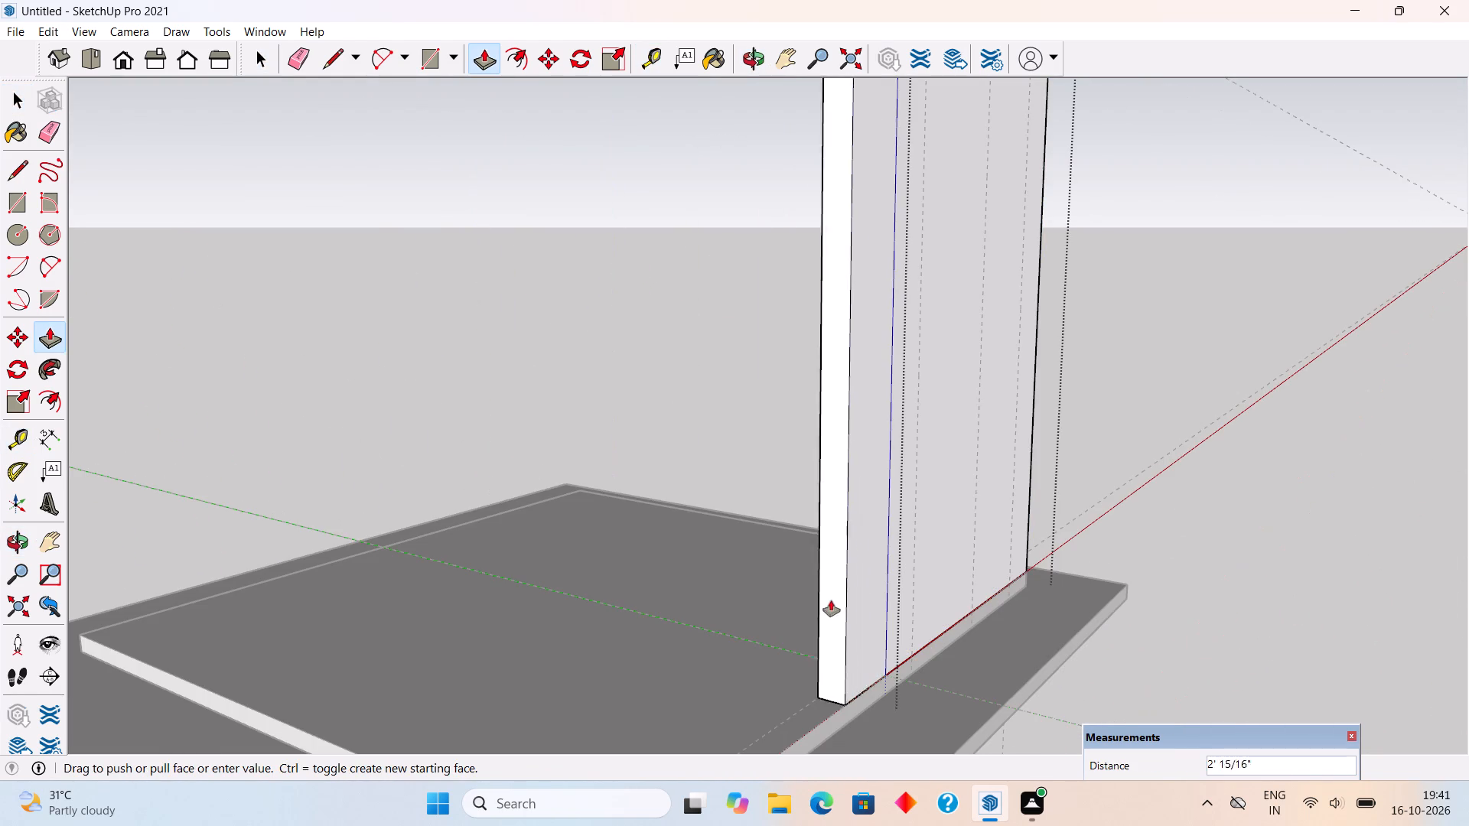
pyautogui.write("5'")
pyautogui.press('Return')
pyautogui.press('space')
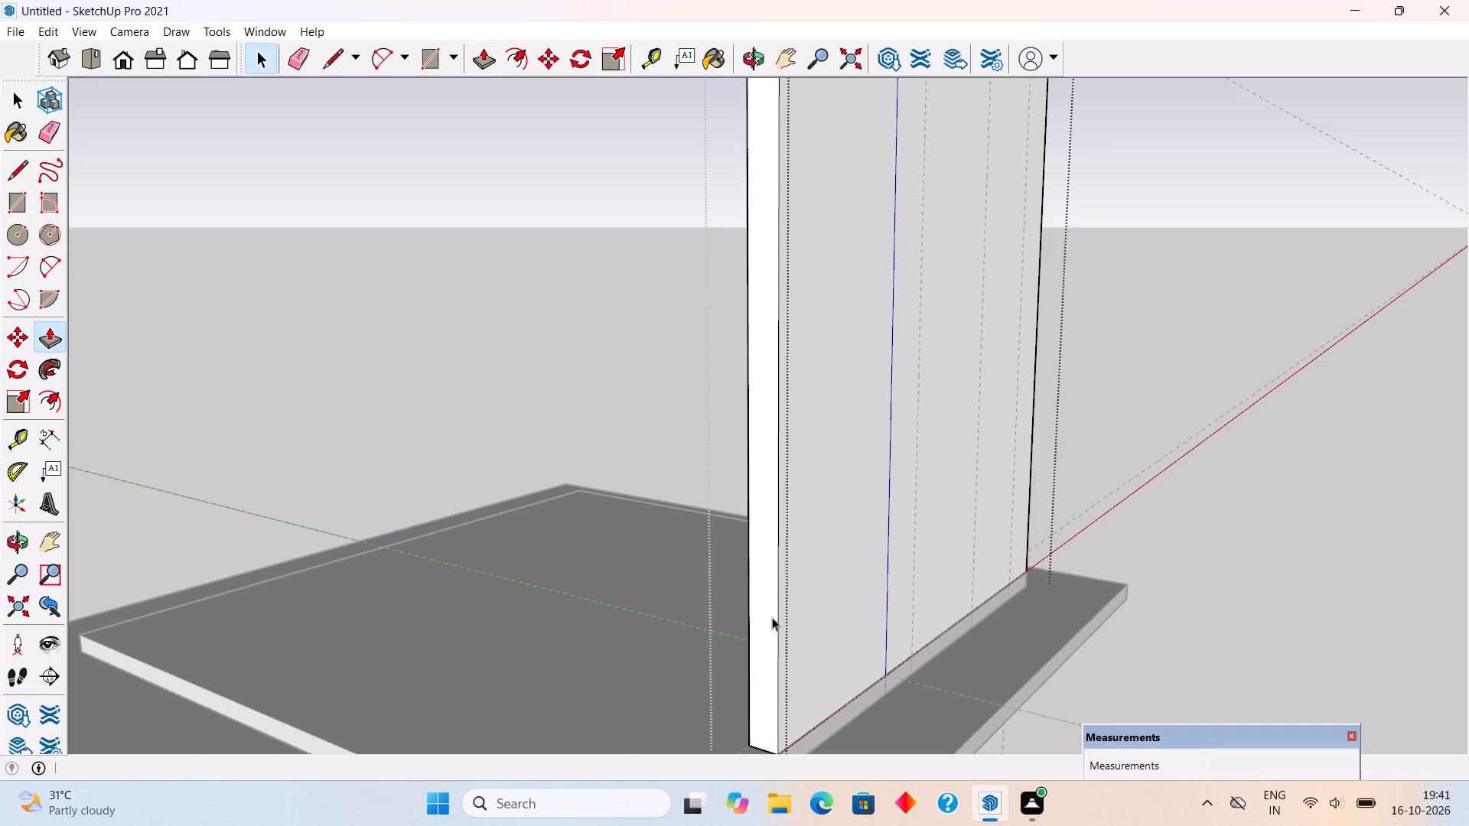
pyautogui.scroll(-5, 760, 640)
pyautogui.click(1245, 444)
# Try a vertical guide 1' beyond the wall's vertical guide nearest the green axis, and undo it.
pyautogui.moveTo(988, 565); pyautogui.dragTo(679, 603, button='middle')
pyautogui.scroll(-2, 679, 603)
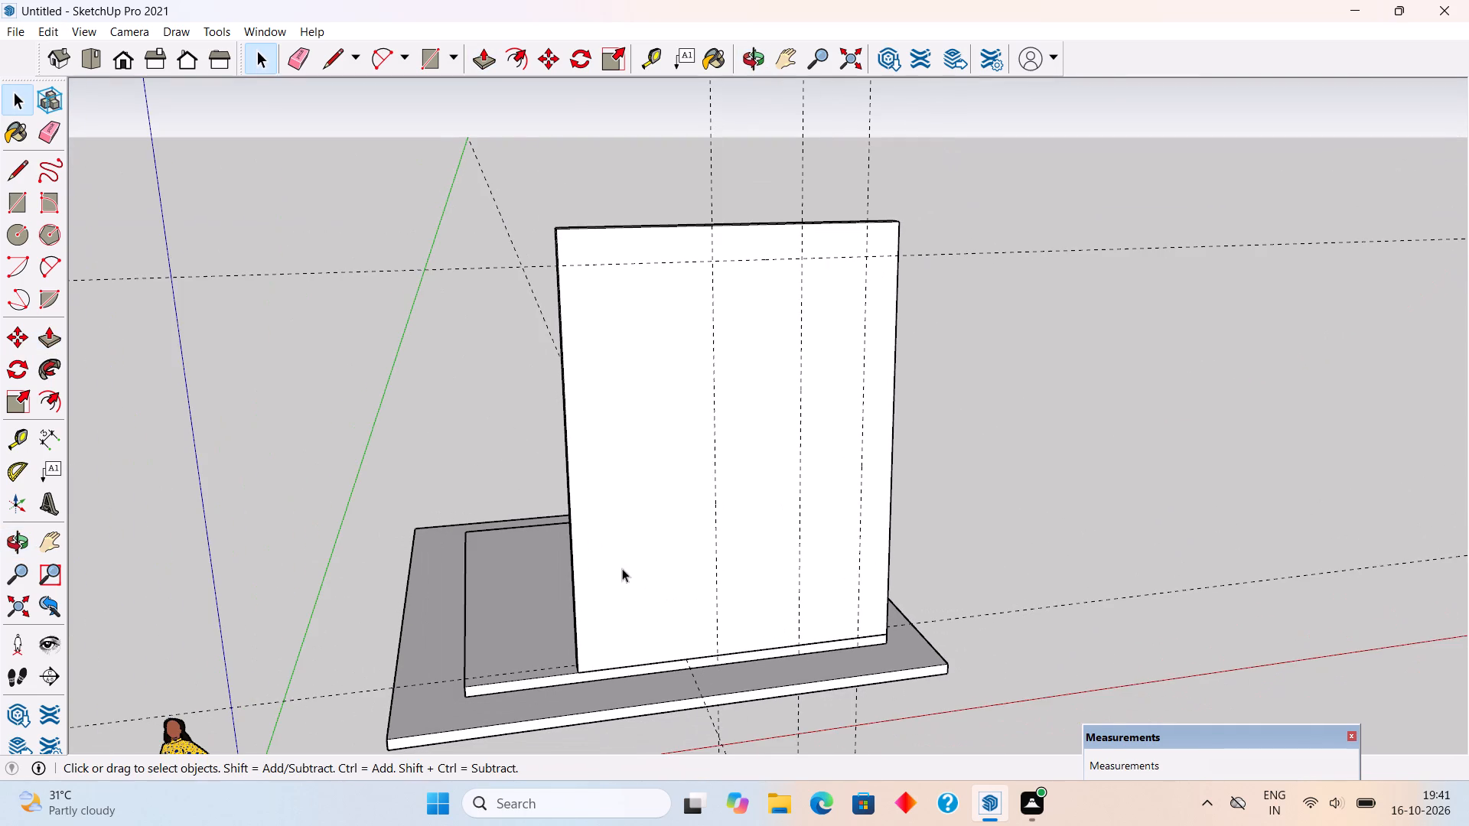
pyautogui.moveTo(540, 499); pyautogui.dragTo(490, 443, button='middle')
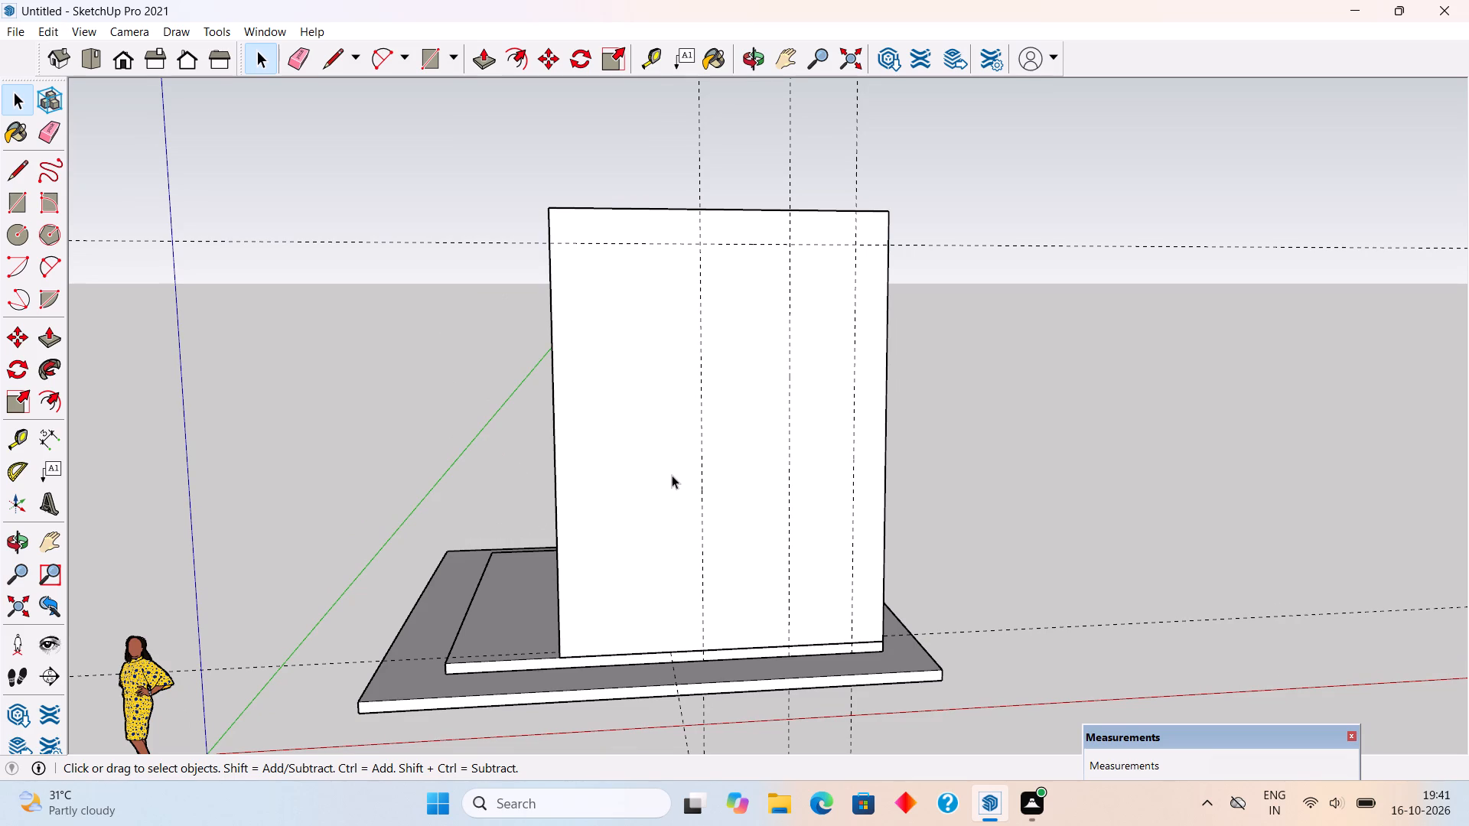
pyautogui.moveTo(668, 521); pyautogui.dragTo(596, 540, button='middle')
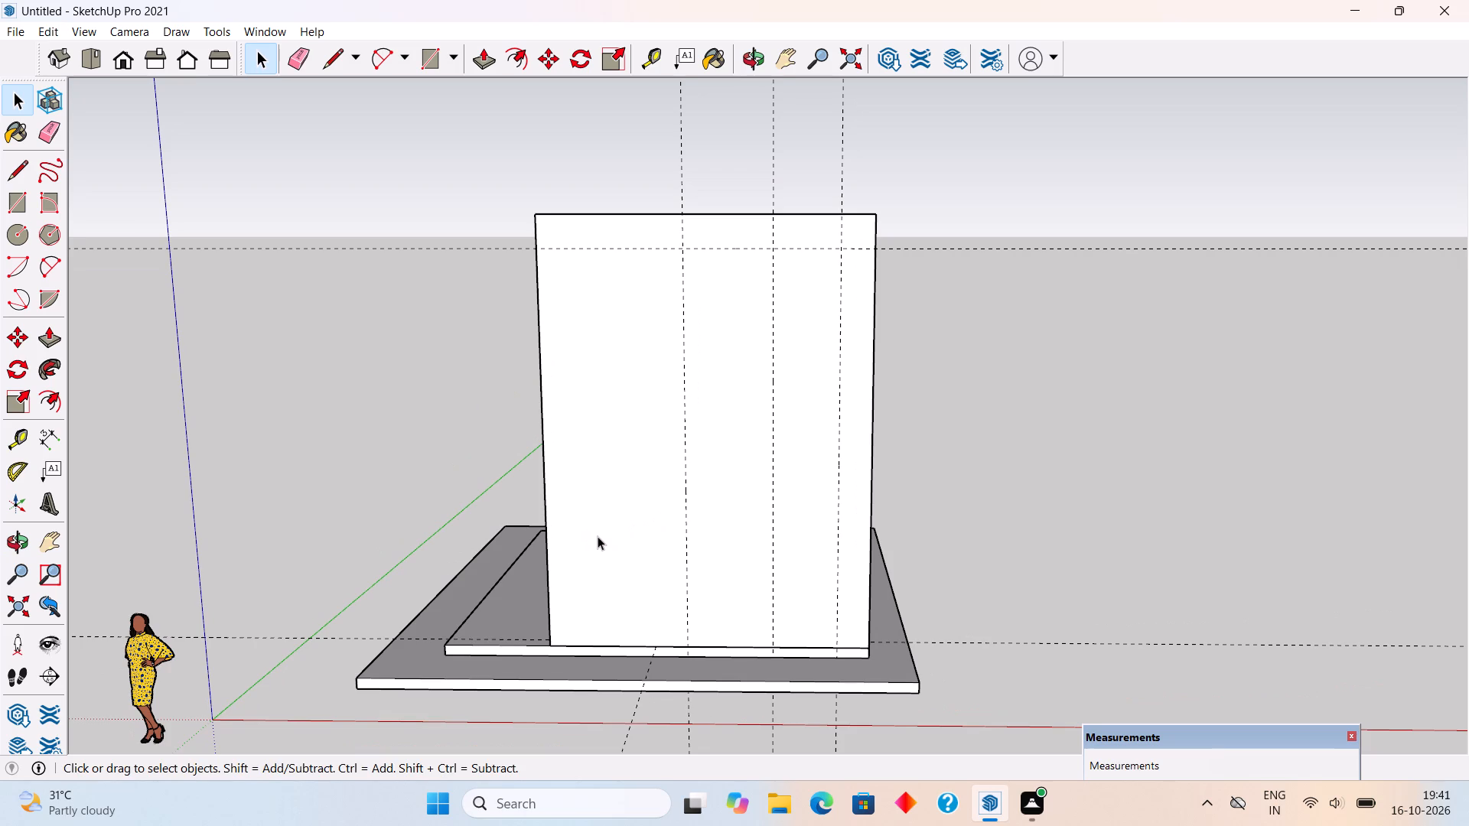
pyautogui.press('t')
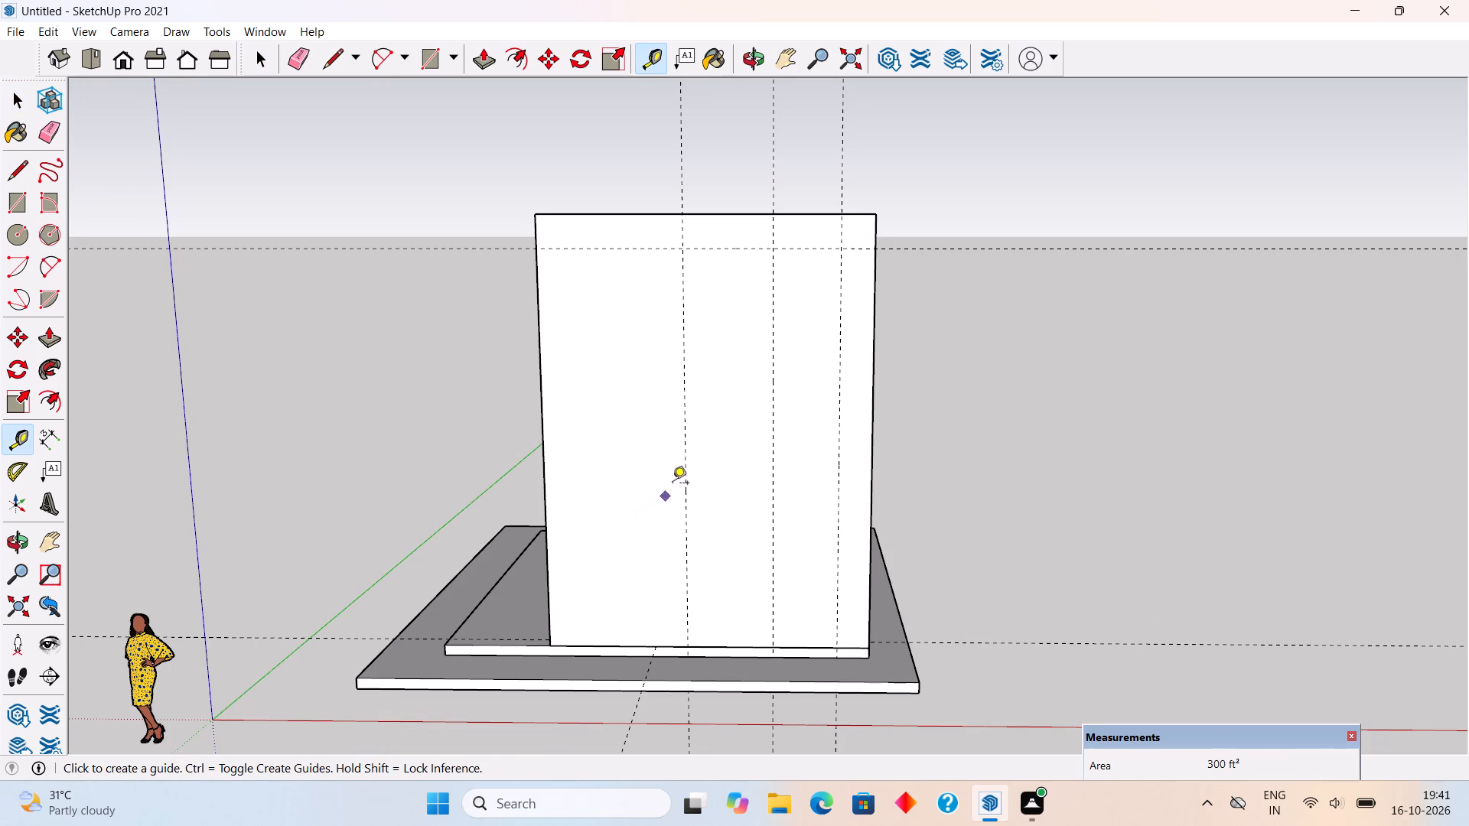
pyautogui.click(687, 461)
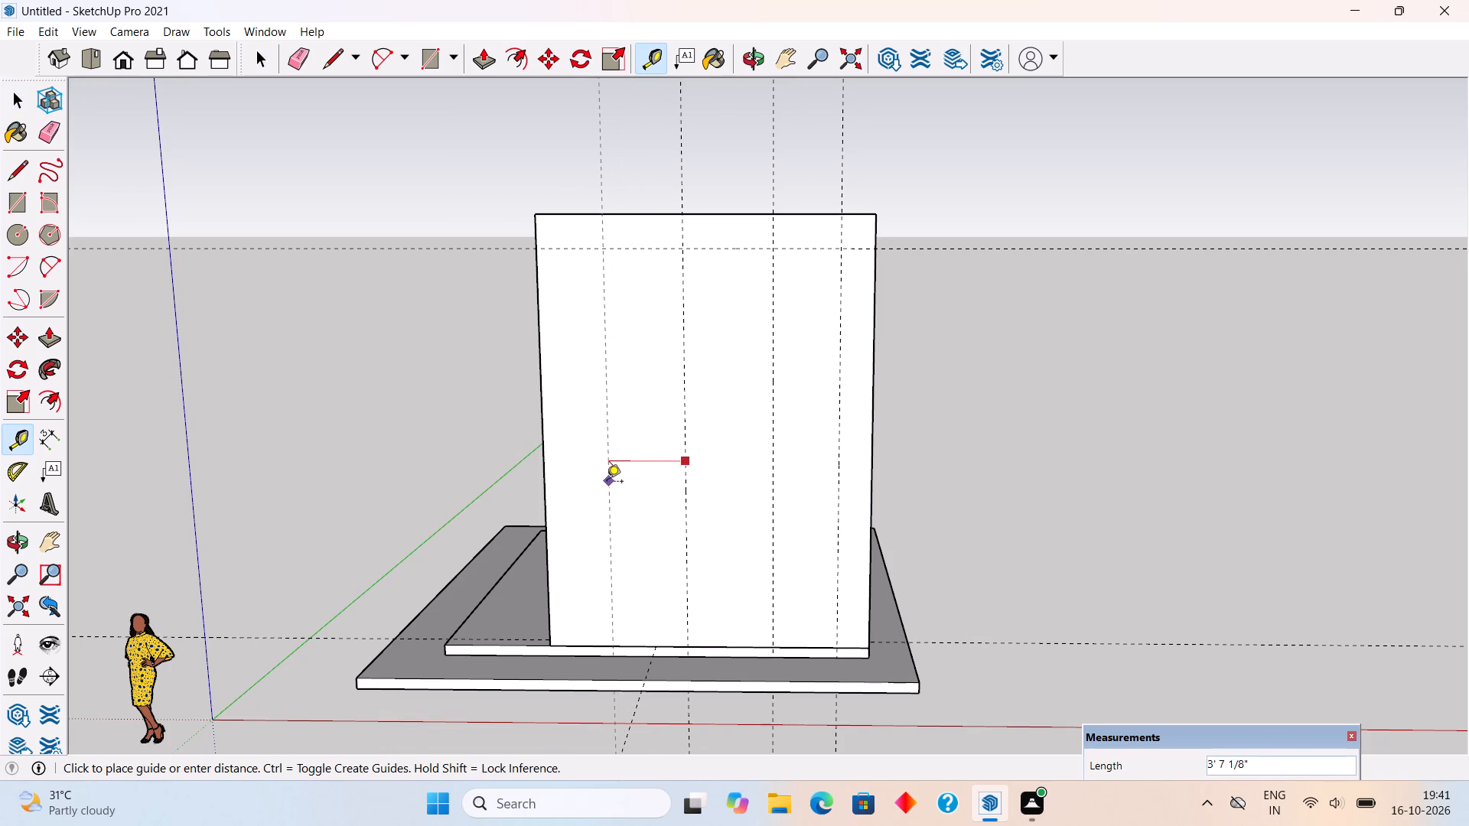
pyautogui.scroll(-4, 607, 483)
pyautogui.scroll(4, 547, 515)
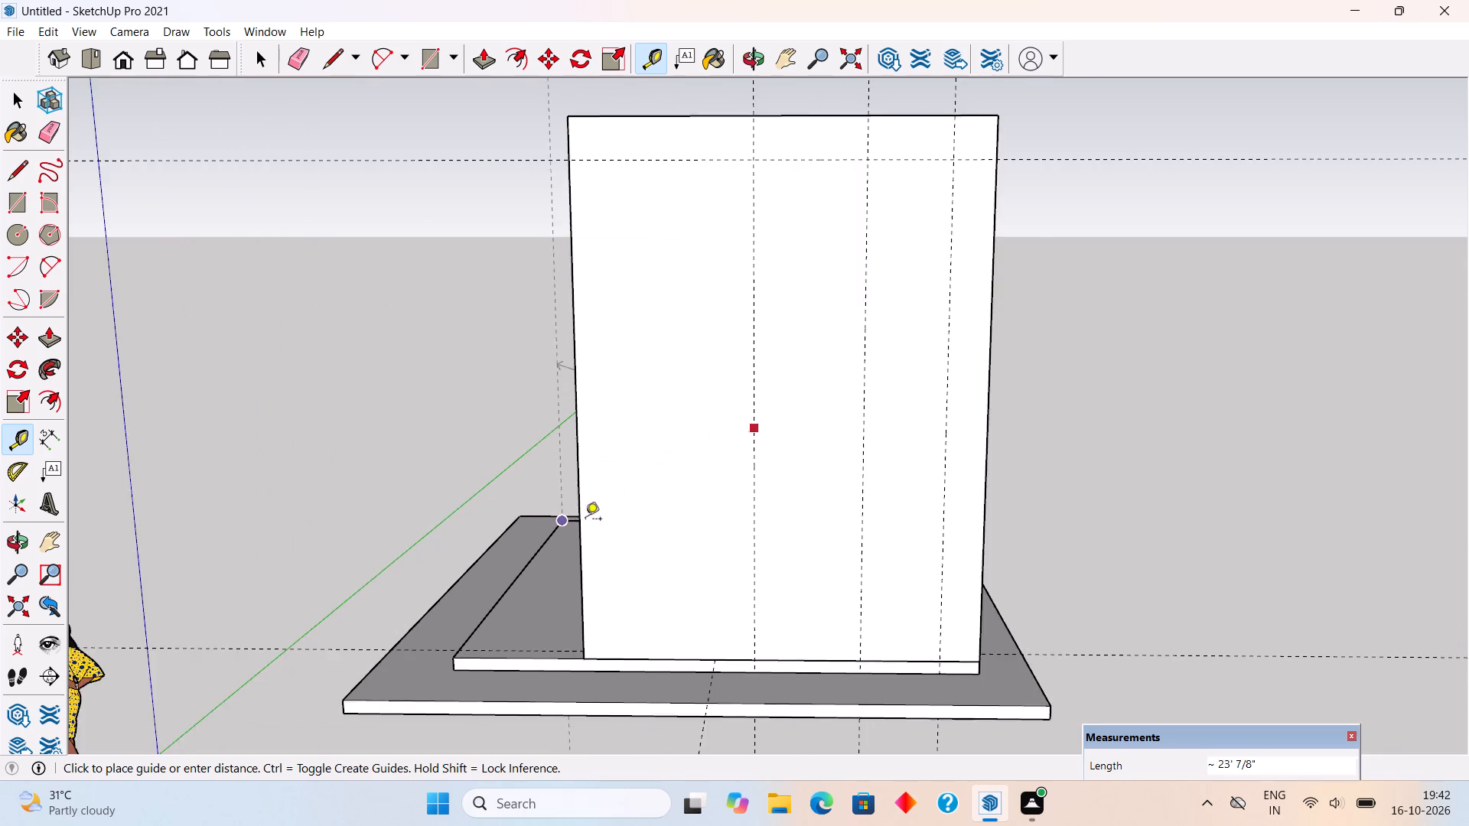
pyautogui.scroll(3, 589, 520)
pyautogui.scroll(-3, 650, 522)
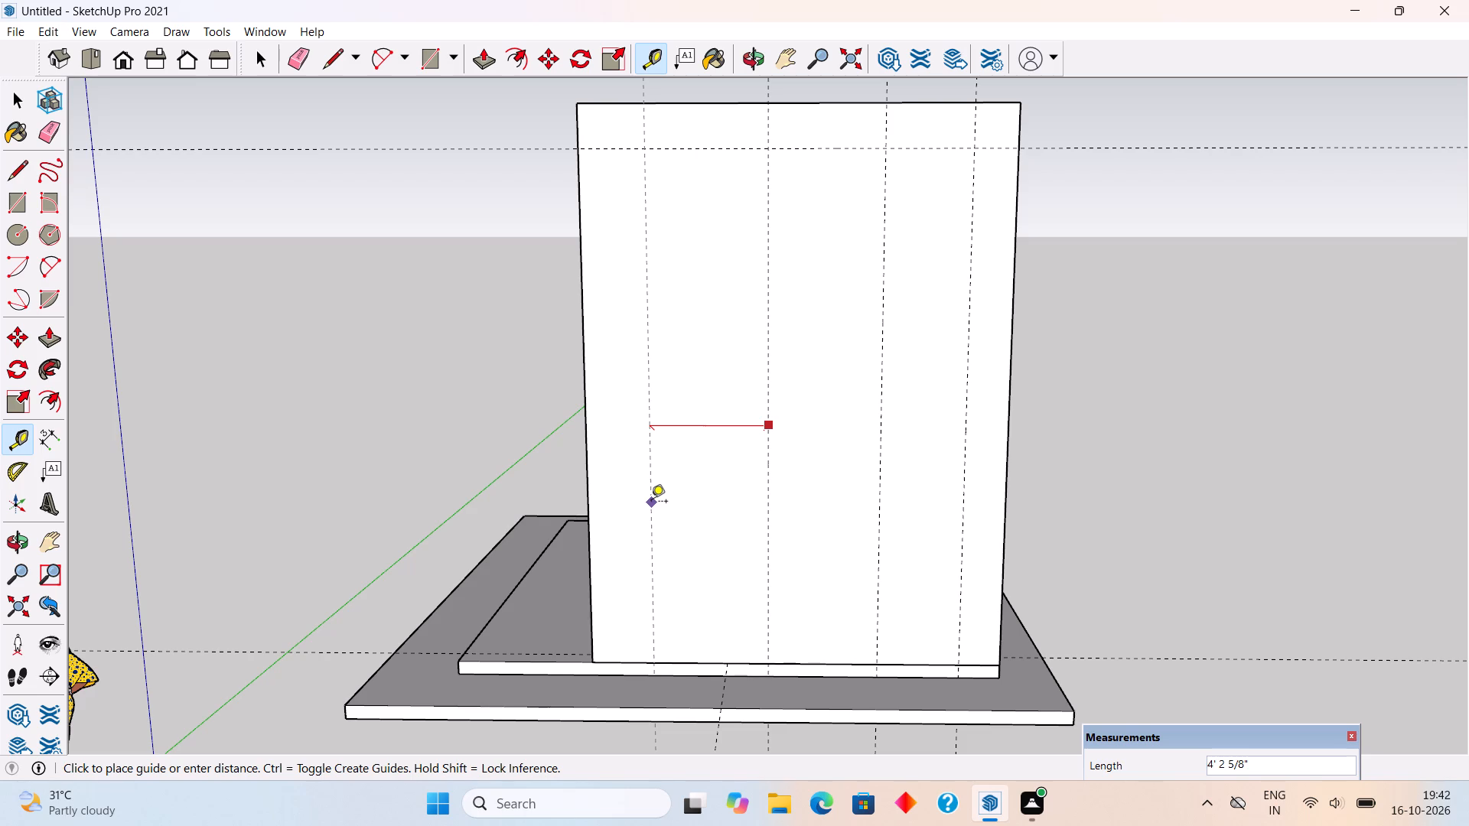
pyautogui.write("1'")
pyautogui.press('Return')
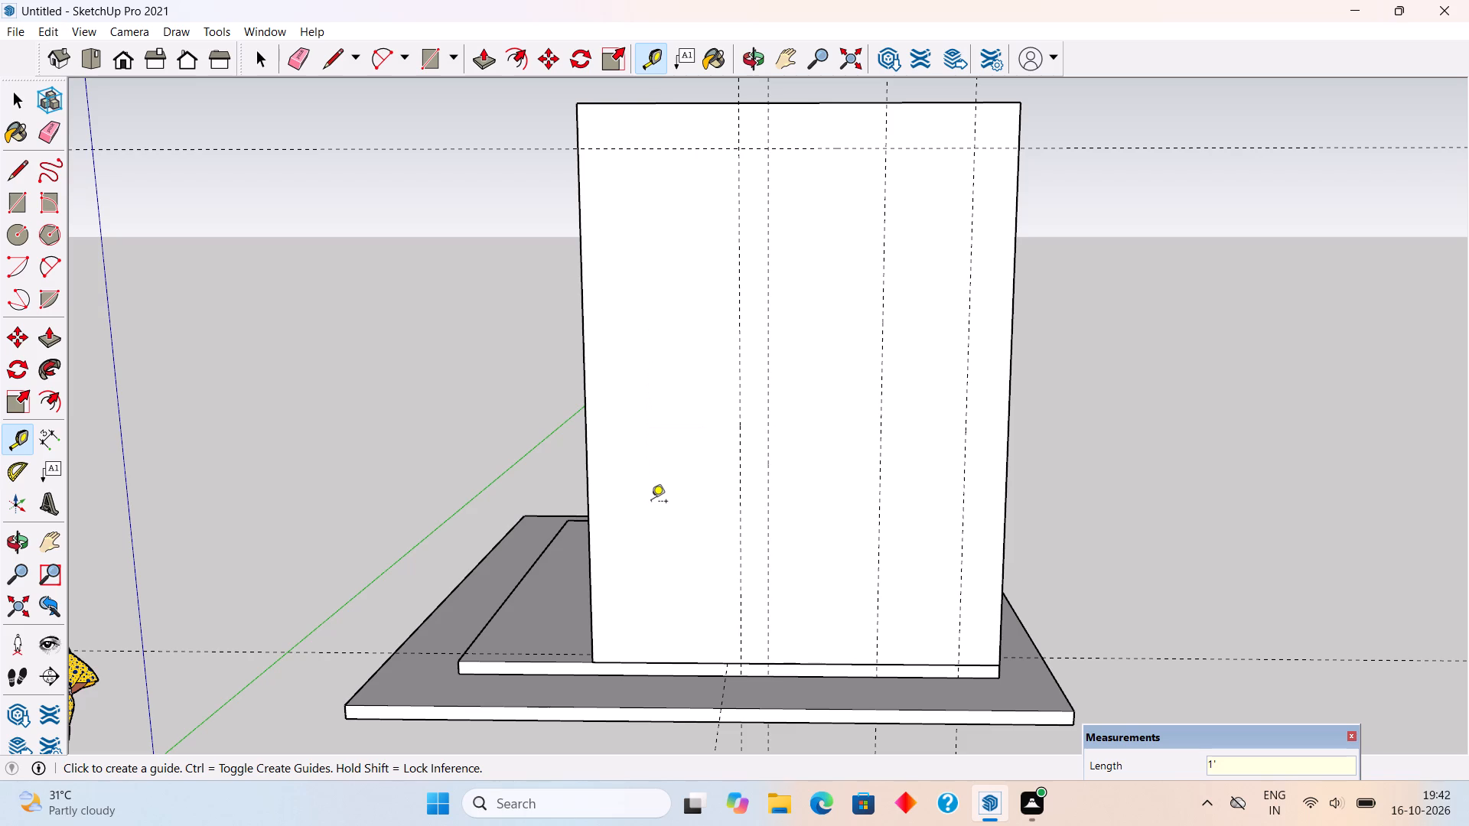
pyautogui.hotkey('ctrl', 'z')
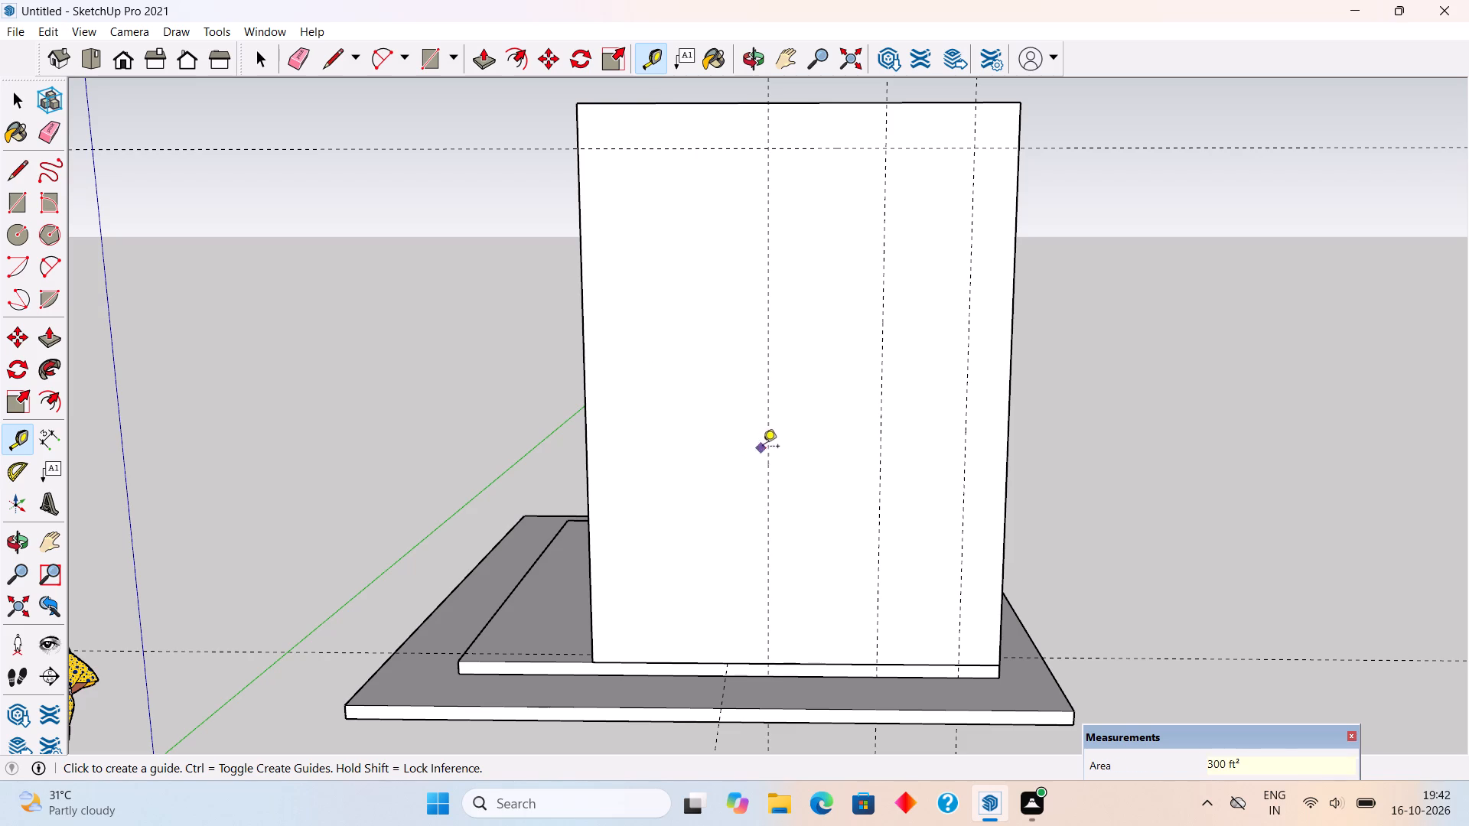
# Place a vertical guide 1.5' beyond the wall's vertical guide nearest the green axis, toward the wall's extended end.
pyautogui.click(770, 444)
pyautogui.write("1.5'")
pyautogui.press('Return')
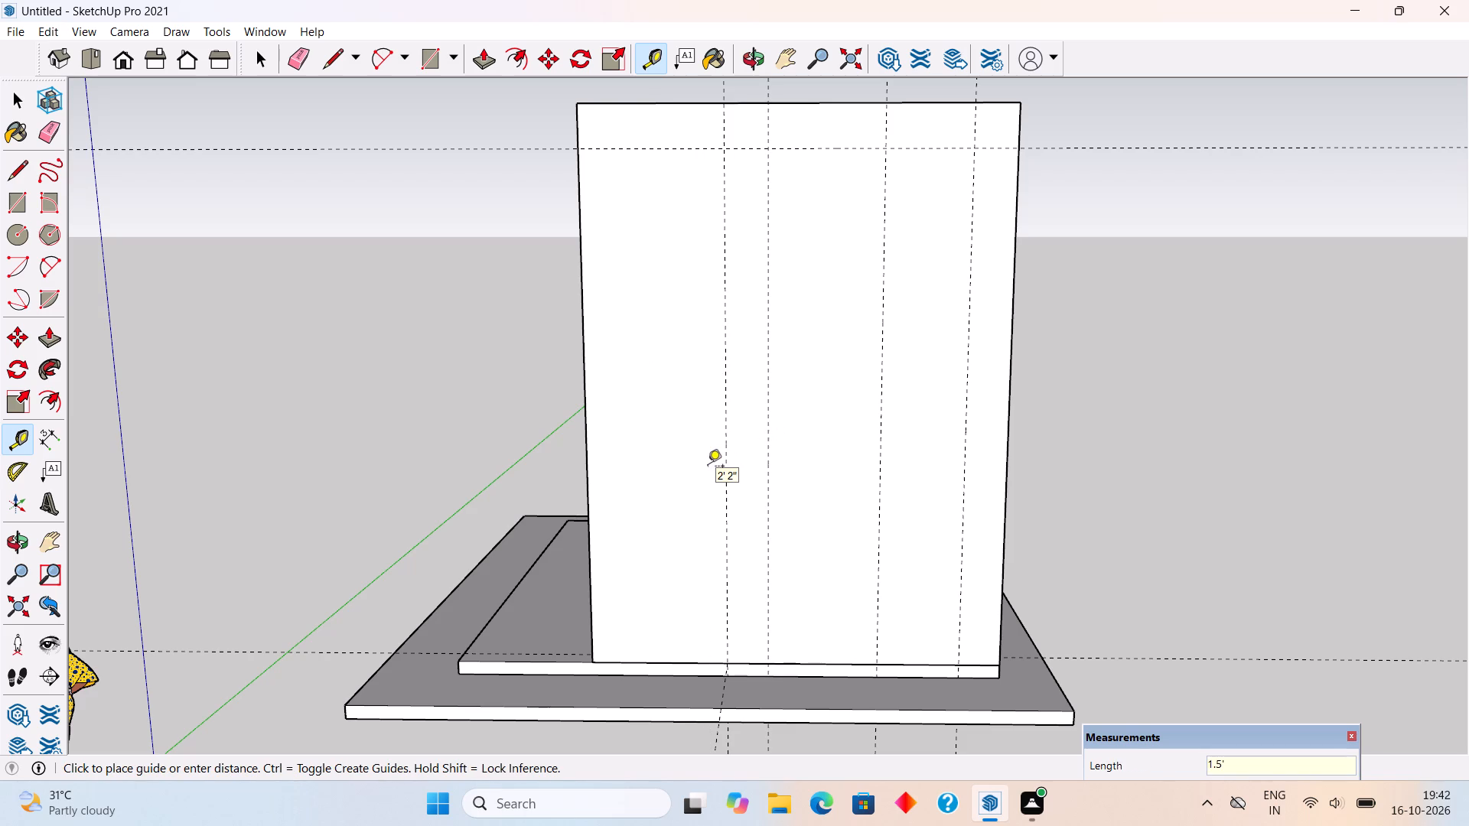
# Place a vertical guide 3' beyond the 1.5' offset guide, toward the wall's extended end.
pyautogui.click(726, 515)
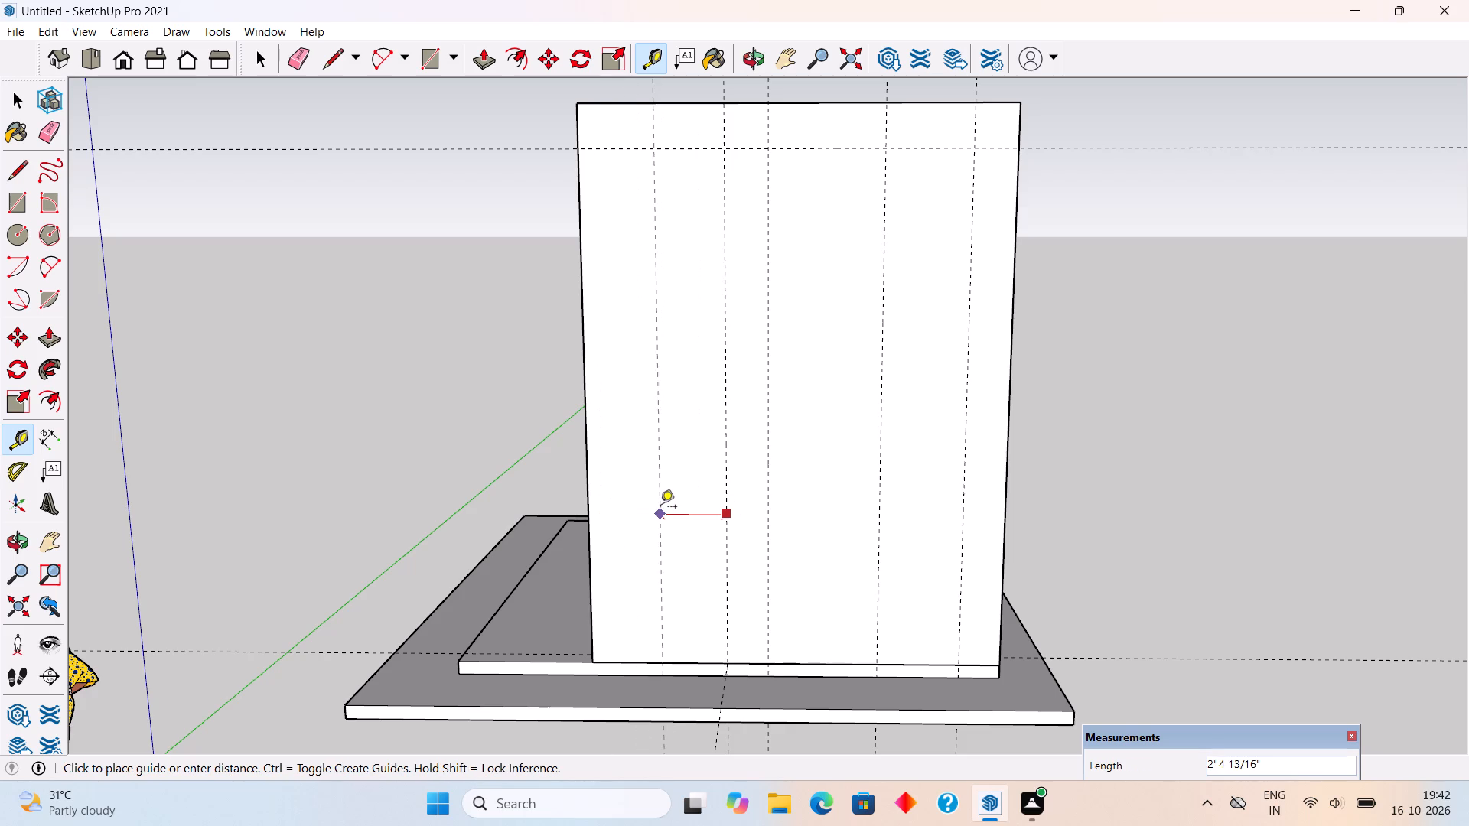
pyautogui.write("3'")
pyautogui.press('Return')
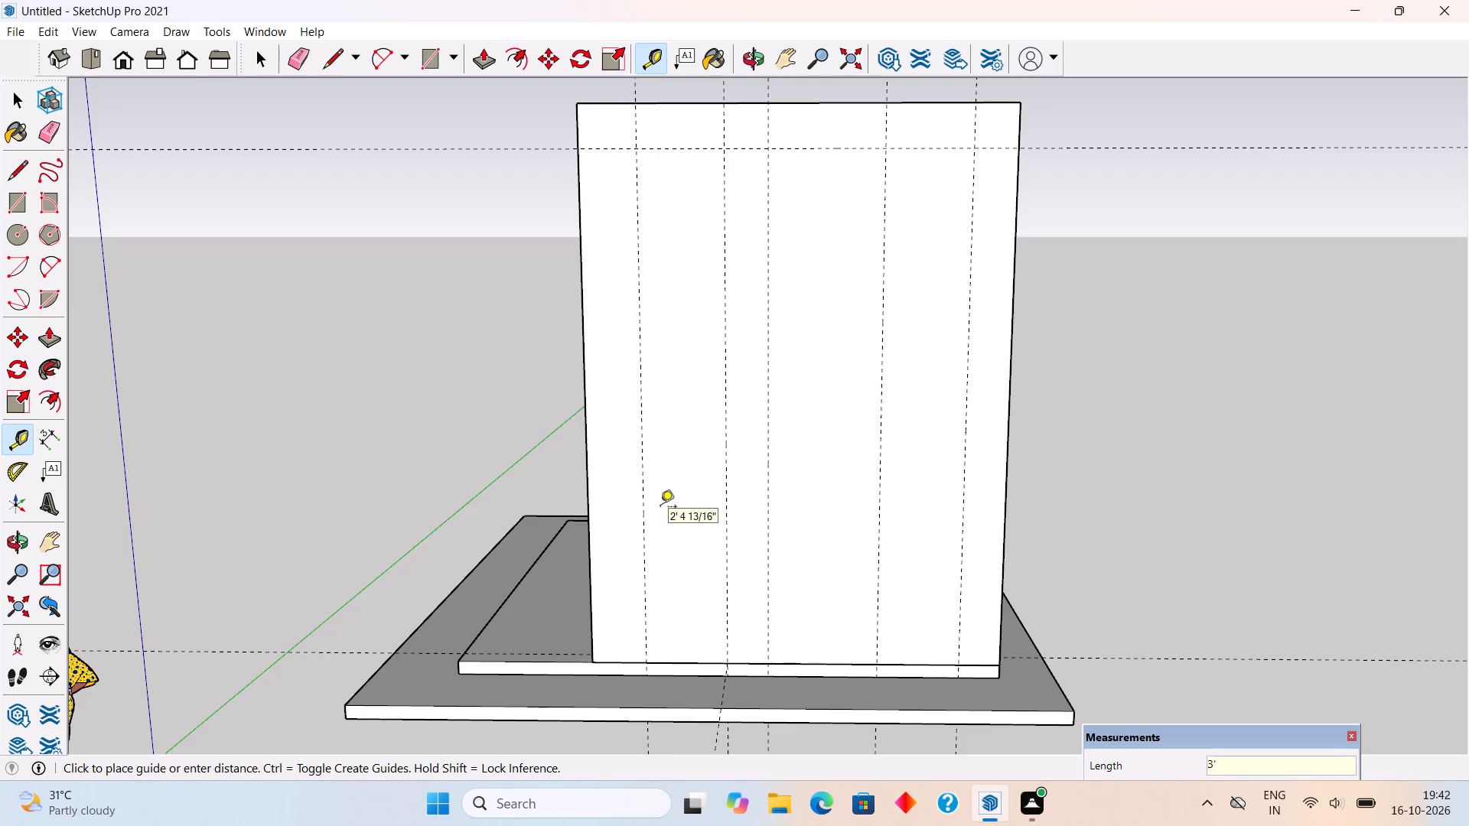
pyautogui.press('space')
# Inside the wall group, Push/Pull the end face nearest the green axis inward by 2' to the outermost vertical guide.
pyautogui.scroll(-3, 630, 493)
pyautogui.moveTo(596, 506); pyautogui.dragTo(1132, 554, button='middle')
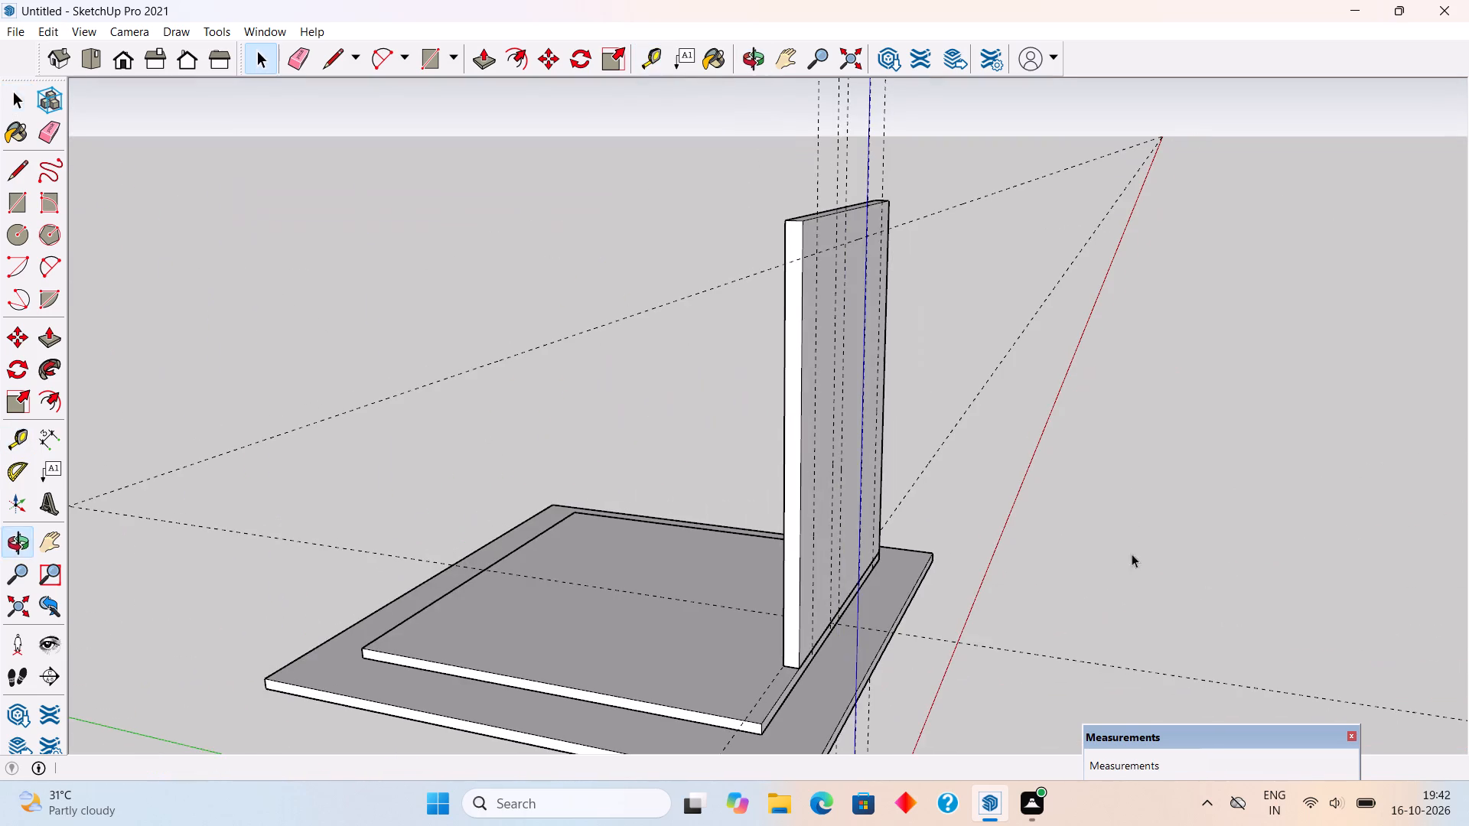
pyautogui.scroll(5, 879, 613)
pyautogui.tripleClick(712, 593)
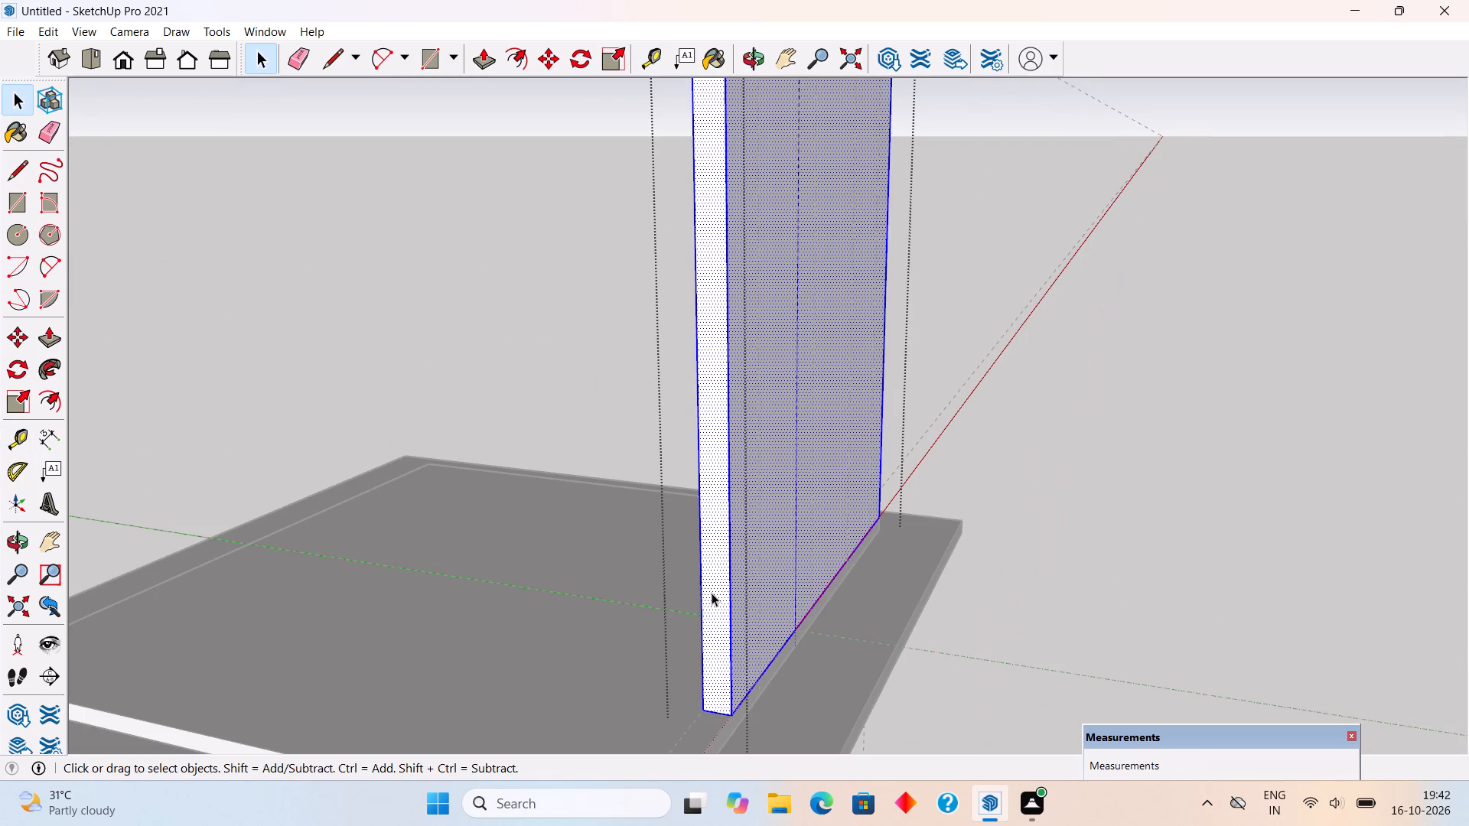
pyautogui.press('p')
pyautogui.click(712, 593)
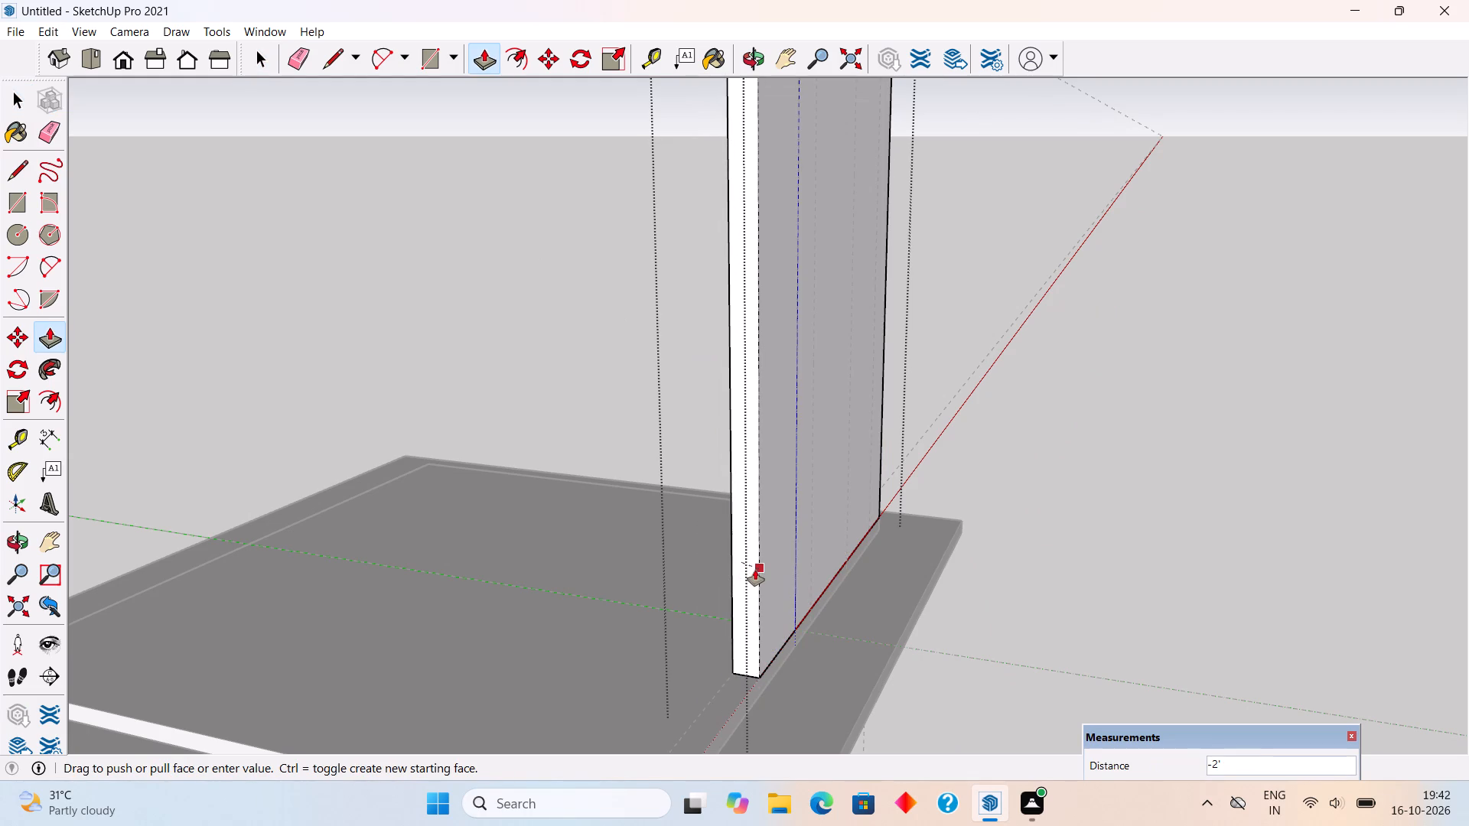
pyautogui.click(755, 570)
pyautogui.press('space')
pyautogui.click(997, 463)
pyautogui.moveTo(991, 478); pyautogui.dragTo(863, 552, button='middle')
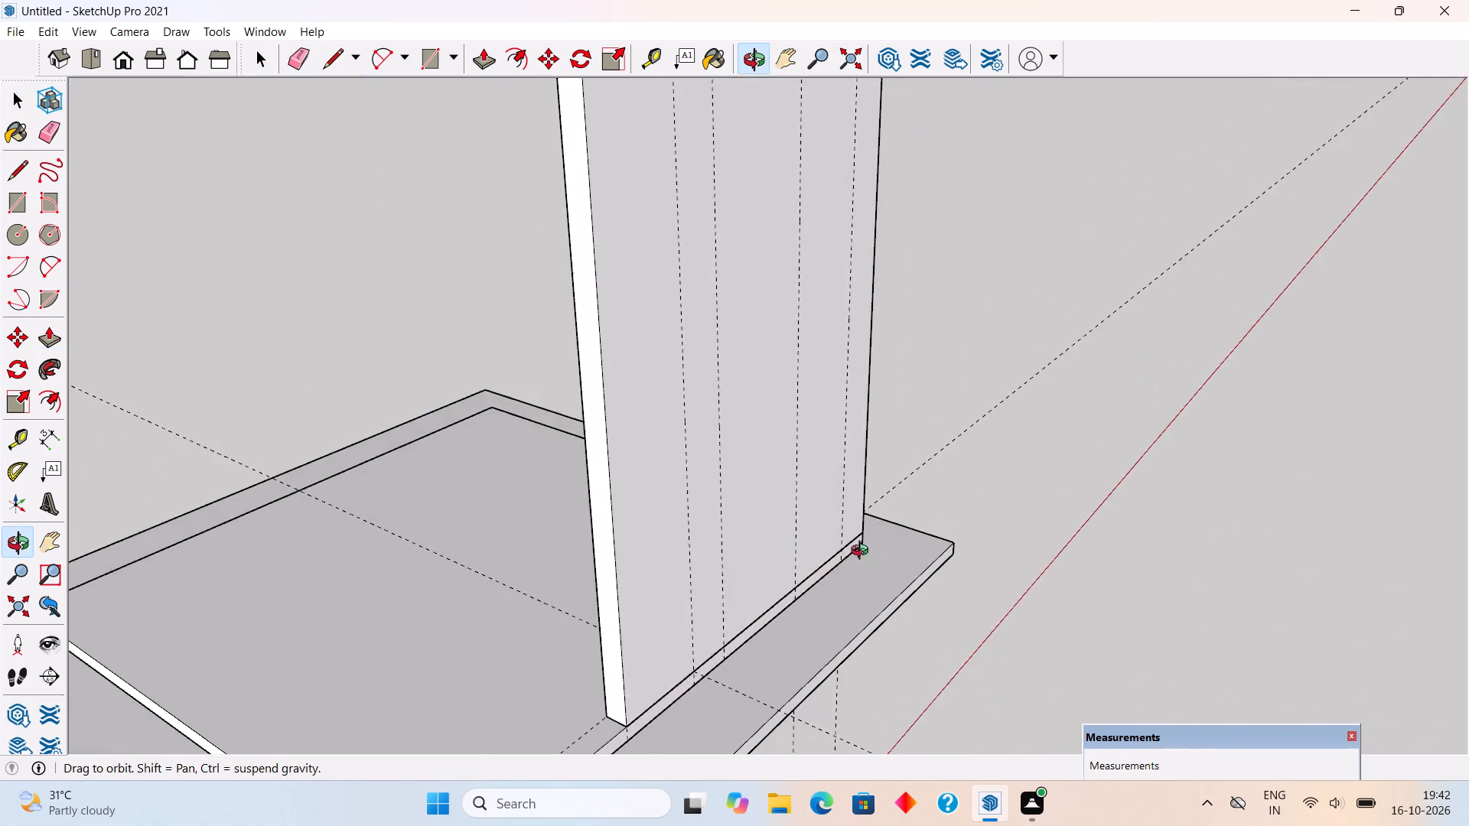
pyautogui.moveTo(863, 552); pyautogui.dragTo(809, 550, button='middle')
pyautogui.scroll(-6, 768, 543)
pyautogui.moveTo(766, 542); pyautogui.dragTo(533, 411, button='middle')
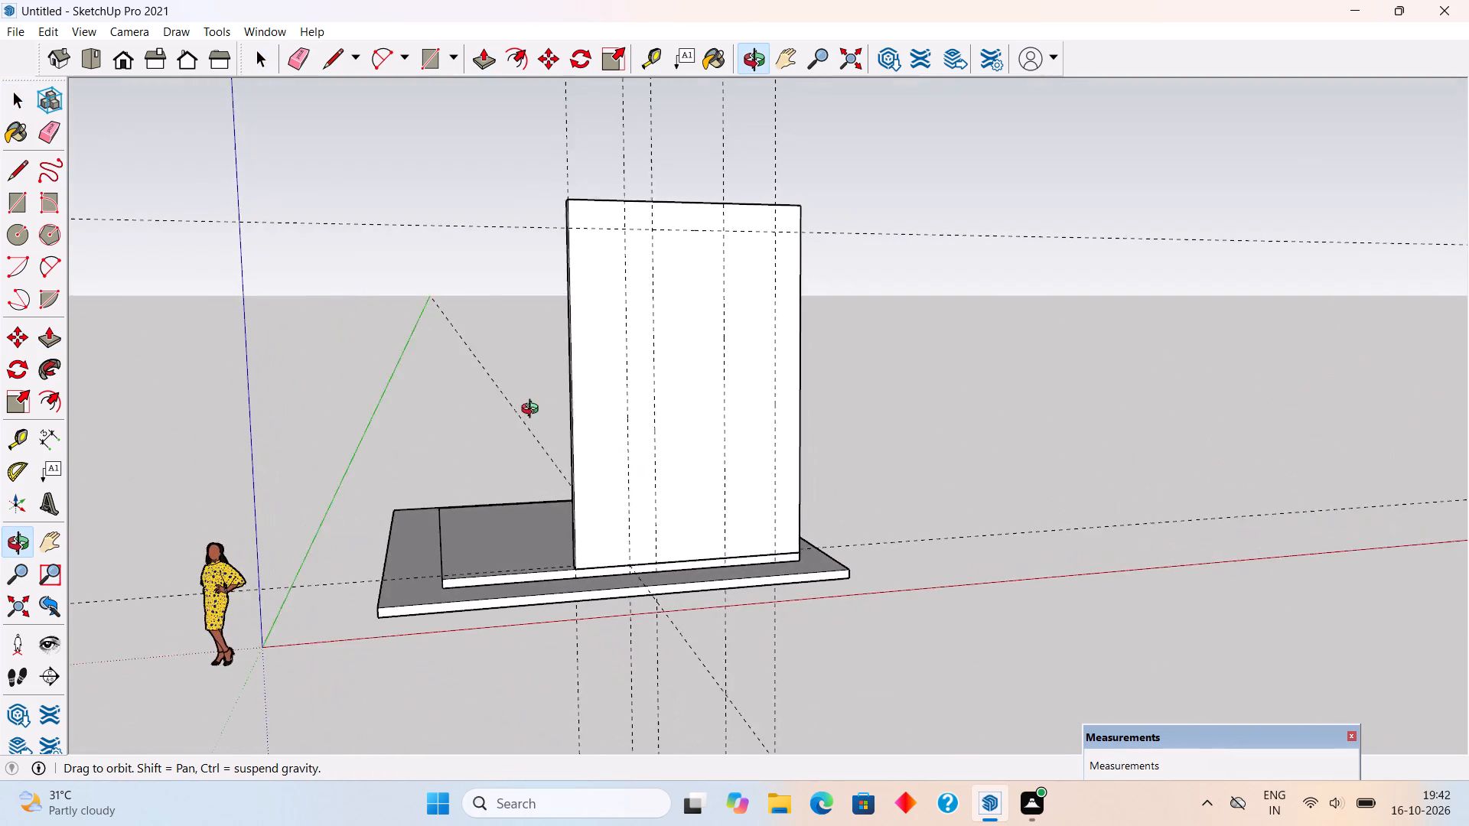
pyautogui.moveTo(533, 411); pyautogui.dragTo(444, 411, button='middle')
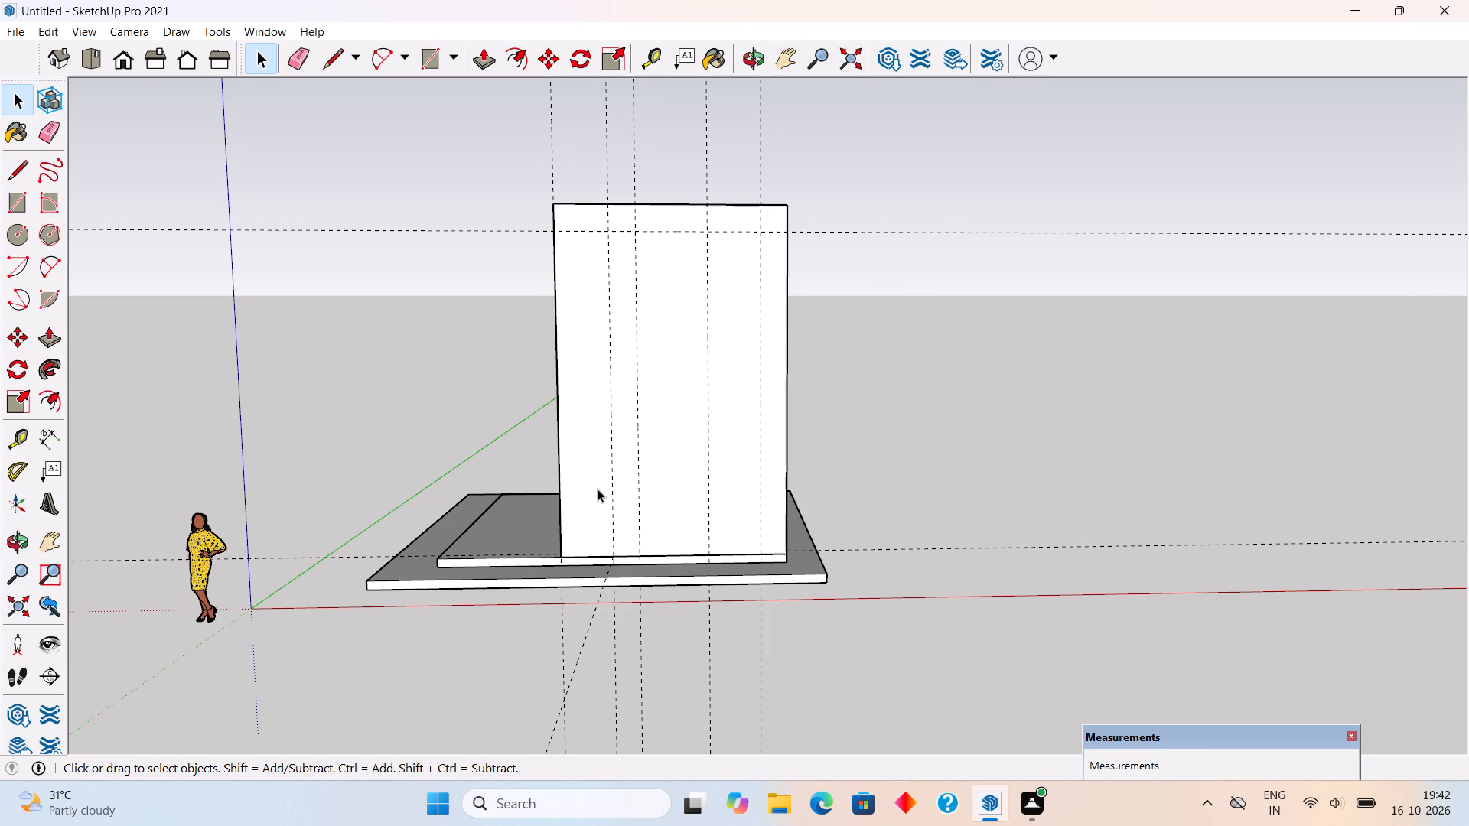
# Inside the wall group, Push/Pull the wall's top face up by 10', and exit the group.
pyautogui.moveTo(585, 337); pyautogui.dragTo(666, 546, button='middle')
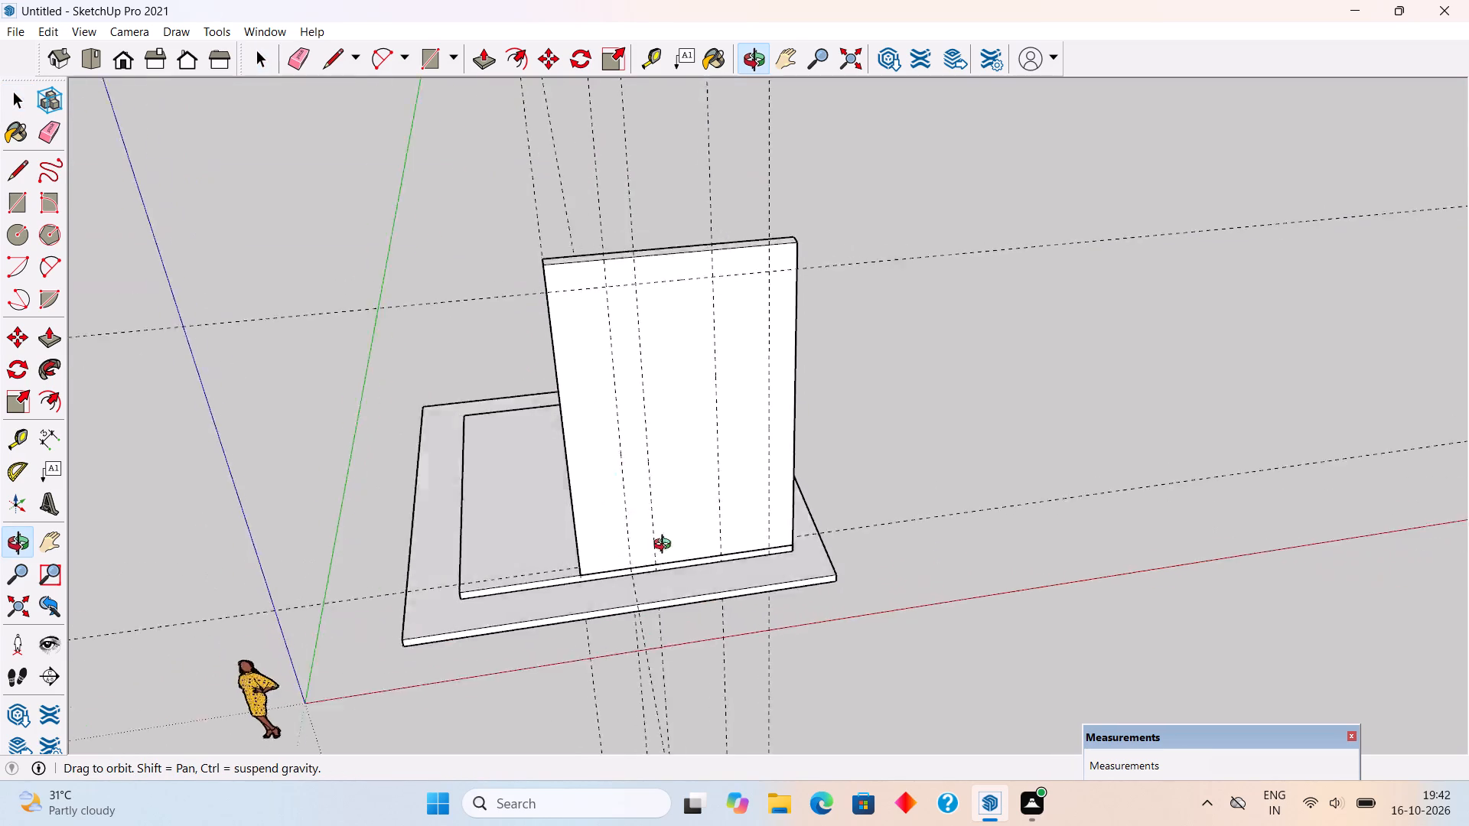
pyautogui.moveTo(666, 546); pyautogui.dragTo(762, 697, button='middle')
pyautogui.scroll(4, 708, 388)
pyautogui.tripleClick(695, 325)
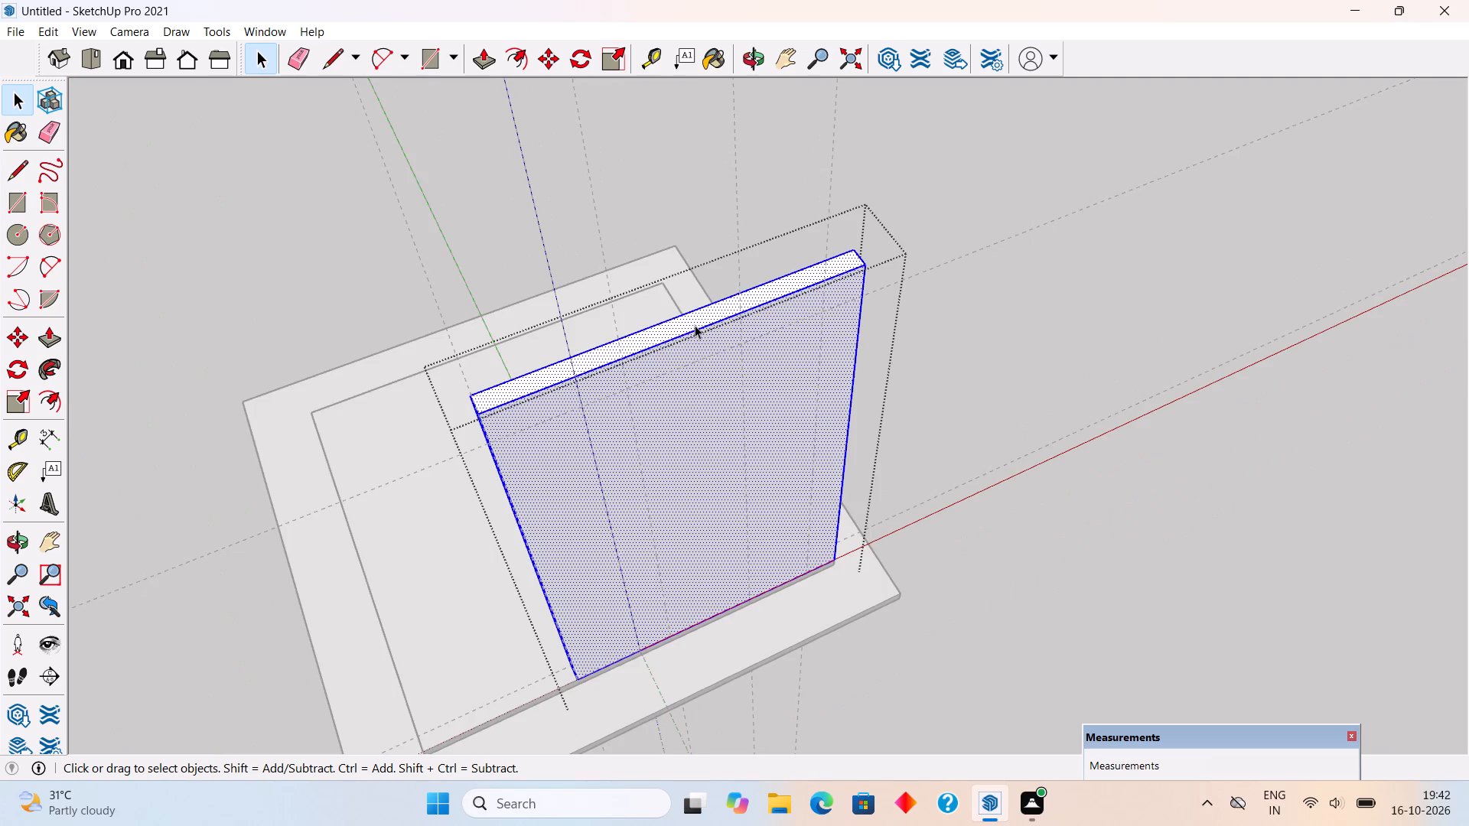
pyautogui.press('p')
pyautogui.click(695, 320)
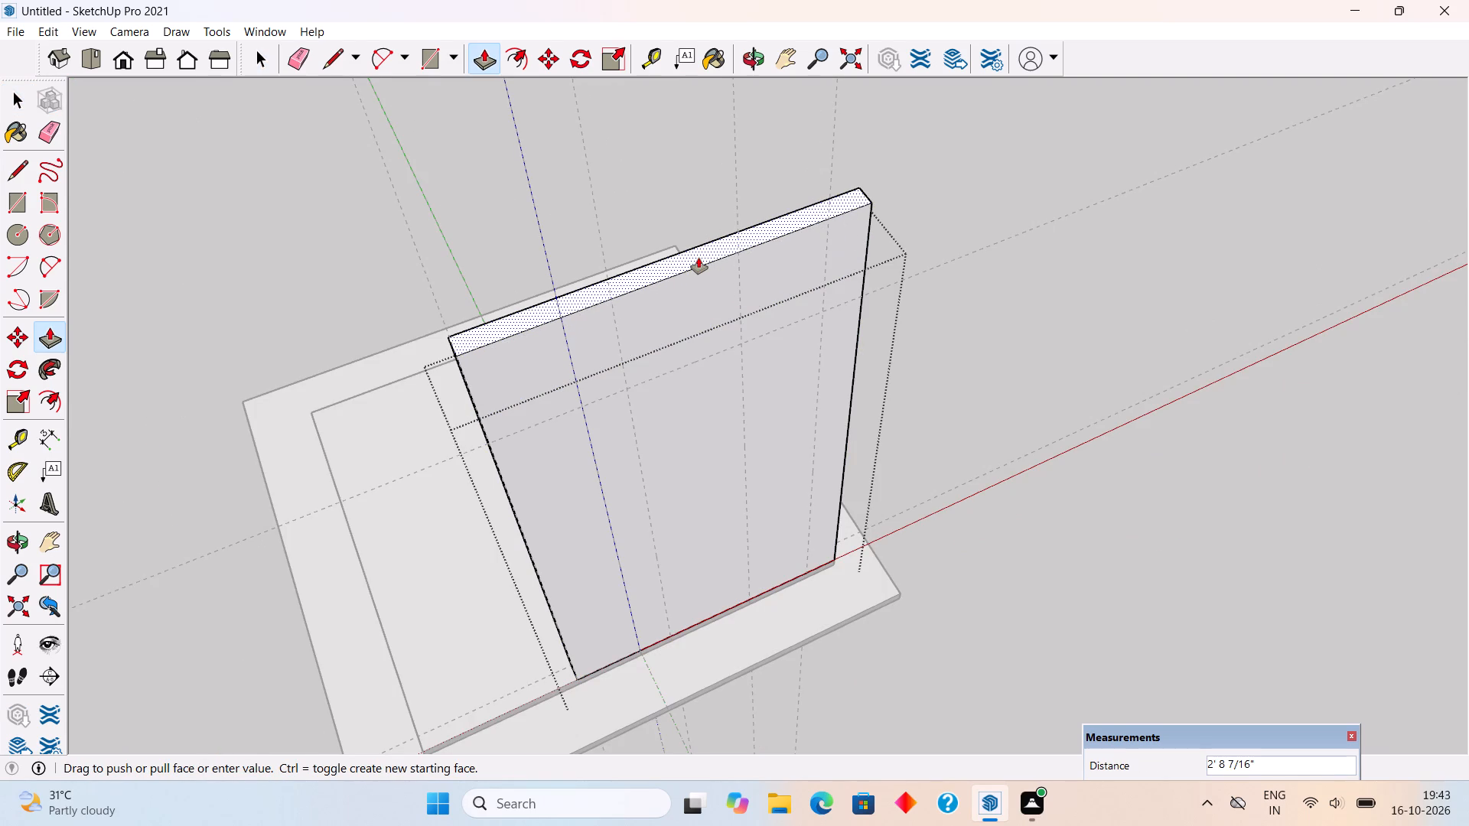
pyautogui.write("10'")
pyautogui.press('Return')
pyautogui.press('space')
pyautogui.scroll(-1, 699, 258)
pyautogui.scroll(-5, 631, 707)
pyautogui.scroll(-4, 646, 618)
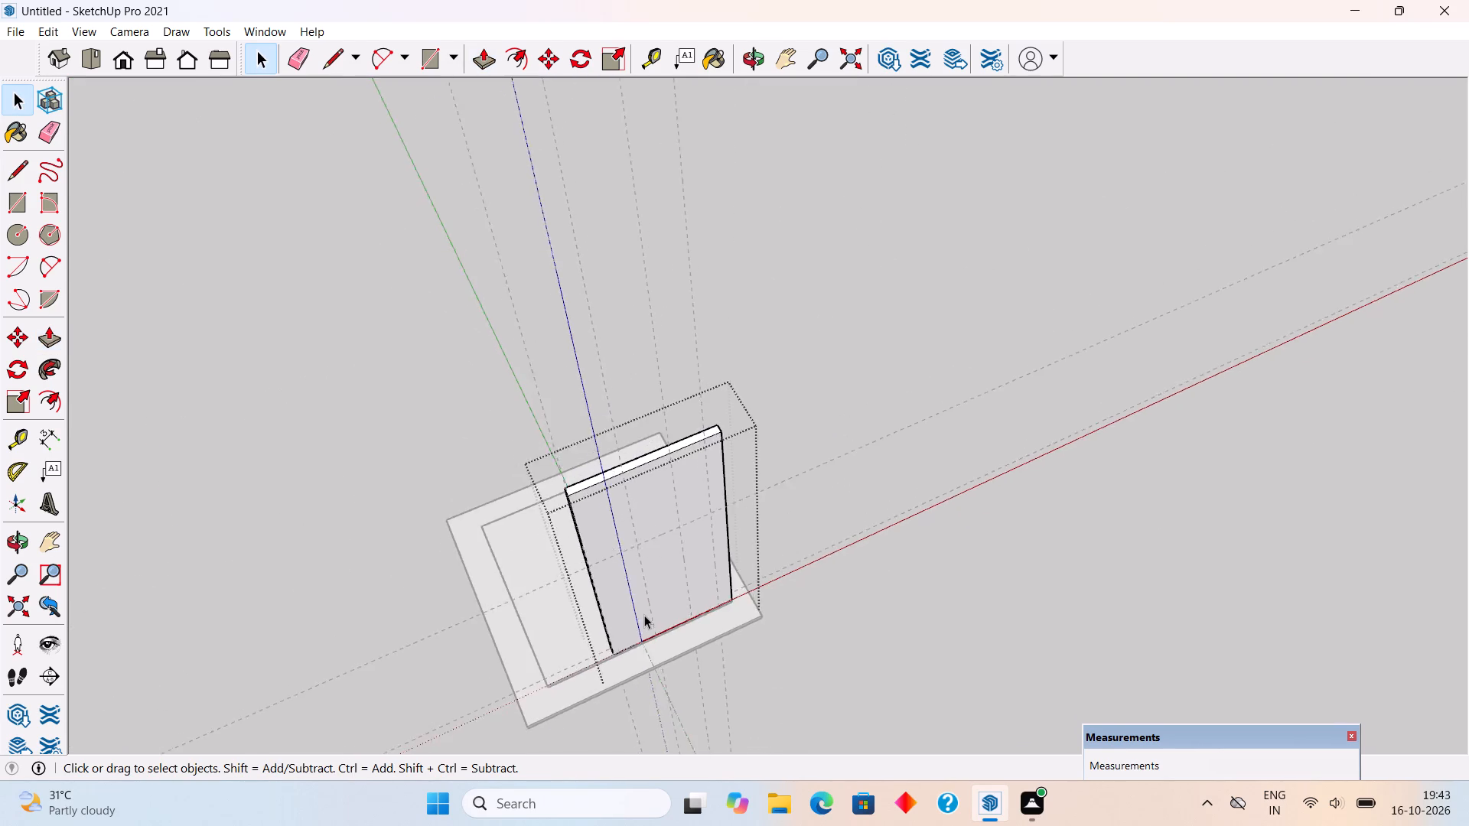
pyautogui.moveTo(643, 614); pyautogui.dragTo(873, 370, button='middle')
pyautogui.moveTo(756, 581); pyautogui.dragTo(930, 561, button='middle')
pyautogui.click(964, 560)
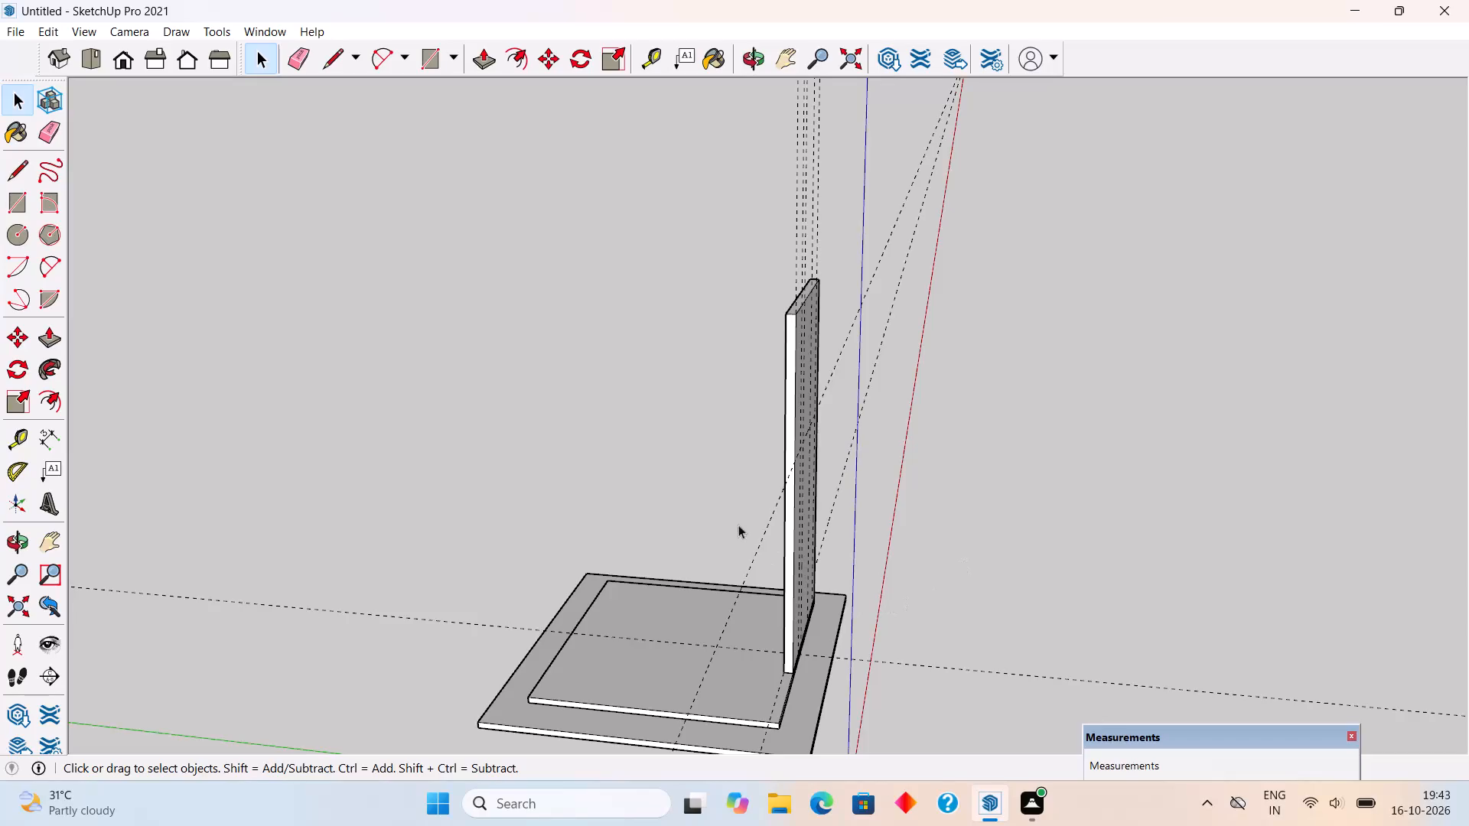
# Place a guide 9" inside the upper slab's side edge farthest from the green axis, parallel to that edge.
pyautogui.moveTo(748, 597); pyautogui.dragTo(913, 690, button='middle')
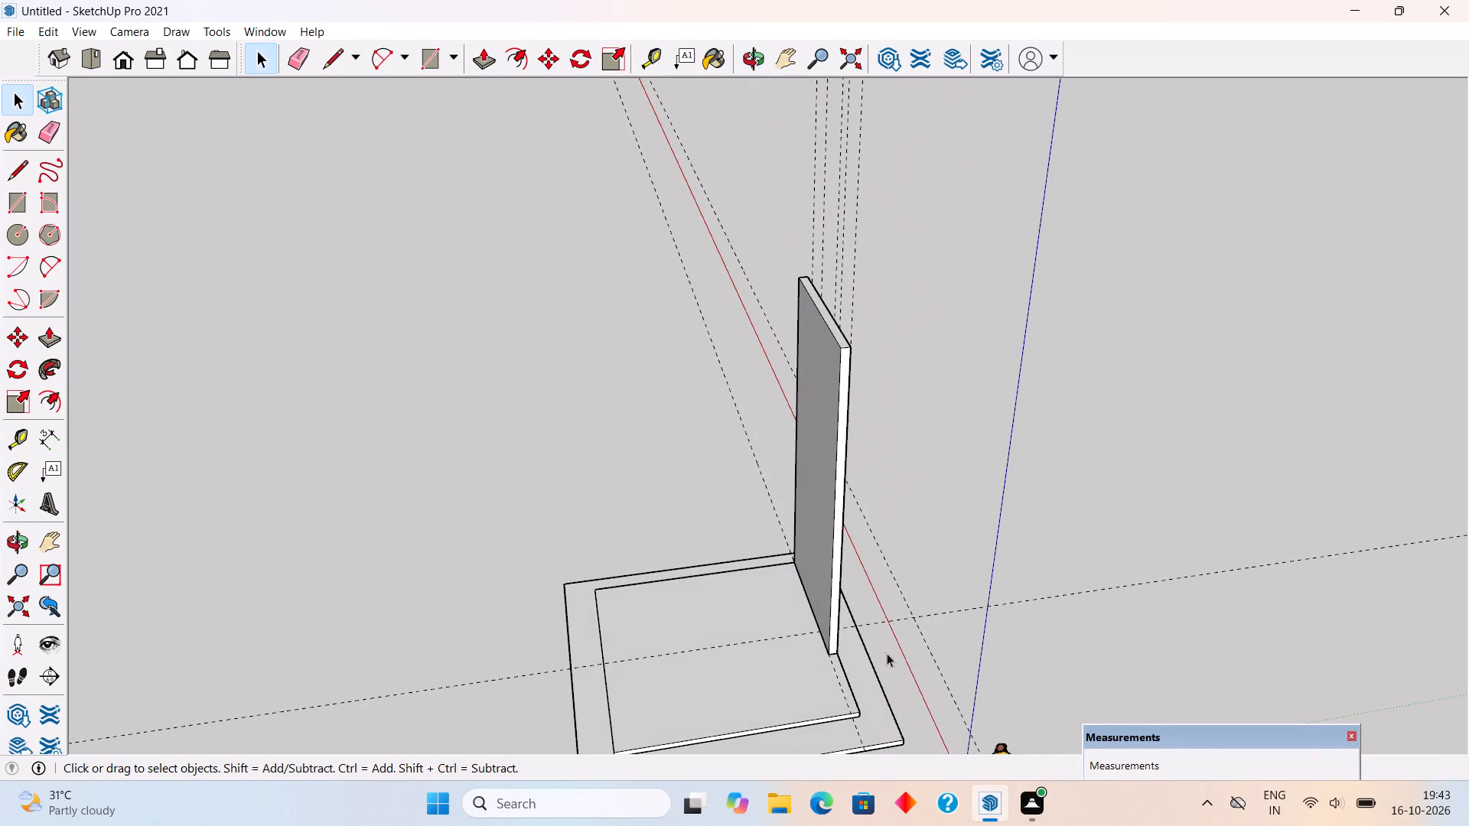
pyautogui.scroll(6, 758, 623)
pyautogui.scroll(1, 842, 586)
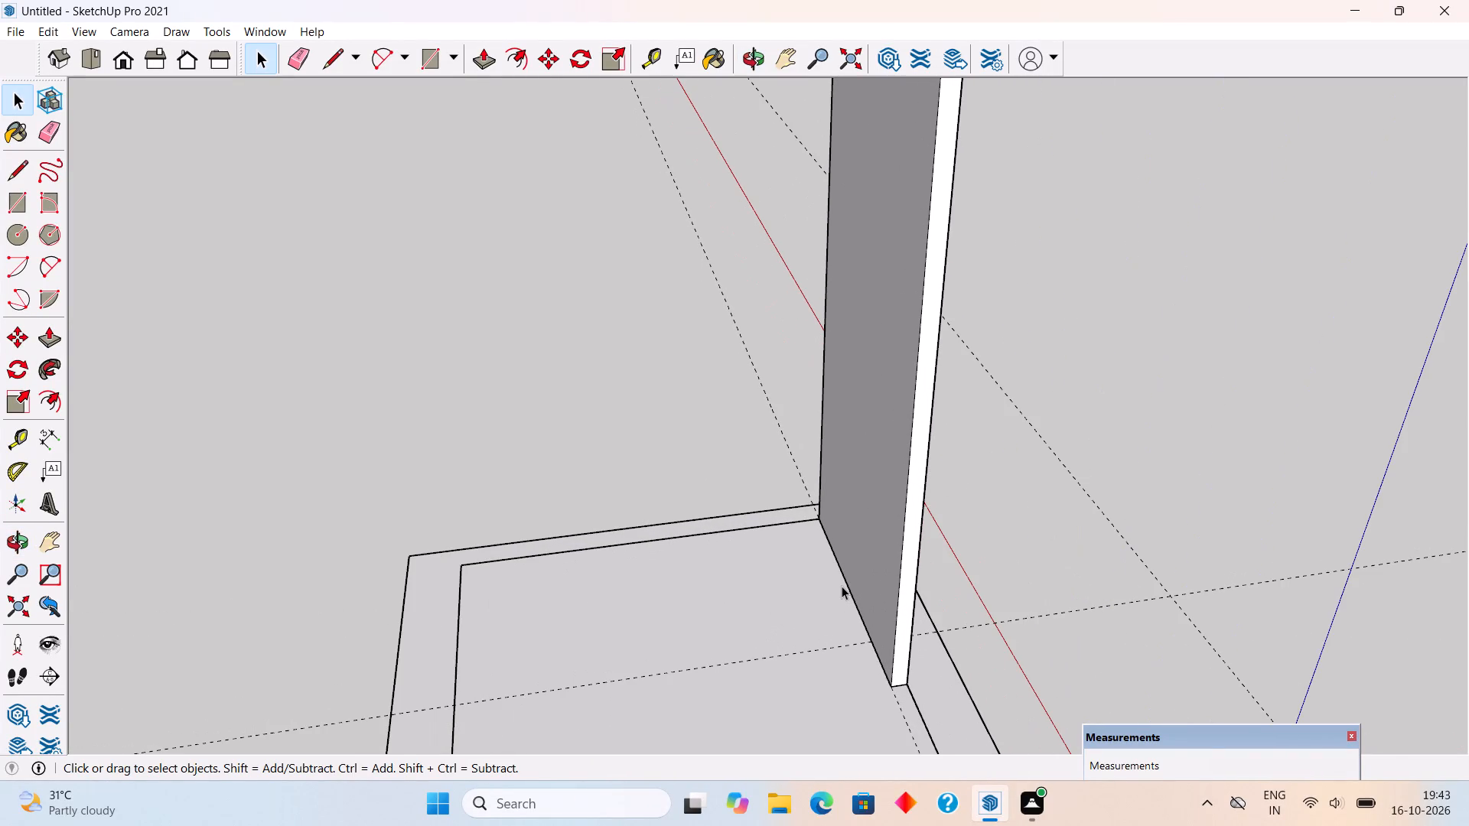
pyautogui.moveTo(519, 486); pyautogui.dragTo(851, 568, button='middle')
pyautogui.scroll(-4, 851, 568)
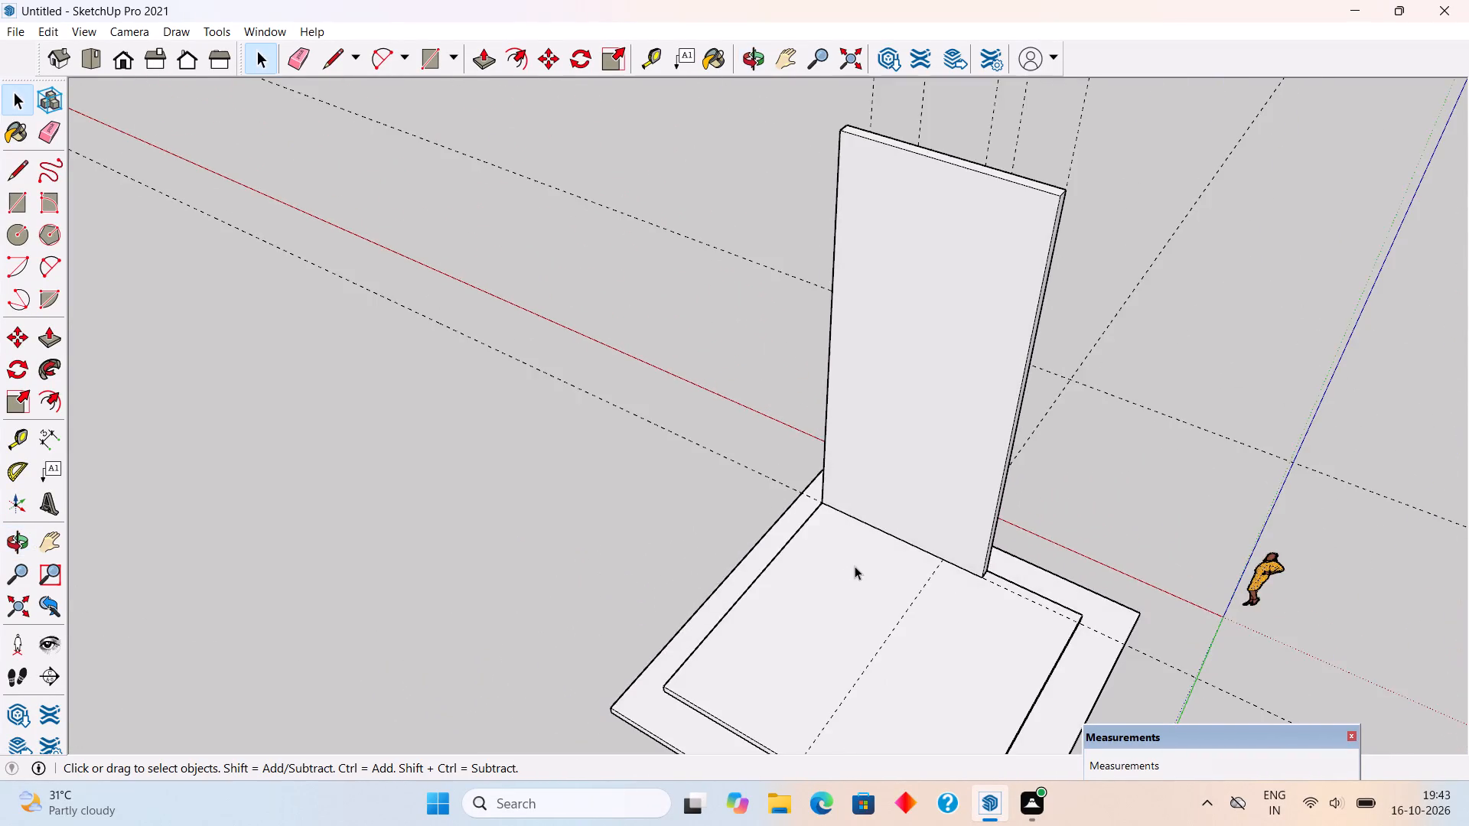
pyautogui.scroll(-3, 855, 566)
pyautogui.moveTo(804, 675); pyautogui.dragTo(1041, 664, button='middle')
pyautogui.scroll(5, 1026, 678)
pyautogui.scroll(2, 860, 570)
pyautogui.scroll(-2, 862, 503)
pyautogui.moveTo(839, 634); pyautogui.dragTo(839, 705, button='middle')
pyautogui.scroll(3, 839, 705)
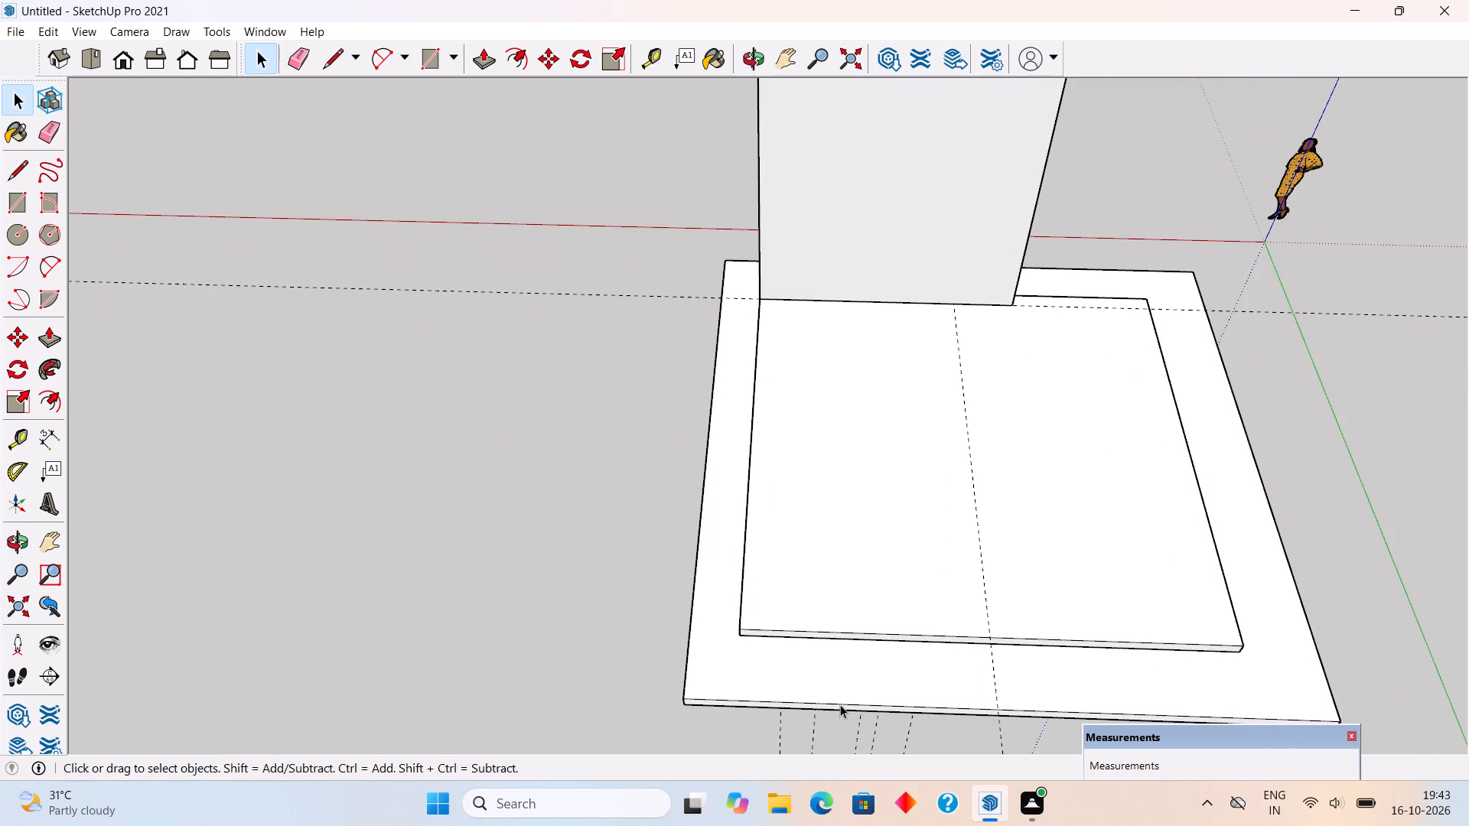
pyautogui.scroll(2, 841, 704)
pyautogui.press('t')
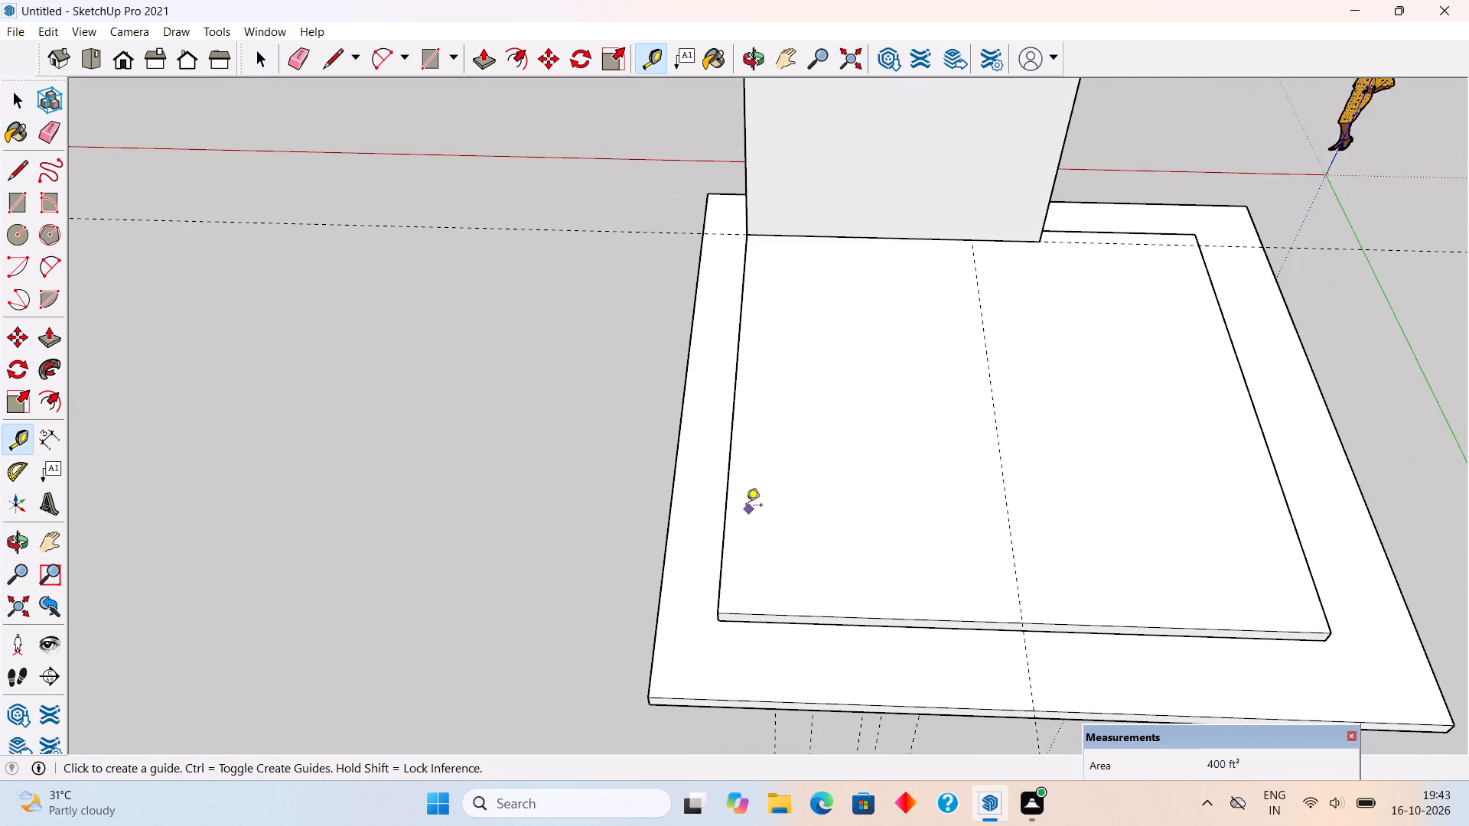
pyautogui.click(731, 484)
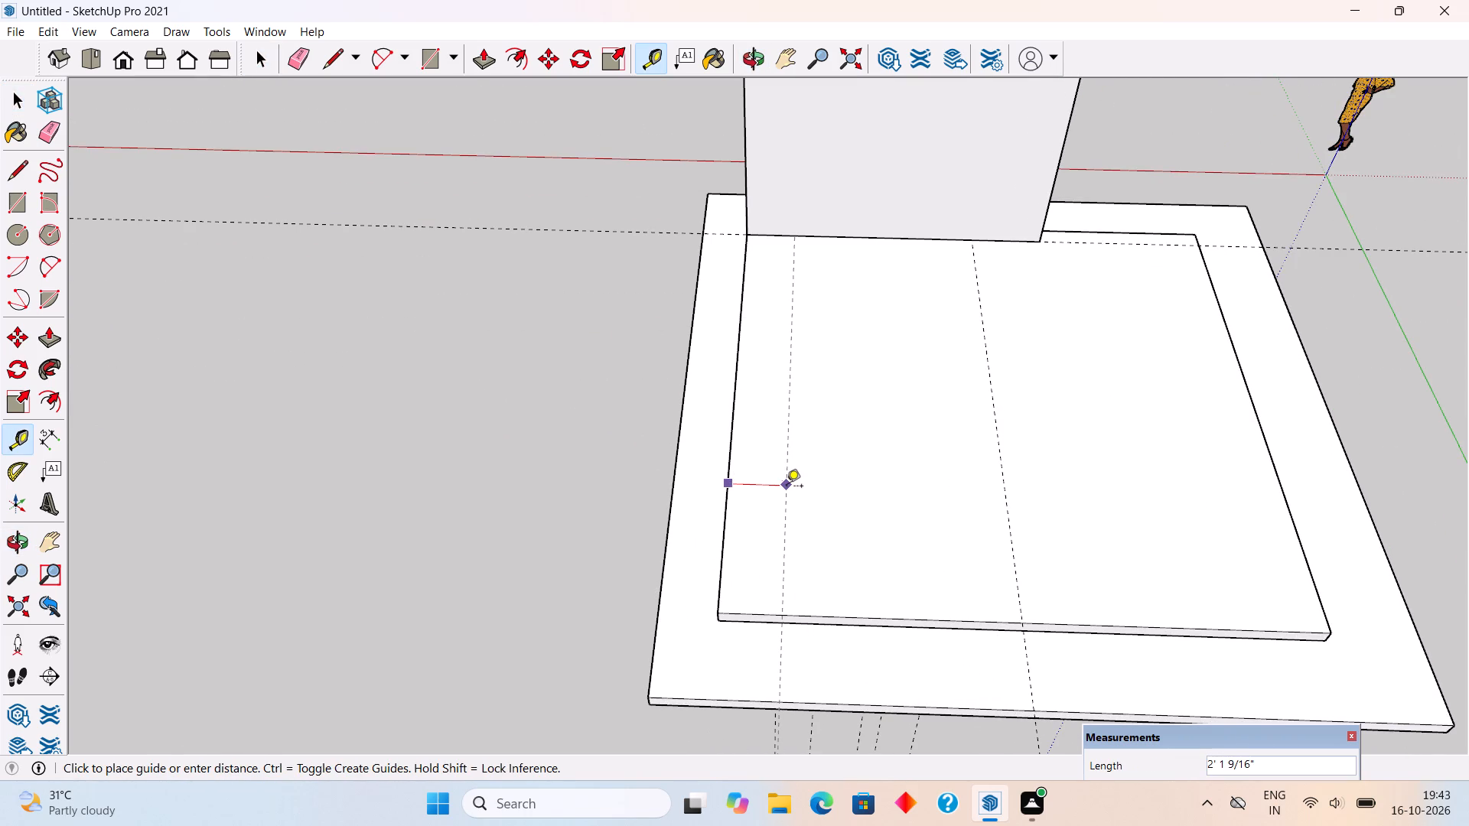
pyautogui.write('9"')
pyautogui.press('Return')
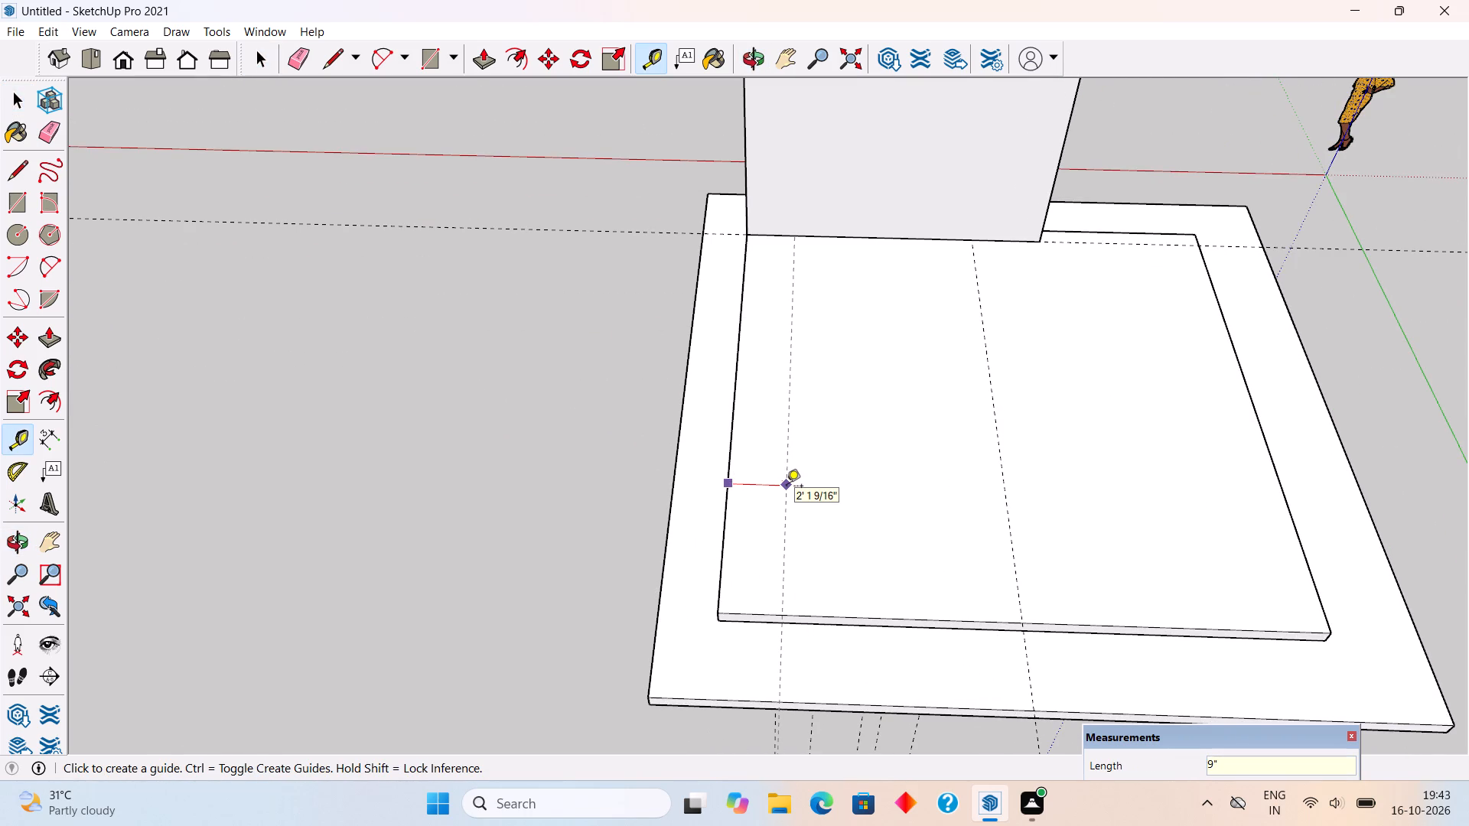
# Draw a 9" by 19'3" rectangle between the slab's far side edge and the 9" guide, and Push/Pull it up 10'.
pyautogui.press('r')
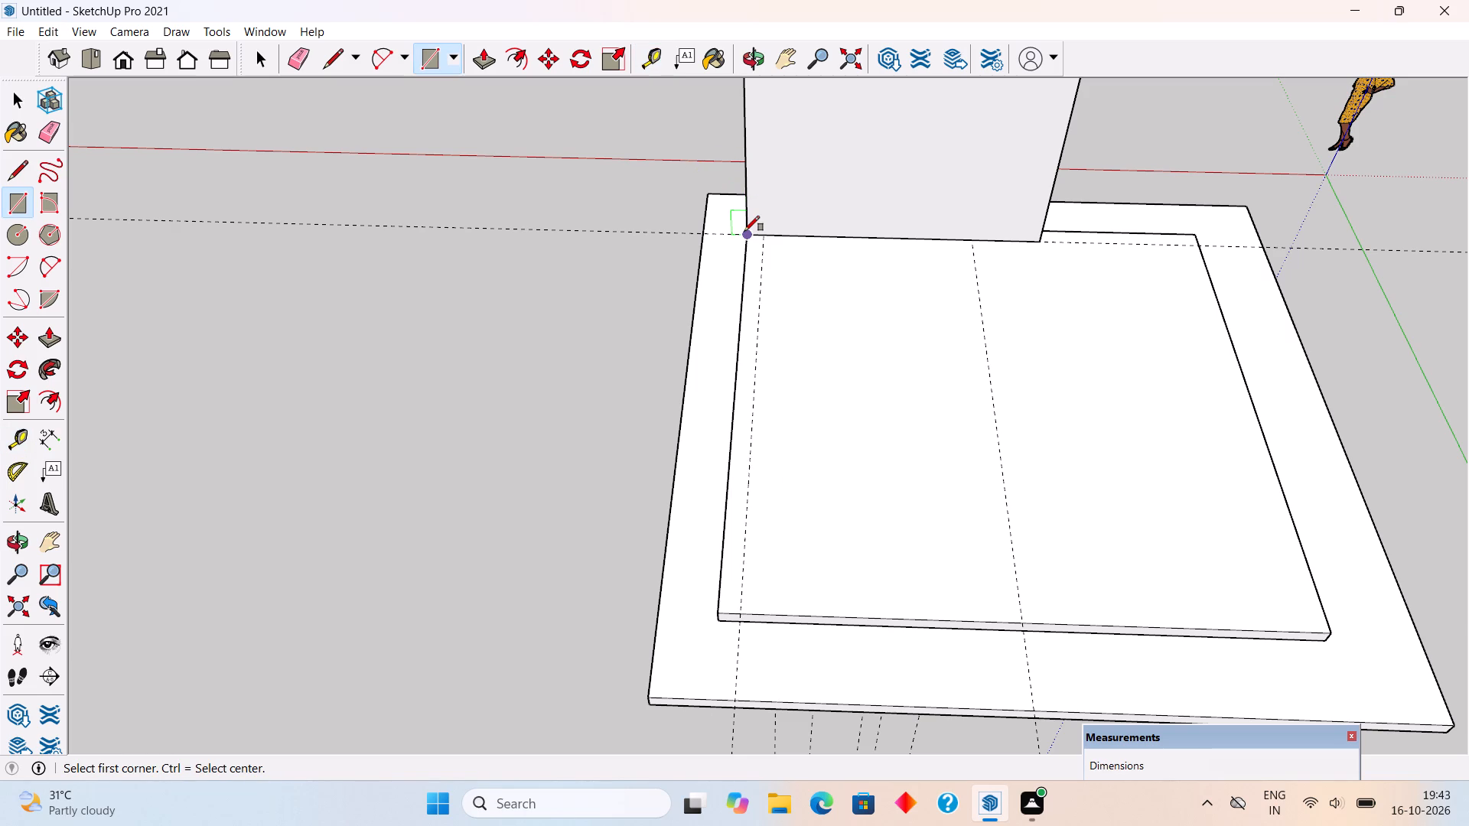
pyautogui.click(744, 231)
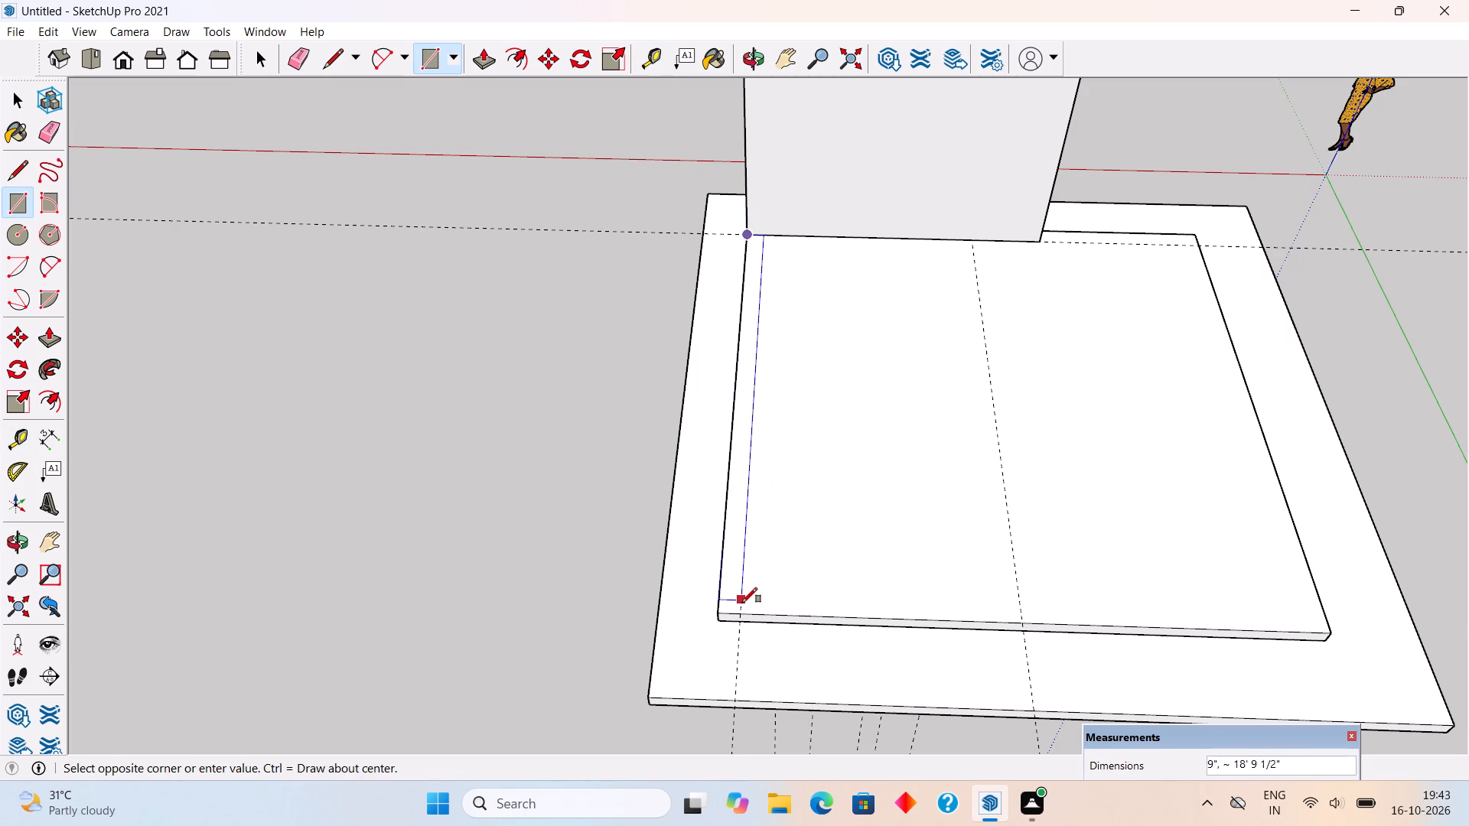
pyautogui.click(739, 616)
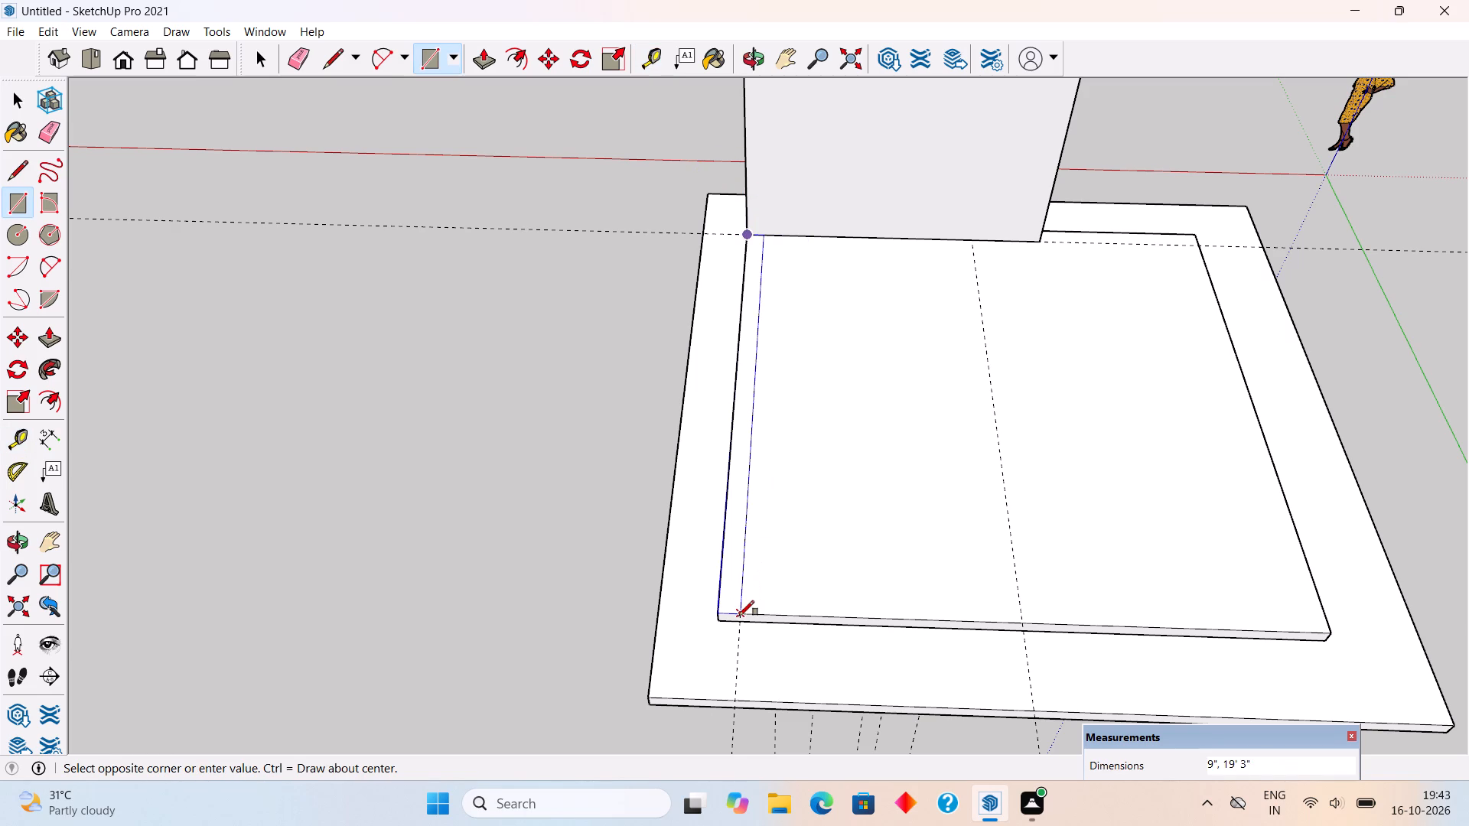
pyautogui.press('p')
pyautogui.click(729, 591)
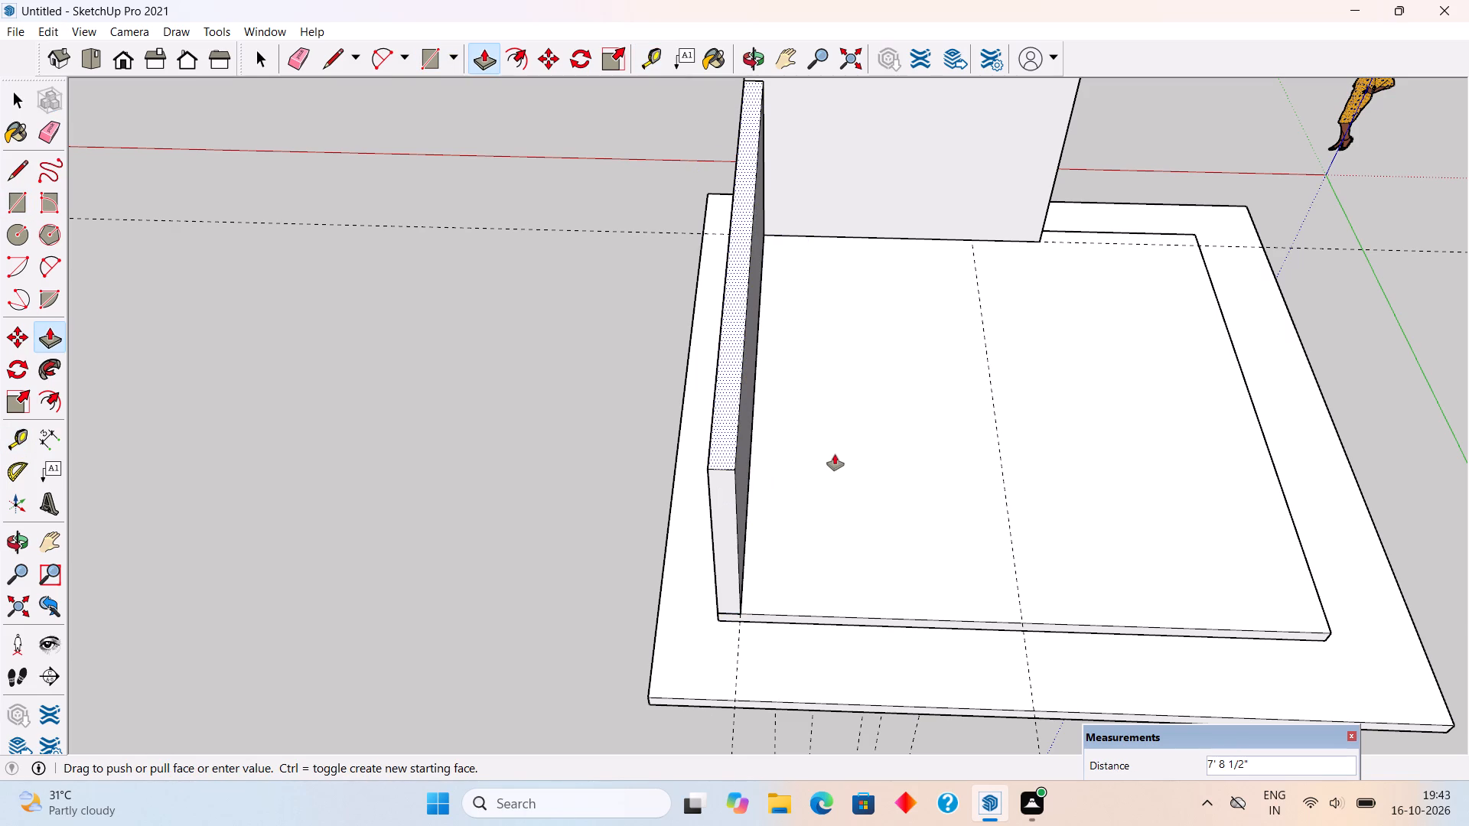
pyautogui.write("10'")
pyautogui.press('Return')
pyautogui.press('space')
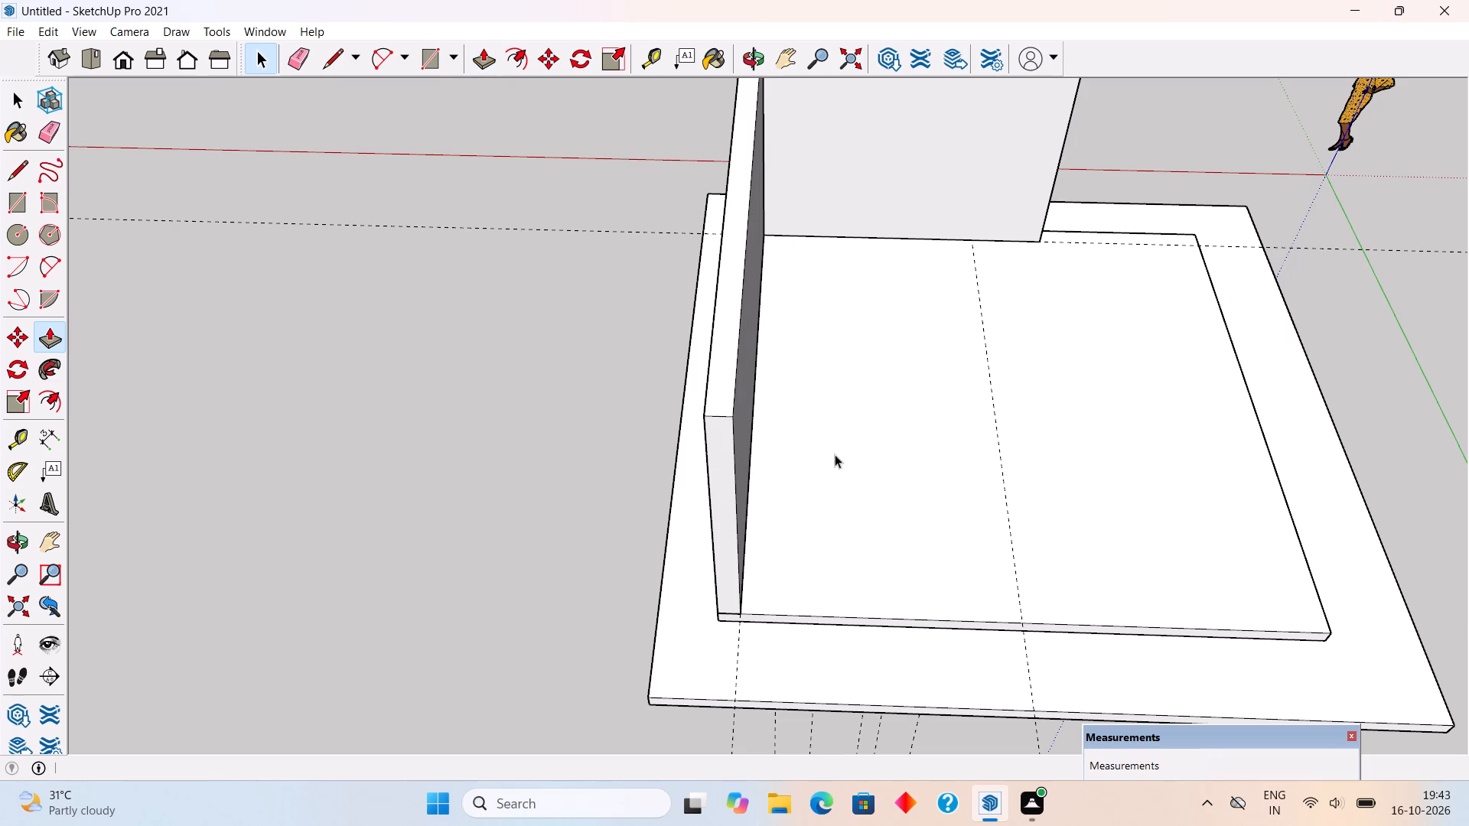
# Make the new side wall a group.
pyautogui.tripleClick(724, 494)
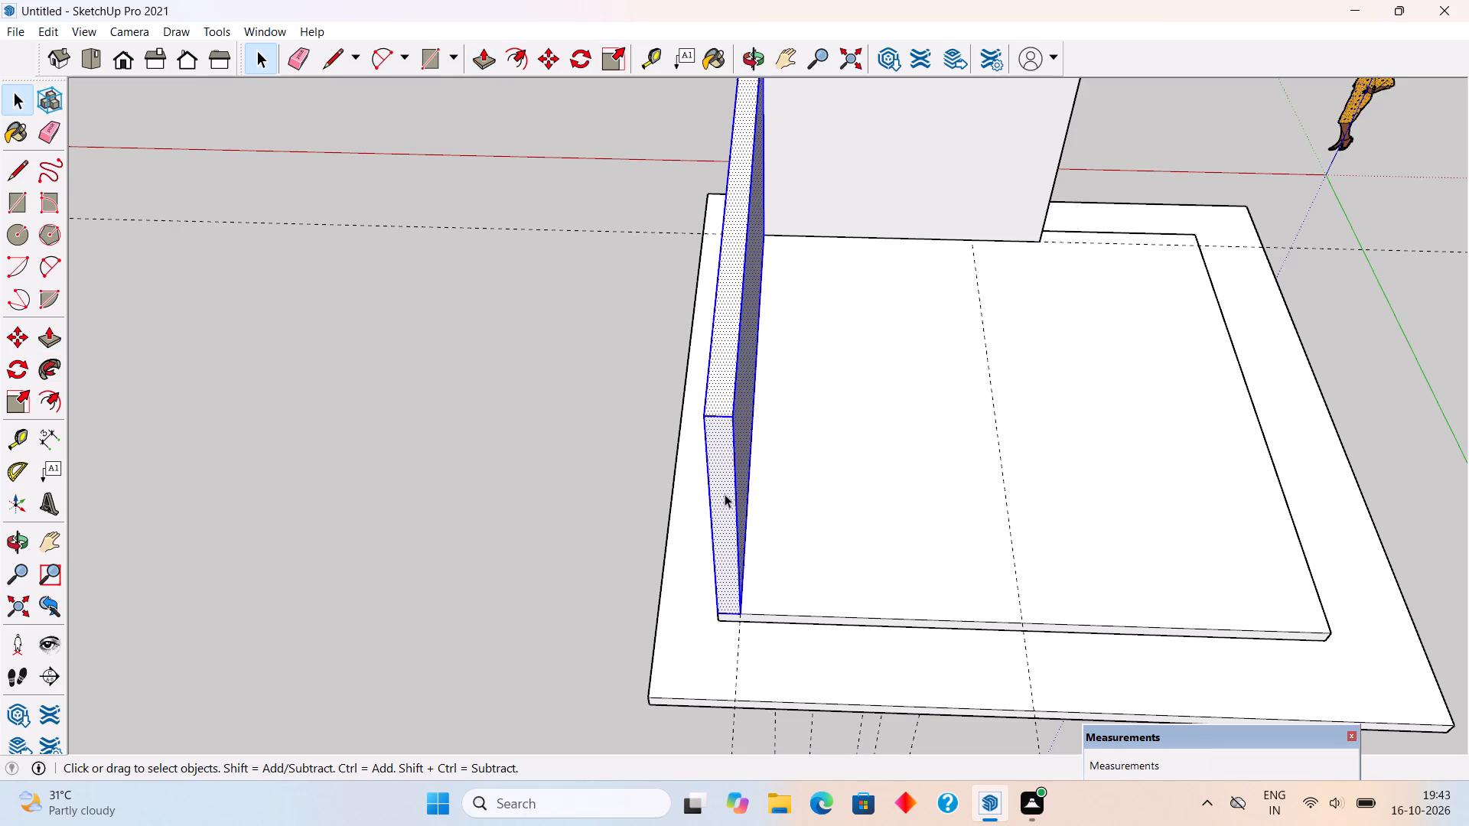
pyautogui.rightClick(725, 494)
pyautogui.click(754, 365)
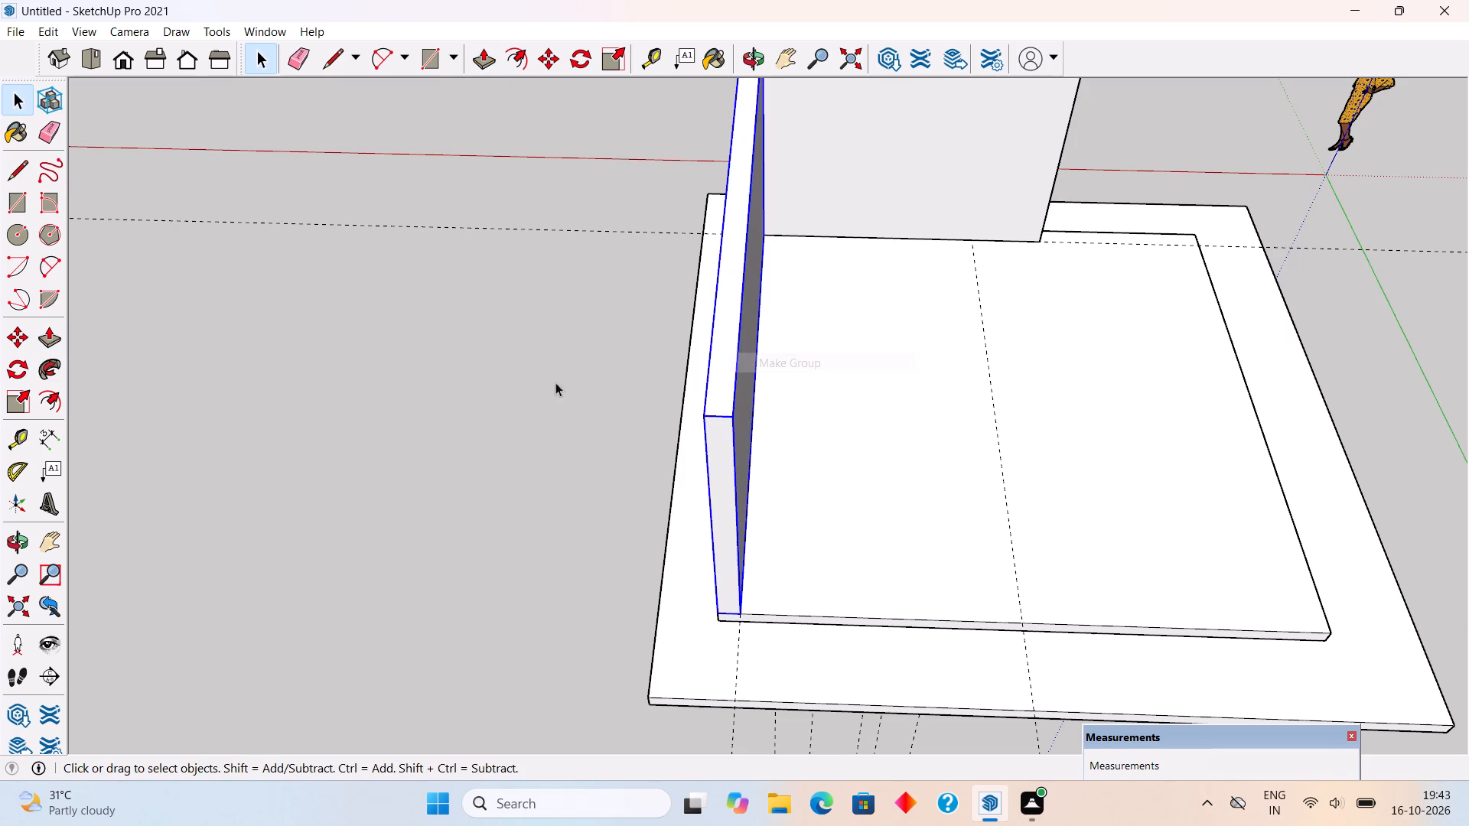
pyautogui.click(527, 384)
# Place a guide 9" inside the upper slab's edge opposite the tall wall, parallel to that edge.
pyautogui.scroll(-2, 1205, 564)
pyautogui.scroll(4, 1401, 609)
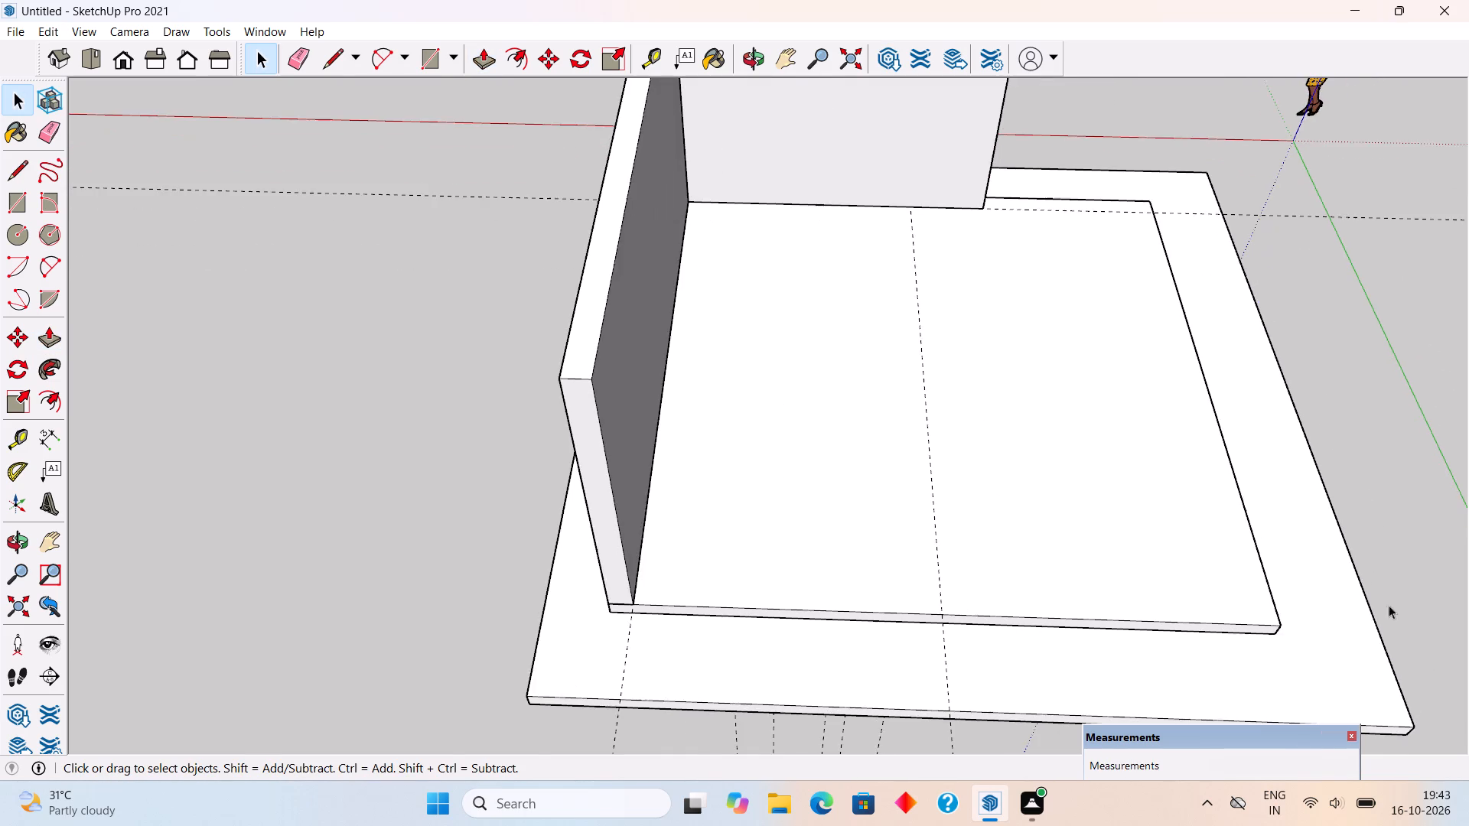
pyautogui.scroll(2, 1353, 608)
pyautogui.press('t')
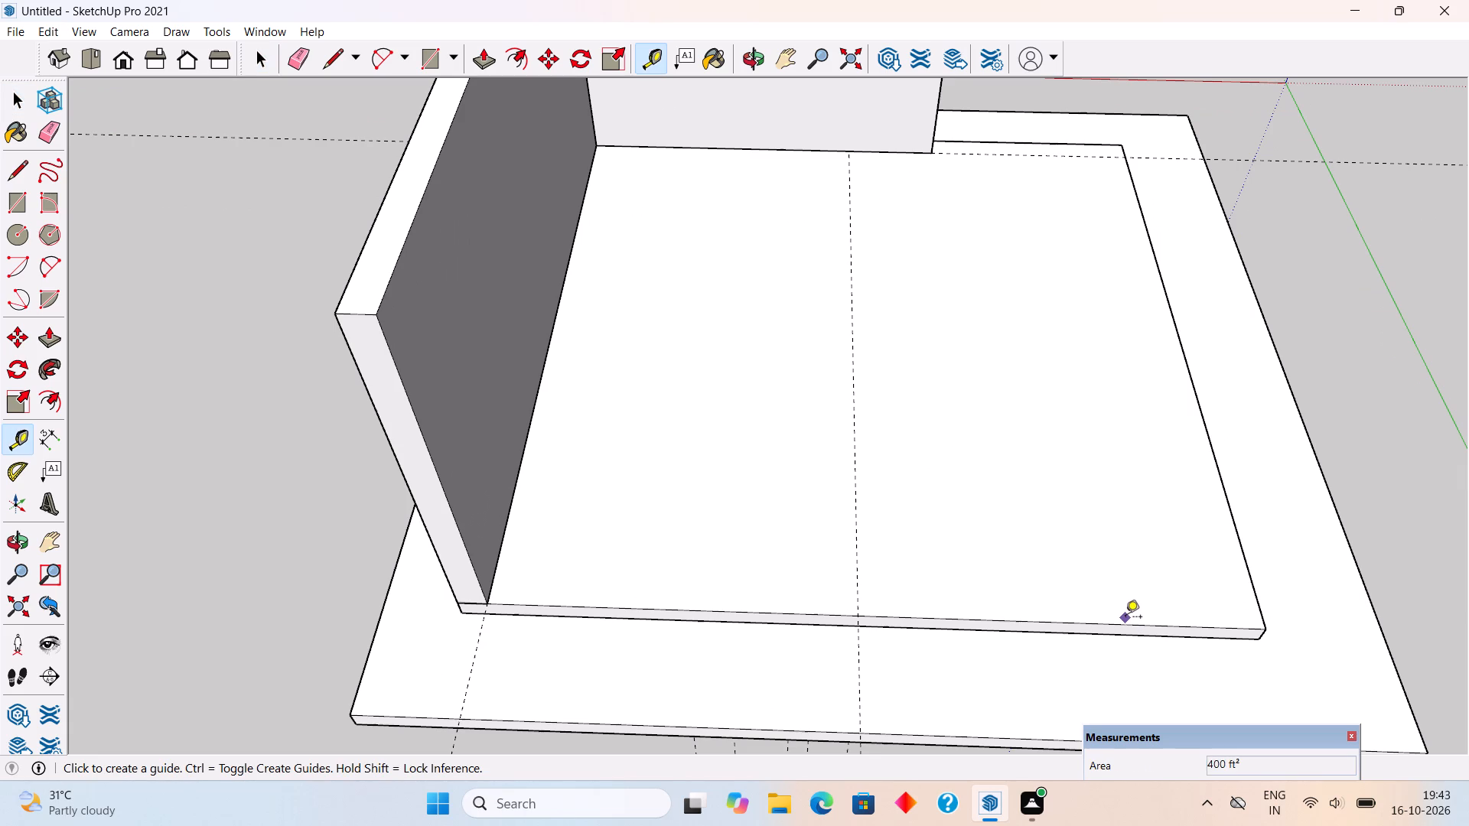
pyautogui.click(1125, 620)
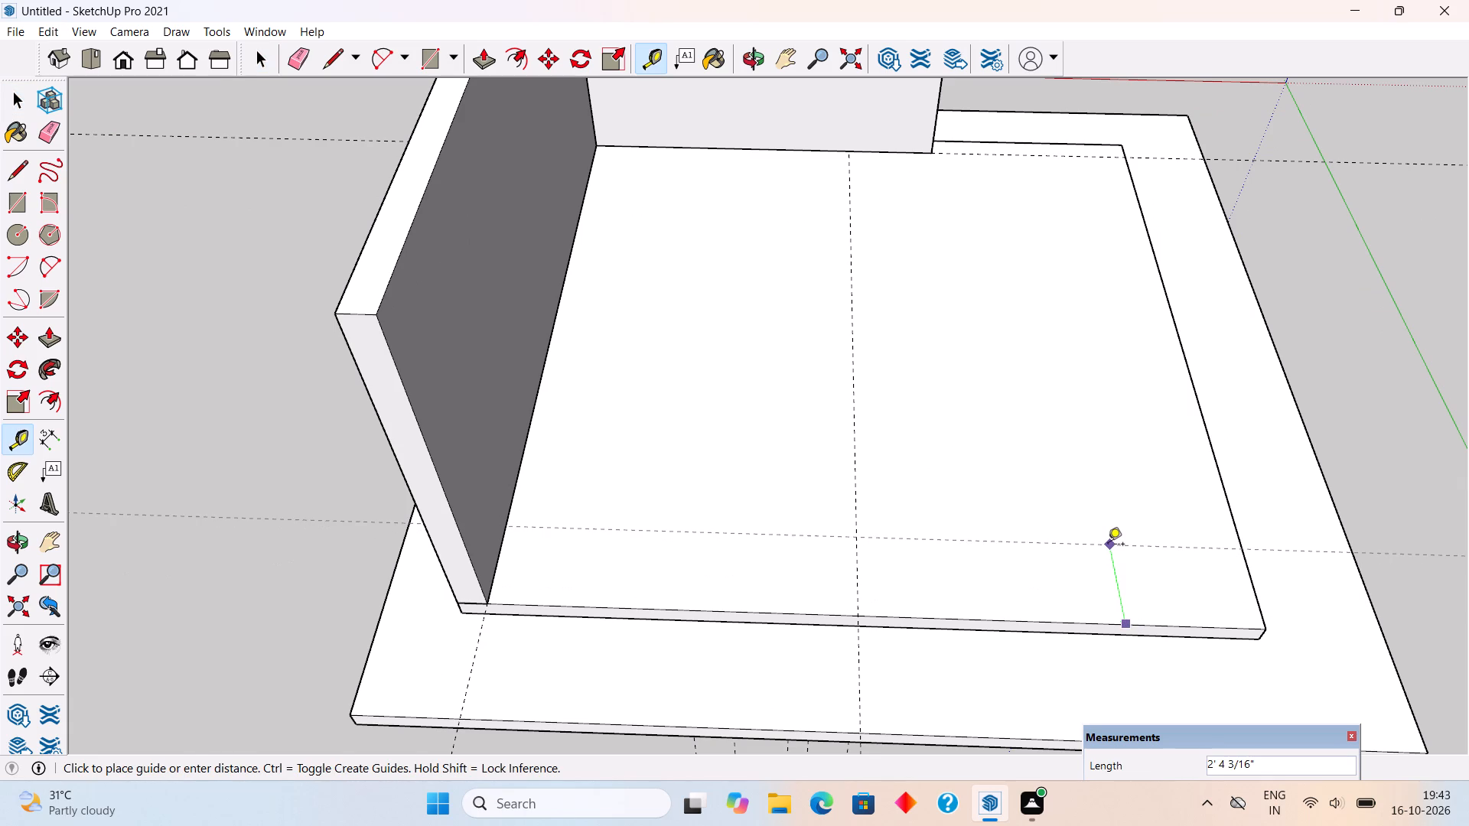
pyautogui.write('9"')
pyautogui.press('Return')
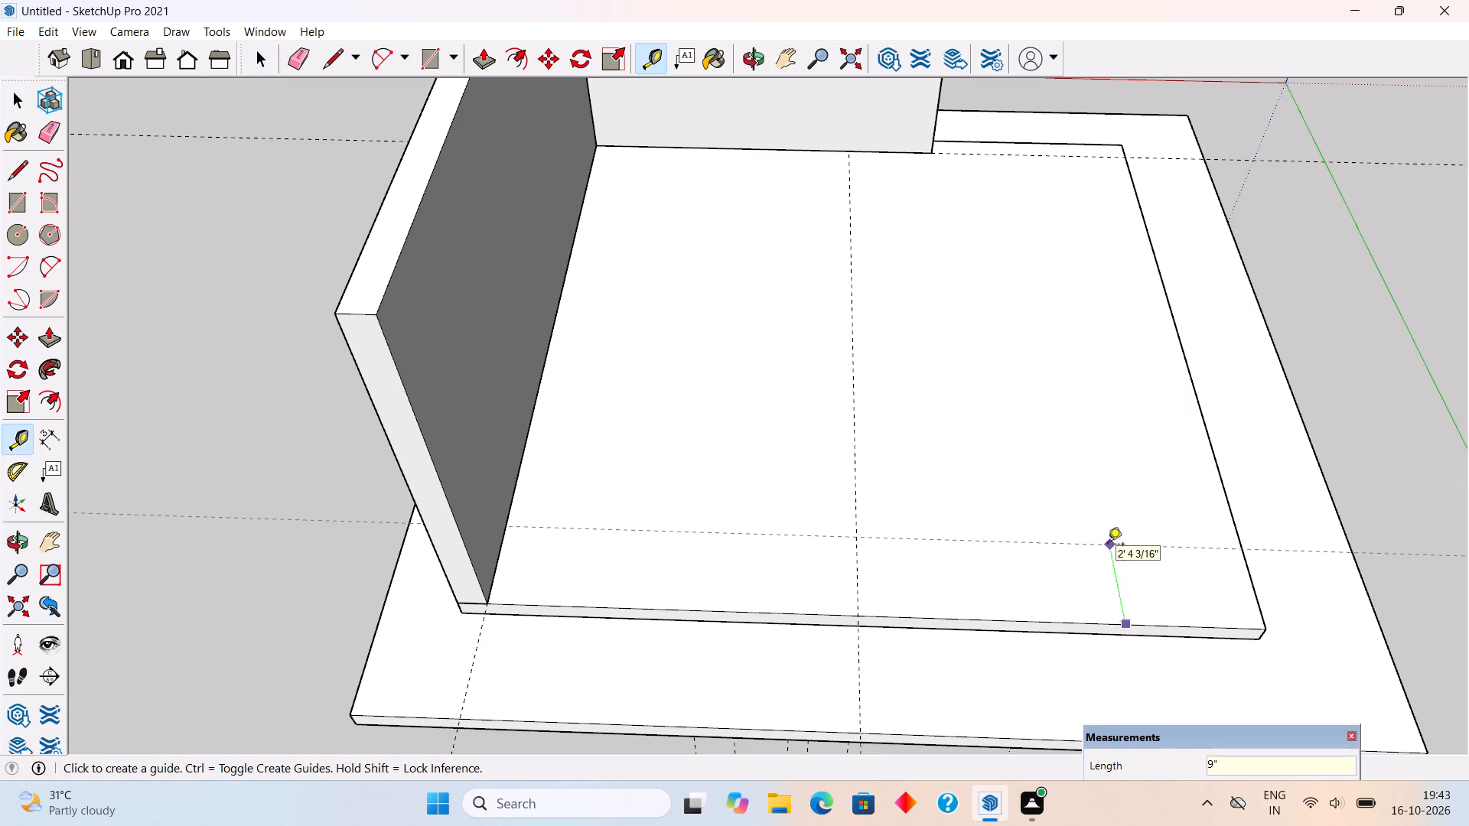
# Draw a 19'3" by 9" rectangle along the slab edge opposite the tall wall, starting at the side wall, and Push/Pull it up 10'.
pyautogui.press('r')
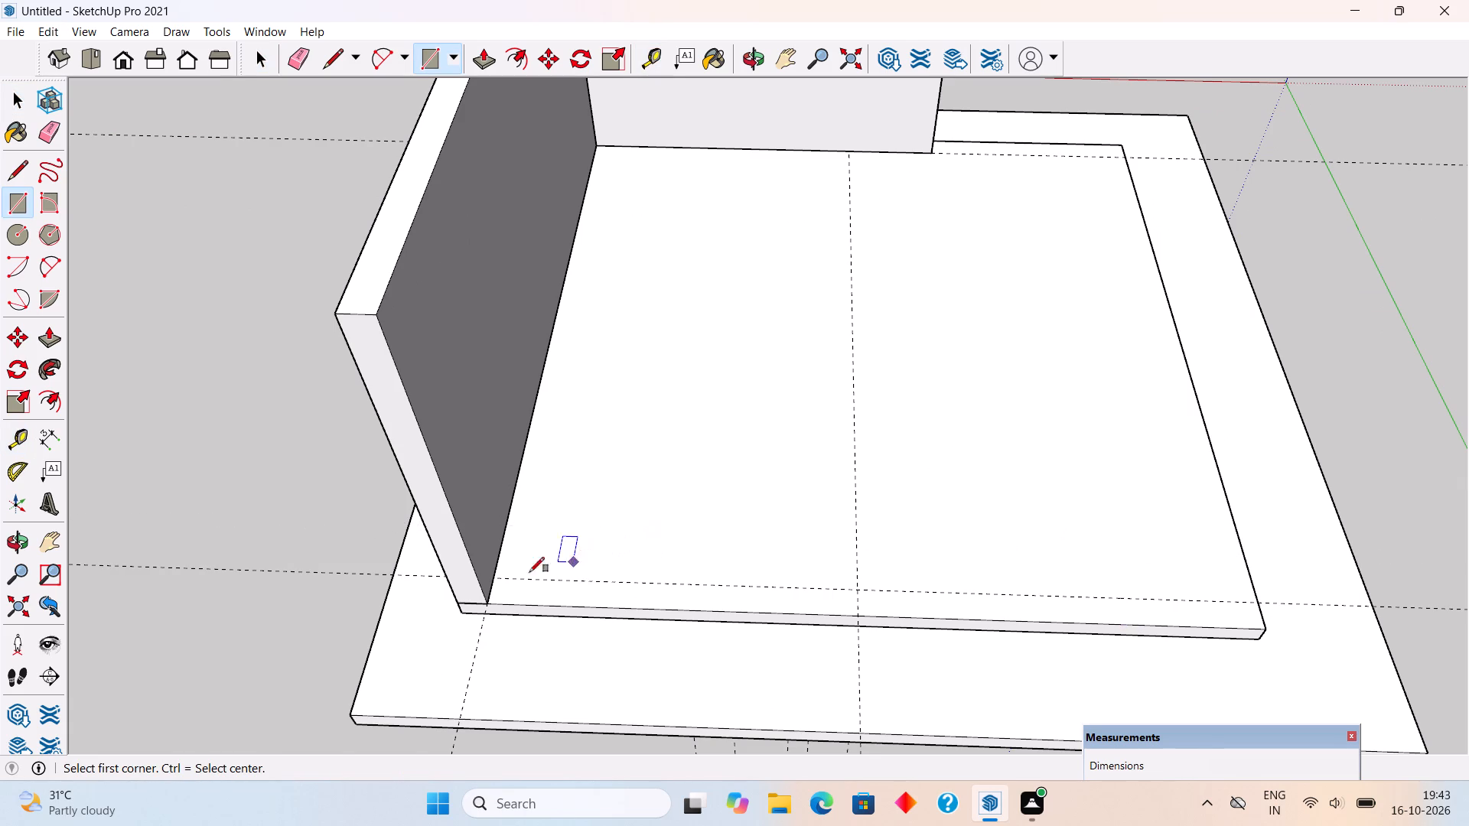
pyautogui.click(494, 580)
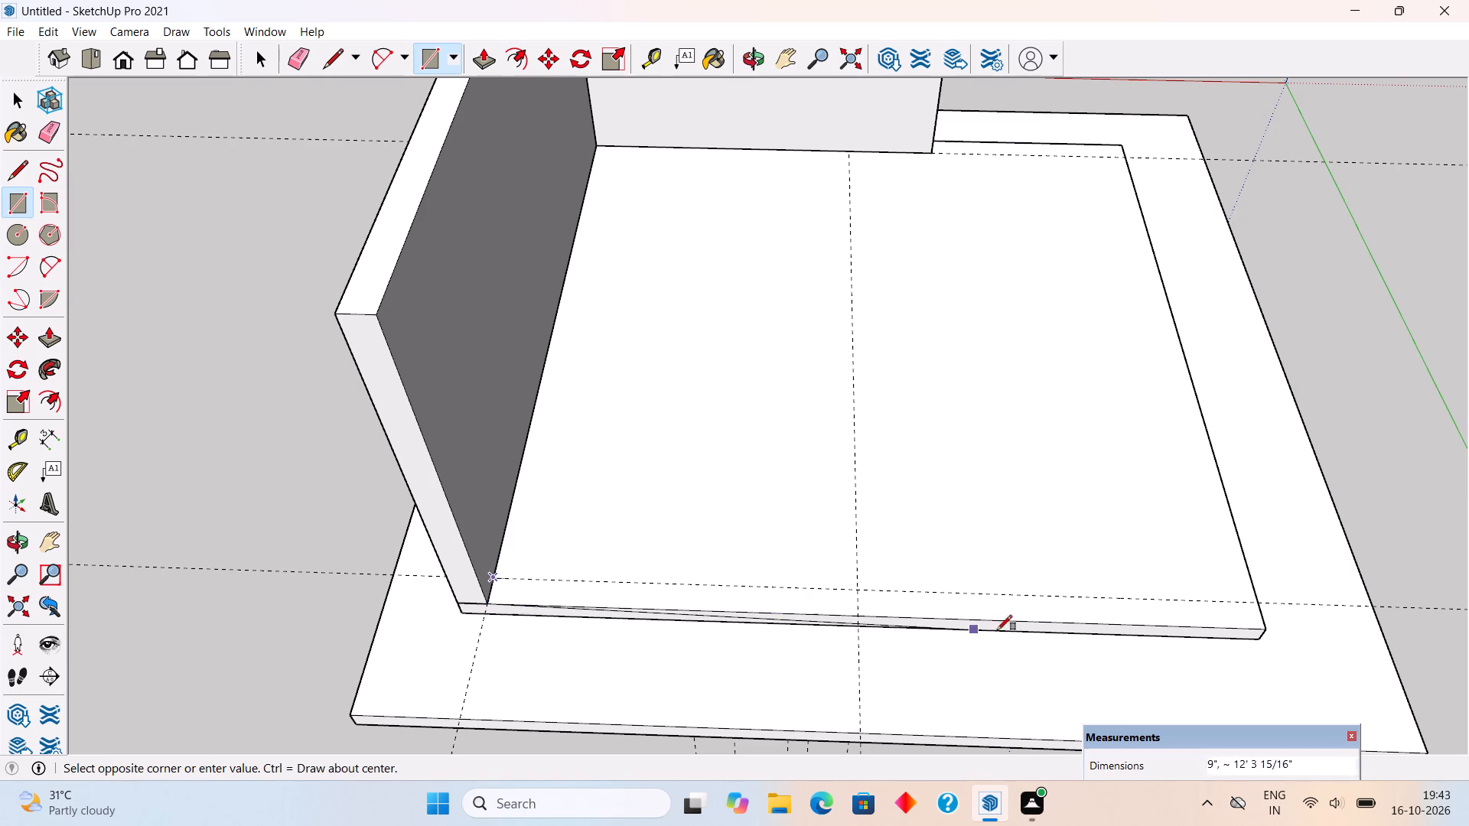
pyautogui.click(1257, 625)
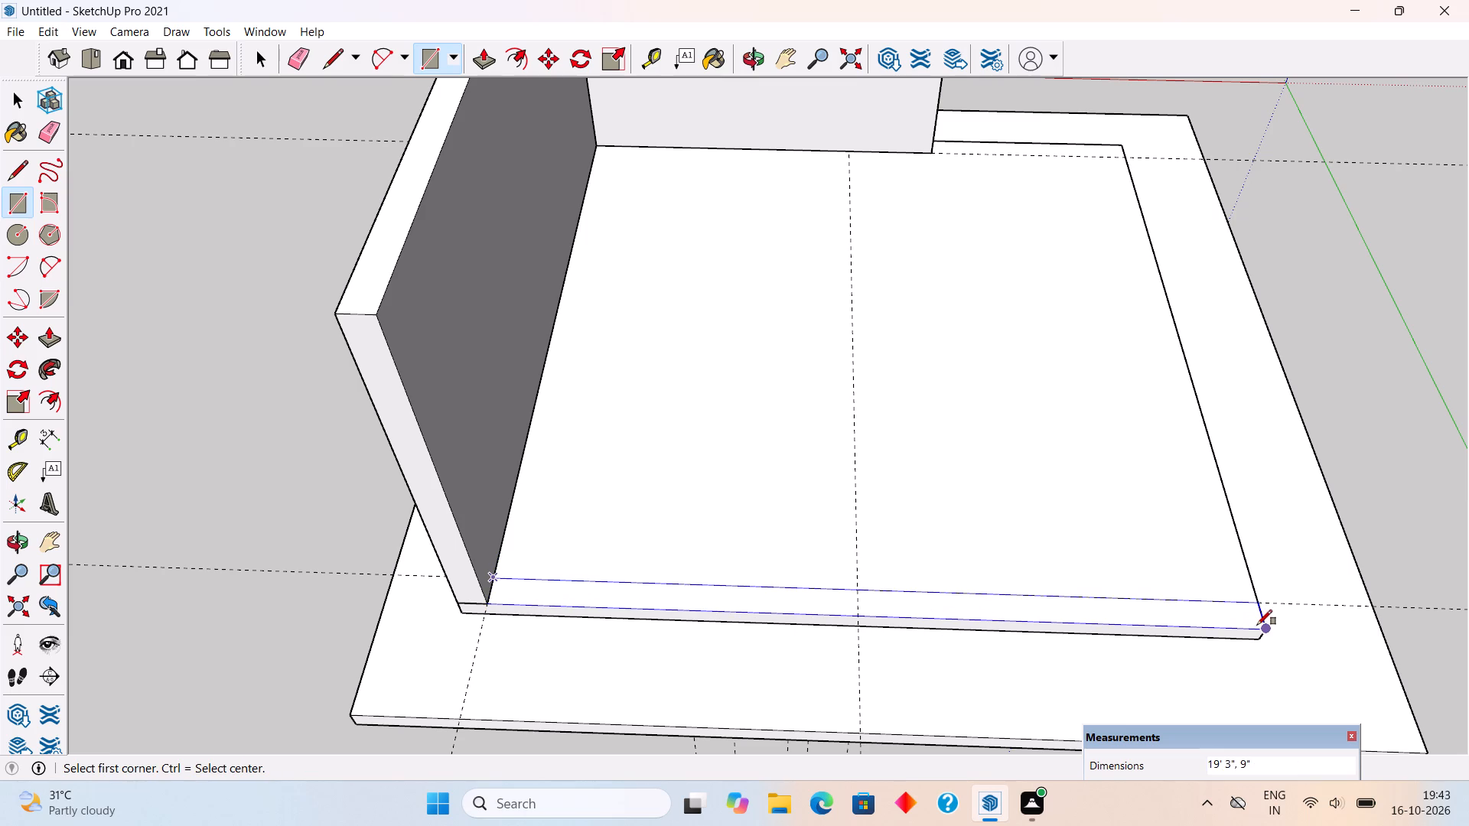
pyautogui.press('p')
pyautogui.click(1250, 619)
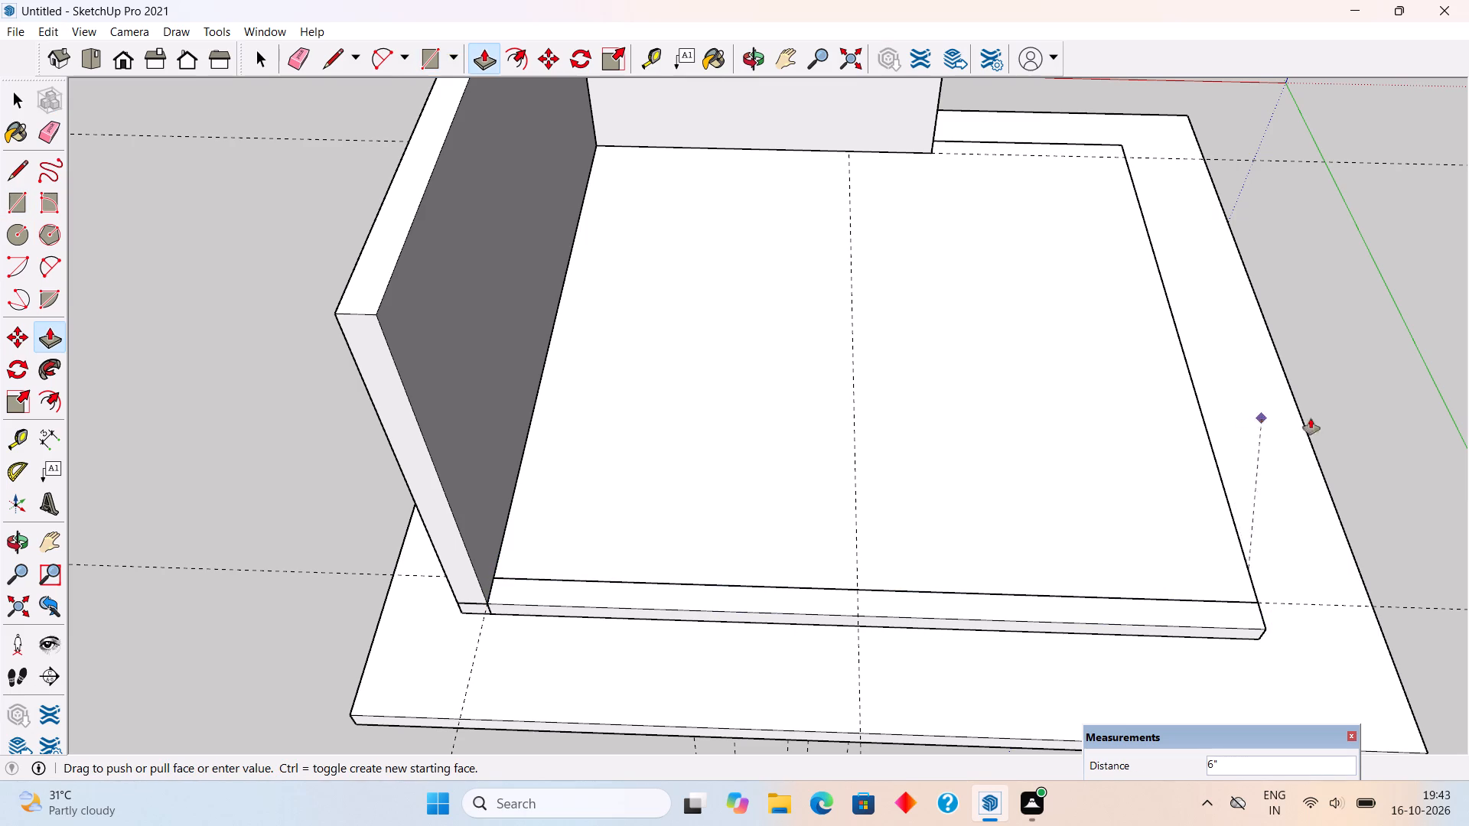
pyautogui.write("10'")
pyautogui.press('Return')
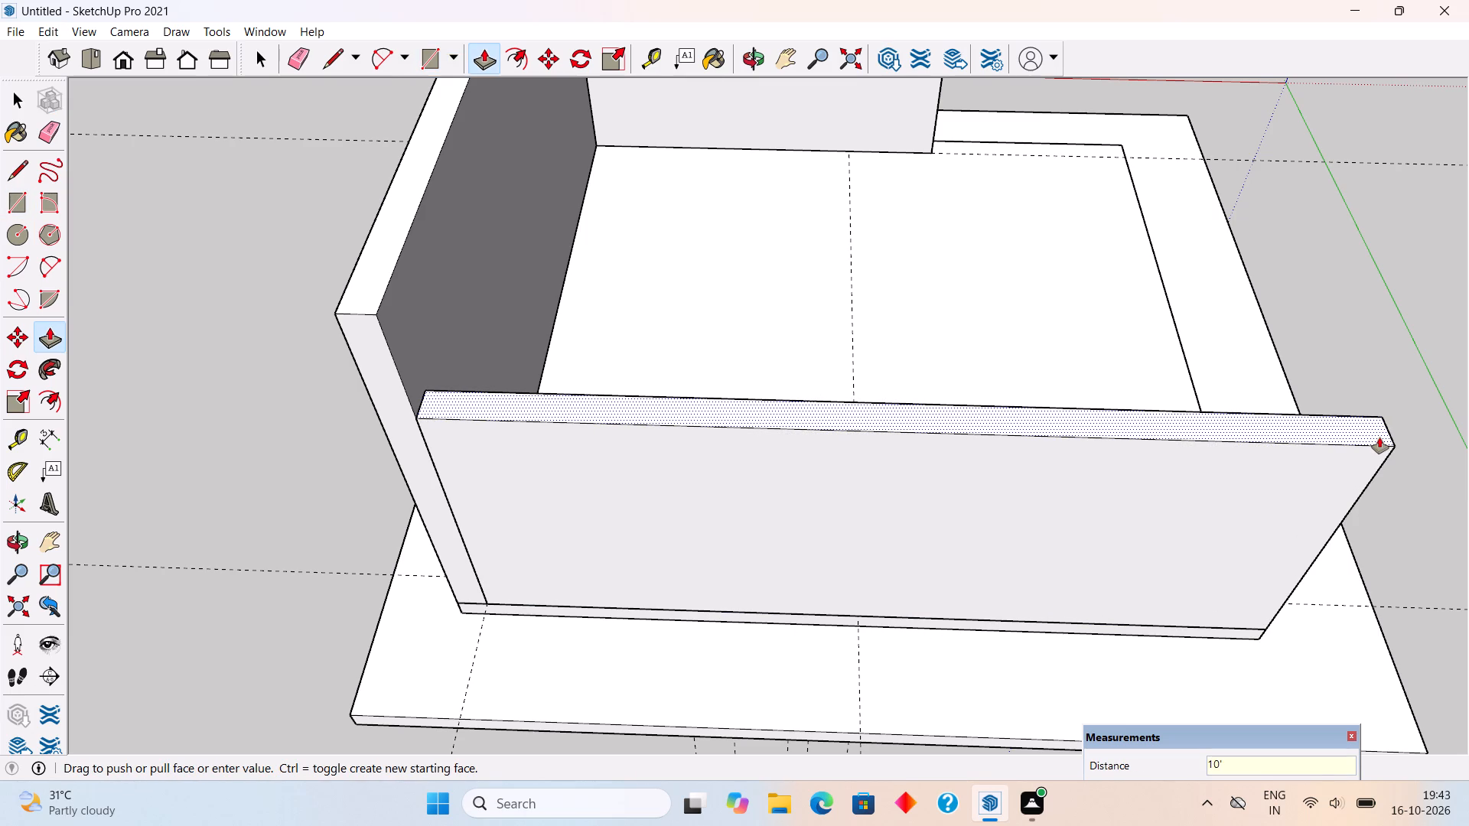
pyautogui.press('space')
# Make the new wall opposite the tall wall a group.
pyautogui.tripleClick(1377, 438)
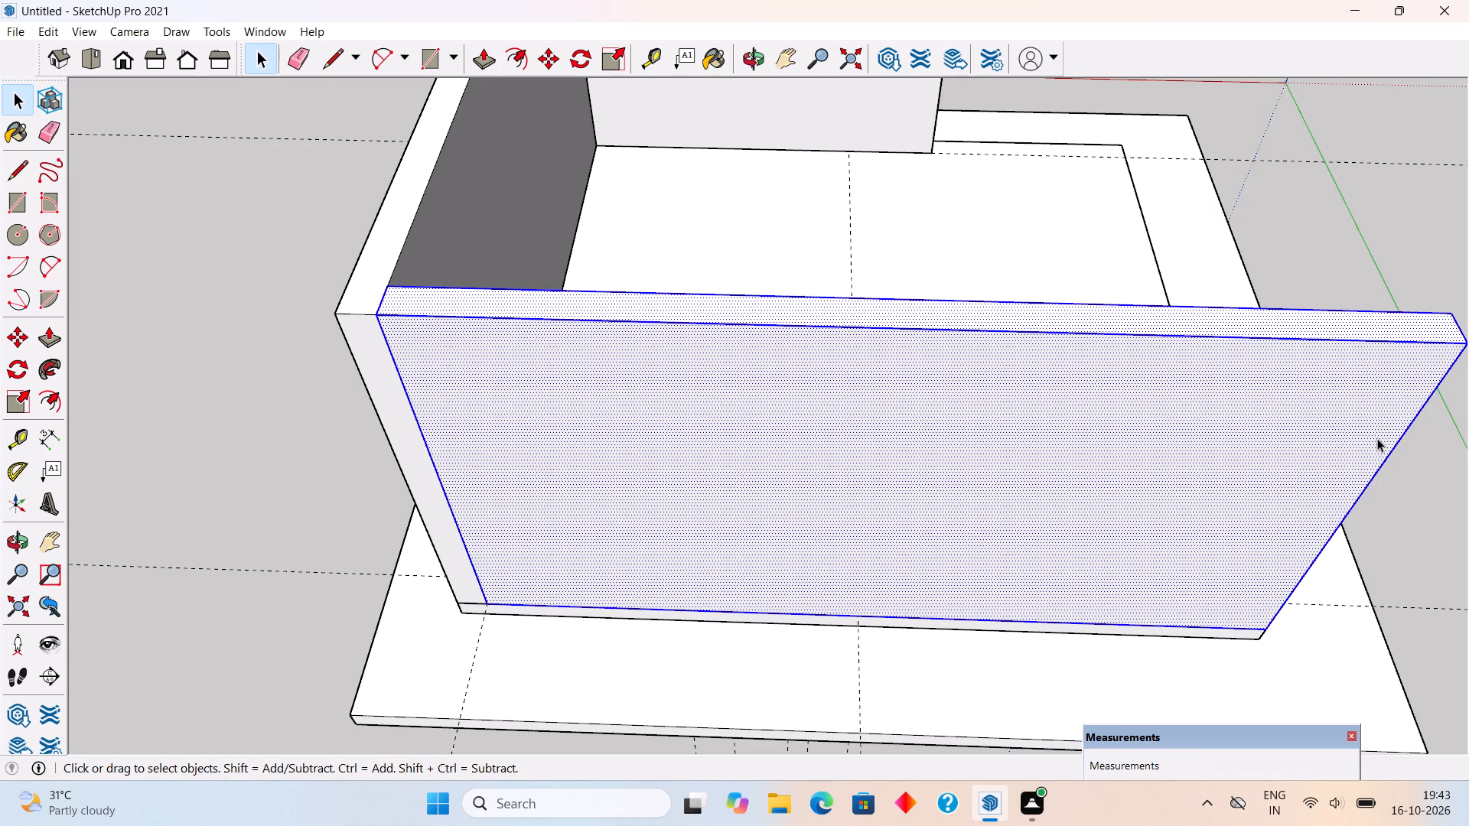
pyautogui.rightClick(1377, 438)
pyautogui.click(1384, 604)
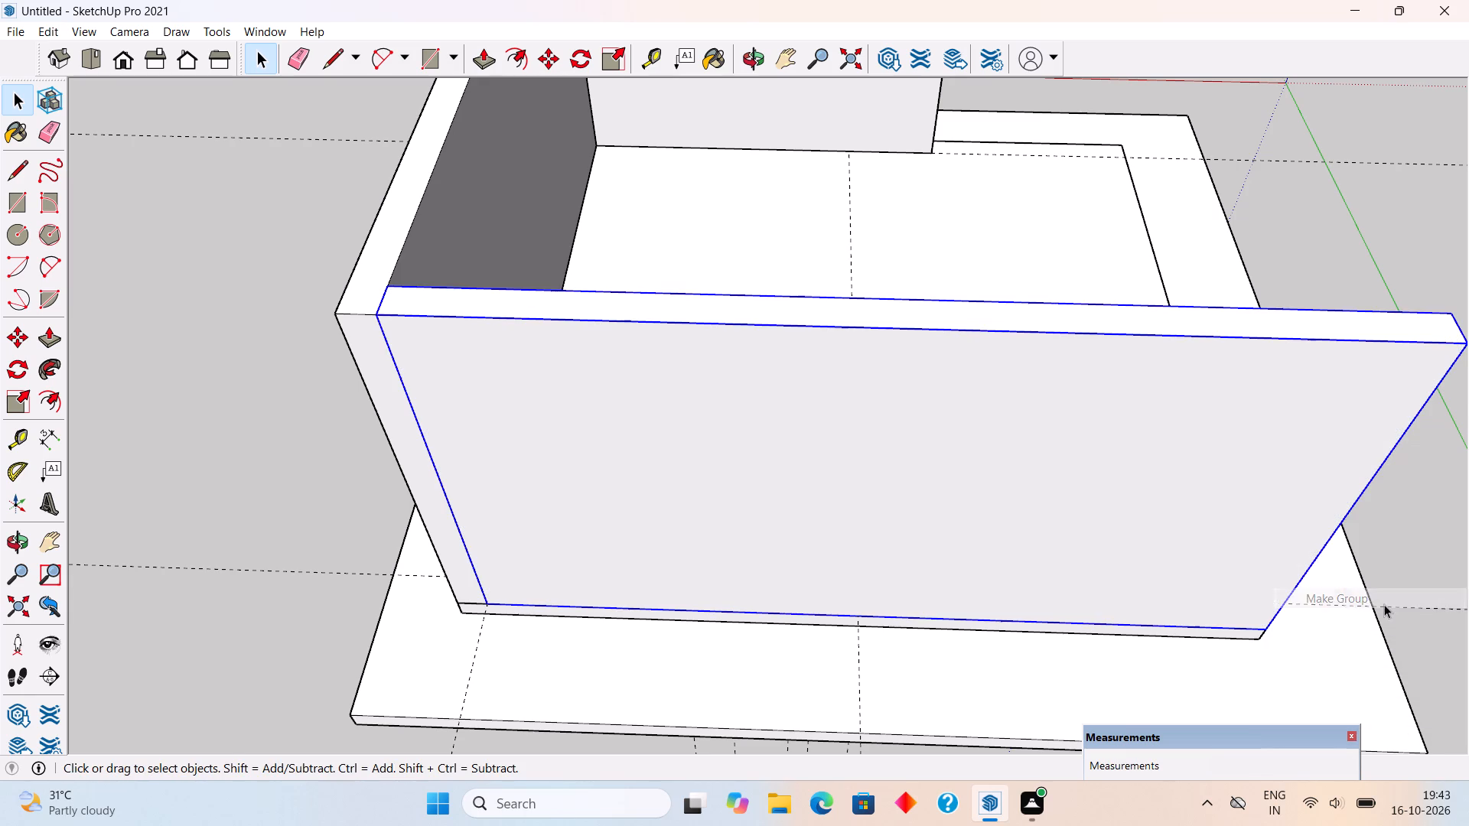
pyautogui.click(1393, 551)
# Place a guide on the upper slab 6'3" from the guide along the tall wall's inner face, toward the opposite wall.
pyautogui.scroll(-4, 1360, 540)
pyautogui.moveTo(1348, 541); pyautogui.dragTo(775, 369, button='middle')
pyautogui.scroll(-2, 770, 366)
pyautogui.moveTo(922, 558); pyautogui.dragTo(842, 593, button='middle')
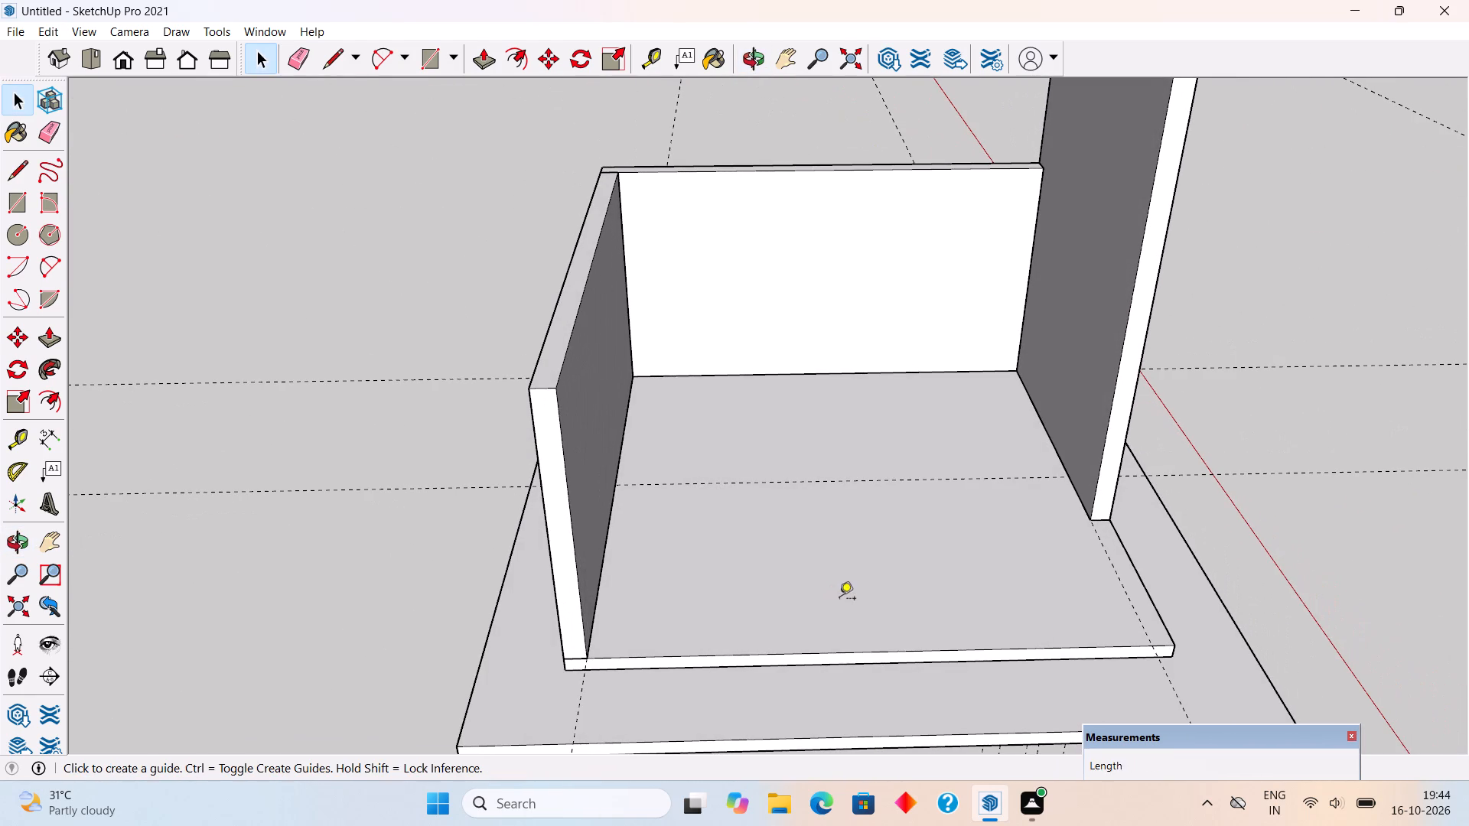
pyautogui.press('t')
pyautogui.click(1104, 545)
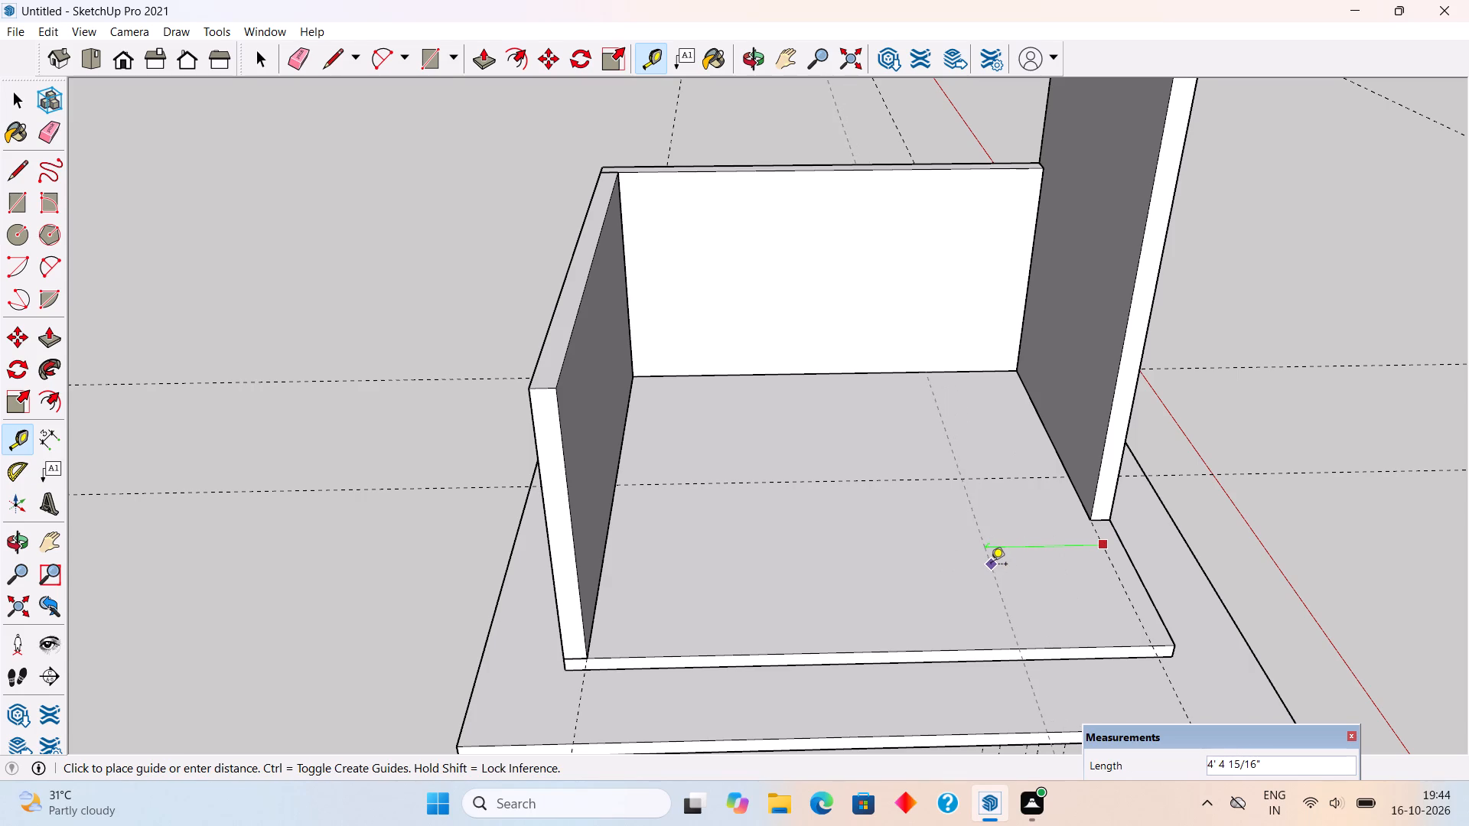
pyautogui.write("6'")
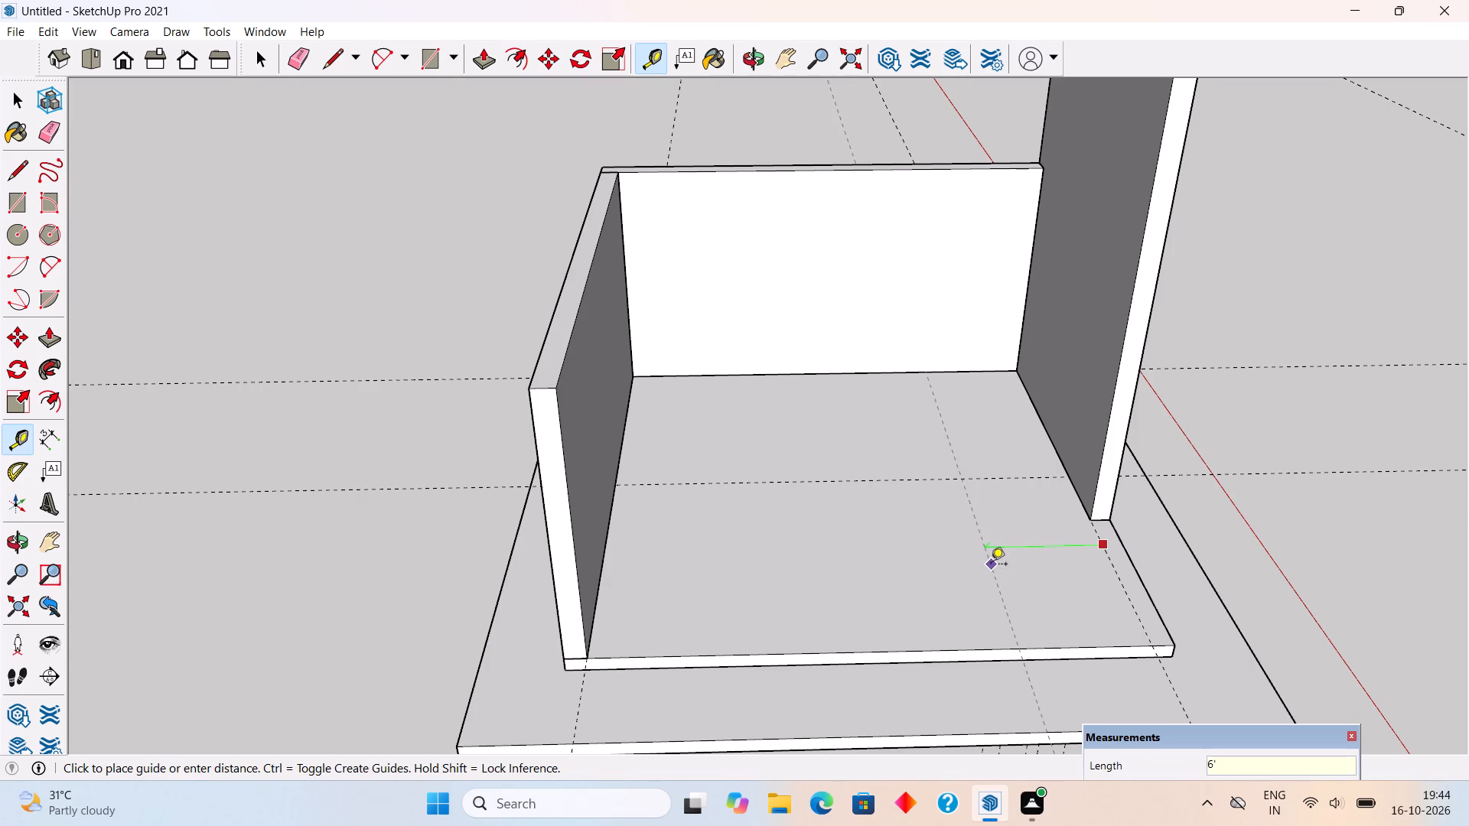
pyautogui.write('3"')
pyautogui.press('Return')
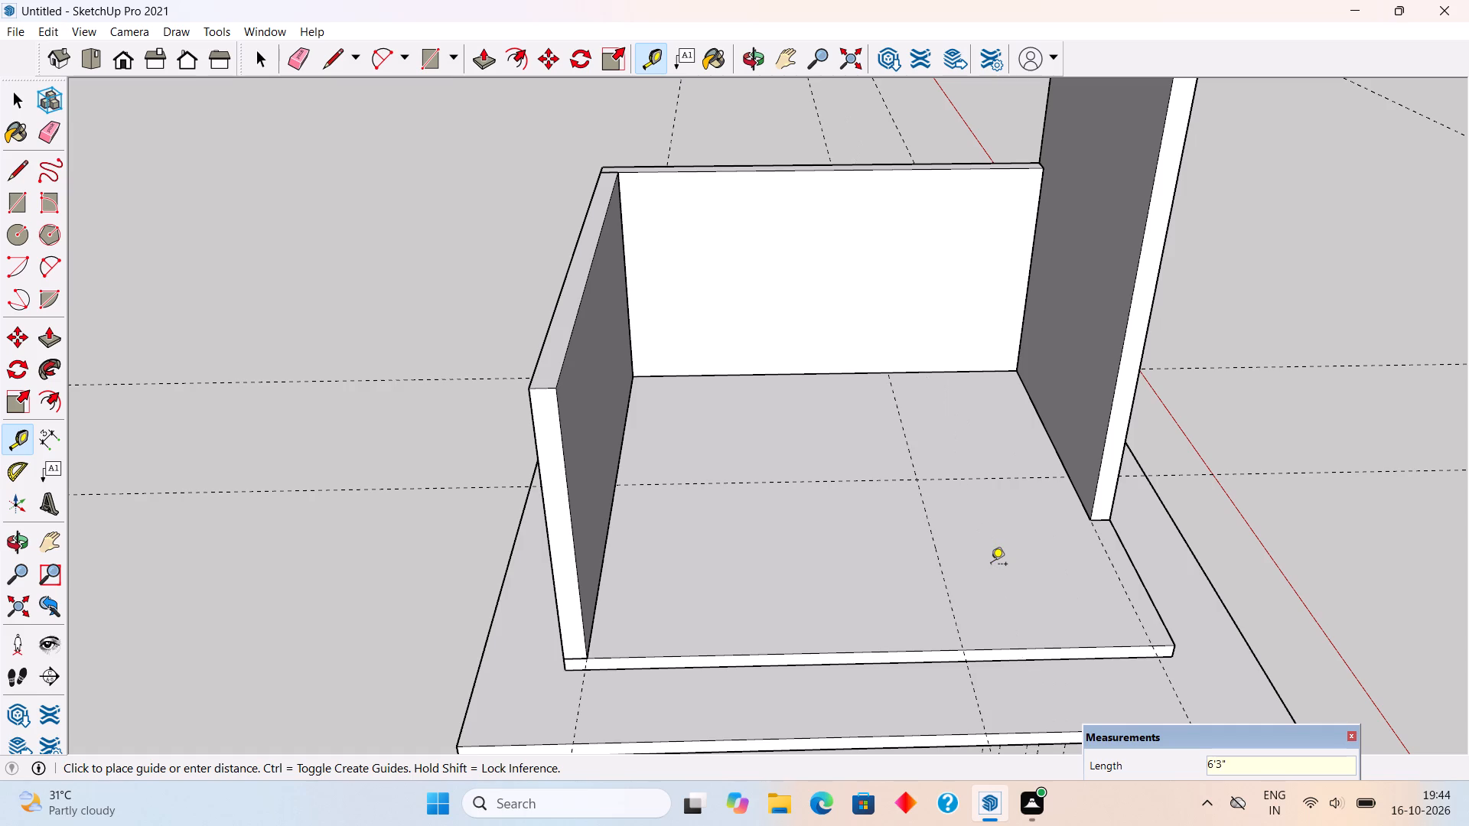
# Place a guide on the upper slab 9" from the 6'3" guide, toward the wall opposite the tall wall.
pyautogui.click(958, 623)
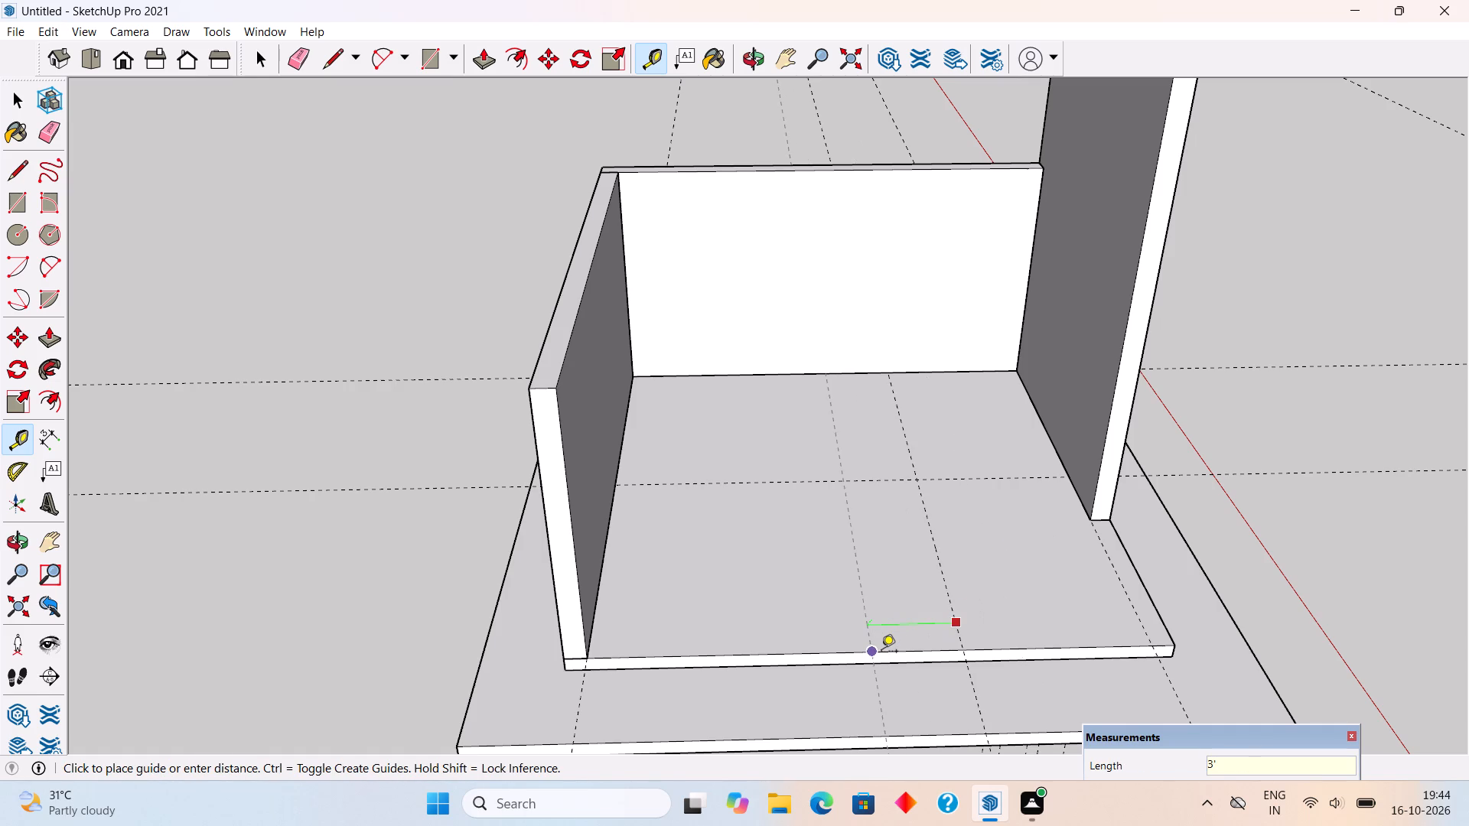
pyautogui.write('9"')
pyautogui.press('Return')
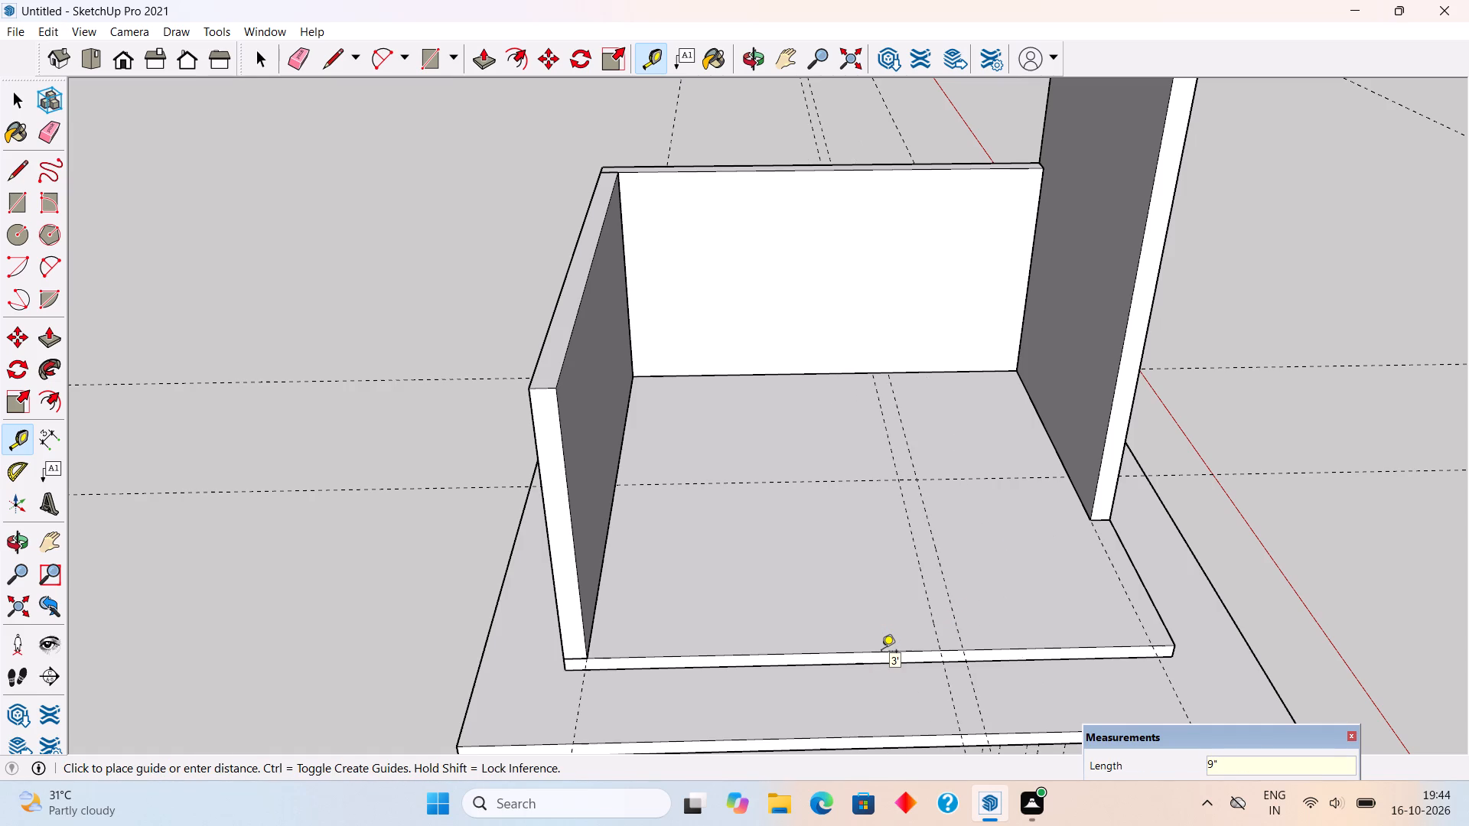
# Draw a rectangle between the two 9"-spaced guides from the side wall to the open slab edge, and Push/Pull it up 10'.
pyautogui.press('r')
pyautogui.scroll(3, 881, 412)
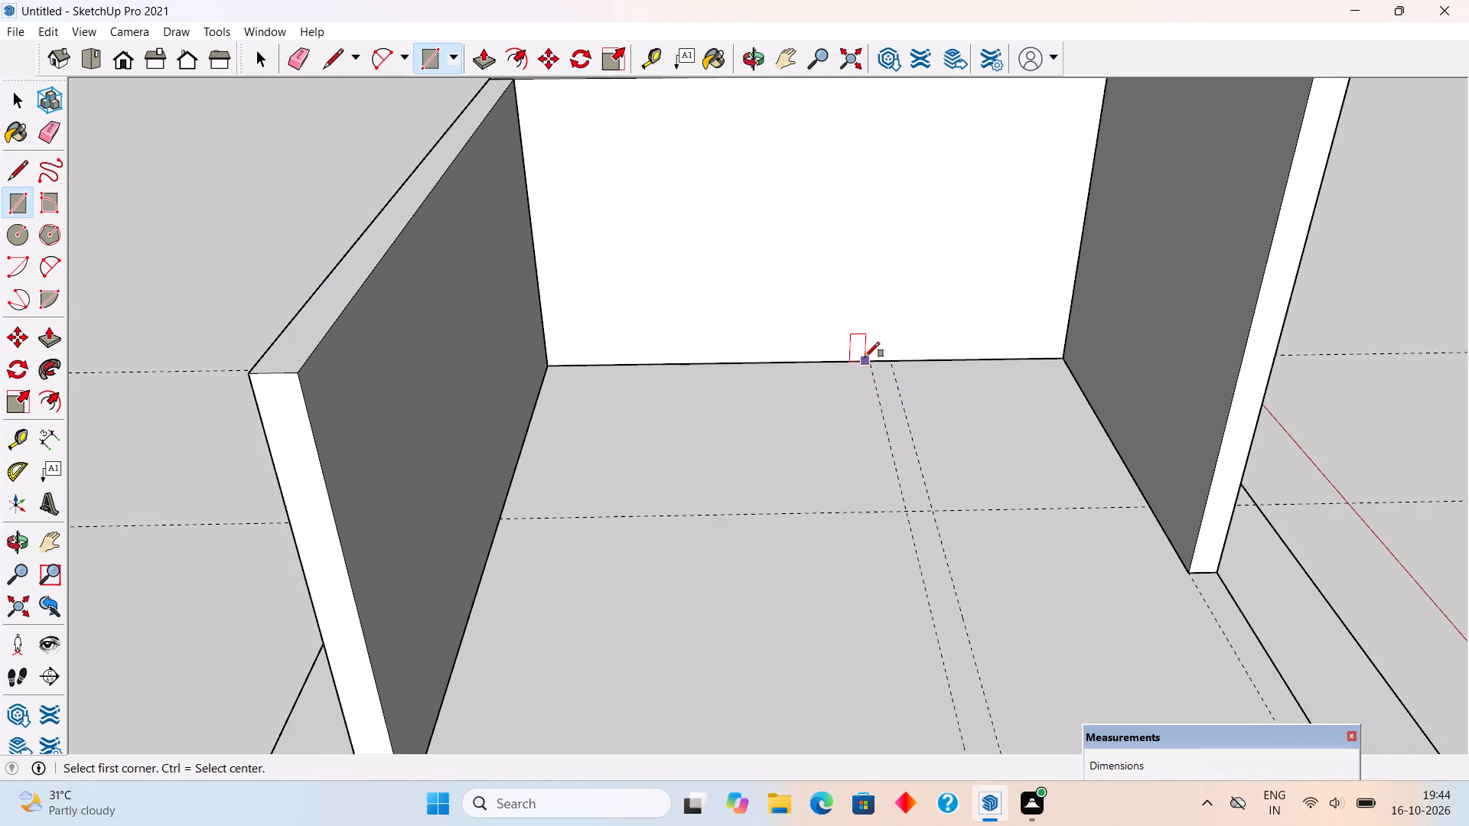
pyautogui.click(872, 364)
pyautogui.scroll(-3, 923, 501)
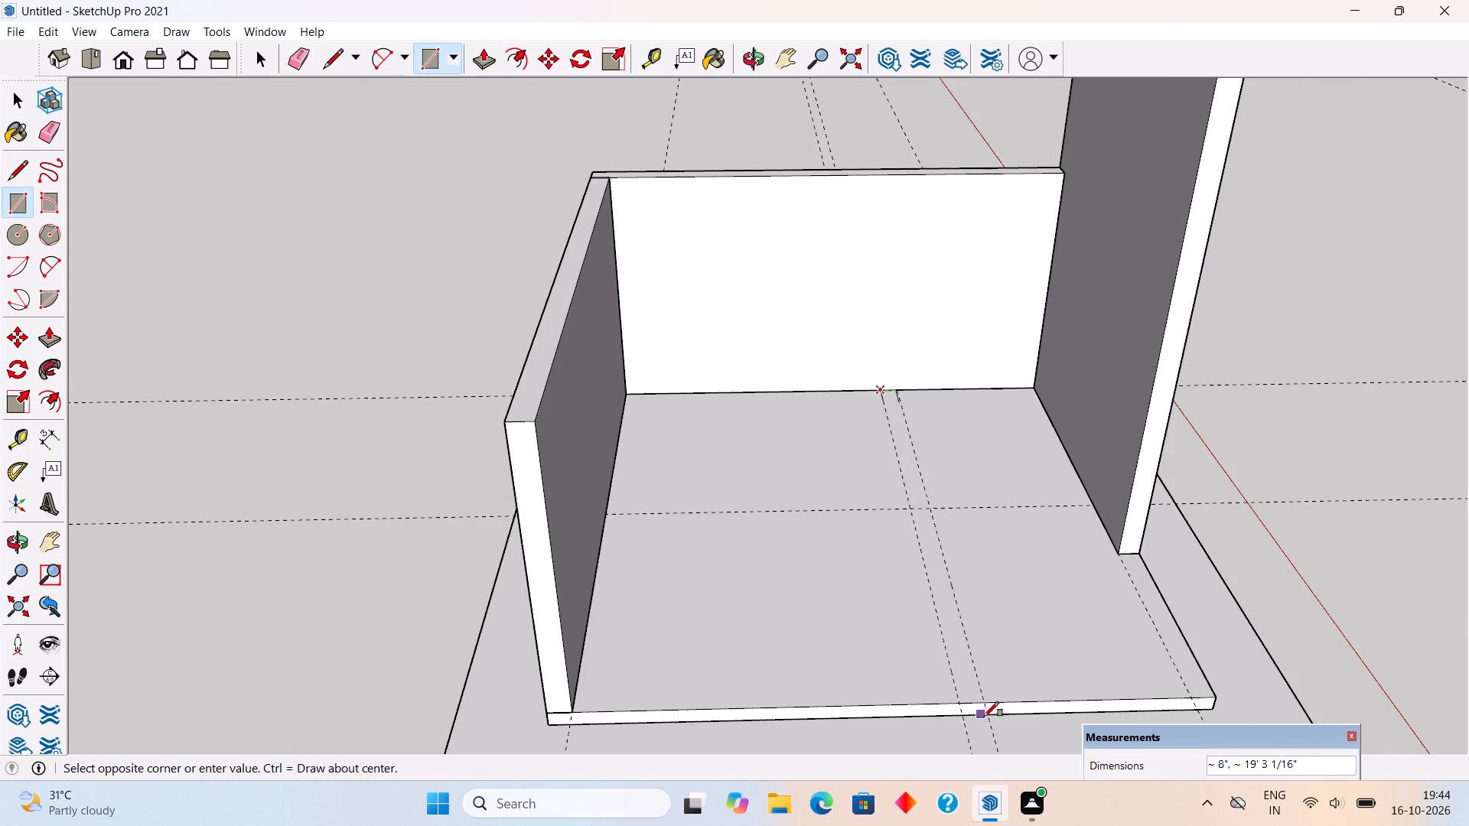
pyautogui.click(985, 703)
pyautogui.press('p')
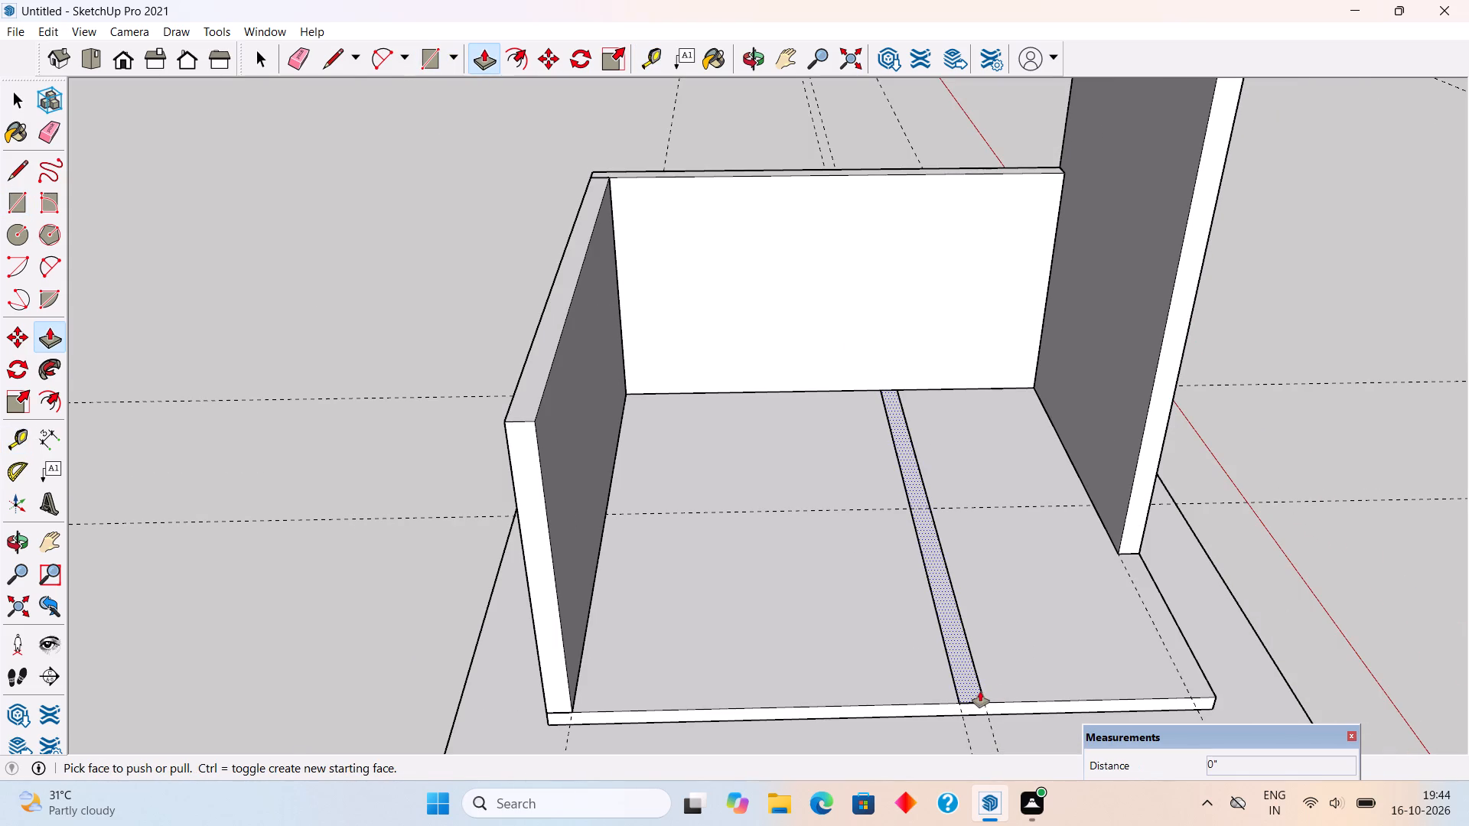
pyautogui.click(980, 691)
pyautogui.write("10'")
pyautogui.press('Return')
# Make the new partition wall between the tall wall and its opposite wall a group.
pyautogui.press('space')
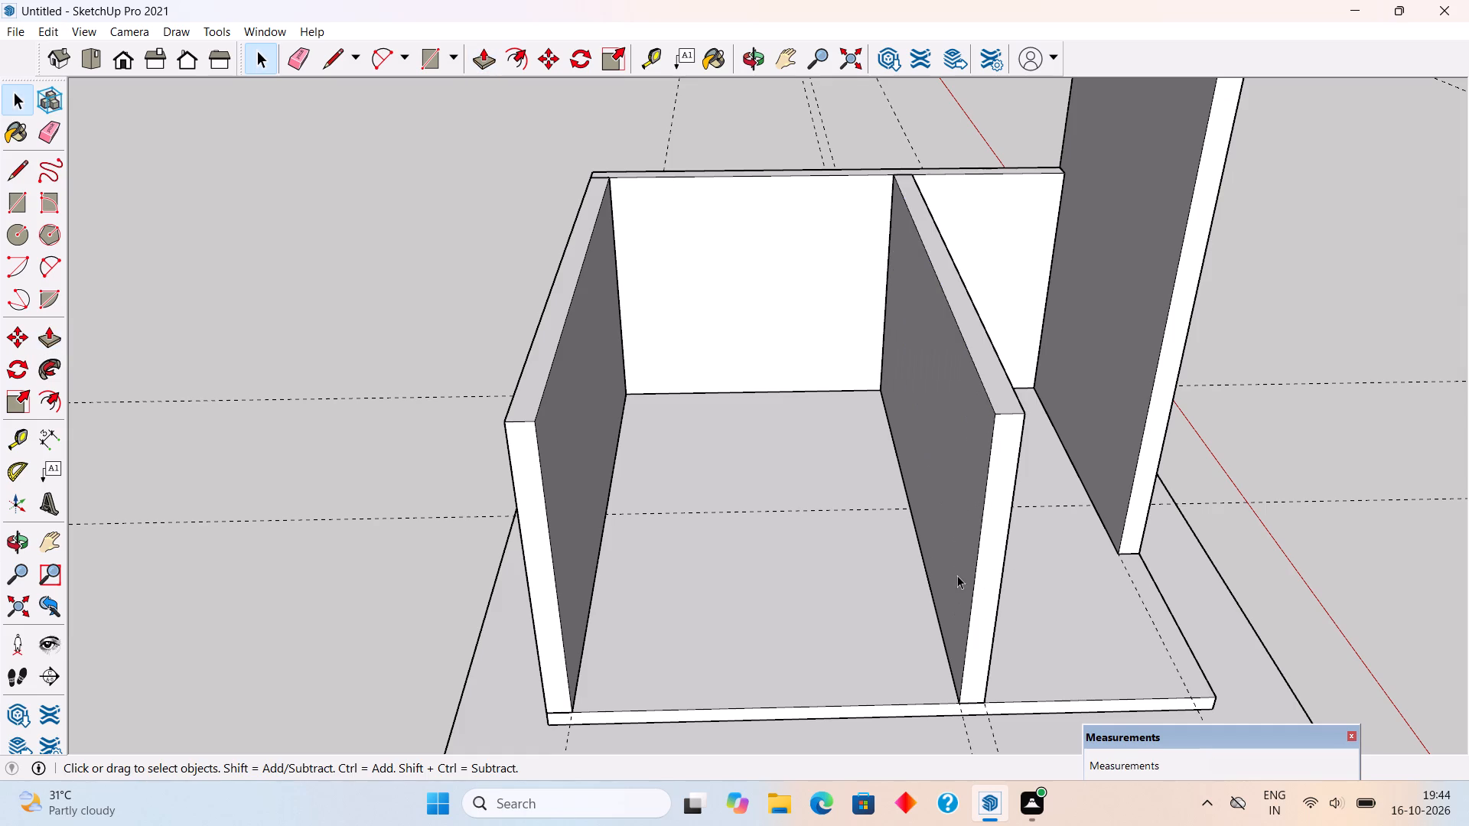
pyautogui.tripleClick(957, 575)
pyautogui.rightClick(957, 575)
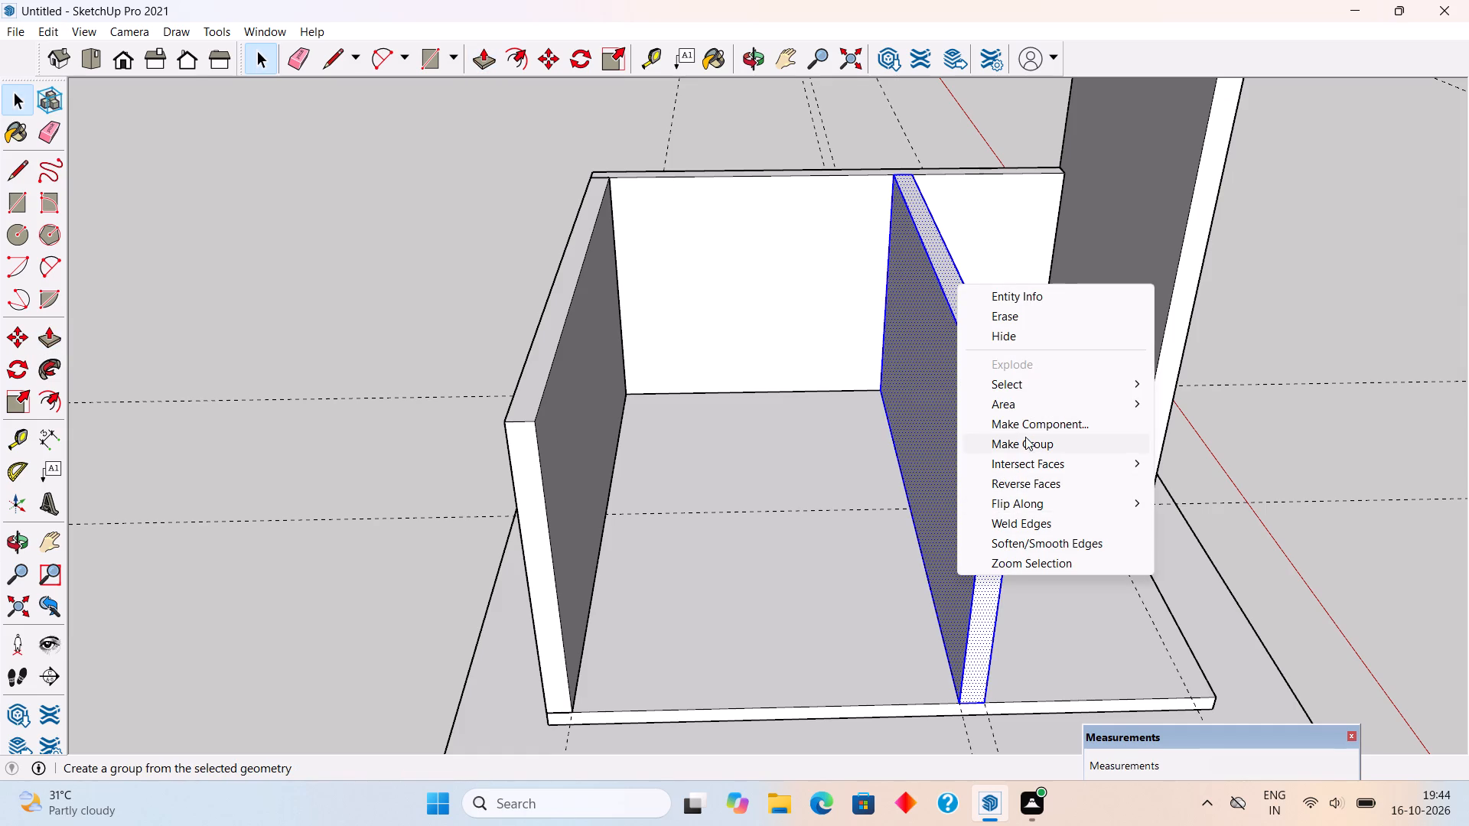
pyautogui.click(1025, 435)
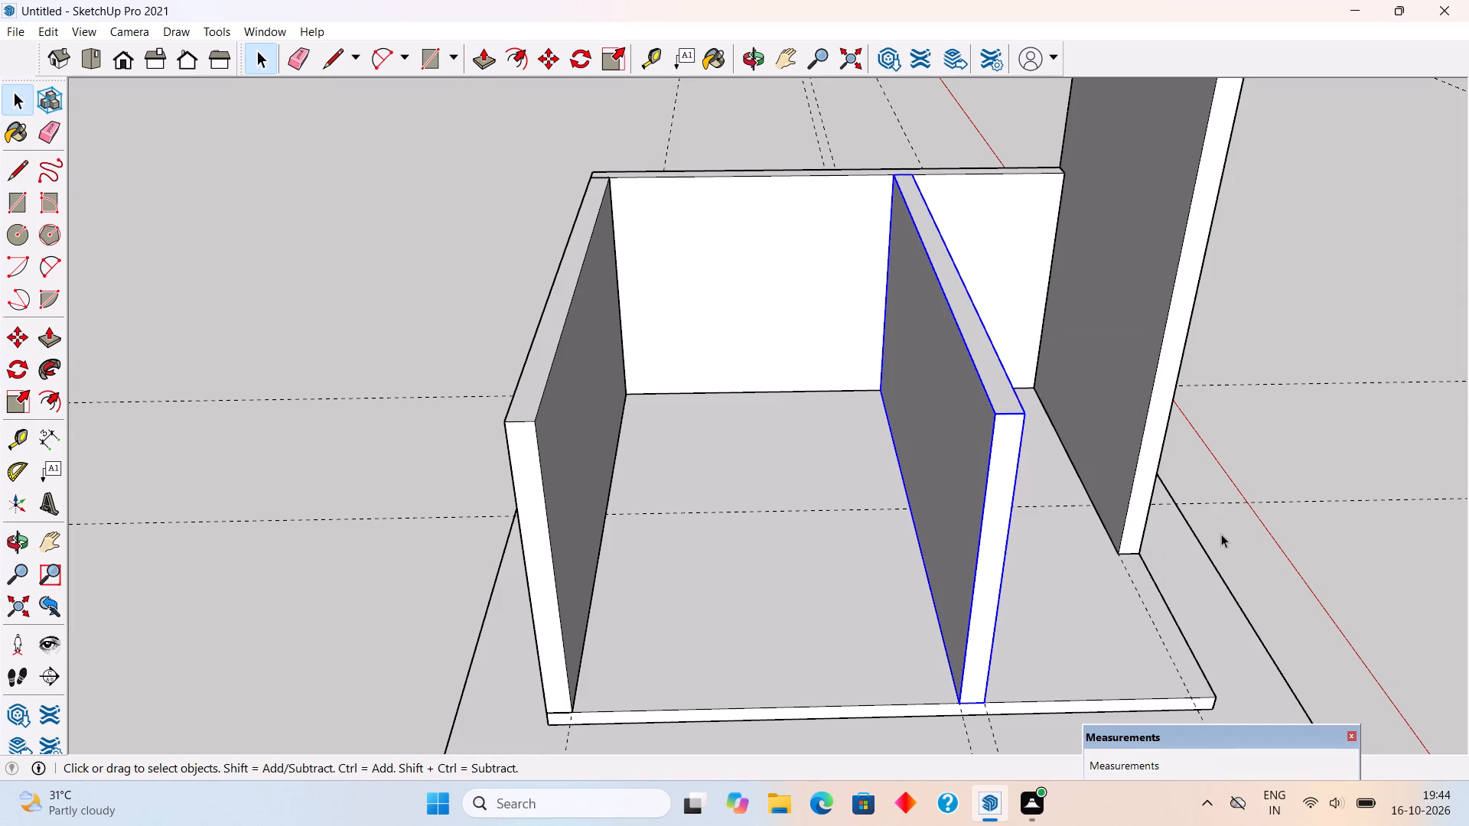
pyautogui.click(1221, 534)
# Place a guide 9" inside the upper slab's edge opposite the side wall, parallel to that edge.
pyautogui.scroll(-3, 1166, 579)
pyautogui.scroll(-4, 958, 414)
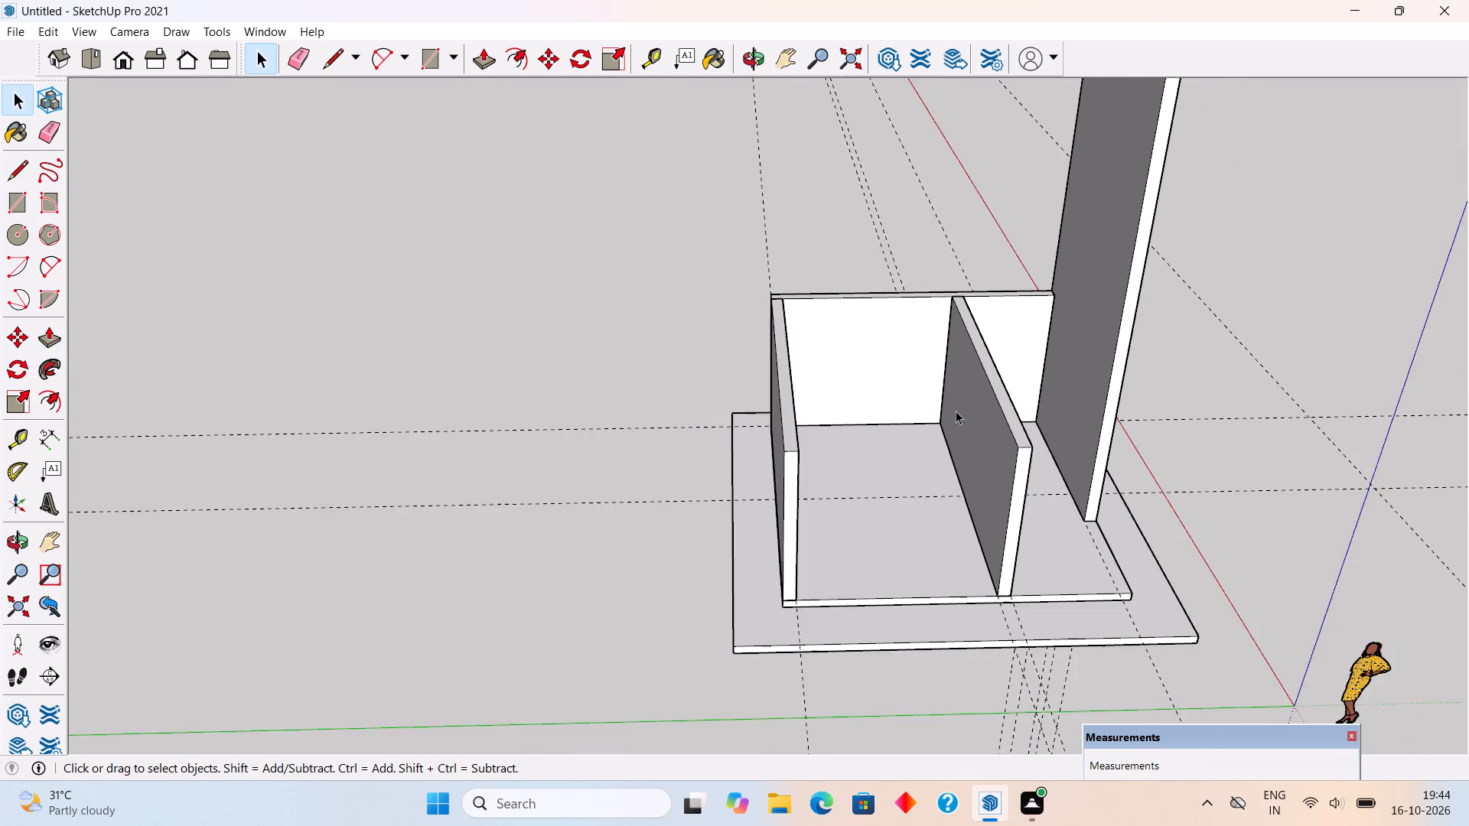
pyautogui.moveTo(946, 515); pyautogui.dragTo(940, 651, button='middle')
pyautogui.scroll(11, 934, 610)
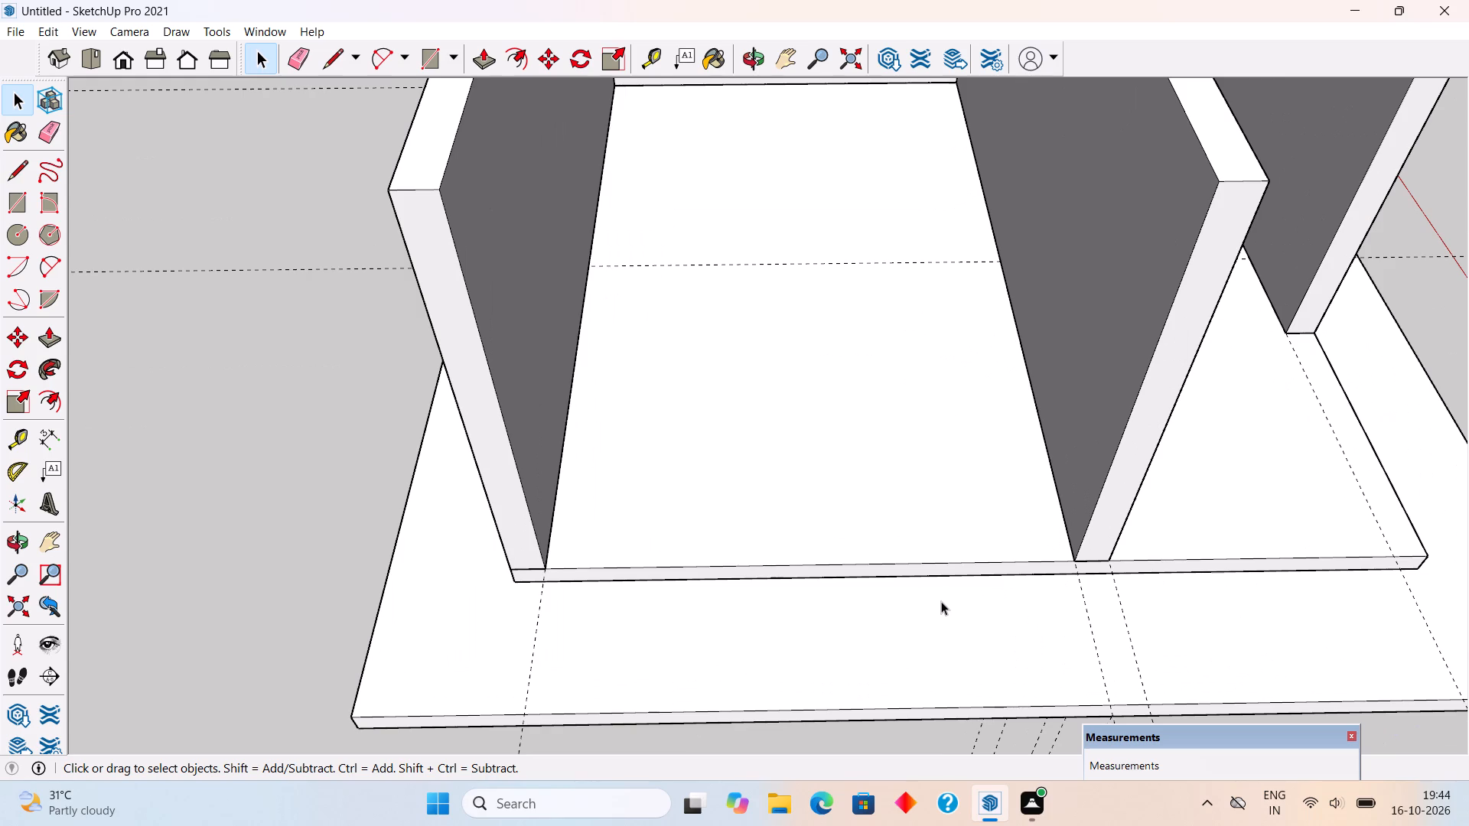
pyautogui.press('t')
pyautogui.click(935, 561)
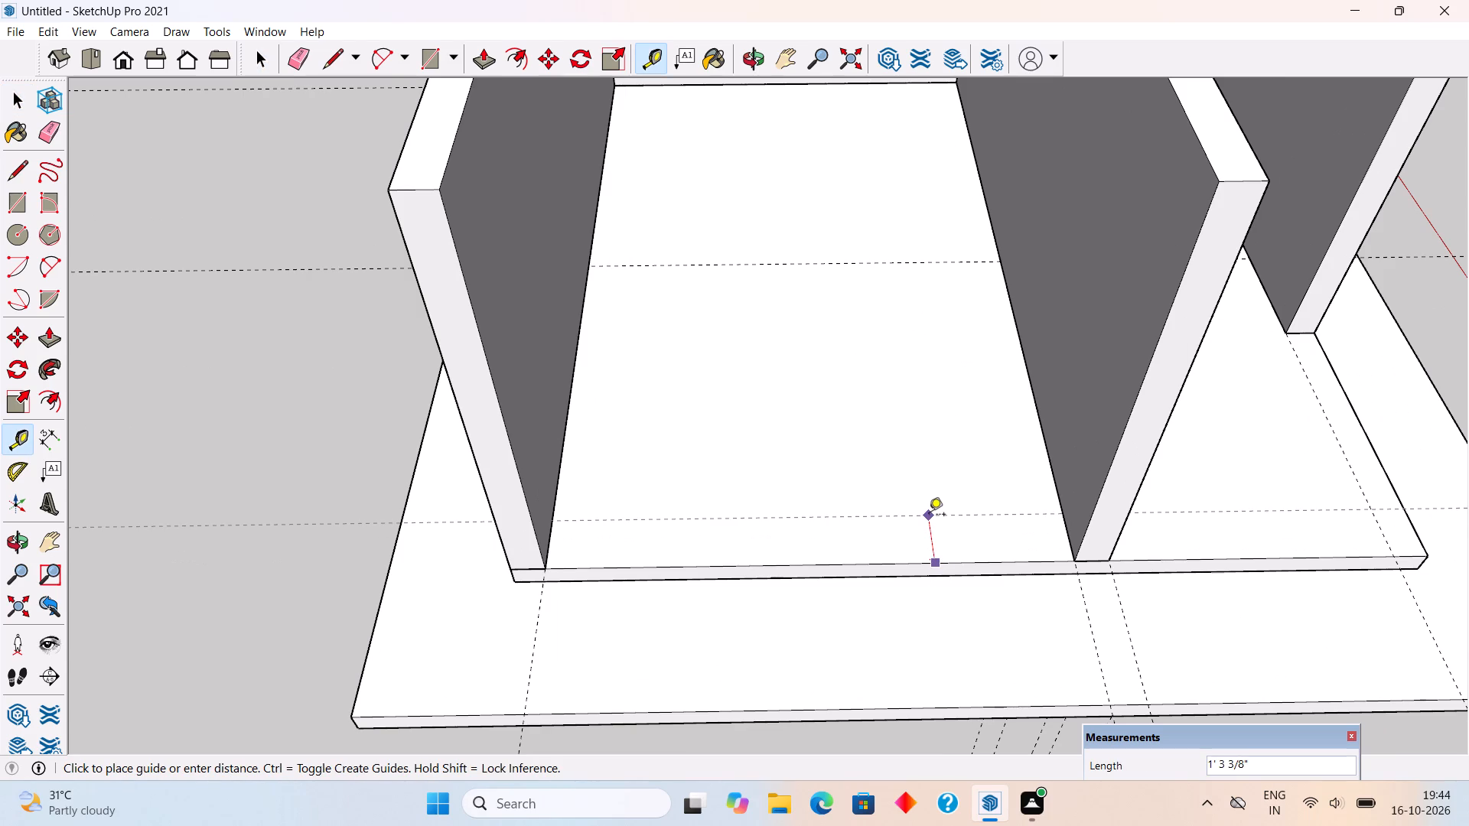
pyautogui.write('9"')
pyautogui.press('Return')
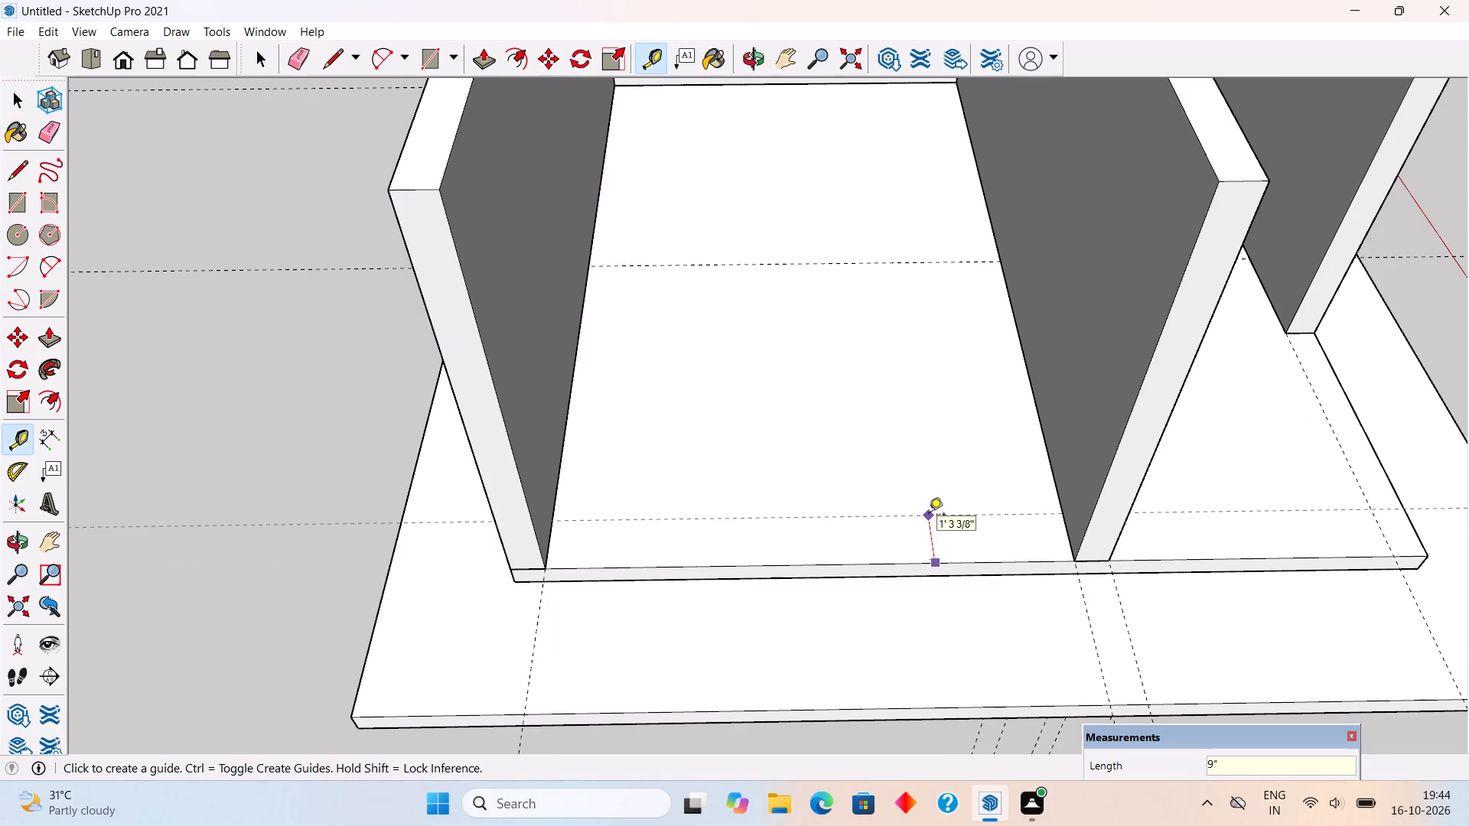
# Draw an 11'6" by 9" rectangle along the slab edge between the outer wall and the partition, and Push/Pull it up to their tops.
pyautogui.press('r')
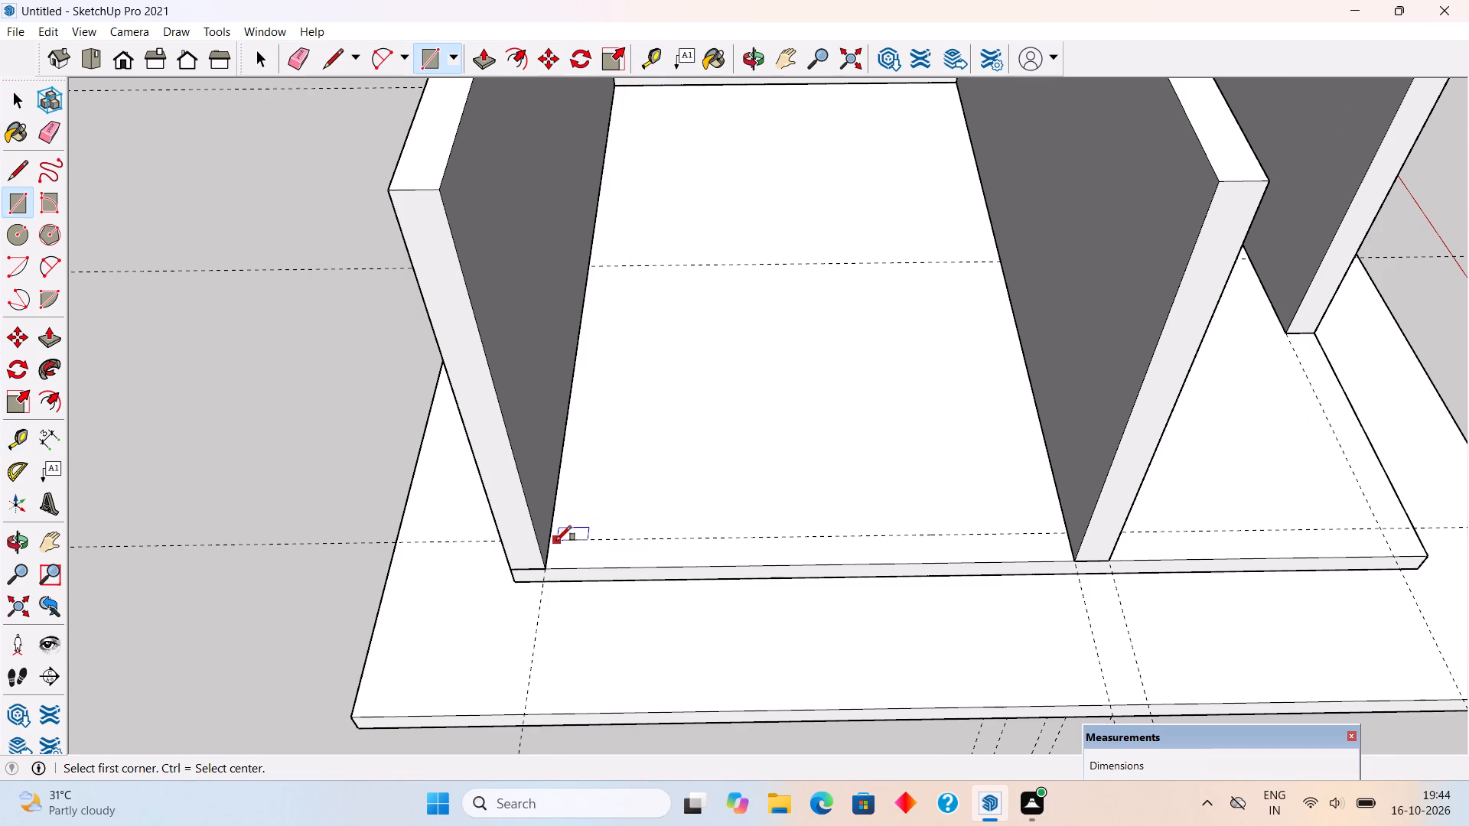
pyautogui.click(555, 541)
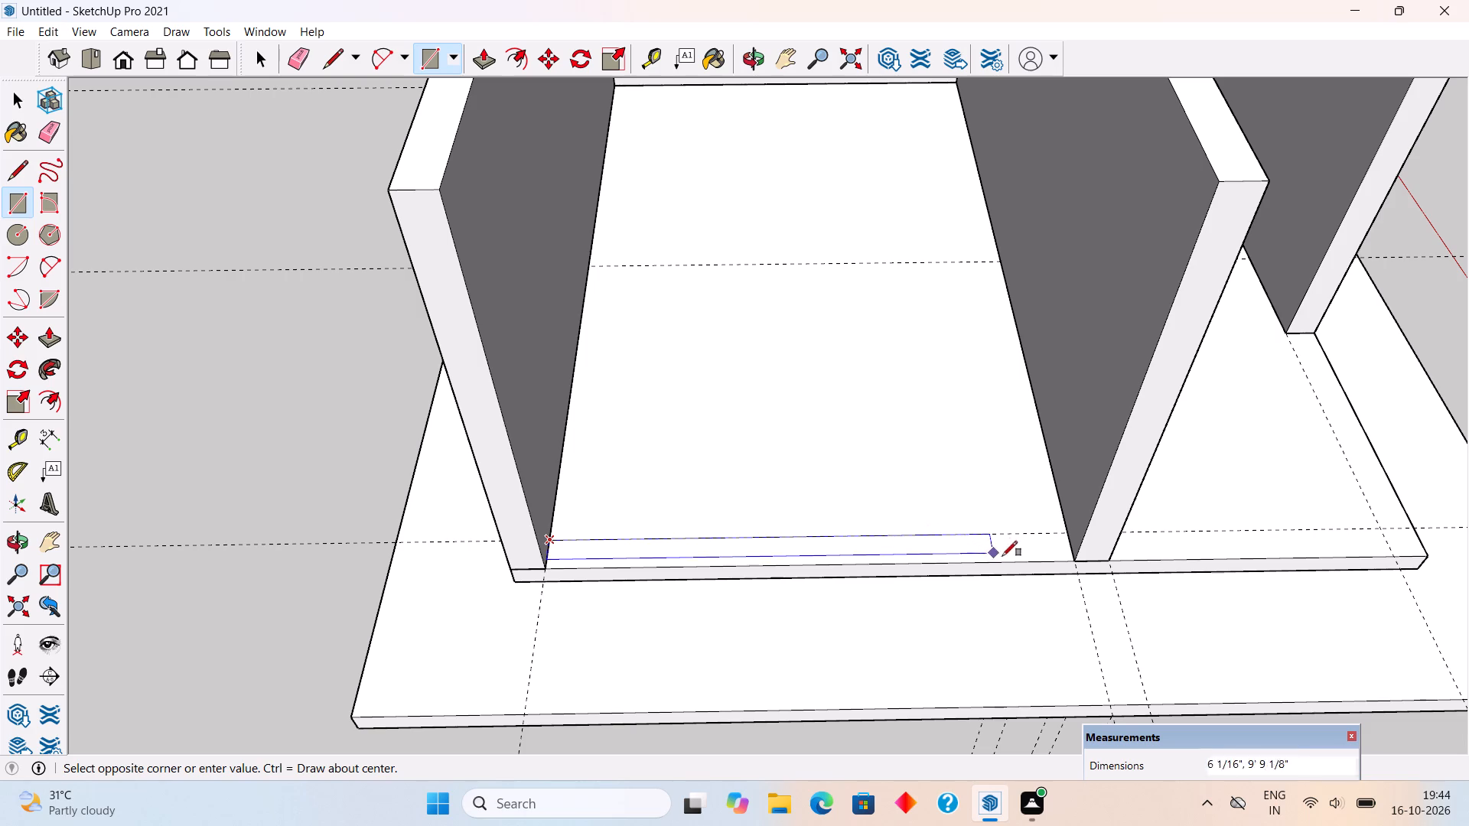
pyautogui.click(1072, 555)
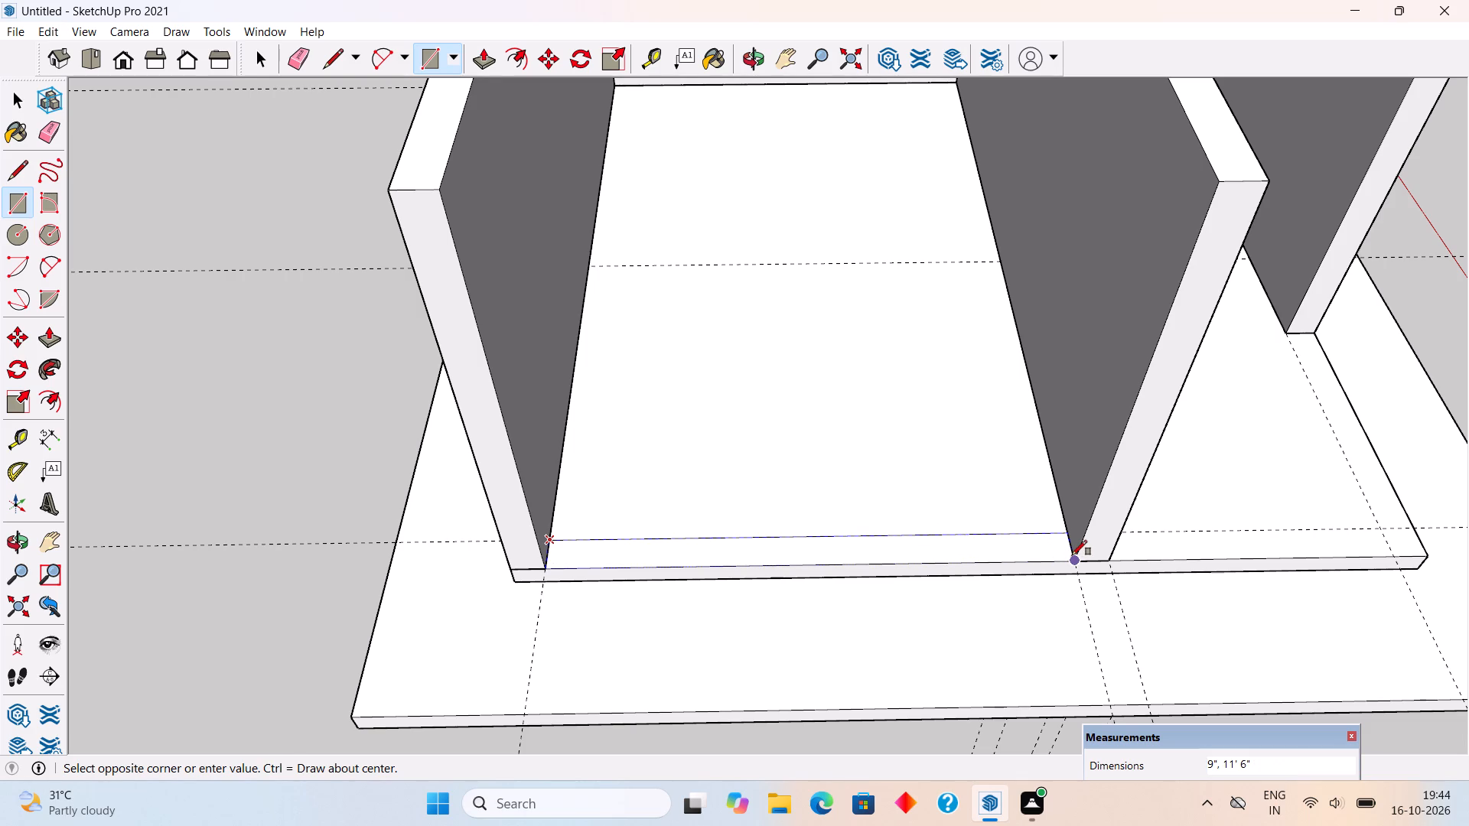
pyautogui.press('p')
pyautogui.click(1043, 540)
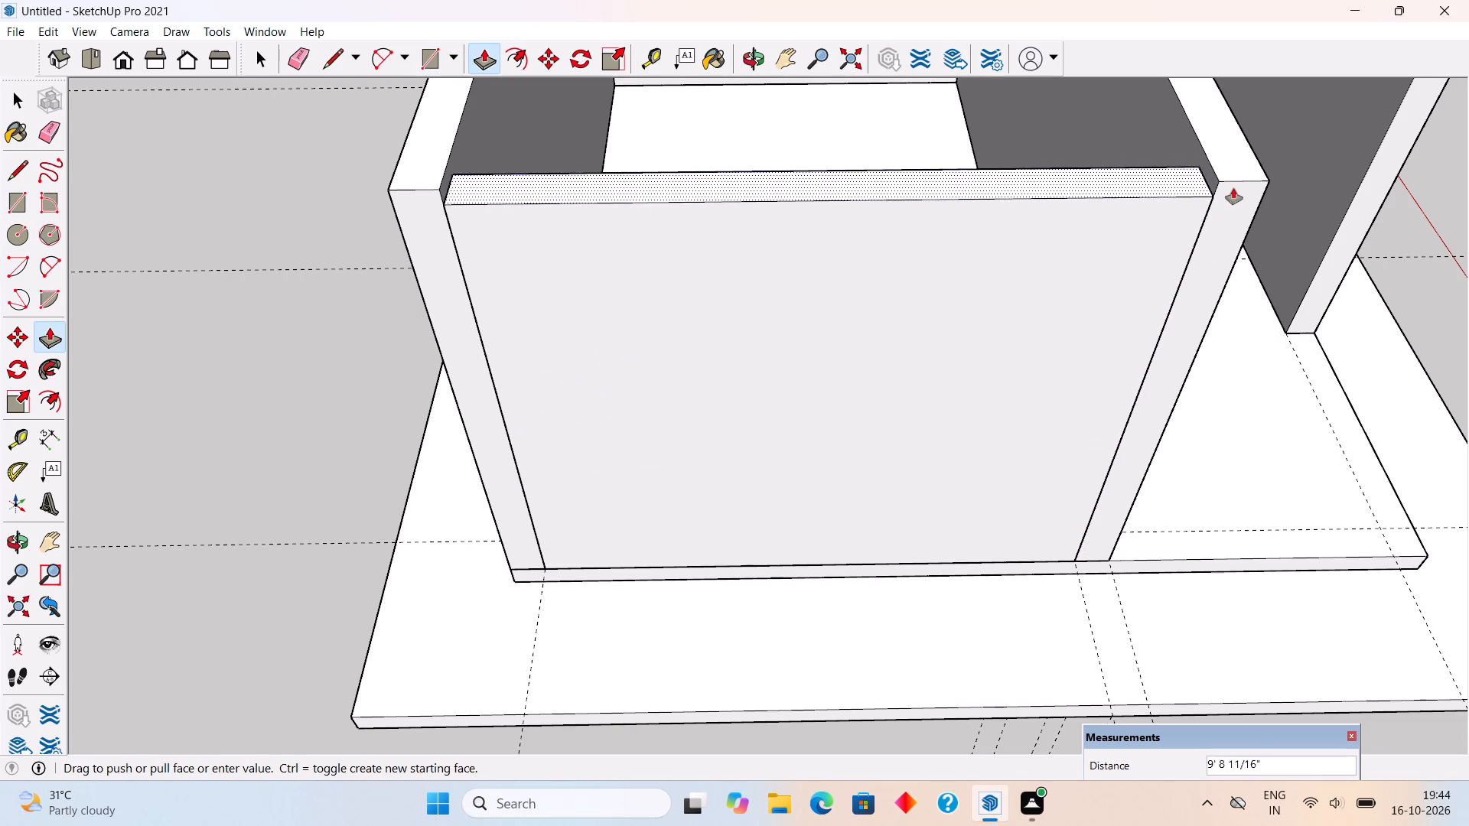
pyautogui.click(1236, 180)
# Make the new wall closing the room between the outer wall and the partition a group.
pyautogui.press('space')
pyautogui.tripleClick(1099, 198)
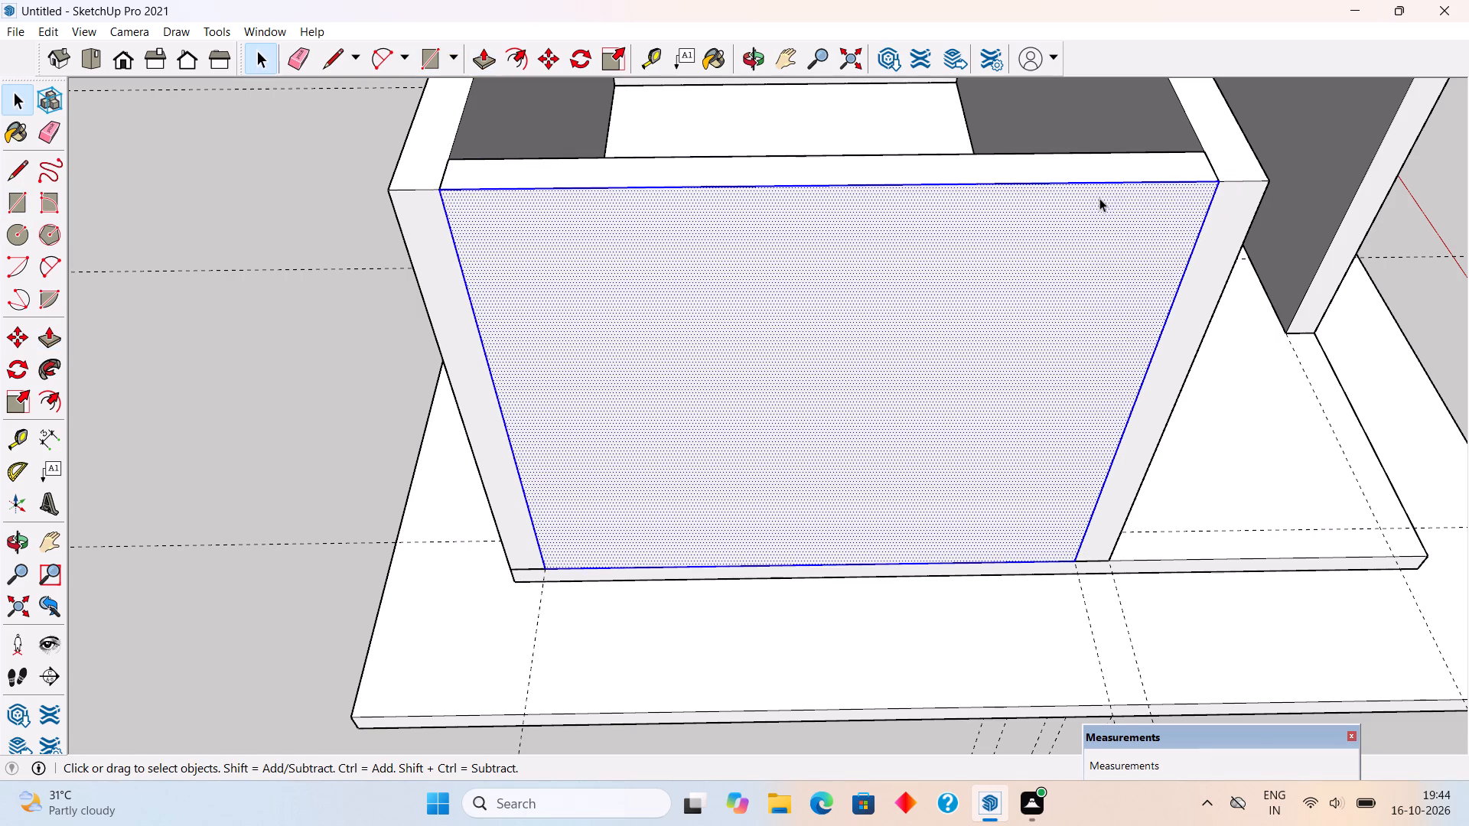
pyautogui.rightClick(1099, 198)
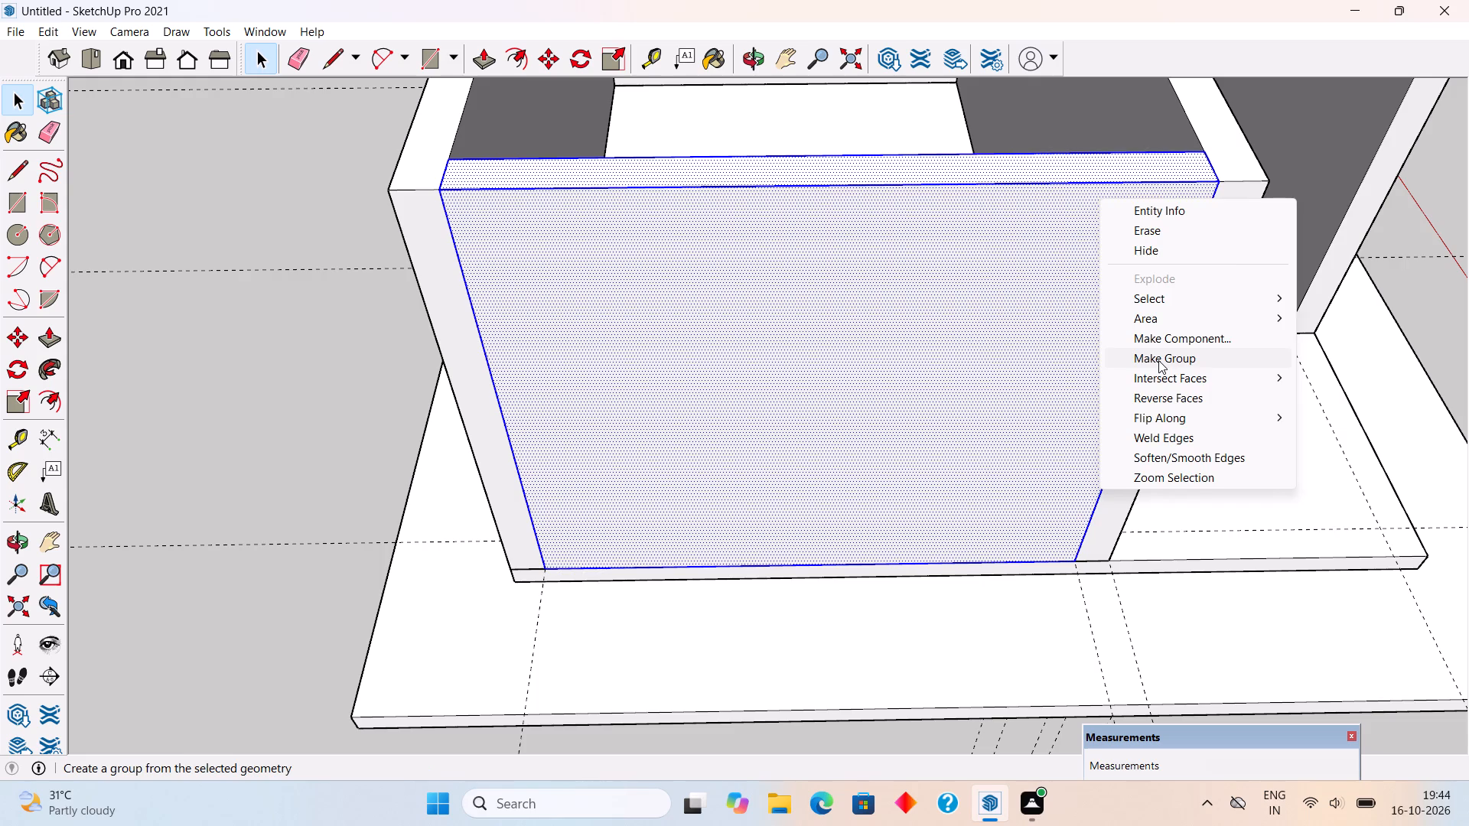
pyautogui.click(1158, 360)
pyautogui.scroll(-7, 1158, 360)
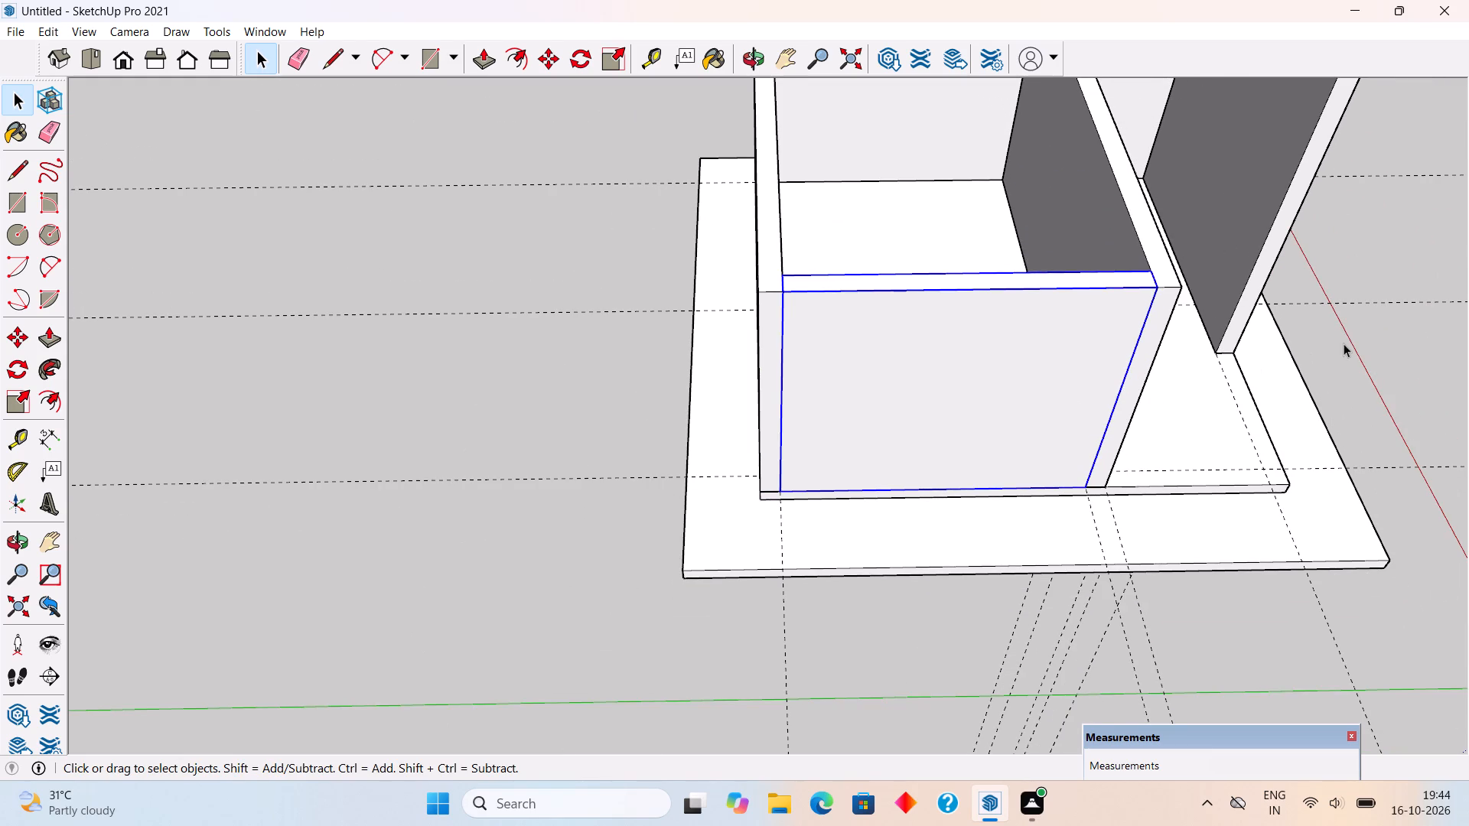
pyautogui.click(1347, 343)
# Examine the walls, slabs and tall wall of the structure from several sides.
pyautogui.scroll(-4, 1347, 343)
pyautogui.moveTo(1197, 324); pyautogui.dragTo(871, 238, button='middle')
pyautogui.scroll(-3, 871, 238)
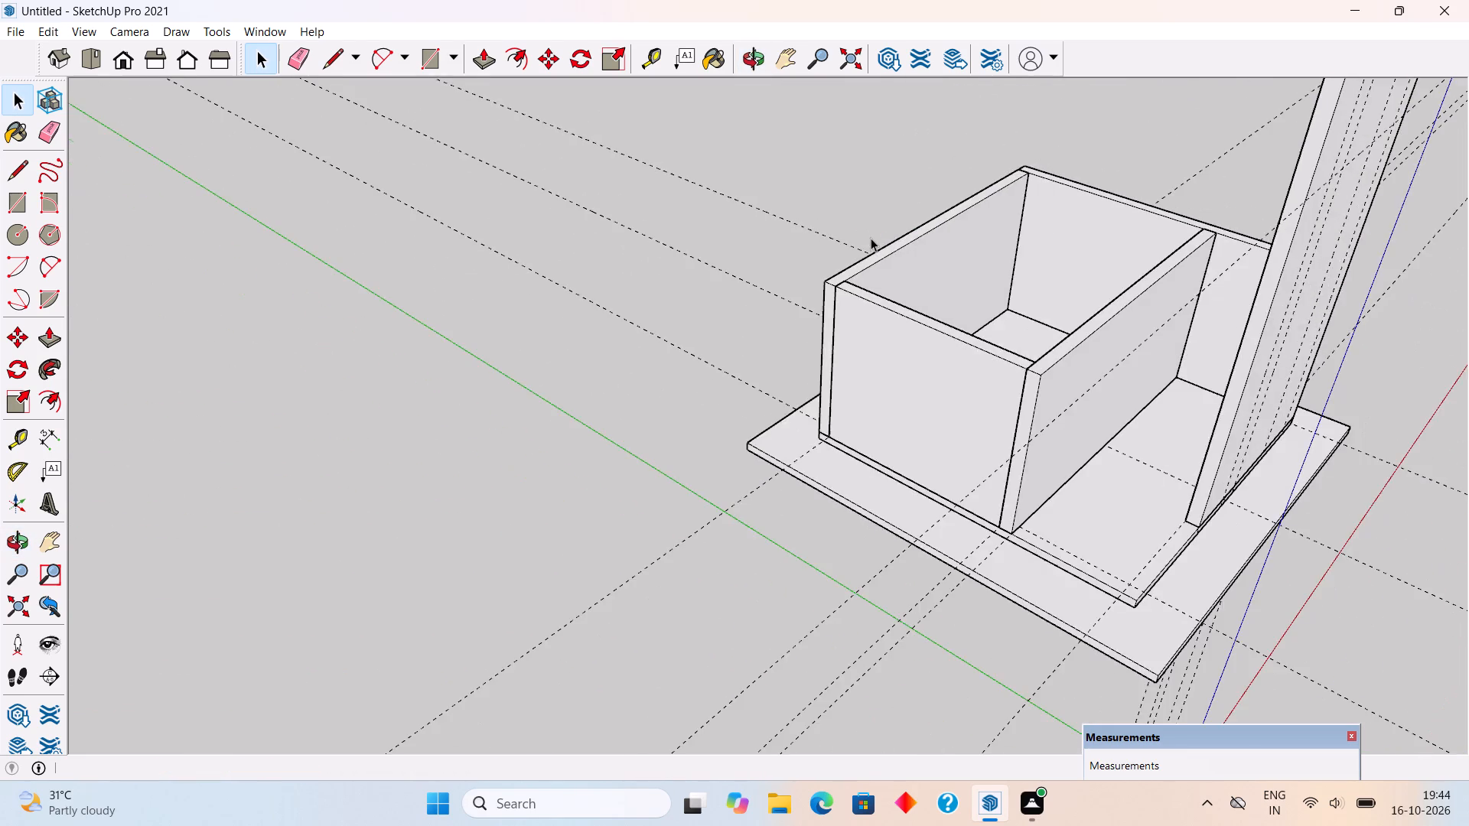
pyautogui.scroll(-3, 871, 238)
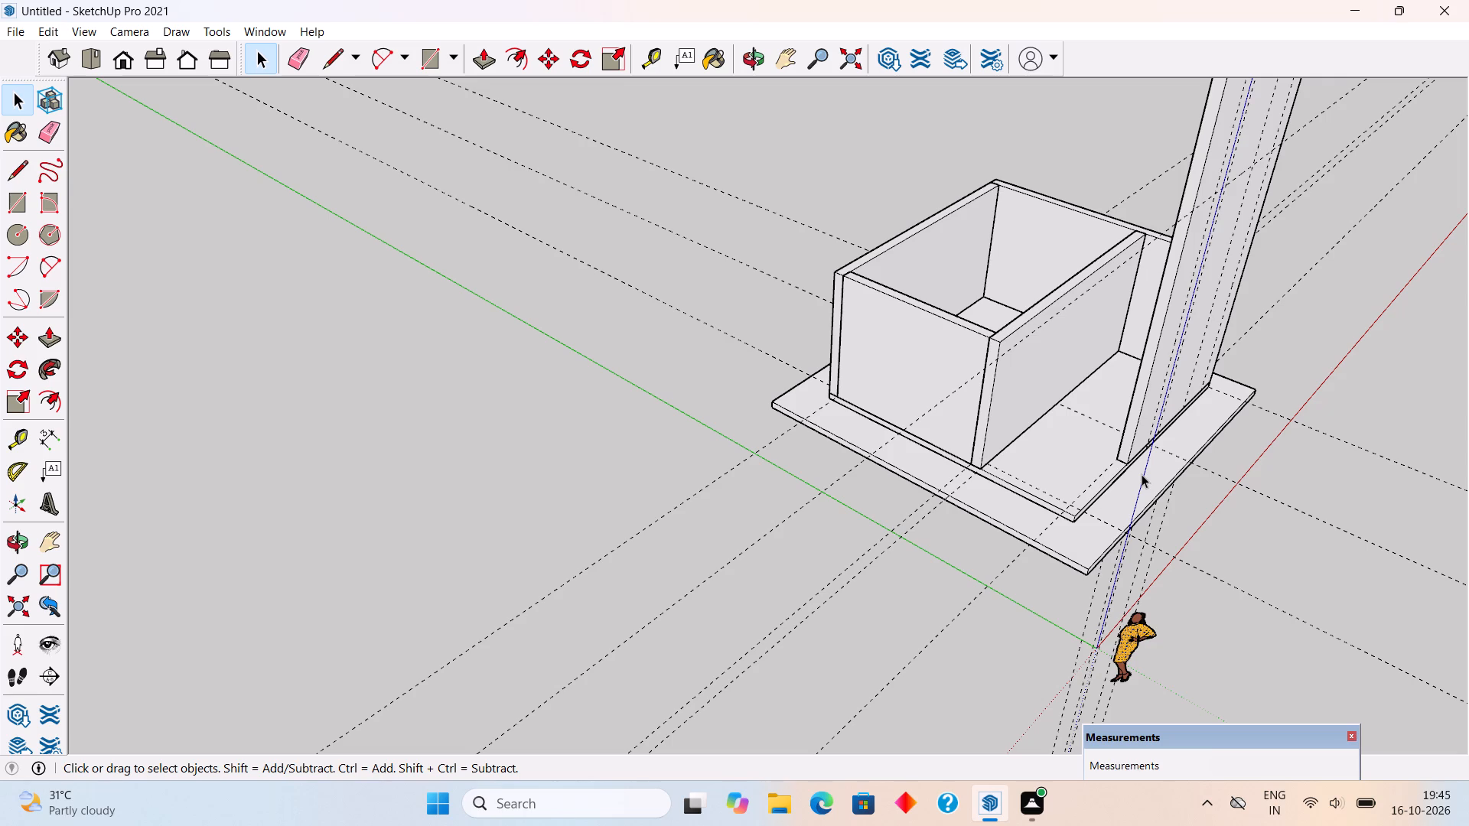
pyautogui.scroll(3, 1137, 442)
pyautogui.scroll(-3, 1137, 454)
pyautogui.scroll(-4, 891, 500)
pyautogui.scroll(4, 1099, 516)
pyautogui.moveTo(1107, 503); pyautogui.dragTo(795, 385, button='middle')
pyautogui.scroll(-2, 914, 460)
pyautogui.moveTo(838, 408); pyautogui.dragTo(700, 318, button='middle')
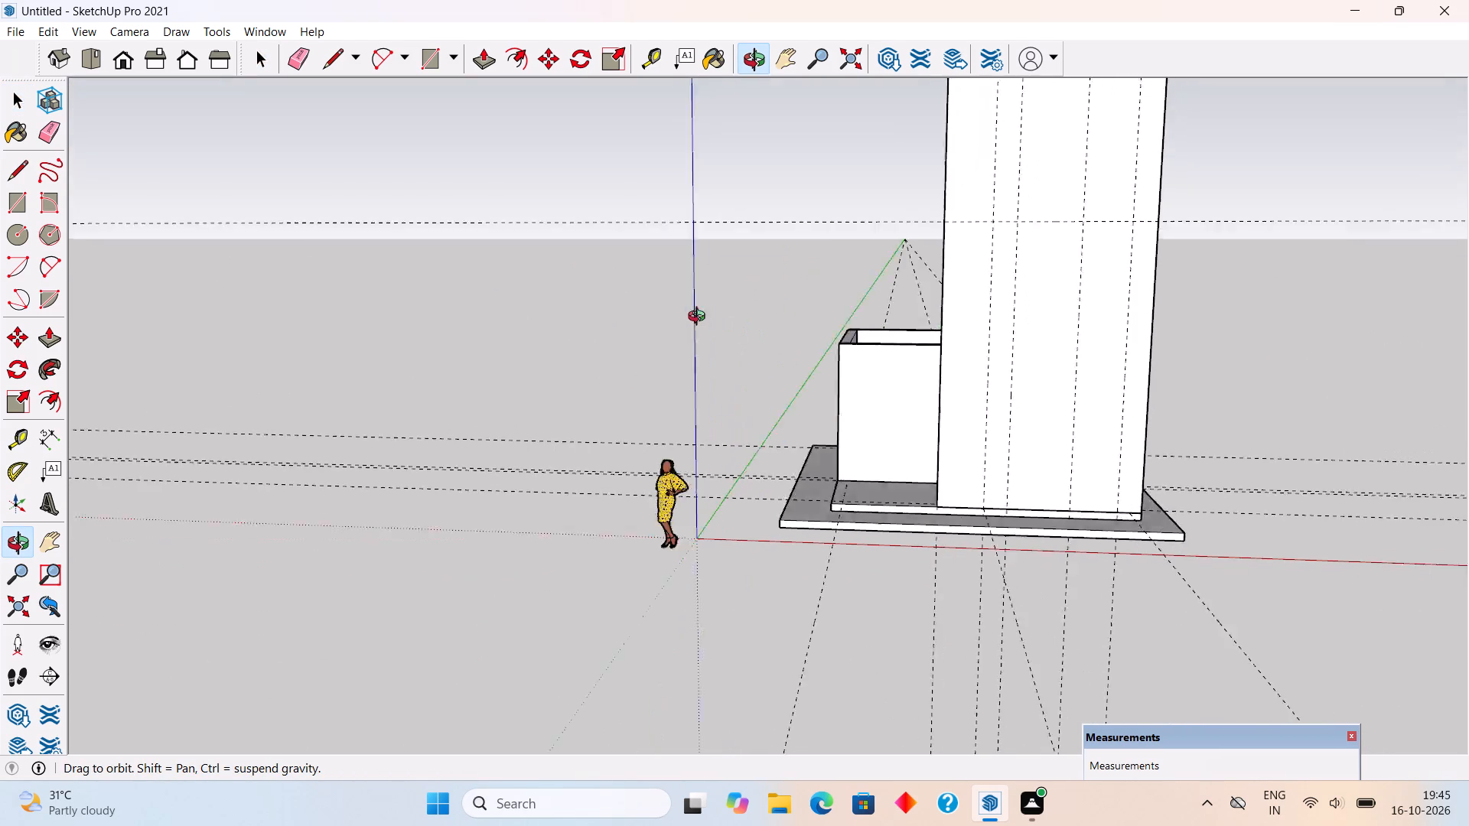
pyautogui.moveTo(700, 318); pyautogui.dragTo(793, 348, button='middle')
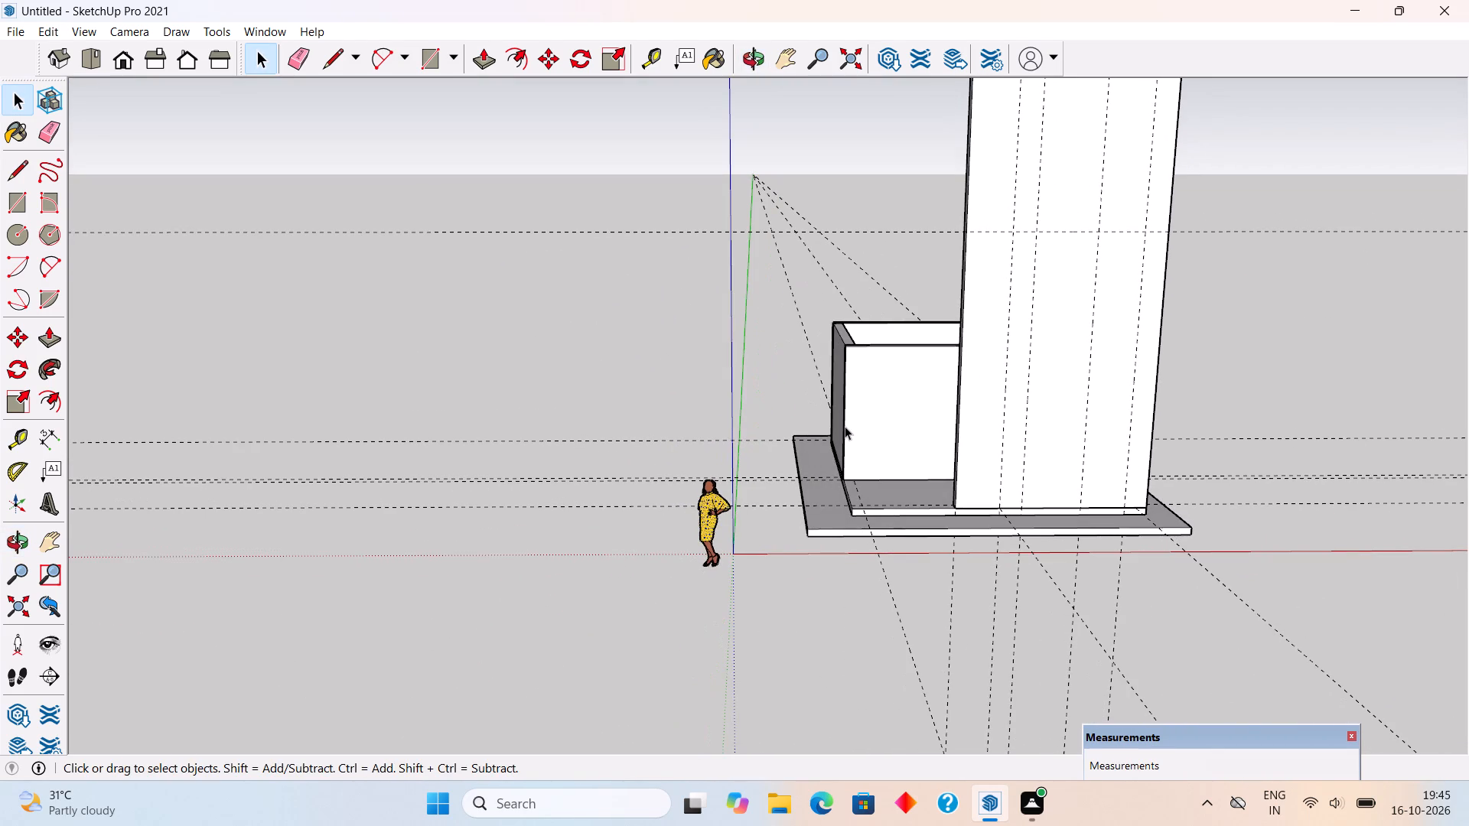
pyautogui.scroll(-3, 845, 426)
pyautogui.scroll(3, 845, 426)
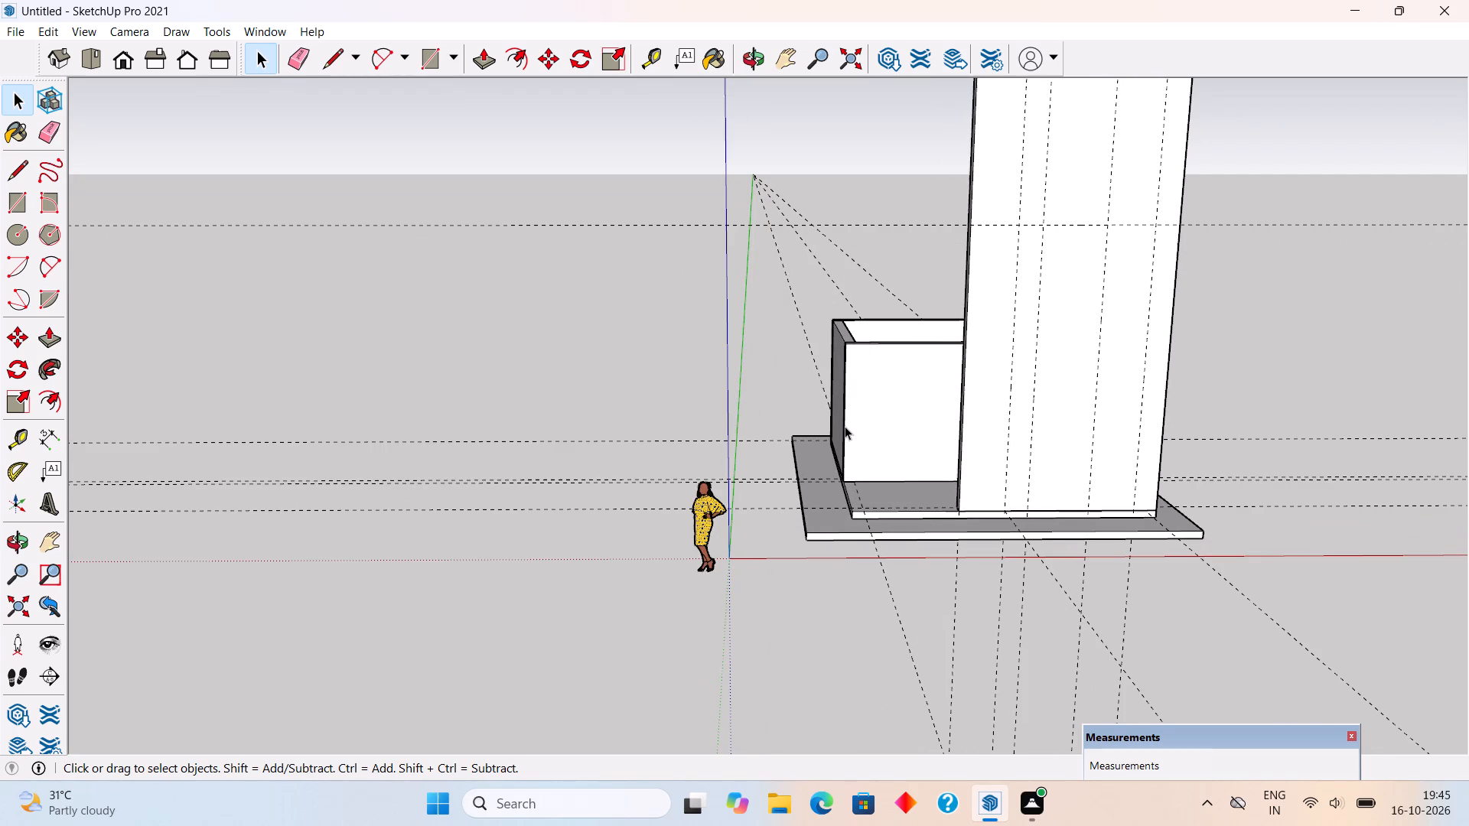
pyautogui.scroll(-2, 845, 426)
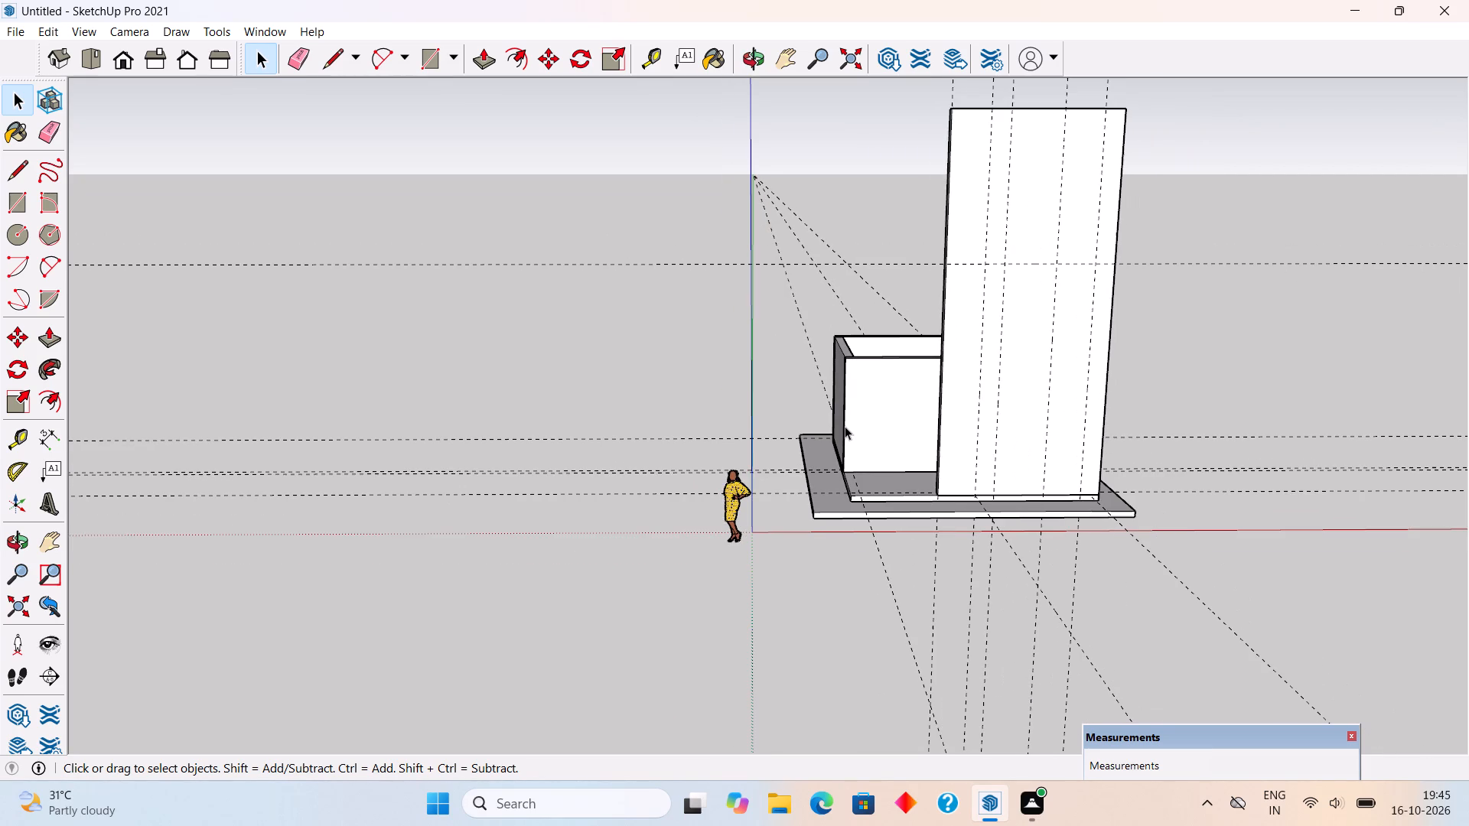
pyautogui.moveTo(830, 408); pyautogui.dragTo(747, 340, button='middle')
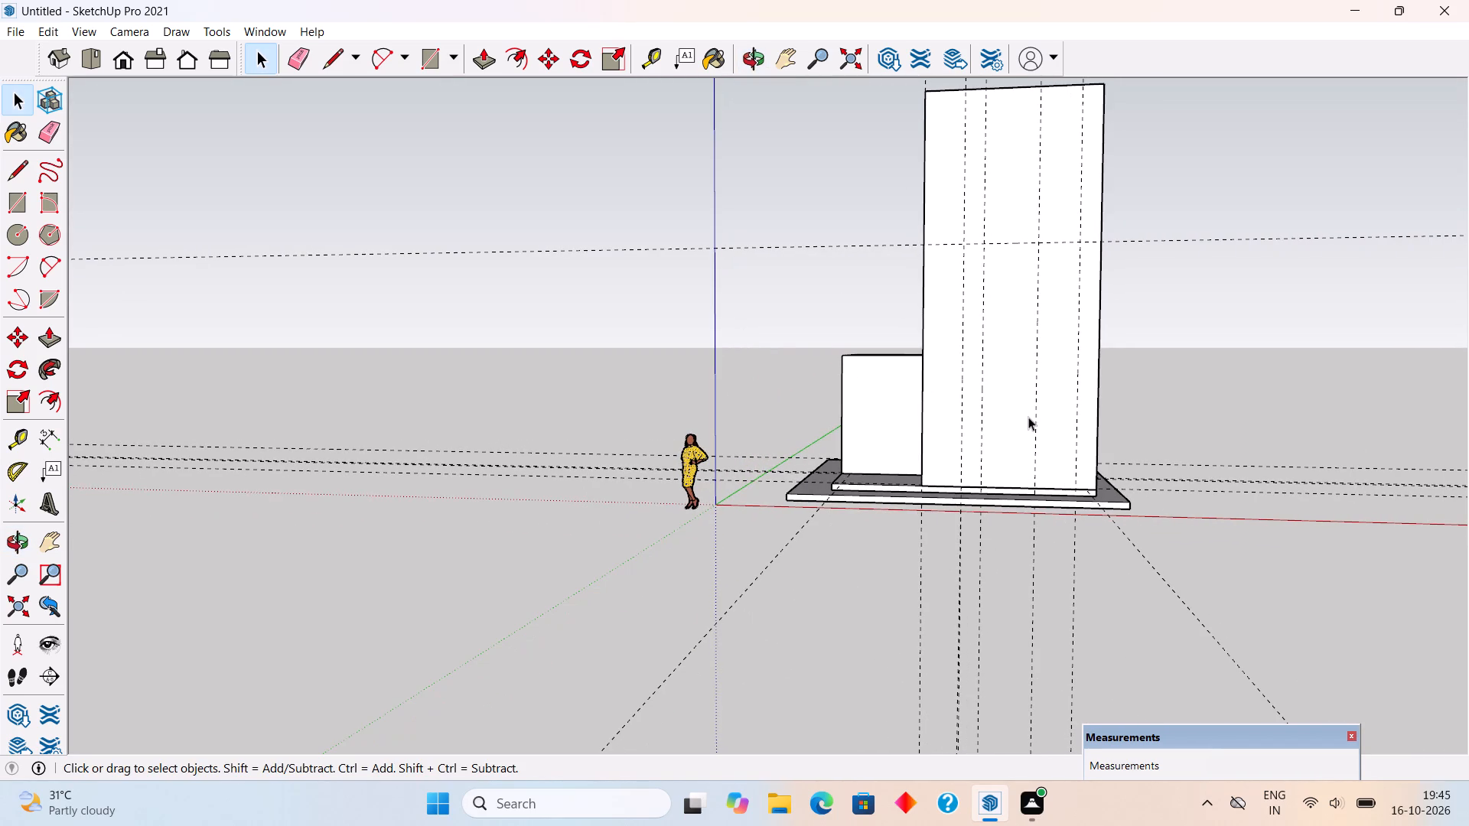
pyautogui.scroll(1, 1116, 472)
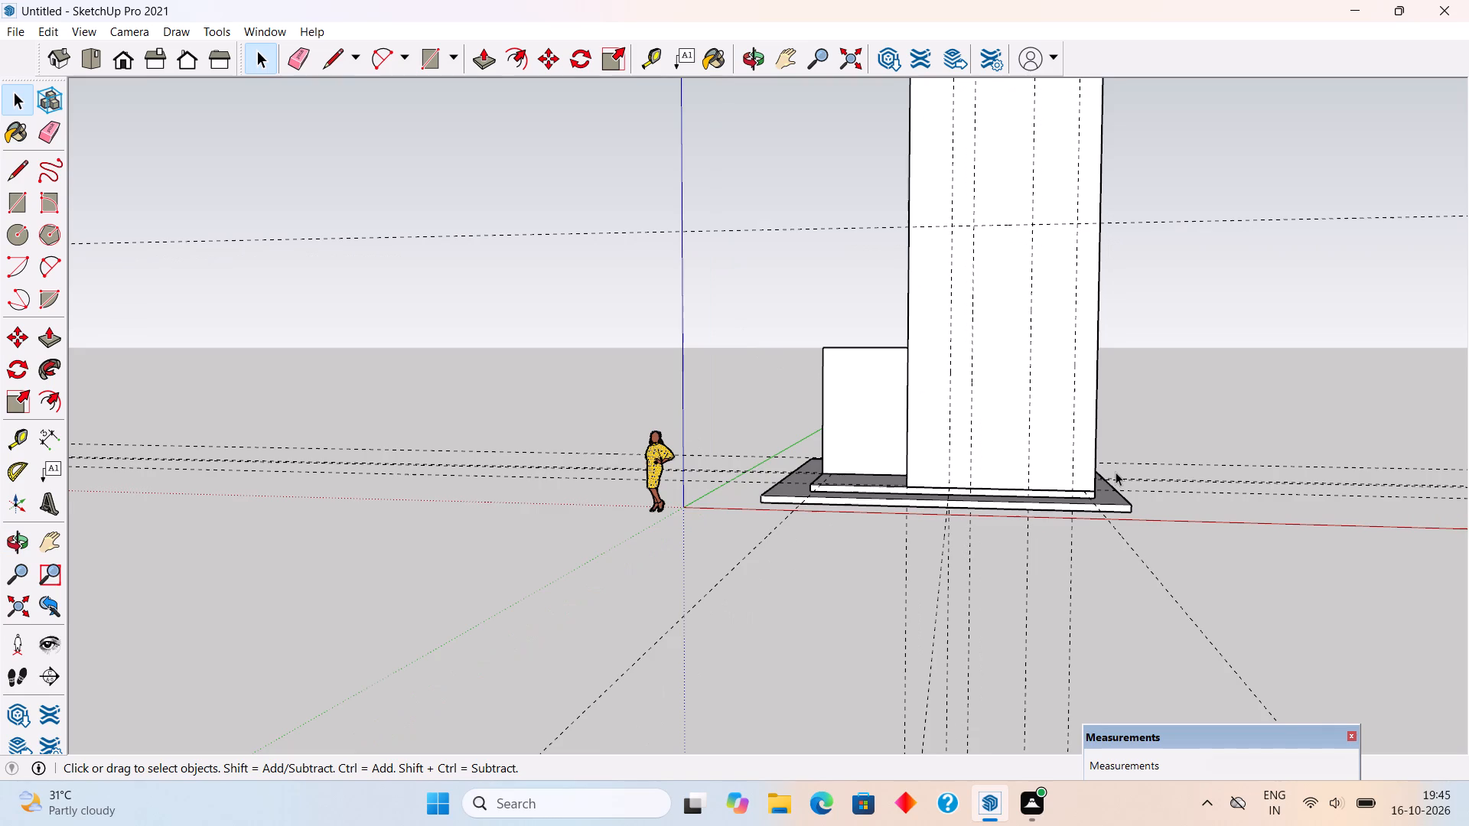
pyautogui.scroll(-1, 1116, 472)
pyautogui.scroll(-1, 1099, 285)
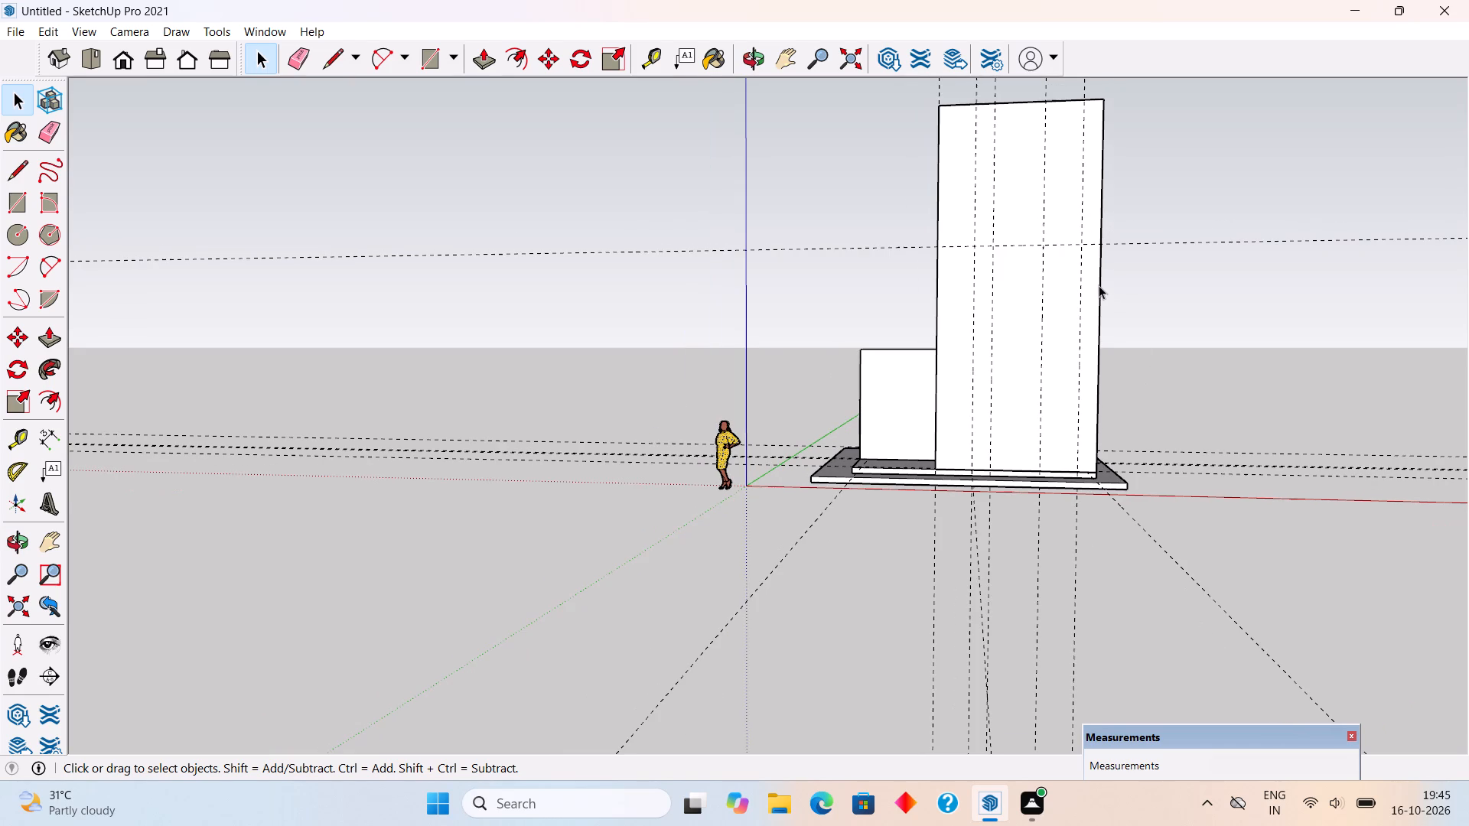
pyautogui.scroll(2, 1040, 86)
pyautogui.scroll(1, 1053, 175)
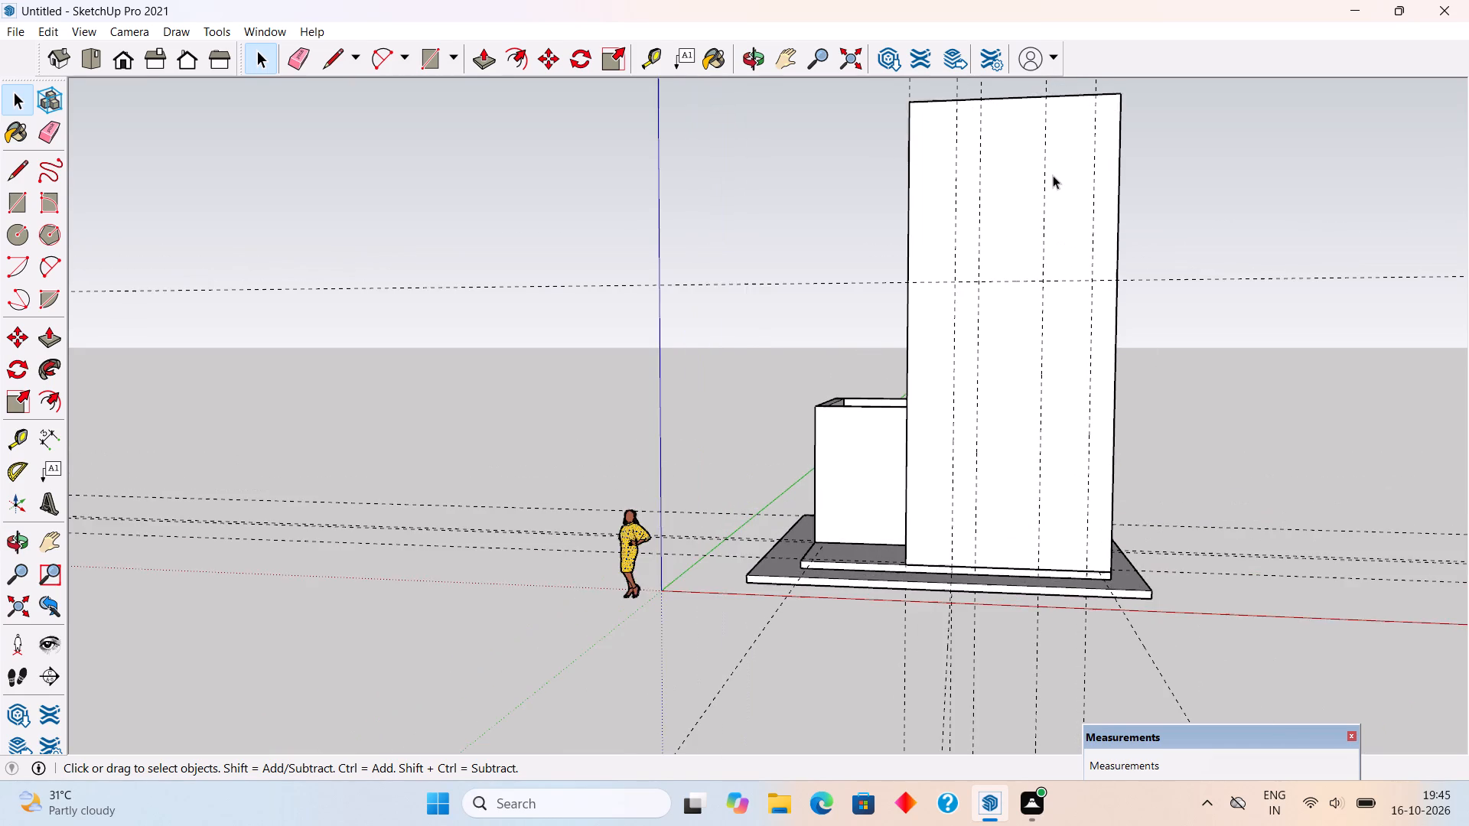
pyautogui.moveTo(1094, 246); pyautogui.dragTo(1252, 343, button='middle')
pyautogui.scroll(1, 1192, 473)
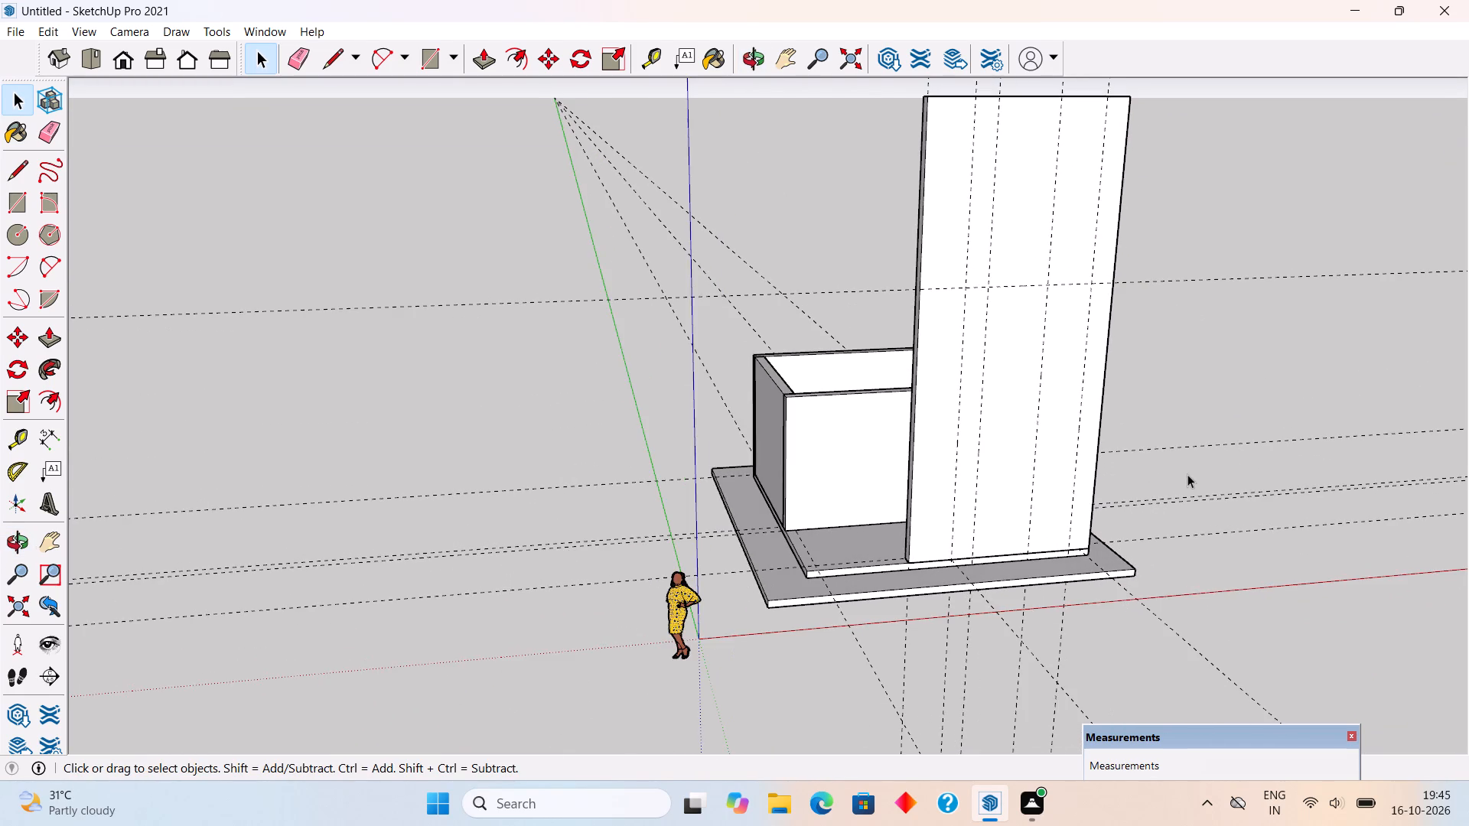
pyautogui.moveTo(1055, 475); pyautogui.dragTo(1166, 479, button='middle')
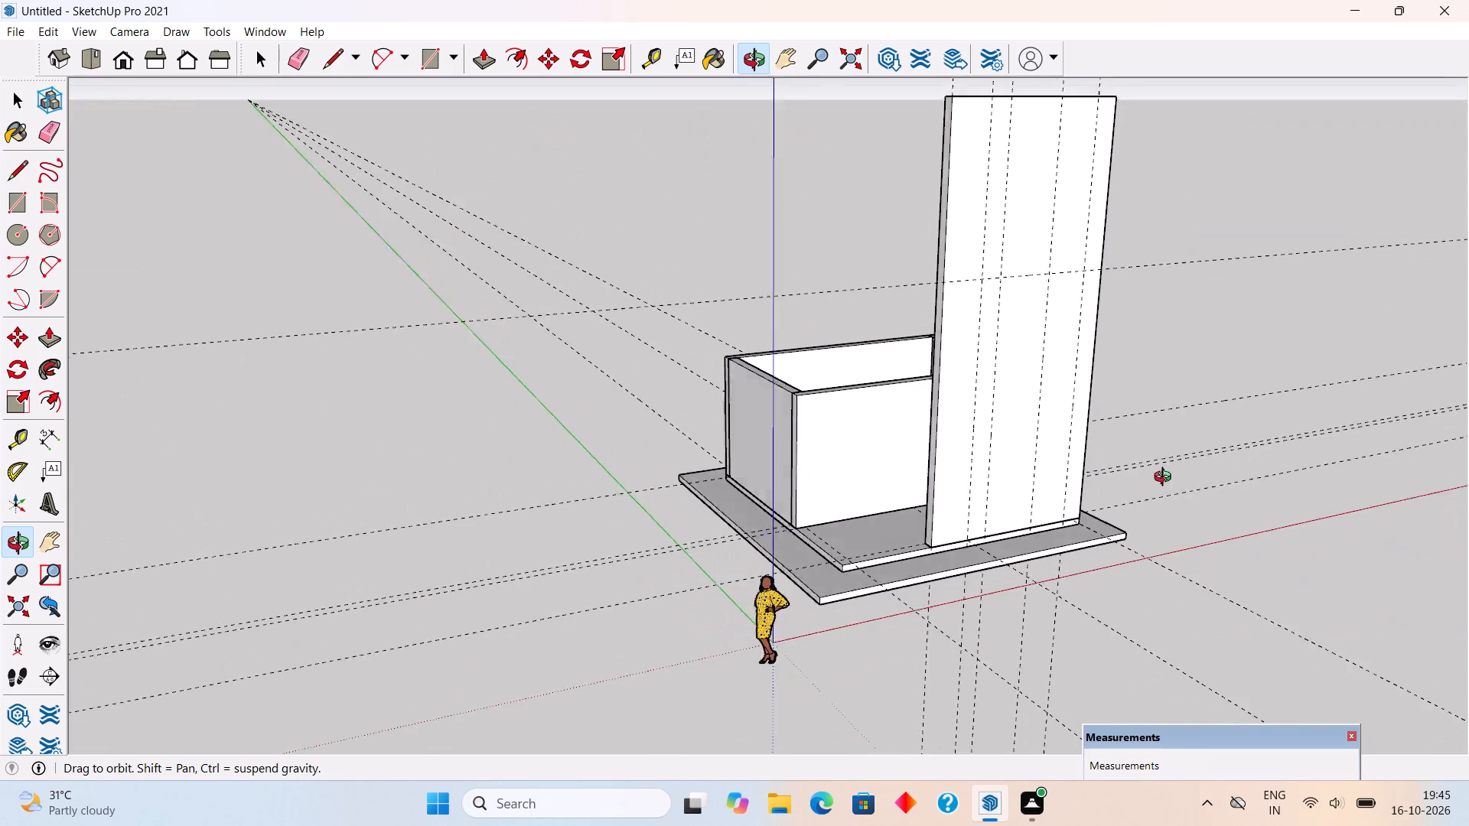
pyautogui.moveTo(1166, 479); pyautogui.dragTo(1380, 490, button='middle')
pyautogui.moveTo(978, 512); pyautogui.dragTo(1254, 508, button='middle')
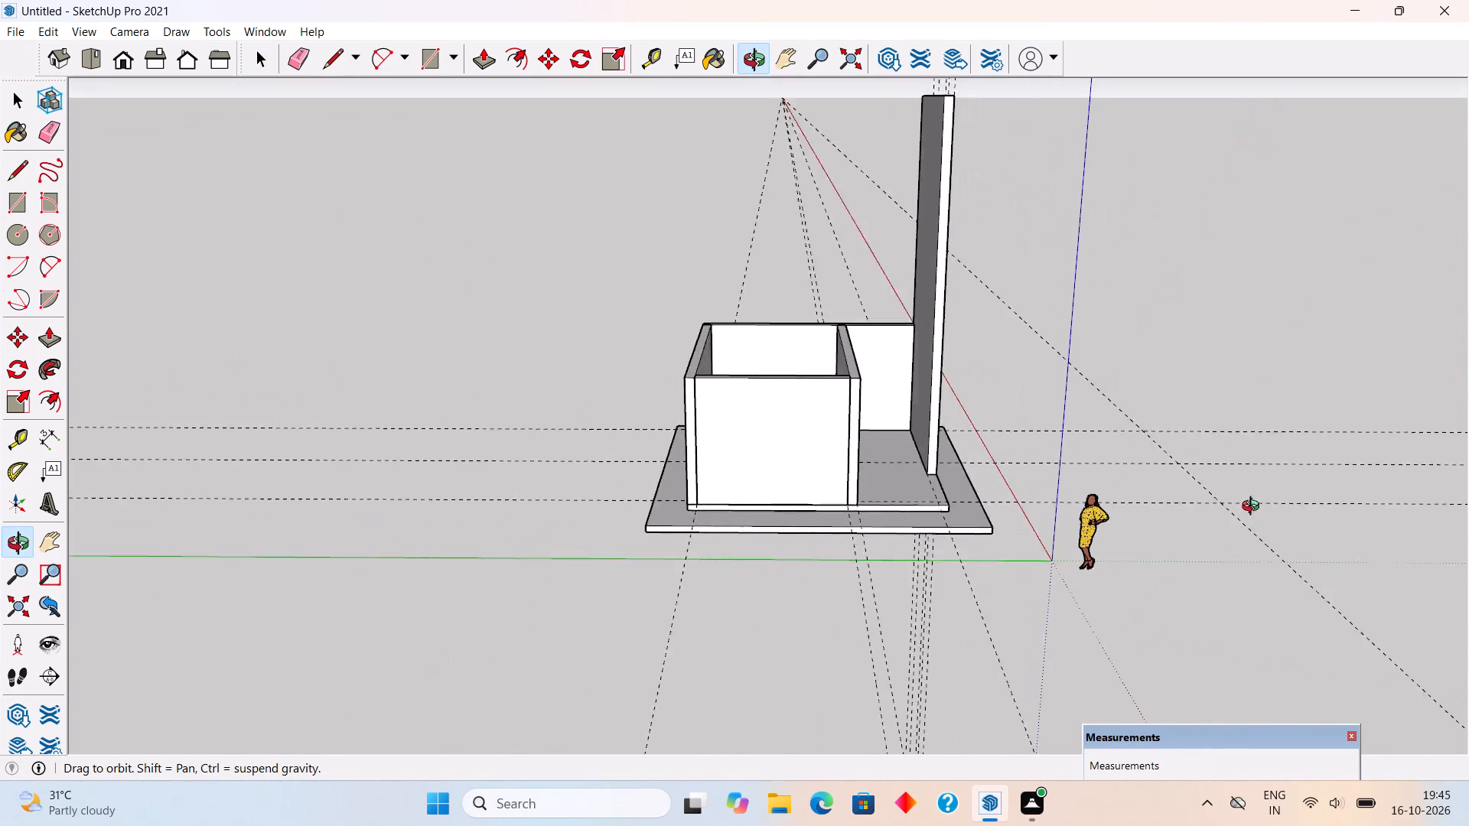
pyautogui.moveTo(1254, 508); pyautogui.dragTo(1275, 512, button='middle')
pyautogui.moveTo(839, 428); pyautogui.dragTo(907, 500, button='middle')
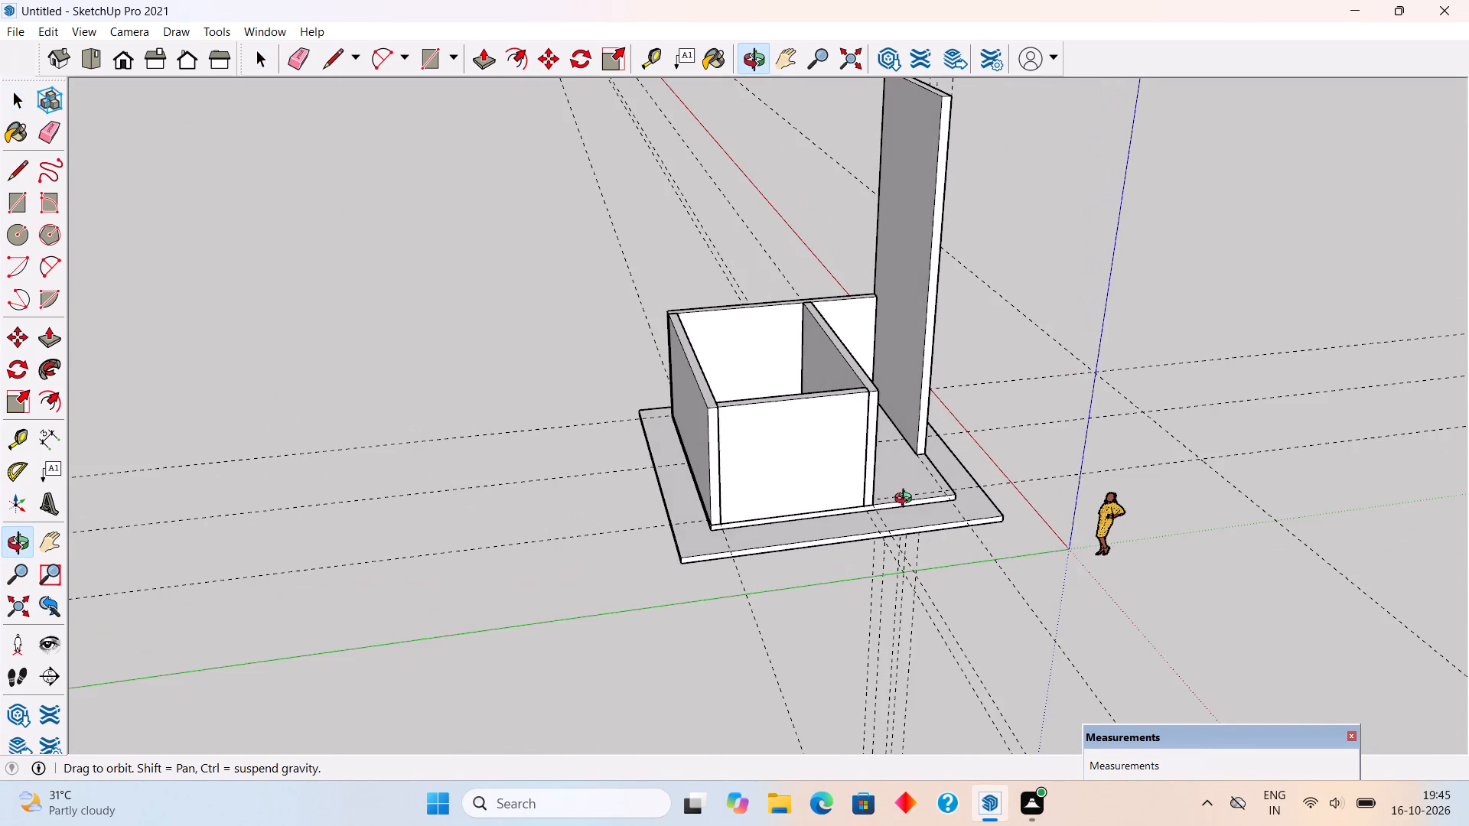
pyautogui.moveTo(907, 500); pyautogui.dragTo(548, 446, button='middle')
pyautogui.scroll(-1, 548, 446)
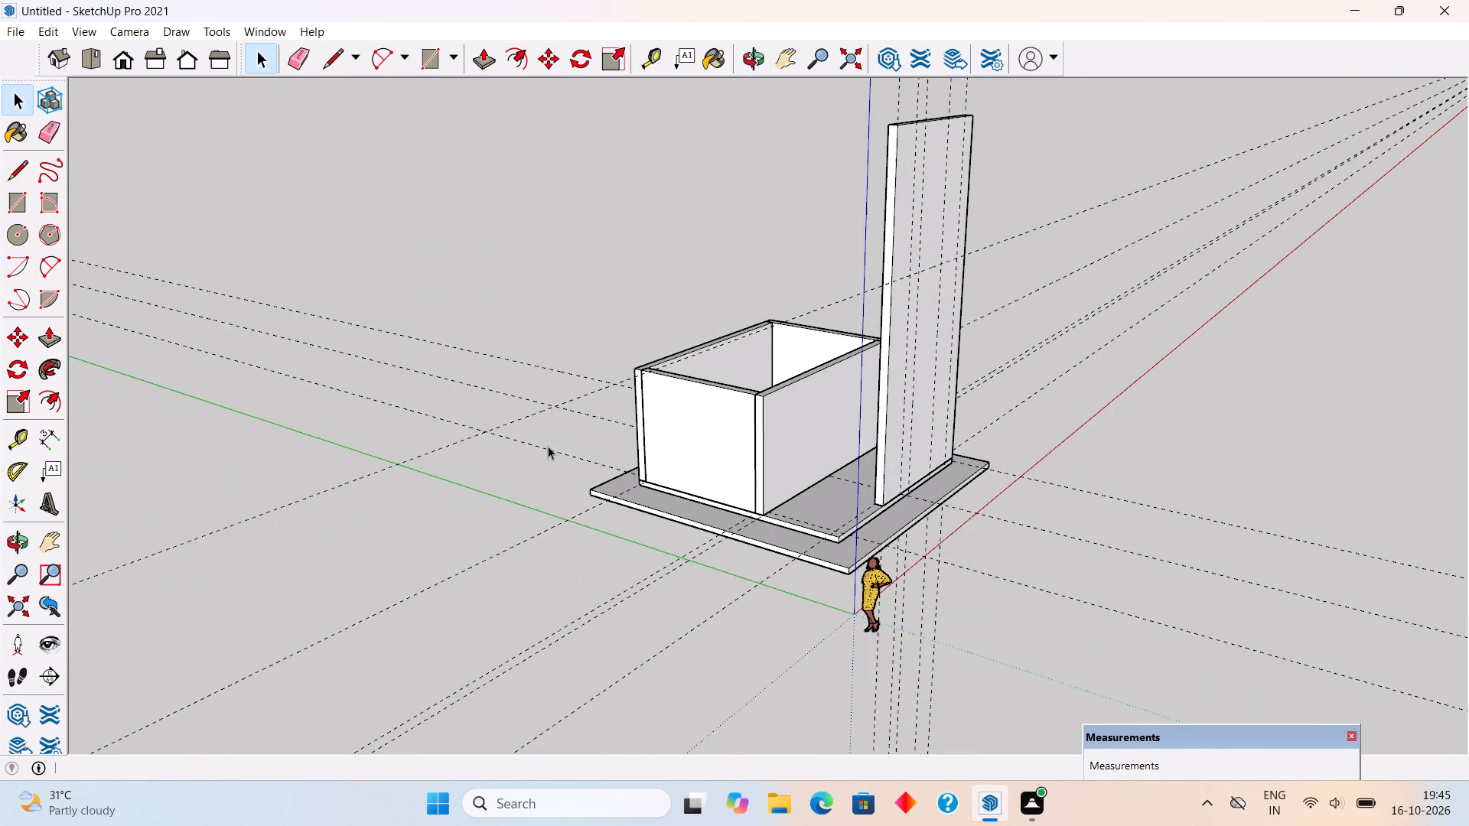
# Draw a 20' by 13' rectangle across the tops of the room's walls and Push/Pull it up 6" as a roof slab.
pyautogui.scroll(3, 838, 454)
pyautogui.scroll(3, 1011, 552)
pyautogui.moveTo(963, 539); pyautogui.dragTo(798, 480, button='middle')
pyautogui.scroll(-2, 798, 480)
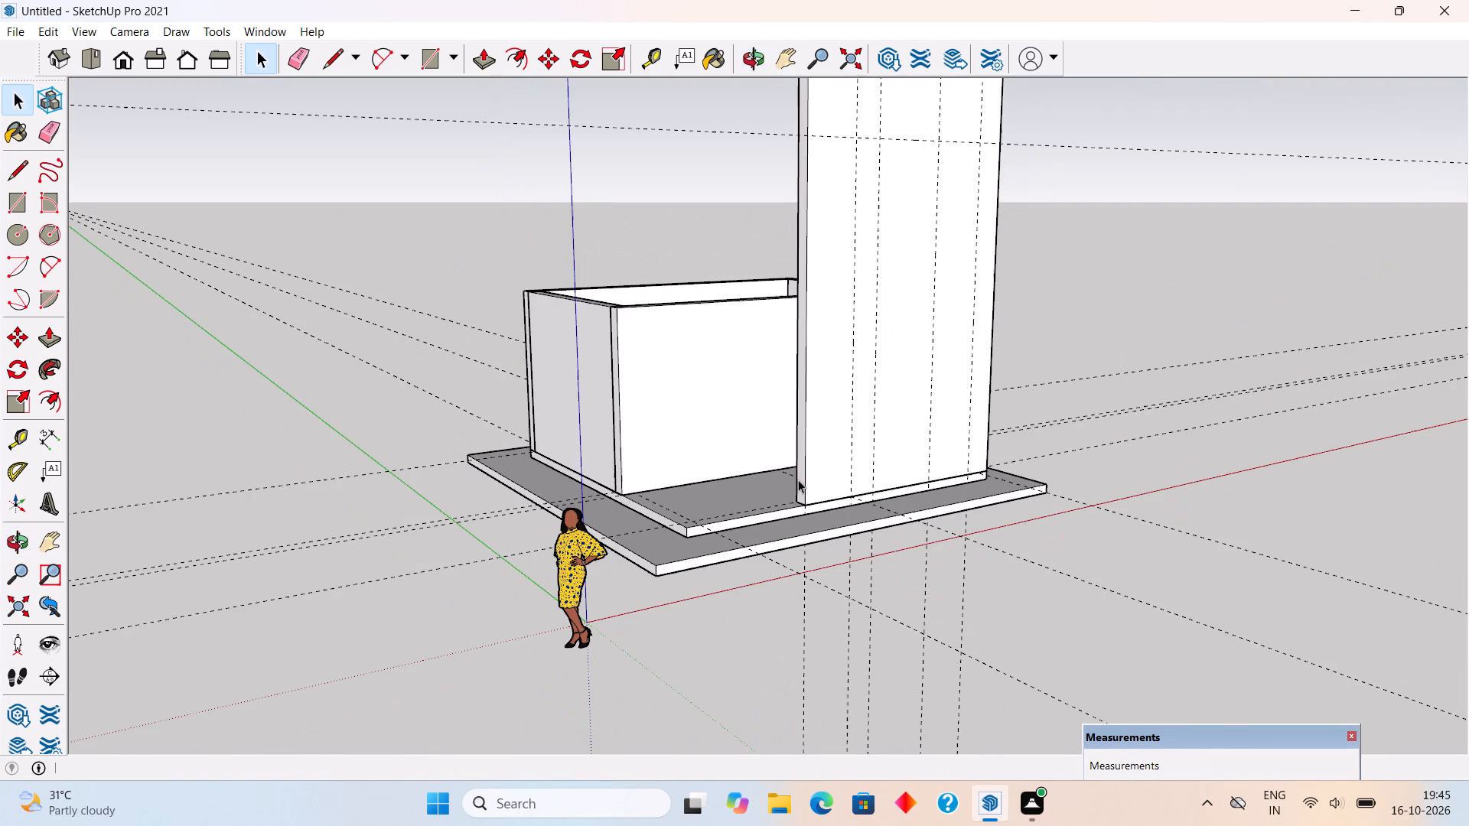
pyautogui.moveTo(798, 480); pyautogui.dragTo(1137, 641, button='middle')
pyautogui.click(563, 521)
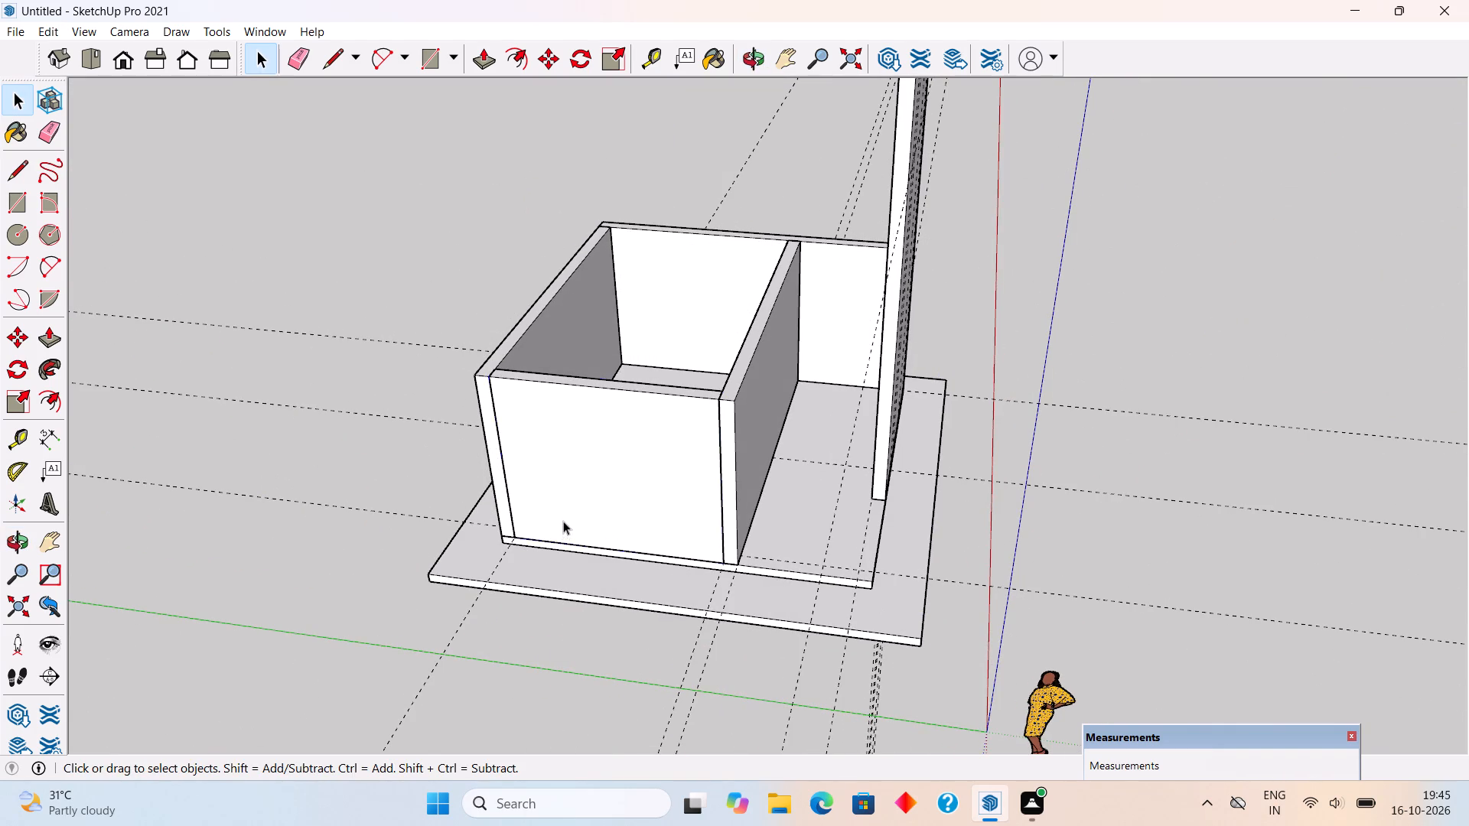
pyautogui.press('r')
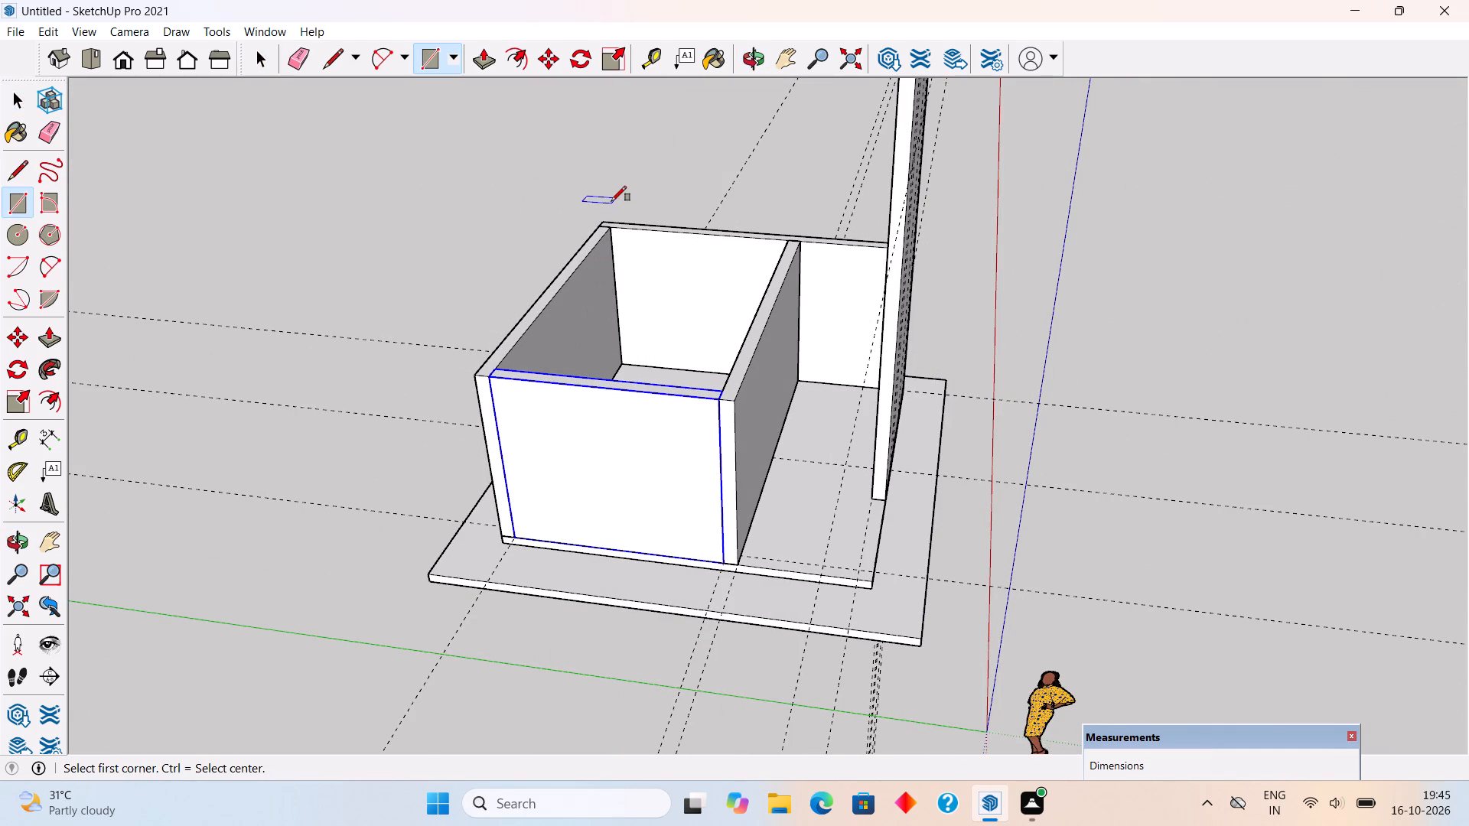
pyautogui.click(603, 220)
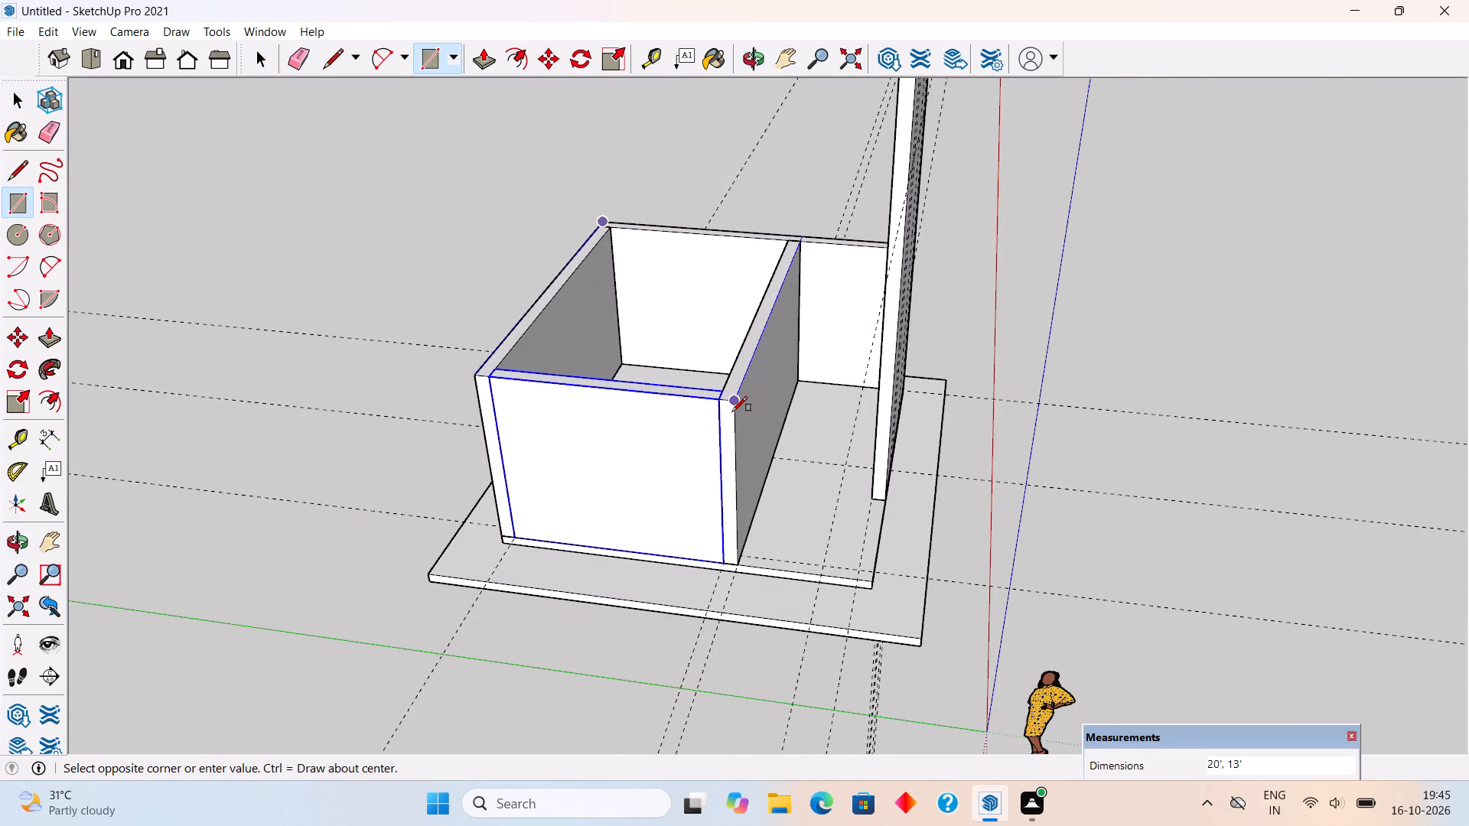
pyautogui.click(732, 411)
pyautogui.press('p')
pyautogui.click(715, 390)
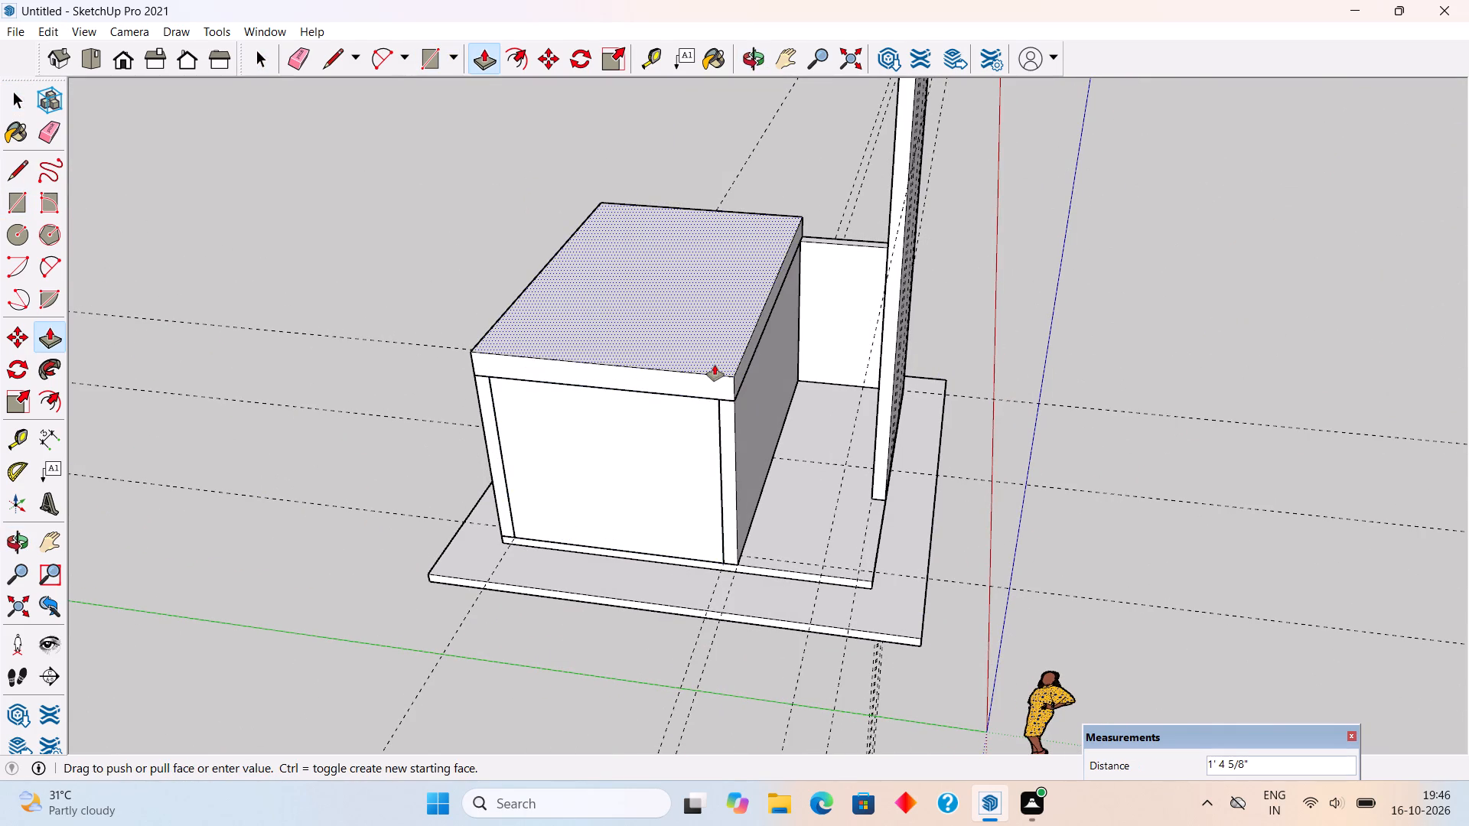
pyautogui.write('6"')
pyautogui.press('Return')
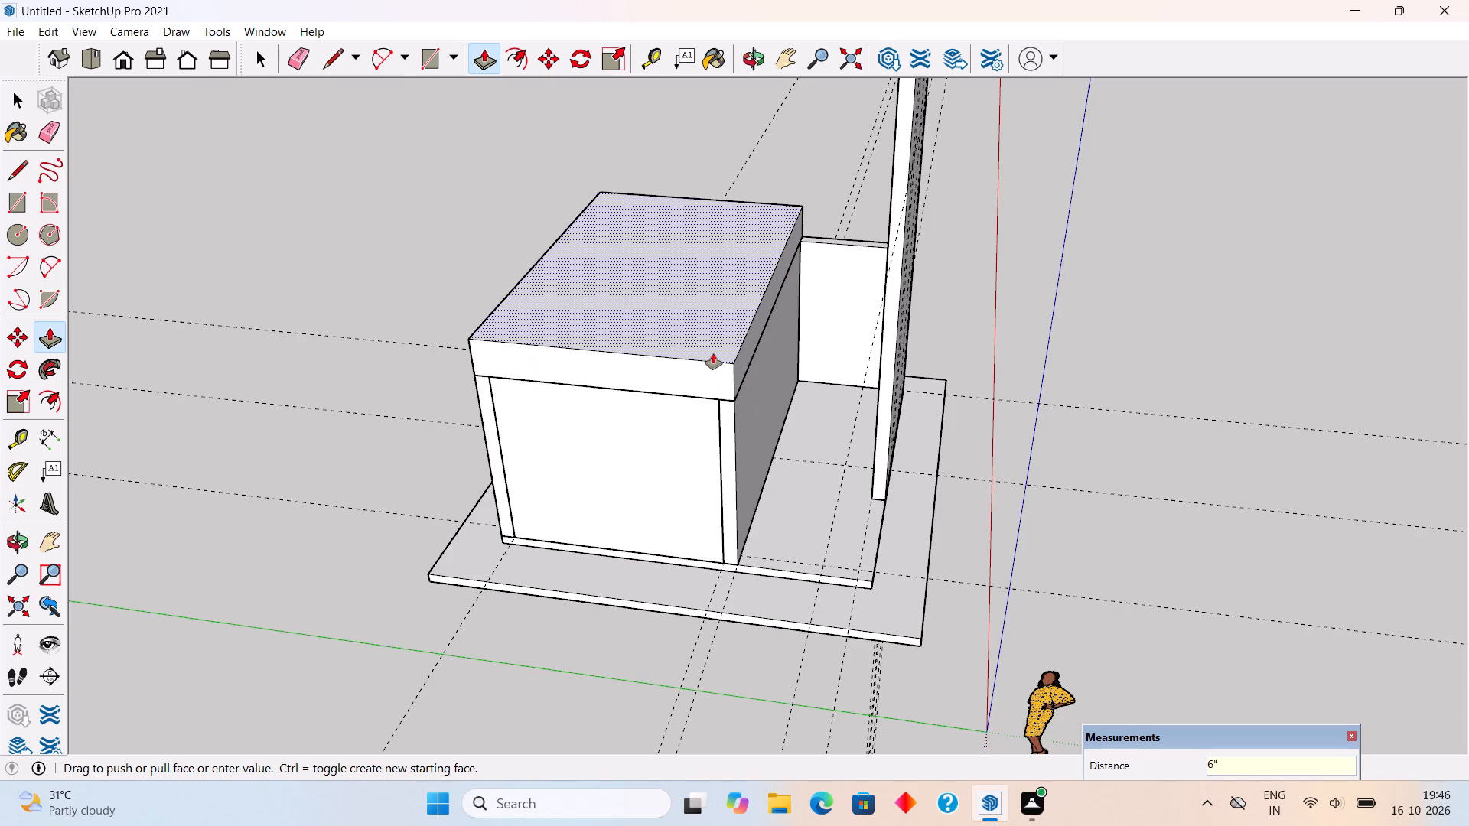
# Make the roof slab over the room a group.
pyautogui.press('space')
pyautogui.tripleClick(715, 366)
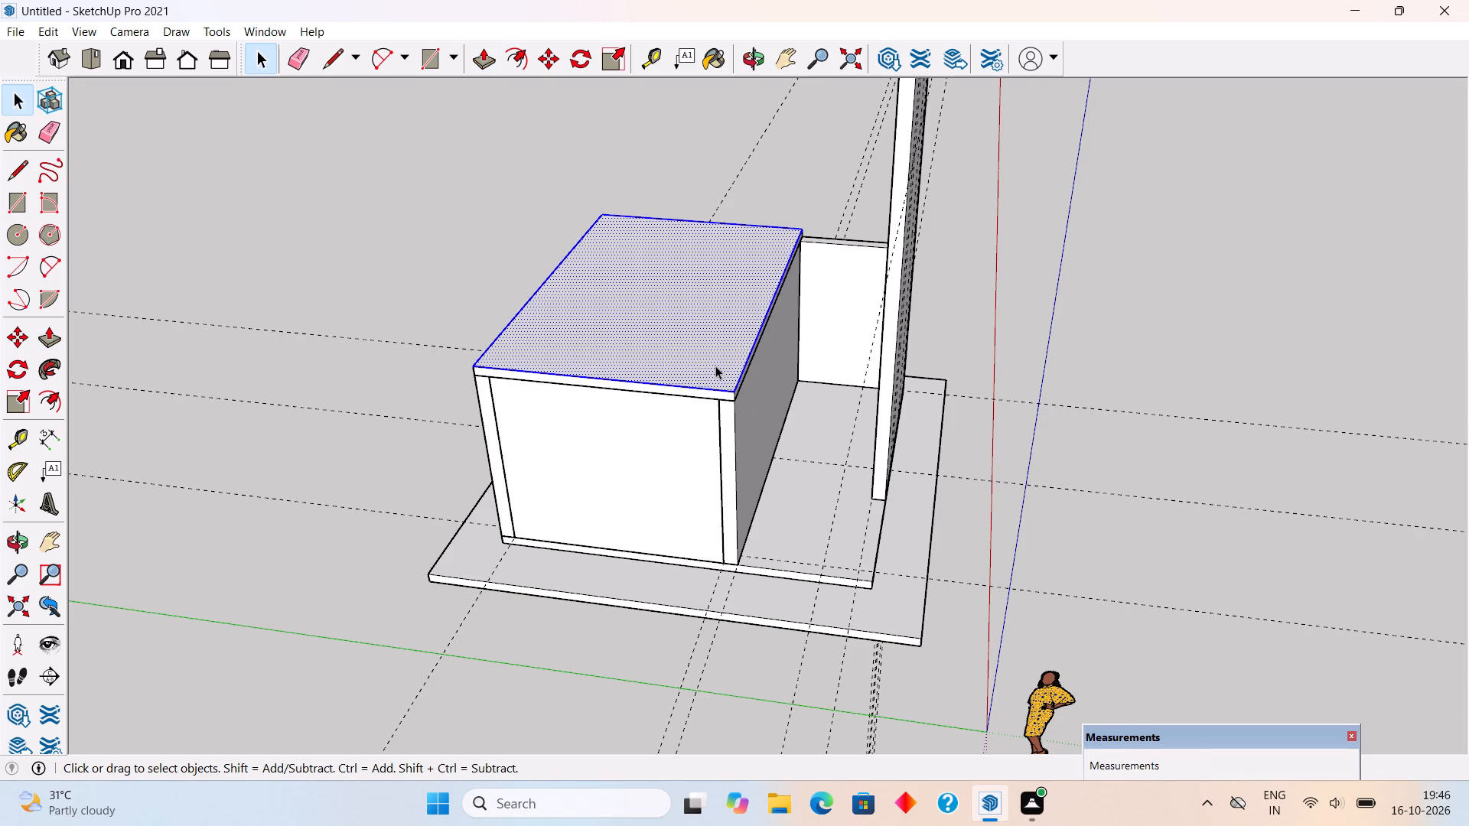
pyautogui.rightClick(715, 366)
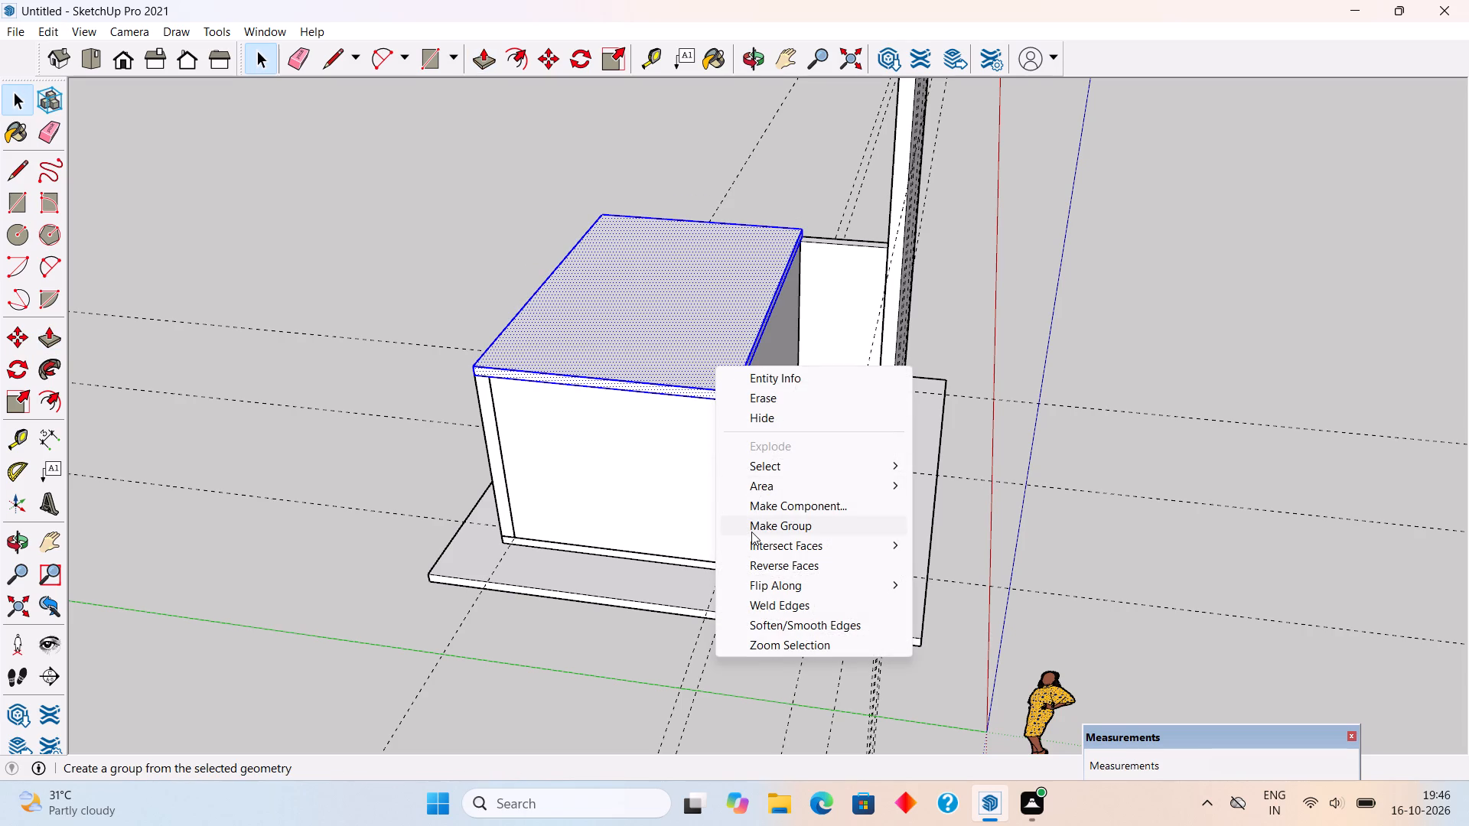
pyautogui.click(751, 532)
pyautogui.click(1104, 321)
# Examine the roofed room, the slabs and the tall front wall from a distance and from the front.
pyautogui.scroll(-3, 1104, 321)
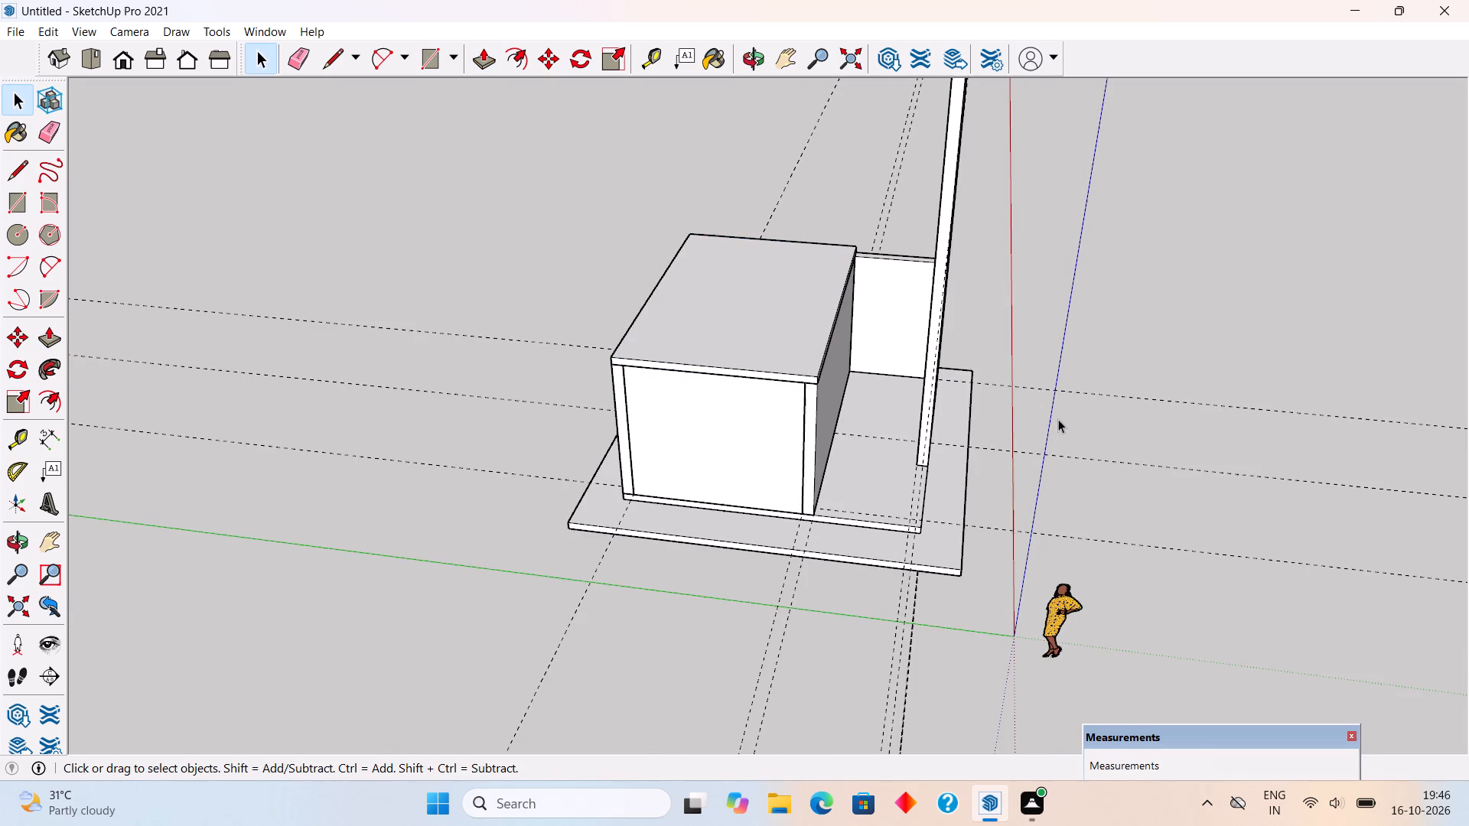
pyautogui.scroll(-1, 1058, 419)
pyautogui.moveTo(1057, 419); pyautogui.dragTo(943, 243, button='middle')
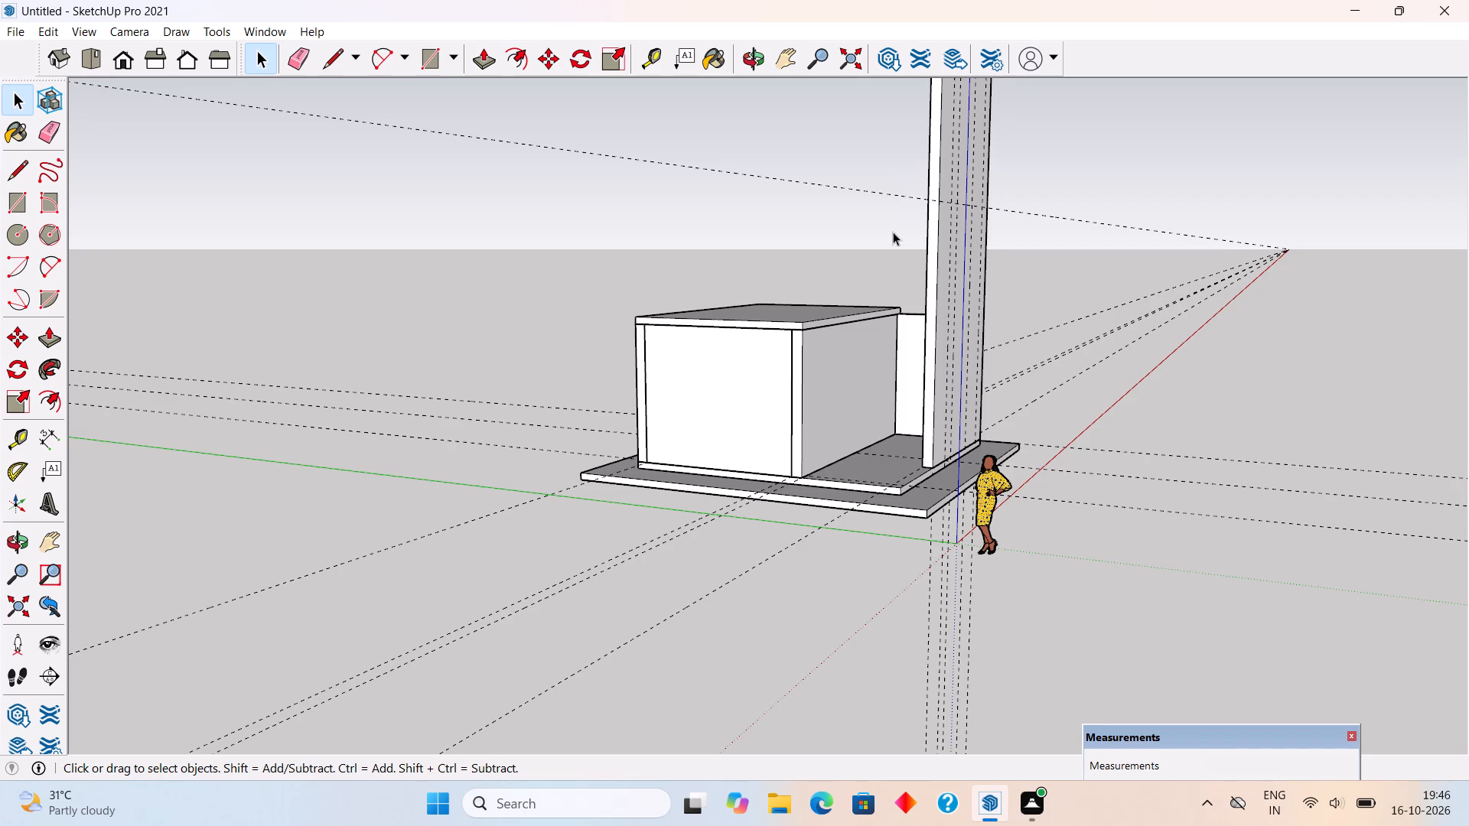
pyautogui.scroll(-5, 892, 235)
pyautogui.scroll(3, 828, 403)
pyautogui.scroll(-3, 912, 464)
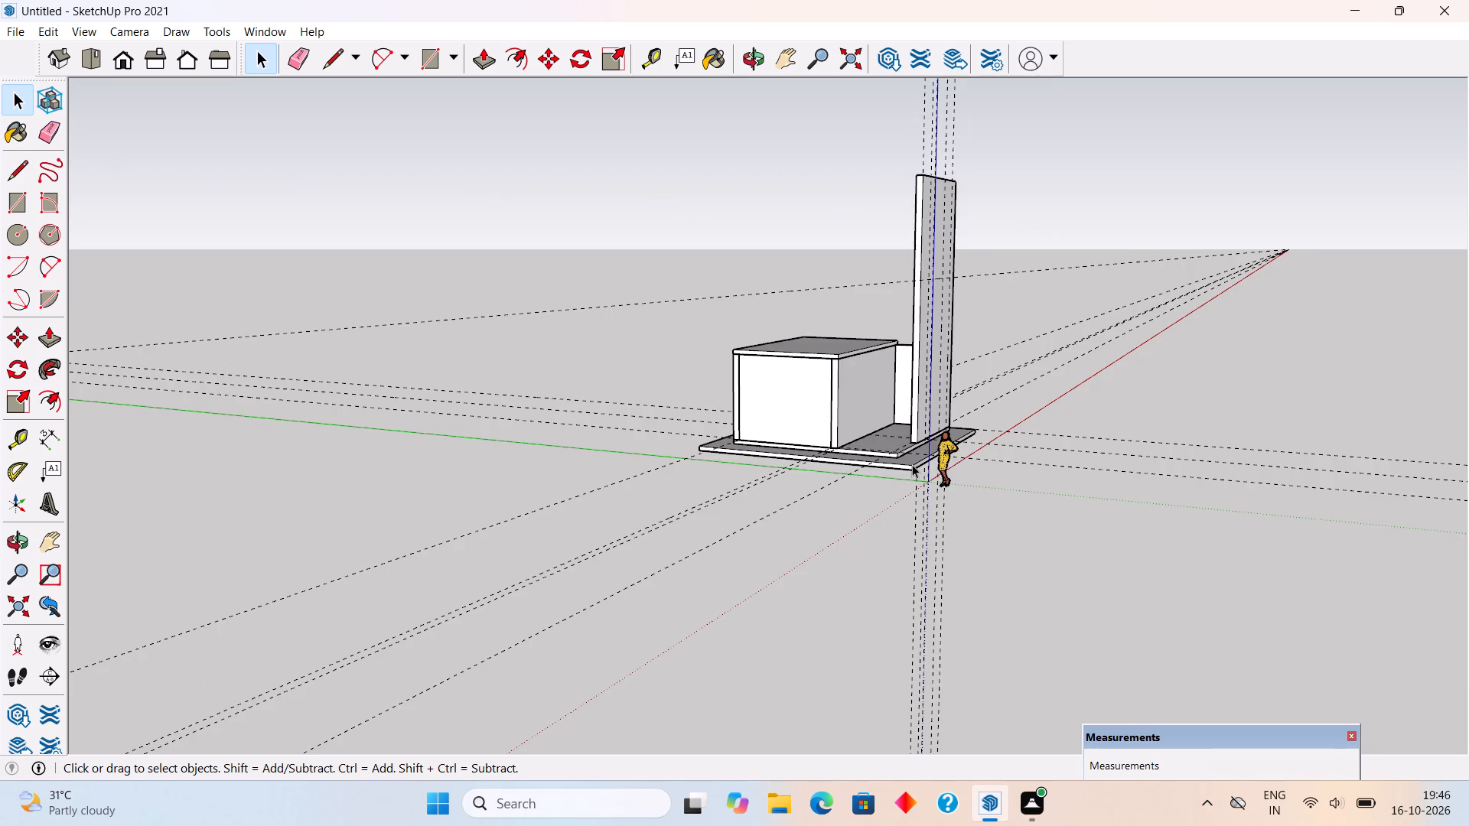
pyautogui.scroll(-3, 912, 464)
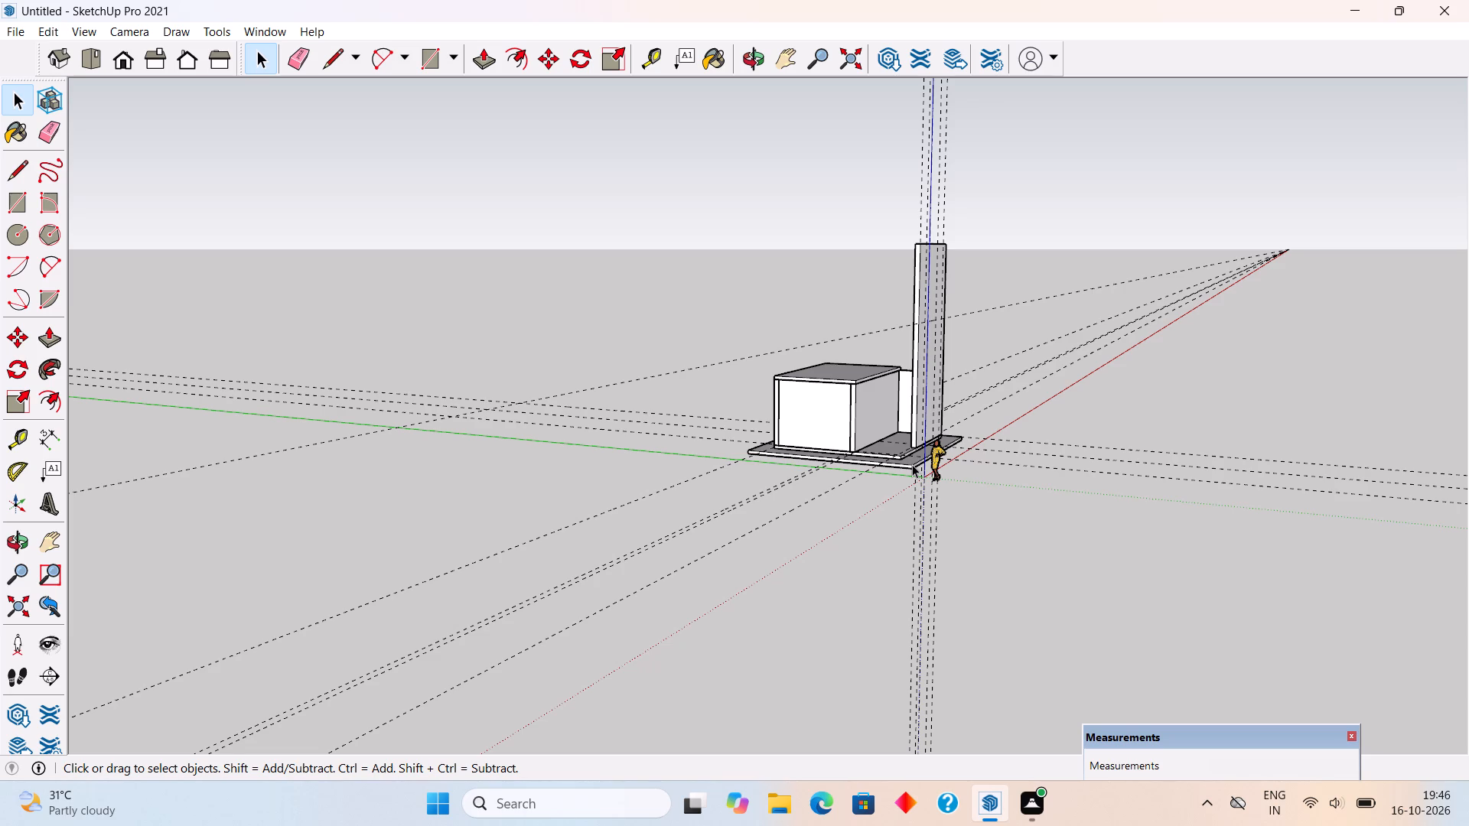
pyautogui.scroll(-7, 912, 464)
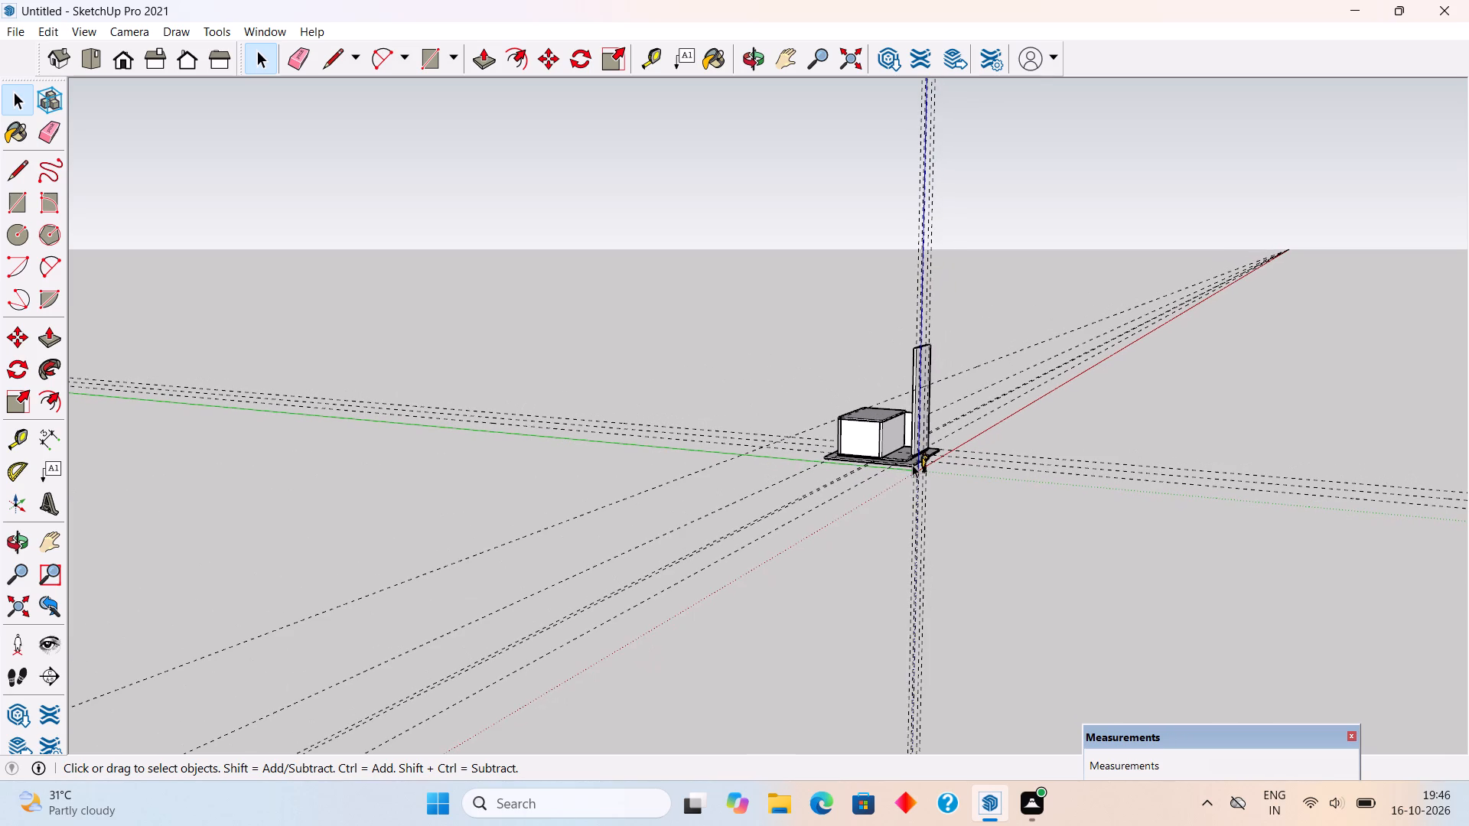
pyautogui.scroll(-5, 912, 464)
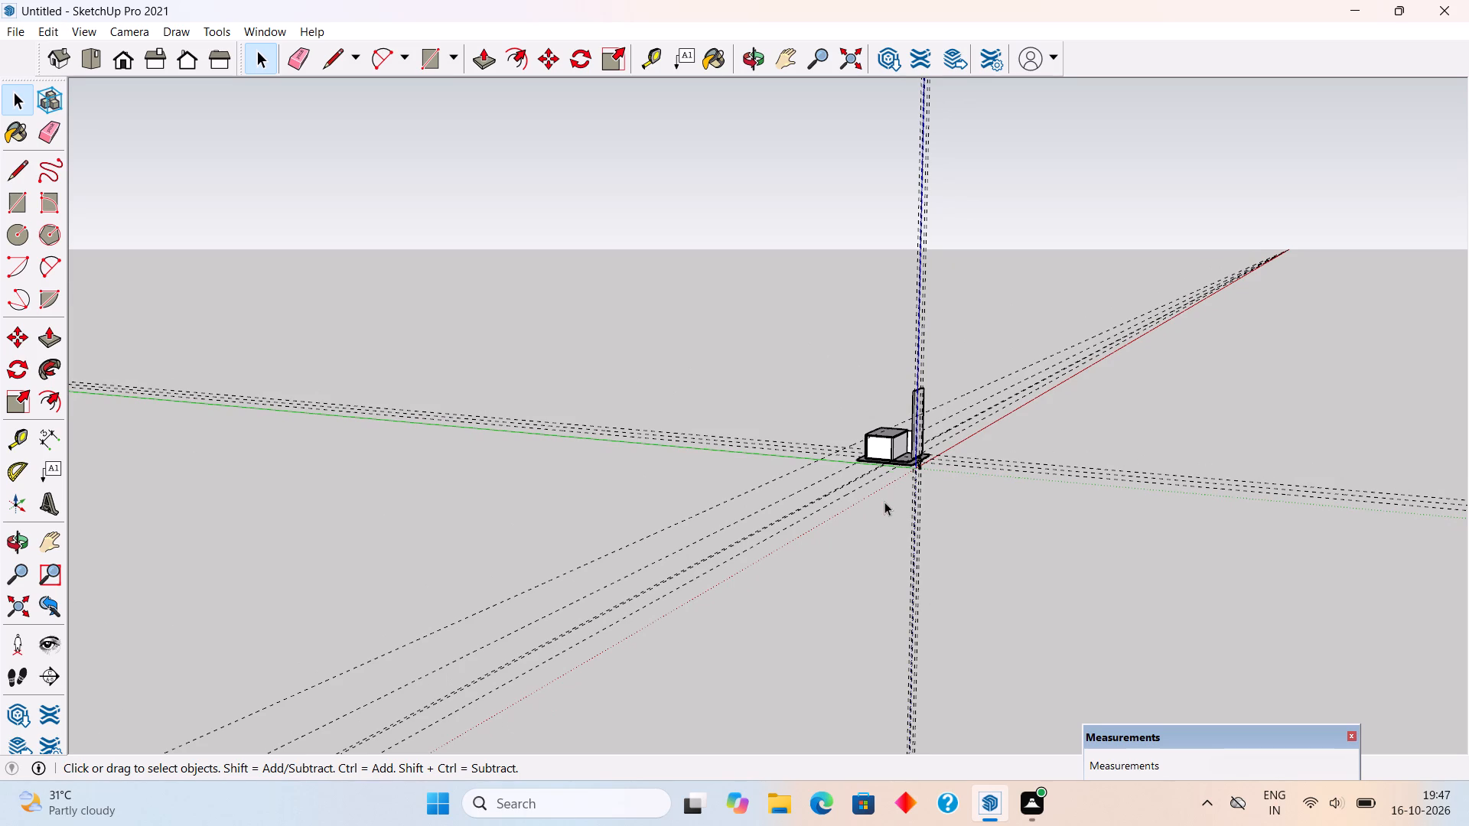
pyautogui.scroll(-4, 878, 505)
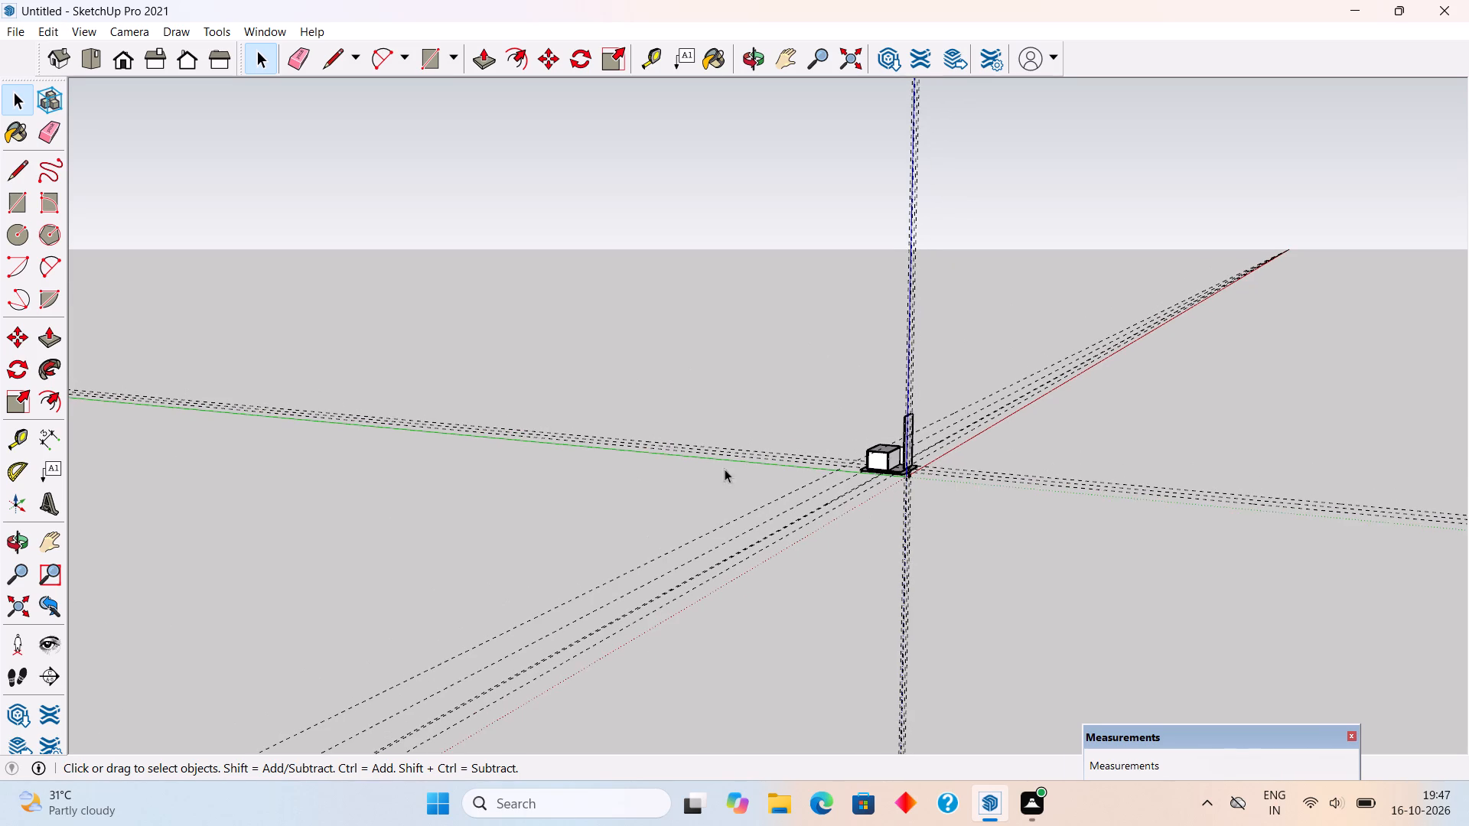
pyautogui.scroll(-3, 707, 464)
pyautogui.scroll(20, 809, 460)
pyautogui.scroll(2, 809, 460)
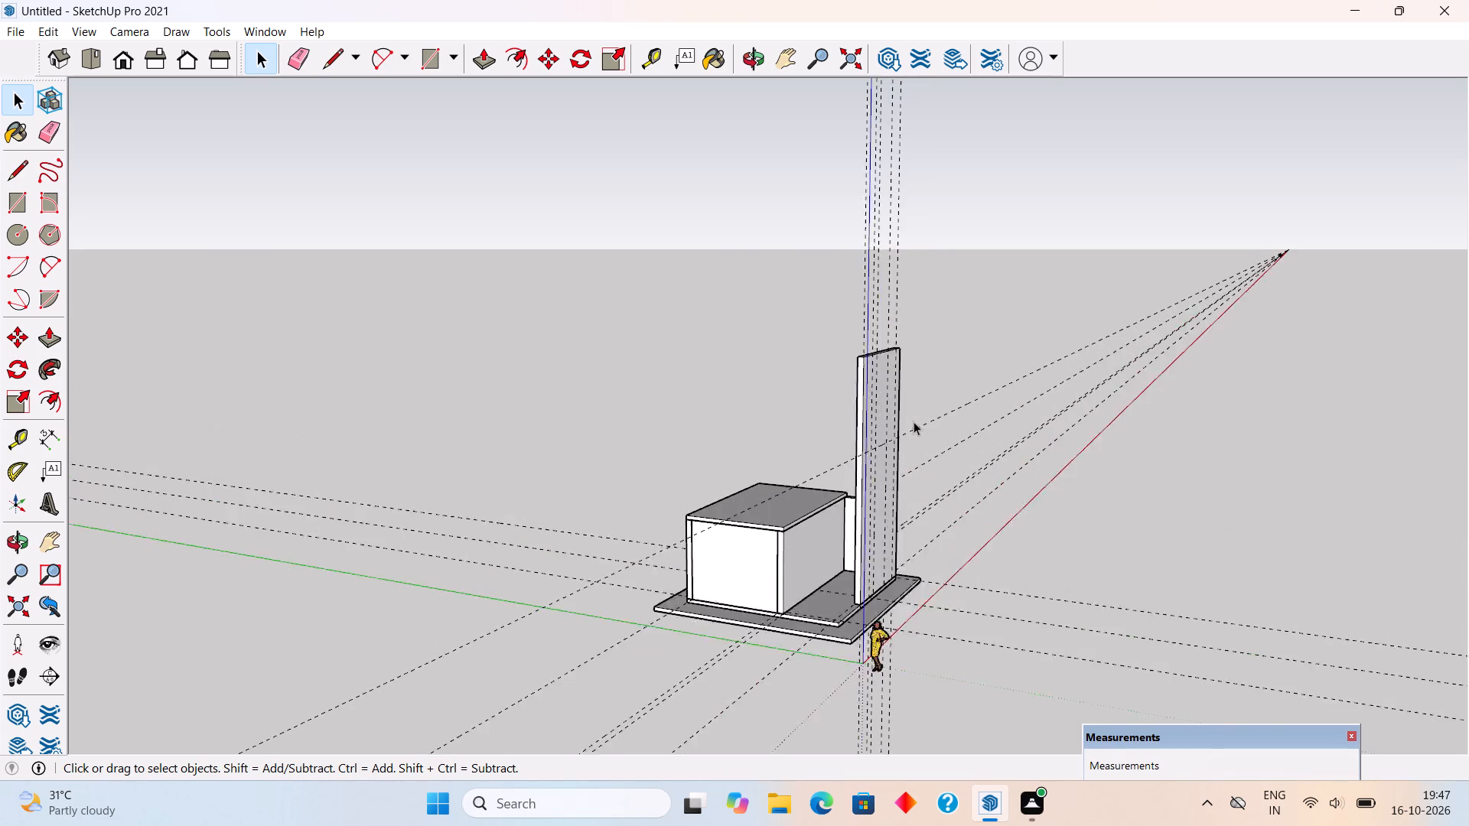
pyautogui.scroll(2, 914, 421)
pyautogui.moveTo(877, 483); pyautogui.dragTo(563, 415, button='middle')
pyautogui.scroll(2, 563, 415)
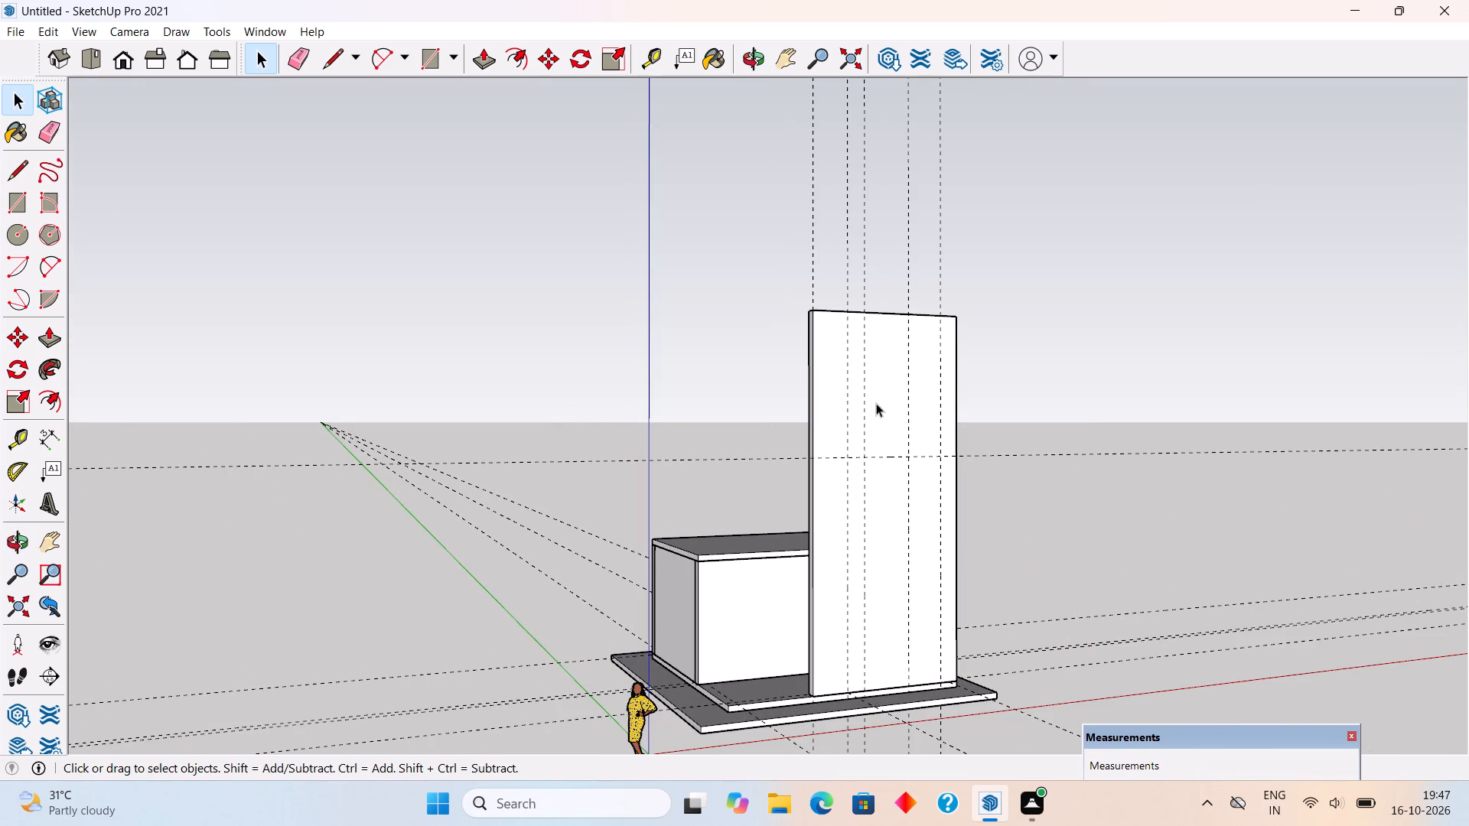
pyautogui.moveTo(862, 454); pyautogui.dragTo(793, 490, button='middle')
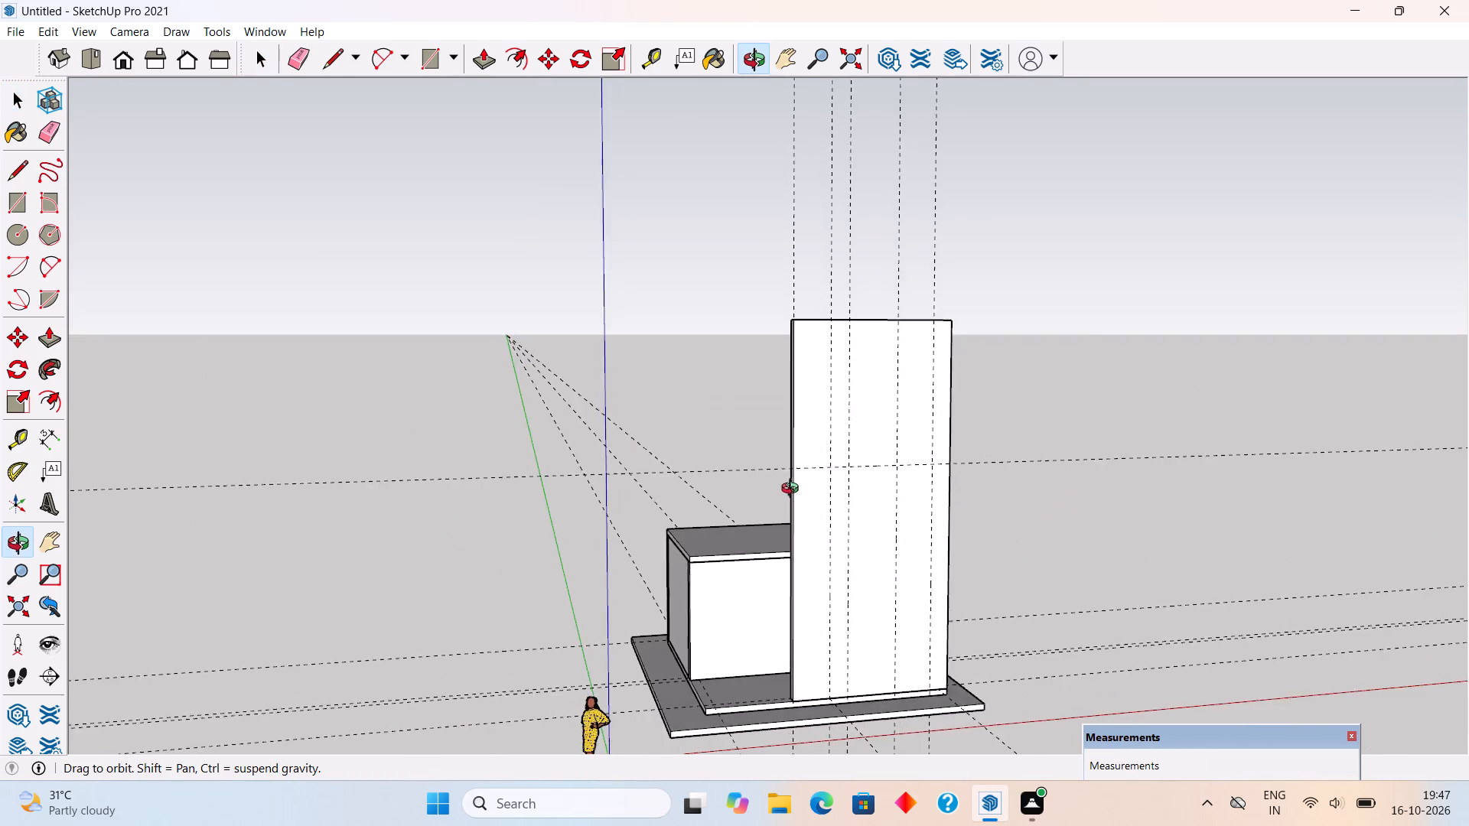
pyautogui.moveTo(793, 490); pyautogui.dragTo(793, 491, button='middle')
pyautogui.scroll(2, 793, 491)
pyautogui.scroll(-5, 793, 491)
pyautogui.moveTo(823, 572); pyautogui.dragTo(702, 600, button='middle')
pyautogui.scroll(4, 702, 600)
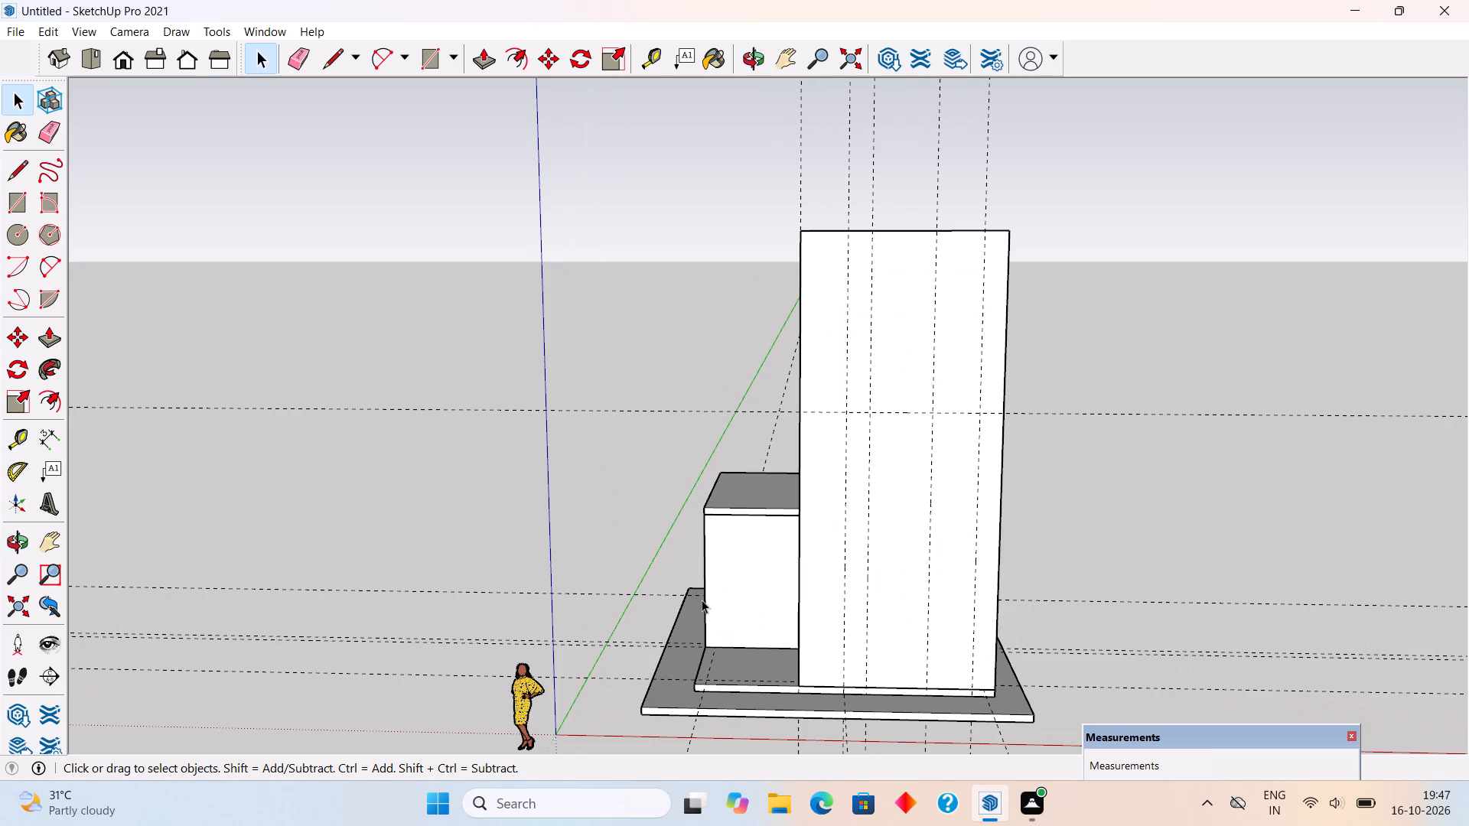
pyautogui.scroll(2, 702, 600)
pyautogui.scroll(-5, 702, 600)
pyautogui.moveTo(849, 637); pyautogui.dragTo(943, 580, button='middle')
pyautogui.scroll(4, 943, 580)
pyautogui.moveTo(906, 574); pyautogui.dragTo(965, 586, button='middle')
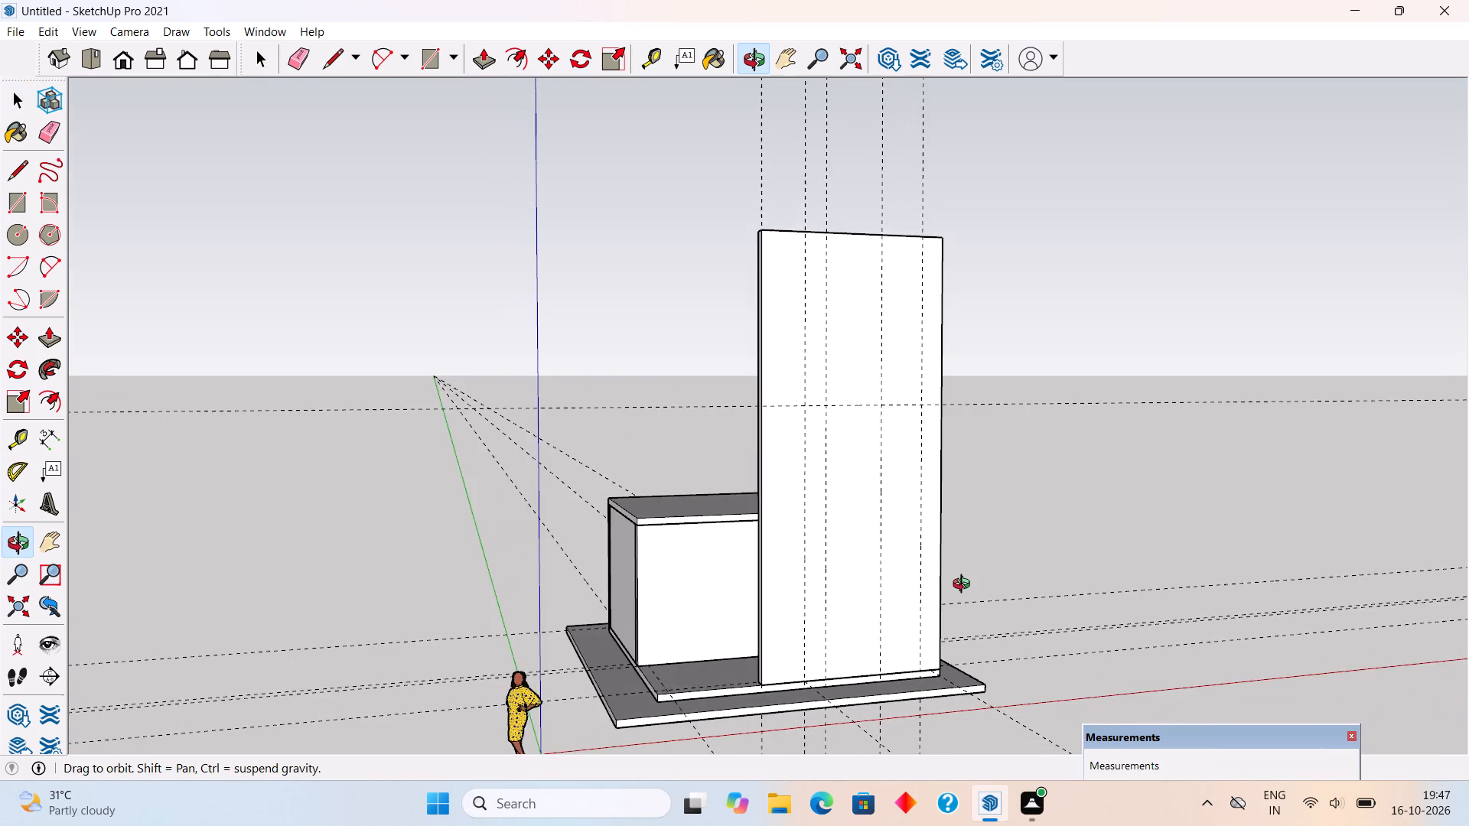
pyautogui.moveTo(965, 586); pyautogui.dragTo(854, 518, button='middle')
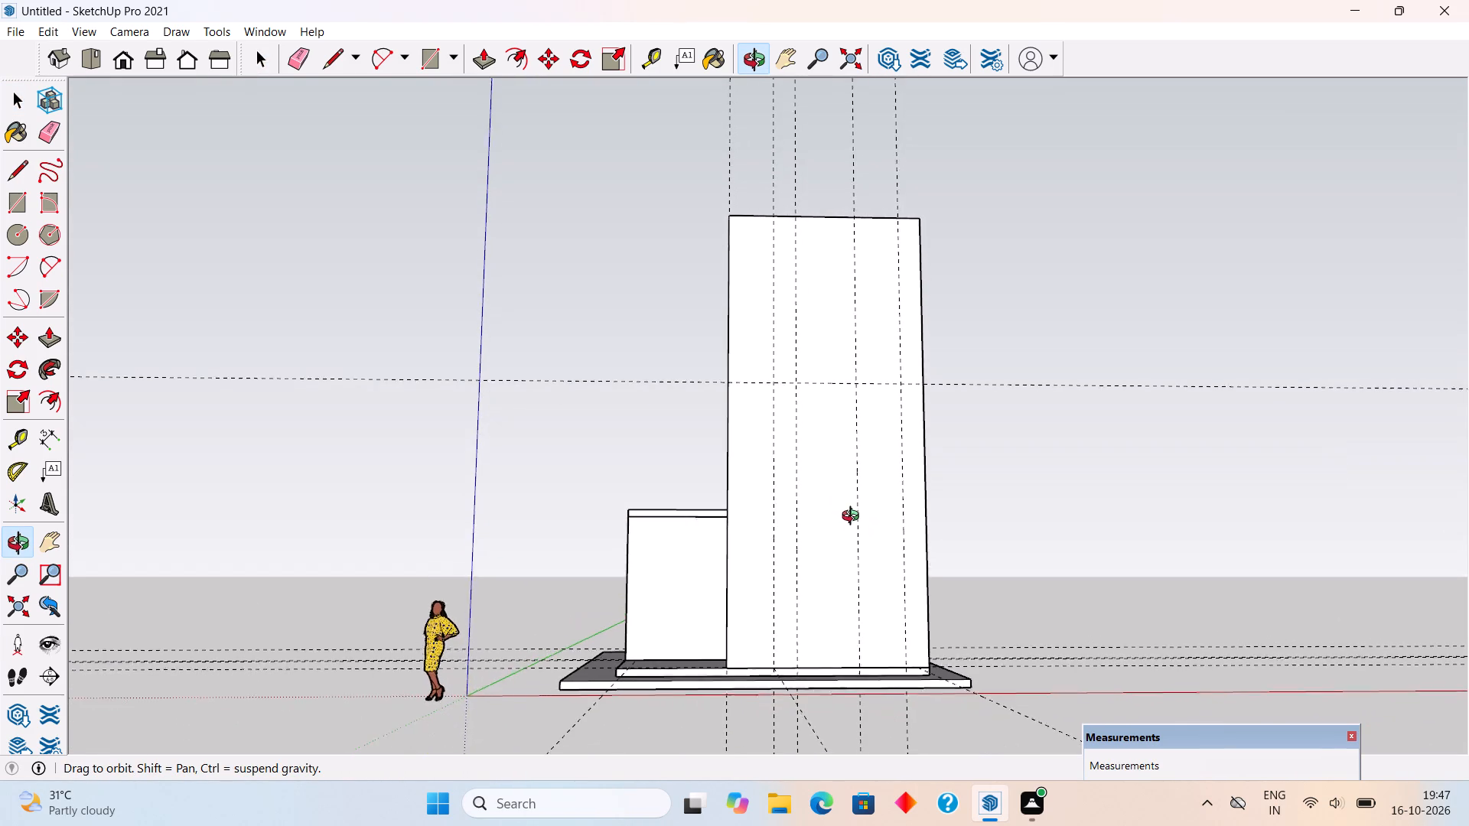
pyautogui.moveTo(854, 518); pyautogui.dragTo(871, 605, button='middle')
# Place a horizontal guide 20' above the upper slab's bottom front edge, across the tall front wall.
pyautogui.scroll(3, 779, 693)
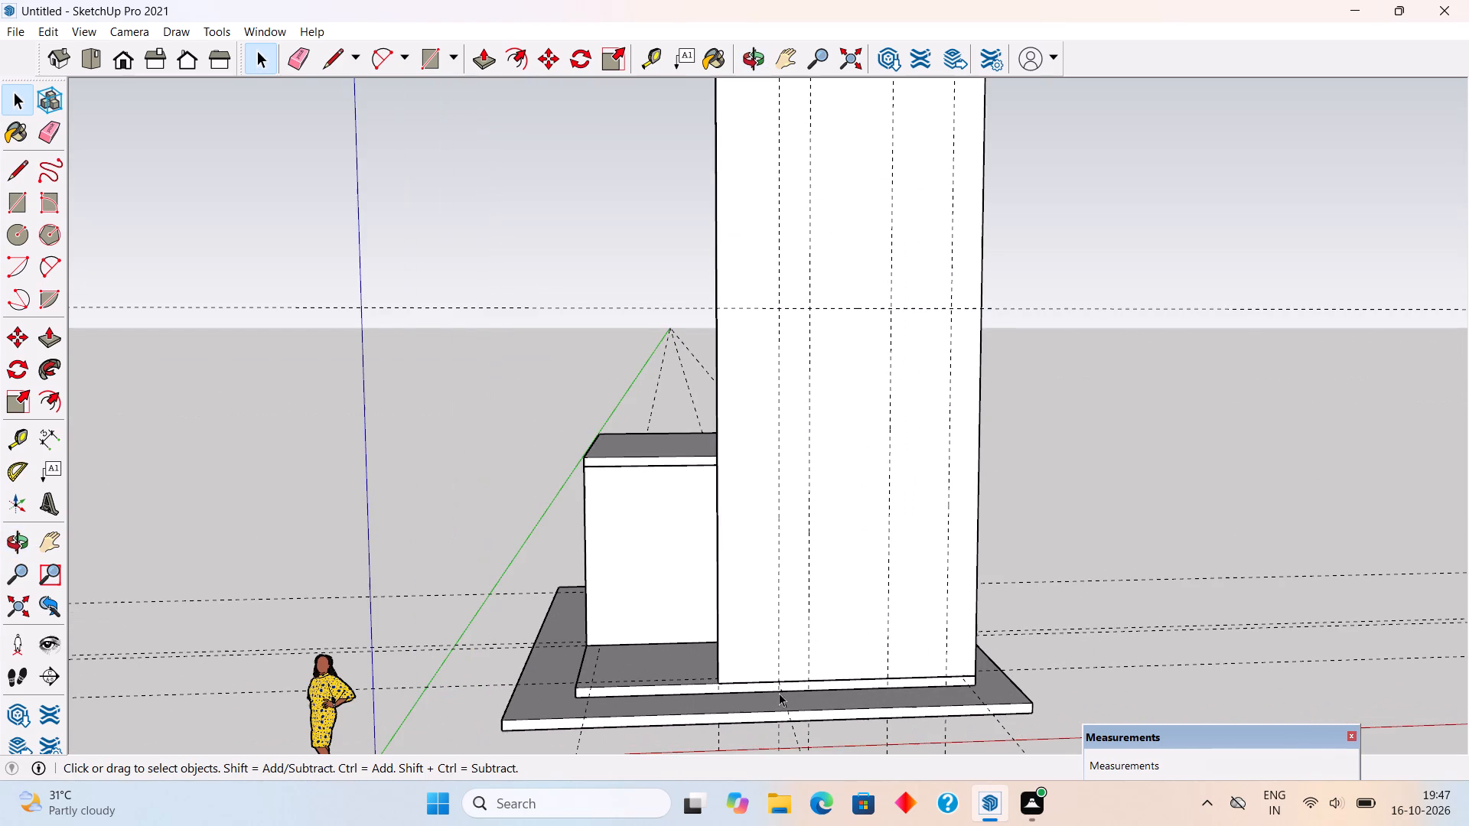
pyautogui.press('t')
pyautogui.click(754, 694)
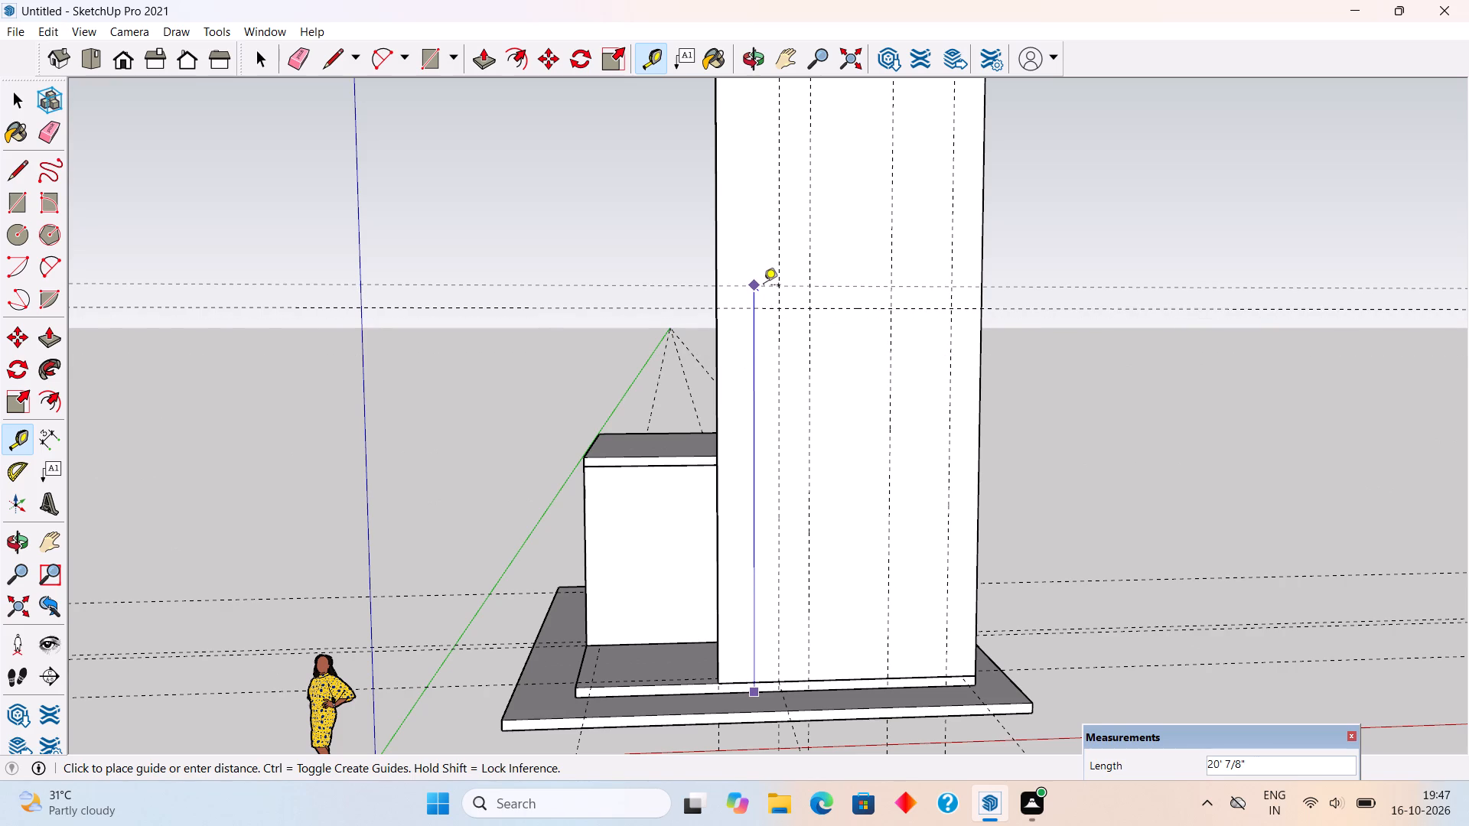
pyautogui.write("20'")
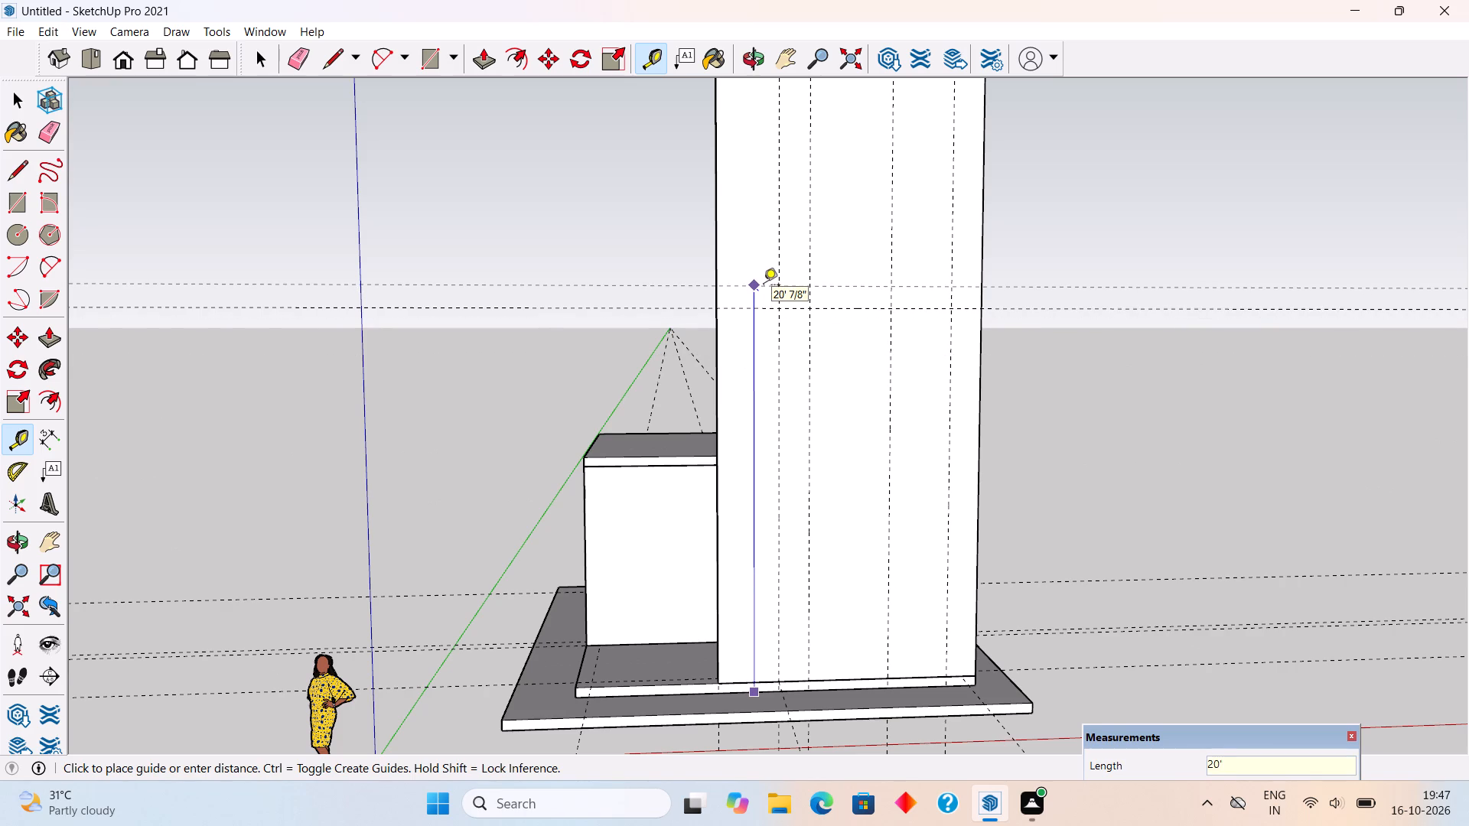
pyautogui.press('Return')
pyautogui.press('space')
# Inside the tall front wall's group, Push/Pull its top face down 10'6" to the 20' guide.
pyautogui.scroll(-4, 781, 298)
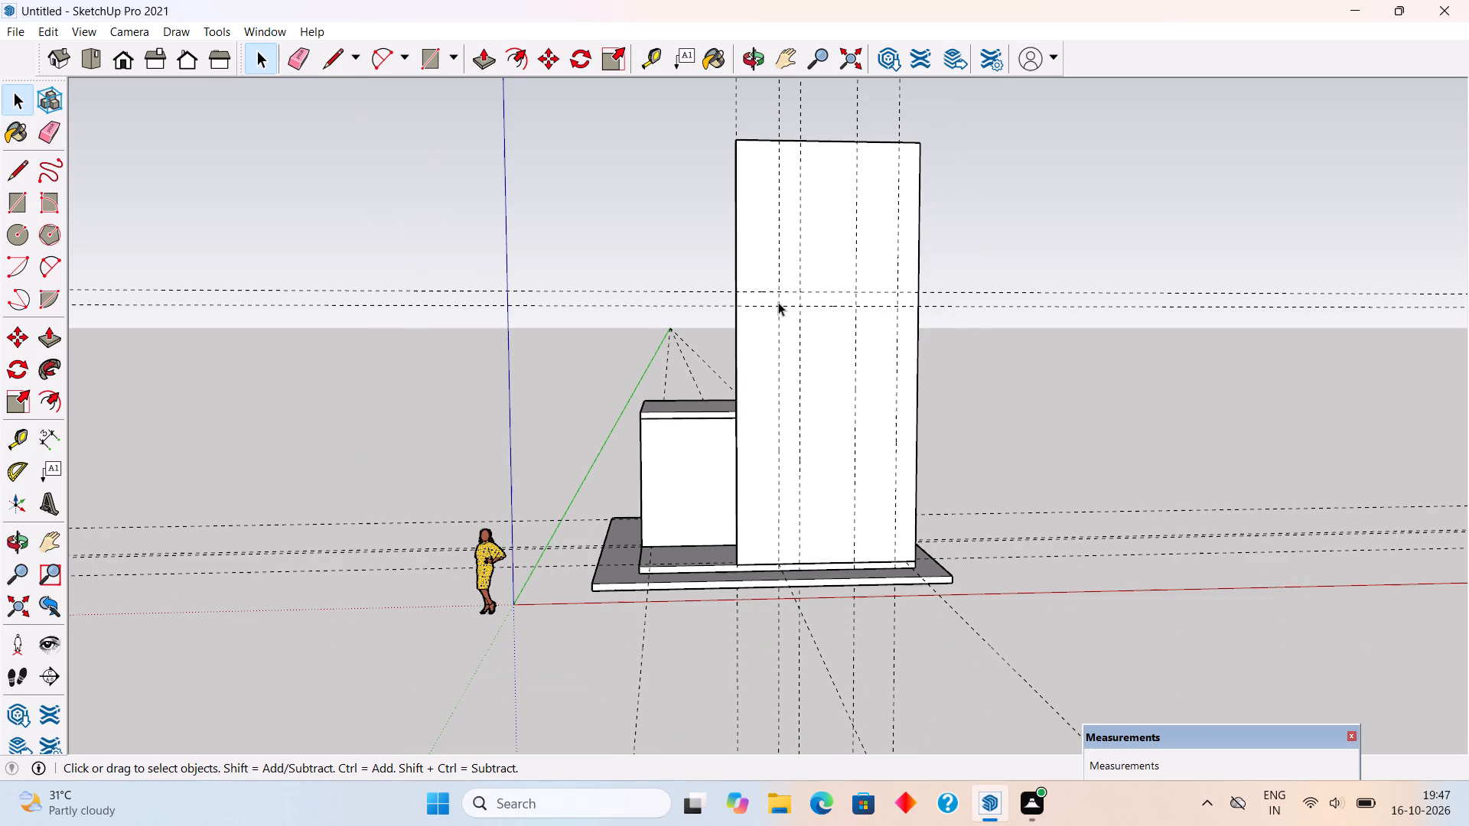
pyautogui.scroll(-4, 739, 240)
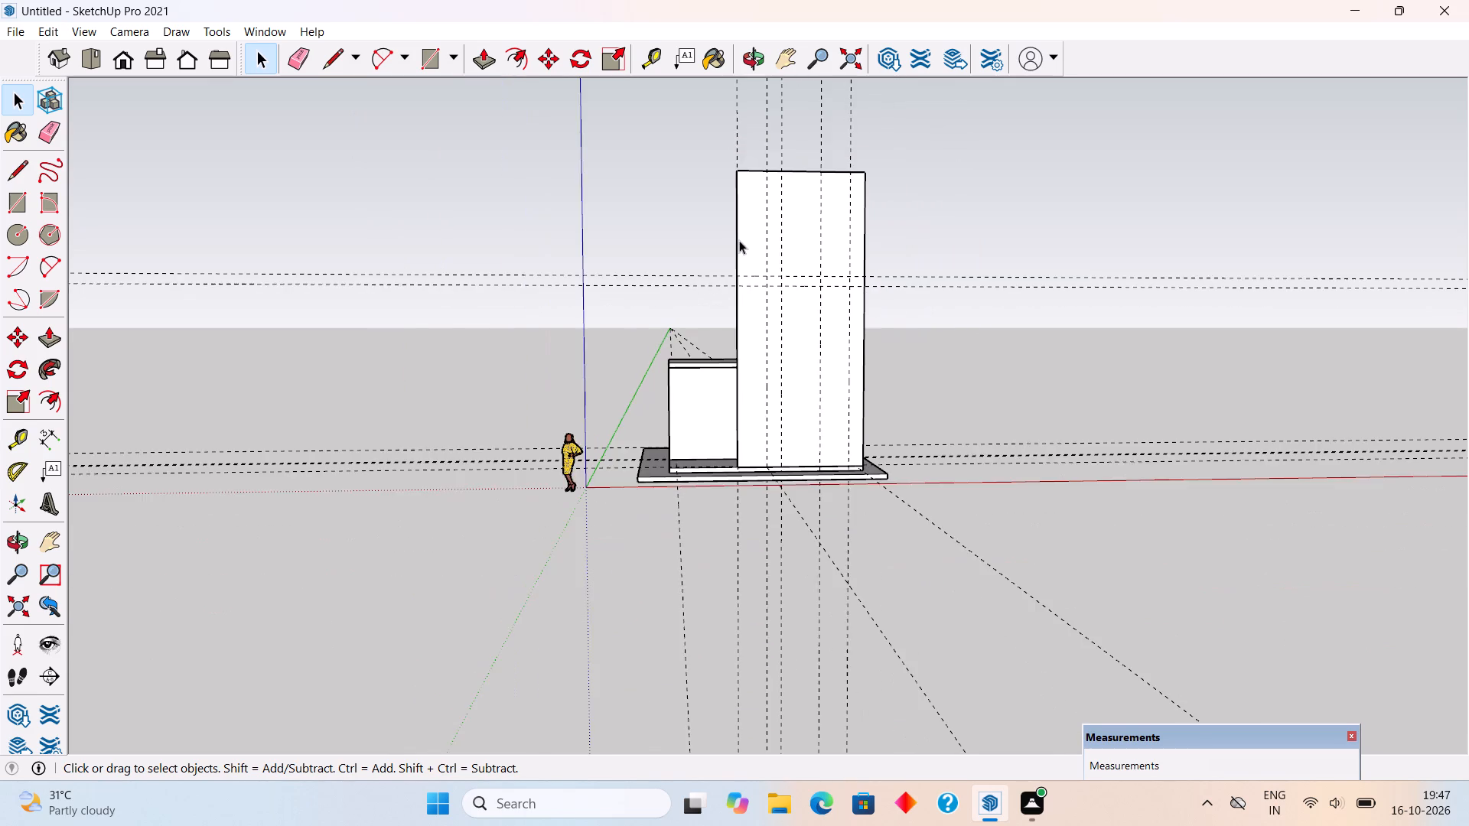
pyautogui.moveTo(752, 302); pyautogui.dragTo(924, 491, button='middle')
pyautogui.scroll(5, 682, 54)
pyautogui.scroll(10, 819, 199)
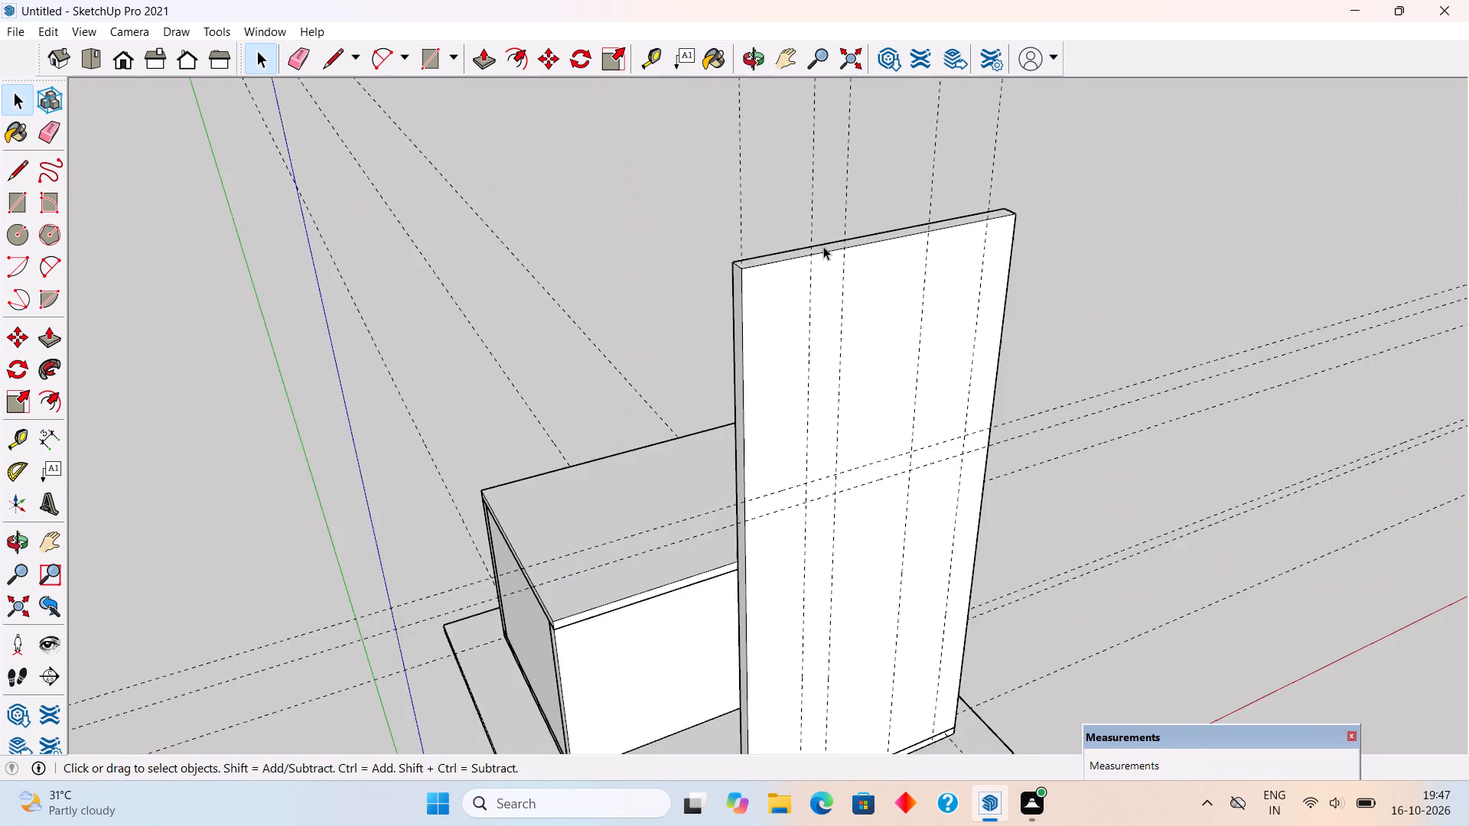
pyautogui.scroll(3, 823, 246)
pyautogui.tripleClick(824, 247)
pyautogui.press('p')
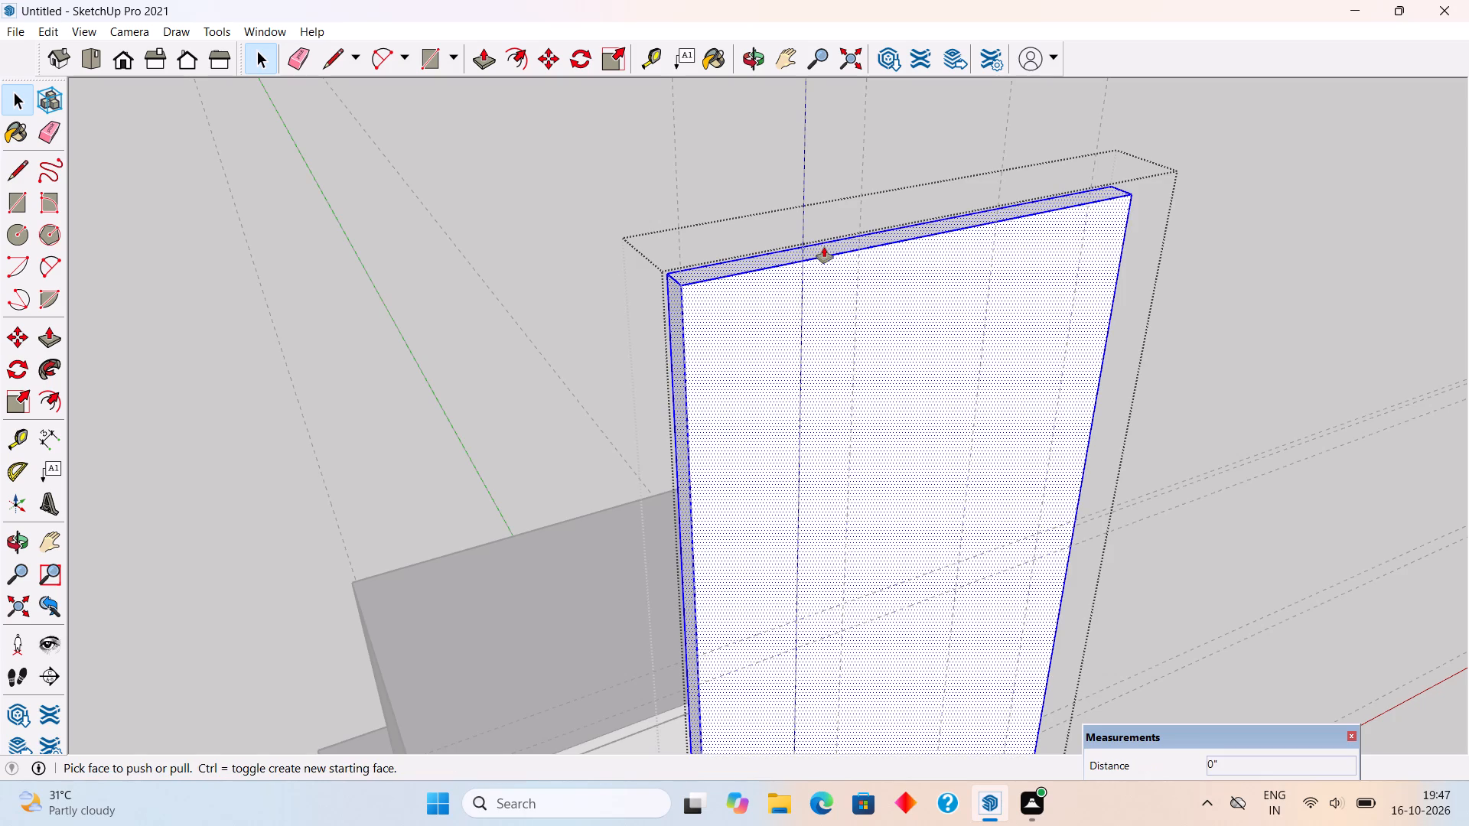
pyautogui.click(824, 247)
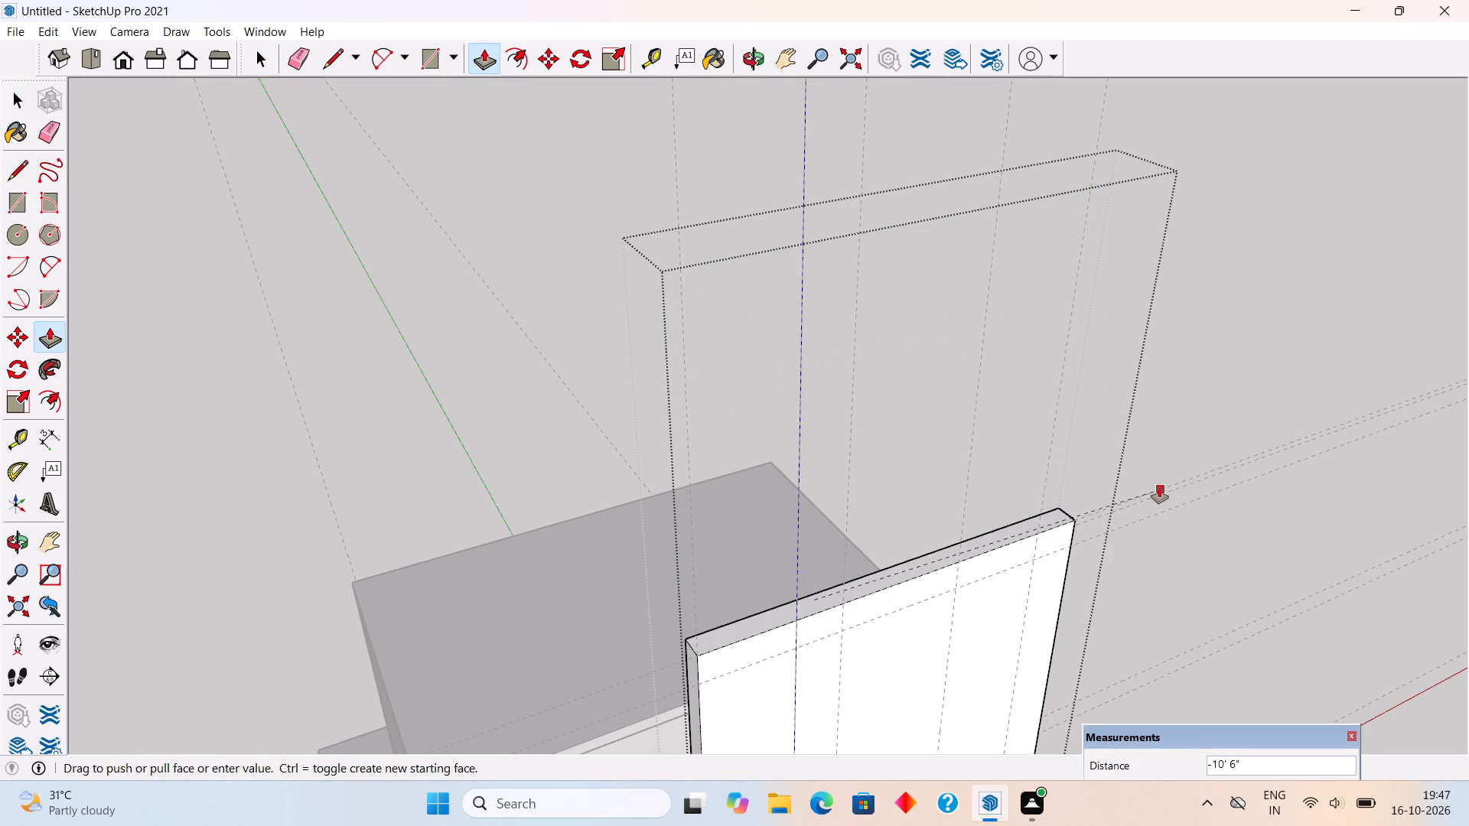
pyautogui.click(1159, 487)
pyautogui.press('space')
pyautogui.click(1160, 436)
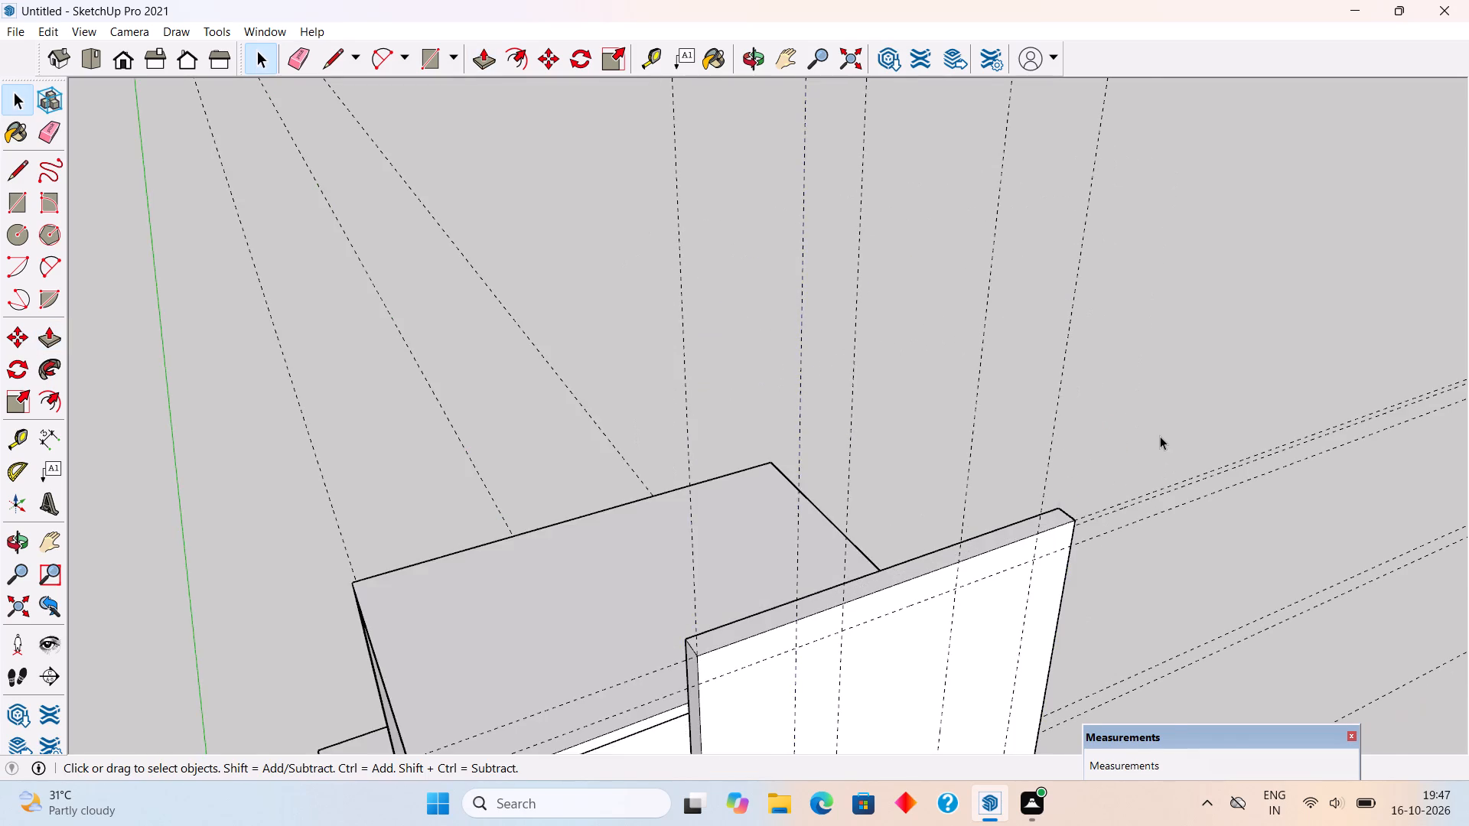
# Examine the shortened front wall against the roofed room and slabs from the front.
pyautogui.scroll(-5, 1160, 436)
pyautogui.moveTo(1128, 484); pyautogui.dragTo(946, 350, button='middle')
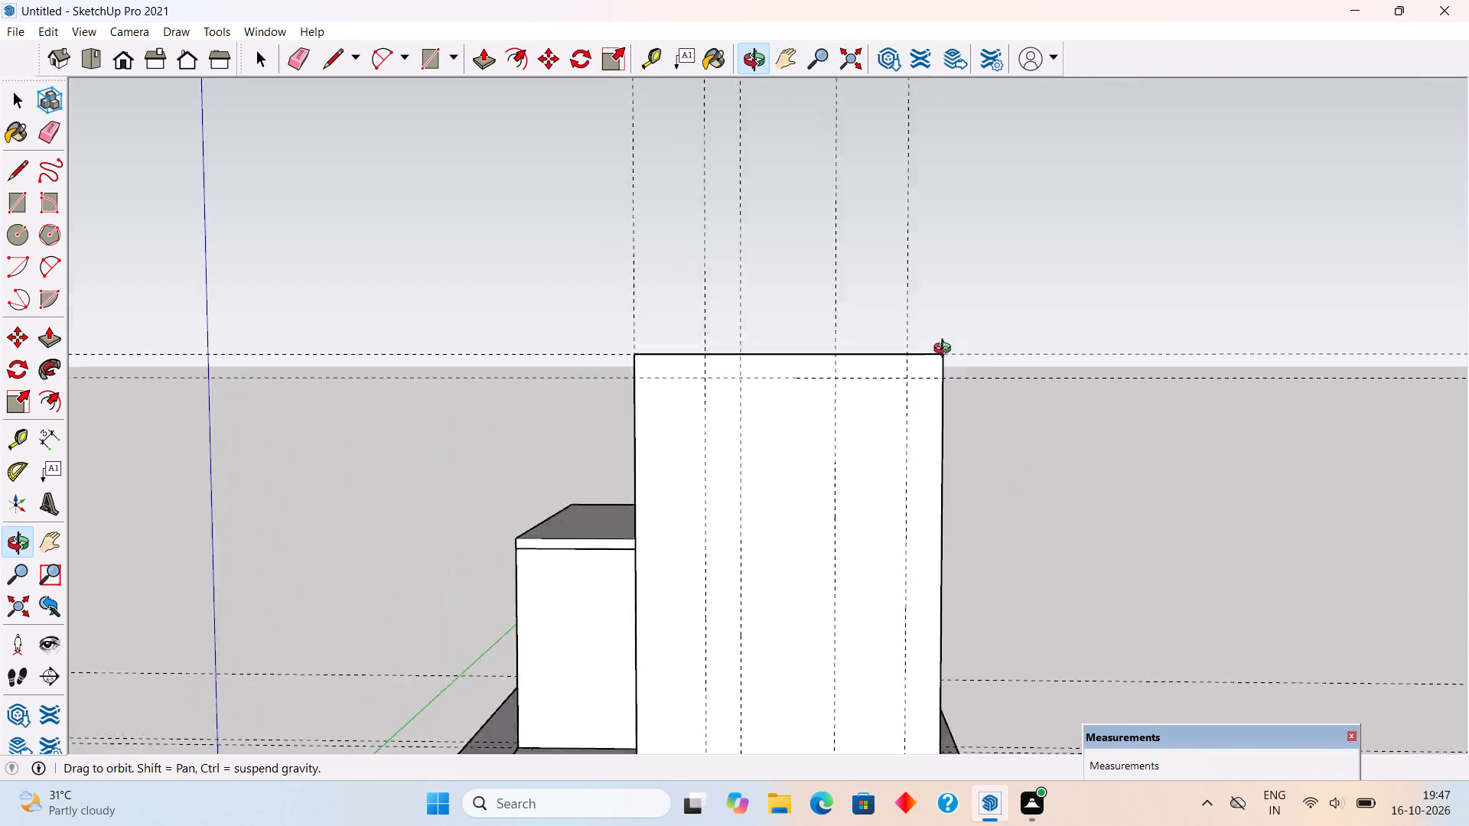
pyautogui.moveTo(946, 350); pyautogui.dragTo(868, 335, button='middle')
pyautogui.scroll(-3, 867, 334)
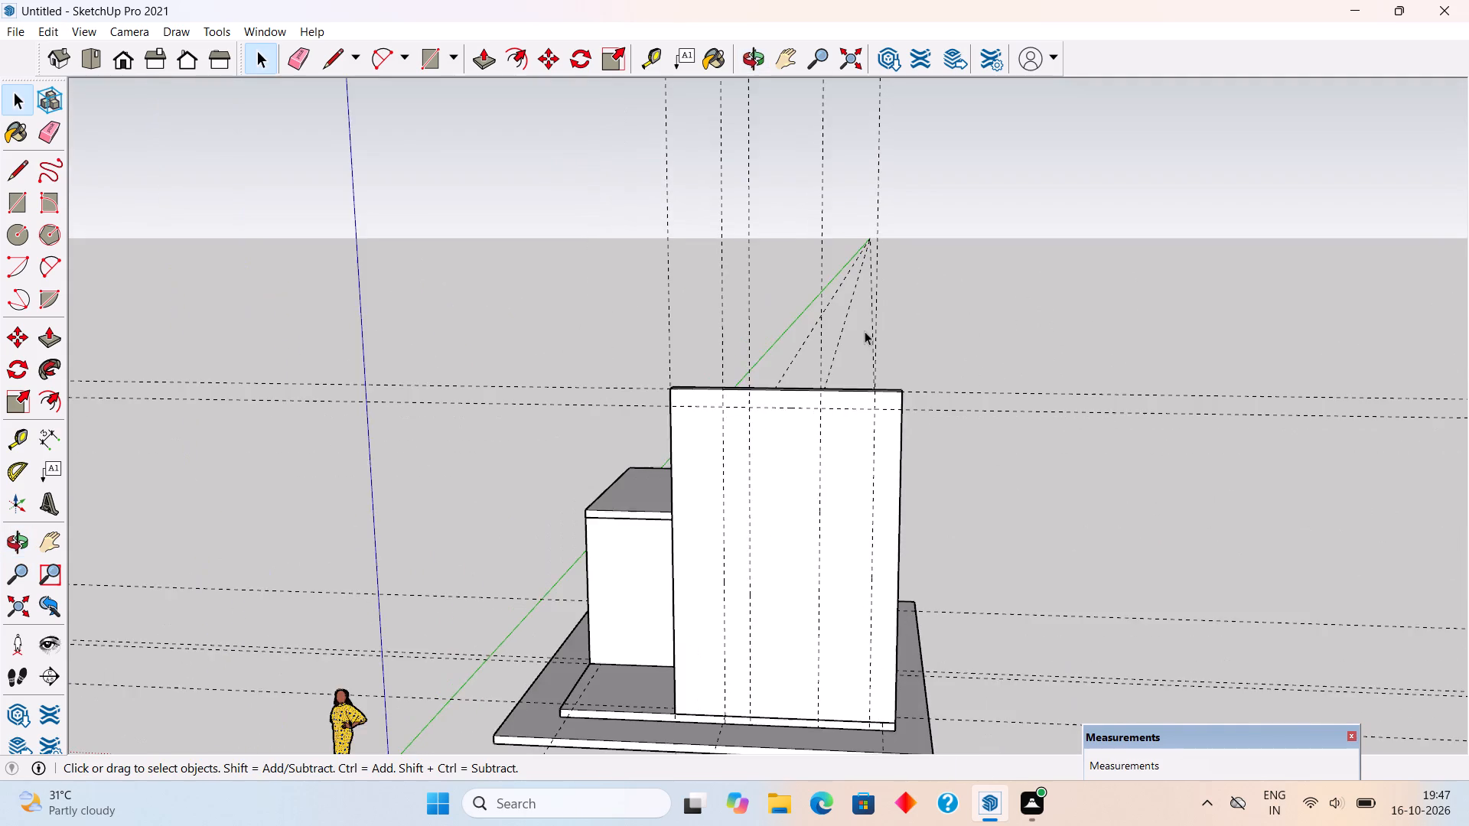
pyautogui.scroll(-2, 865, 331)
pyautogui.moveTo(890, 489); pyautogui.dragTo(934, 365, button='middle')
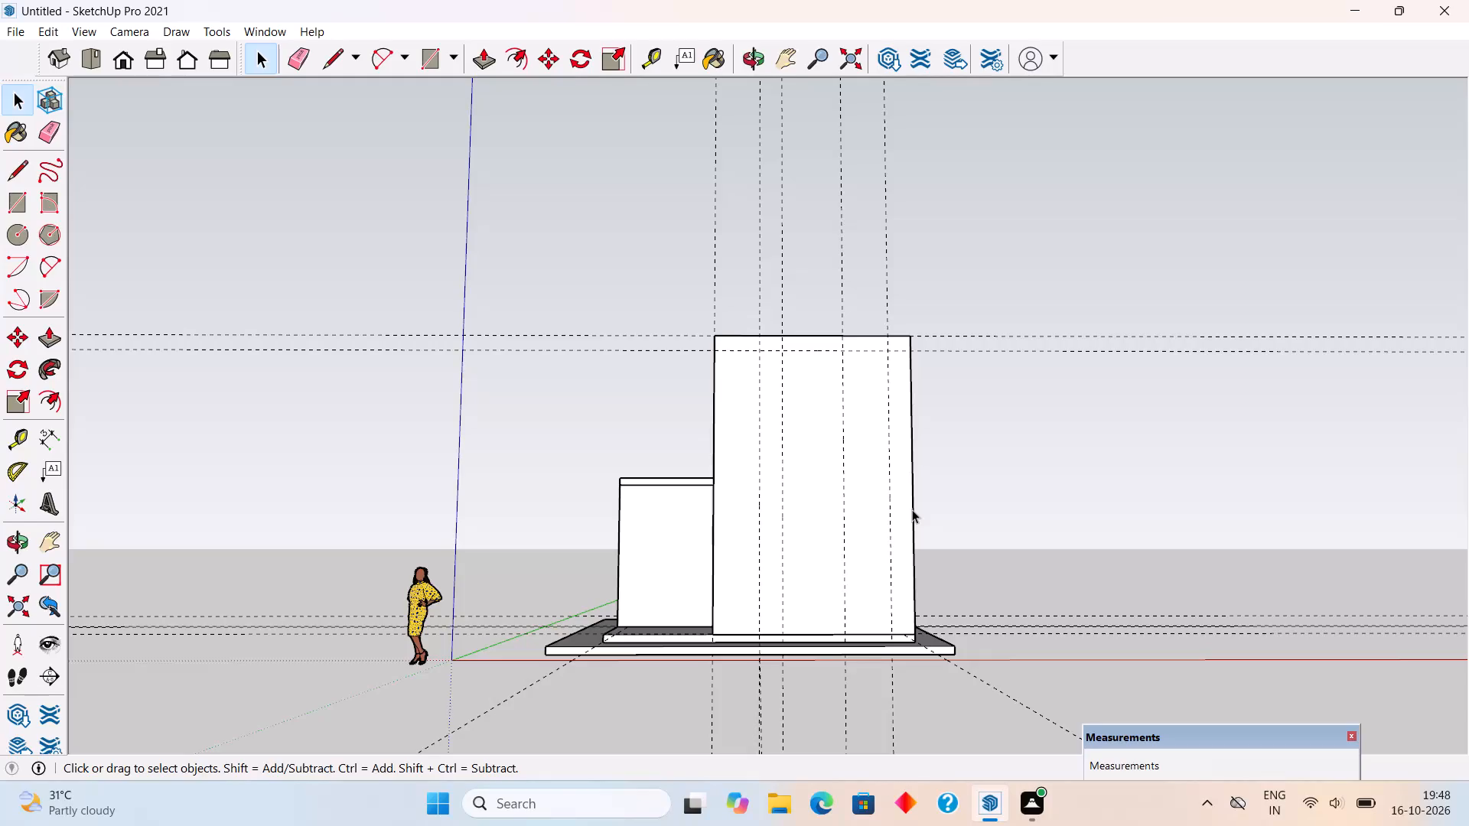
pyautogui.scroll(-4, 912, 509)
pyautogui.scroll(4, 835, 497)
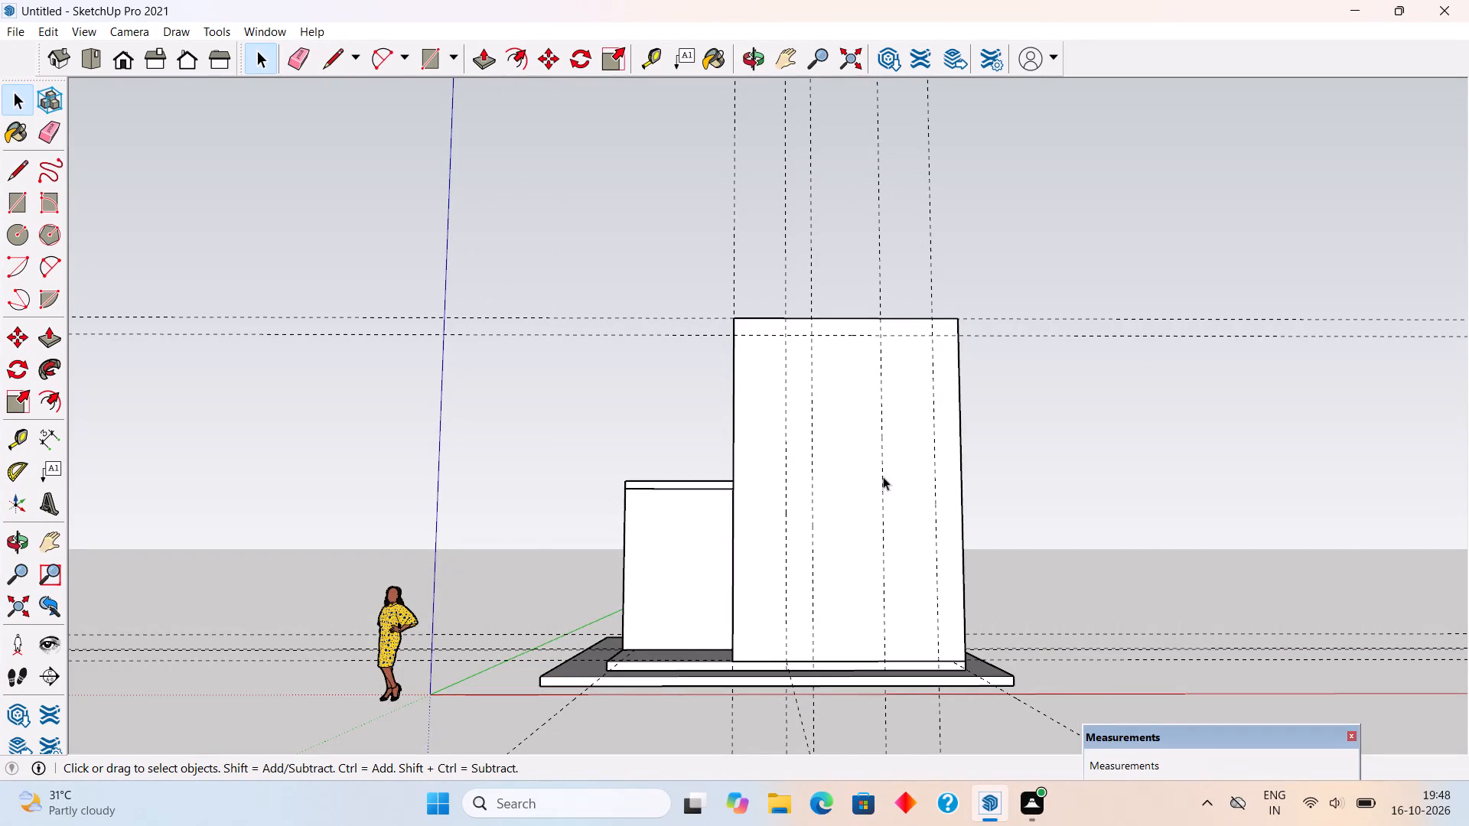
# Examine the tall front wall, the roofed room and the slabs from the front and at a slight angle.
pyautogui.scroll(-6, 884, 478)
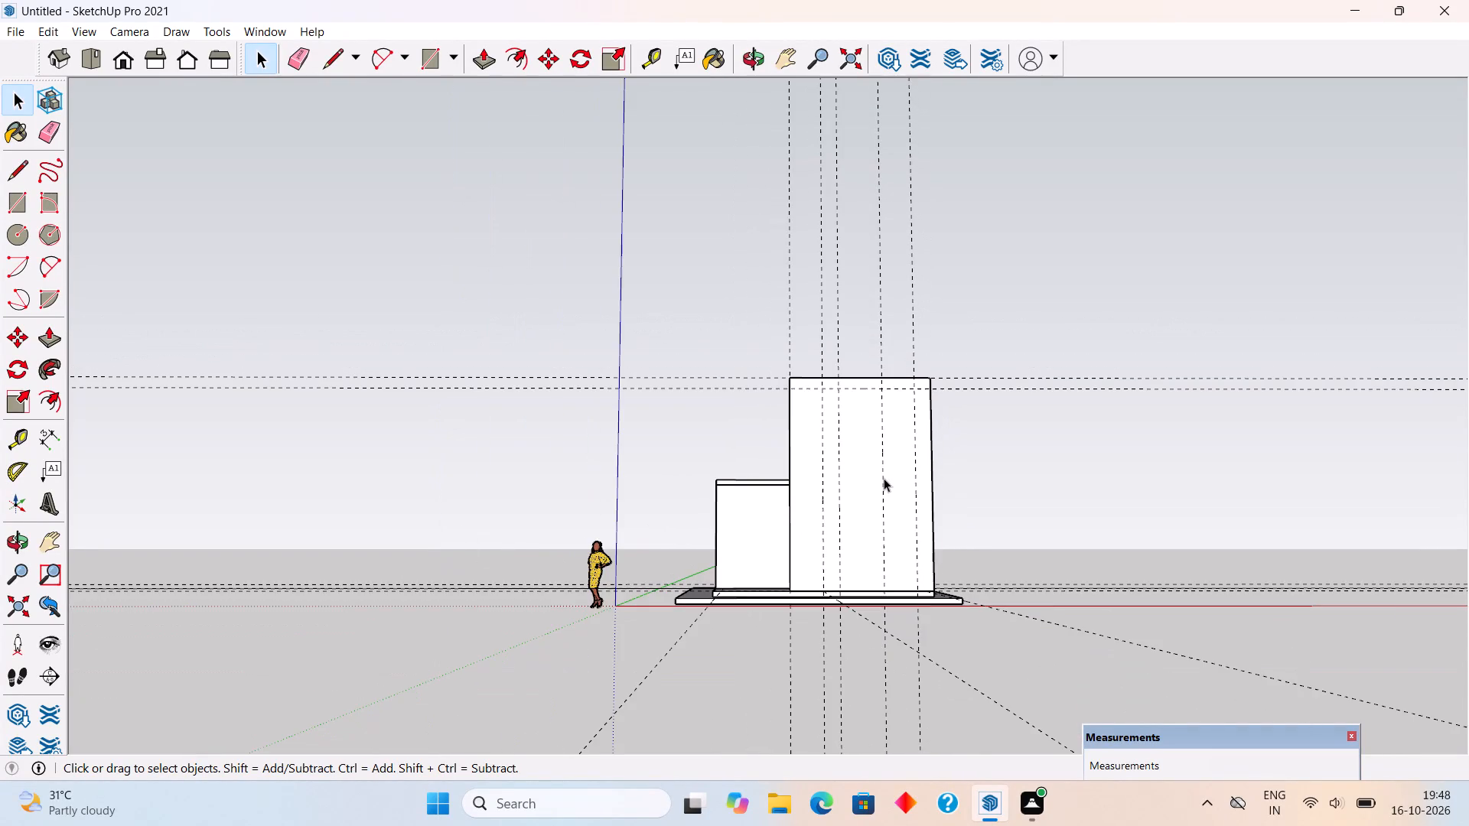
pyautogui.scroll(3, 884, 478)
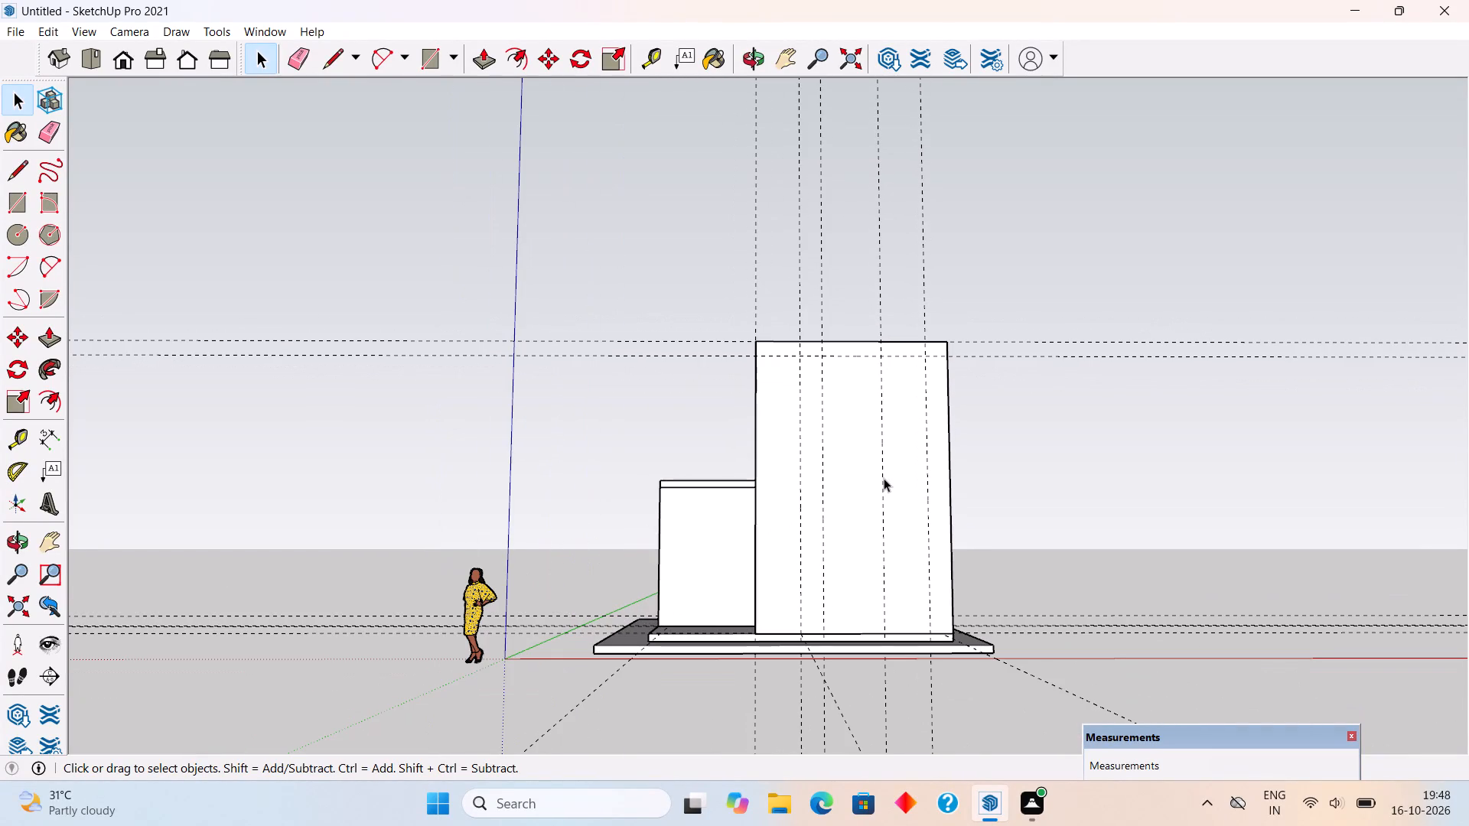
pyautogui.scroll(-4, 884, 478)
pyautogui.moveTo(891, 481); pyautogui.dragTo(937, 494, button='middle')
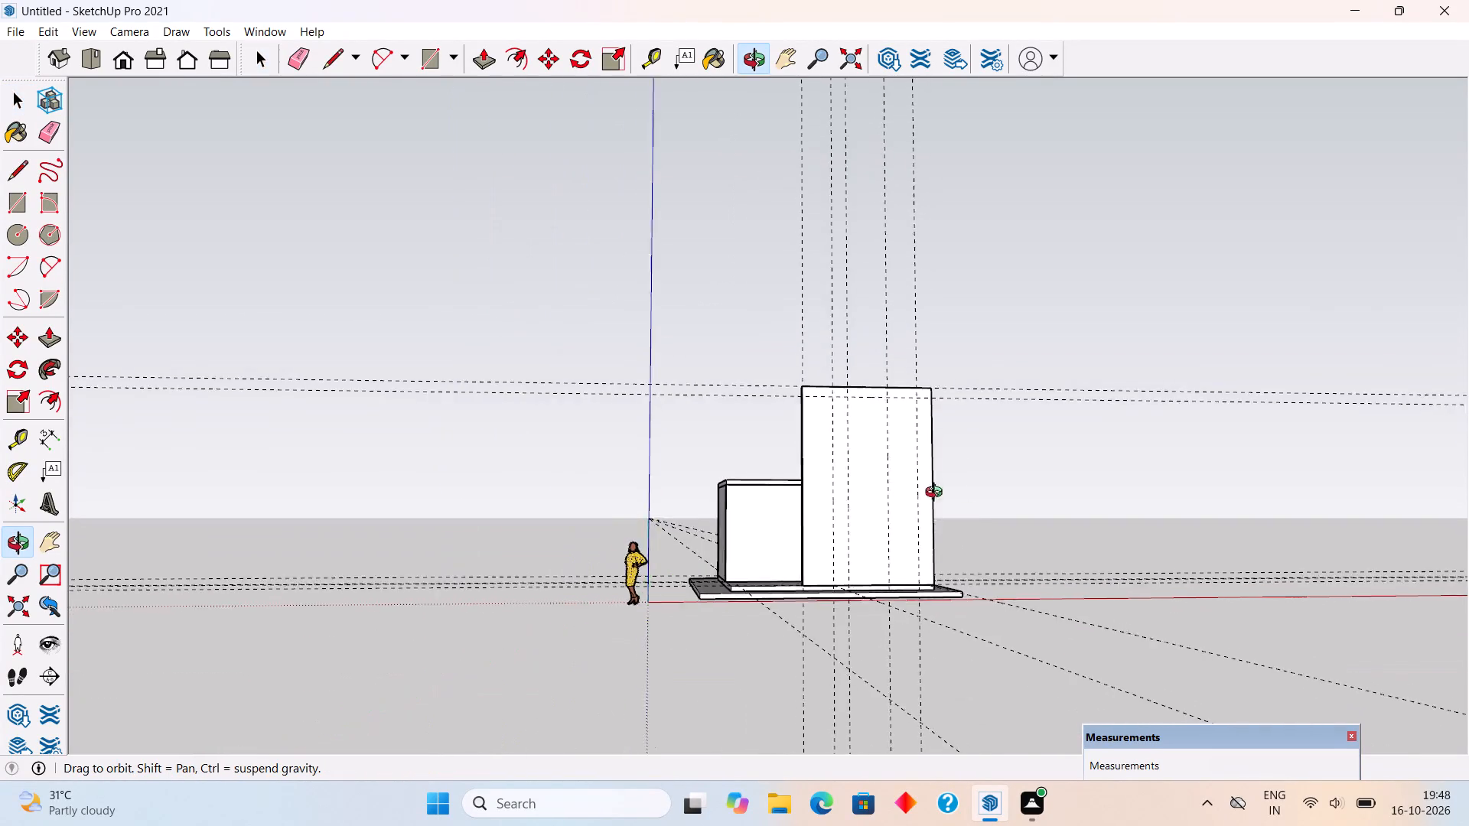
pyautogui.moveTo(937, 494); pyautogui.dragTo(1051, 548, button='middle')
pyautogui.scroll(3, 1051, 548)
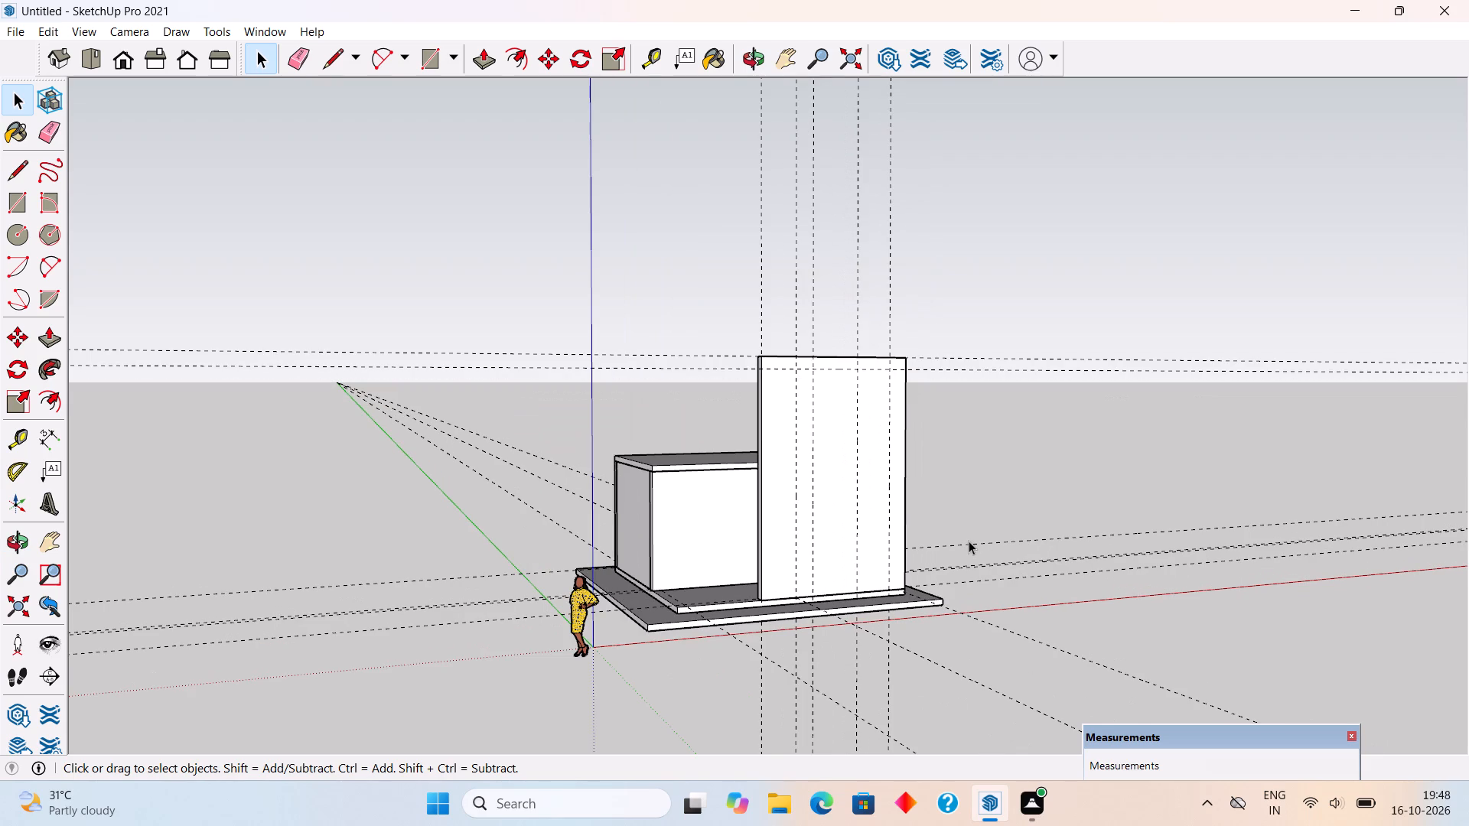
pyautogui.scroll(3, 969, 541)
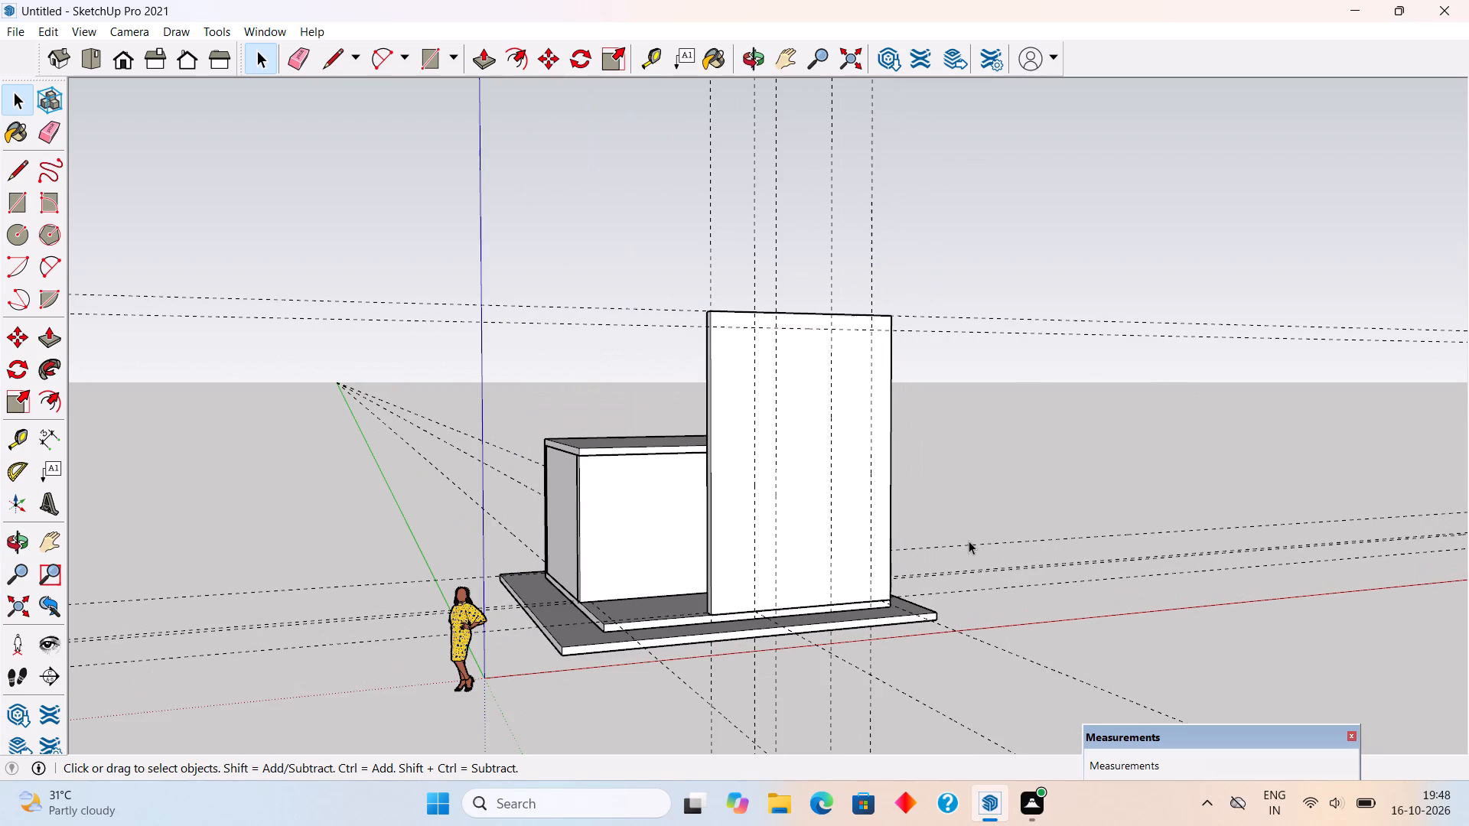
pyautogui.moveTo(957, 536); pyautogui.dragTo(813, 519, button='middle')
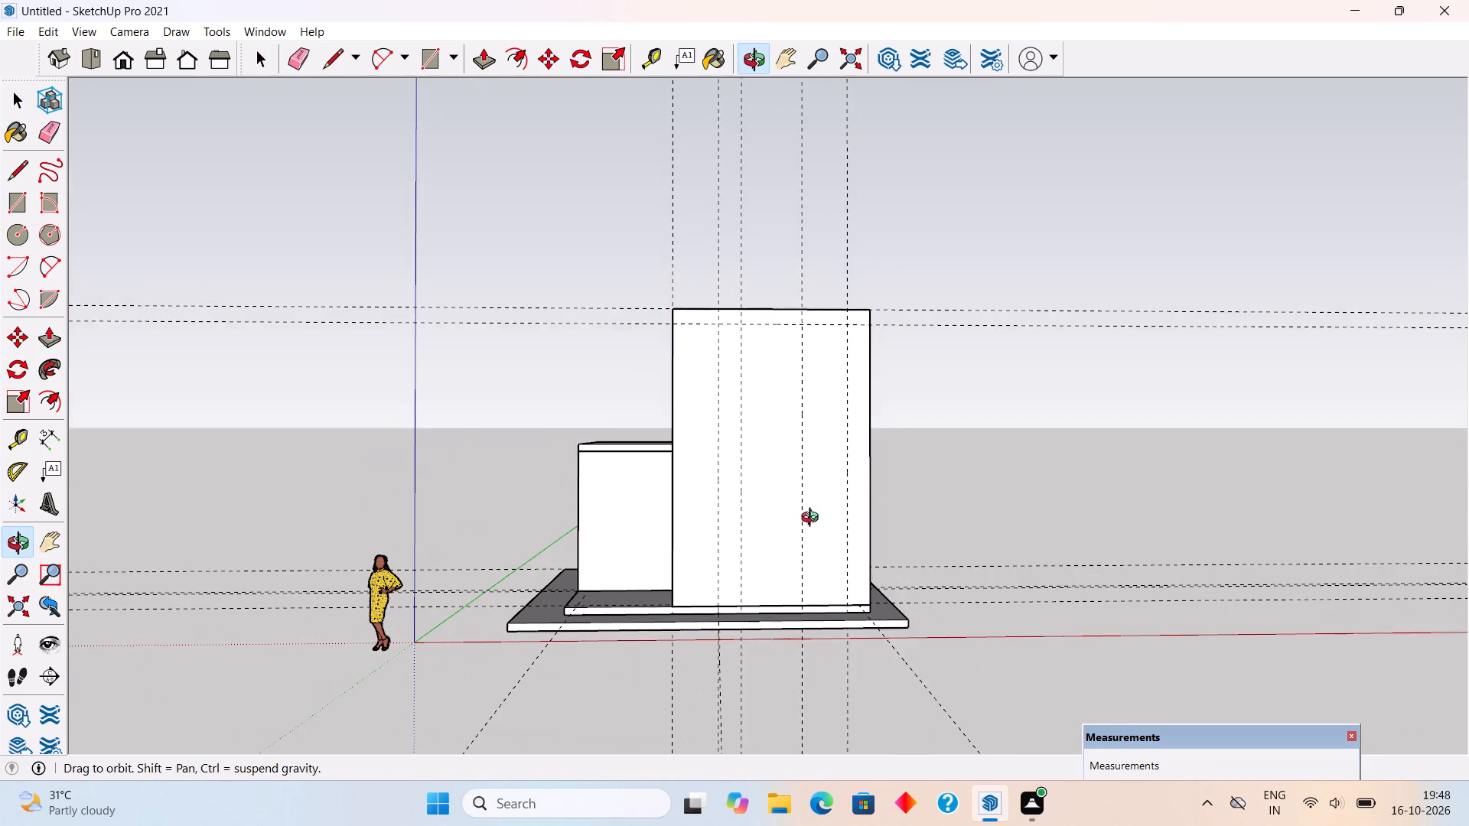
pyautogui.moveTo(813, 519); pyautogui.dragTo(811, 533, button='middle')
pyautogui.scroll(6, 811, 533)
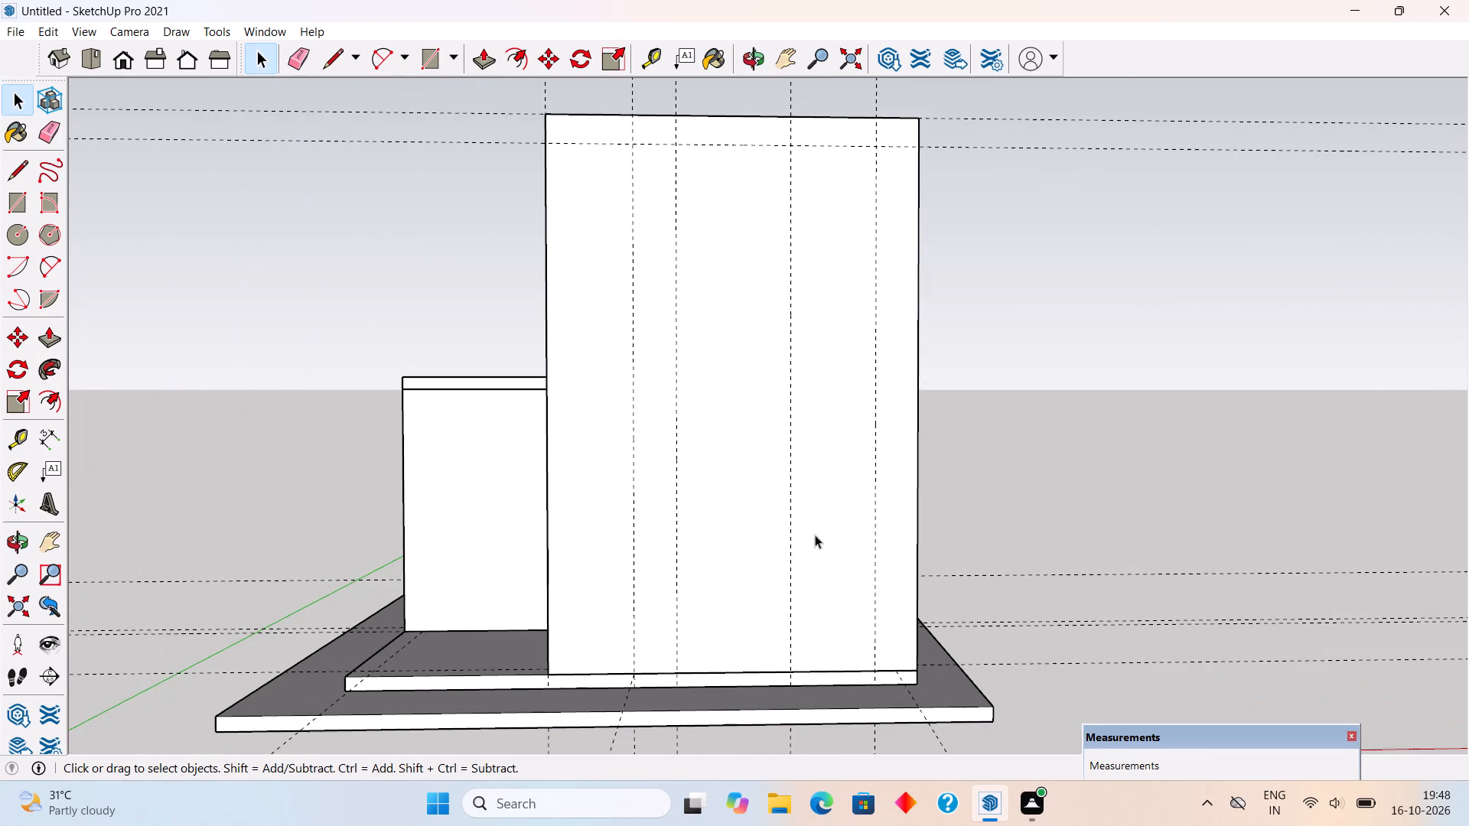
pyautogui.scroll(-3, 815, 535)
pyautogui.scroll(1, 815, 535)
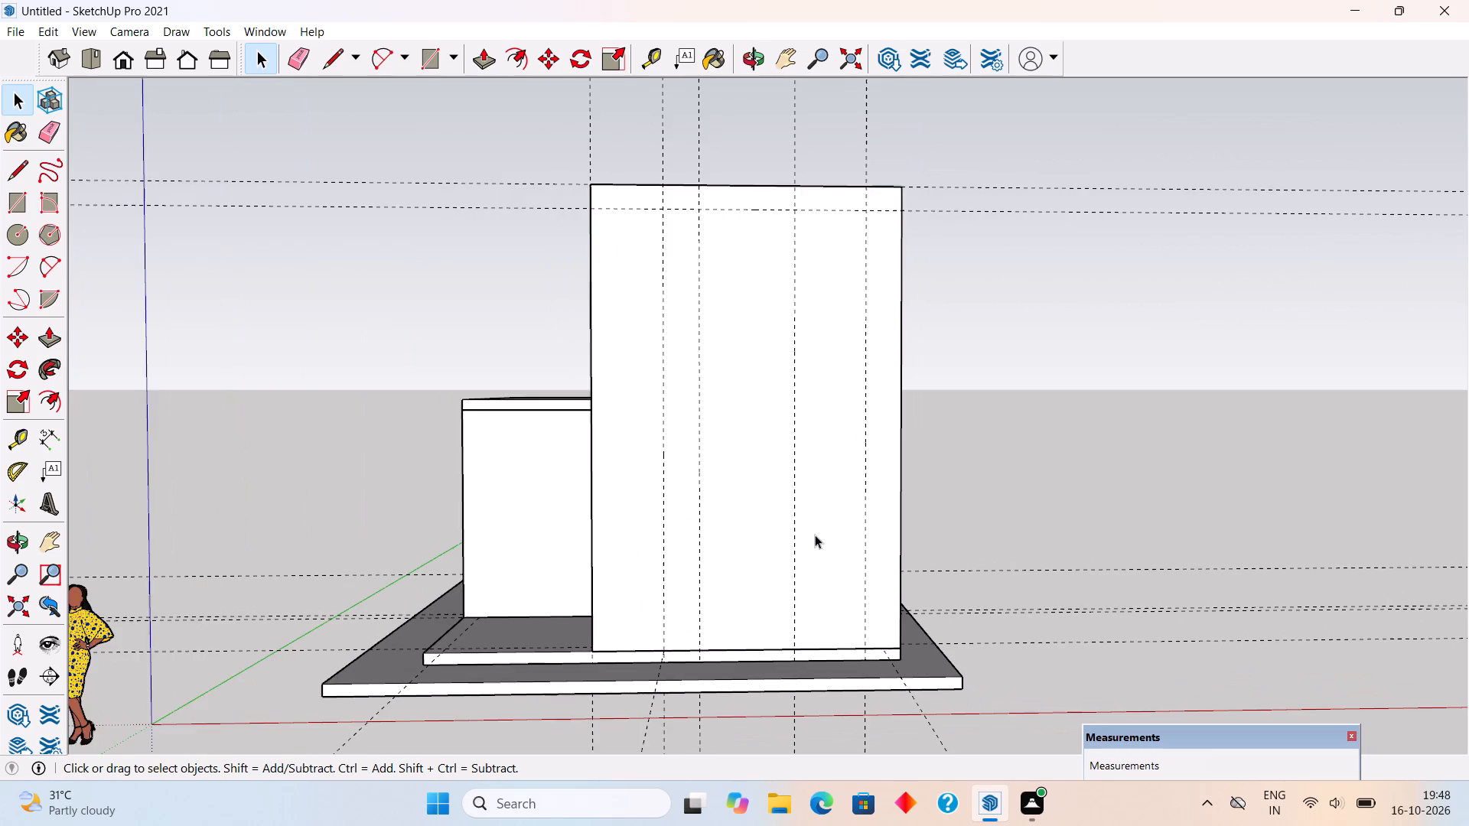
pyautogui.scroll(1, 815, 535)
pyautogui.moveTo(815, 535); pyautogui.dragTo(851, 560, button='middle')
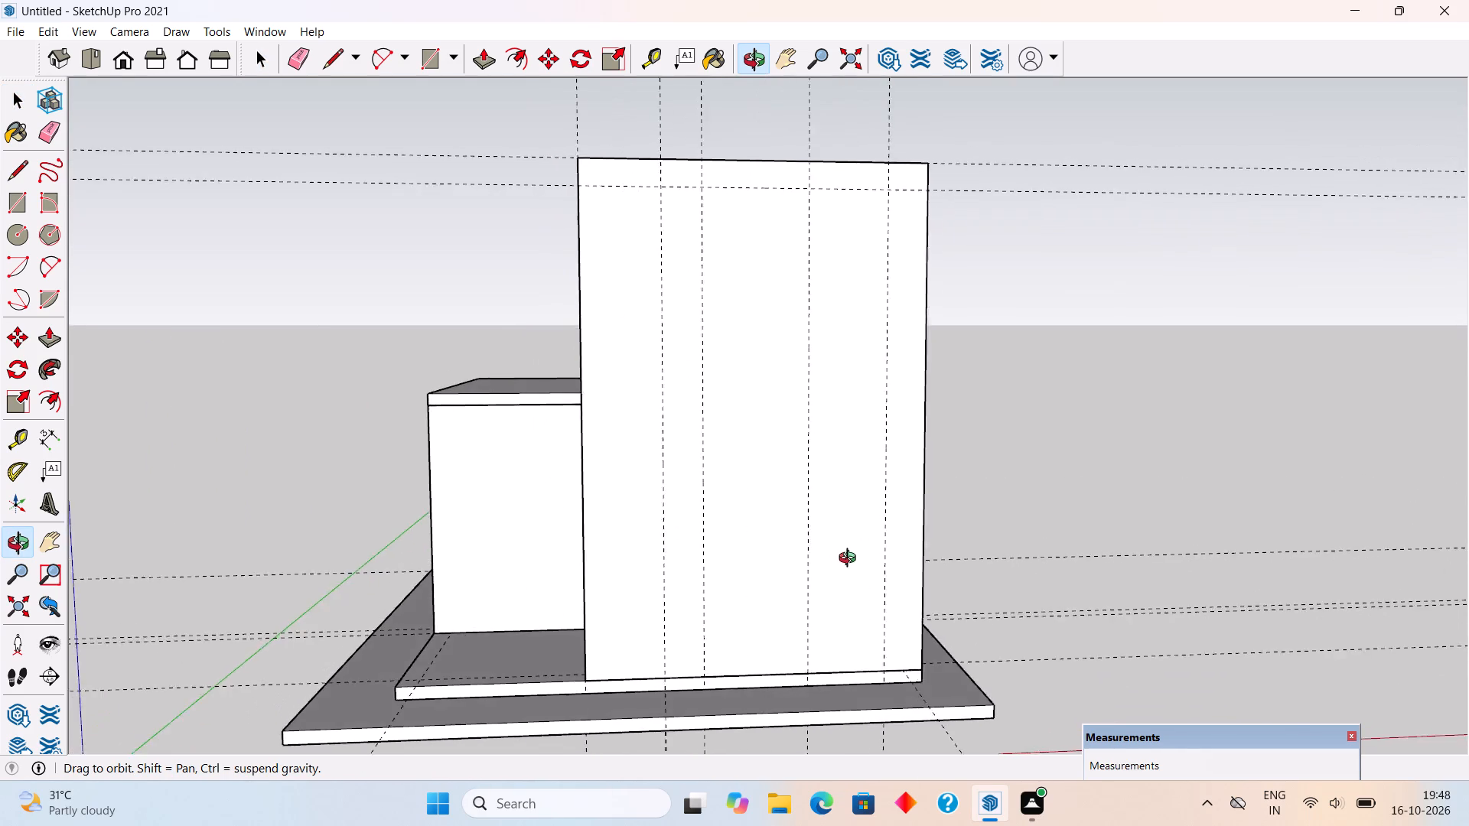
pyautogui.moveTo(851, 560); pyautogui.dragTo(881, 557, button='middle')
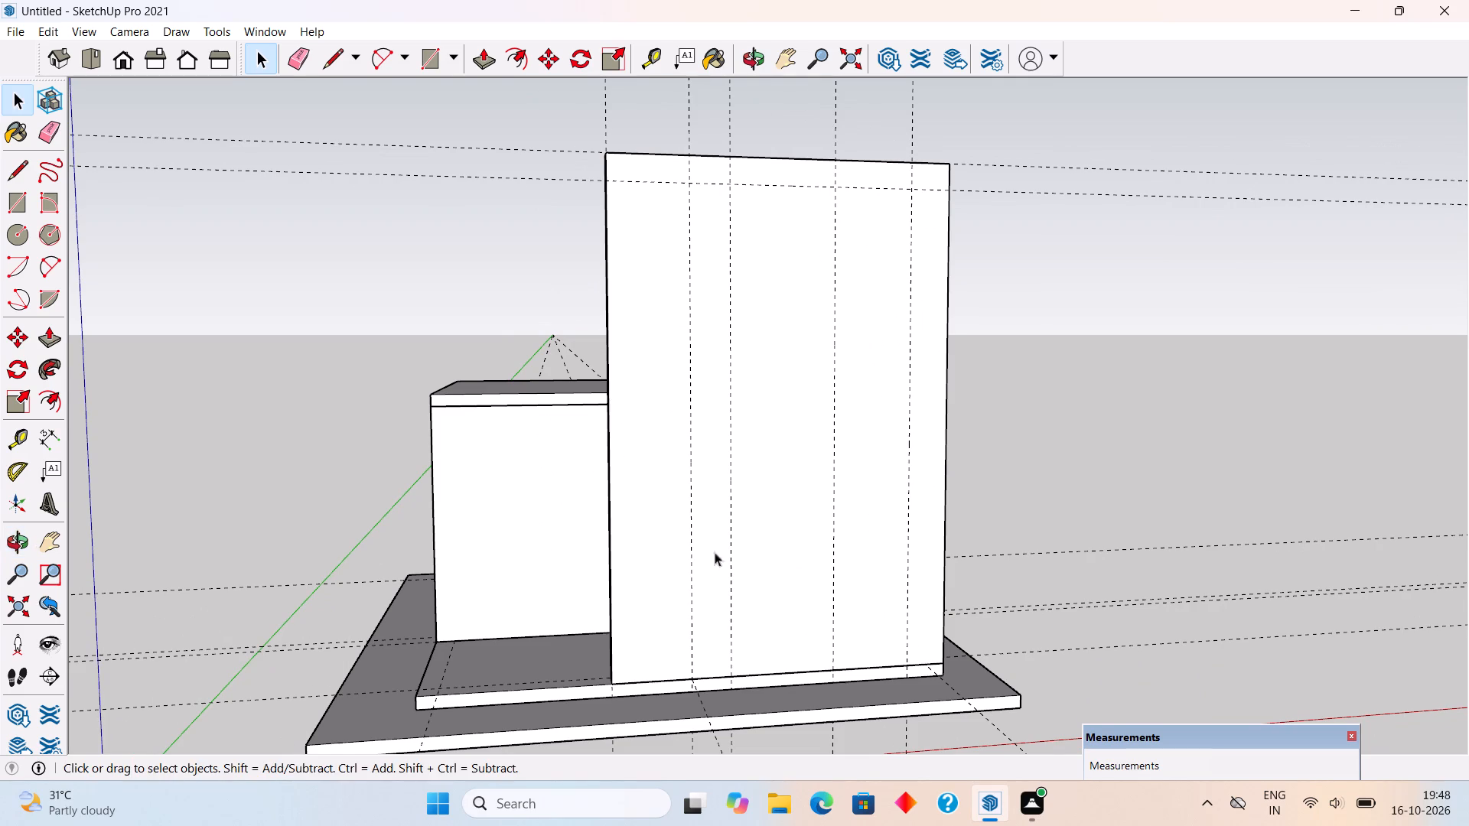
# Hide the tall front wall's group to expose the slab area between it and the roofed room.
pyautogui.moveTo(666, 570); pyautogui.dragTo(1239, 662, button='middle')
pyautogui.scroll(2, 854, 635)
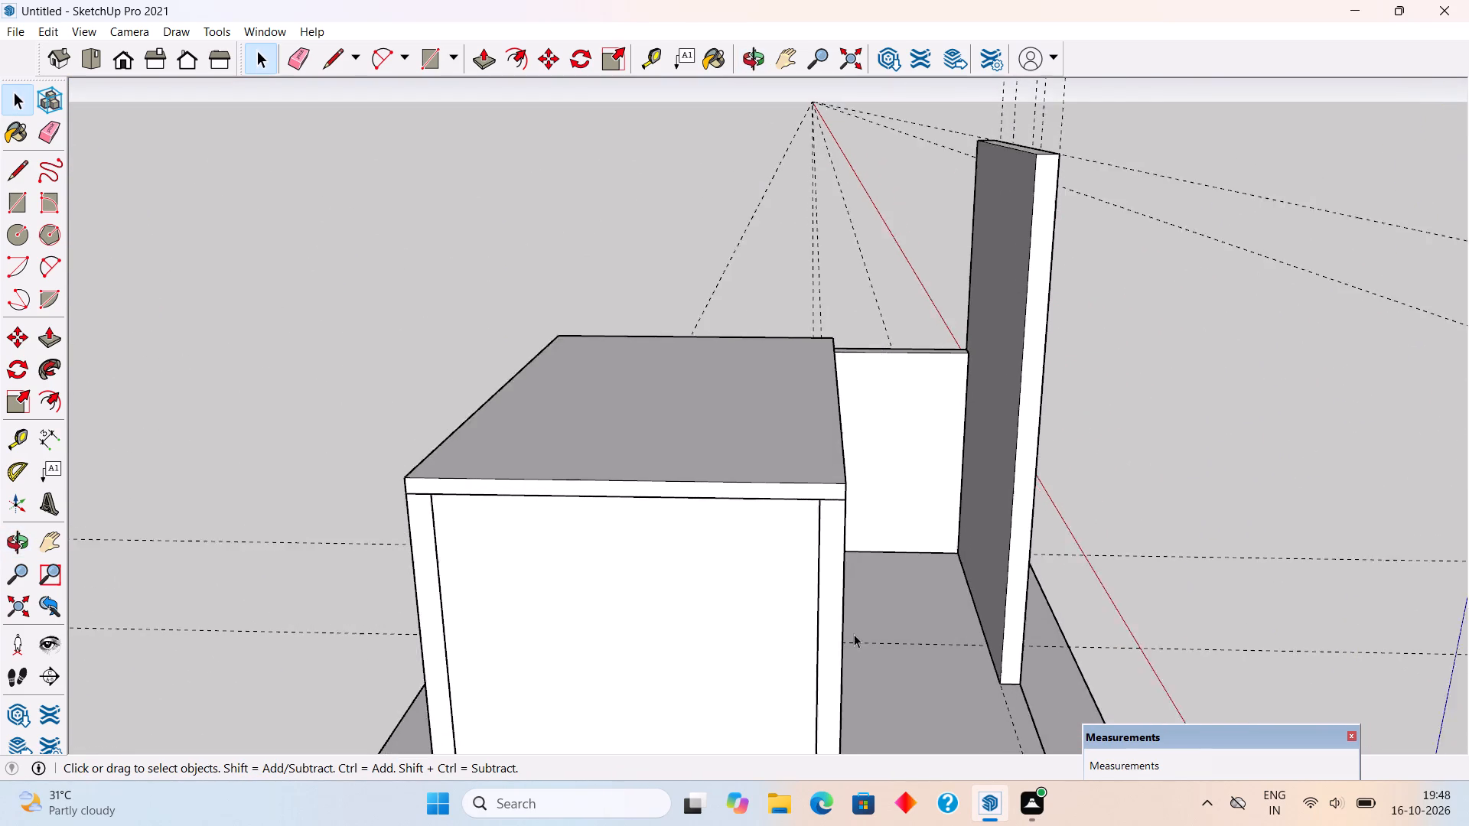
pyautogui.scroll(2, 854, 634)
pyautogui.scroll(3, 942, 623)
pyautogui.moveTo(990, 630); pyautogui.dragTo(928, 713, button='middle')
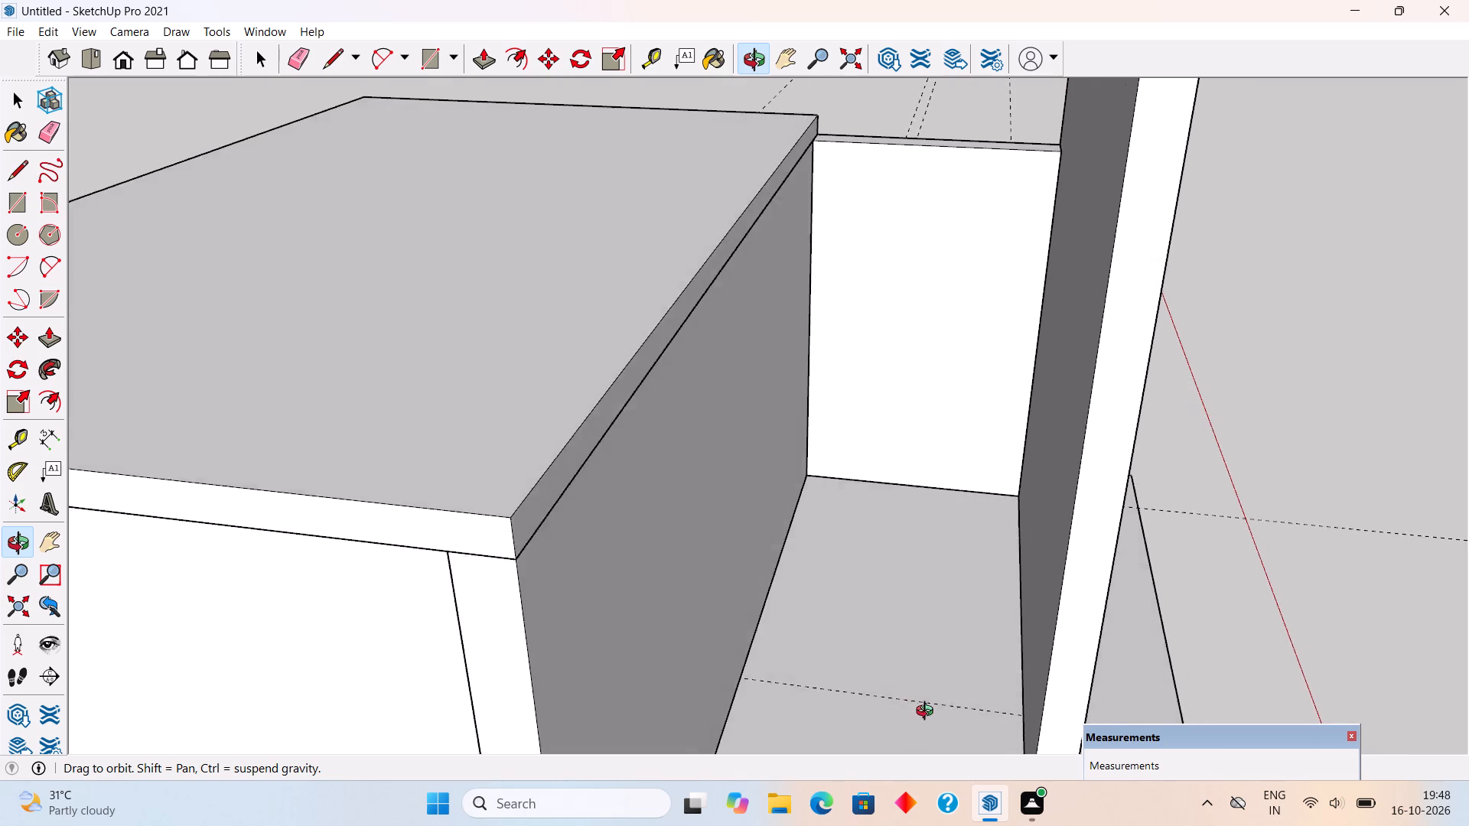
pyautogui.moveTo(928, 713); pyautogui.dragTo(962, 662, button='middle')
pyautogui.click(1079, 618)
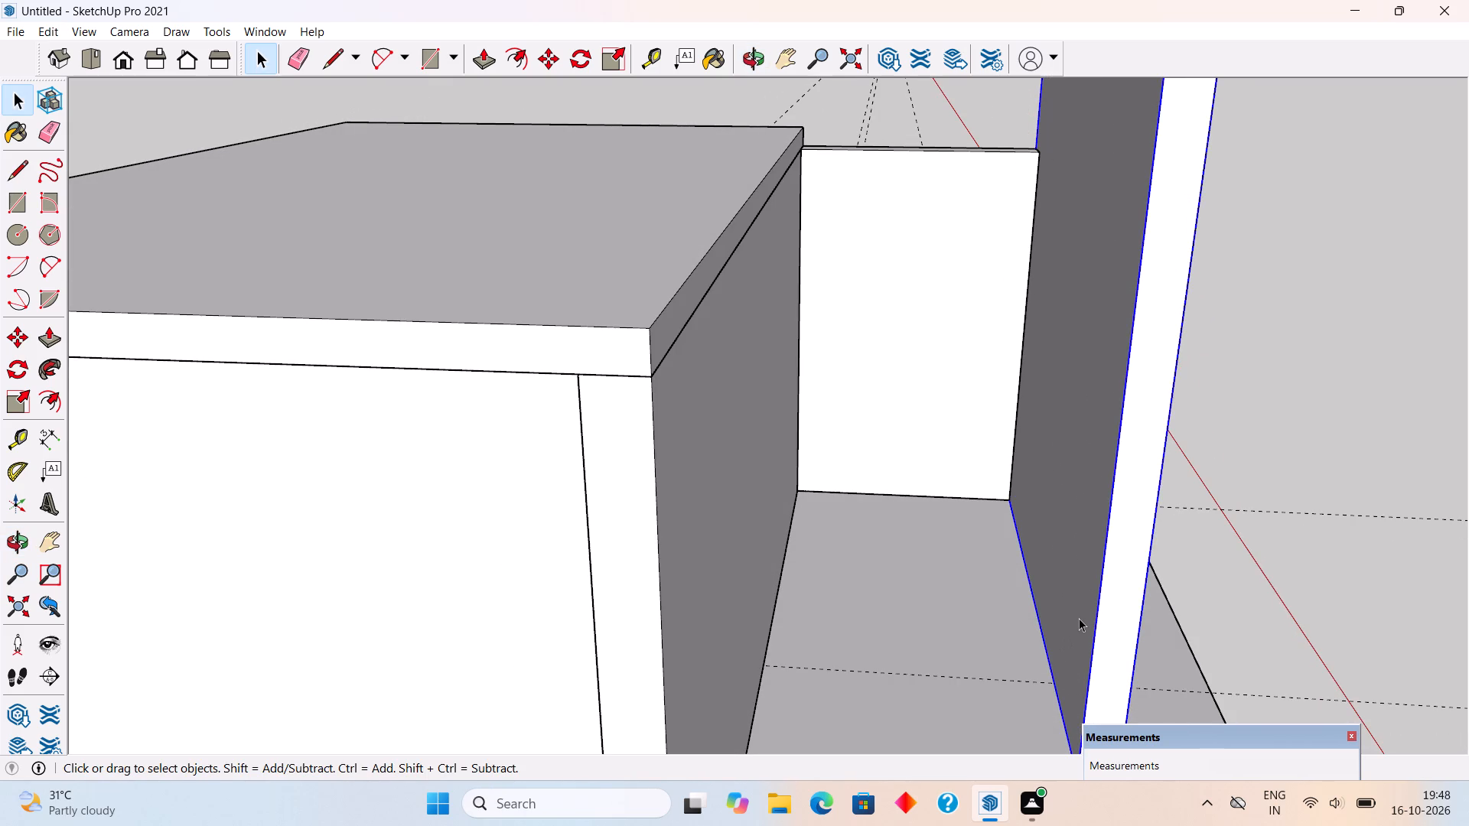
pyautogui.rightClick(1079, 618)
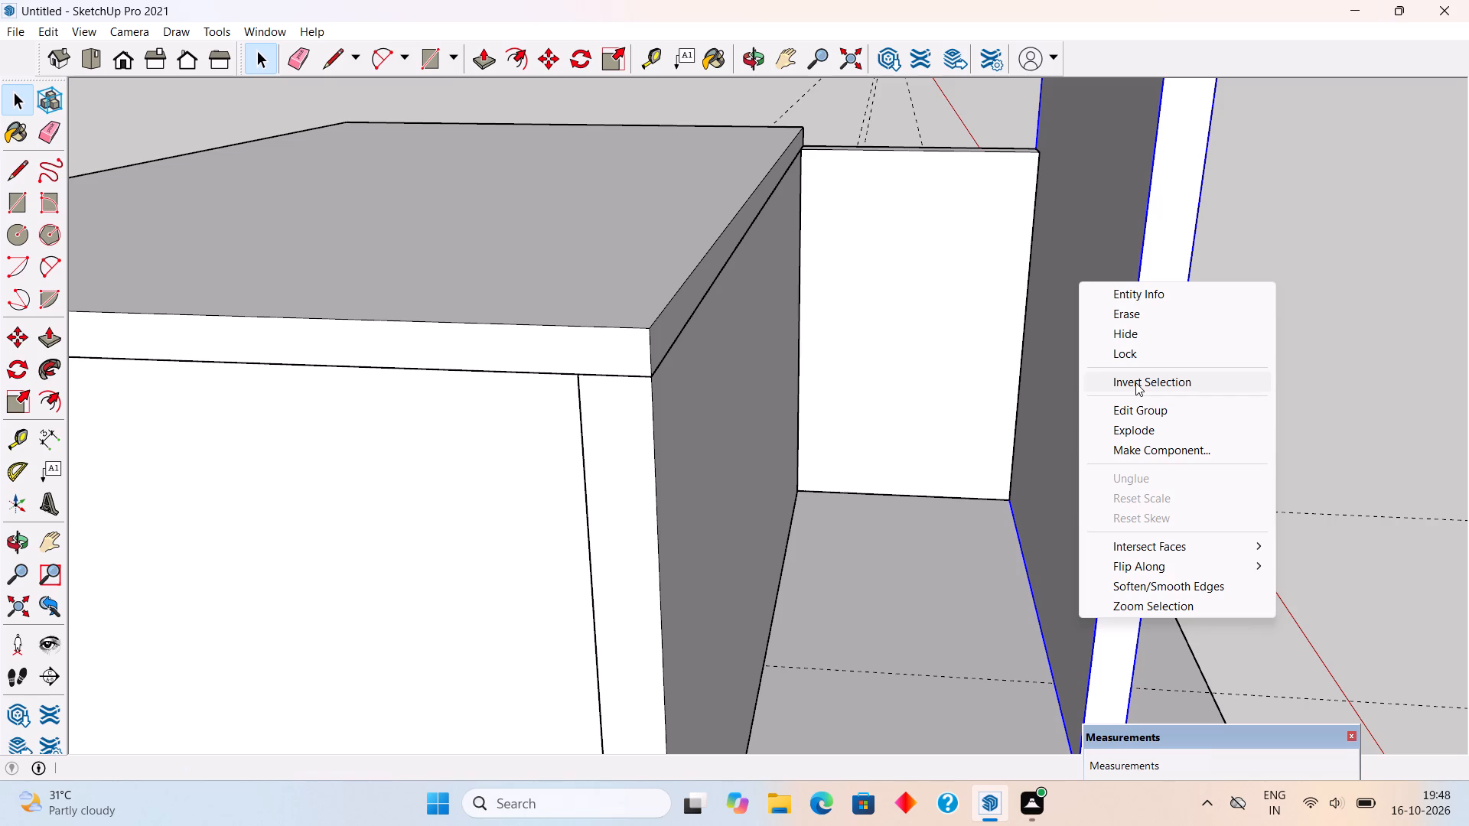
pyautogui.click(1122, 334)
# Place guides on the upper slab 11" over from the existing crosswise guide and 3' in from the lengthwise guide near the front edge.
pyautogui.moveTo(1108, 449); pyautogui.dragTo(702, 528, button='middle')
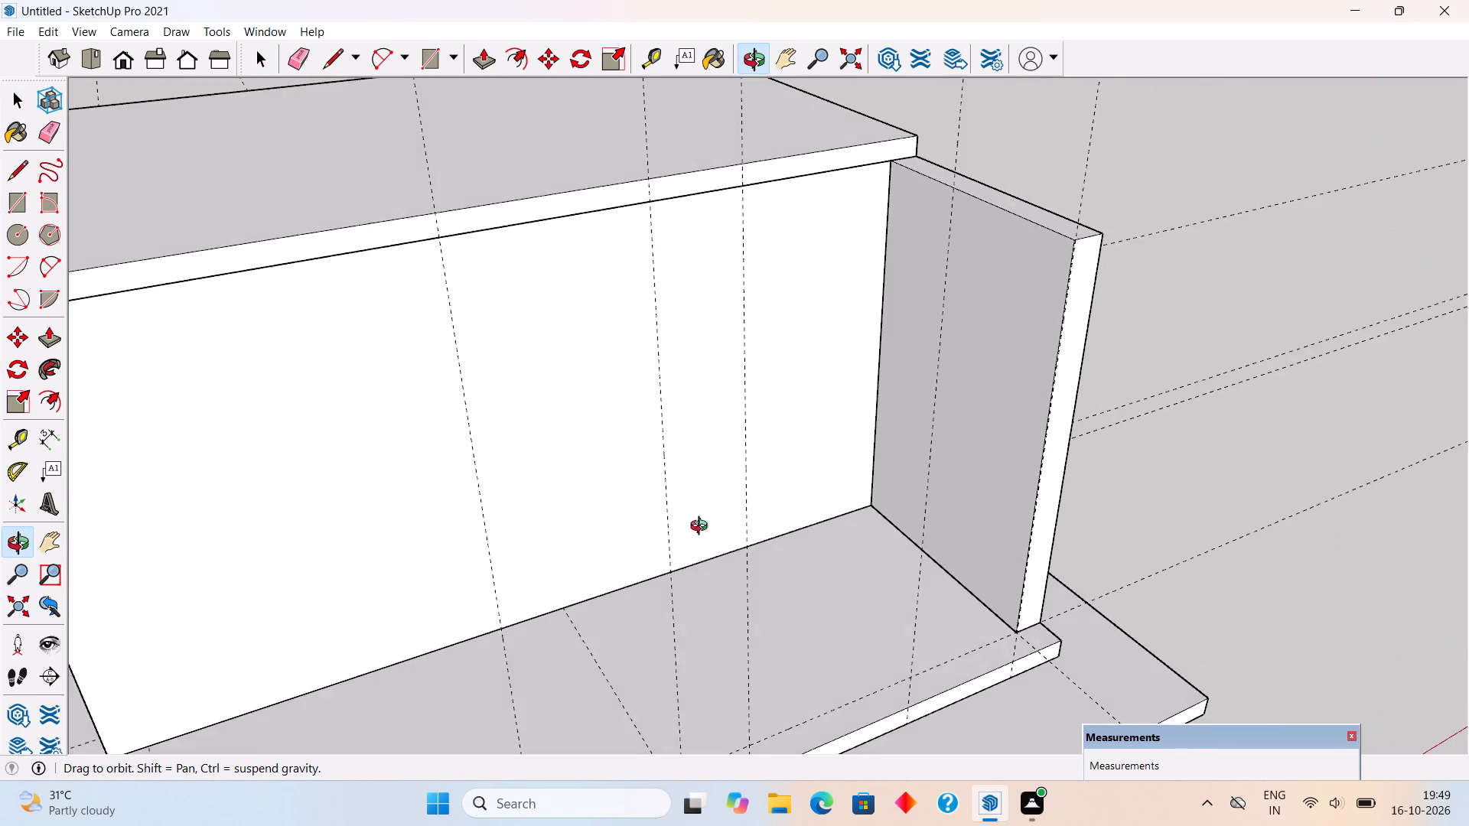
pyautogui.moveTo(702, 528); pyautogui.dragTo(768, 514, button='middle')
pyautogui.scroll(-3, 768, 514)
pyautogui.scroll(2, 748, 577)
pyautogui.moveTo(748, 577); pyautogui.dragTo(770, 616, button='middle')
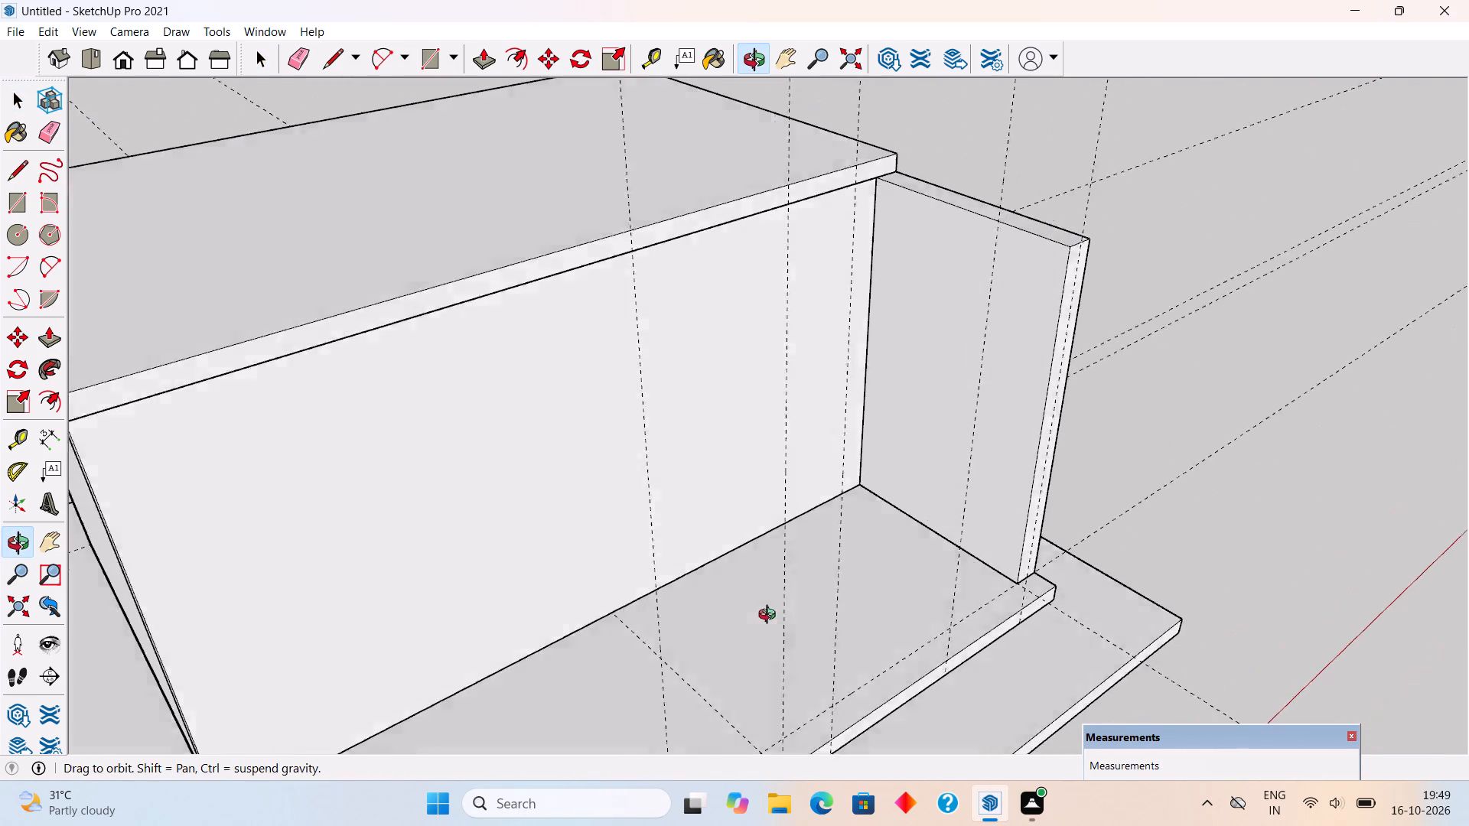
pyautogui.moveTo(770, 616); pyautogui.dragTo(778, 639, button='middle')
pyautogui.scroll(1, 776, 684)
pyautogui.moveTo(774, 683); pyautogui.dragTo(742, 642, button='middle')
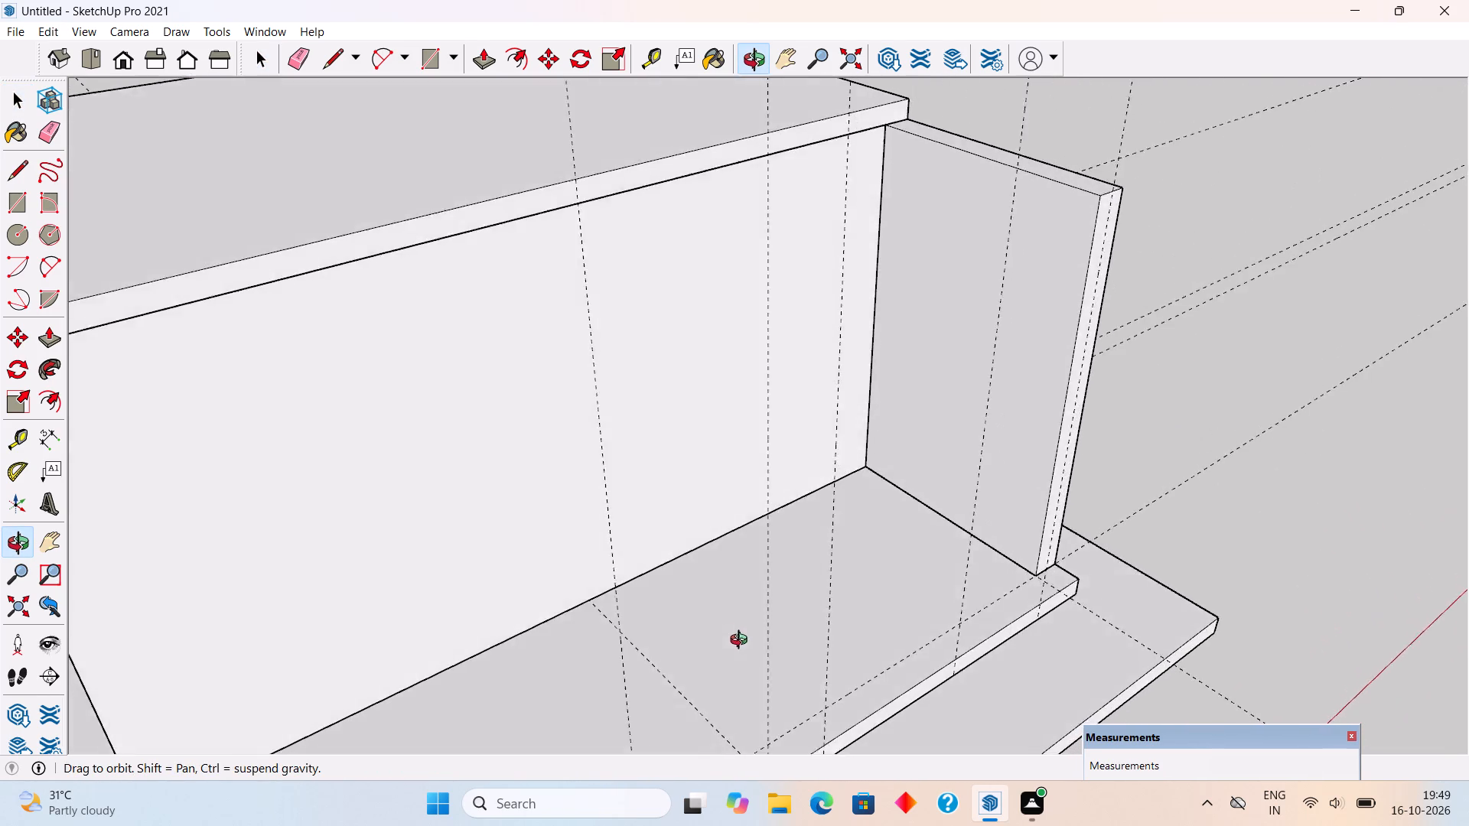
pyautogui.moveTo(742, 642); pyautogui.dragTo(681, 612, button='middle')
pyautogui.press('t')
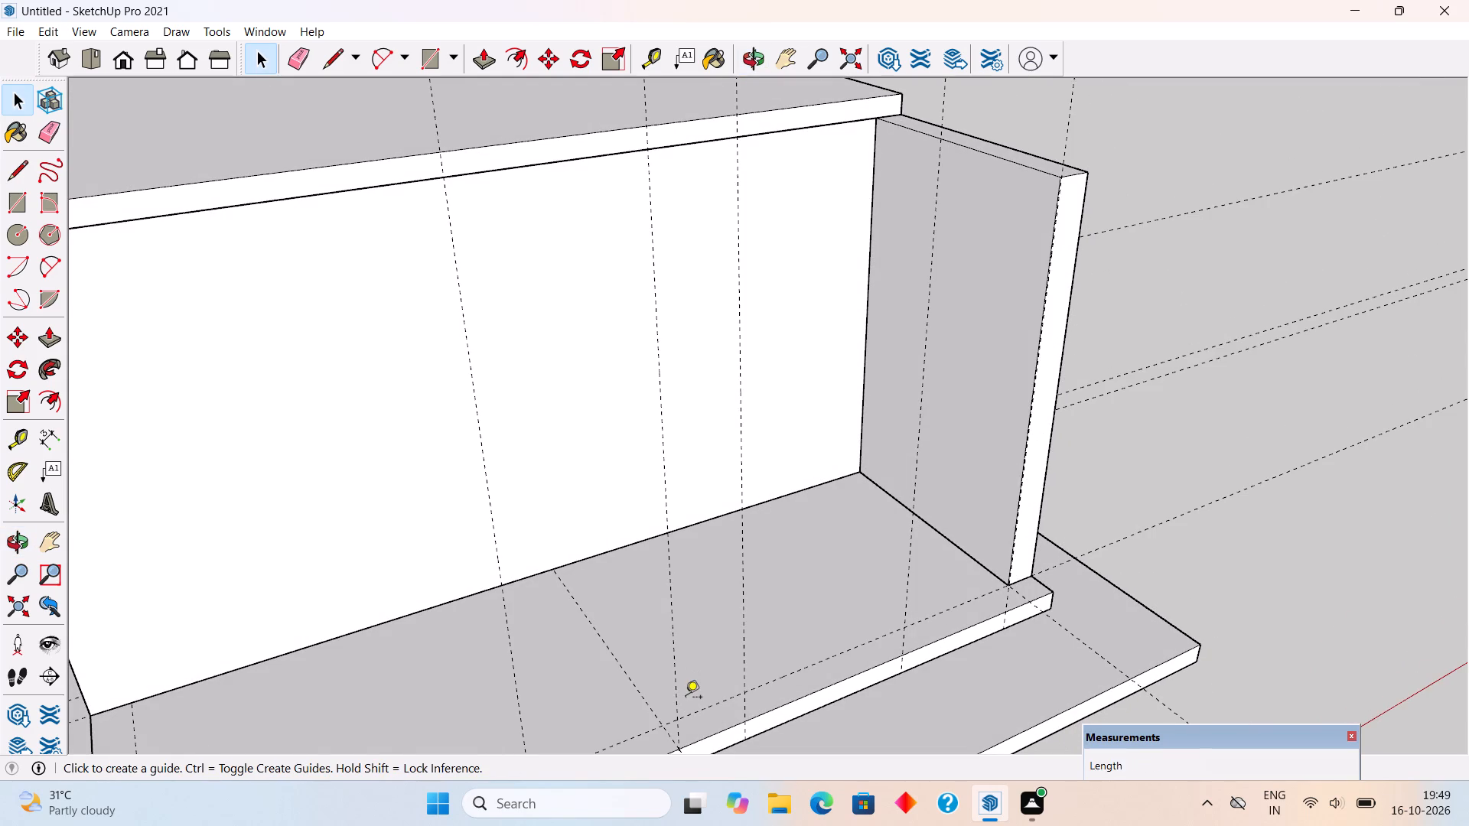
pyautogui.click(629, 683)
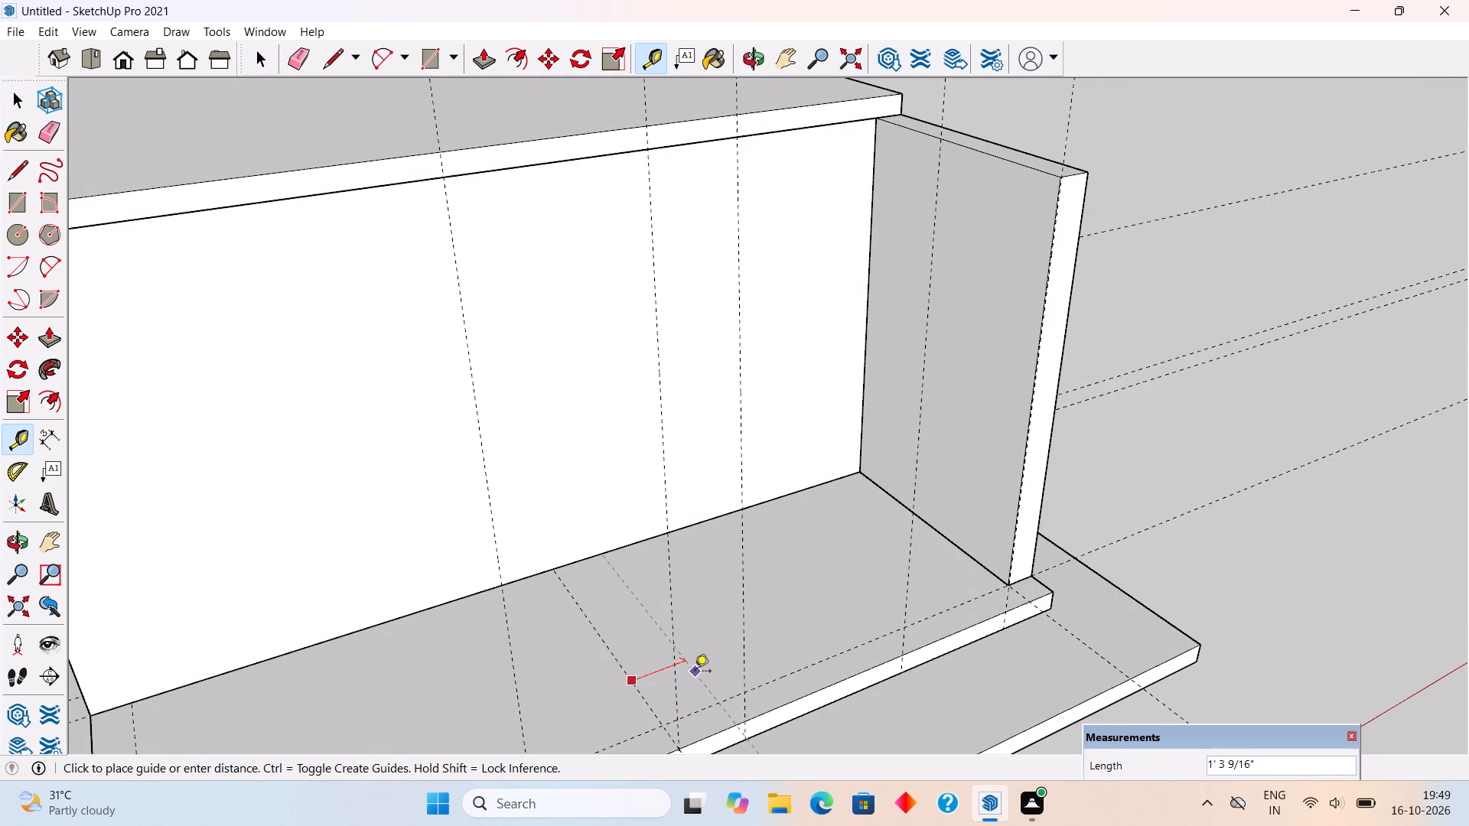
pyautogui.write('11"')
pyautogui.press('Return')
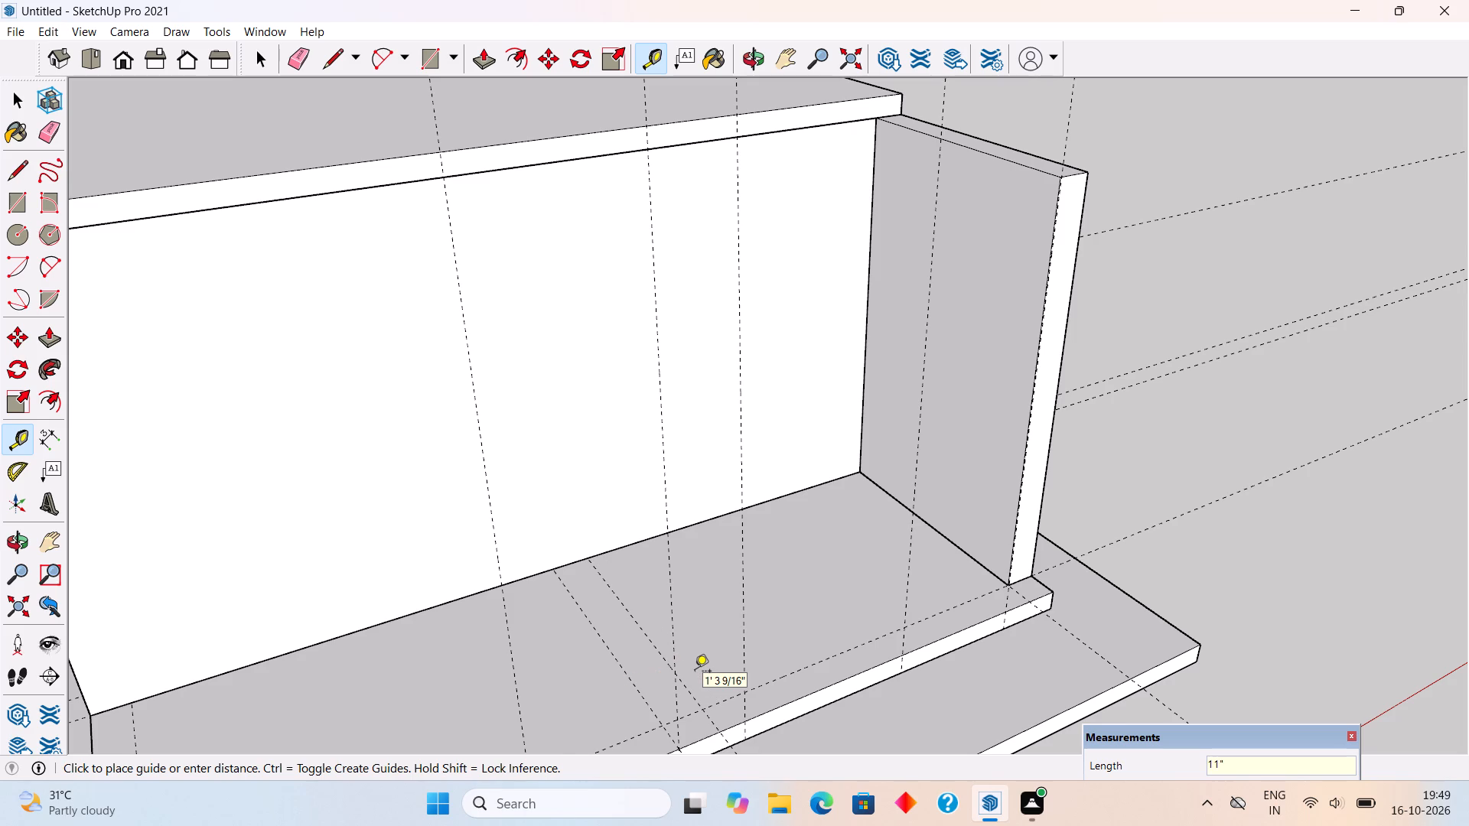
pyautogui.click(639, 736)
pyautogui.write("3'")
pyautogui.press('Return')
pyautogui.press('space')
# Draw an 11" by 3' rectangle between the guides on the upper slab and Push/Pull it up 6".
pyautogui.write('r')
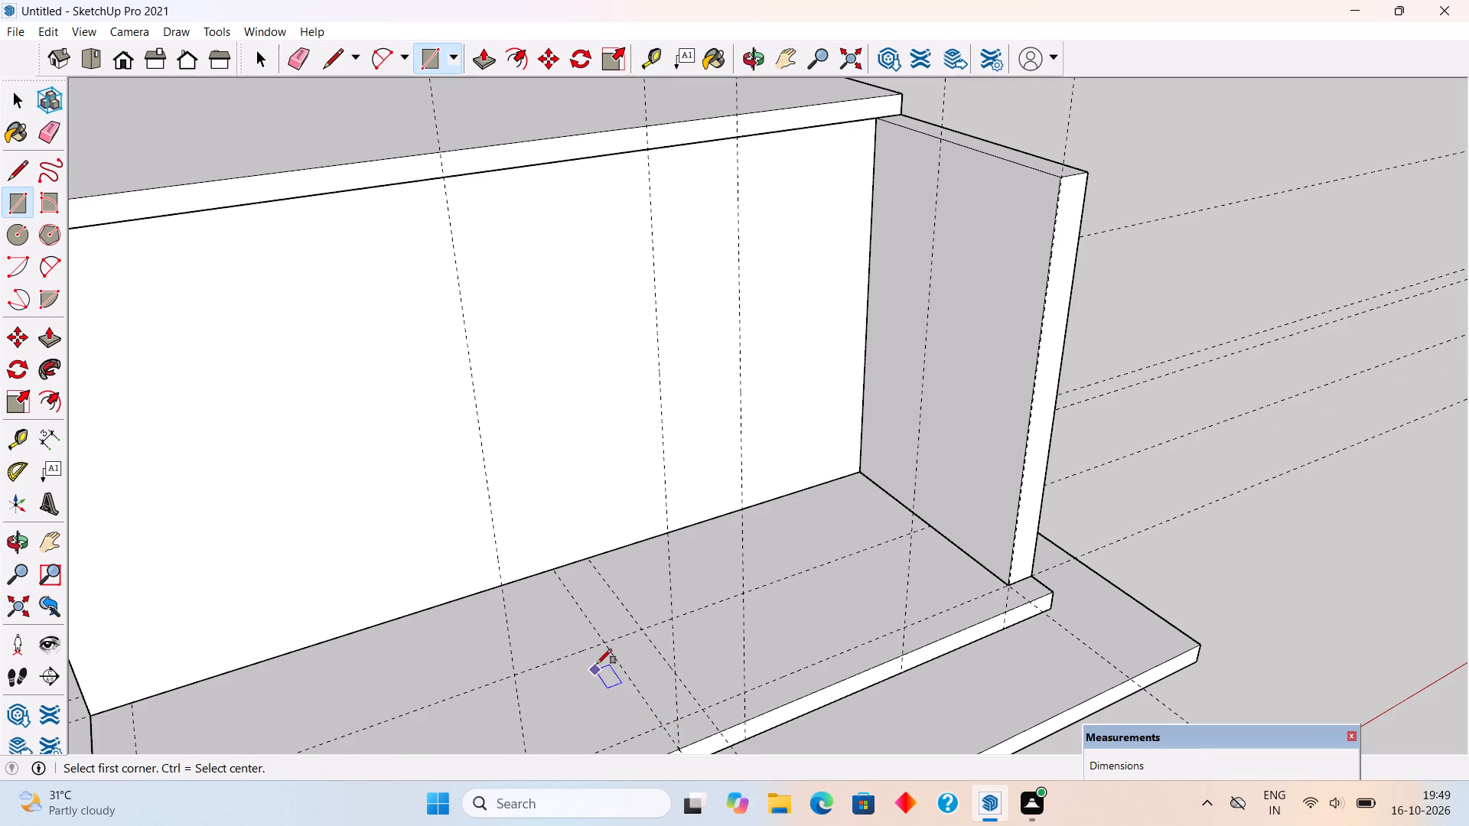
pyautogui.click(607, 639)
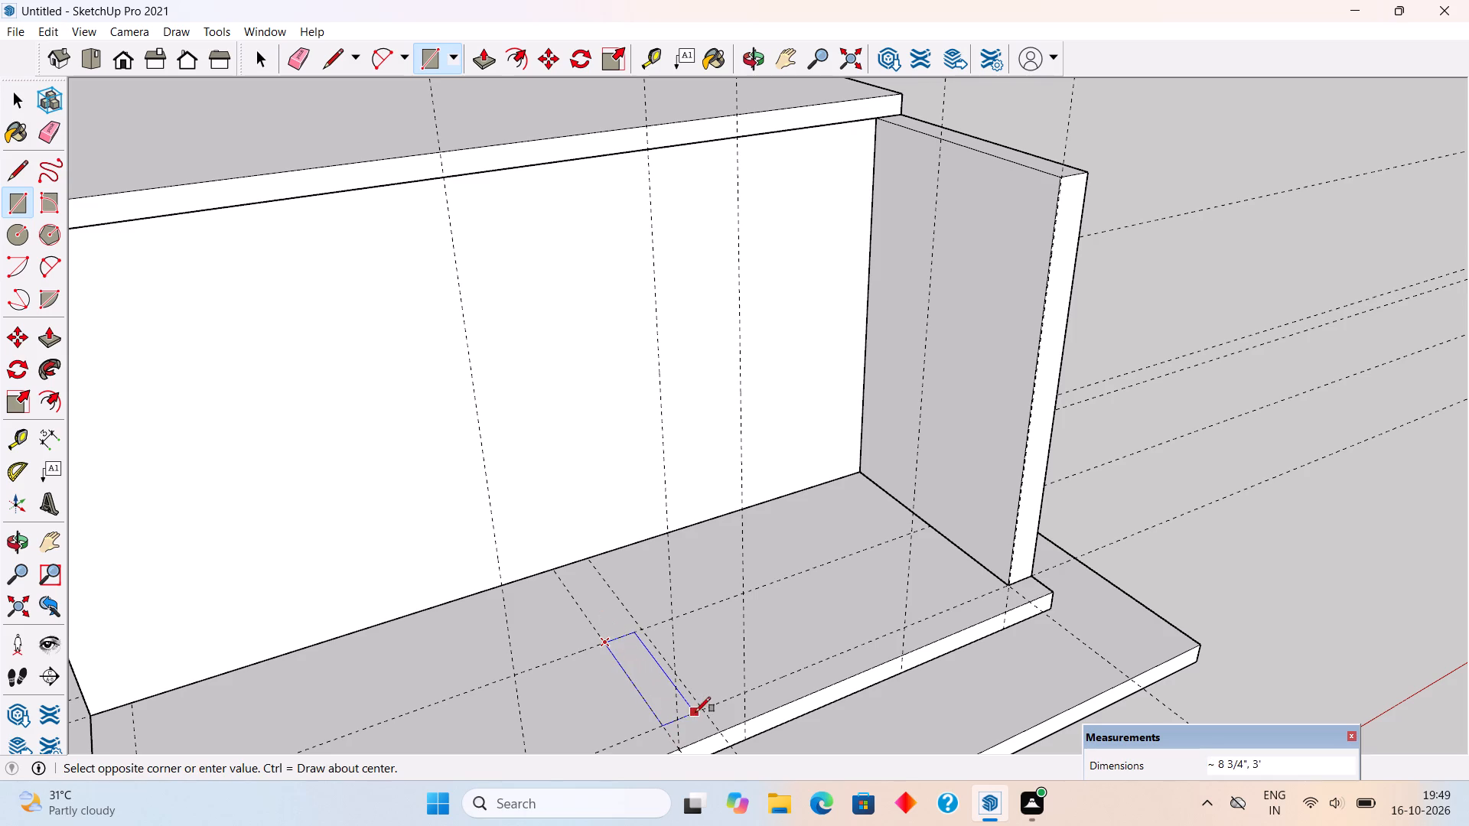
pyautogui.click(702, 709)
pyautogui.press('p')
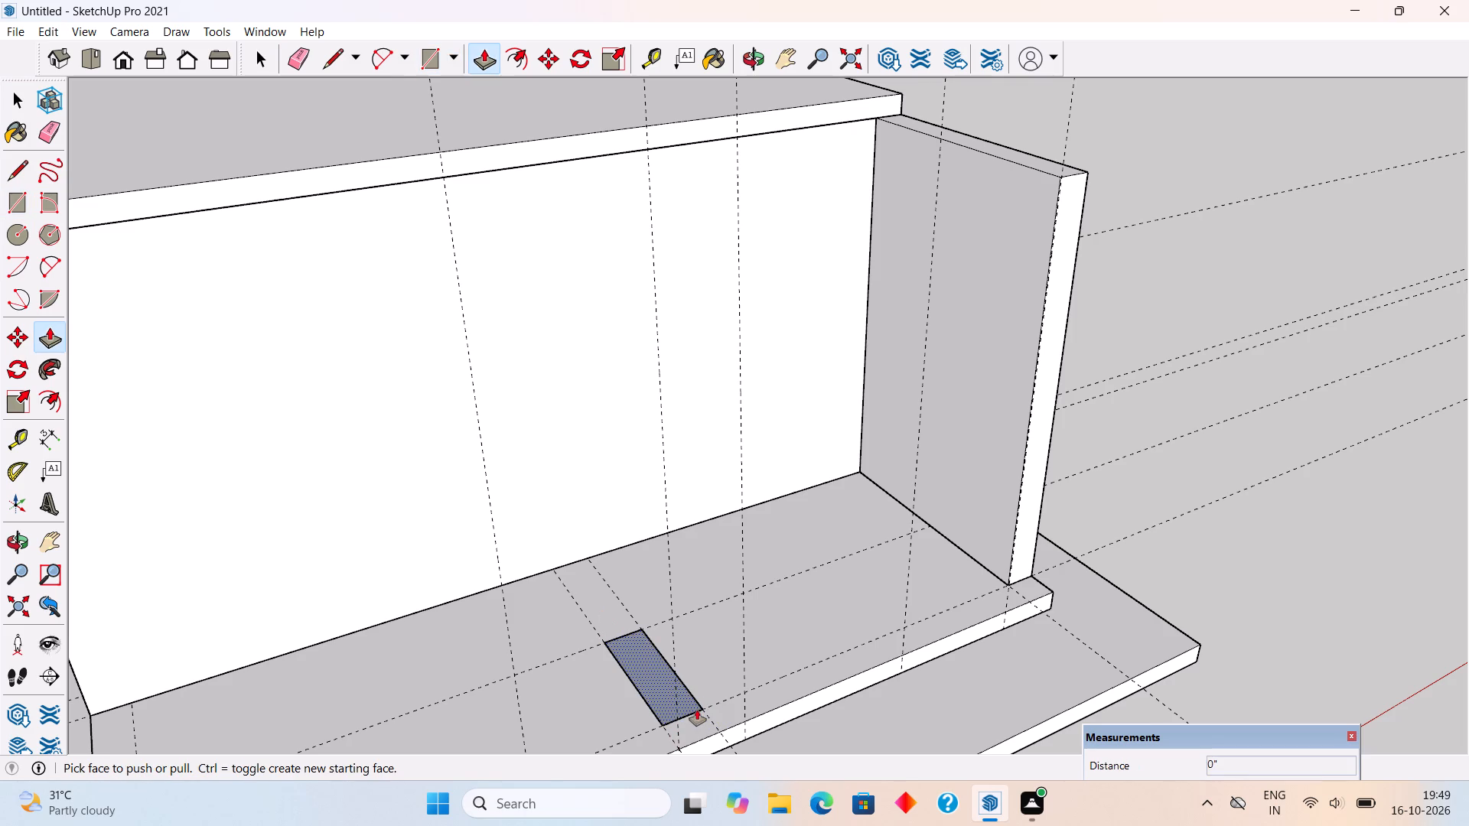
pyautogui.click(696, 711)
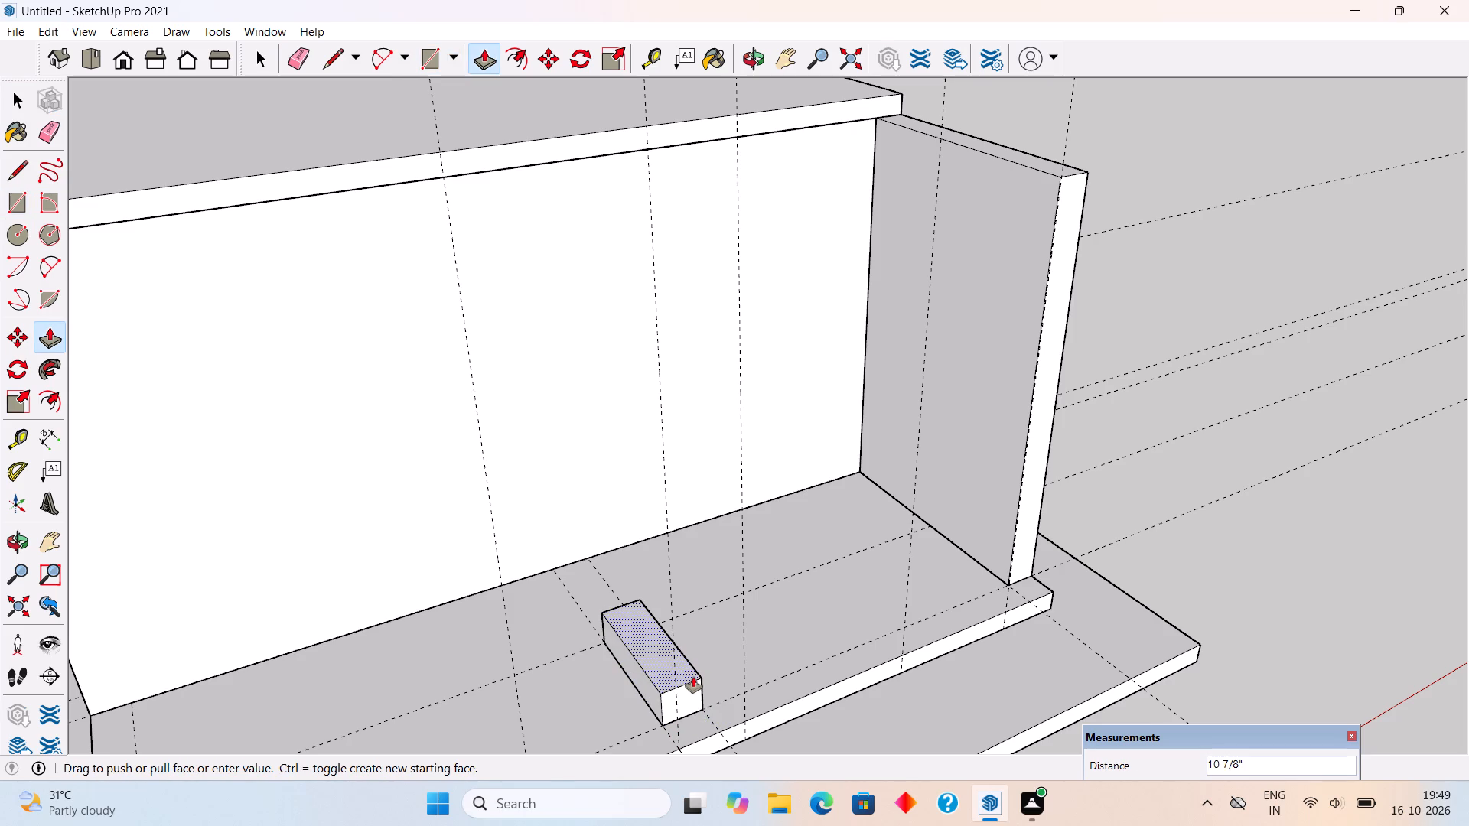
pyautogui.write('6"')
pyautogui.press('Return')
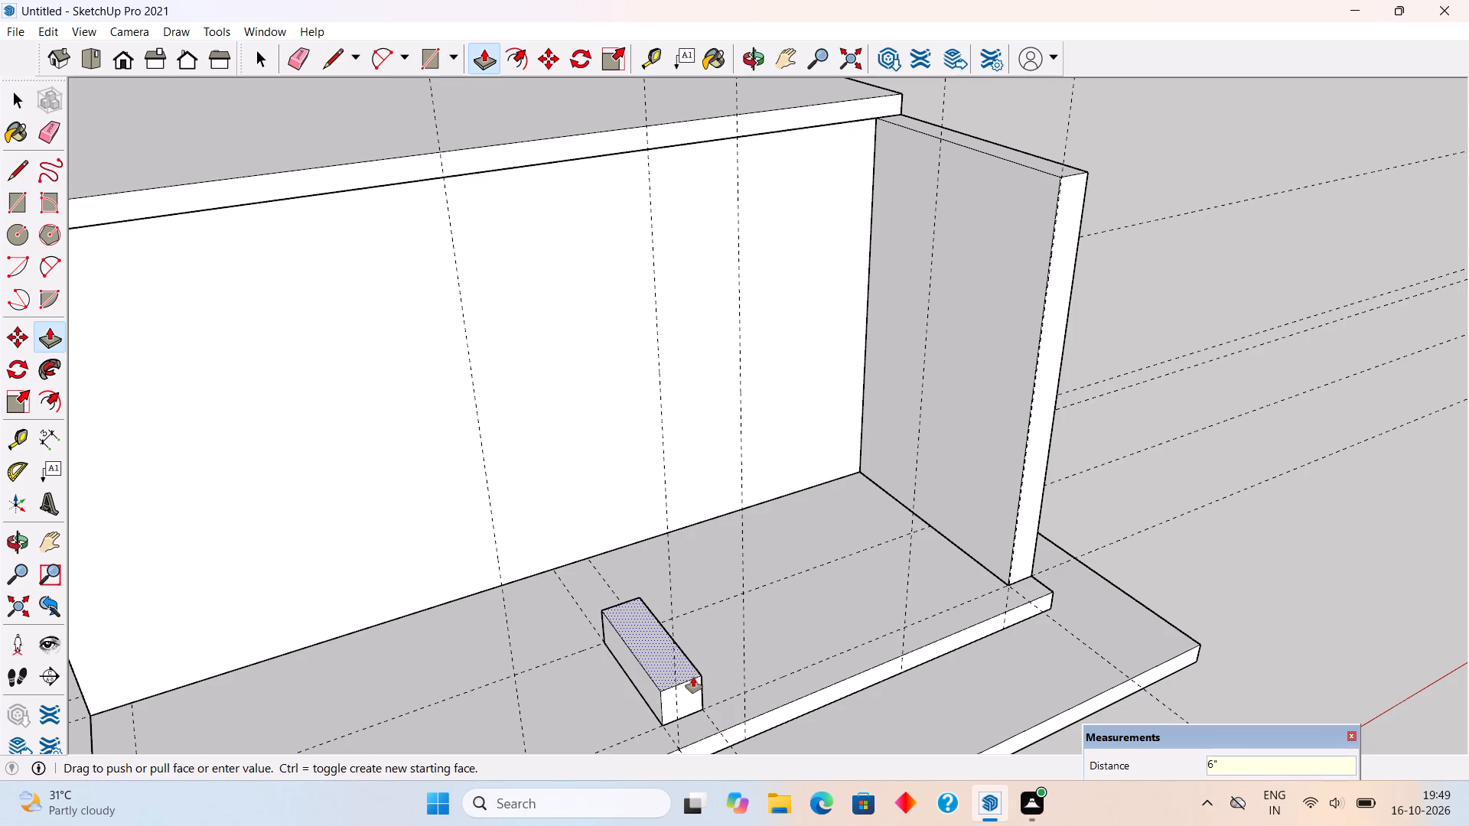
# Make the whole 6" high block on the upper slab a group.
pyautogui.press('space')
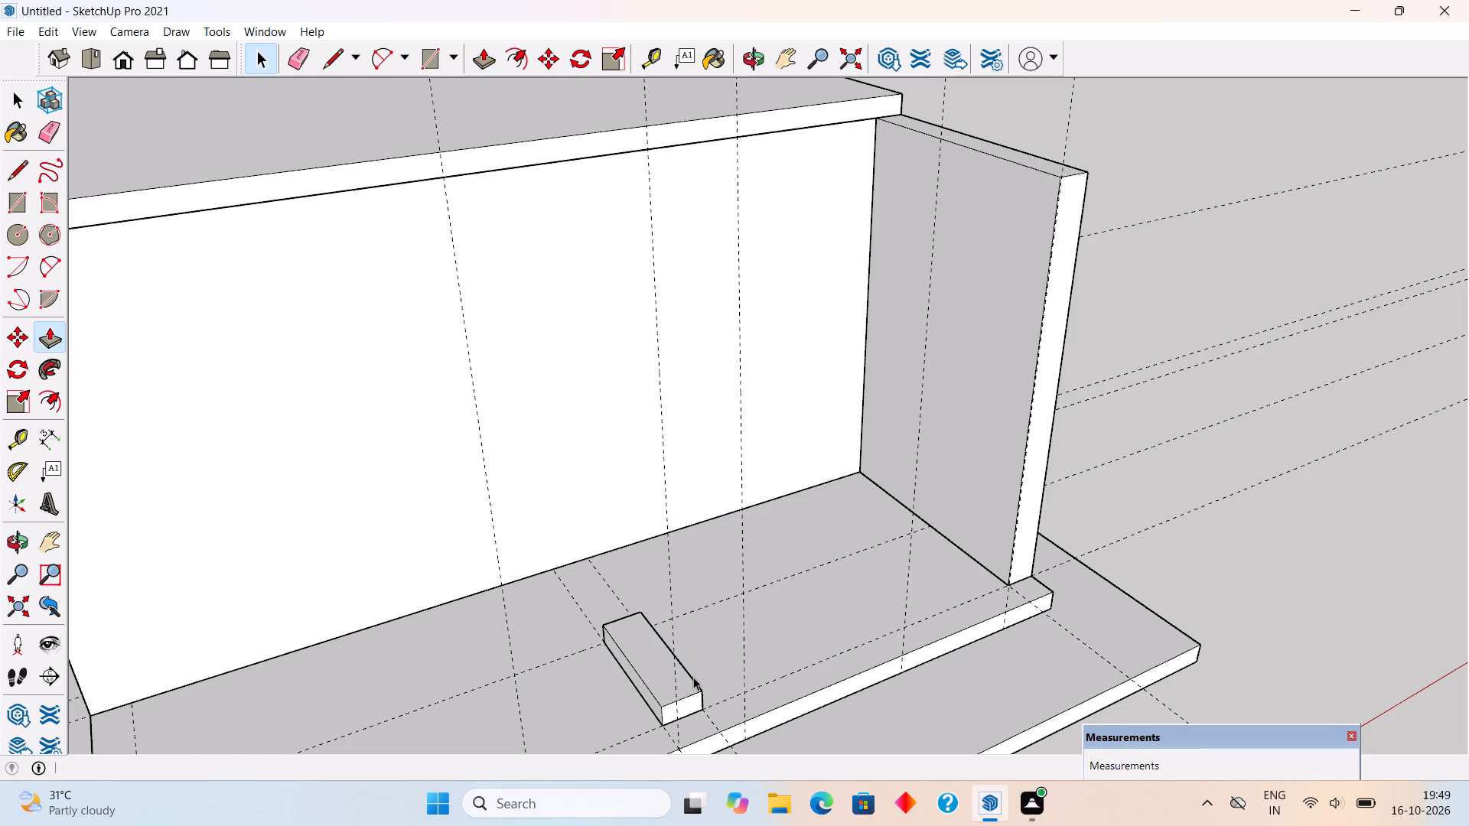
pyautogui.tripleClick(683, 696)
pyautogui.rightClick(683, 696)
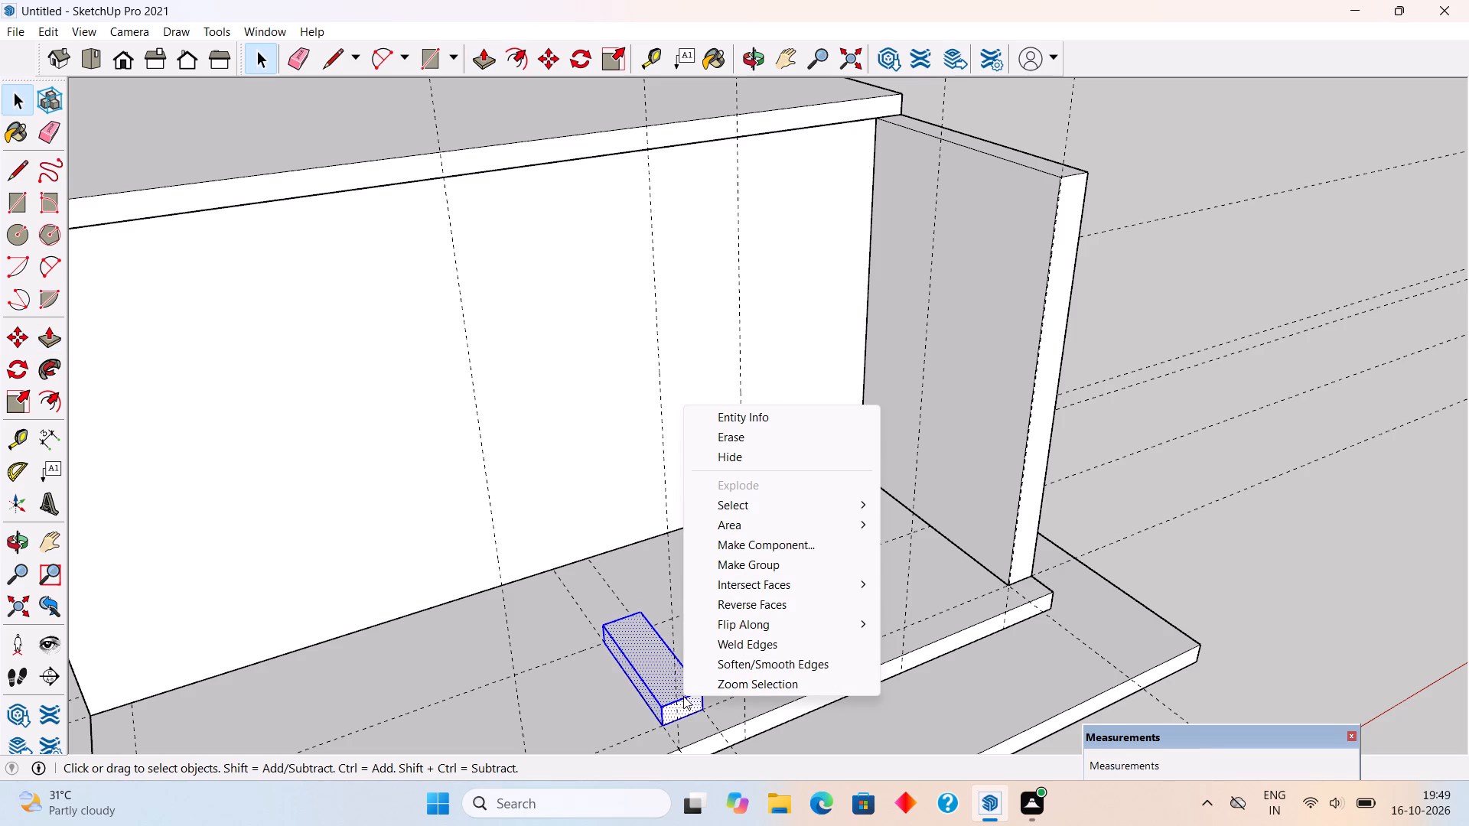
pyautogui.click(741, 569)
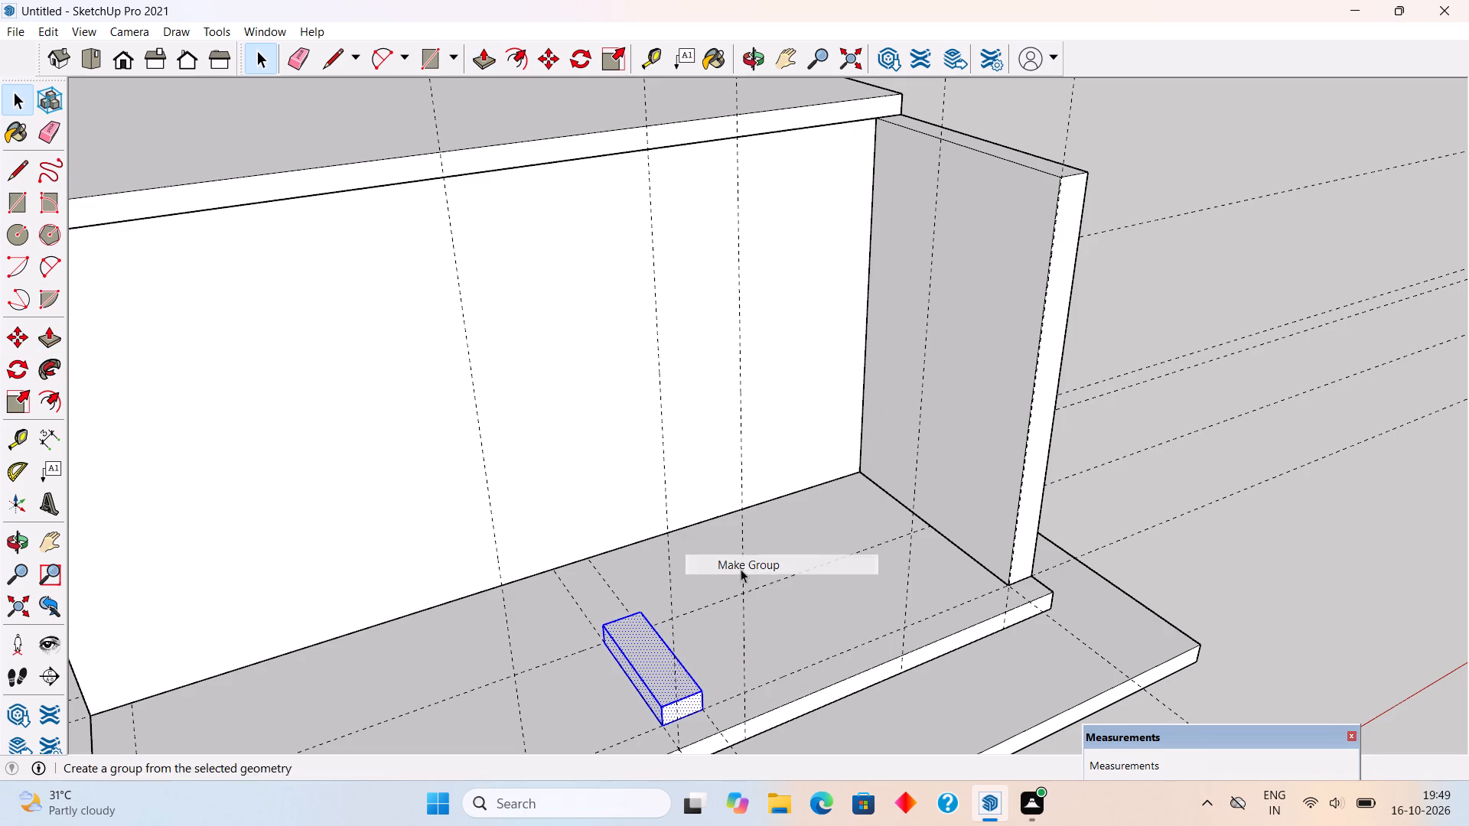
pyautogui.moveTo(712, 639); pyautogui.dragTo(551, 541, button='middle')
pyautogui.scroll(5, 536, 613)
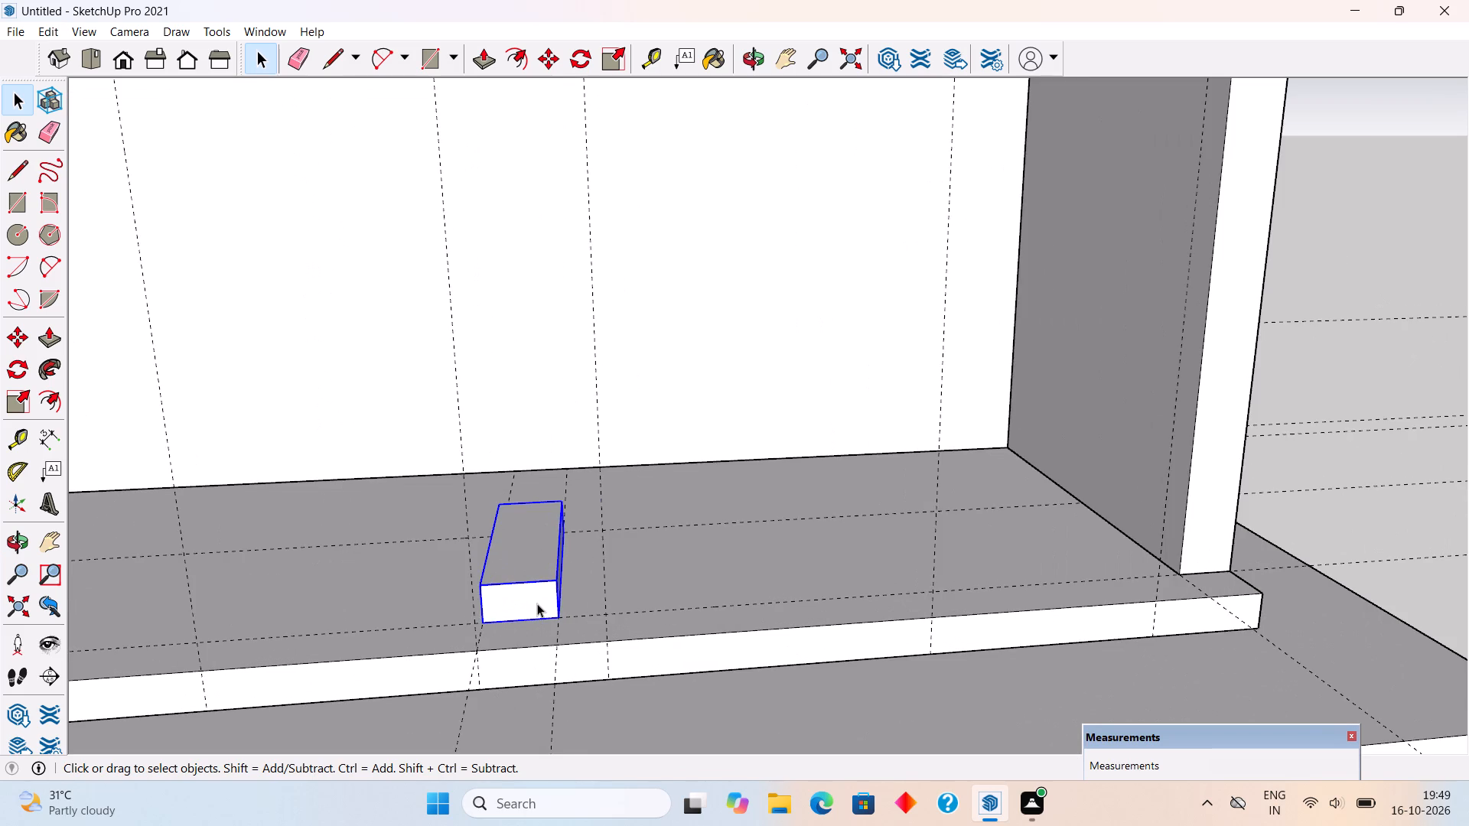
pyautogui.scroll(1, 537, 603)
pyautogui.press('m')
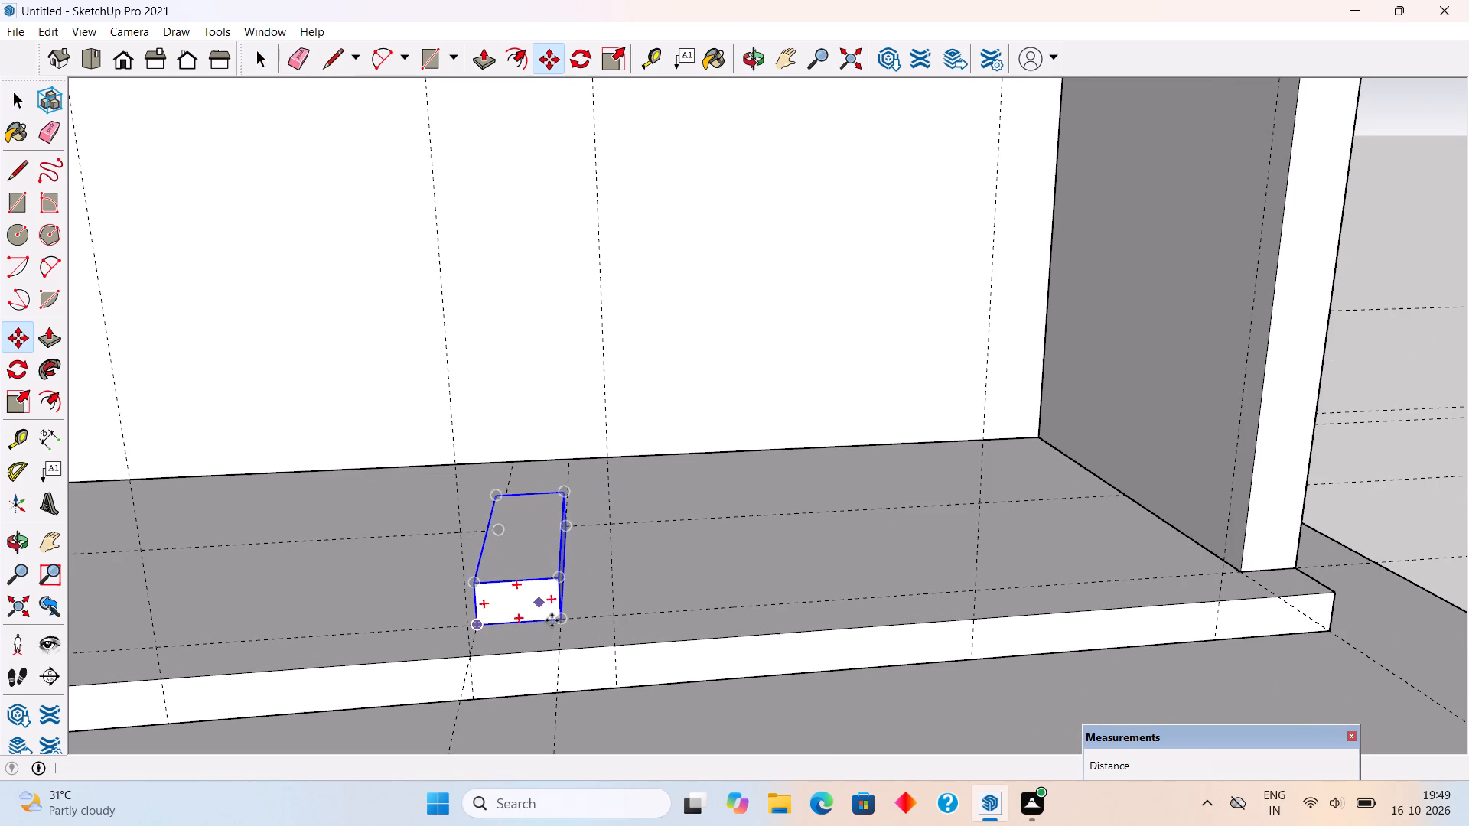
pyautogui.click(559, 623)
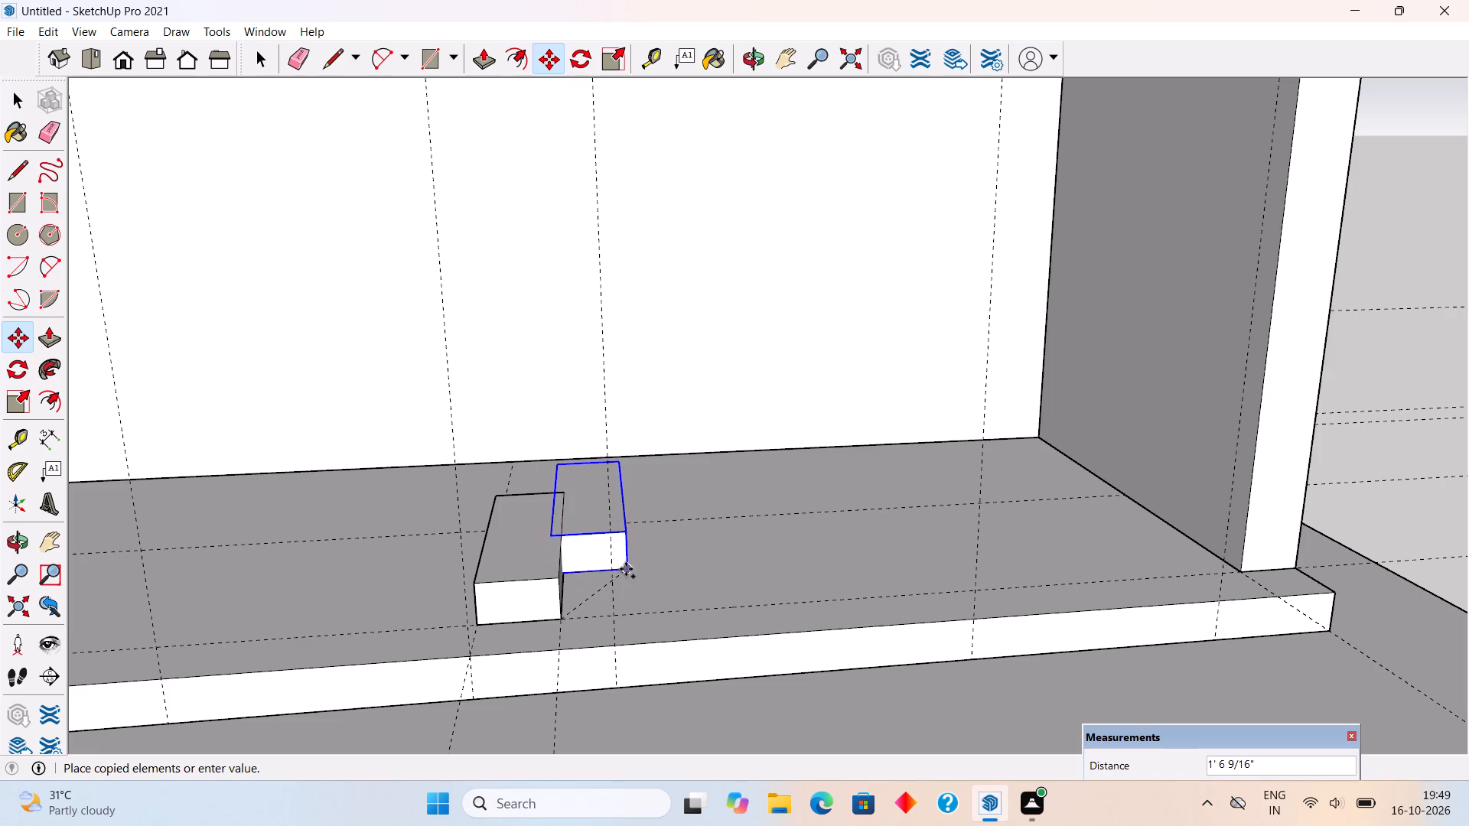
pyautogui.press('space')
# Copy the step group corner to corner, one tread over and one riser up, and array it x9 toward the end wall.
pyautogui.press('m')
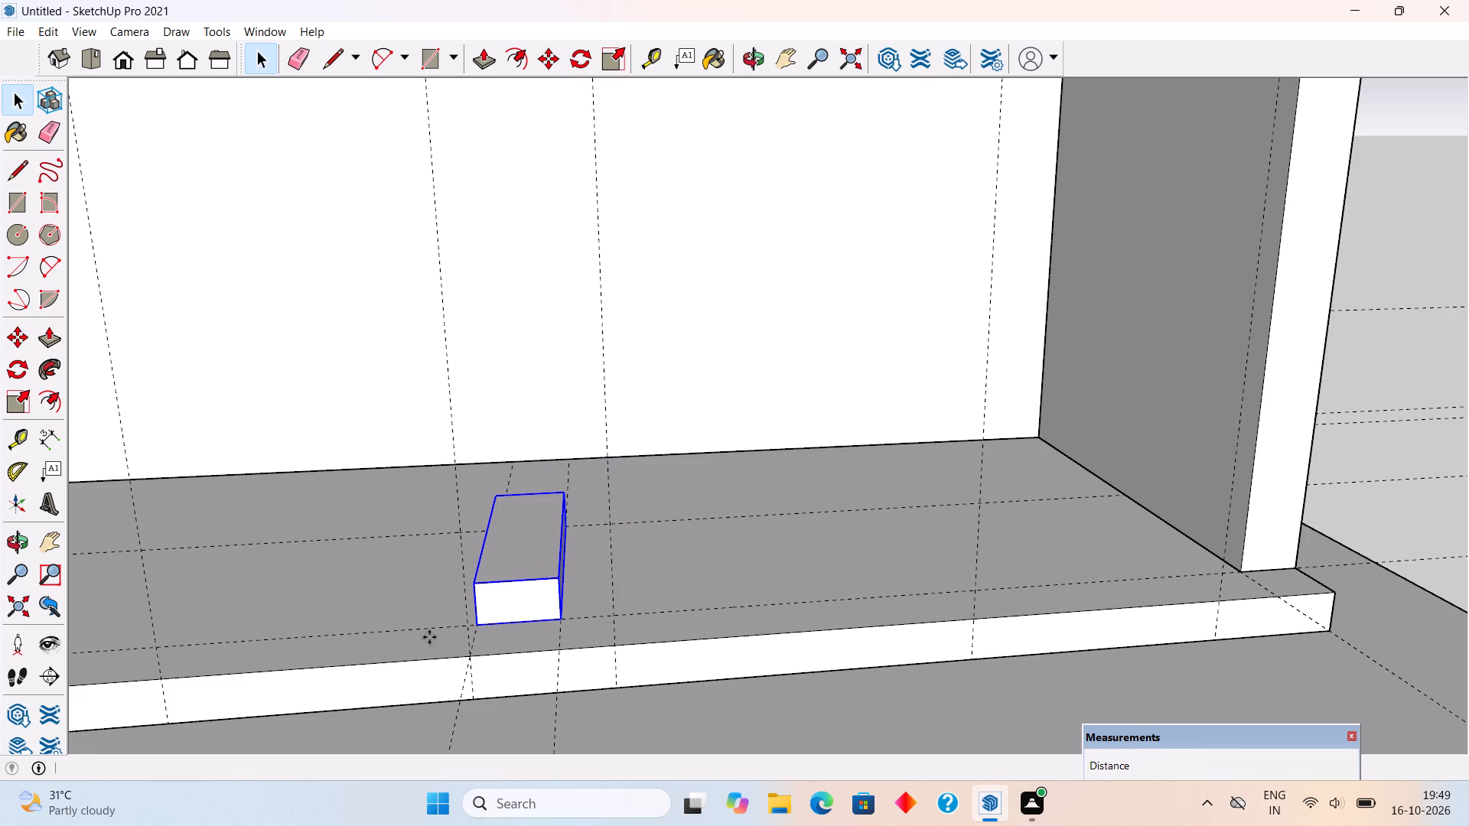
pyautogui.click(477, 629)
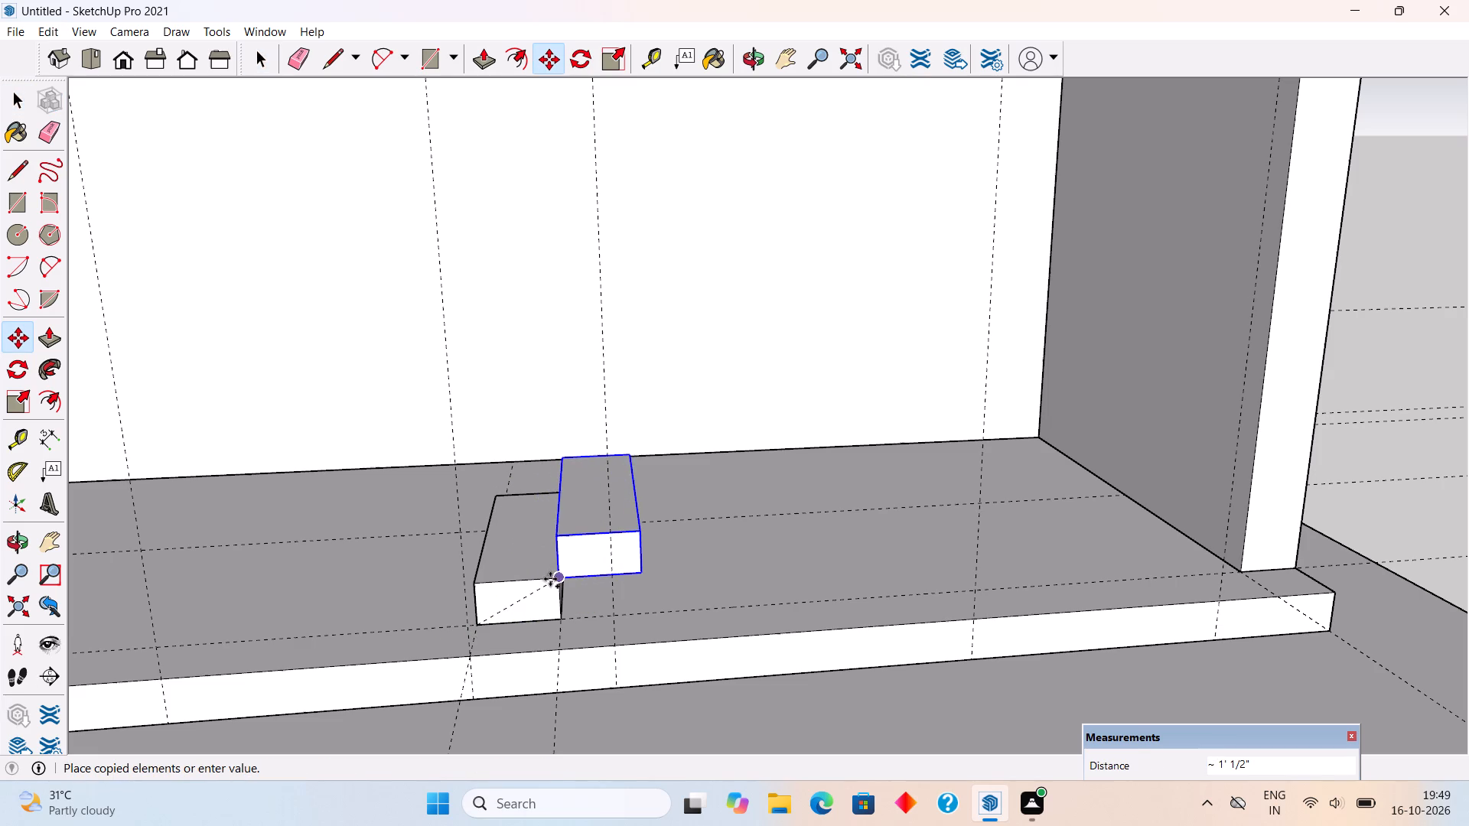
pyautogui.click(550, 579)
pyautogui.press('x')
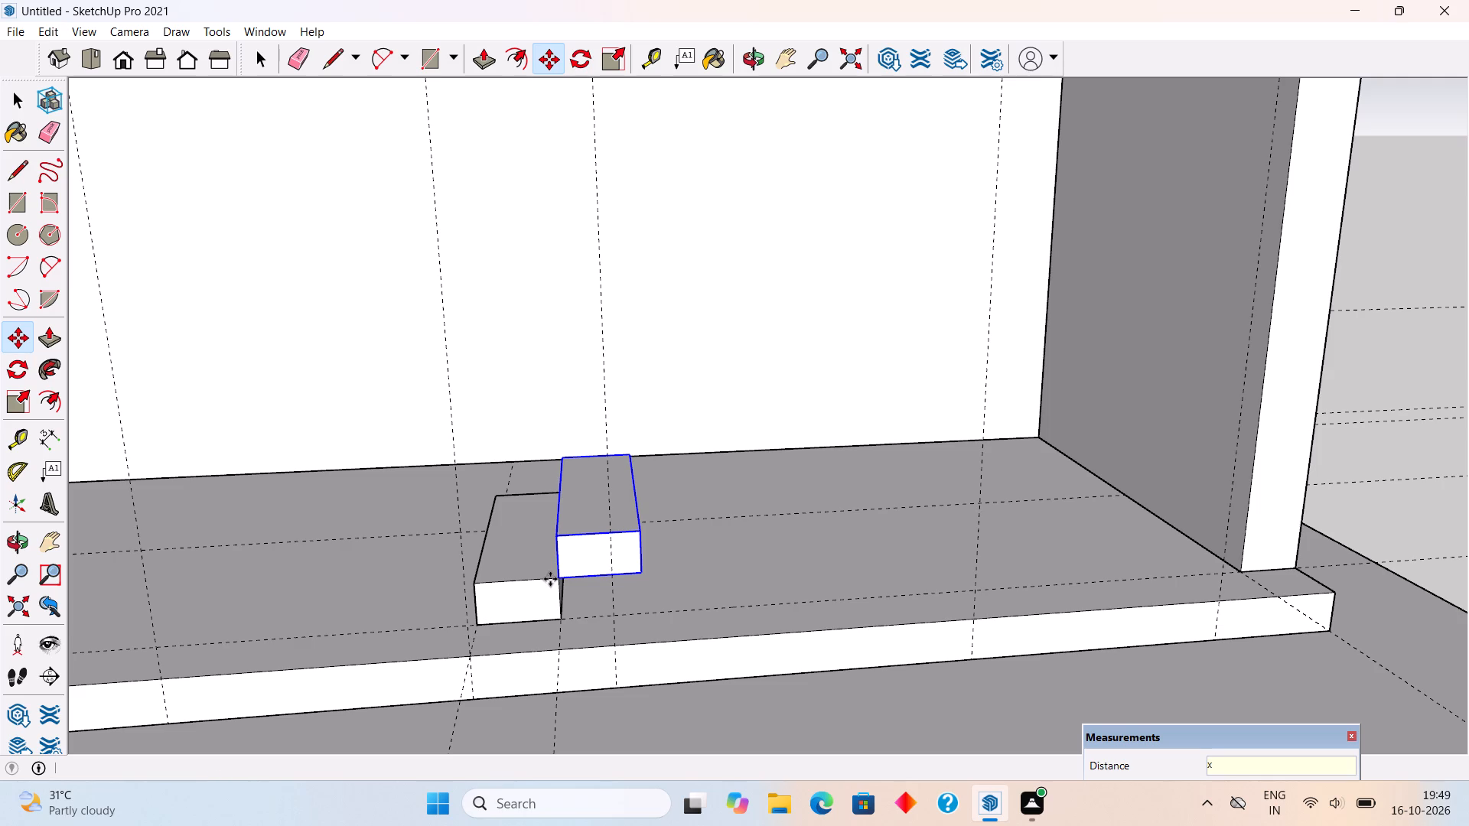
pyautogui.press('9')
pyautogui.press('Return')
pyautogui.scroll(-7, 530, 593)
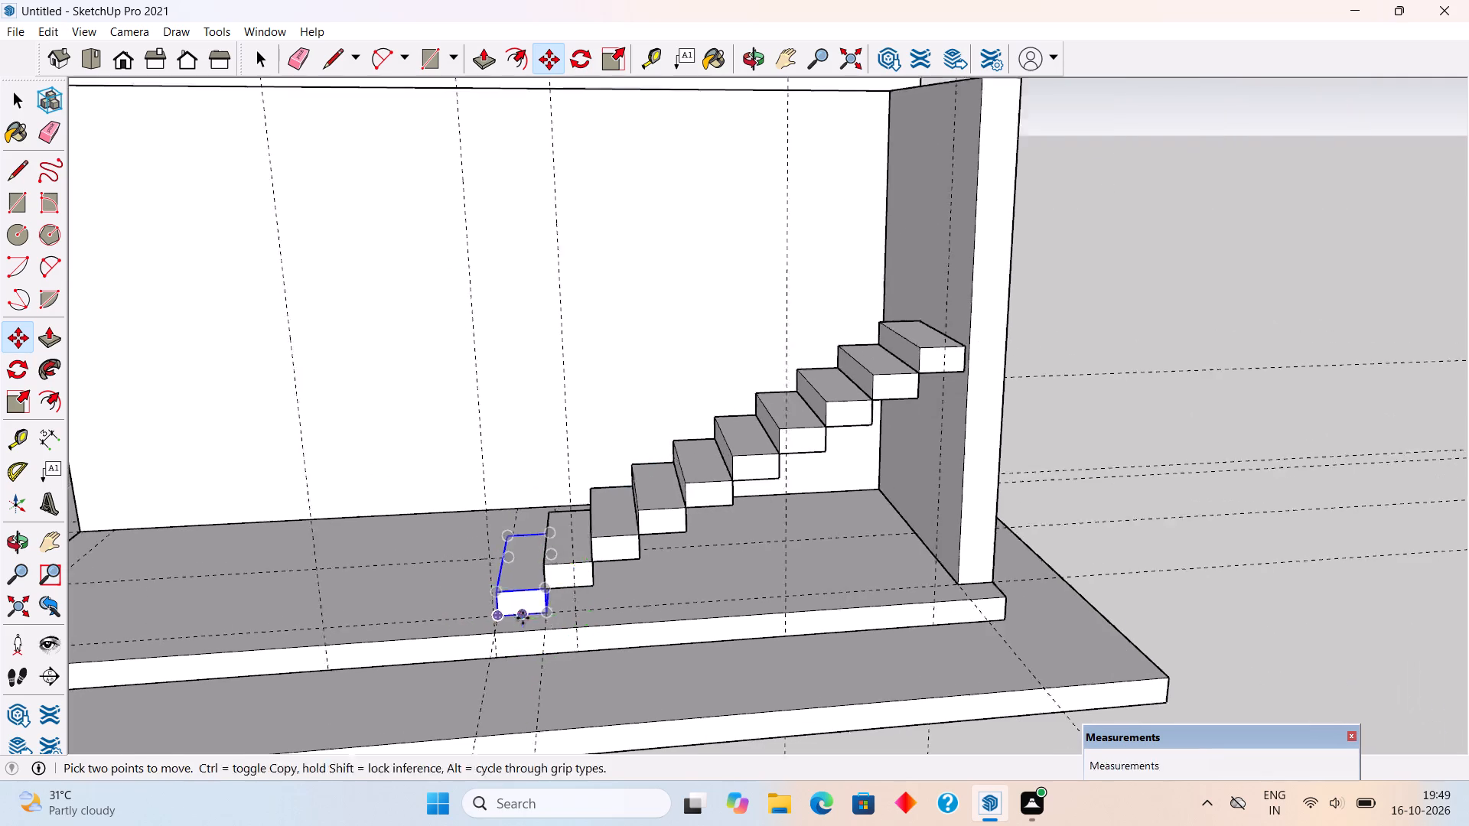
pyautogui.moveTo(857, 512); pyautogui.dragTo(727, 512, button='middle')
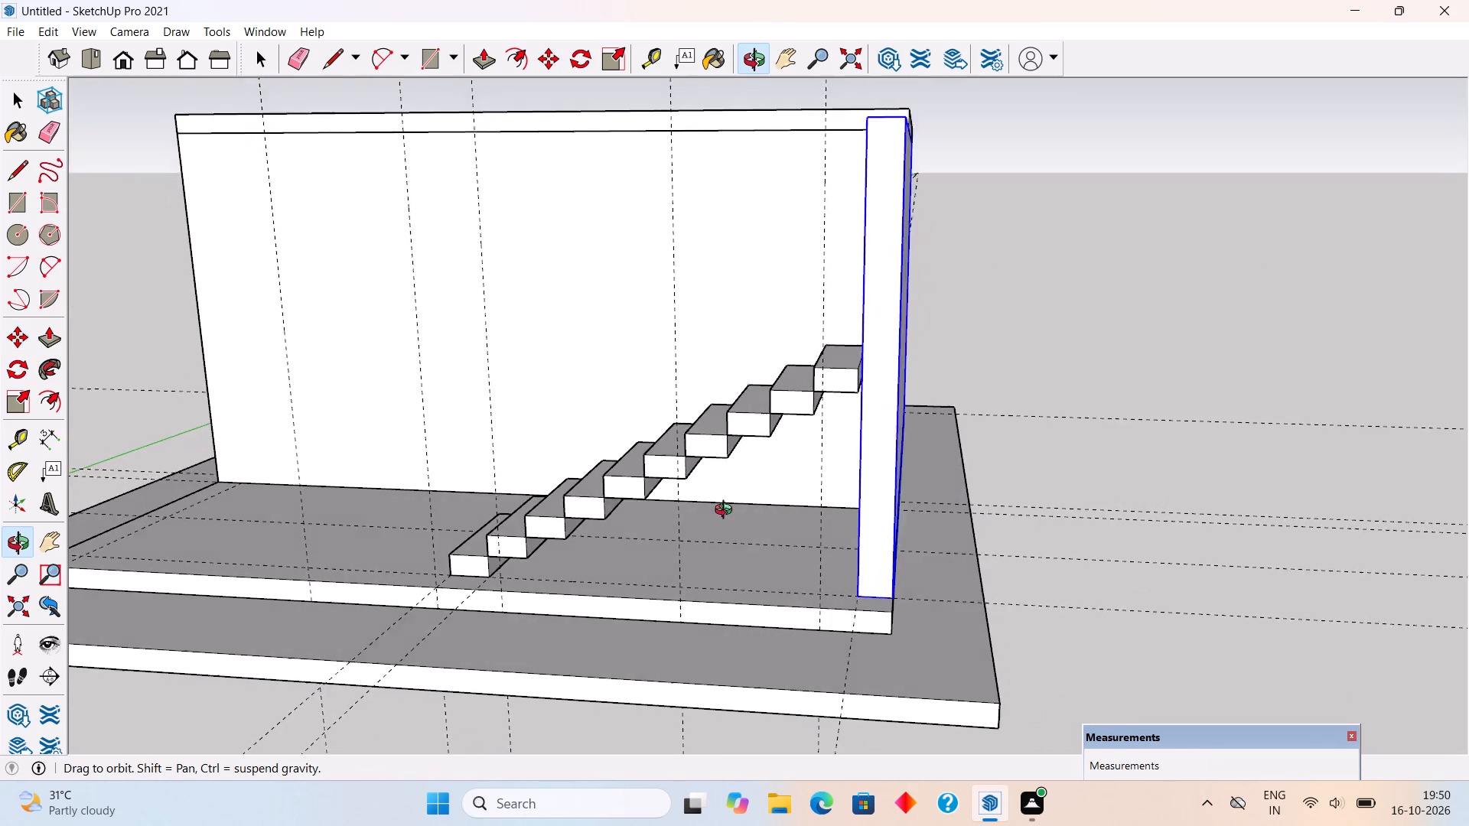
pyautogui.moveTo(727, 512); pyautogui.dragTo(800, 529, button='middle')
pyautogui.press('space')
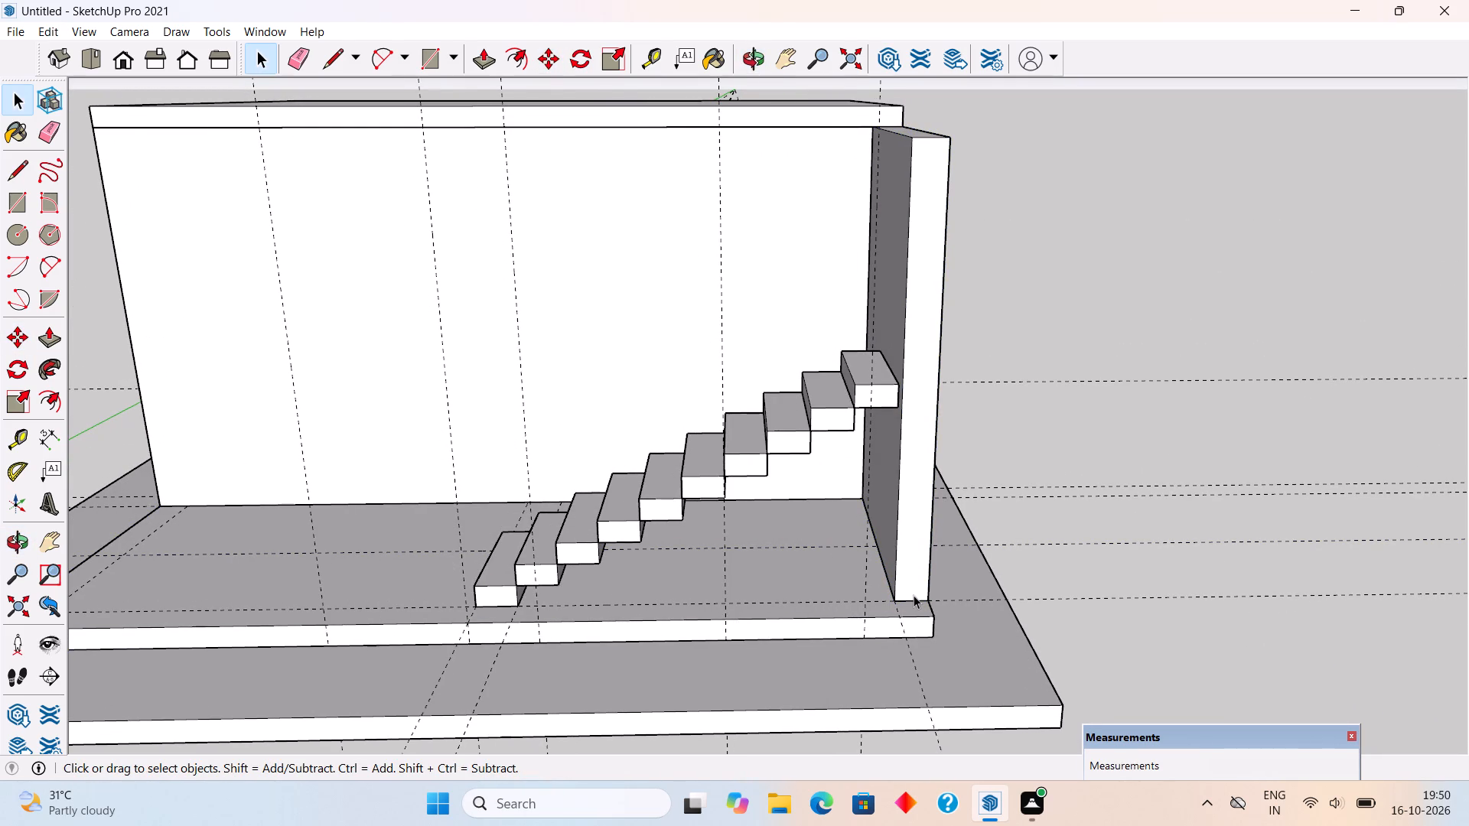
# Select all ten steps of the staircase and make them one group.
pyautogui.moveTo(813, 563); pyautogui.dragTo(819, 561, button='middle')
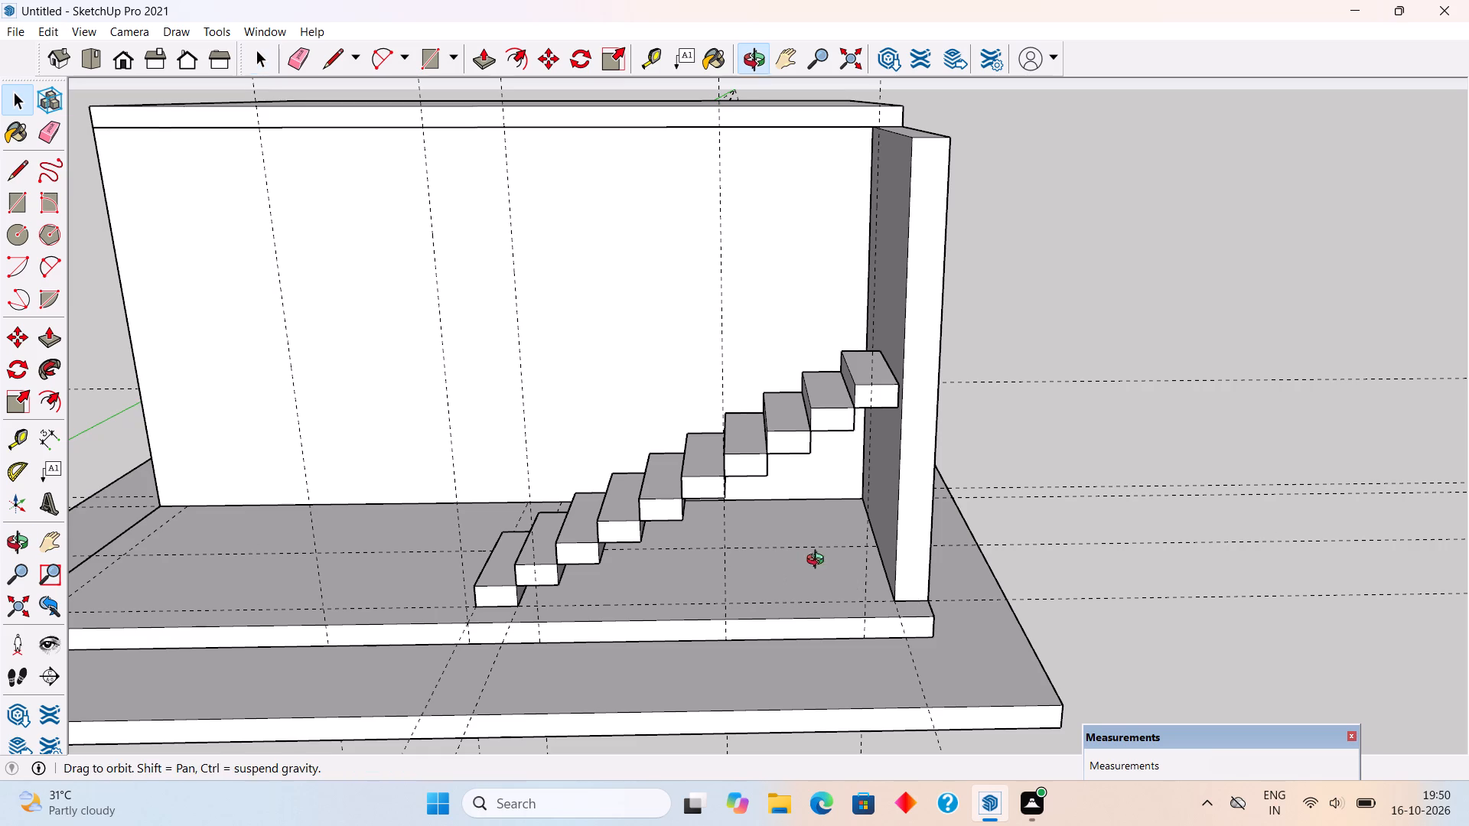
pyautogui.moveTo(819, 561); pyautogui.dragTo(882, 555, button='middle')
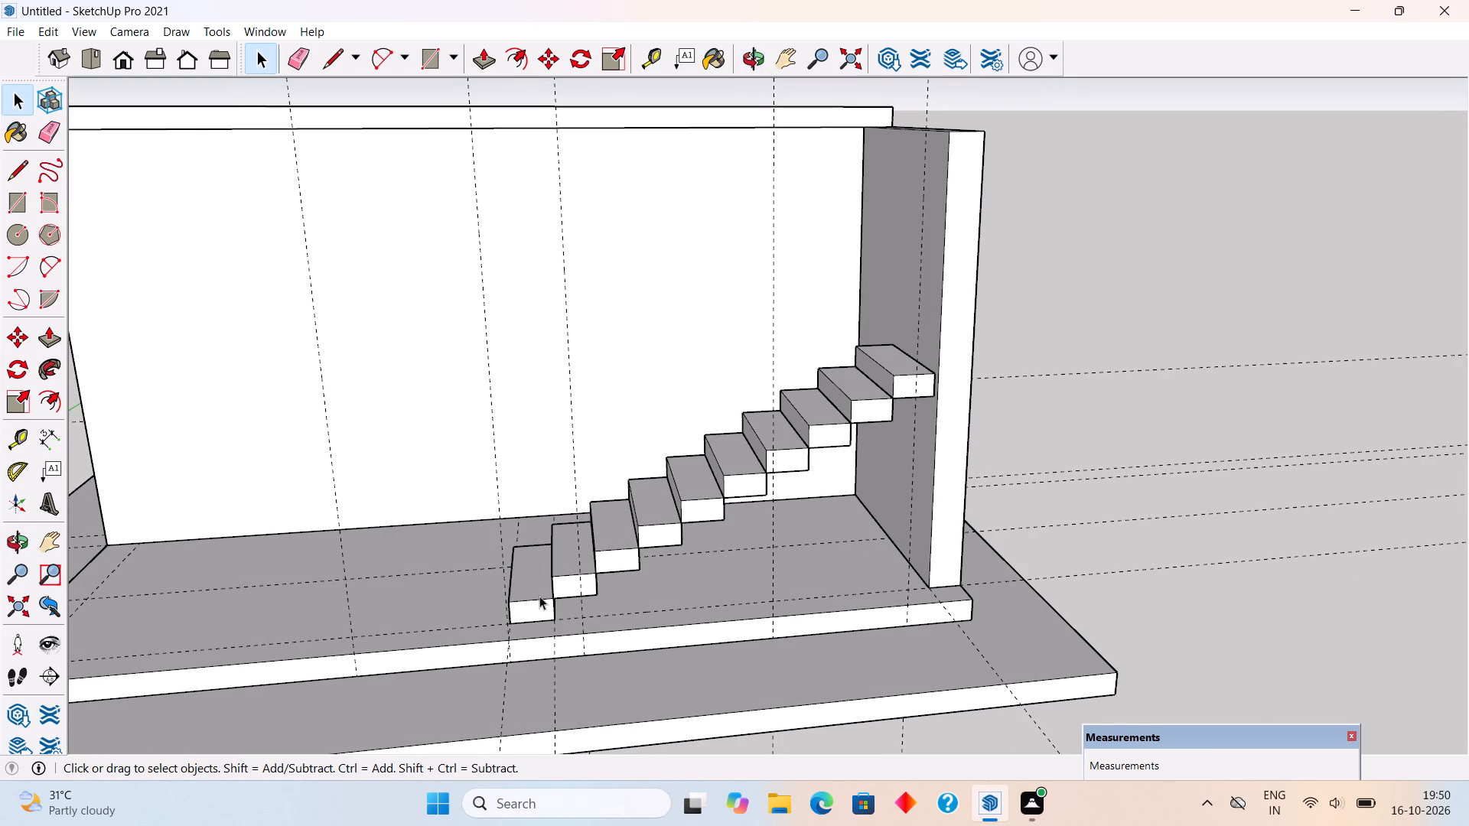
pyautogui.keyDown('shift'); pyautogui.click(539, 596); pyautogui.keyUp('shift')
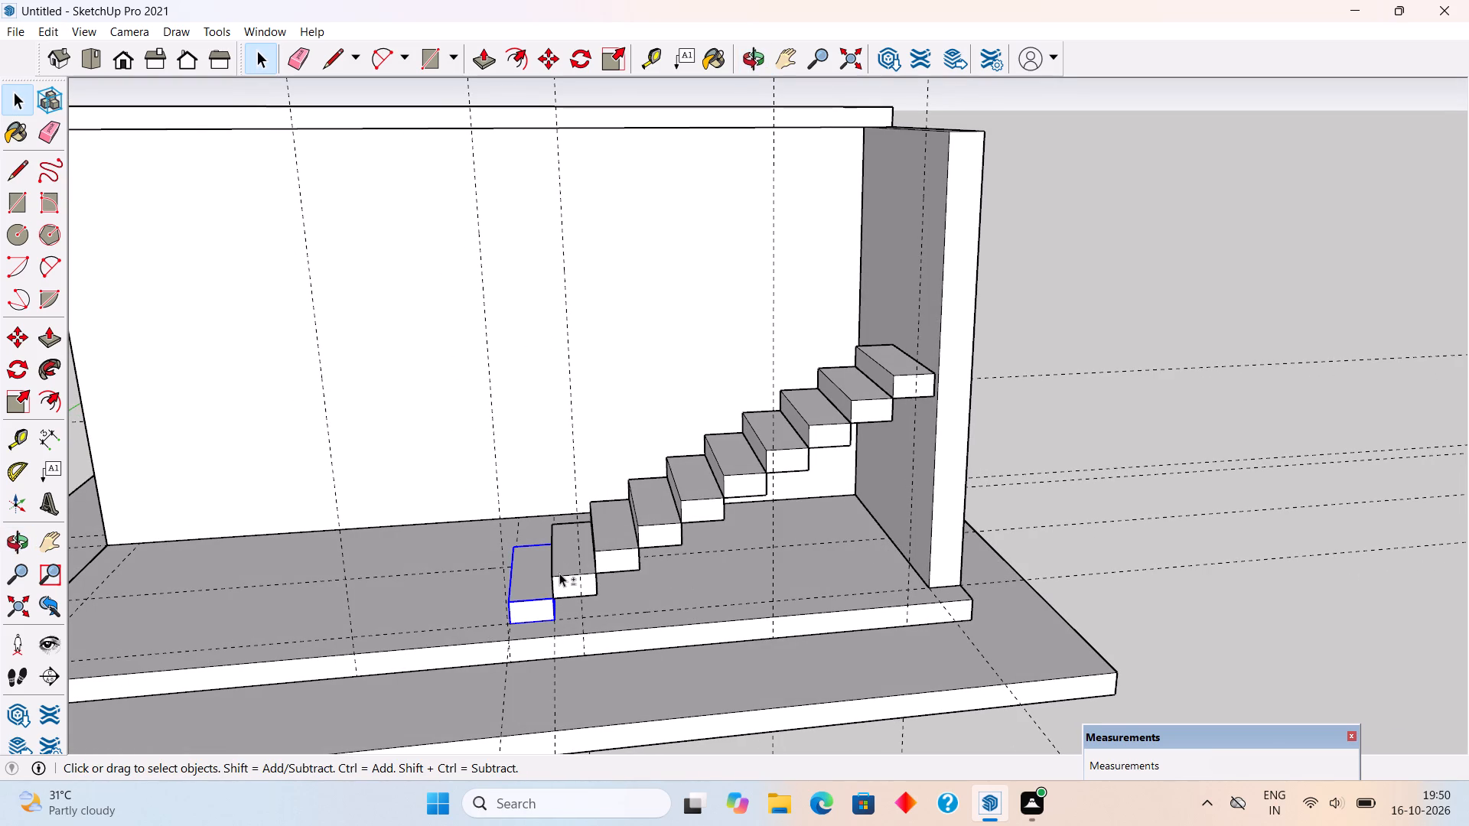
pyautogui.keyDown('shift'); pyautogui.click(559, 573); pyautogui.keyUp('shift')
pyautogui.keyDown('shift'); pyautogui.click(605, 553); pyautogui.keyUp('shift')
pyautogui.keyDown('shift'); pyautogui.click(652, 533); pyautogui.keyUp('shift')
pyautogui.keyDown('shift'); pyautogui.click(690, 499); pyautogui.keyUp('shift')
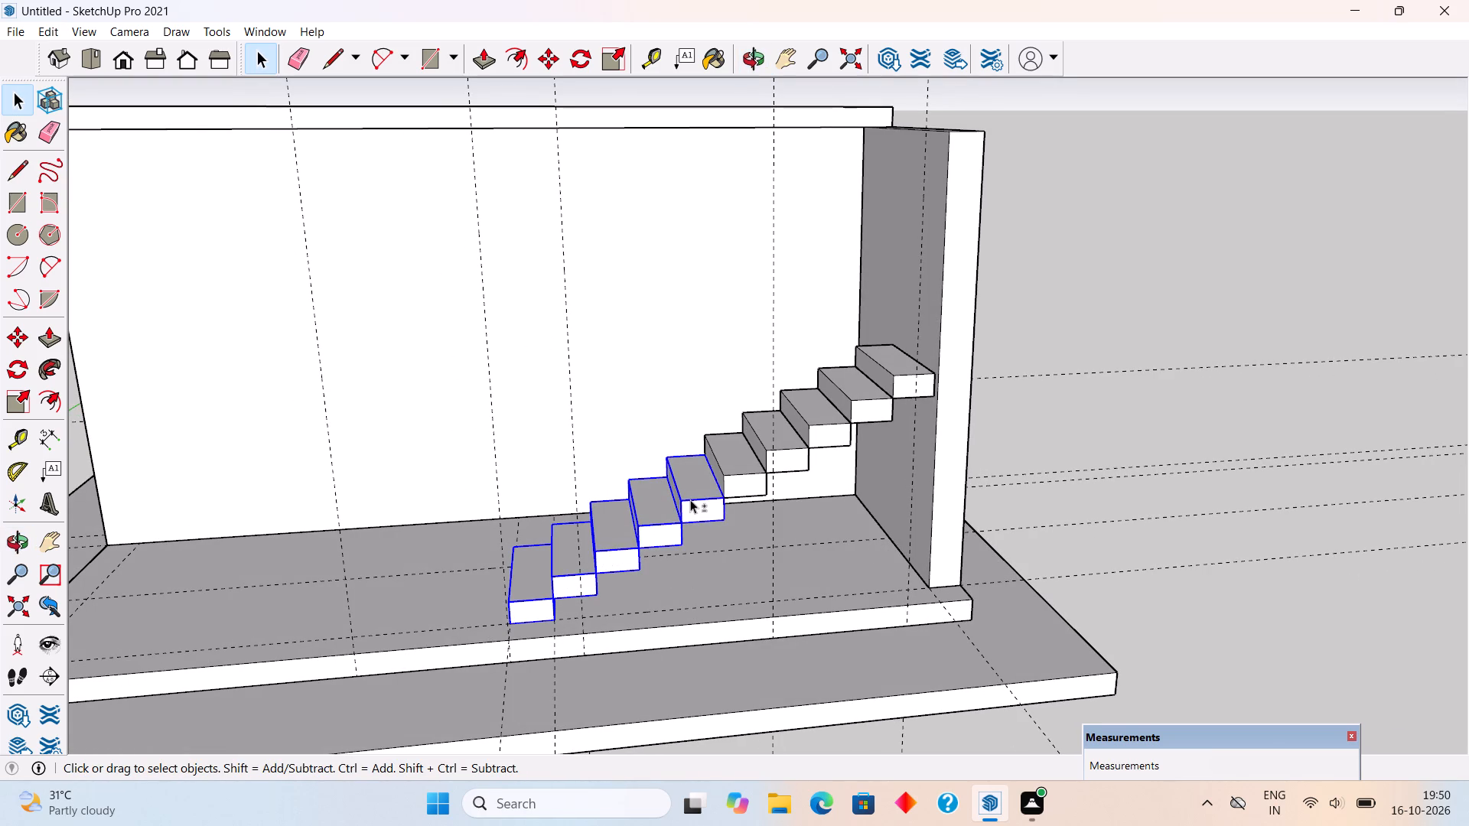
pyautogui.keyDown('shift'); pyautogui.click(725, 488); pyautogui.keyUp('shift')
pyautogui.keyDown('shift'); pyautogui.click(770, 455); pyautogui.keyUp('shift')
pyautogui.keyDown('shift'); pyautogui.click(828, 424); pyautogui.keyUp('shift')
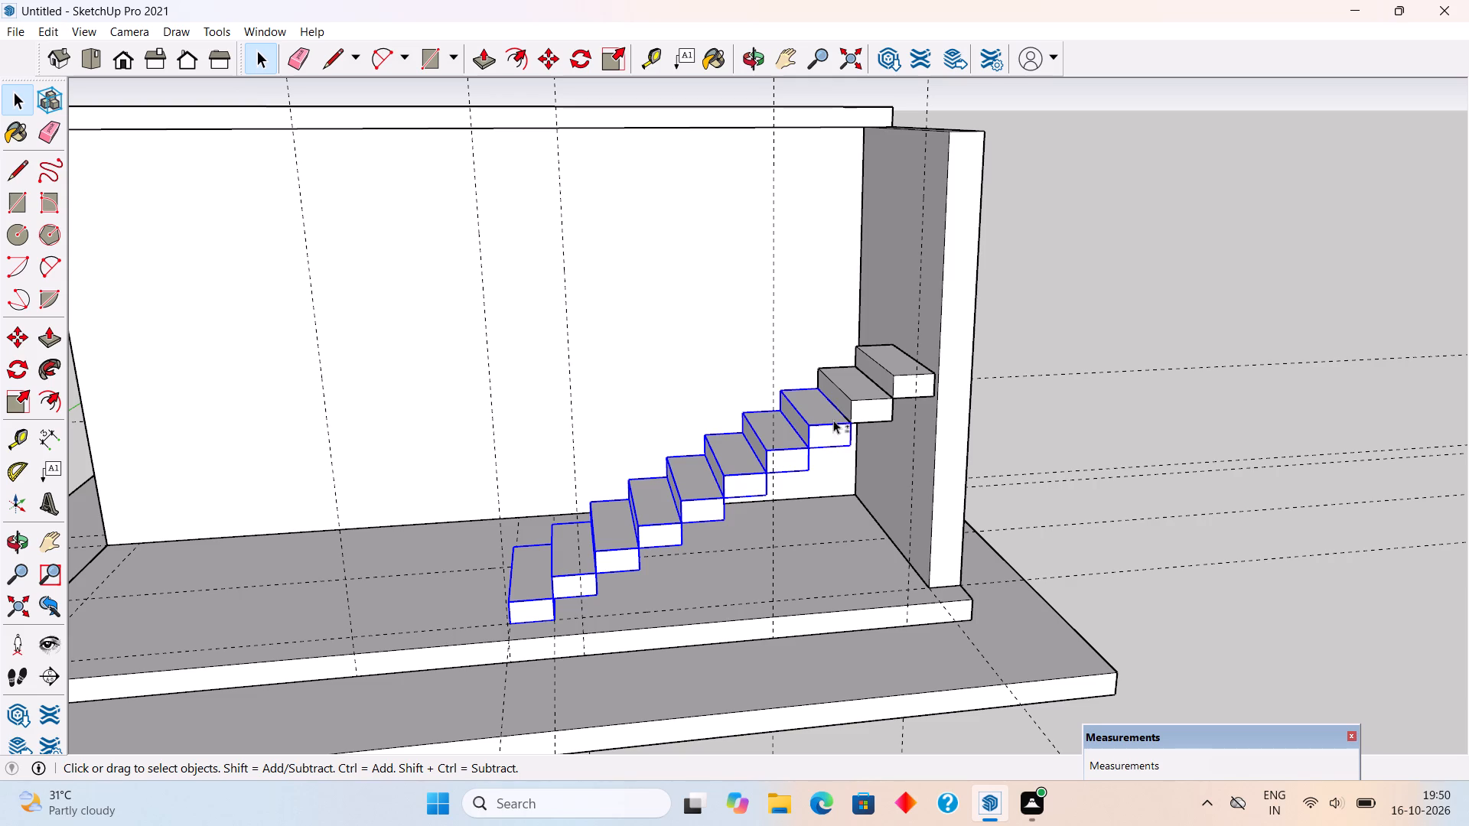
pyautogui.keyDown('shift'); pyautogui.click(859, 405); pyautogui.keyUp('shift')
pyautogui.keyDown('shift'); pyautogui.click(893, 389); pyautogui.keyUp('shift')
pyautogui.keyDown('shift'); pyautogui.rightClick(892, 389); pyautogui.keyUp('shift')
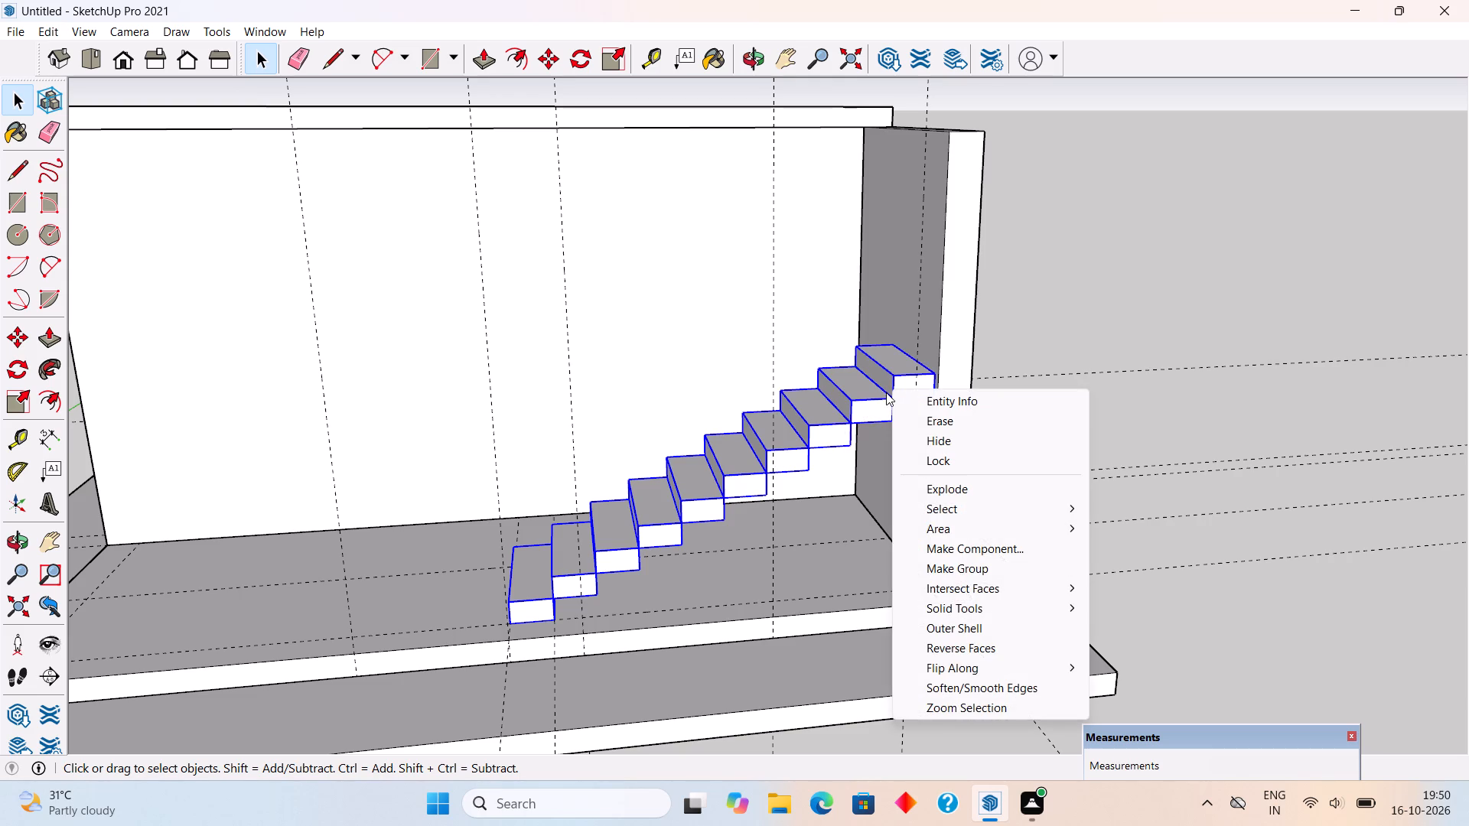
pyautogui.keyDown('shift'); pyautogui.click(964, 570); pyautogui.keyUp('shift')
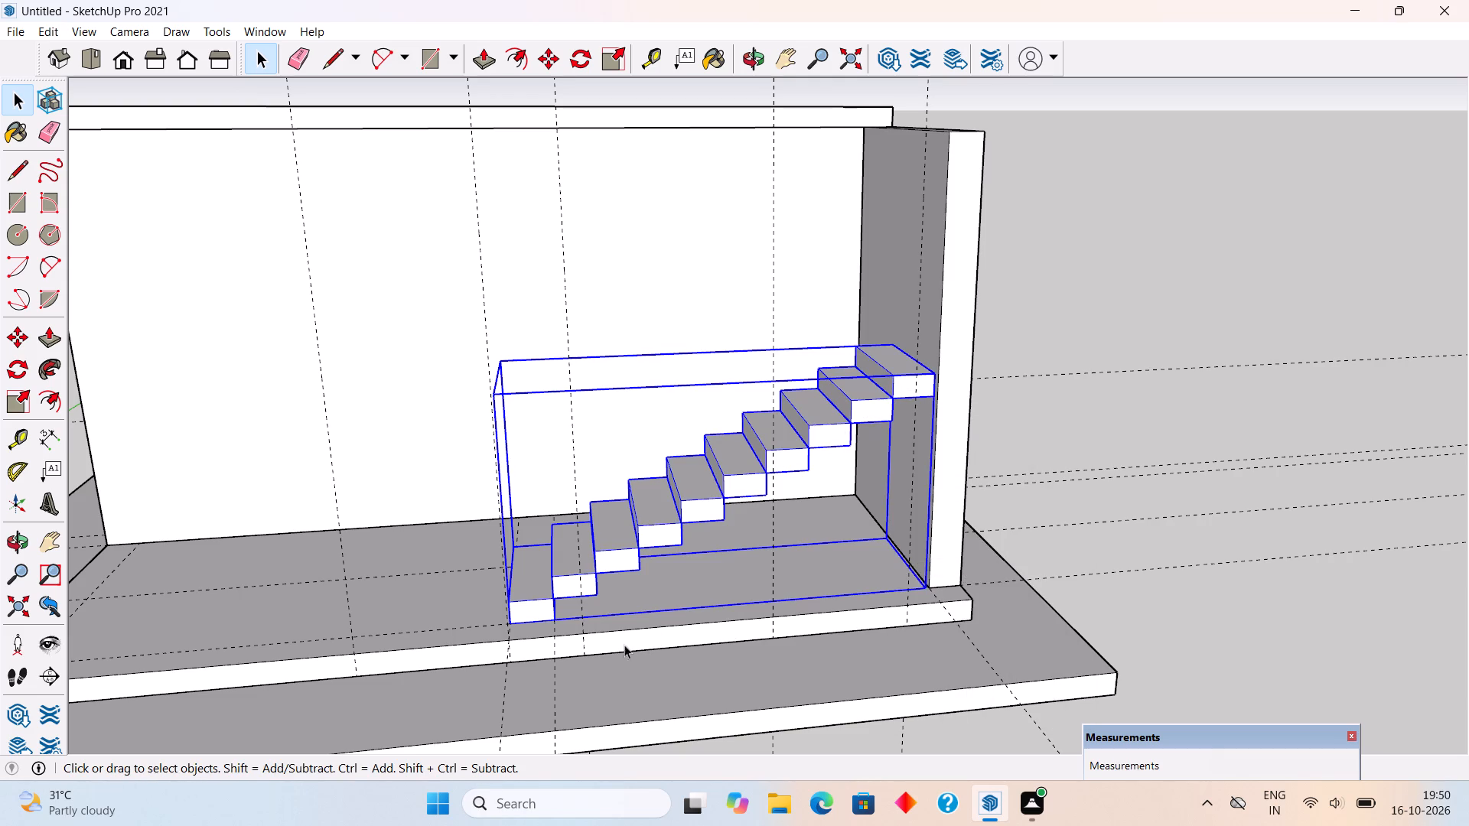
# Move the staircase group 3' along the upper slab, away from the end wall.
pyautogui.moveTo(607, 614); pyautogui.dragTo(796, 598, button='middle')
pyautogui.scroll(3, 685, 680)
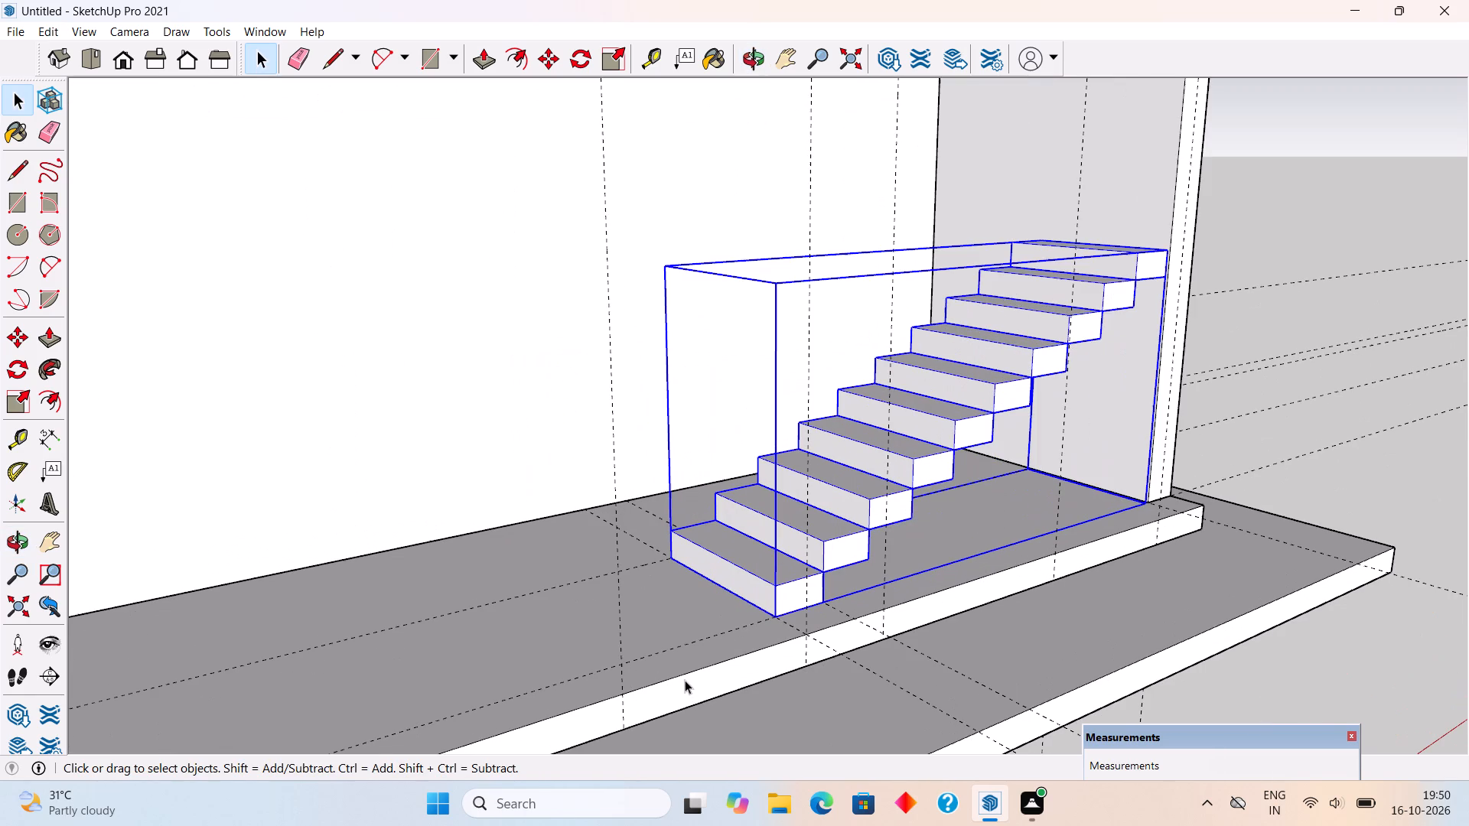
pyautogui.press('m')
pyautogui.click(774, 619)
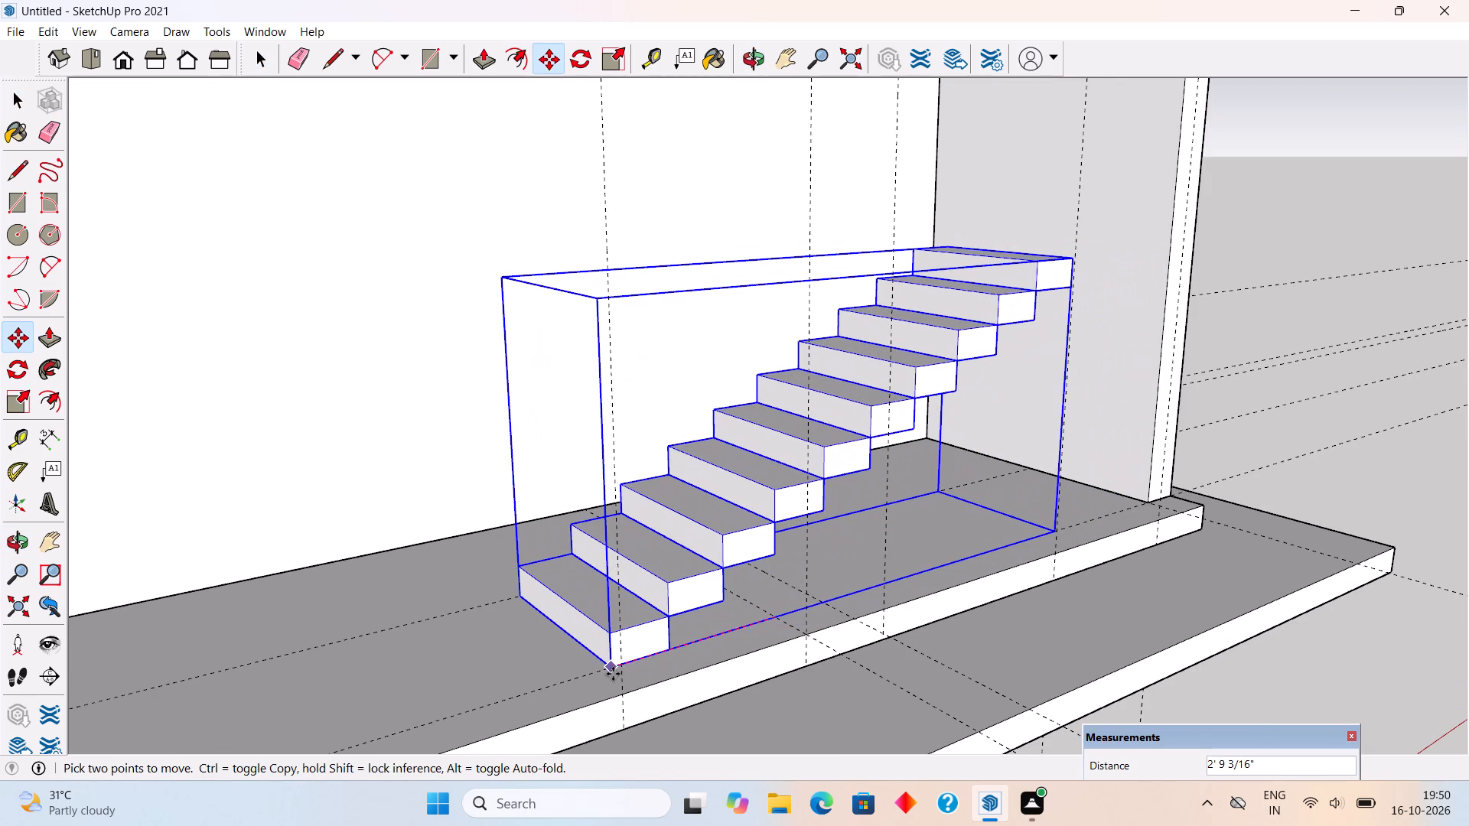
pyautogui.write("3'")
pyautogui.press('Return')
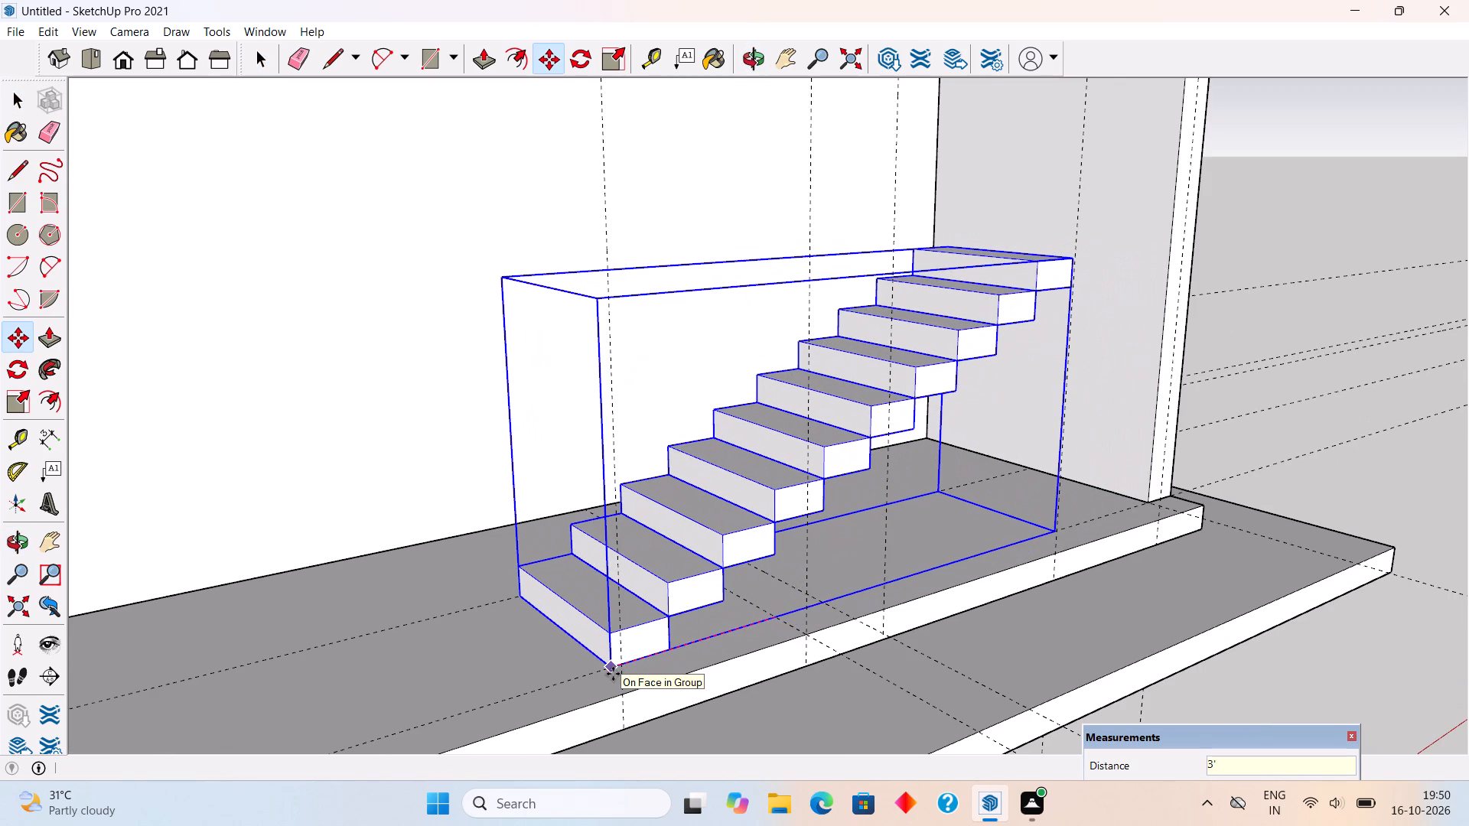
pyautogui.press('space')
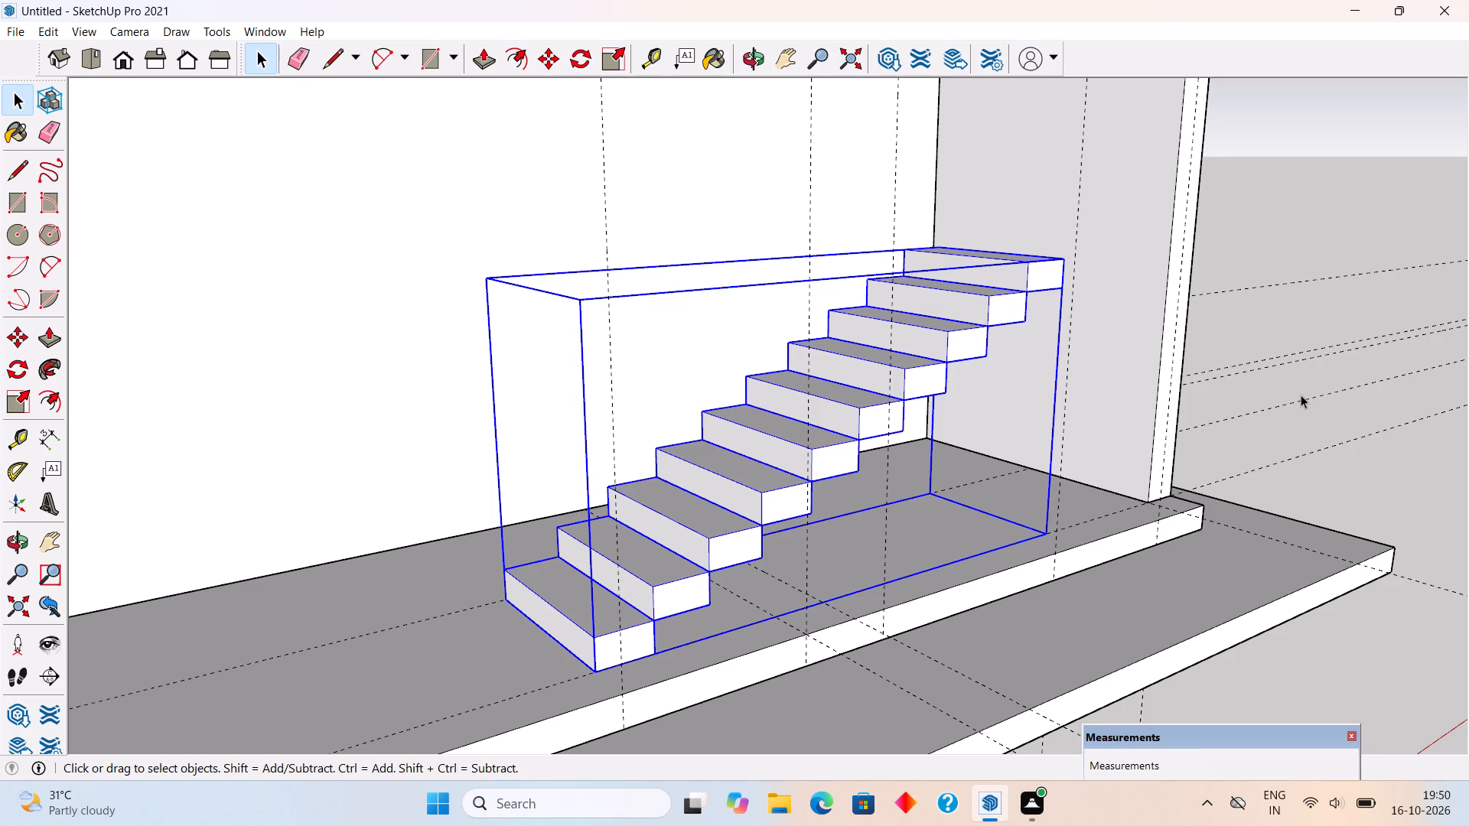
pyautogui.click(1379, 493)
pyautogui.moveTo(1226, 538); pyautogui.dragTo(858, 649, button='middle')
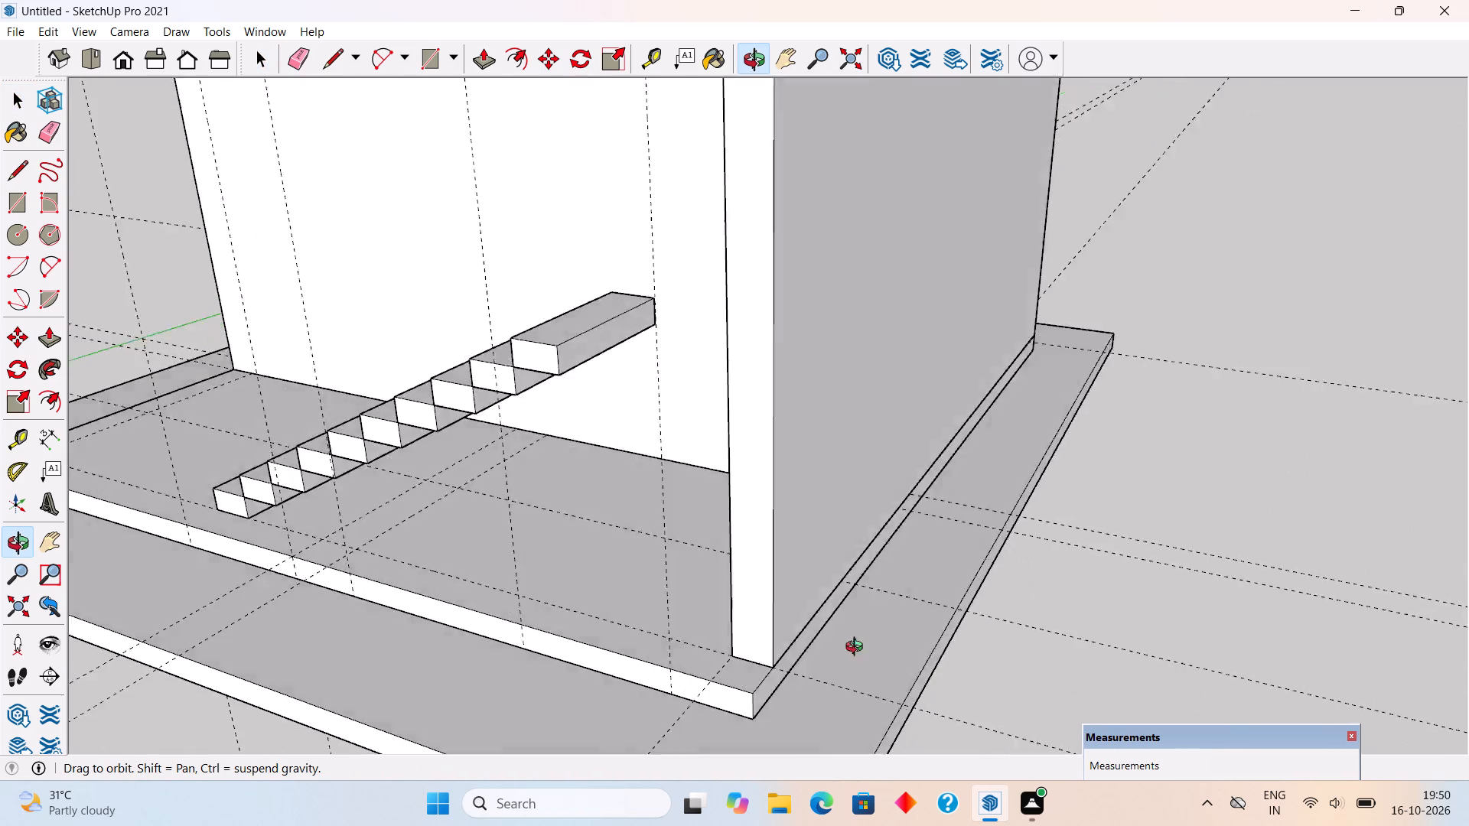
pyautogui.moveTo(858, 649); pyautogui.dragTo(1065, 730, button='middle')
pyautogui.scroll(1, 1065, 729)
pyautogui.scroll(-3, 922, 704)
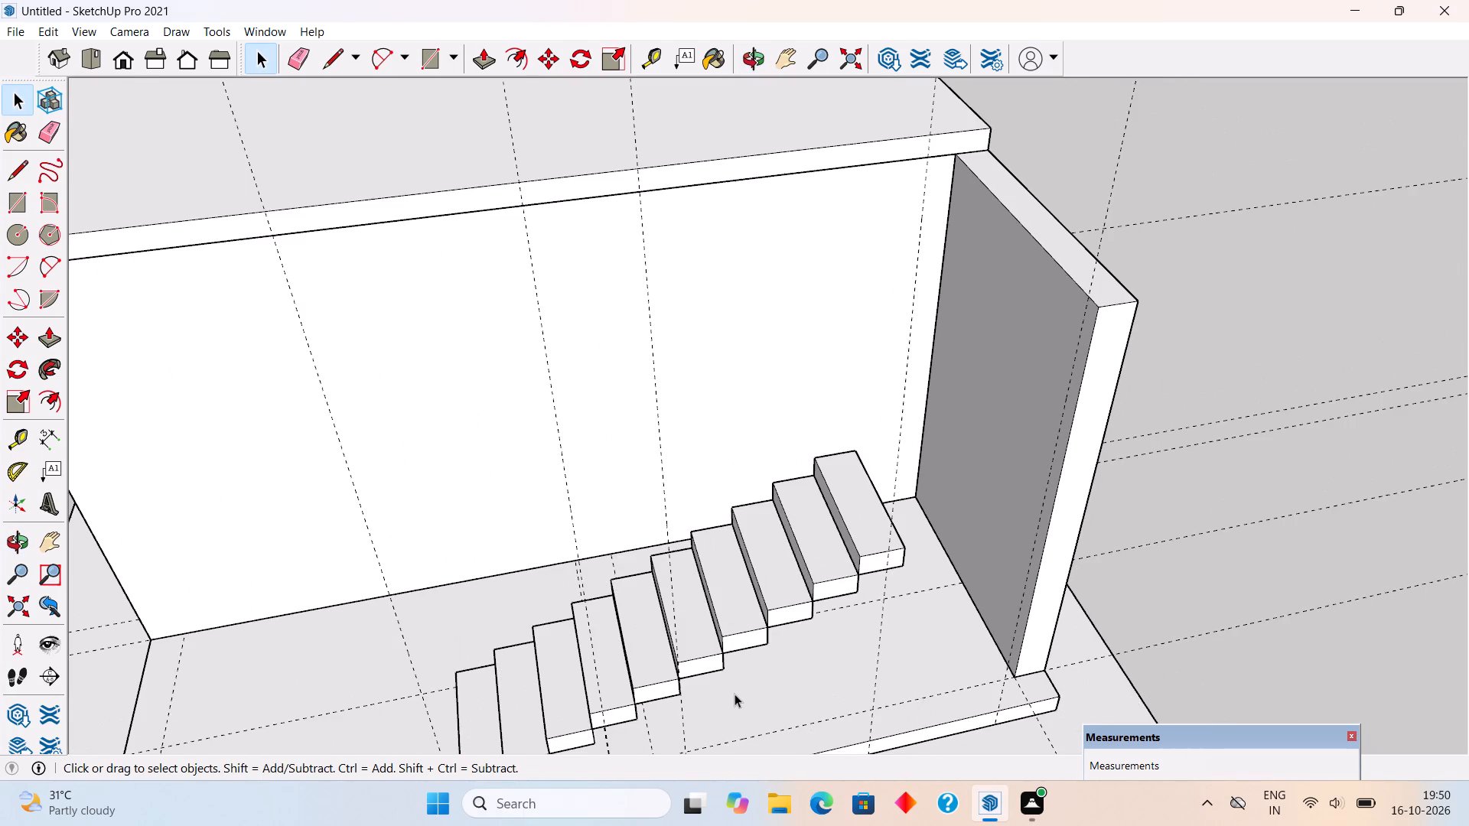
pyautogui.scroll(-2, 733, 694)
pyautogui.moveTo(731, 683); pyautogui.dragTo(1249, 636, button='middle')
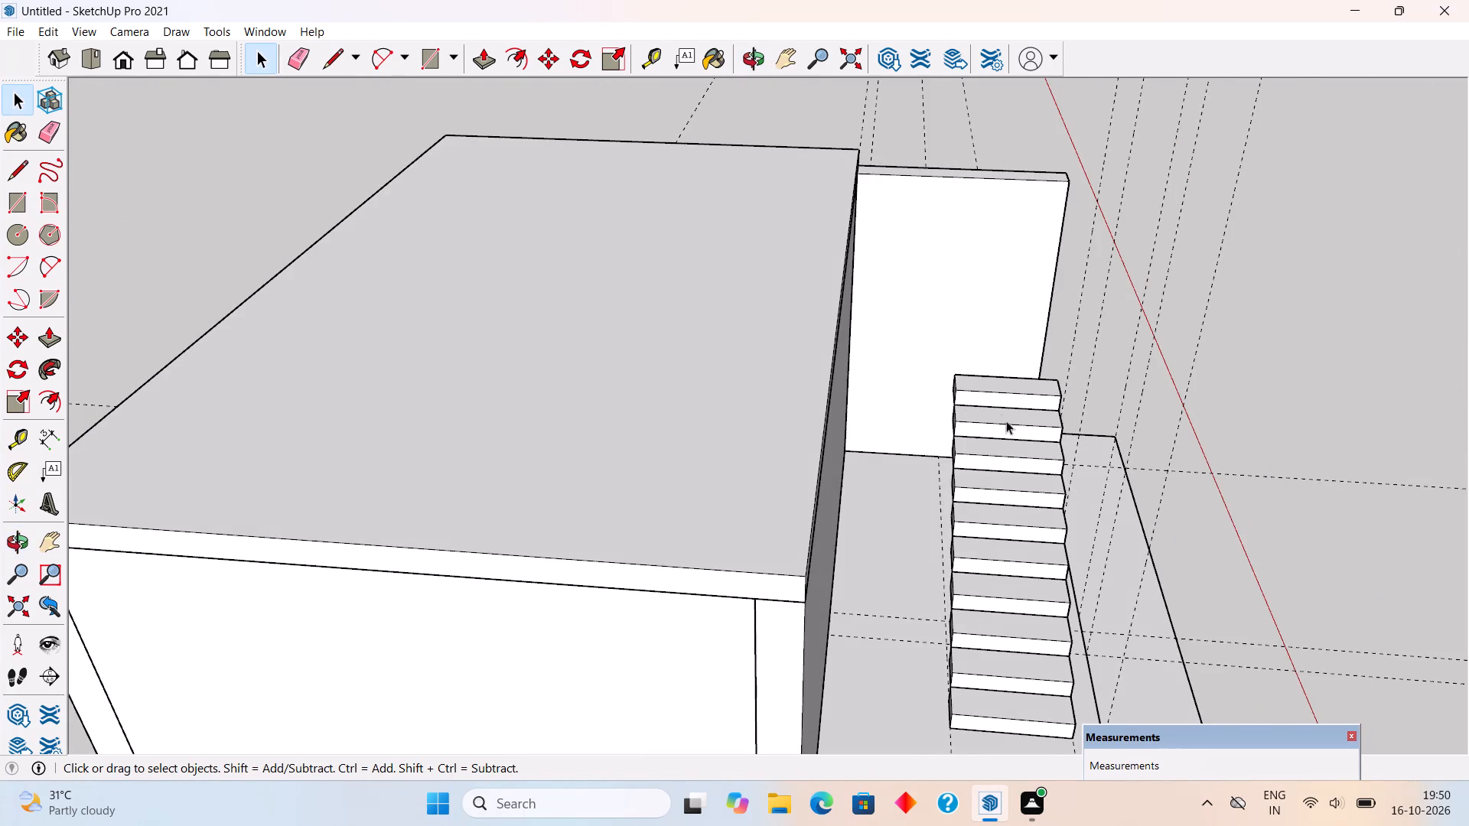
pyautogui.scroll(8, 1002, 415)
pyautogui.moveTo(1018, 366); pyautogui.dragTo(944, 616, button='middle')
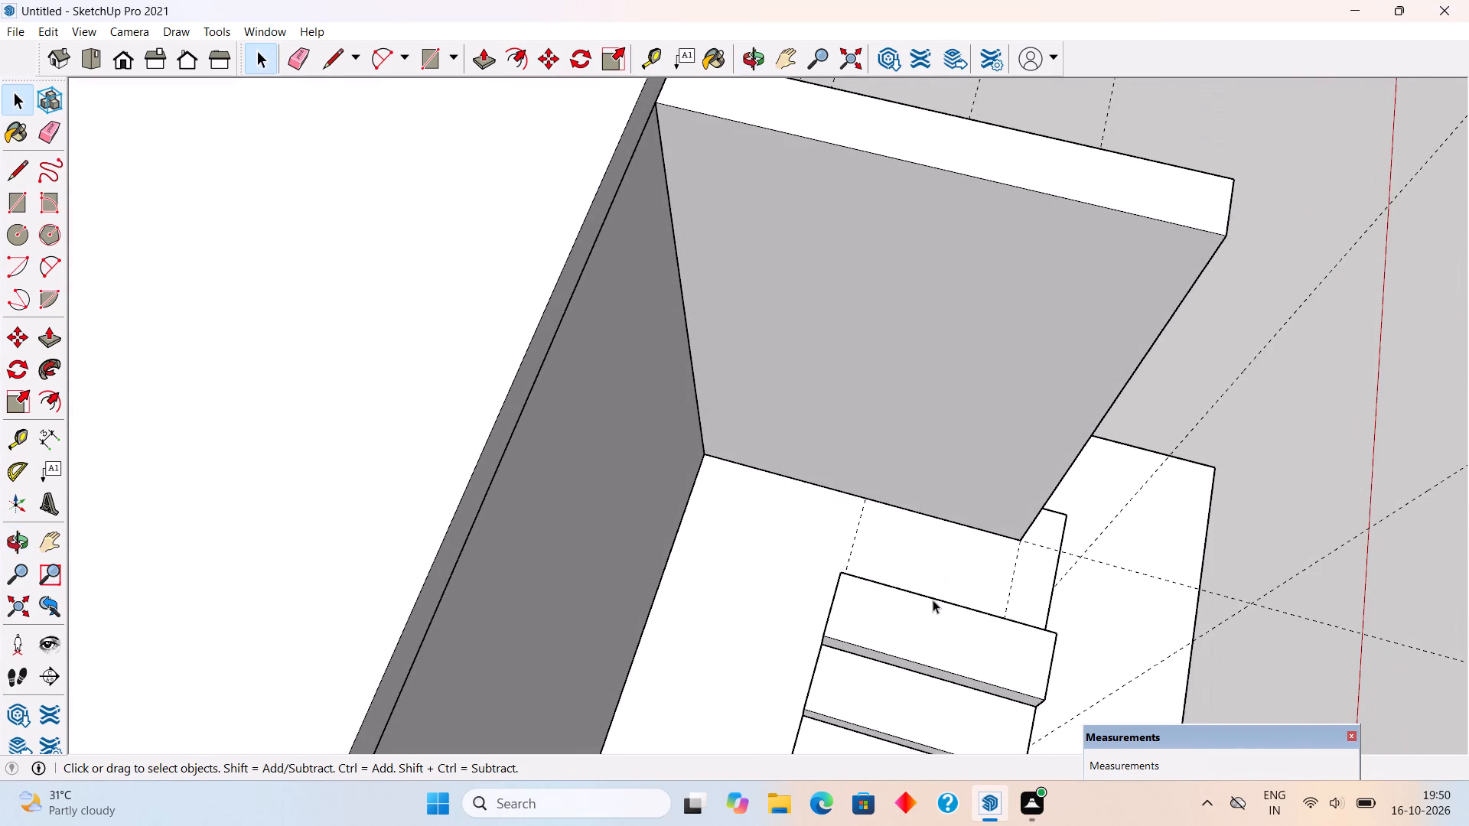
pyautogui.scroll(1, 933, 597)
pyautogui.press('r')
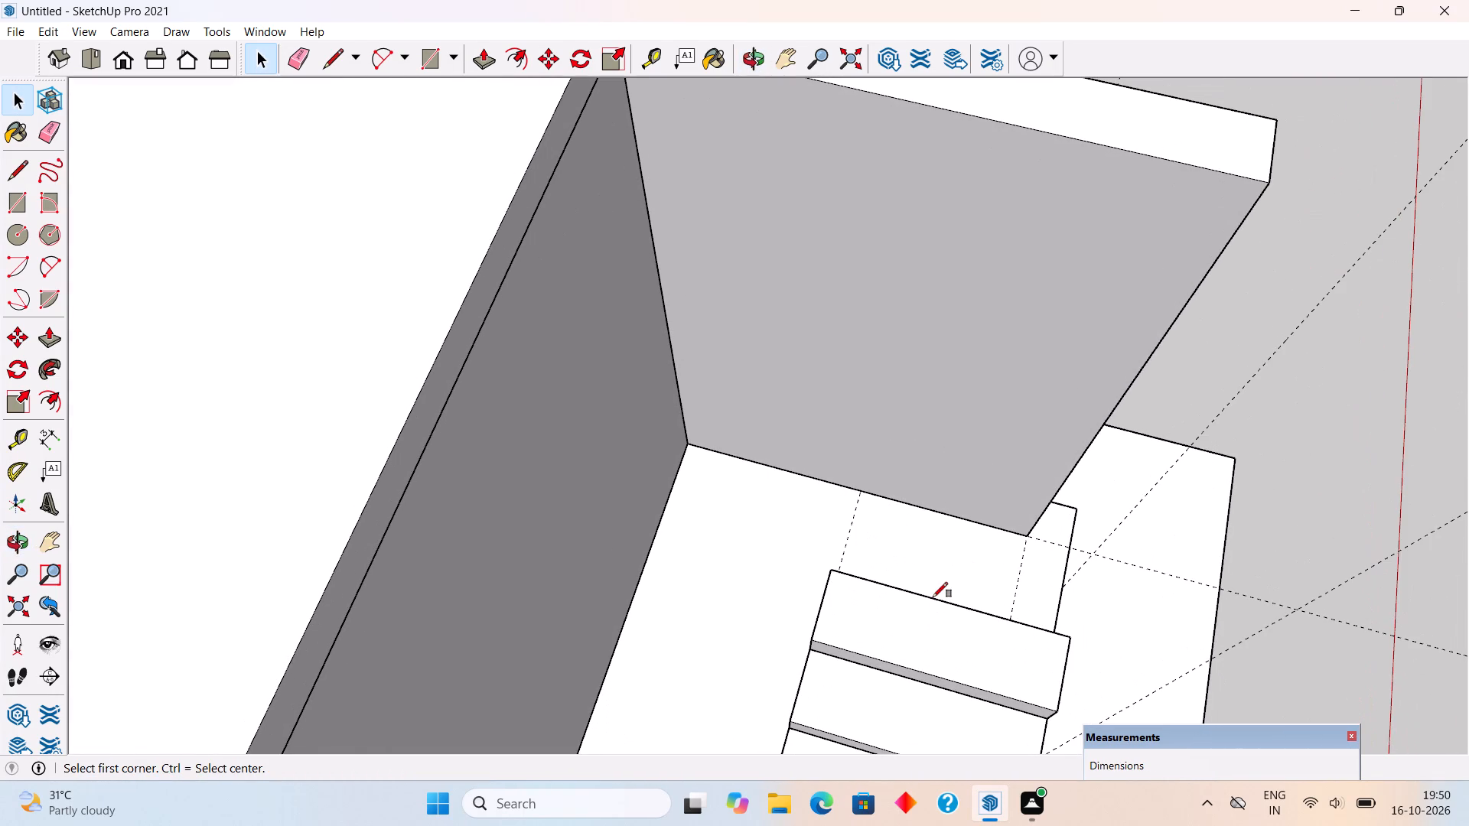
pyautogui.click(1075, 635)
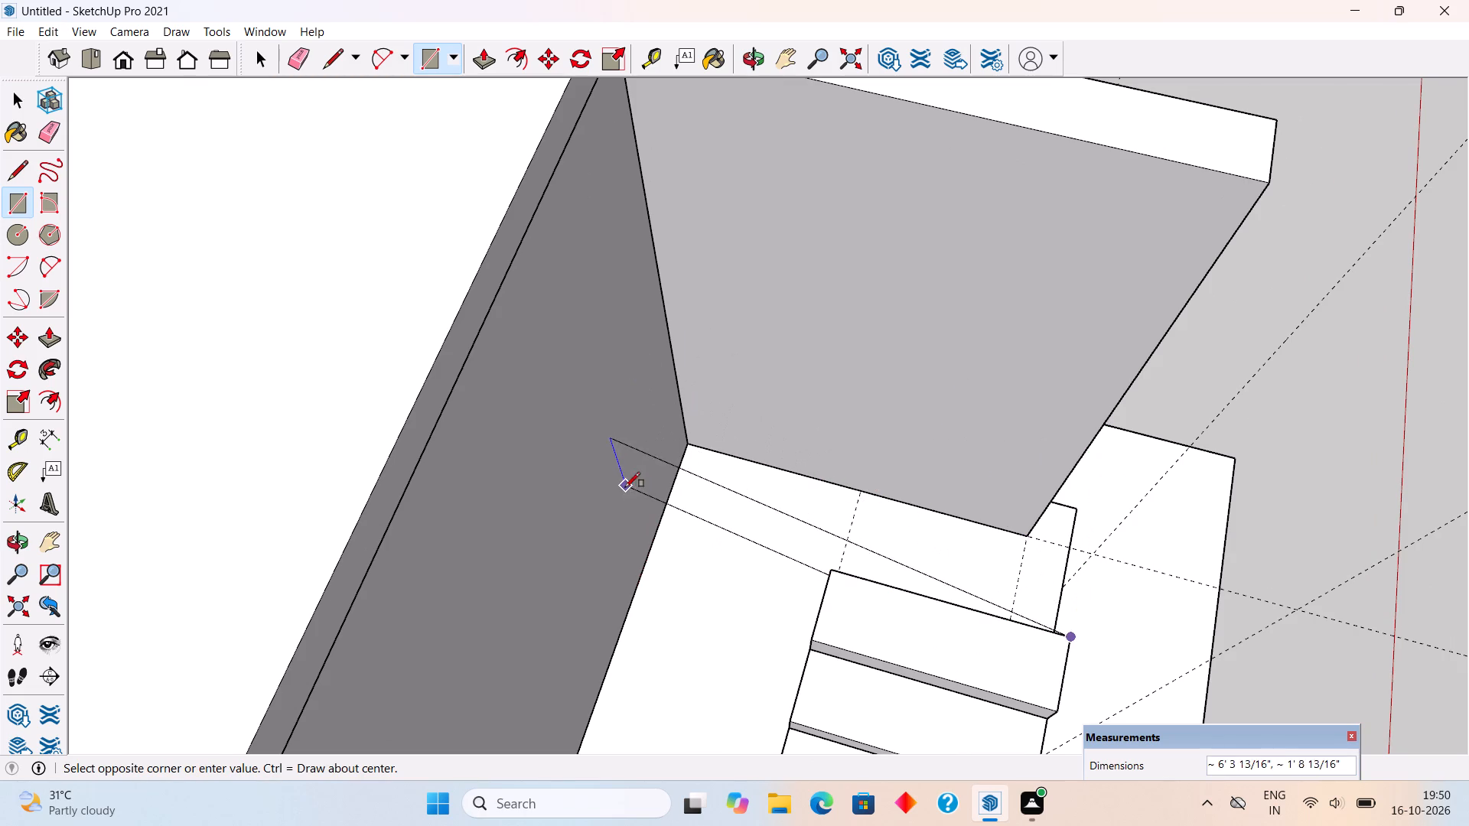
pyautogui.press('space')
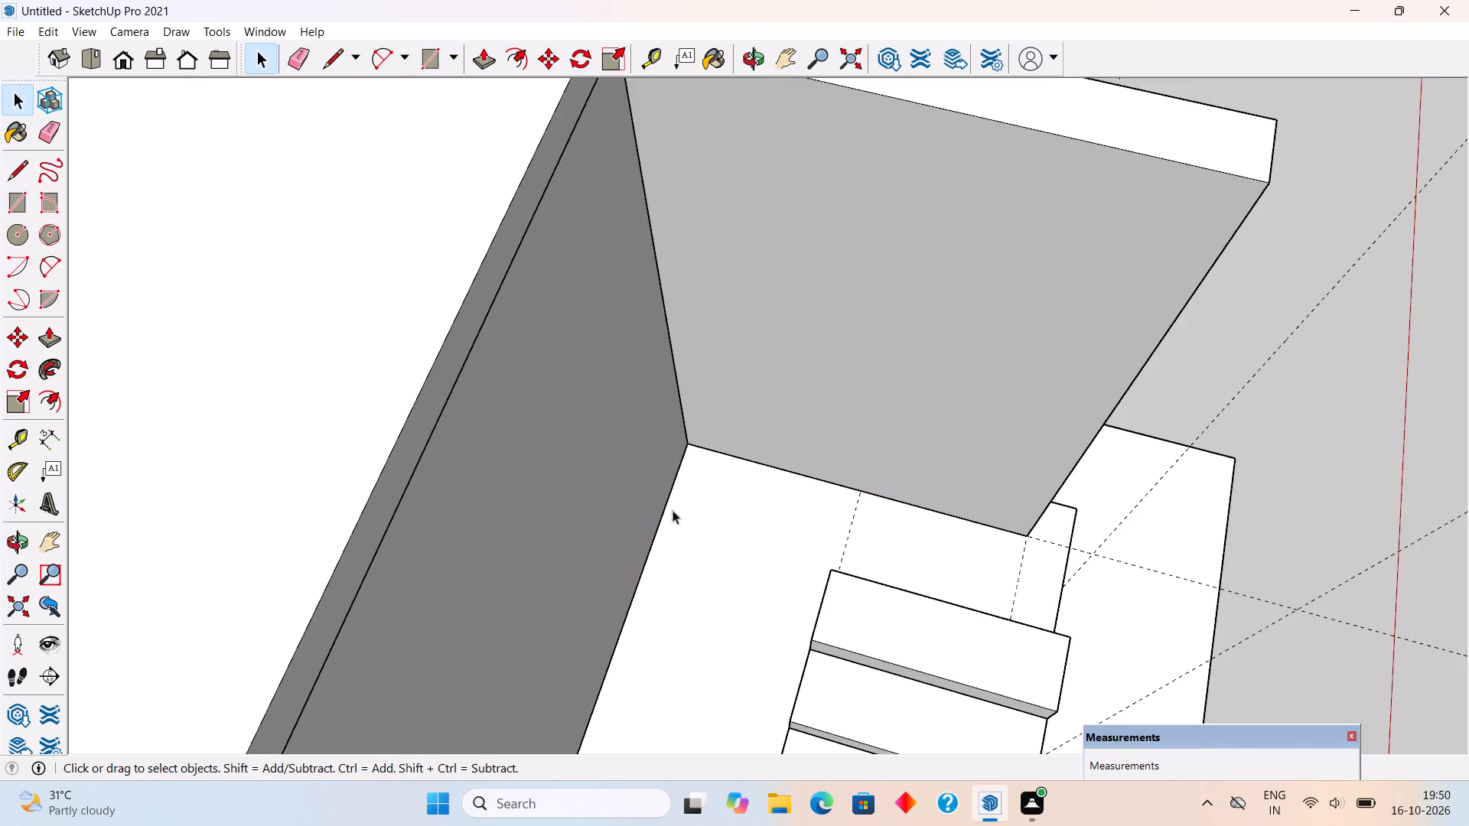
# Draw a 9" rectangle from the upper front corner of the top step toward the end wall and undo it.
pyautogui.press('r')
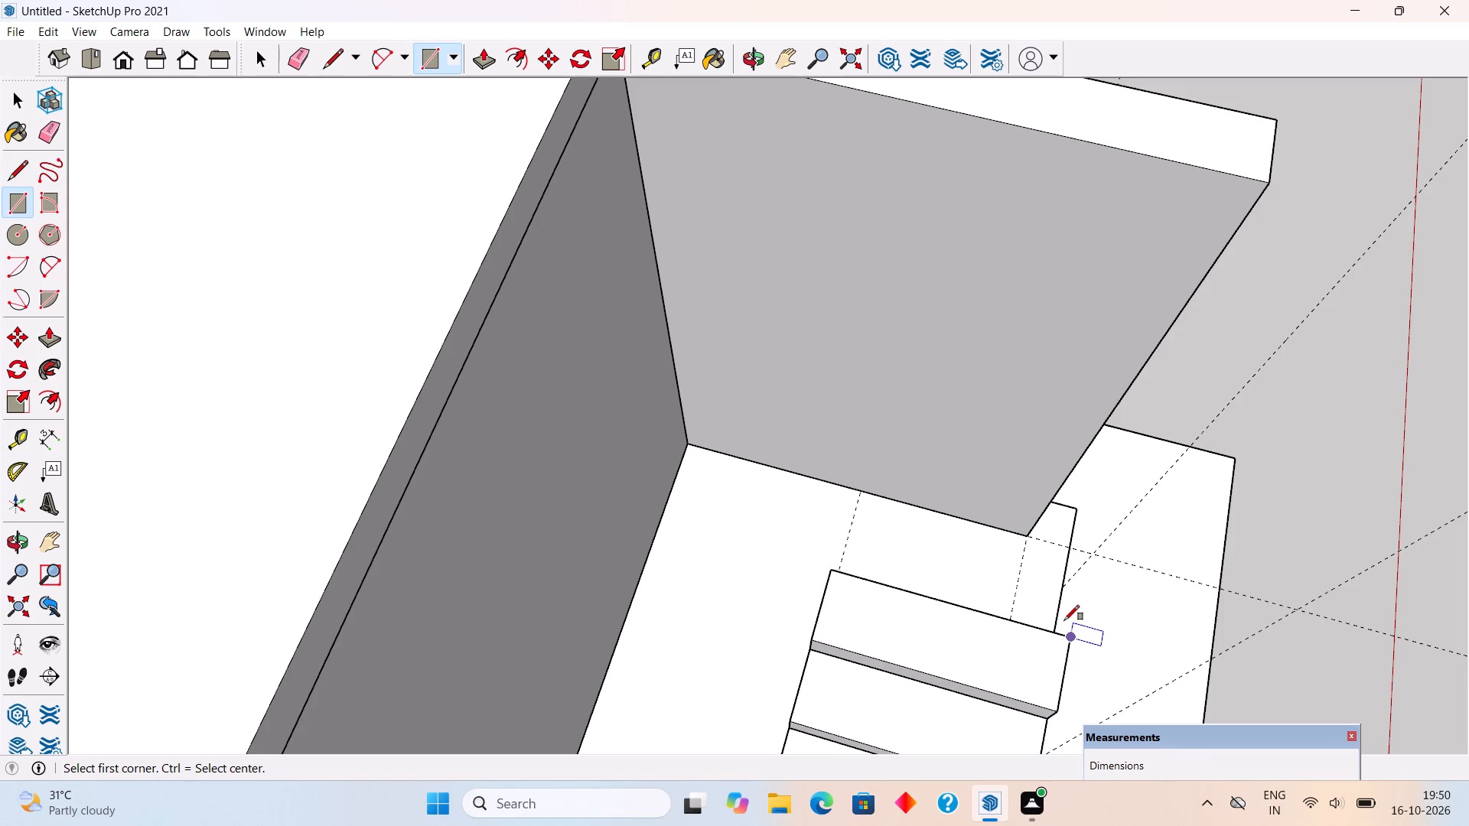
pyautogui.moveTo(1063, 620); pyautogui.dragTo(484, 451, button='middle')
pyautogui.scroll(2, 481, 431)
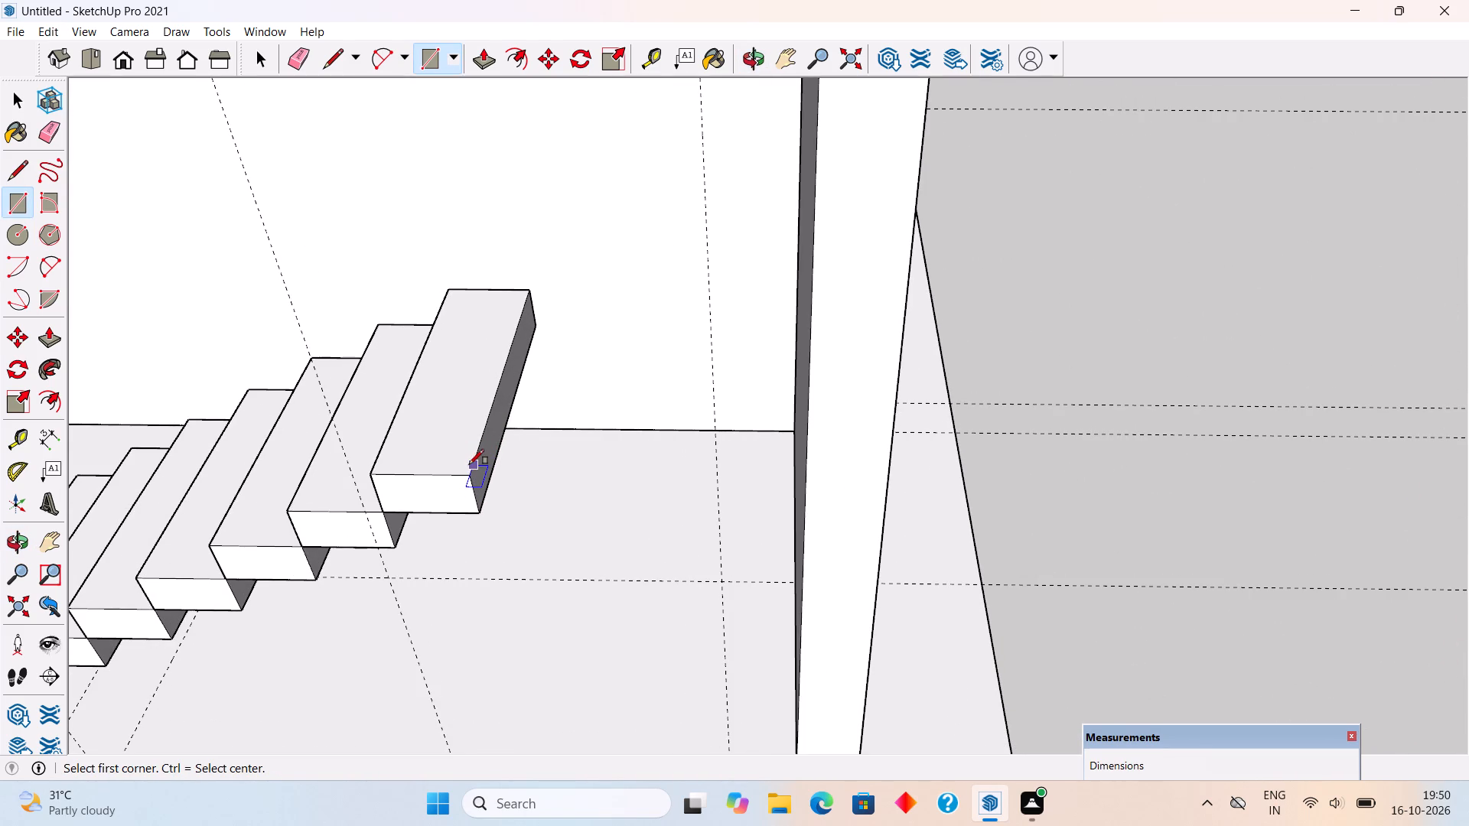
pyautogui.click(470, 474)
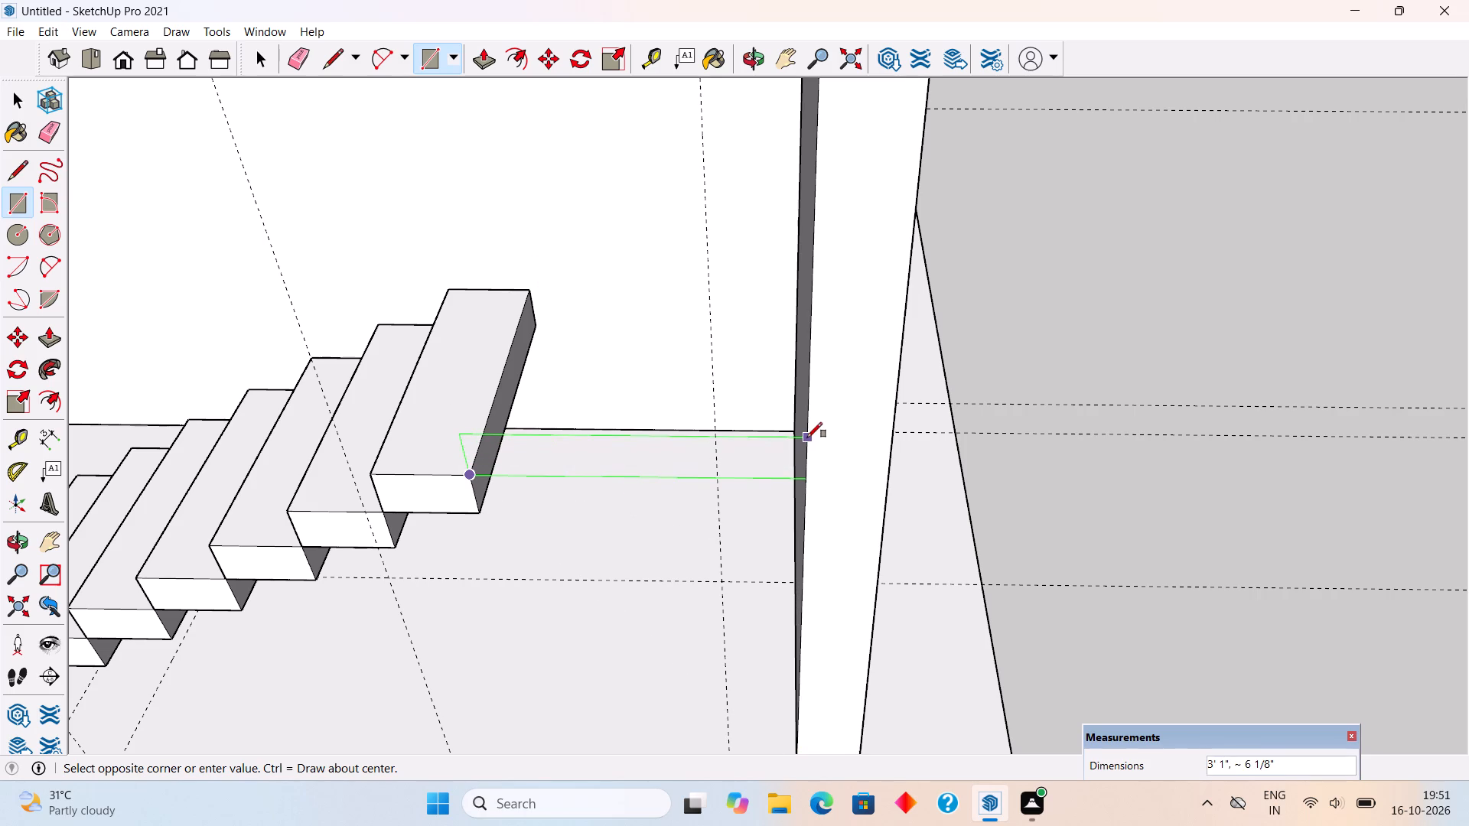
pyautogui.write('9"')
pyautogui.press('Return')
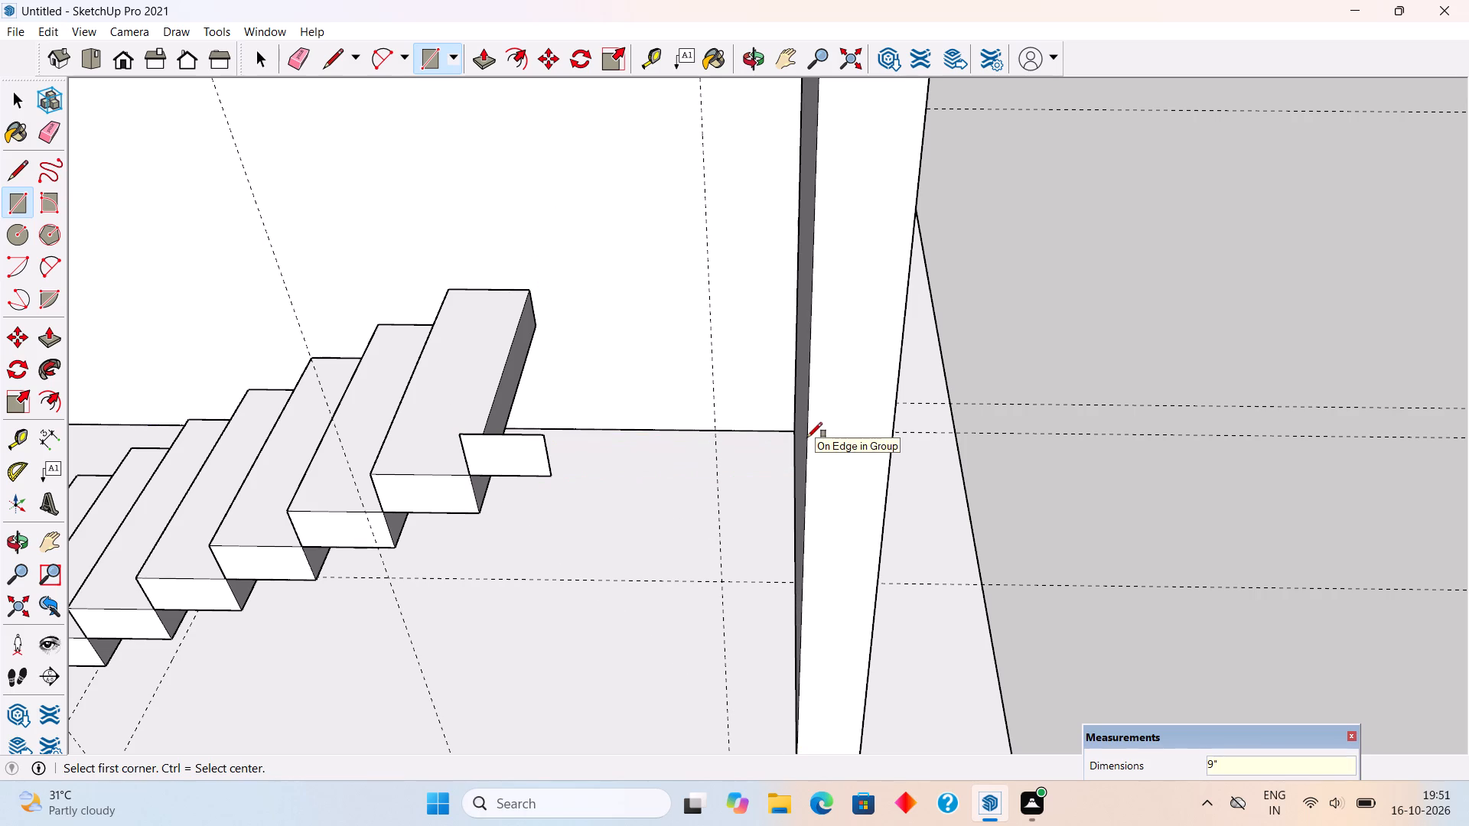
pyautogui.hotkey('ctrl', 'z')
# Draw a vertical 3' by 9" rectangle from the top step's upper front corner toward the end wall.
pyautogui.click(476, 478)
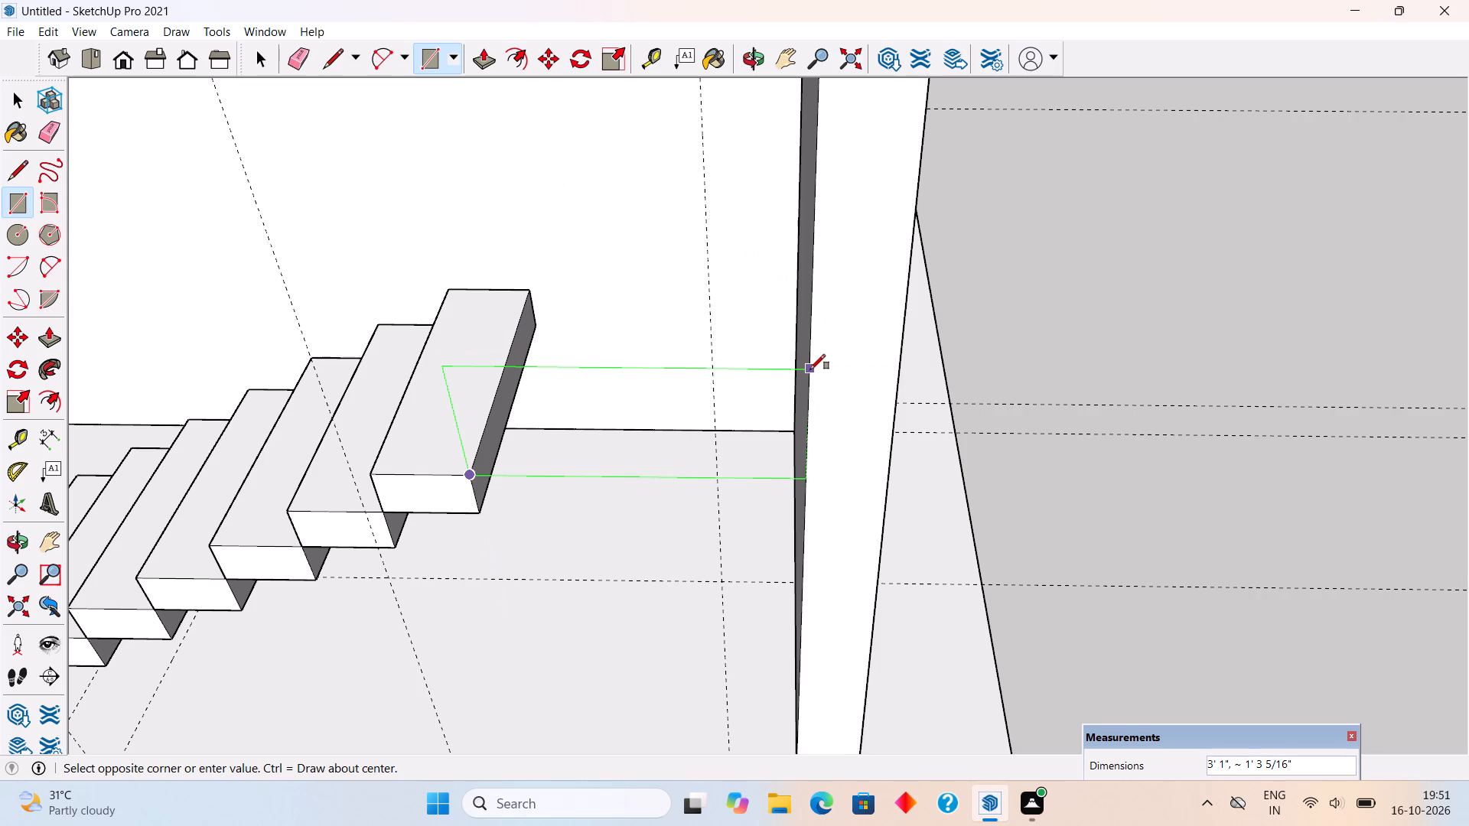
pyautogui.press('3')
pyautogui.write("',")
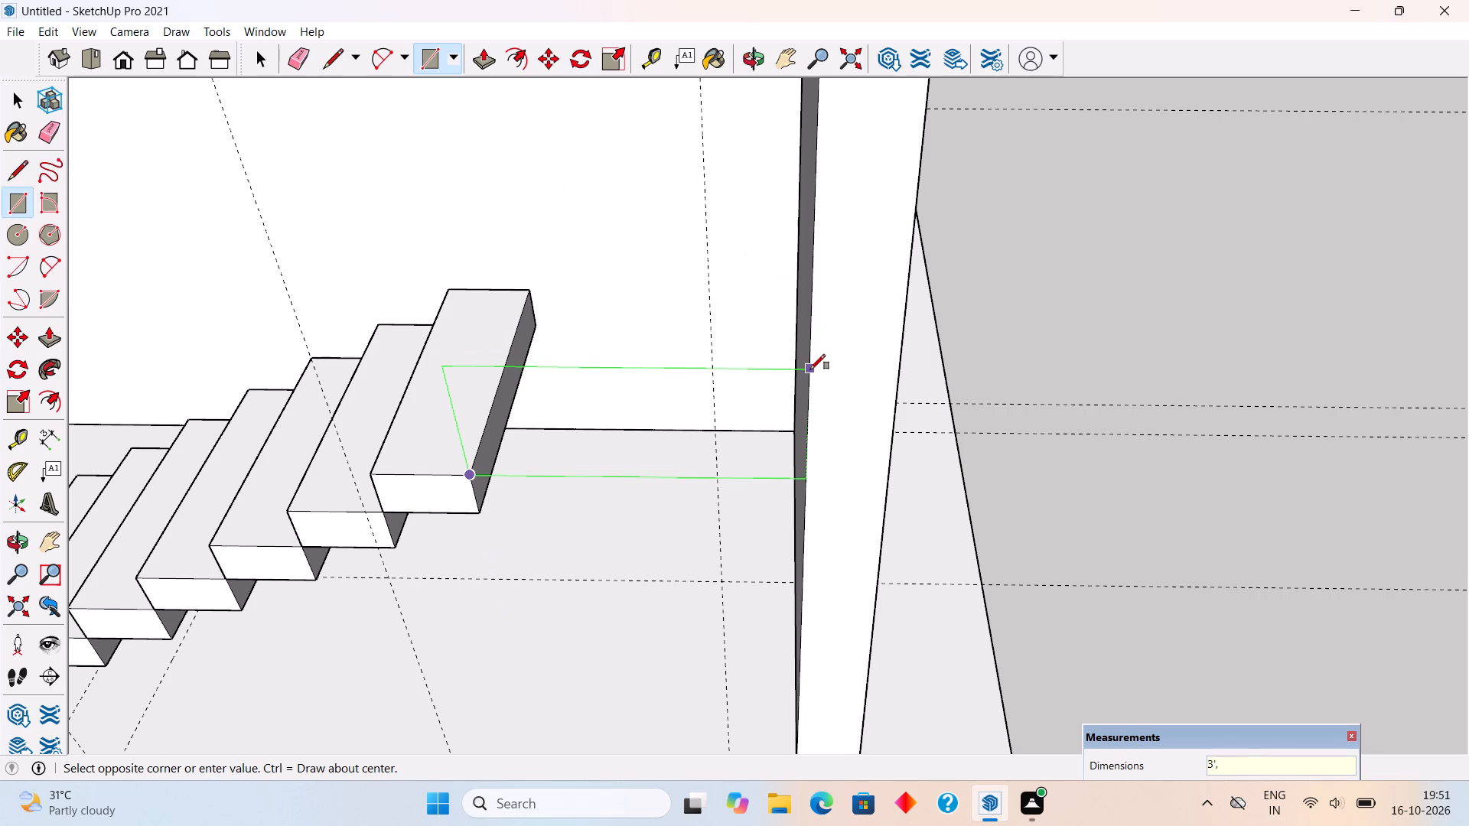
pyautogui.write('9"')
pyautogui.press('Return')
pyautogui.press('space')
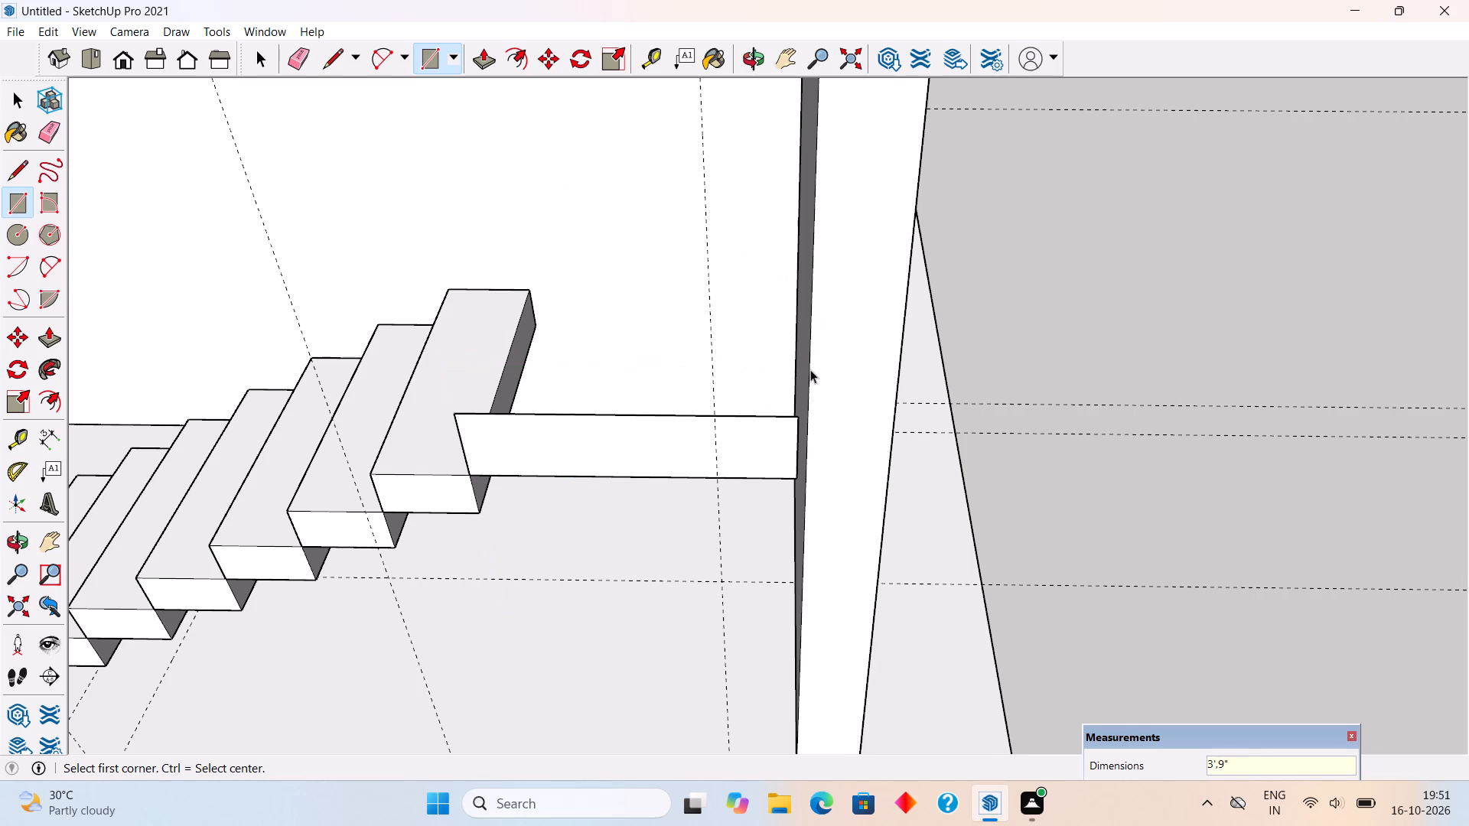
# Push/Pull the 3' by 9" rectangle beside the top step 6'3" back to the room's long wall to form the landing.
pyautogui.scroll(-1, 810, 369)
pyautogui.scroll(-12, 744, 749)
pyautogui.moveTo(705, 802); pyautogui.dragTo(949, 693, button='middle')
pyautogui.moveTo(449, 669); pyautogui.dragTo(1098, 551, button='middle')
pyautogui.scroll(9, 1112, 525)
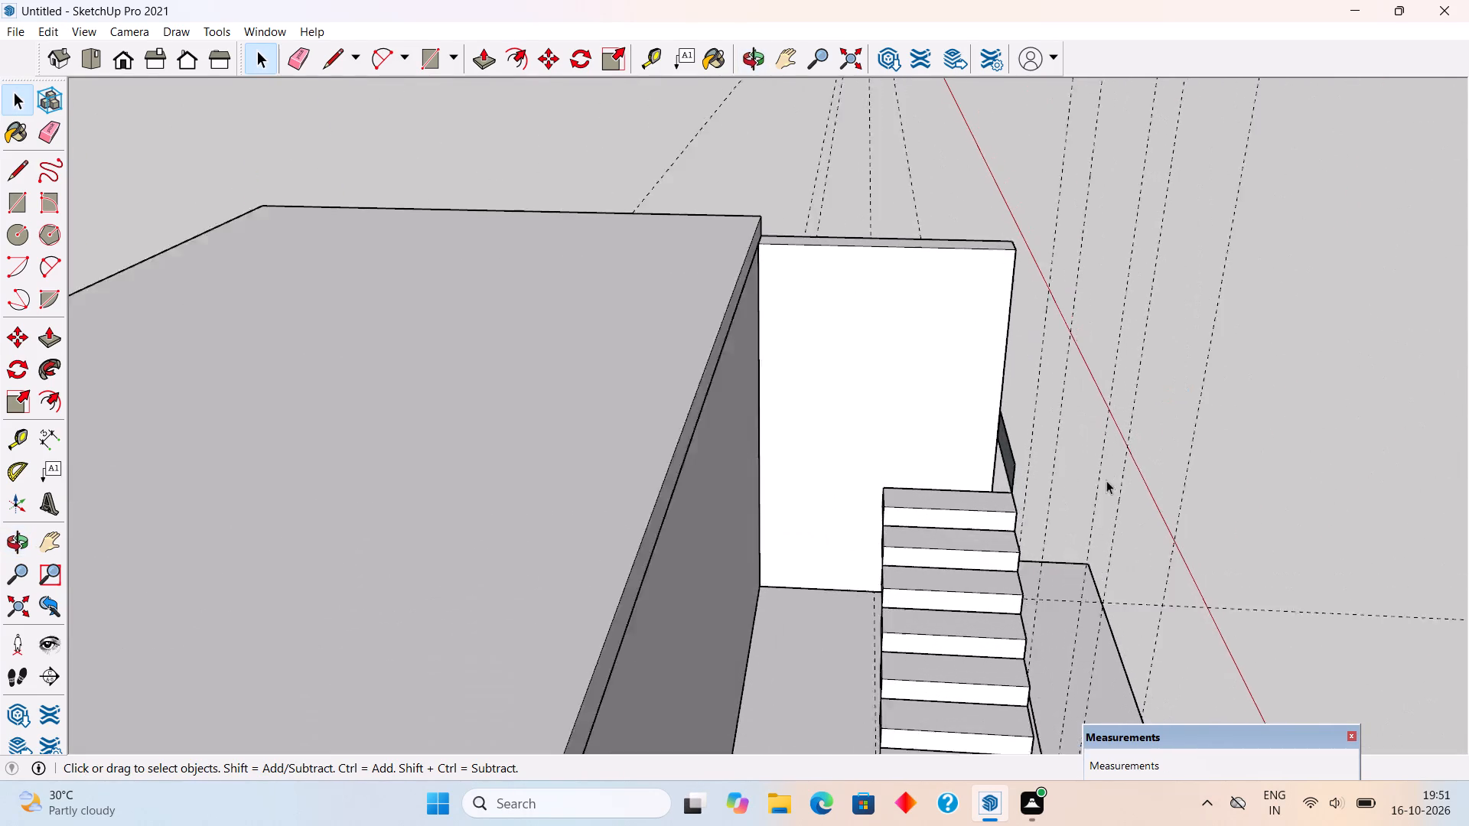
pyautogui.scroll(7, 1106, 480)
pyautogui.press('p')
pyautogui.click(1019, 440)
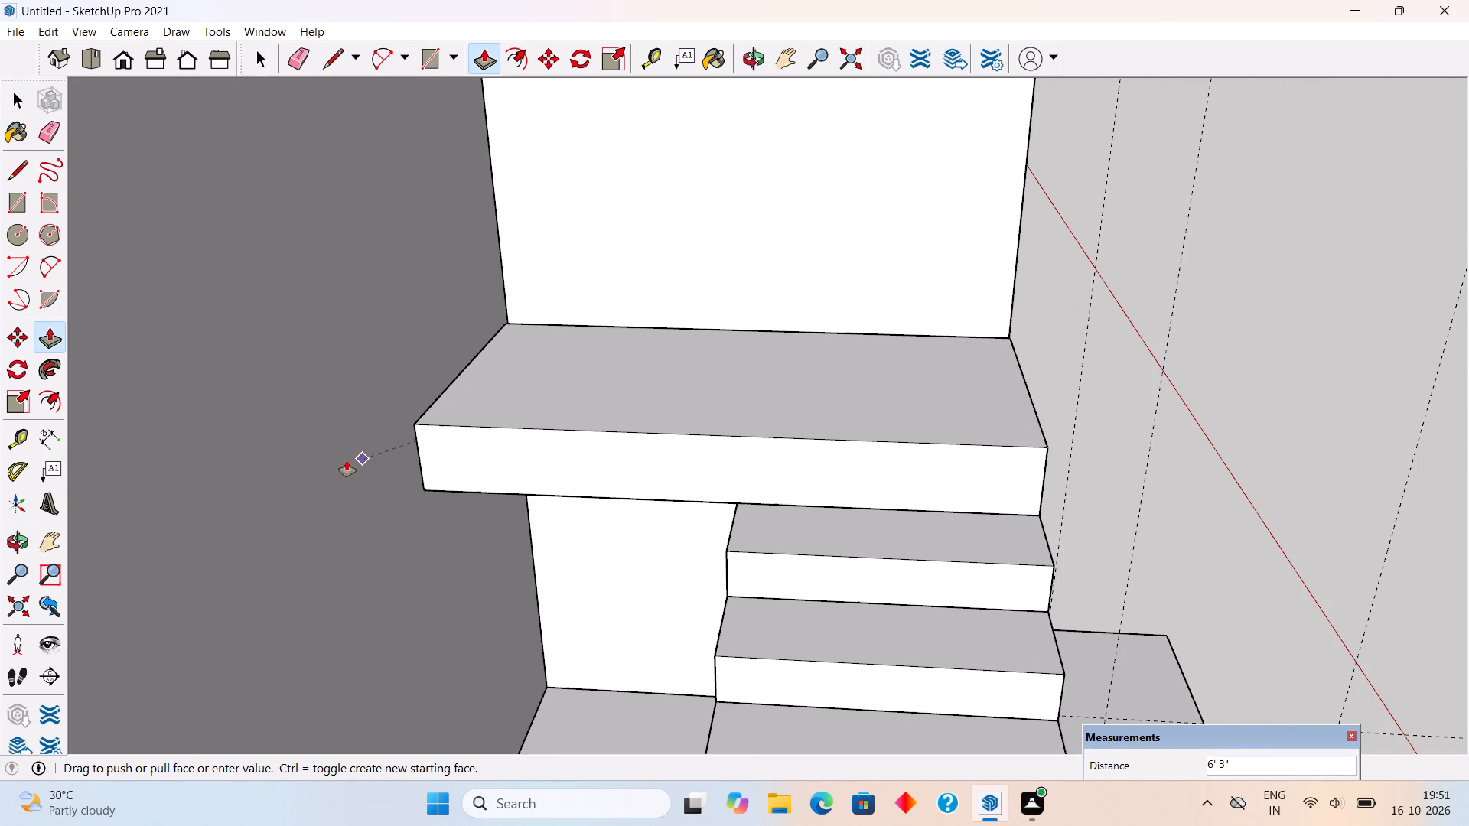
pyautogui.click(357, 457)
pyautogui.press('space')
# Examine the landing and the staircase from the stair side, the front and below.
pyautogui.scroll(-2, 813, 461)
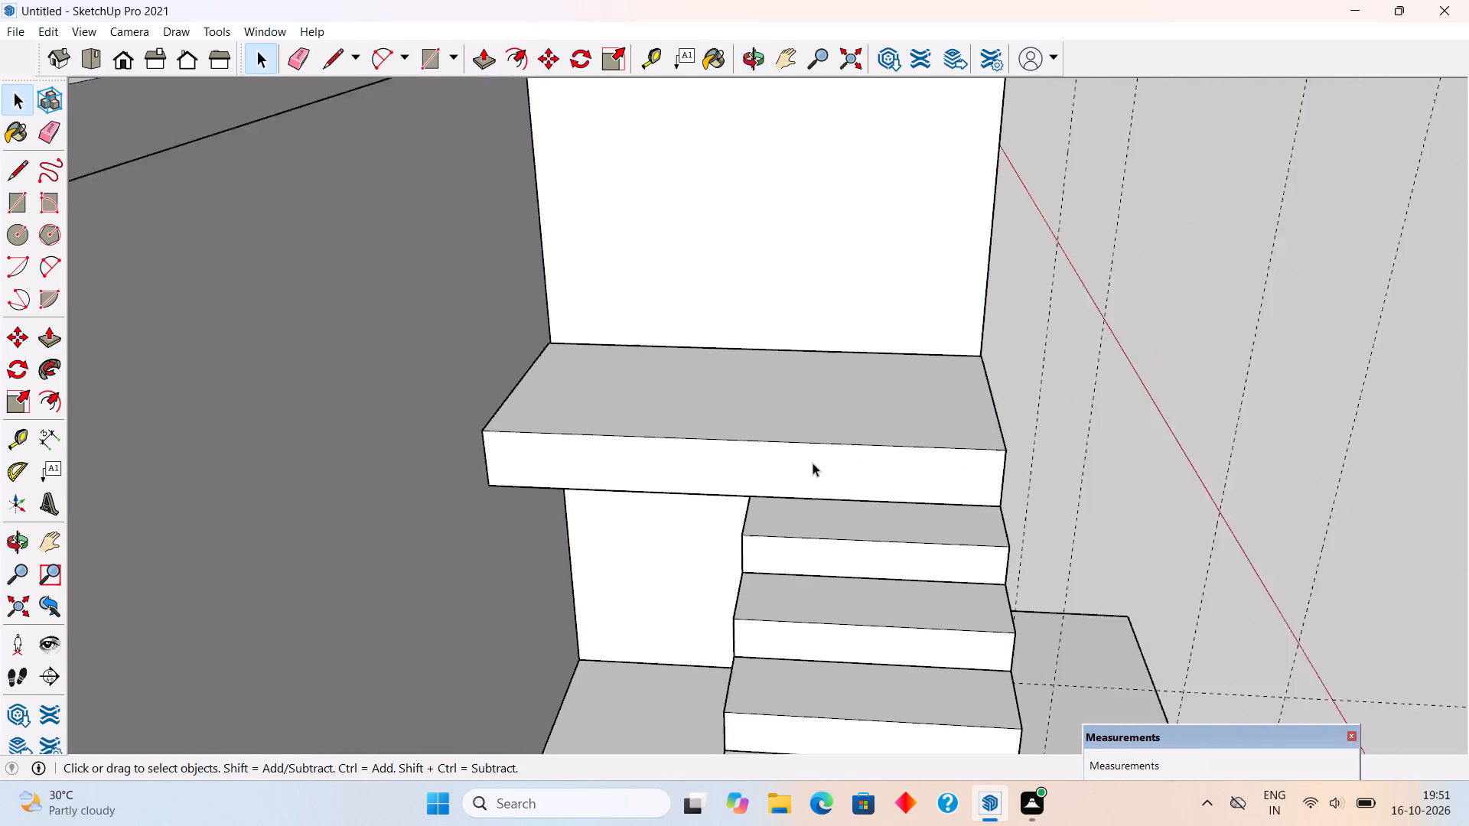
pyautogui.scroll(-6, 813, 463)
pyautogui.moveTo(786, 534); pyautogui.dragTo(485, 439, button='middle')
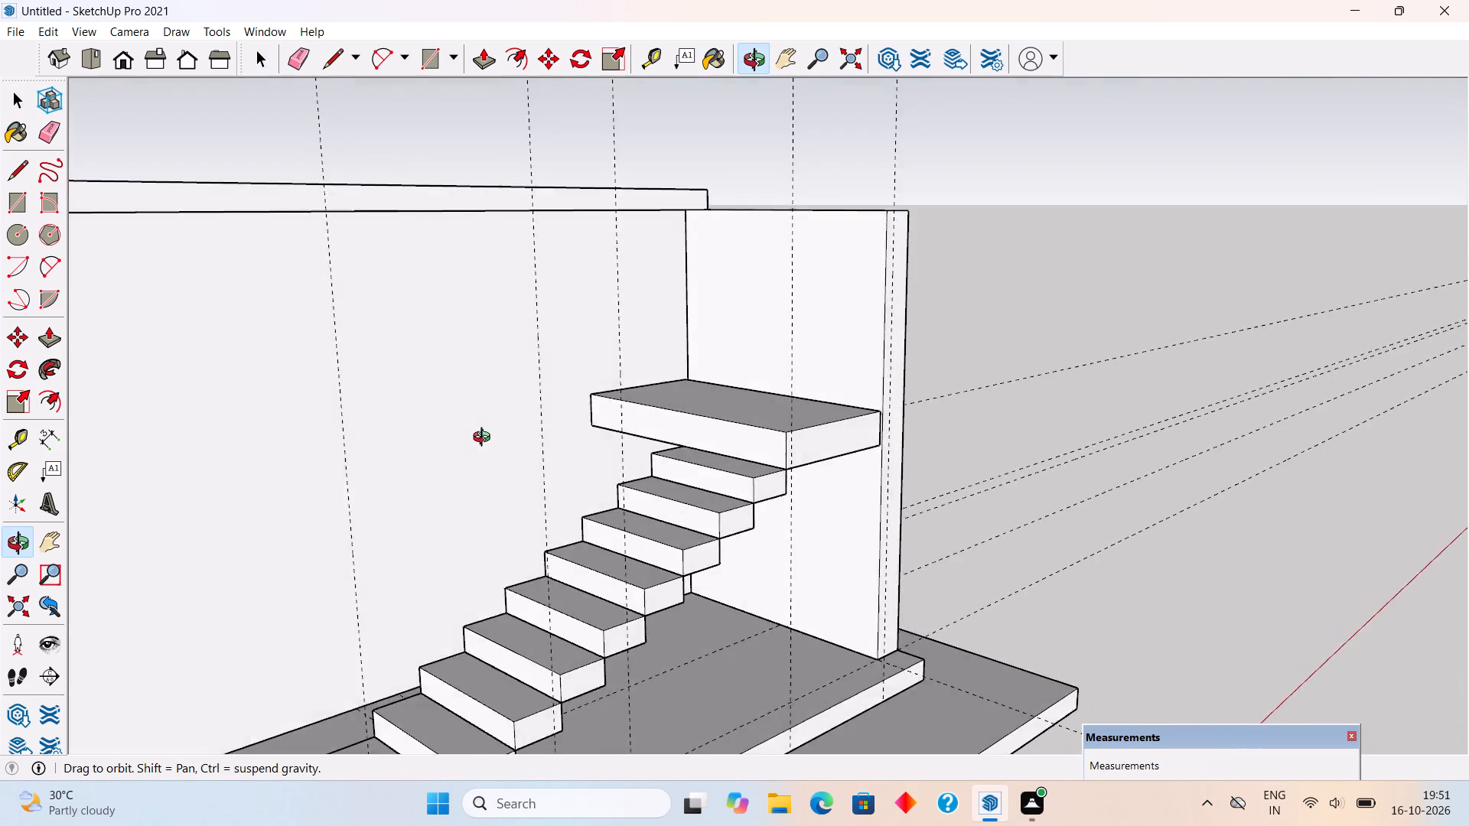
pyautogui.moveTo(485, 439); pyautogui.dragTo(496, 506, button='middle')
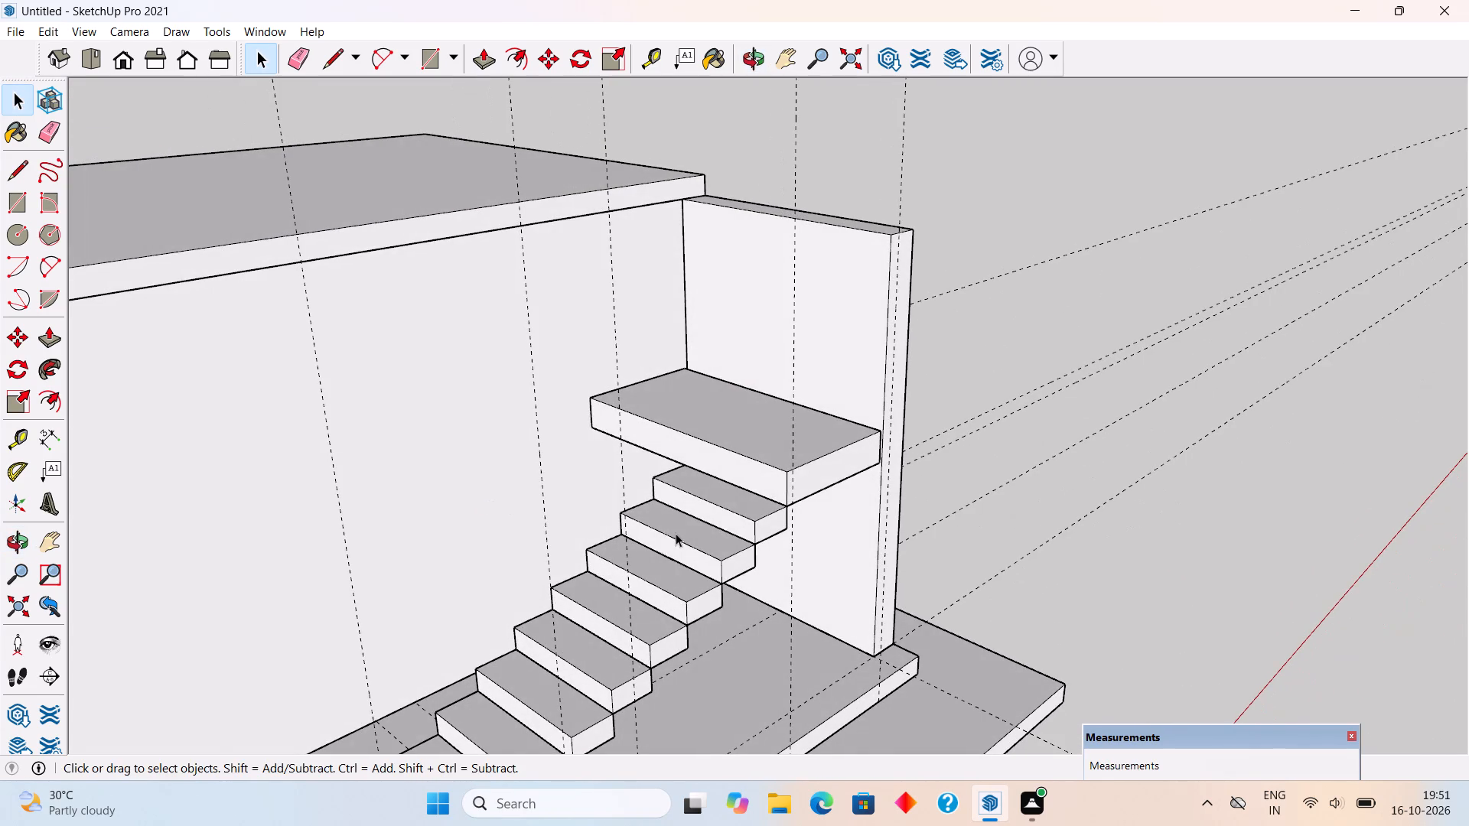
pyautogui.tripleClick(674, 533)
pyautogui.click(1057, 301)
pyautogui.moveTo(821, 458); pyautogui.dragTo(409, 447, button='middle')
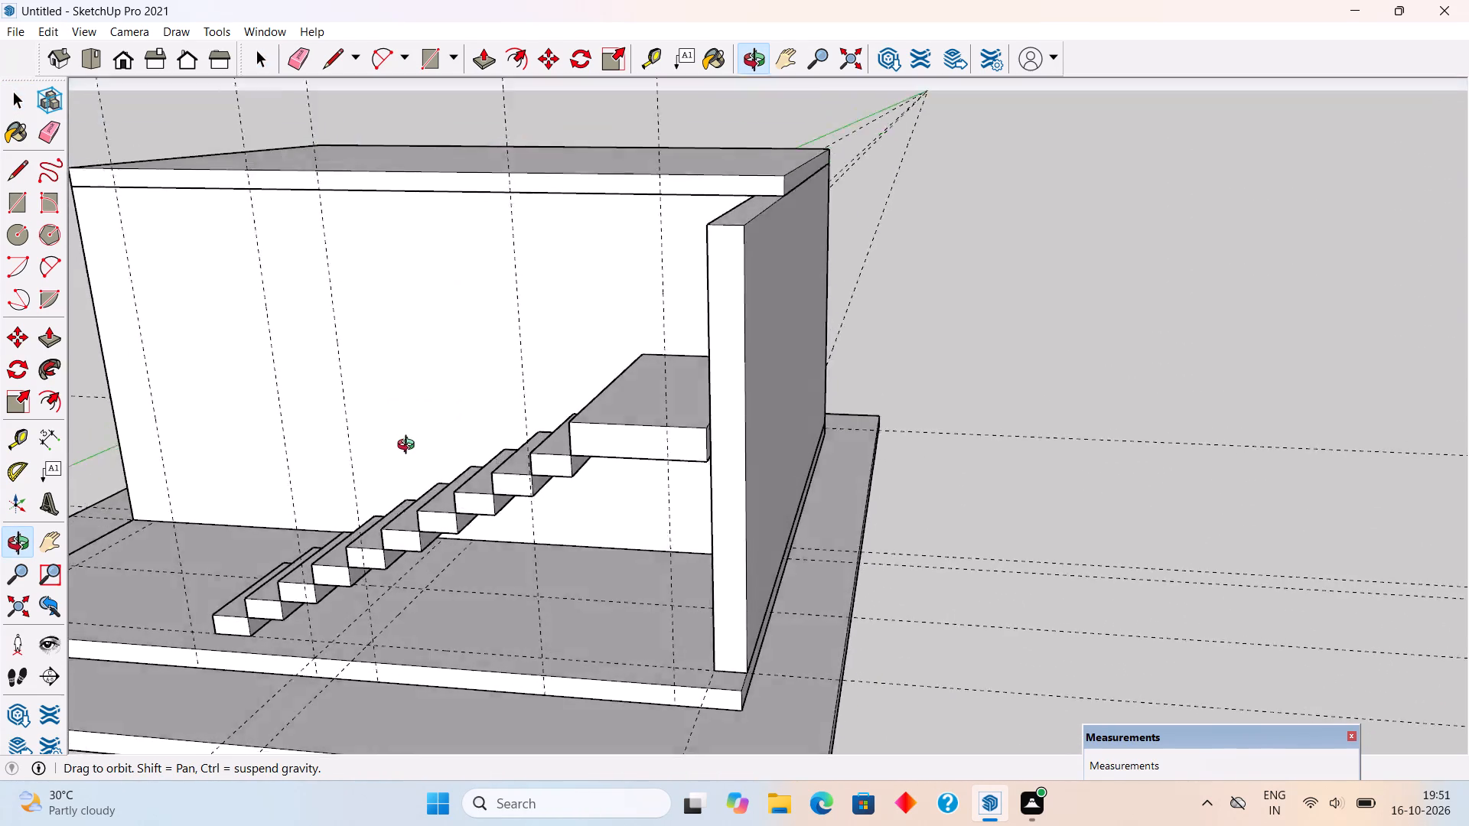
pyautogui.moveTo(409, 447); pyautogui.dragTo(523, 233, button='middle')
pyautogui.scroll(-1, 494, 307)
pyautogui.scroll(-2, 523, 233)
pyautogui.moveTo(543, 423); pyautogui.dragTo(536, 454, button='middle')
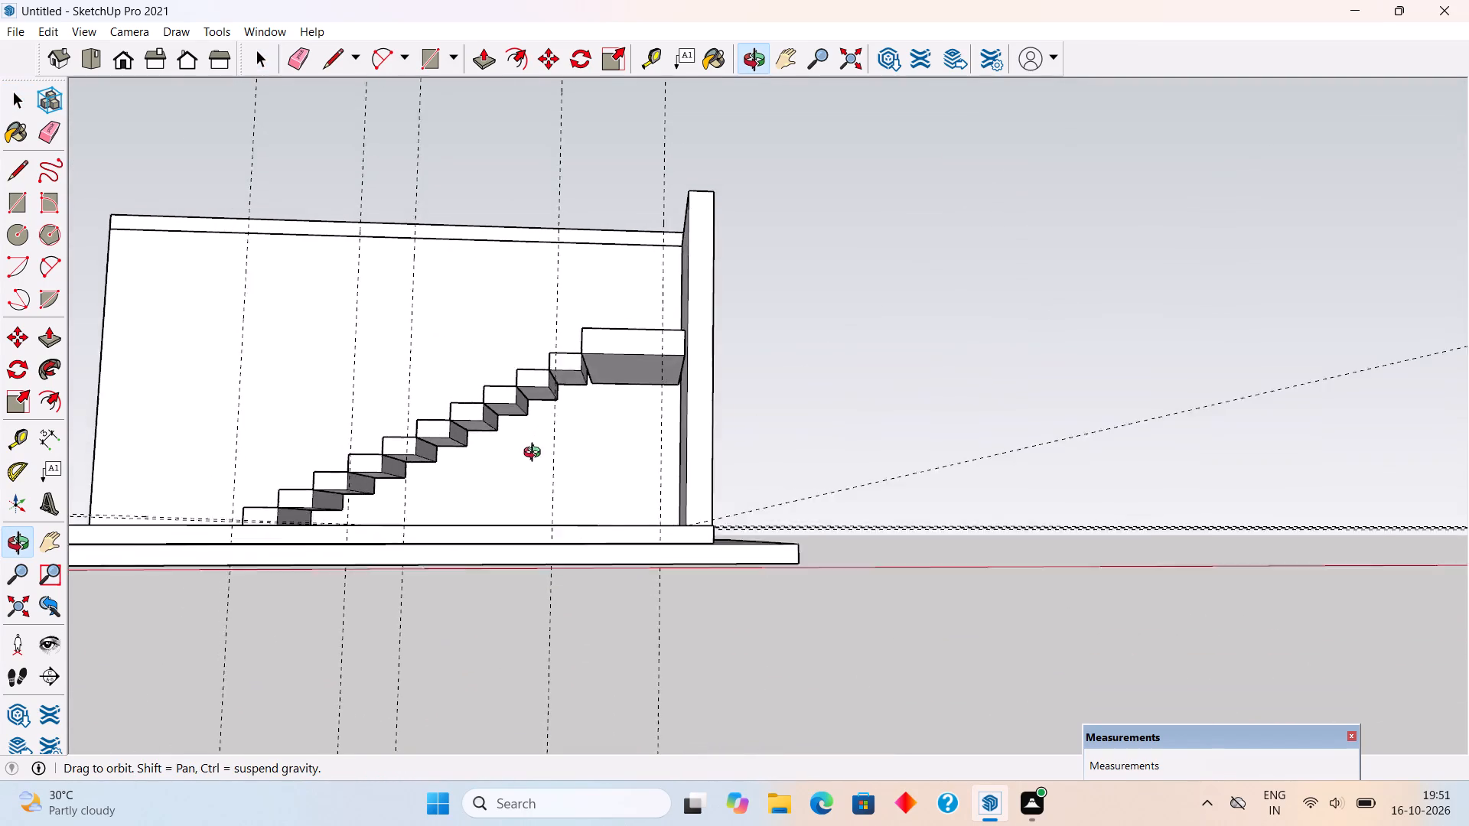
pyautogui.moveTo(536, 454); pyautogui.dragTo(519, 499, button='middle')
# Open the staircase group for editing.
pyautogui.scroll(4, 393, 542)
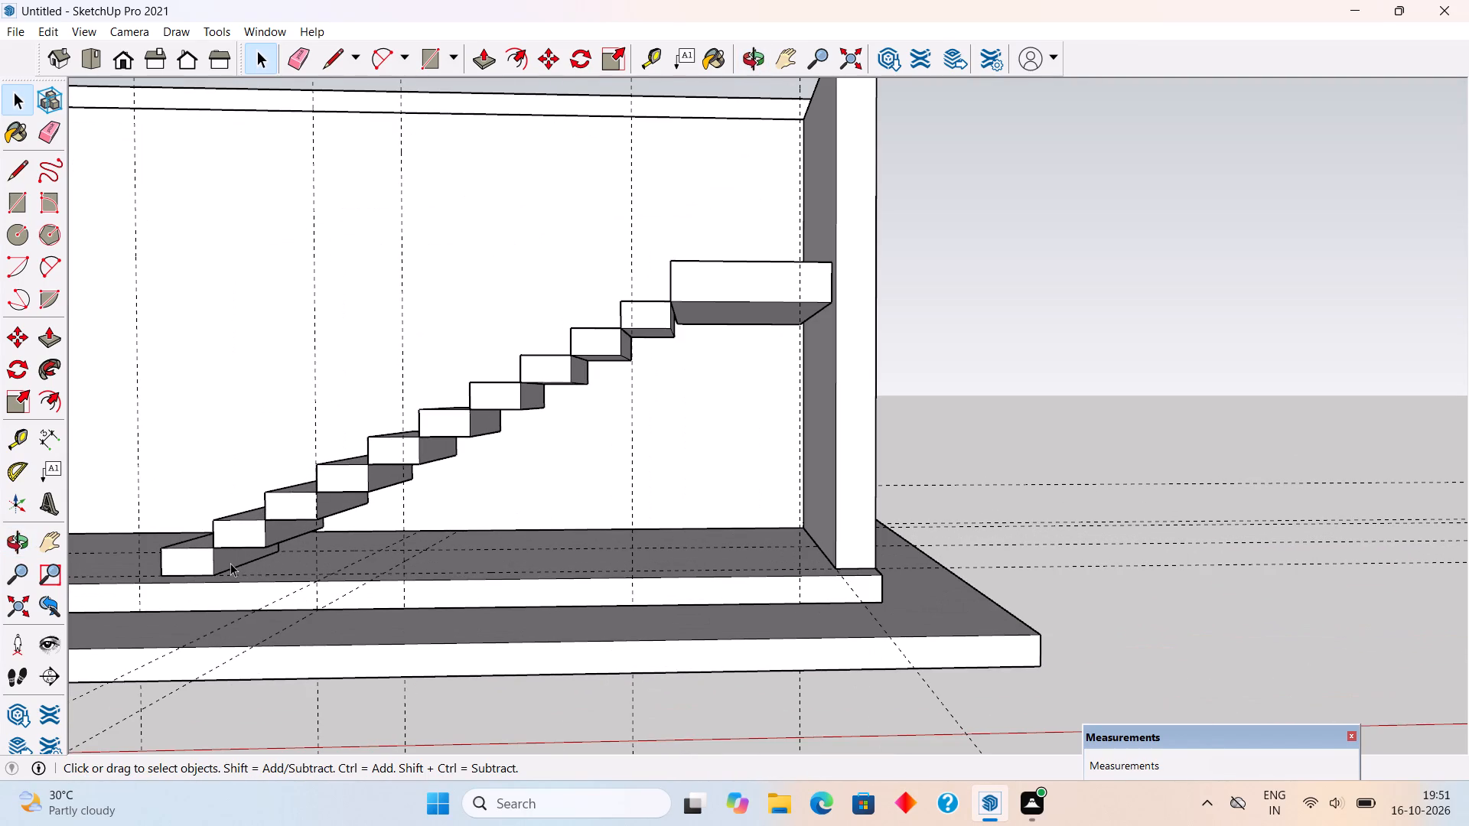
pyautogui.press('l')
pyautogui.press('space')
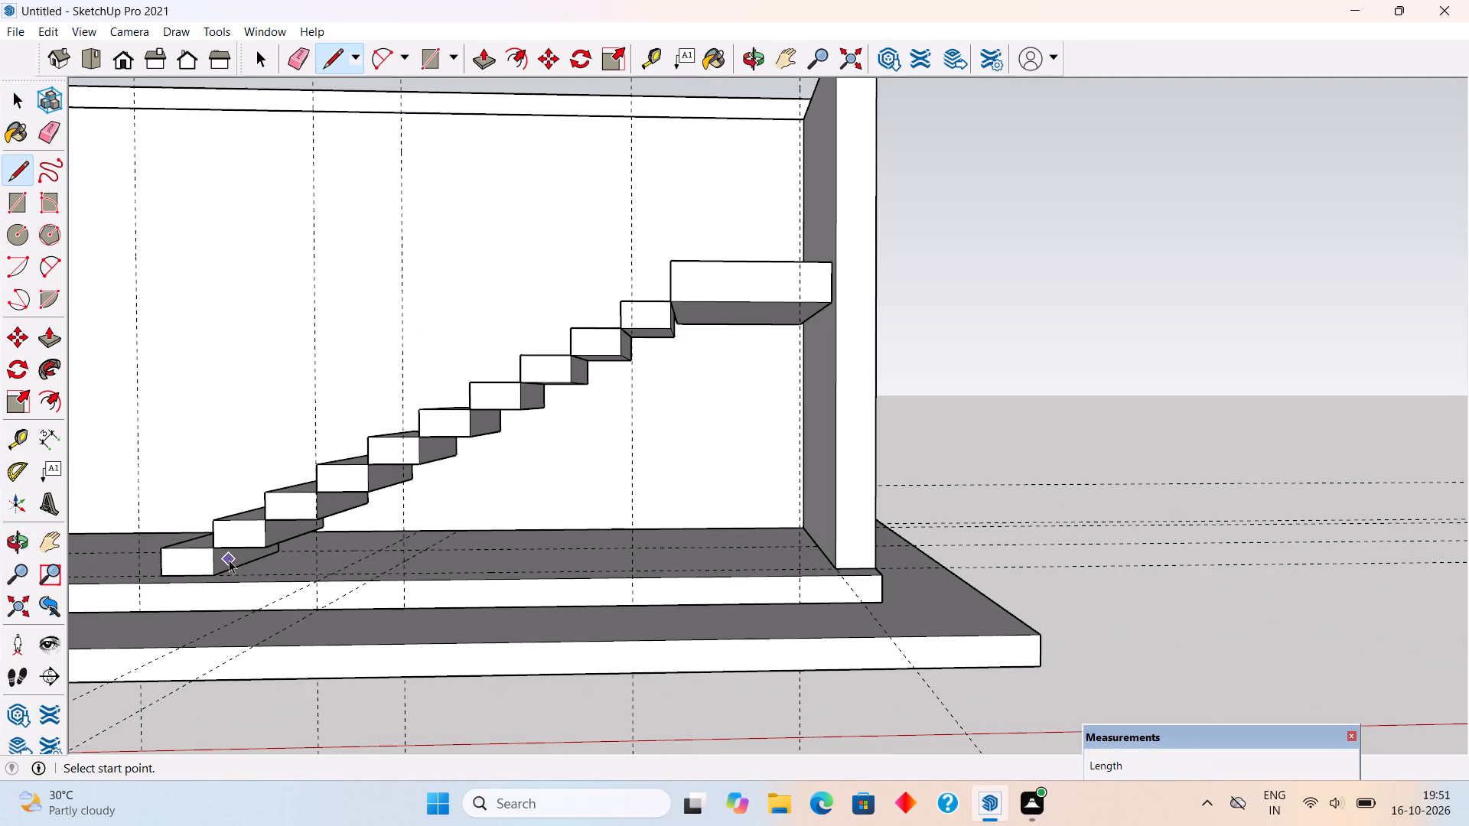
pyautogui.click(213, 559)
pyautogui.scroll(5, 213, 559)
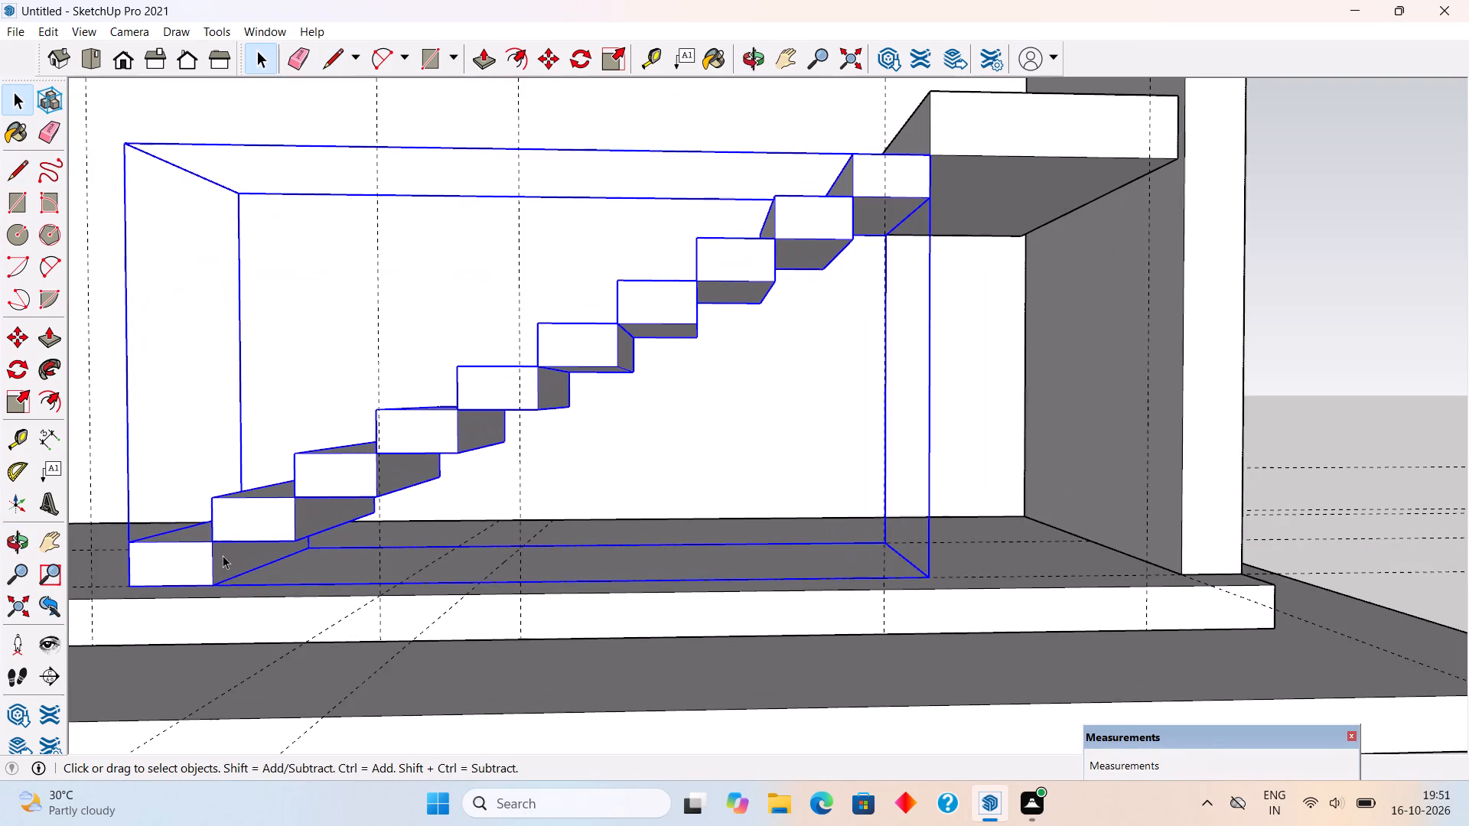
pyautogui.tripleClick(223, 555)
pyautogui.click(332, 534)
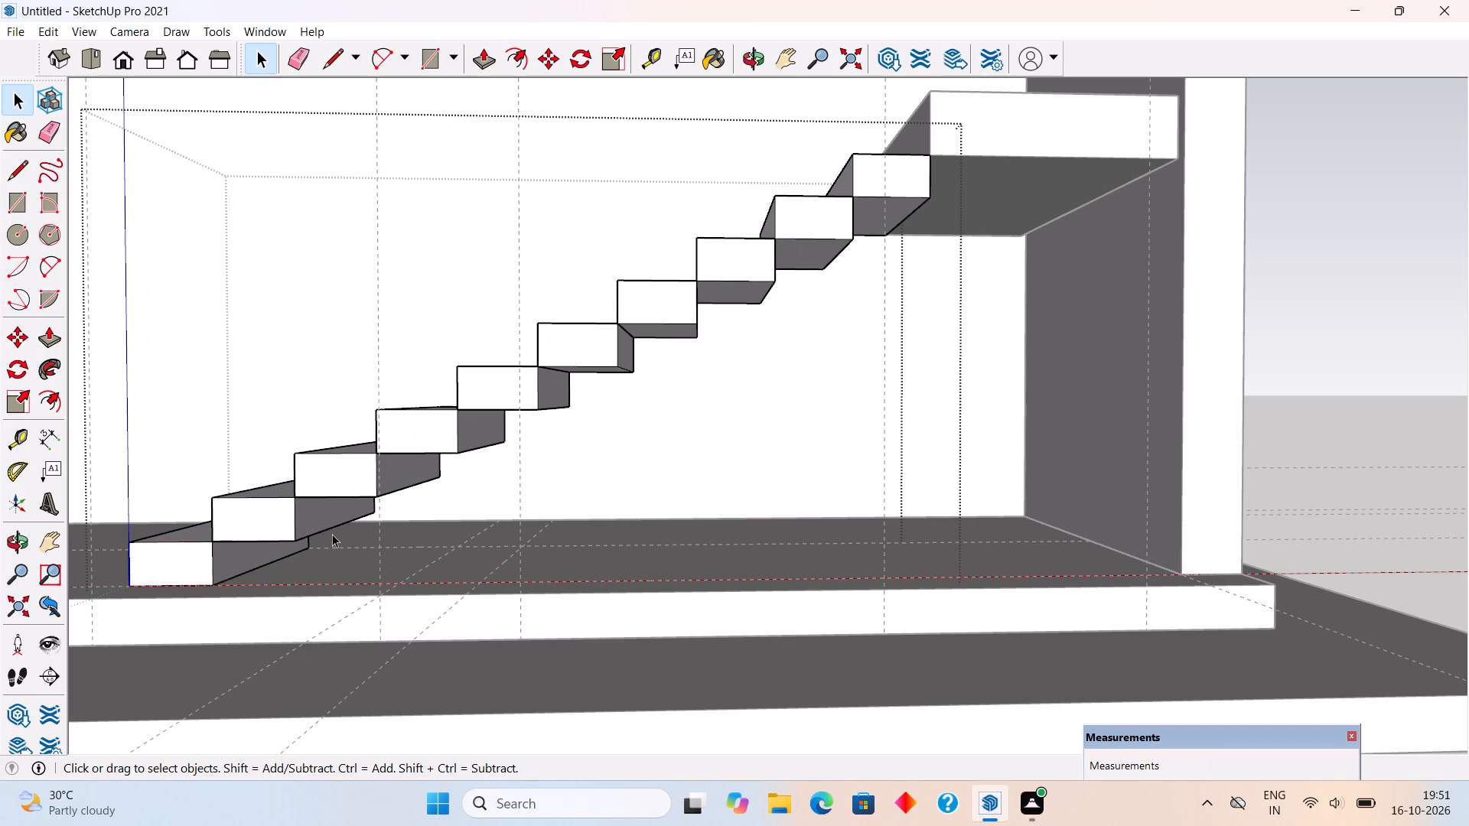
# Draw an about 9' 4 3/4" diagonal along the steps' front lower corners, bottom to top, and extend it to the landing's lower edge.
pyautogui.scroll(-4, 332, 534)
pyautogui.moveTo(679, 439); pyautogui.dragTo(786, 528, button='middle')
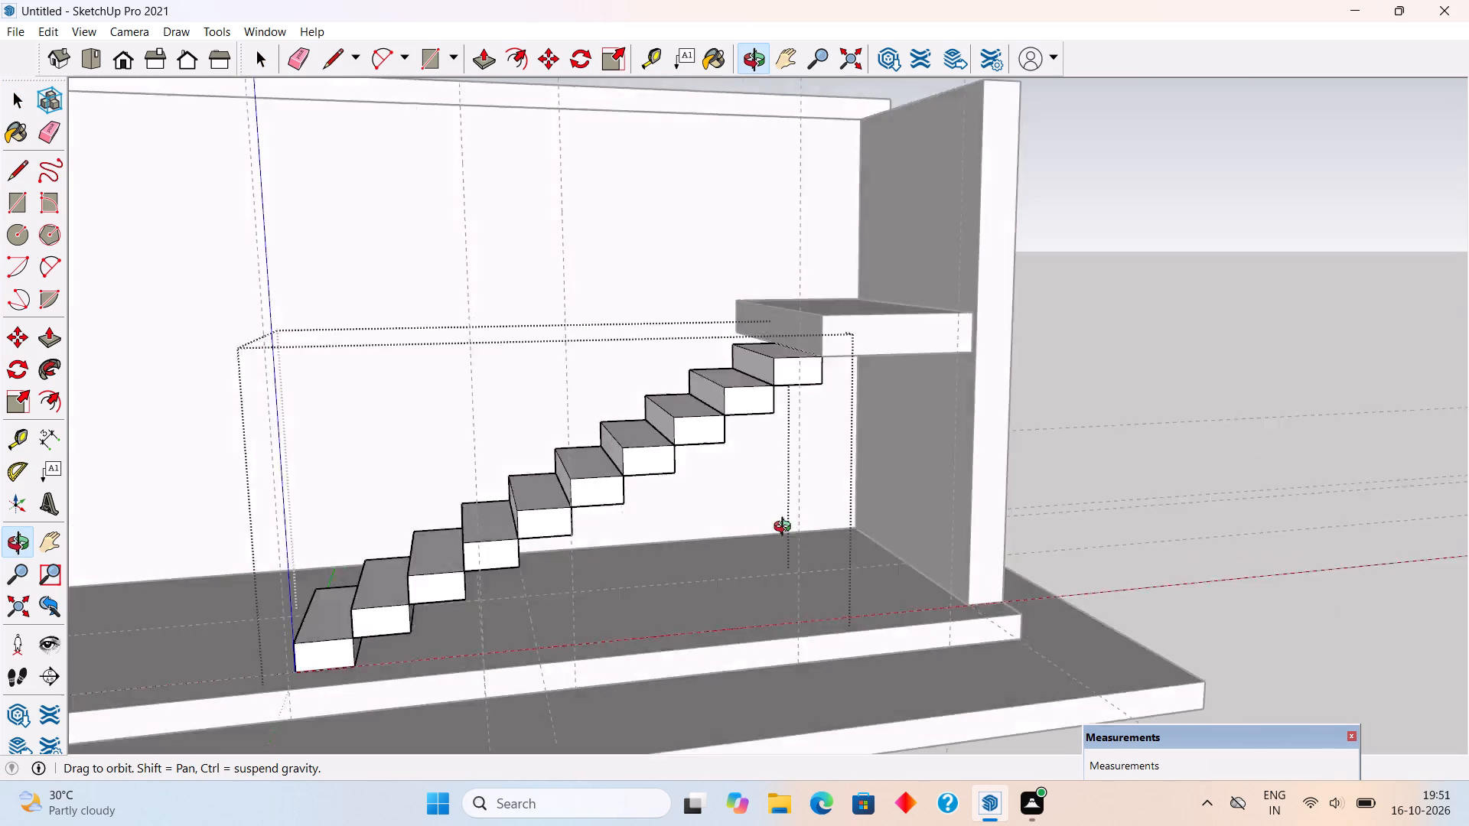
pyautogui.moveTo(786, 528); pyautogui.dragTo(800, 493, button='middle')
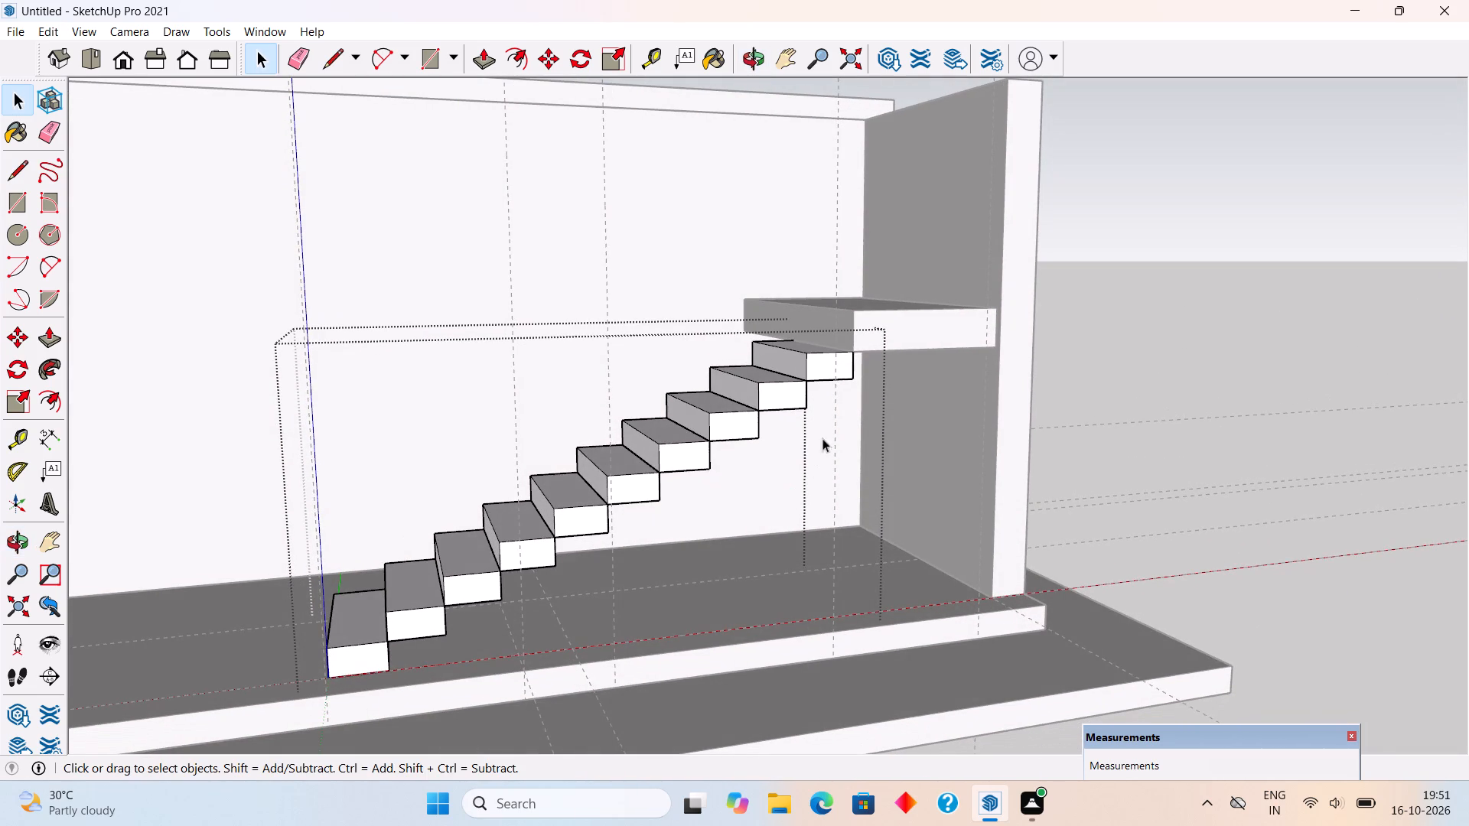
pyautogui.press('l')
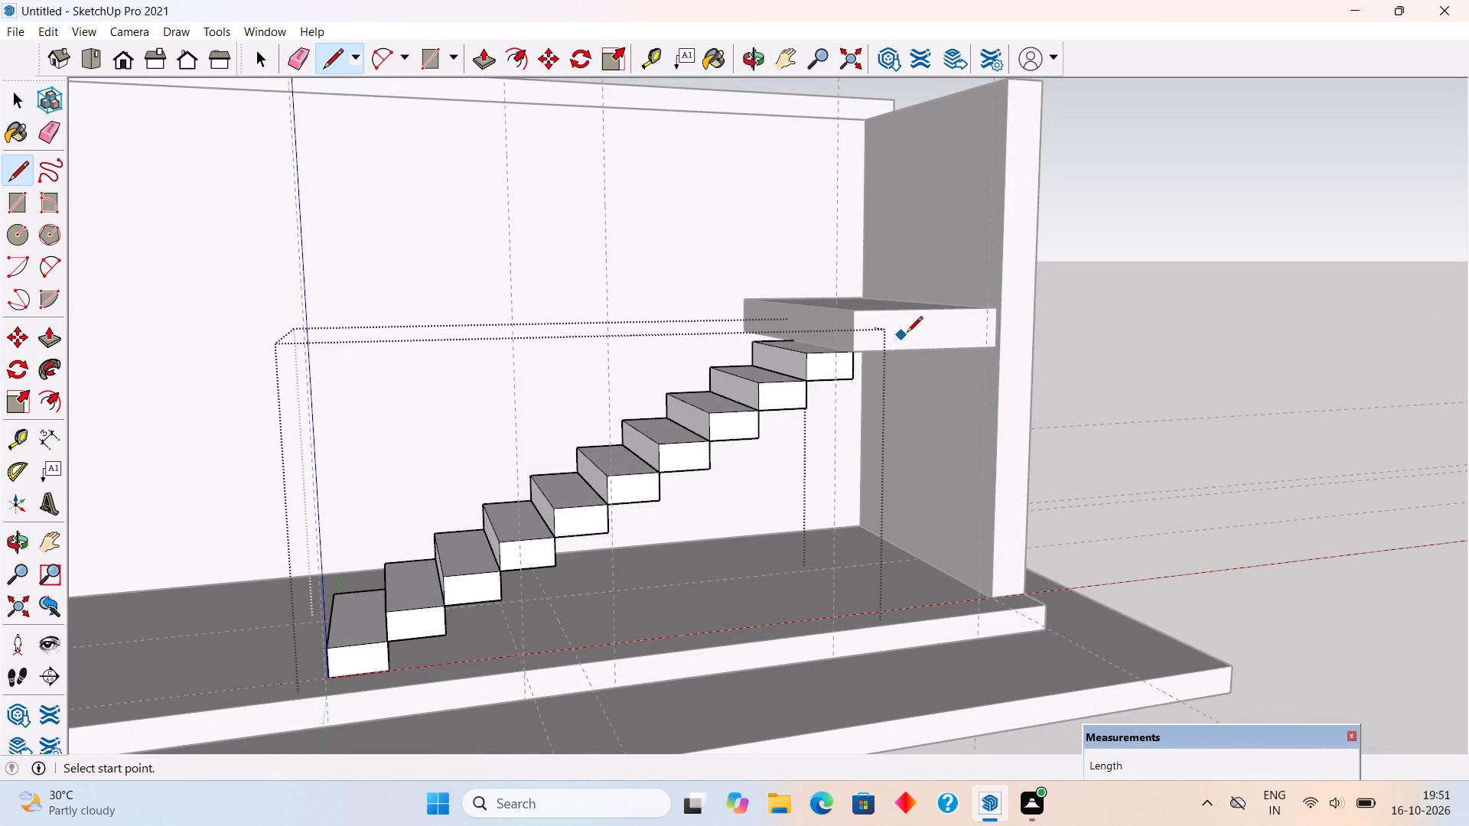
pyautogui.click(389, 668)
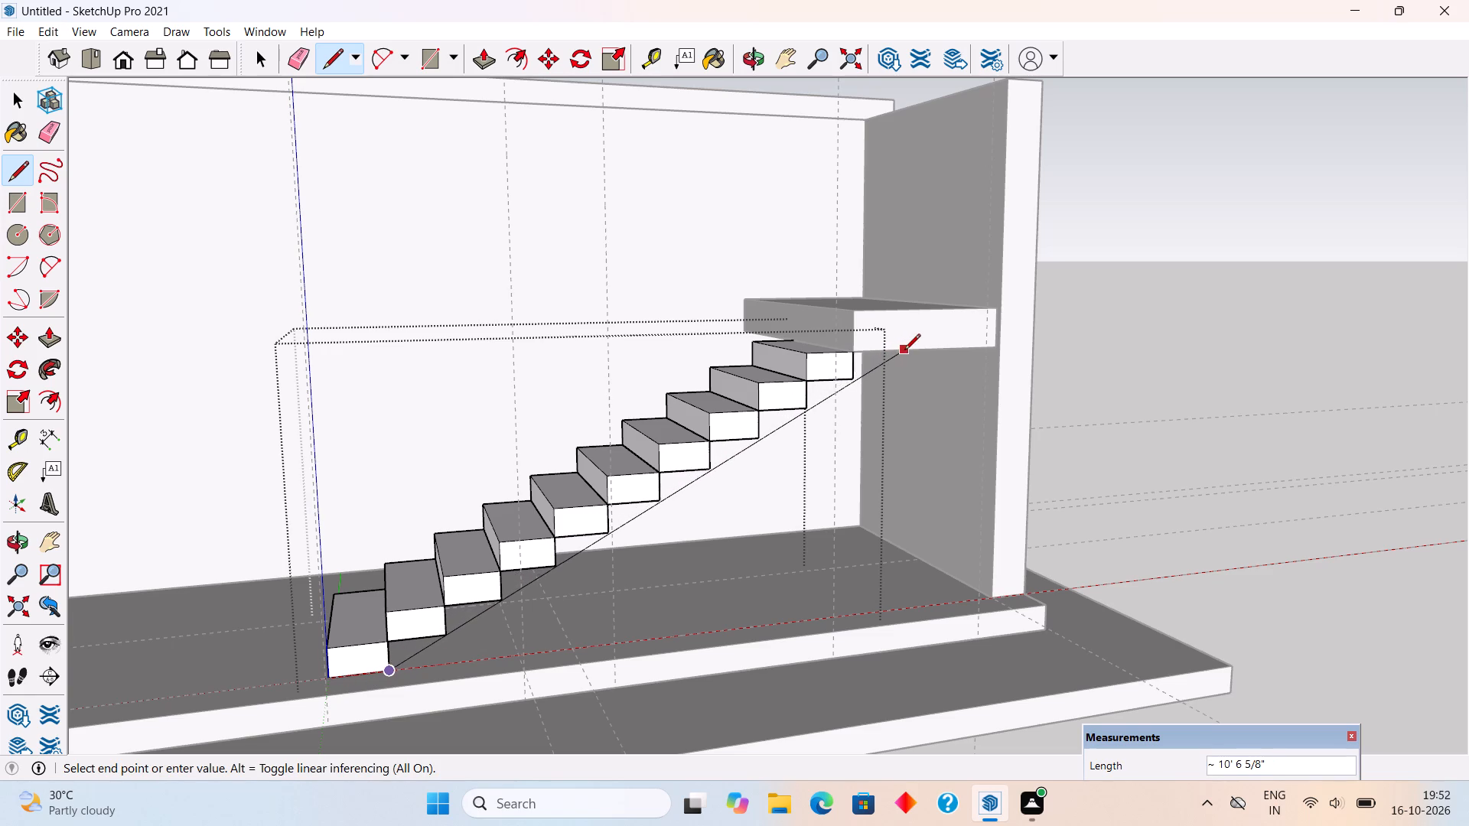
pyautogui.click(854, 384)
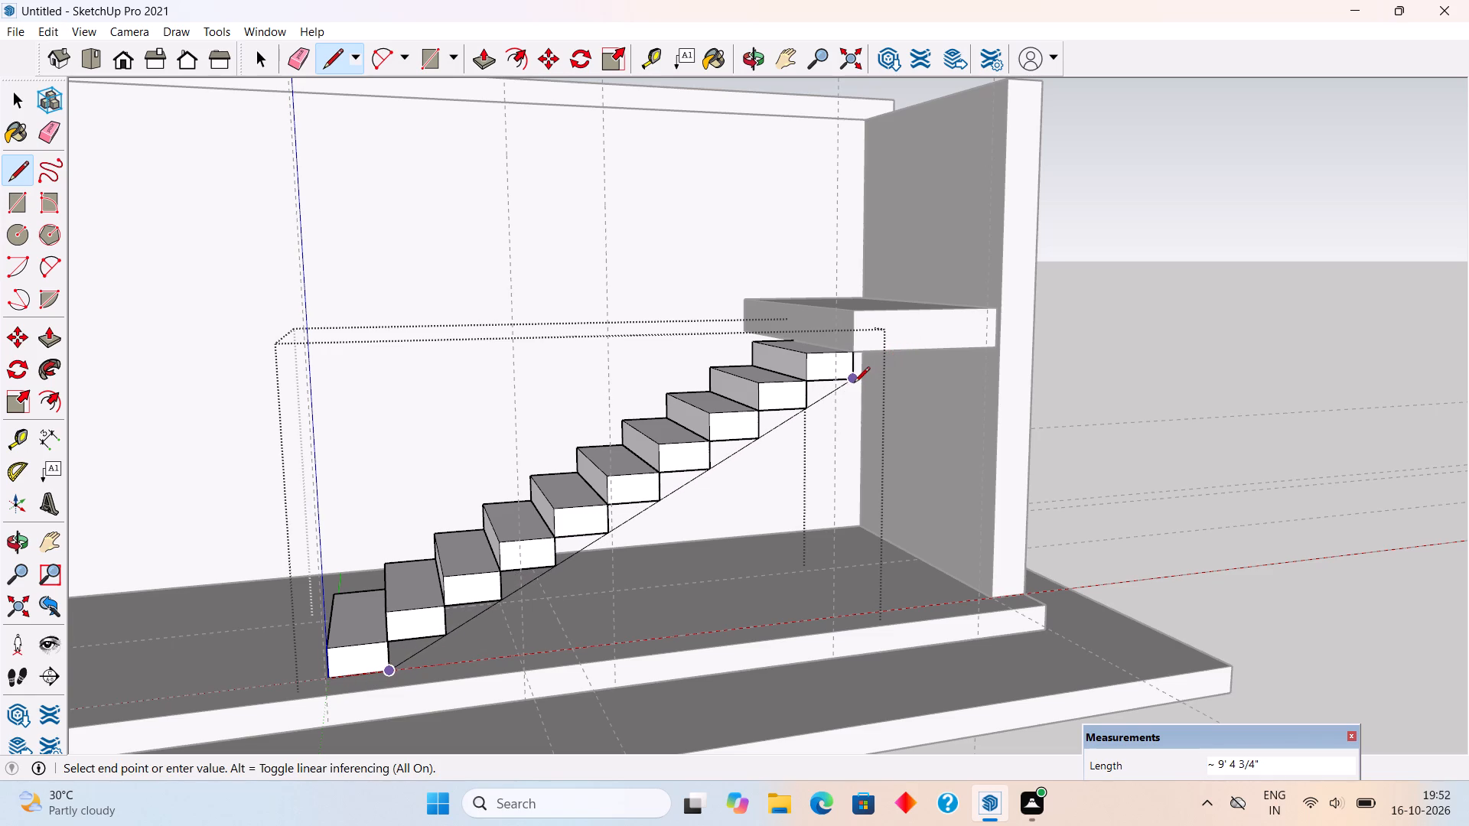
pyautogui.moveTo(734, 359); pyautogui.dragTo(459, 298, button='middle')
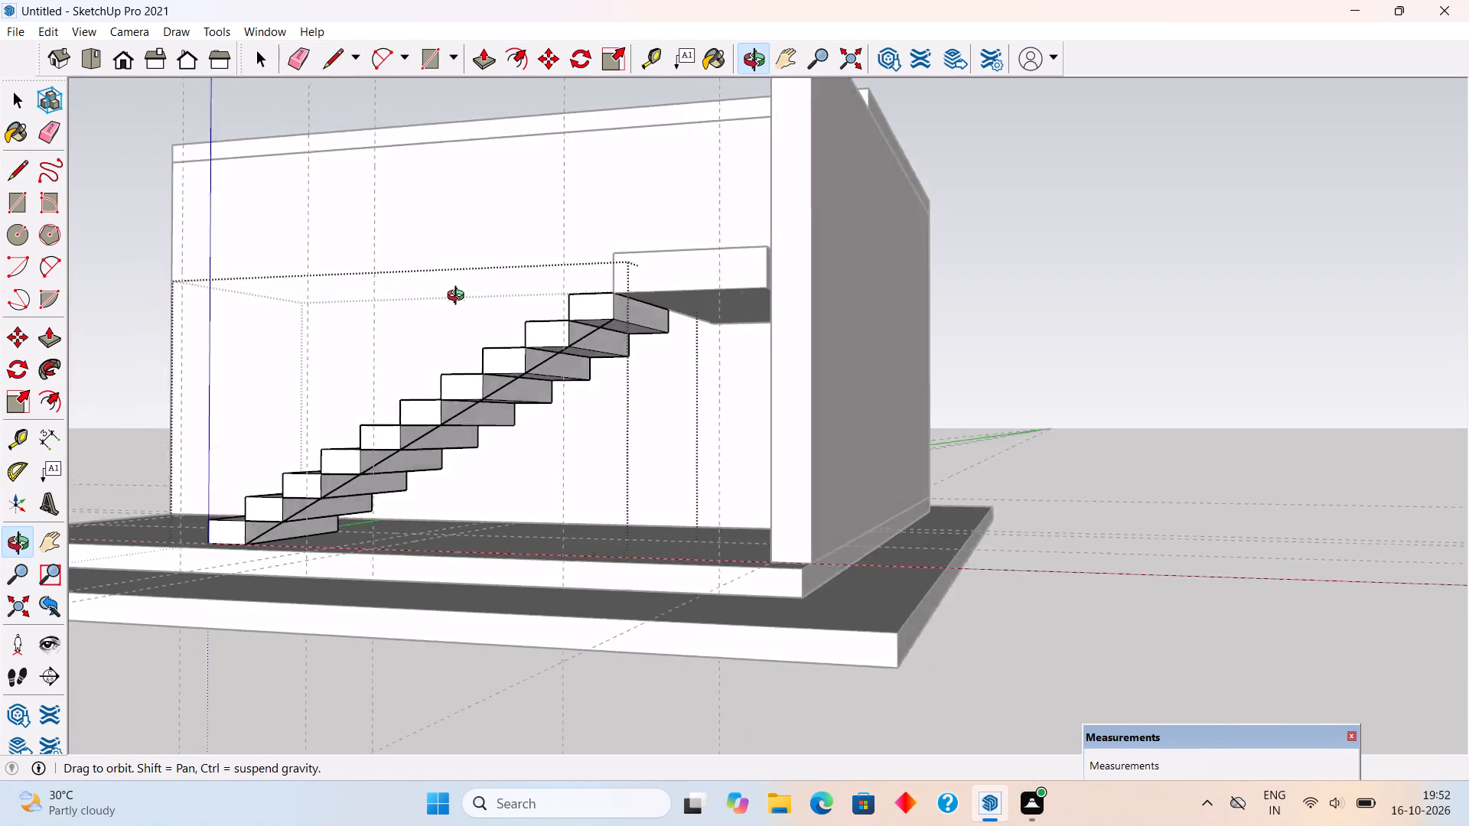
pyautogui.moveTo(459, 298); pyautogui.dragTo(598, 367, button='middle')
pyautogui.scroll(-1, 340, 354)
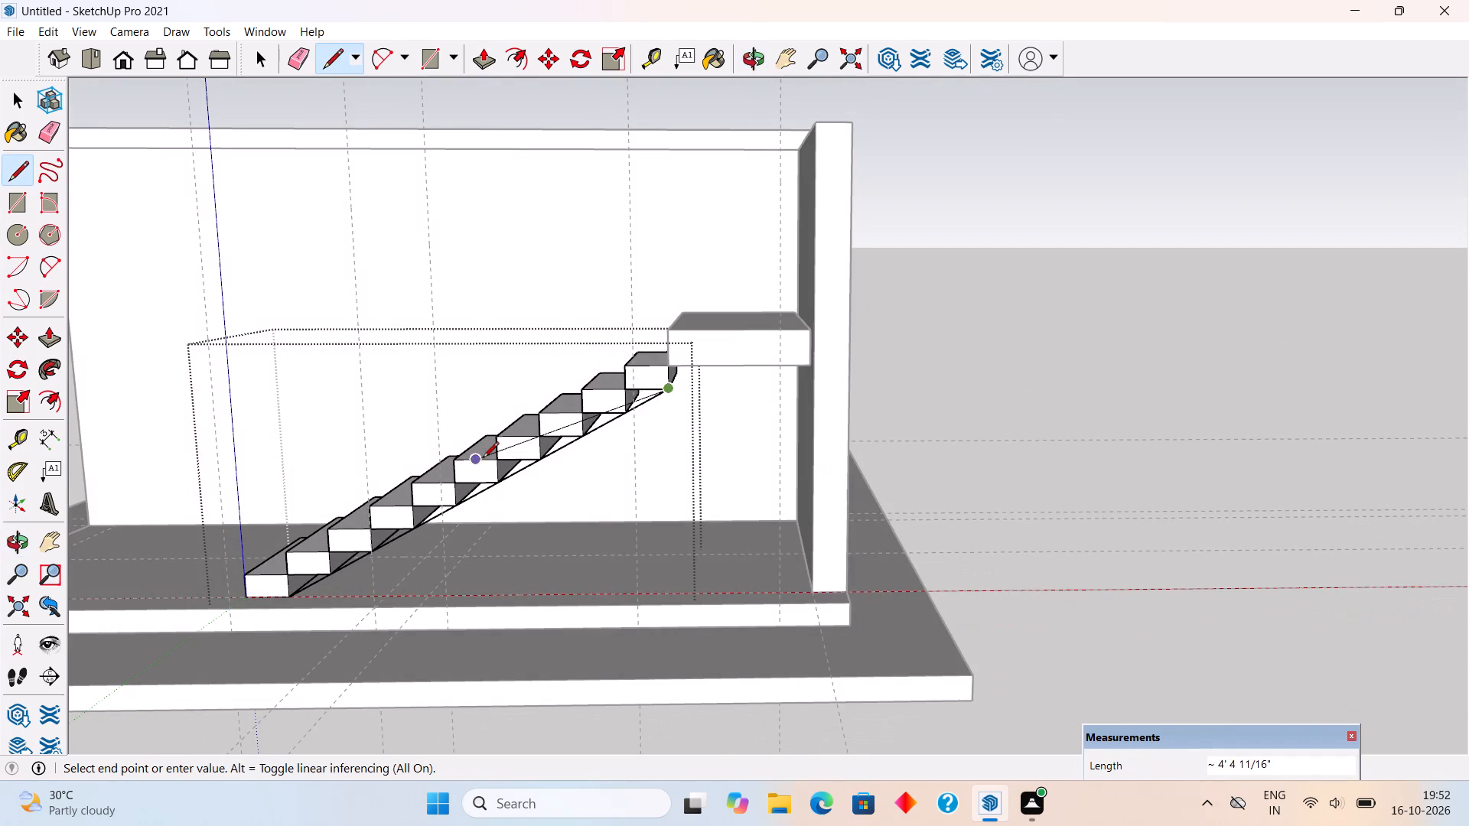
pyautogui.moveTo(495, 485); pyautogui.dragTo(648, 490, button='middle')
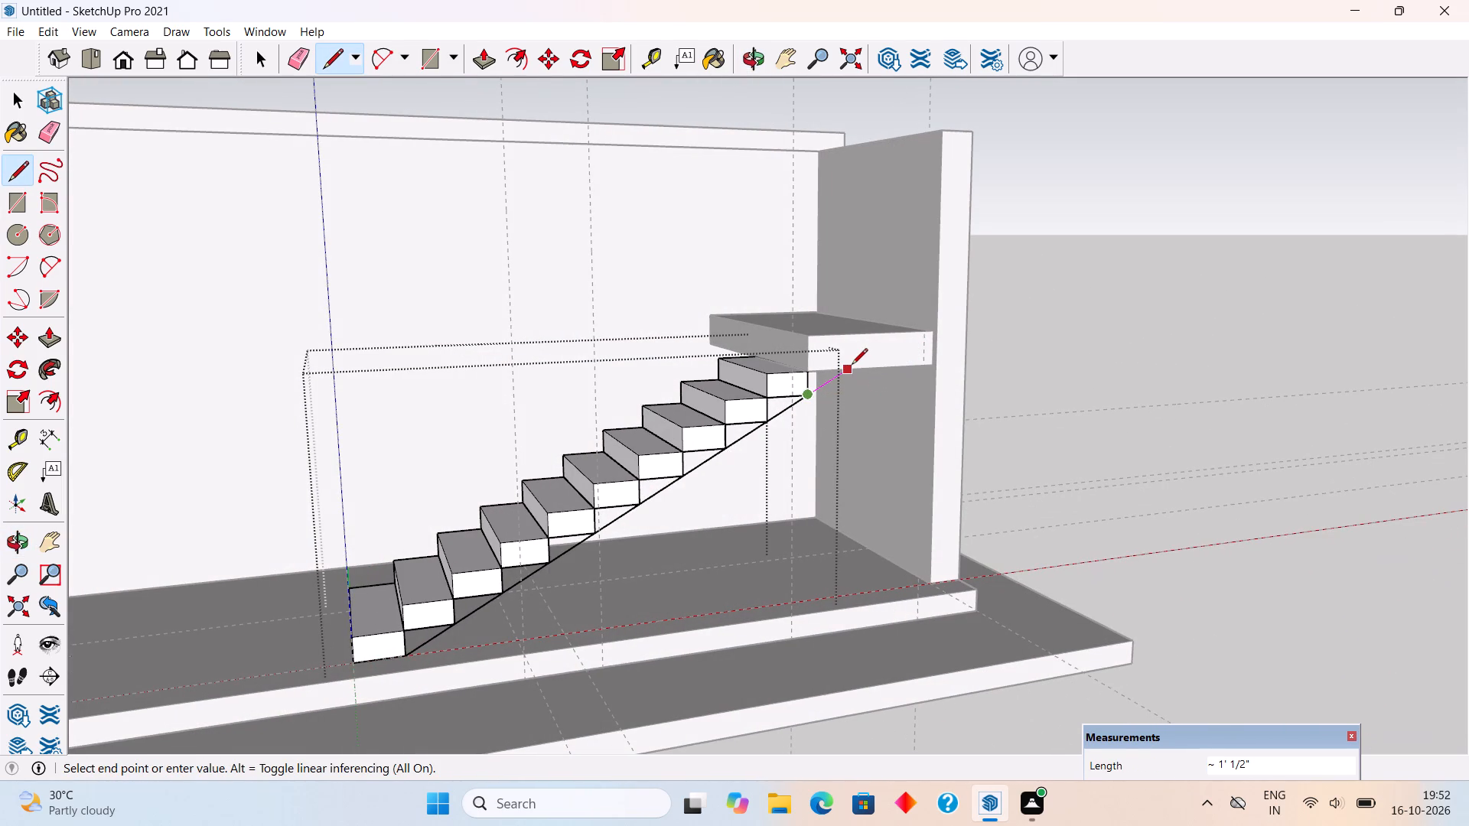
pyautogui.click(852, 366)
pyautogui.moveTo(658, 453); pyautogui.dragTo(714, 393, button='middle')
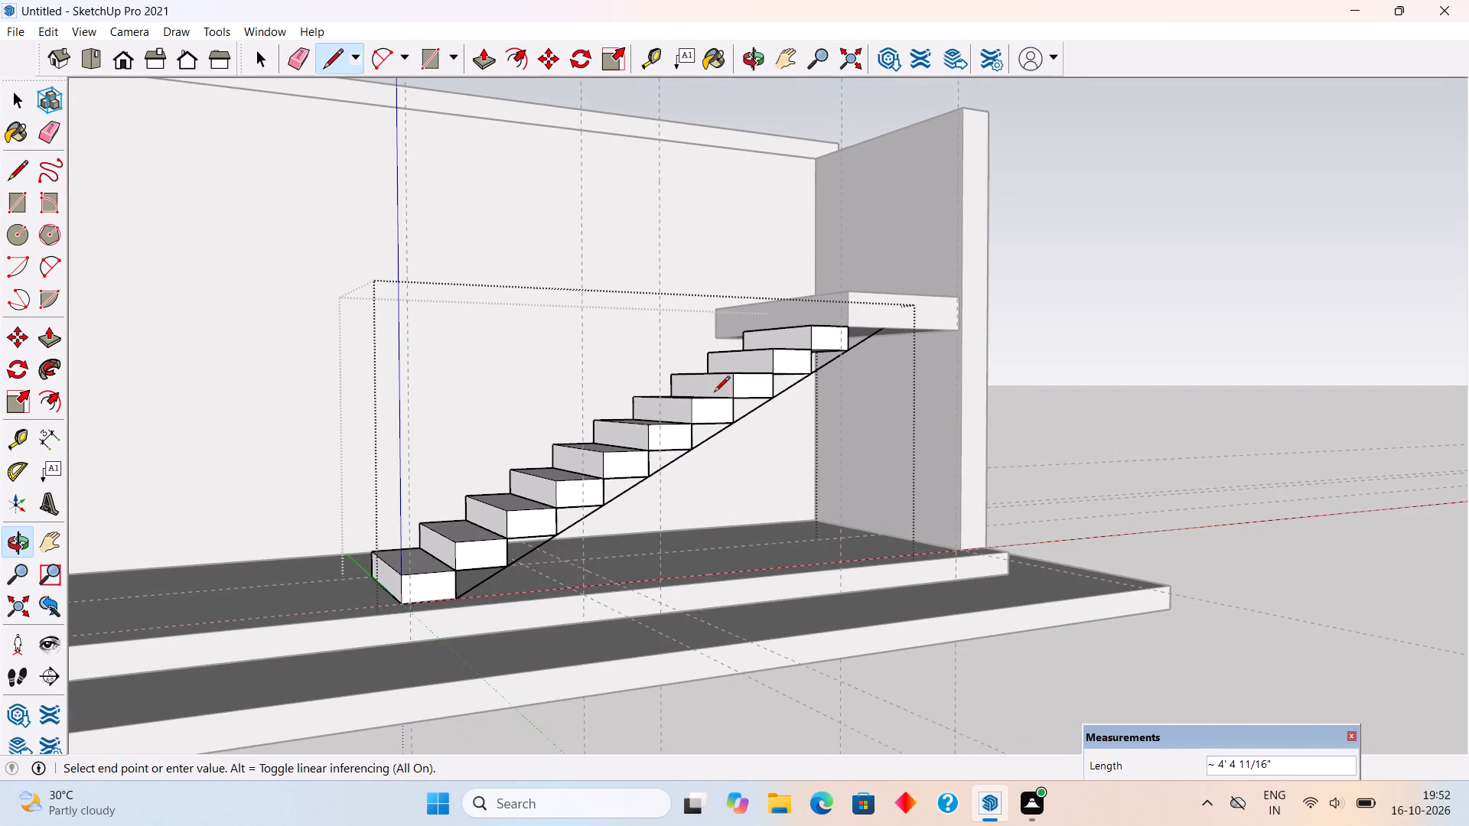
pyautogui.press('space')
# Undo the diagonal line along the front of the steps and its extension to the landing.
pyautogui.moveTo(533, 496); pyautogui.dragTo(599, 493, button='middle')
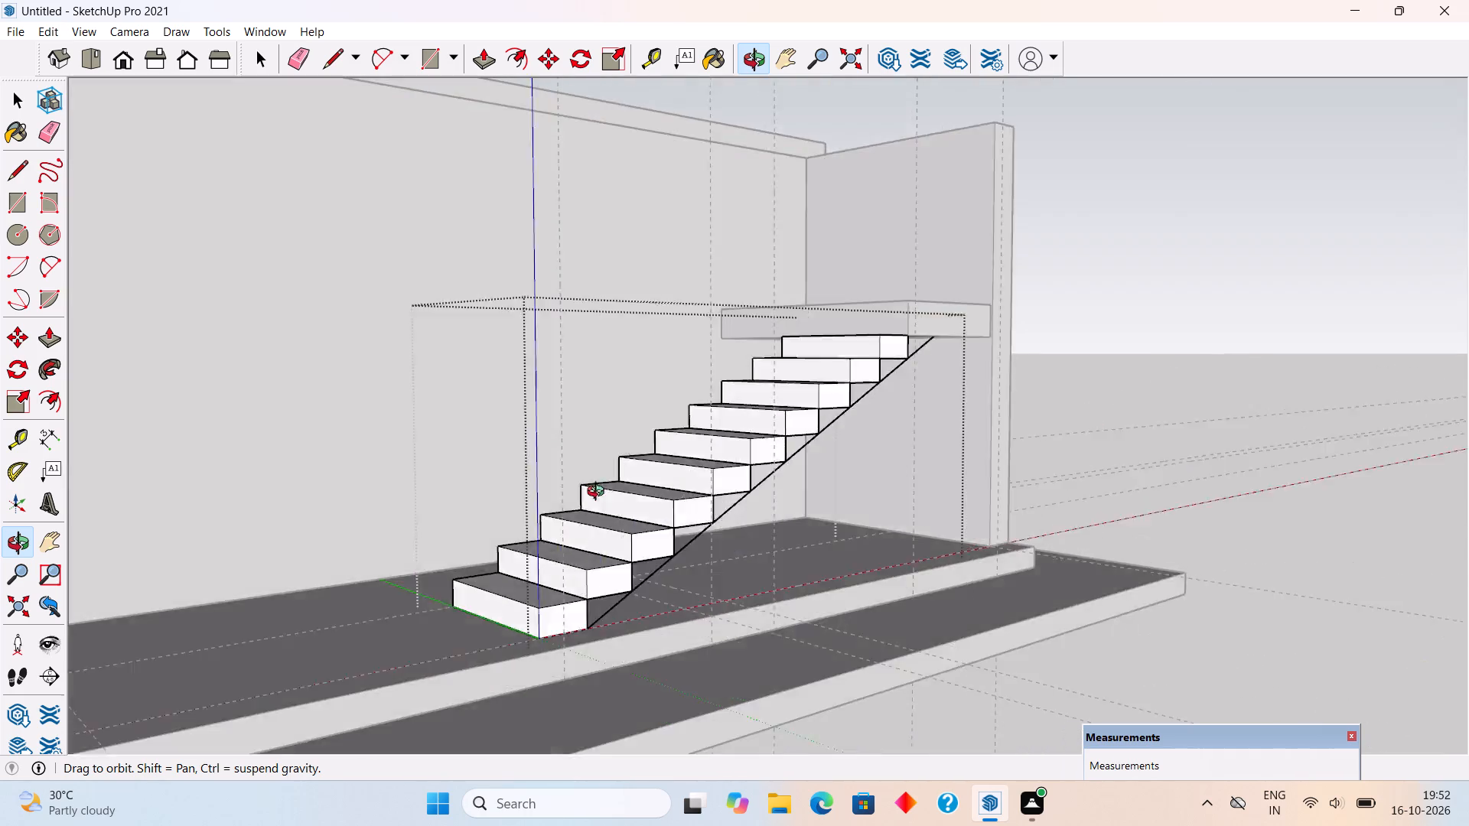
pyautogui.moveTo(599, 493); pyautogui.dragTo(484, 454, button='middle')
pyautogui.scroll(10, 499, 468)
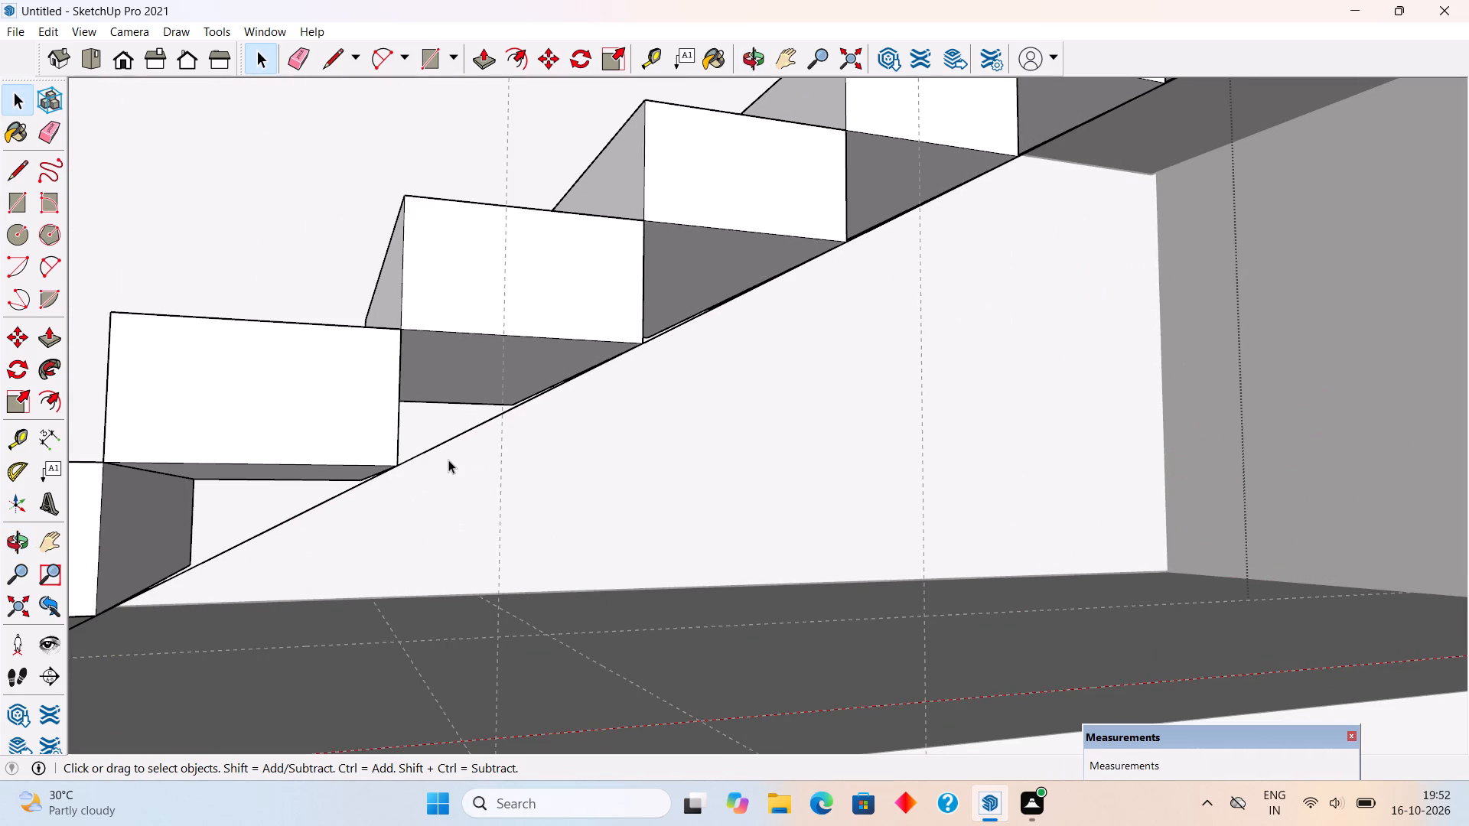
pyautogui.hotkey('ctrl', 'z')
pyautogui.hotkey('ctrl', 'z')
# Draw an about 9' 4 3/4" diagonal along the steps' lower corners on the room-wall side, from the bottom step to the top step.
pyautogui.scroll(-2, 448, 460)
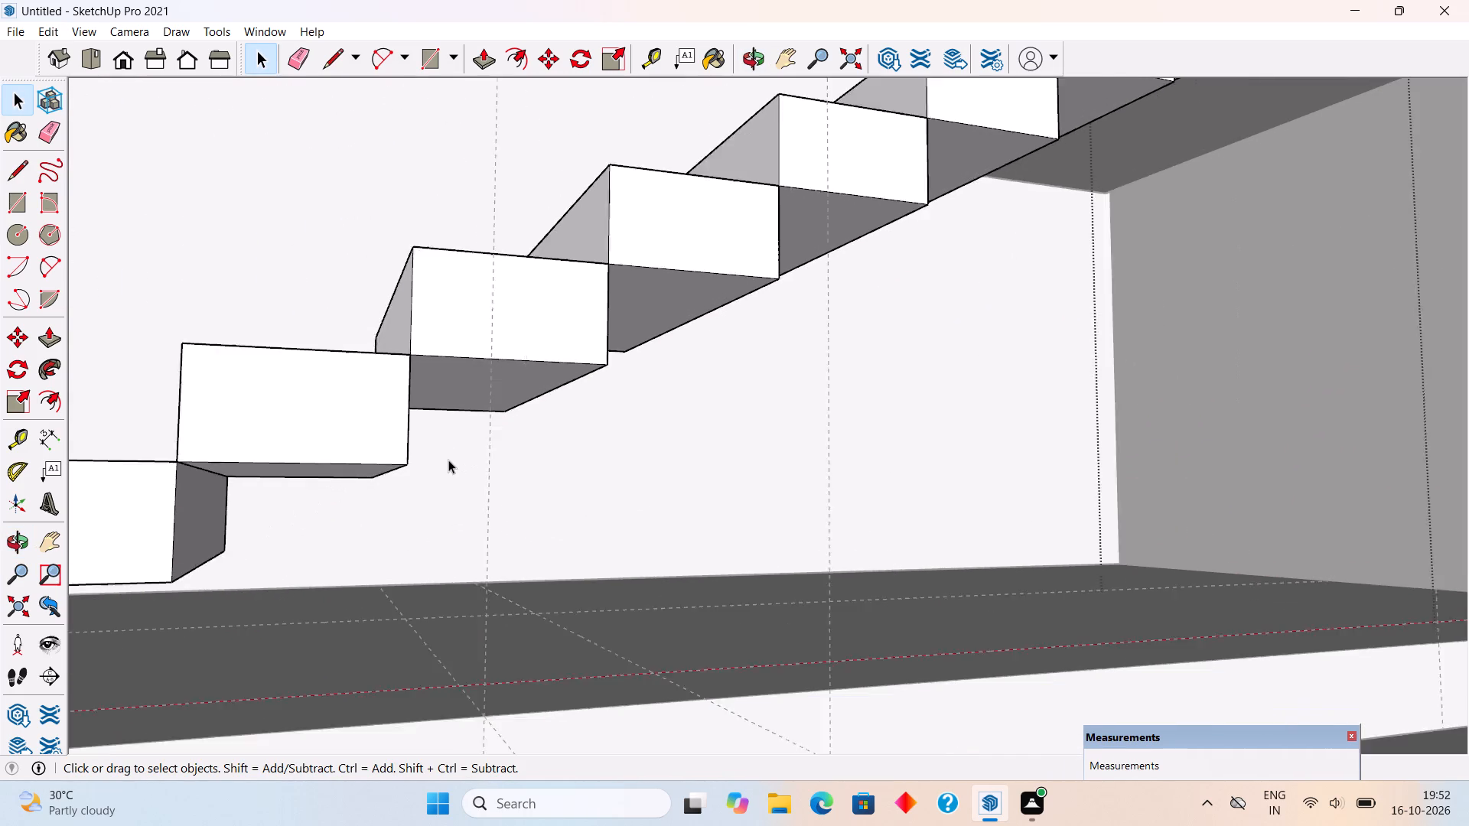
pyautogui.scroll(-2, 448, 460)
pyautogui.moveTo(368, 503); pyautogui.dragTo(301, 463, button='middle')
pyautogui.moveTo(295, 486); pyautogui.dragTo(262, 552, button='middle')
pyautogui.moveTo(216, 580); pyautogui.dragTo(212, 531, button='middle')
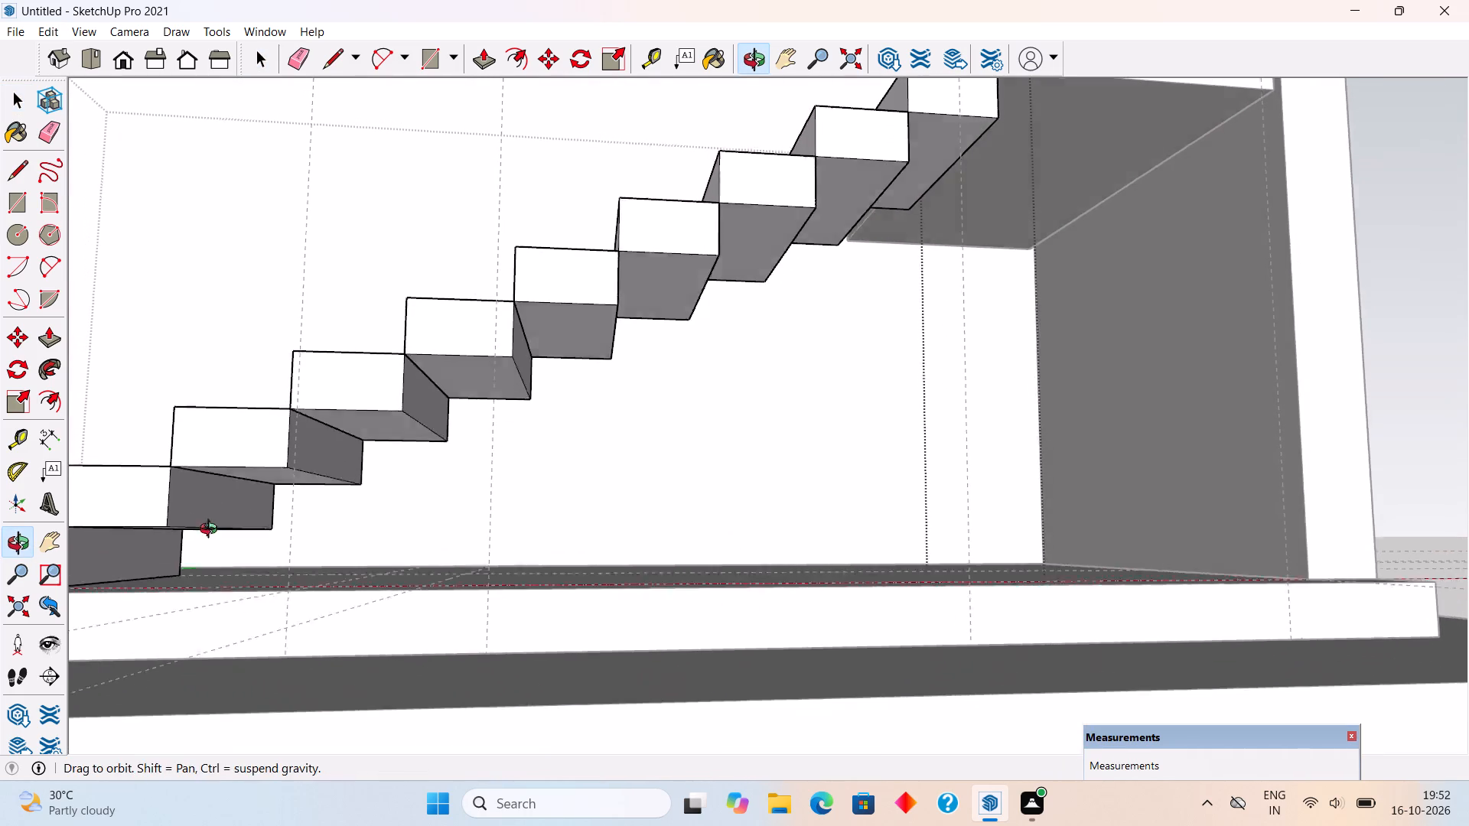
pyautogui.moveTo(212, 531); pyautogui.dragTo(212, 528, button='middle')
pyautogui.scroll(4, 207, 528)
pyautogui.press('l')
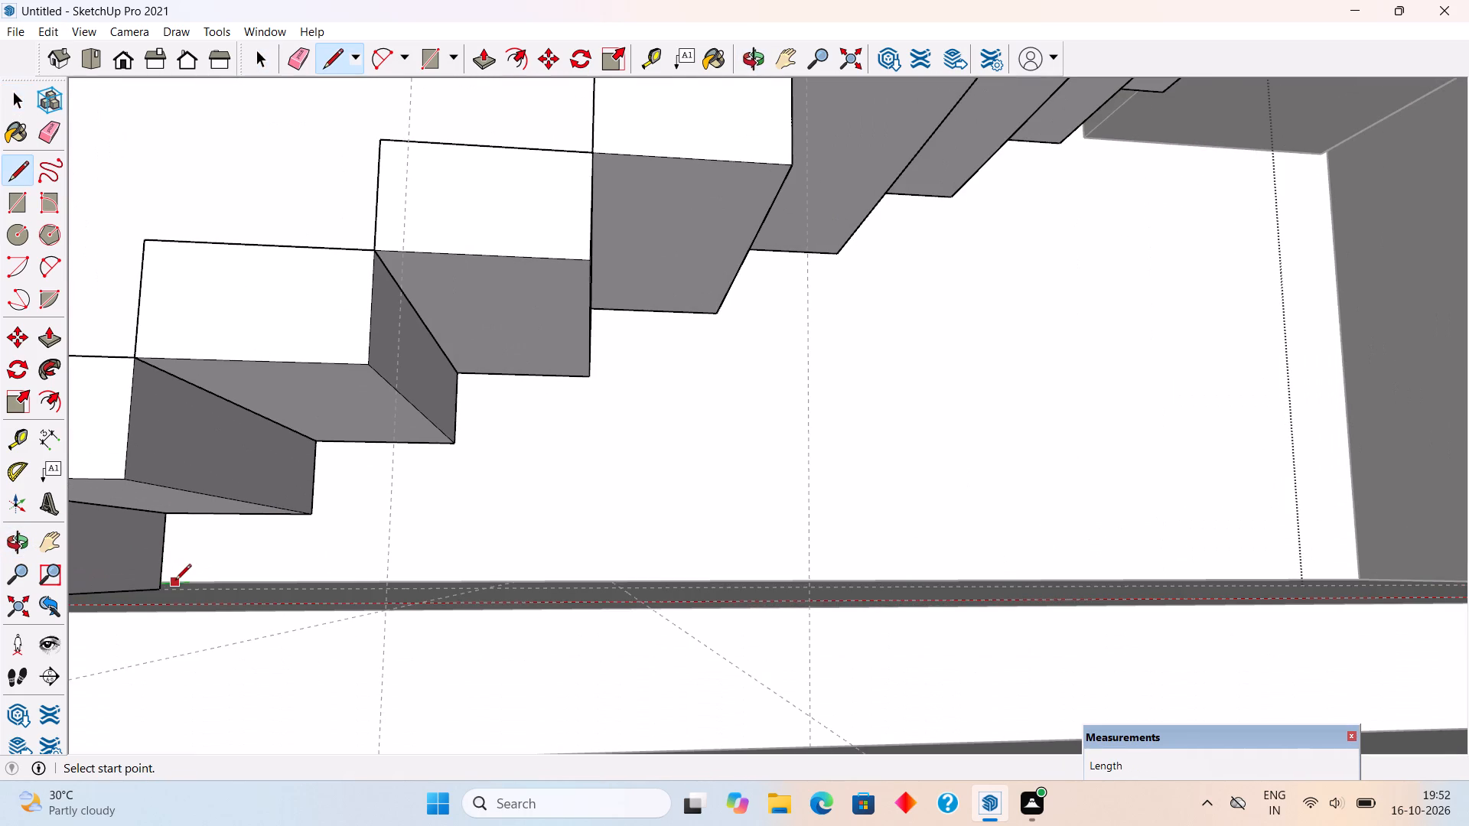
pyautogui.click(163, 585)
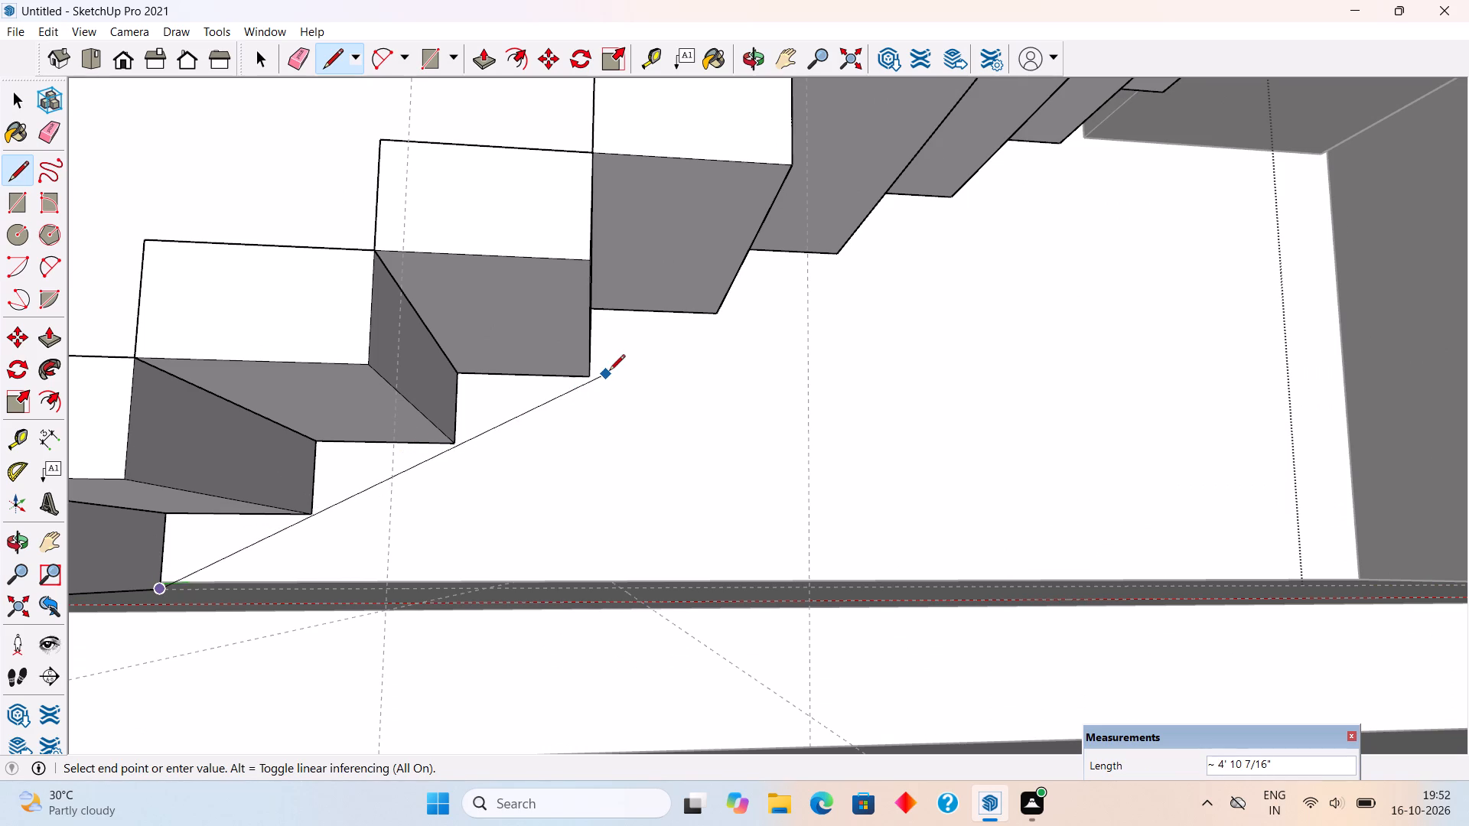
pyautogui.scroll(-5, 609, 372)
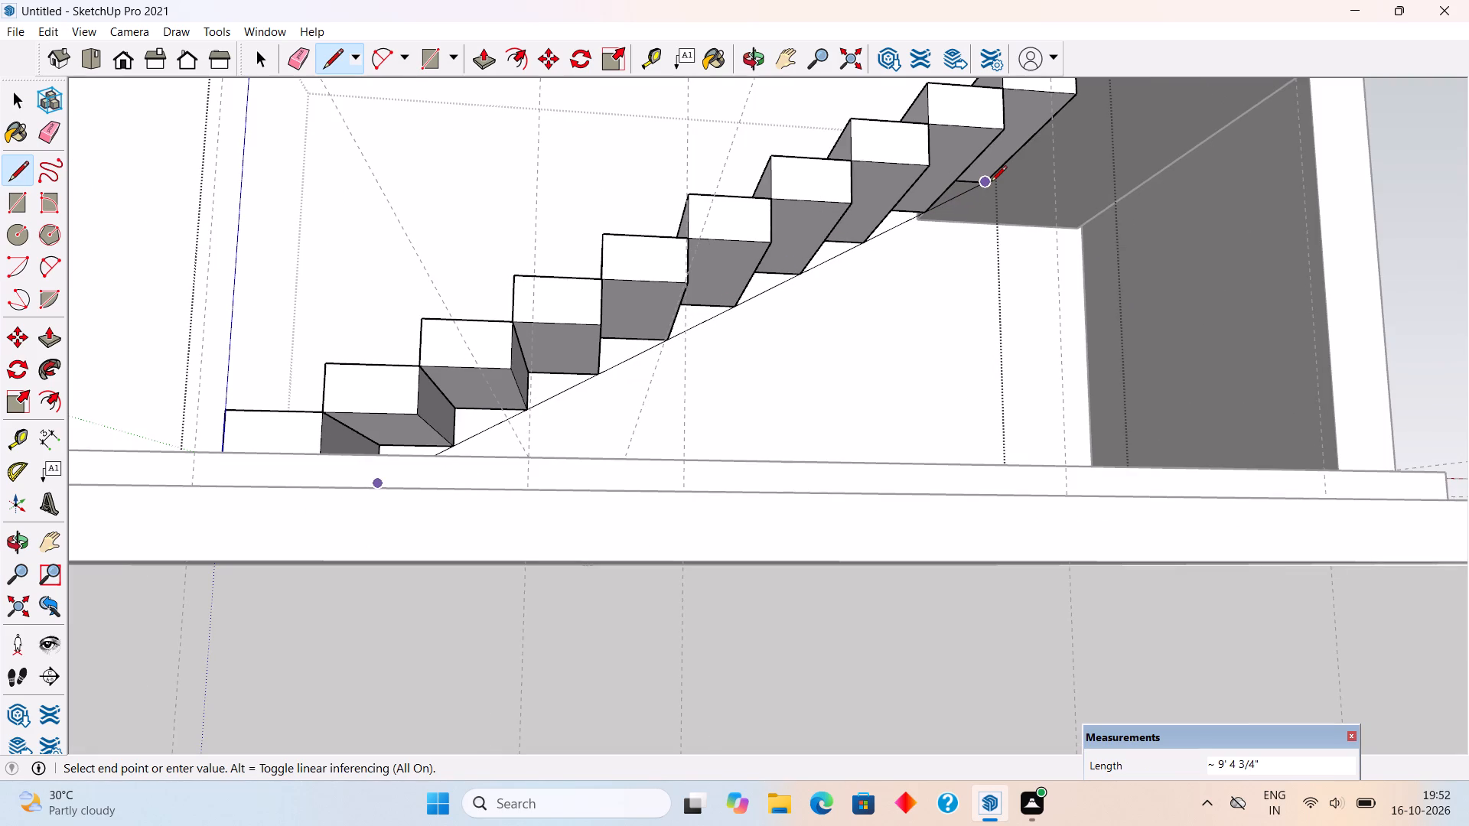
pyautogui.click(992, 182)
pyautogui.press('space')
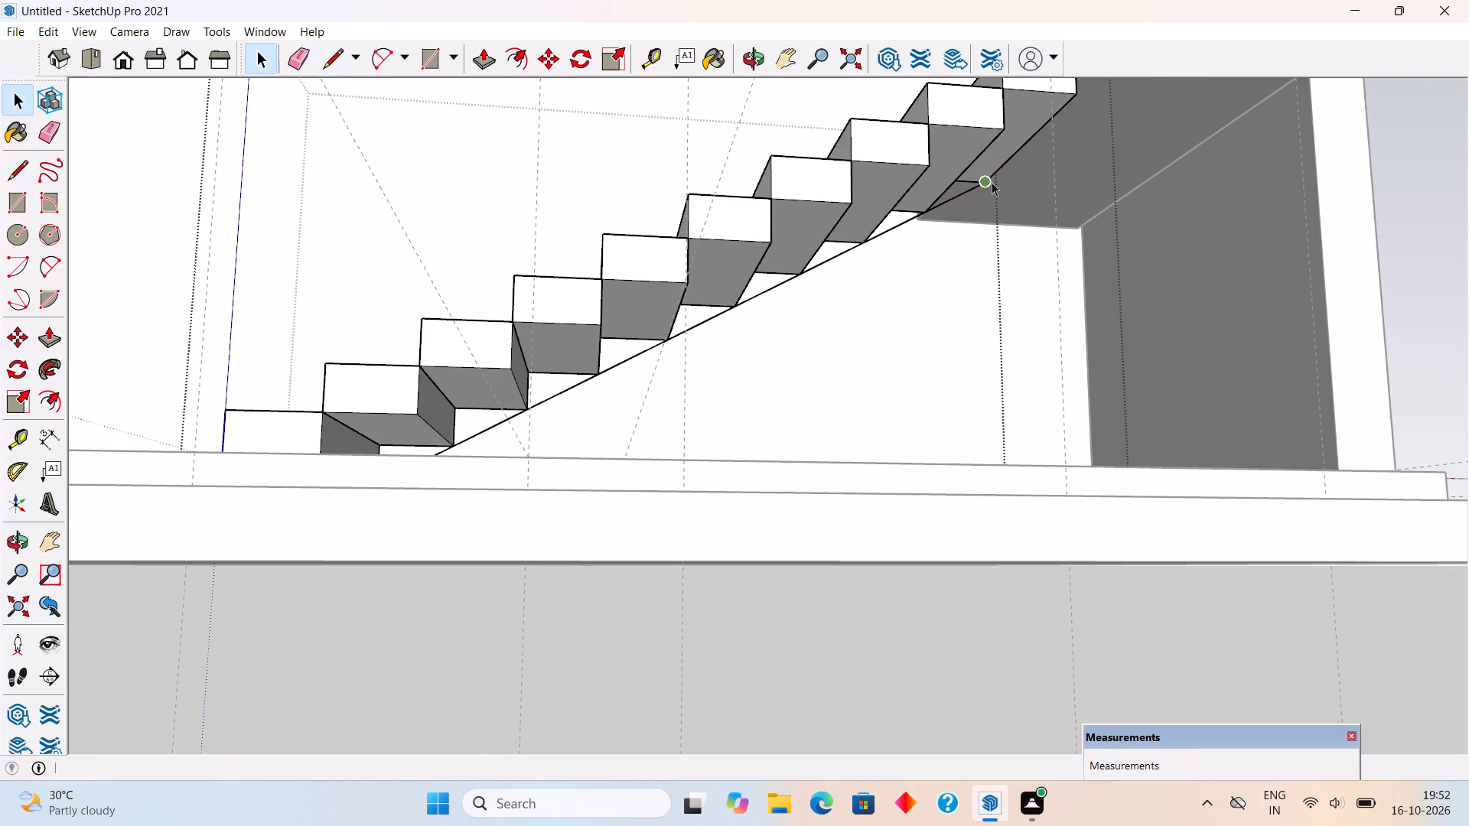
# Trace the bottom step's vertical edge and the second step's underside edge to close the lowest triangle above the diagonal.
pyautogui.moveTo(647, 325); pyautogui.dragTo(570, 412, button='middle')
pyautogui.moveTo(400, 476); pyautogui.dragTo(488, 392, button='middle')
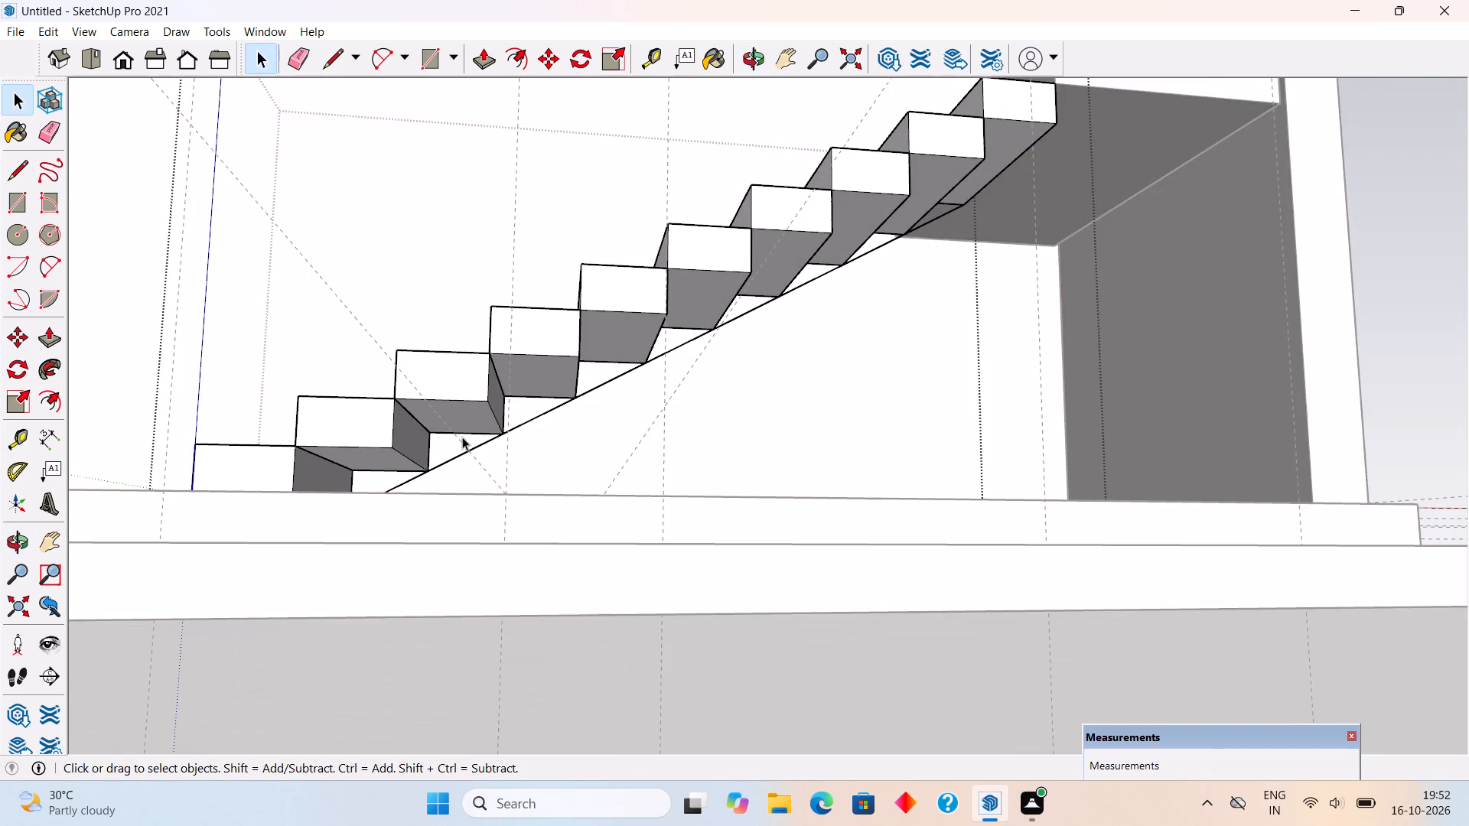
pyautogui.scroll(4, 384, 525)
pyautogui.scroll(4, 409, 431)
pyautogui.moveTo(375, 442); pyautogui.dragTo(403, 507, button='middle')
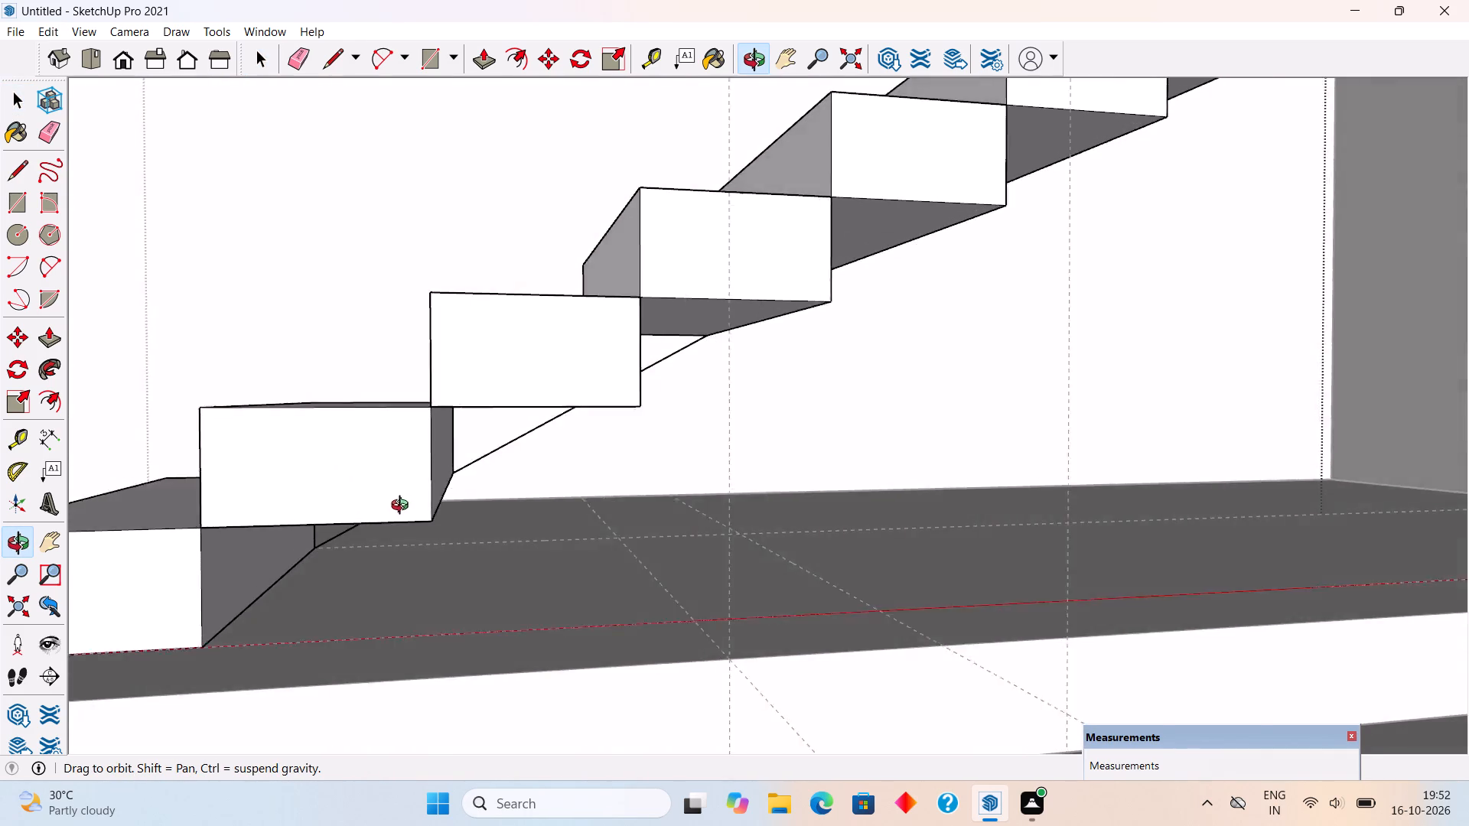
pyautogui.moveTo(403, 507); pyautogui.dragTo(429, 476, button='middle')
pyautogui.scroll(5, 413, 480)
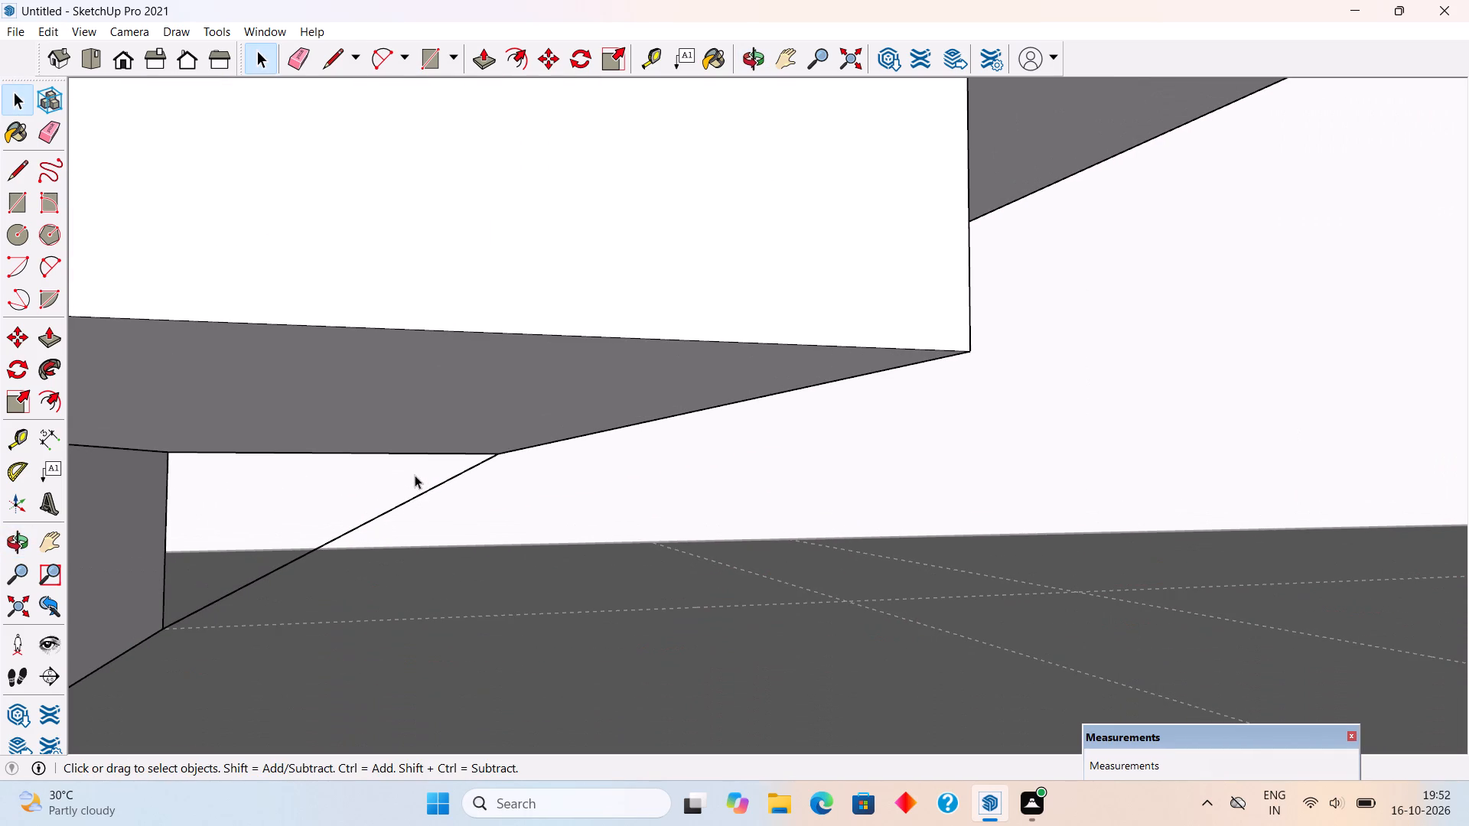
pyautogui.press('l')
pyautogui.click(167, 623)
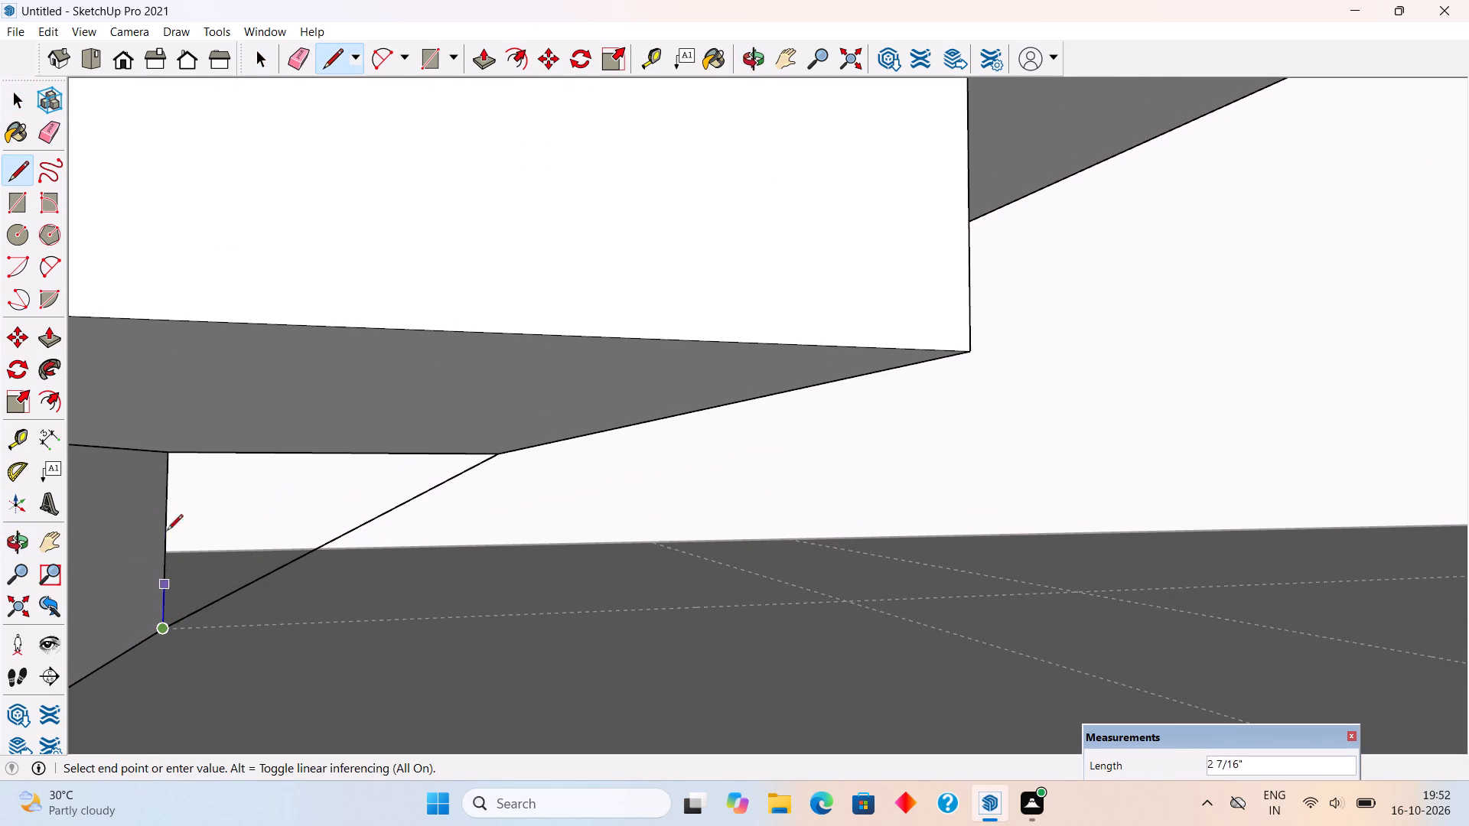
pyautogui.click(171, 449)
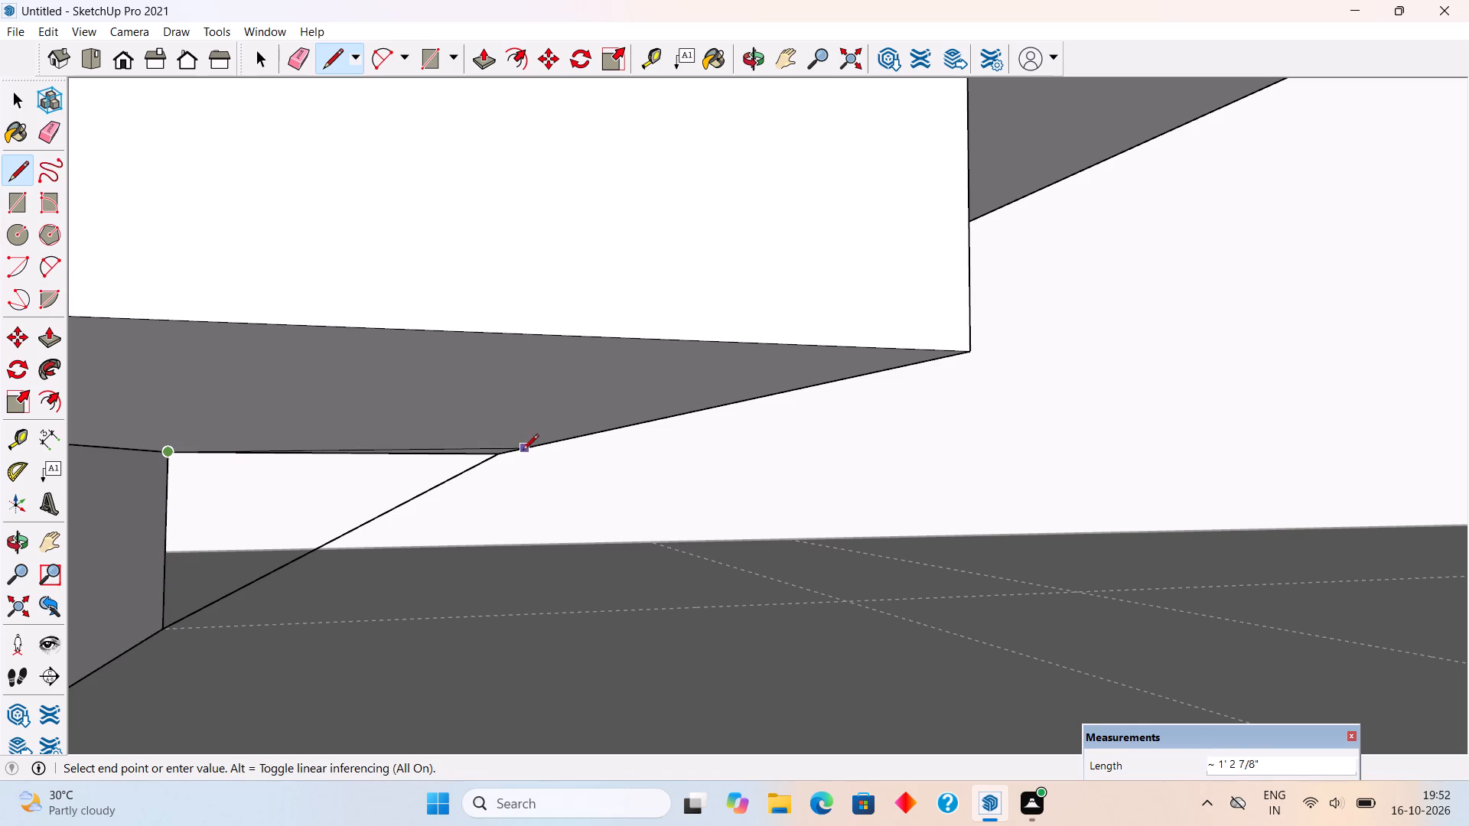
pyautogui.click(502, 457)
pyautogui.moveTo(454, 473); pyautogui.dragTo(341, 474, button='middle')
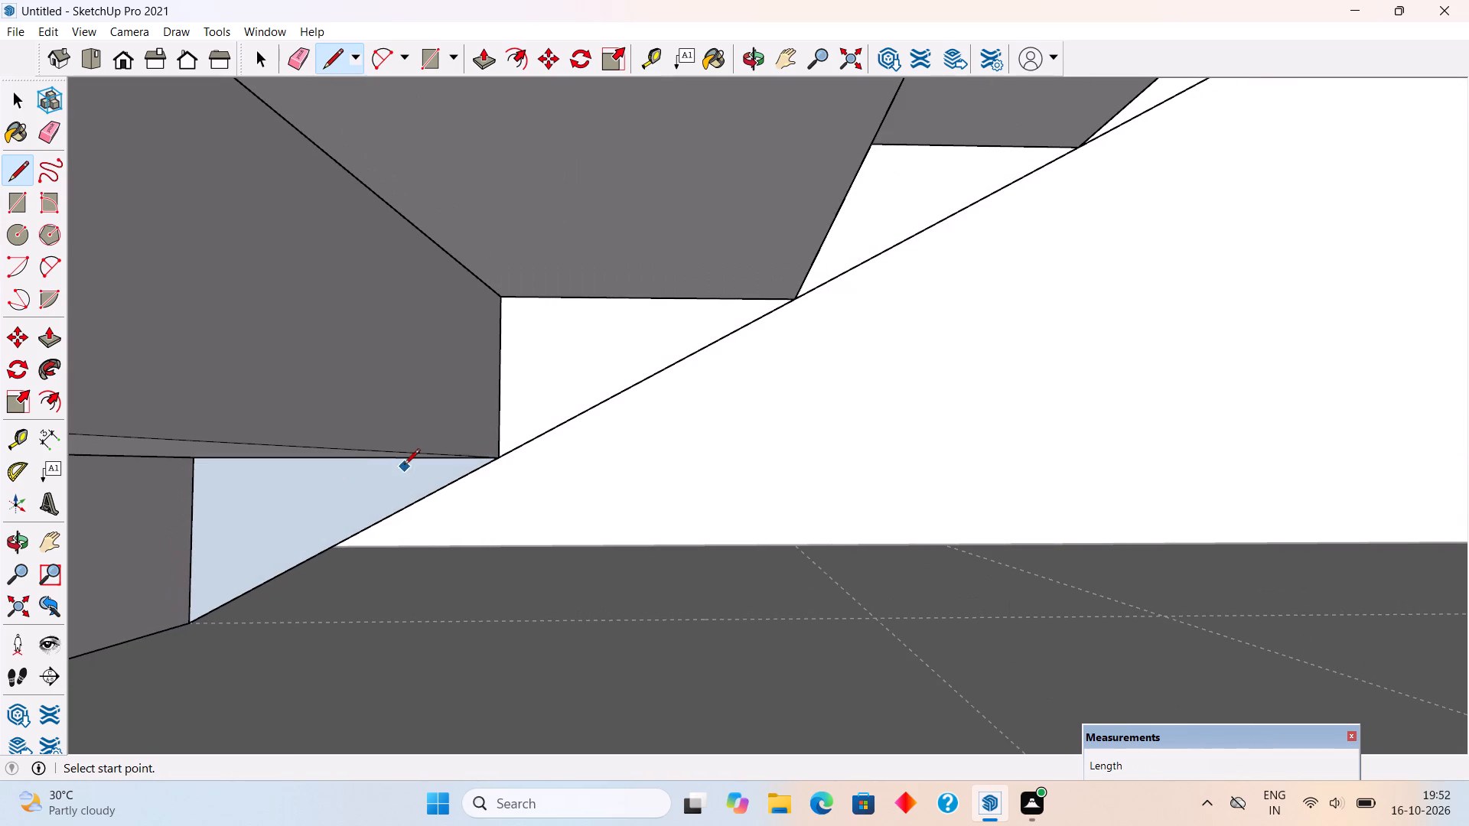
# Trace the step edges above the diagonal with the Line tool to close the second and third triangles from the bottom.
pyautogui.click(503, 452)
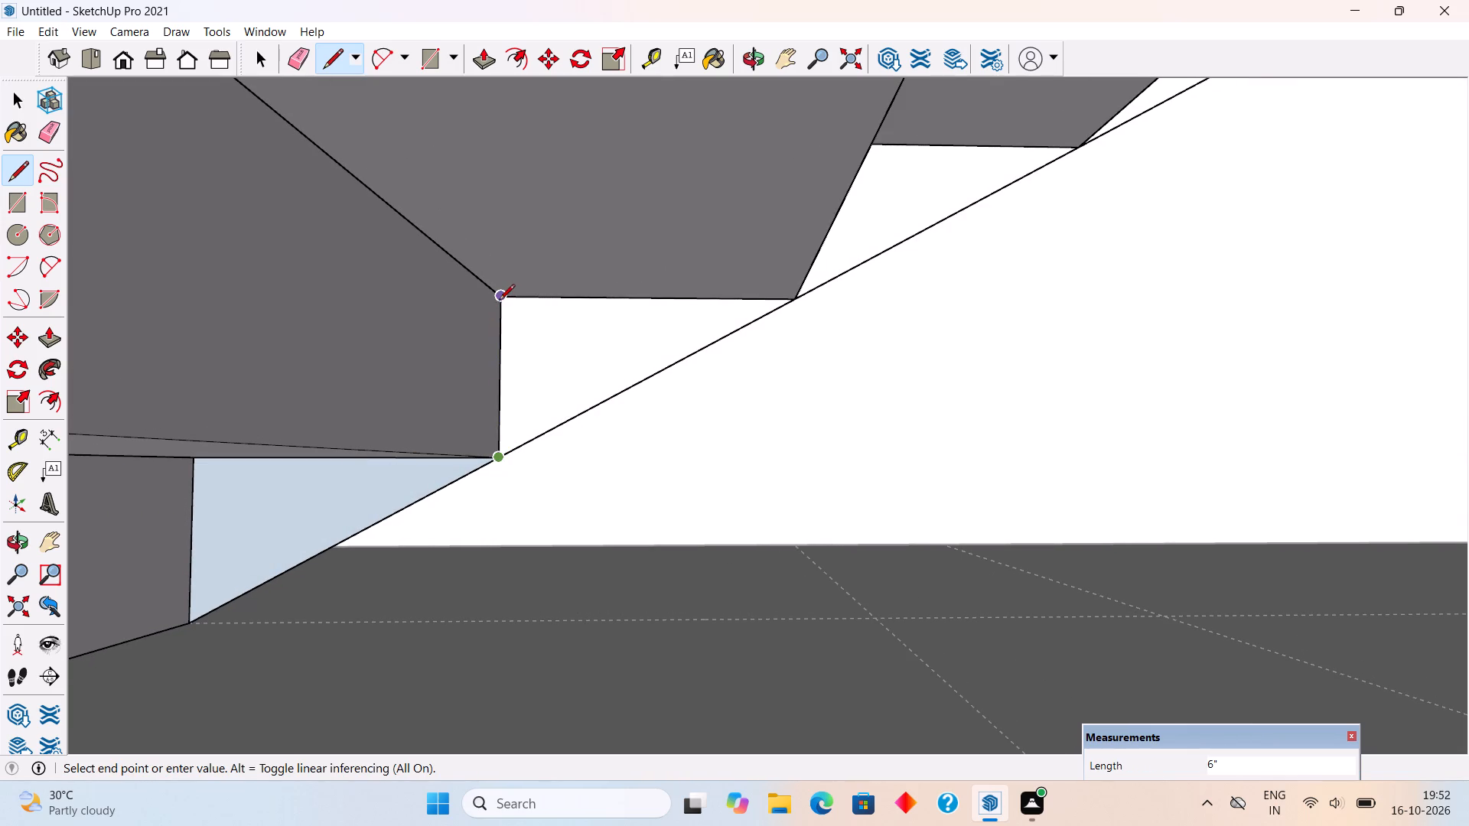
pyautogui.click(500, 301)
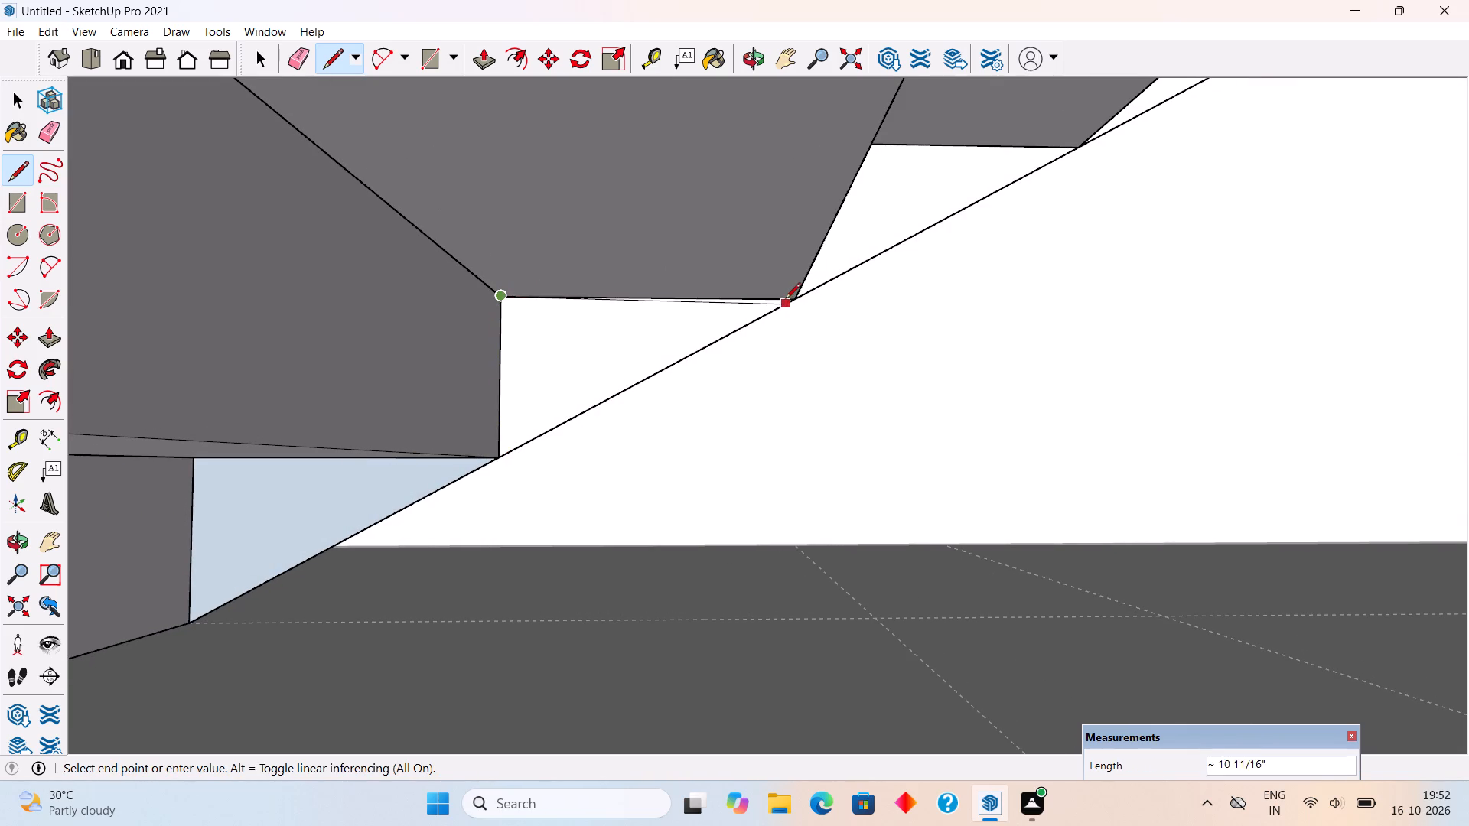
pyautogui.click(788, 300)
pyautogui.scroll(-8, 793, 304)
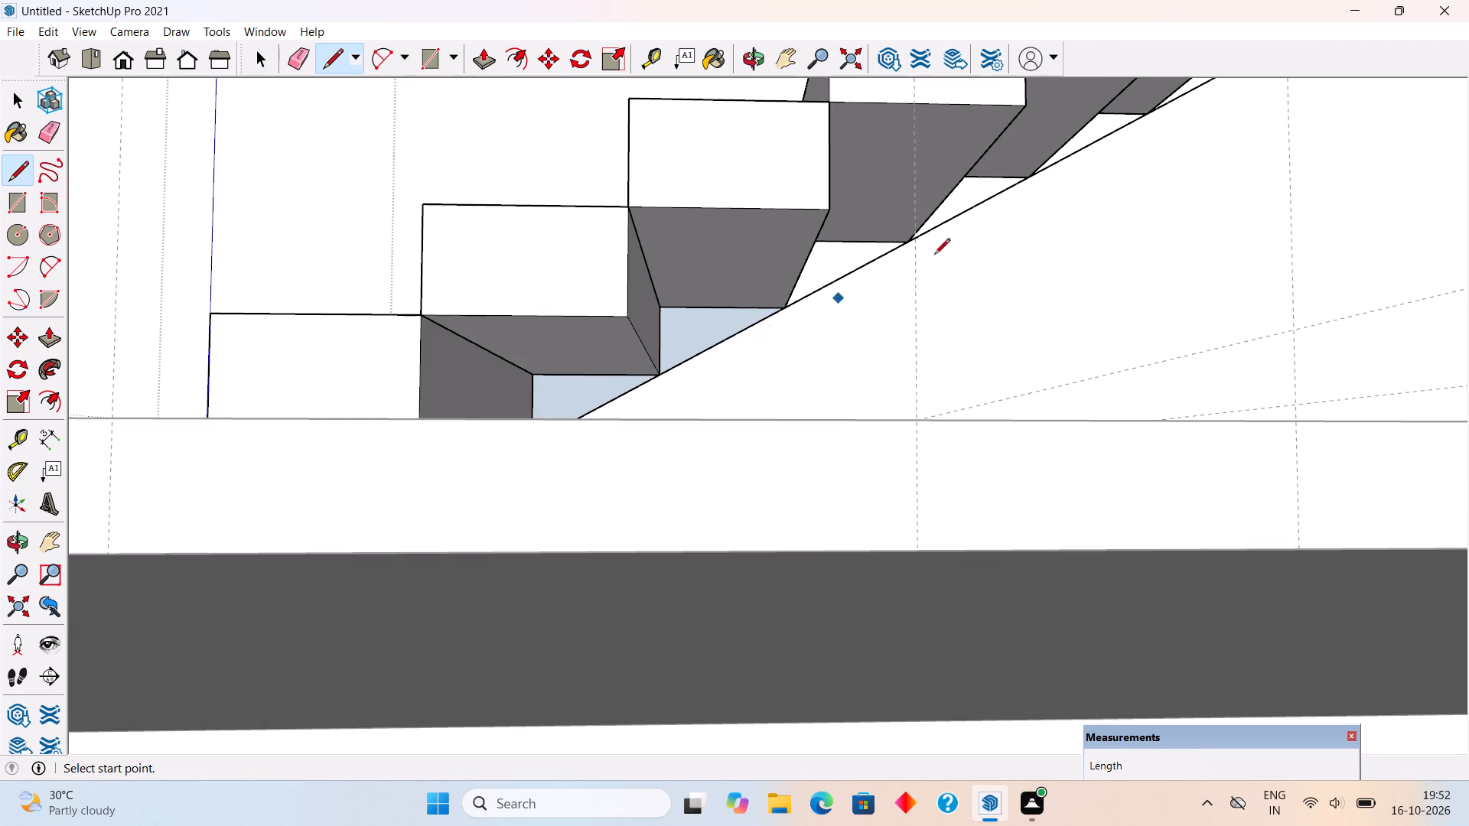
pyautogui.scroll(-5, 1002, 221)
pyautogui.scroll(-5, 922, 289)
pyautogui.scroll(5, 1120, 135)
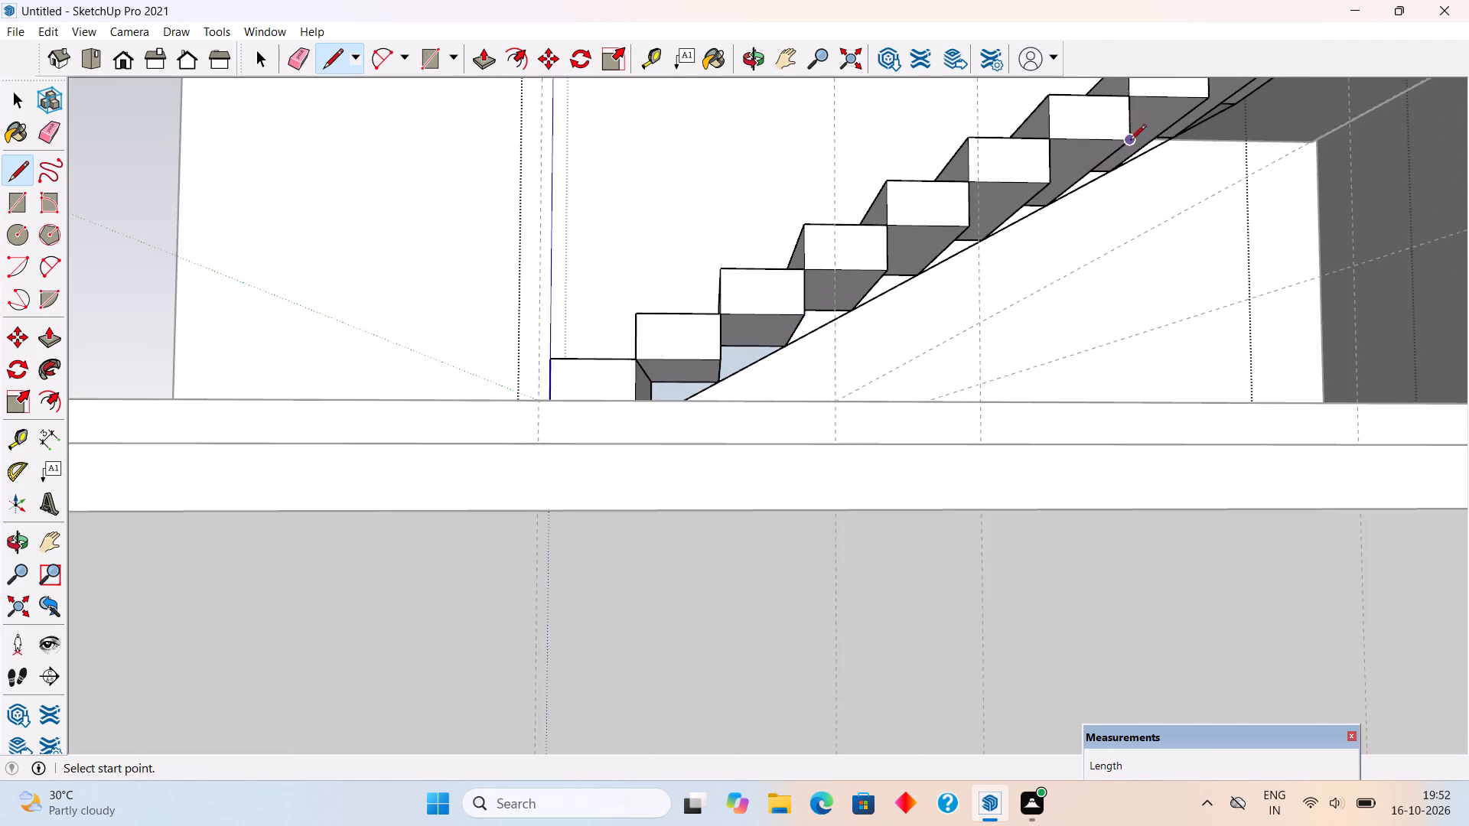
pyautogui.moveTo(1108, 161); pyautogui.dragTo(982, 196, button='middle')
pyautogui.scroll(6, 774, 344)
pyautogui.scroll(4, 658, 364)
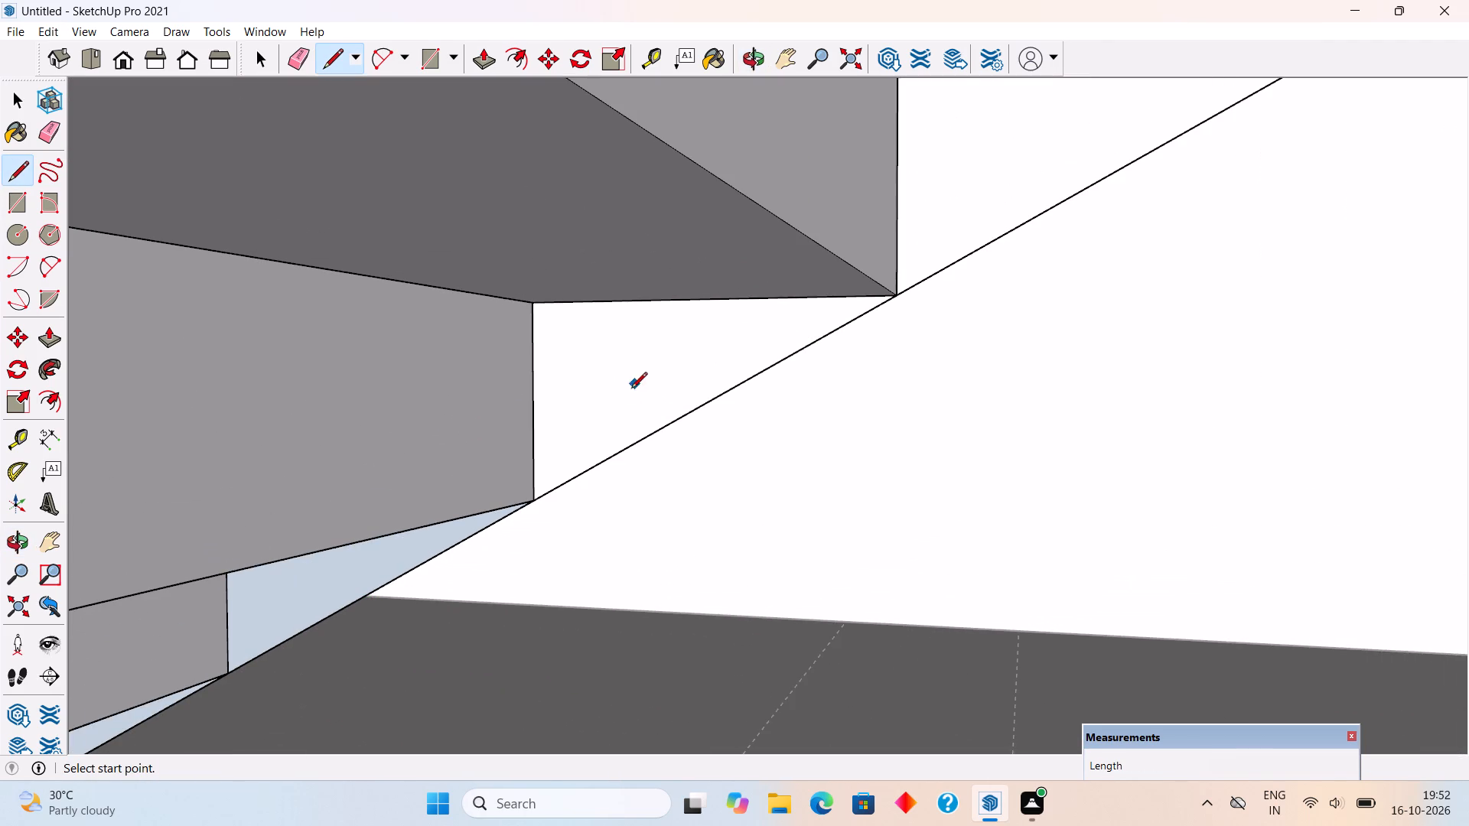
pyautogui.click(535, 501)
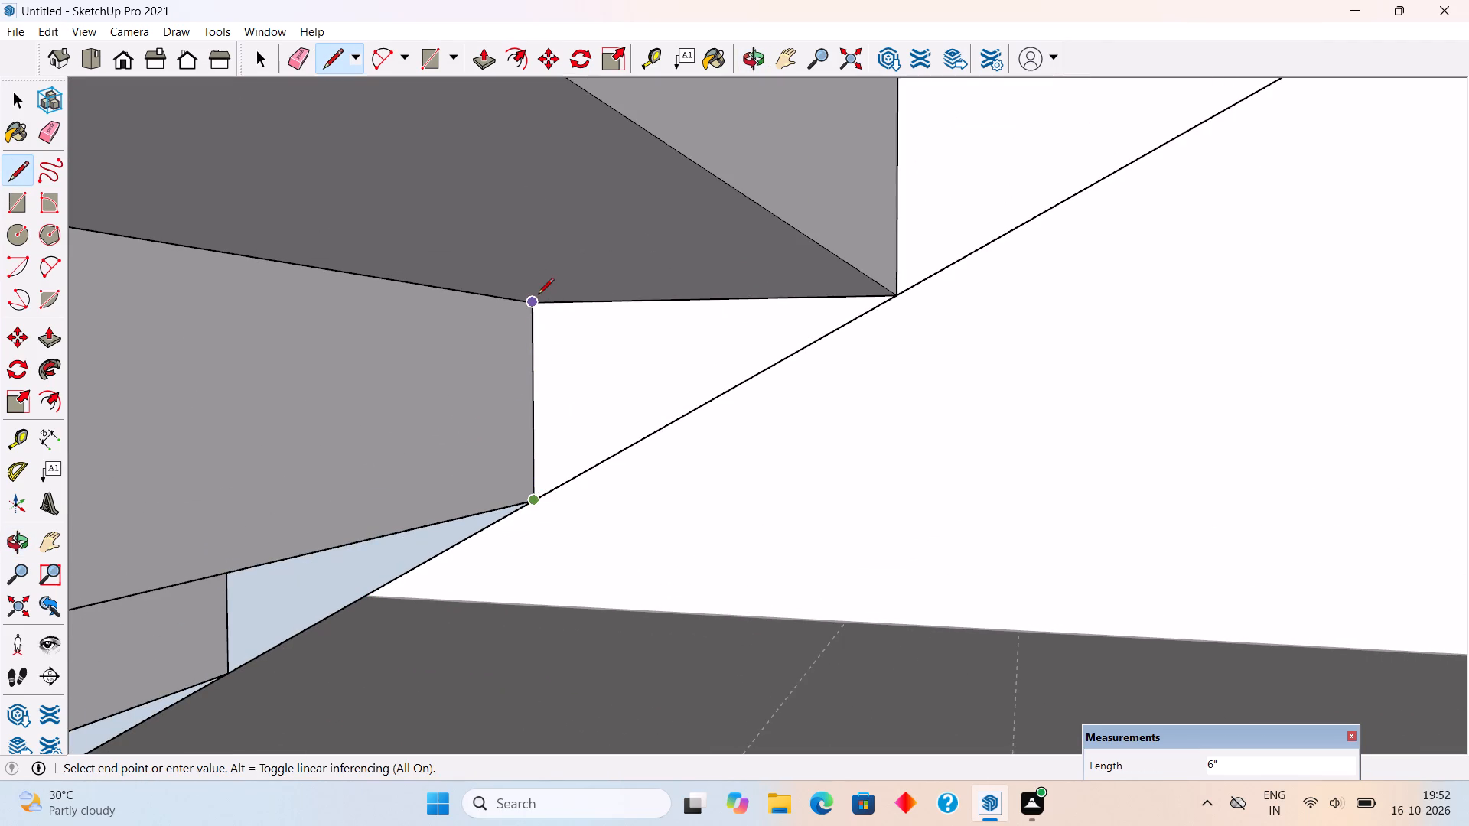
pyautogui.click(538, 295)
pyautogui.click(894, 299)
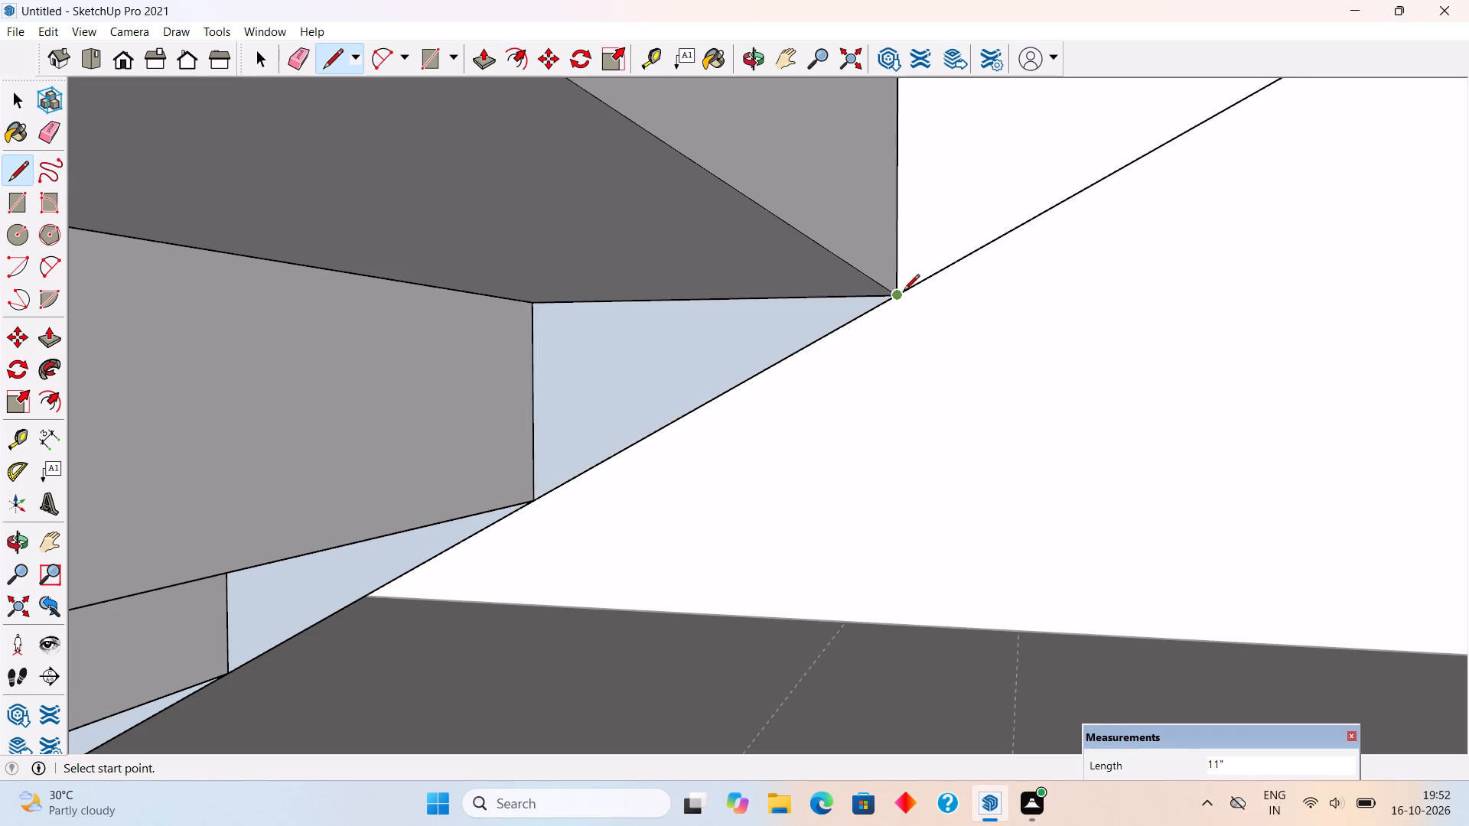
# Trace the 6" vertical and 11" underside step edges to close the fourth and fifth triangles above the diagonal.
pyautogui.scroll(-7, 904, 290)
pyautogui.click(903, 284)
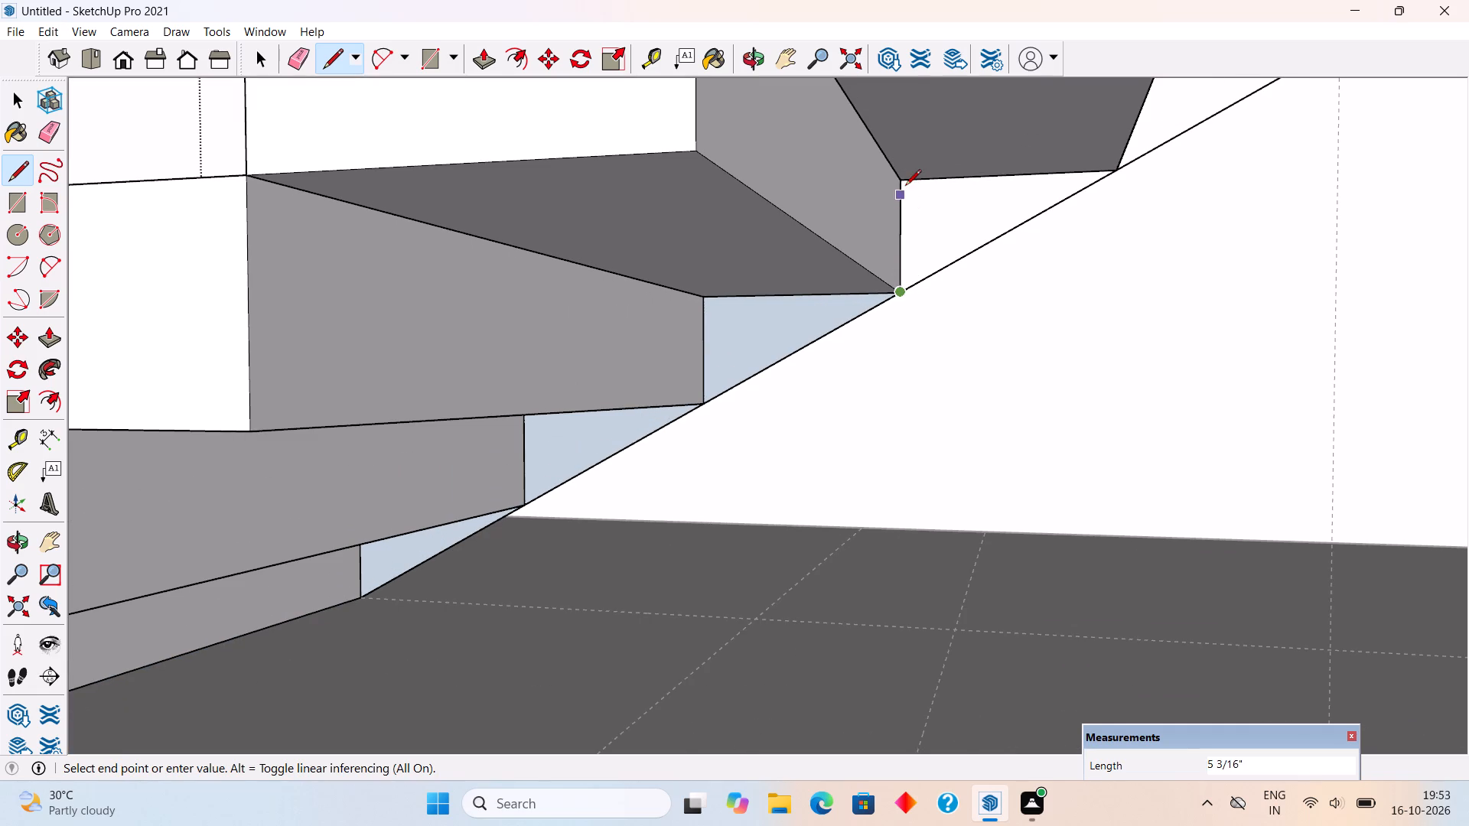
pyautogui.click(905, 184)
pyautogui.click(1115, 173)
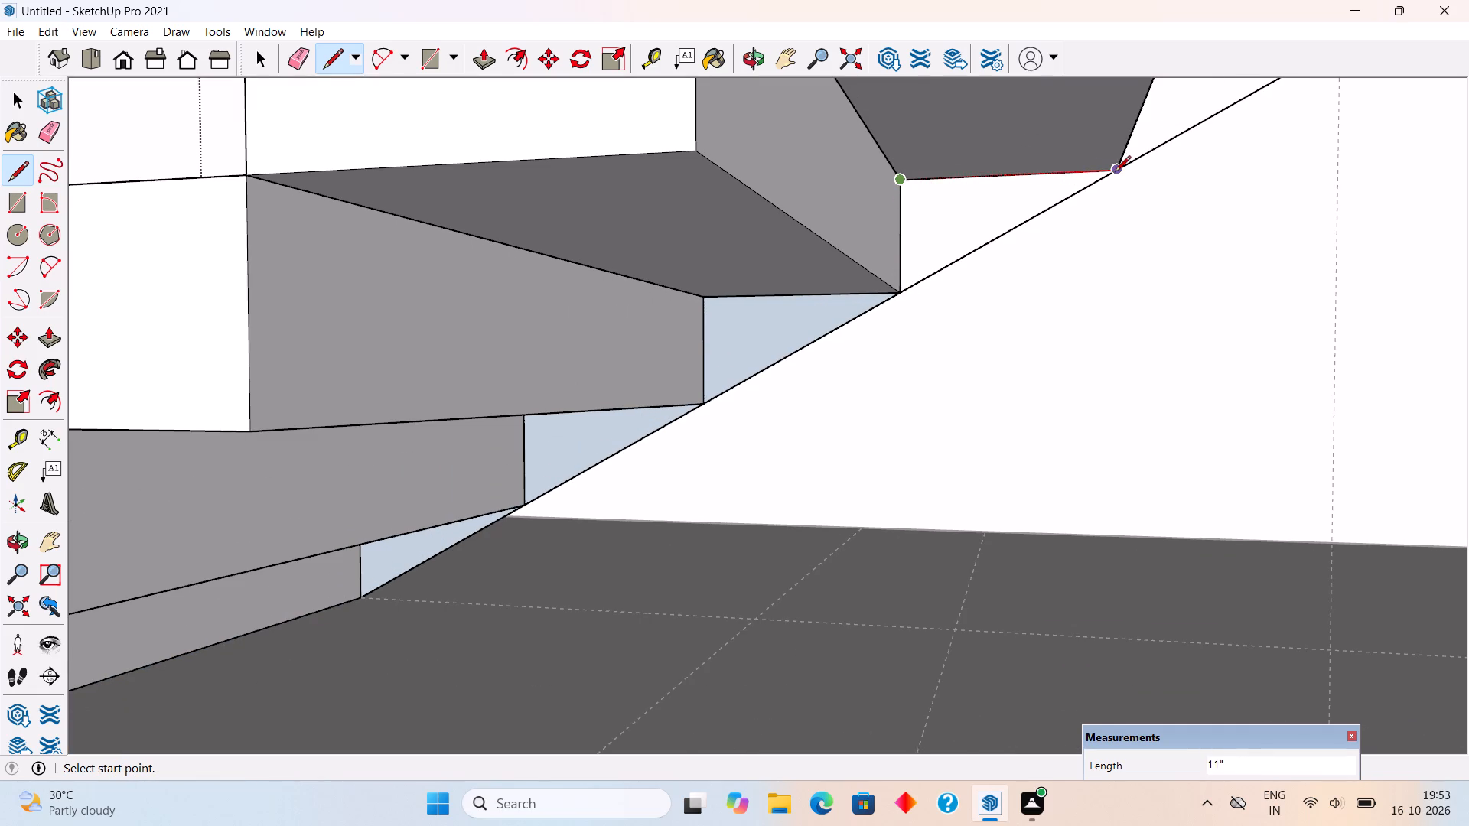
pyautogui.scroll(-19, 1083, 197)
pyautogui.scroll(2, 1192, 127)
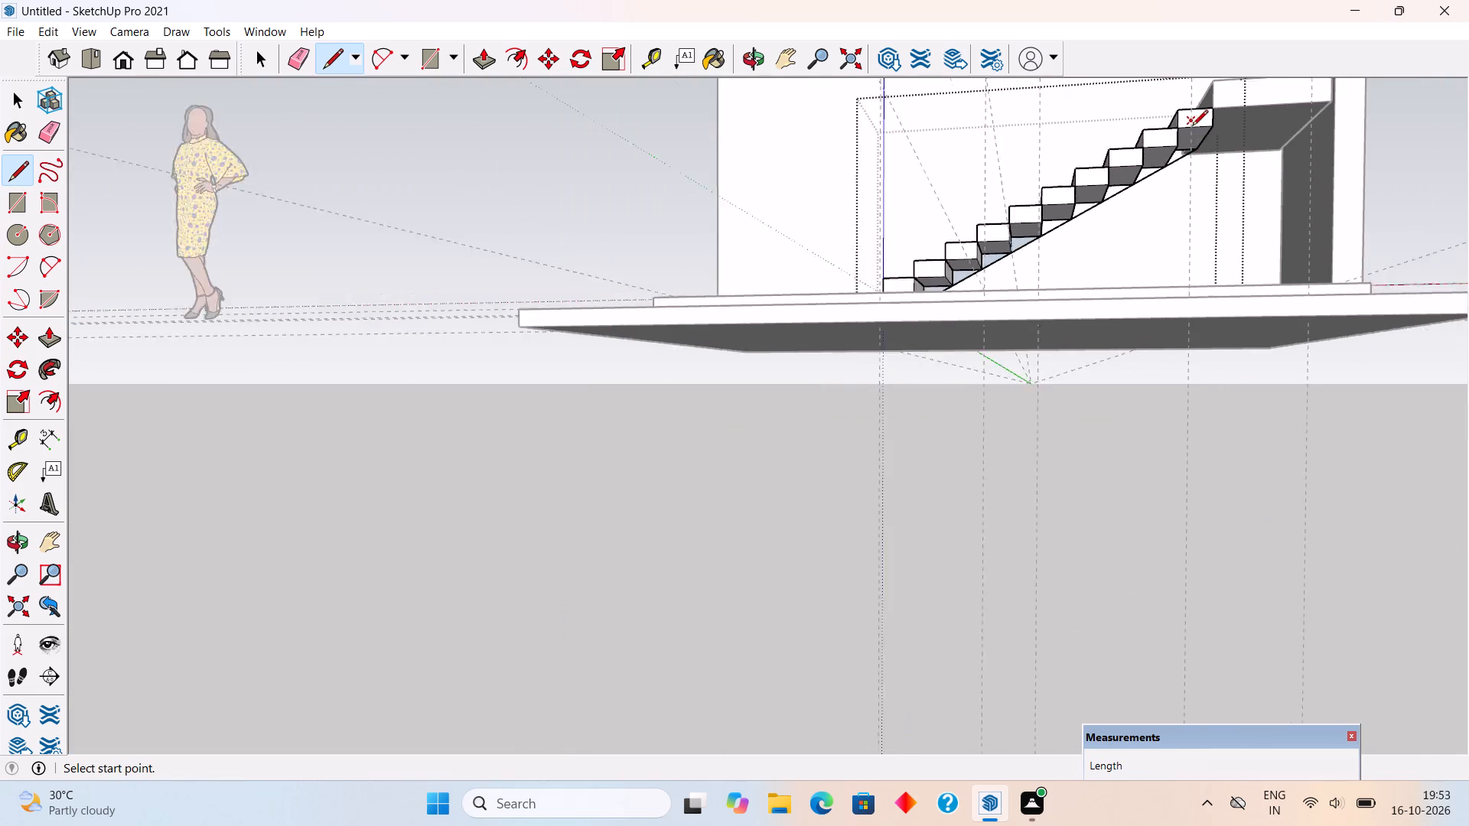
pyautogui.scroll(16, 1192, 127)
pyautogui.moveTo(978, 338); pyautogui.dragTo(1027, 272, button='middle')
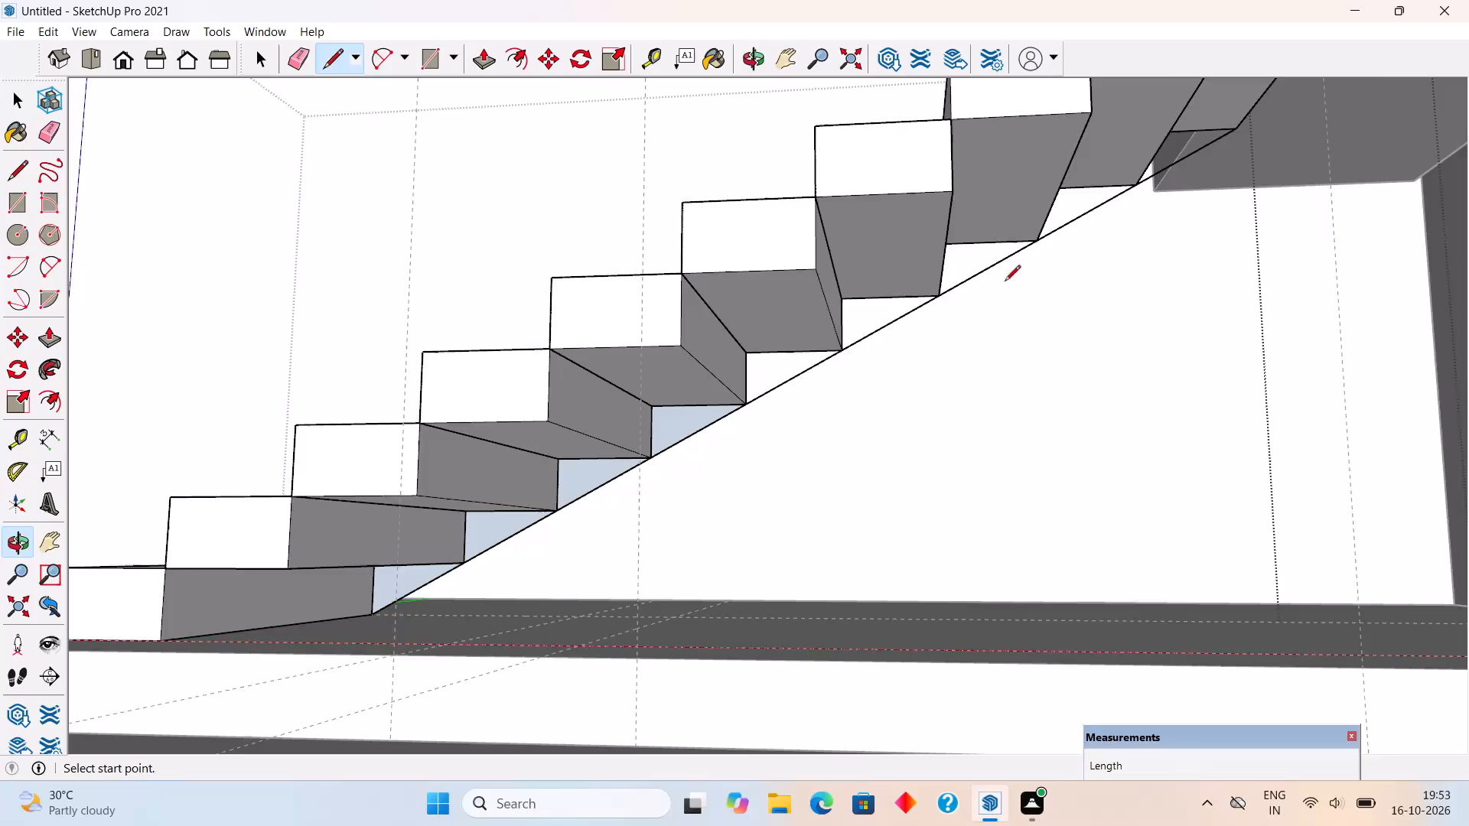
pyautogui.scroll(4, 629, 396)
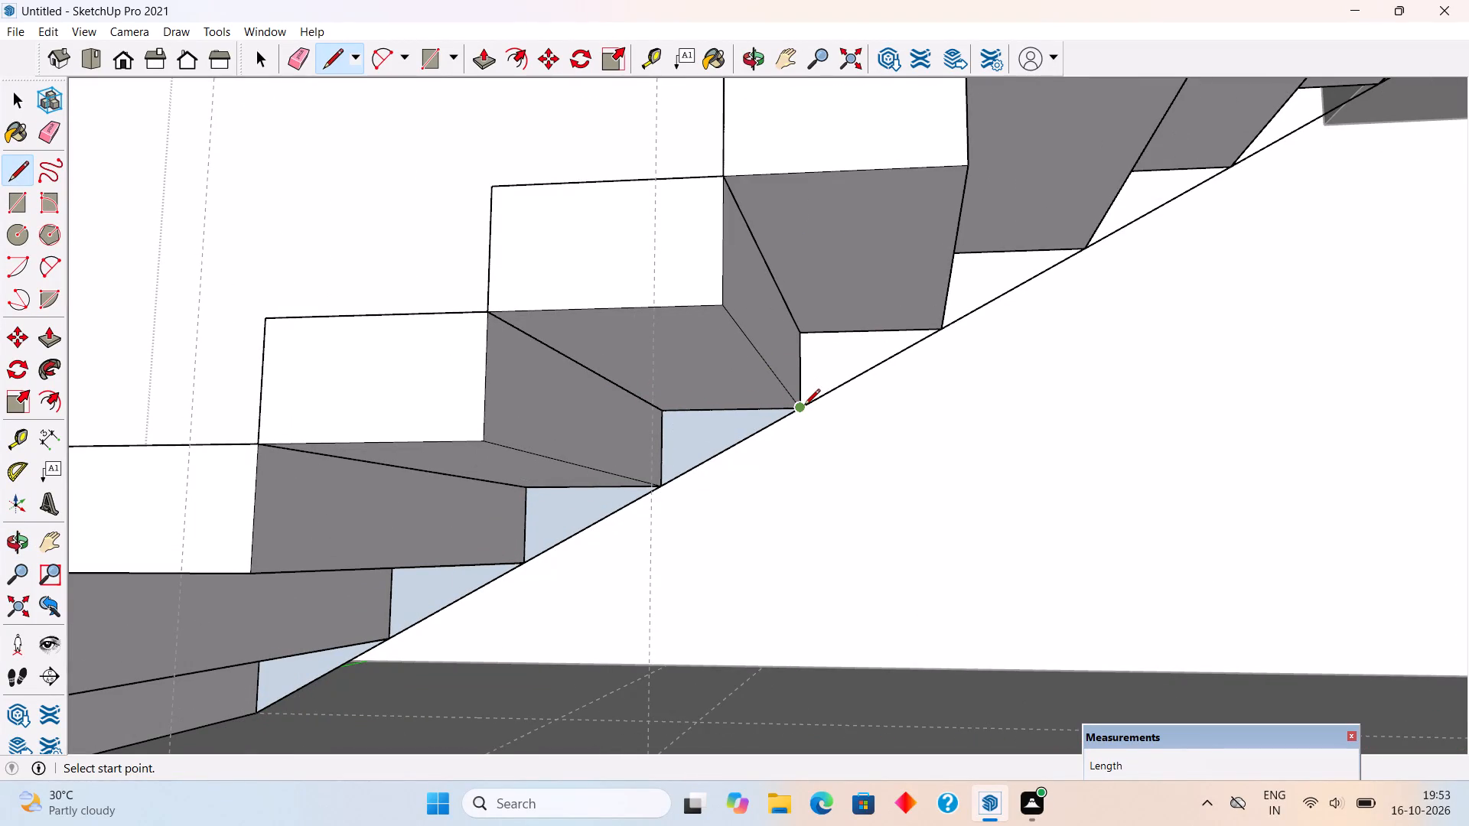
pyautogui.click(804, 406)
pyautogui.click(806, 332)
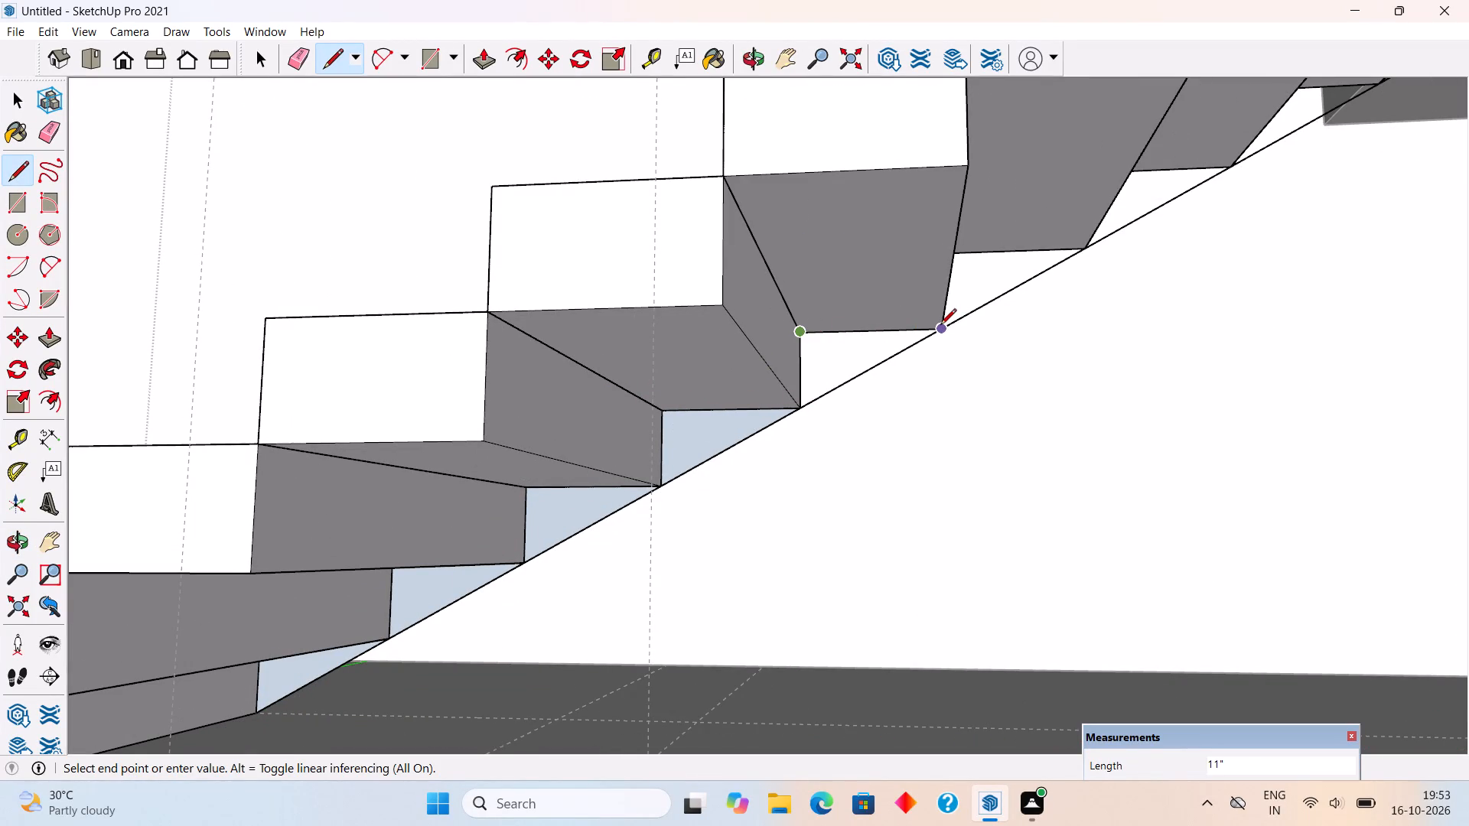
pyautogui.click(940, 326)
# Trace the 6" vertical and 11" underside step edges to close the sixth and seventh triangles above the diagonal.
pyautogui.moveTo(949, 320); pyautogui.dragTo(847, 369, button='middle')
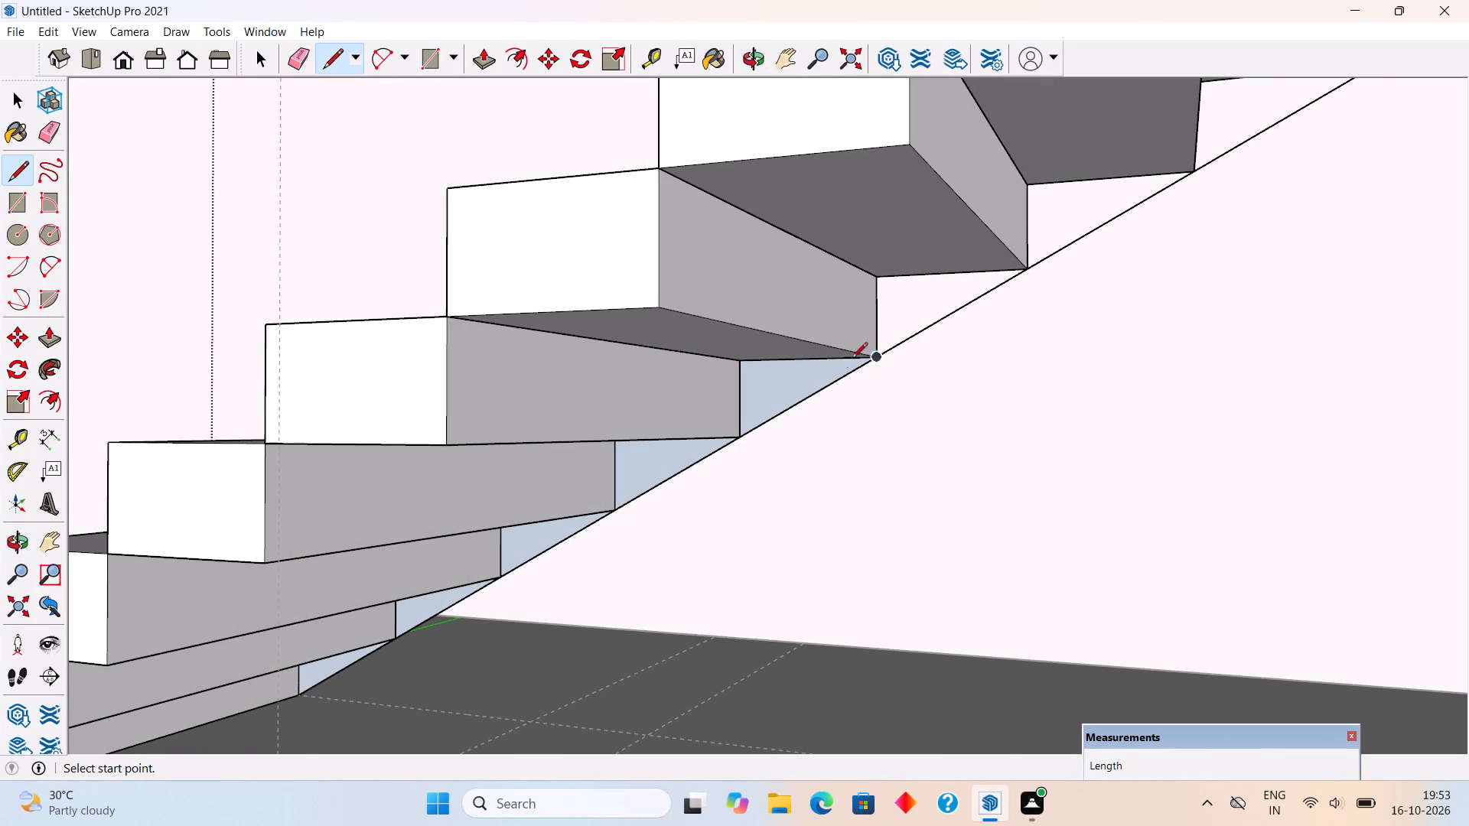
pyautogui.click(880, 358)
pyautogui.click(883, 281)
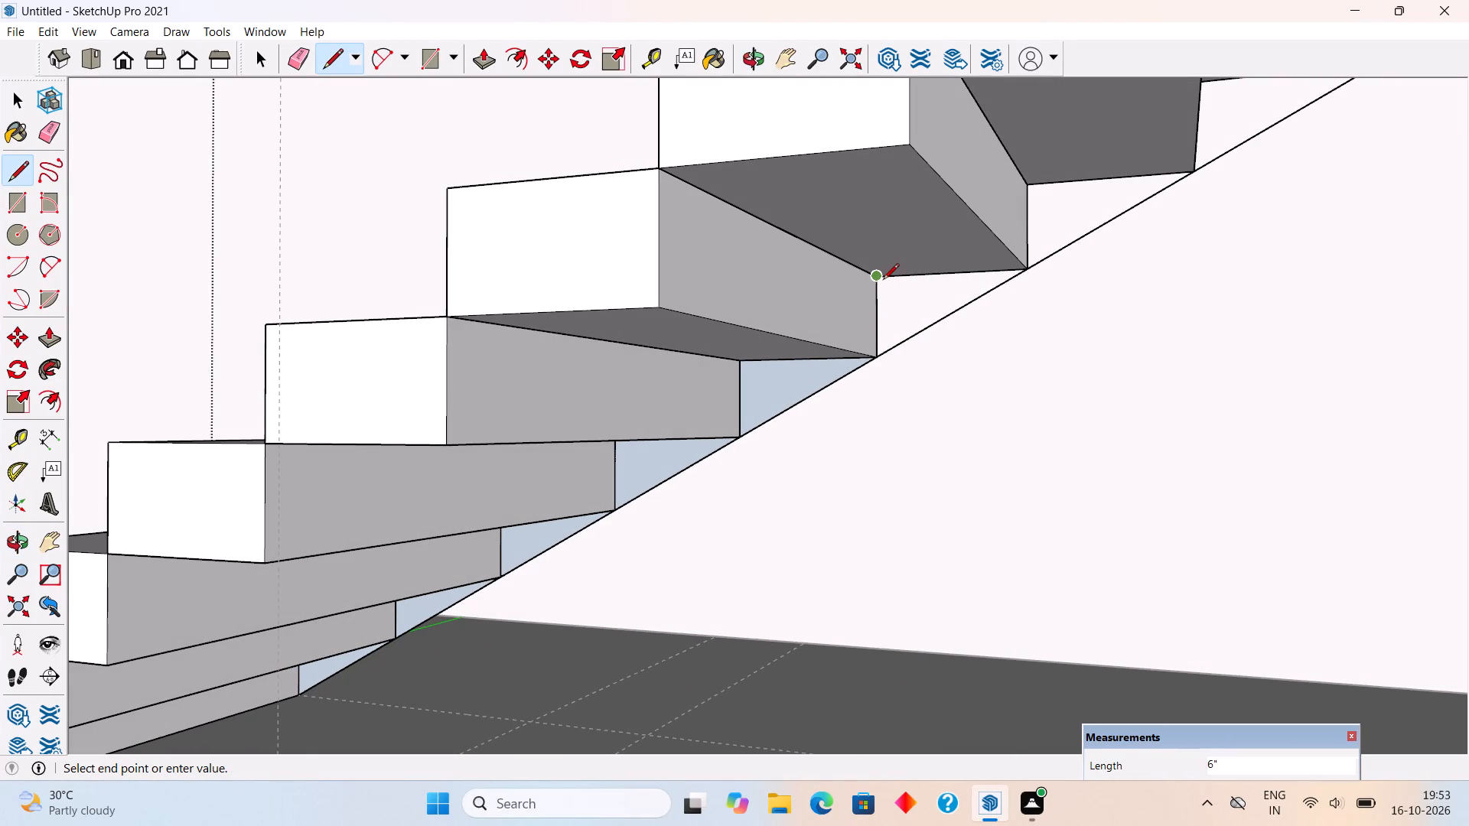
pyautogui.click(1026, 272)
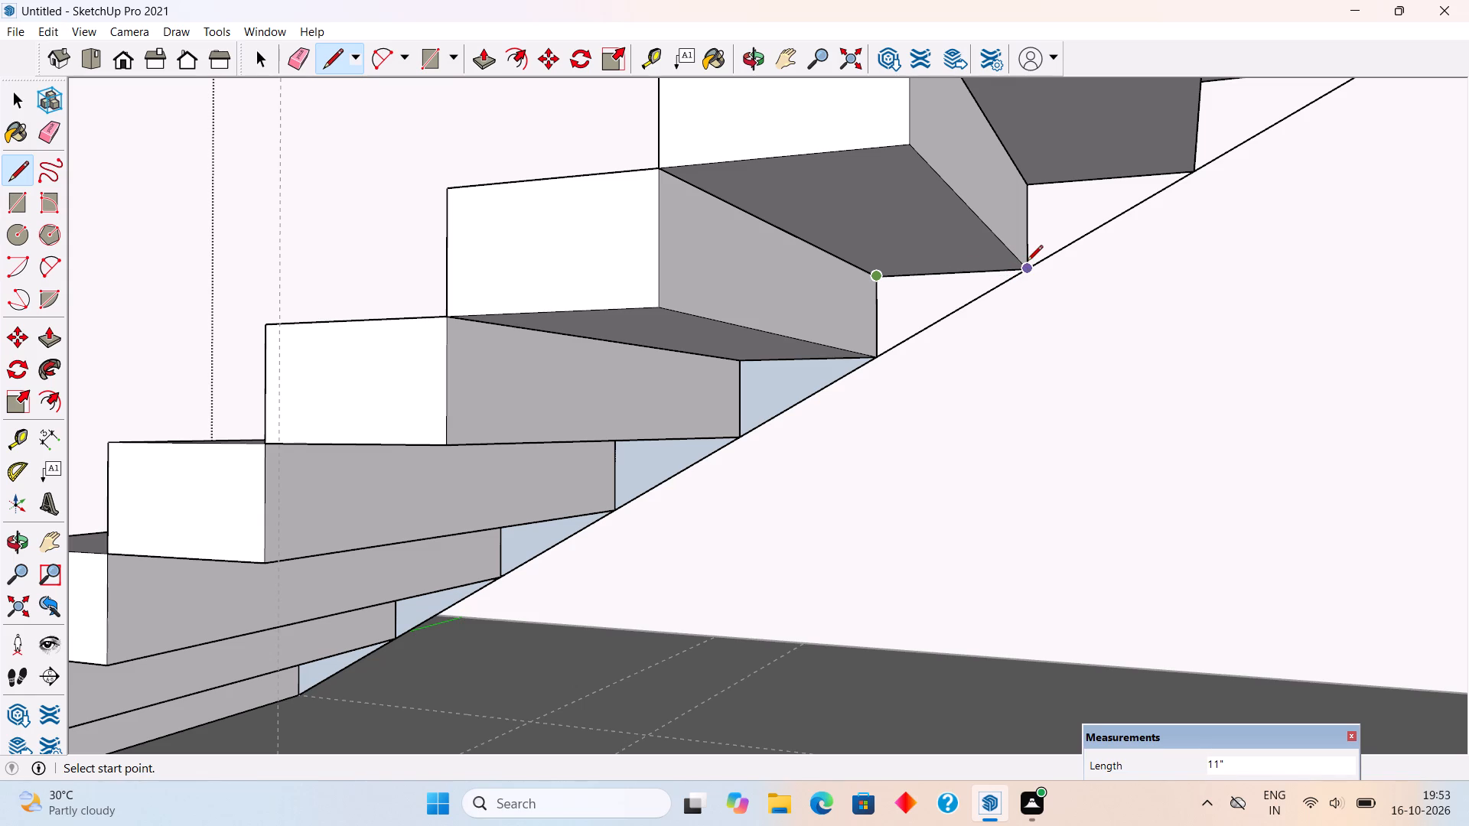
pyautogui.click(1028, 265)
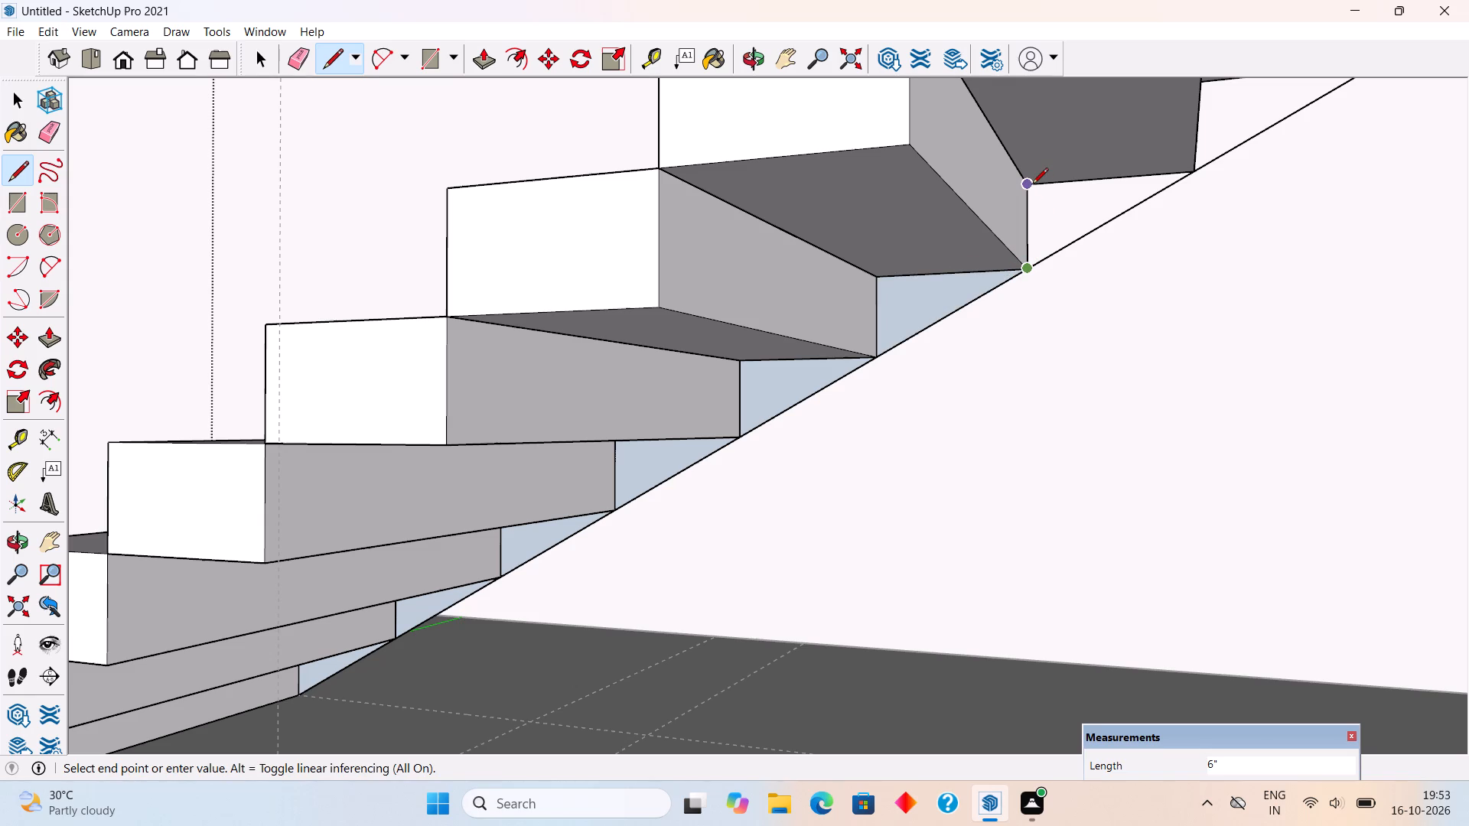
pyautogui.click(1032, 185)
pyautogui.click(1193, 177)
# Trace the 6" vertical and 11" underside step edges to close the eighth and ninth triangles, up to the top step.
pyautogui.scroll(-16, 1131, 216)
pyautogui.scroll(9, 1190, 197)
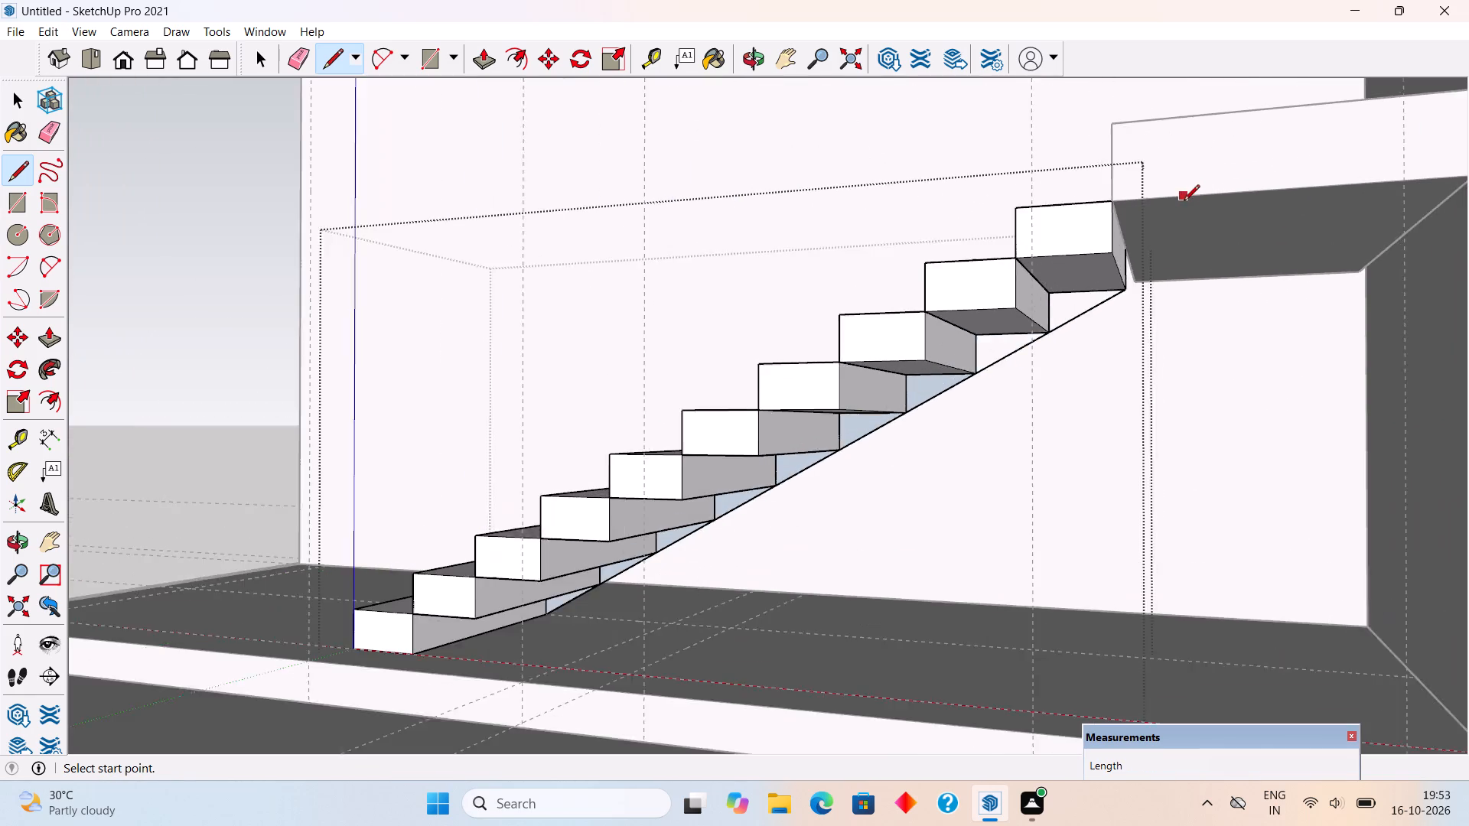
pyautogui.scroll(6, 1184, 202)
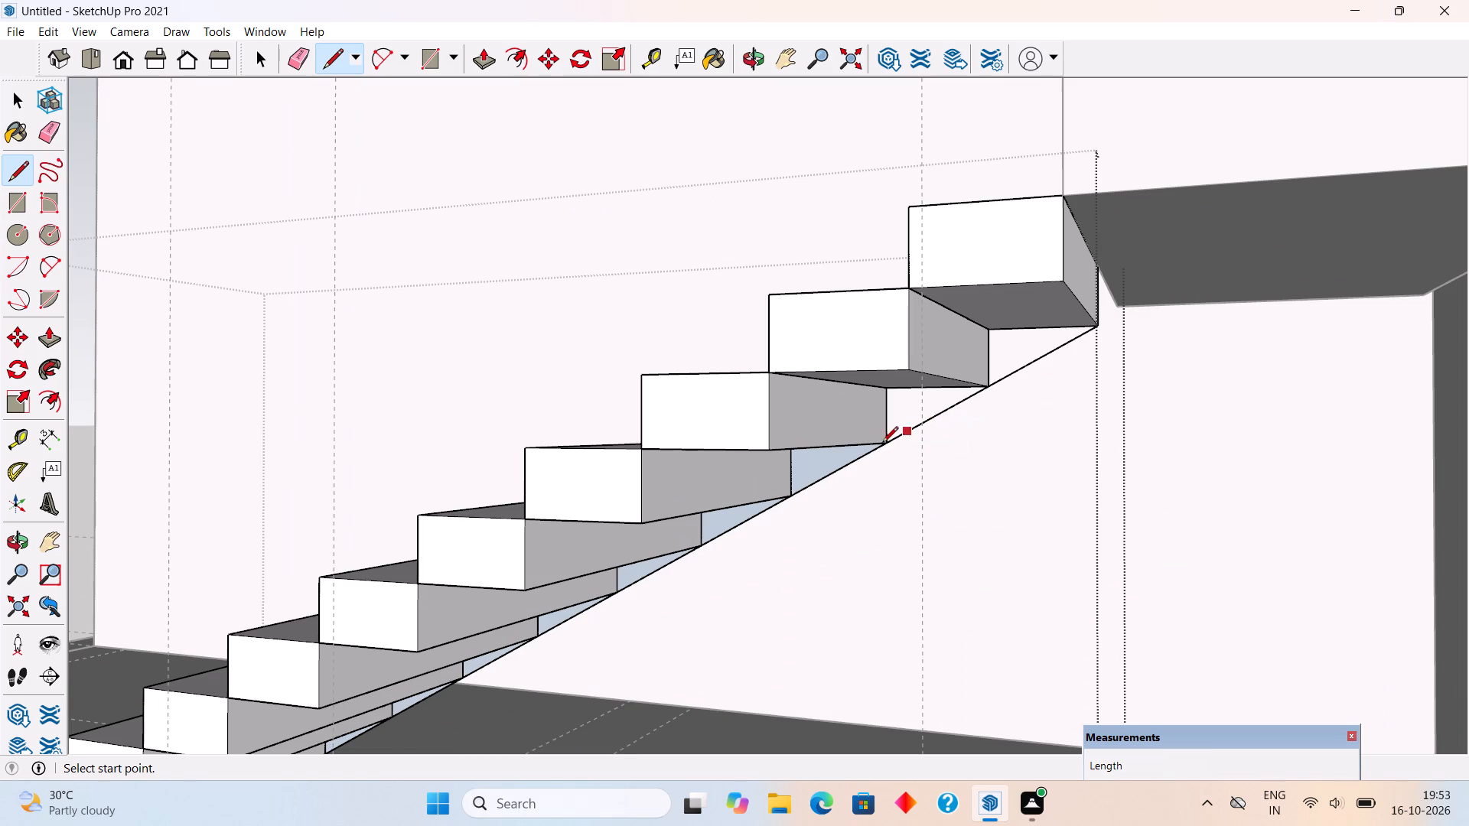
pyautogui.click(891, 435)
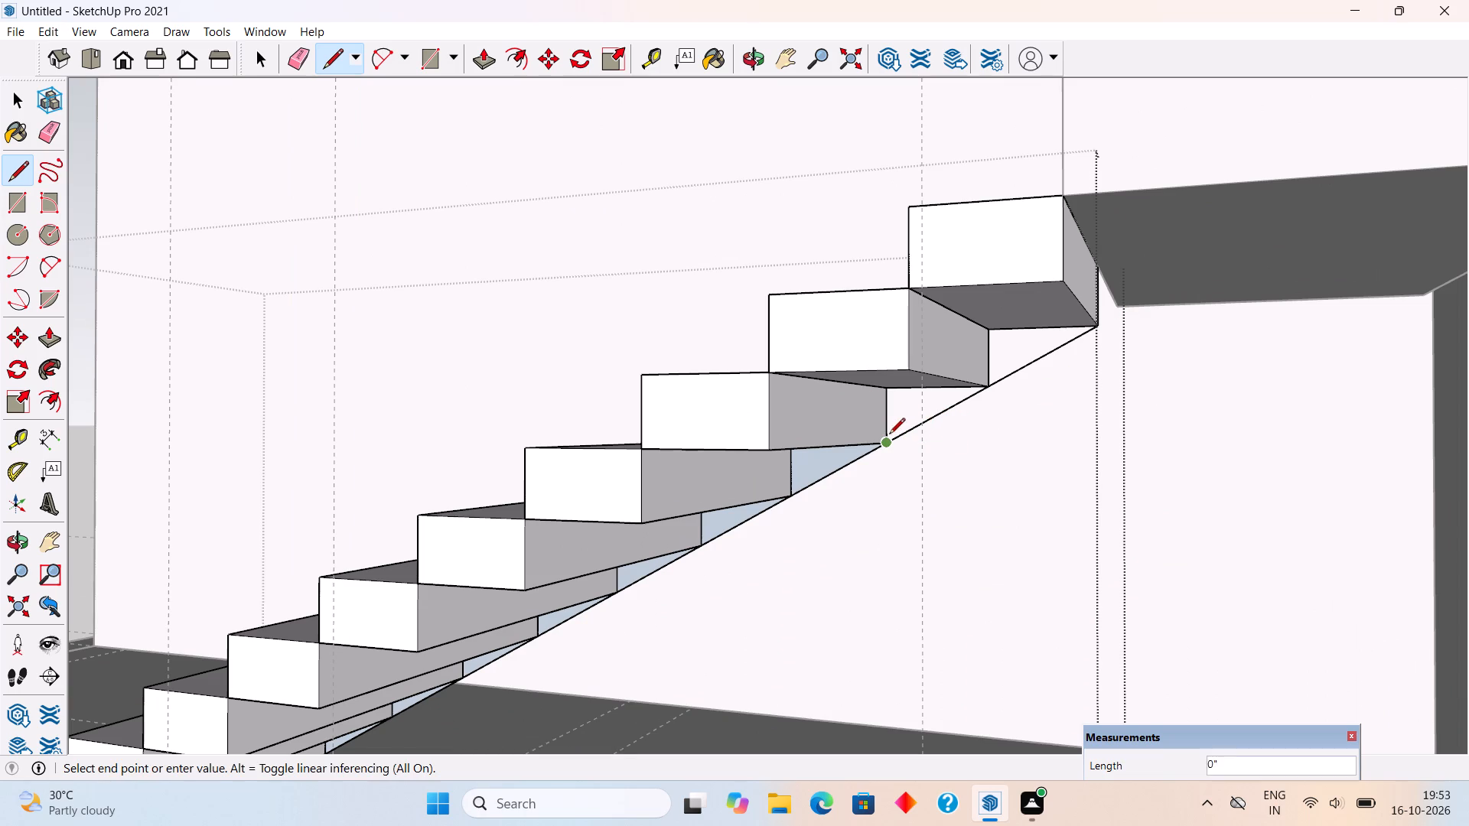
pyautogui.click(884, 394)
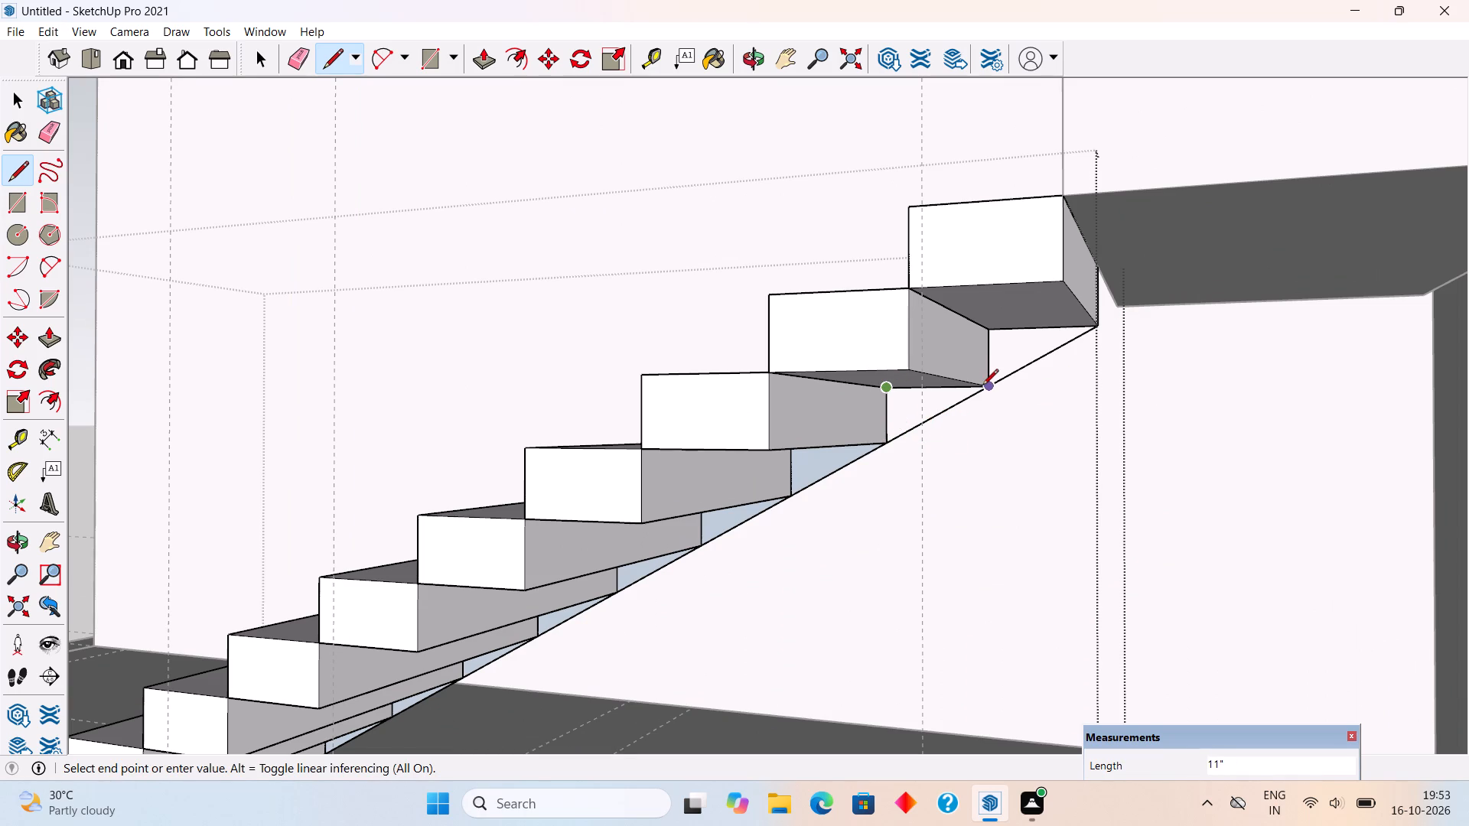
pyautogui.click(982, 386)
pyautogui.click(991, 385)
pyautogui.click(994, 331)
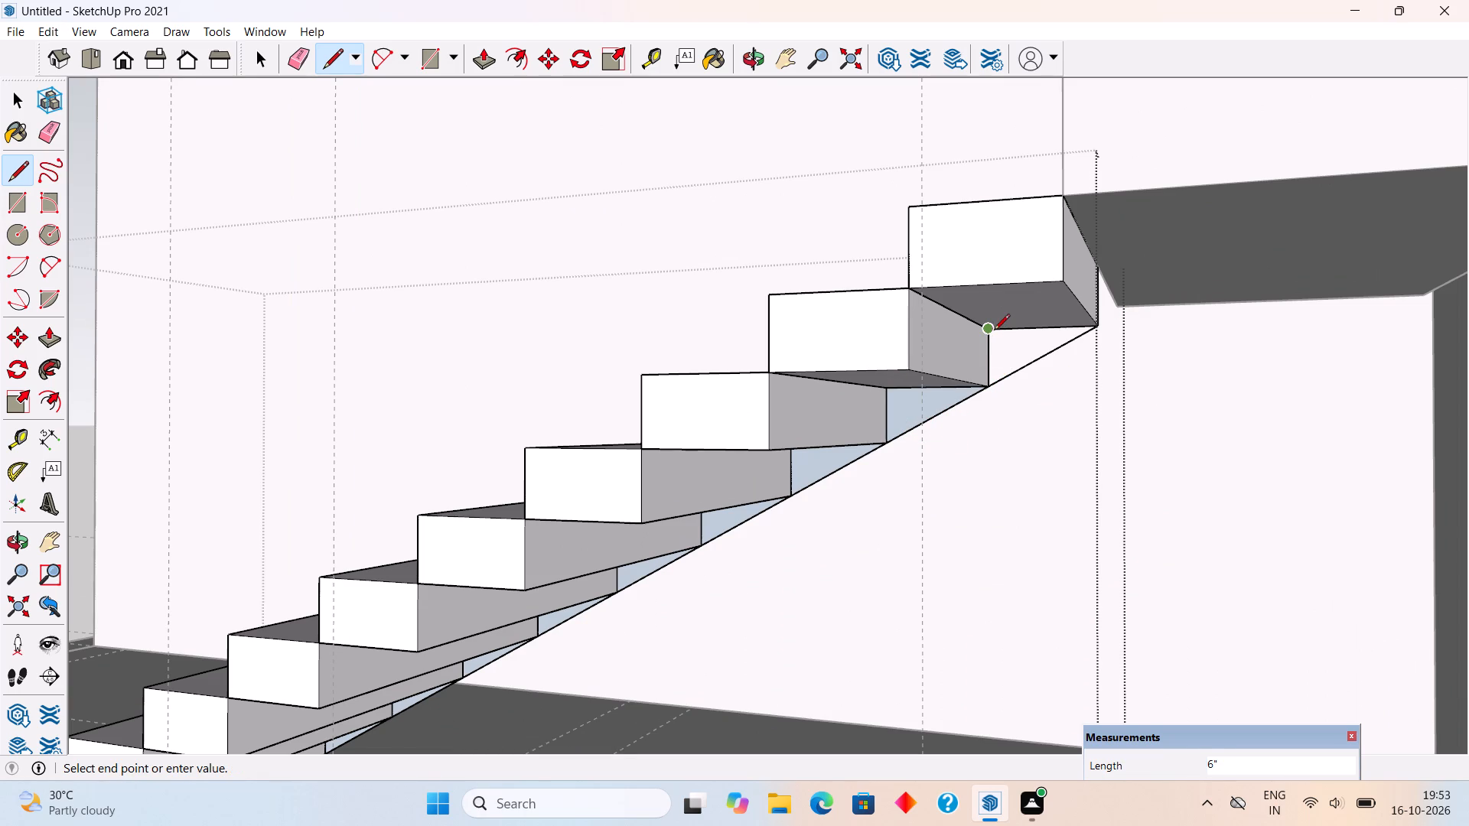
pyautogui.click(1093, 330)
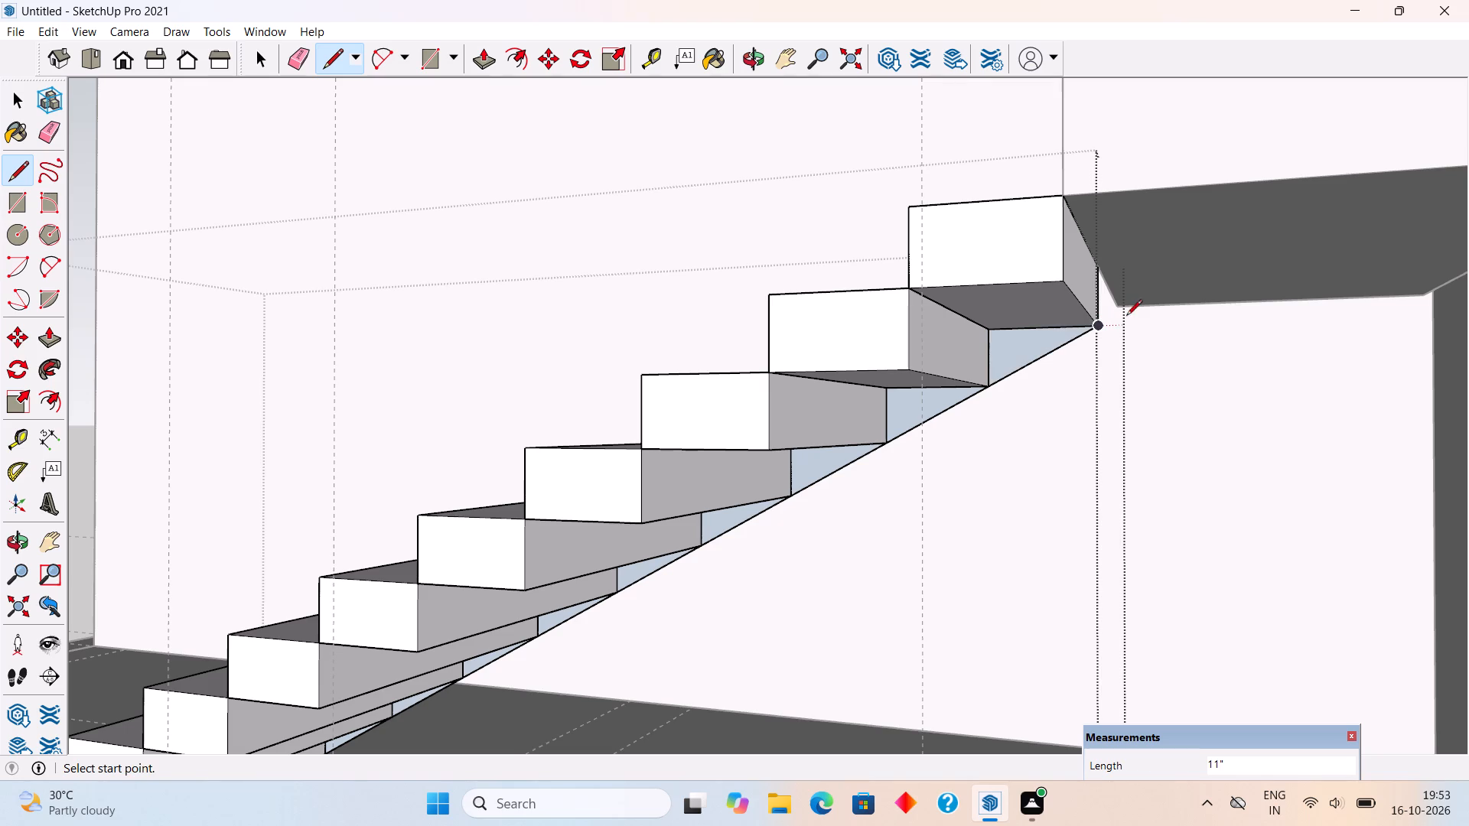
# Extend the diagonal from the top step to the landing's underside and close the tenth triangle with an 11" line and the step's vertical edge.
pyautogui.press('l')
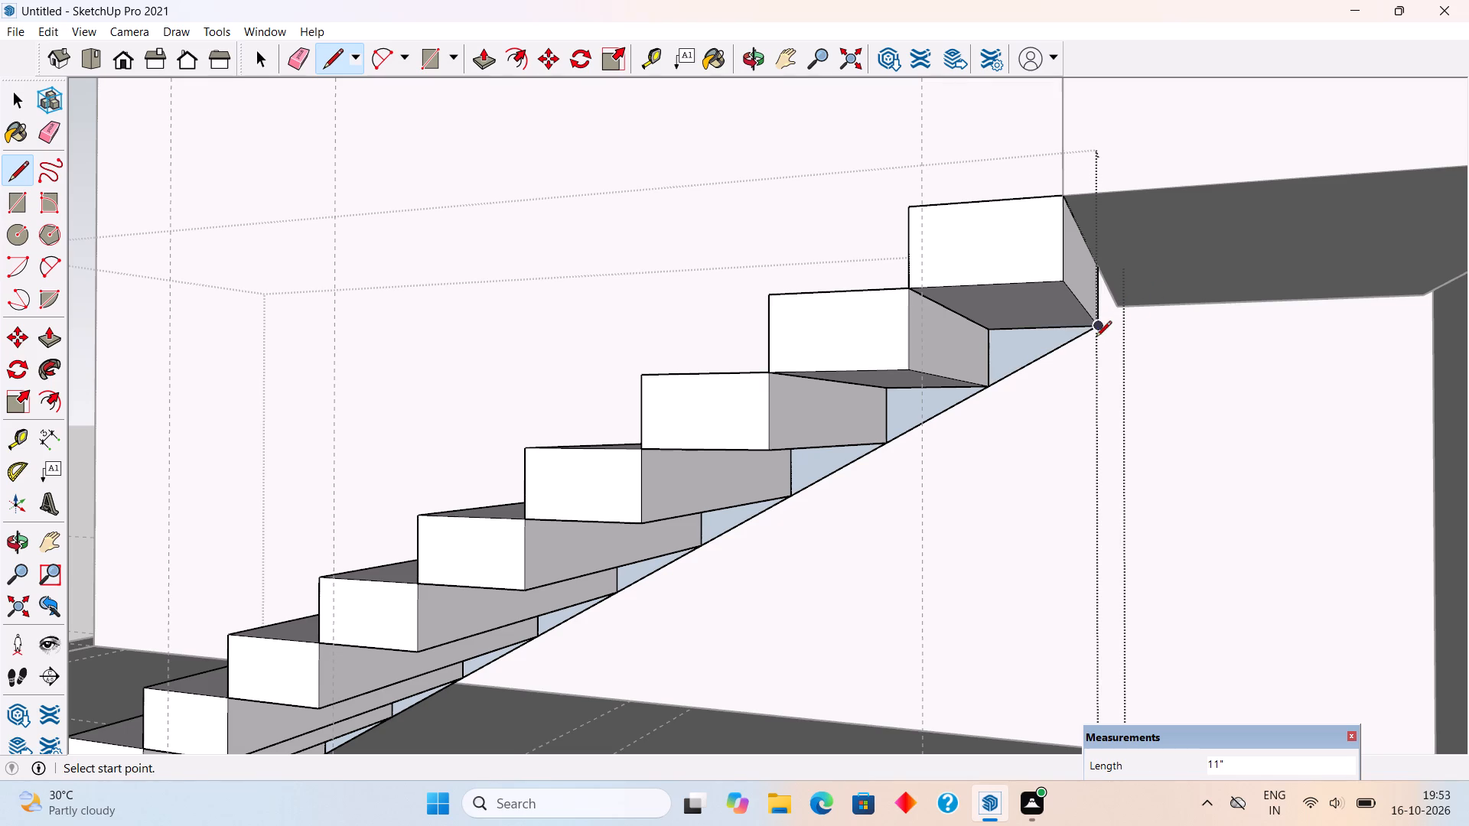
pyautogui.click(1098, 331)
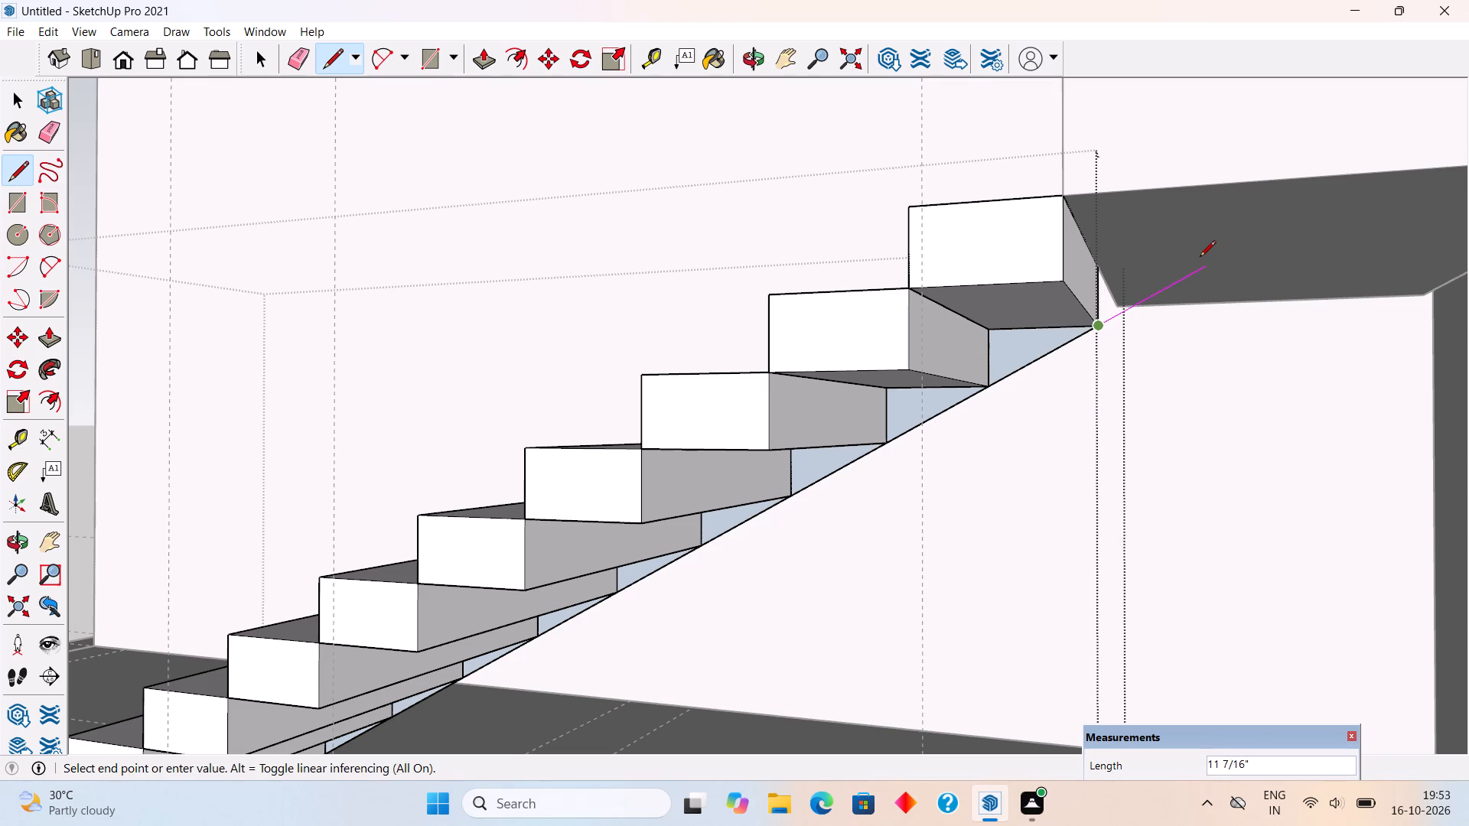
pyautogui.click(1208, 266)
pyautogui.moveTo(1208, 266); pyautogui.dragTo(1224, 325, button='middle')
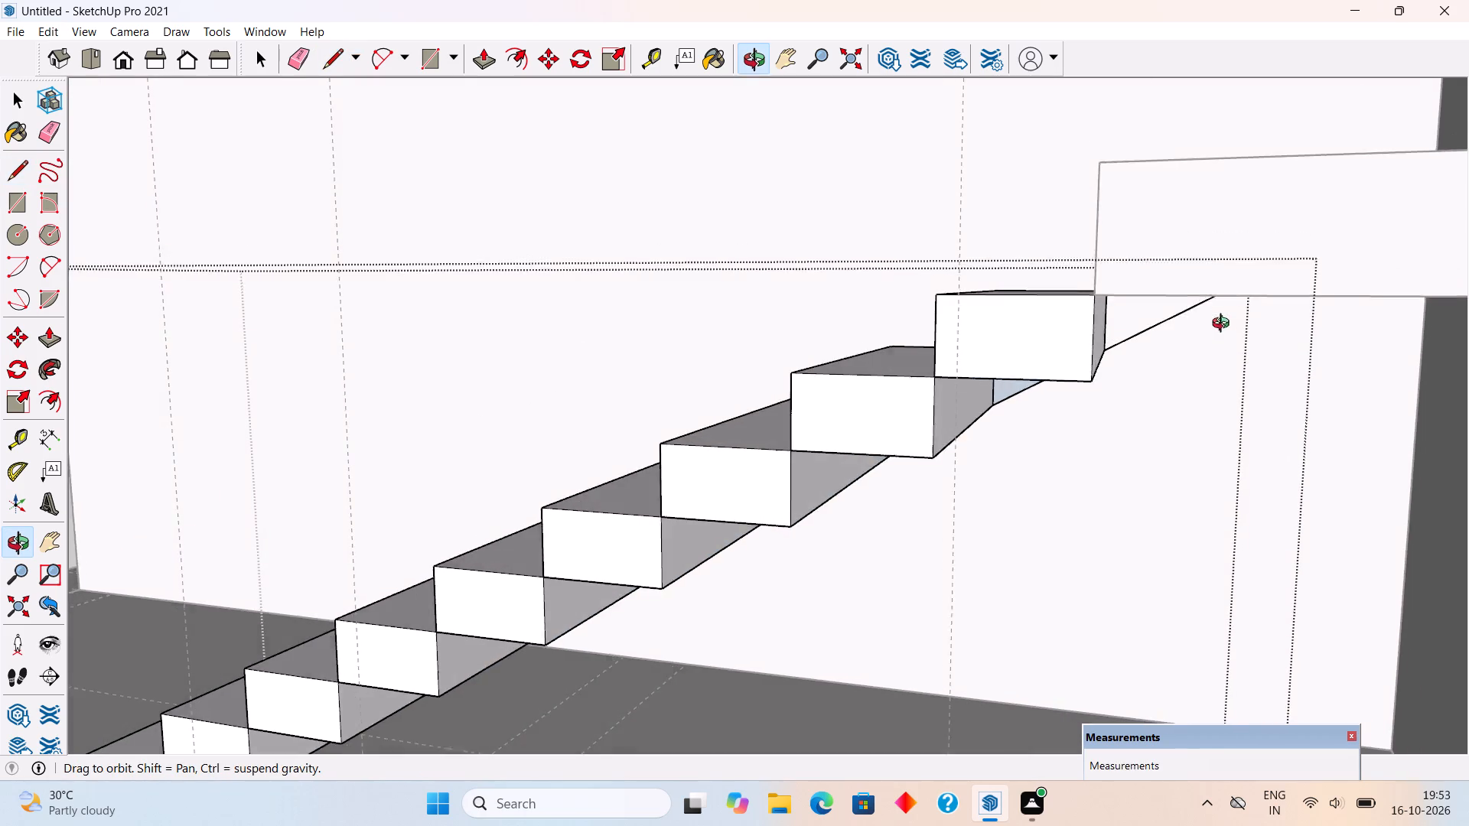
pyautogui.moveTo(1224, 325); pyautogui.dragTo(1227, 333, button='middle')
pyautogui.moveTo(1227, 333); pyautogui.dragTo(1229, 251, button='middle')
pyautogui.scroll(5, 1229, 251)
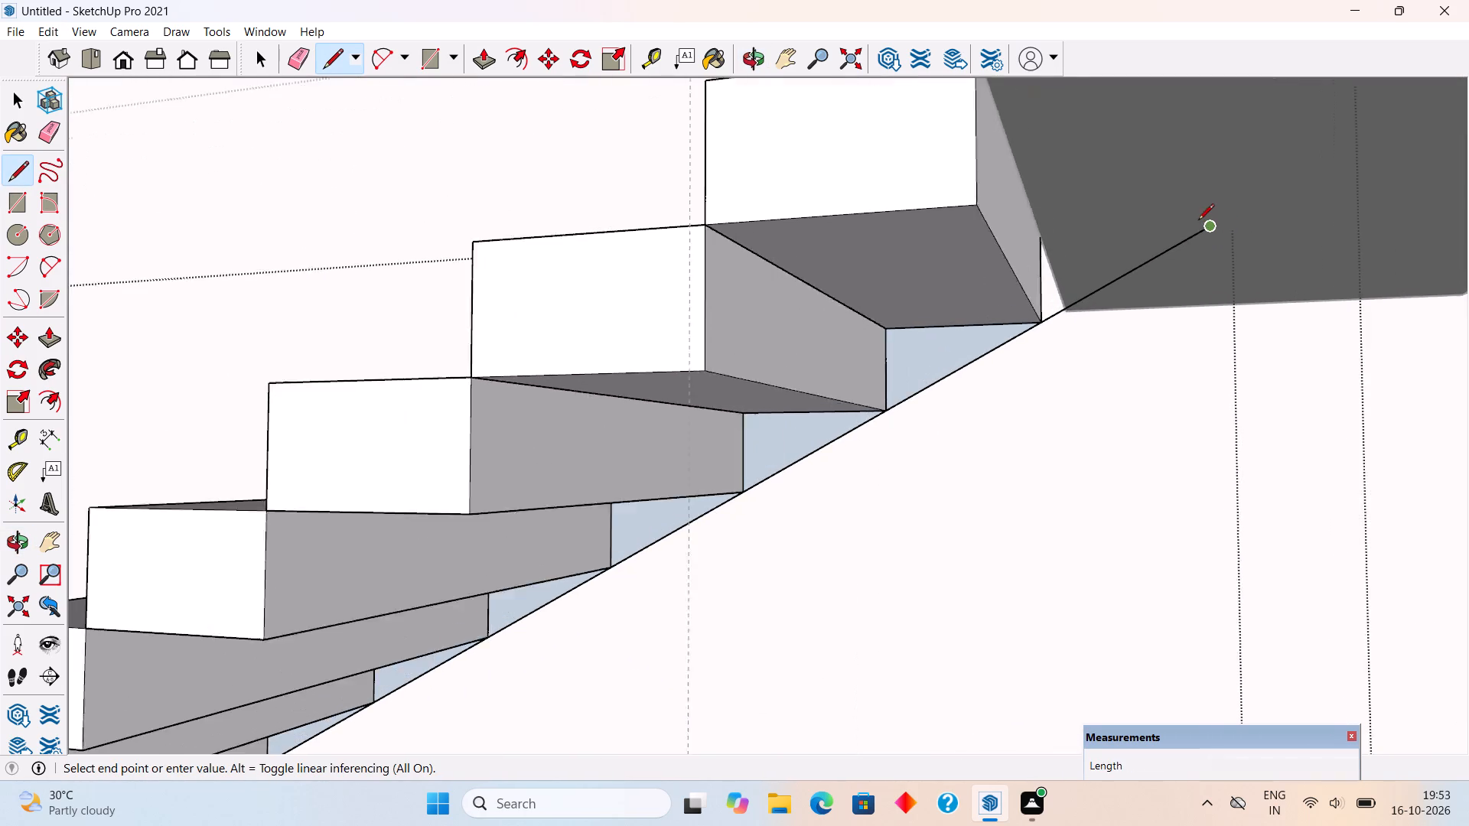
pyautogui.scroll(2, 1198, 221)
pyautogui.click(999, 239)
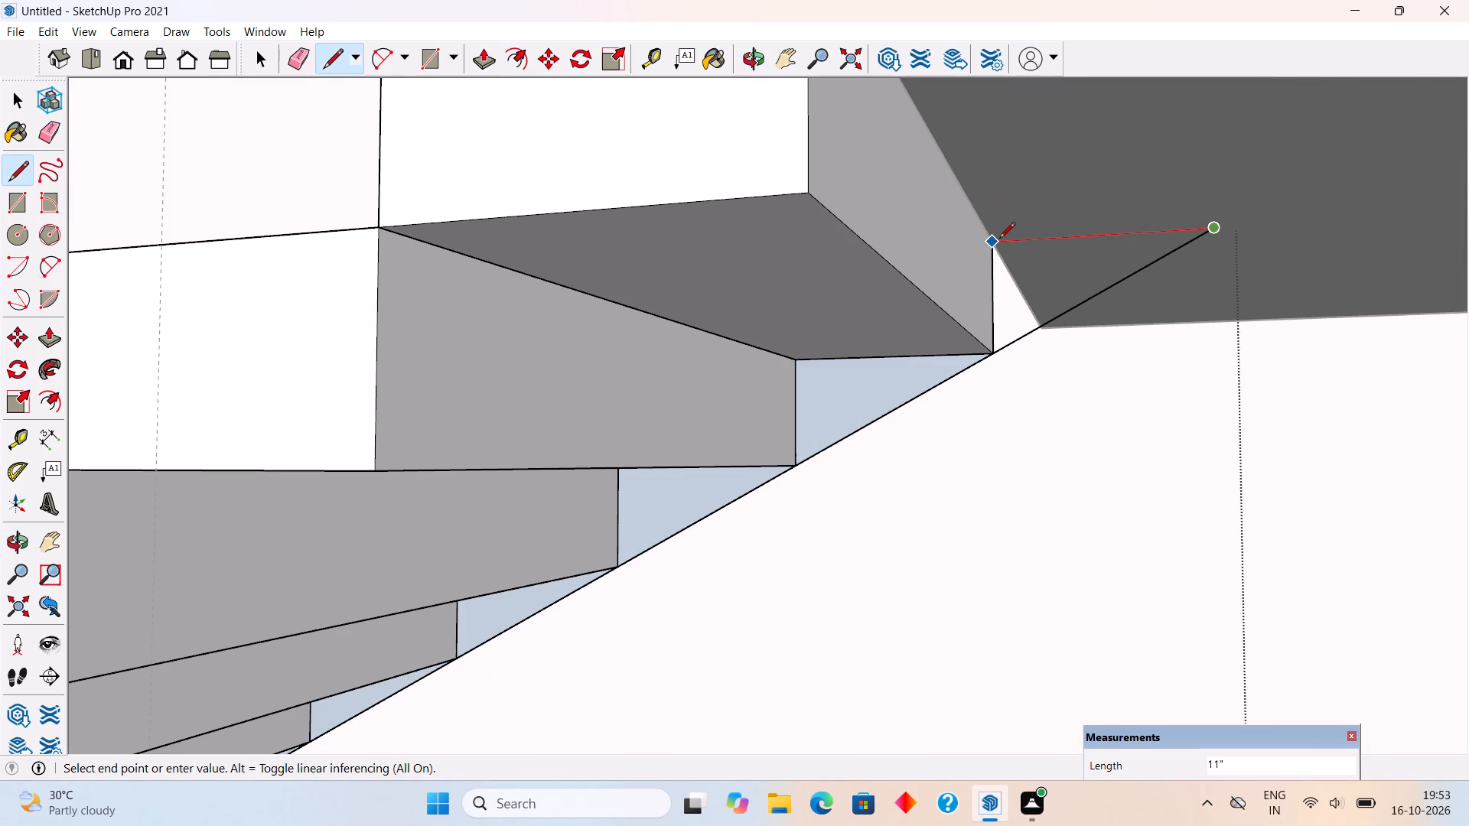
pyautogui.click(995, 348)
pyautogui.press('space')
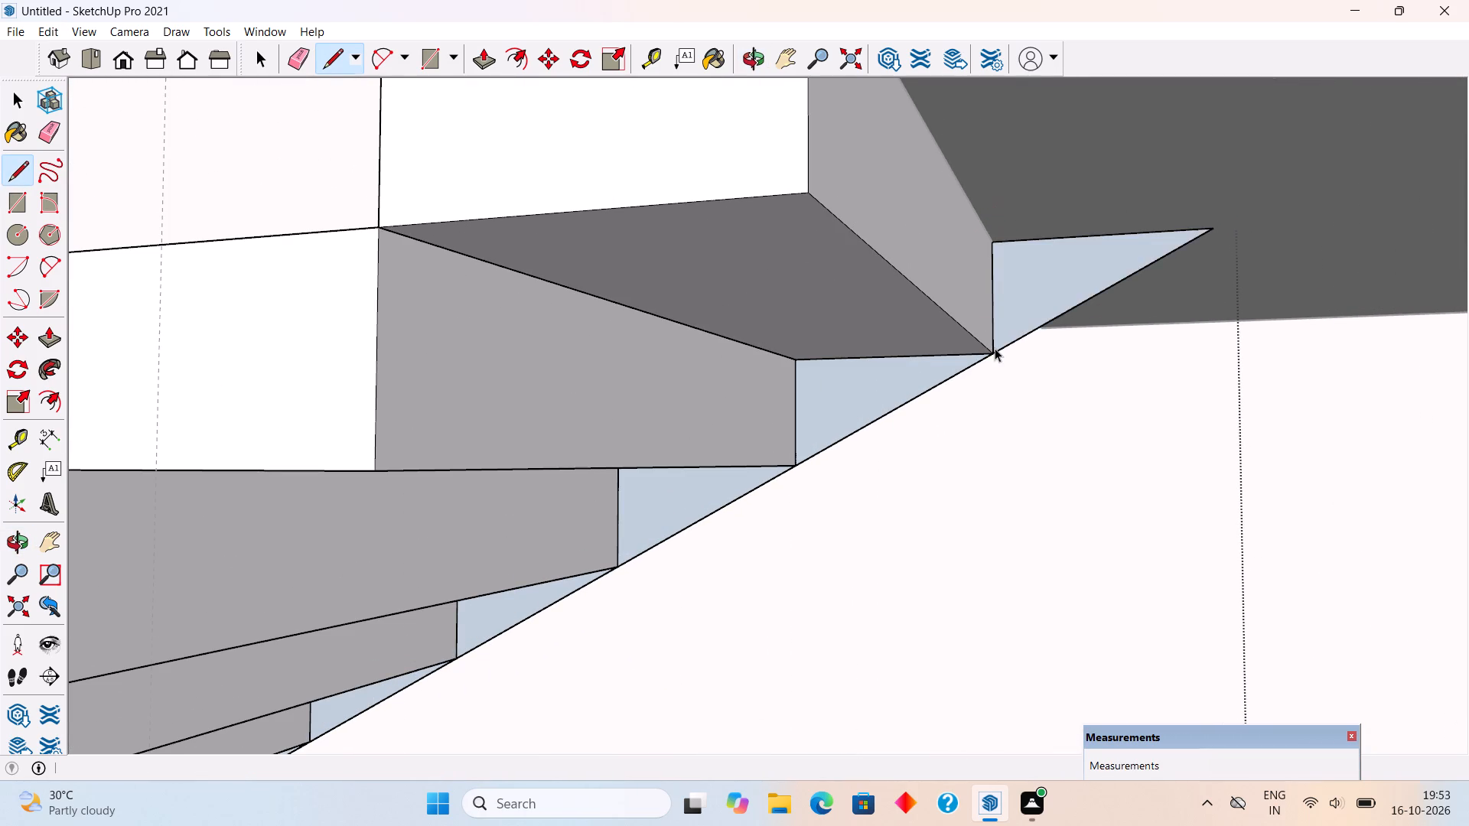
# Extrude the upper six triangles beneath the steps 3' across the stair width, from the tenth down to the fifth.
pyautogui.scroll(-6, 995, 348)
pyautogui.press('p')
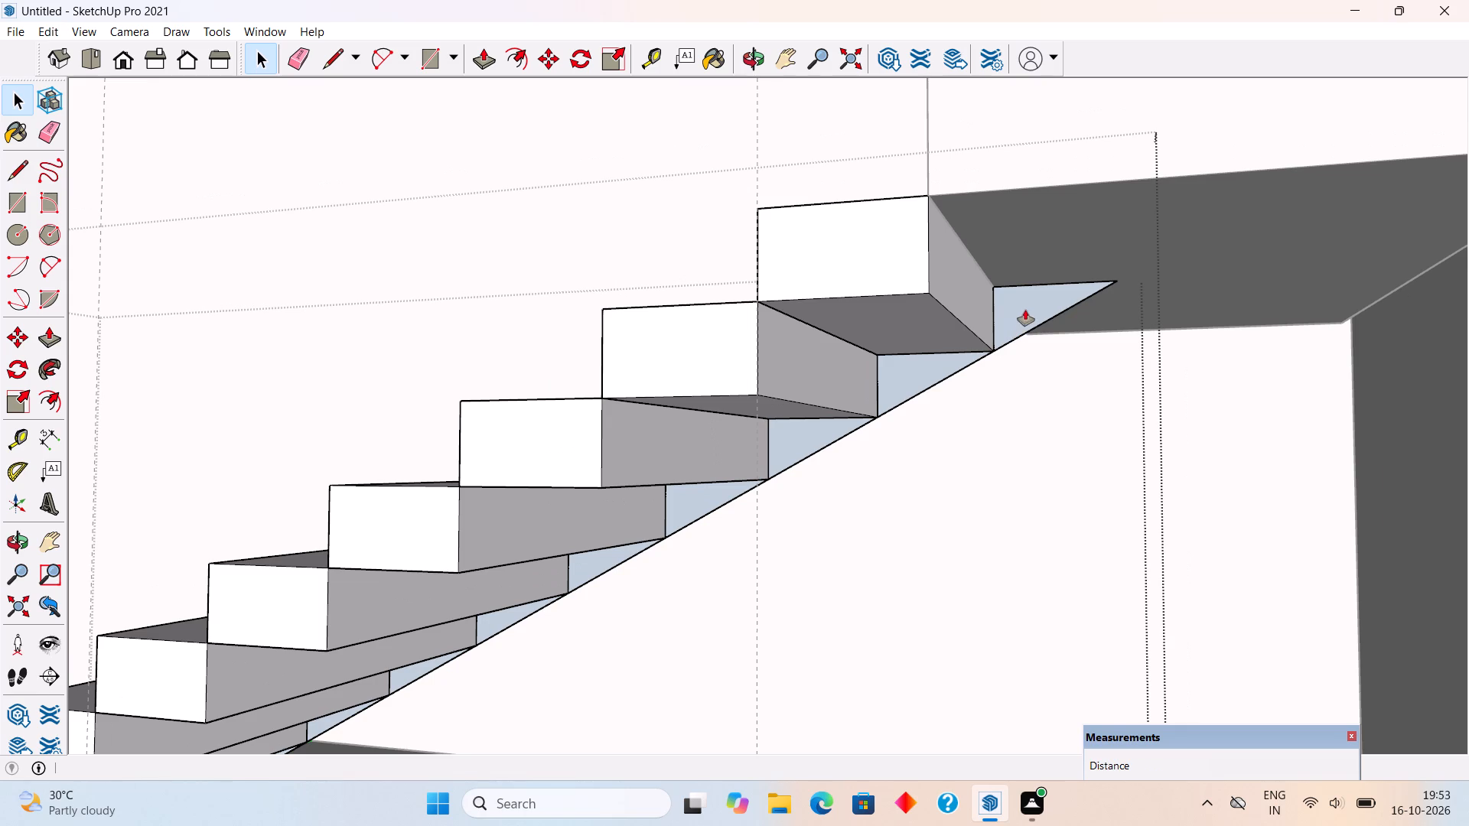
pyautogui.click(1025, 310)
pyautogui.click(904, 273)
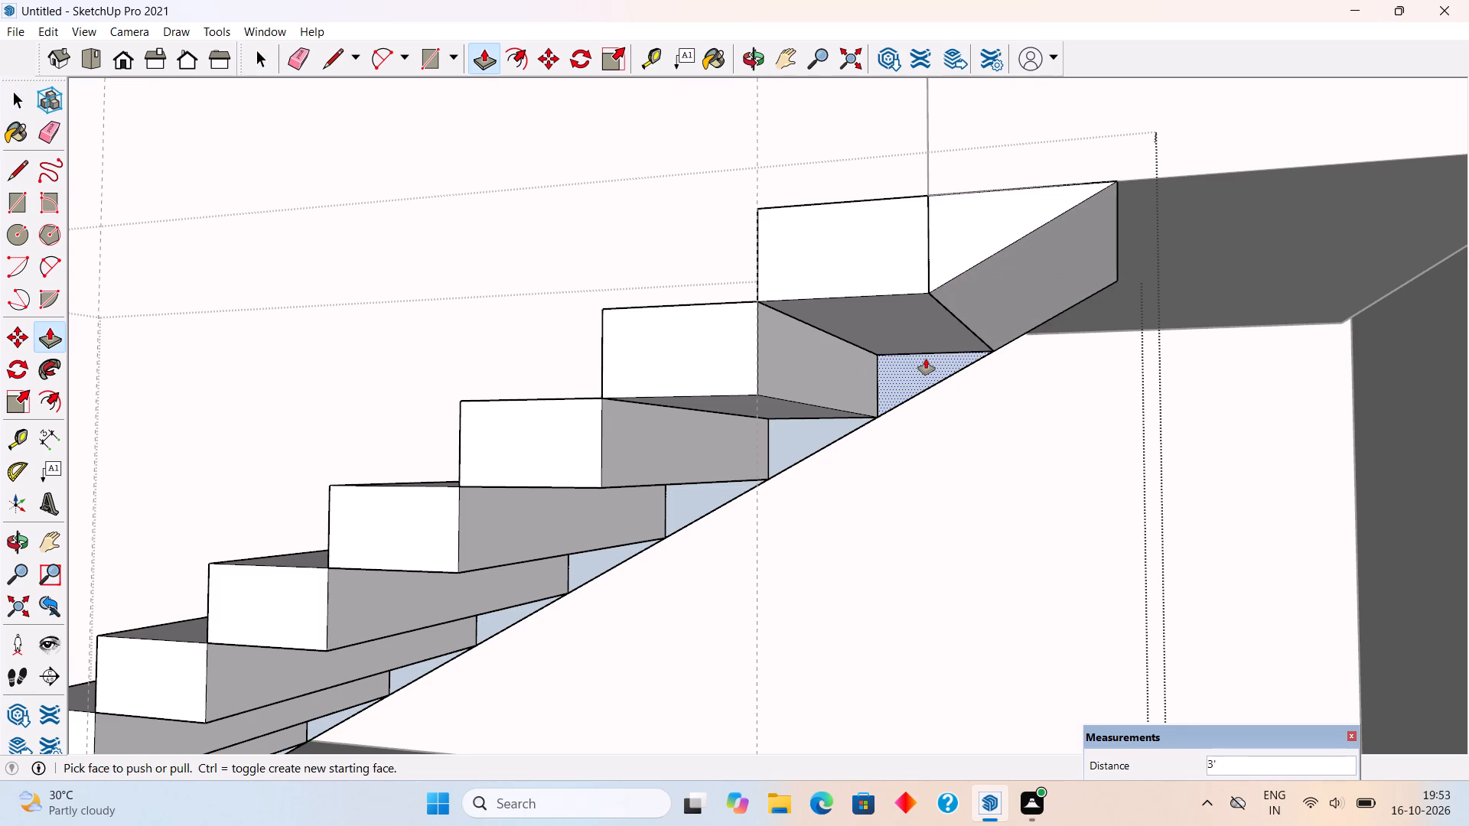
pyautogui.click(926, 359)
pyautogui.click(852, 294)
pyautogui.doubleClick(798, 434)
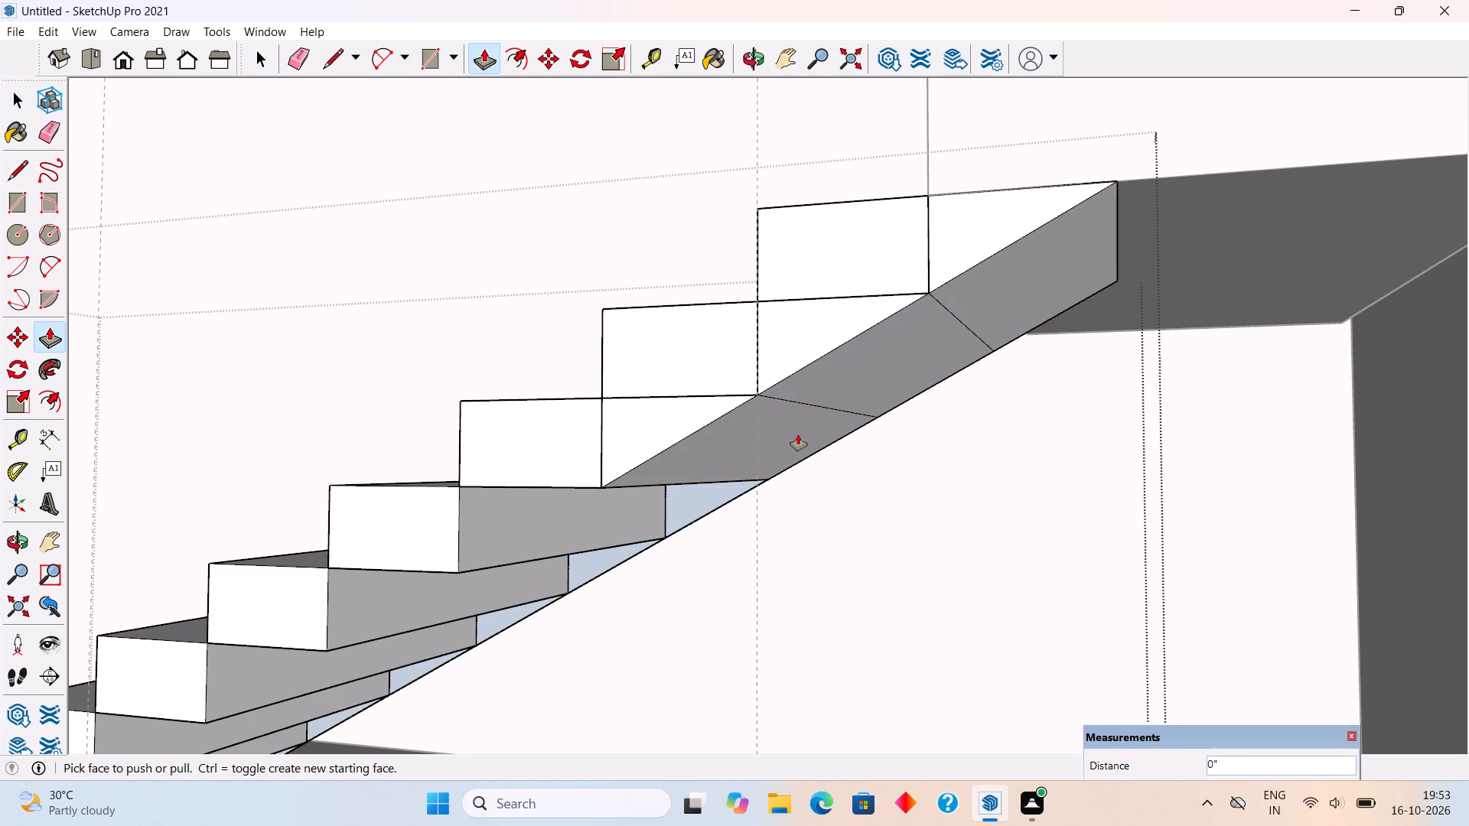
pyautogui.doubleClick(707, 490)
pyautogui.doubleClick(617, 554)
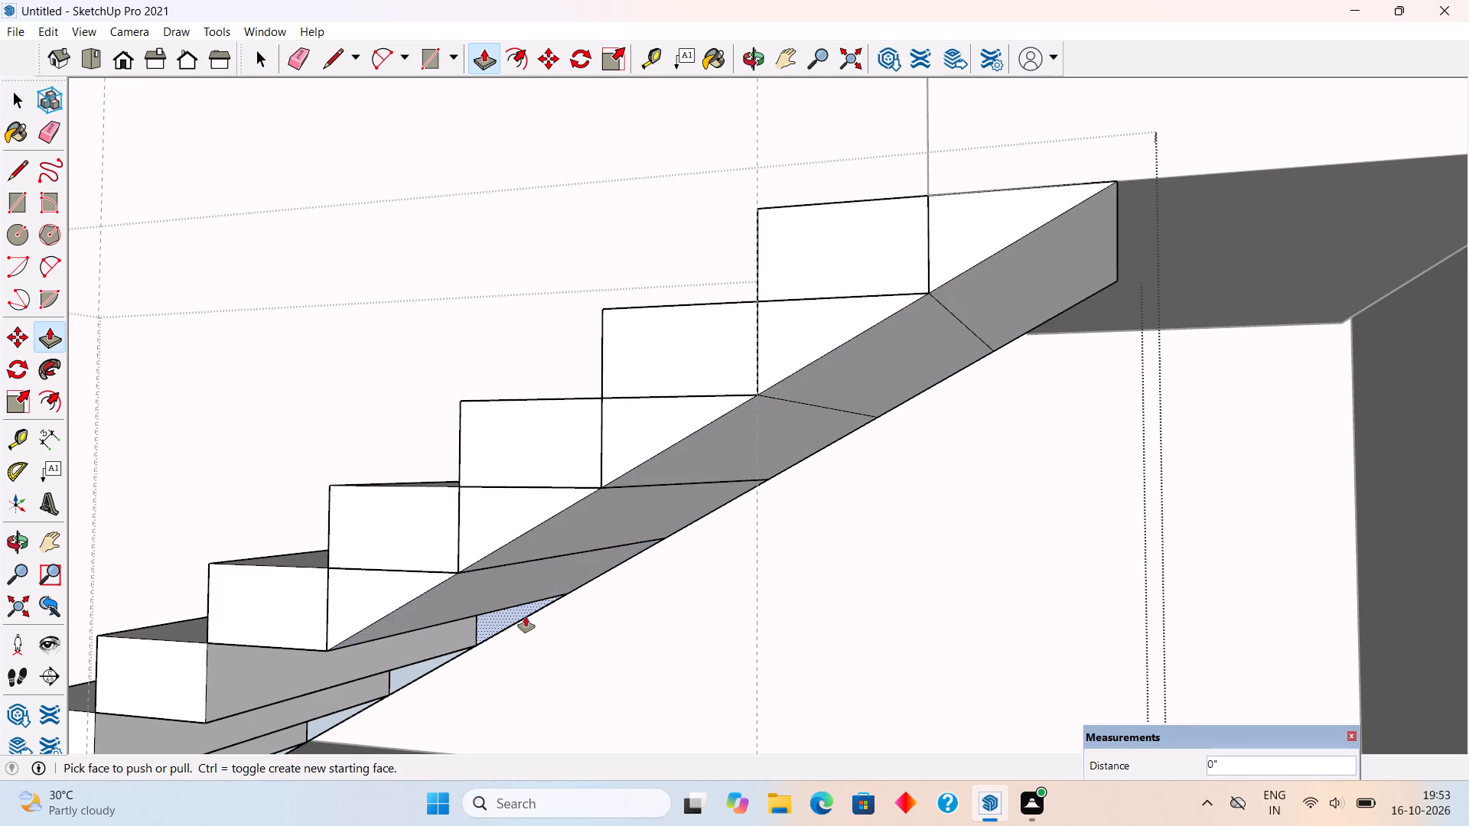
pyautogui.doubleClick(526, 616)
# Extrude the remaining four lower triangles beneath the steps across the full 3' stair width and exit the stair group.
pyautogui.scroll(-6, 516, 592)
pyautogui.moveTo(378, 653); pyautogui.dragTo(729, 484, button='middle')
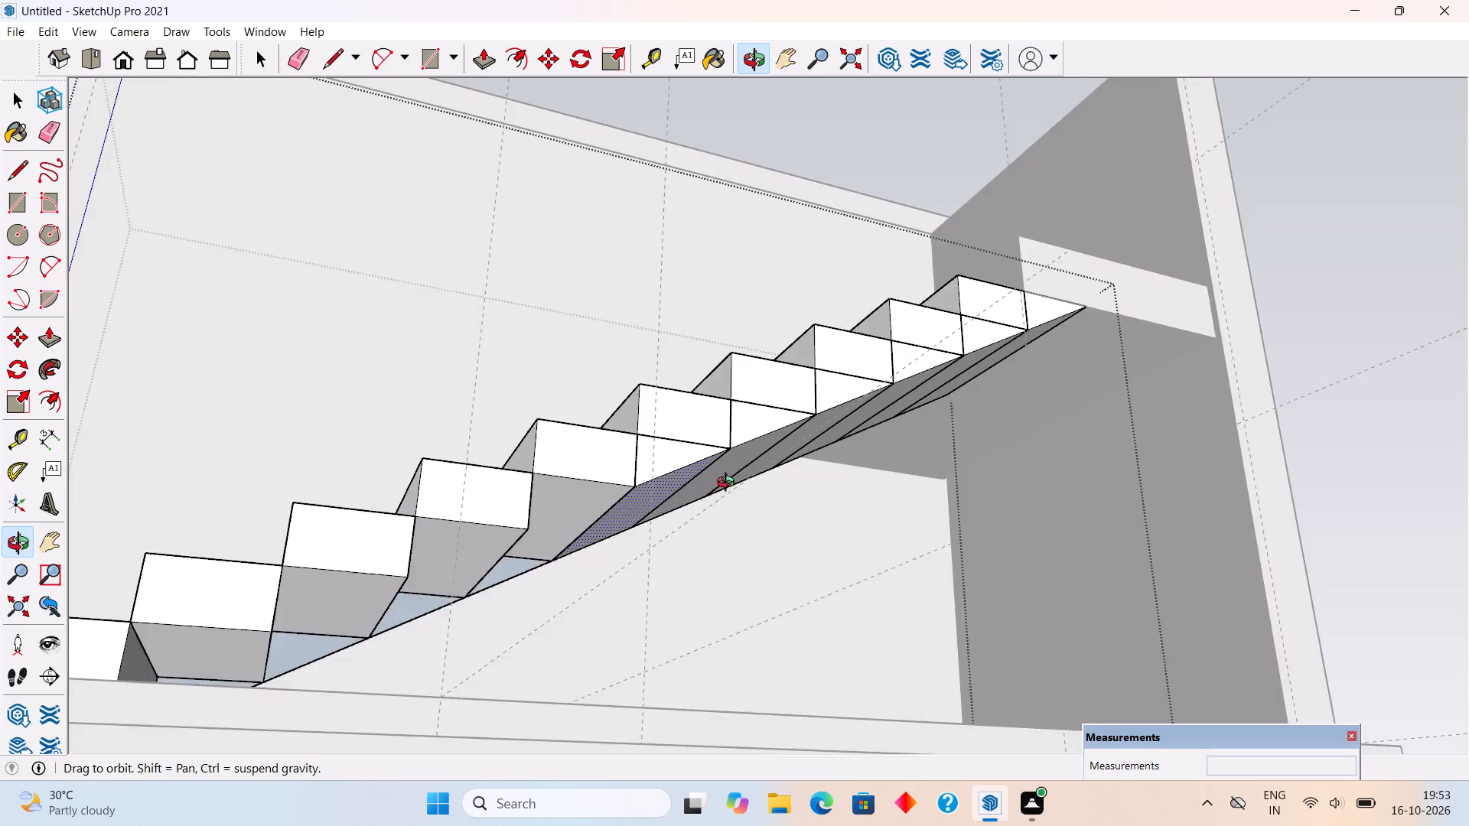
pyautogui.moveTo(729, 484); pyautogui.dragTo(626, 515, button='middle')
pyautogui.scroll(-6, 417, 571)
pyautogui.moveTo(383, 604); pyautogui.dragTo(351, 668, button='middle')
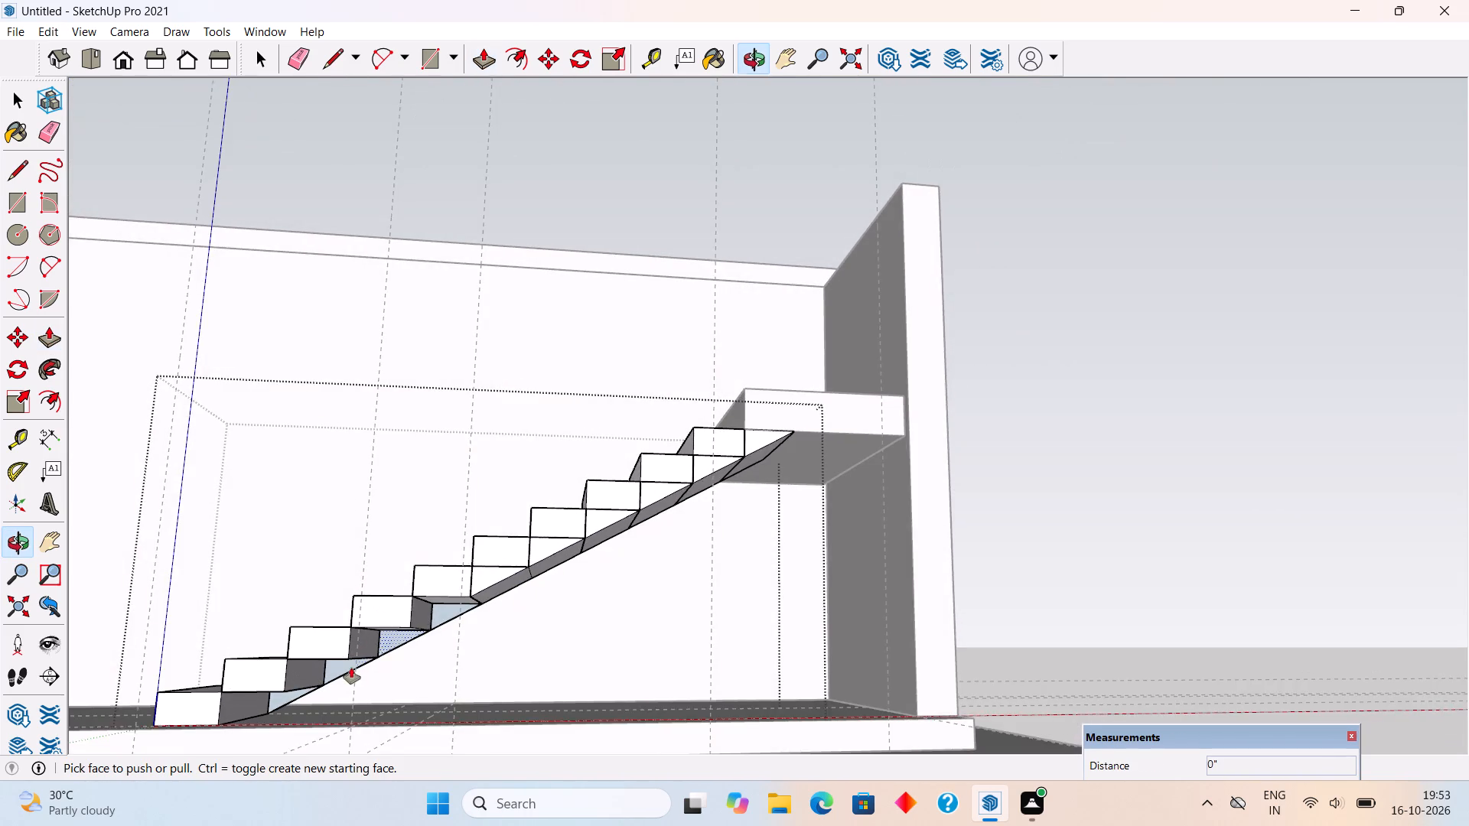
pyautogui.scroll(5, 357, 669)
pyautogui.doubleClick(503, 571)
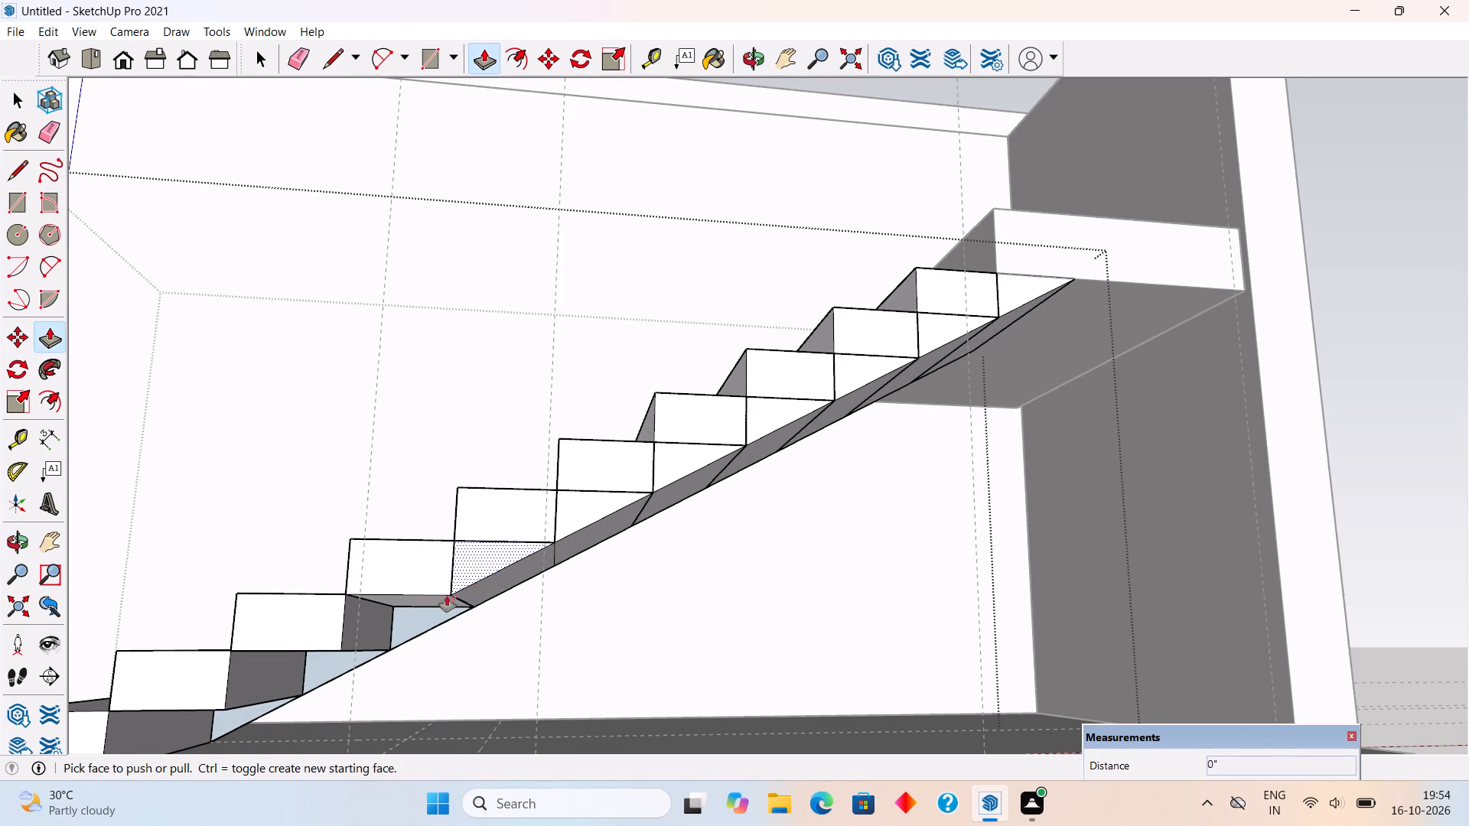
pyautogui.doubleClick(412, 609)
pyautogui.doubleClick(339, 652)
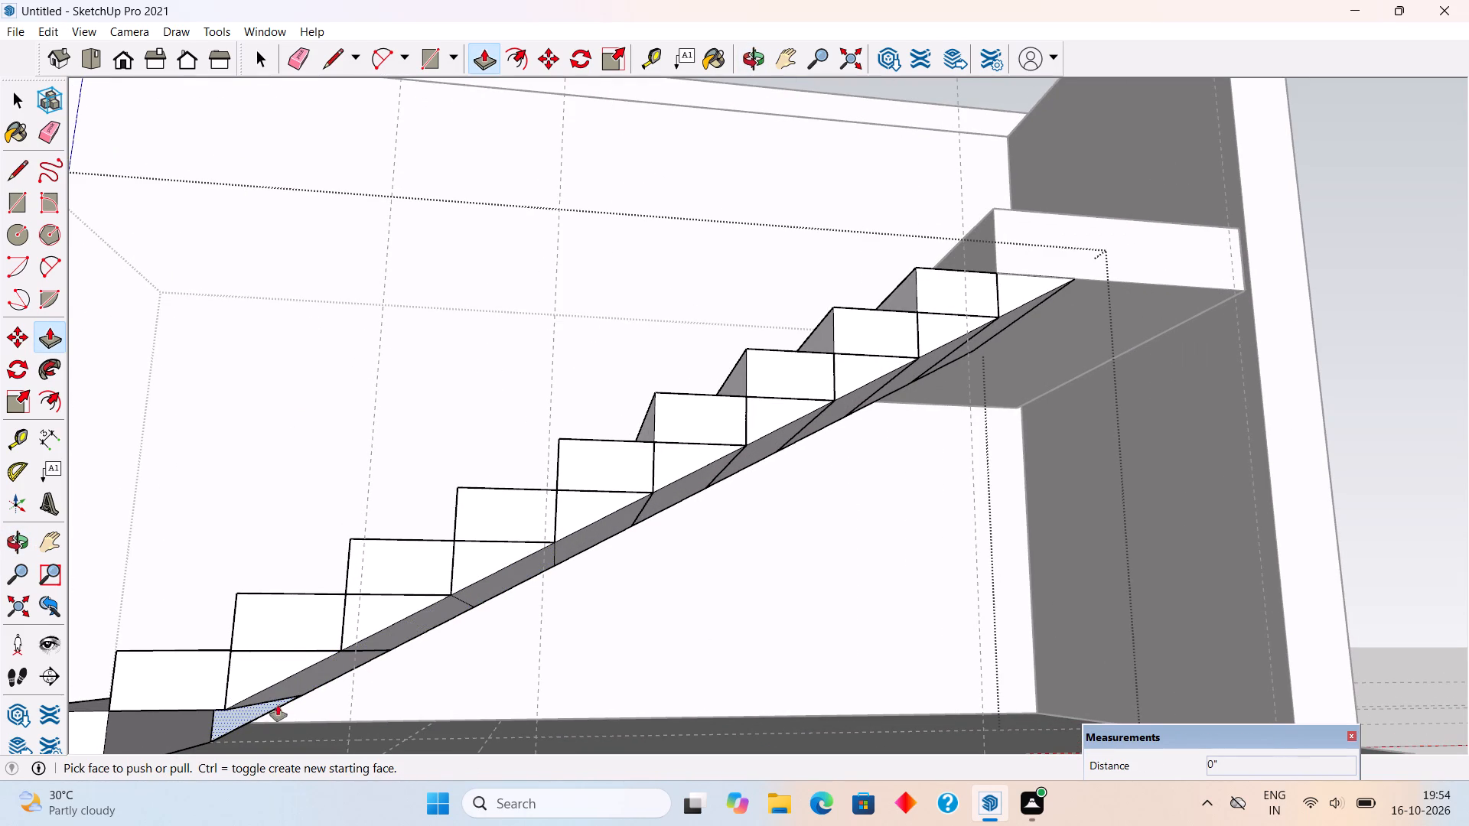
pyautogui.doubleClick(259, 707)
pyautogui.scroll(-5, 705, 561)
pyautogui.press('space')
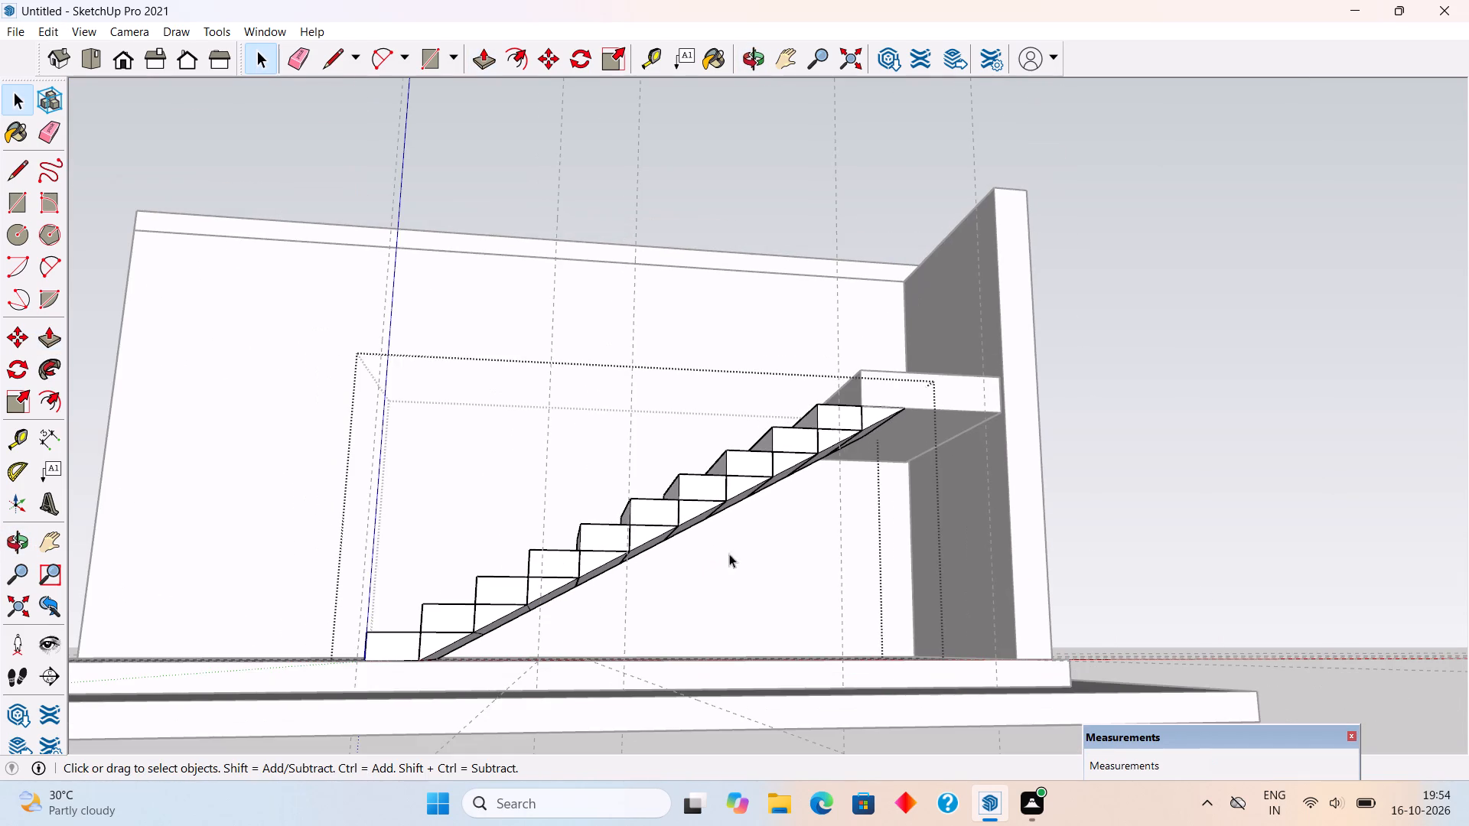
pyautogui.click(1168, 359)
# Examine the staircase's sloped underside, its steps and its junction with the landing from below, the front and above.
pyautogui.moveTo(880, 365); pyautogui.dragTo(896, 431, button='middle')
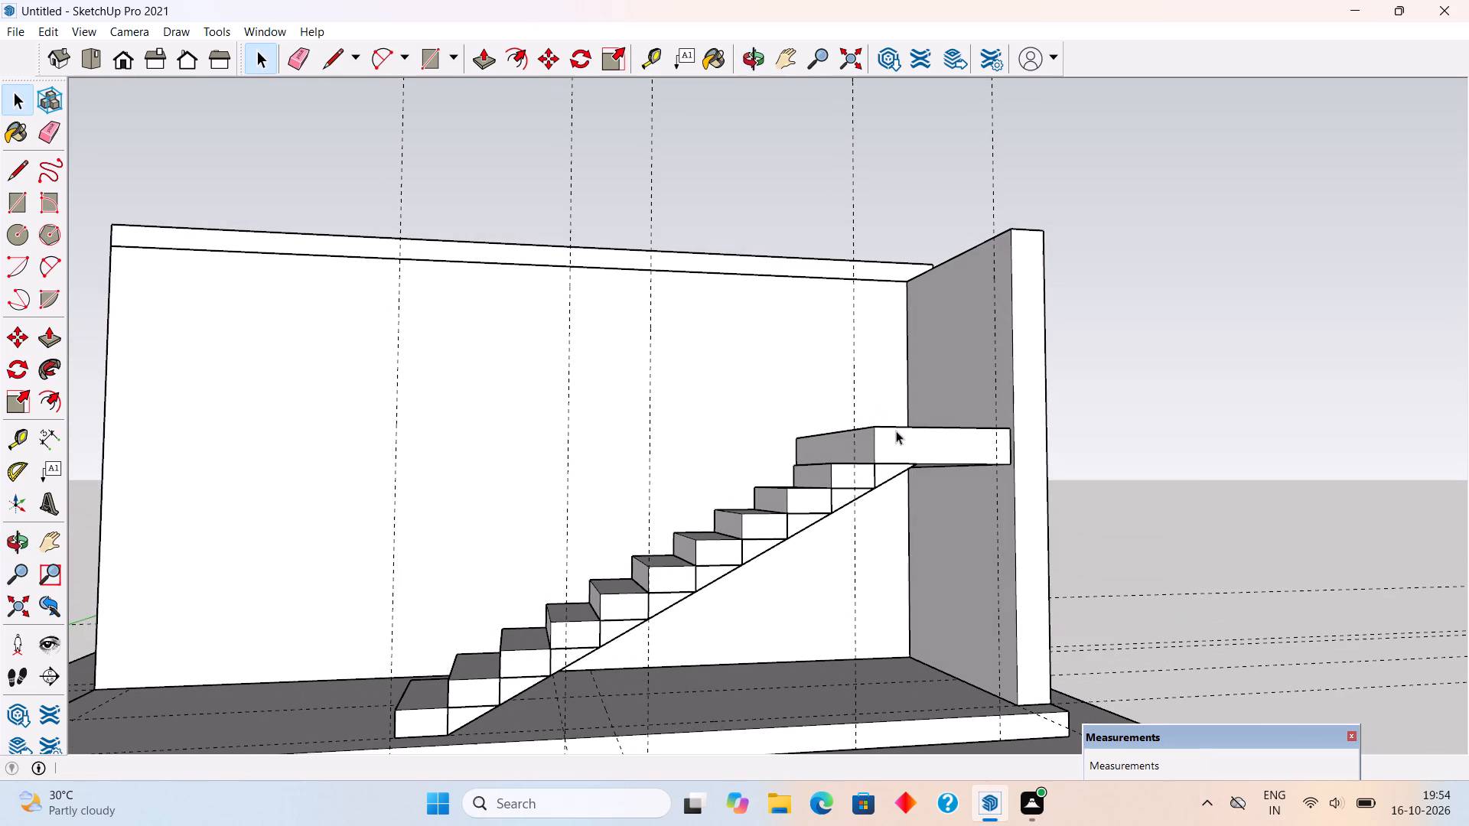
pyautogui.moveTo(897, 431); pyautogui.dragTo(510, 336, button='middle')
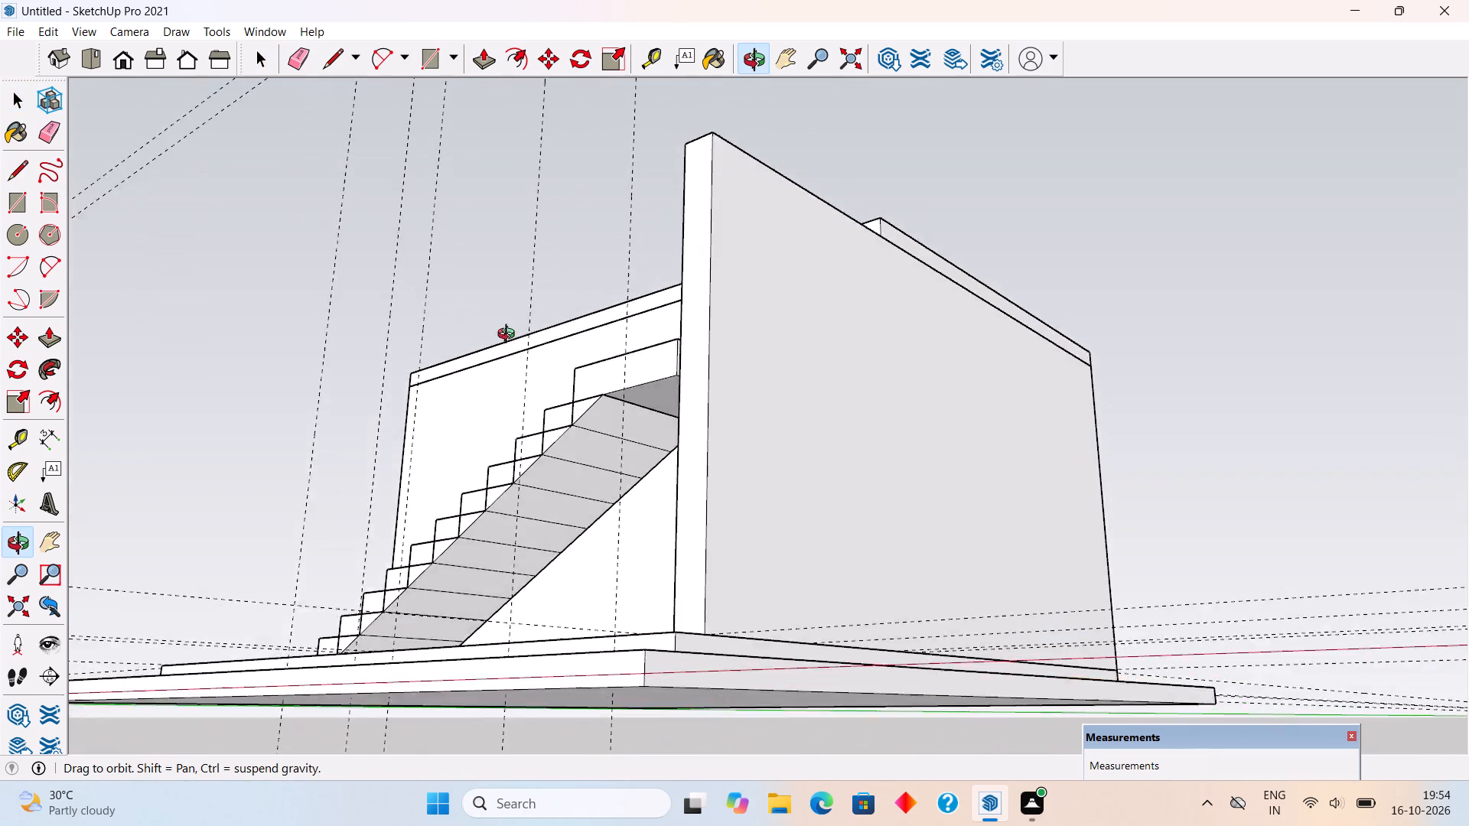
pyautogui.moveTo(510, 336); pyautogui.dragTo(823, 580, button='middle')
pyautogui.click(734, 636)
pyautogui.moveTo(712, 559); pyautogui.dragTo(673, 499, button='middle')
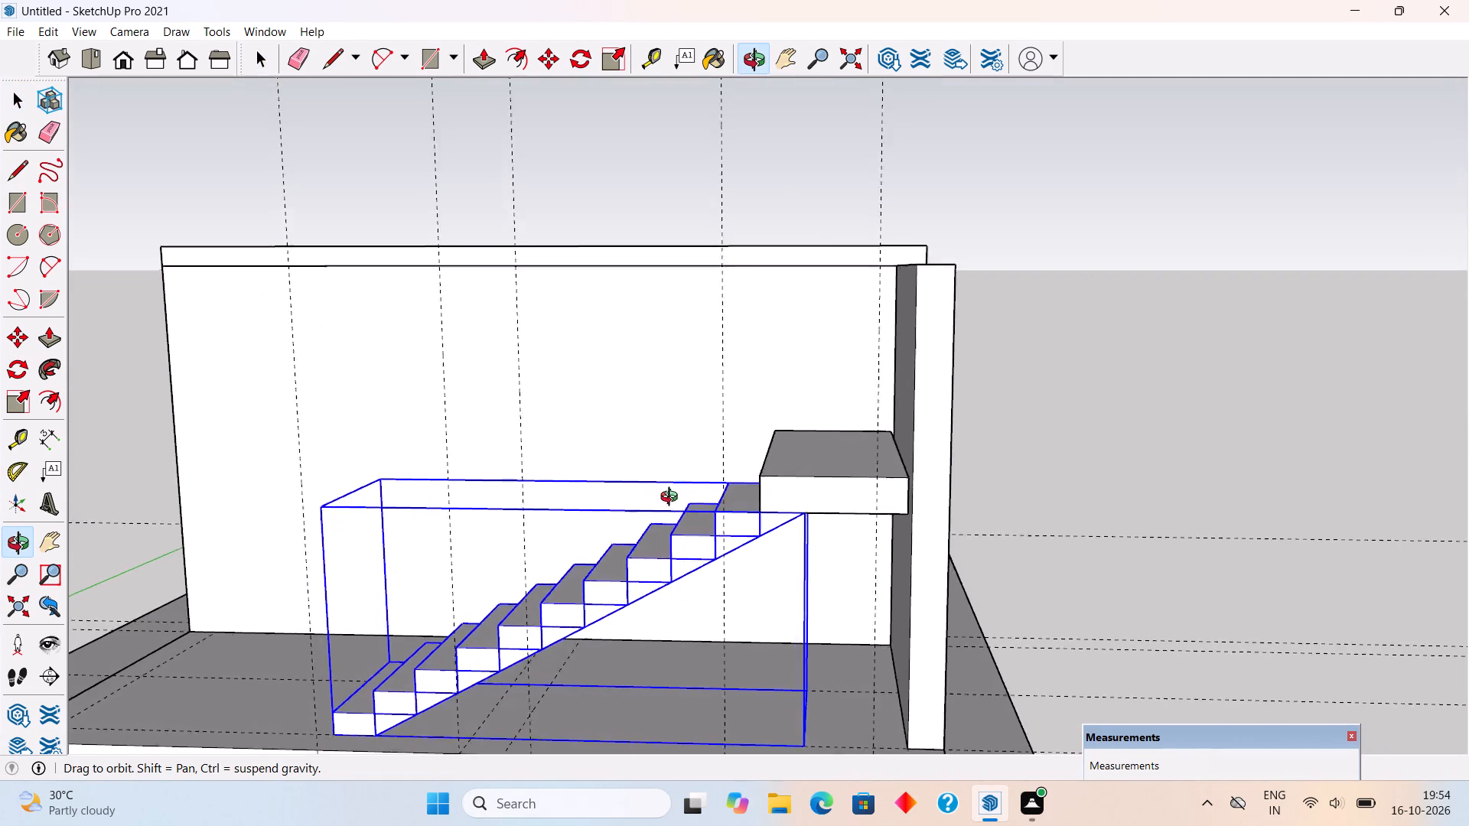
pyautogui.moveTo(673, 499); pyautogui.dragTo(682, 499, button='middle')
pyautogui.scroll(-2, 682, 499)
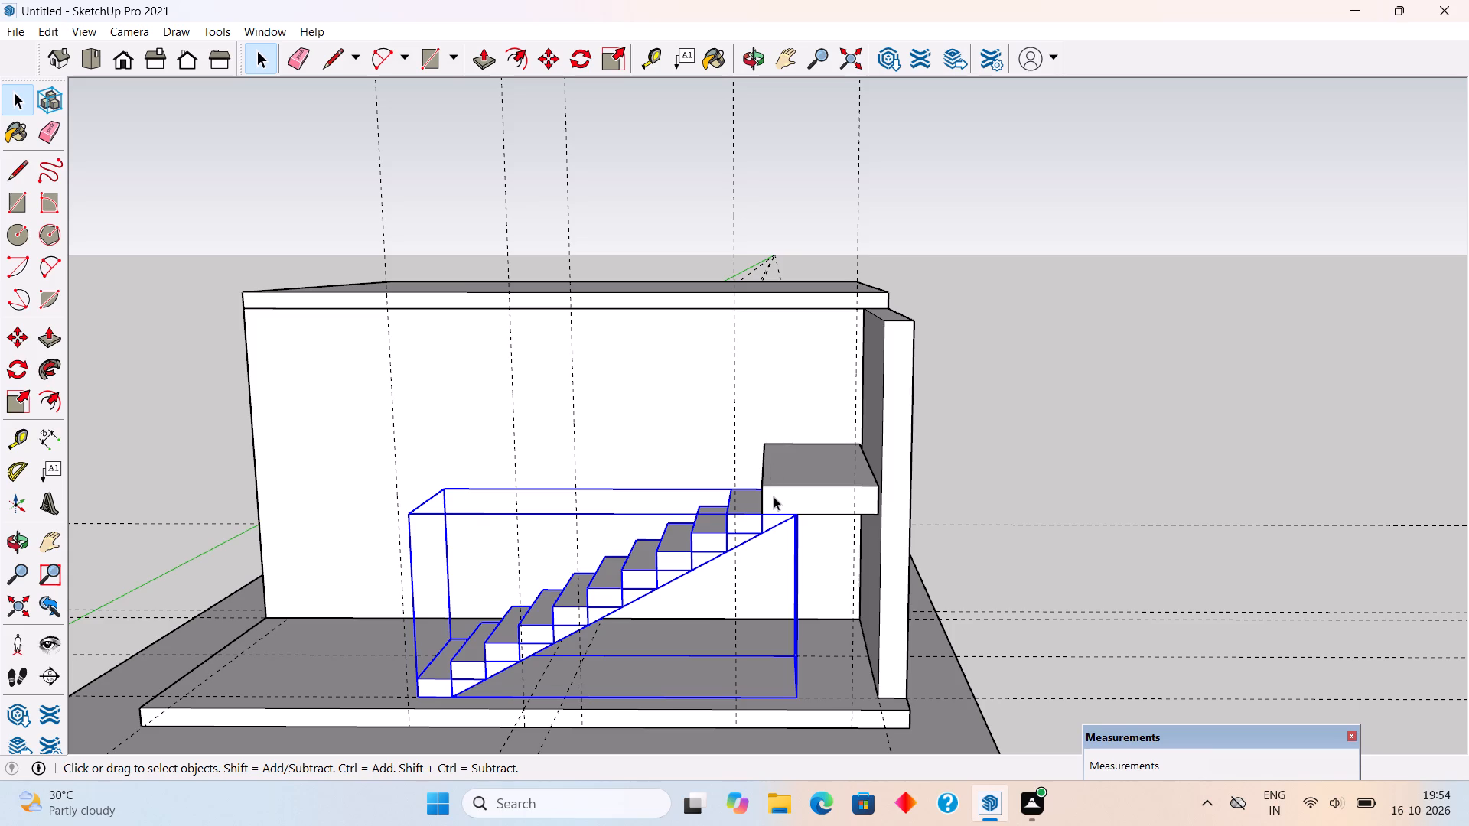
pyautogui.moveTo(801, 510); pyautogui.dragTo(813, 577, button='middle')
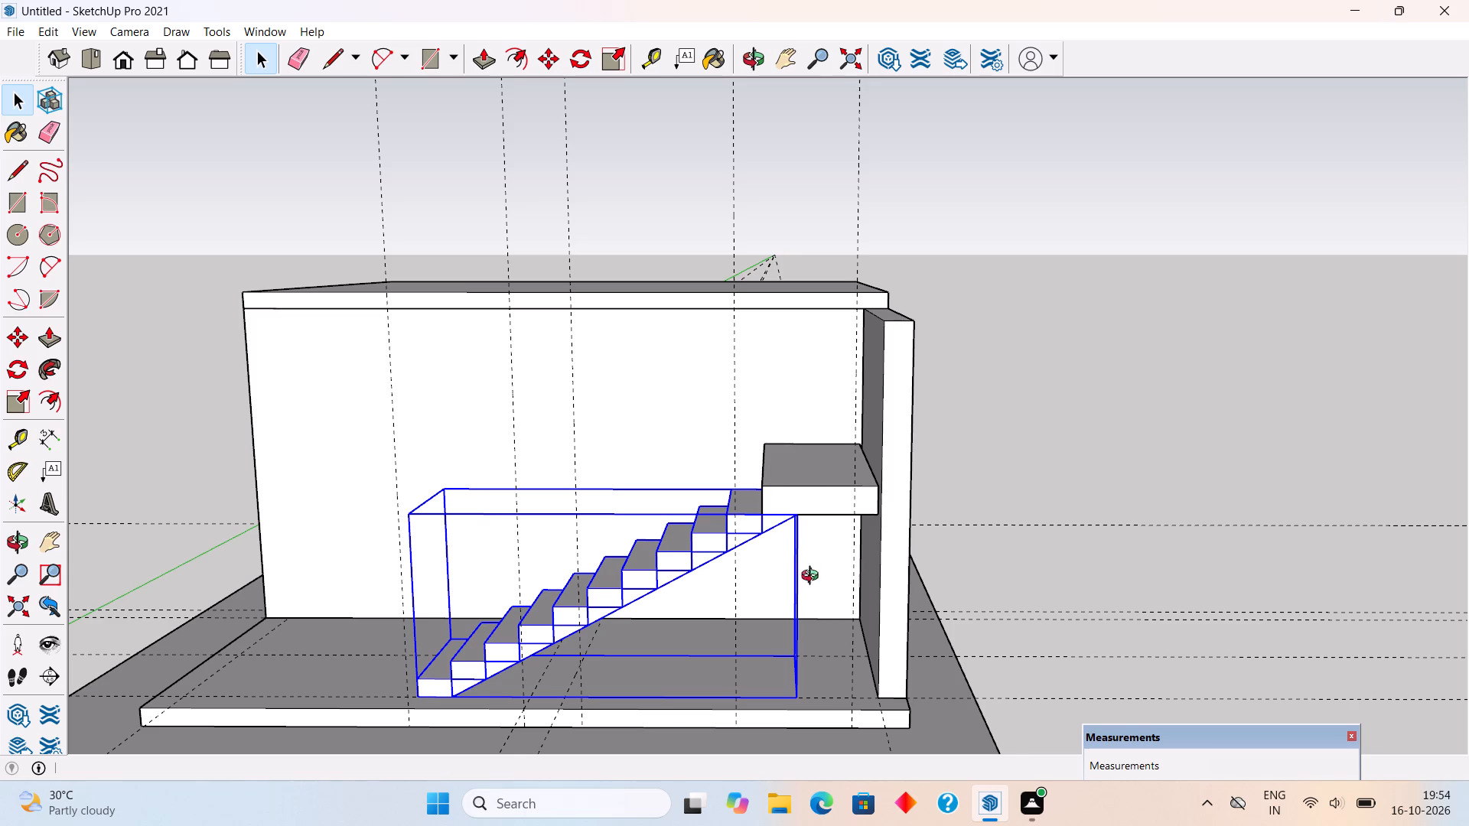
pyautogui.moveTo(813, 577); pyautogui.dragTo(876, 667, button='middle')
pyautogui.moveTo(781, 513); pyautogui.dragTo(1167, 612, button='middle')
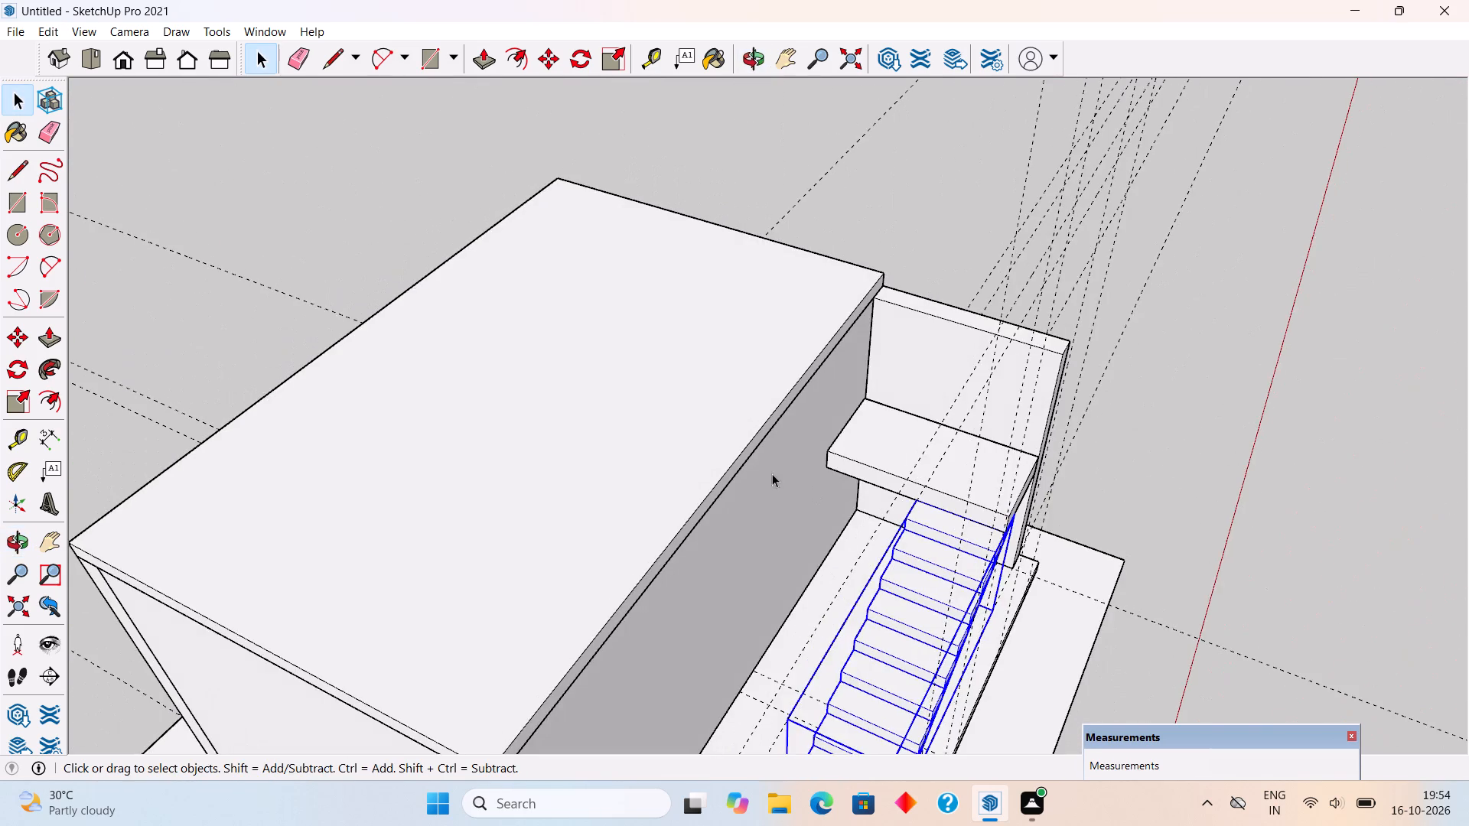
# Place a guide 3' in from the landing's edge along the room wall and another 11" out from its stair-side edge.
pyautogui.scroll(5, 777, 454)
pyautogui.moveTo(973, 467); pyautogui.dragTo(1009, 569, button='middle')
pyautogui.scroll(1, 1009, 569)
pyautogui.scroll(6, 1153, 495)
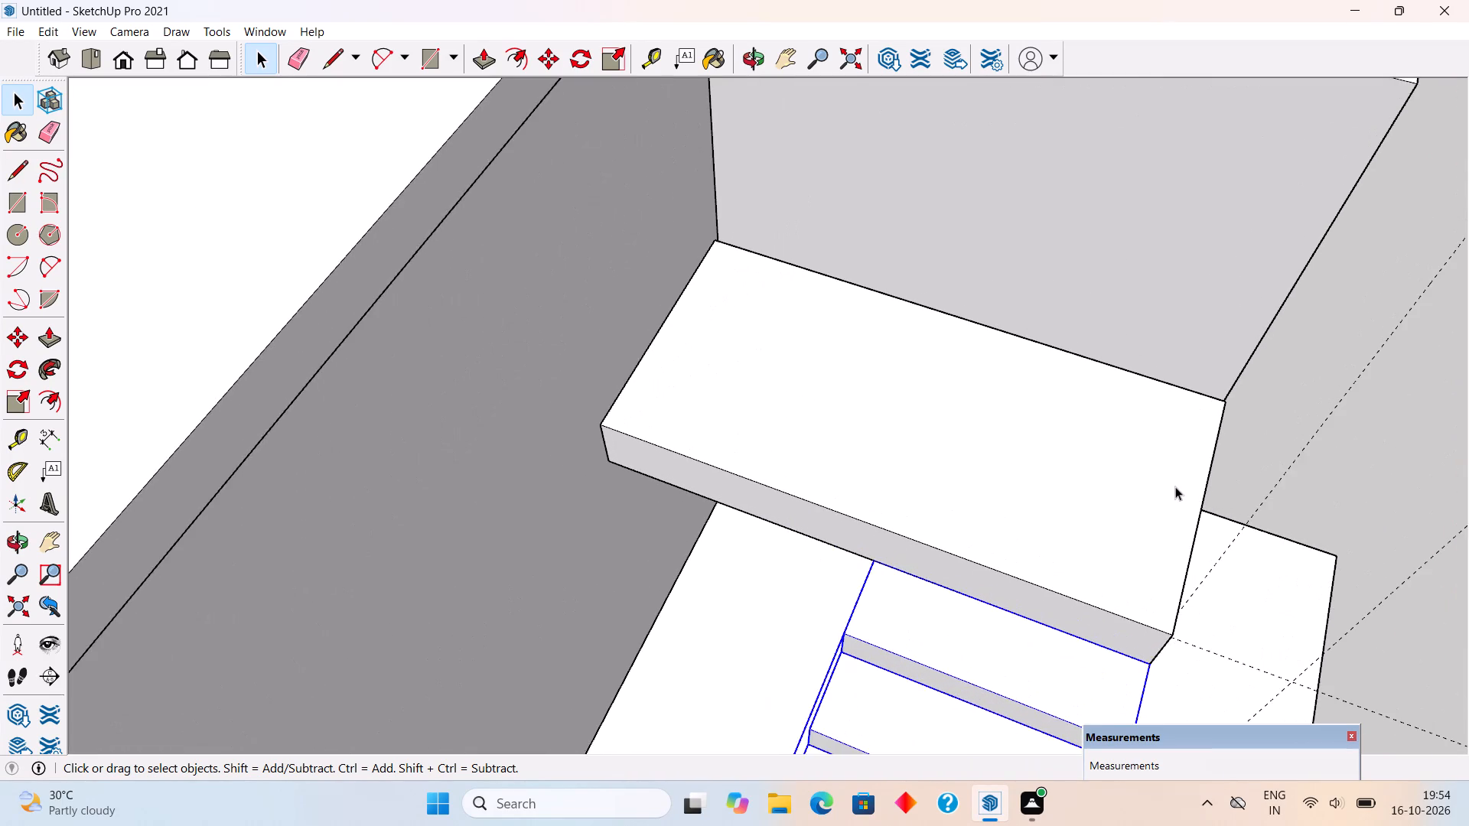
pyautogui.scroll(1, 1175, 486)
pyautogui.press('t')
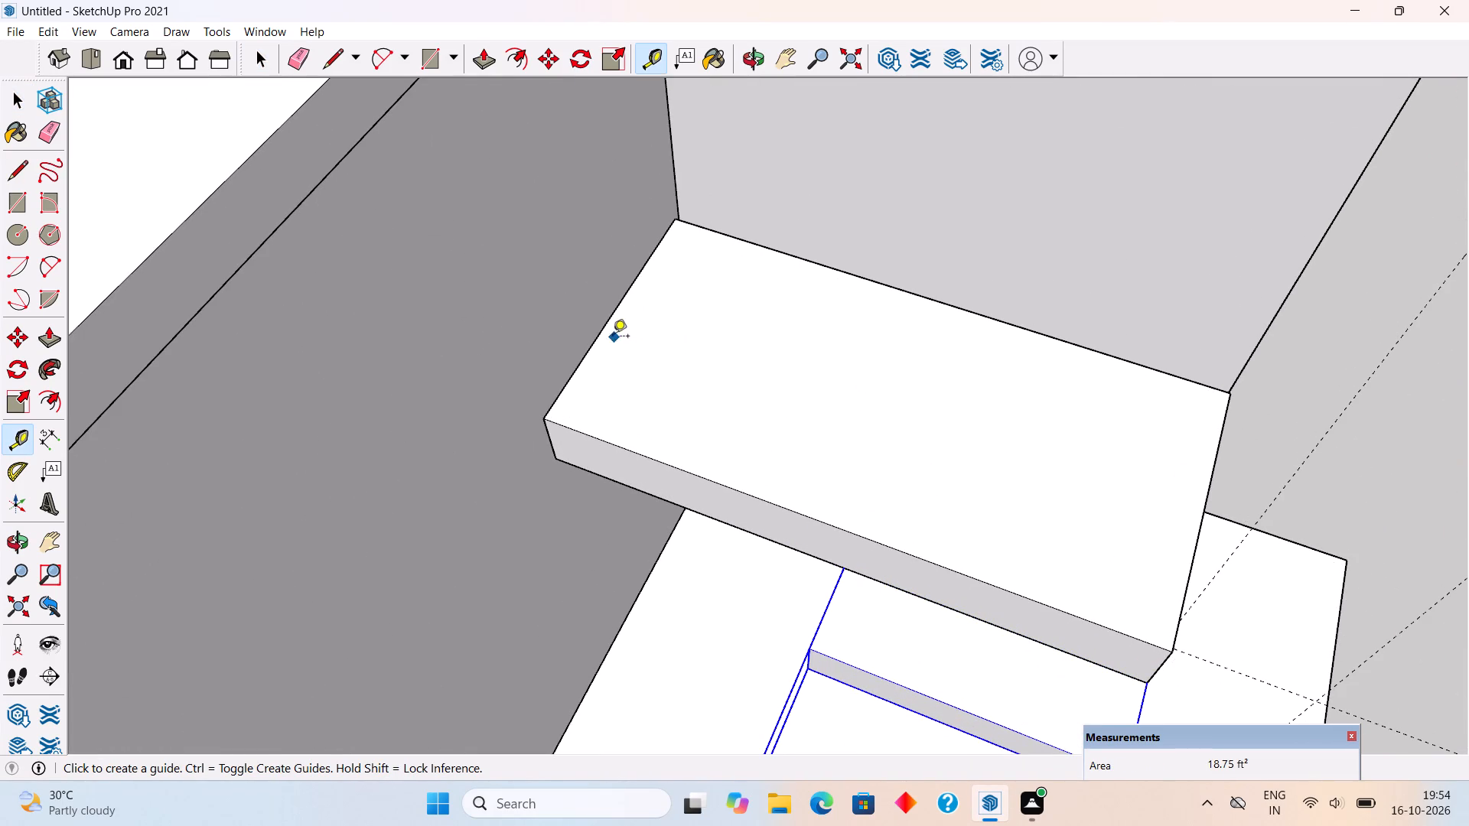
pyautogui.click(575, 372)
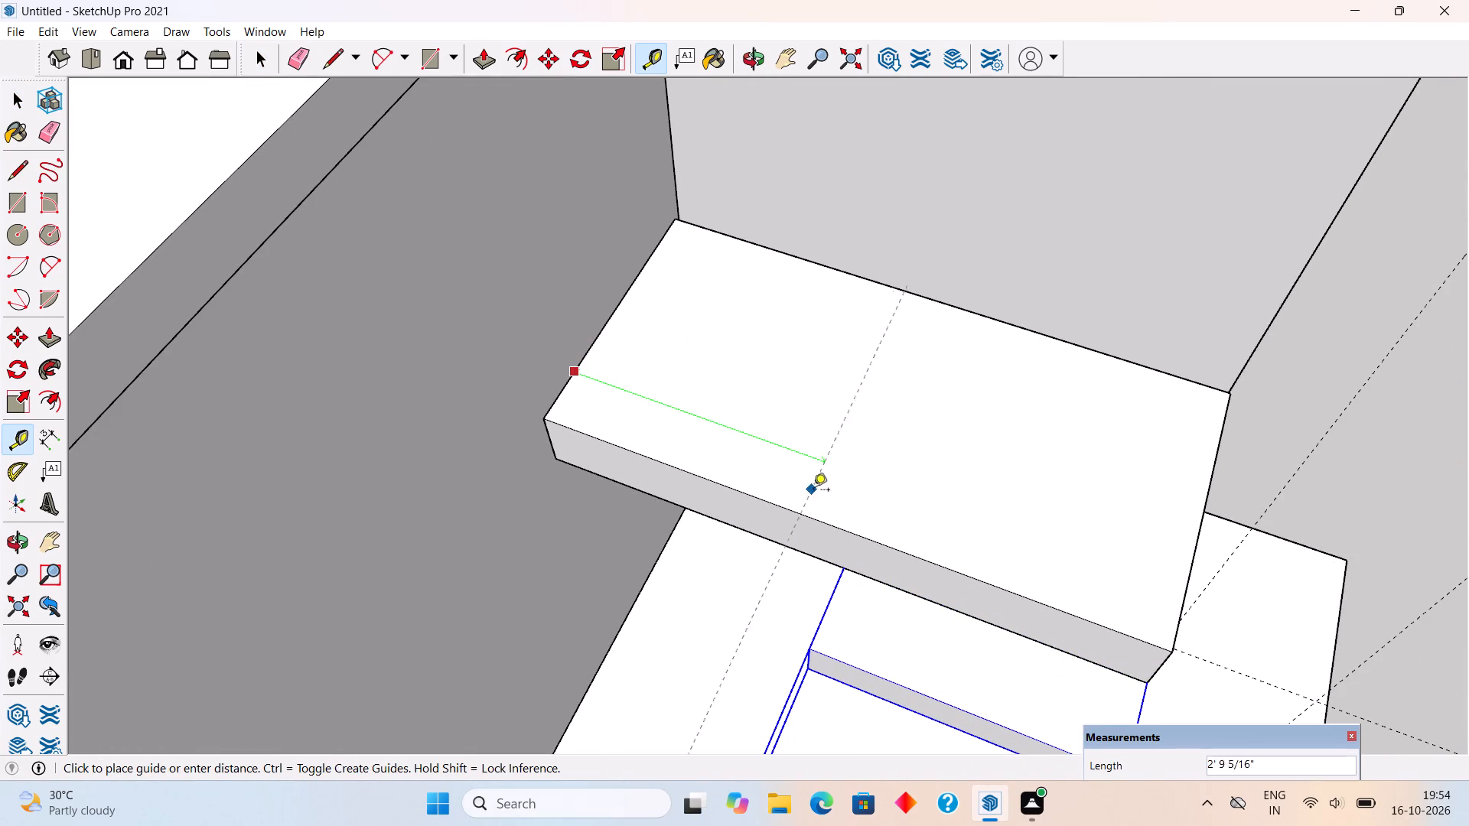
pyautogui.write("3'")
pyautogui.press('Return')
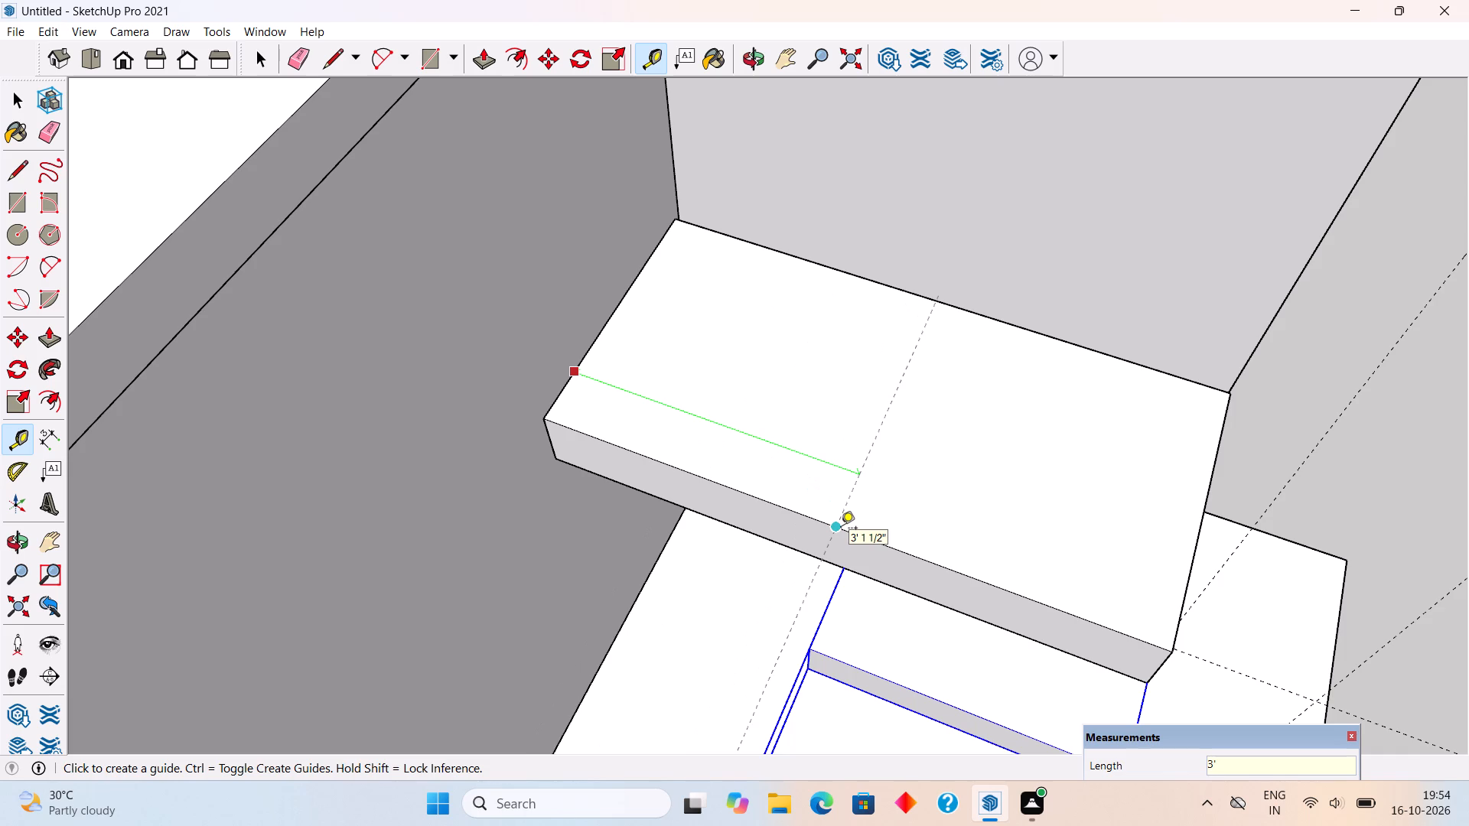
pyautogui.click(780, 505)
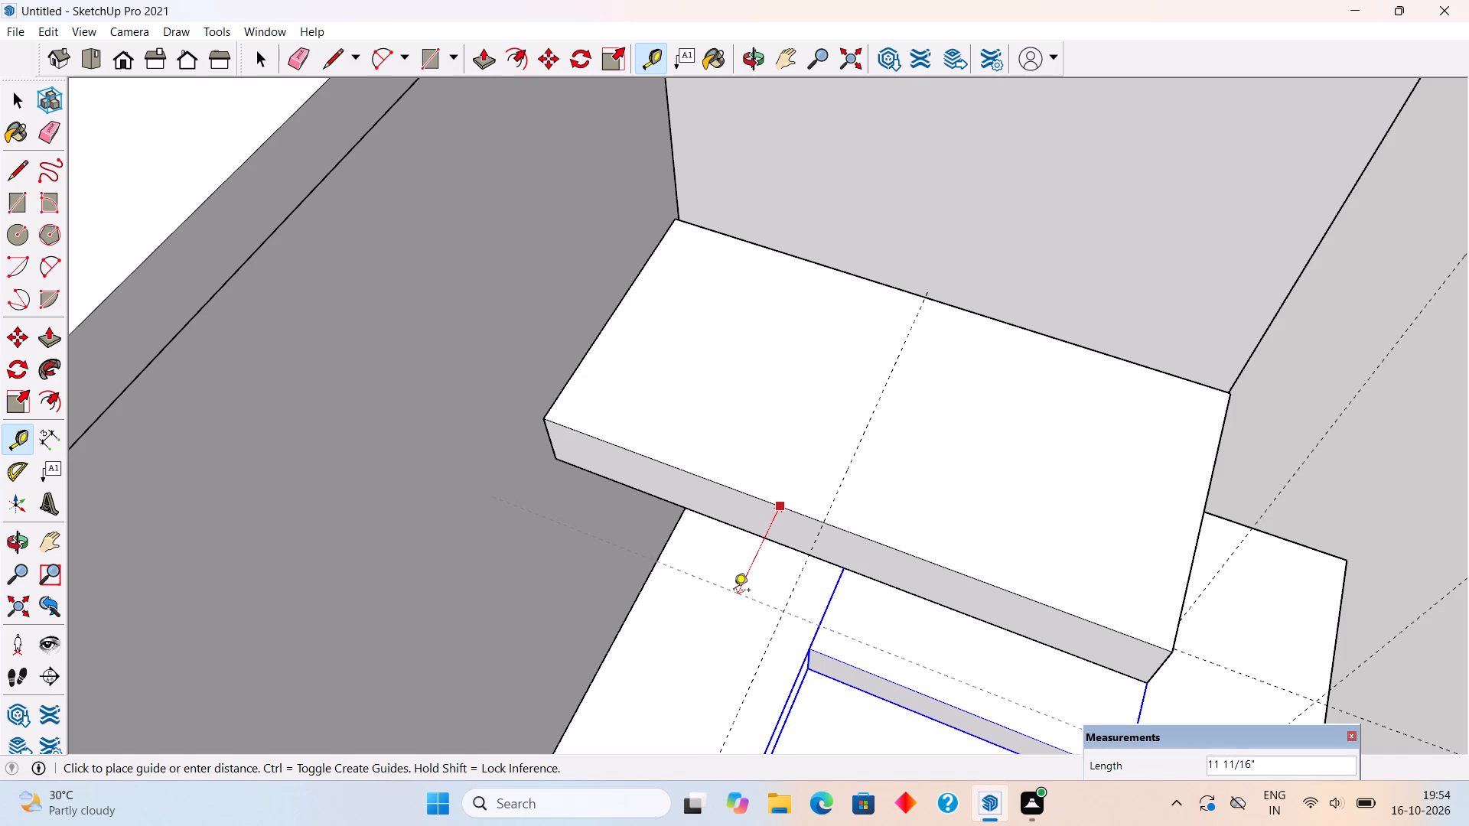
pyautogui.write('11"')
pyautogui.press('Return')
pyautogui.press('space')
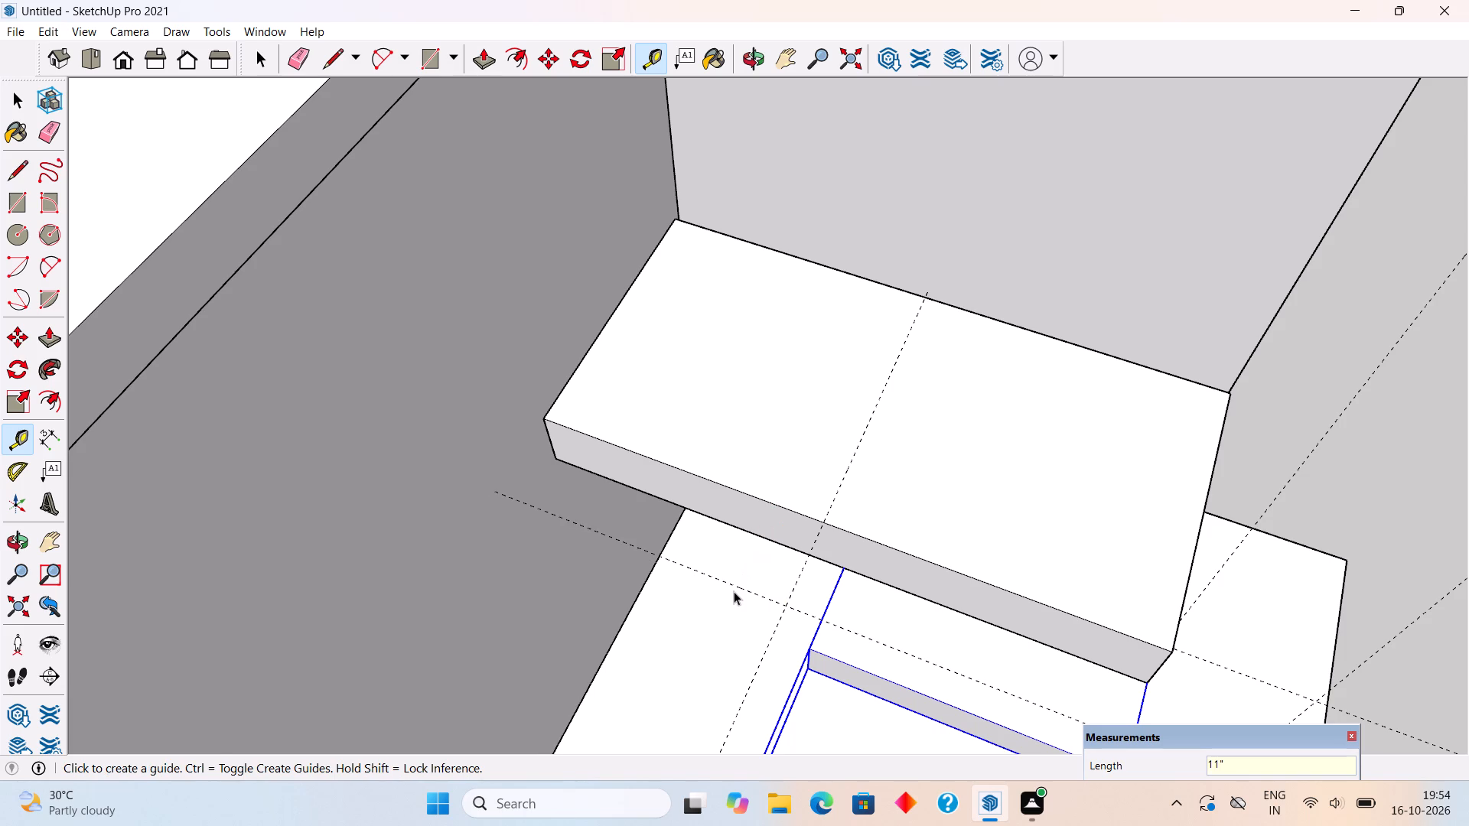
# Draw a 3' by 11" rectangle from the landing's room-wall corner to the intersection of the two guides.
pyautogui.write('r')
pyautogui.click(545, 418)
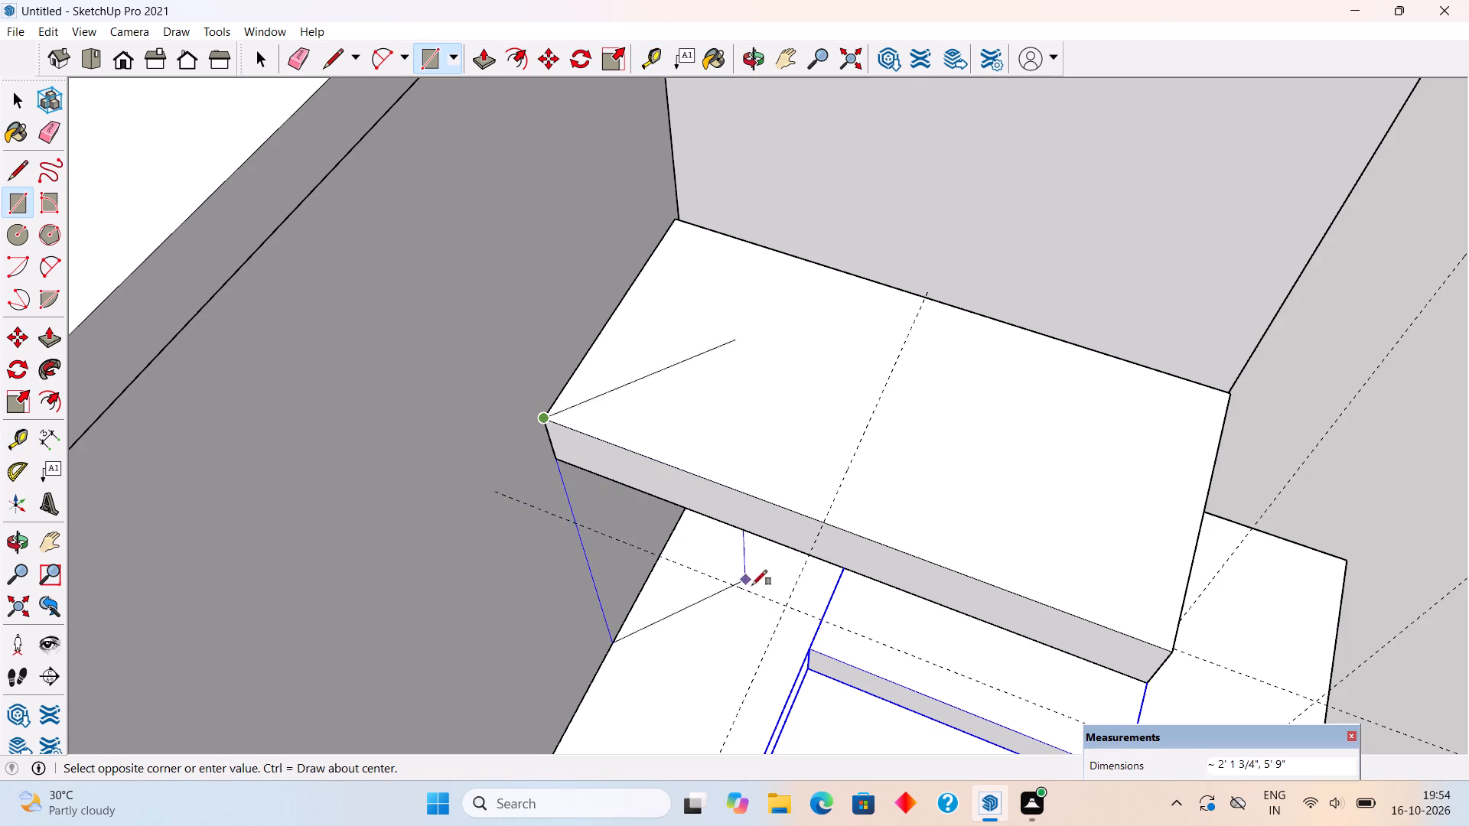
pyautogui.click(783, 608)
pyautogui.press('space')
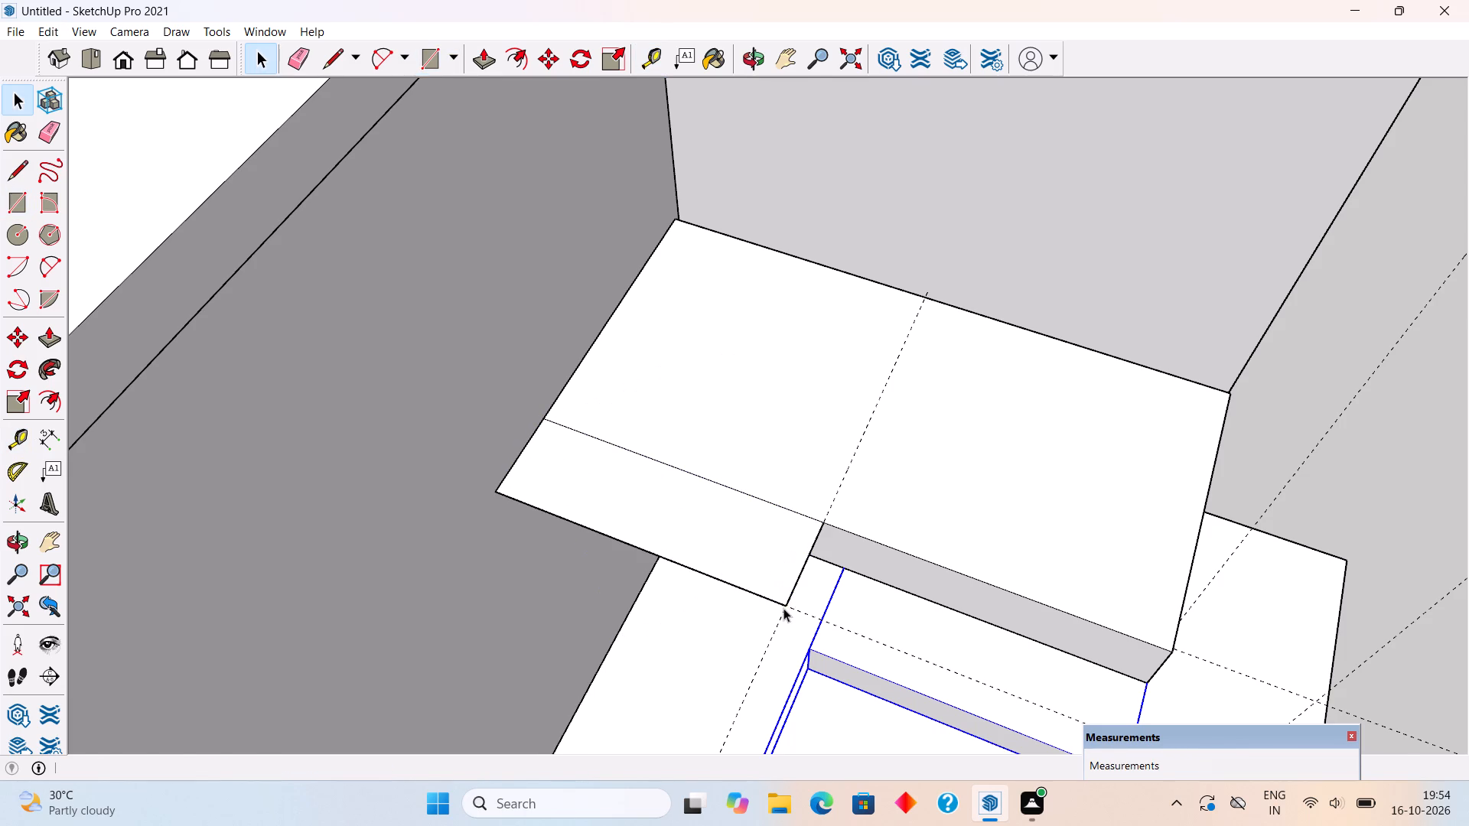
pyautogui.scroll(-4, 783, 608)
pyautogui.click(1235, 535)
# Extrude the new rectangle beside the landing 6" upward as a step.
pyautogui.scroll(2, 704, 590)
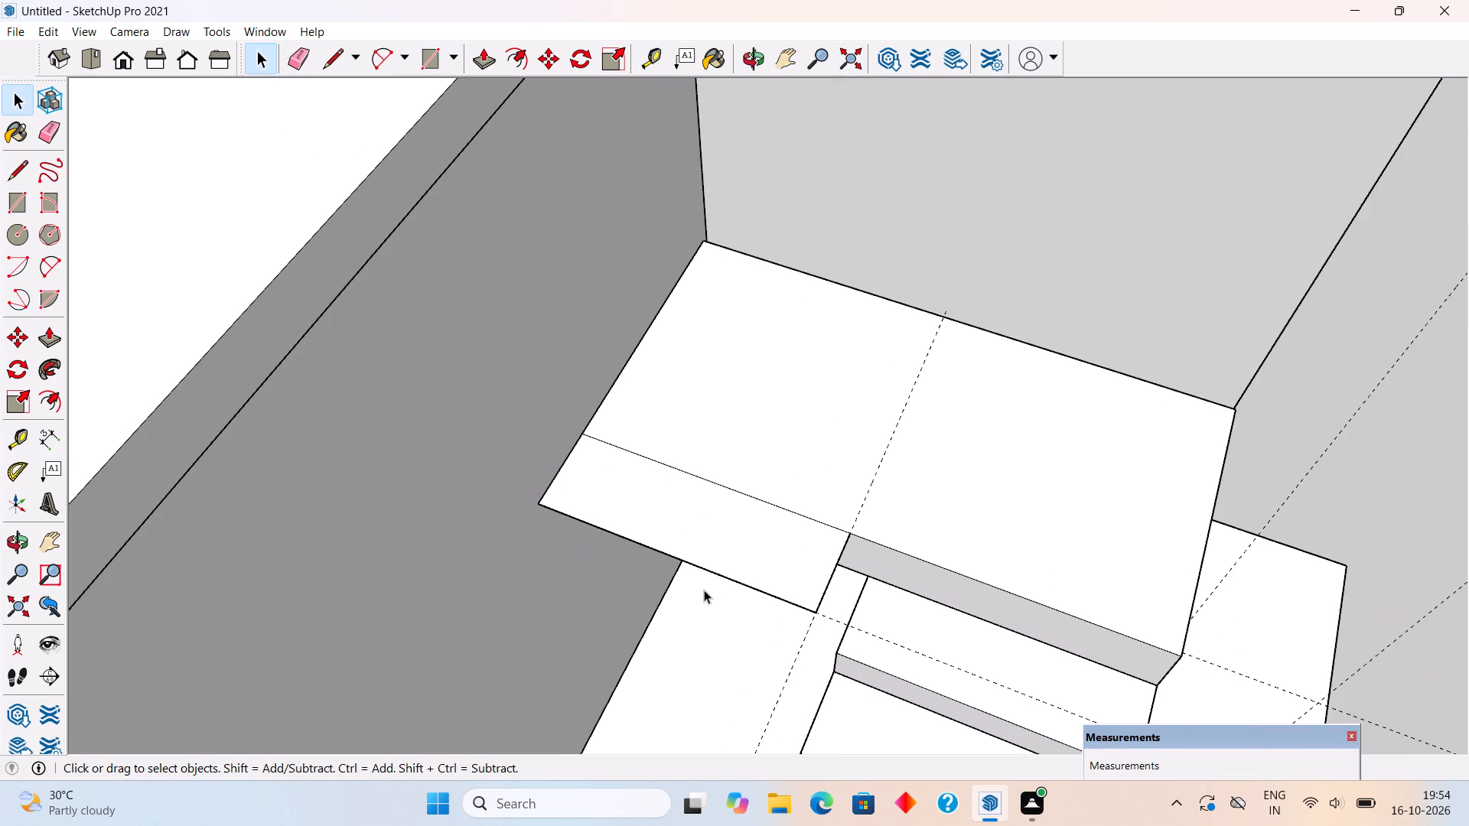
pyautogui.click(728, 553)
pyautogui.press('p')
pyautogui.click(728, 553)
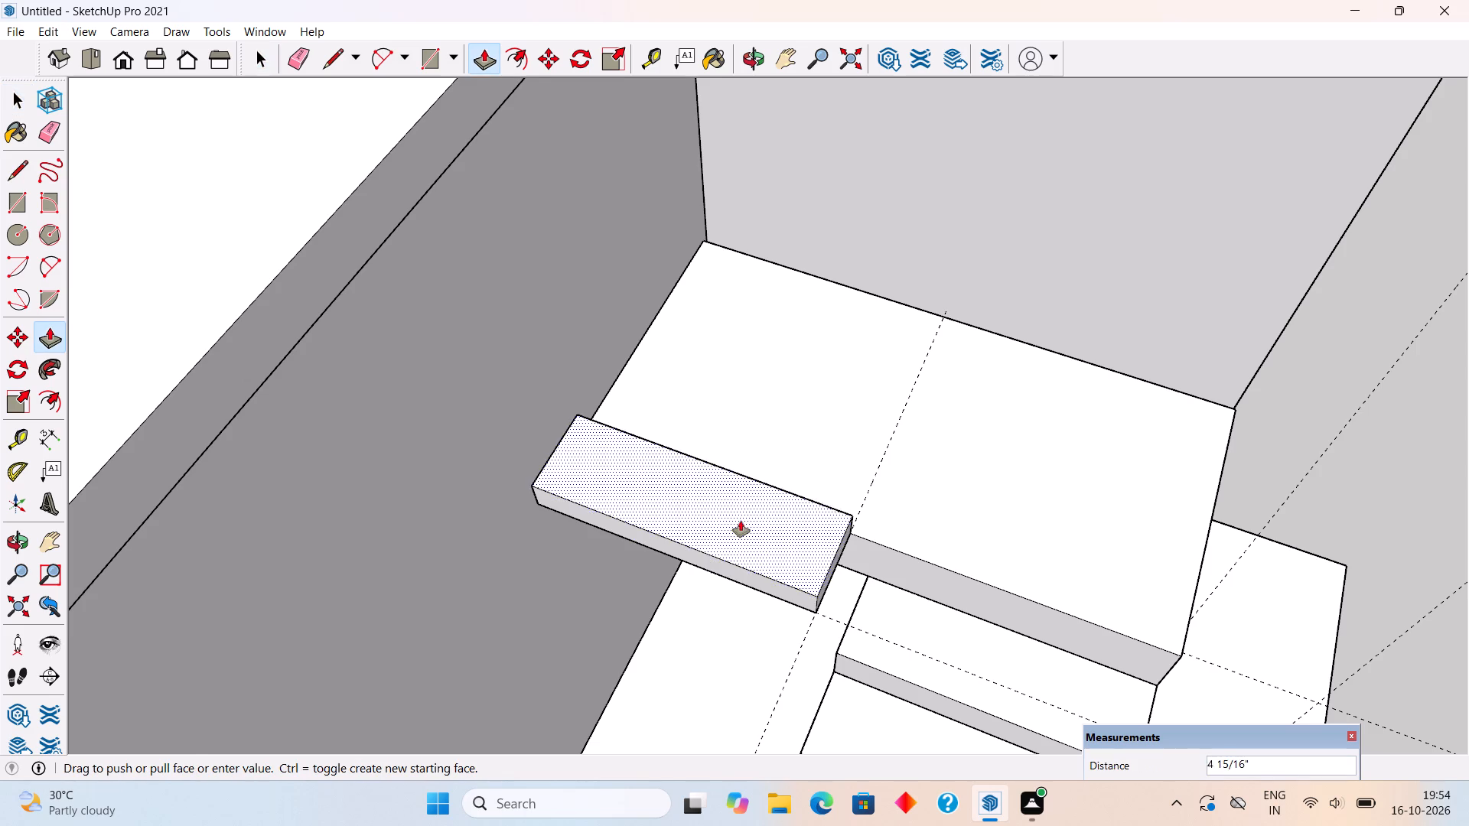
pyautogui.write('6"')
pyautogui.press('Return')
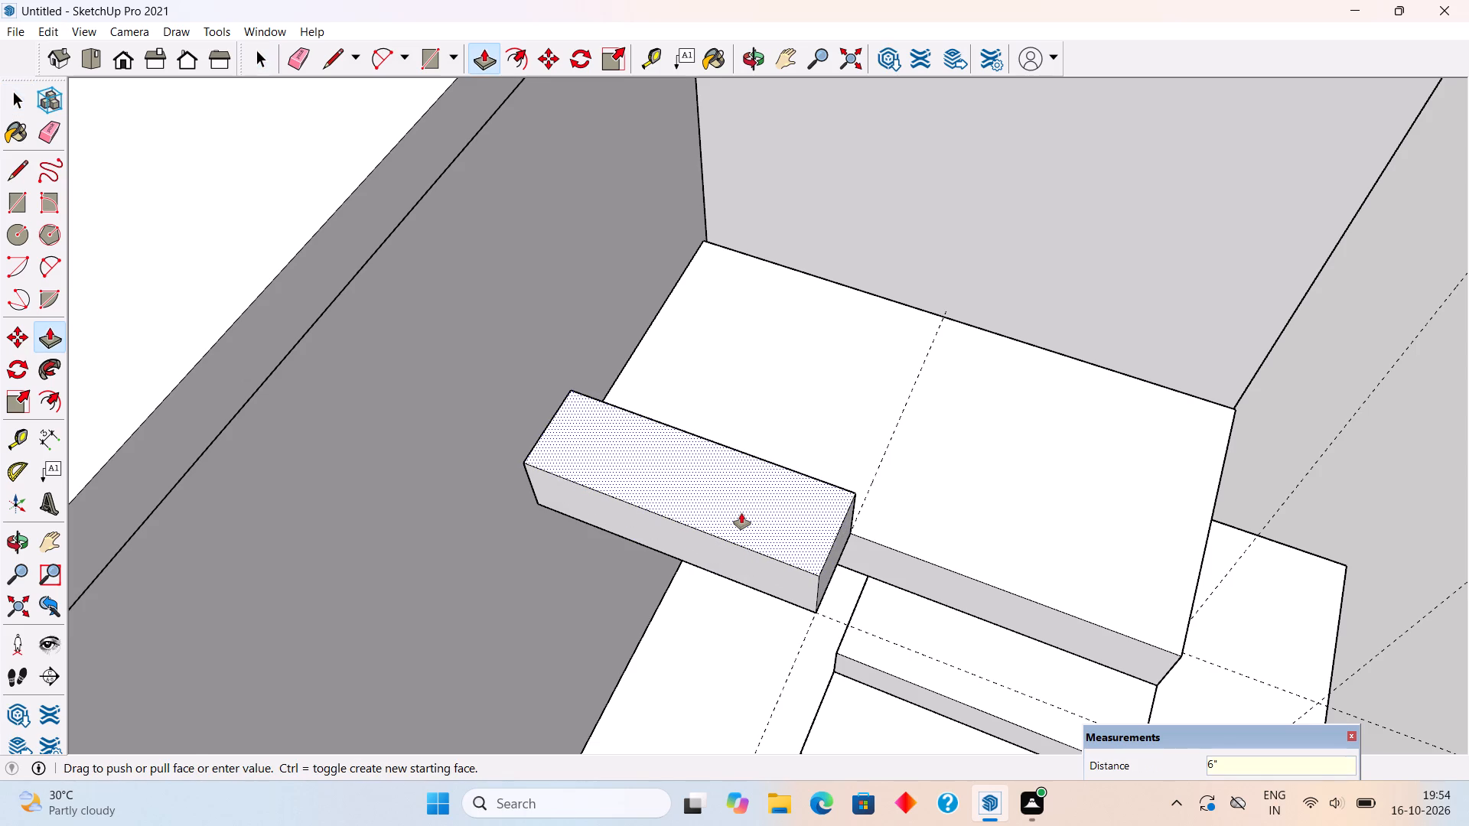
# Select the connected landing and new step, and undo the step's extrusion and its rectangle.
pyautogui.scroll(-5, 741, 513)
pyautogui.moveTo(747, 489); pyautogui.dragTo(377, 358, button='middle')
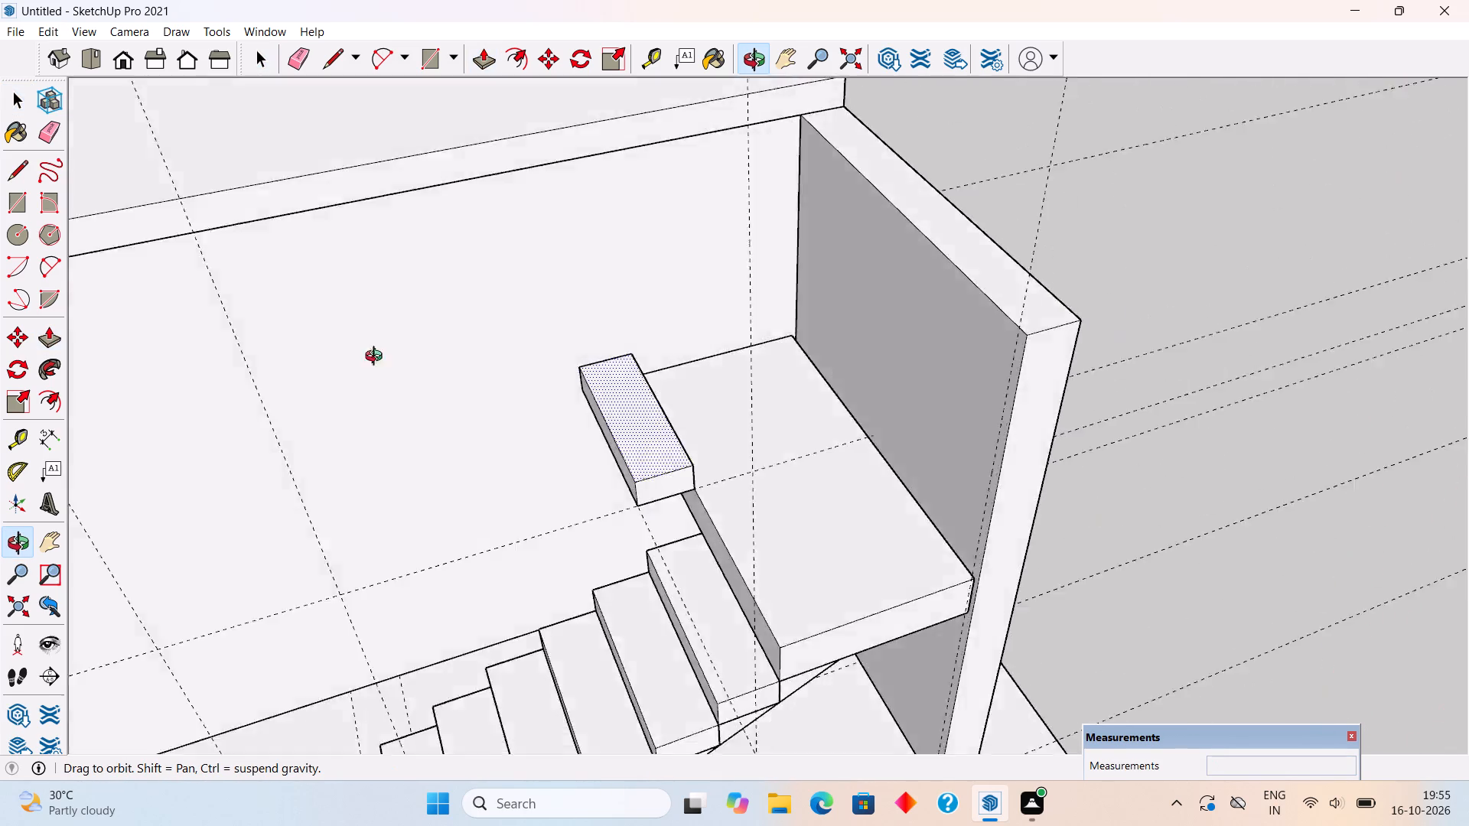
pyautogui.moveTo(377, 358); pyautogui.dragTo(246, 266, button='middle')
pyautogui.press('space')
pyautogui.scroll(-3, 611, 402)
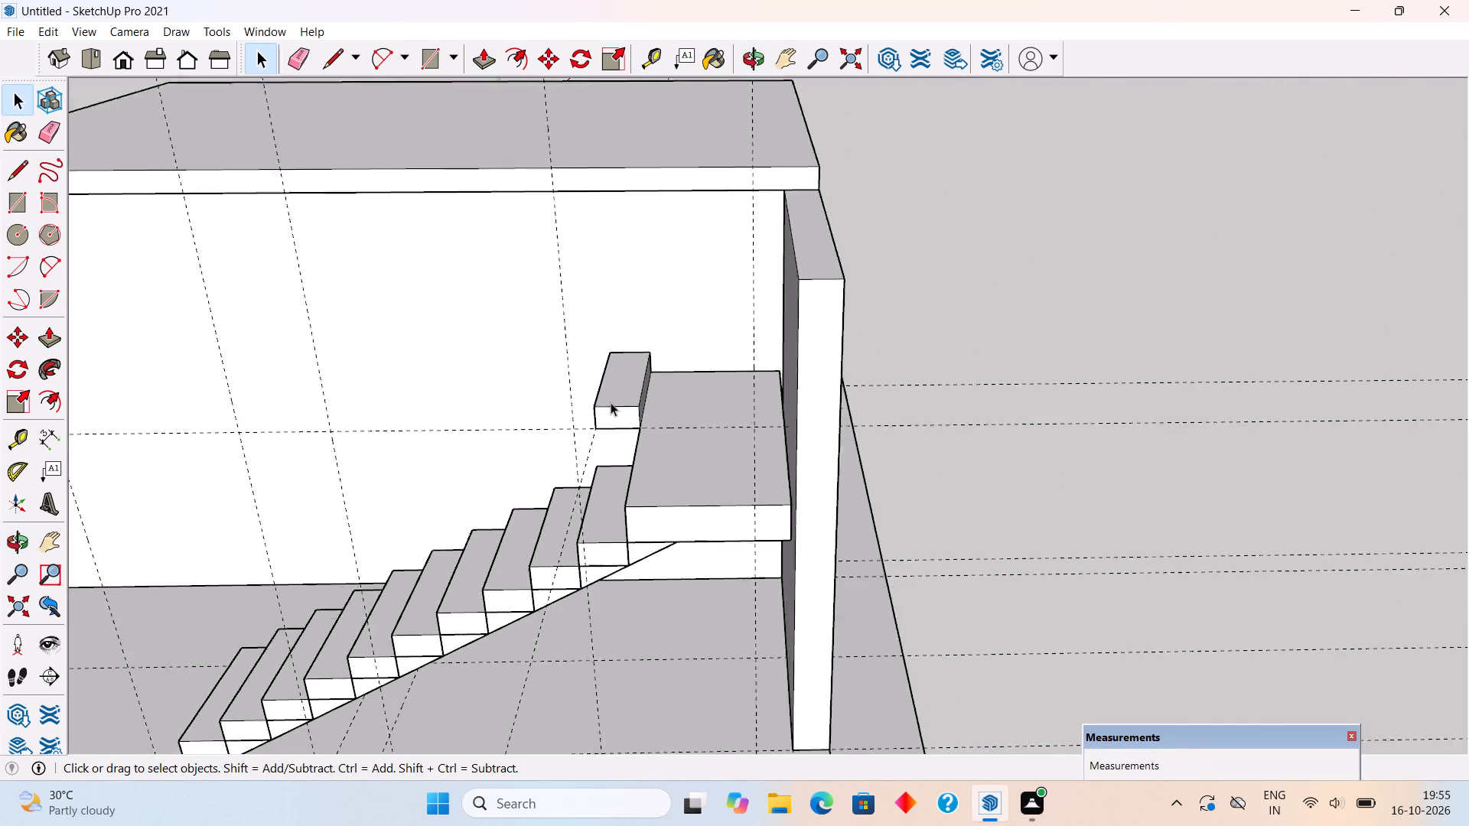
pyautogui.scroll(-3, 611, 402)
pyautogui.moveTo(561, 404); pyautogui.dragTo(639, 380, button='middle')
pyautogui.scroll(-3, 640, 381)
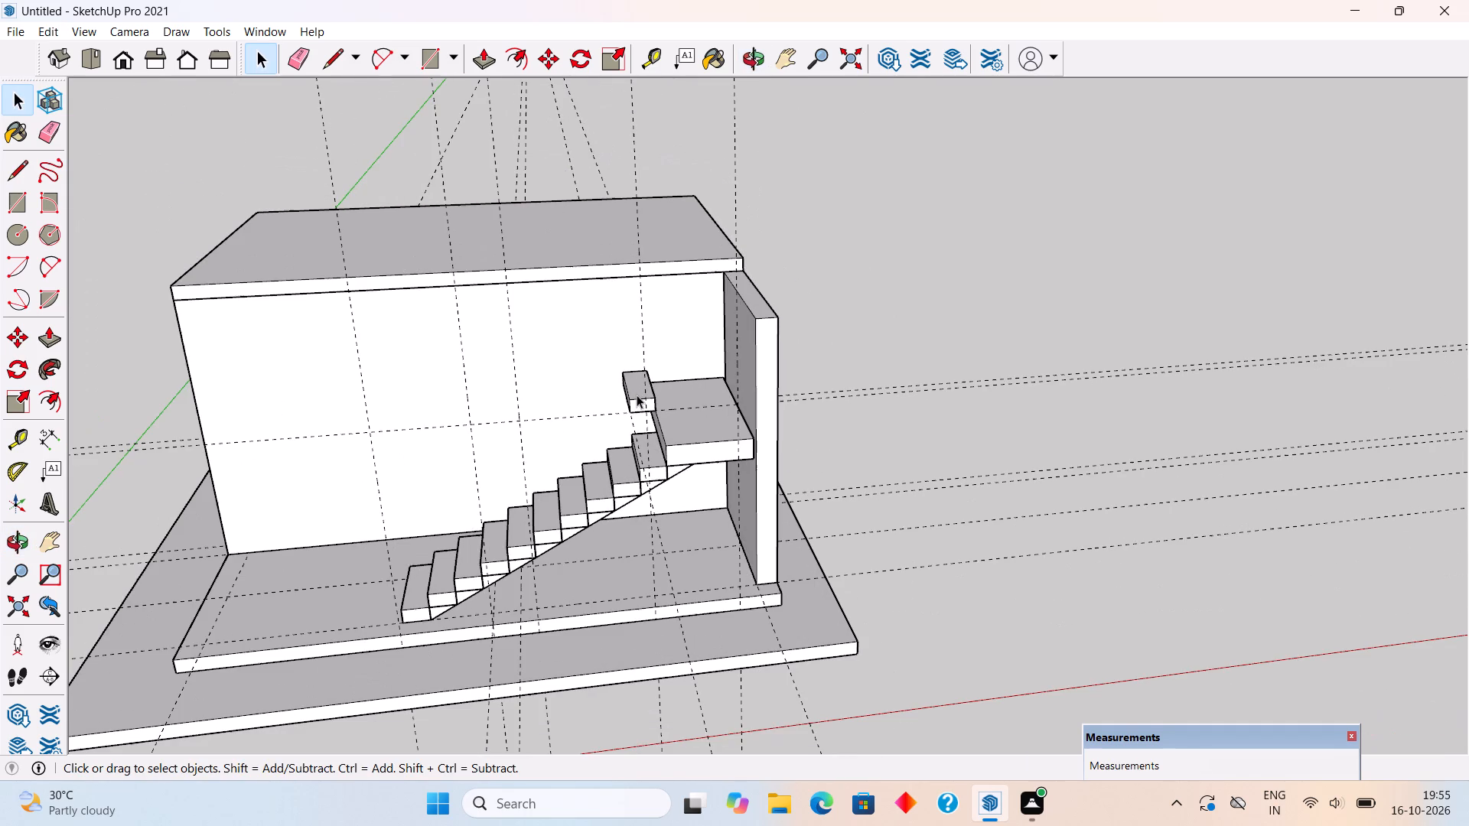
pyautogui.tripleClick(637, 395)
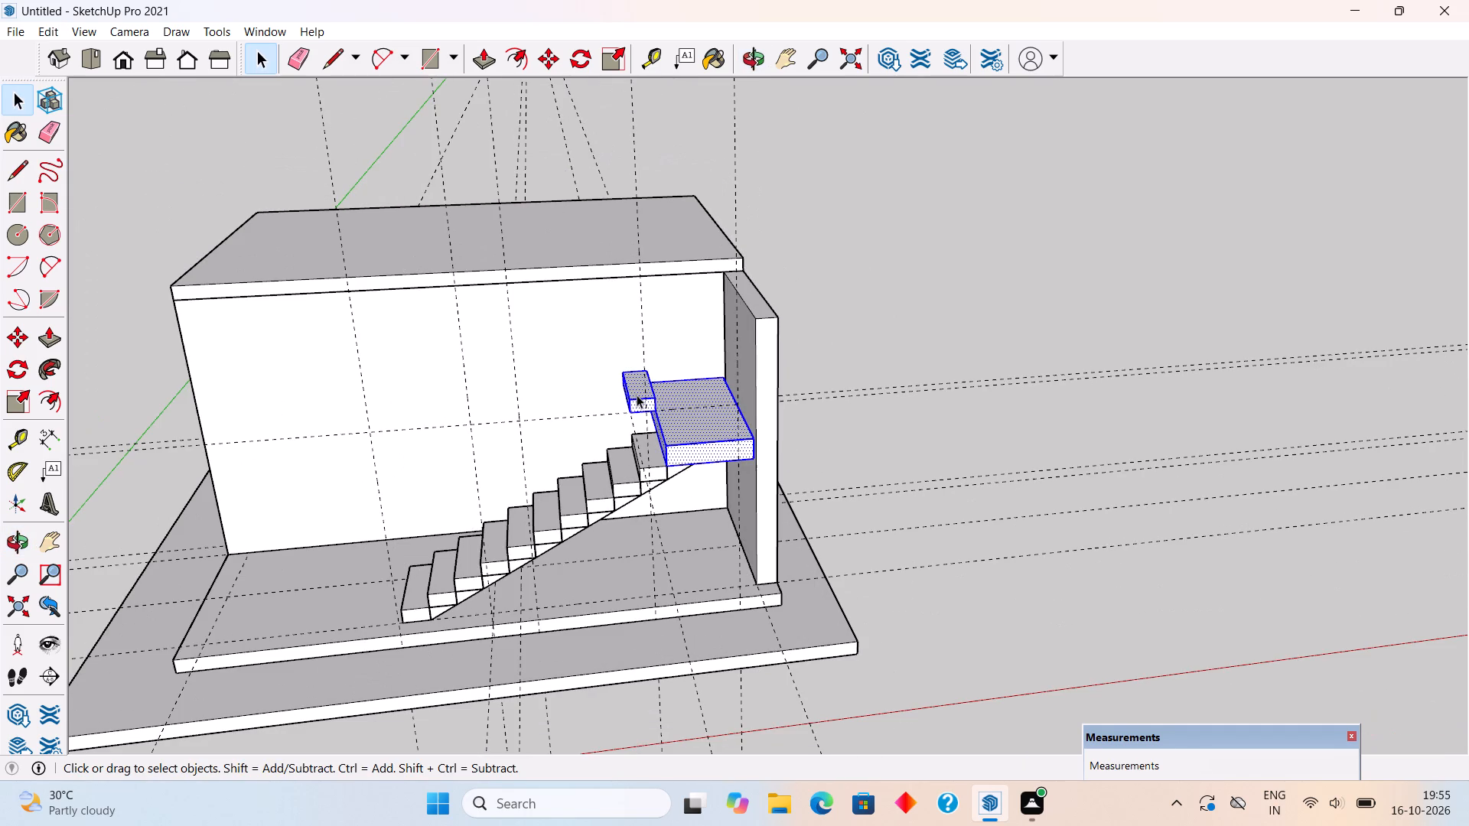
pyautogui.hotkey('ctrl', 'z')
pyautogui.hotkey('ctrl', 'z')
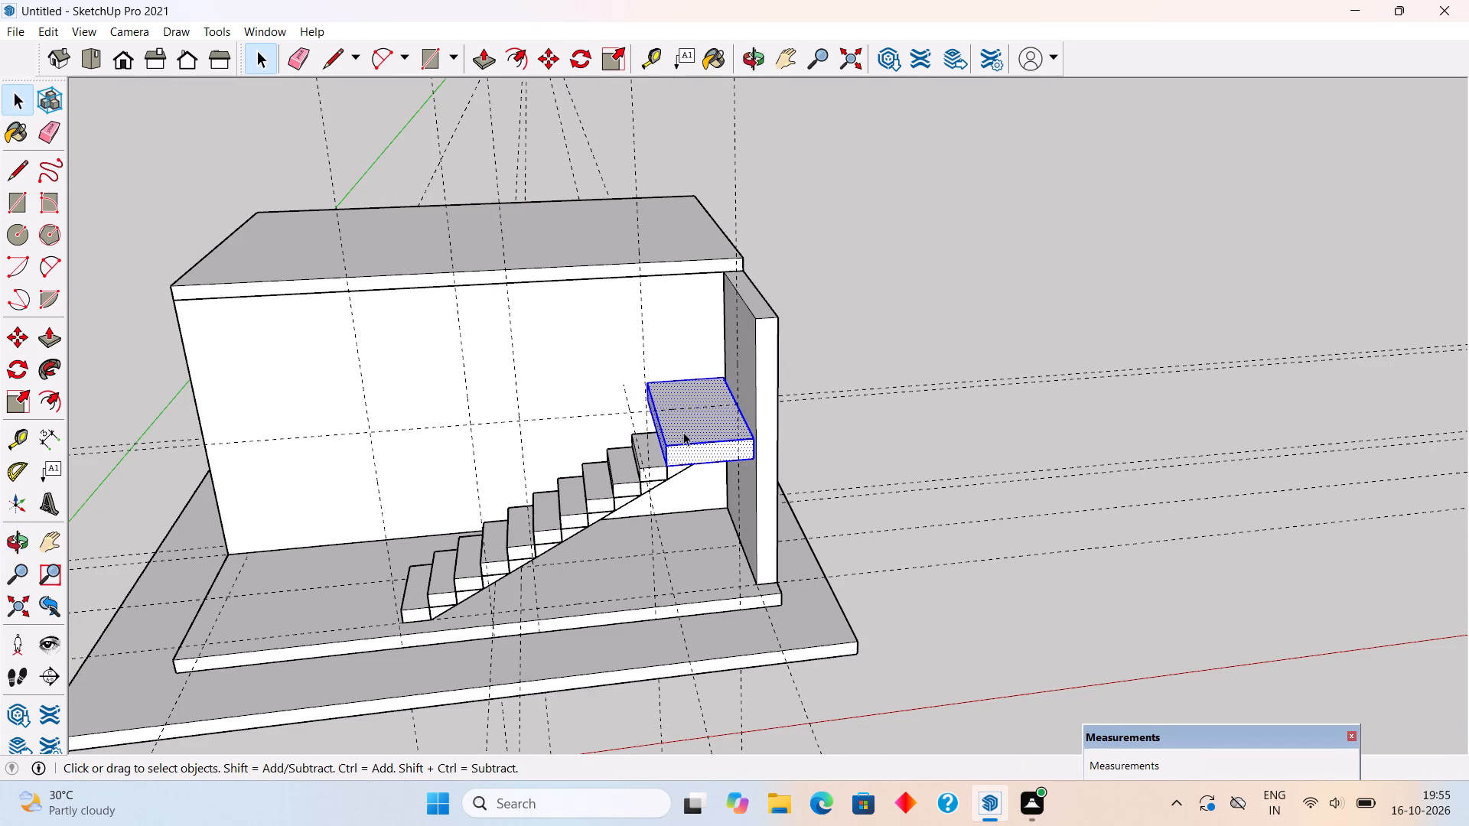
# Make the landing slab a separate group.
pyautogui.rightClick(683, 432)
pyautogui.click(736, 592)
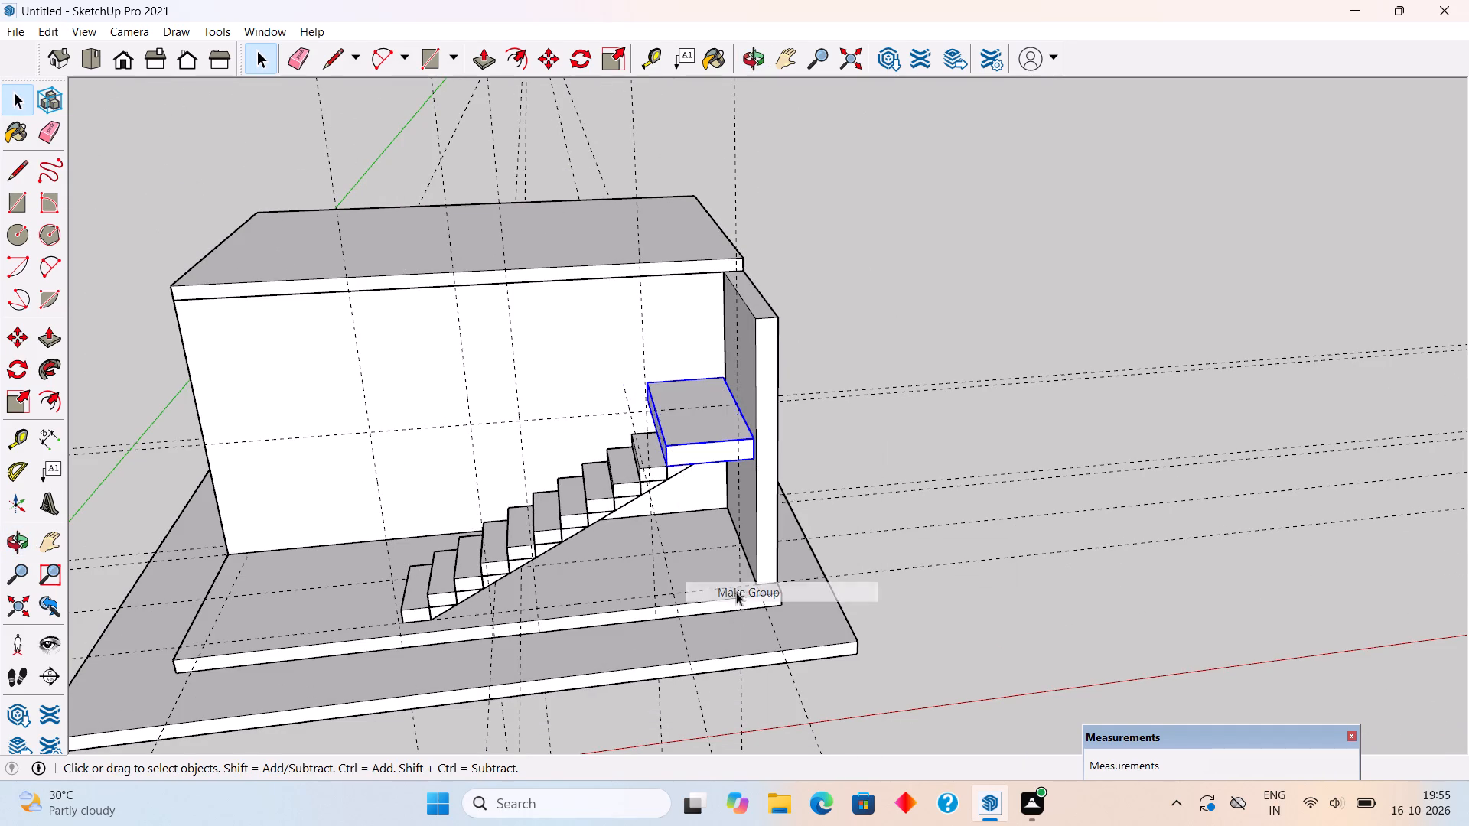
pyautogui.click(801, 304)
# Draw an 11" by 3' rectangle from the landing's room-wall corner to the intersection of the two guides.
pyautogui.scroll(5, 595, 405)
pyautogui.moveTo(668, 424); pyautogui.dragTo(673, 521, button='middle')
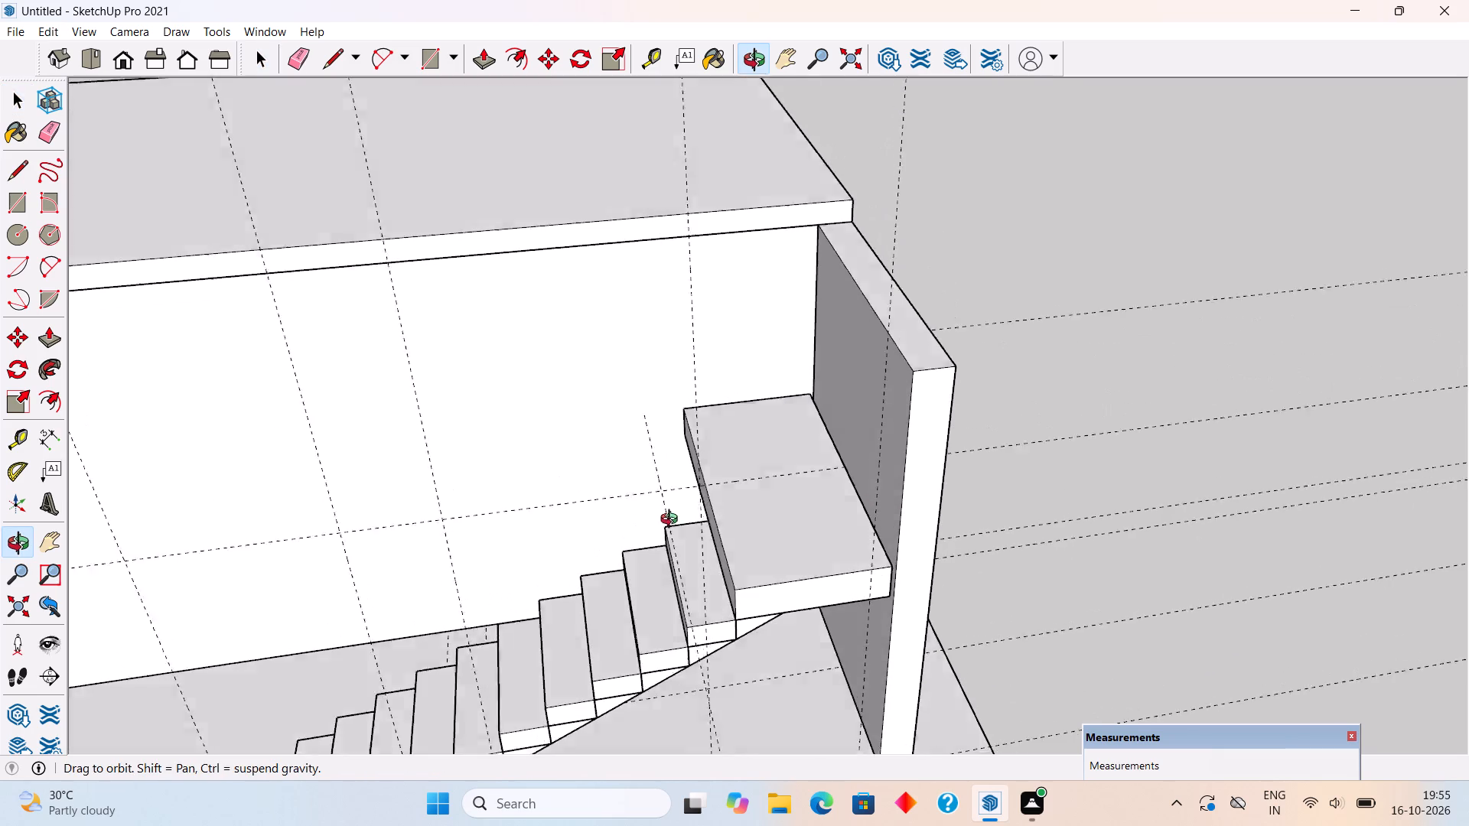
pyautogui.moveTo(673, 521); pyautogui.dragTo(673, 522, button='middle')
pyautogui.scroll(7, 676, 470)
pyautogui.press('r')
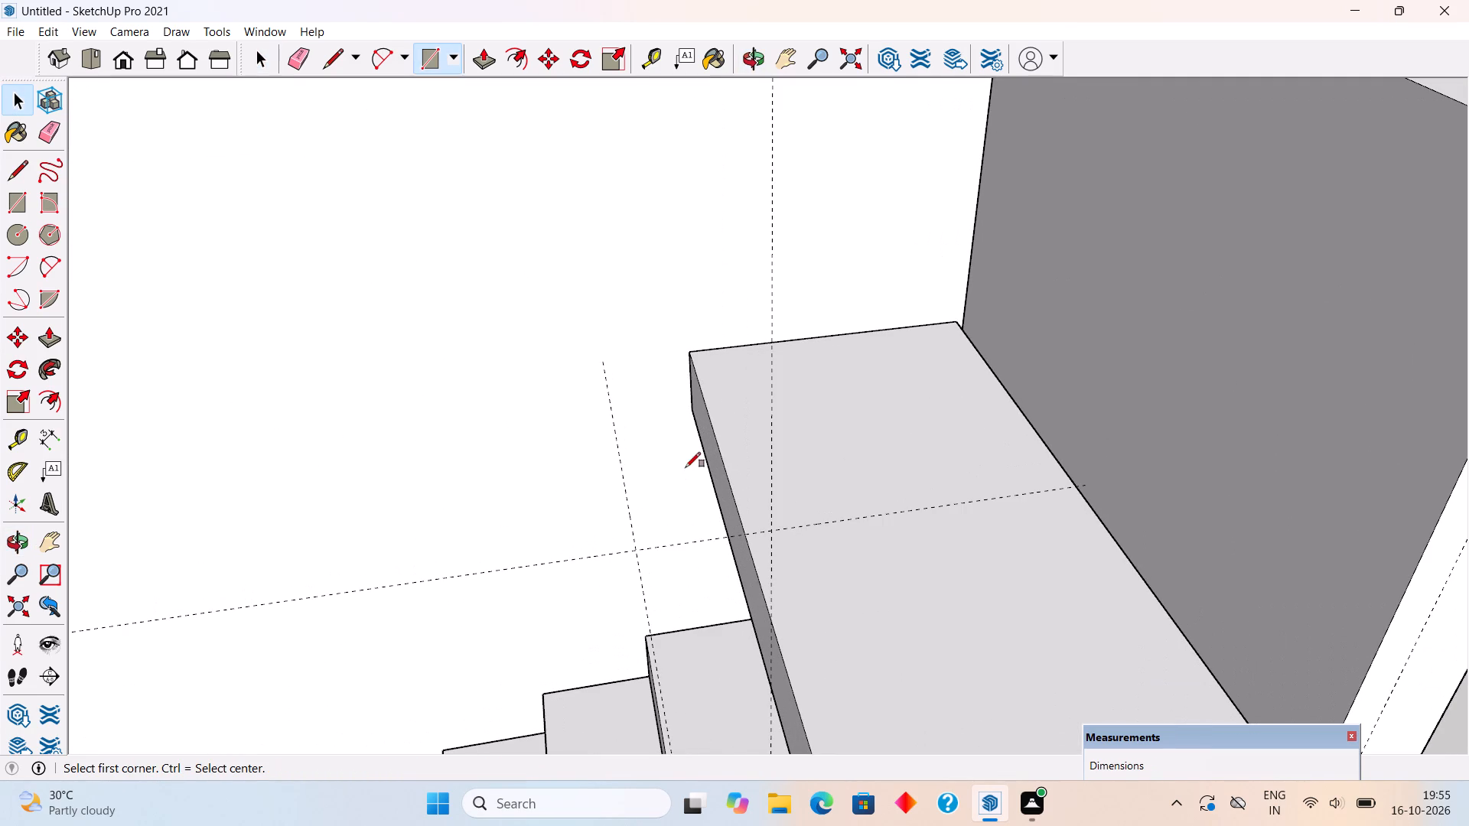
pyautogui.click(689, 353)
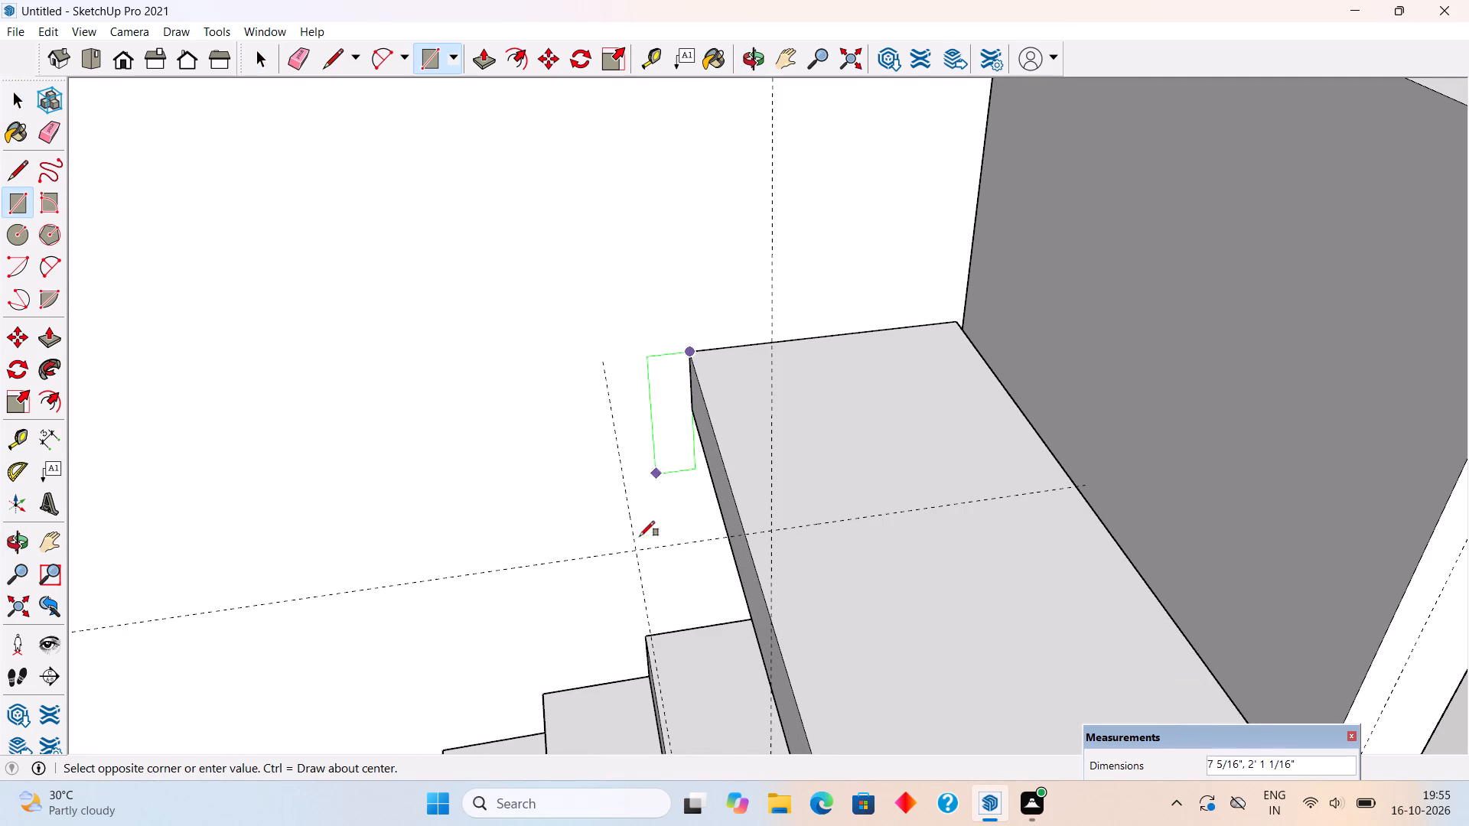
pyautogui.click(640, 549)
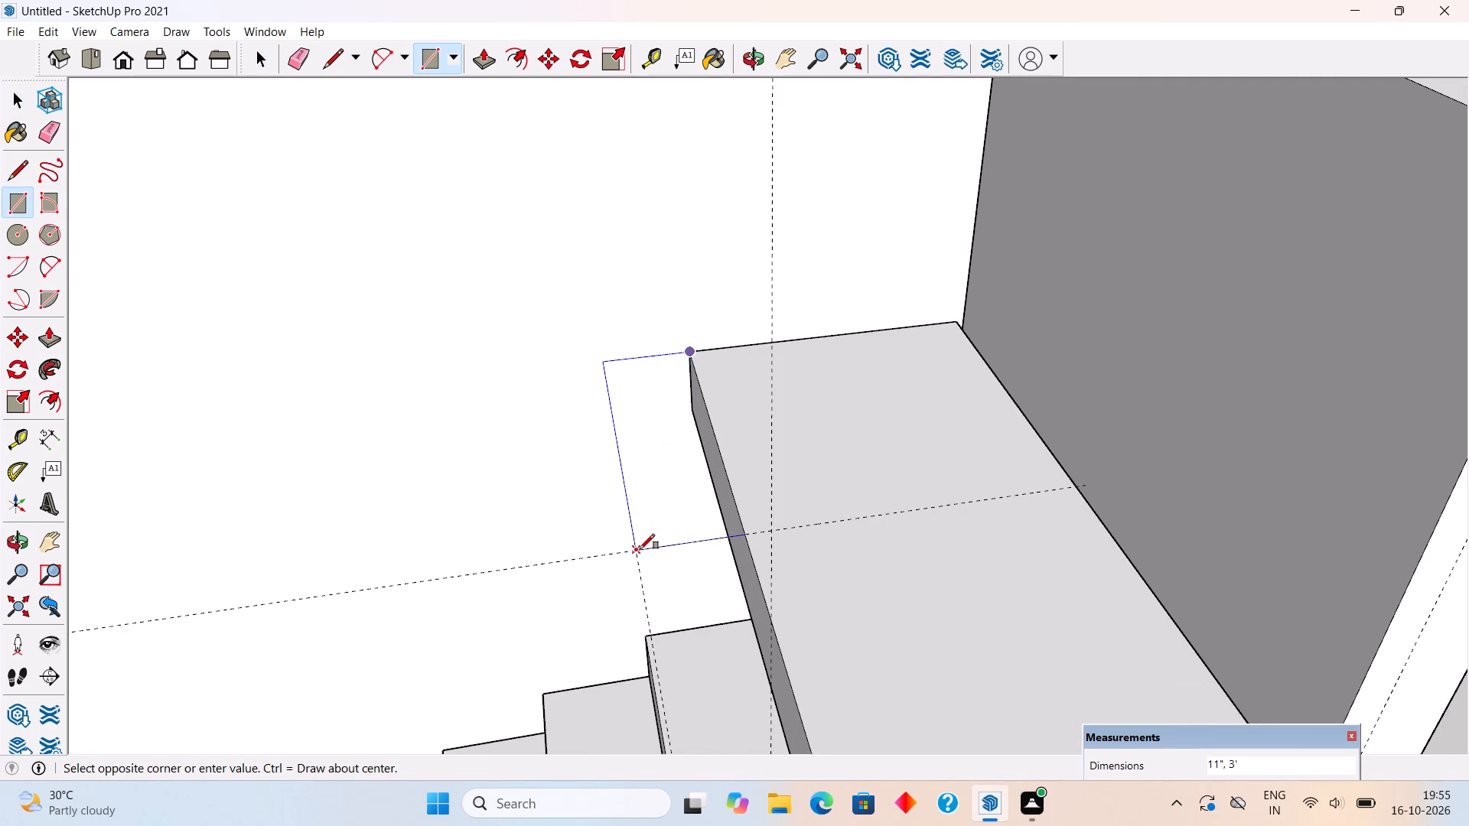
# Extrude the new rectangle beside the landing 6" upward as a step.
pyautogui.press('p')
pyautogui.click(644, 522)
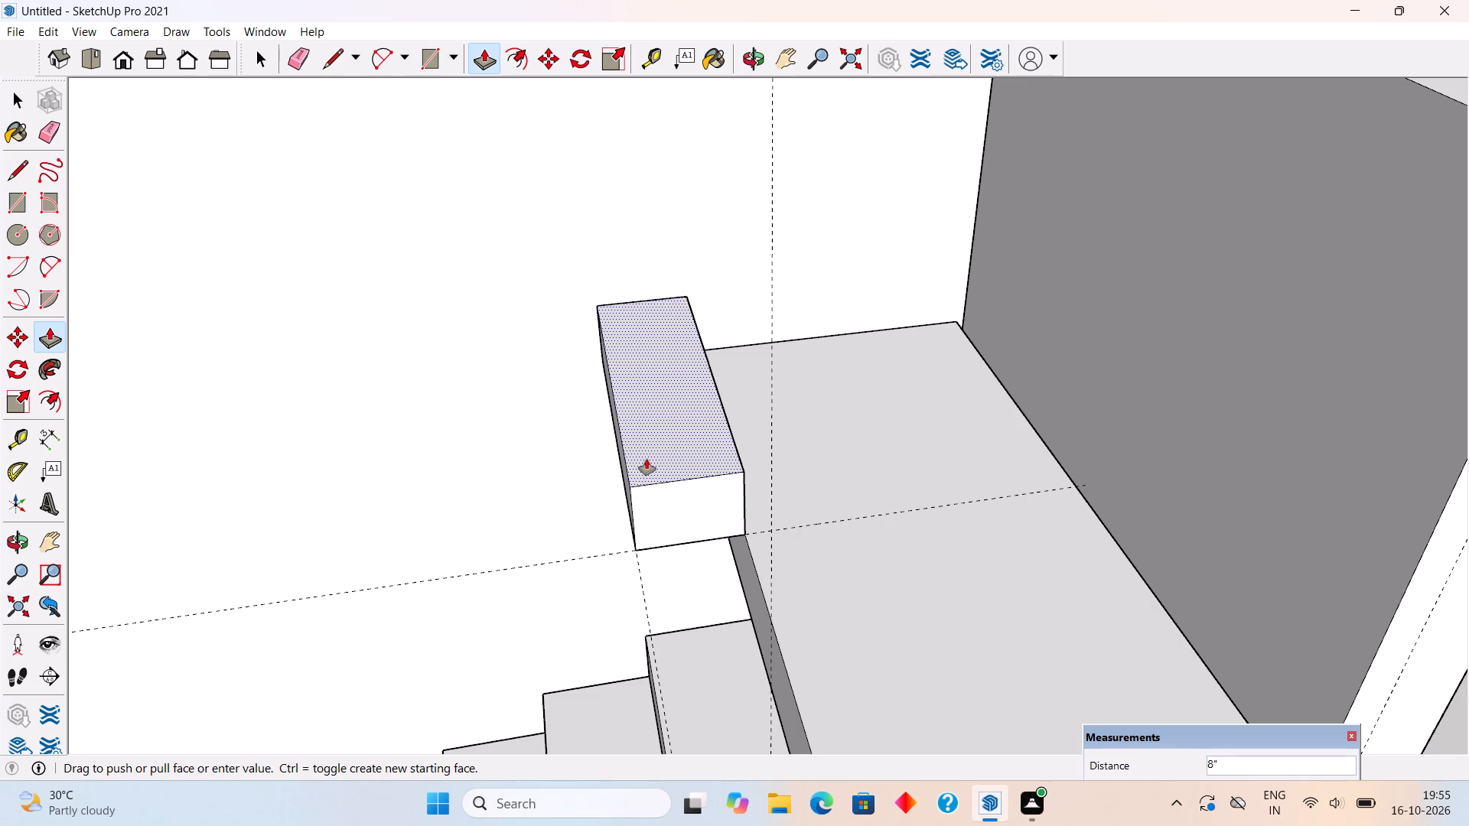
pyautogui.write('6"')
pyautogui.press('Return')
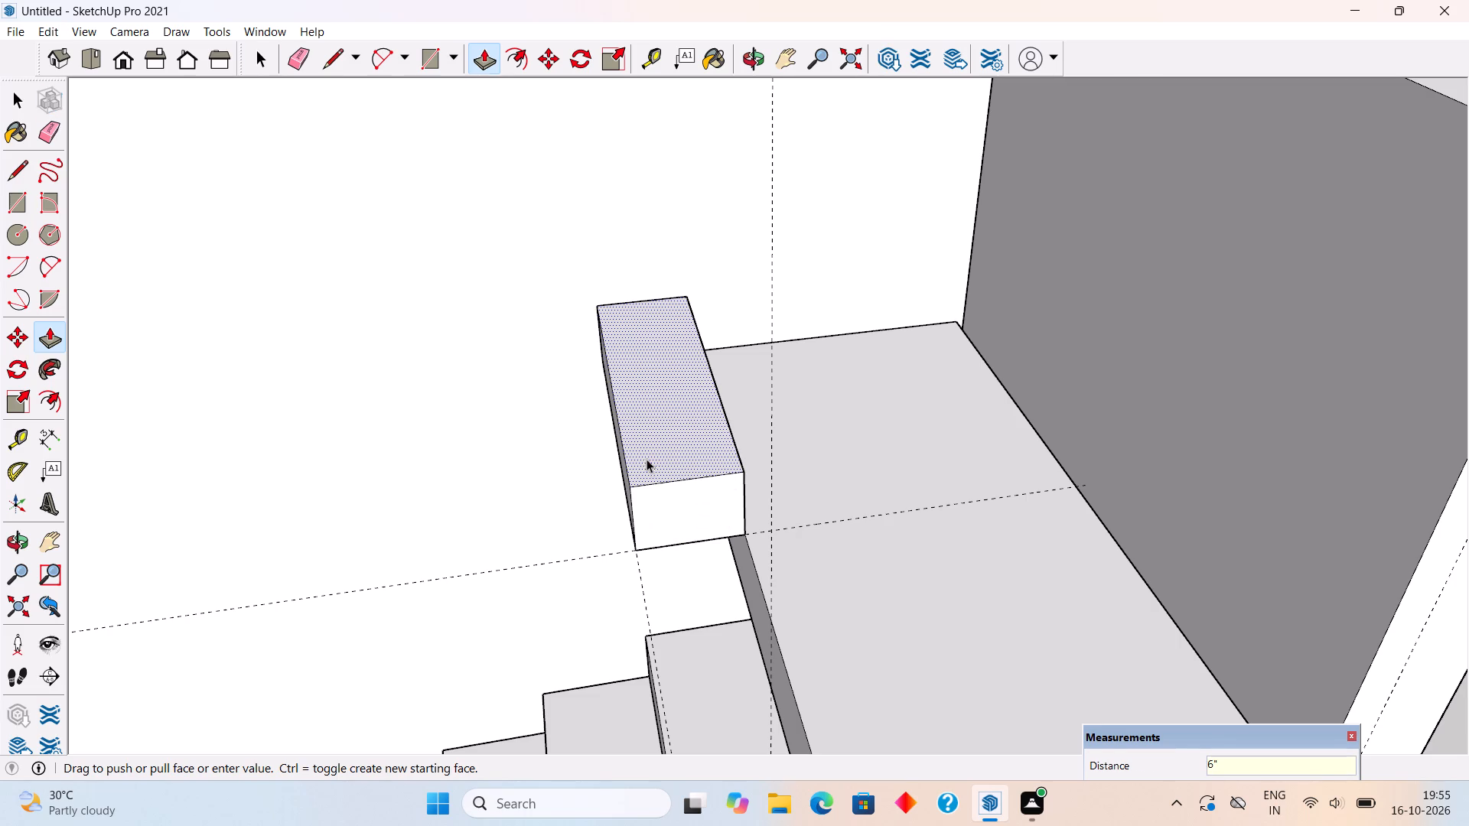
# Select the whole new step beside the landing and make it a separate group.
pyautogui.press('space')
pyautogui.tripleClick(647, 459)
pyautogui.rightClick(647, 459)
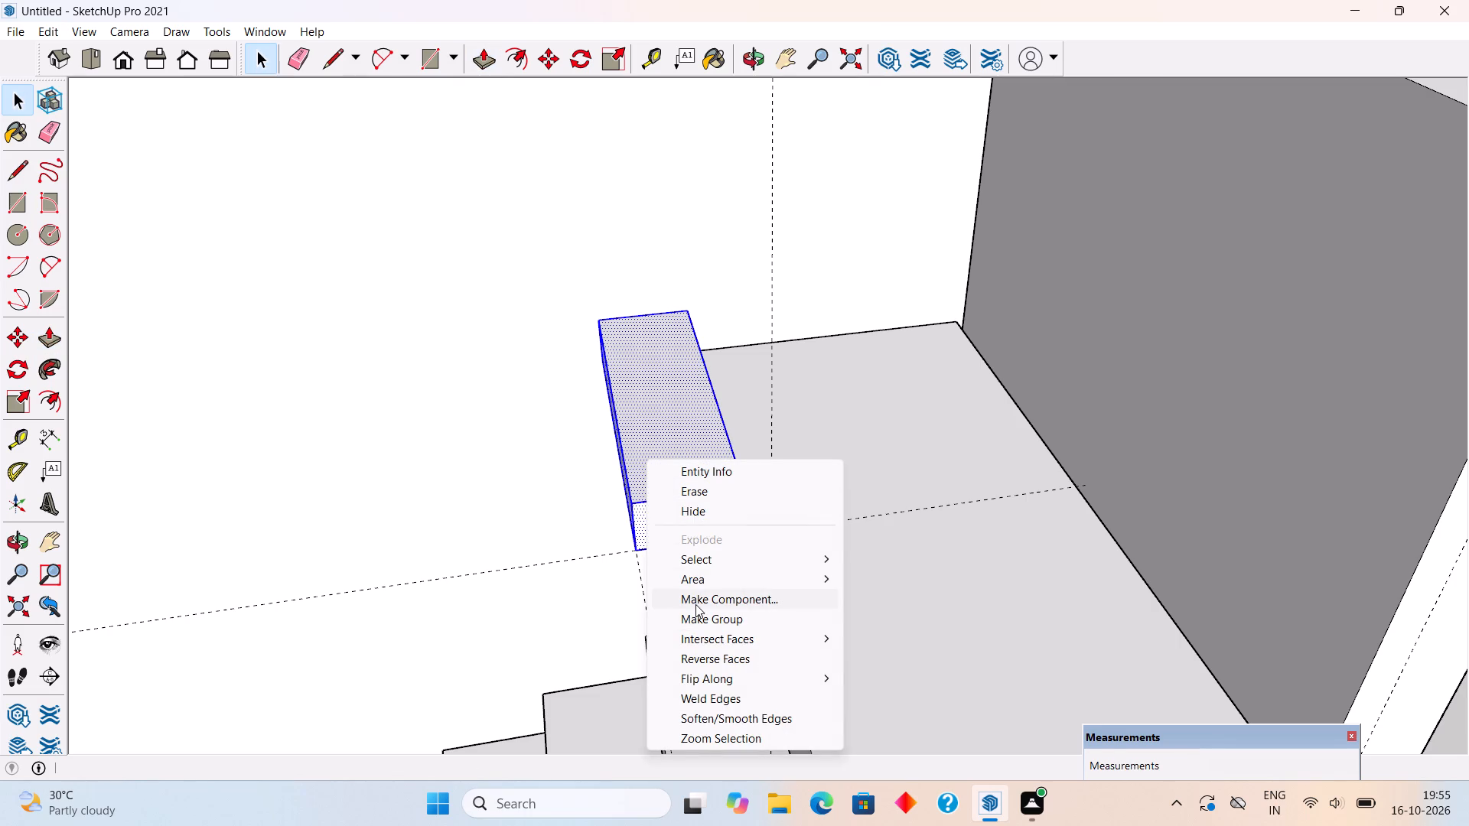
pyautogui.click(696, 611)
pyautogui.scroll(-9, 699, 594)
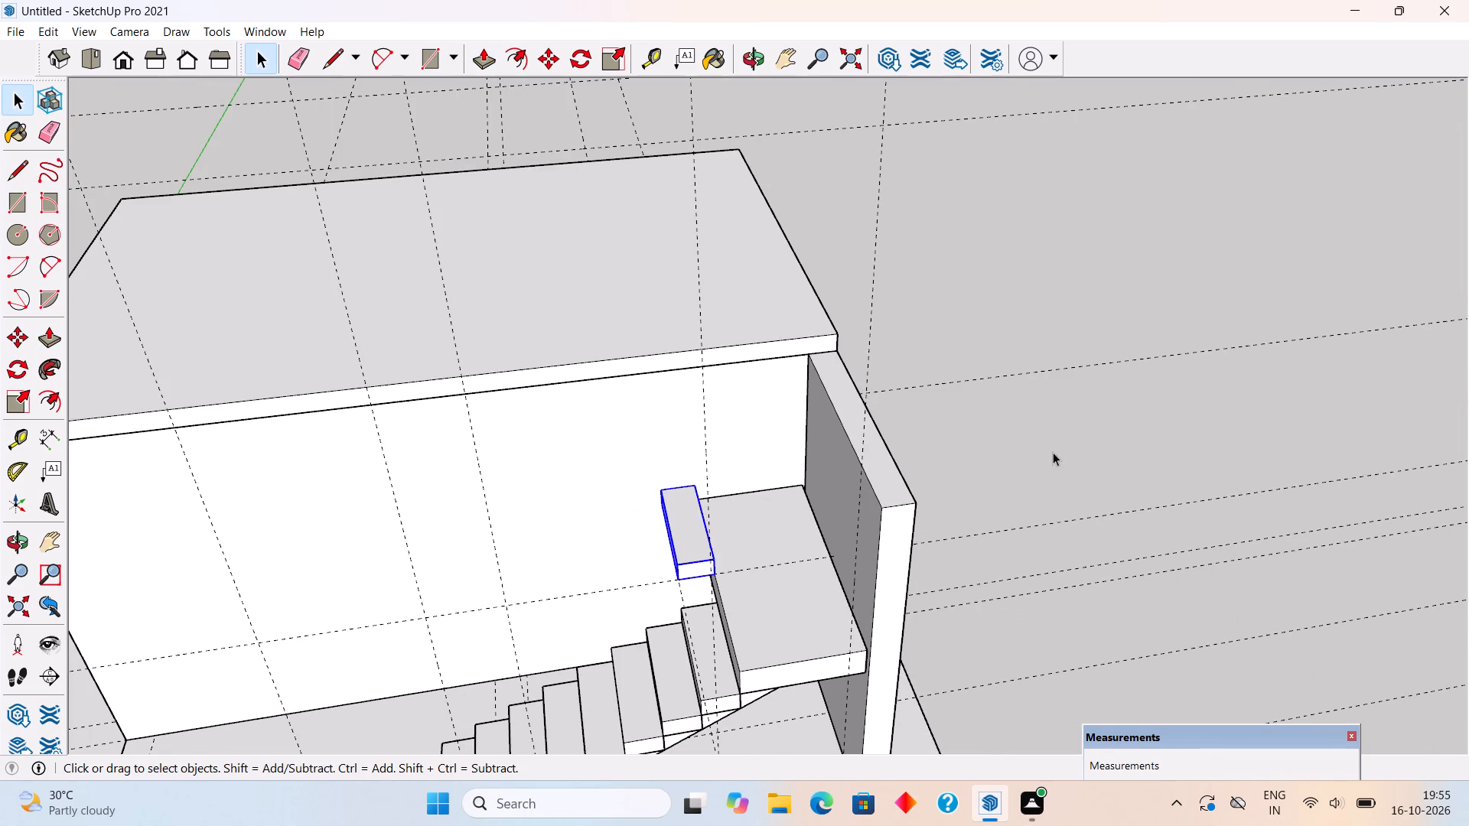
pyautogui.click(1053, 452)
# Copy the step group corner to corner, one tread over and one riser up, and array it x9 to form the upper flight.
pyautogui.moveTo(579, 558); pyautogui.dragTo(544, 502, button='middle')
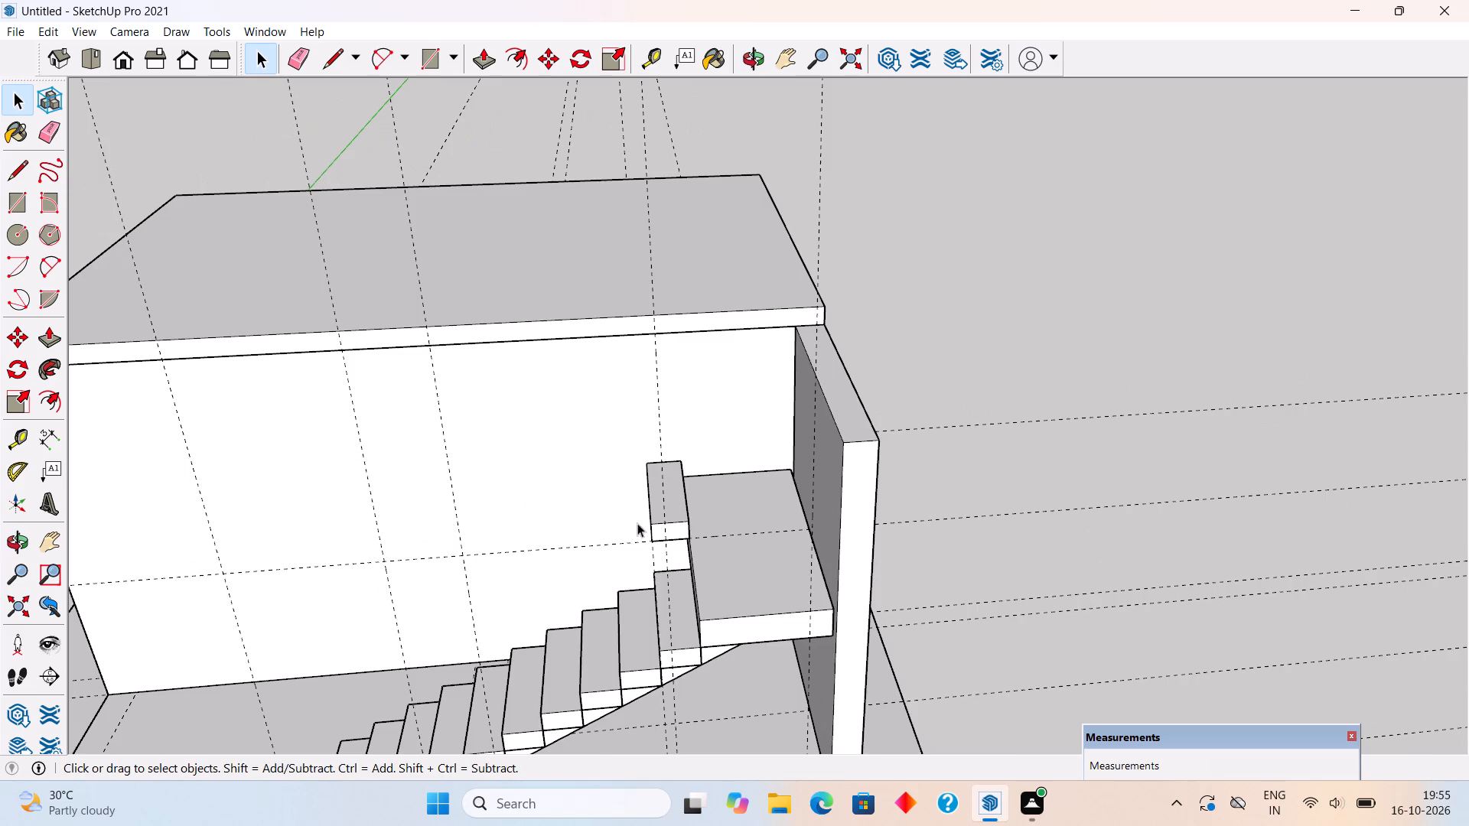
pyautogui.scroll(4, 648, 524)
pyautogui.click(661, 524)
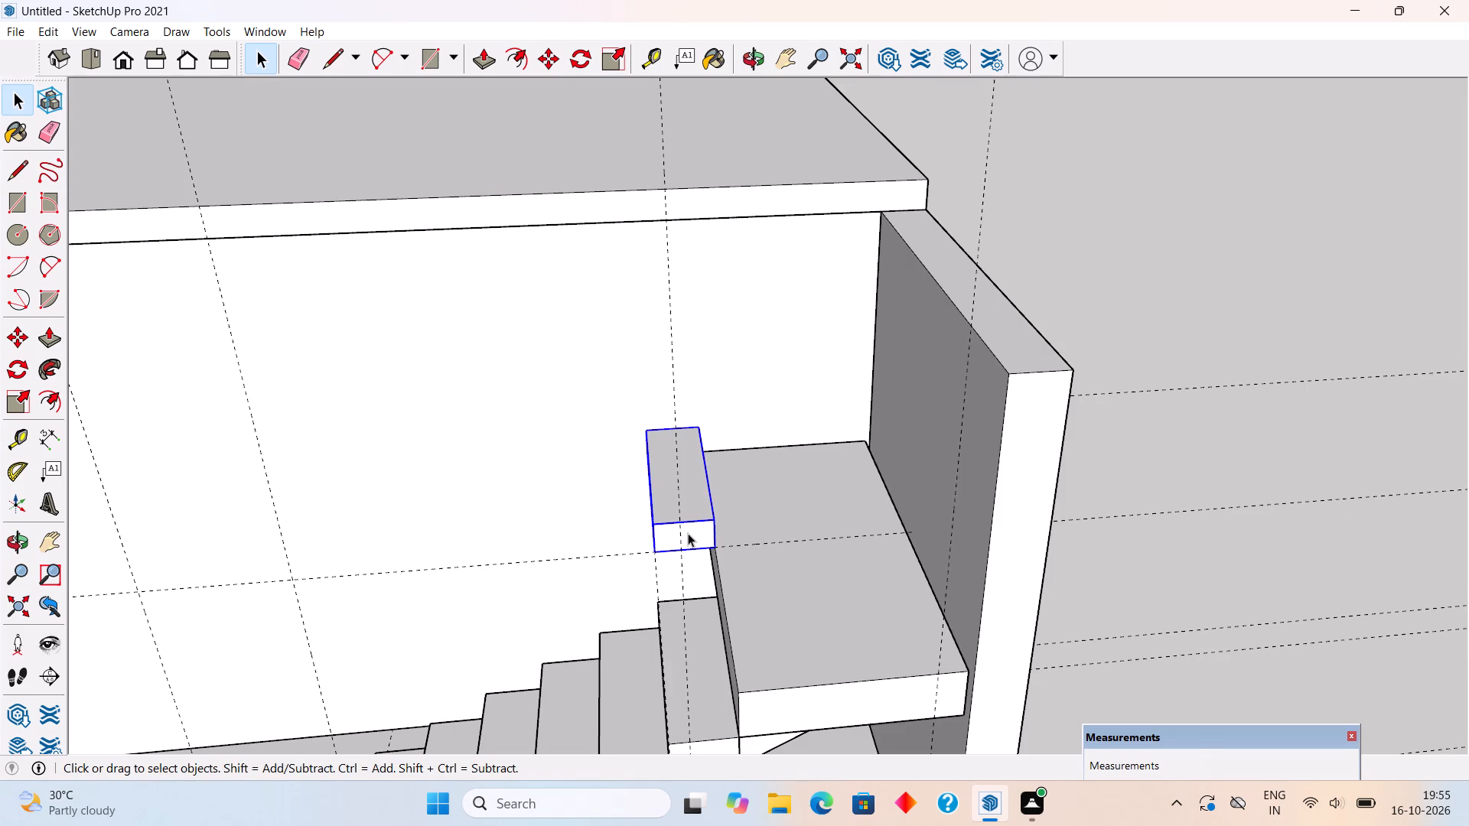
pyautogui.press('m')
pyautogui.click(709, 548)
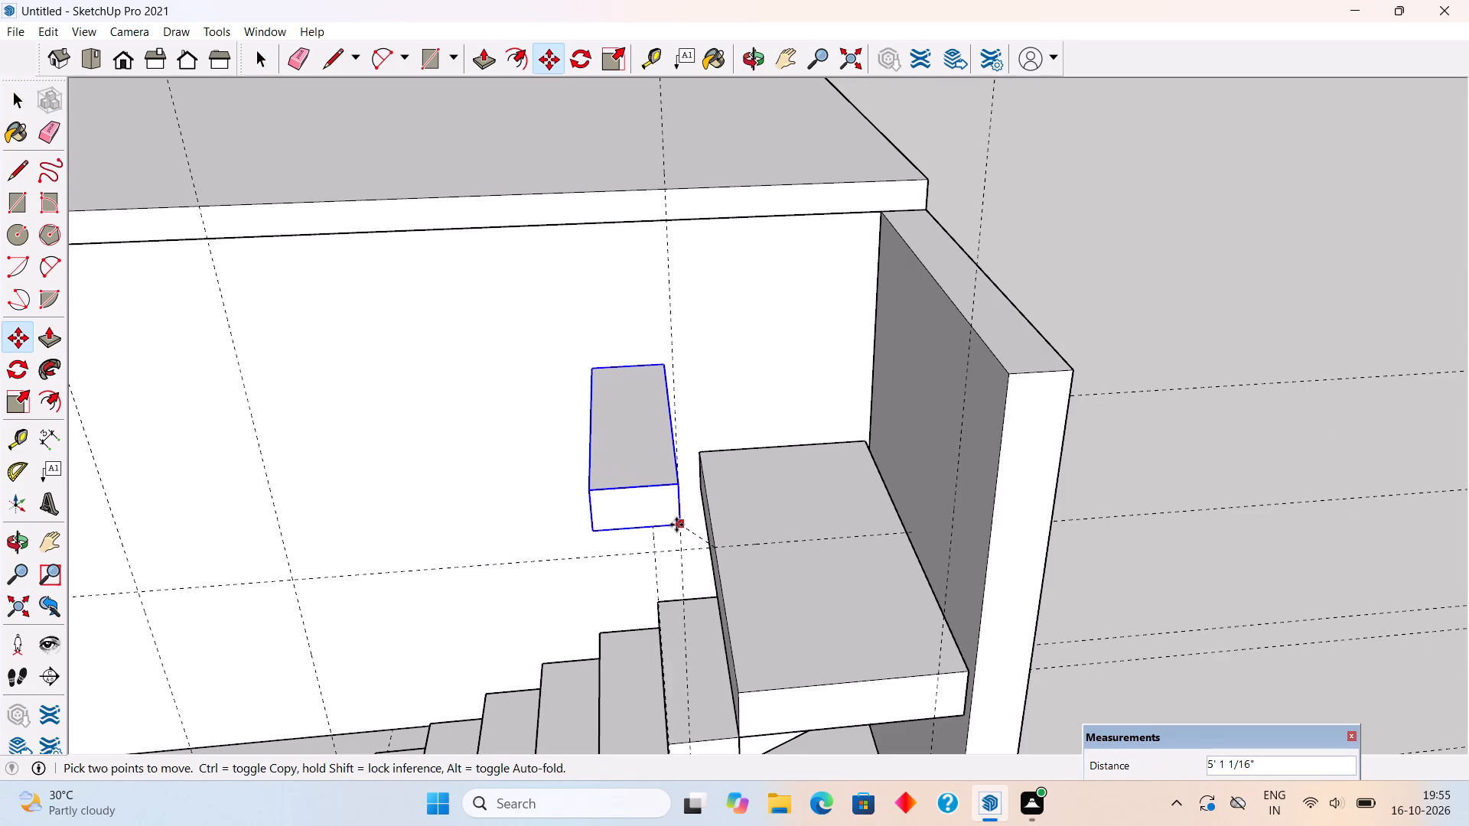
pyautogui.click(652, 518)
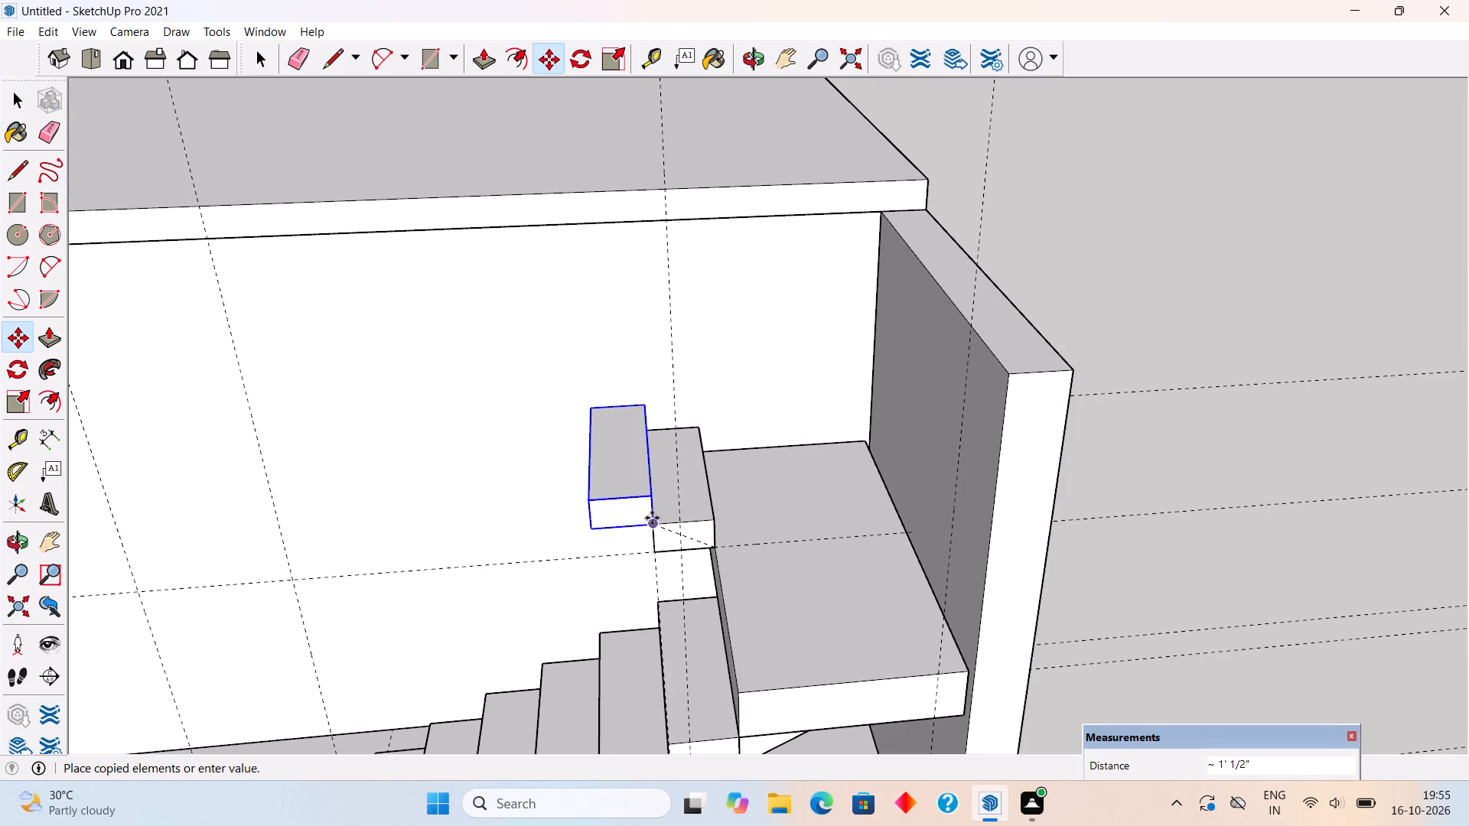
pyautogui.write('x9')
pyautogui.press('Return')
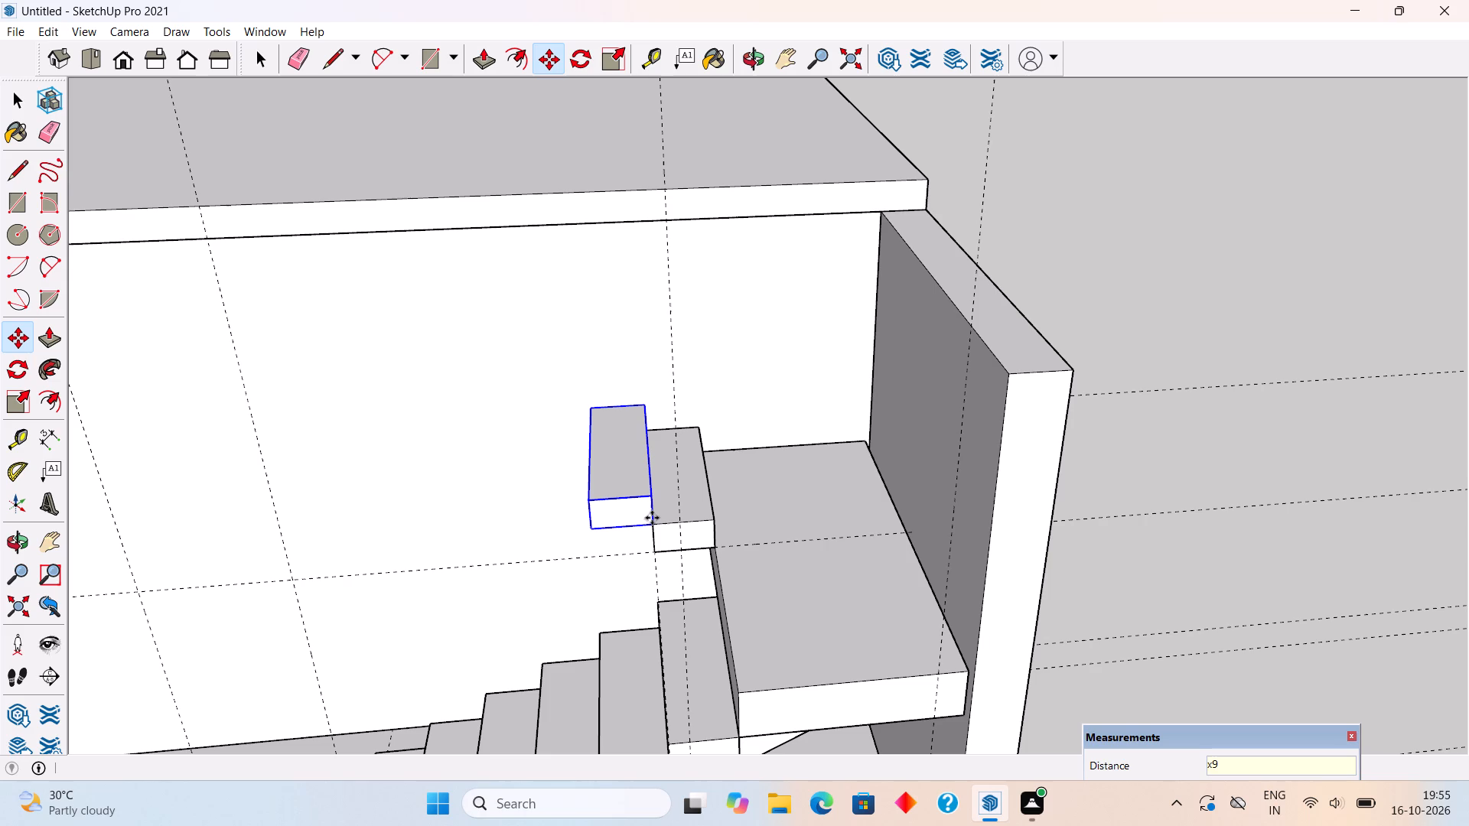
pyautogui.press('space')
# Examine the upper flight from several sides, checking how its top step meets the roof slab and room wall.
pyautogui.scroll(-11, 793, 545)
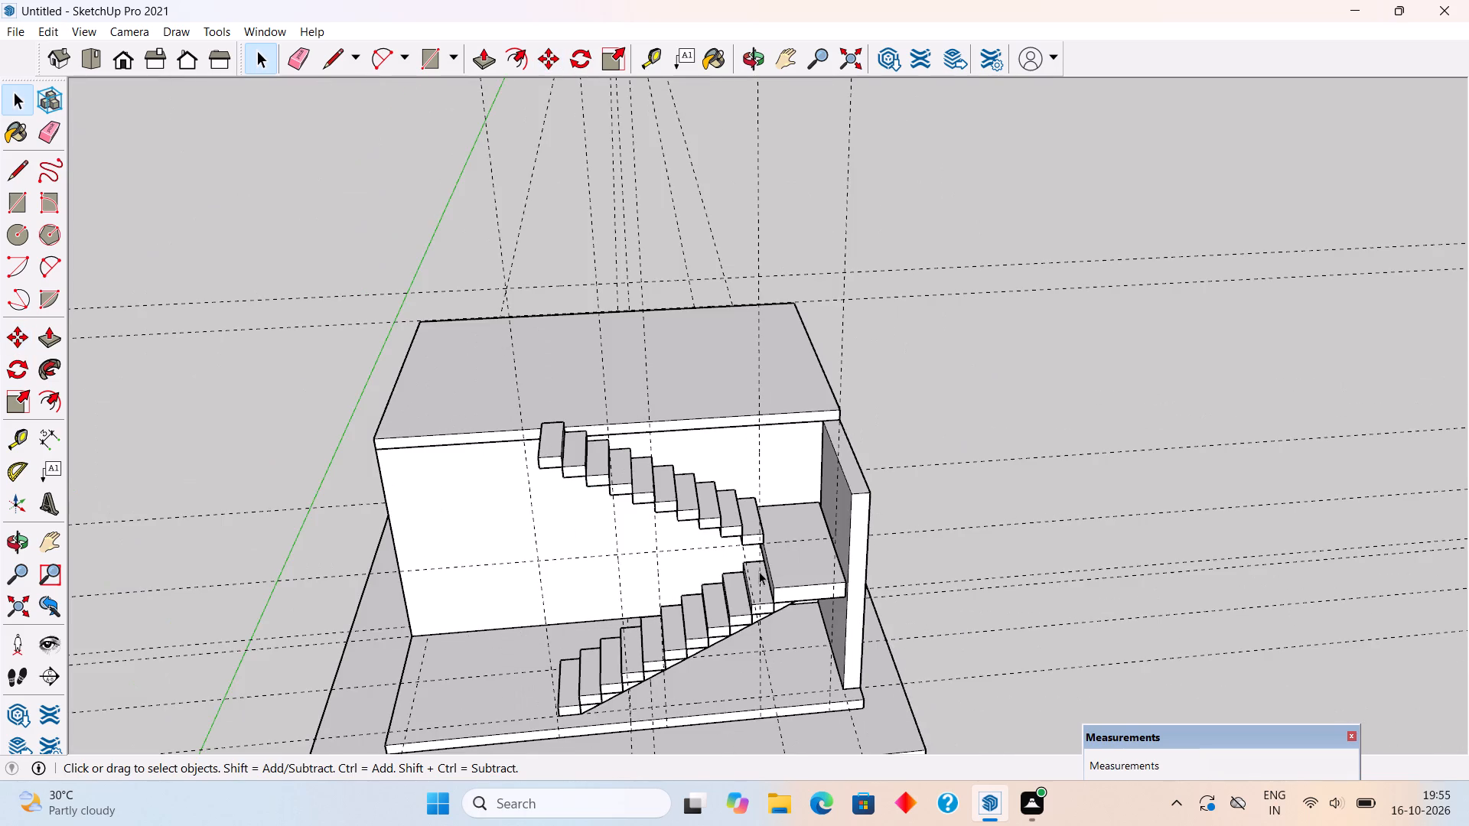
pyautogui.moveTo(759, 568); pyautogui.dragTo(1243, 551, button='middle')
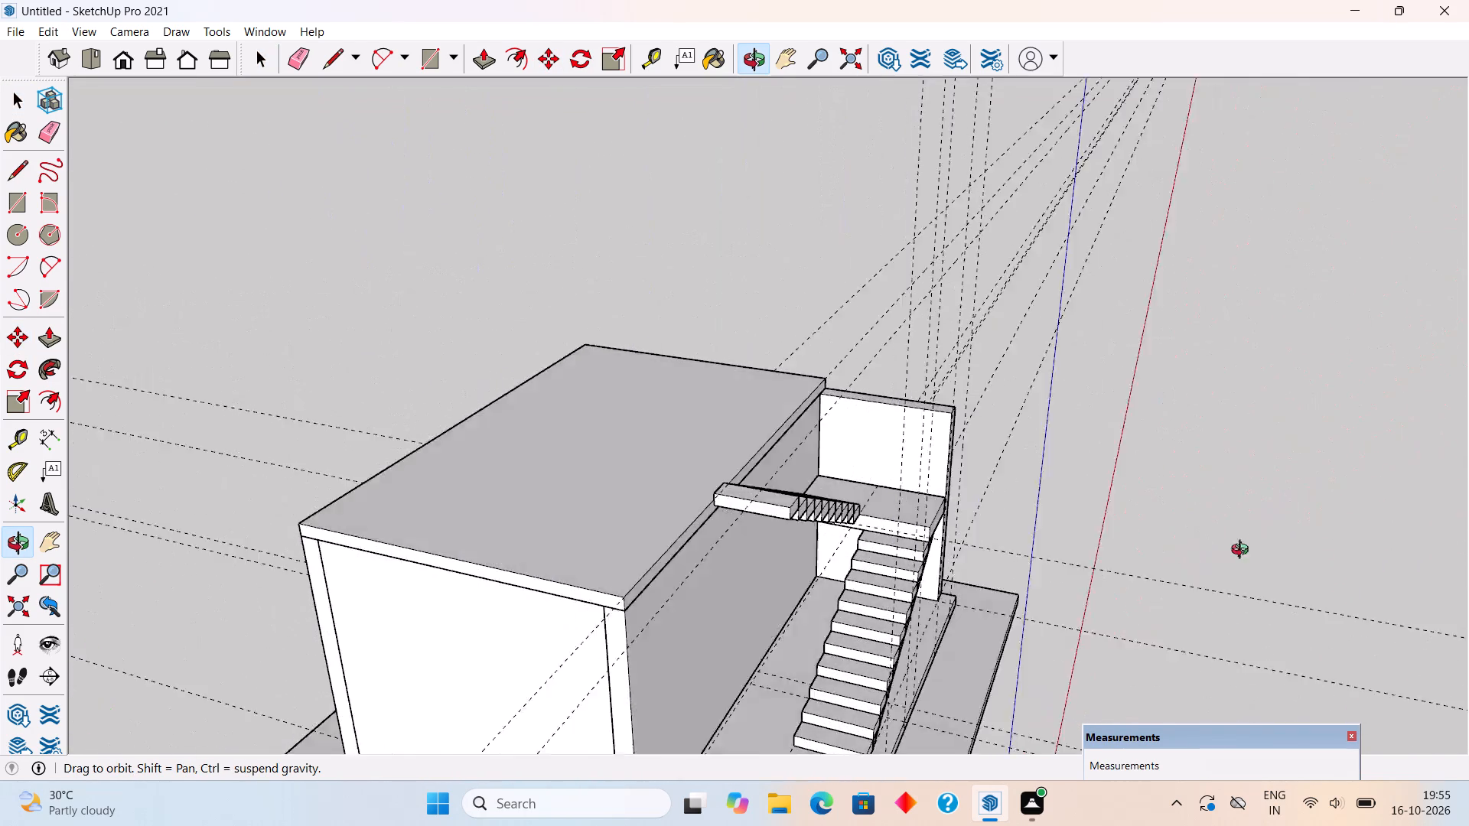
pyautogui.moveTo(1243, 551); pyautogui.dragTo(918, 755, button='middle')
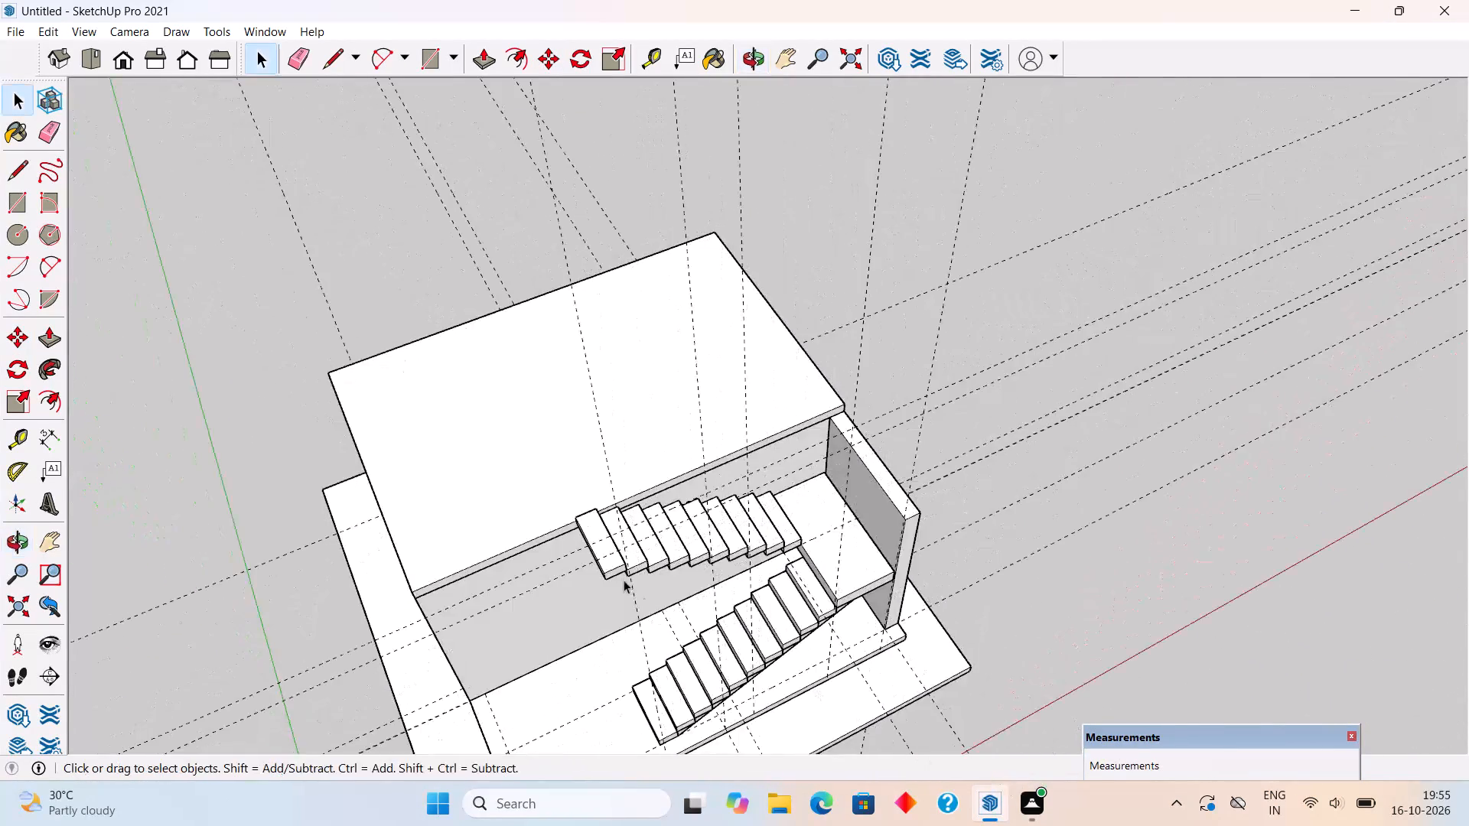
pyautogui.scroll(11, 623, 577)
pyautogui.moveTo(557, 519); pyautogui.dragTo(376, 424, button='middle')
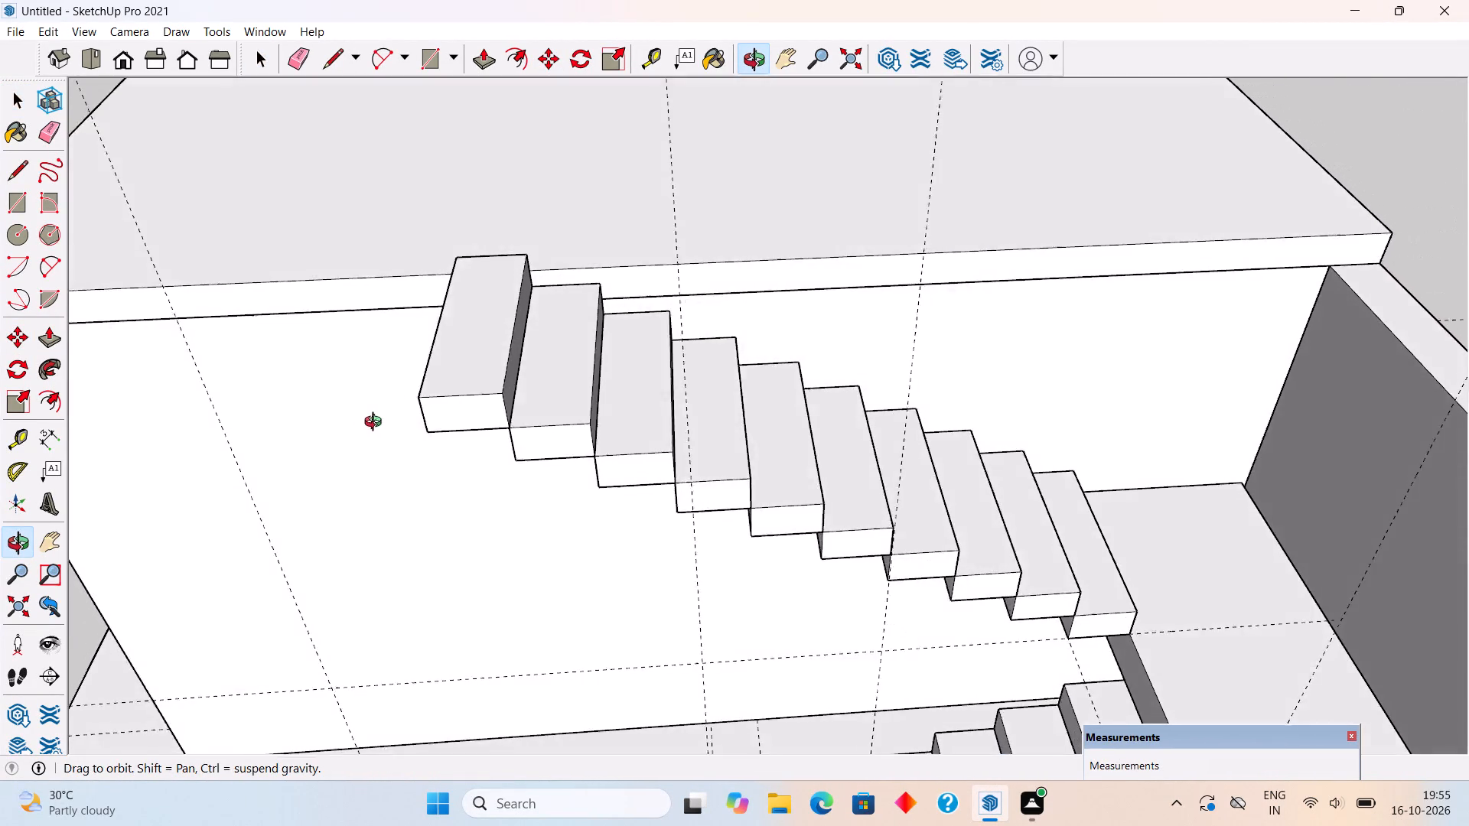
pyautogui.moveTo(376, 424); pyautogui.dragTo(217, 337, button='middle')
pyautogui.scroll(-1, 217, 337)
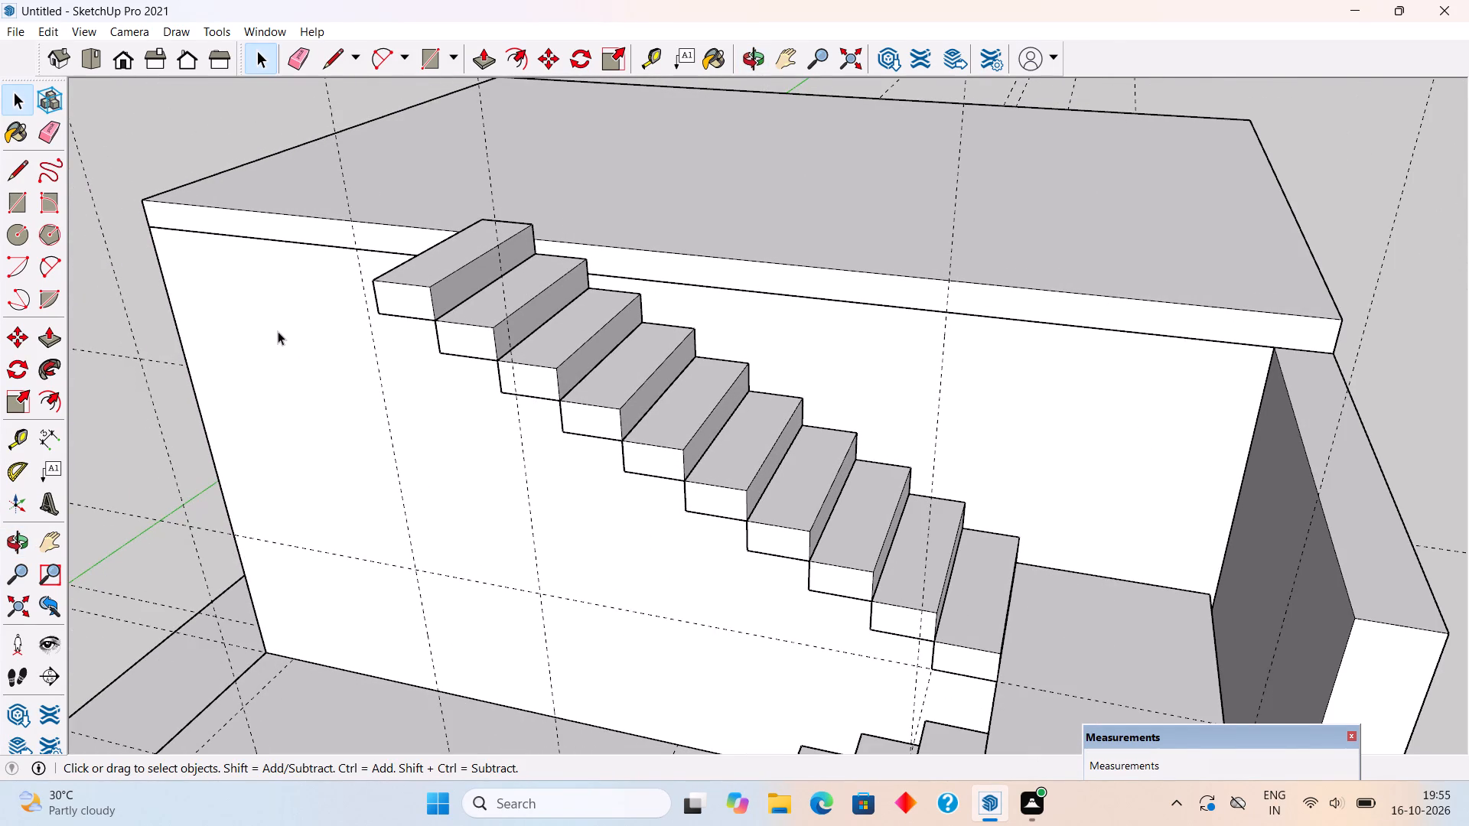
pyautogui.scroll(-1, 350, 367)
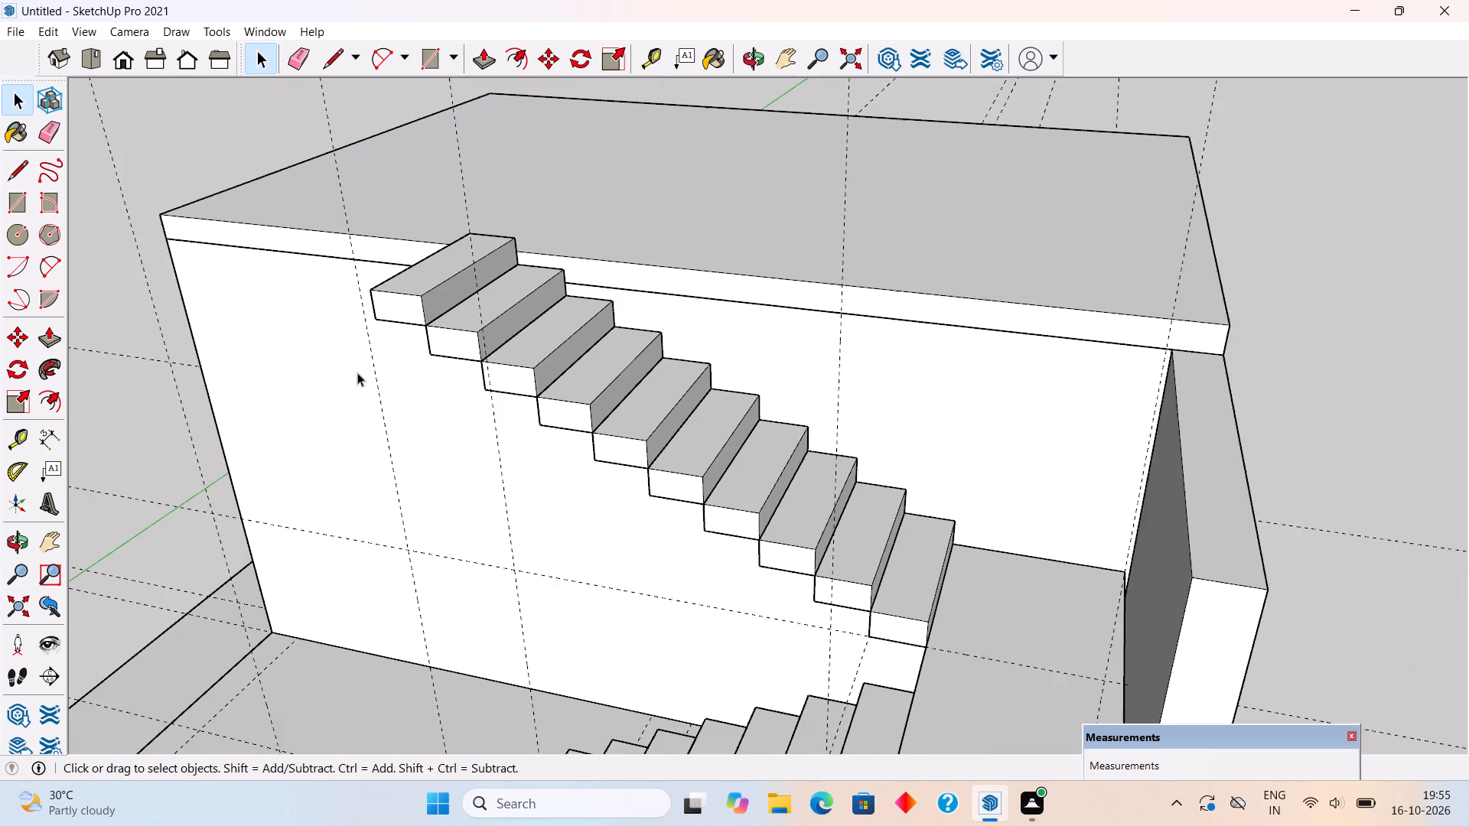
pyautogui.scroll(-1, 357, 372)
pyautogui.moveTo(370, 386); pyautogui.dragTo(876, 440, button='middle')
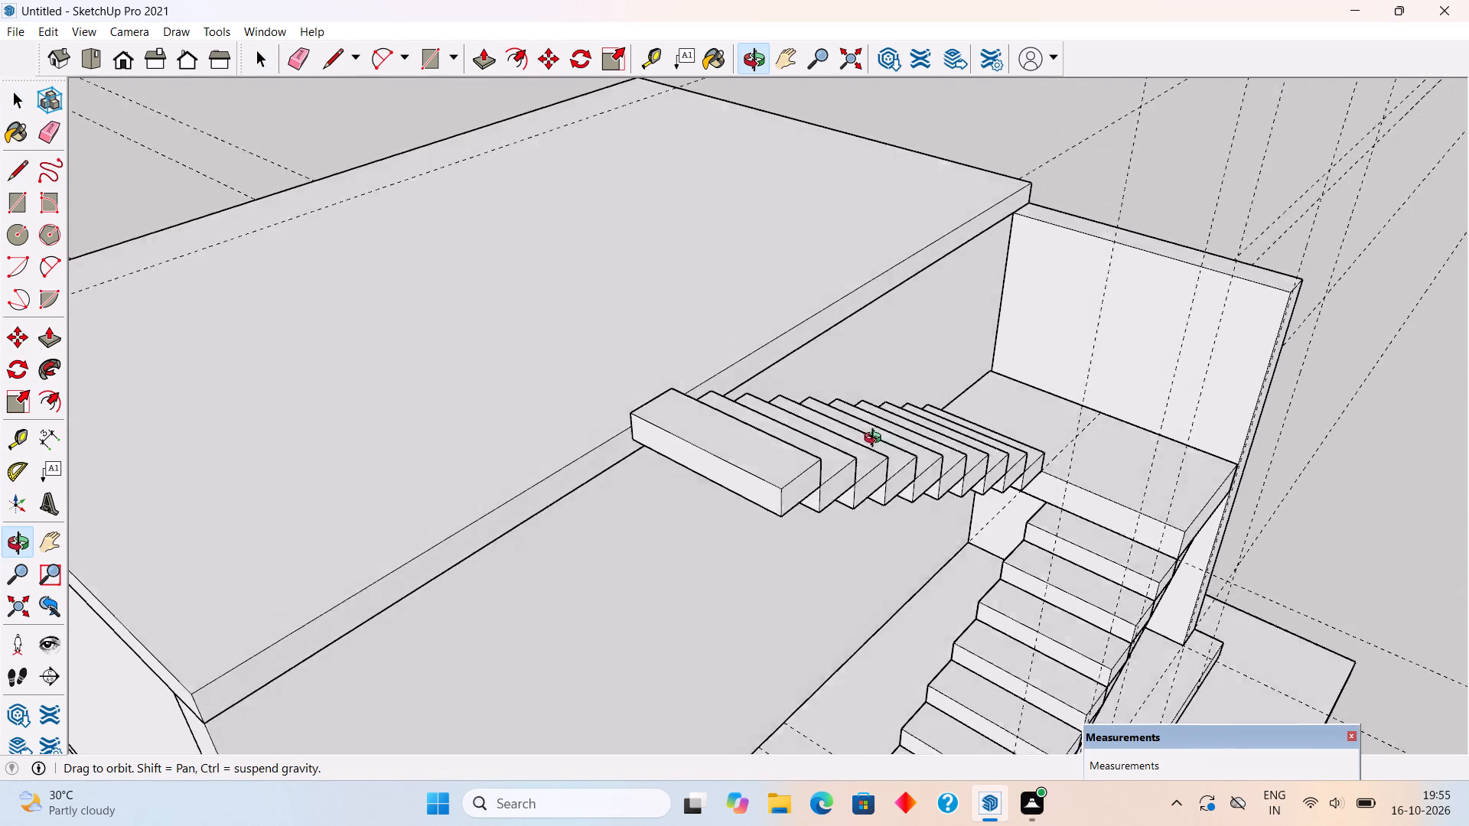
pyautogui.moveTo(876, 440); pyautogui.dragTo(894, 465, button='middle')
pyautogui.scroll(4, 788, 484)
pyautogui.scroll(3, 625, 437)
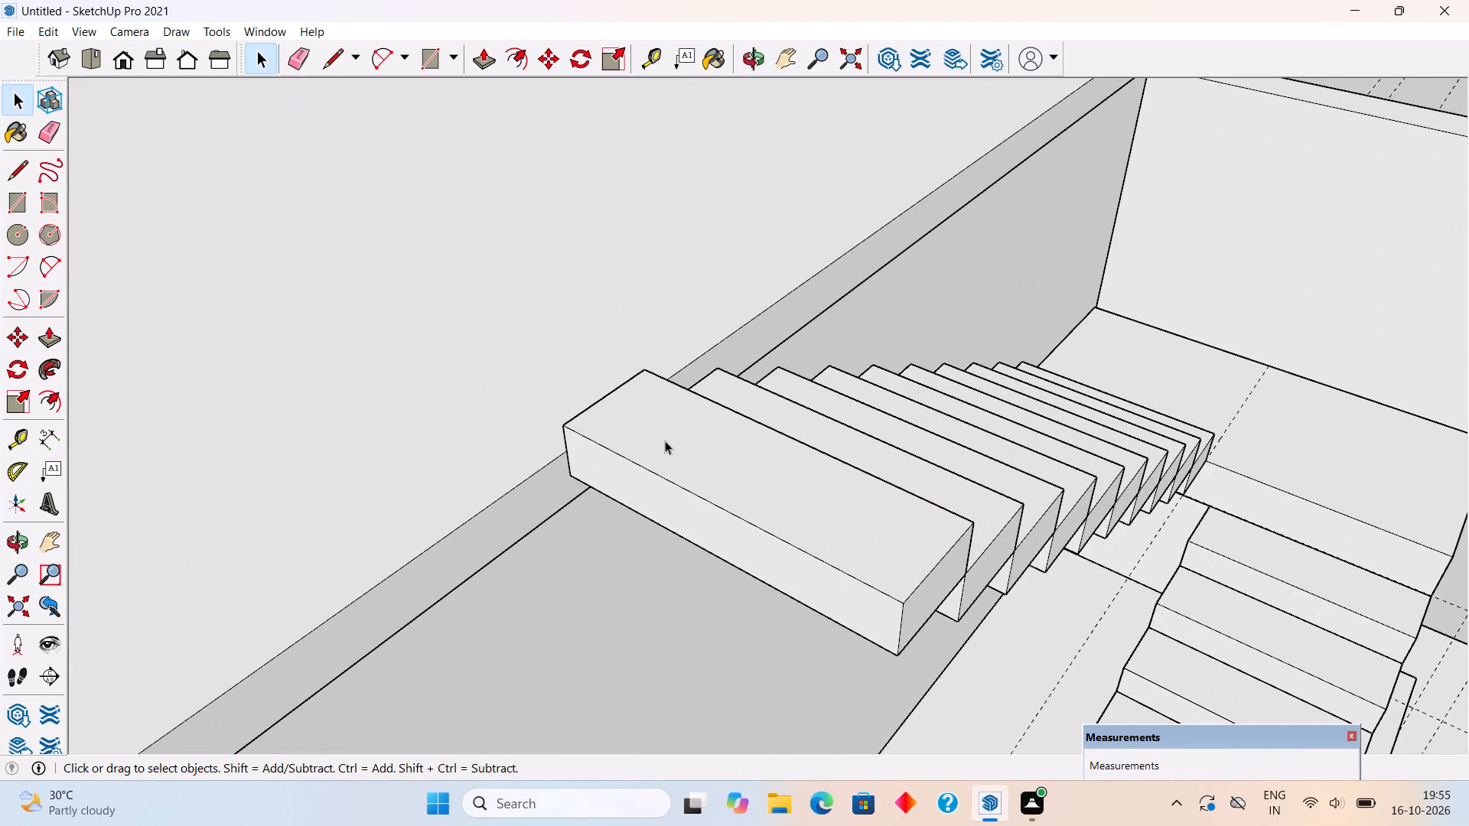
pyautogui.moveTo(689, 476); pyautogui.dragTo(900, 277, button='middle')
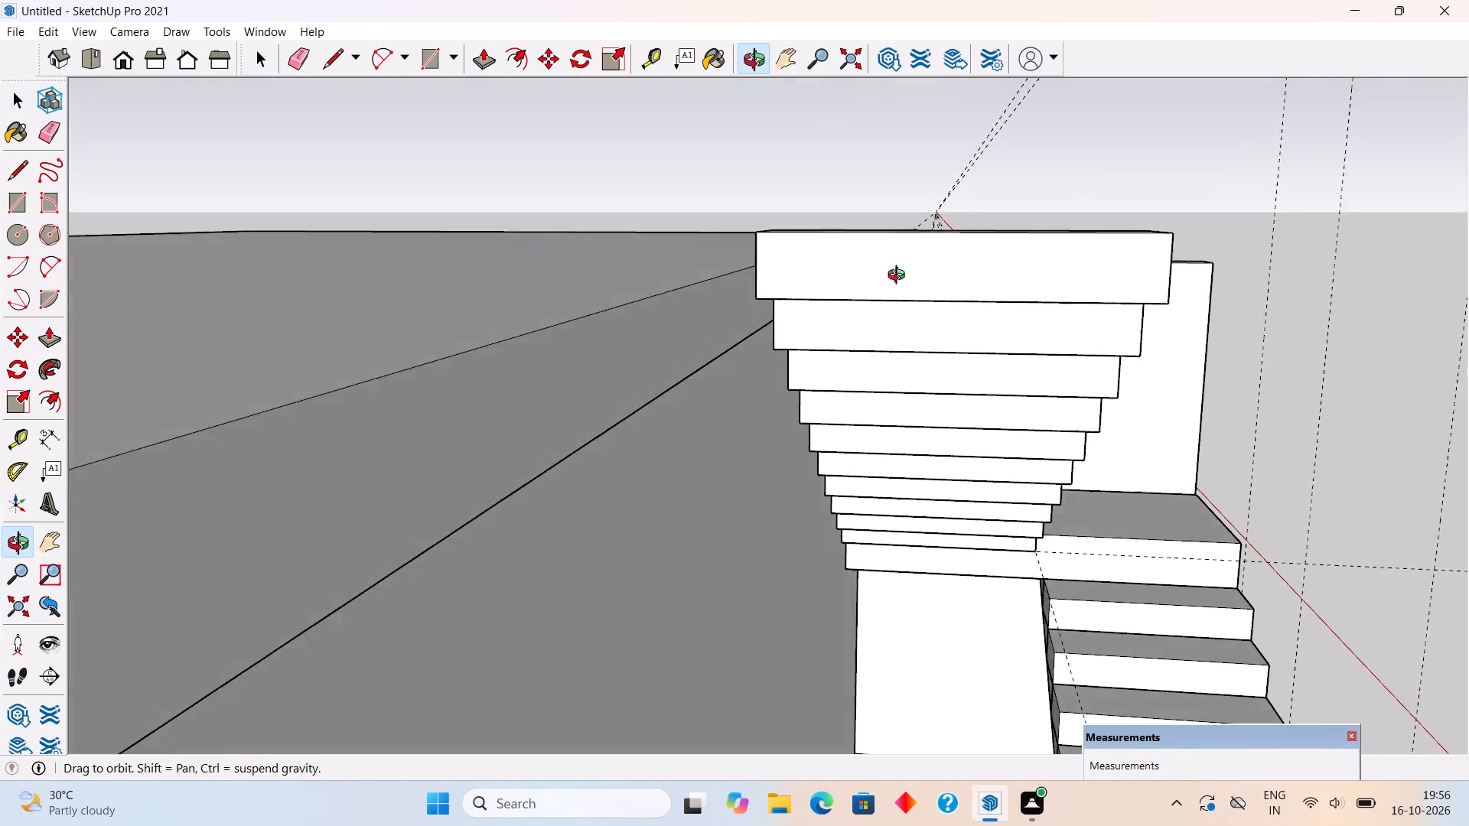
pyautogui.moveTo(900, 277); pyautogui.dragTo(1022, 355, button='middle')
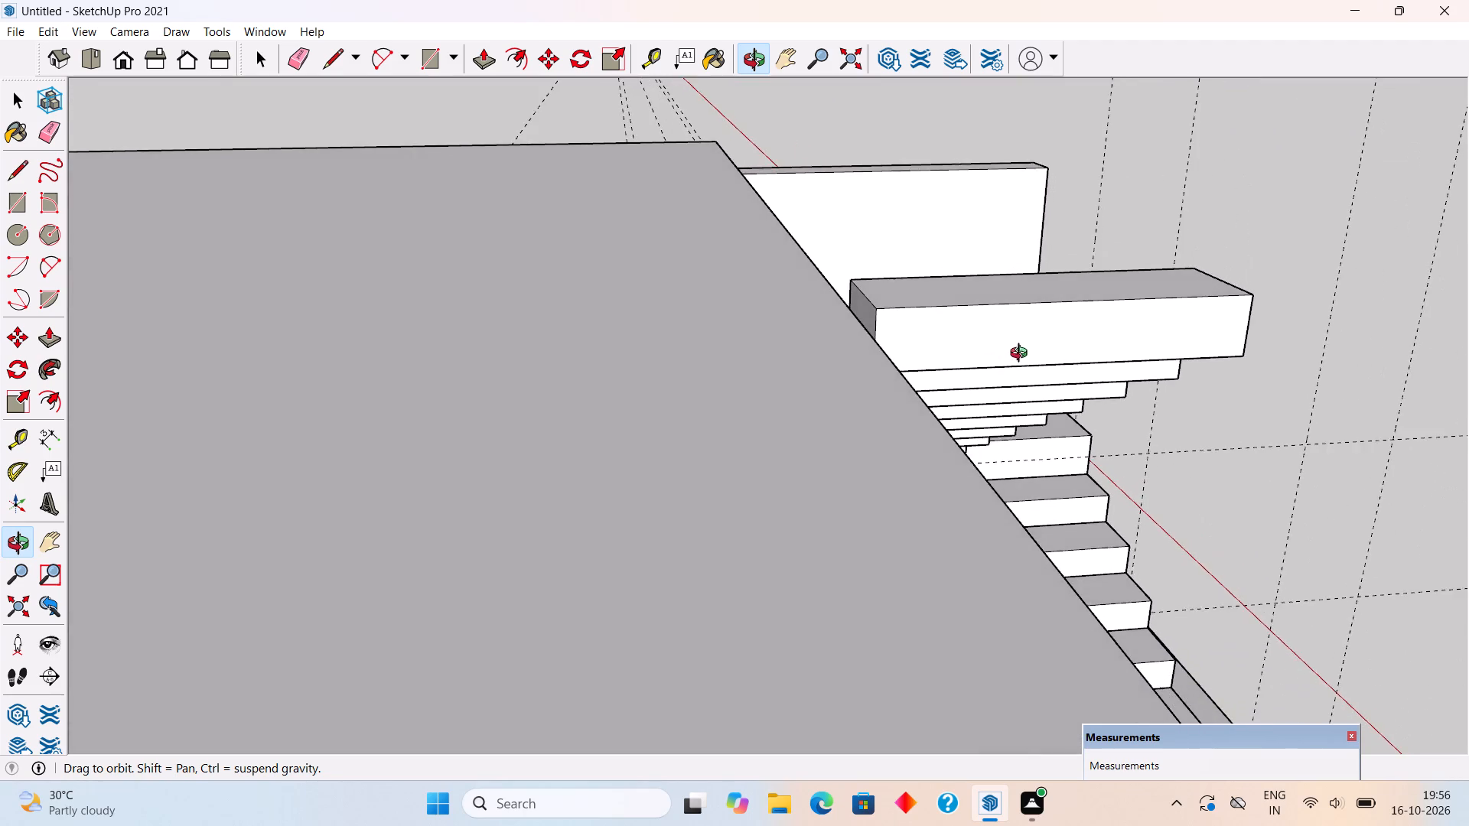
pyautogui.moveTo(1022, 355); pyautogui.dragTo(868, 339, button='middle')
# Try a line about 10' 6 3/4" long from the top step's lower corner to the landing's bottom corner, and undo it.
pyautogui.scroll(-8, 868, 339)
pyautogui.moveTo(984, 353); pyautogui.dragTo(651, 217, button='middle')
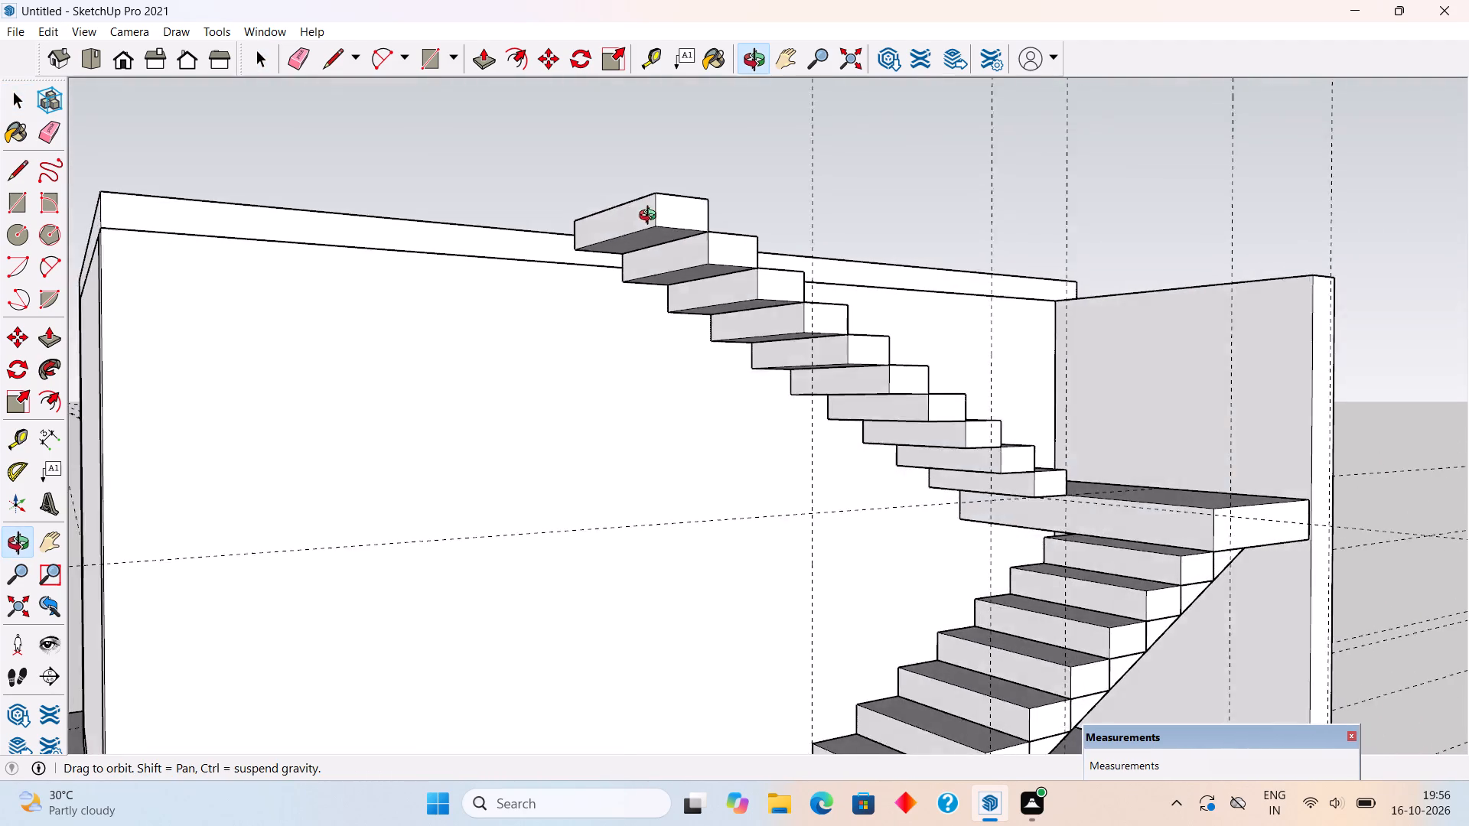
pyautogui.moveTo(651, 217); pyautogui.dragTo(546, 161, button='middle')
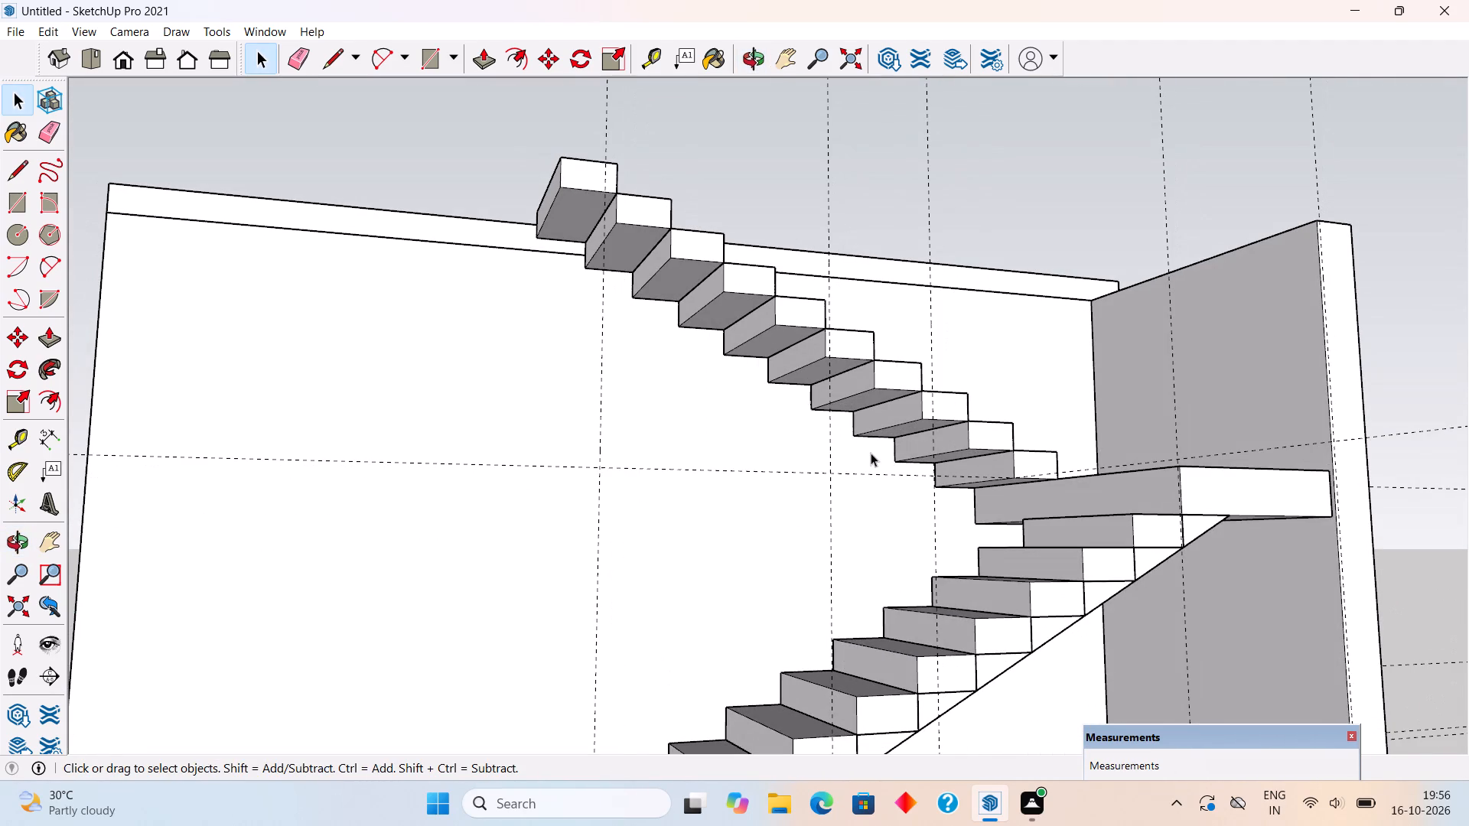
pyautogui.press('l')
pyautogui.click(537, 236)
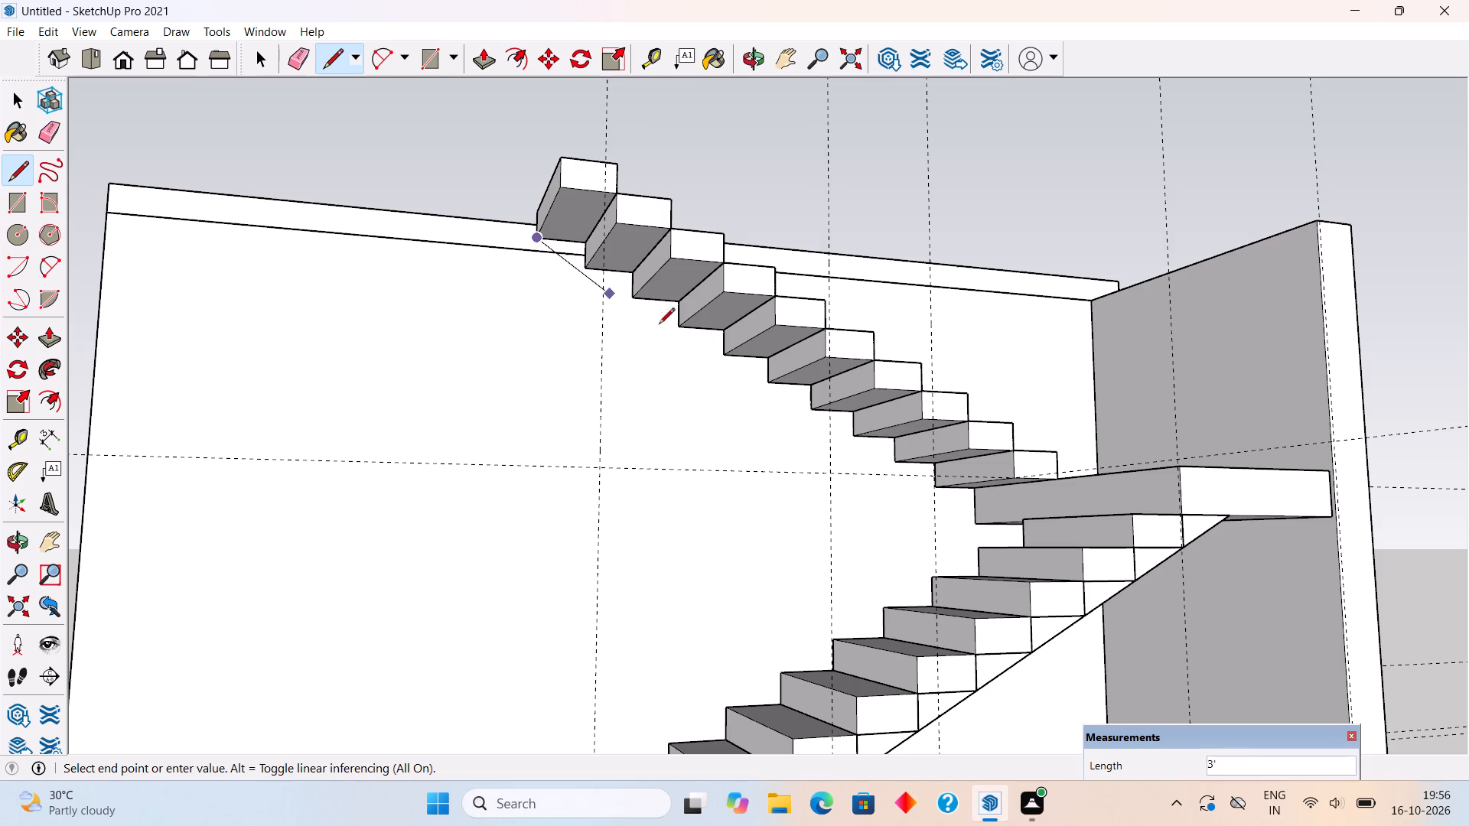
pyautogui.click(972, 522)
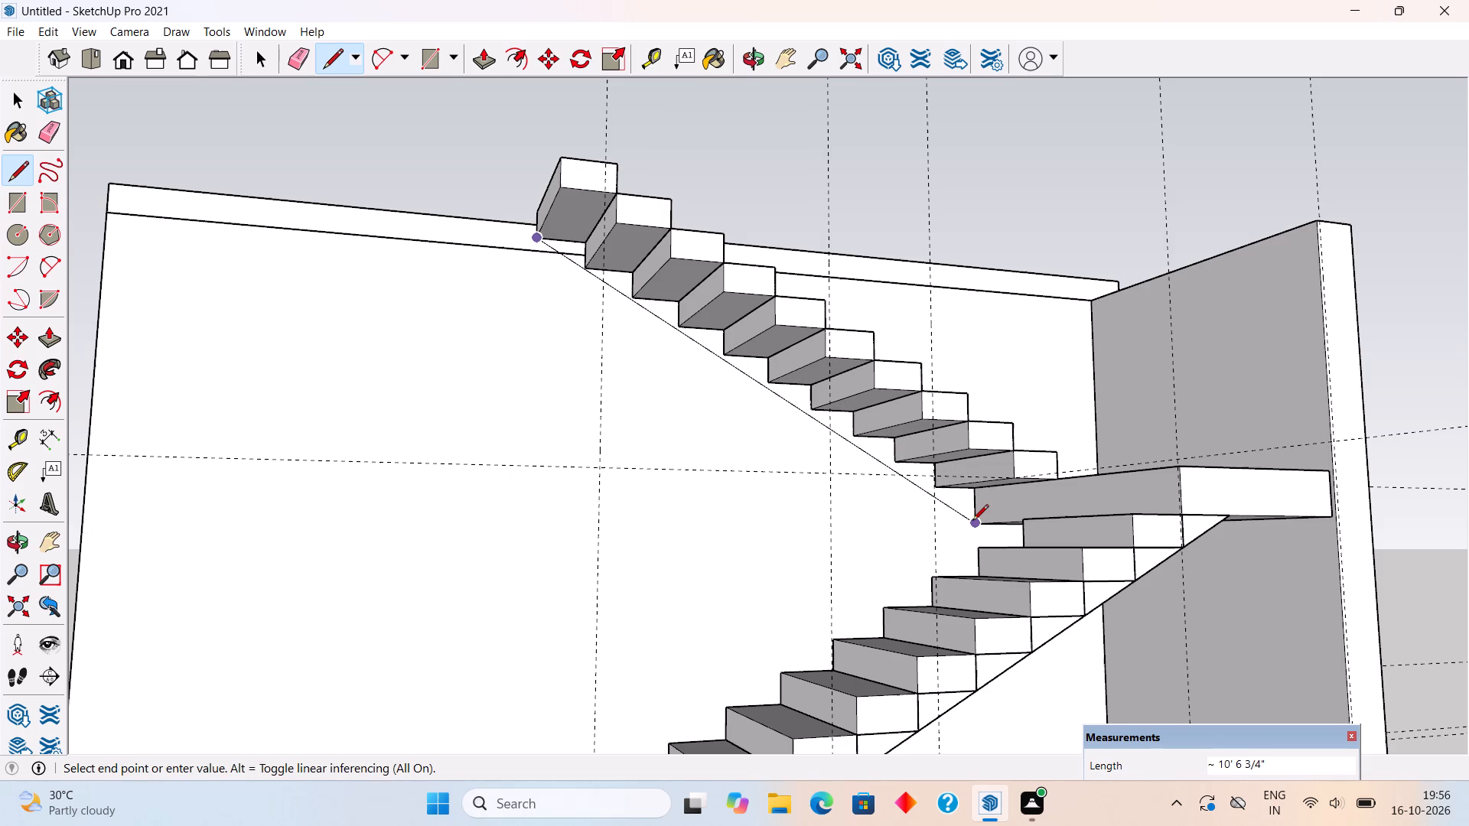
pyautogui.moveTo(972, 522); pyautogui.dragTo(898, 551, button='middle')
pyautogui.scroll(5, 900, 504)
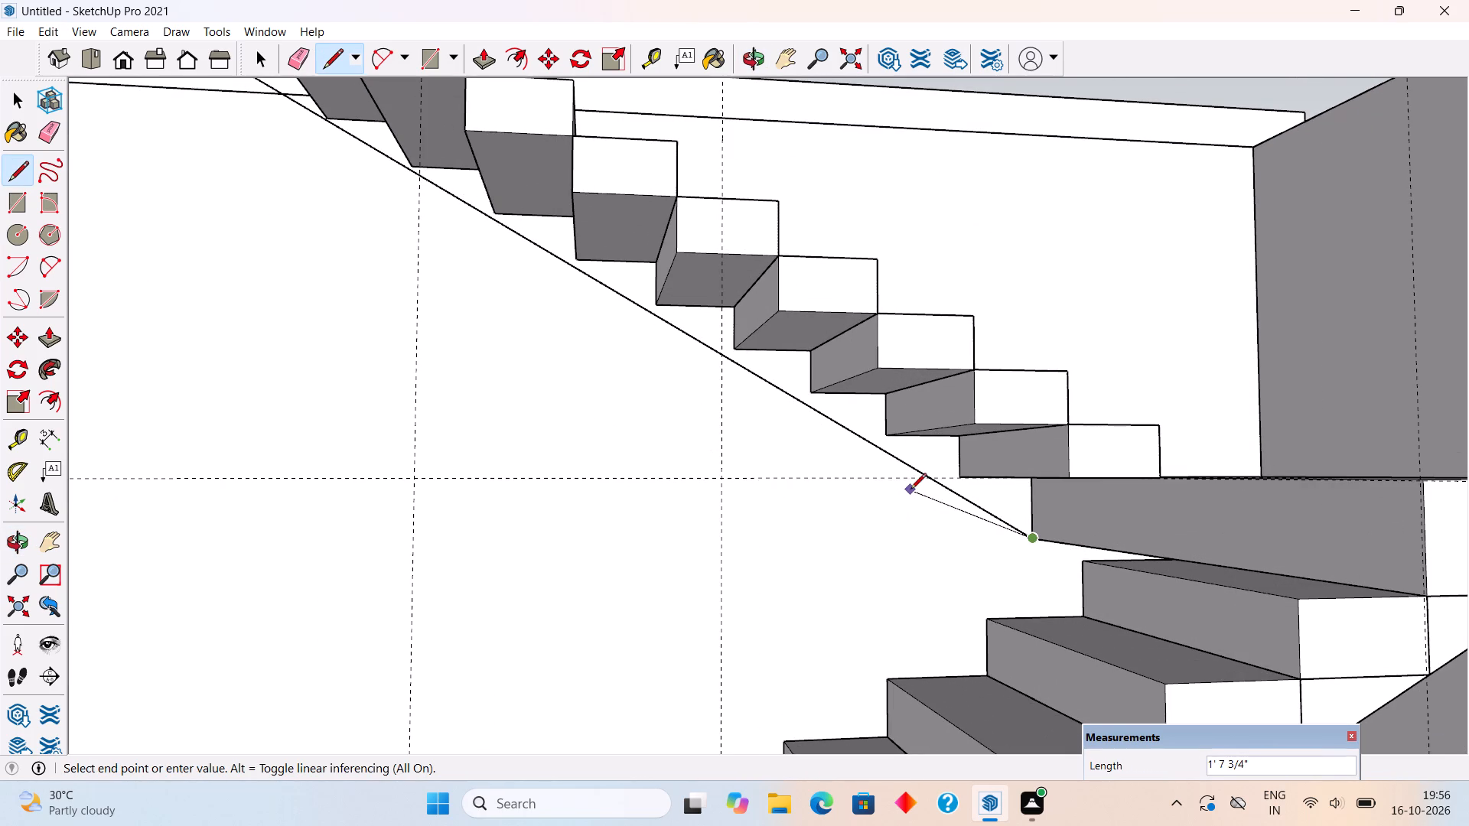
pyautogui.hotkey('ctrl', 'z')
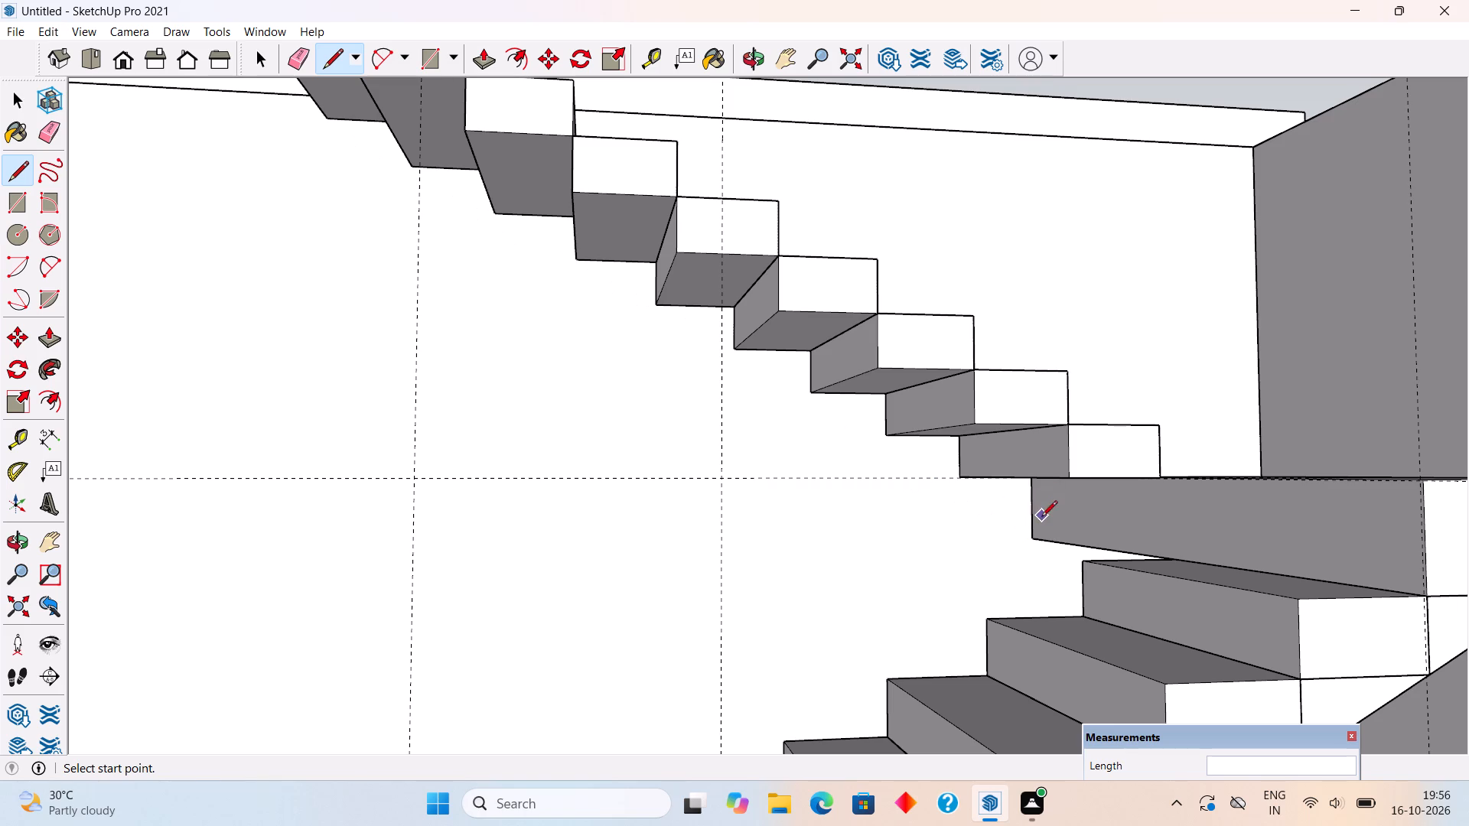
# Draw a sloping line from the landing's bottom corner at the room wall up to the top step's wall-side bottom corner.
pyautogui.click(1035, 539)
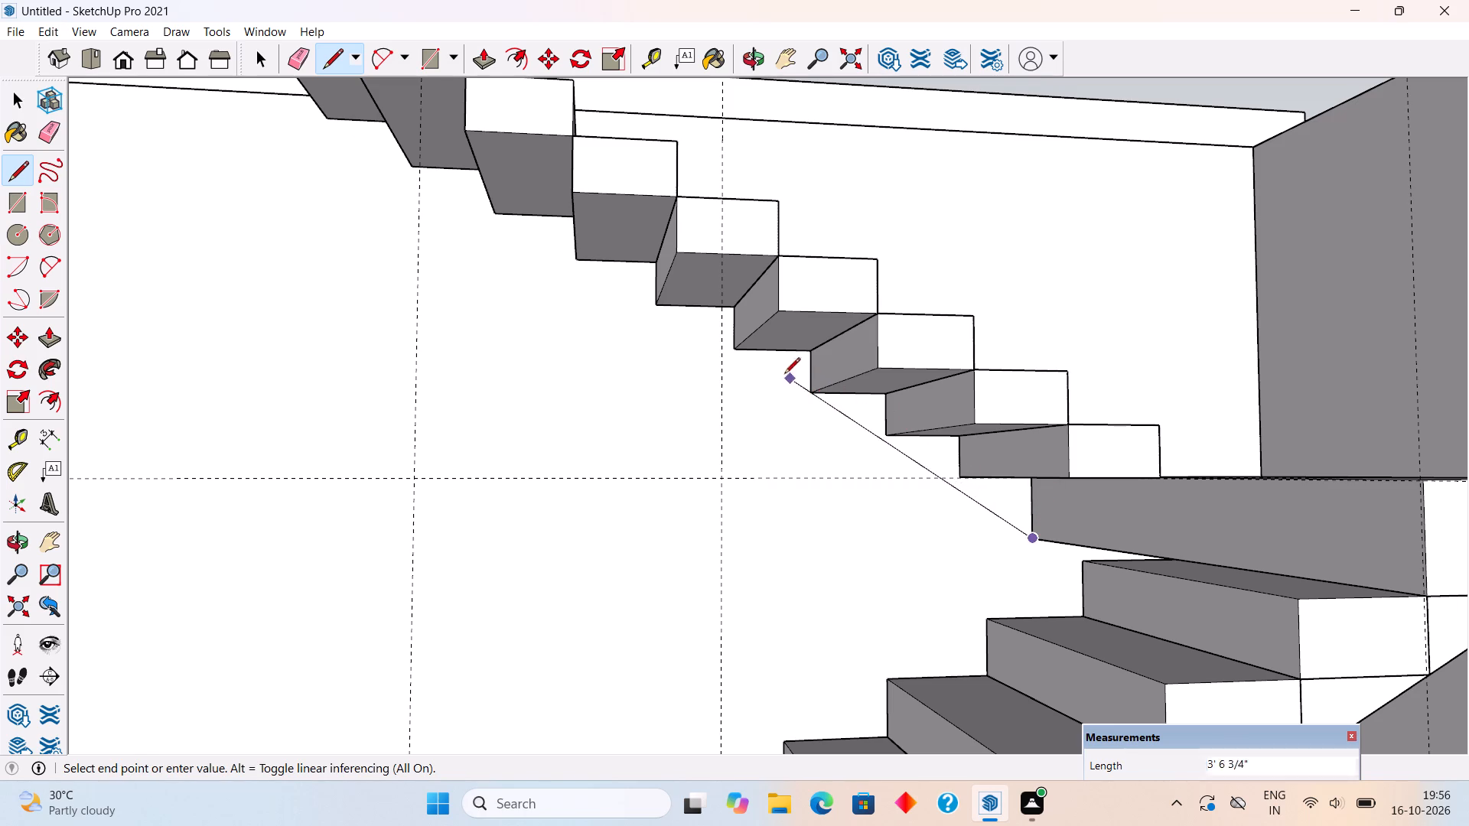
pyautogui.scroll(-4, 663, 303)
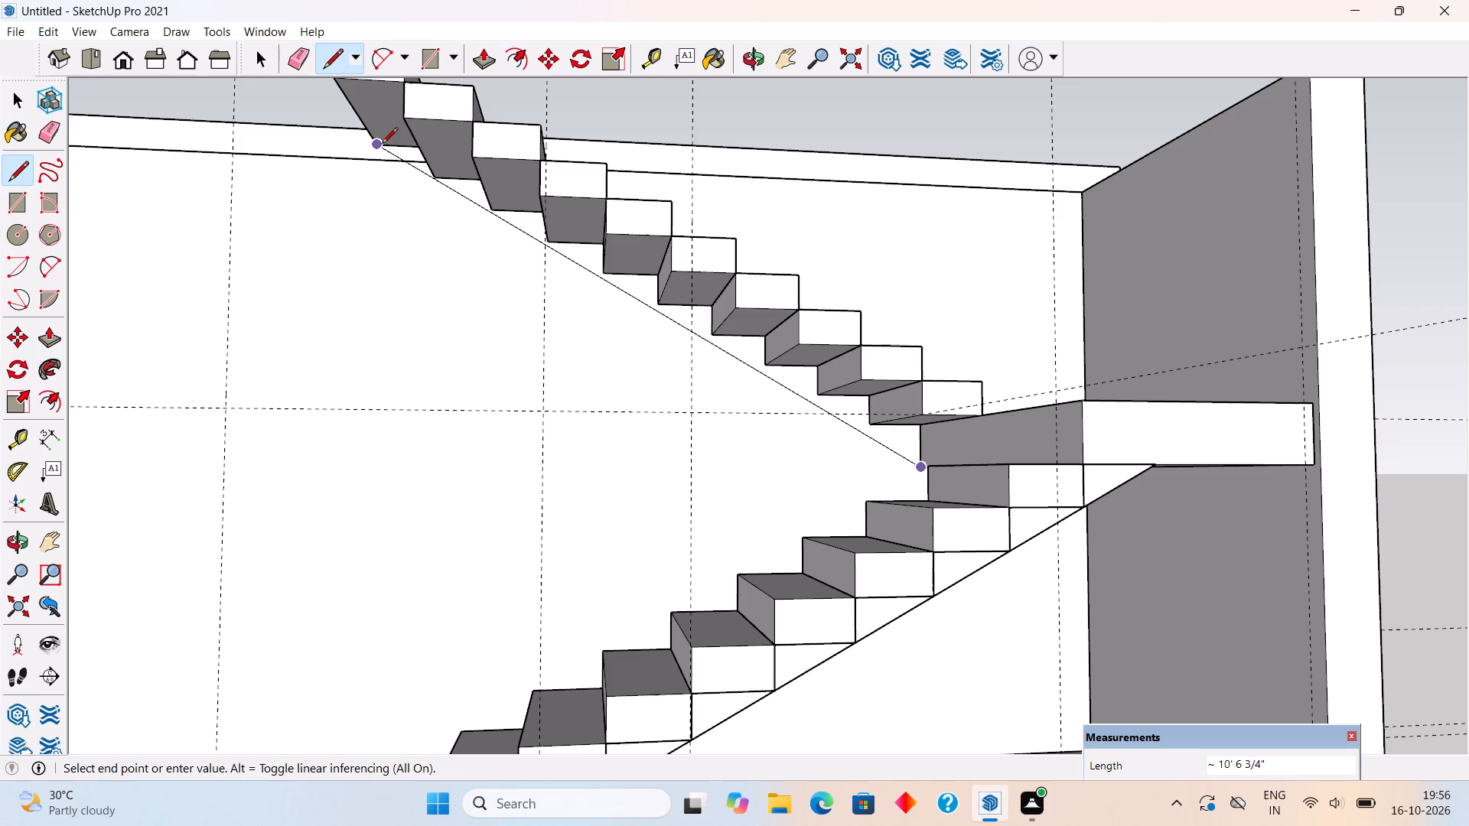
pyautogui.moveTo(374, 160); pyautogui.dragTo(697, 491, button='middle')
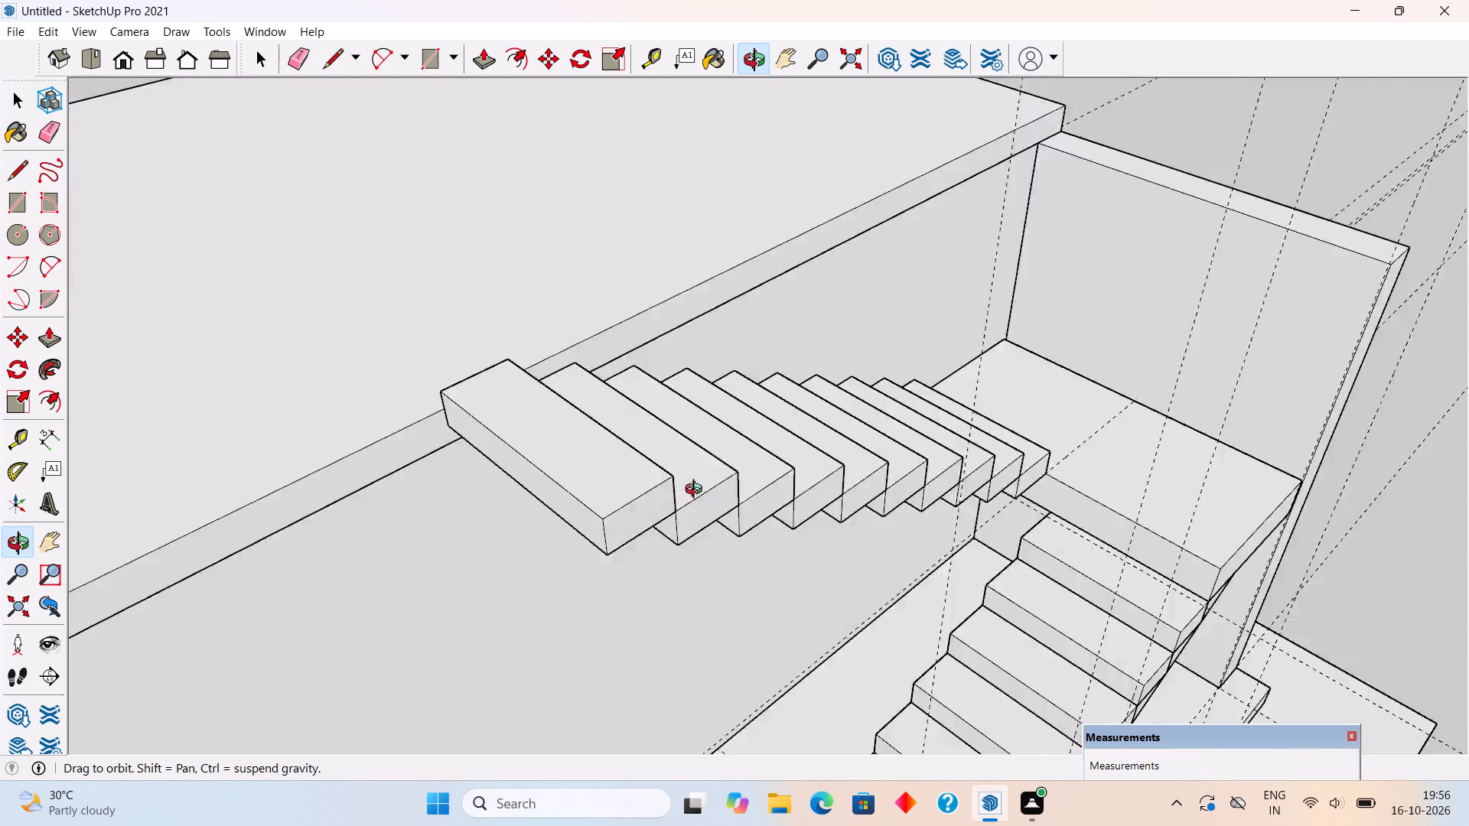
pyautogui.moveTo(697, 491); pyautogui.dragTo(763, 581, button='middle')
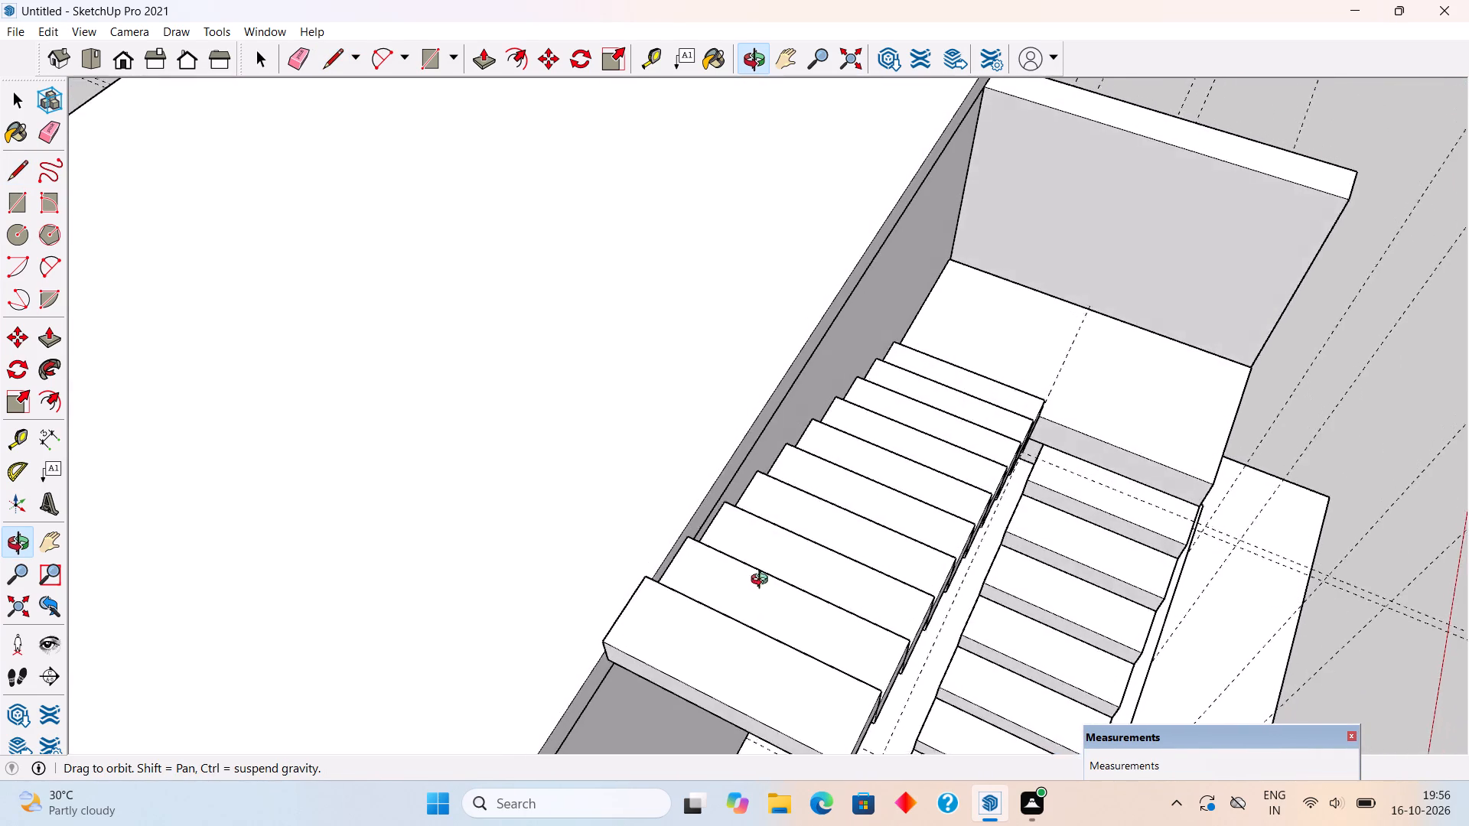
pyautogui.moveTo(763, 581); pyautogui.dragTo(910, 310, button='middle')
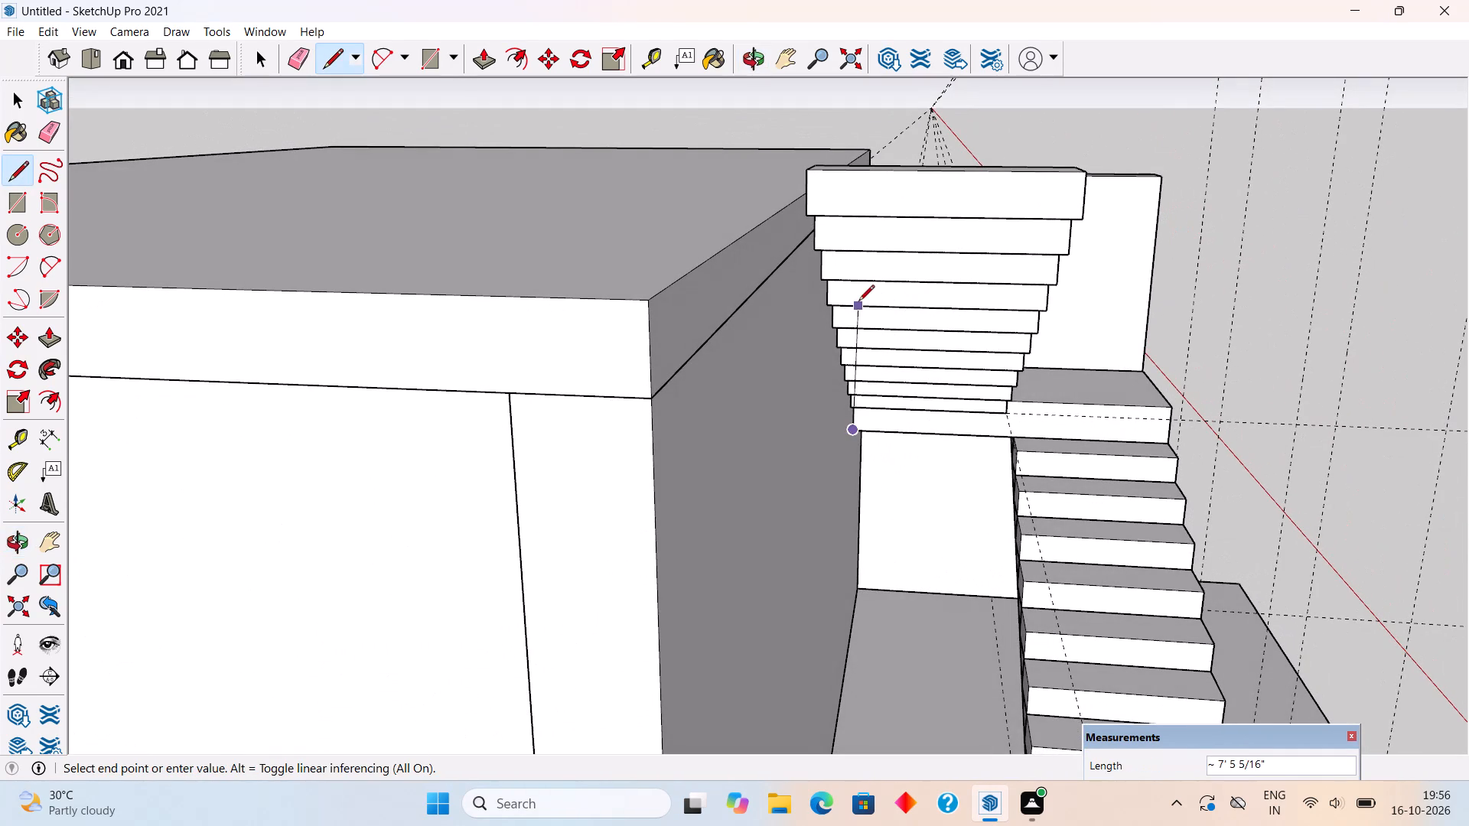
pyautogui.click(801, 215)
pyautogui.moveTo(975, 333); pyautogui.dragTo(668, 311, button='middle')
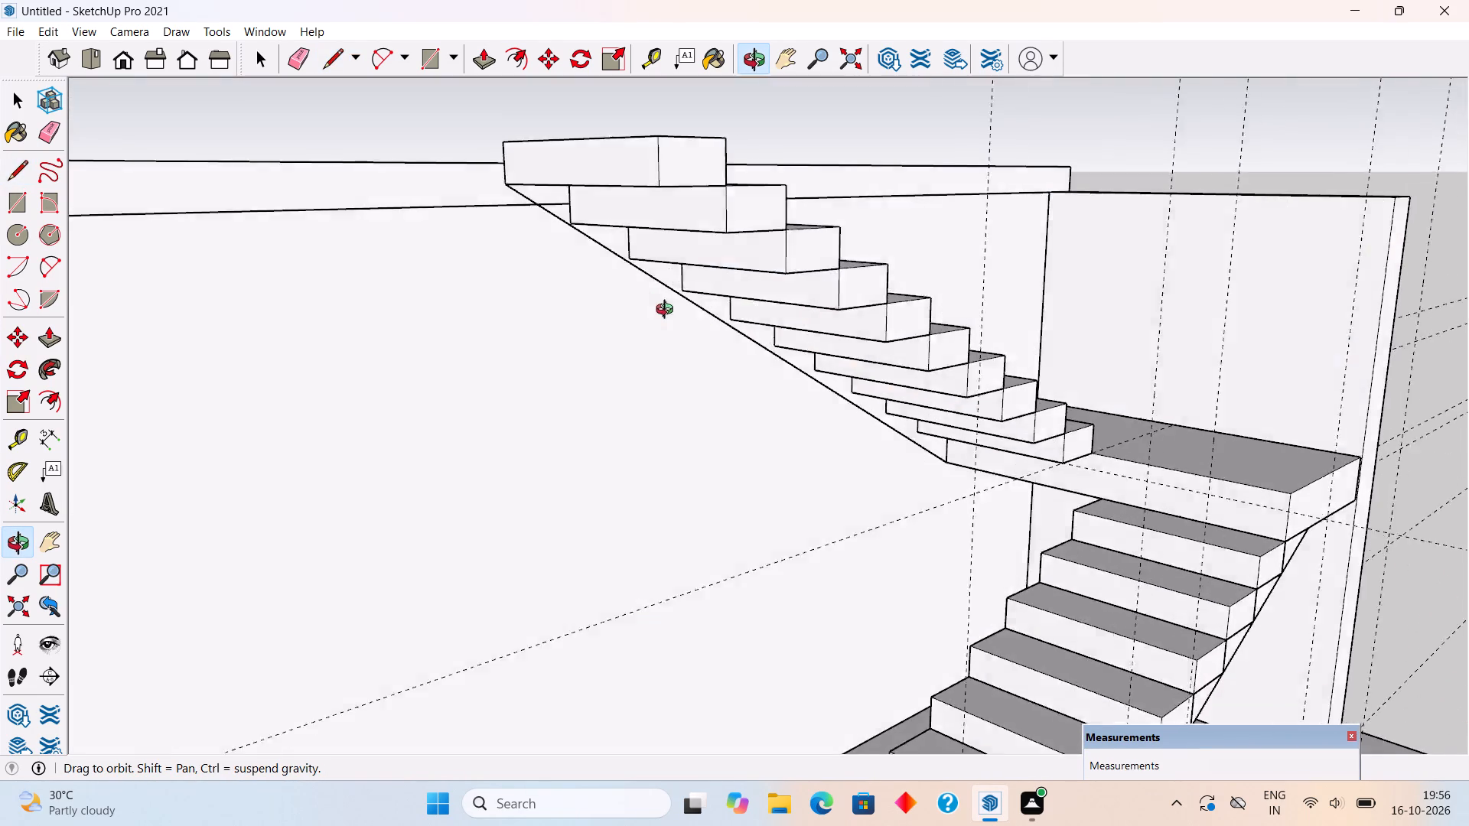
# Undo the sloping line drawn along the underside of the upper flight.
pyautogui.moveTo(668, 311); pyautogui.dragTo(609, 287, button='middle')
pyautogui.press('space')
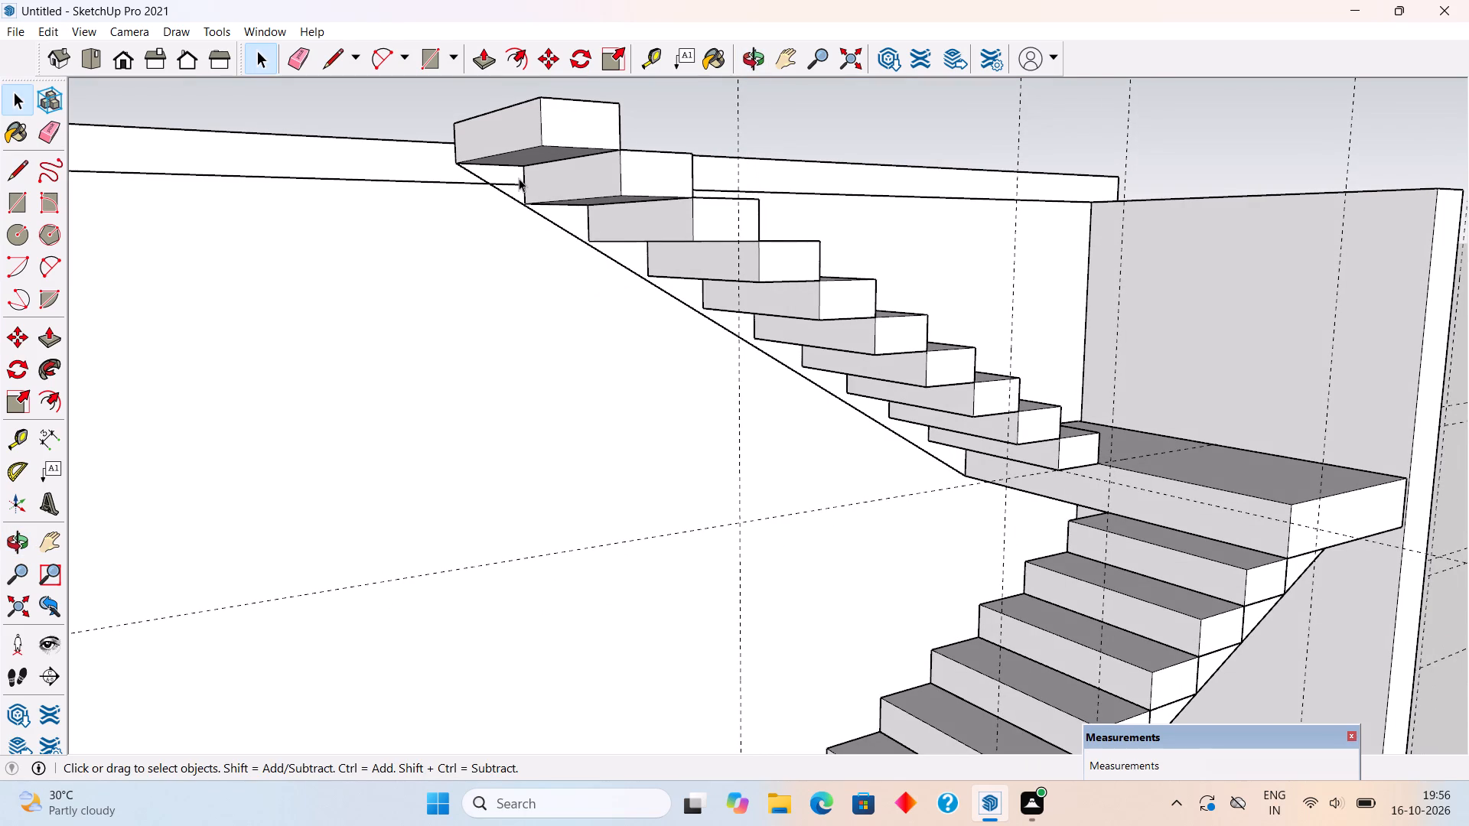
pyautogui.click(519, 178)
pyautogui.moveTo(575, 275); pyautogui.dragTo(480, 281, button='middle')
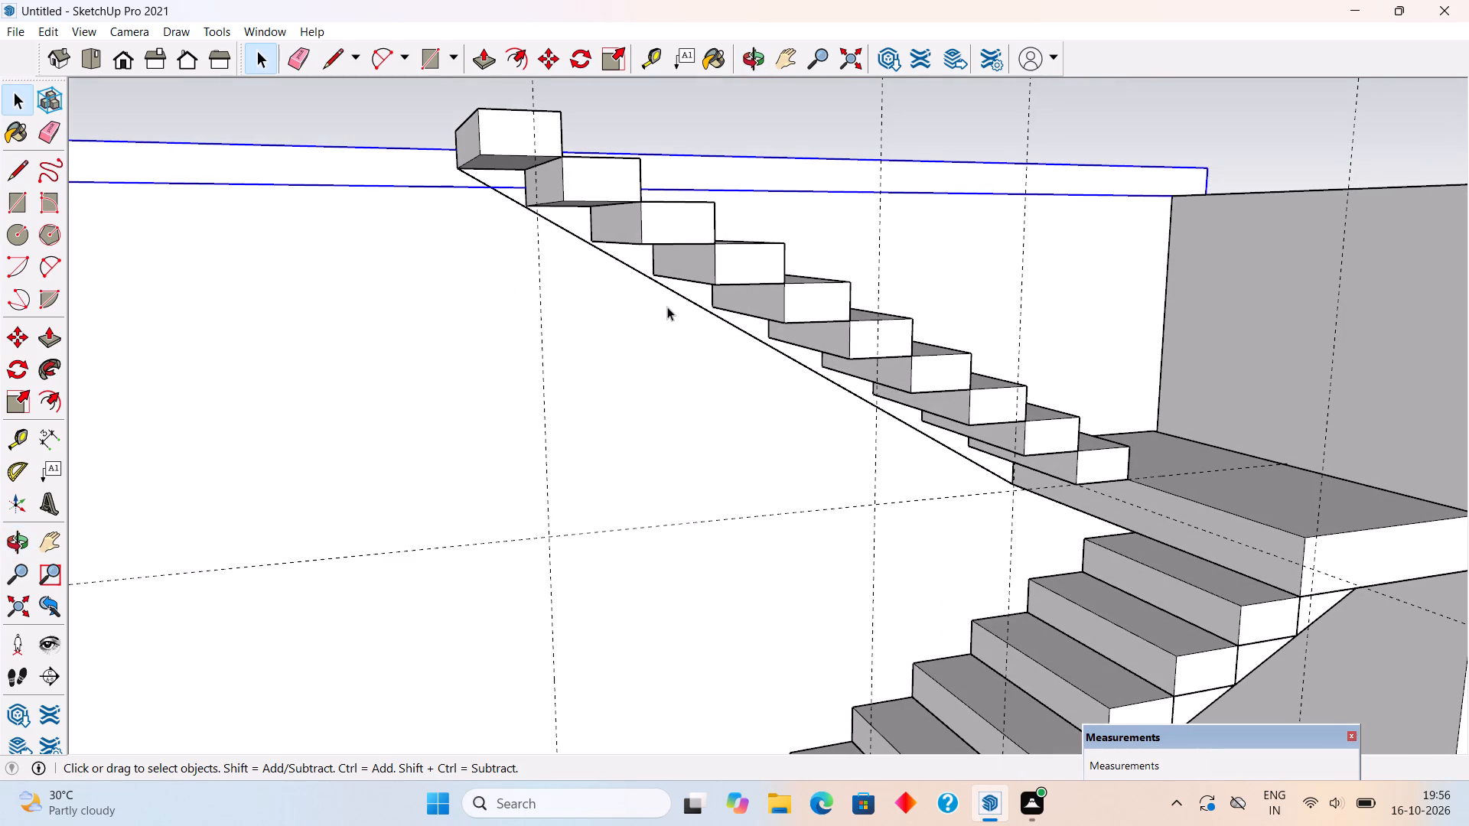
pyautogui.hotkey('ctrl', 'z')
# Select all ten steps of the upper flight and combine them into a single group.
pyautogui.click(488, 129)
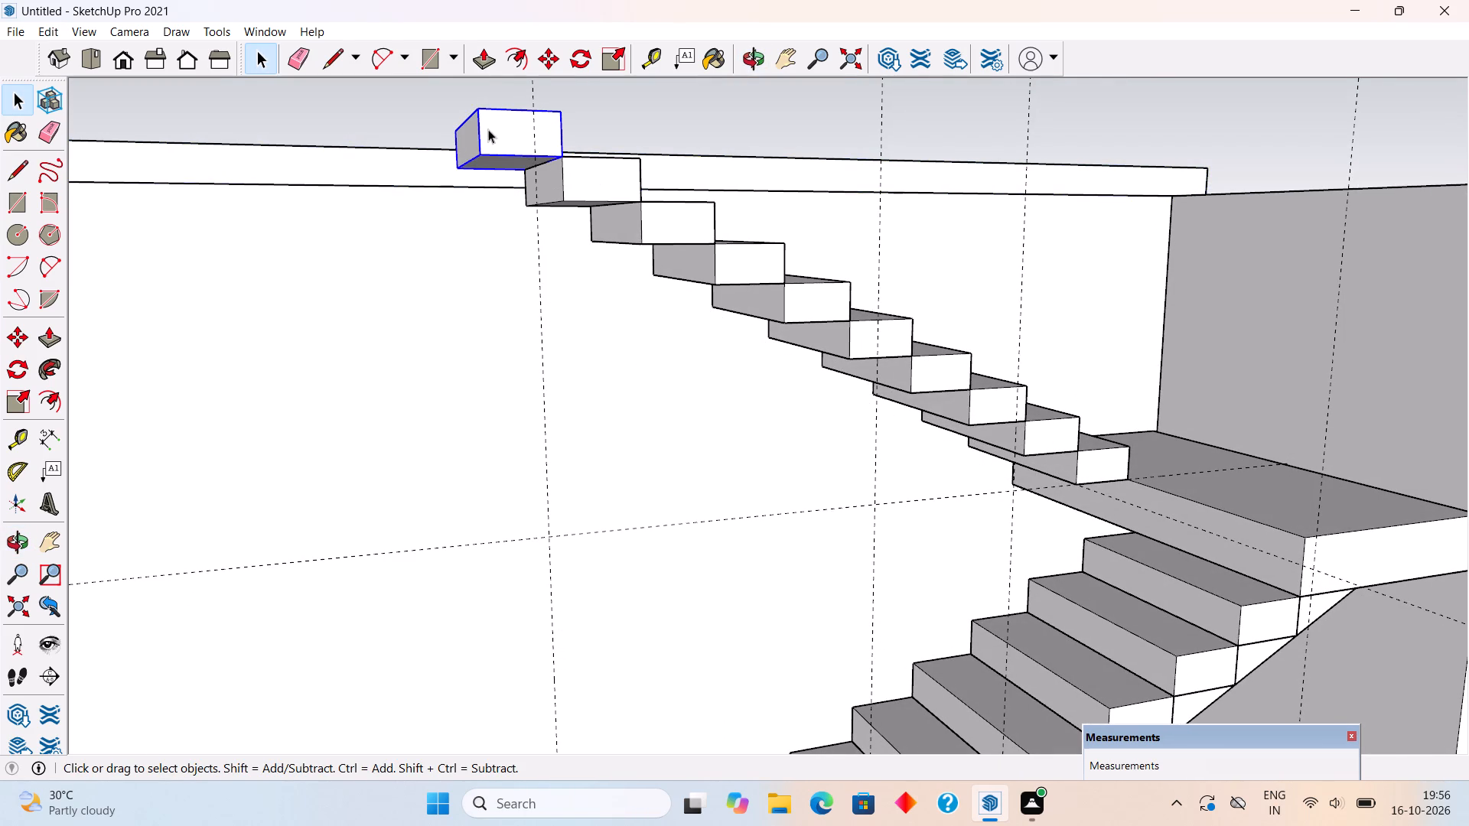
pyautogui.keyDown('shift'); pyautogui.click(567, 193); pyautogui.keyUp('shift')
pyautogui.keyDown('shift'); pyautogui.click(645, 237); pyautogui.keyUp('shift')
pyautogui.keyDown('shift'); pyautogui.click(690, 255); pyautogui.keyUp('shift')
pyautogui.keyDown('shift'); pyautogui.click(783, 317); pyautogui.keyUp('shift')
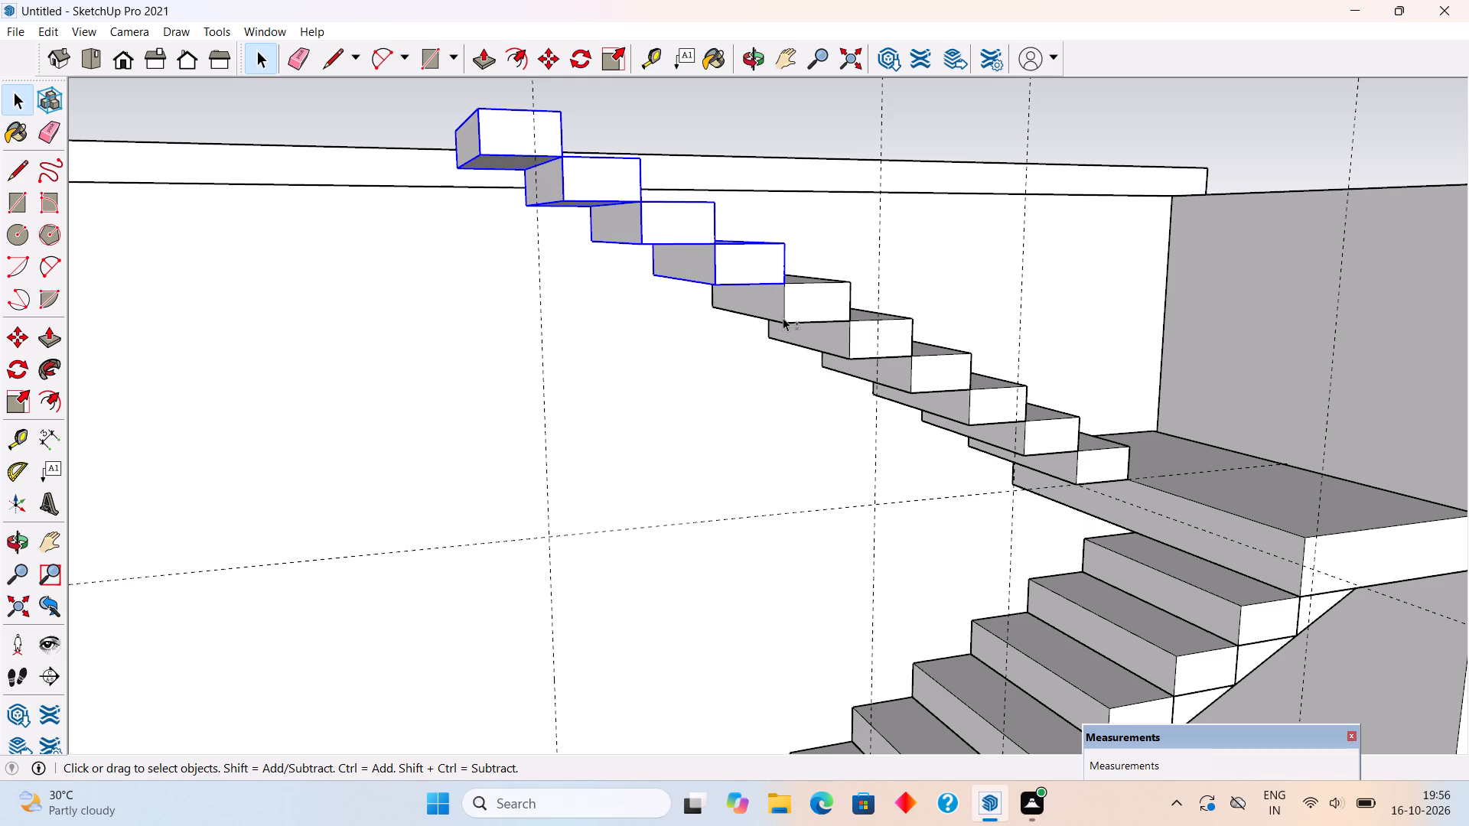
pyautogui.keyDown('shift'); pyautogui.click(801, 329); pyautogui.keyUp('shift')
pyautogui.keyDown('shift'); pyautogui.click(902, 372); pyautogui.keyUp('shift')
pyautogui.keyDown('shift'); pyautogui.click(954, 398); pyautogui.keyUp('shift')
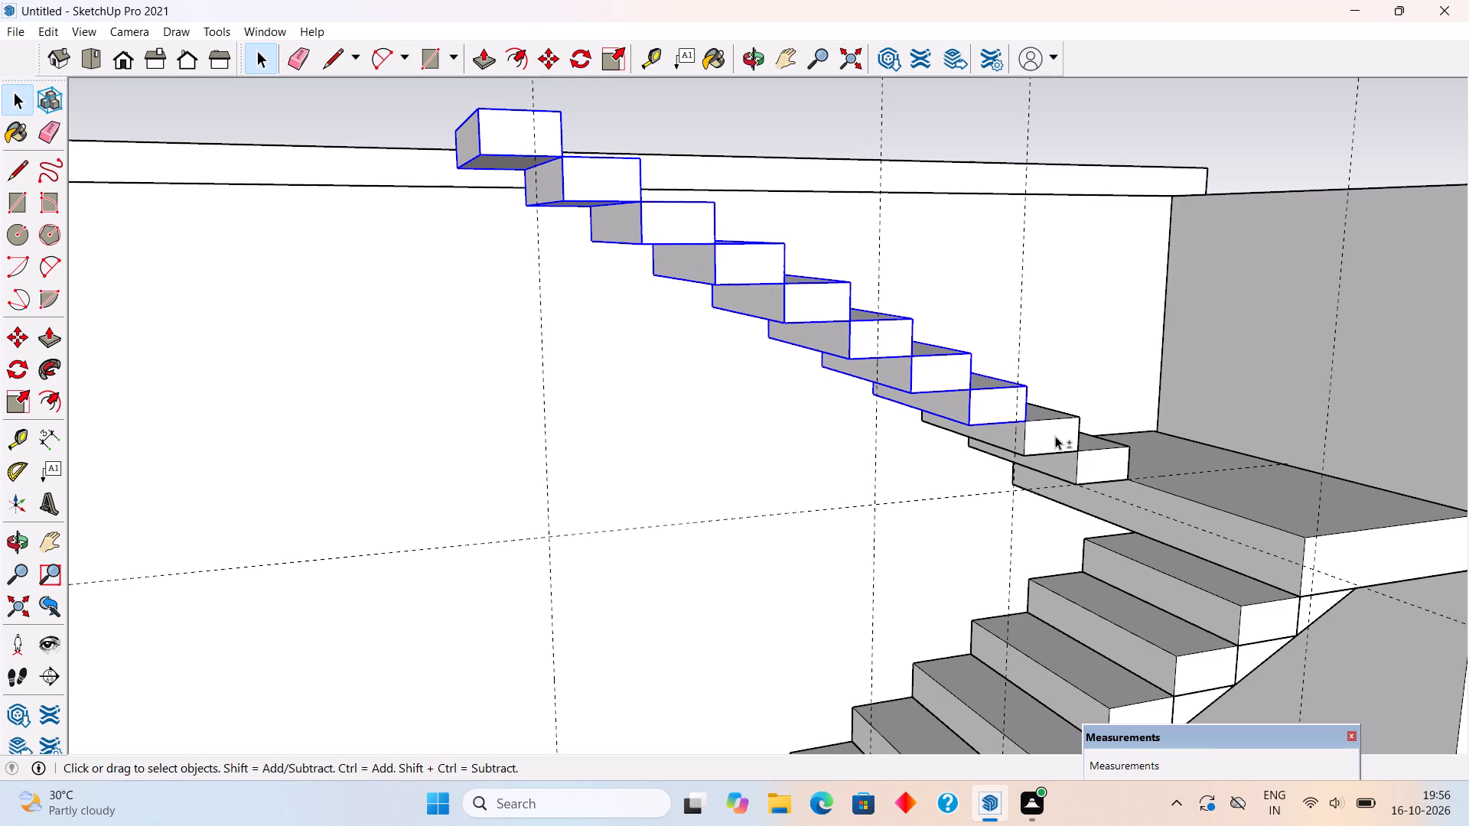
pyautogui.keyDown('shift'); pyautogui.click(1055, 436); pyautogui.keyUp('shift')
pyautogui.keyDown('shift'); pyautogui.click(1077, 457); pyautogui.keyUp('shift')
pyautogui.keyDown('shift'); pyautogui.rightClick(1081, 454); pyautogui.keyUp('shift')
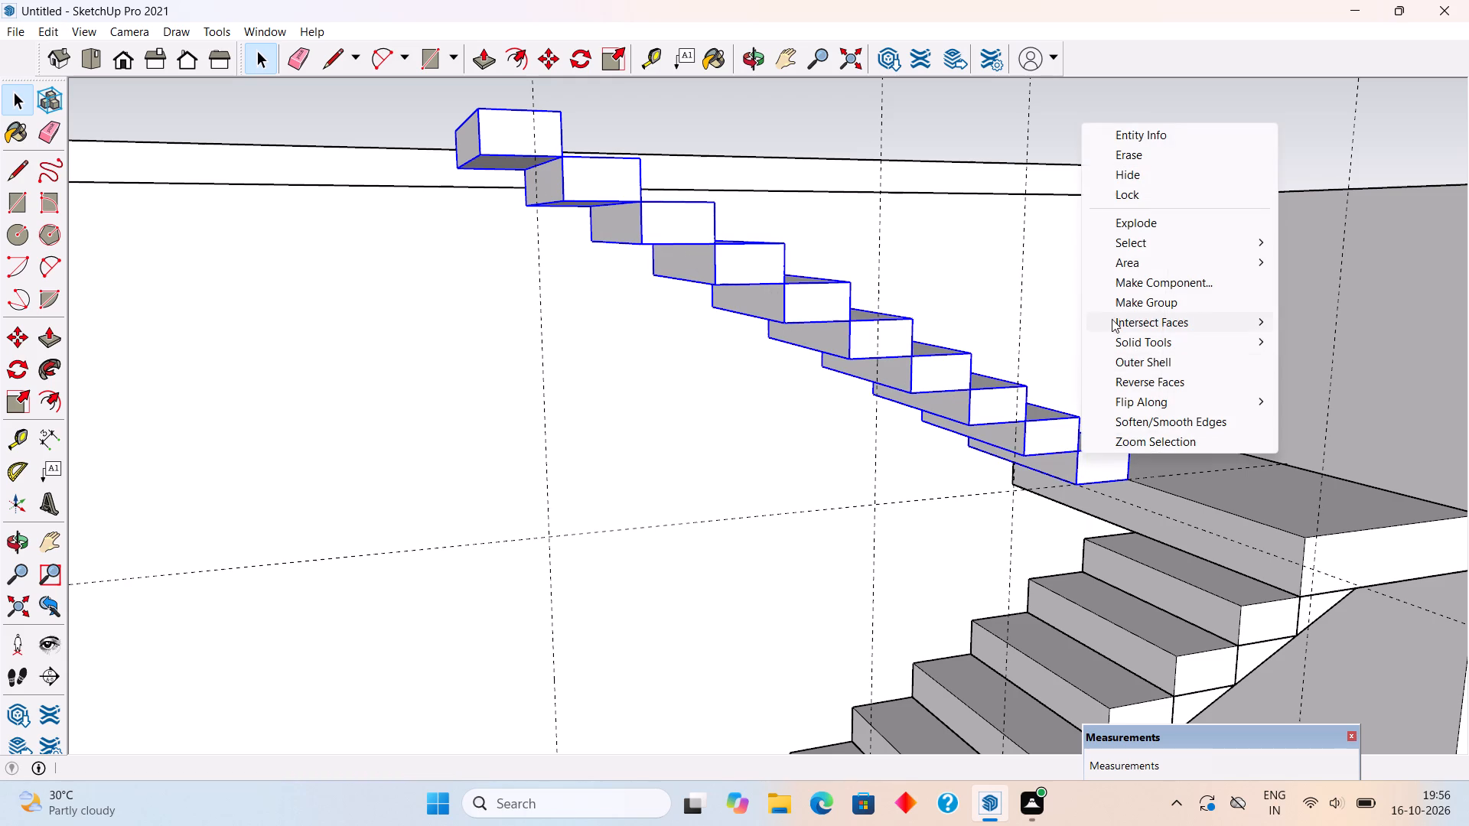
pyautogui.click(1114, 308)
pyautogui.click(1149, 115)
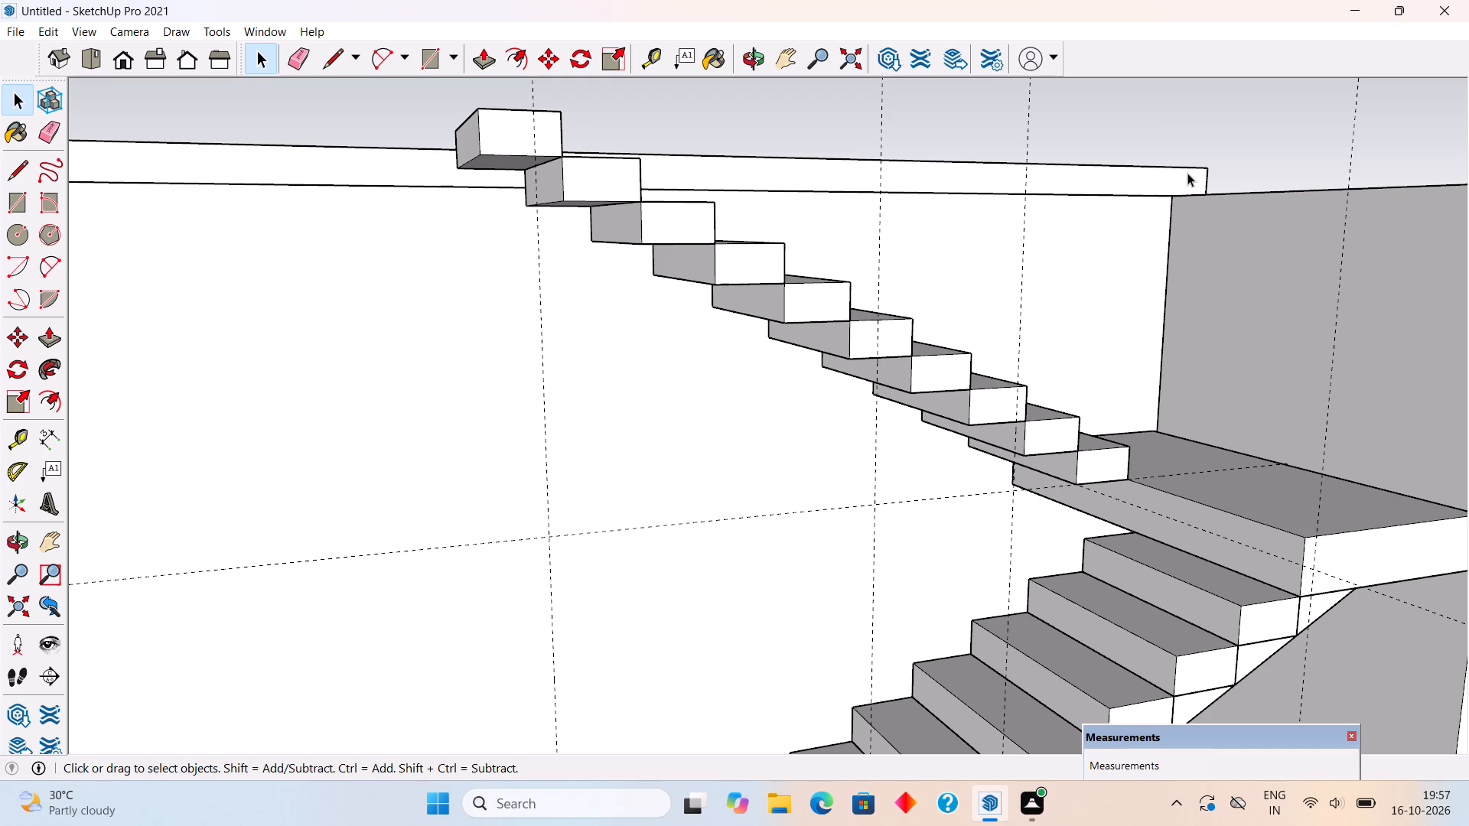
# Delete the roof slab covering the room.
pyautogui.moveTo(590, 227); pyautogui.dragTo(930, 245, button='middle')
pyautogui.moveTo(643, 244); pyautogui.dragTo(796, 342, button='middle')
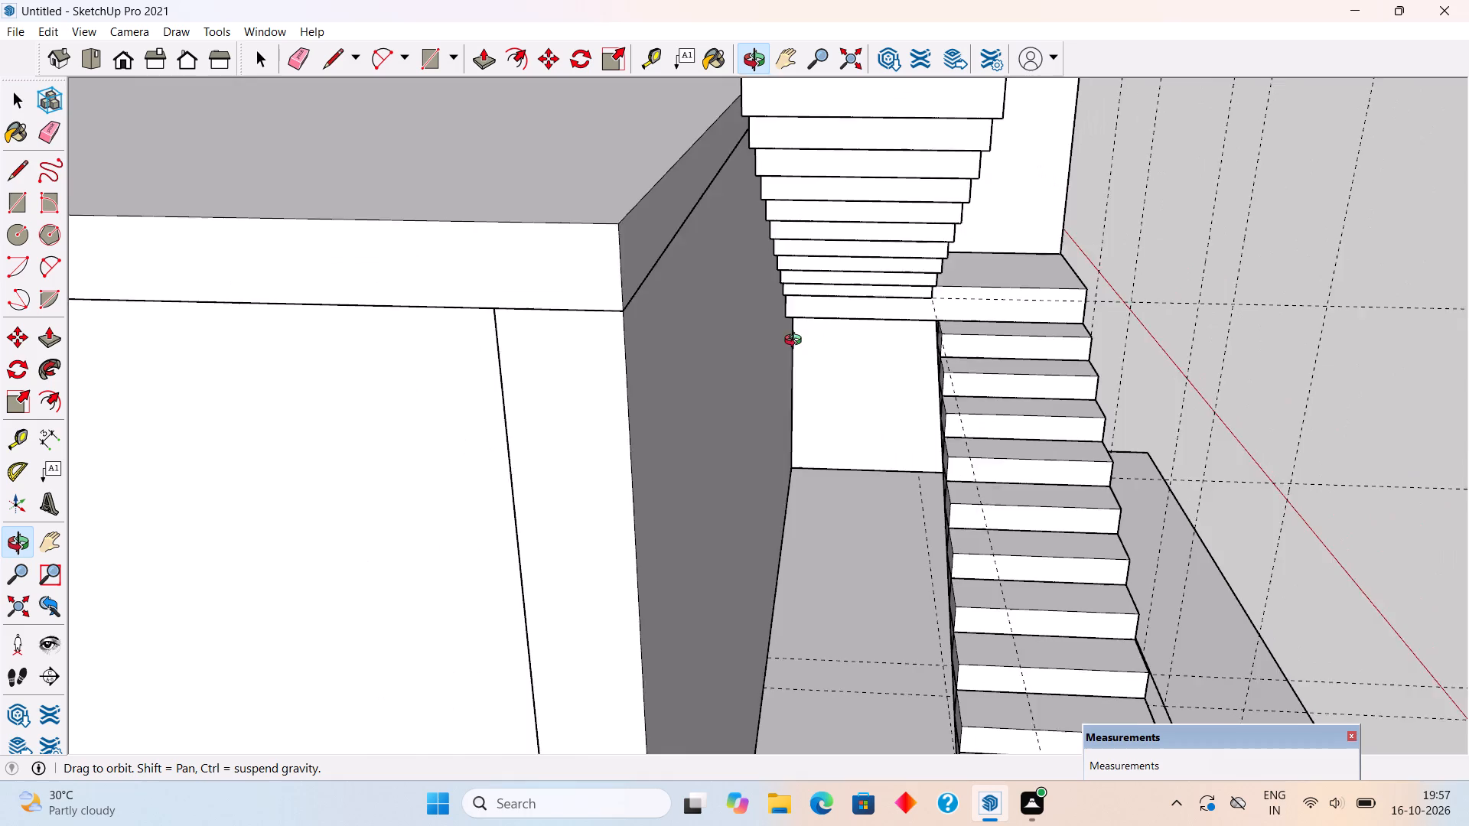
pyautogui.moveTo(796, 342); pyautogui.dragTo(739, 255, button='middle')
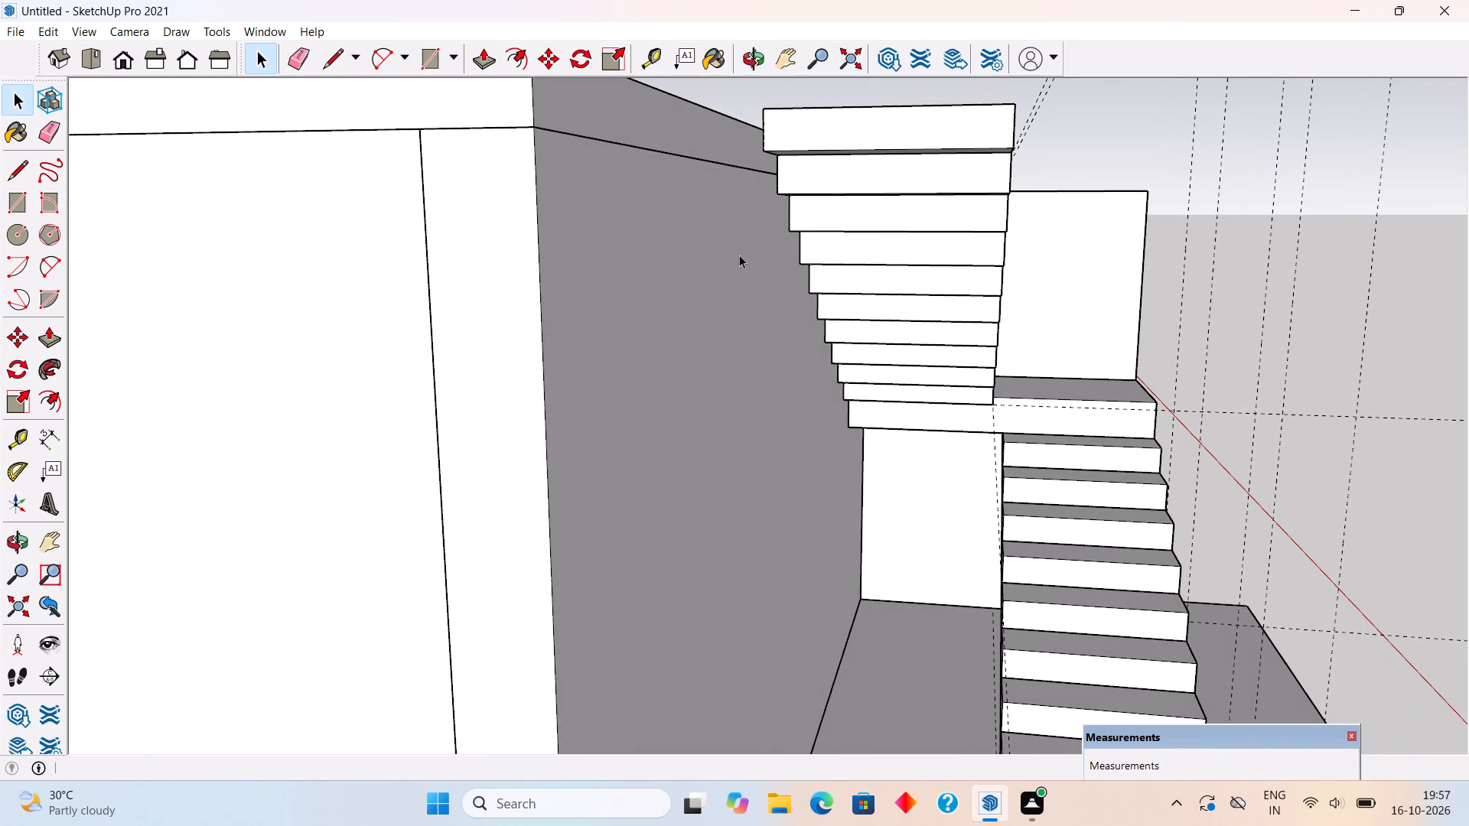
pyautogui.scroll(-1, 739, 255)
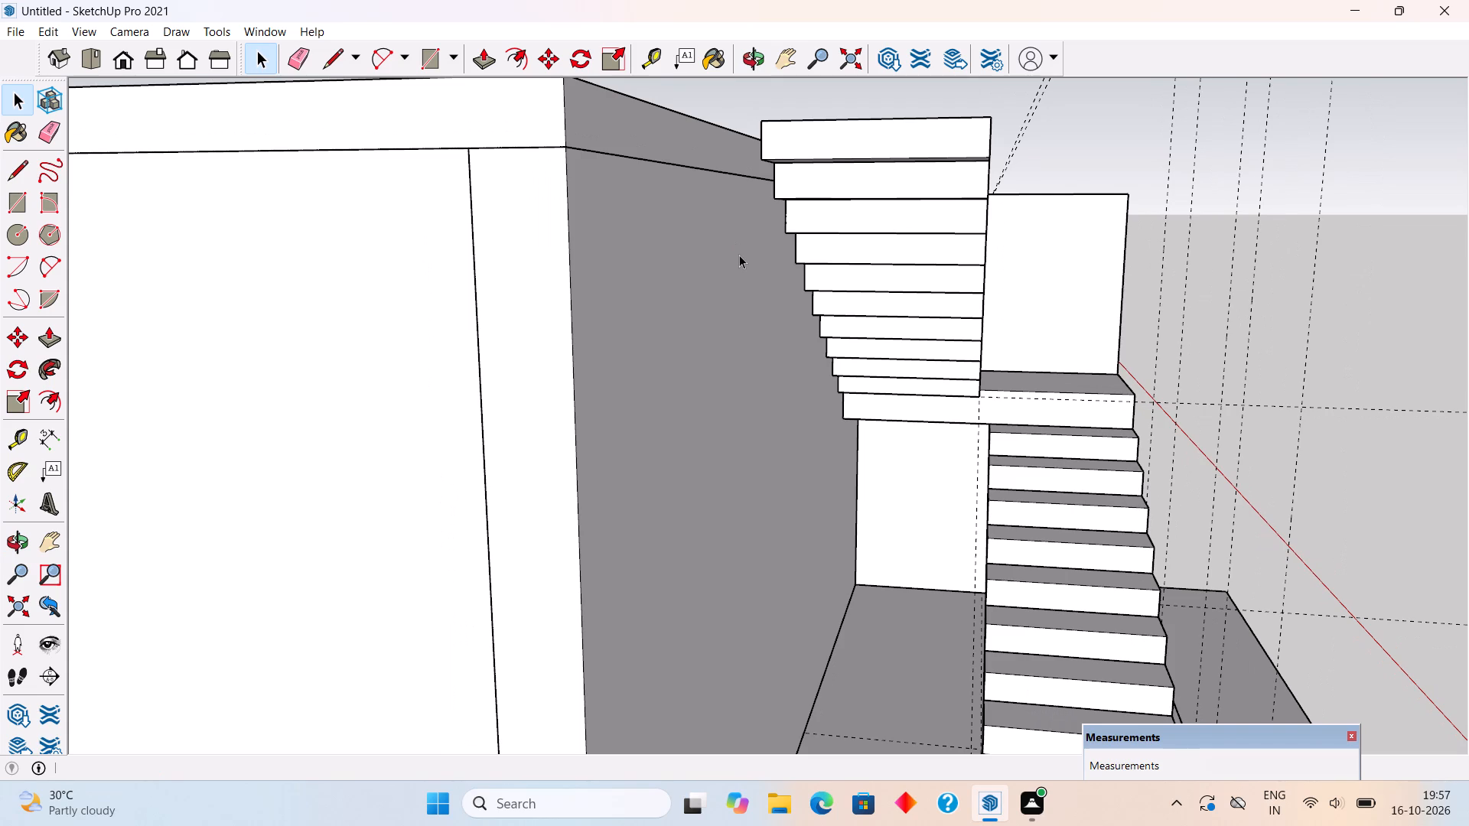
pyautogui.moveTo(723, 380); pyautogui.dragTo(708, 530, button='middle')
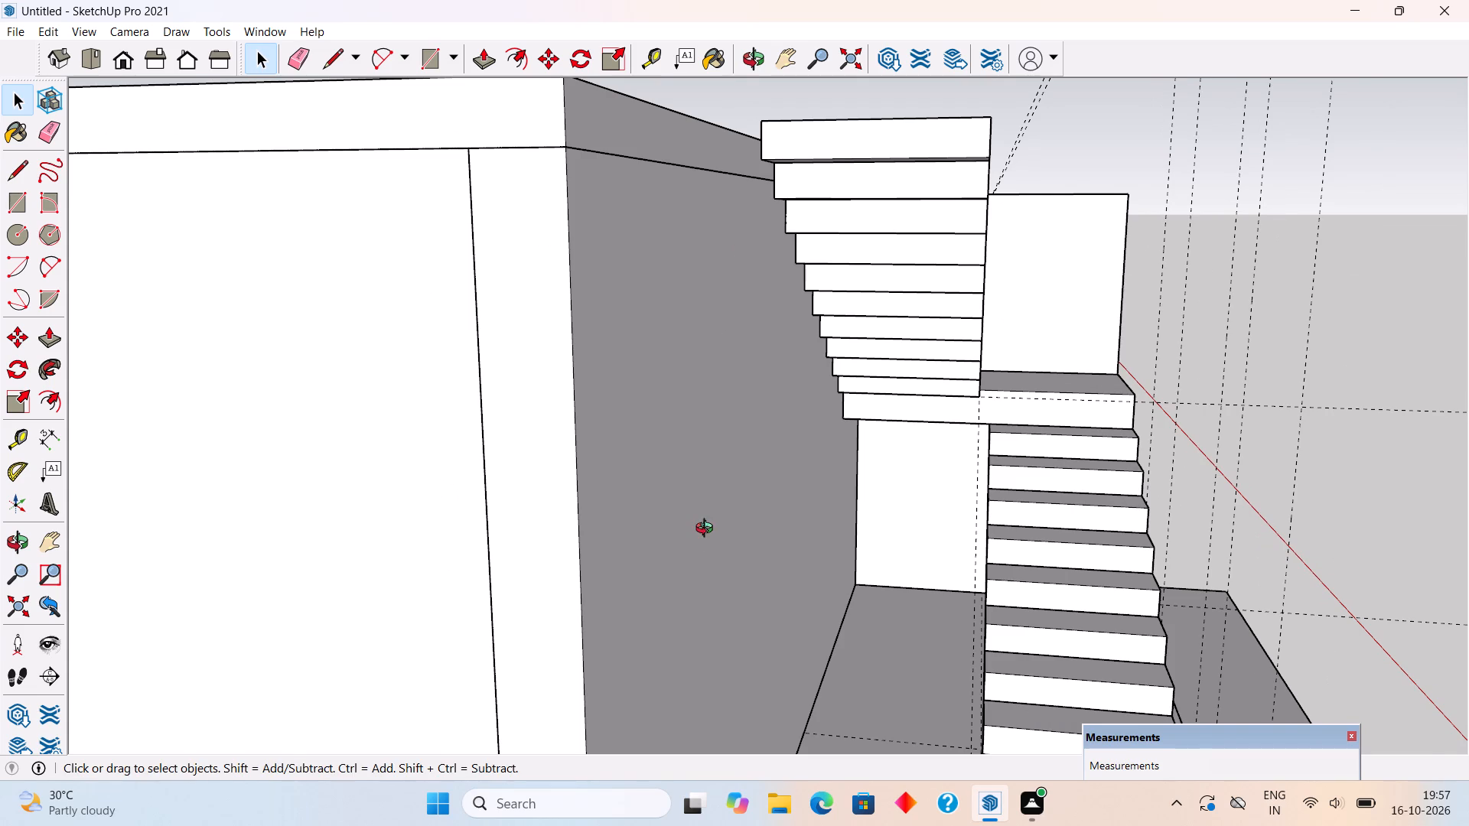
pyautogui.moveTo(708, 530); pyautogui.dragTo(772, 664, button='middle')
pyautogui.scroll(-4, 598, 374)
pyautogui.click(686, 456)
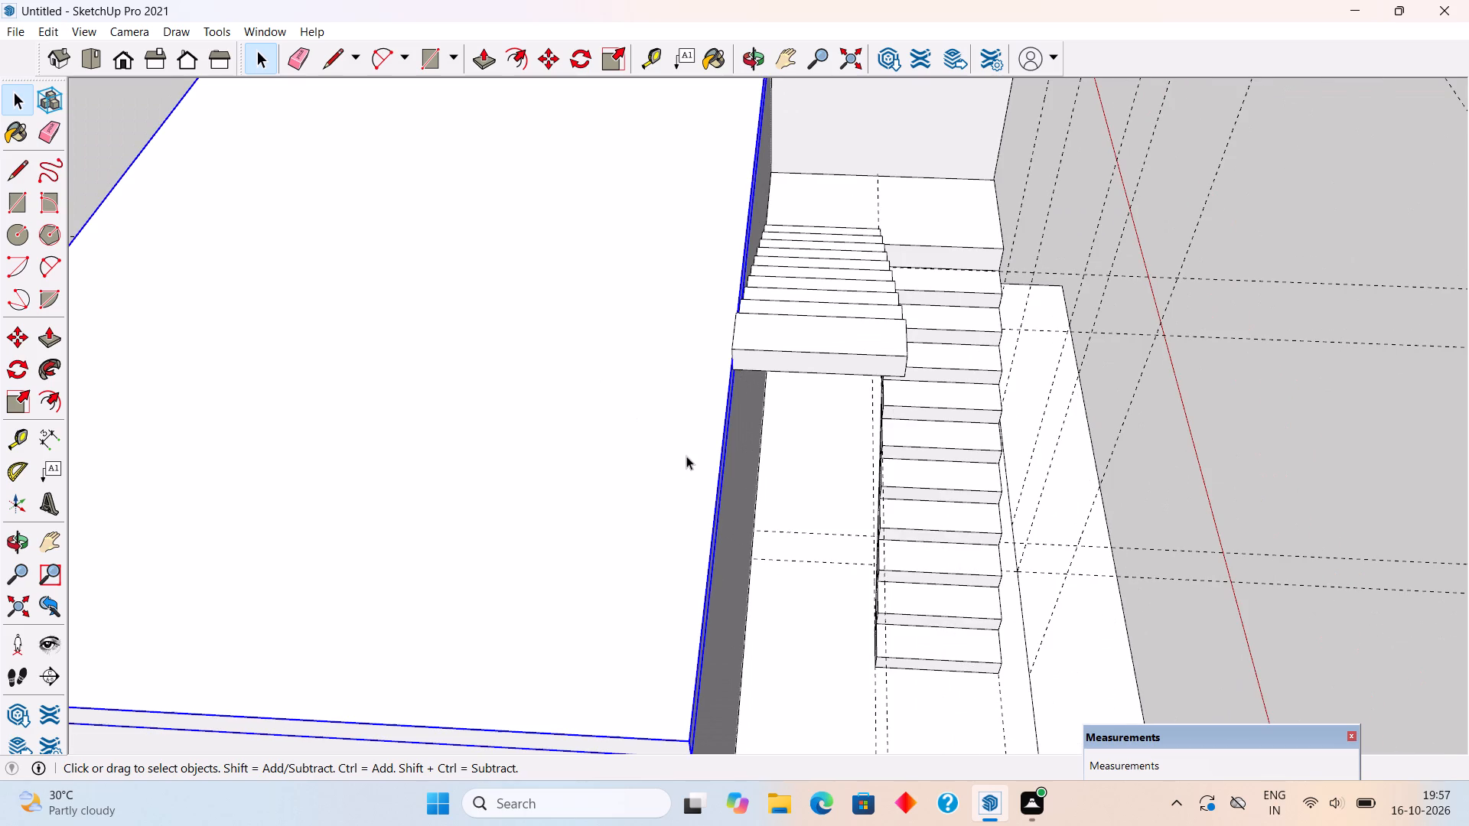
pyautogui.press('Delete')
# Raise the top face of the room wall beside the staircase by 3" with Push/Pull.
pyautogui.moveTo(692, 455); pyautogui.dragTo(1020, 438, button='middle')
pyautogui.scroll(5, 967, 330)
pyautogui.tripleClick(892, 253)
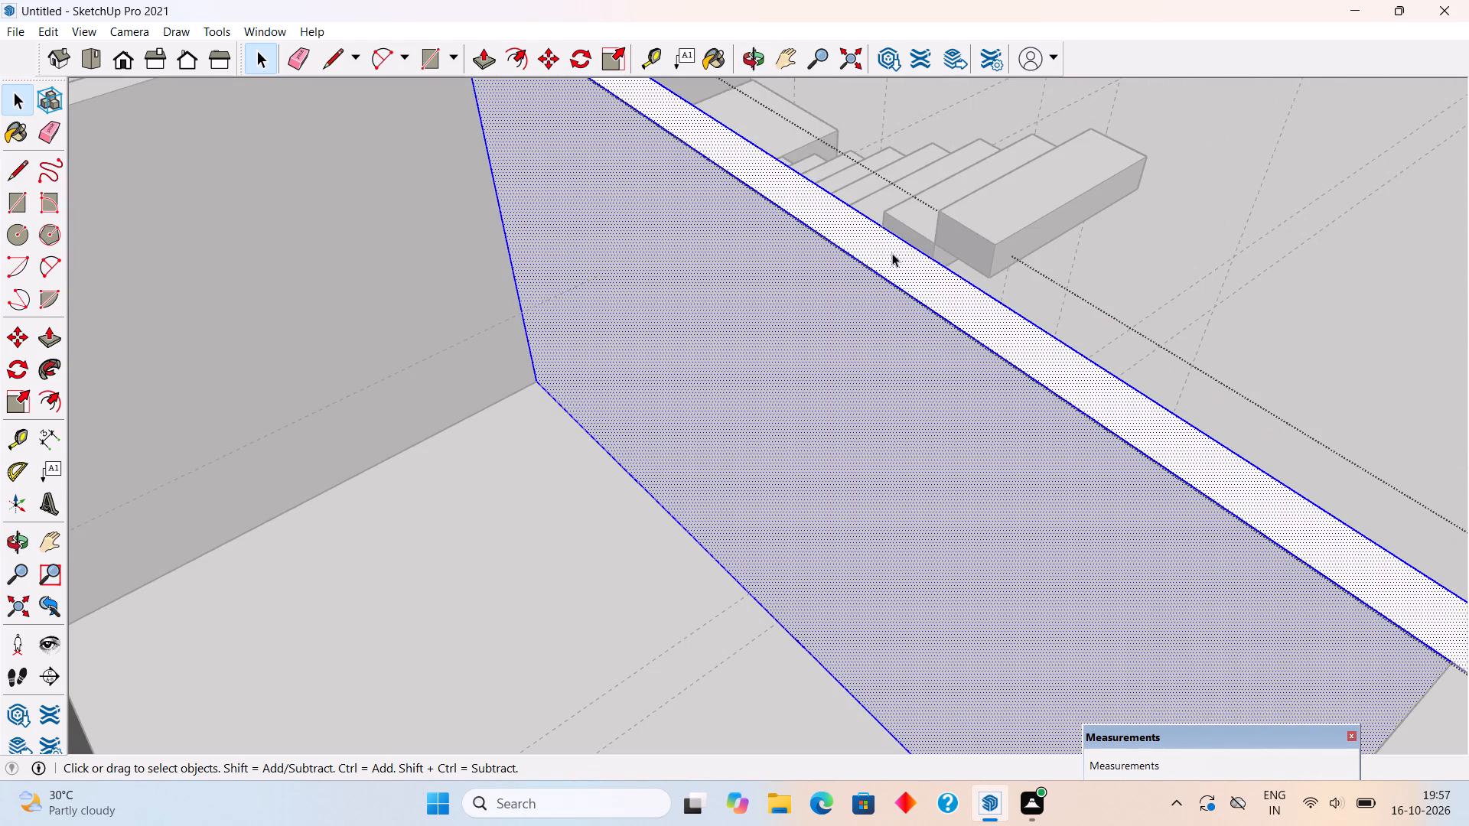
pyautogui.press('p')
pyautogui.click(892, 253)
pyautogui.click(923, 242)
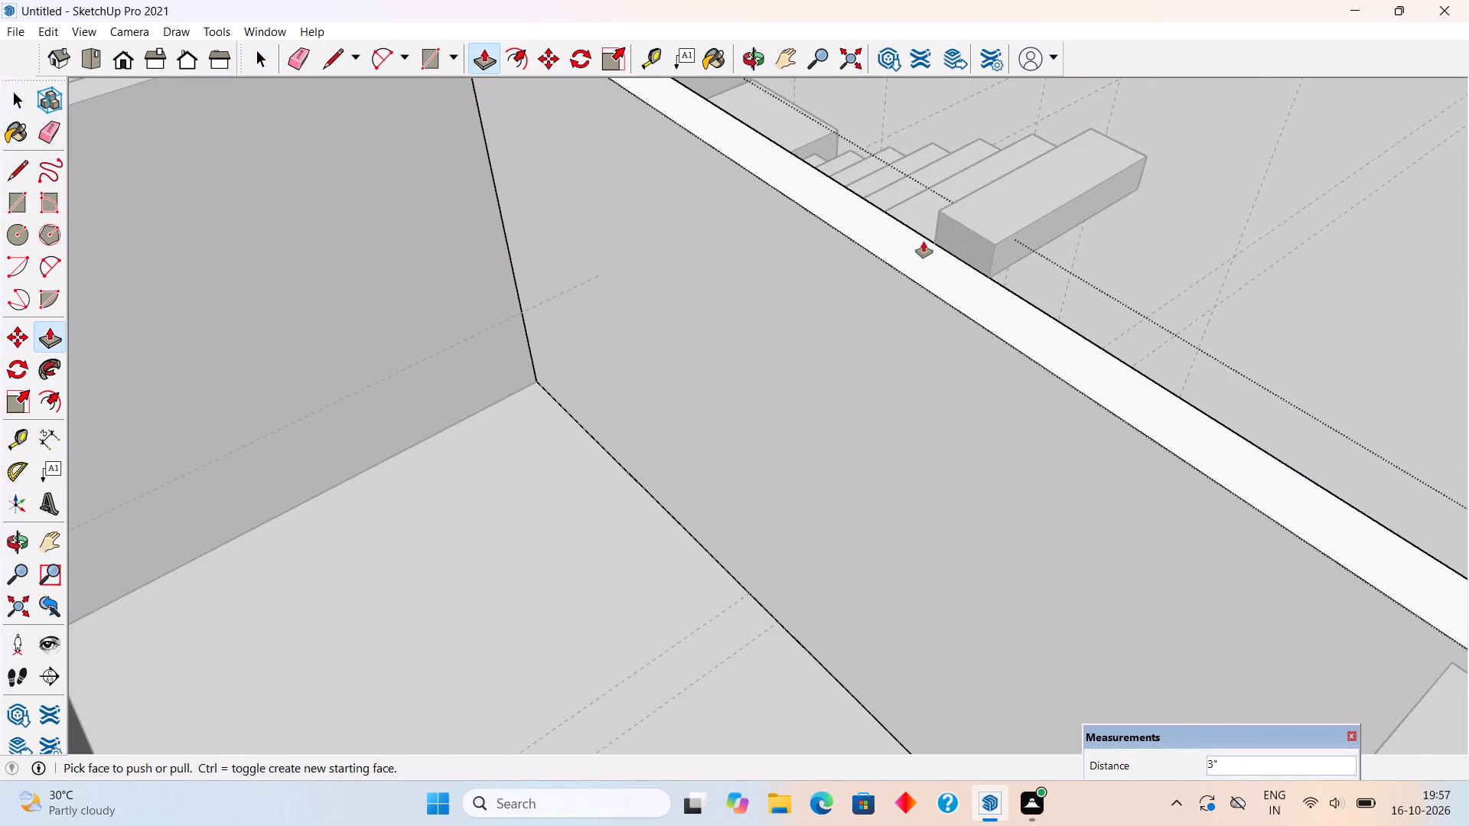
# Raise the top face of the short room wall at the end away from the landing by 3".
pyautogui.scroll(-8, 923, 242)
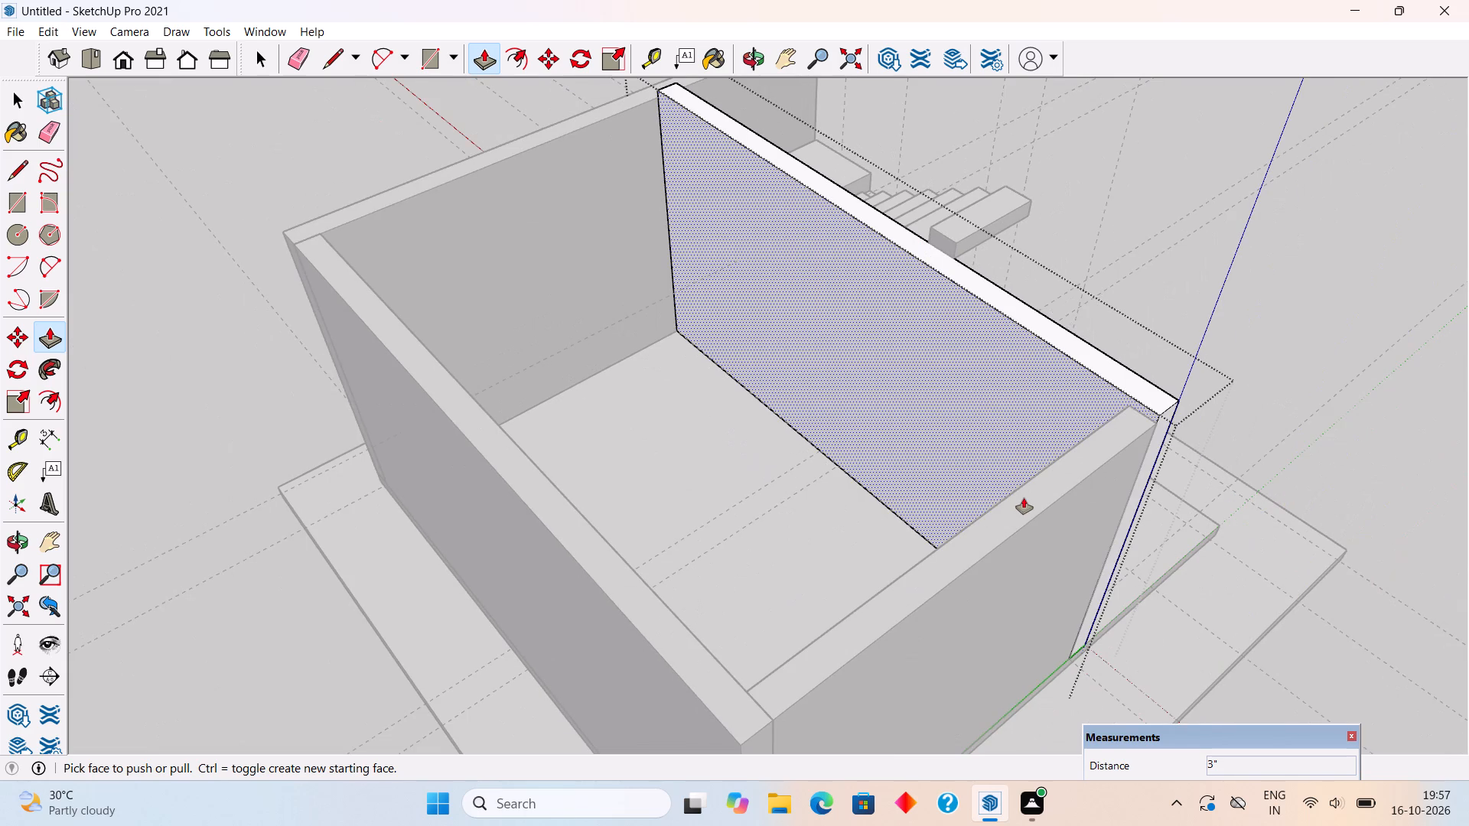
pyautogui.press('space')
pyautogui.tripleClick(1024, 498)
pyautogui.press('p')
pyautogui.click(1024, 498)
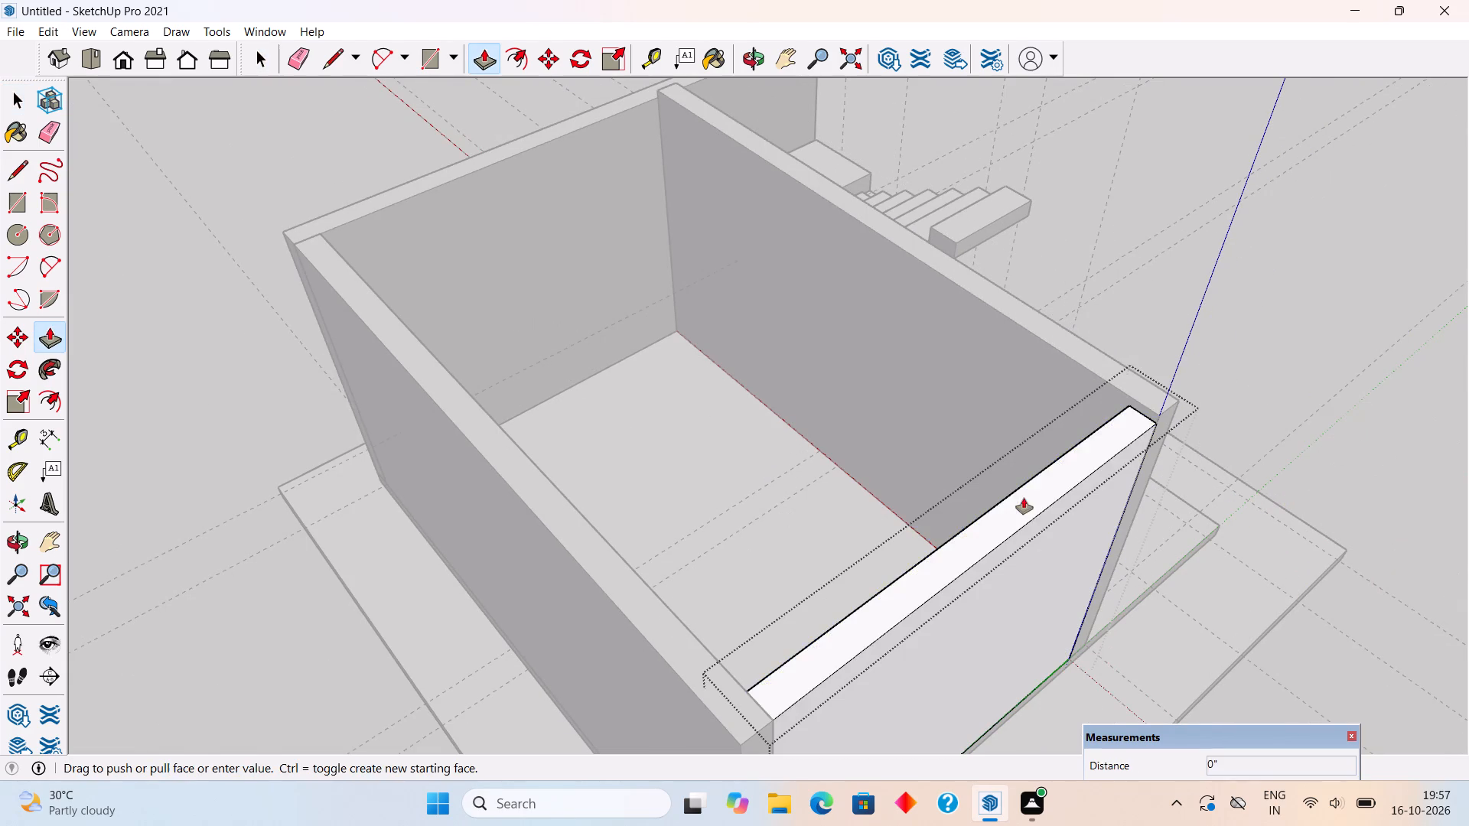
pyautogui.click(1166, 404)
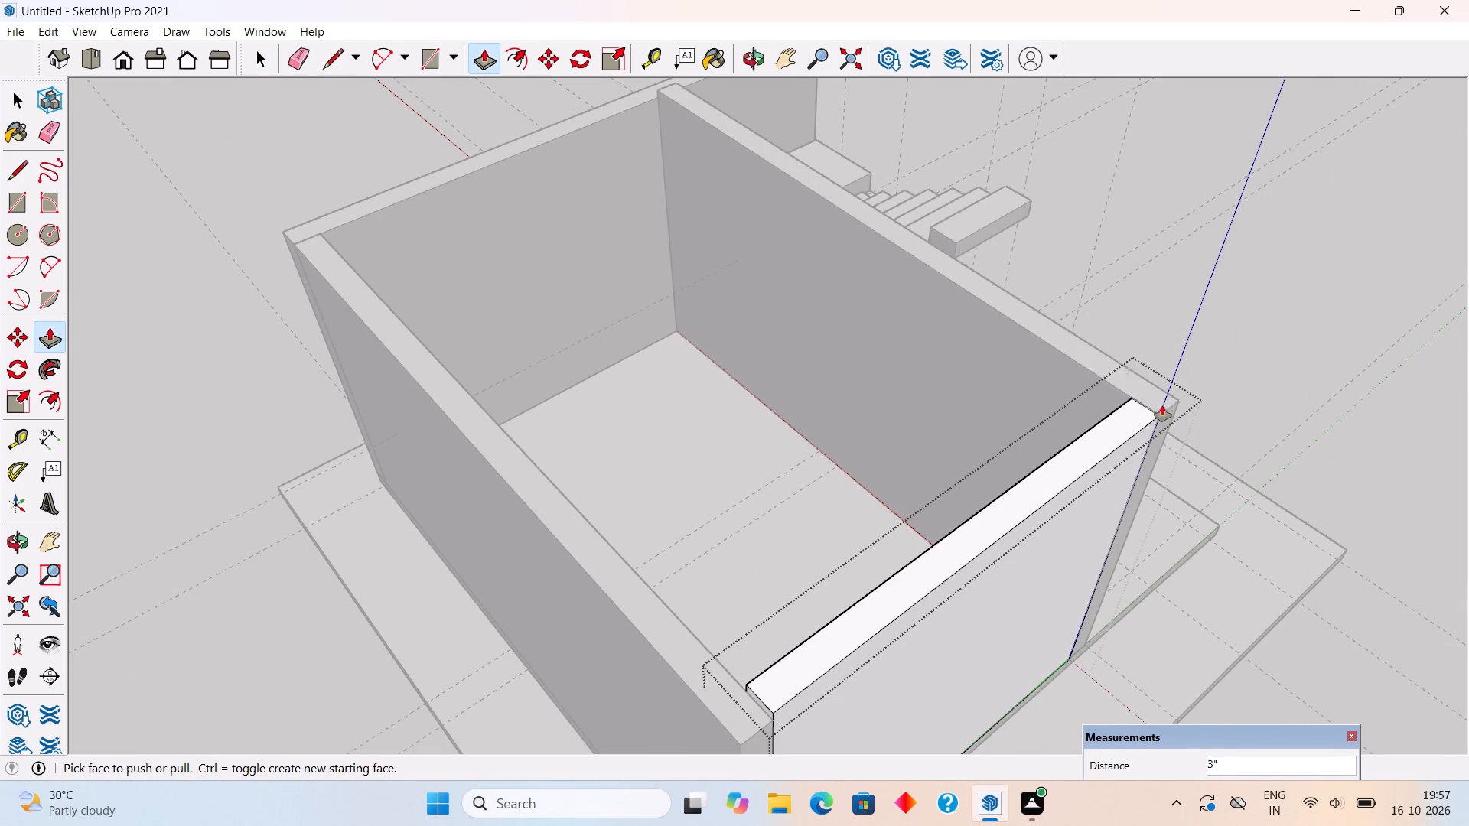
# Raise the top face of the long room wall opposite the staircase by 3".
pyautogui.press('space')
pyautogui.tripleClick(666, 635)
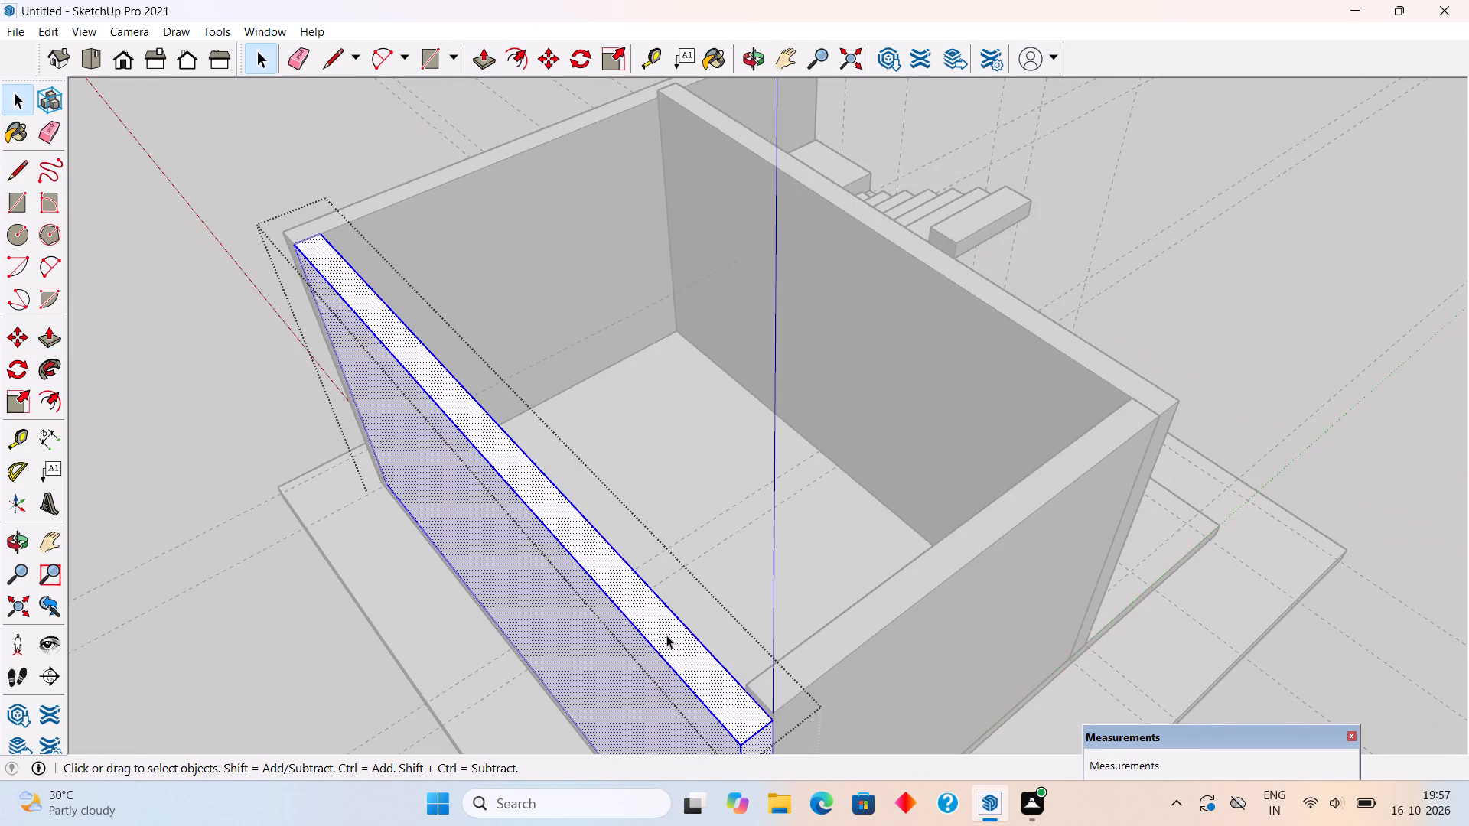
pyautogui.press('p')
pyautogui.click(673, 635)
pyautogui.click(777, 672)
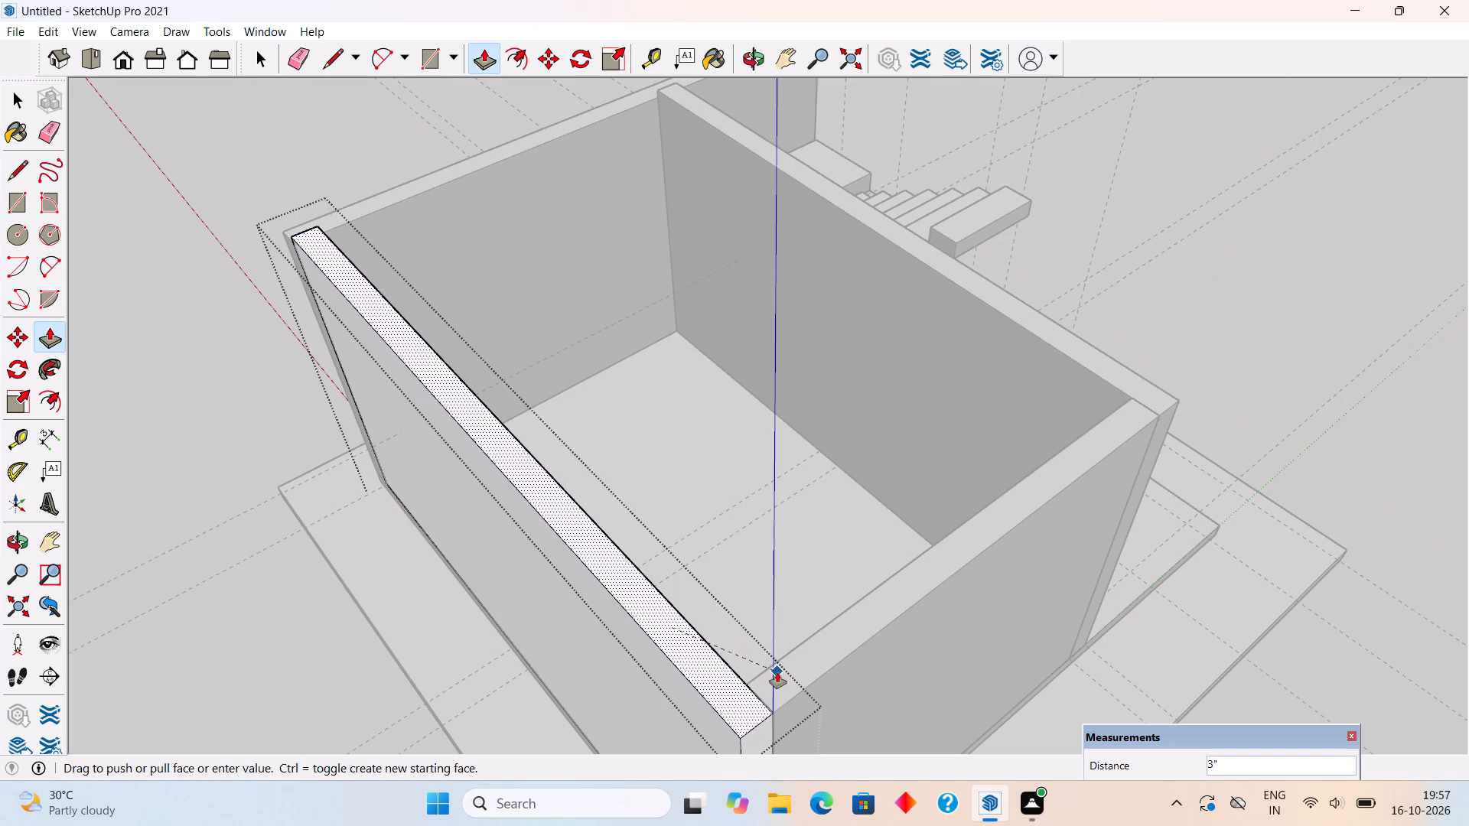
pyautogui.press('space')
# Raise the top face of the wall running behind the room and landing by 3" and close its group.
pyautogui.moveTo(398, 156); pyautogui.dragTo(624, 299, button='middle')
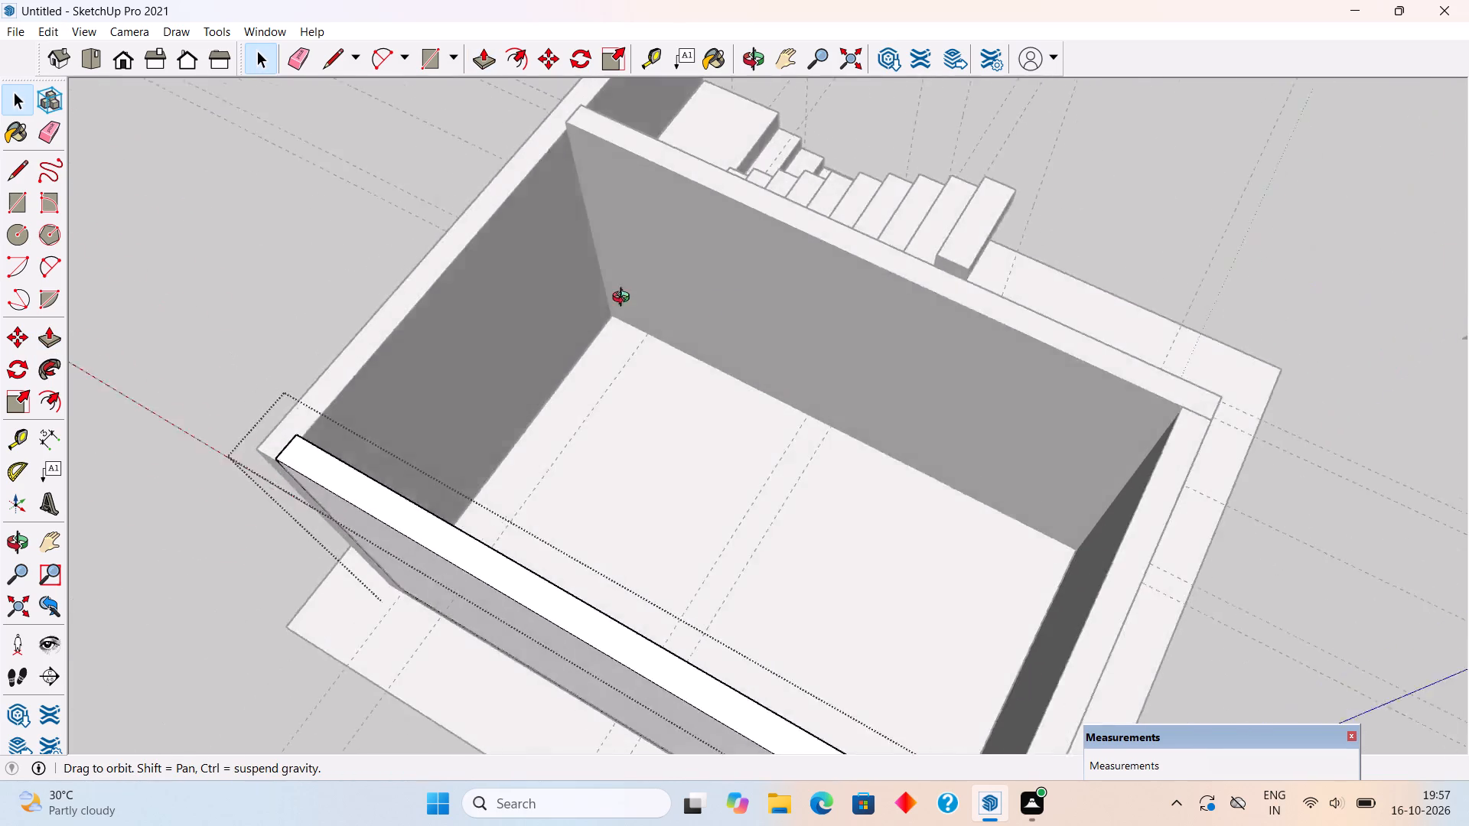
pyautogui.moveTo(624, 299); pyautogui.dragTo(679, 311, button='middle')
pyautogui.scroll(2, 536, 410)
pyautogui.scroll(-4, 403, 417)
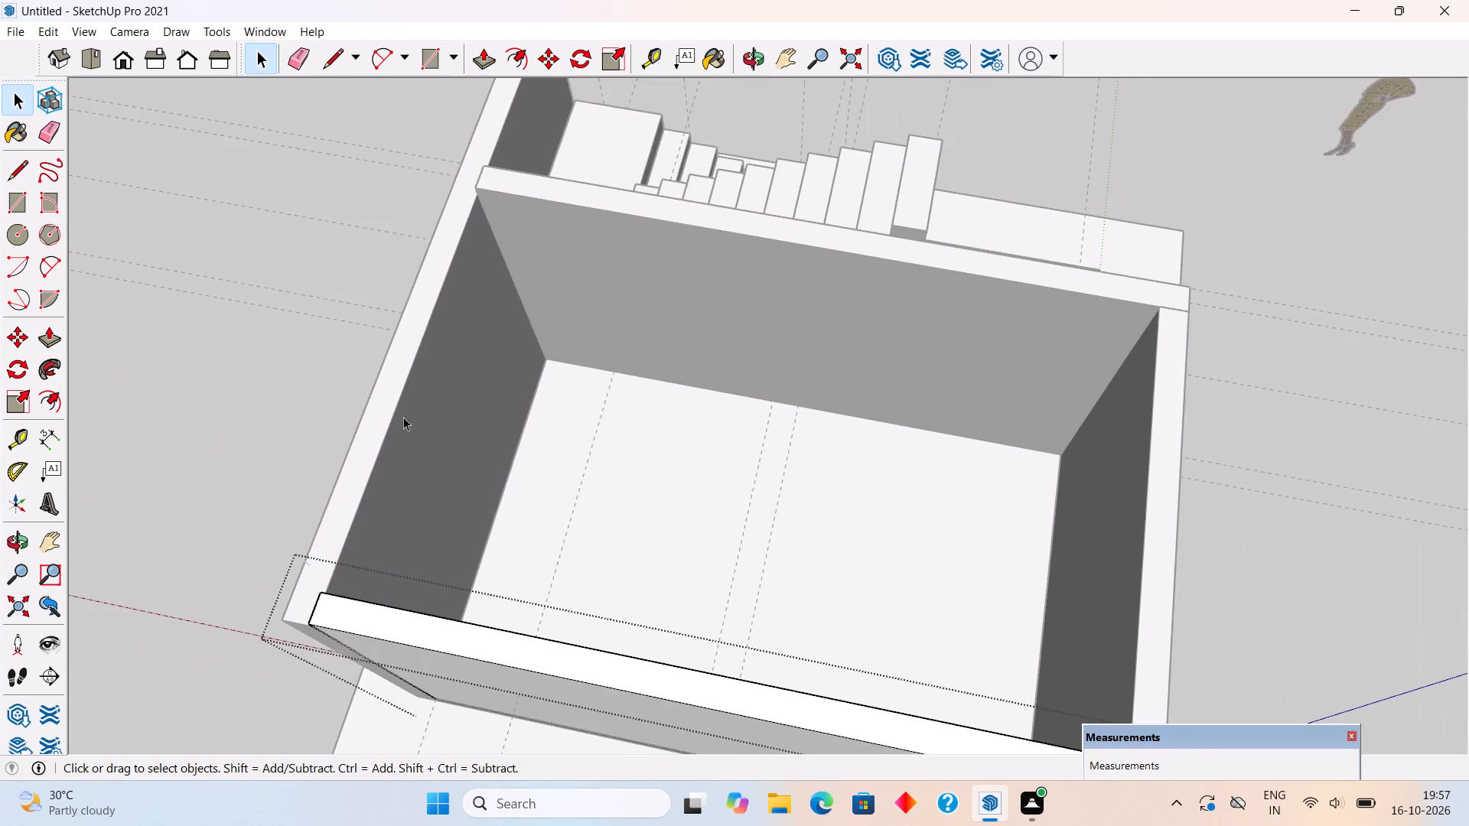
pyautogui.moveTo(324, 404); pyautogui.dragTo(499, 457, button='middle')
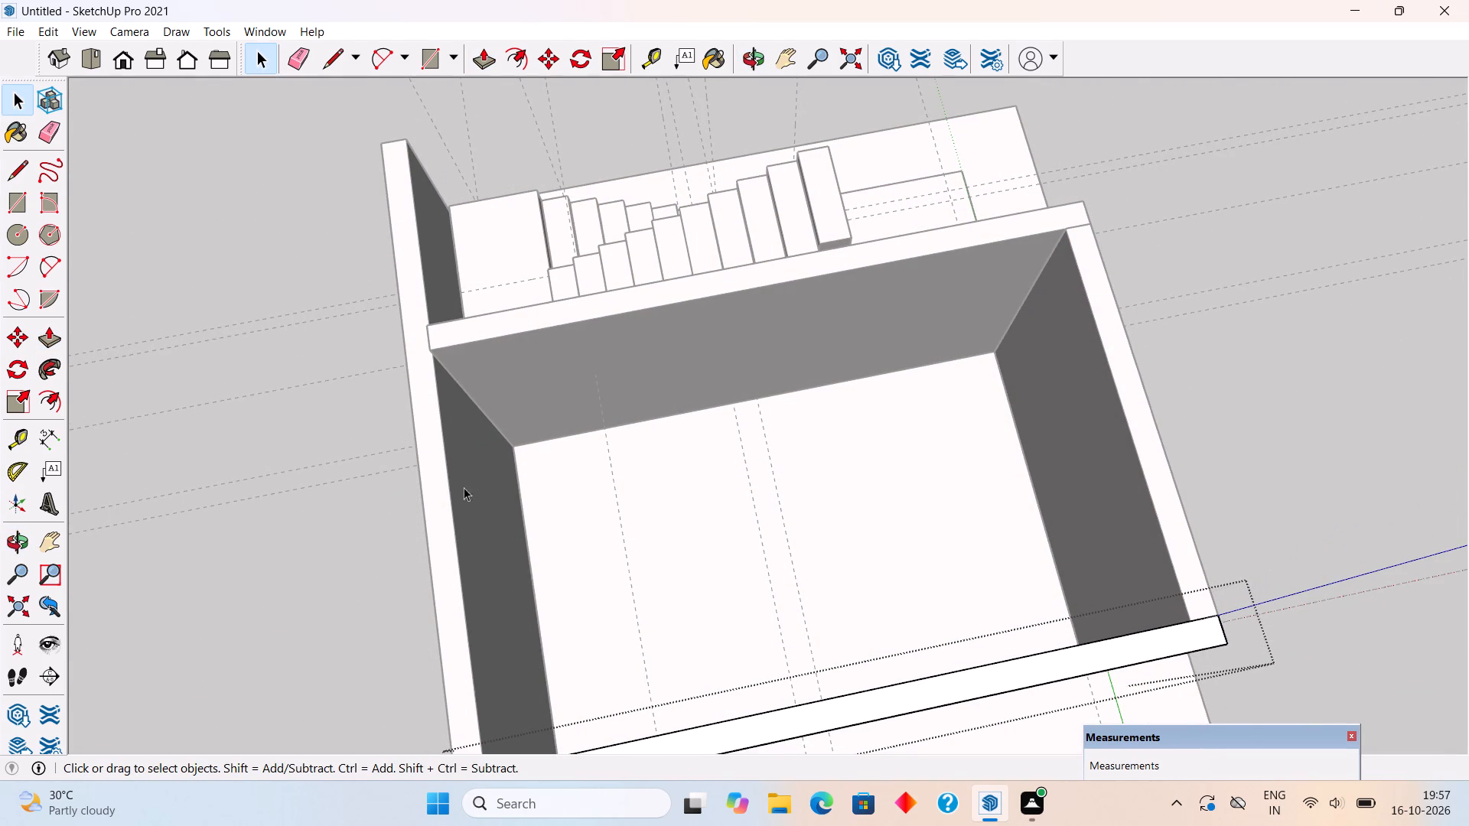
pyautogui.tripleClick(446, 528)
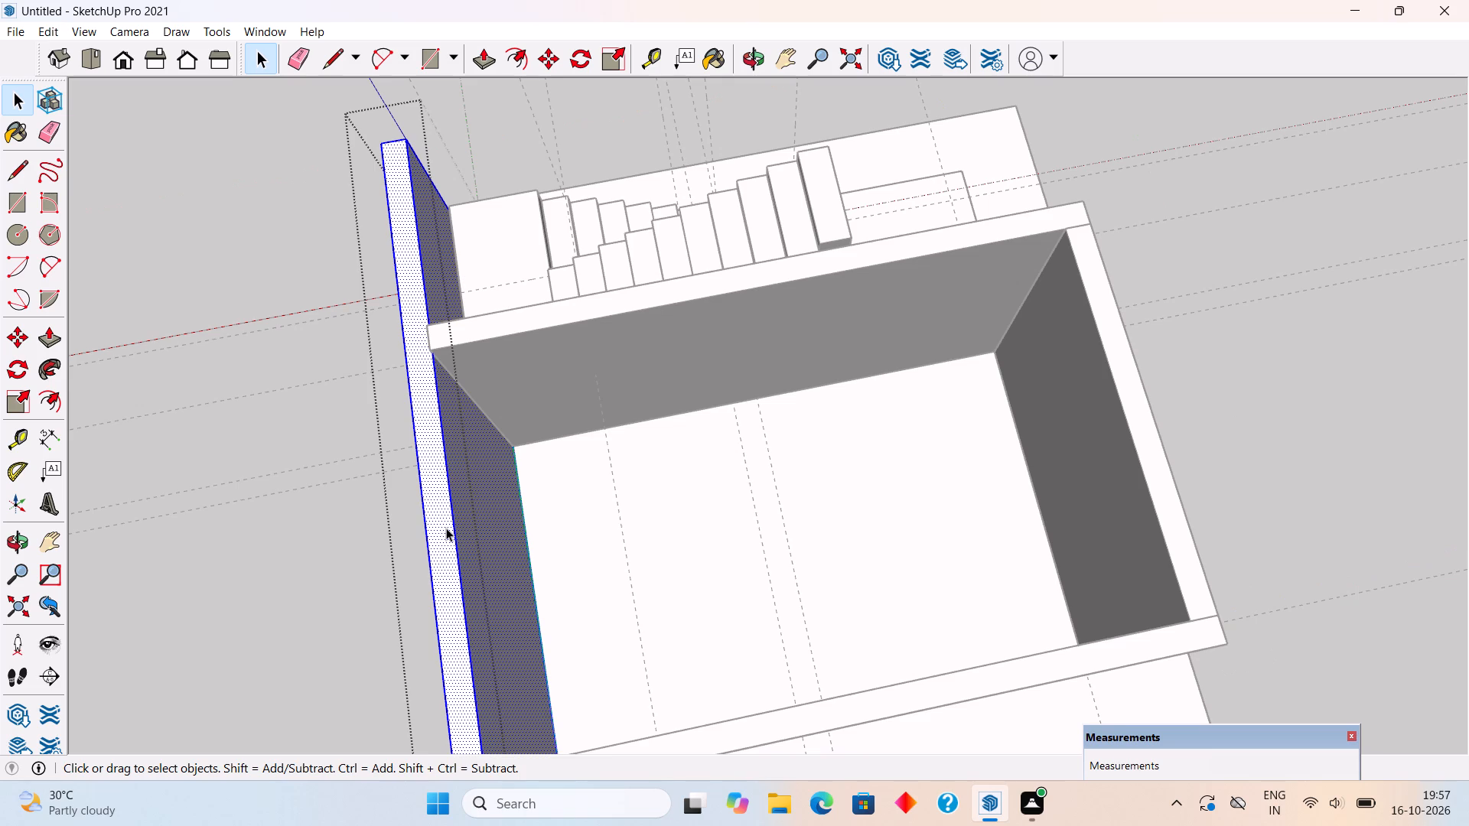
pyautogui.press('p')
pyautogui.click(446, 528)
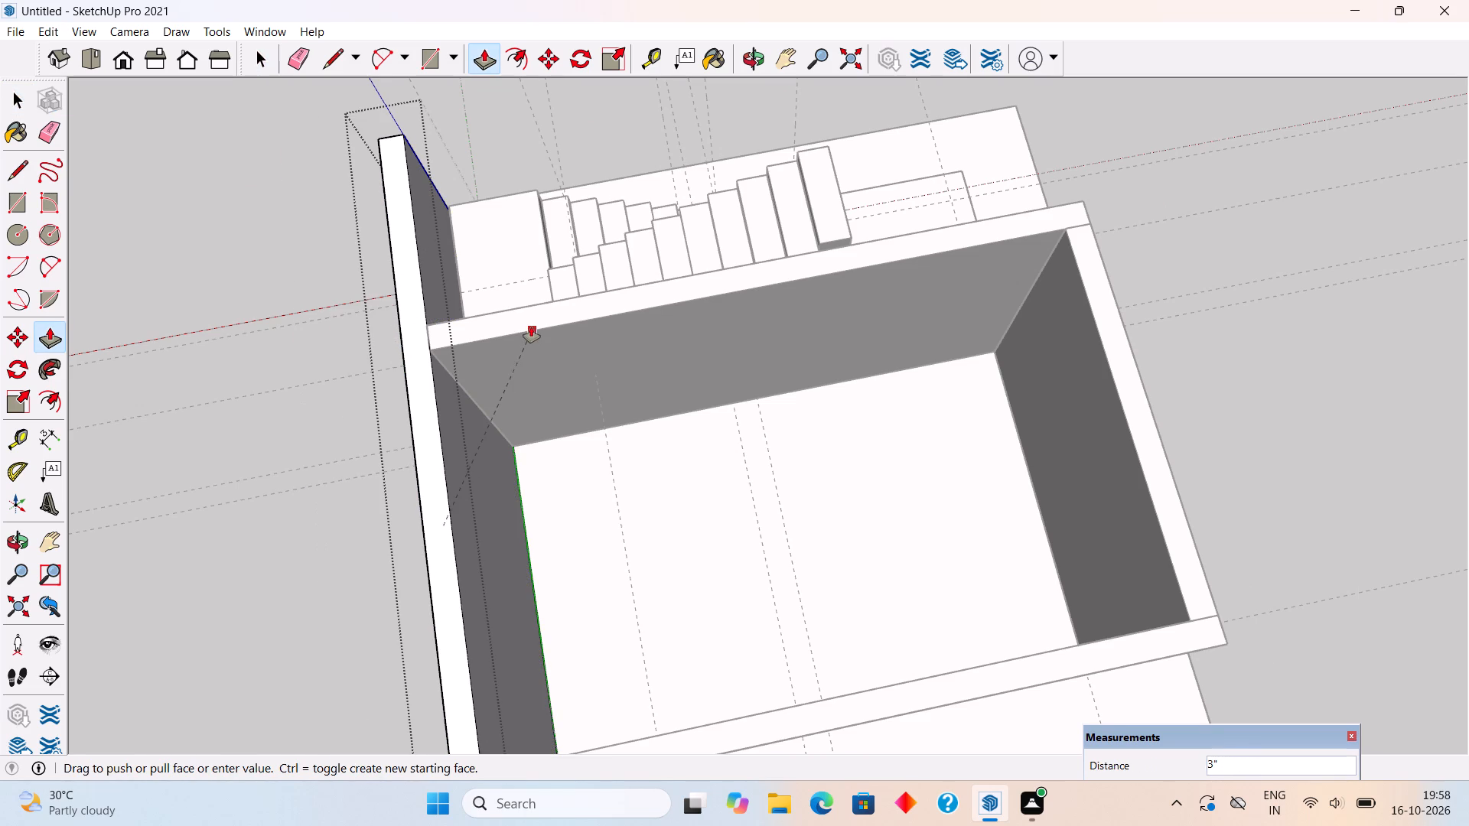
pyautogui.click(531, 327)
pyautogui.scroll(-1, 531, 327)
pyautogui.moveTo(531, 333); pyautogui.dragTo(548, 524, button='middle')
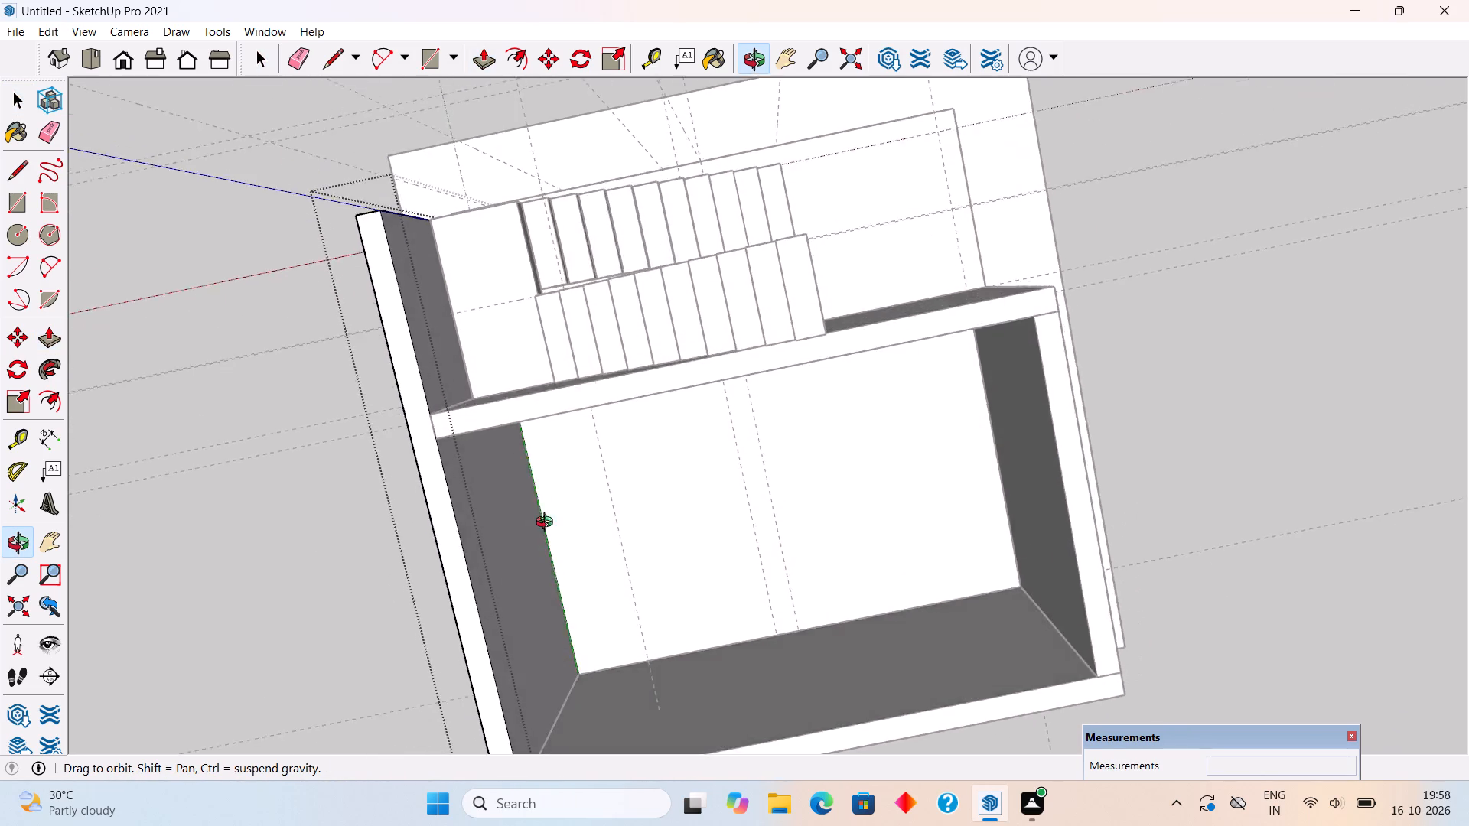
pyautogui.moveTo(548, 524); pyautogui.dragTo(619, 441, button='middle')
pyautogui.scroll(-3, 617, 433)
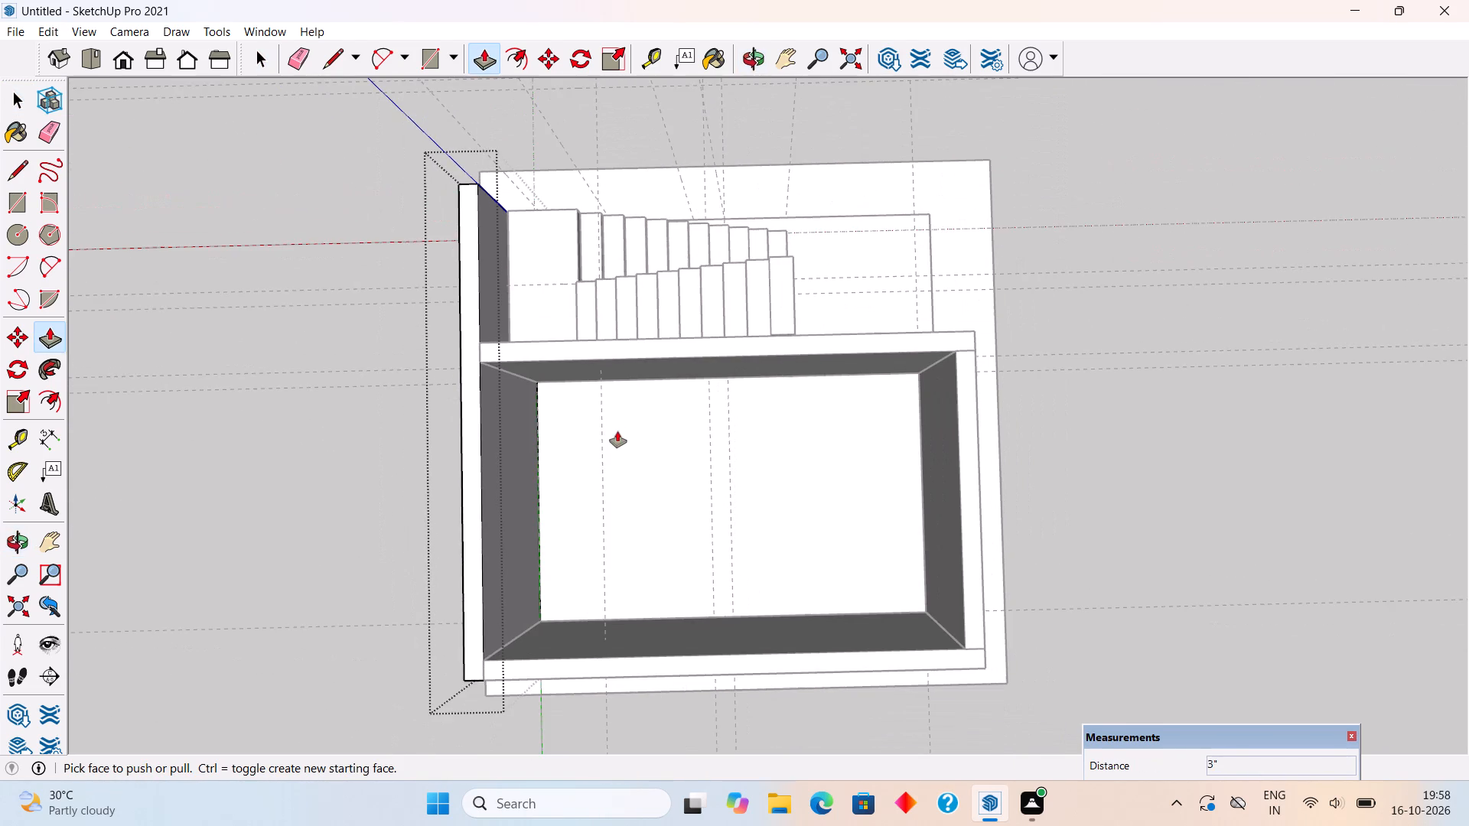
pyautogui.press('space')
pyautogui.click(694, 120)
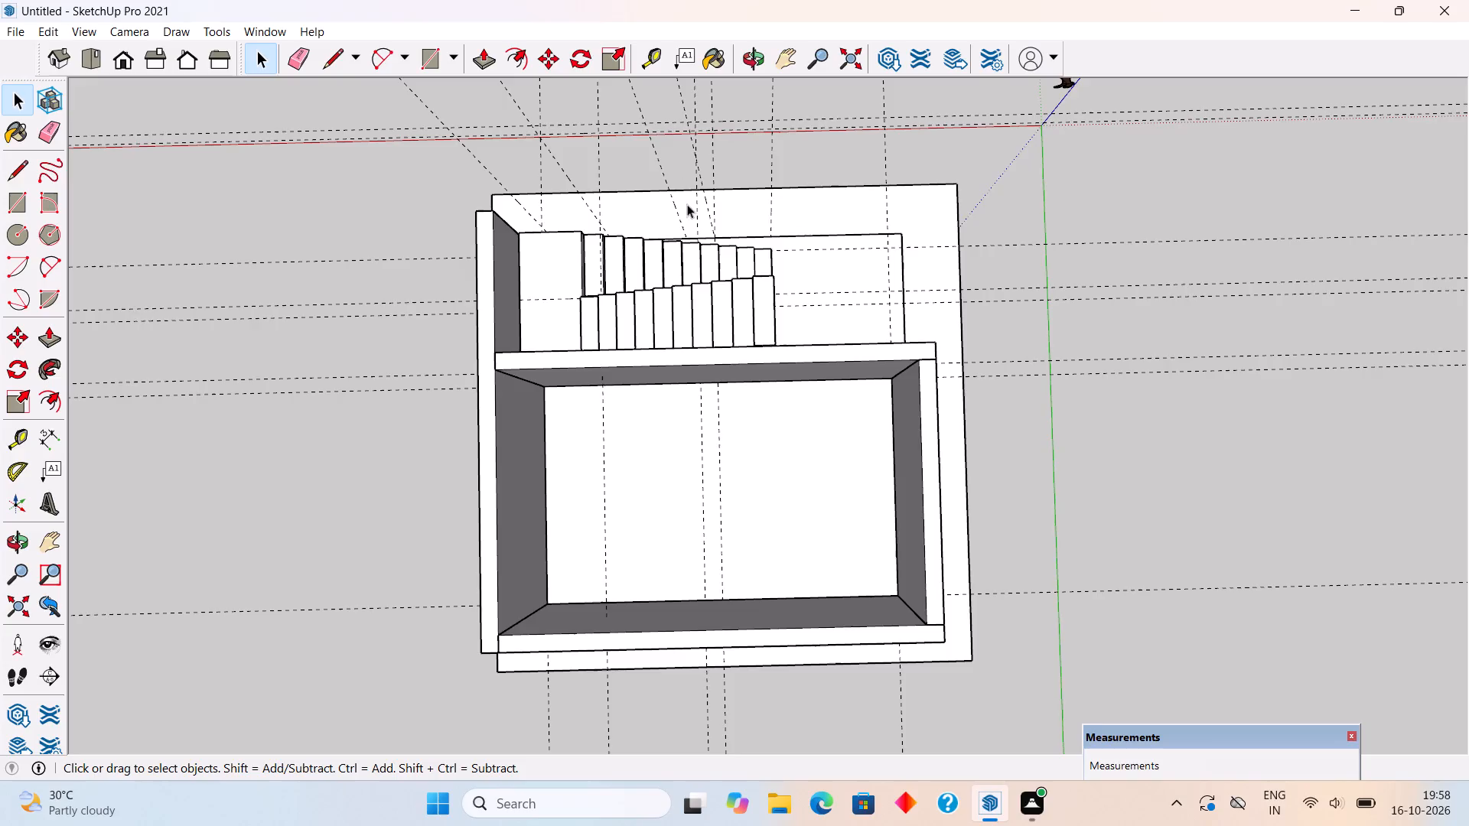
# Draw a rectangle between opposite outer corners of the room's wall tops and extrude it 6" upward as a new roof slab.
pyautogui.press('t')
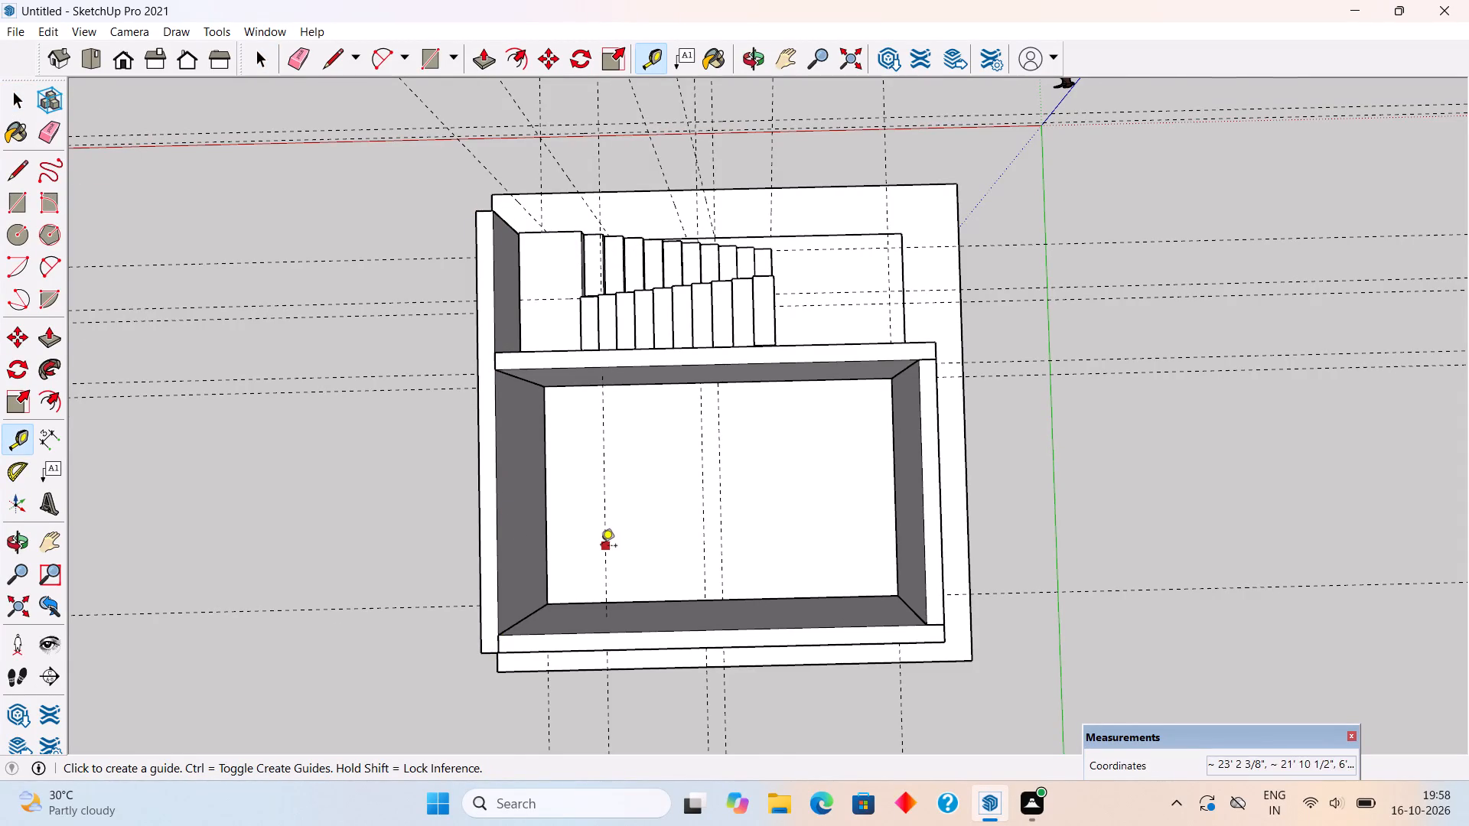
pyautogui.moveTo(601, 545); pyautogui.dragTo(691, 331, button='middle')
pyautogui.scroll(4, 522, 612)
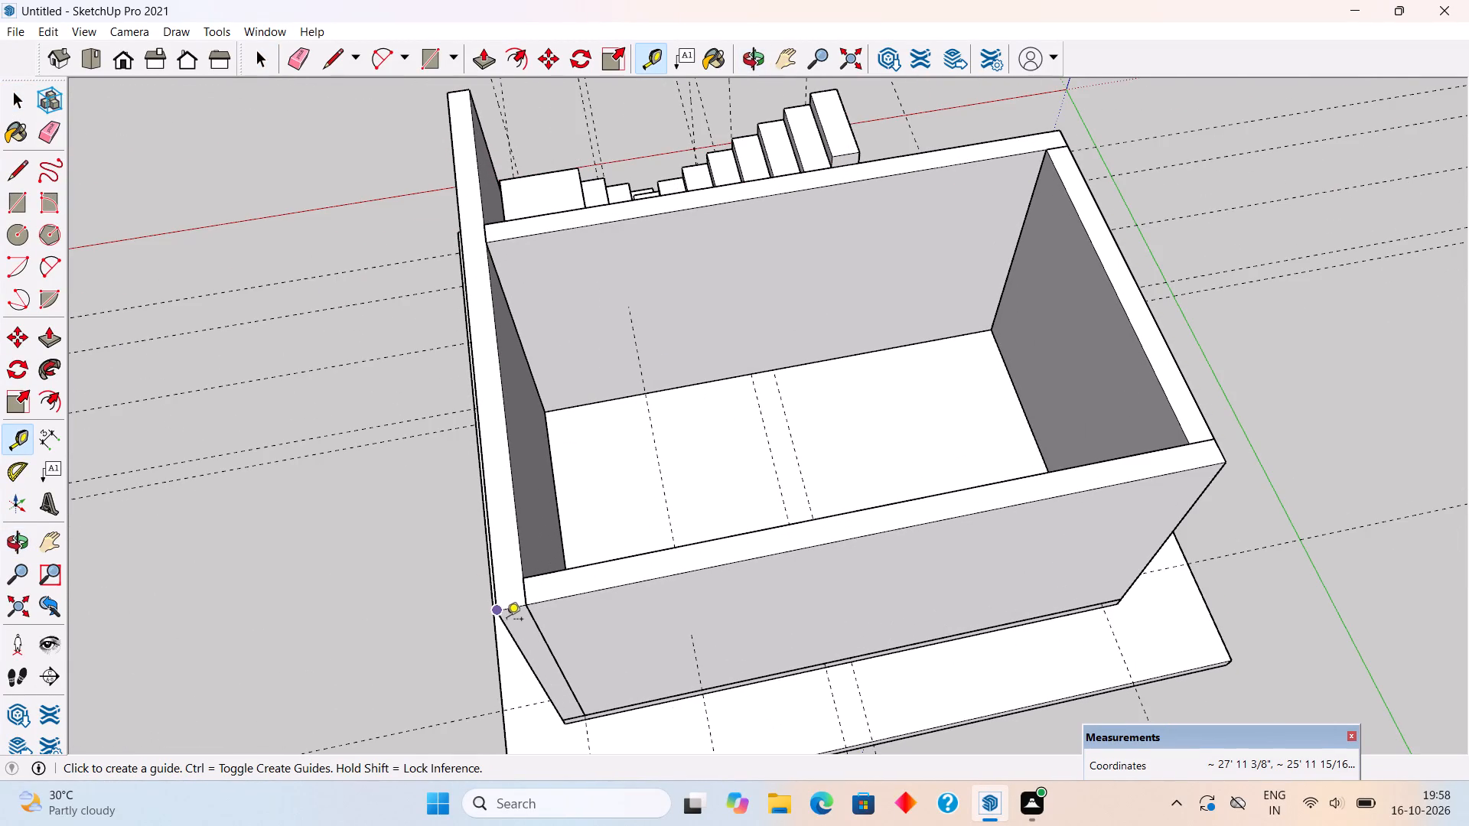
pyautogui.click(506, 619)
pyautogui.press('r')
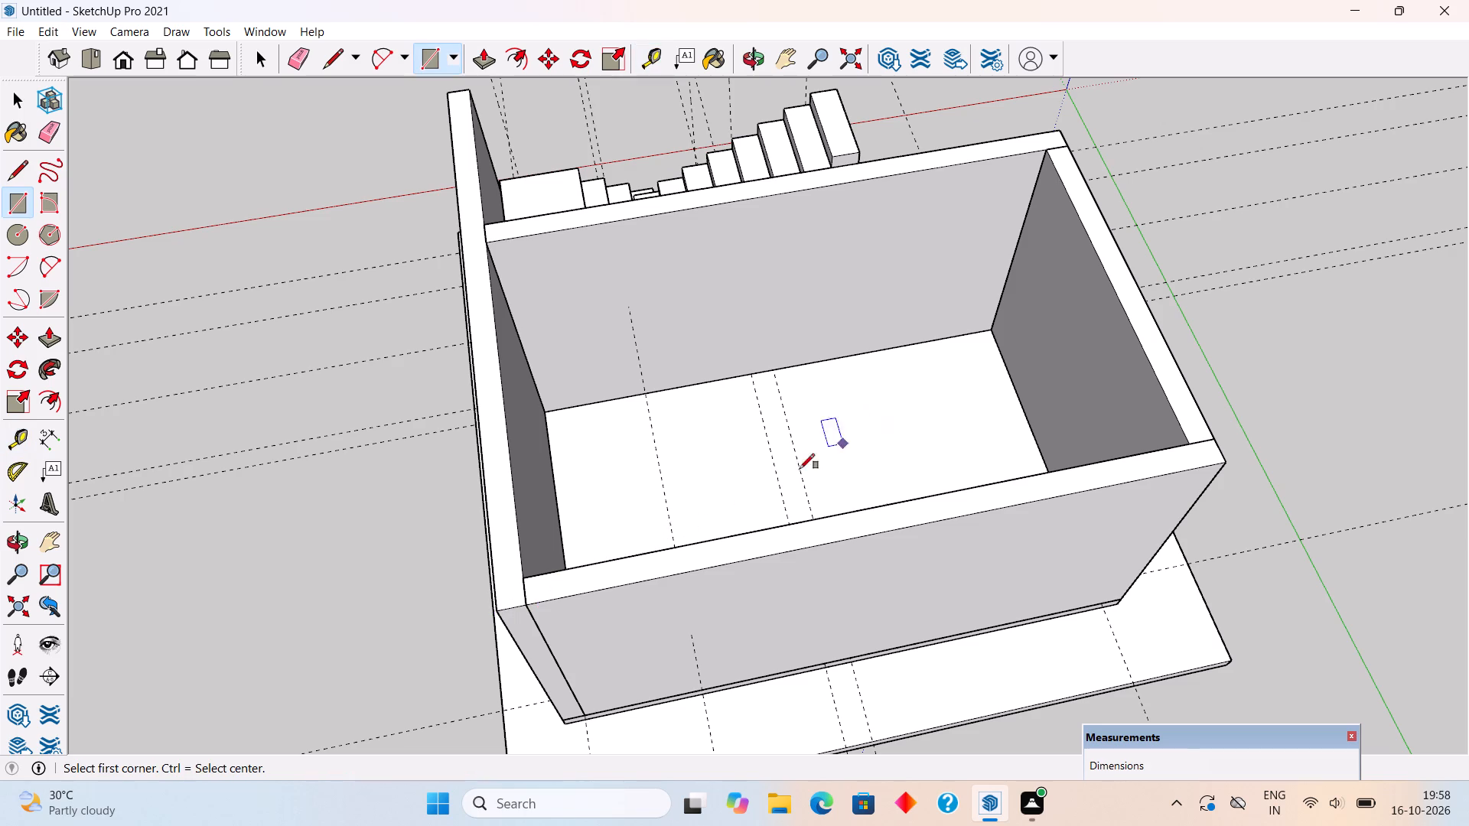
pyautogui.click(498, 614)
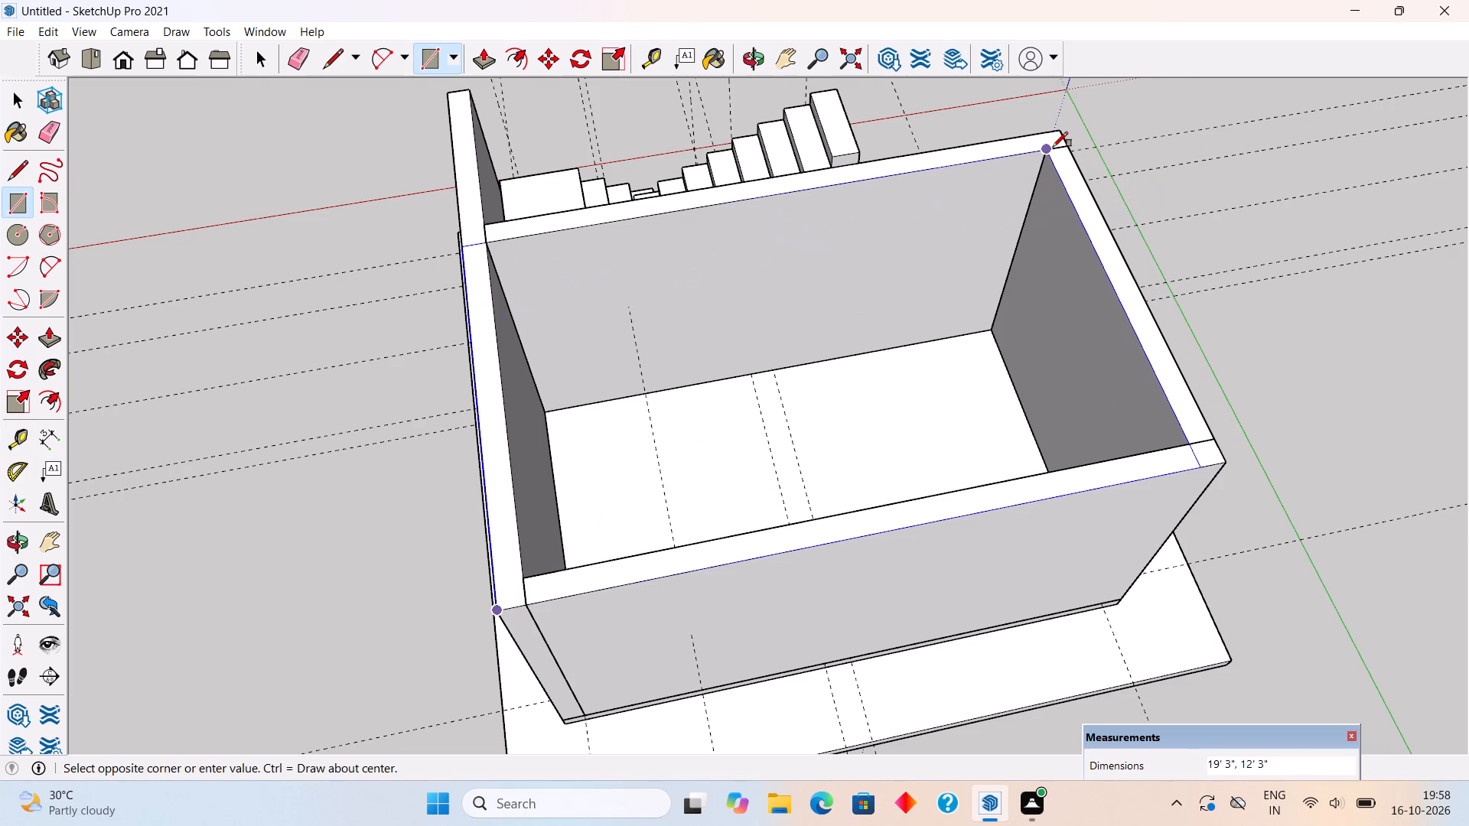
pyautogui.click(1057, 135)
pyautogui.press('p')
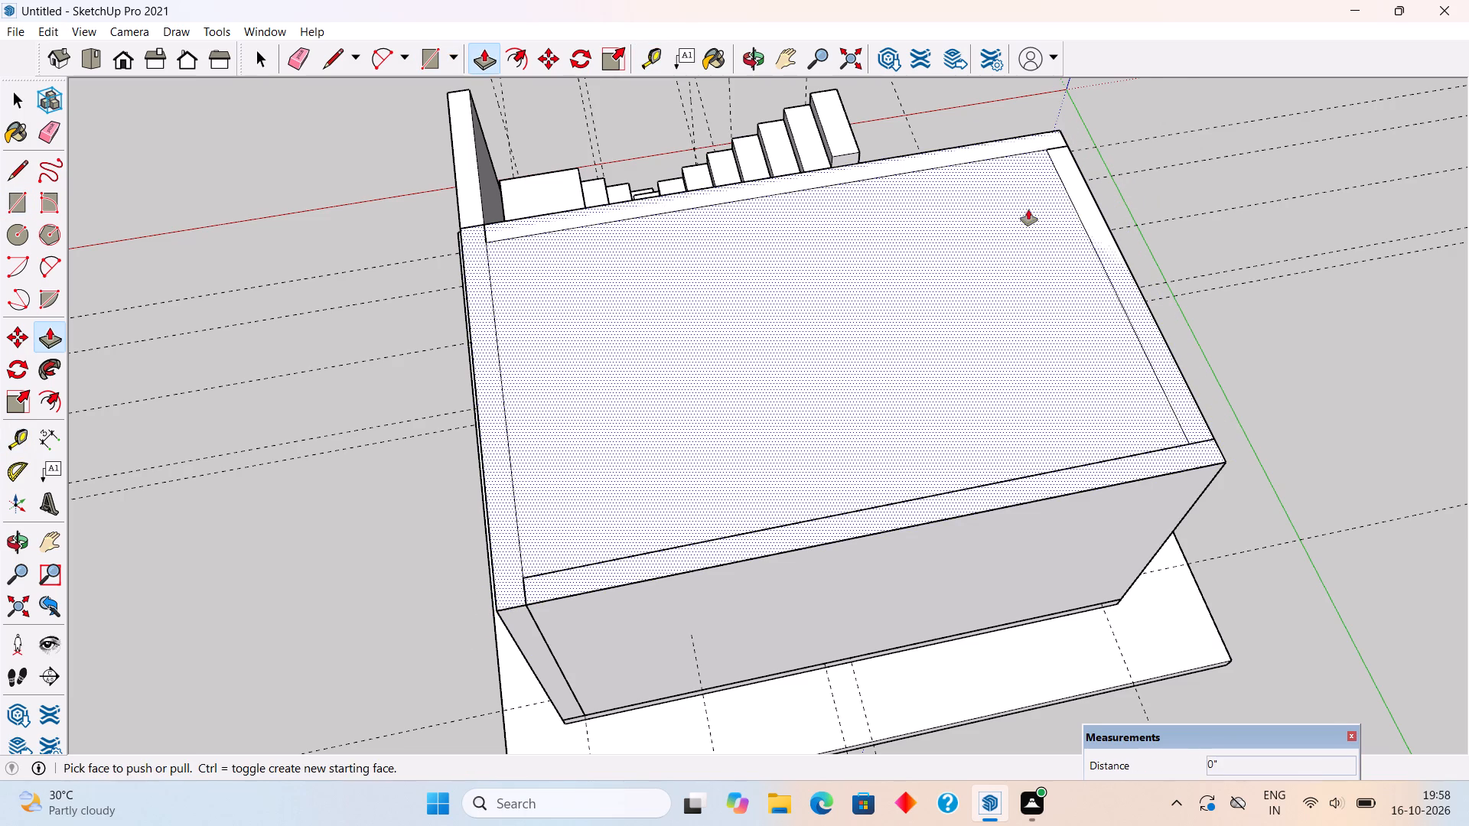
pyautogui.click(1028, 210)
pyautogui.write('6"')
pyautogui.press('Return')
pyautogui.press('space')
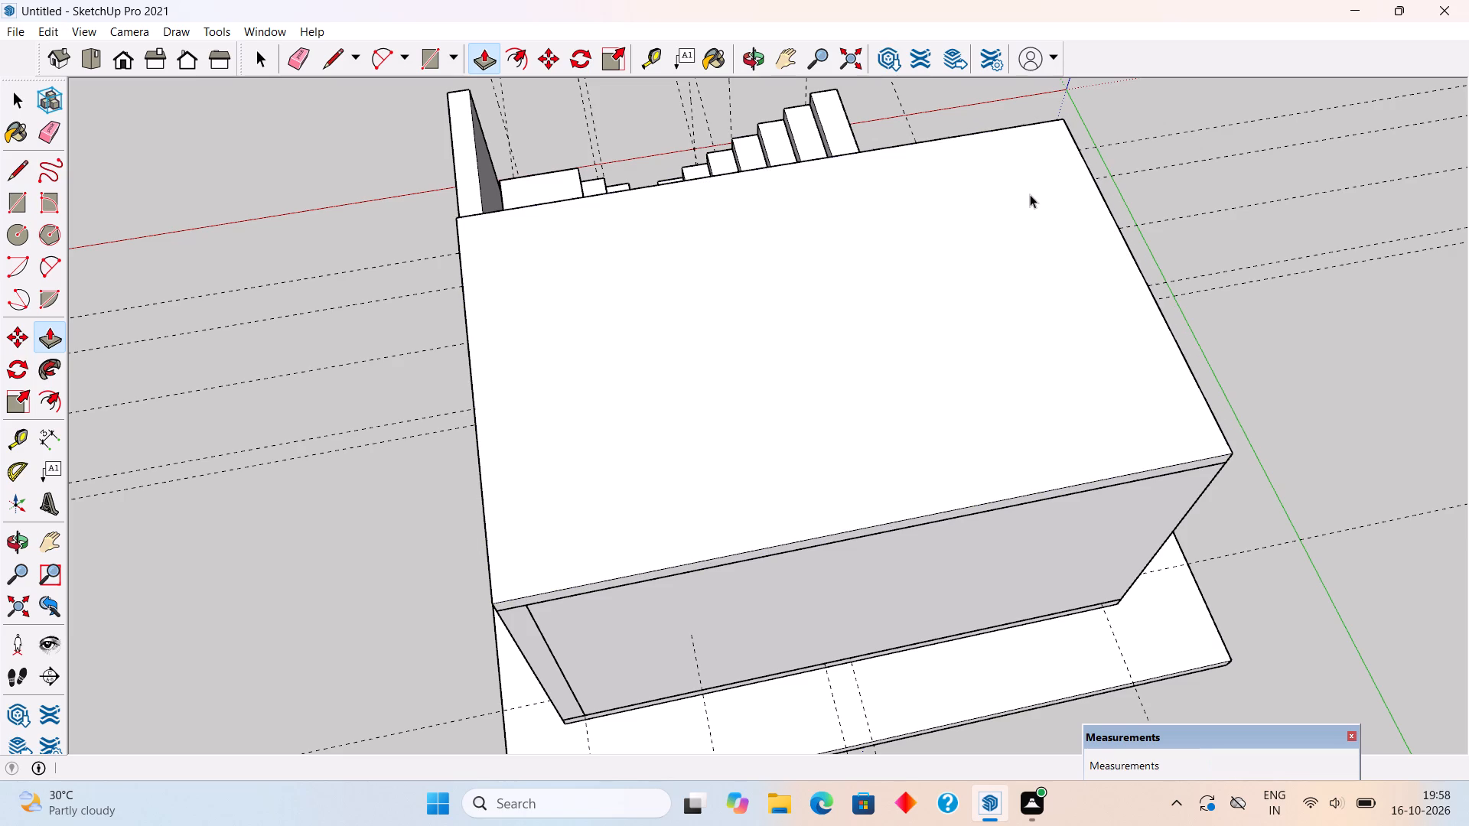
# Make the new roof slab, with all its faces and edges, a group.
pyautogui.tripleClick(1030, 194)
pyautogui.rightClick(1030, 194)
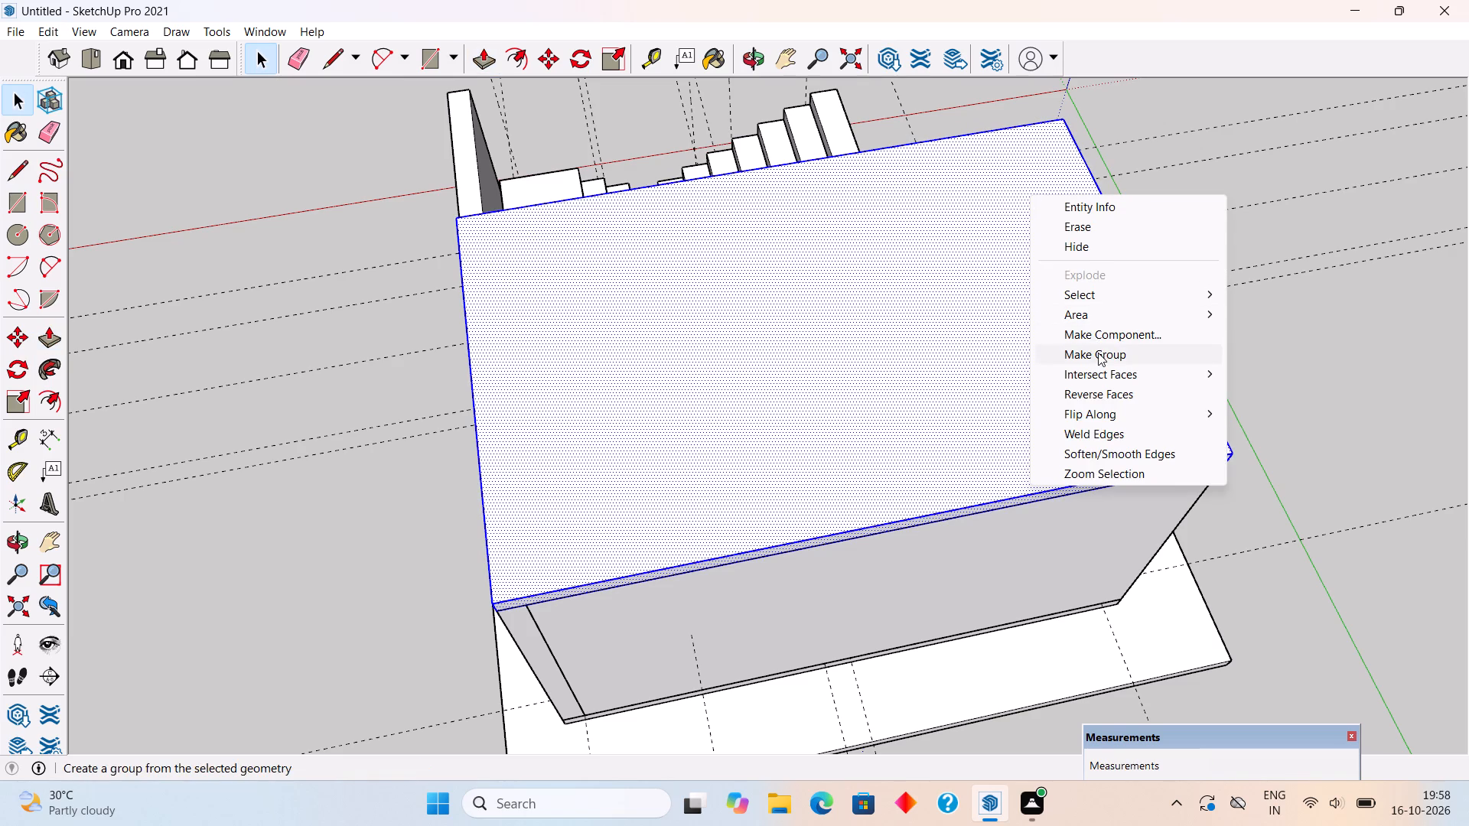
pyautogui.click(1098, 353)
pyautogui.click(1288, 307)
pyautogui.moveTo(1031, 405); pyautogui.dragTo(315, 294, button='middle')
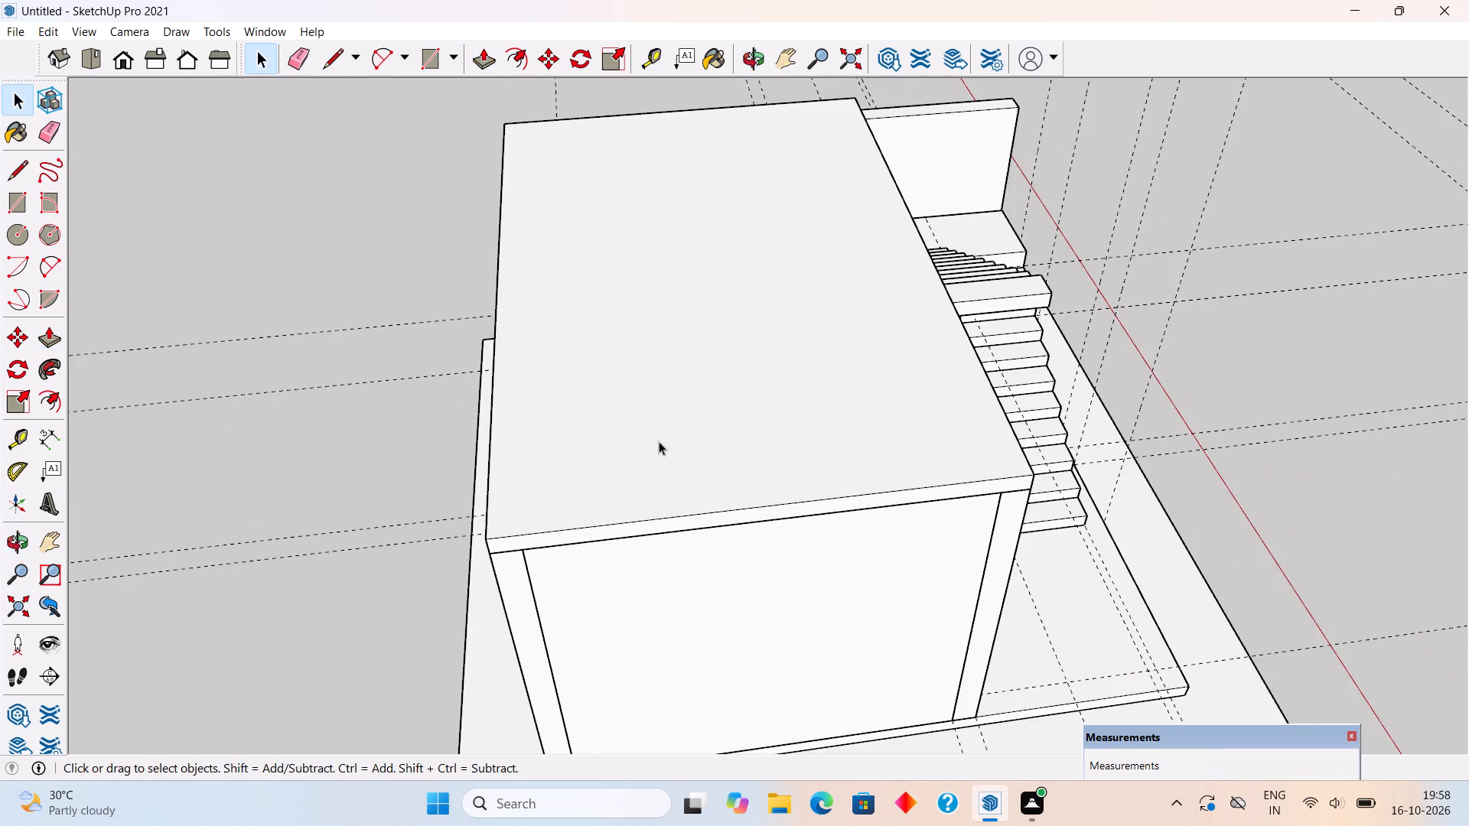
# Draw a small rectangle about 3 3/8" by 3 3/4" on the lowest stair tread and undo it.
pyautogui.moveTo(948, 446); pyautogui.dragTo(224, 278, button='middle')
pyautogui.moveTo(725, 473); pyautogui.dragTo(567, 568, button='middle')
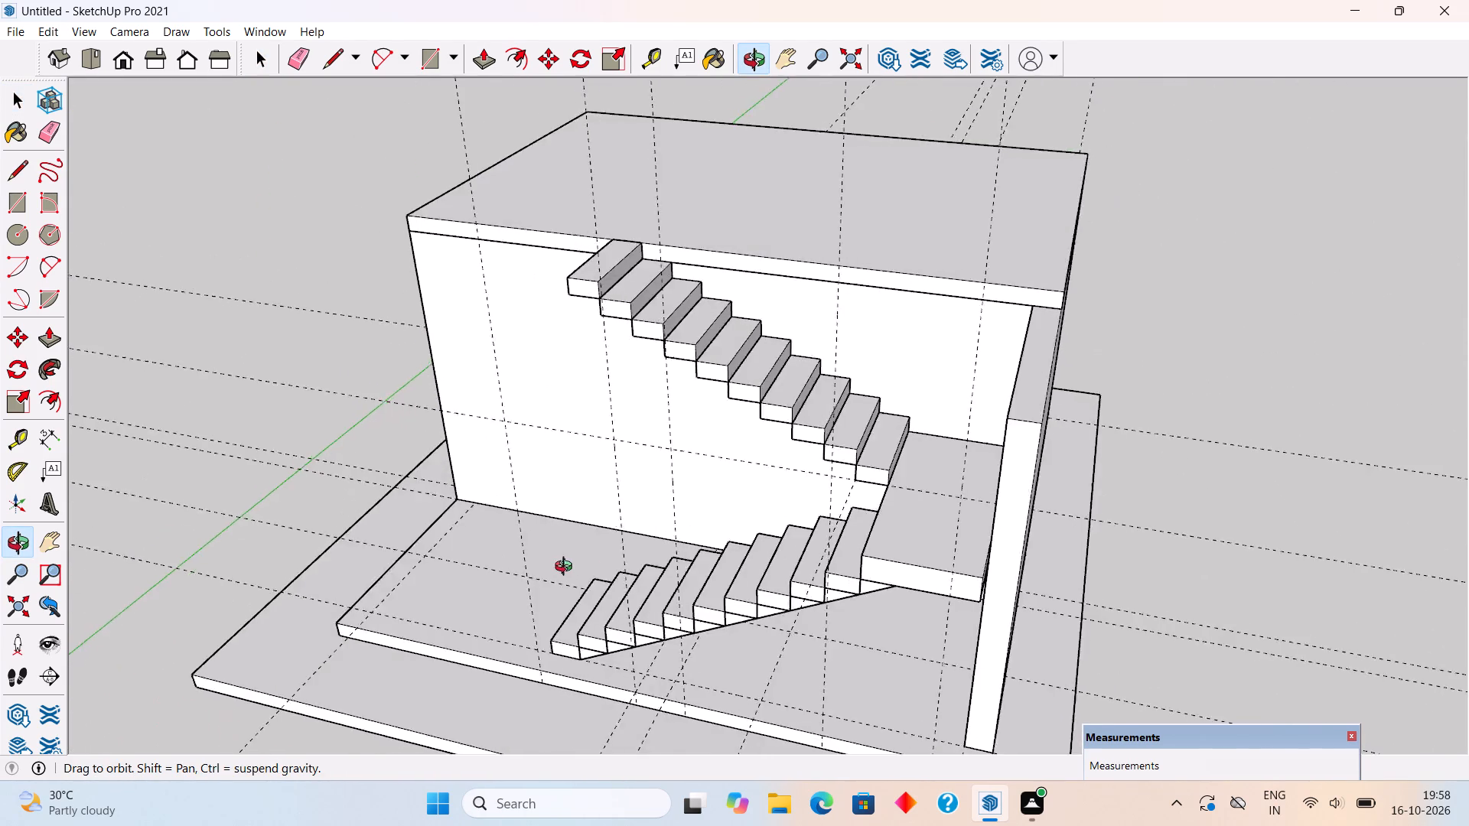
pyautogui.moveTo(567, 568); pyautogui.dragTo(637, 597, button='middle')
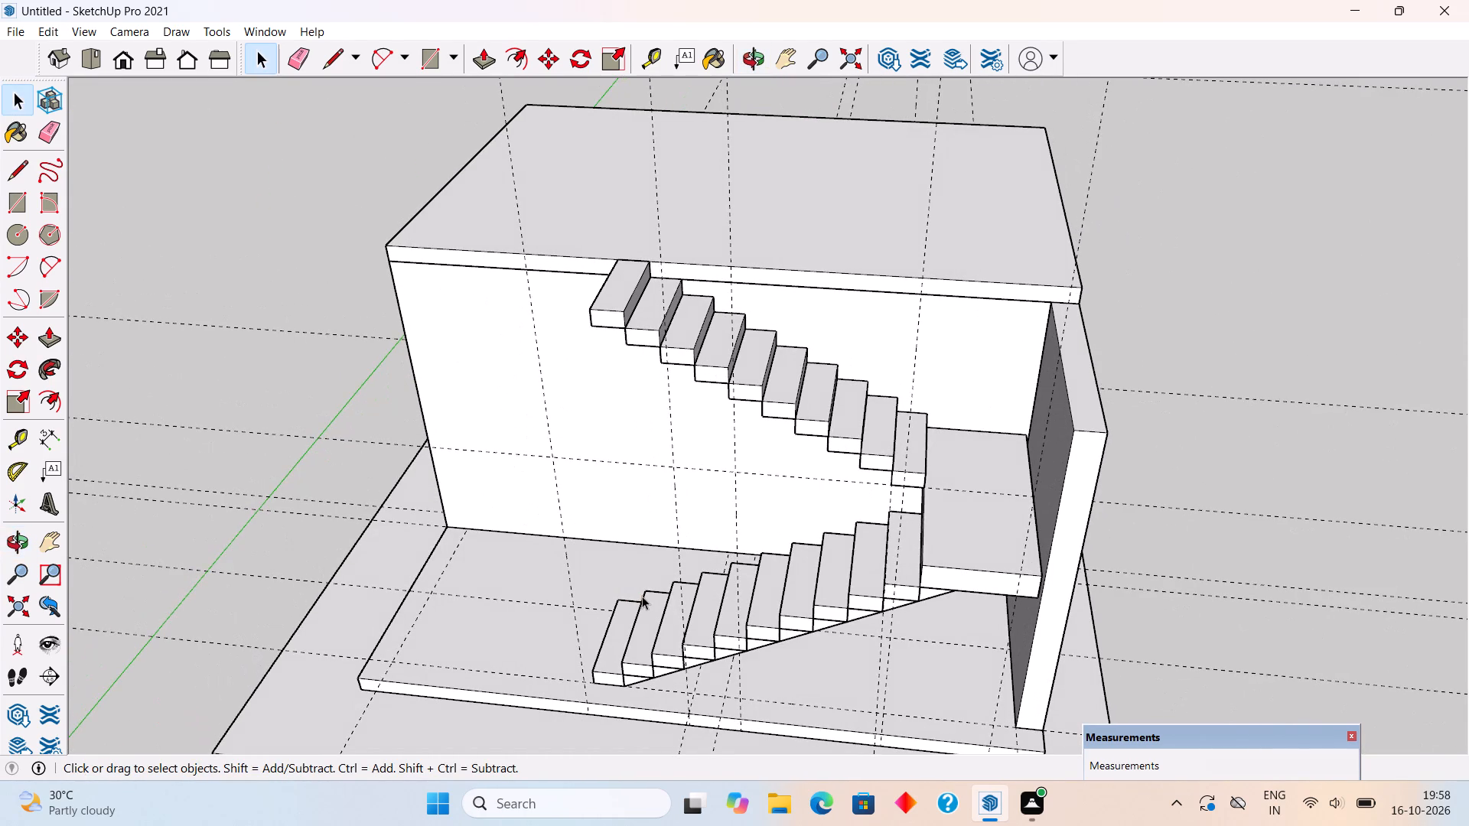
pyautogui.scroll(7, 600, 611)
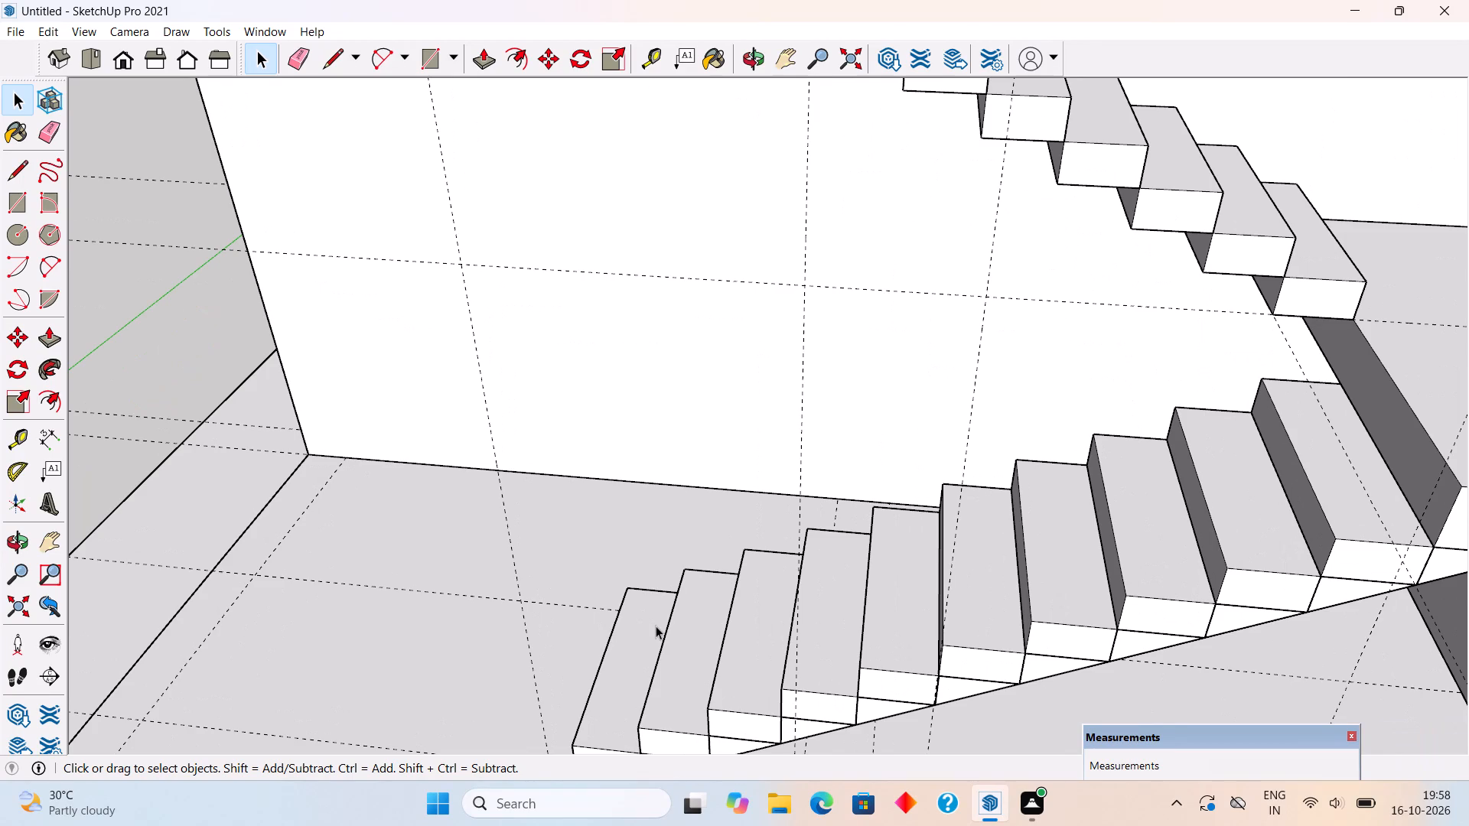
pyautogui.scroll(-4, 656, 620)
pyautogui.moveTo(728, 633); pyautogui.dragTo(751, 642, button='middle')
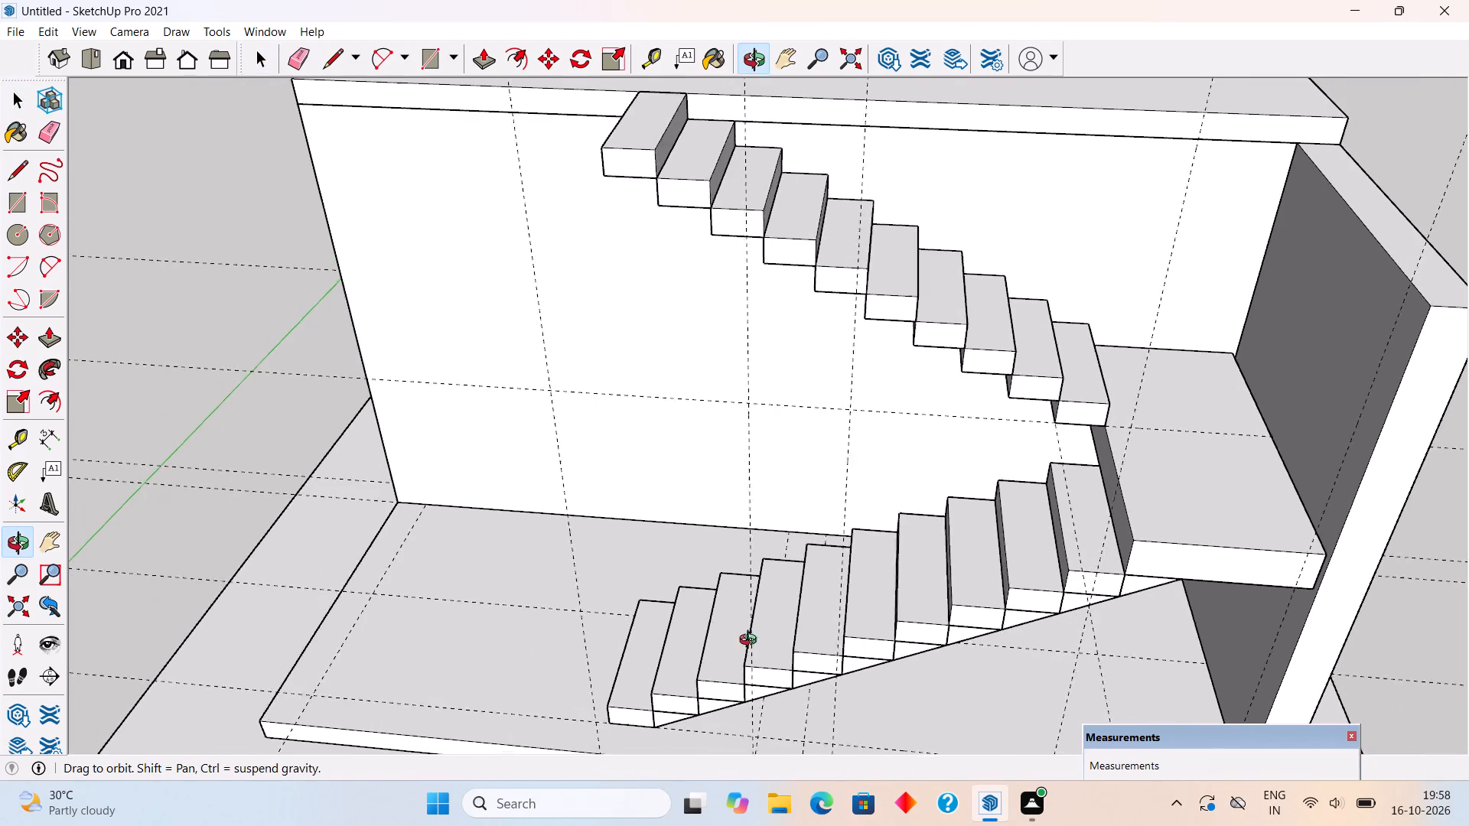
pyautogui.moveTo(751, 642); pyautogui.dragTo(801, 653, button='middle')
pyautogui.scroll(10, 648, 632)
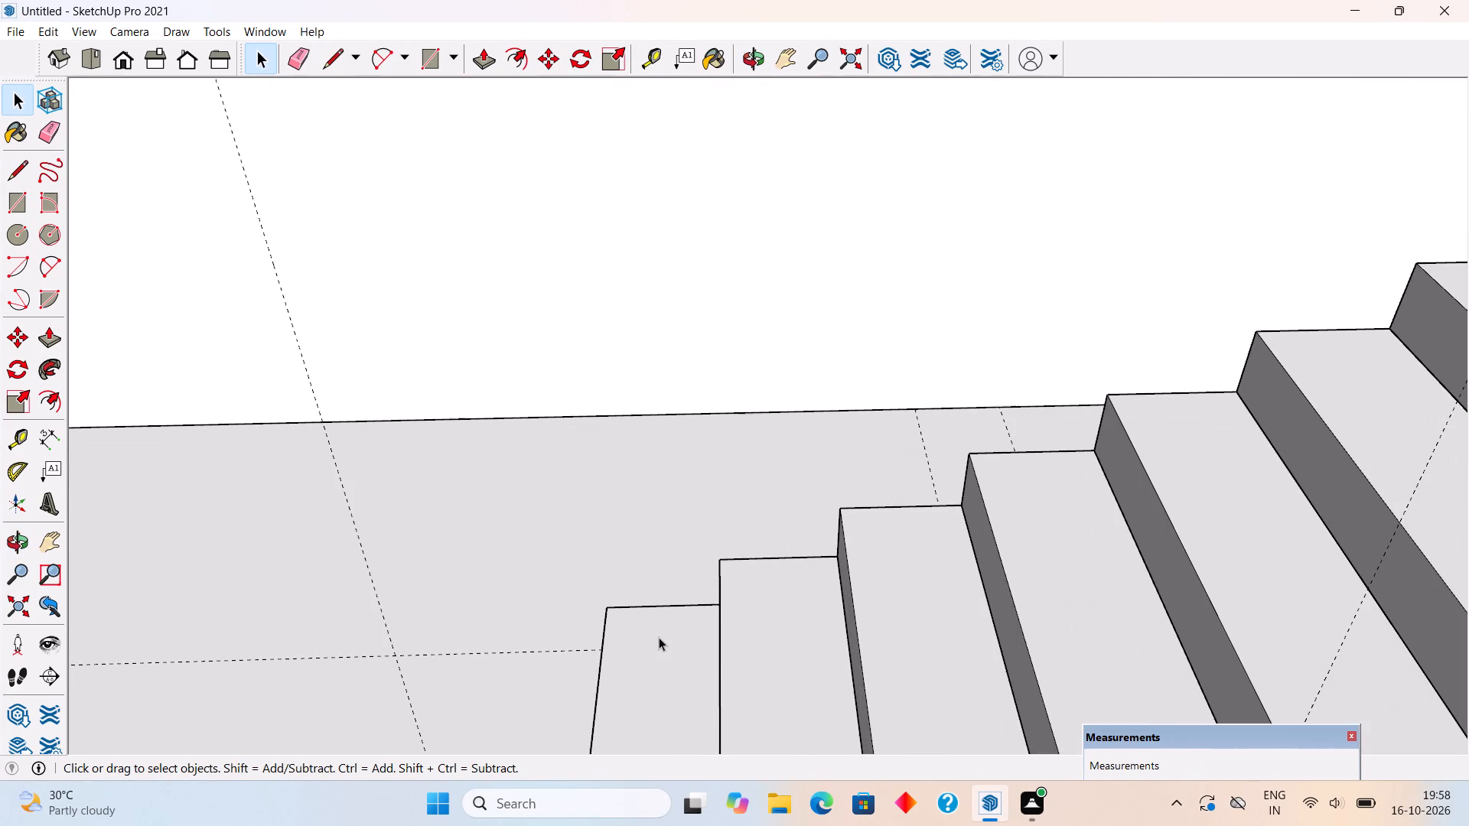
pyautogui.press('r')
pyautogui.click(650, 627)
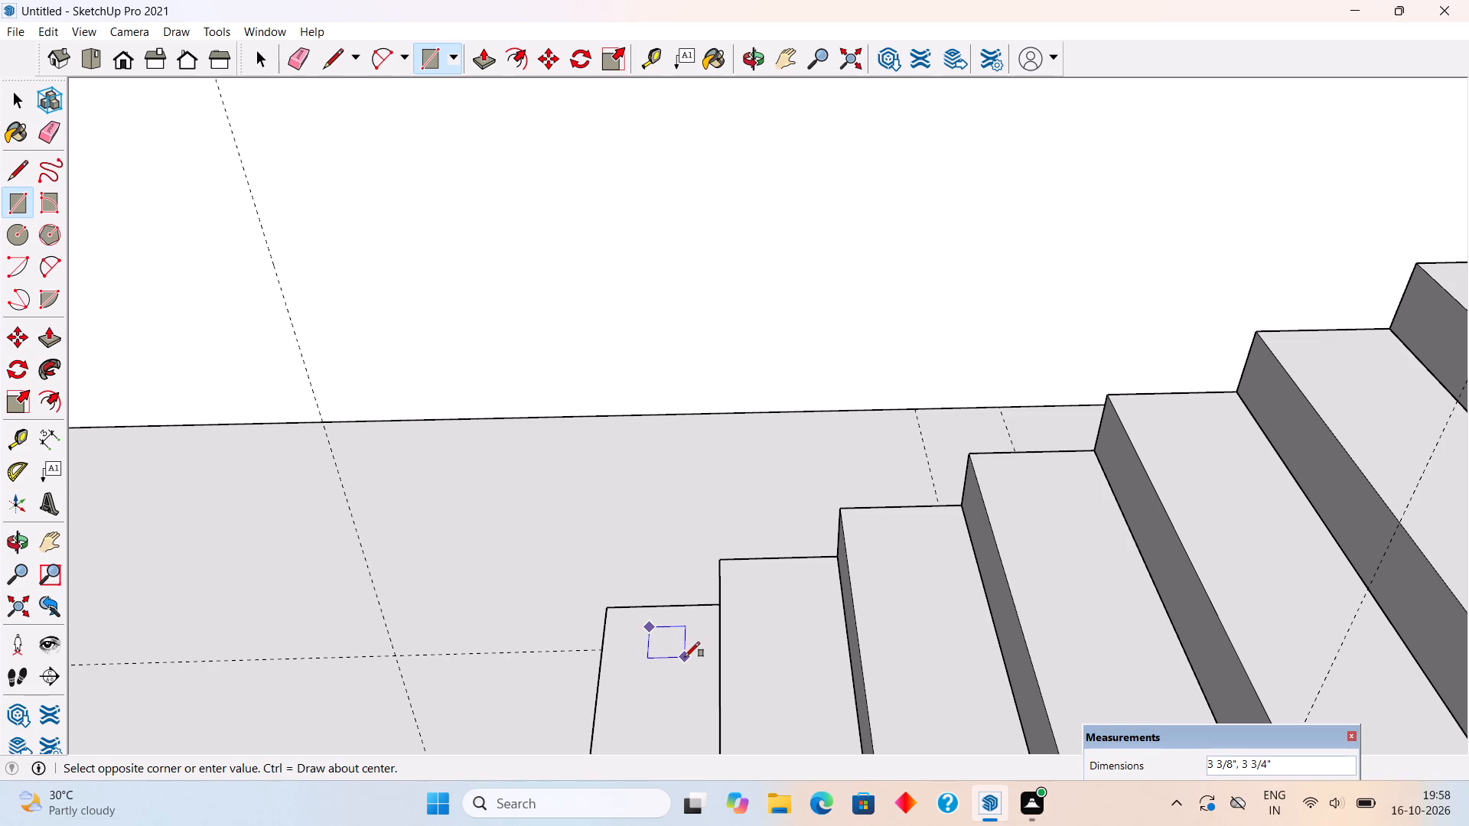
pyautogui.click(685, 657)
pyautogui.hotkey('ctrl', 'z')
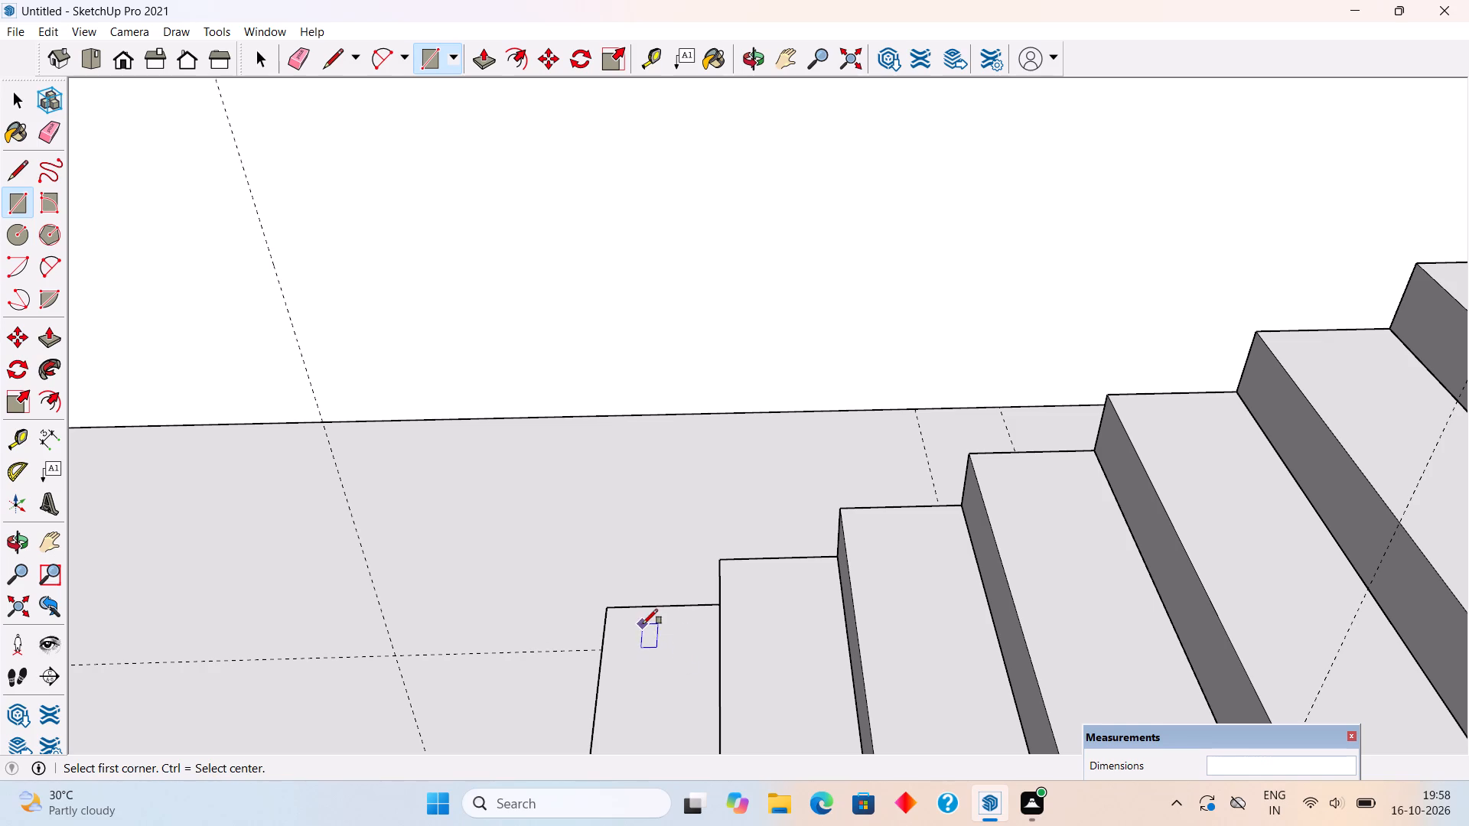
# Draw a rectangle about 3 1/2" square near the lowest tread's wall-side end and extrude it 3' upward as a railing post.
pyautogui.click(622, 616)
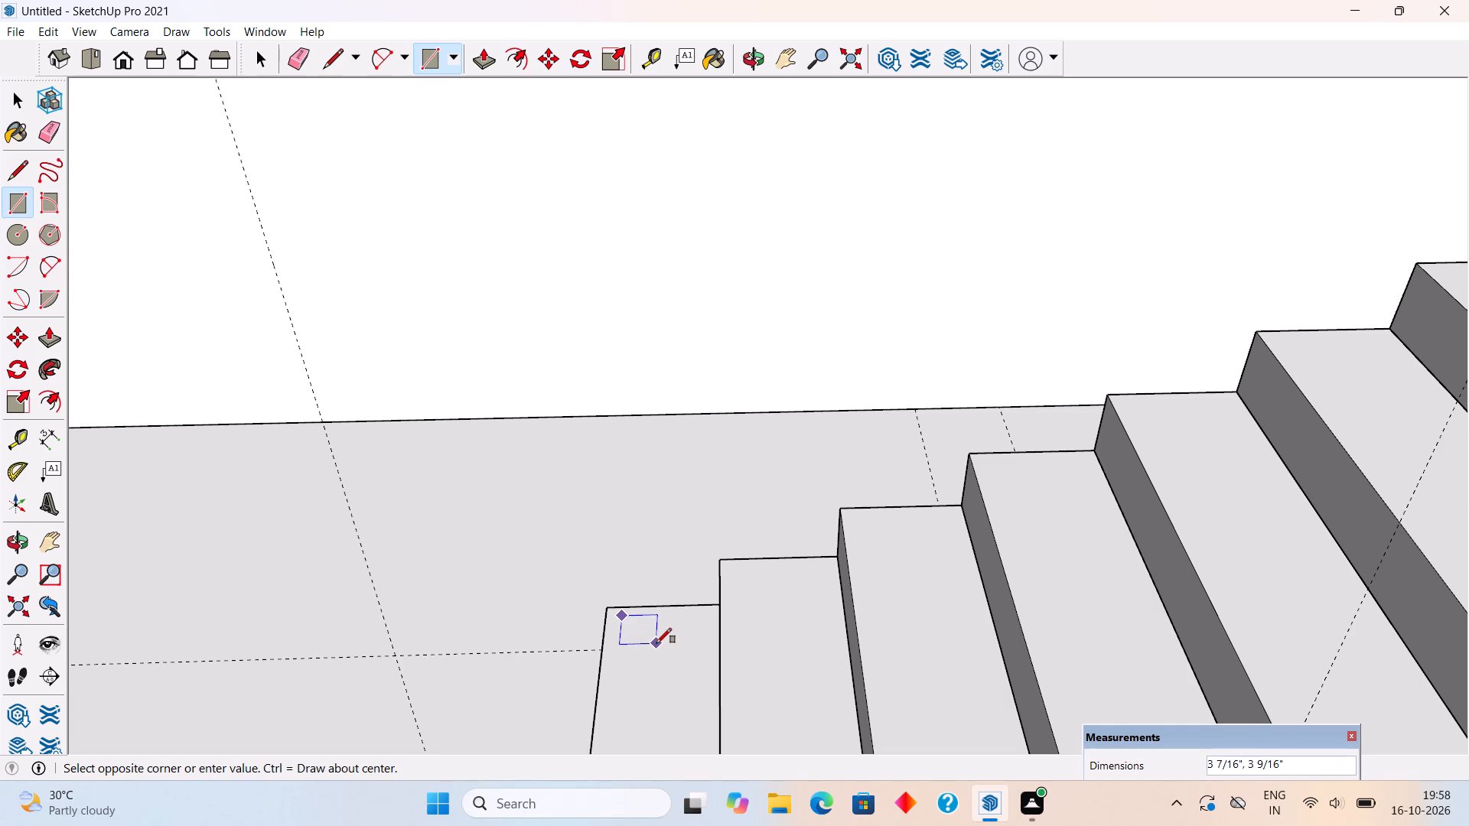
pyautogui.click(658, 643)
pyautogui.press('p')
pyautogui.click(643, 633)
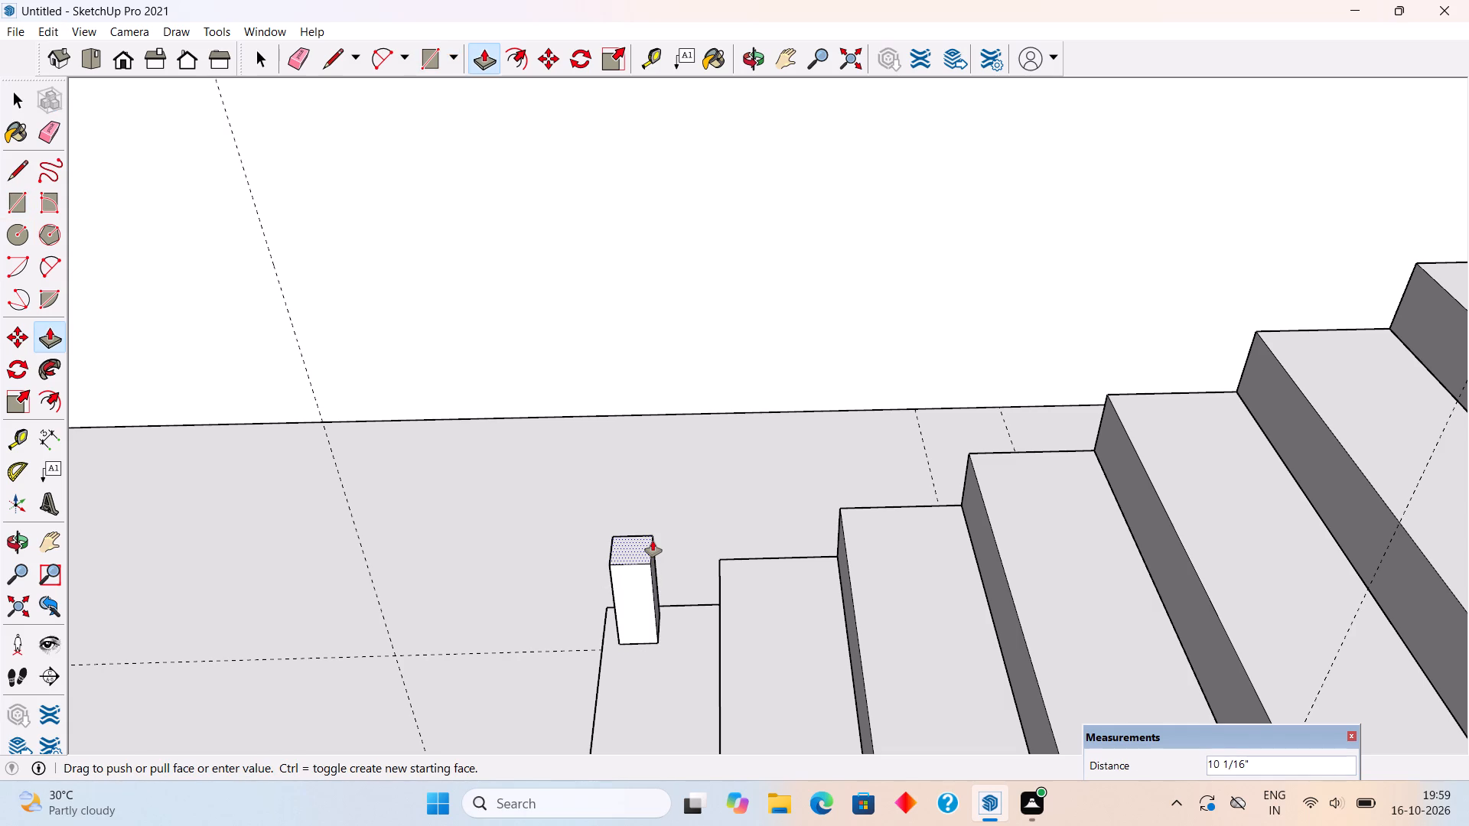
pyautogui.write("3'")
pyautogui.press('Return')
# Make the railing post, with all its faces and edges, a group.
pyautogui.press('space')
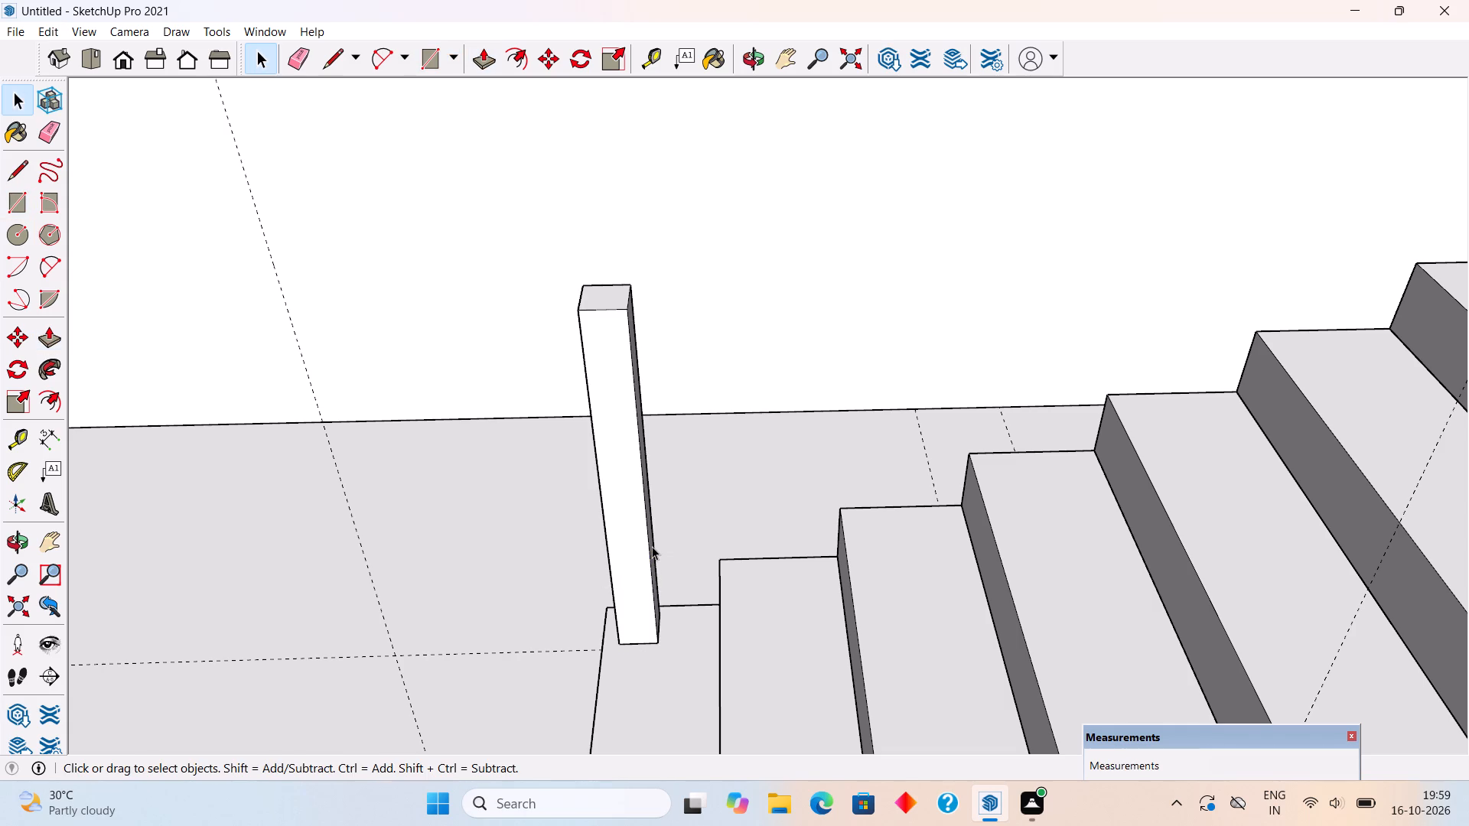
pyautogui.tripleClick(652, 548)
pyautogui.rightClick(652, 548)
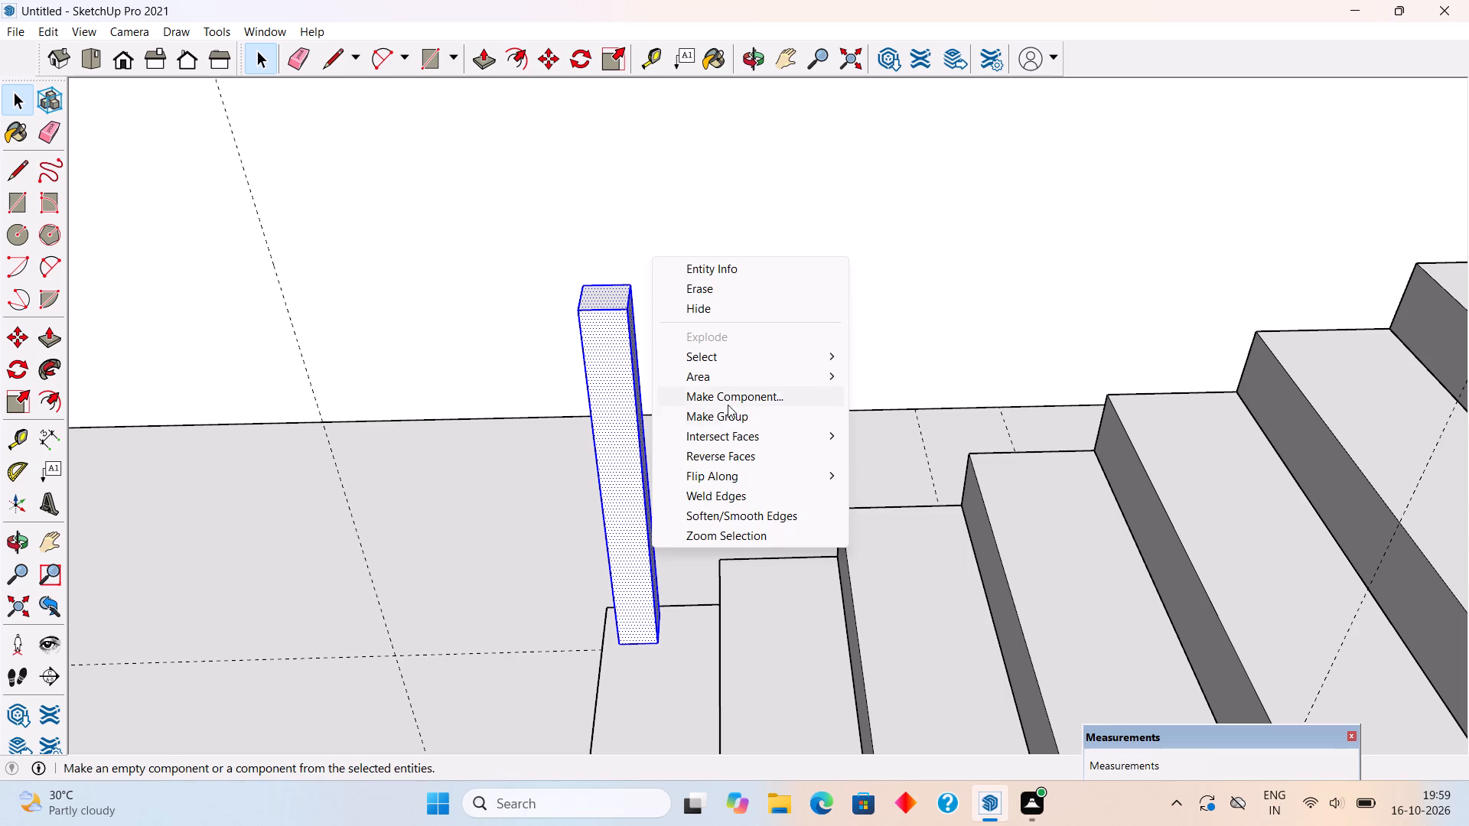
pyautogui.click(728, 415)
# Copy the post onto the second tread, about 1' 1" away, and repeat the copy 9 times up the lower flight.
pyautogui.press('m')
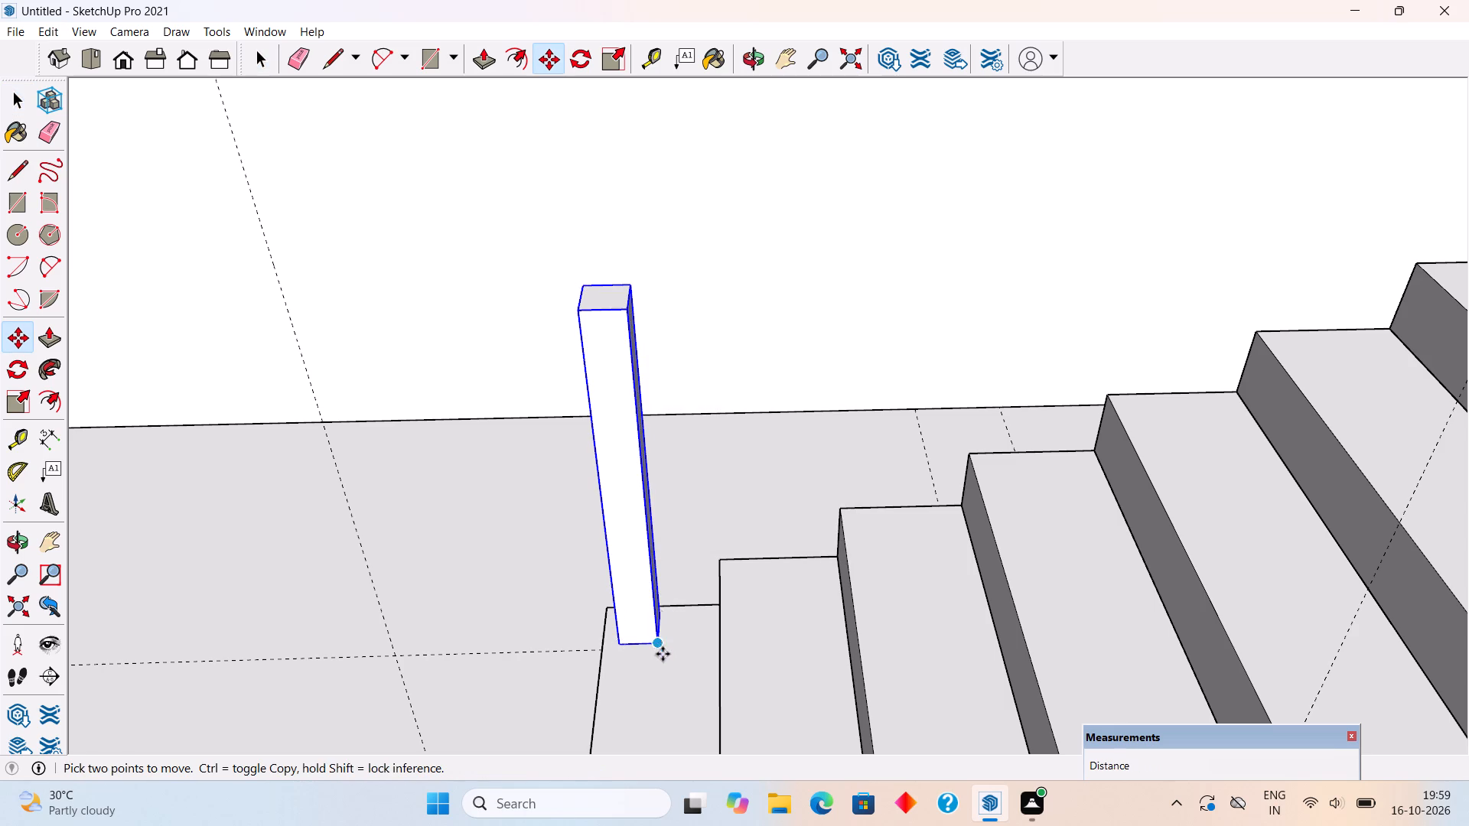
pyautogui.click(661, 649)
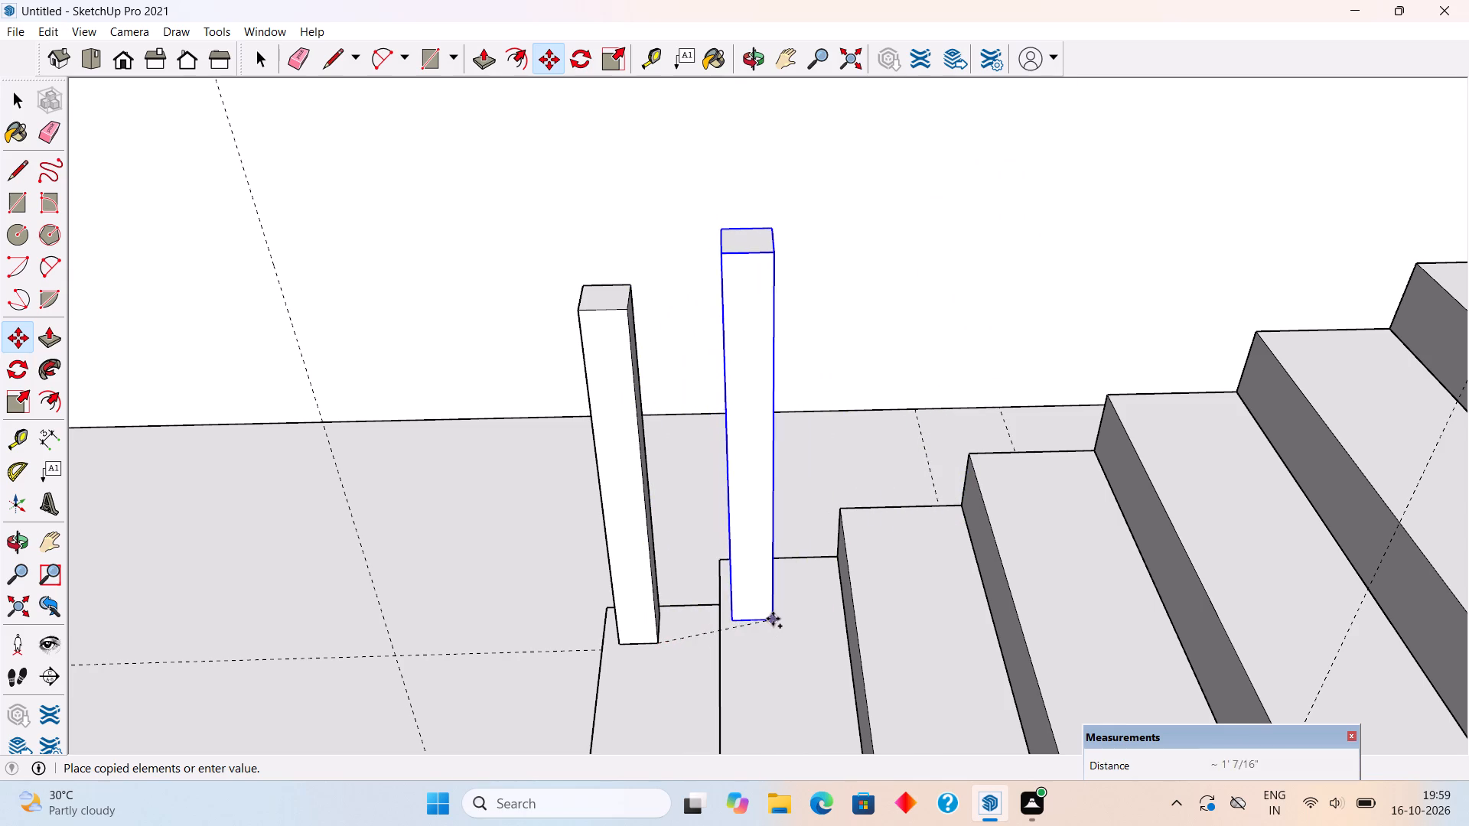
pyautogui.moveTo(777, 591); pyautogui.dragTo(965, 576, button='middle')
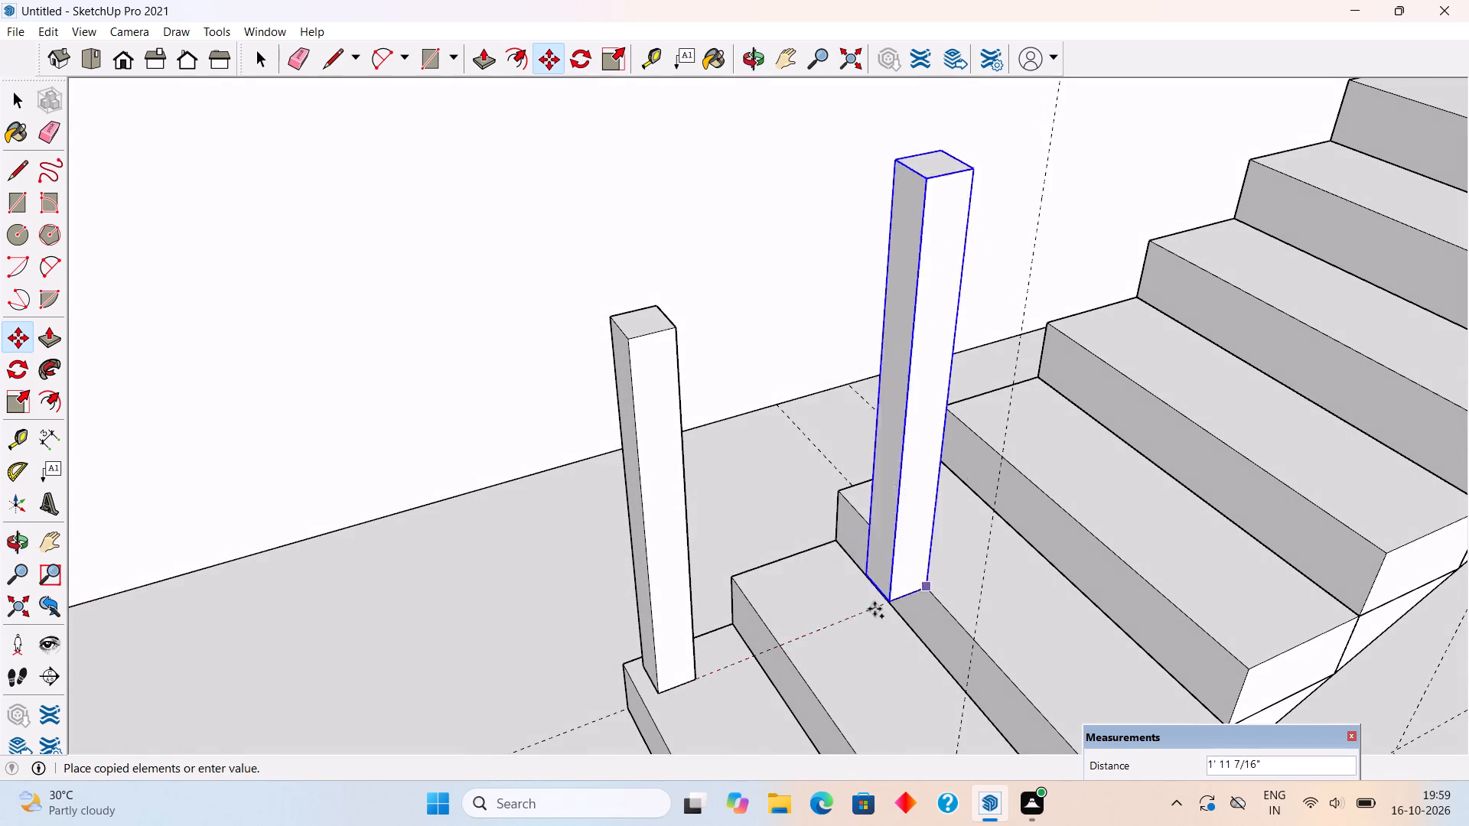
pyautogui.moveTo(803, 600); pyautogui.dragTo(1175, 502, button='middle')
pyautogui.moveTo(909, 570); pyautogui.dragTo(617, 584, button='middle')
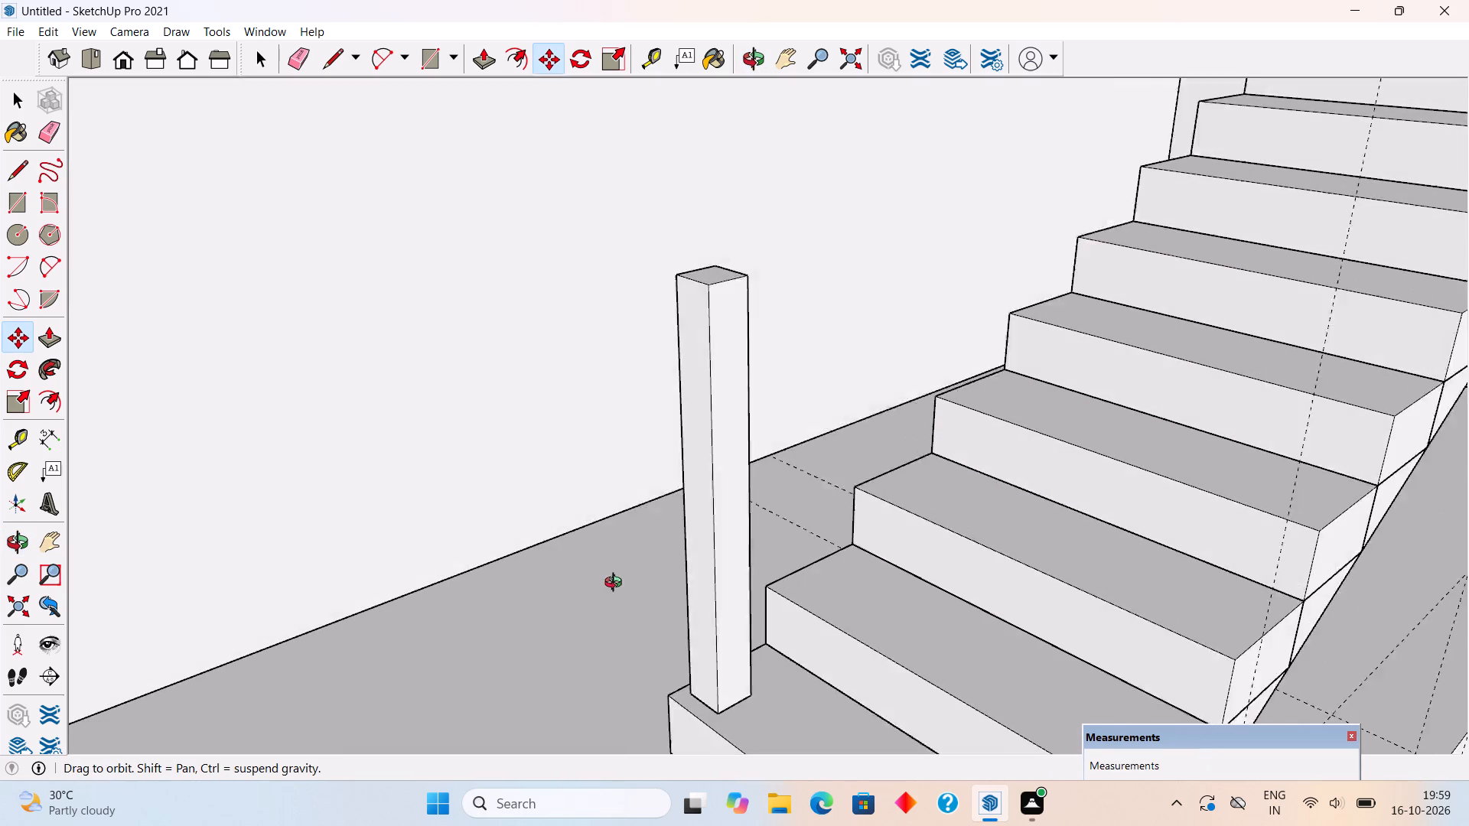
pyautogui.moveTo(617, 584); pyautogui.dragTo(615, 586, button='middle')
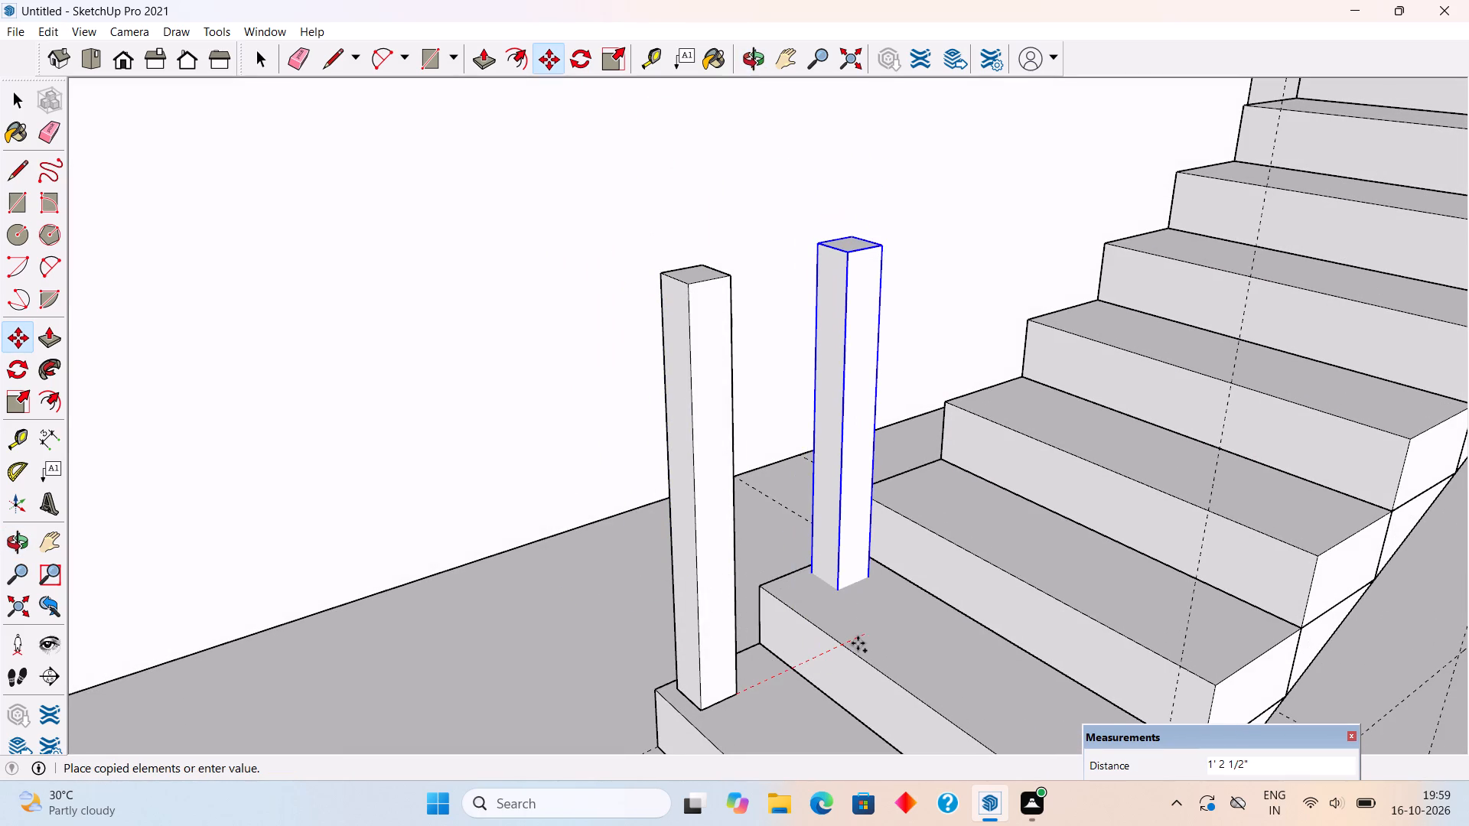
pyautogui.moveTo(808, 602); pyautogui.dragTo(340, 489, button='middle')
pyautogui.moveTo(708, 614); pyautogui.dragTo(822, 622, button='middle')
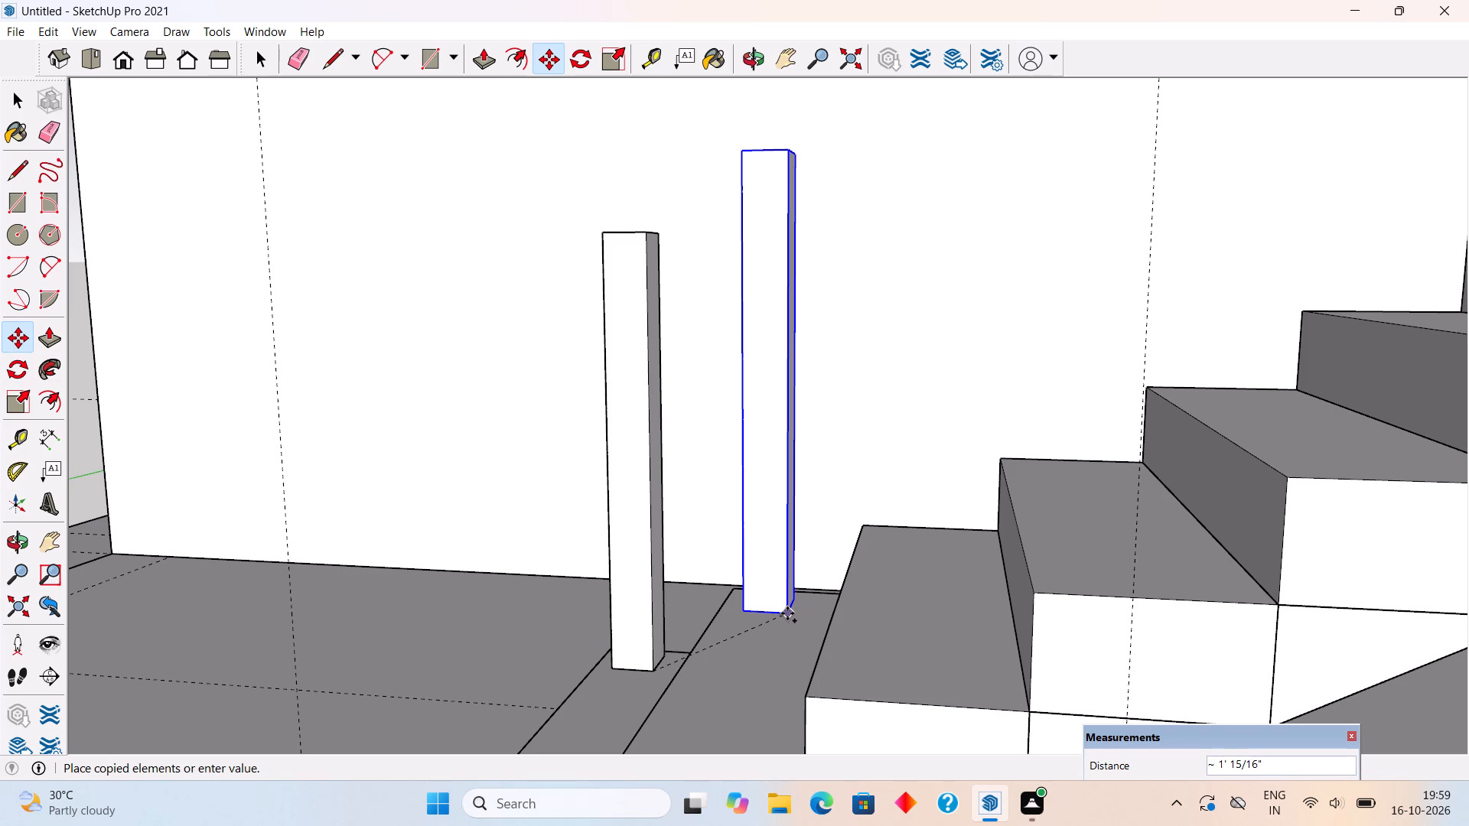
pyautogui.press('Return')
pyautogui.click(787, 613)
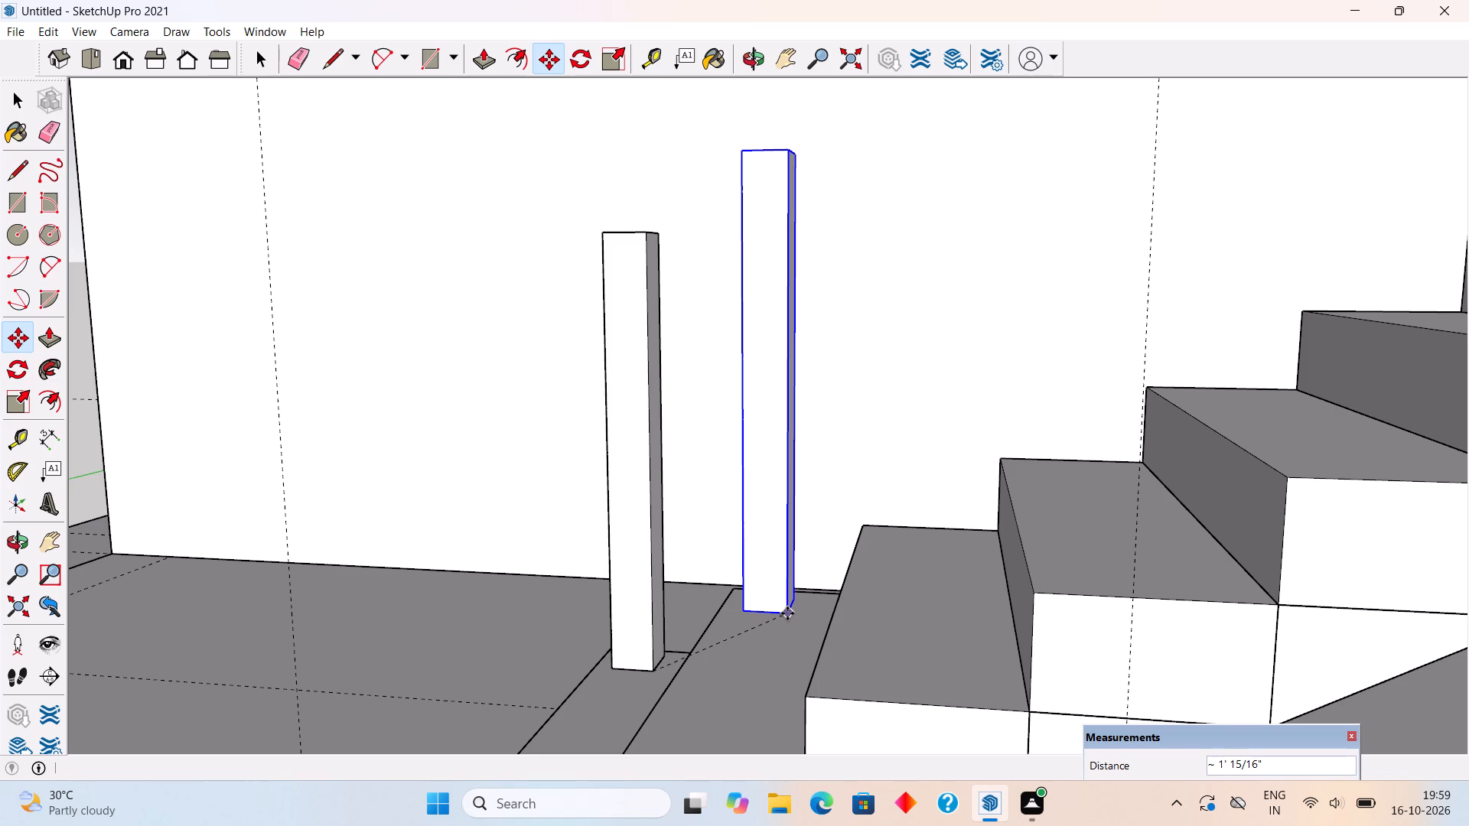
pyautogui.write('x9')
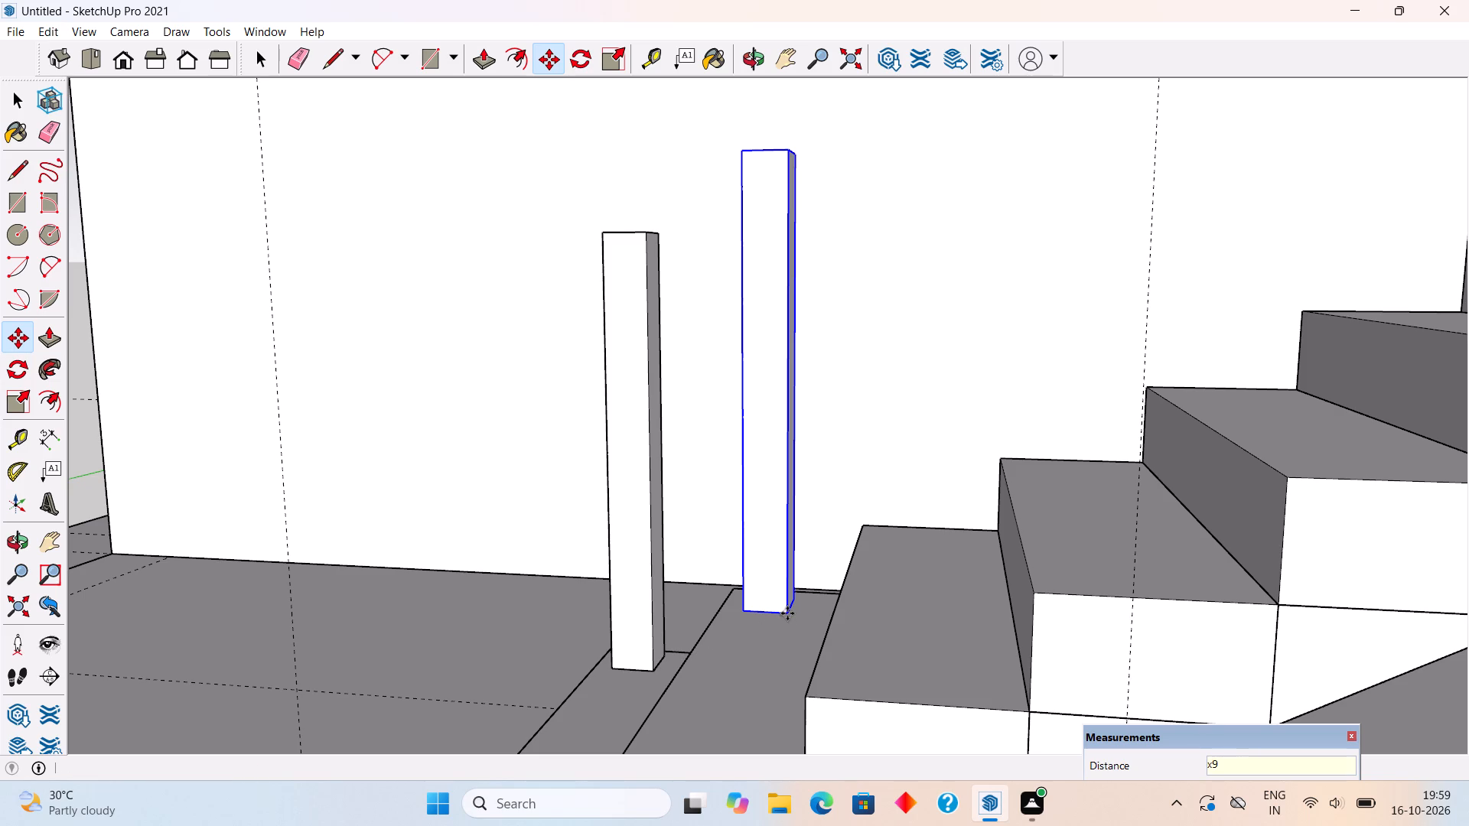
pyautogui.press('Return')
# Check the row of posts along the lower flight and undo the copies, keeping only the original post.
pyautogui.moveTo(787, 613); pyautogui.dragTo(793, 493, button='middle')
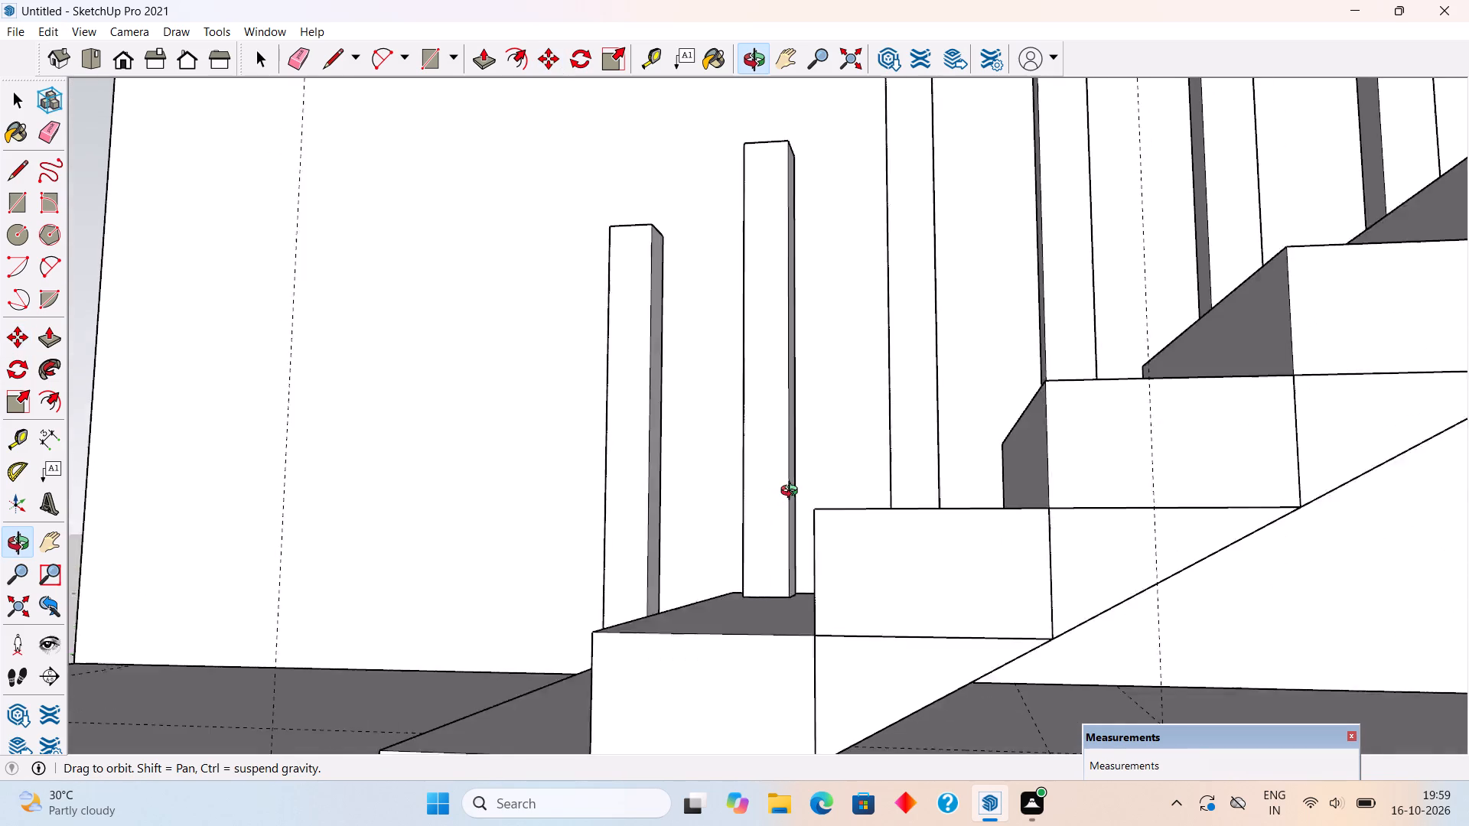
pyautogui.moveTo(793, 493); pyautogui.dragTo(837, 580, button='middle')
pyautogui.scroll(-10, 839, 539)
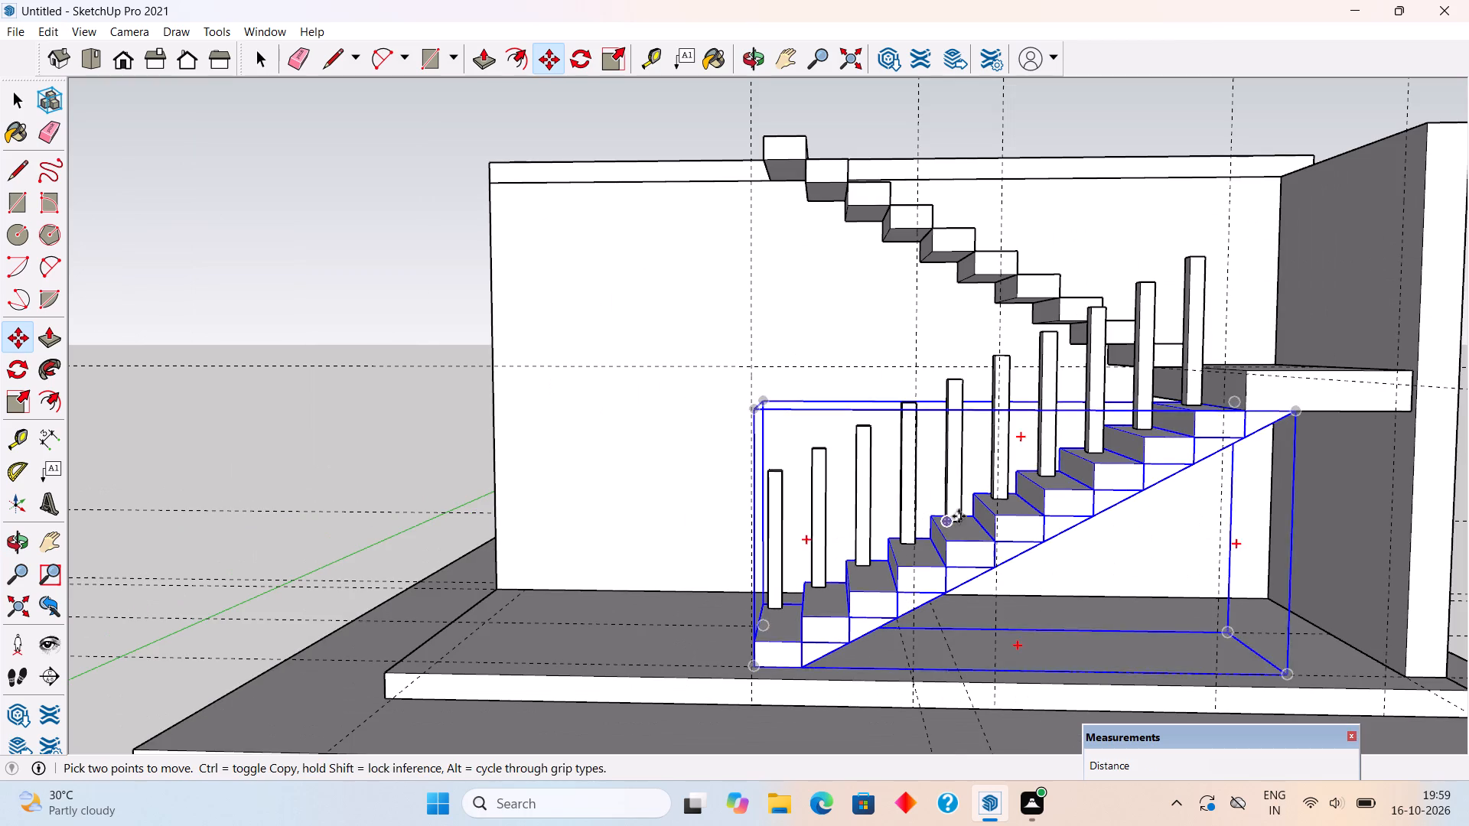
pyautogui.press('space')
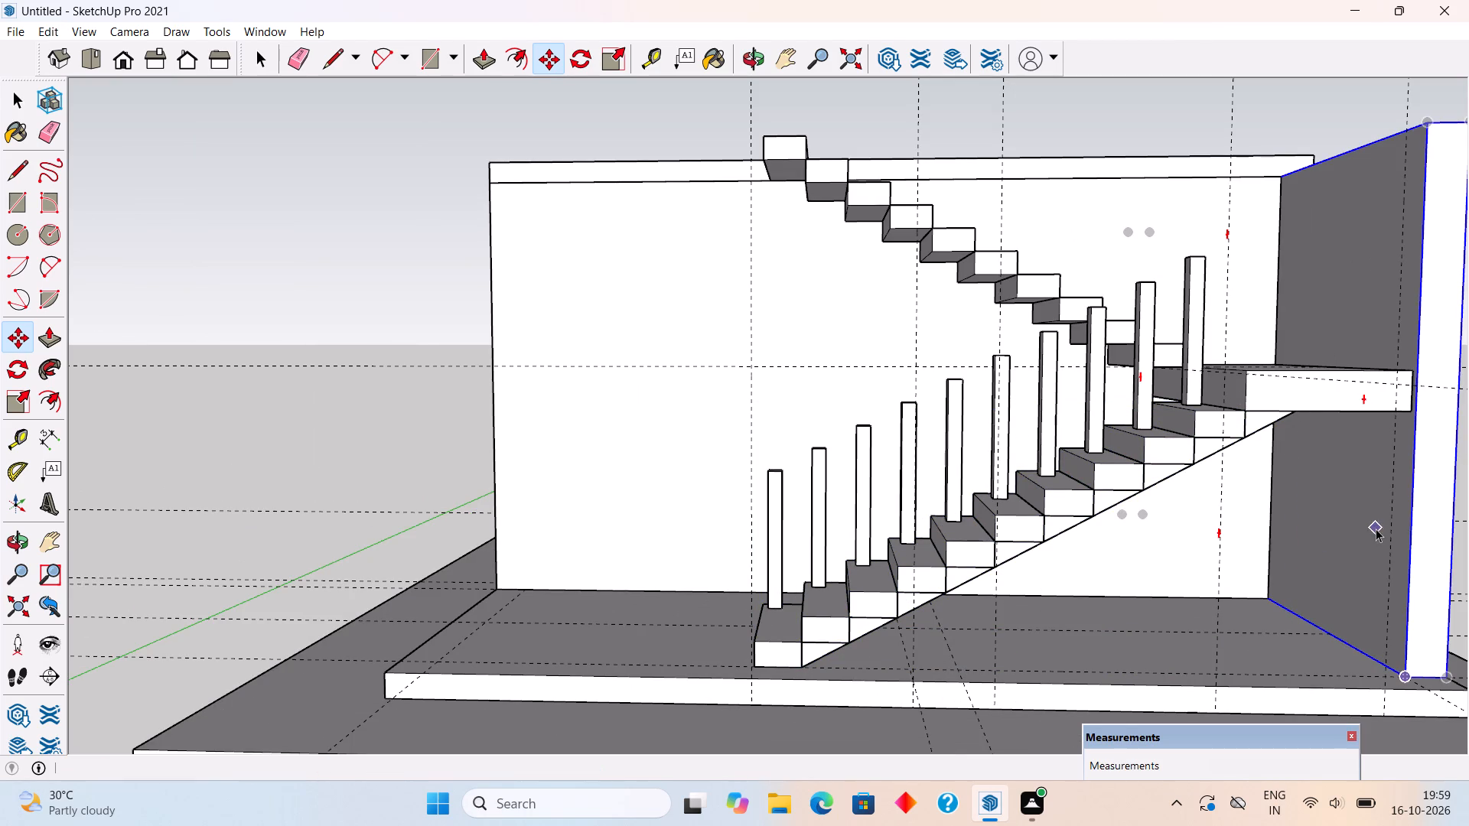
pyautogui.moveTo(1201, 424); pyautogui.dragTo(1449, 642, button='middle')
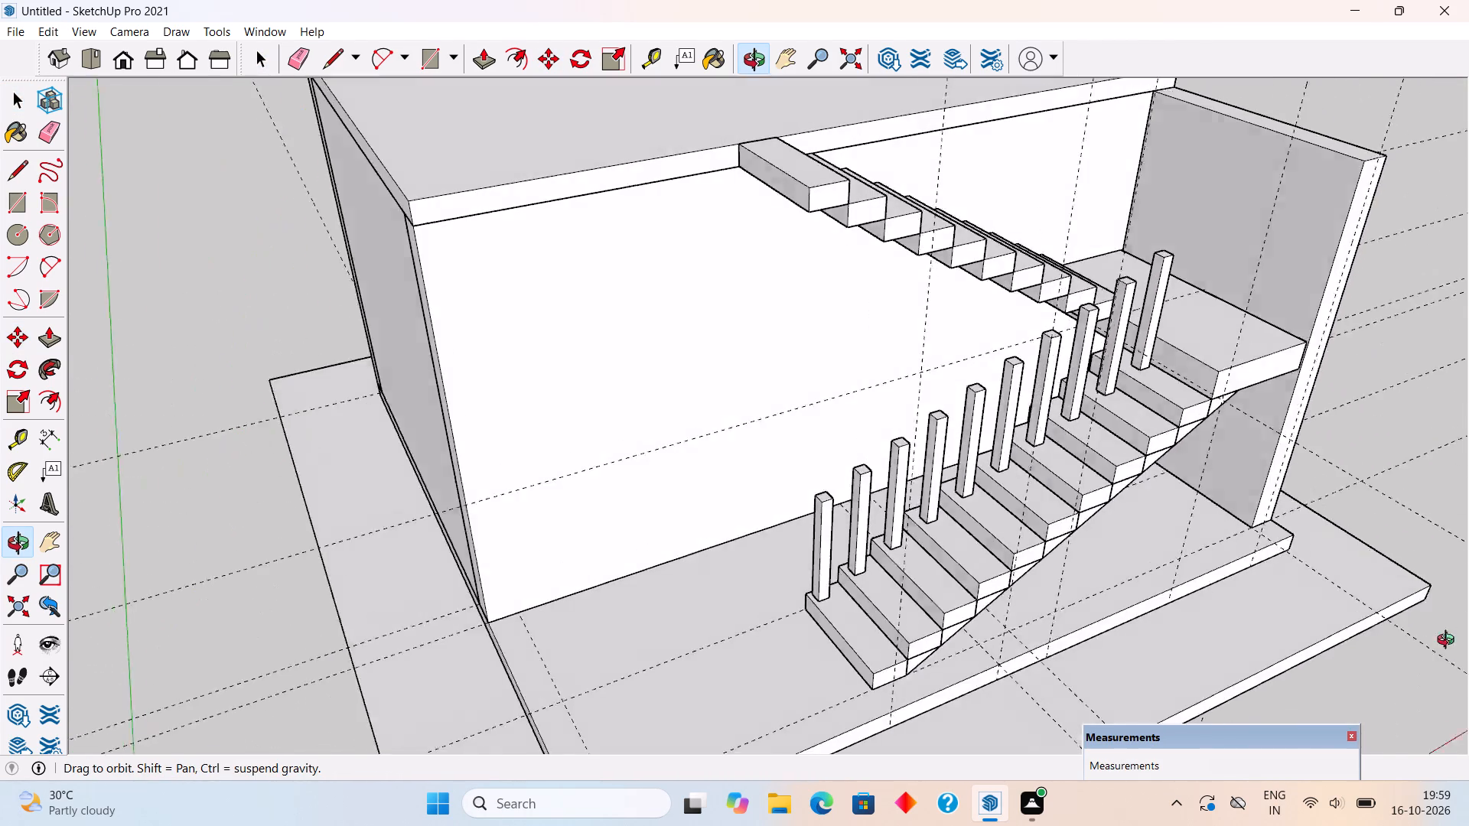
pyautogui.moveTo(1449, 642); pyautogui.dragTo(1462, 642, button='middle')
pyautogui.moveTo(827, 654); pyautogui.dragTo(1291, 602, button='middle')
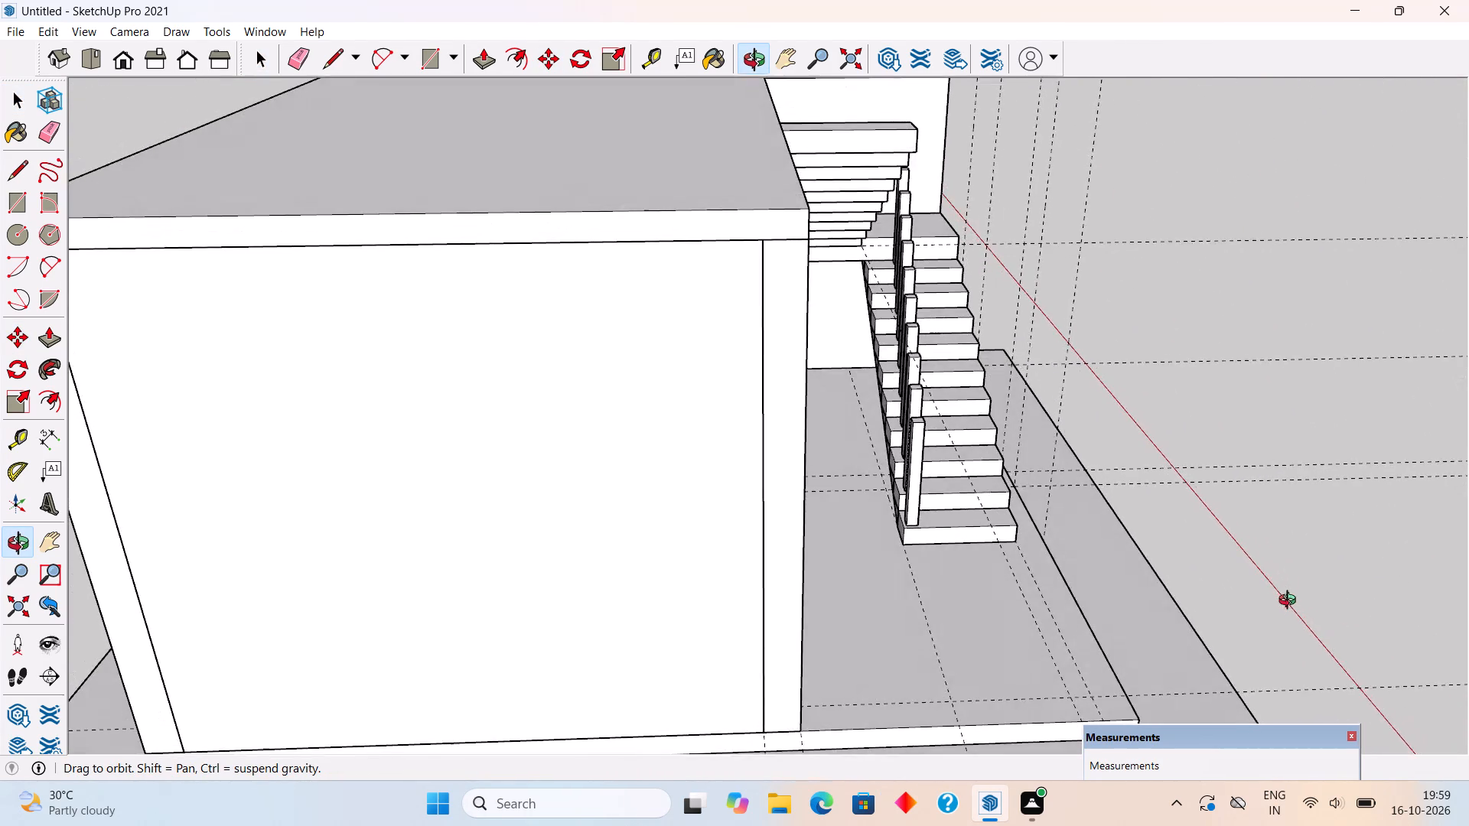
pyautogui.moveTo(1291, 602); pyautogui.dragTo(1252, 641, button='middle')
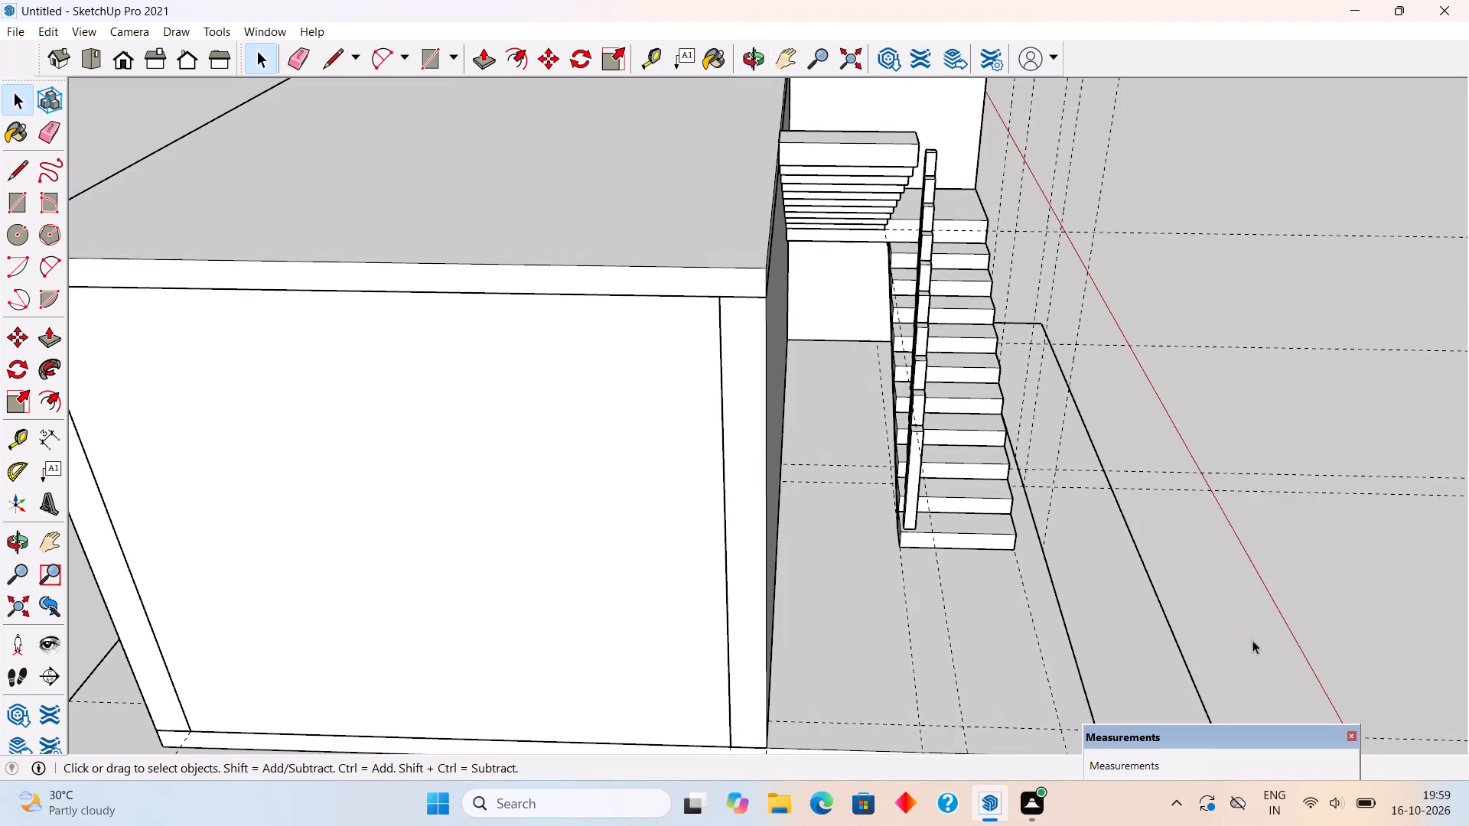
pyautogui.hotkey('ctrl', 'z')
# Move the post by its wall-side front base corner onto the matching front corner of the lowest tread.
pyautogui.scroll(-3, 1253, 639)
pyautogui.moveTo(1282, 623); pyautogui.dragTo(1047, 612, button='middle')
pyautogui.moveTo(1047, 612); pyautogui.dragTo(926, 590, button='middle')
pyautogui.scroll(-1, 926, 590)
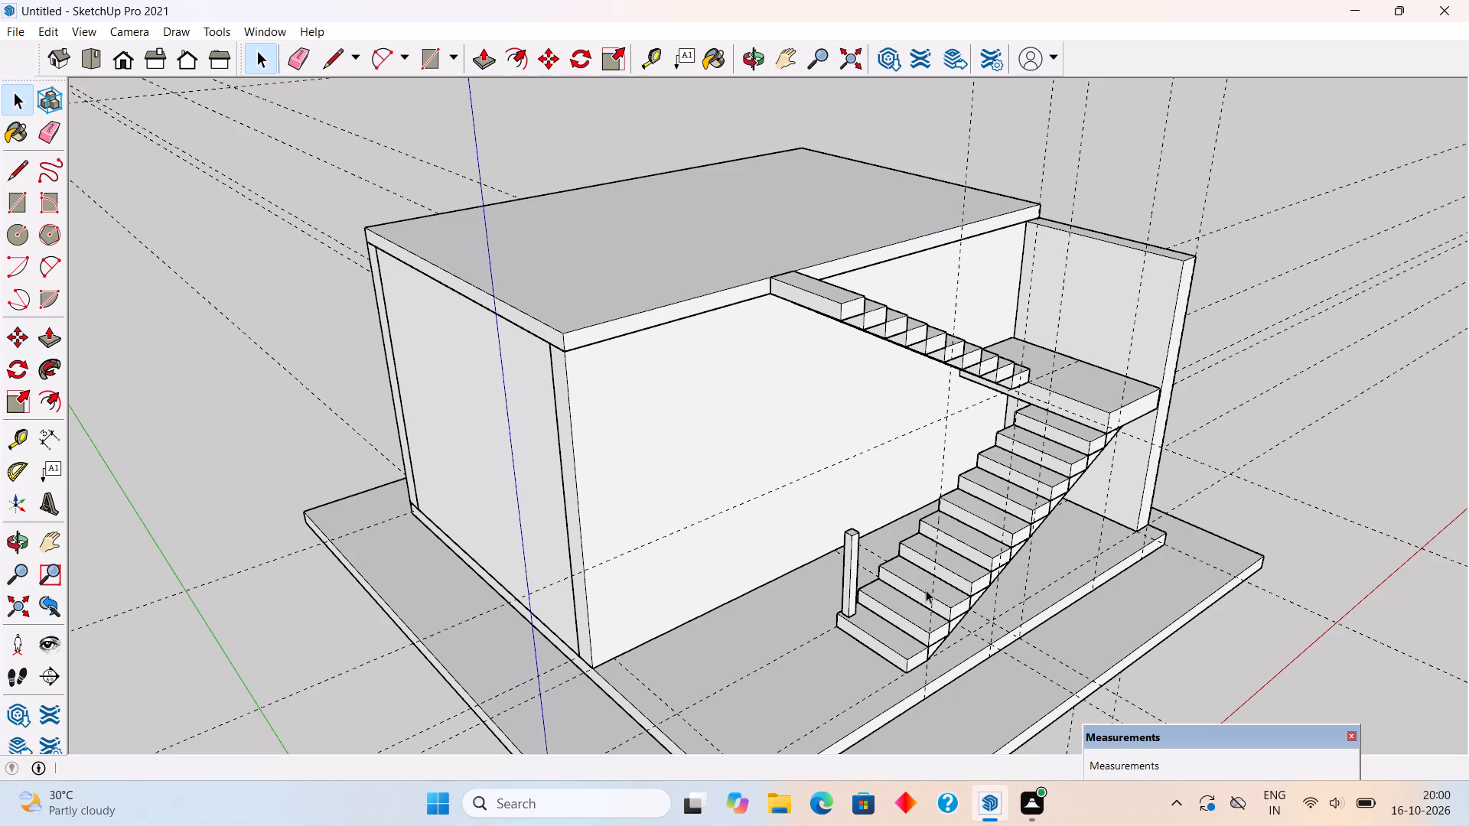
pyautogui.scroll(-6, 926, 590)
pyautogui.scroll(5, 975, 561)
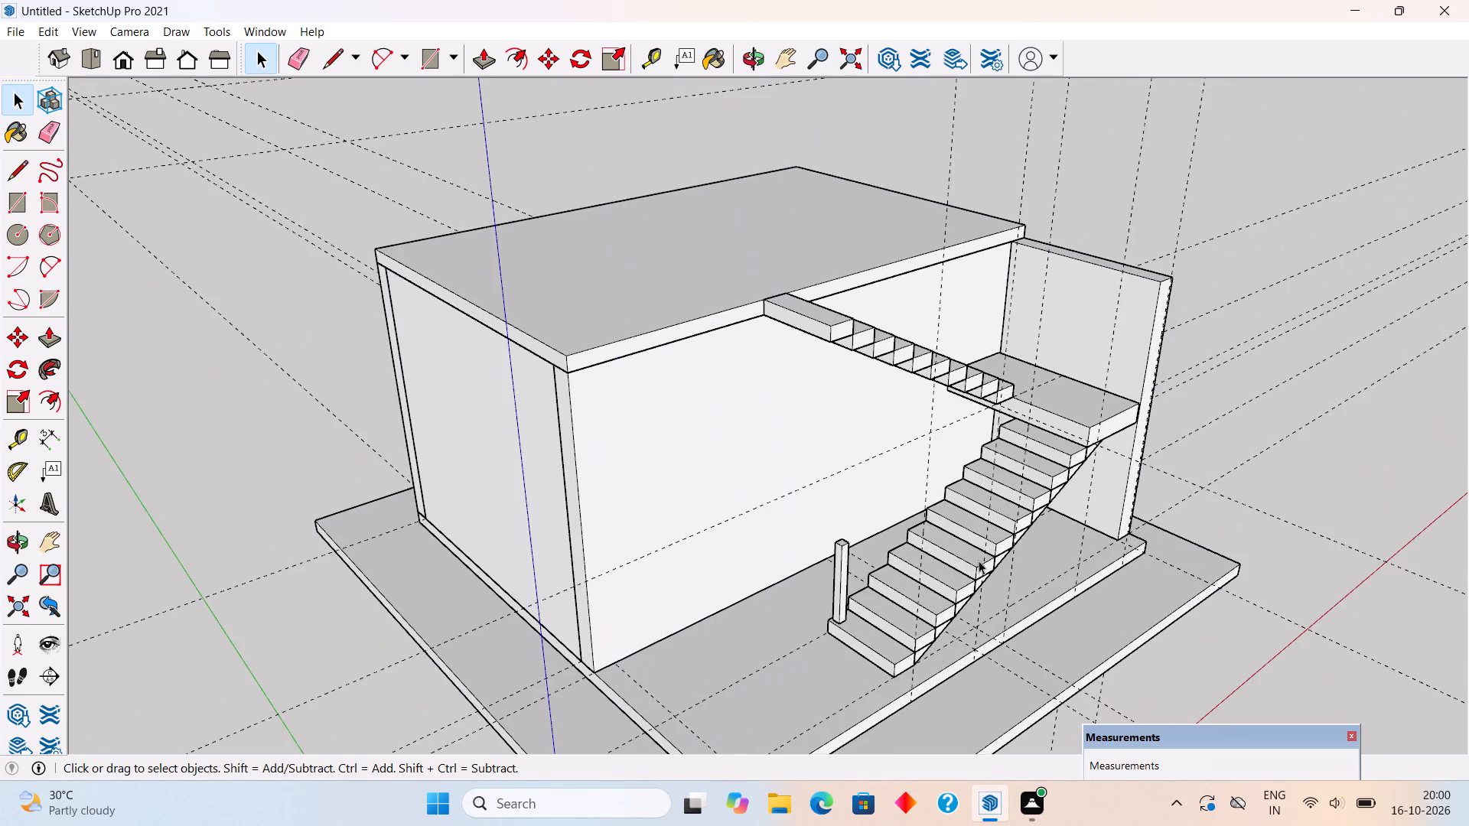
pyautogui.scroll(3, 985, 562)
pyautogui.scroll(4, 875, 597)
pyautogui.scroll(4, 800, 639)
pyautogui.click(732, 671)
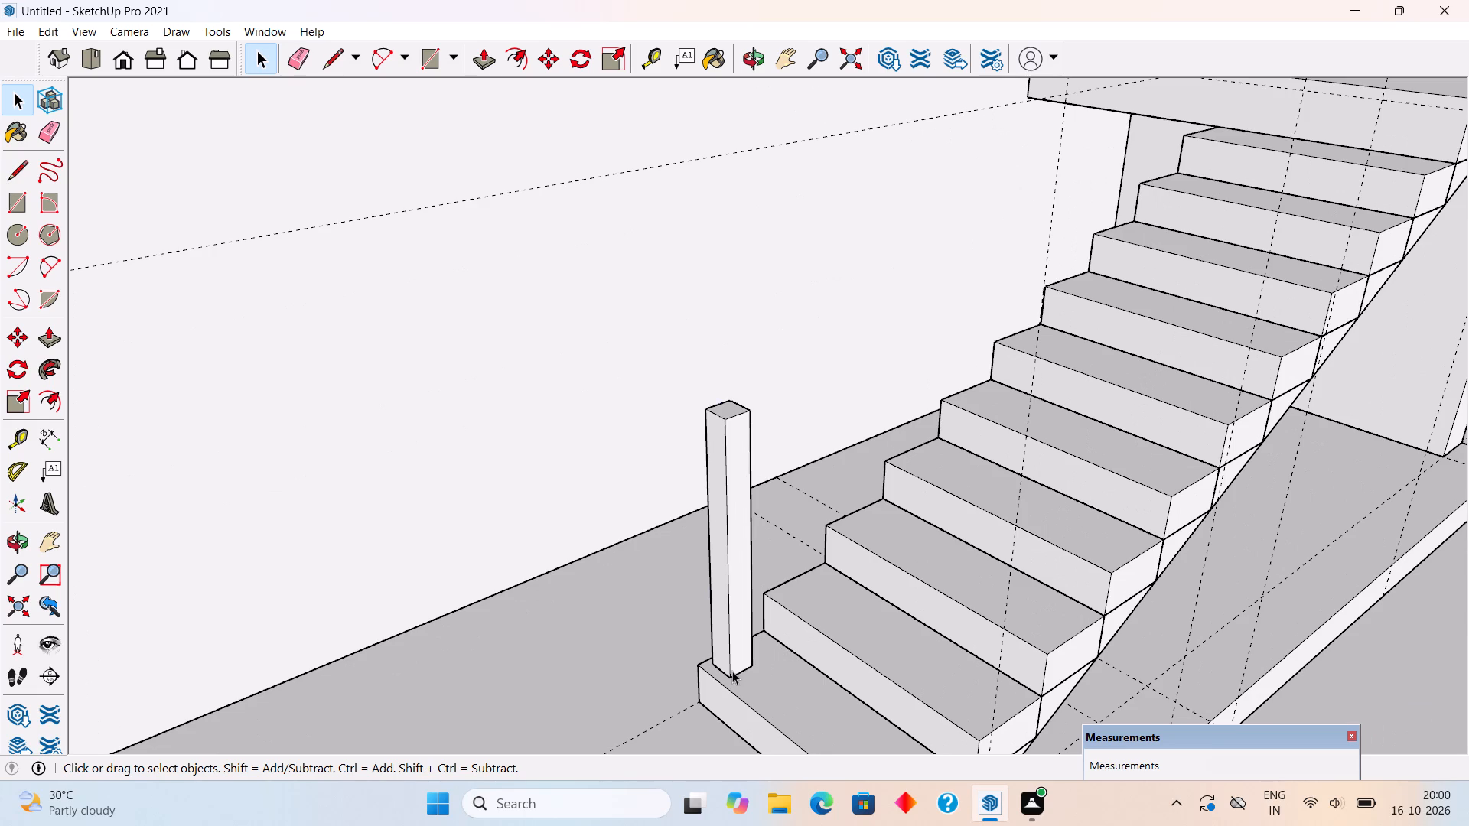
pyautogui.moveTo(736, 662); pyautogui.dragTo(453, 637, button='middle')
pyautogui.scroll(5, 562, 633)
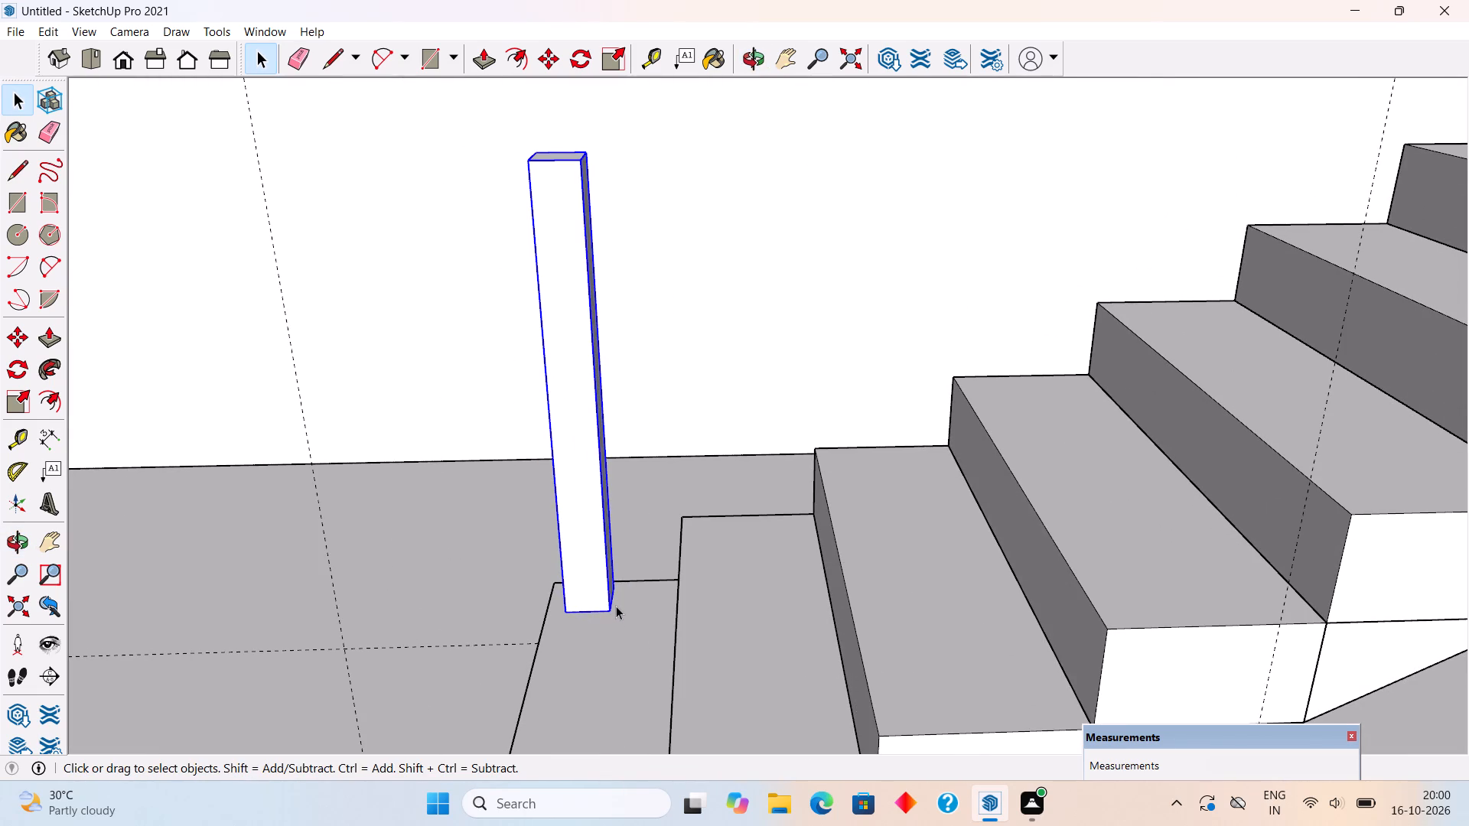
pyautogui.scroll(5, 616, 606)
pyautogui.moveTo(617, 606); pyautogui.dragTo(631, 560, button='middle')
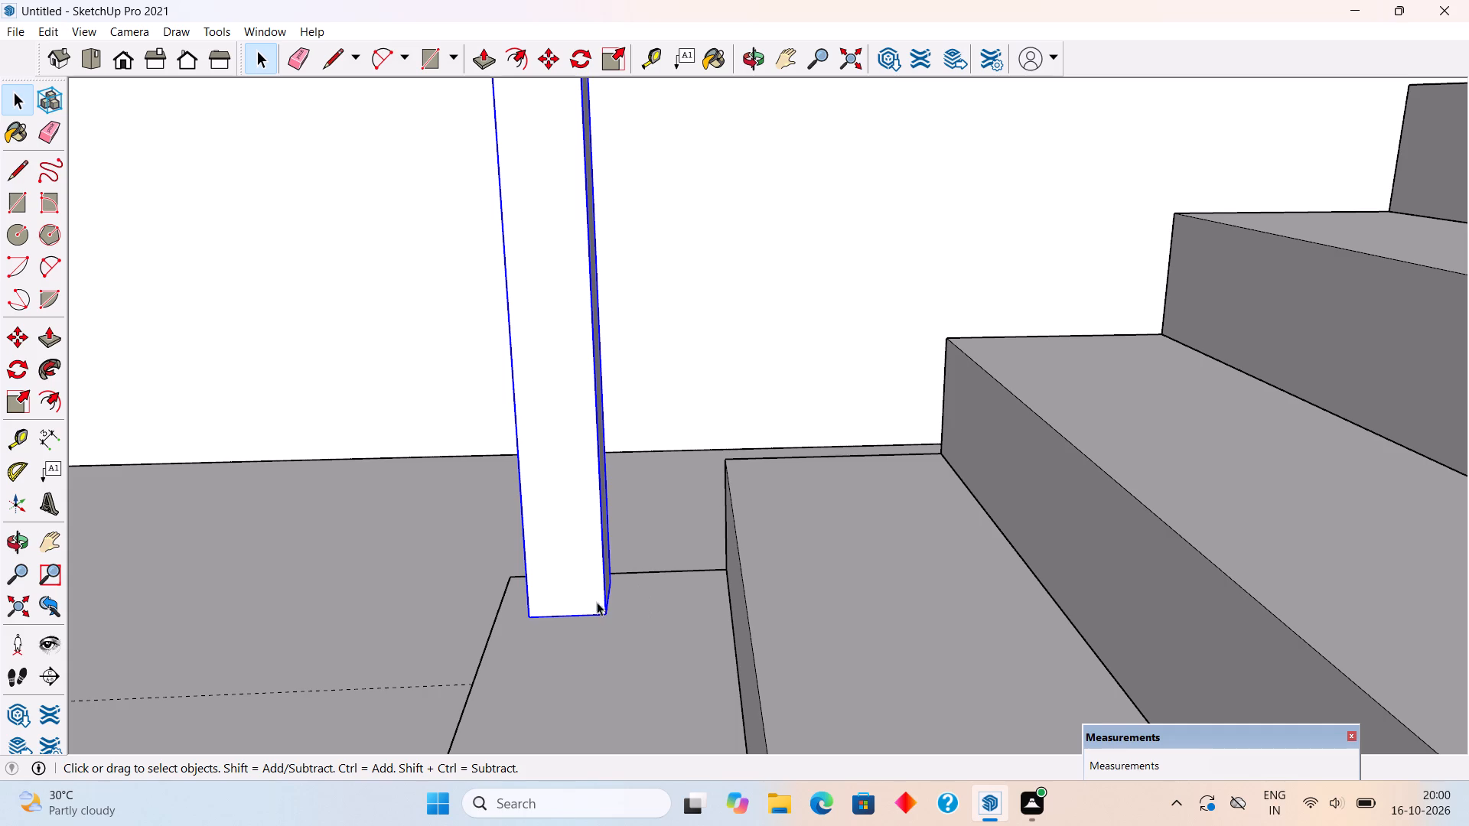
pyautogui.moveTo(550, 613); pyautogui.dragTo(869, 597, button='middle')
pyautogui.scroll(5, 480, 712)
pyautogui.scroll(4, 601, 632)
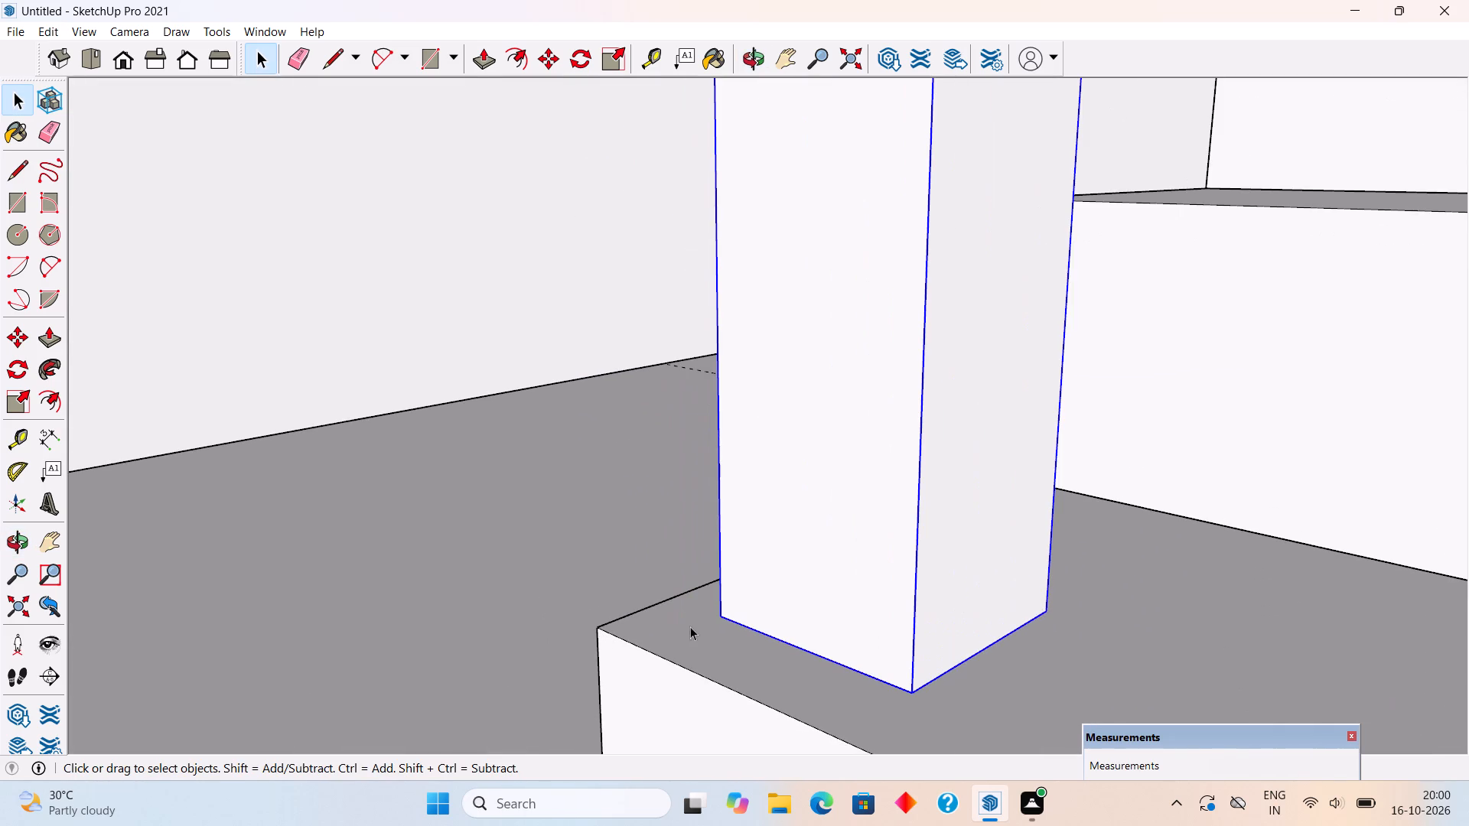
pyautogui.press('m')
pyautogui.click(721, 616)
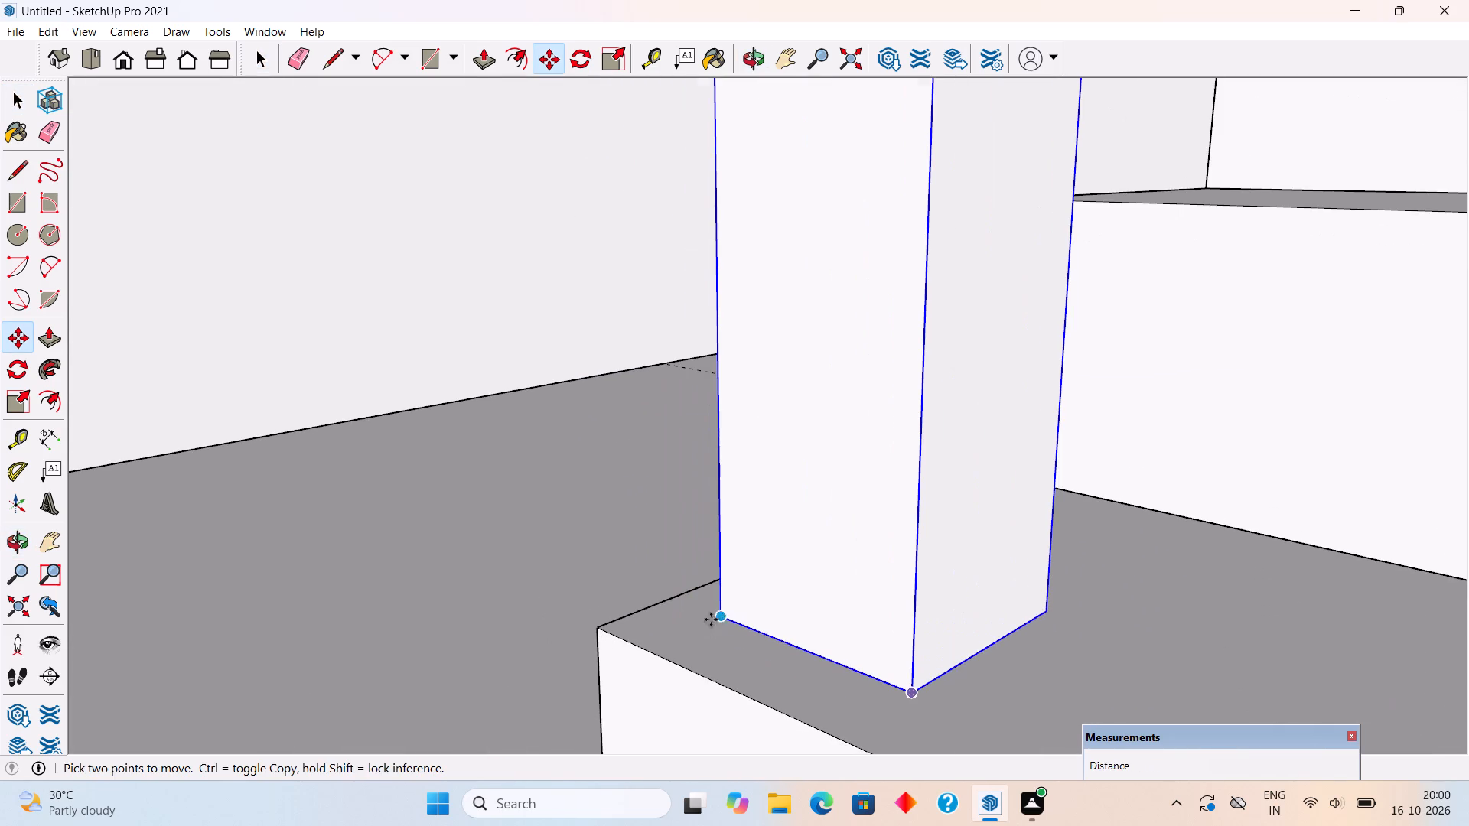
pyautogui.click(603, 636)
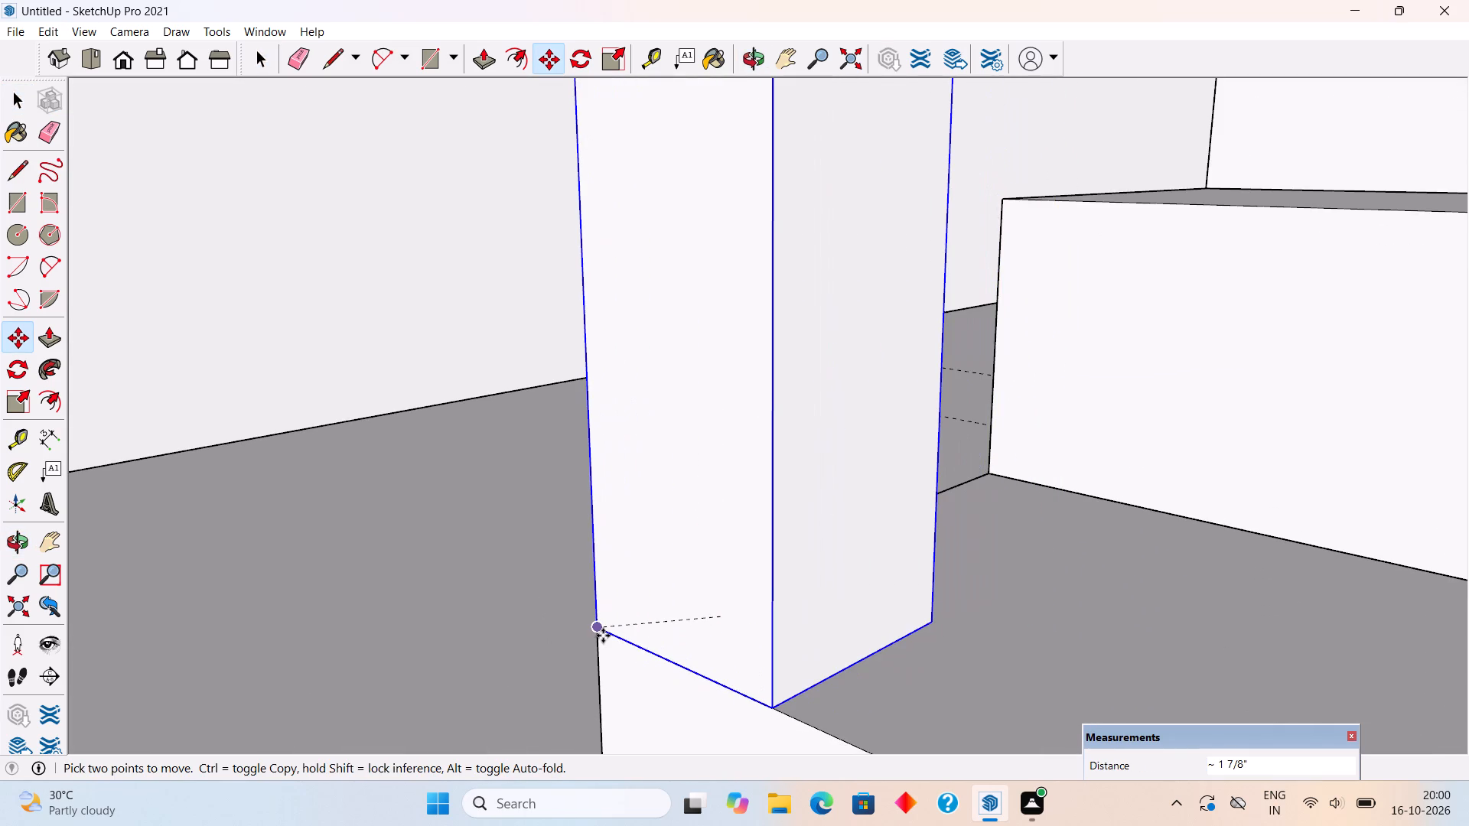
# Copy the post by its outer front base corner onto the second tread's matching corner, about 1' 1/2" away, and repeat it 10 times.
pyautogui.moveTo(694, 641); pyautogui.dragTo(219, 717, button='middle')
pyautogui.scroll(-4, 219, 717)
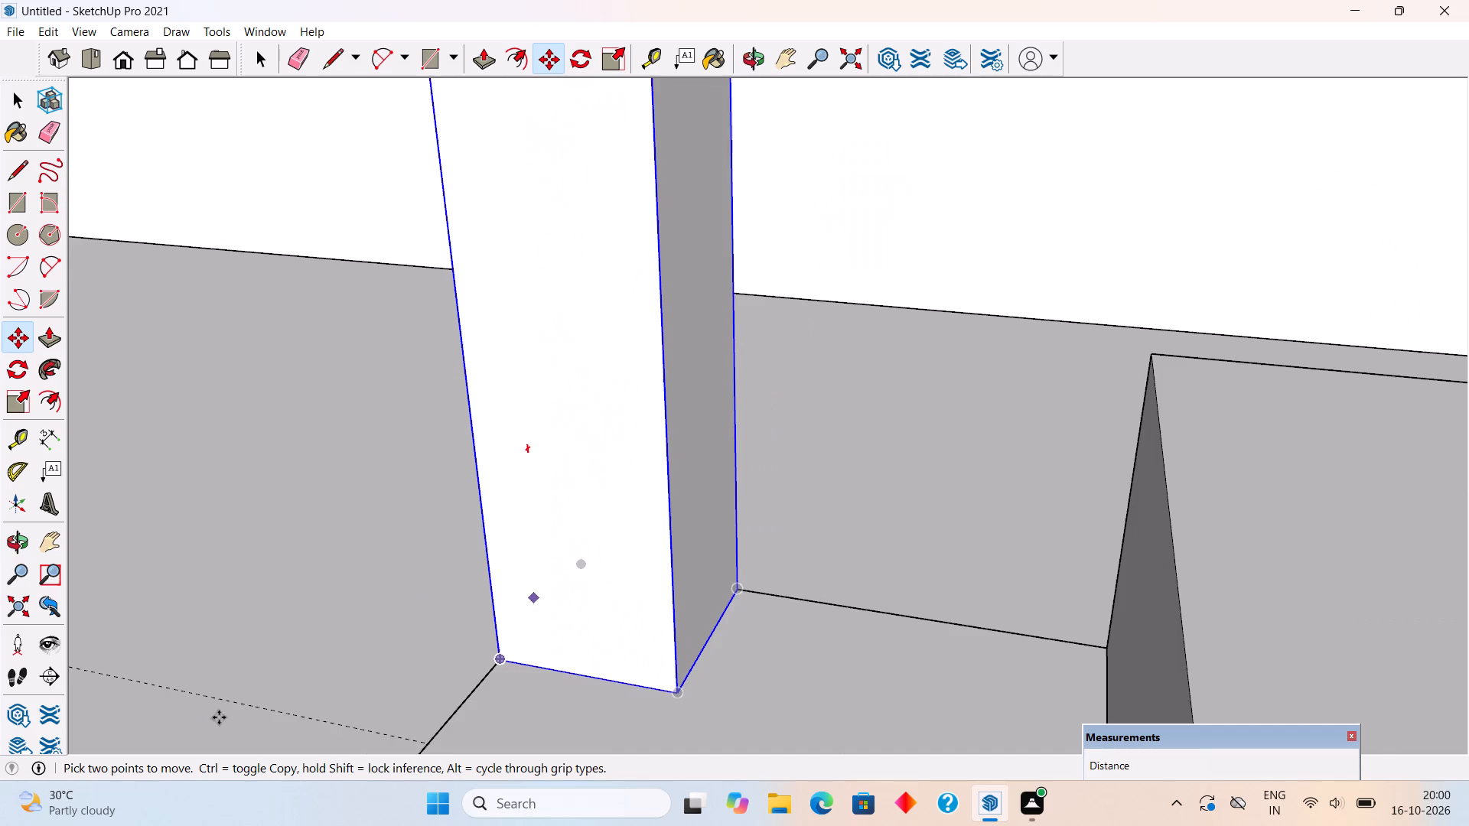
pyautogui.moveTo(256, 675); pyautogui.dragTo(793, 618, button='middle')
pyautogui.scroll(-2, 787, 628)
pyautogui.moveTo(738, 593); pyautogui.dragTo(904, 561, button='middle')
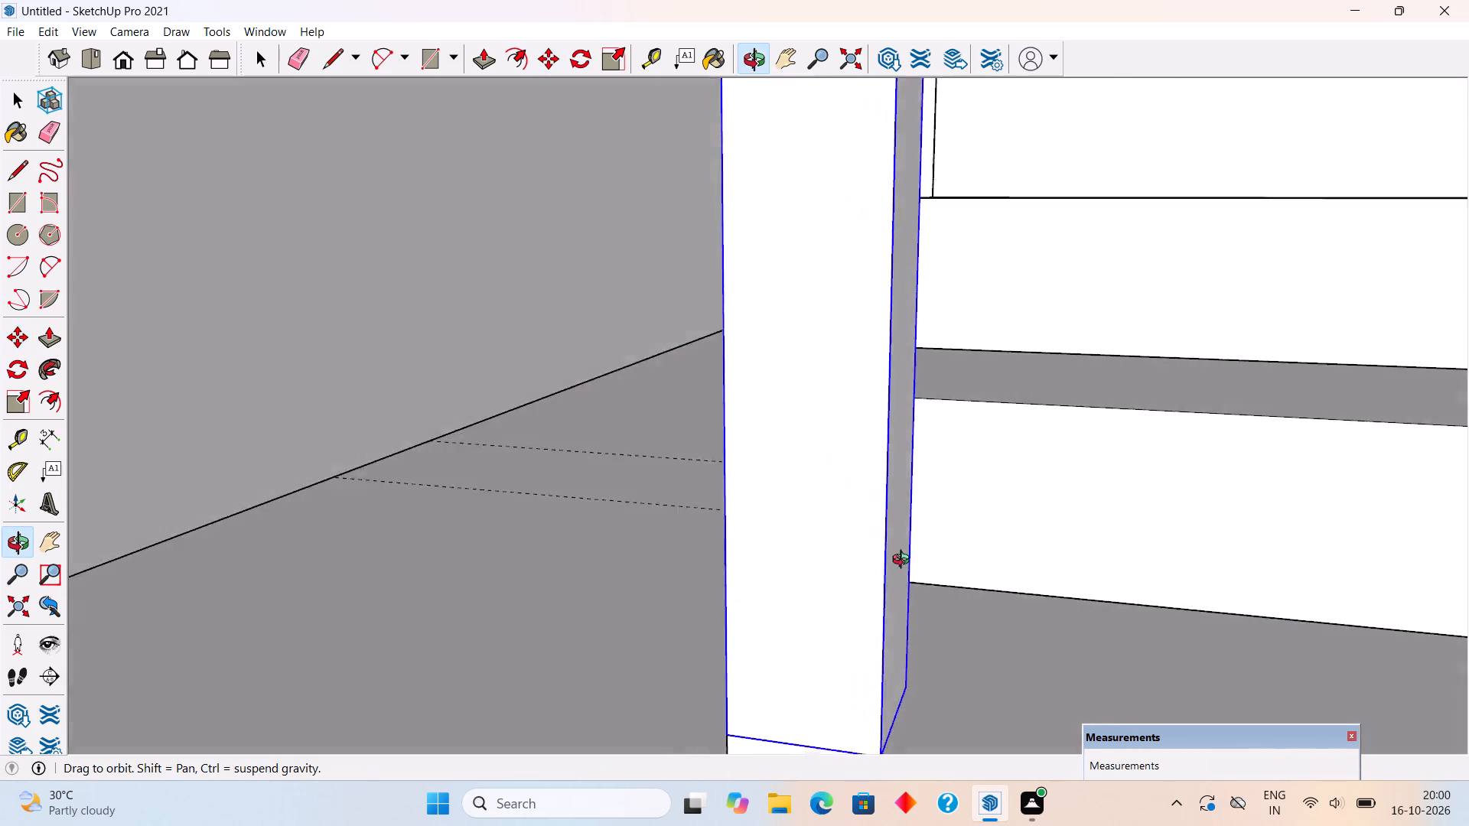
pyautogui.moveTo(904, 561); pyautogui.dragTo(1119, 574, button='middle')
pyautogui.moveTo(675, 616); pyautogui.dragTo(882, 578, button='middle')
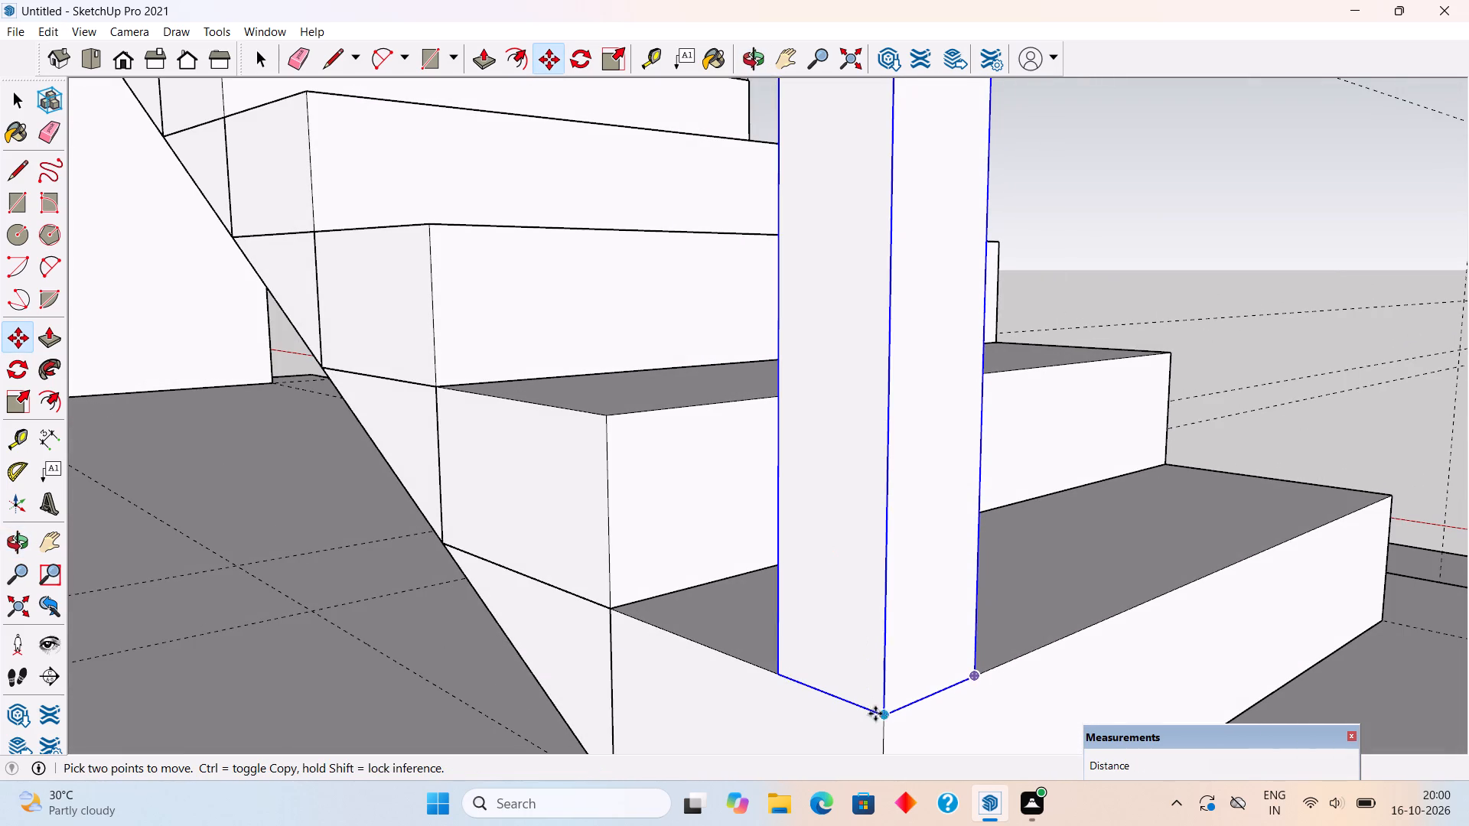
pyautogui.click(887, 716)
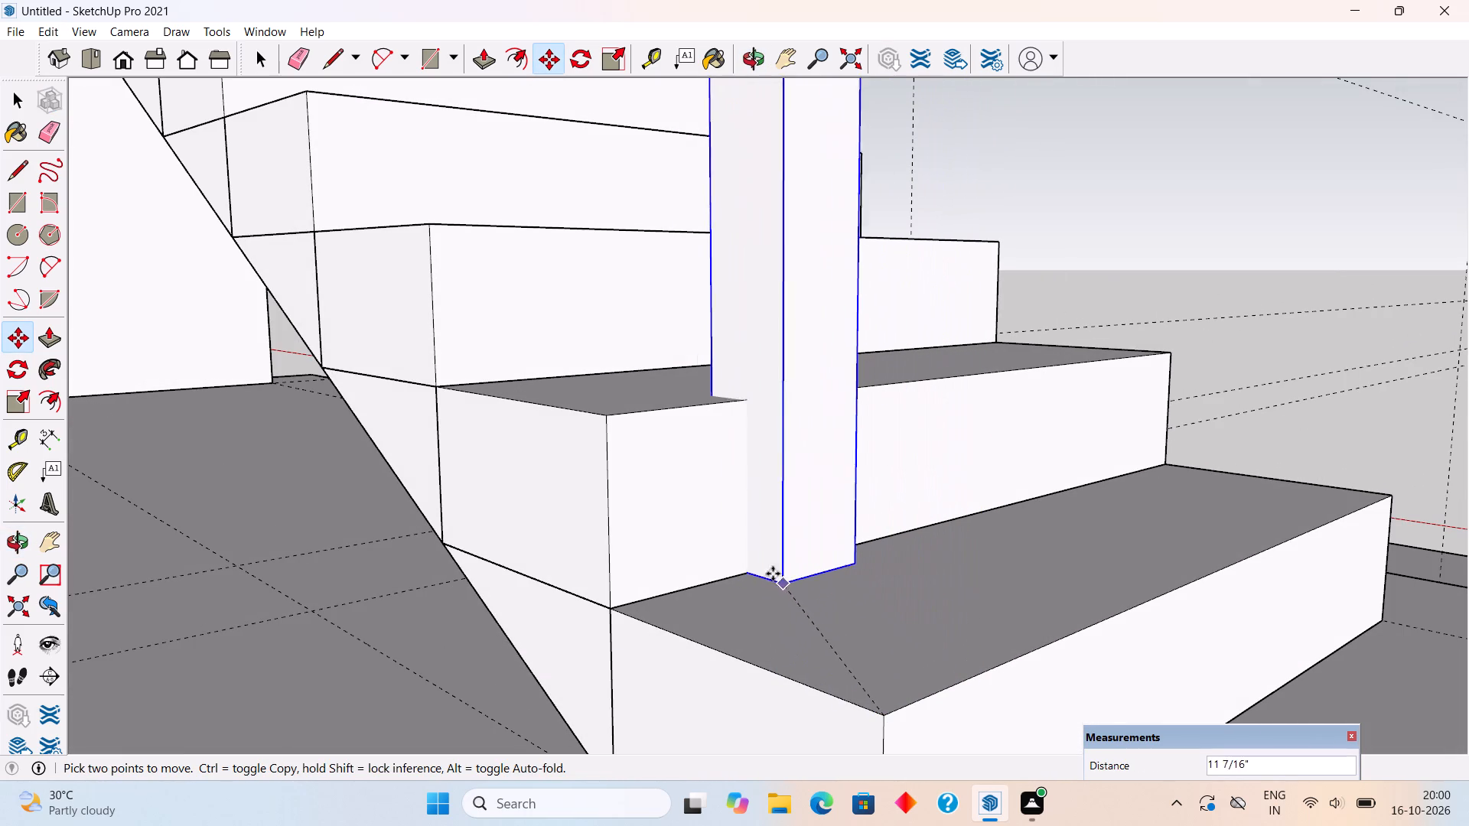
pyautogui.click(600, 417)
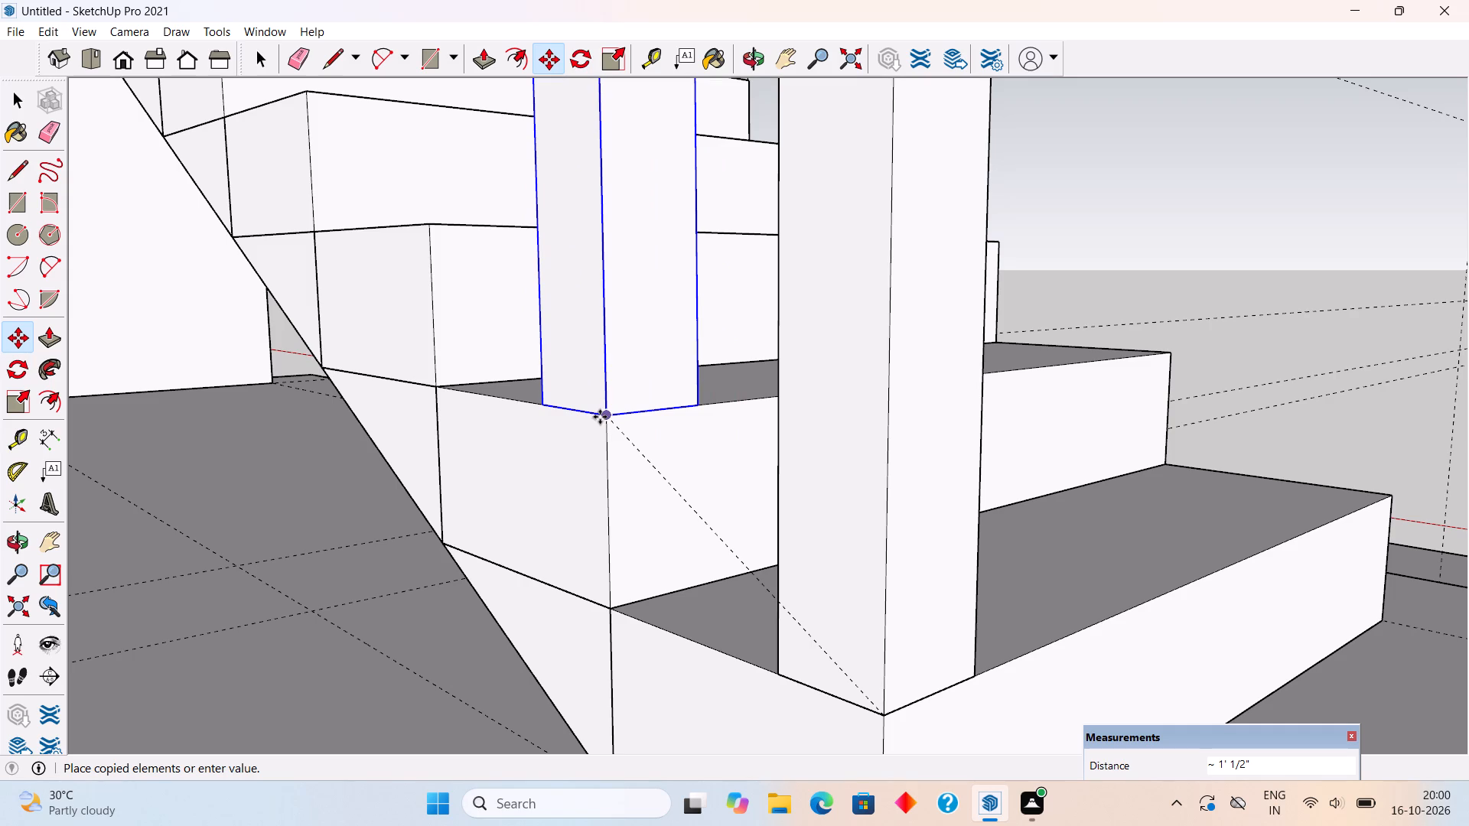
pyautogui.press('x')
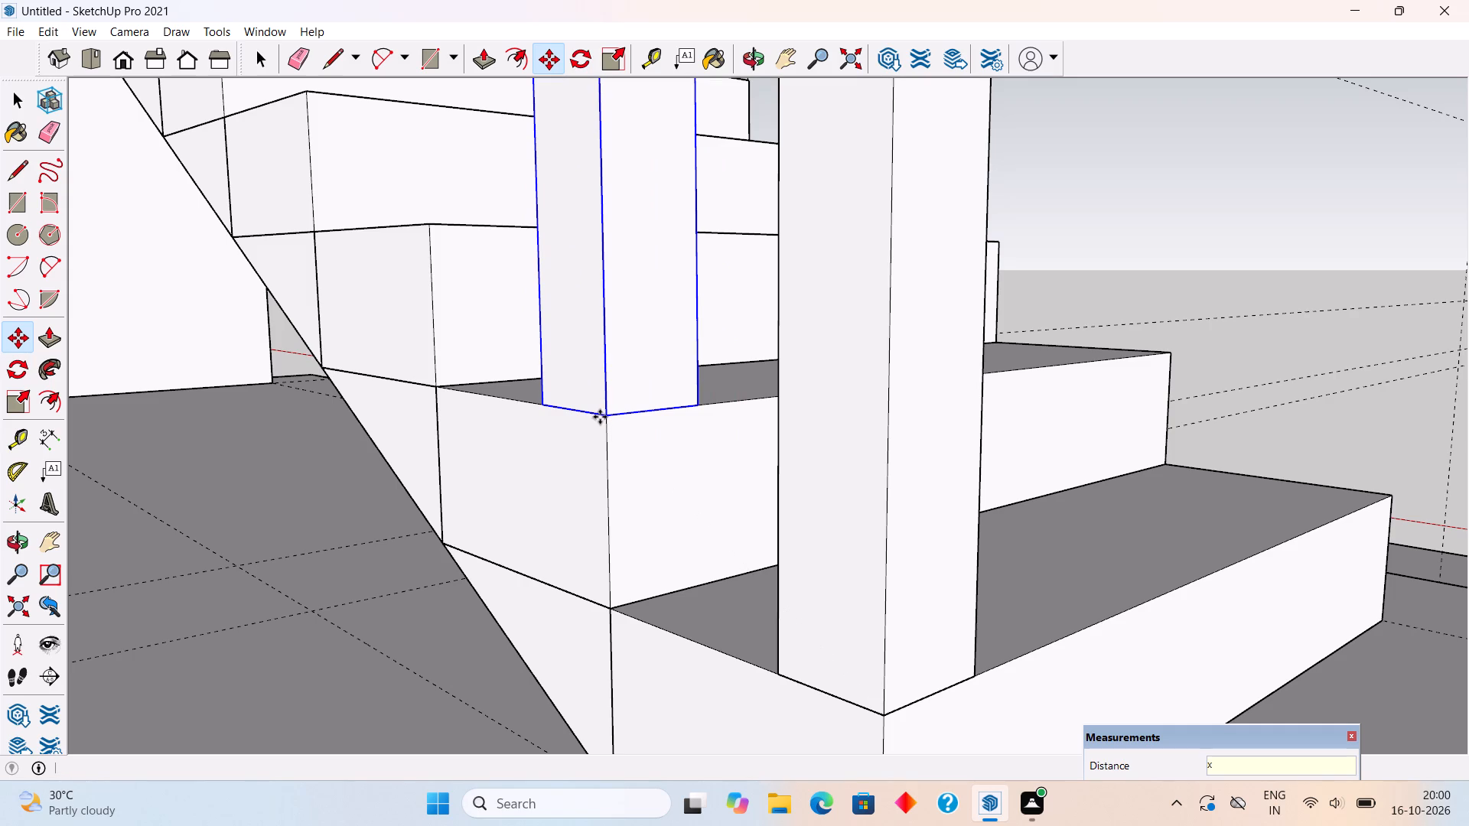
pyautogui.write('10')
pyautogui.press('Return')
# Move the topmost post of the lower flight up 3" so its sunken base corner meets the landing's edge.
pyautogui.scroll(1, 600, 417)
pyautogui.scroll(-1, 600, 417)
pyautogui.moveTo(687, 455); pyautogui.dragTo(879, 650, button='middle')
pyautogui.scroll(-4, 876, 646)
pyautogui.scroll(-7, 826, 598)
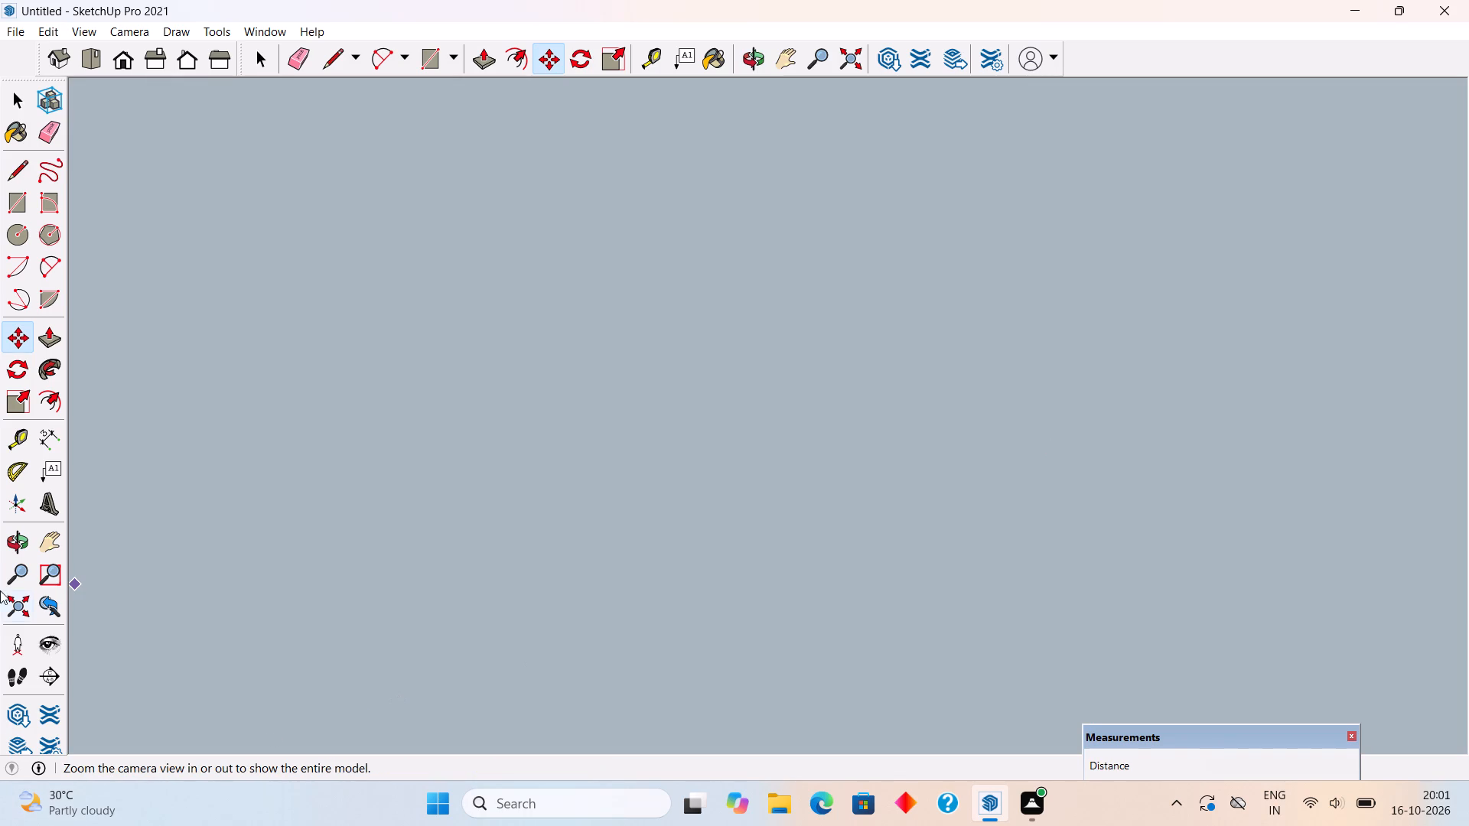
pyautogui.click(10, 601)
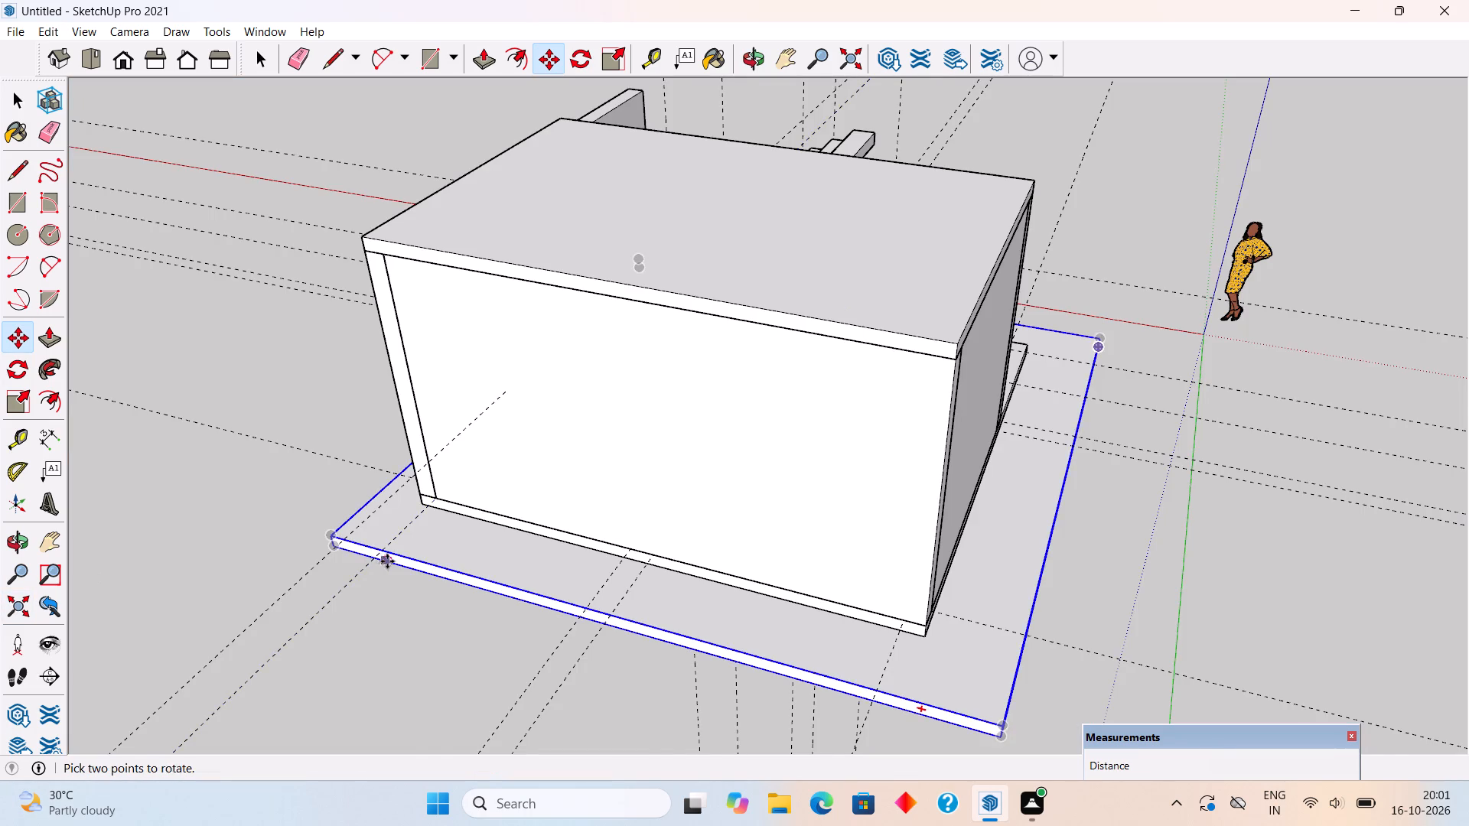
pyautogui.scroll(-3, 387, 561)
pyautogui.press('space')
pyautogui.moveTo(275, 504); pyautogui.dragTo(920, 506, button='middle')
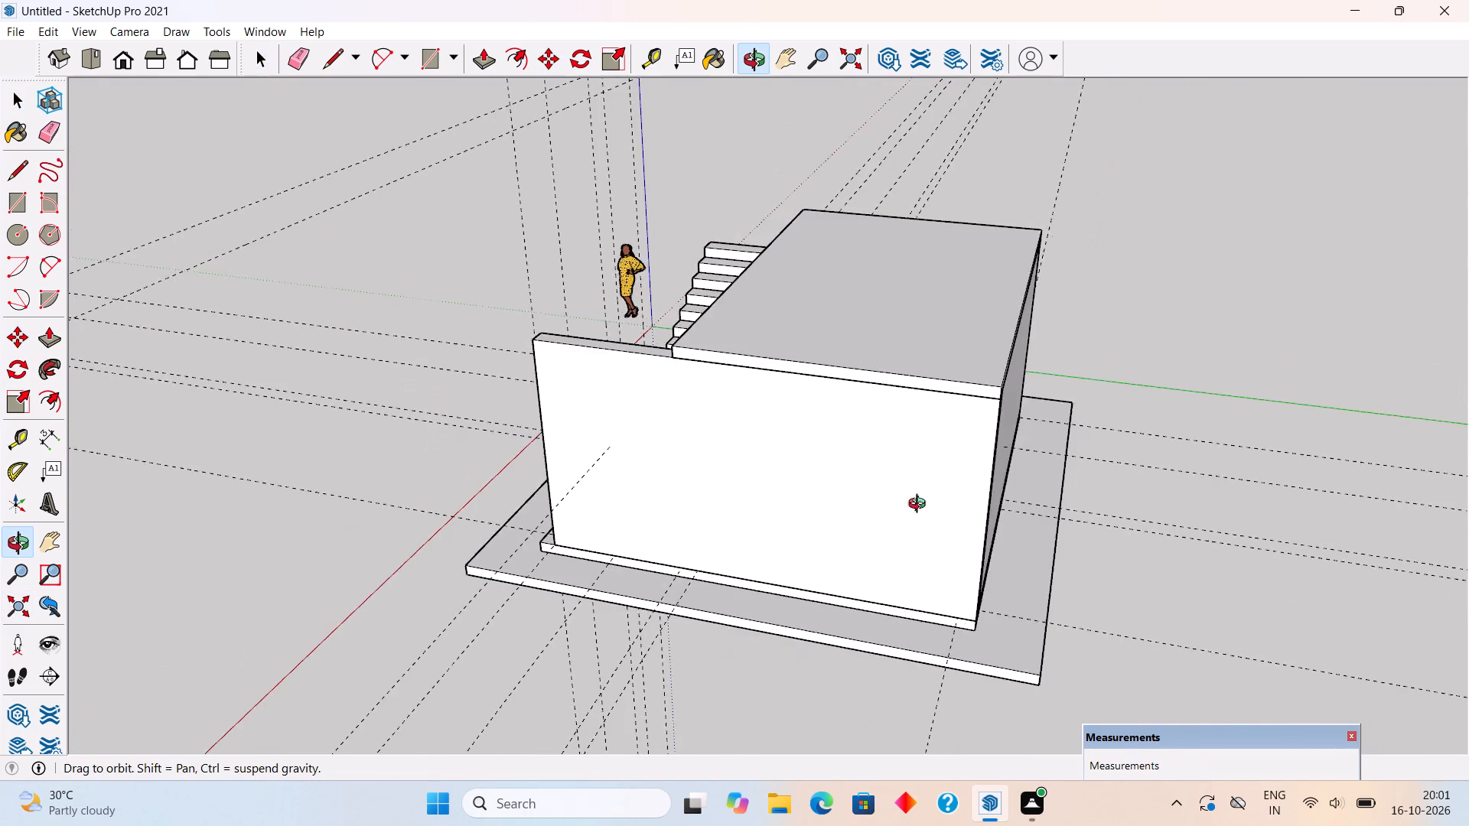
pyautogui.moveTo(920, 506); pyautogui.dragTo(1164, 480, button='middle')
pyautogui.moveTo(770, 515); pyautogui.dragTo(1371, 478, button='middle')
pyautogui.scroll(2, 782, 423)
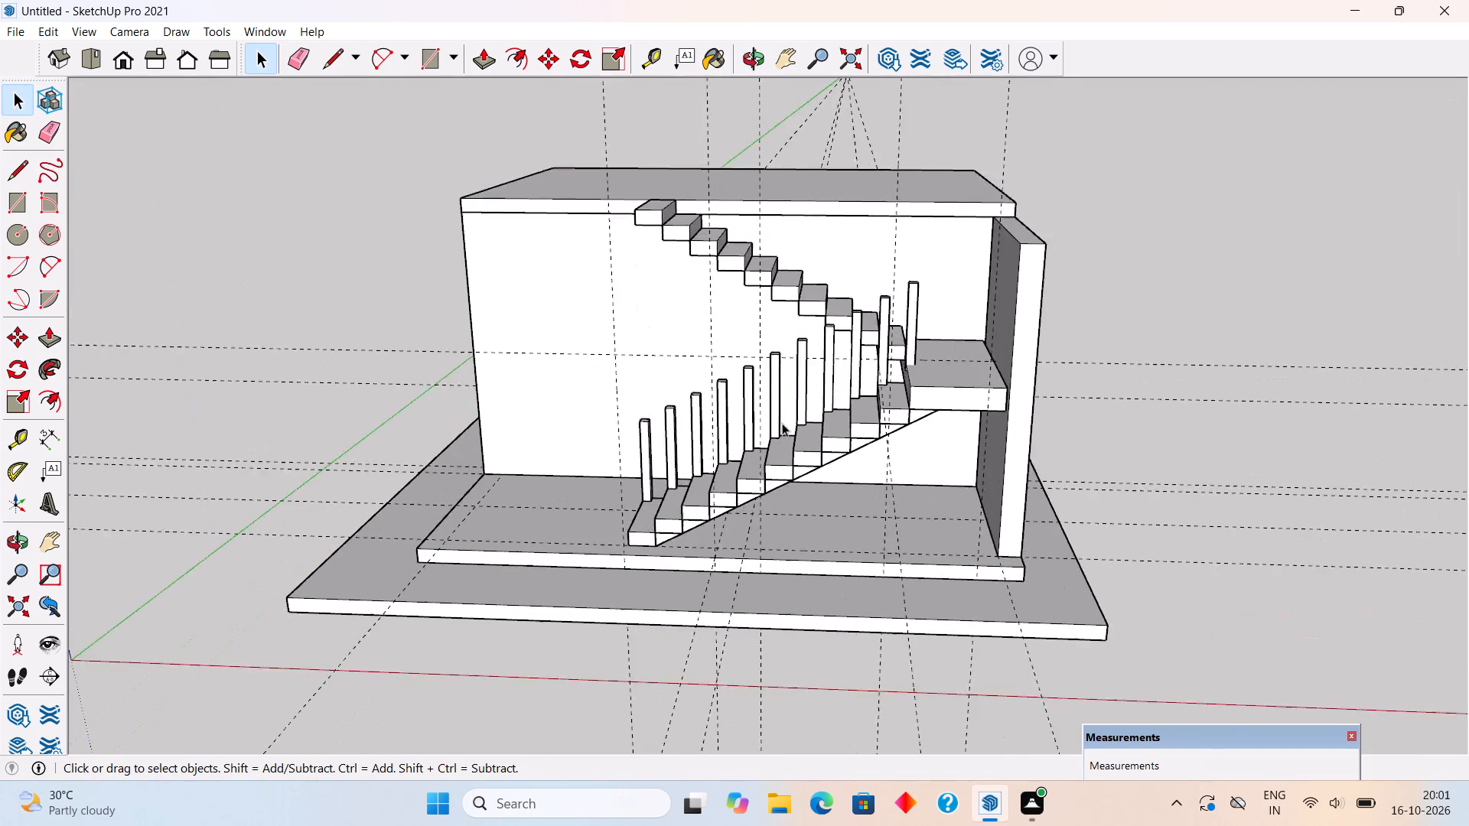
pyautogui.scroll(8, 782, 423)
pyautogui.moveTo(963, 324); pyautogui.dragTo(1058, 458, button='middle')
pyautogui.scroll(2, 982, 374)
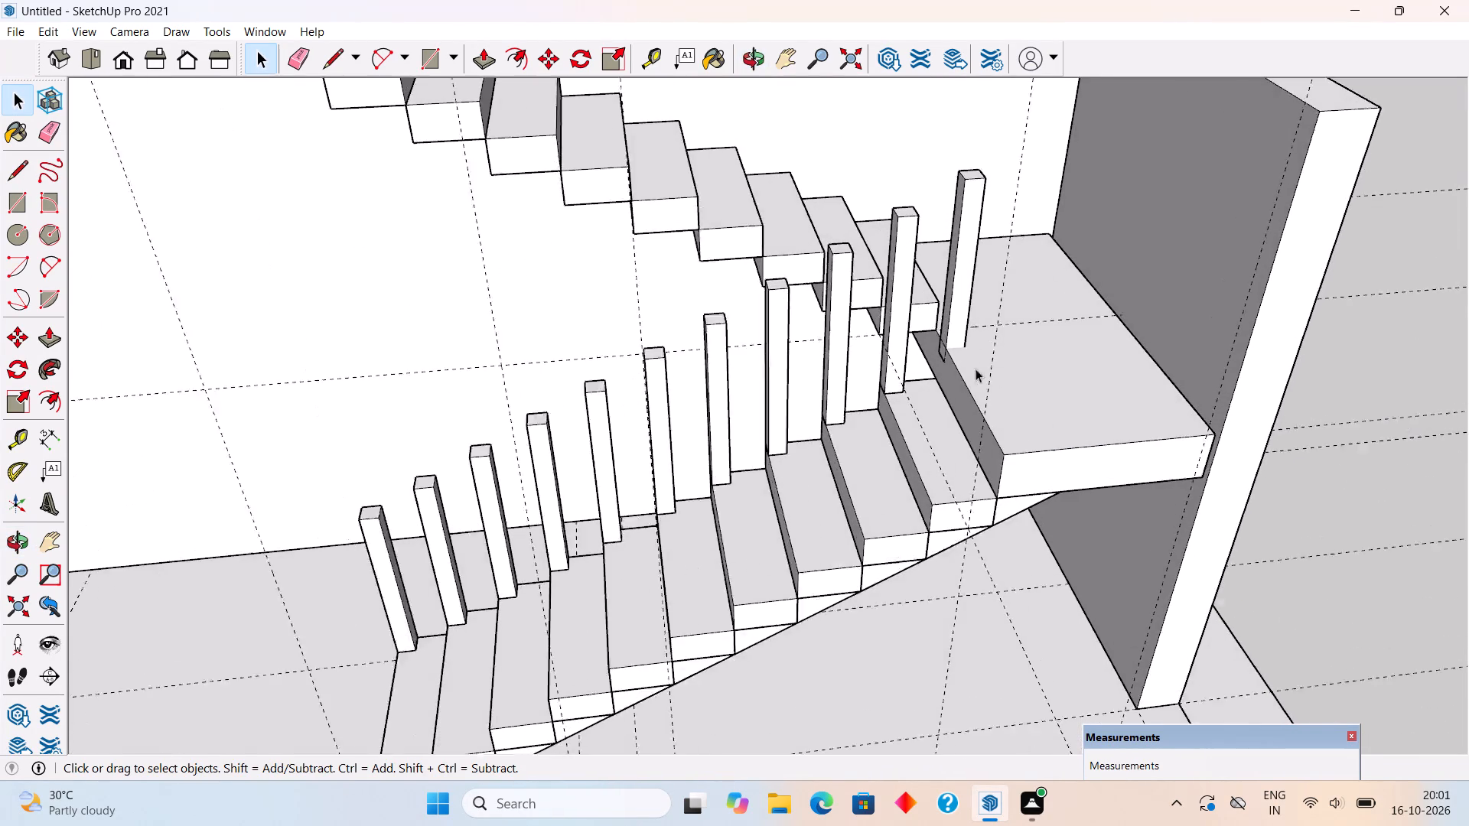
pyautogui.scroll(12, 976, 369)
pyautogui.click(914, 307)
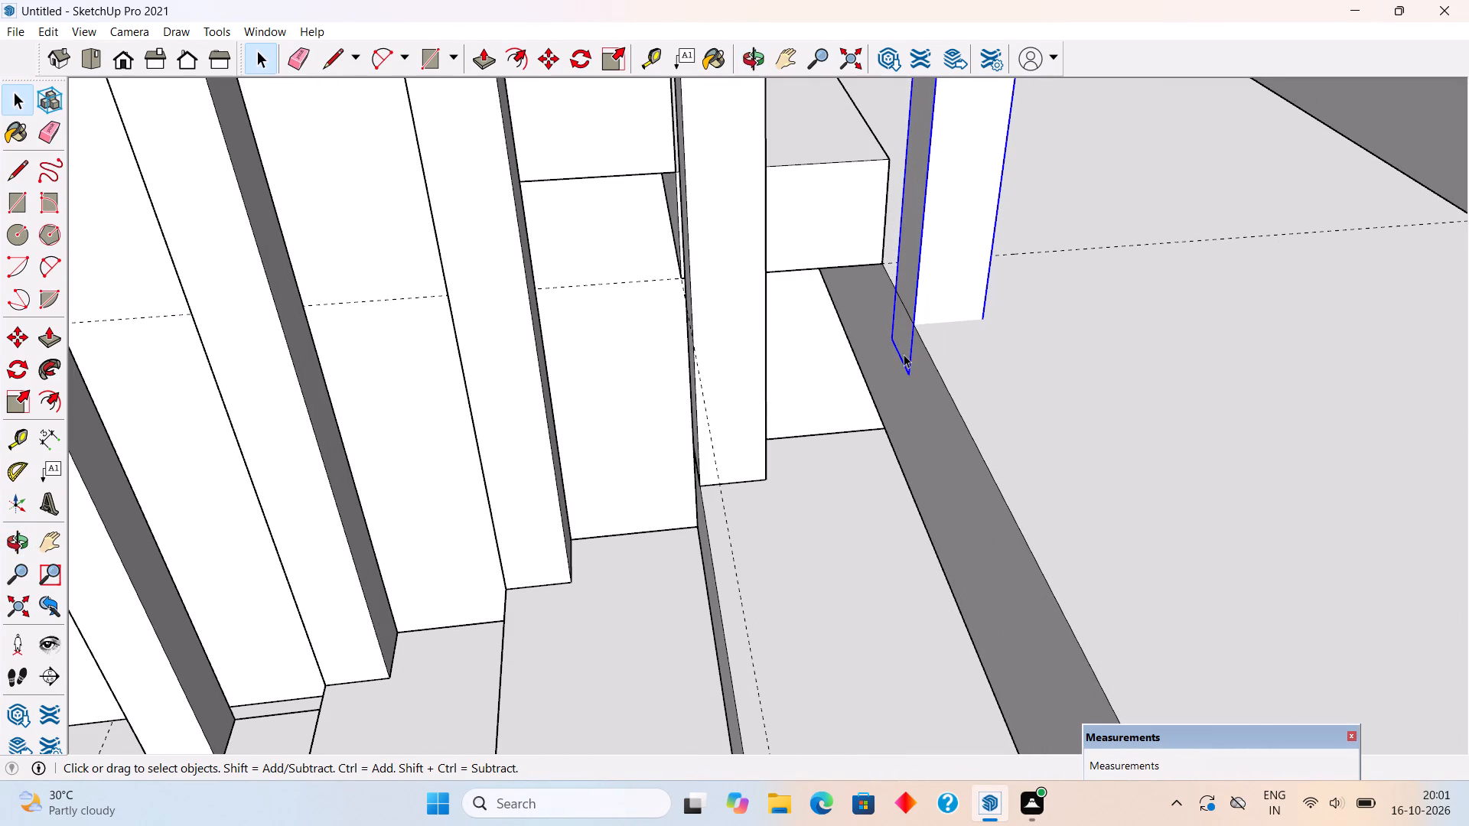
pyautogui.press('m')
pyautogui.click(906, 375)
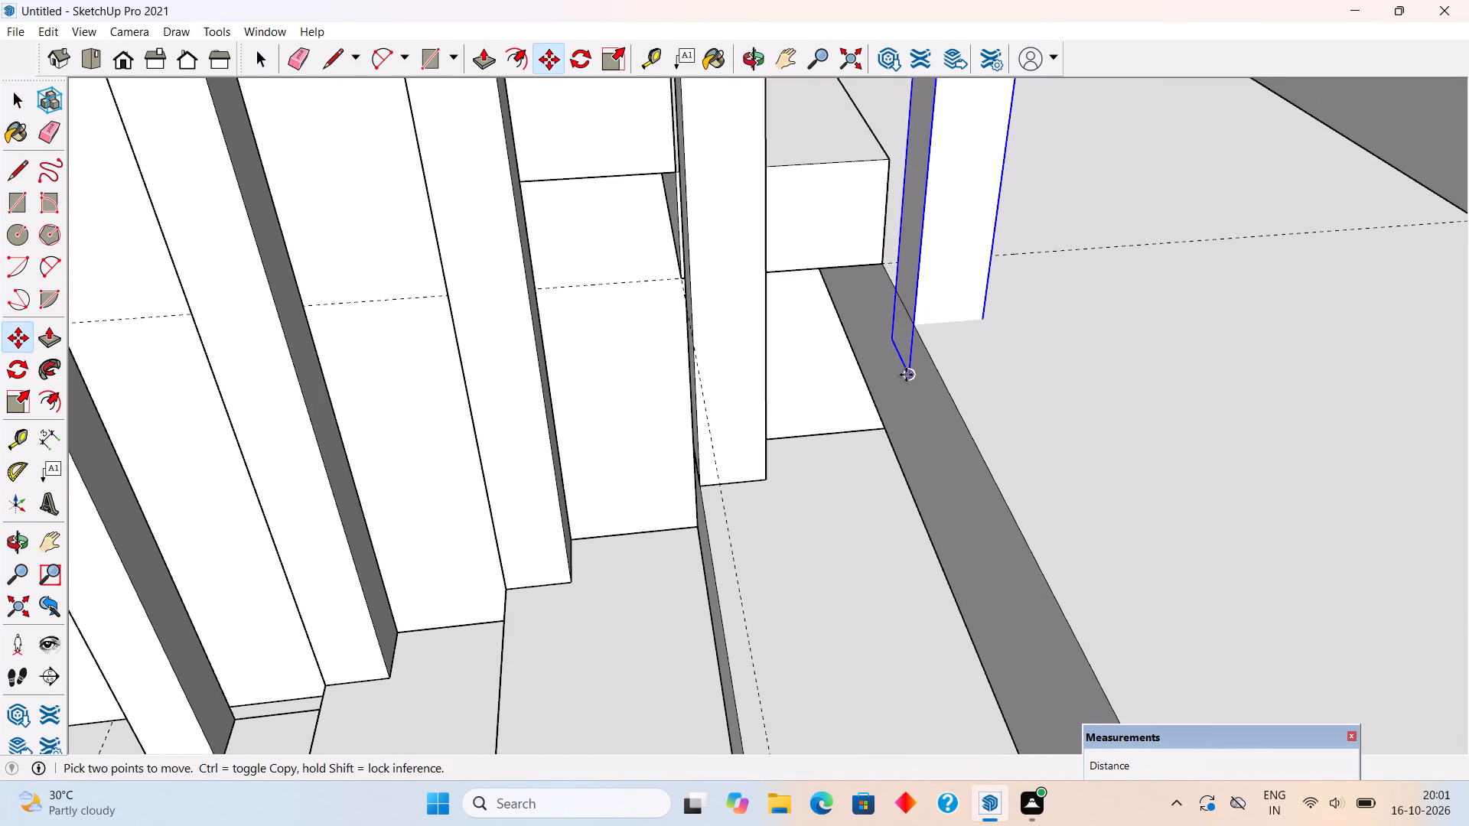
pyautogui.click(920, 327)
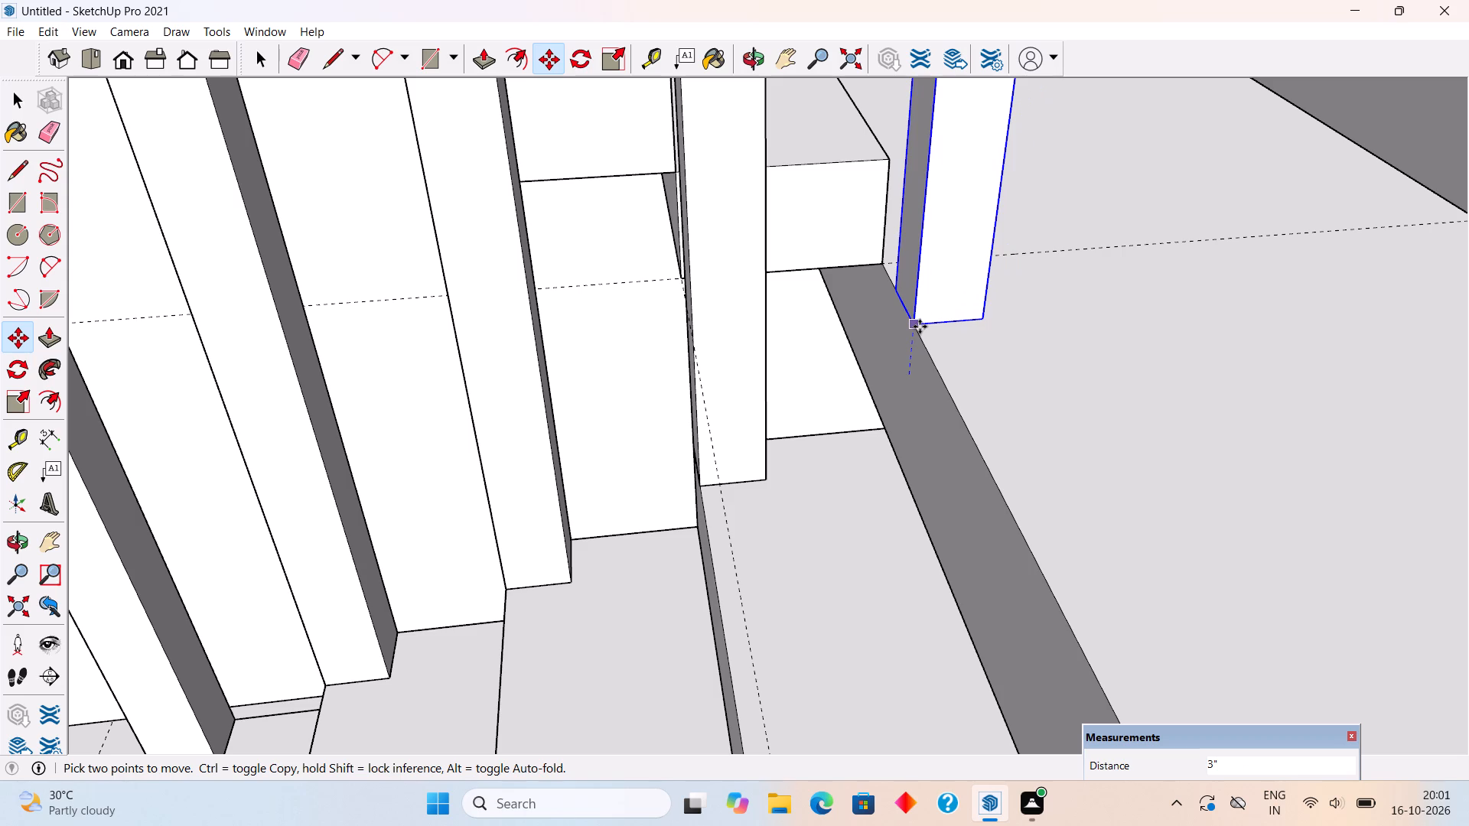
# Copy the landing post 6 9/16" across the landing to the inner bottom corner of the upper flight.
pyautogui.moveTo(887, 386); pyautogui.dragTo(232, 389, button='middle')
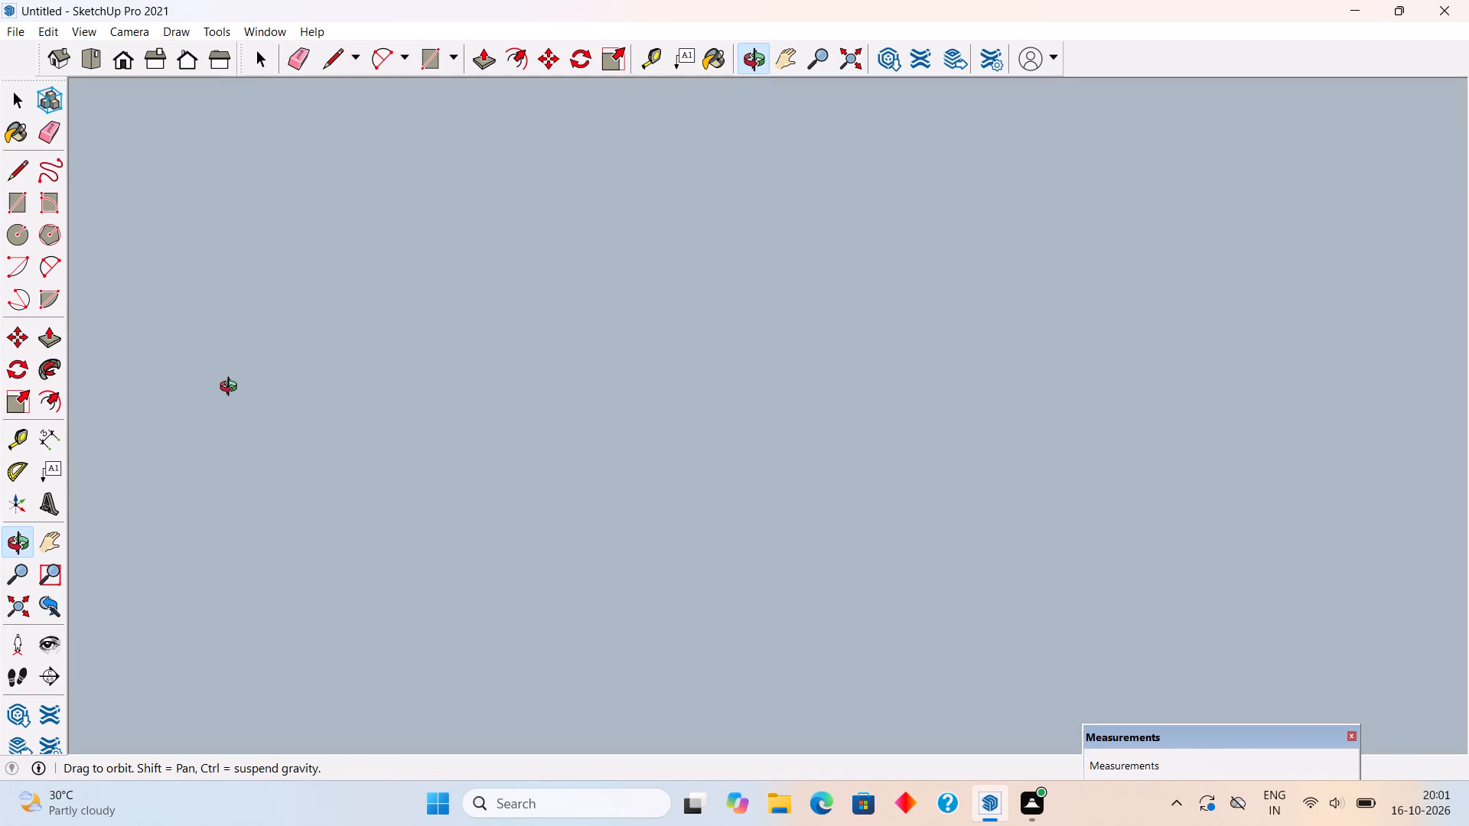
pyautogui.moveTo(232, 389); pyautogui.dragTo(431, 405, button='middle')
pyautogui.scroll(-6, 252, 512)
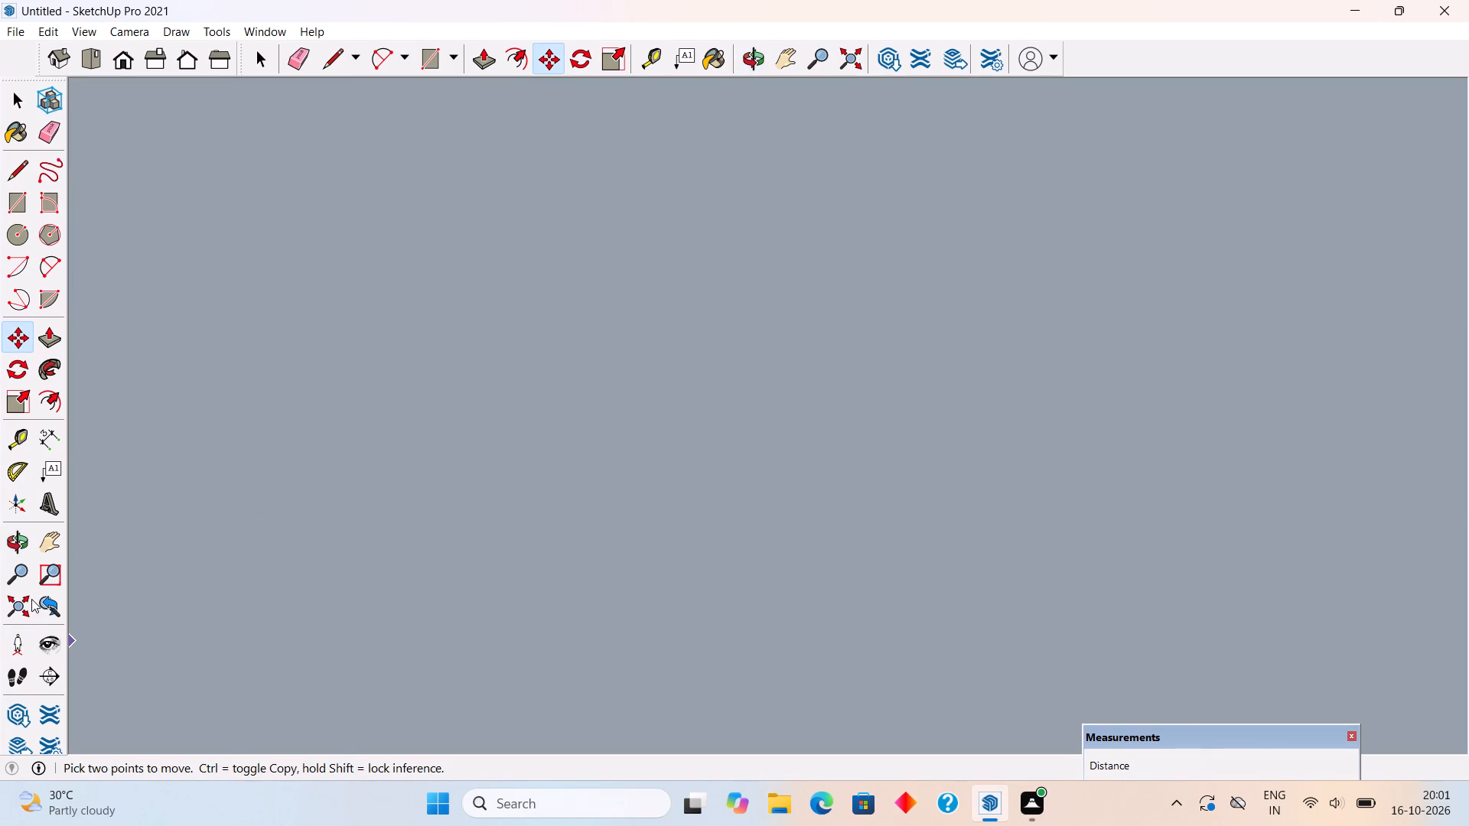
pyautogui.click(27, 607)
pyautogui.moveTo(403, 472); pyautogui.dragTo(383, 670, button='middle')
pyautogui.scroll(5, 745, 558)
pyautogui.scroll(1, 916, 405)
pyautogui.moveTo(929, 397); pyautogui.dragTo(640, 395, button='middle')
pyautogui.scroll(6, 823, 526)
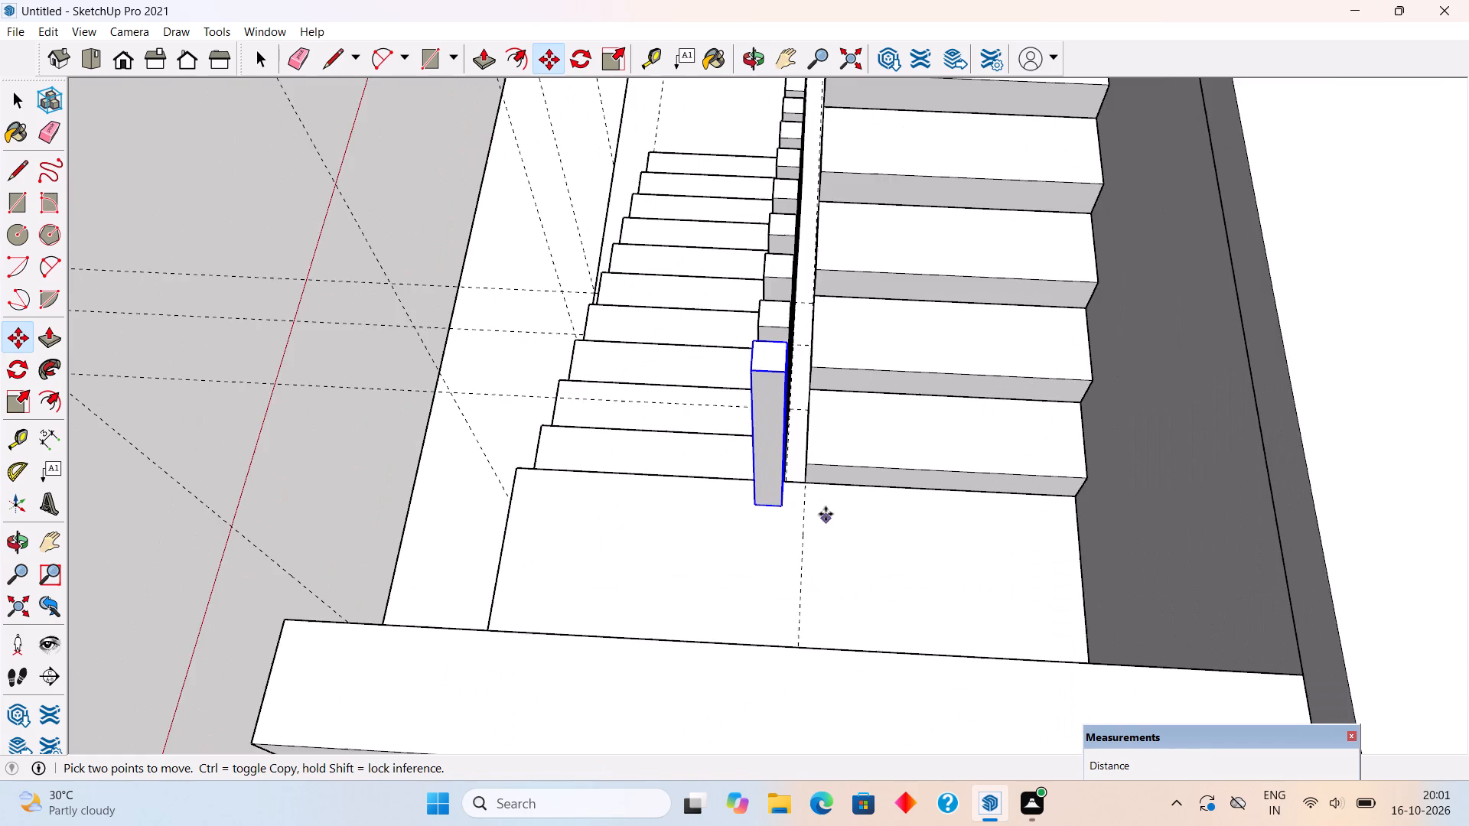
pyautogui.scroll(6, 826, 514)
pyautogui.moveTo(798, 480); pyautogui.dragTo(712, 468, button='middle')
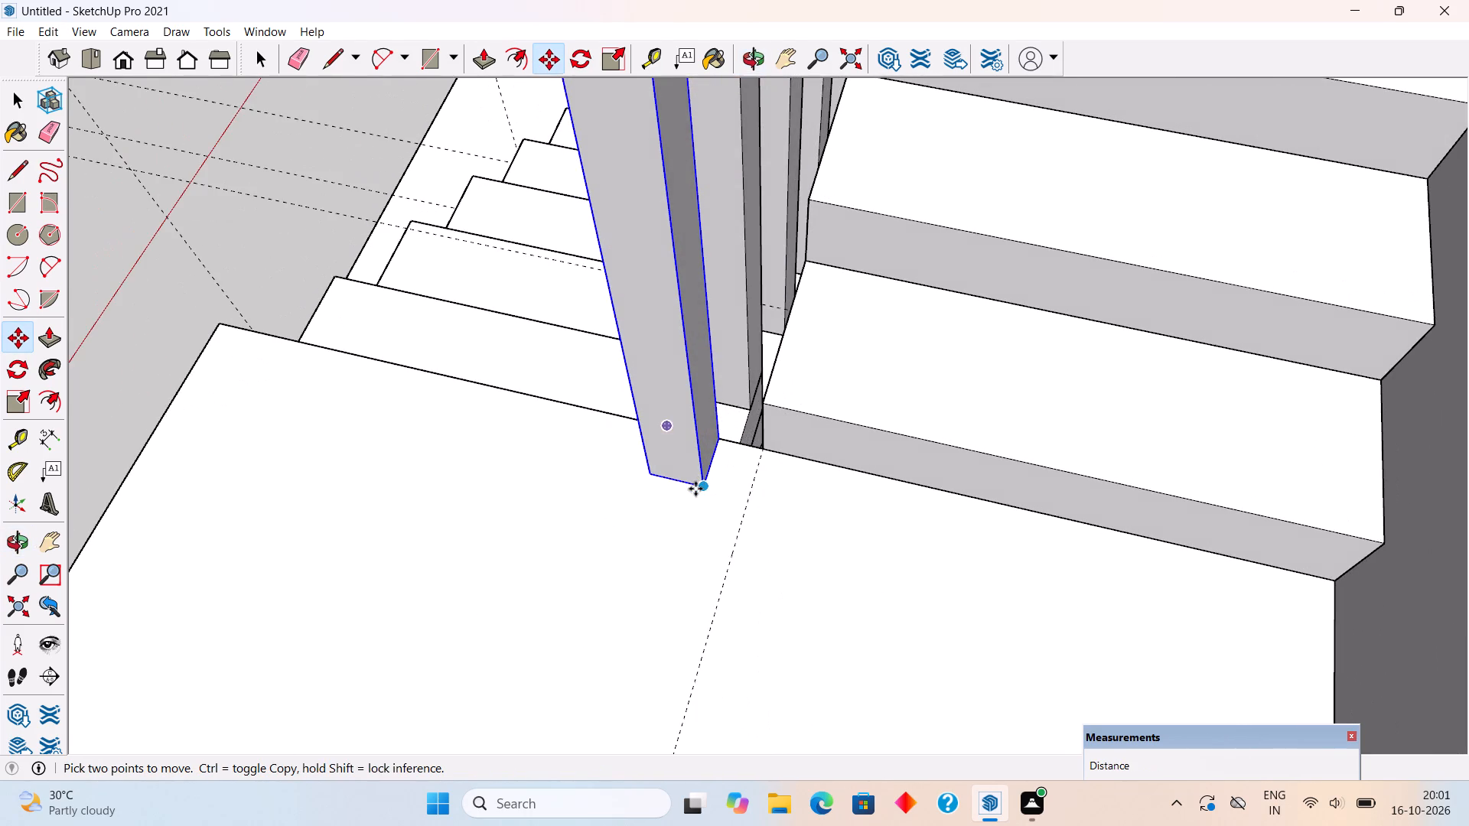
pyautogui.scroll(6, 695, 489)
pyautogui.moveTo(767, 401); pyautogui.dragTo(650, 385, button='middle')
pyautogui.scroll(3, 669, 373)
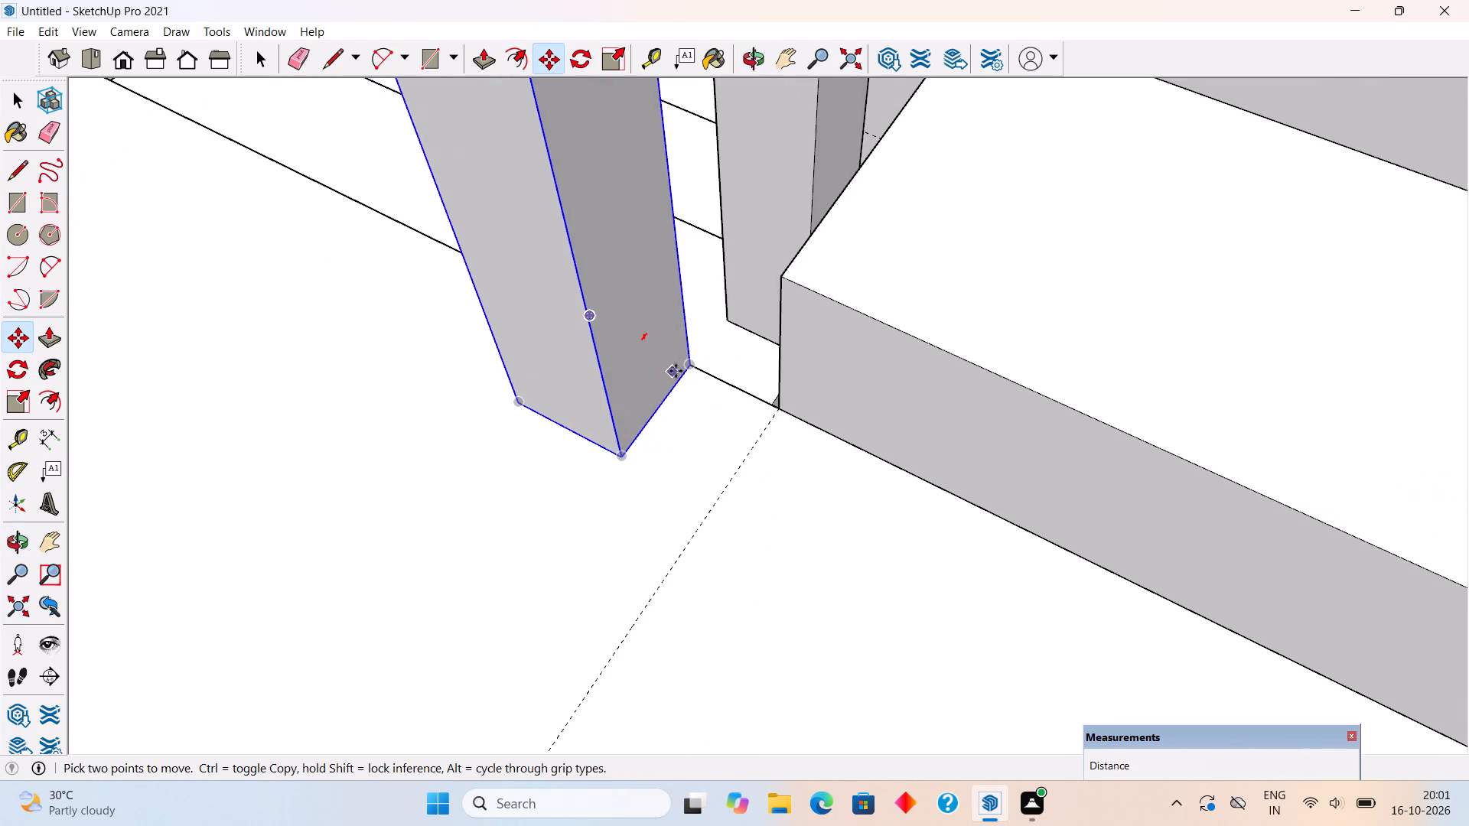
pyautogui.moveTo(622, 400); pyautogui.dragTo(1214, 445, button='middle')
pyautogui.scroll(3, 882, 513)
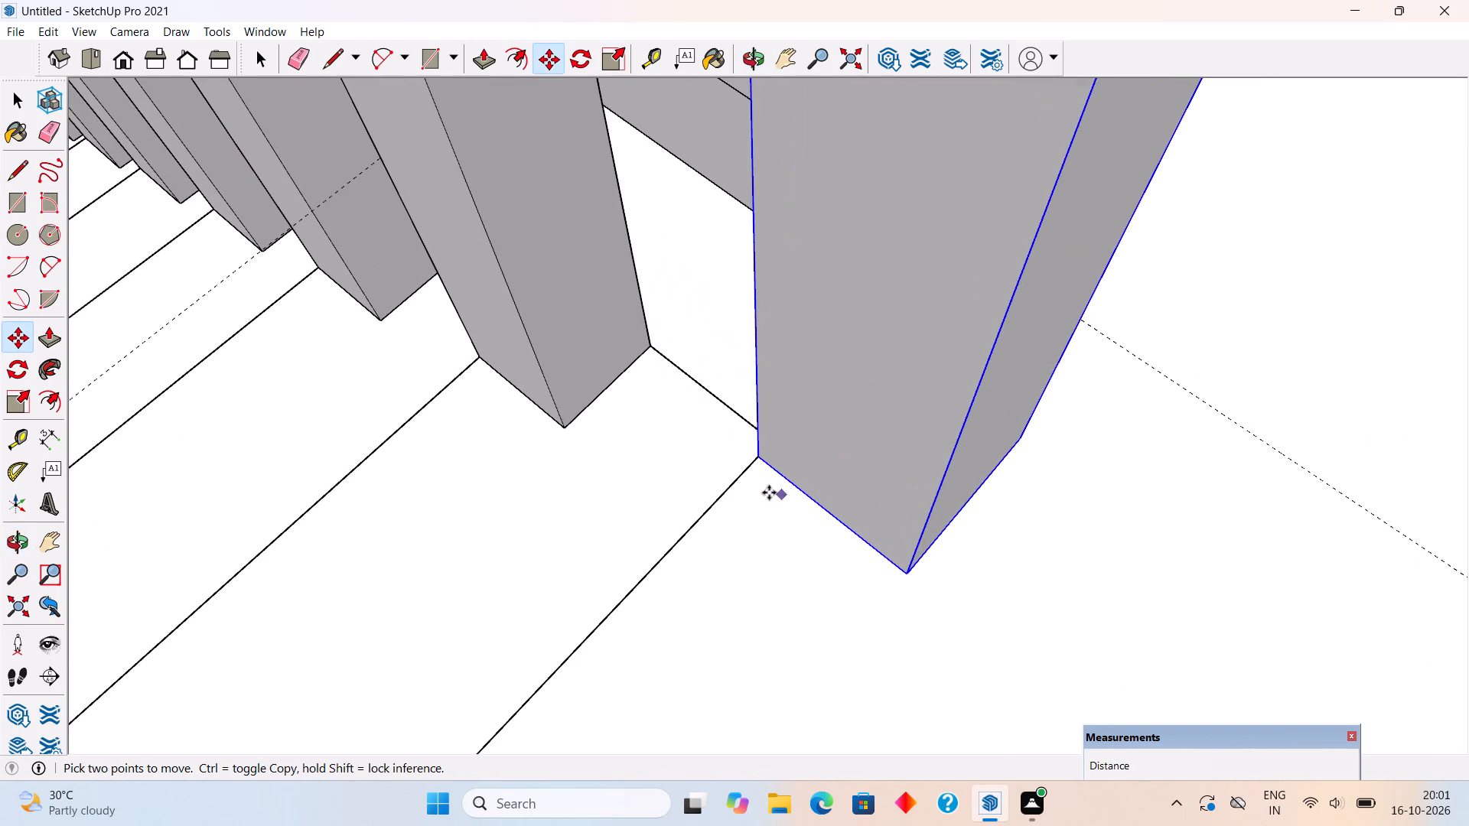
pyautogui.click(761, 456)
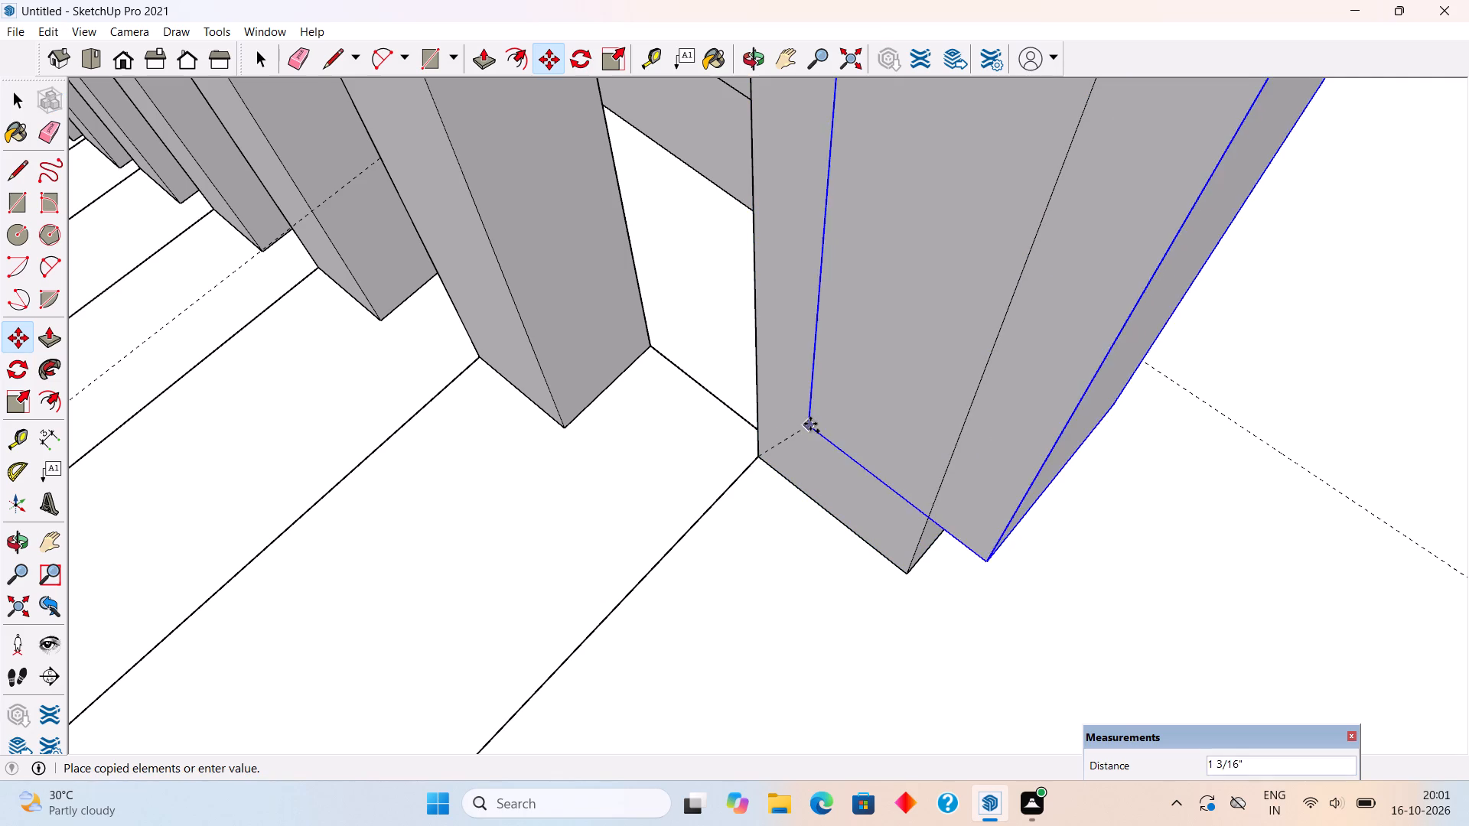
pyautogui.moveTo(1026, 338); pyautogui.dragTo(539, 394, button='middle')
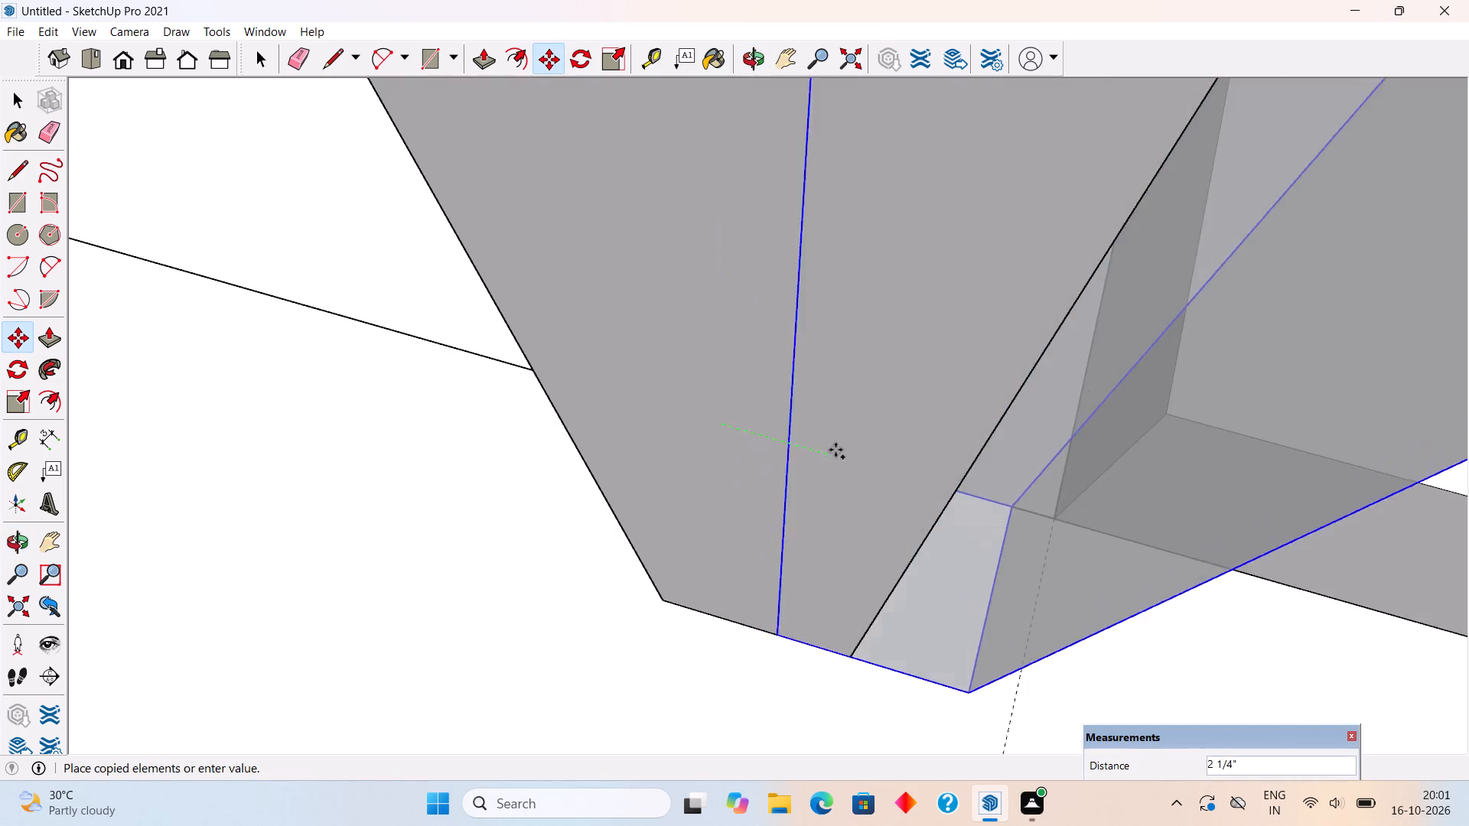
pyautogui.click(1053, 520)
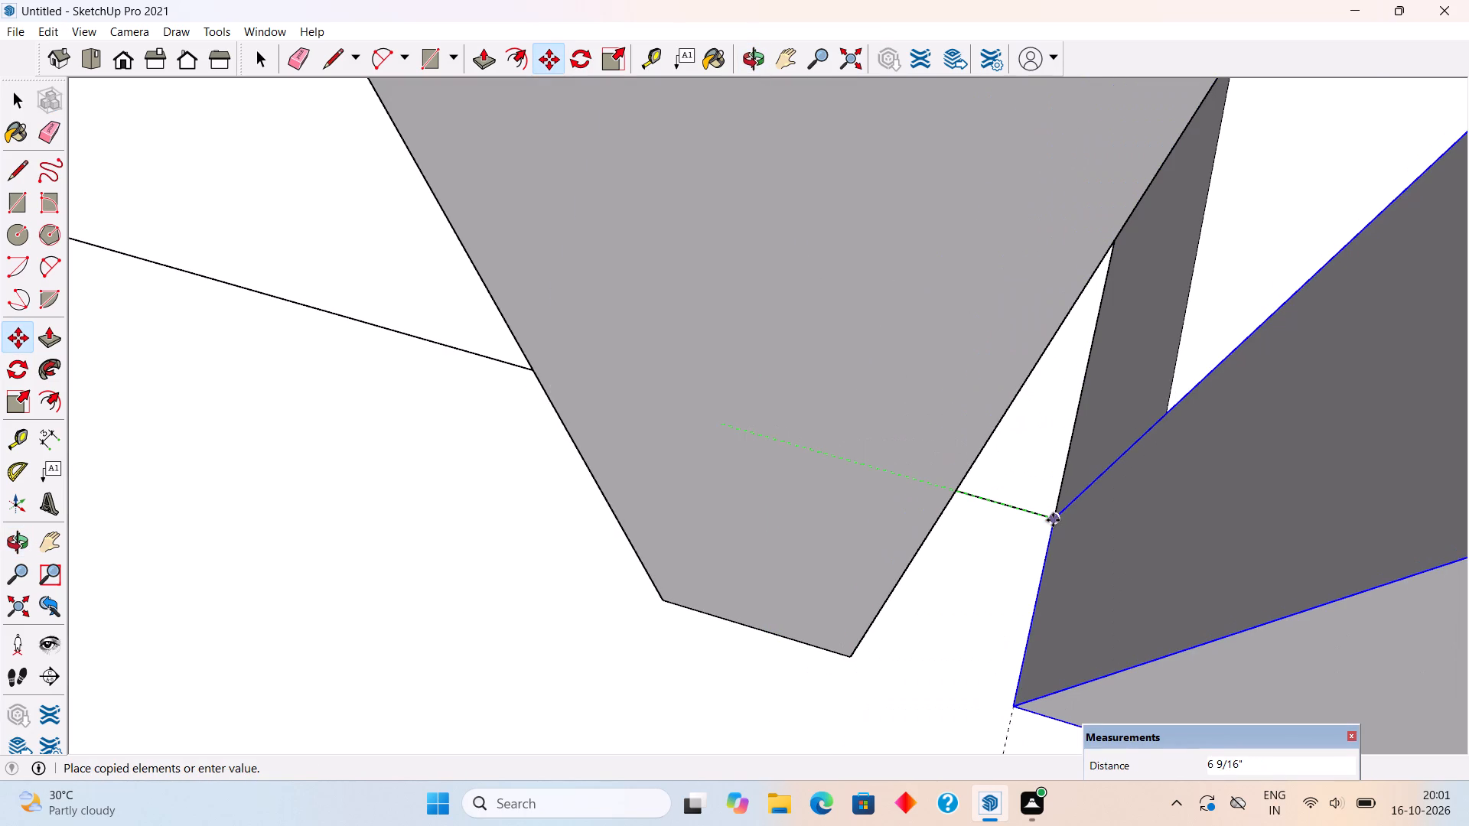
pyautogui.scroll(-9, 1053, 520)
pyautogui.press('space')
pyautogui.scroll(-15, 1053, 522)
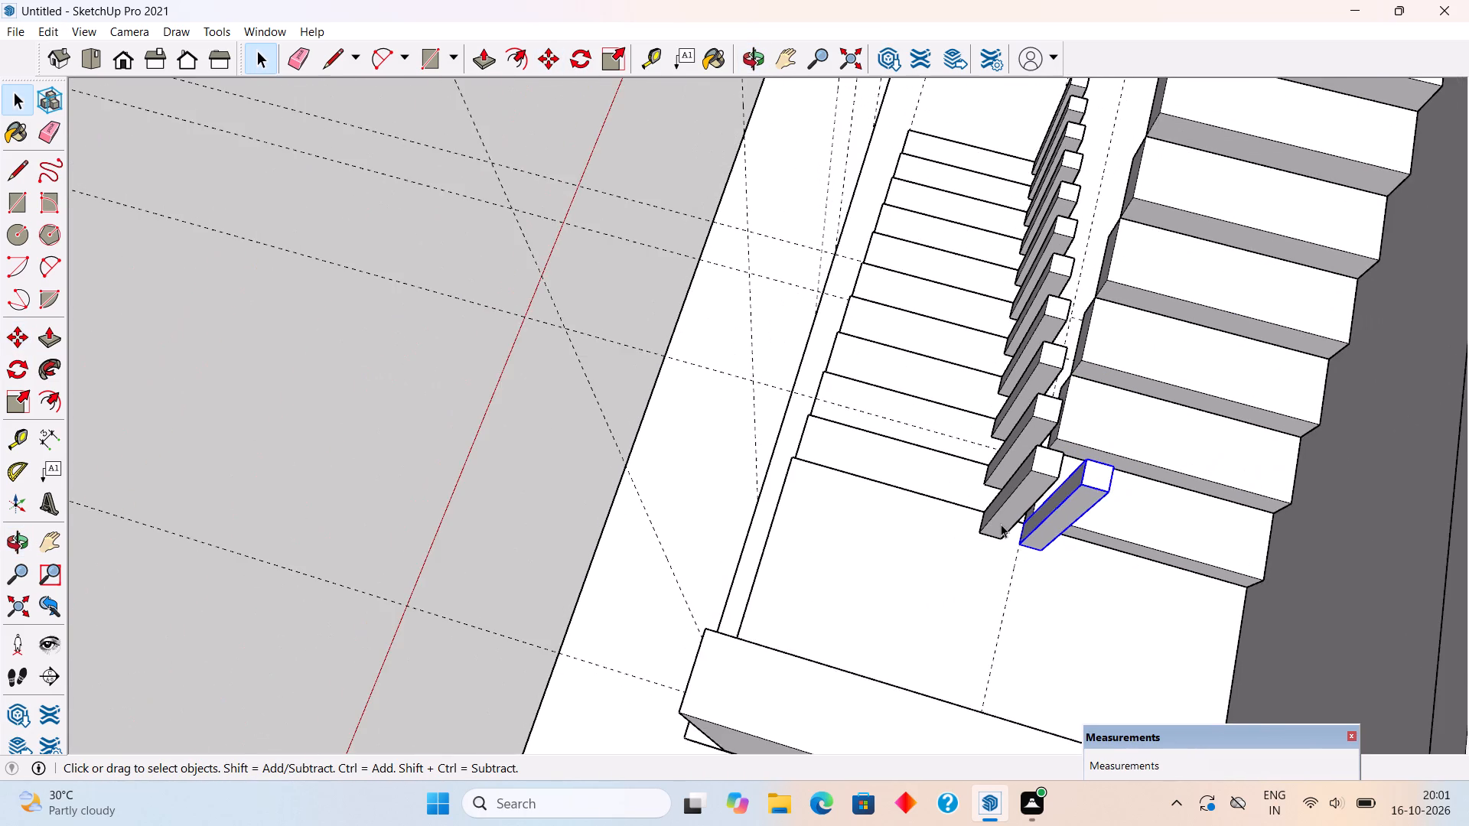
pyautogui.scroll(-4, 1001, 524)
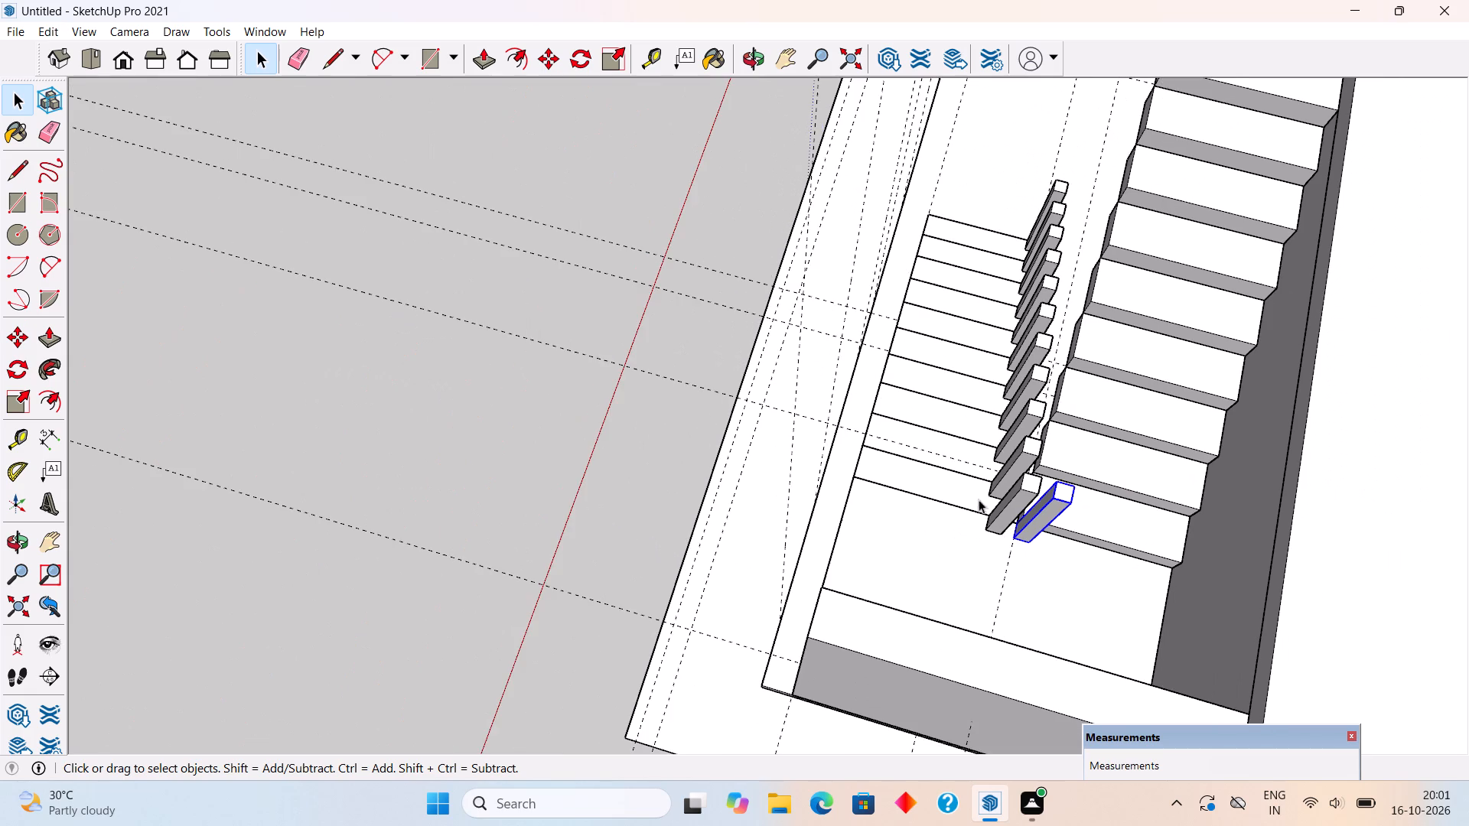
pyautogui.scroll(-3, 961, 480)
pyautogui.click(689, 408)
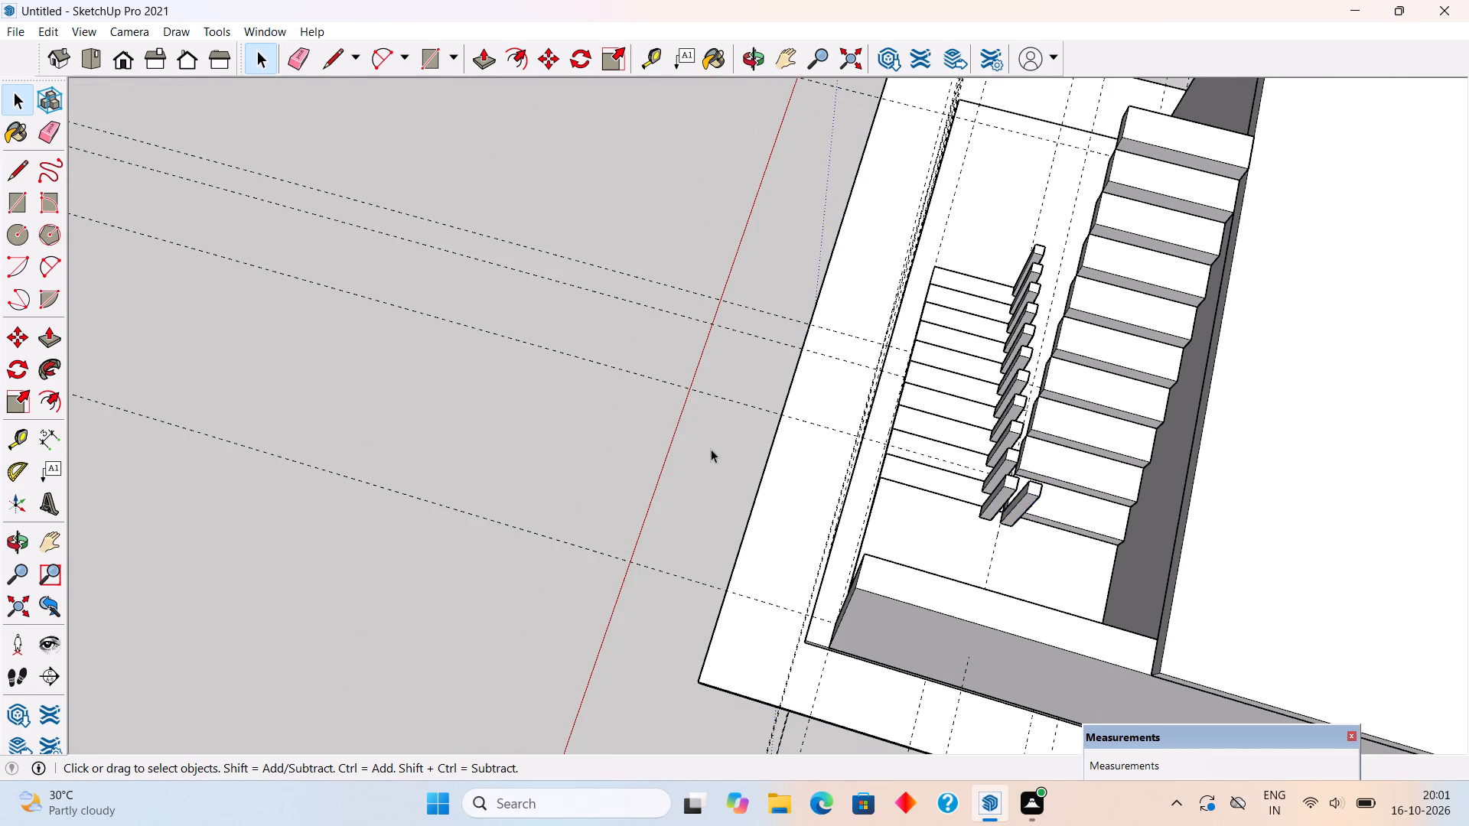
# Copy the post beside the upper flight onto that flight's first tread corner, about 7" away, and repeat the copy 9 times.
pyautogui.moveTo(739, 536); pyautogui.dragTo(1221, 665, button='middle')
pyautogui.scroll(-3, 1221, 654)
pyautogui.scroll(-1, 692, 444)
pyautogui.moveTo(688, 460); pyautogui.dragTo(956, 406, button='middle')
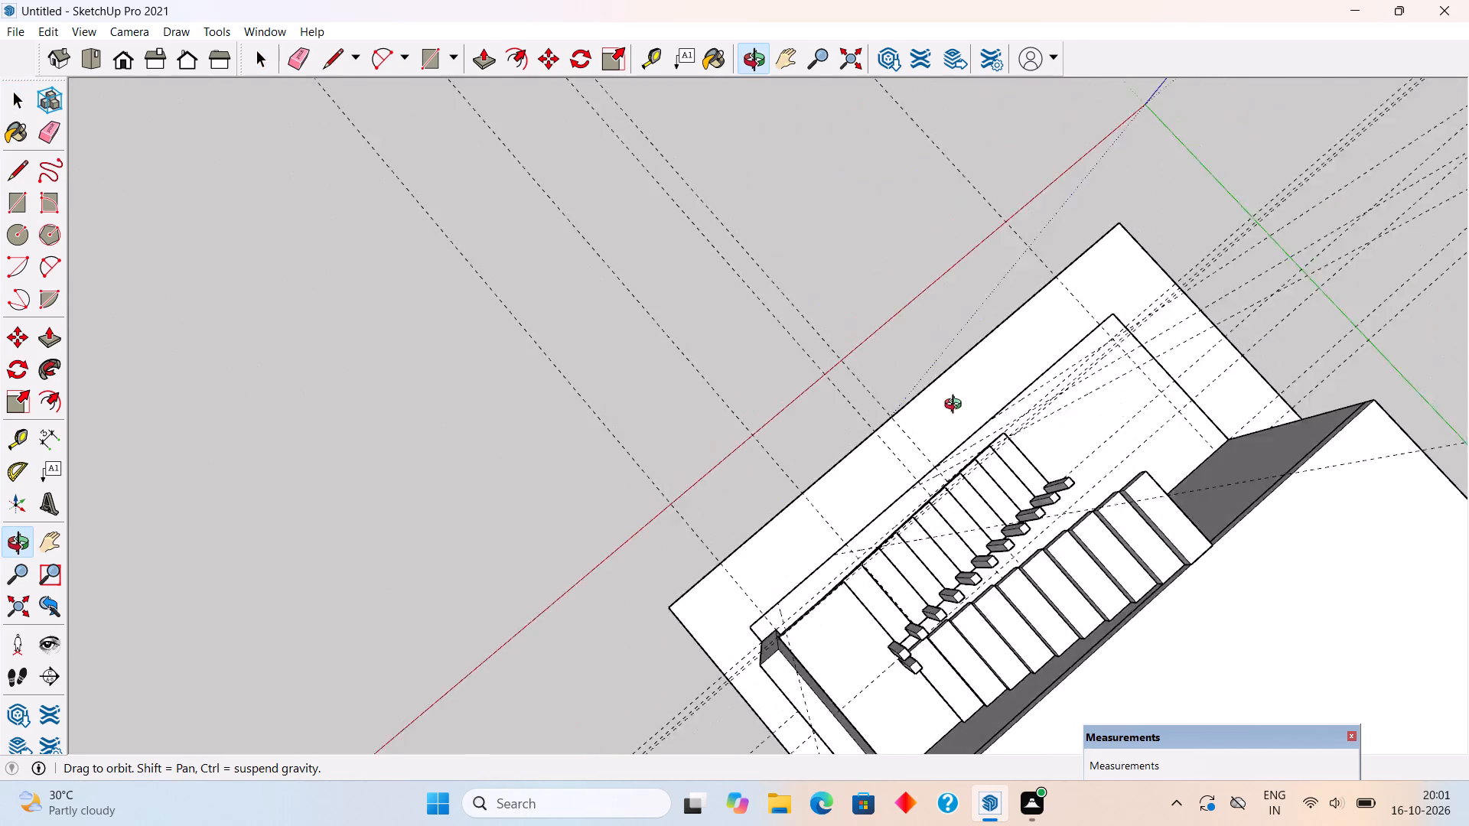
pyautogui.moveTo(956, 406); pyautogui.dragTo(930, 265, button='middle')
pyautogui.scroll(-4, 928, 262)
pyautogui.moveTo(823, 509); pyautogui.dragTo(1198, 362, button='middle')
pyautogui.moveTo(474, 541); pyautogui.dragTo(1232, 547, button='middle')
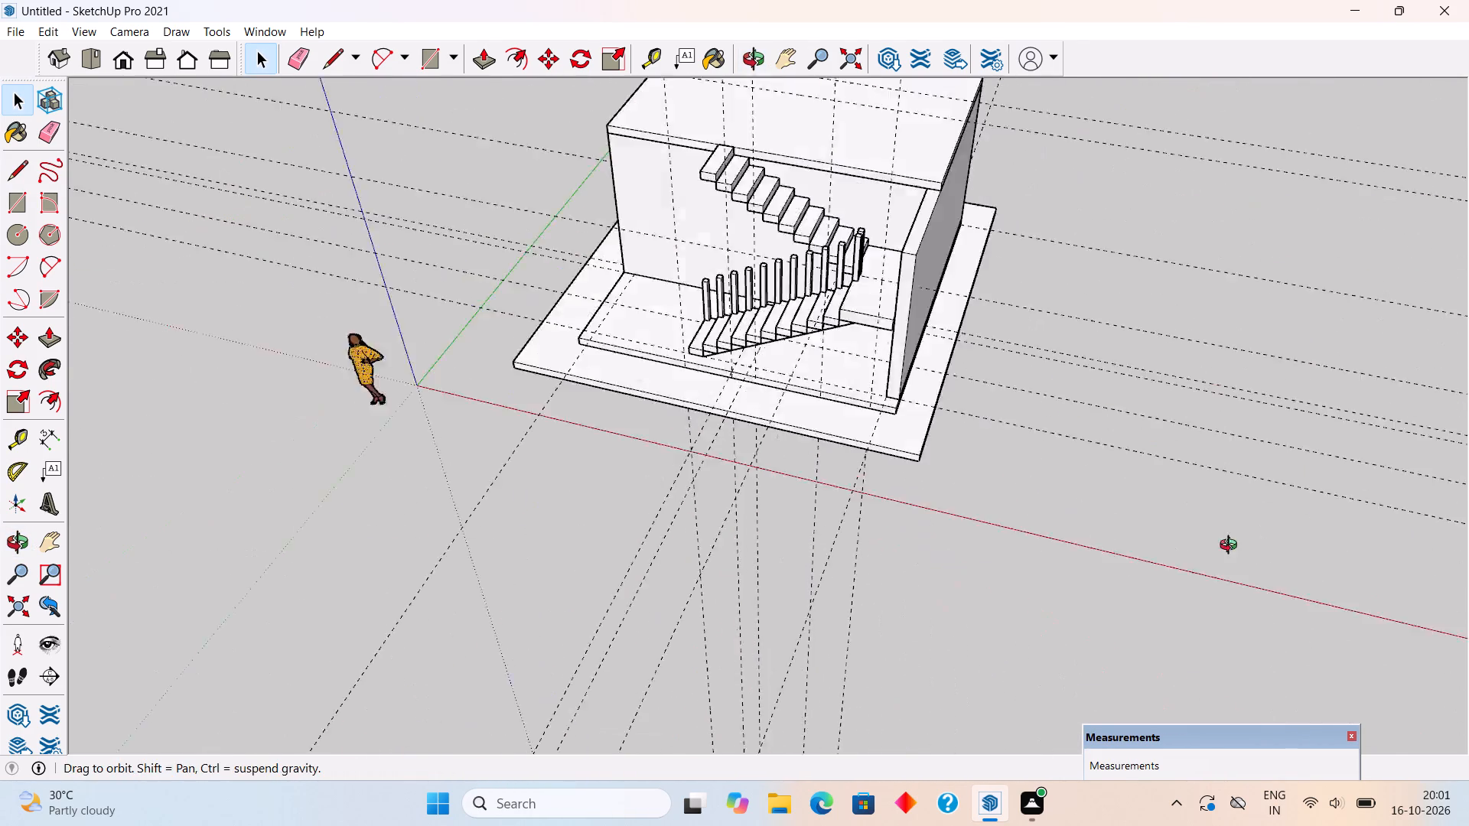
pyautogui.moveTo(1232, 547); pyautogui.dragTo(1322, 524, button='middle')
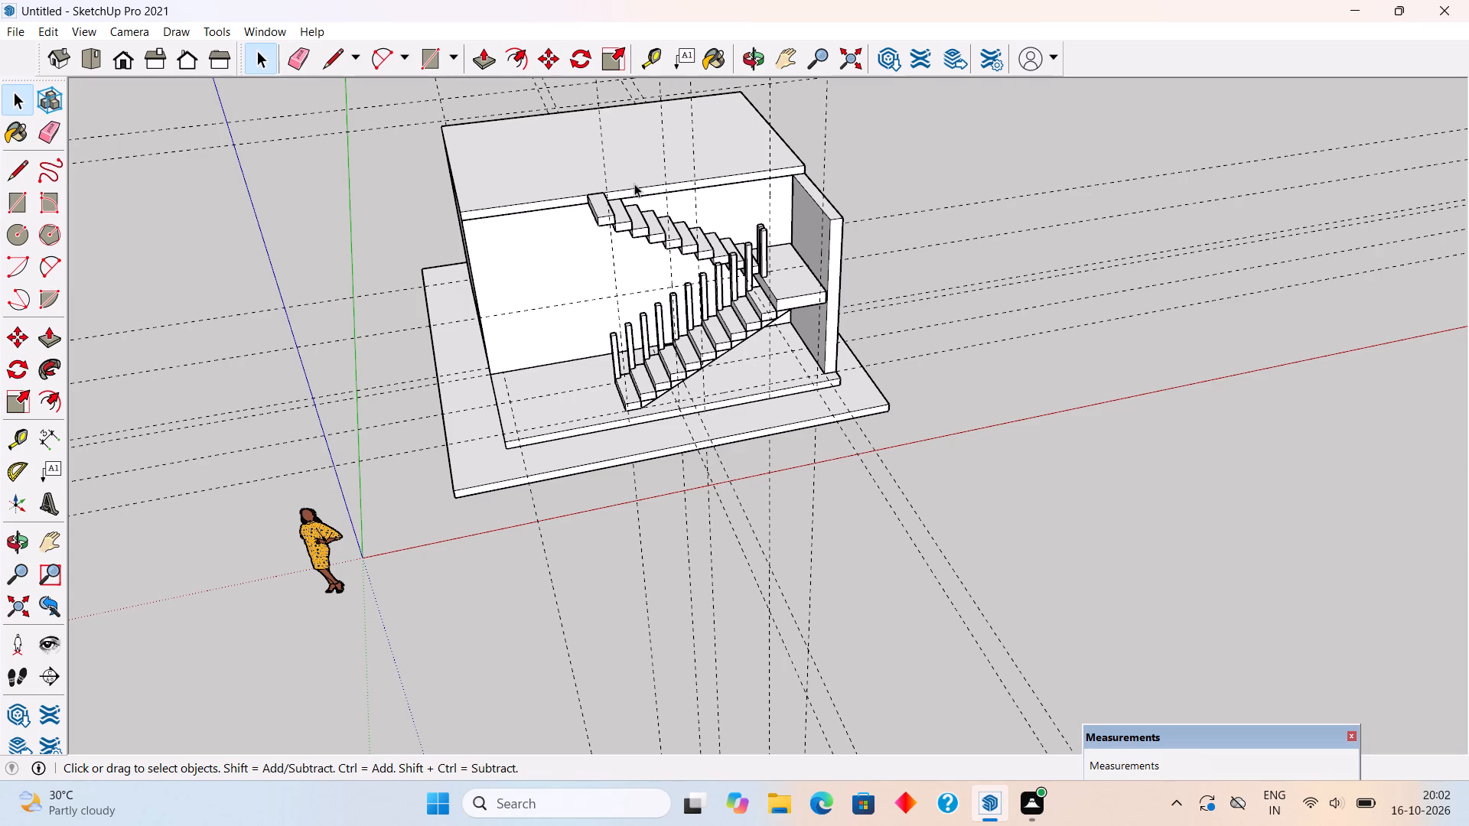
pyautogui.moveTo(634, 191); pyautogui.dragTo(634, 308, button='middle')
pyautogui.scroll(15, 662, 216)
pyautogui.moveTo(883, 369); pyautogui.dragTo(905, 482, button='middle')
pyautogui.scroll(4, 964, 395)
pyautogui.moveTo(907, 336); pyautogui.dragTo(652, 151, button='middle')
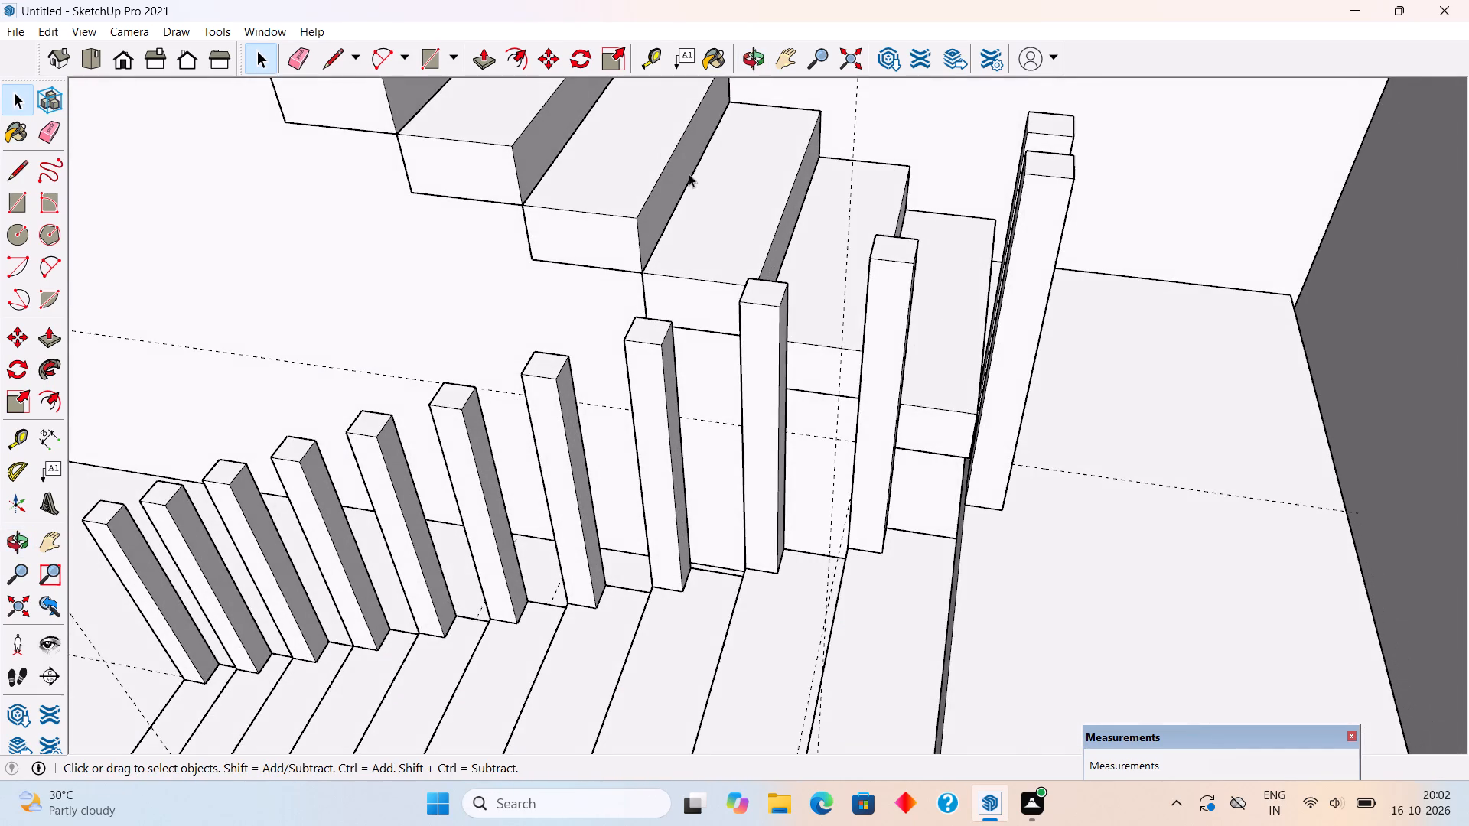
pyautogui.moveTo(1015, 454); pyautogui.dragTo(841, 402, button='middle')
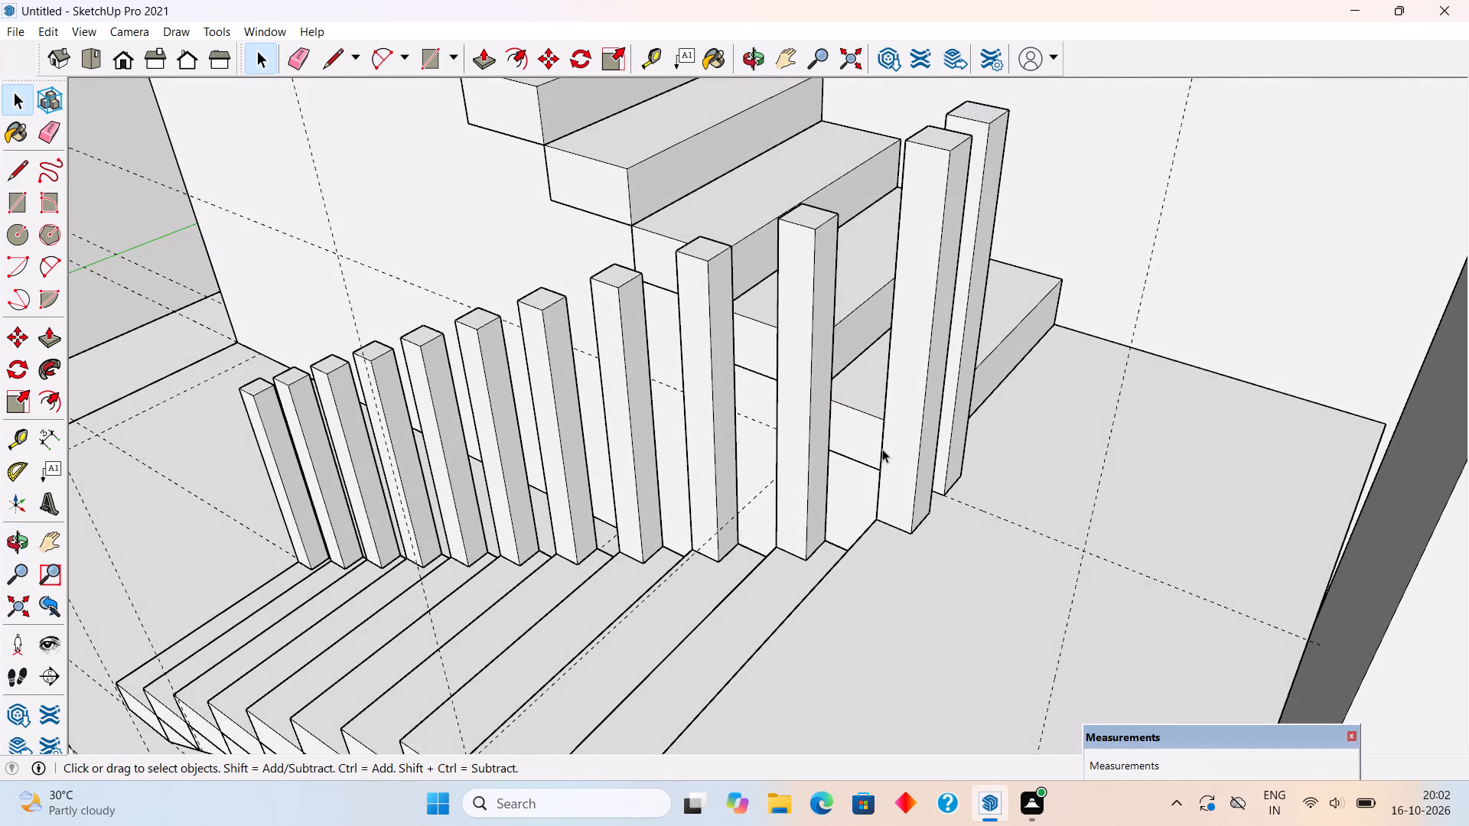
pyautogui.scroll(1, 975, 473)
pyautogui.press('m')
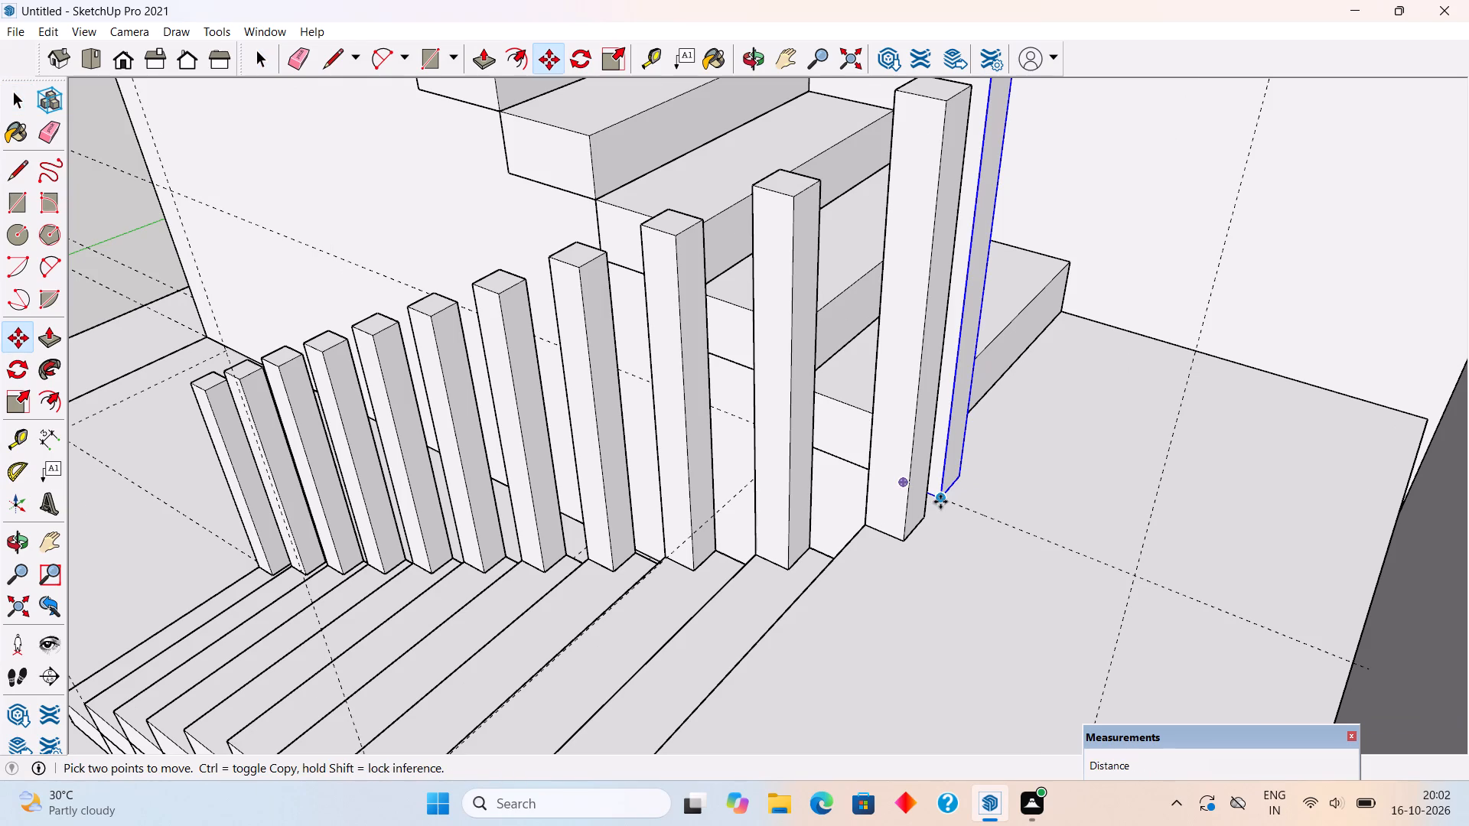
pyautogui.click(940, 502)
pyautogui.moveTo(880, 394); pyautogui.dragTo(1106, 403, button='middle')
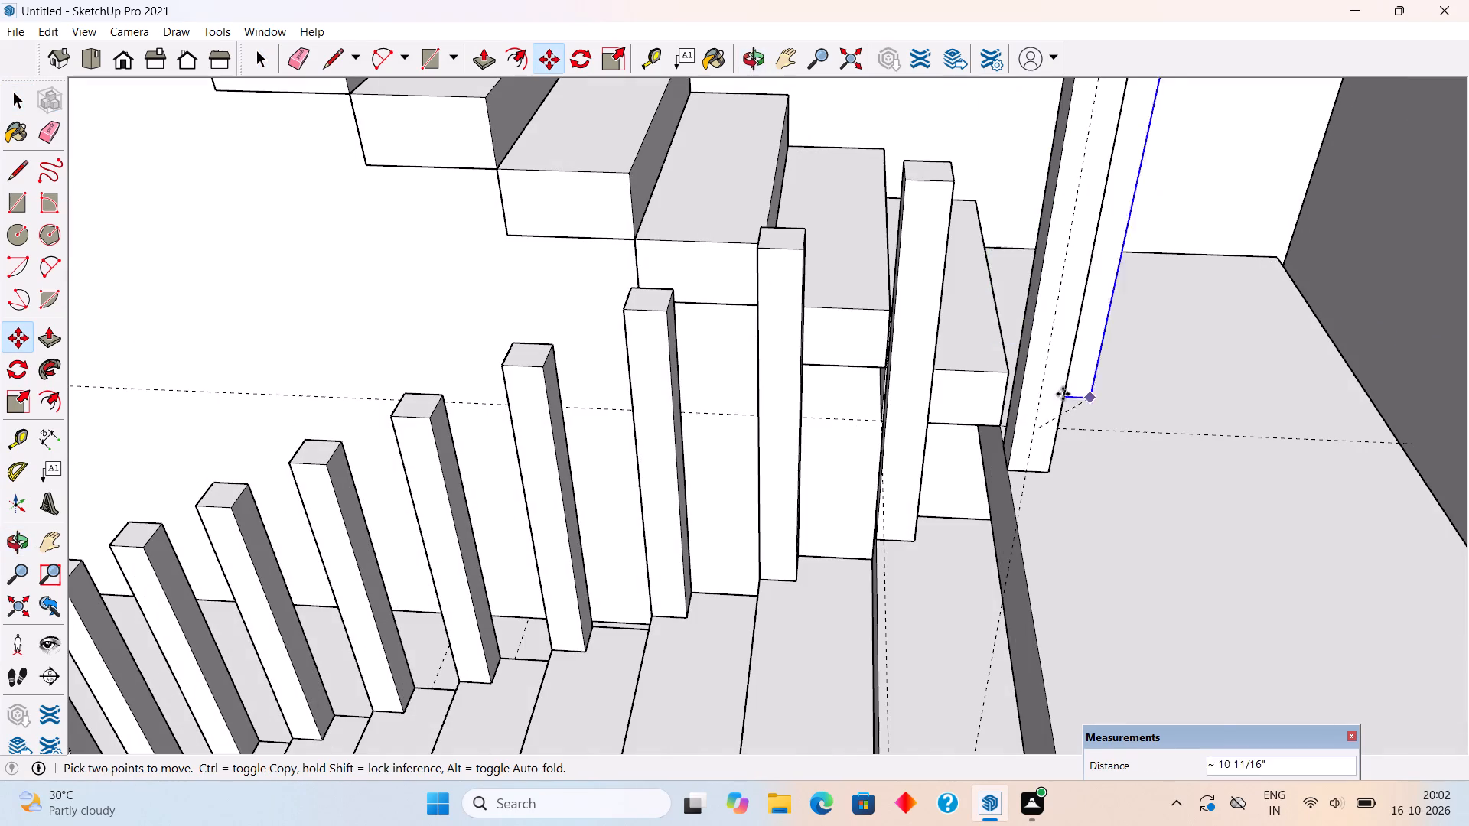
pyautogui.click(1008, 371)
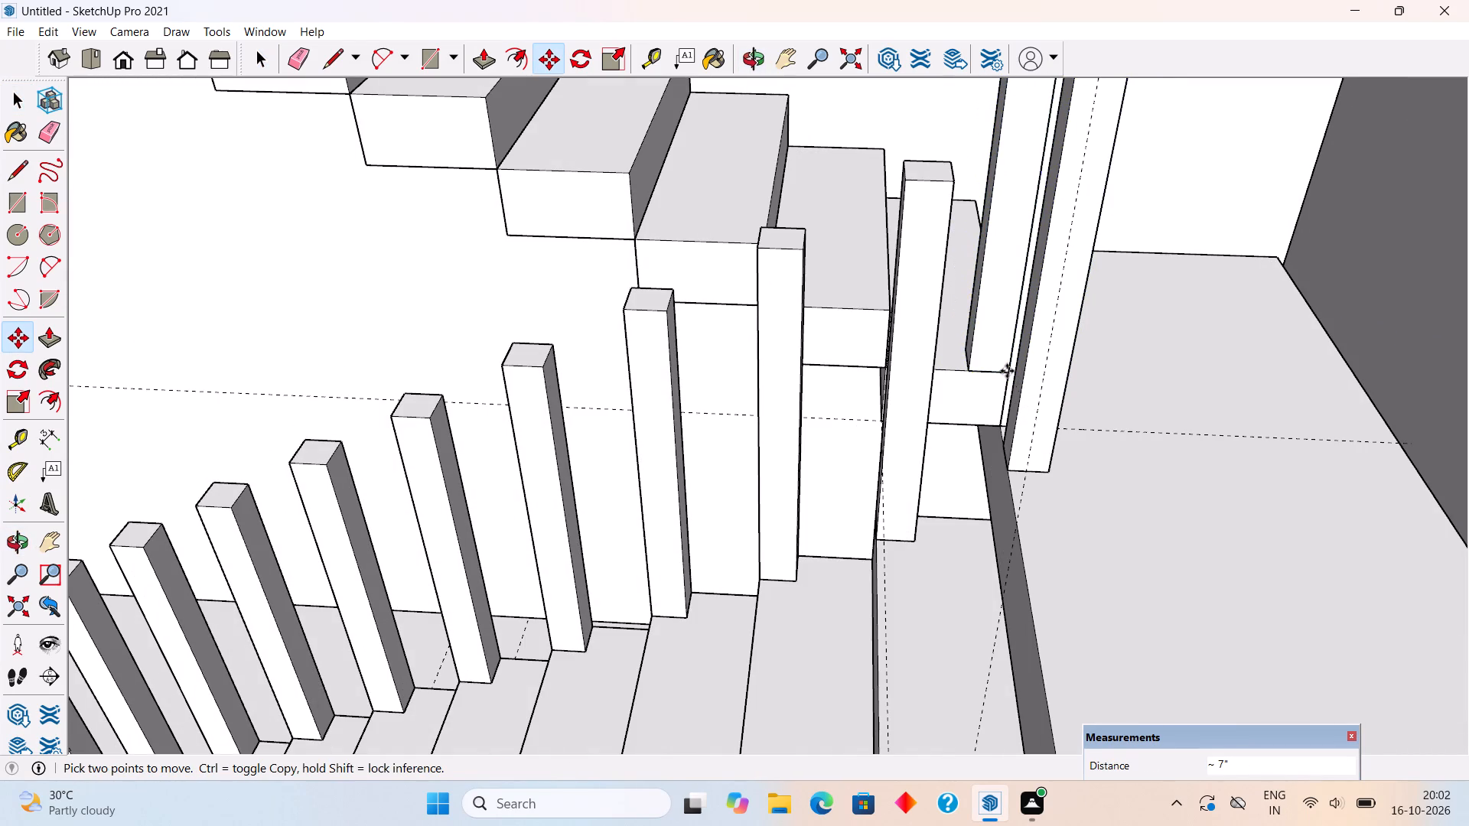
pyautogui.write('x9')
pyautogui.press('Return')
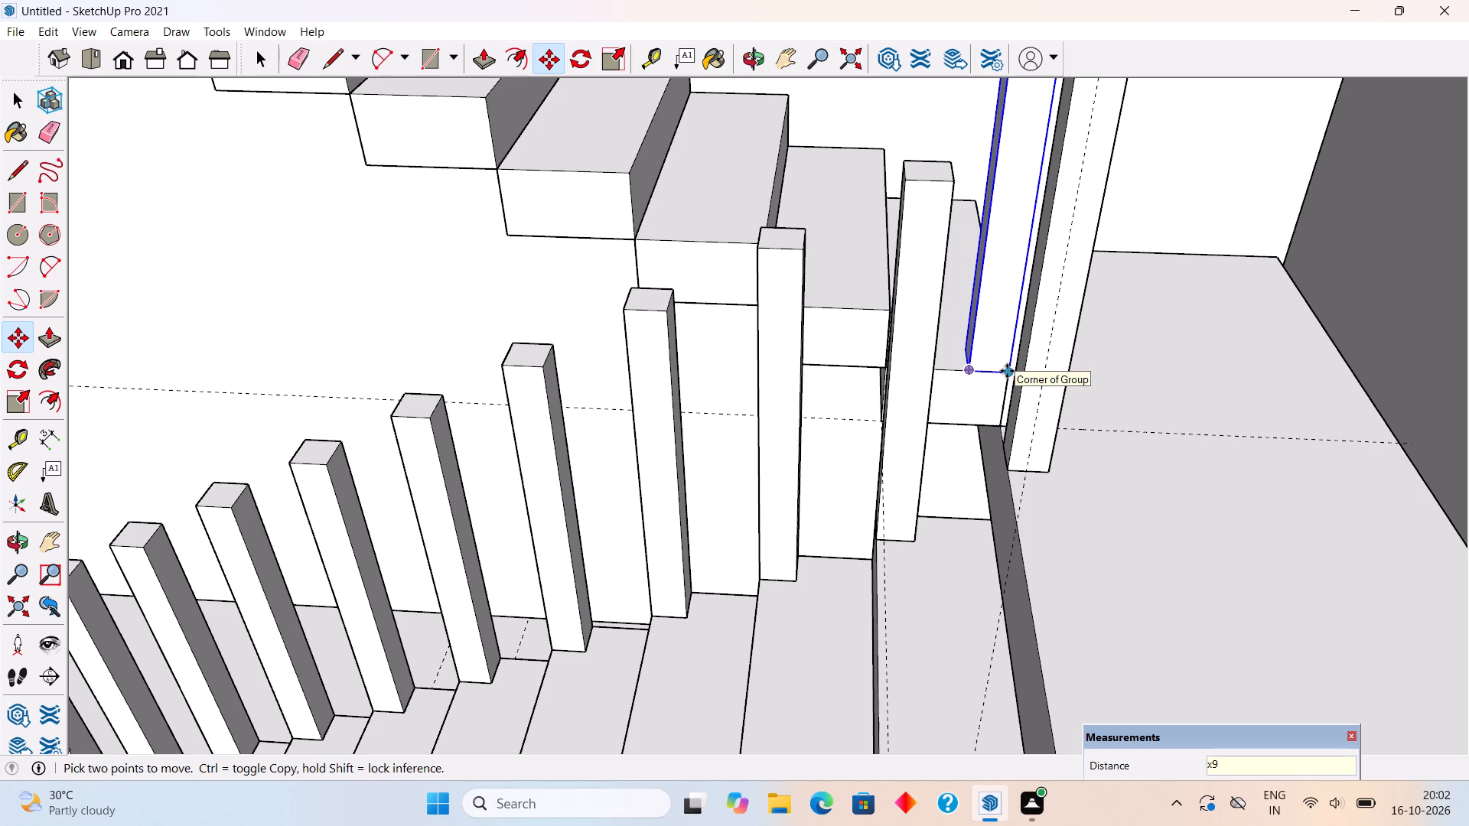
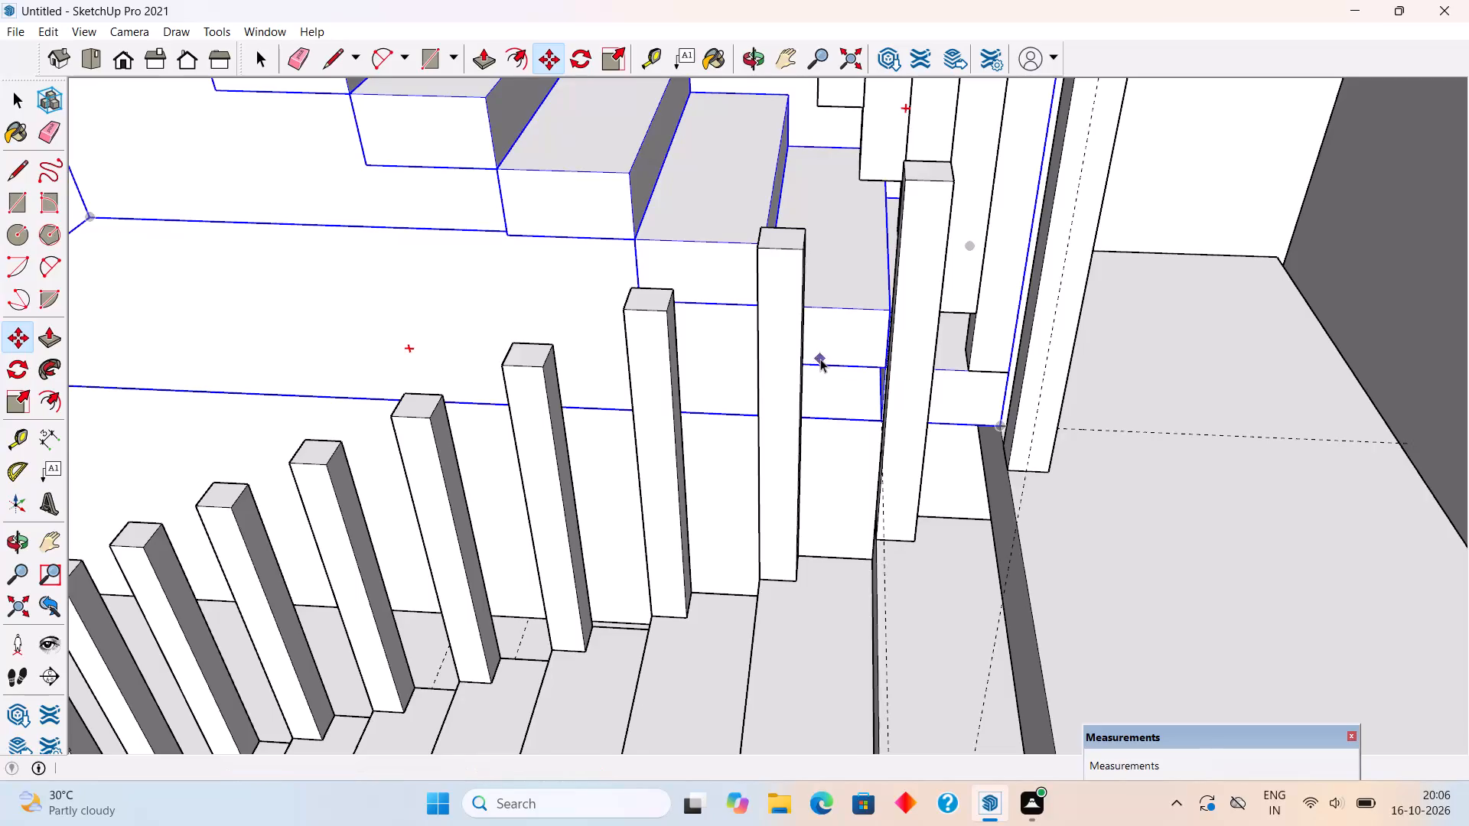
# Undo the repeated post copies along the upper flight.
pyautogui.scroll(-4, 818, 359)
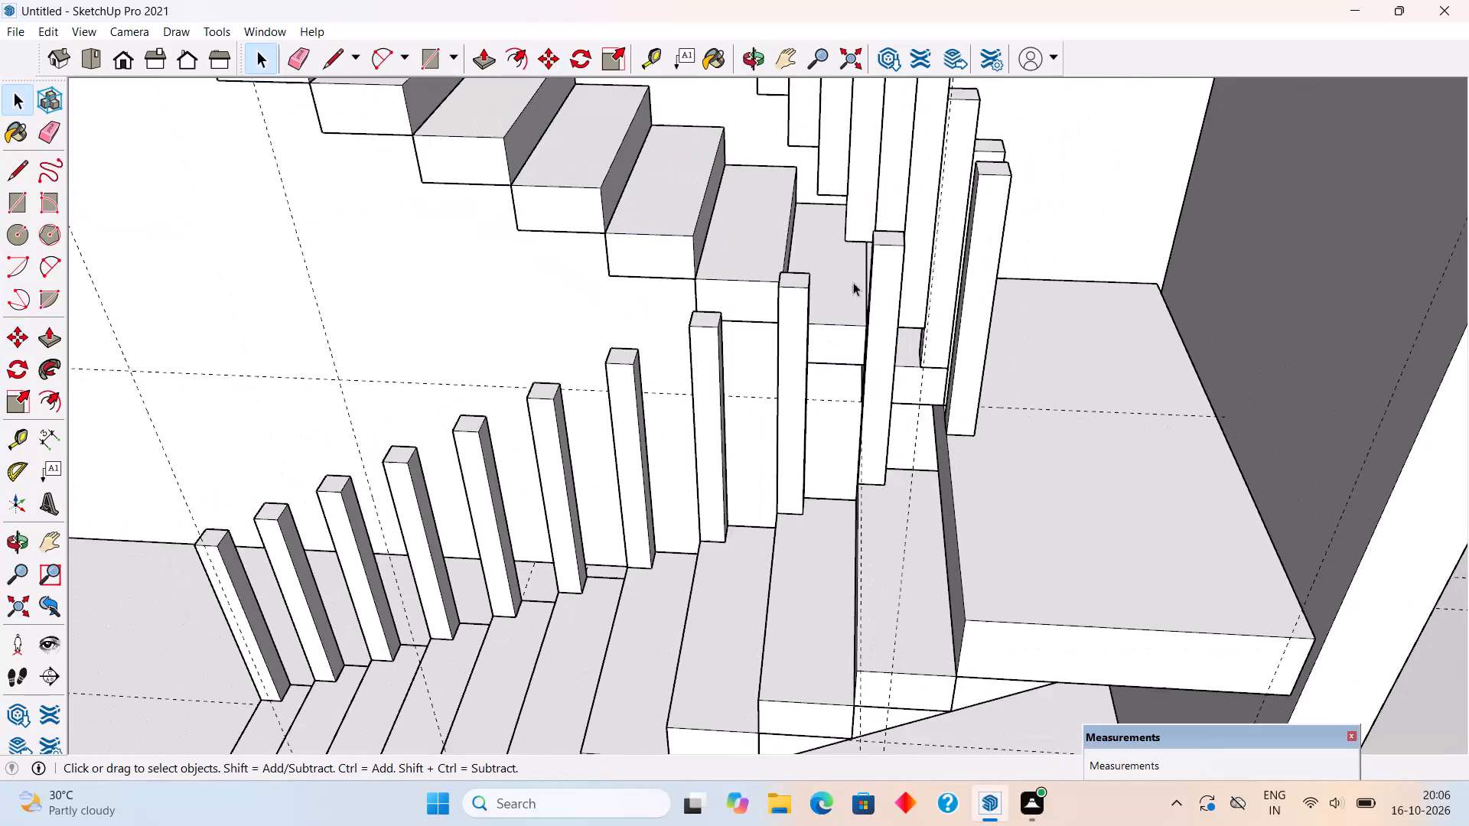
pyautogui.moveTo(821, 199); pyautogui.dragTo(930, 294, button='middle')
pyautogui.scroll(-1, 295, 299)
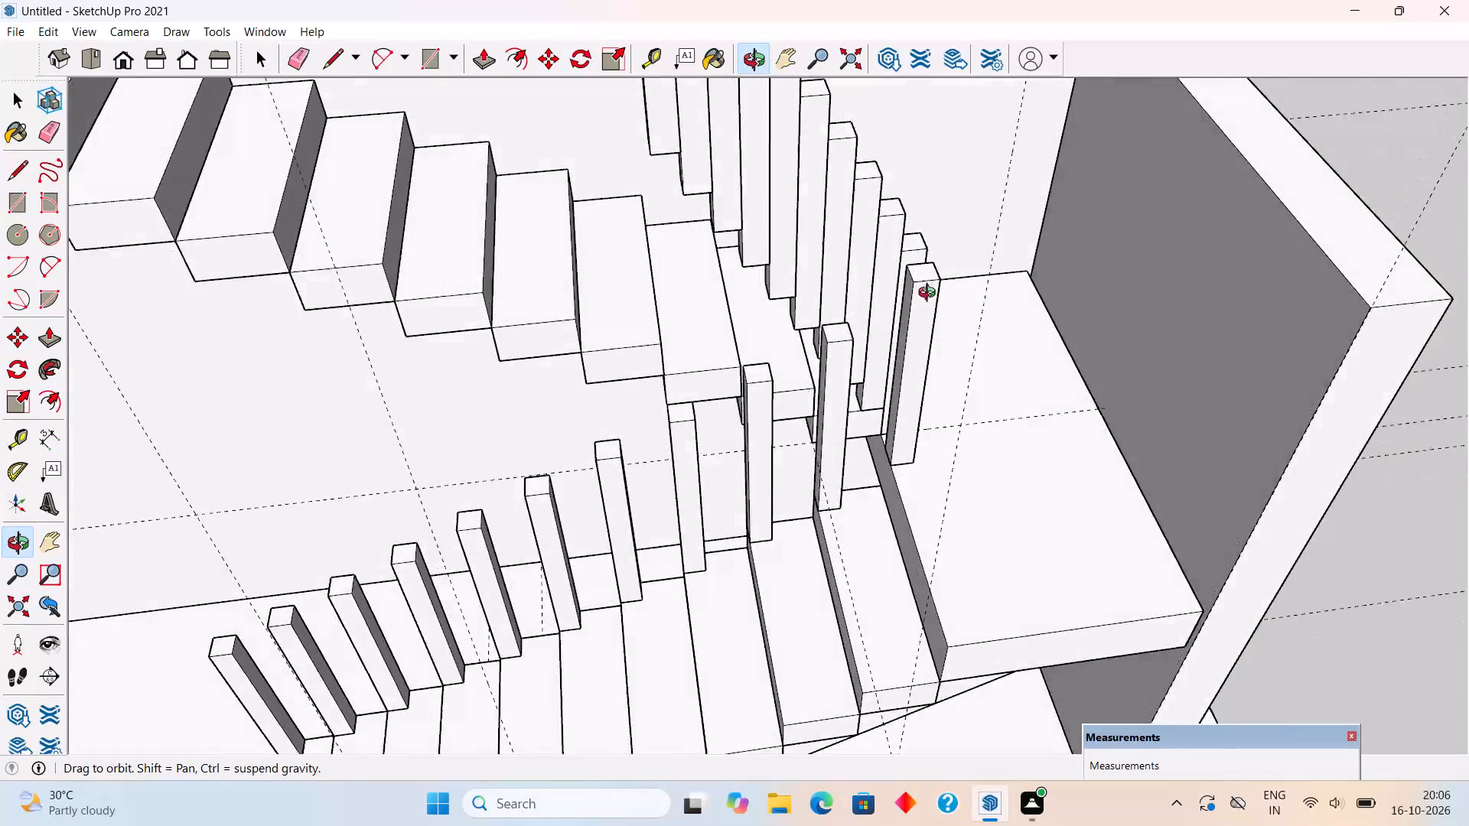
pyautogui.moveTo(930, 294); pyautogui.dragTo(872, 321, button='middle')
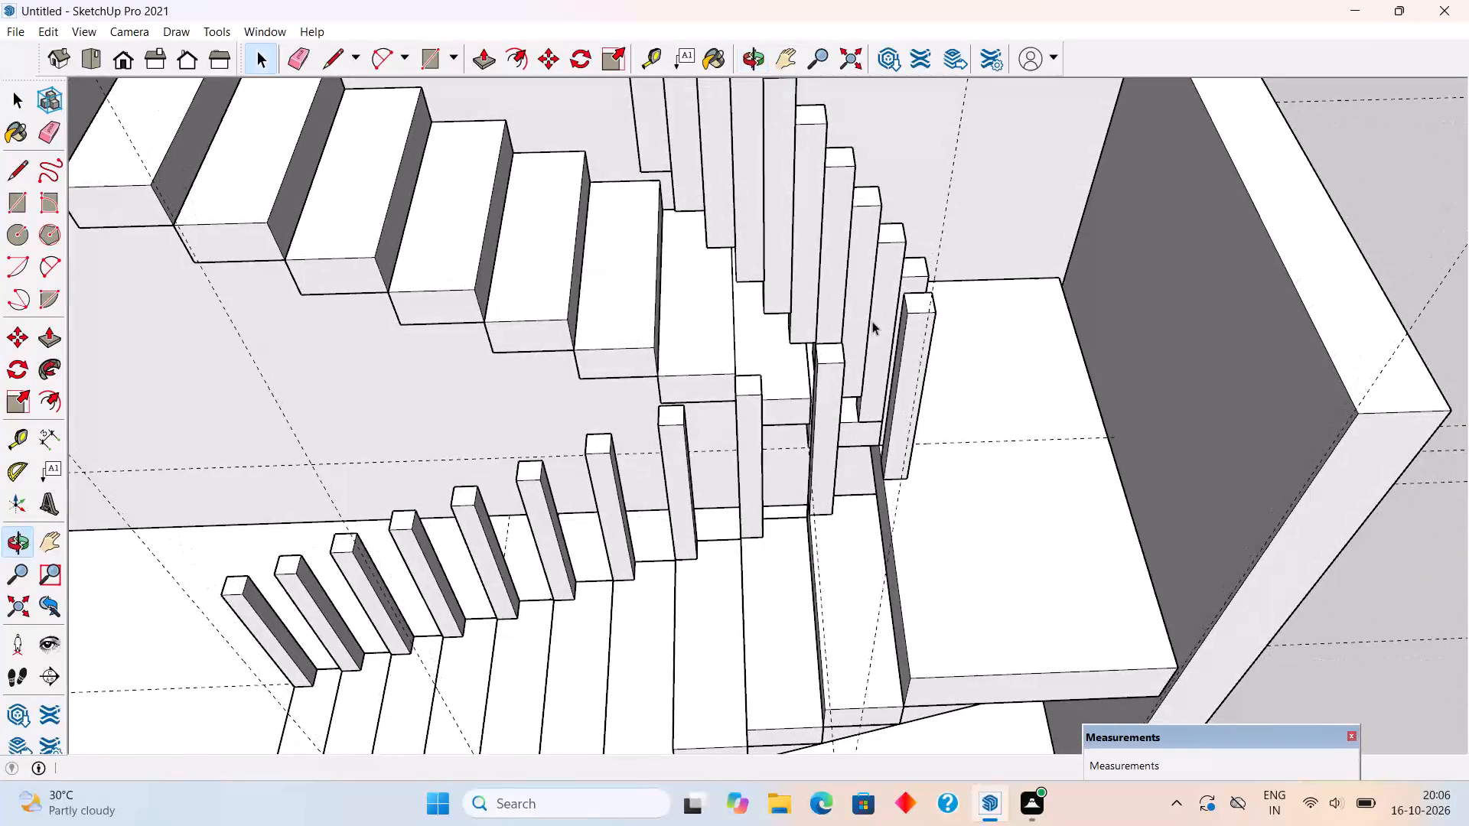
pyautogui.hotkey('ctrl', 'z')
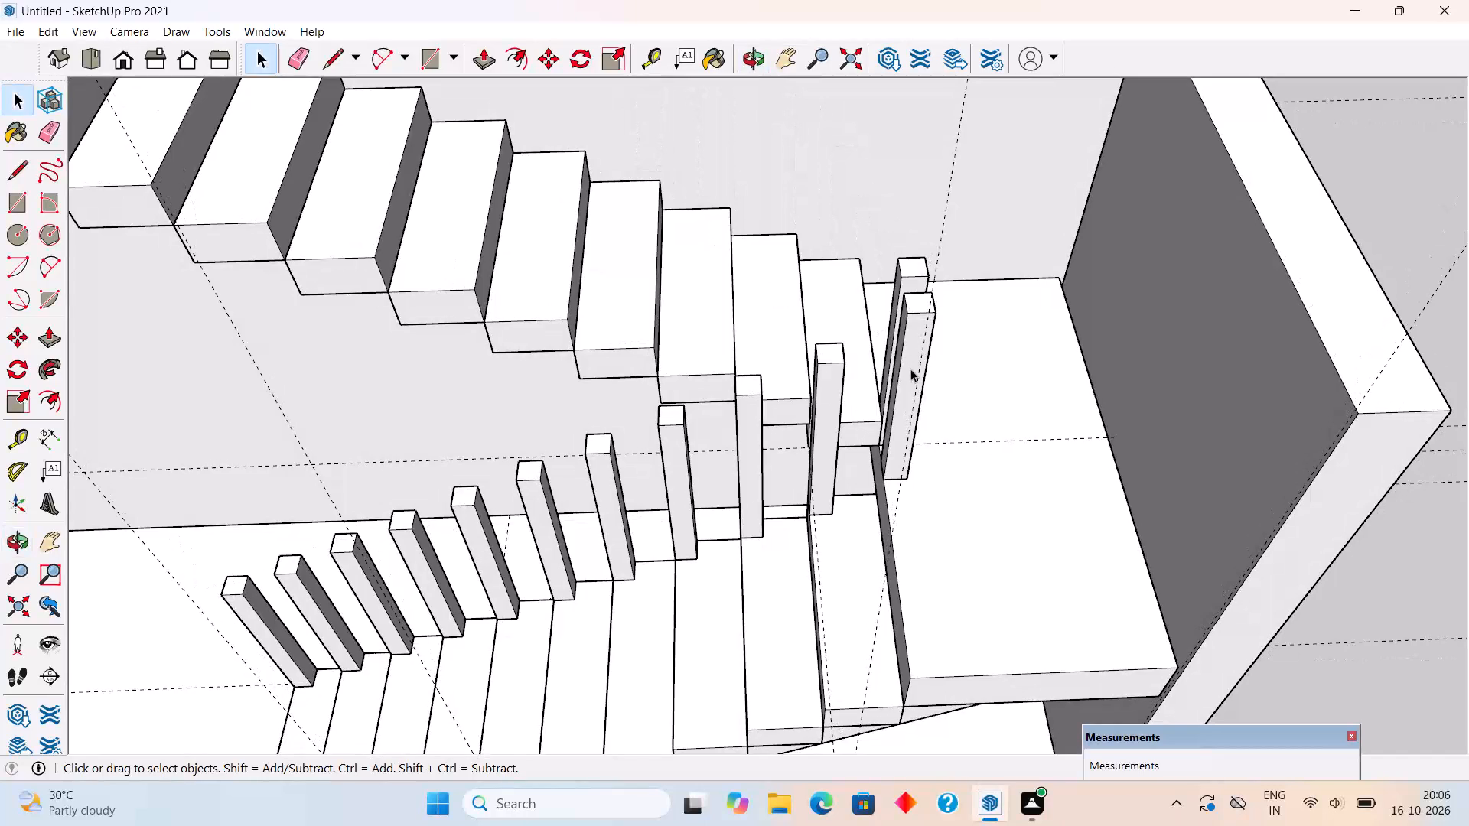
# Copy the post beside the upper flight by its base corner onto that flight's first tread corner, about 7" away.
pyautogui.scroll(-4, 876, 398)
pyautogui.scroll(2, 874, 400)
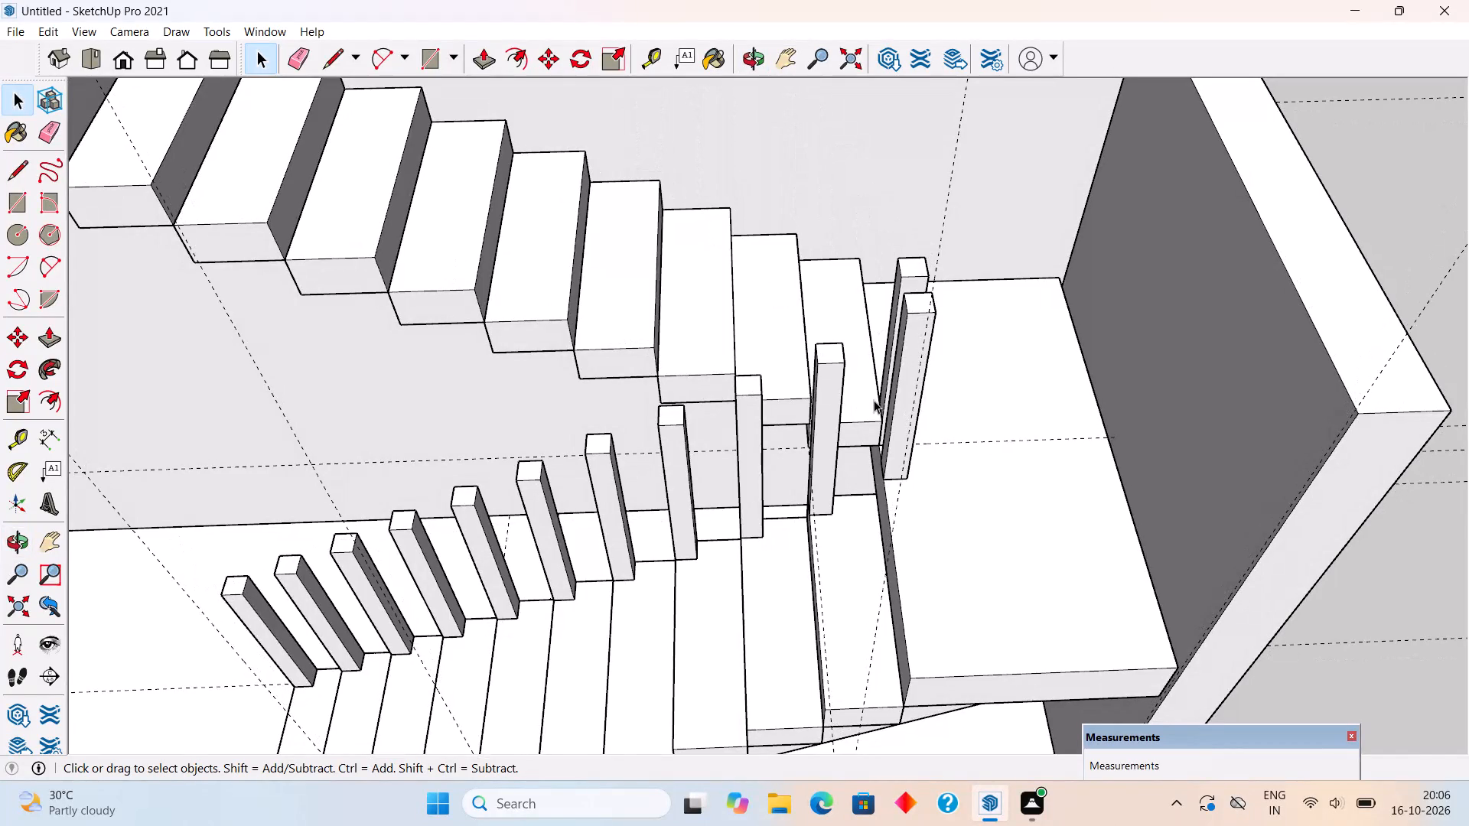
pyautogui.scroll(14, 874, 400)
pyautogui.scroll(-6, 874, 400)
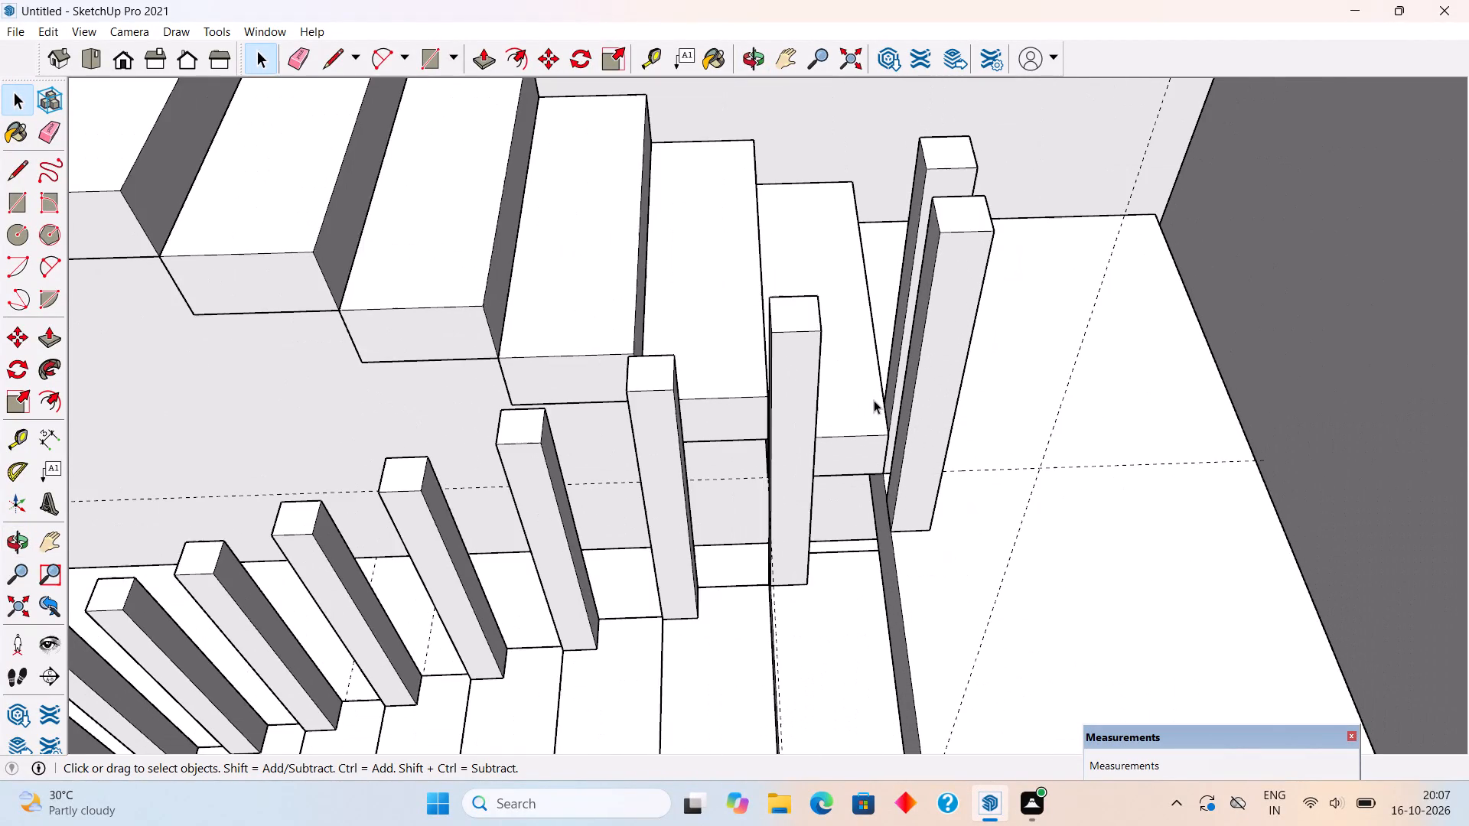
pyautogui.scroll(-1, 874, 400)
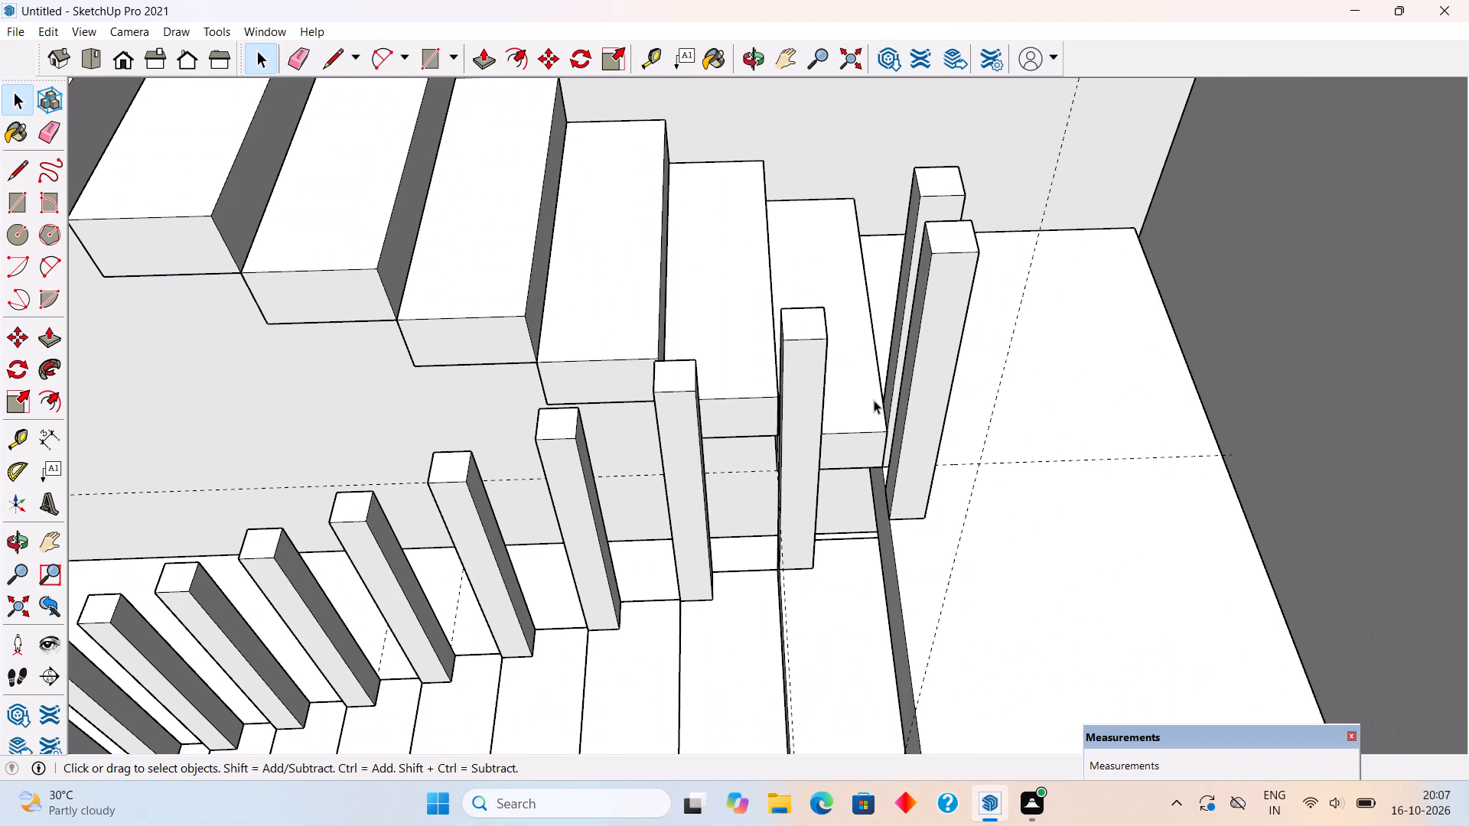
pyautogui.scroll(1, 874, 400)
pyautogui.scroll(-3, 874, 400)
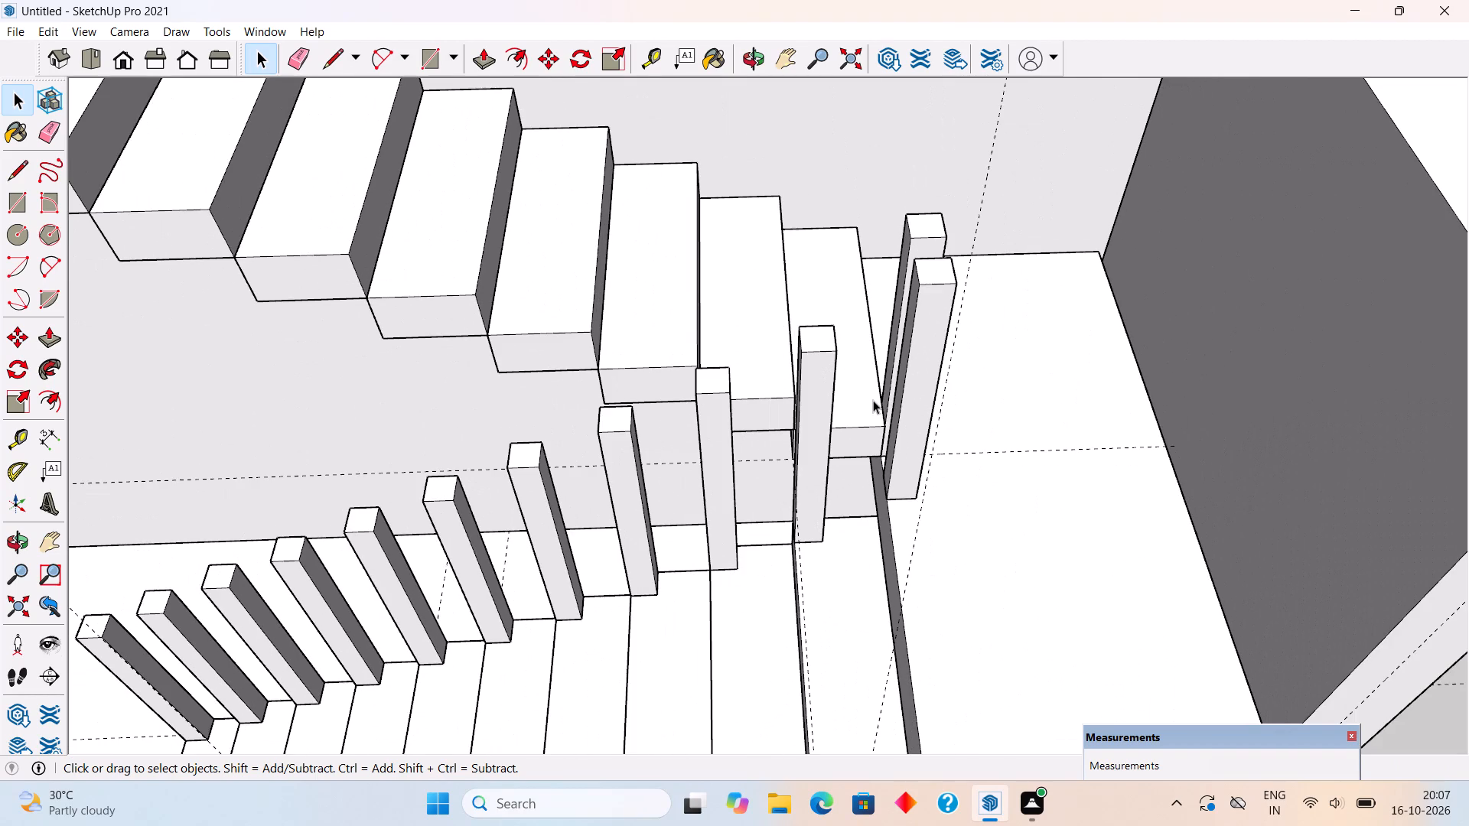
pyautogui.moveTo(912, 396); pyautogui.dragTo(1028, 342, button='middle')
pyautogui.scroll(13, 873, 411)
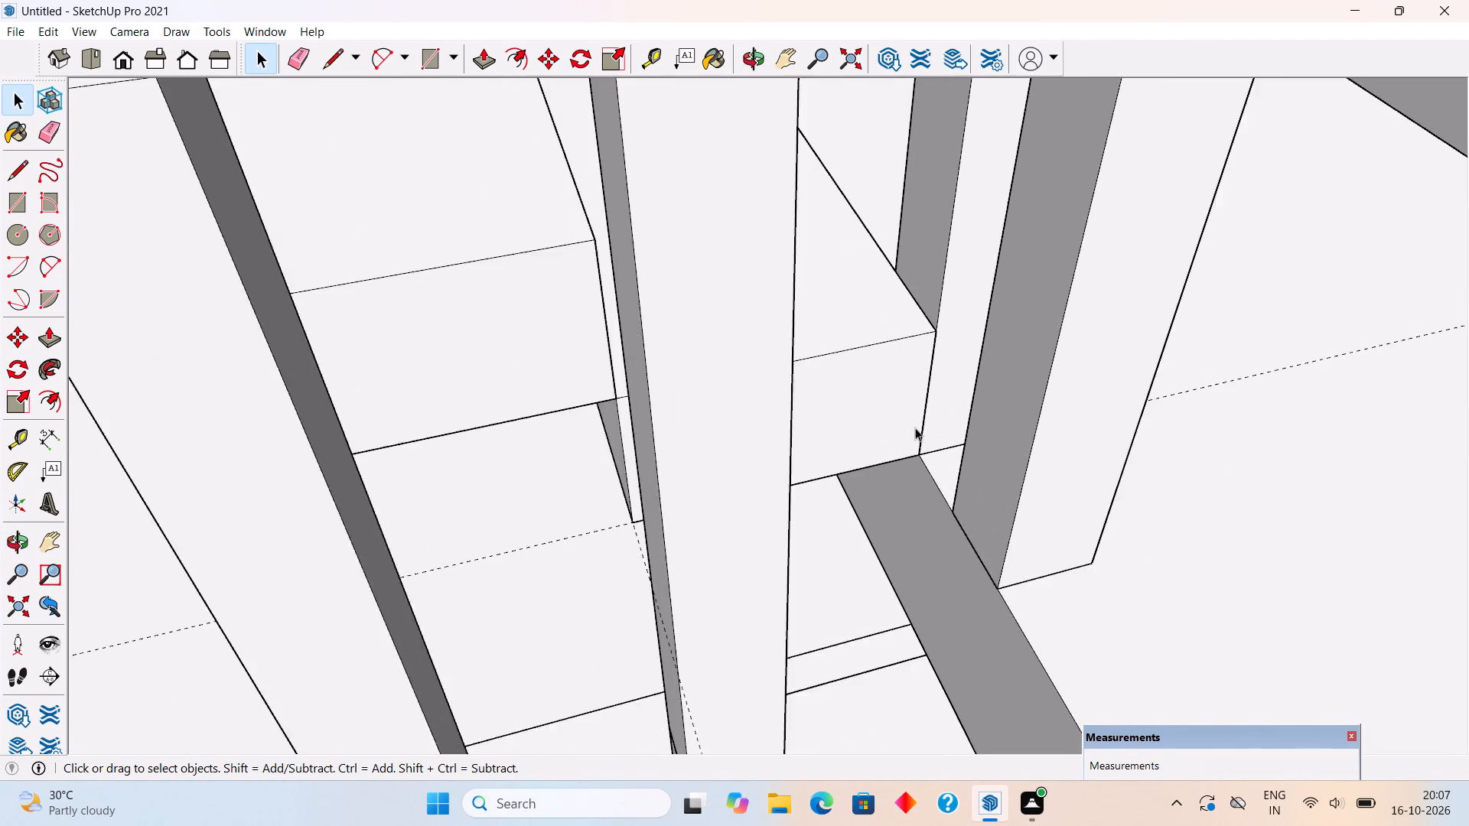
pyautogui.scroll(3, 915, 428)
pyautogui.moveTo(930, 443); pyautogui.dragTo(833, 371, button='middle')
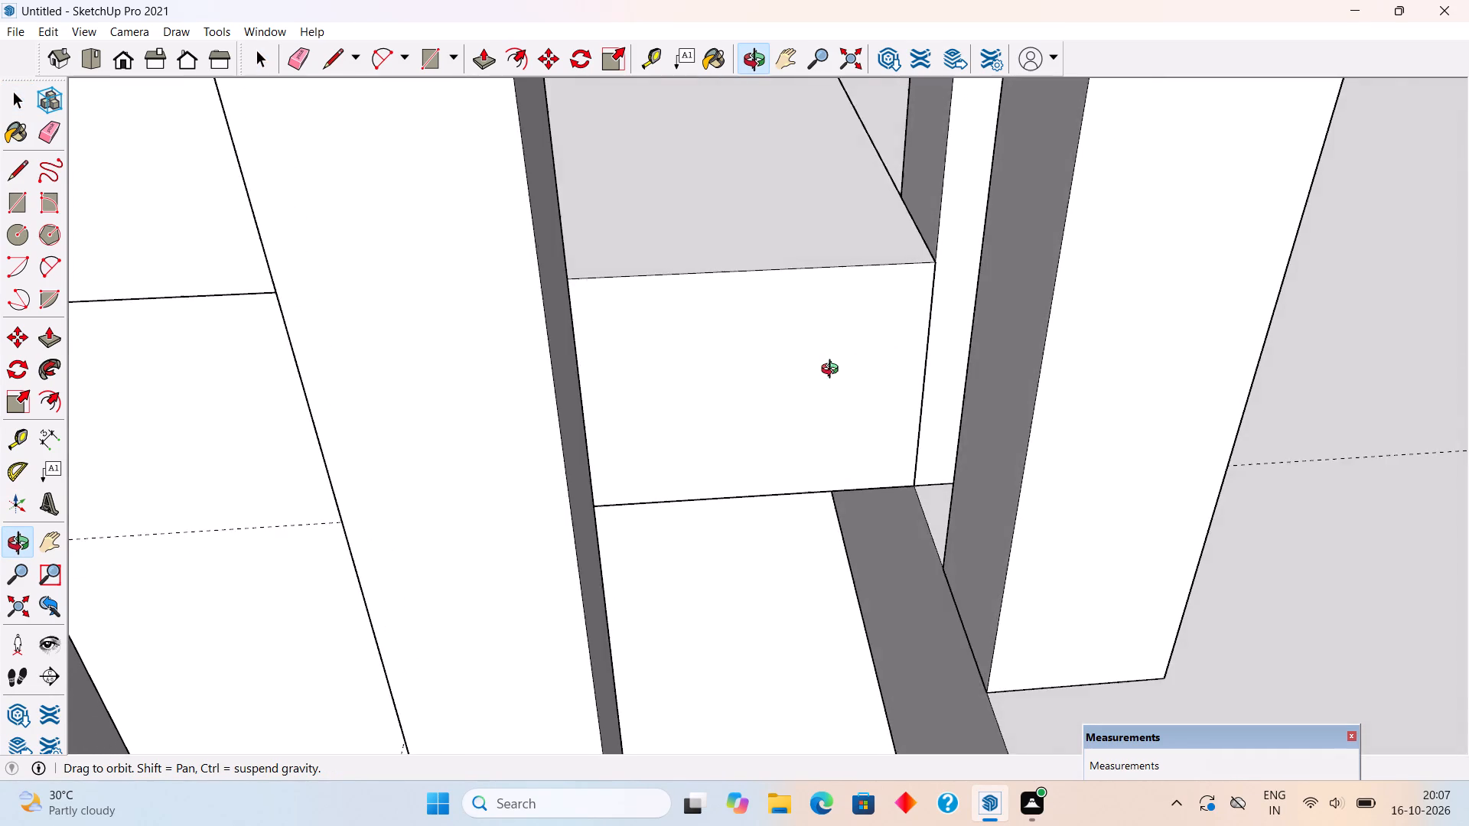
pyautogui.moveTo(833, 371); pyautogui.dragTo(854, 459, button='middle')
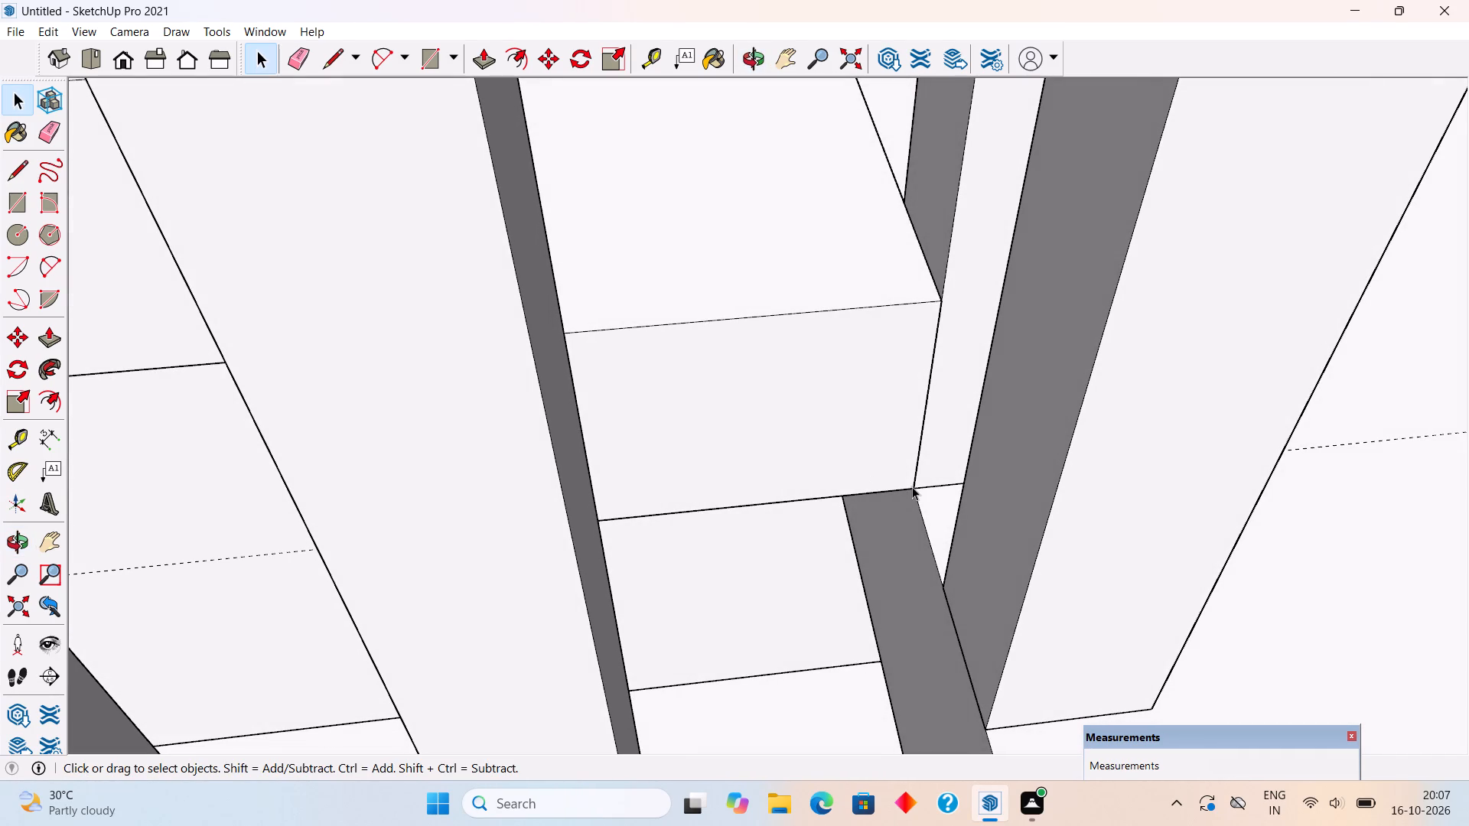
pyautogui.click(918, 484)
pyautogui.press('m')
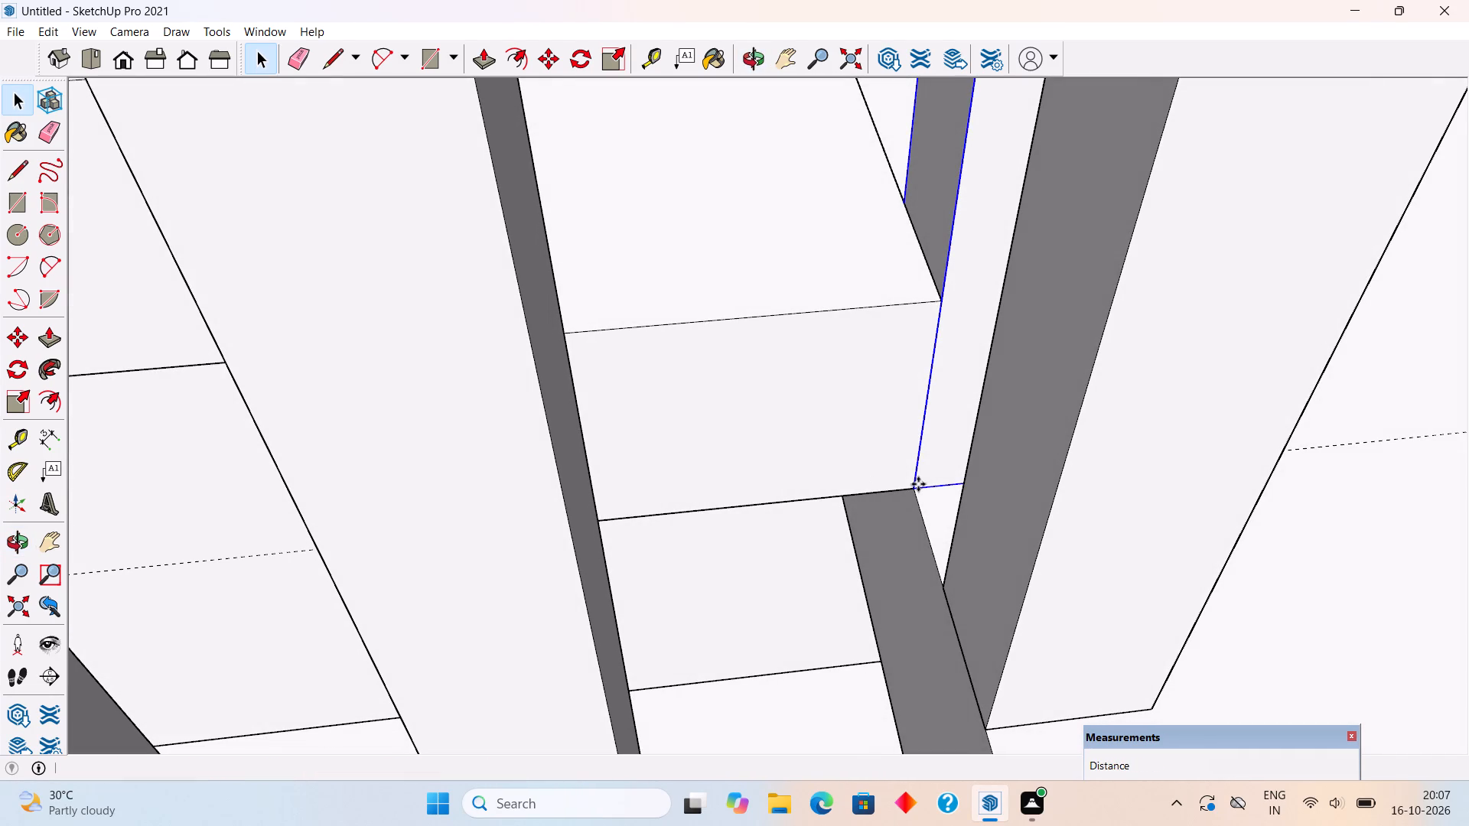
pyautogui.moveTo(923, 487); pyautogui.dragTo(1037, 548, button='middle')
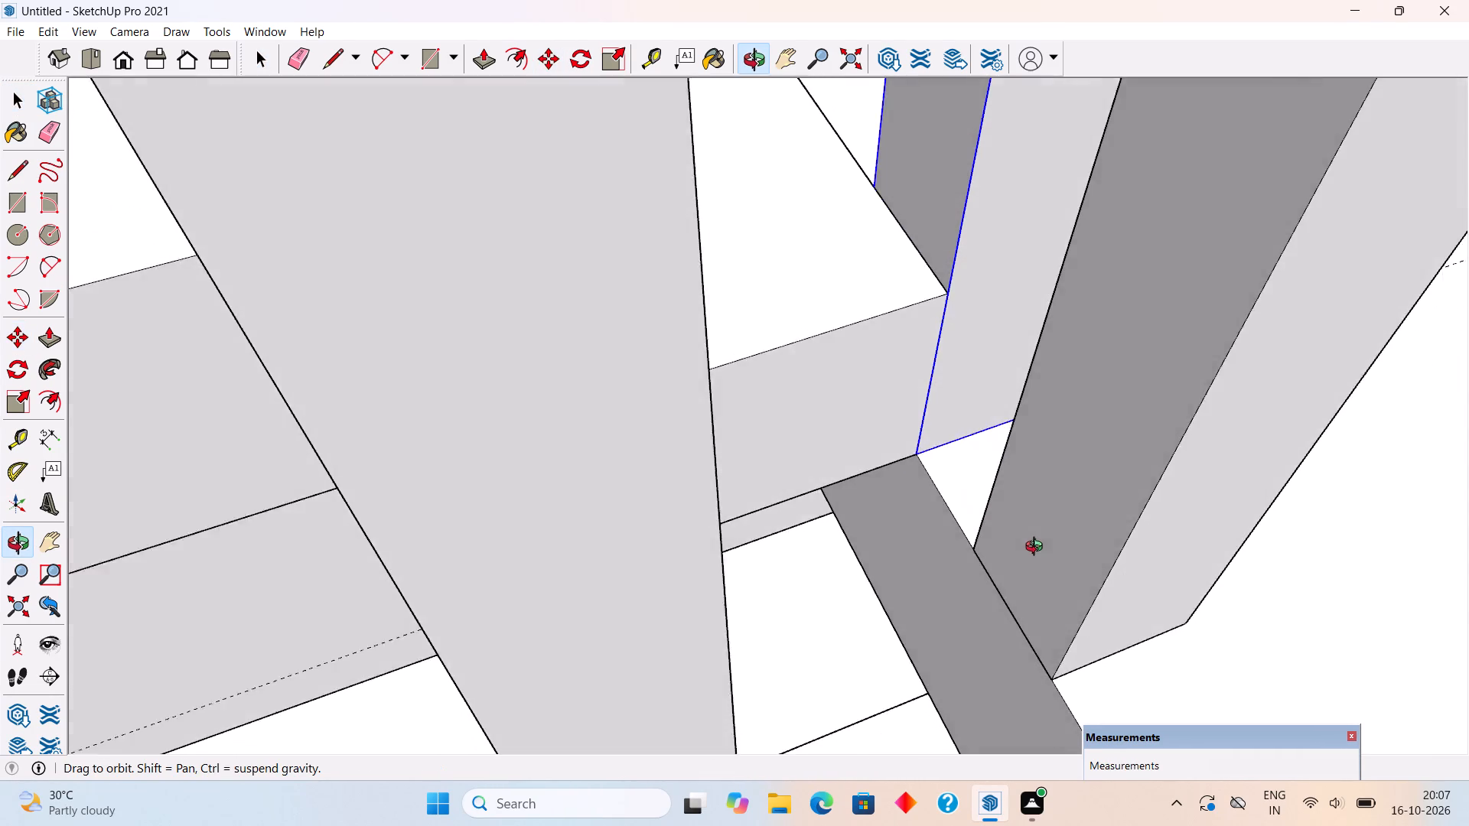
pyautogui.moveTo(1037, 548); pyautogui.dragTo(1075, 588, button='middle')
pyautogui.scroll(4, 985, 360)
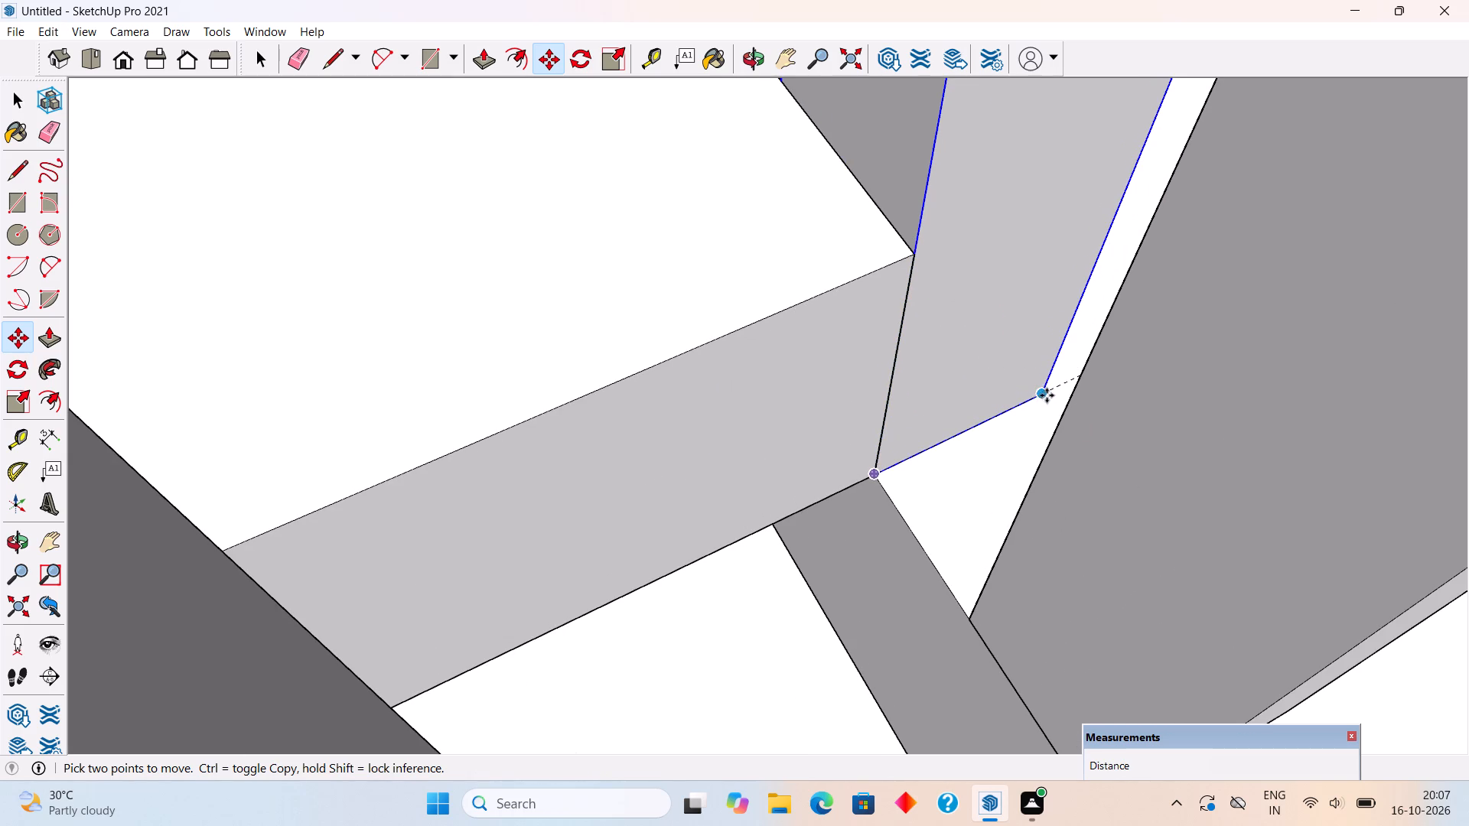
pyautogui.click(1047, 395)
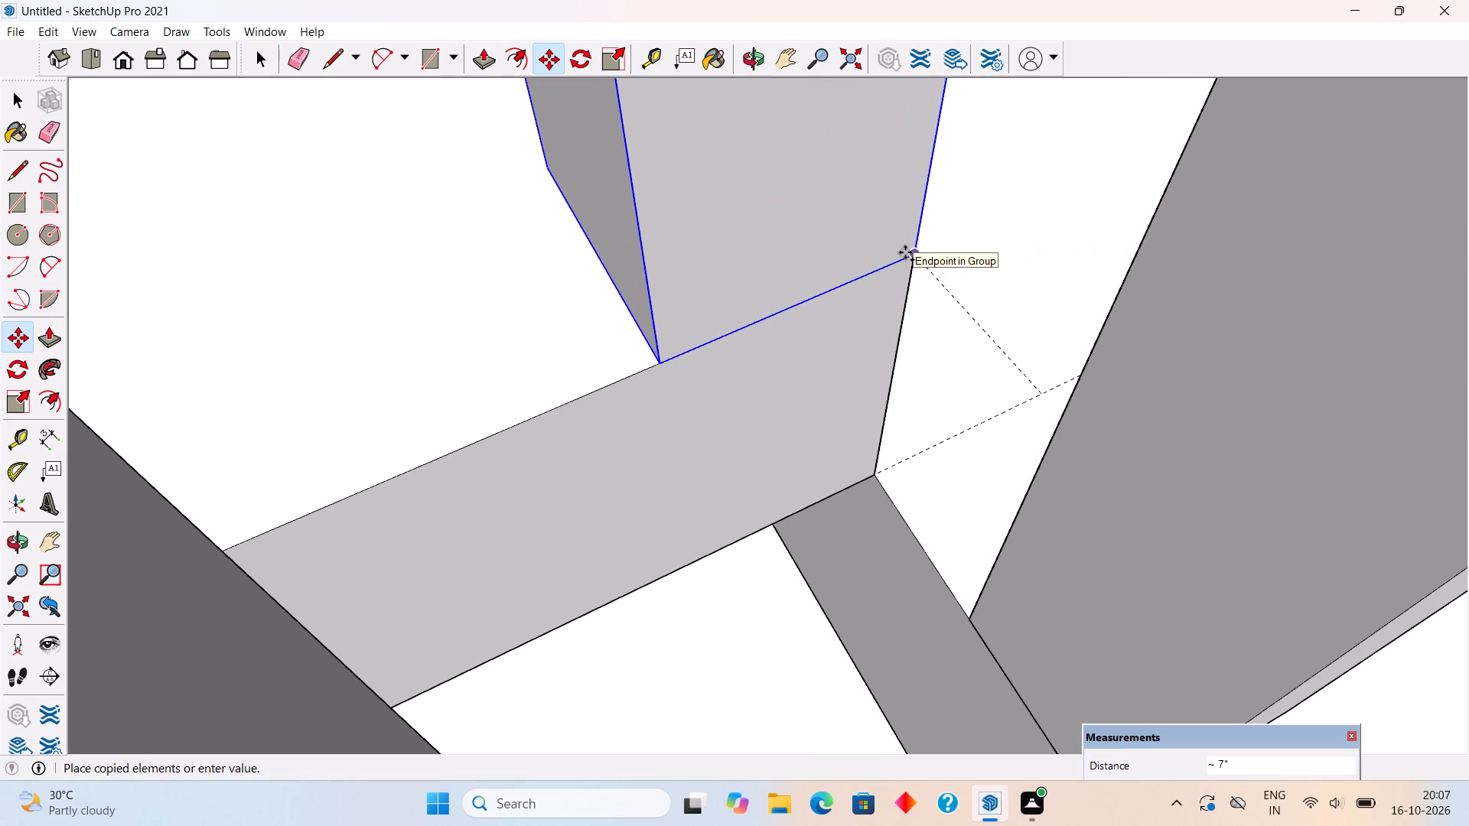
pyautogui.click(910, 255)
pyautogui.scroll(-16, 905, 266)
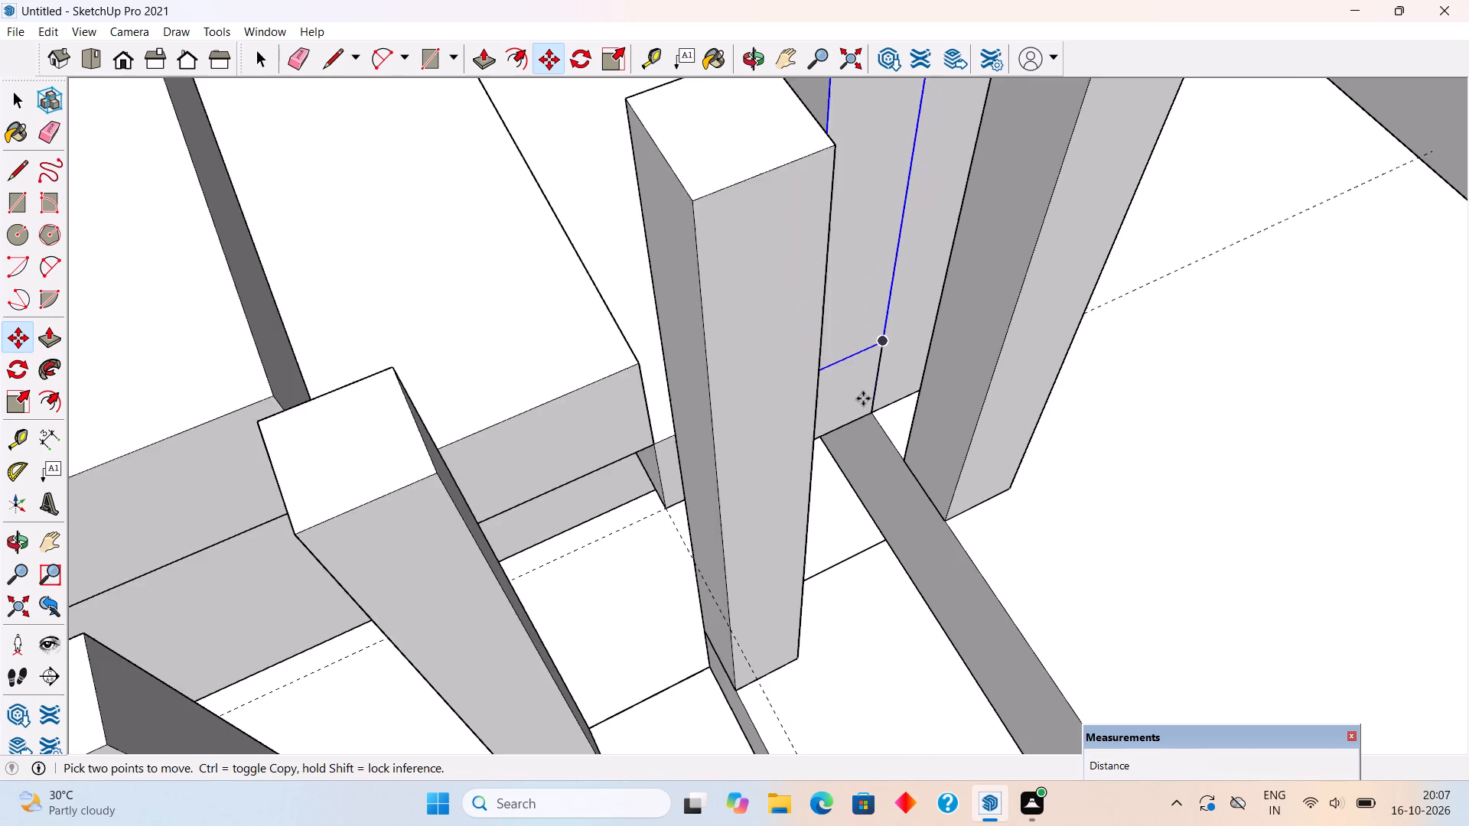
# Copy the first-tread post onto the upper flight's second tread, about 1' 3 1/16" away, and move it about 2 7/8" onto the tread's front corner.
pyautogui.scroll(-14, 863, 398)
pyautogui.moveTo(778, 320); pyautogui.dragTo(413, 182, button='middle')
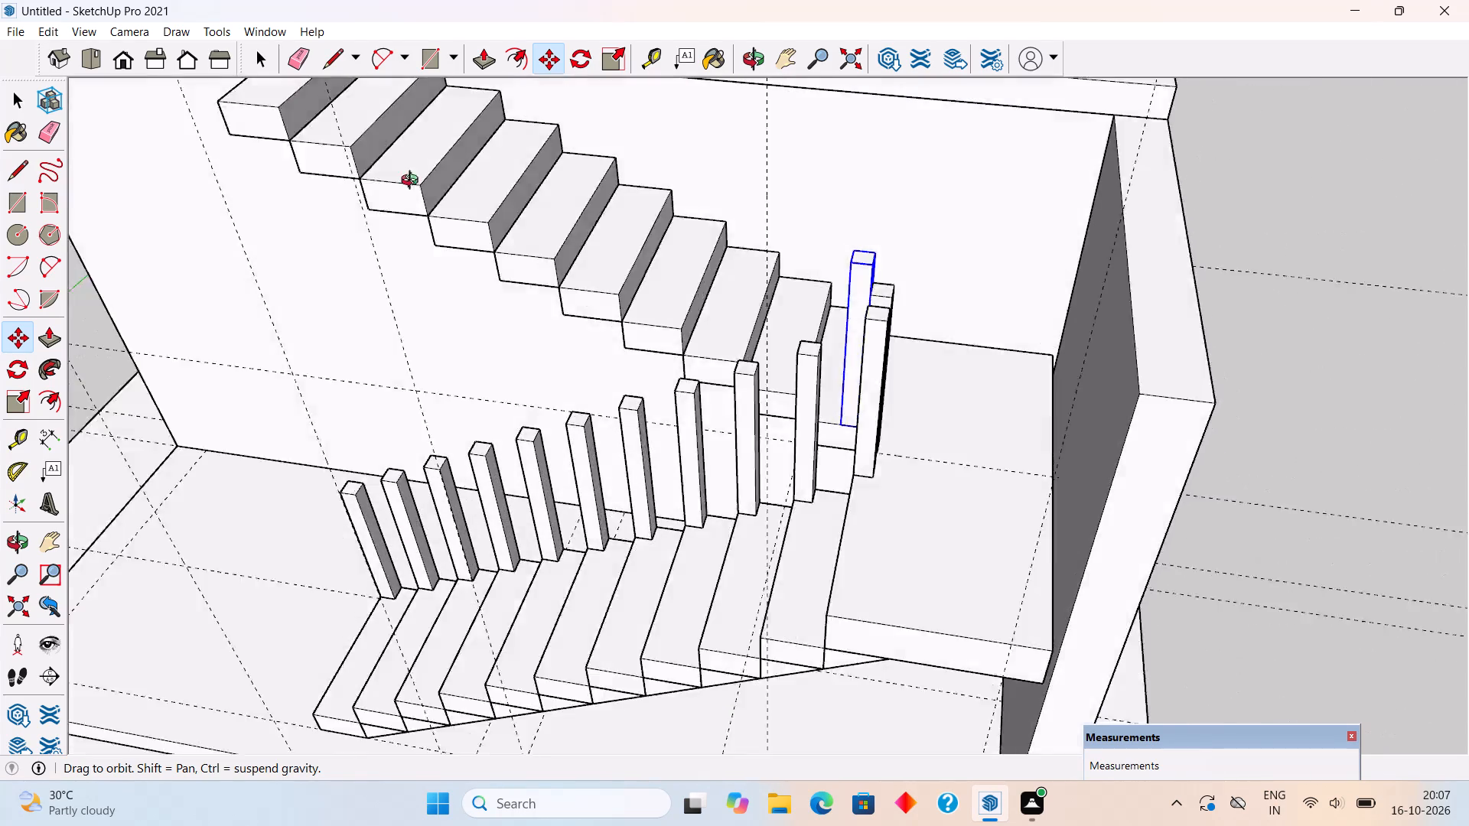
pyautogui.moveTo(413, 182); pyautogui.dragTo(340, 129, button='middle')
pyautogui.moveTo(875, 387); pyautogui.dragTo(944, 428, button='middle')
pyautogui.moveTo(730, 358); pyautogui.dragTo(865, 567, button='middle')
pyautogui.scroll(4, 849, 459)
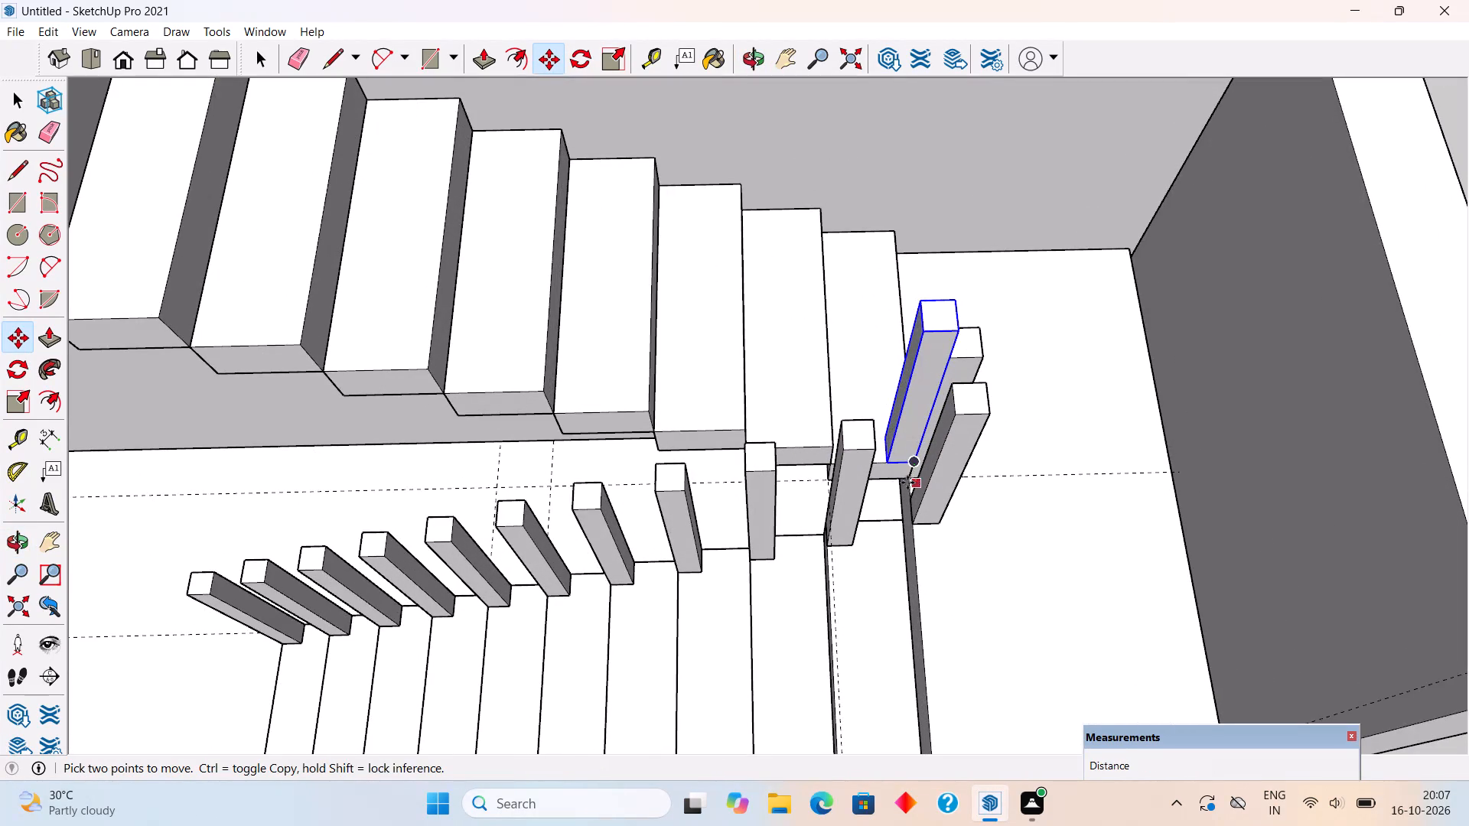
pyautogui.click(894, 470)
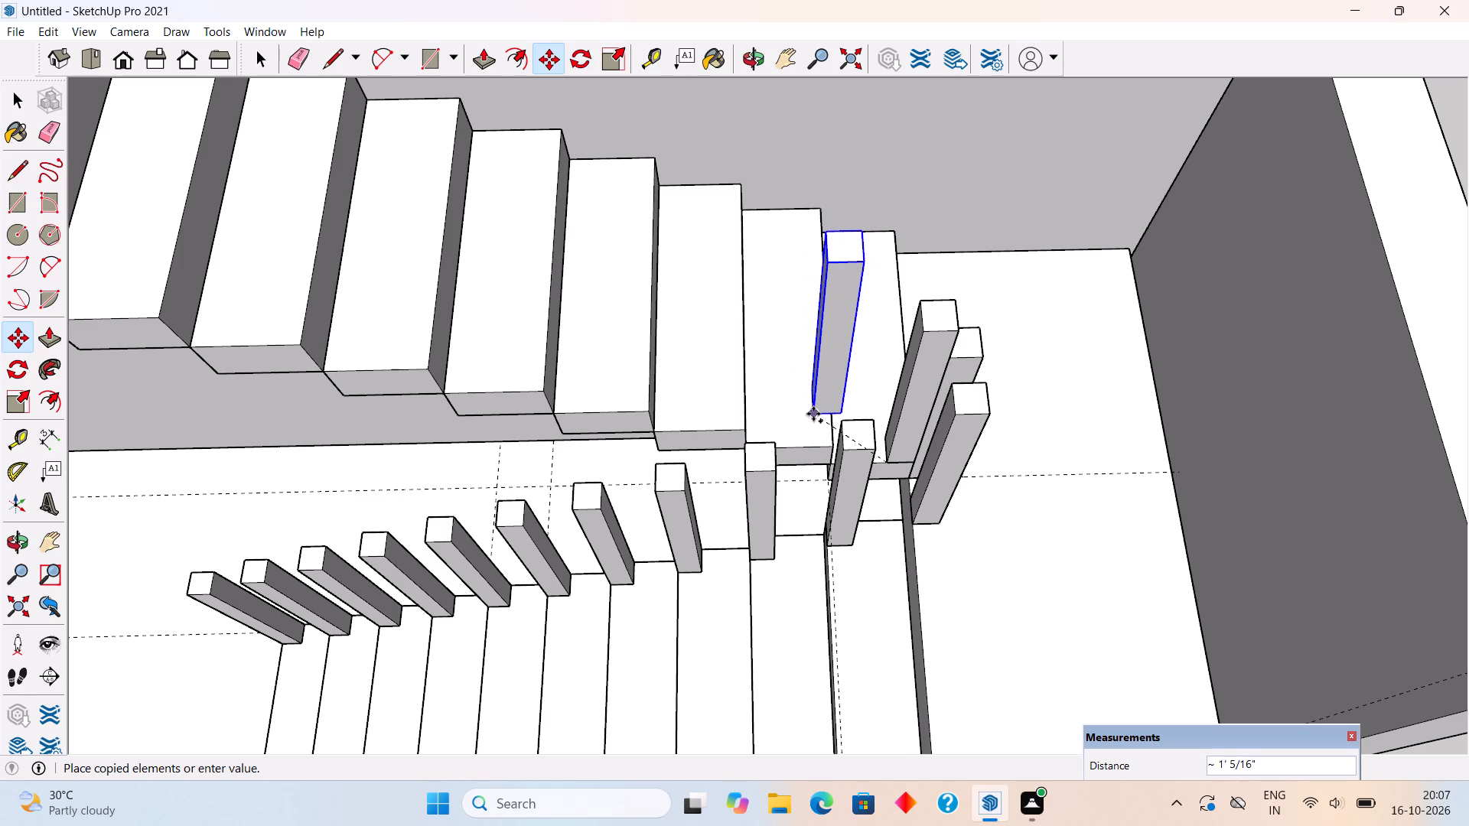
pyautogui.click(783, 442)
pyautogui.scroll(10, 839, 454)
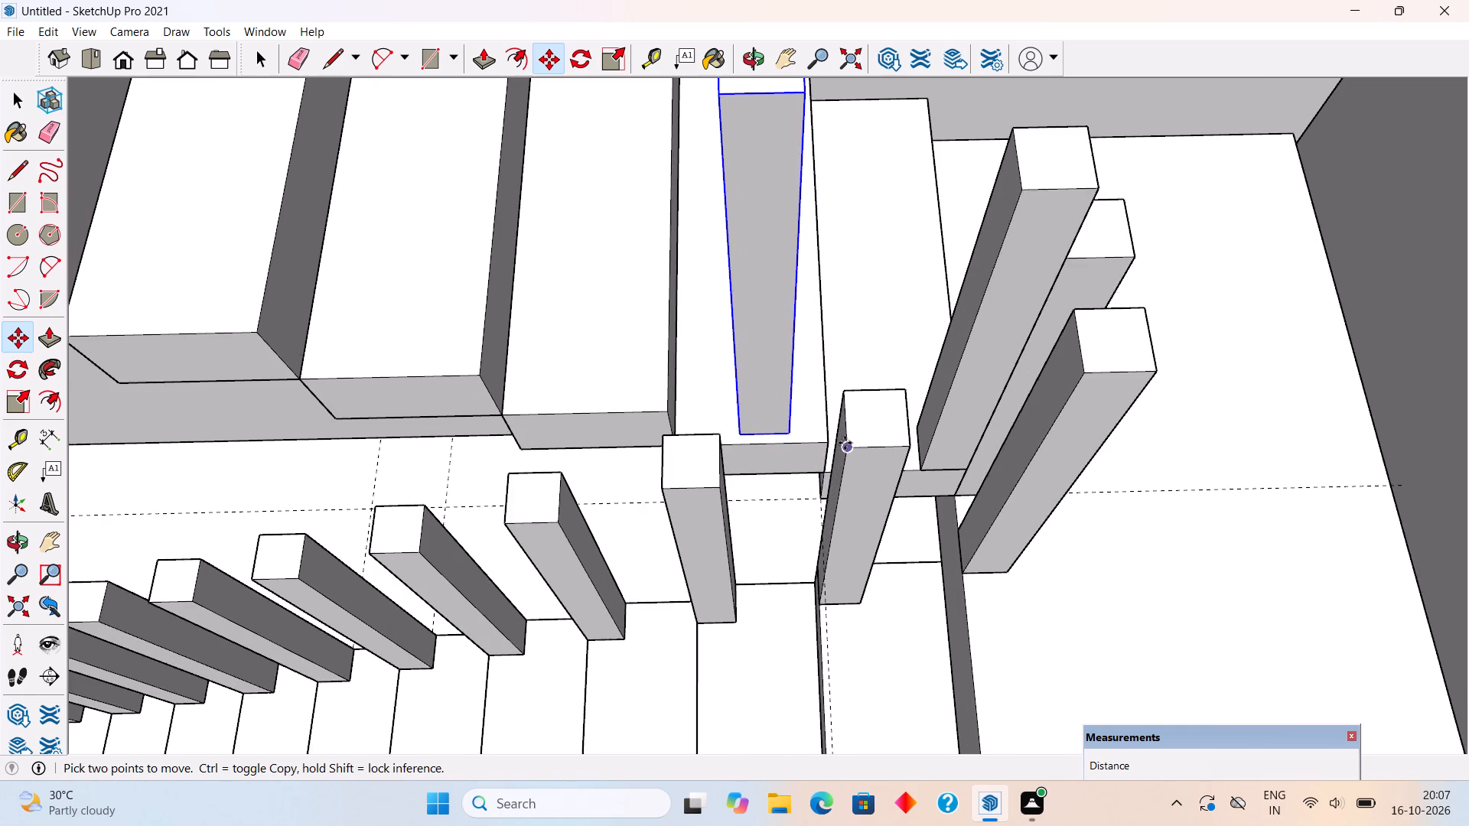
pyautogui.scroll(7, 845, 443)
pyautogui.click(718, 424)
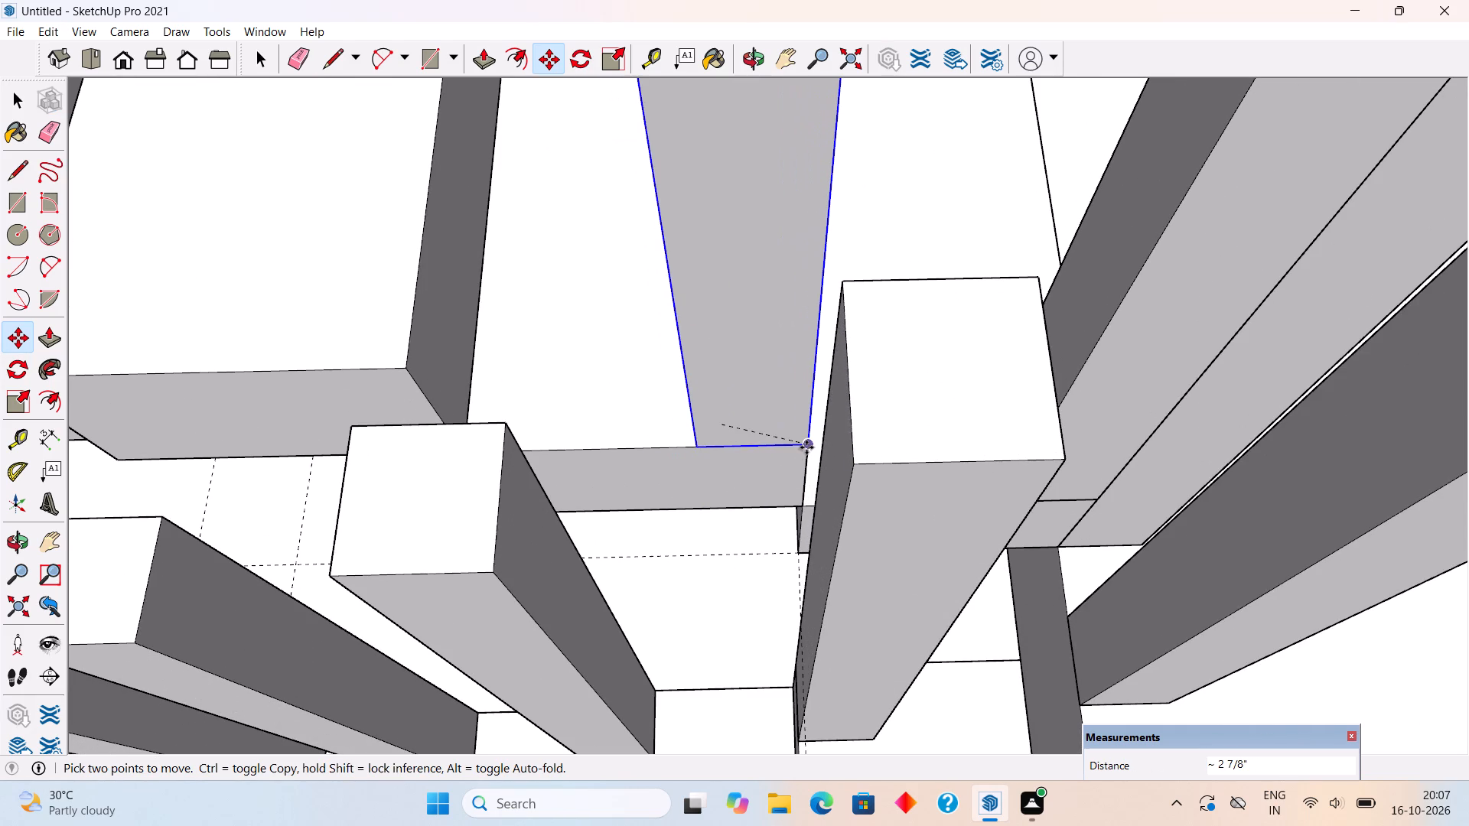
pyautogui.click(807, 447)
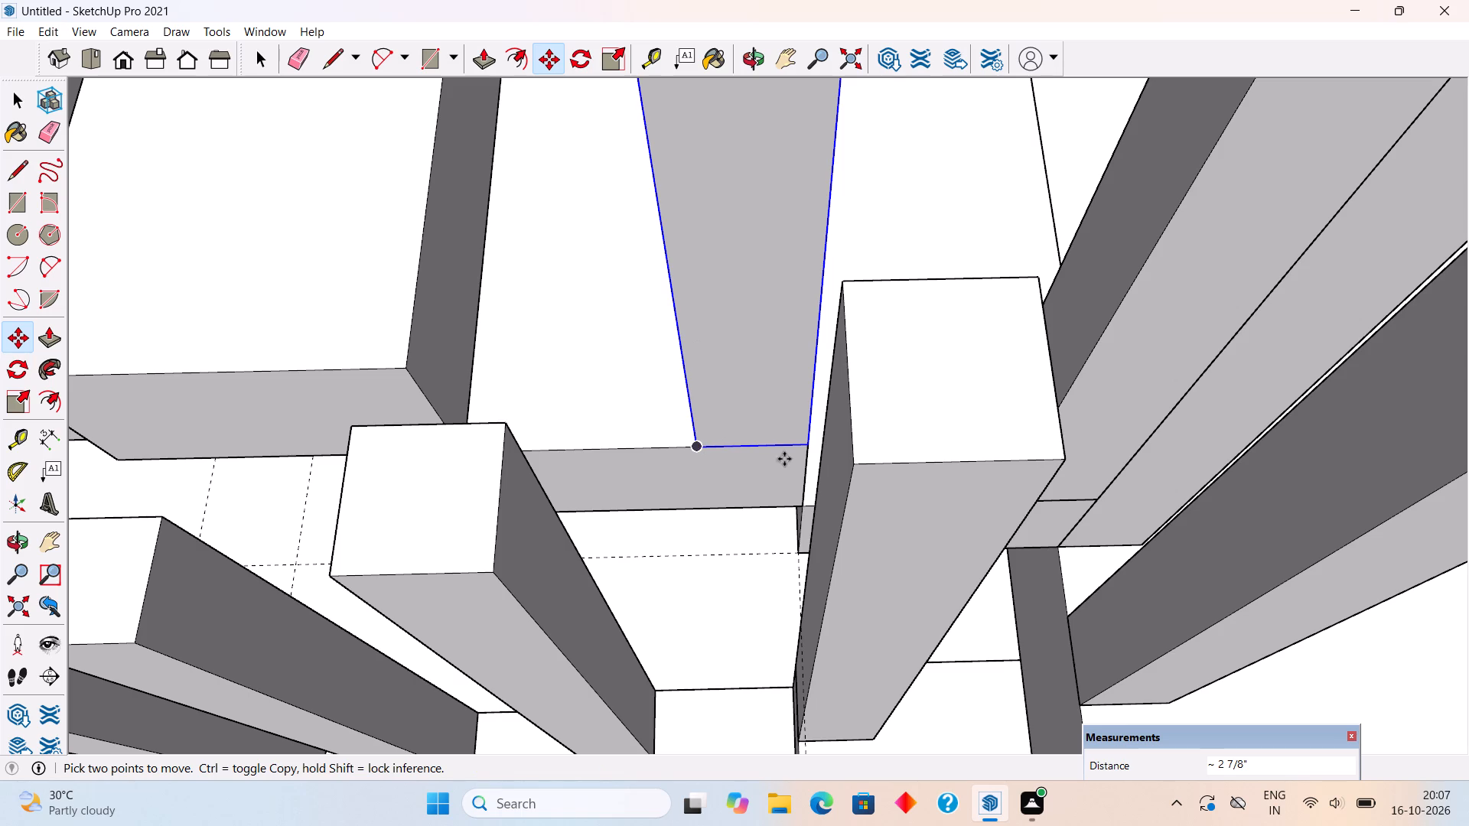
# Copy the second-tread post by its base corner onto the third tread's matching corner, about 1' 1/2" away, and repeat the copy 7 times.
pyautogui.click(809, 442)
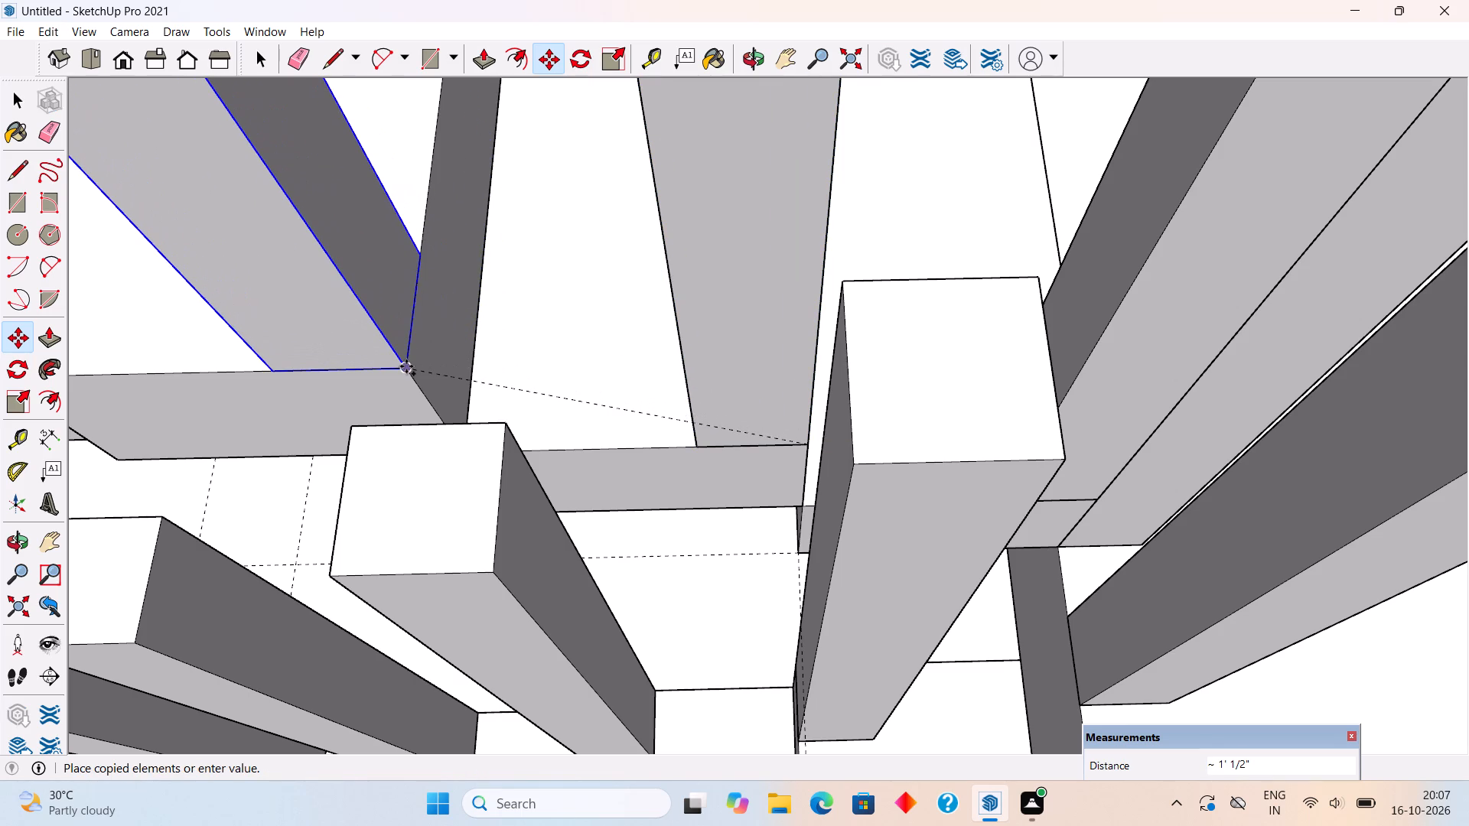
pyautogui.click(406, 366)
pyautogui.press('x')
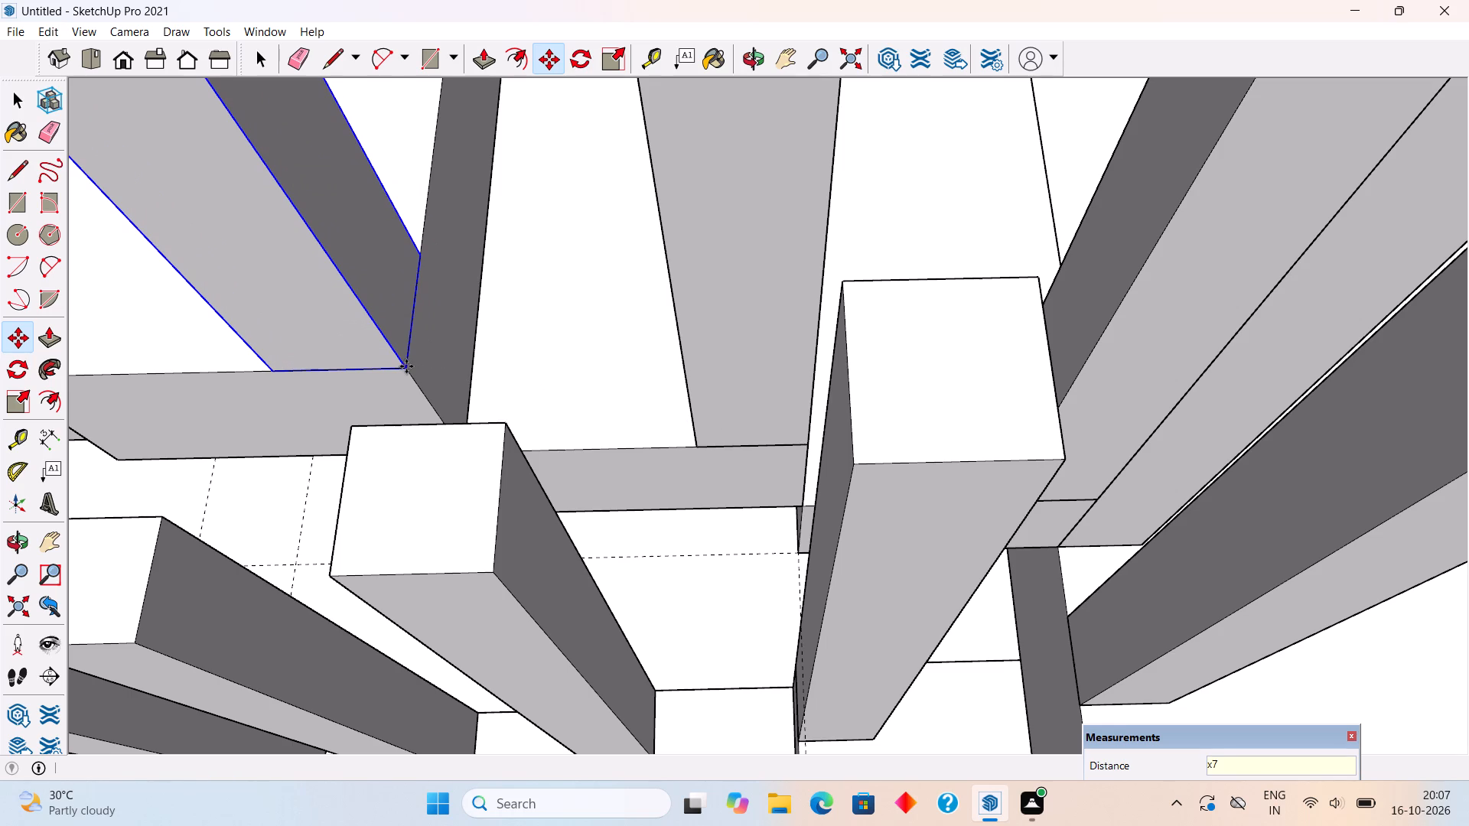
pyautogui.press('7')
pyautogui.press('Return')
pyautogui.scroll(1, 406, 366)
pyautogui.scroll(-8, 406, 366)
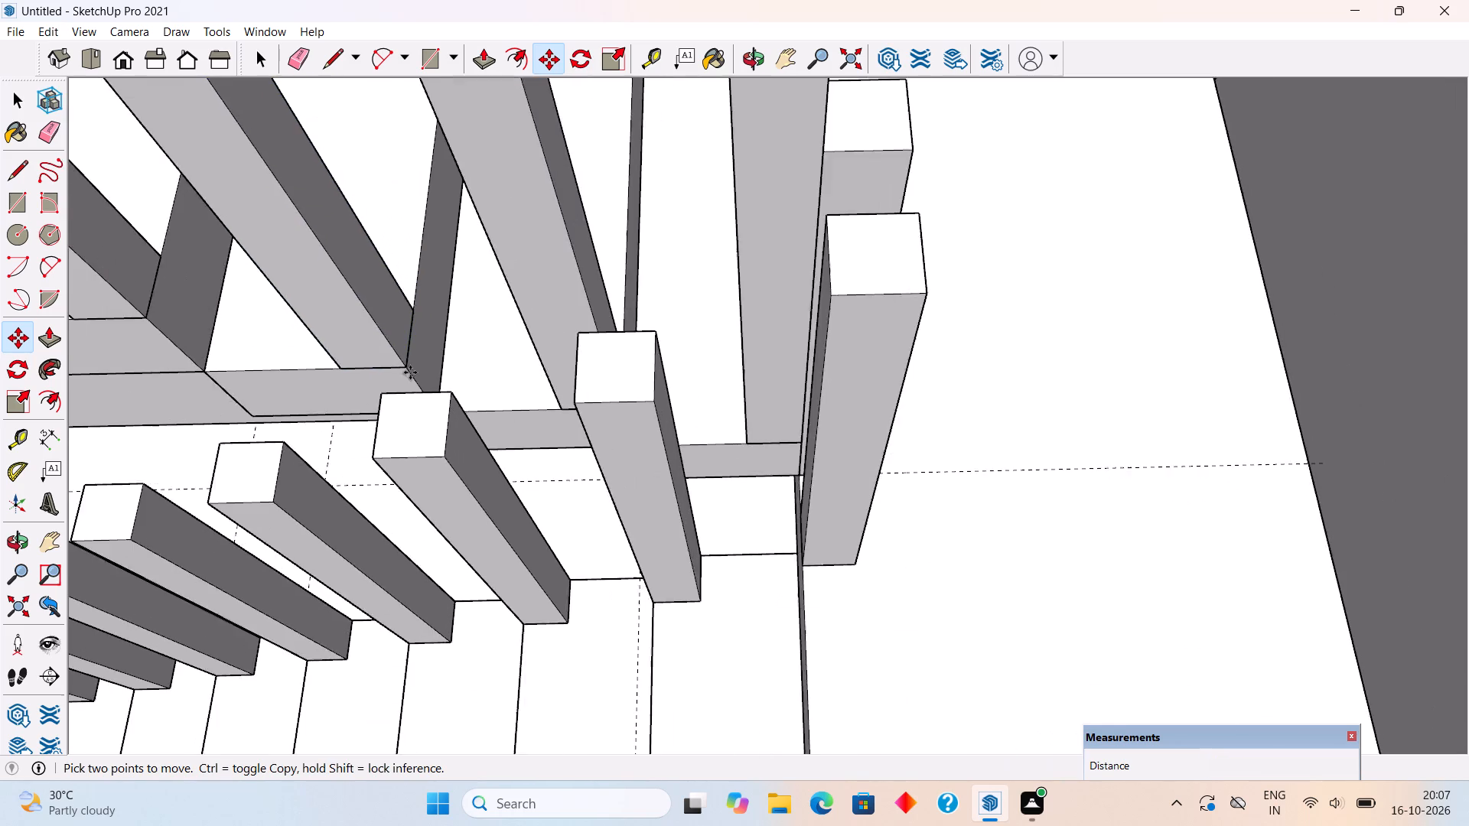
pyautogui.scroll(-20, 410, 372)
pyautogui.scroll(-7, 410, 372)
pyautogui.moveTo(352, 380); pyautogui.dragTo(419, 337, button='middle')
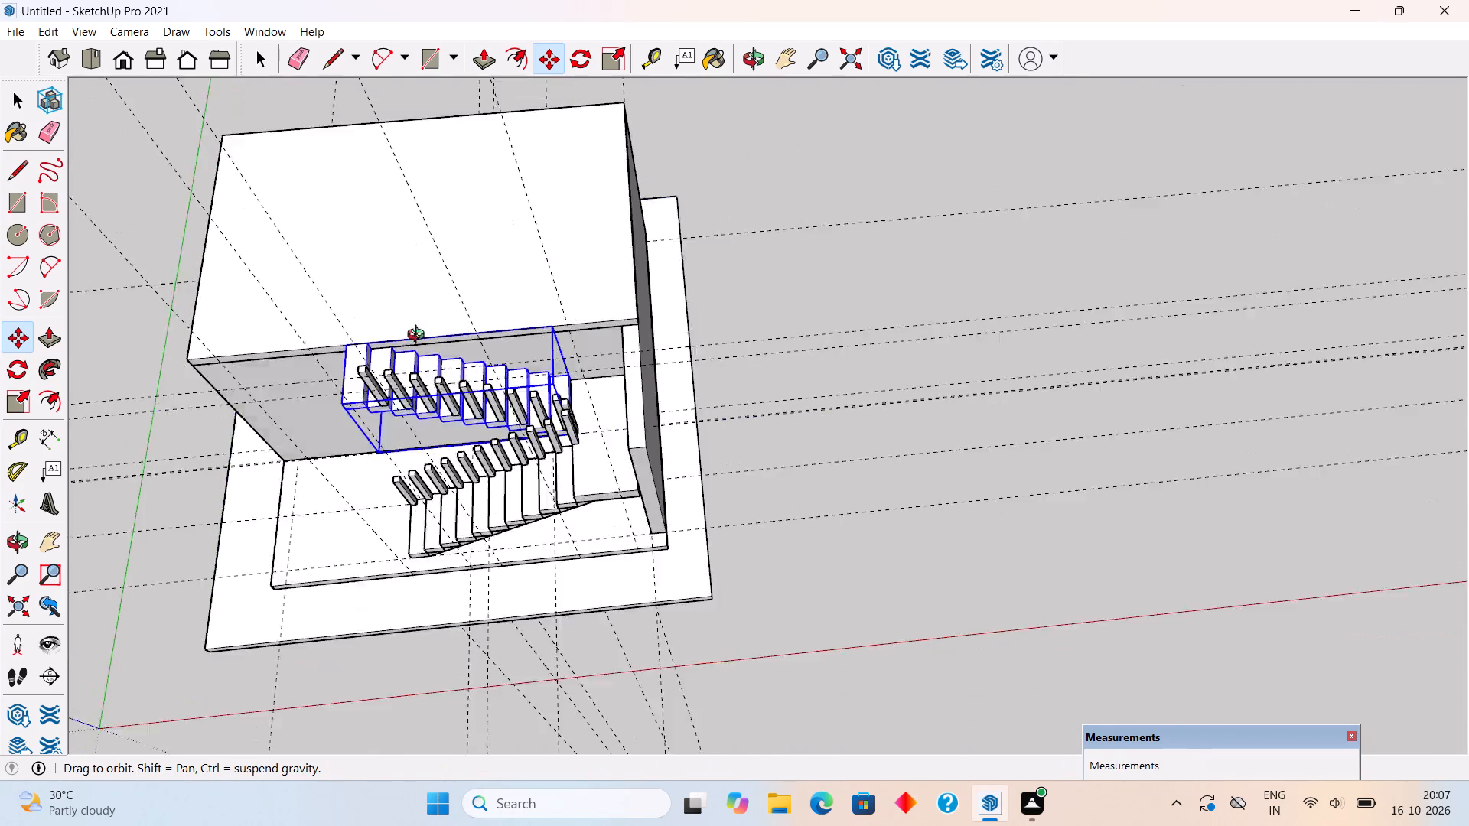
pyautogui.moveTo(419, 337); pyautogui.dragTo(676, 193, button='middle')
pyautogui.scroll(-3, 676, 193)
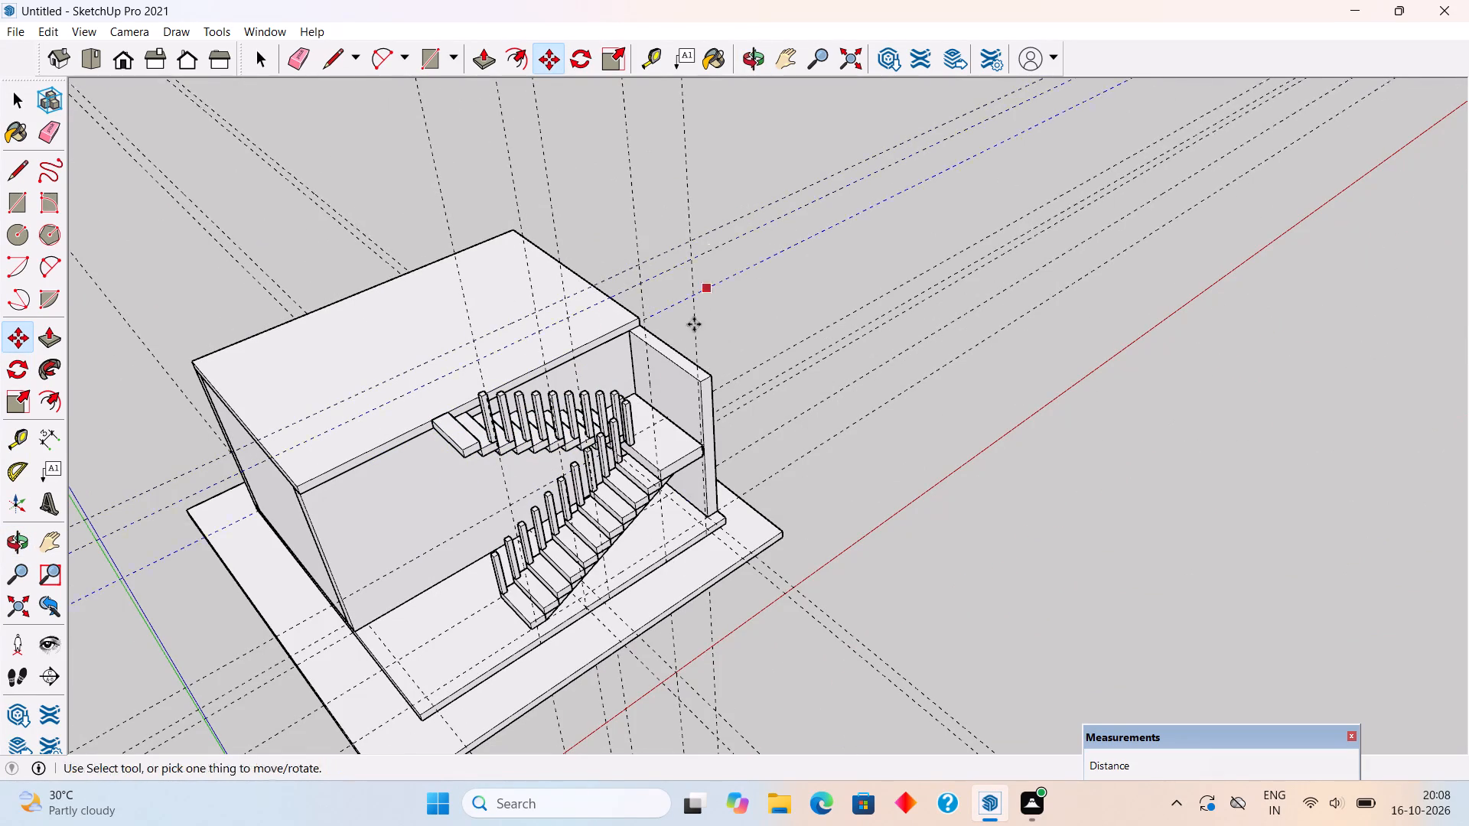
pyautogui.press('space')
# Copy the highest post of the upper flight by its base corner onto the top tread's matching corner, about 1' 1/2" away.
pyautogui.scroll(9, 448, 500)
pyautogui.moveTo(497, 199); pyautogui.dragTo(272, 134, button='middle')
pyautogui.scroll(5, 477, 288)
pyautogui.scroll(3, 544, 251)
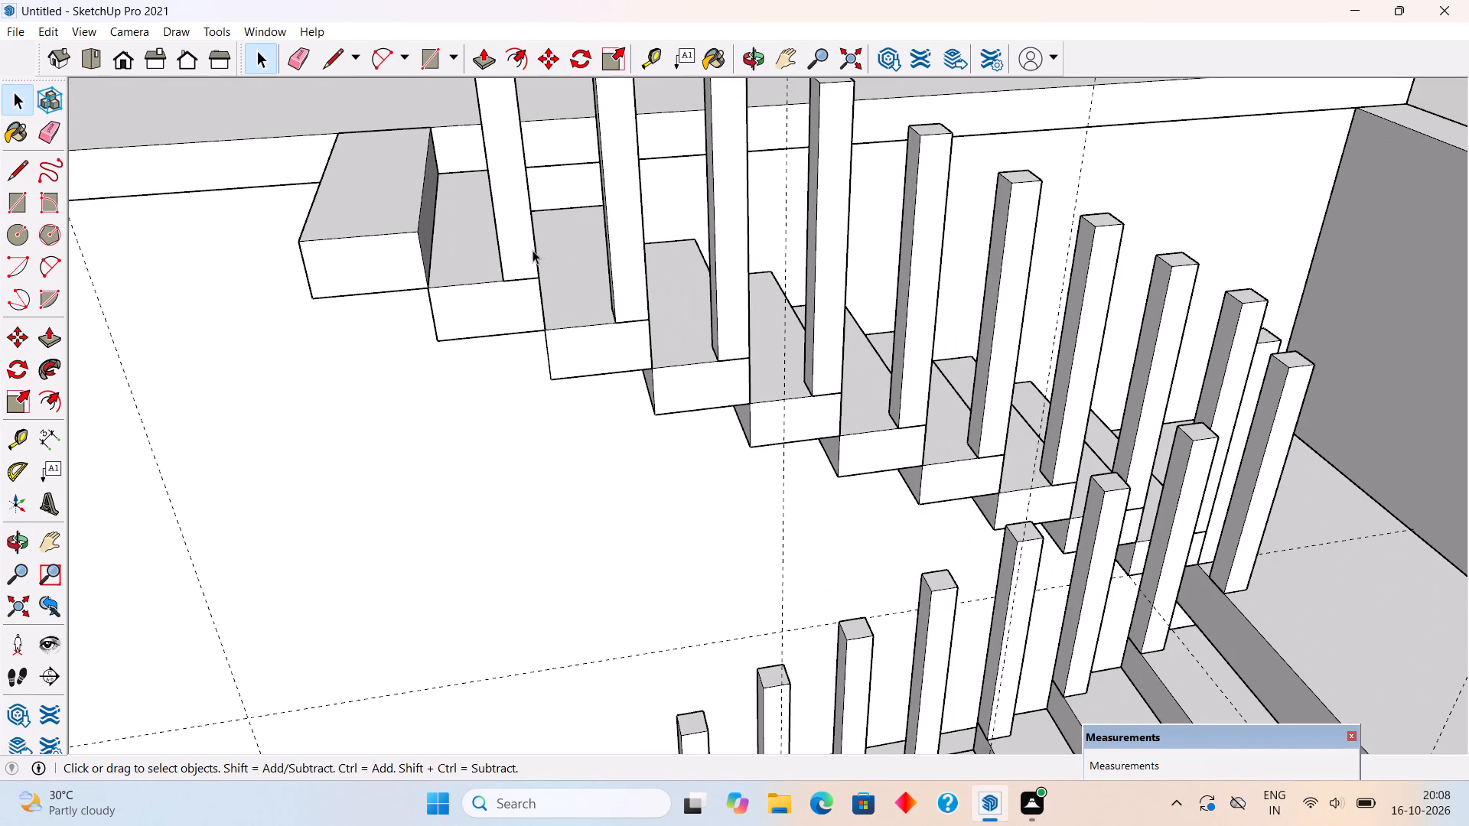
pyautogui.click(533, 250)
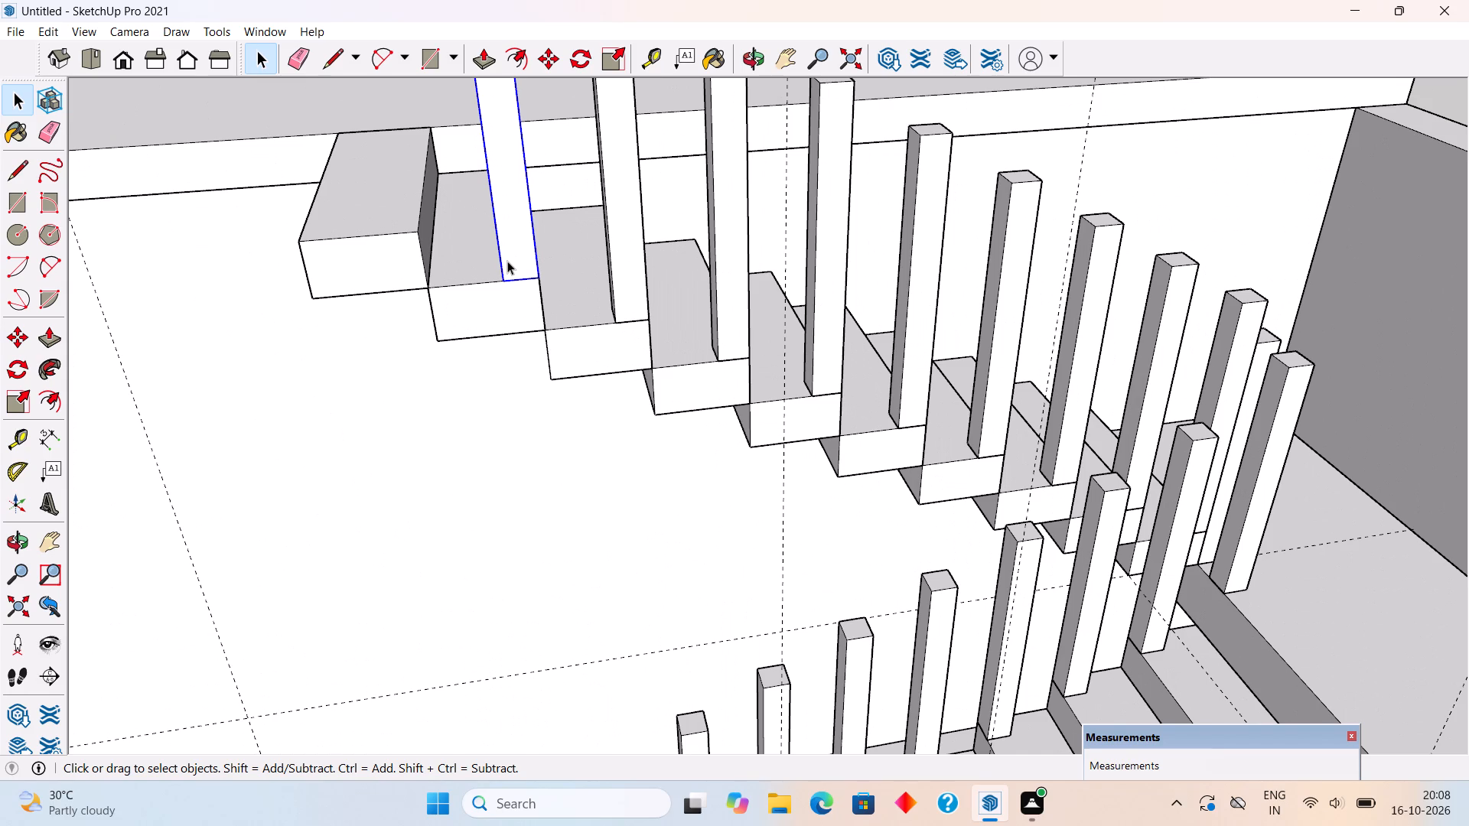
pyautogui.press('m')
pyautogui.click(503, 284)
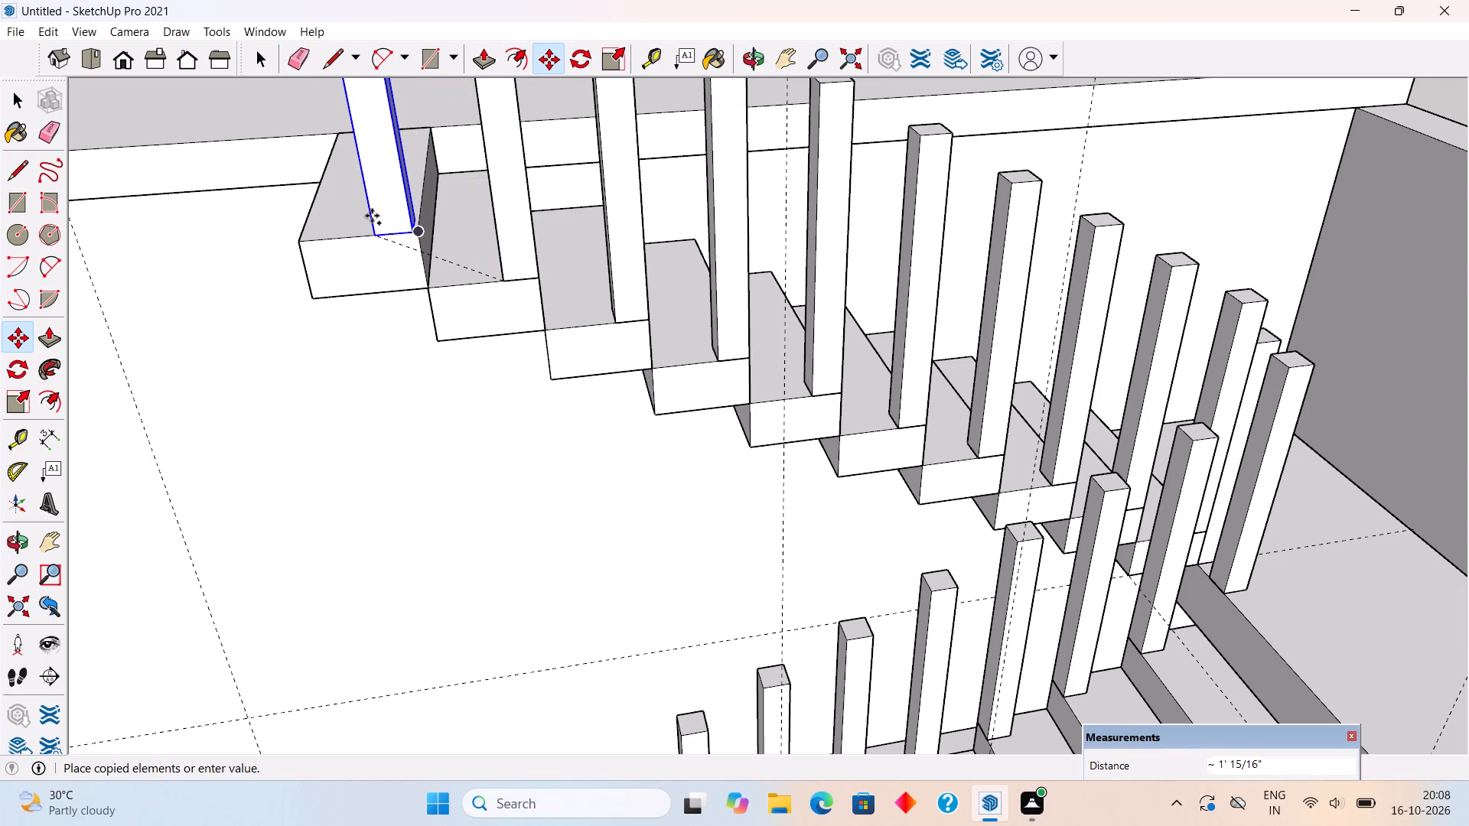
pyautogui.press('space')
pyautogui.press('m')
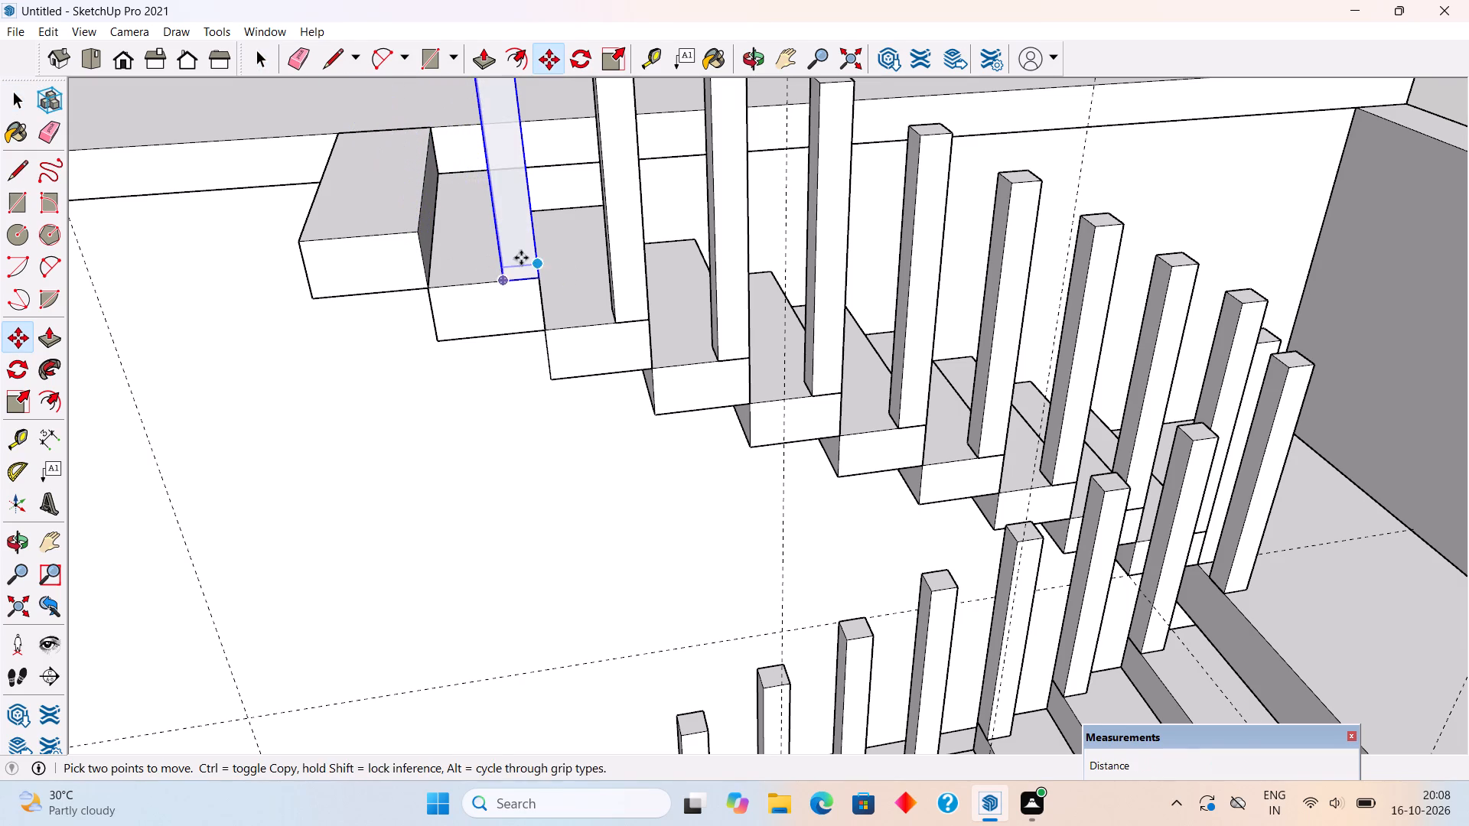
pyautogui.click(543, 275)
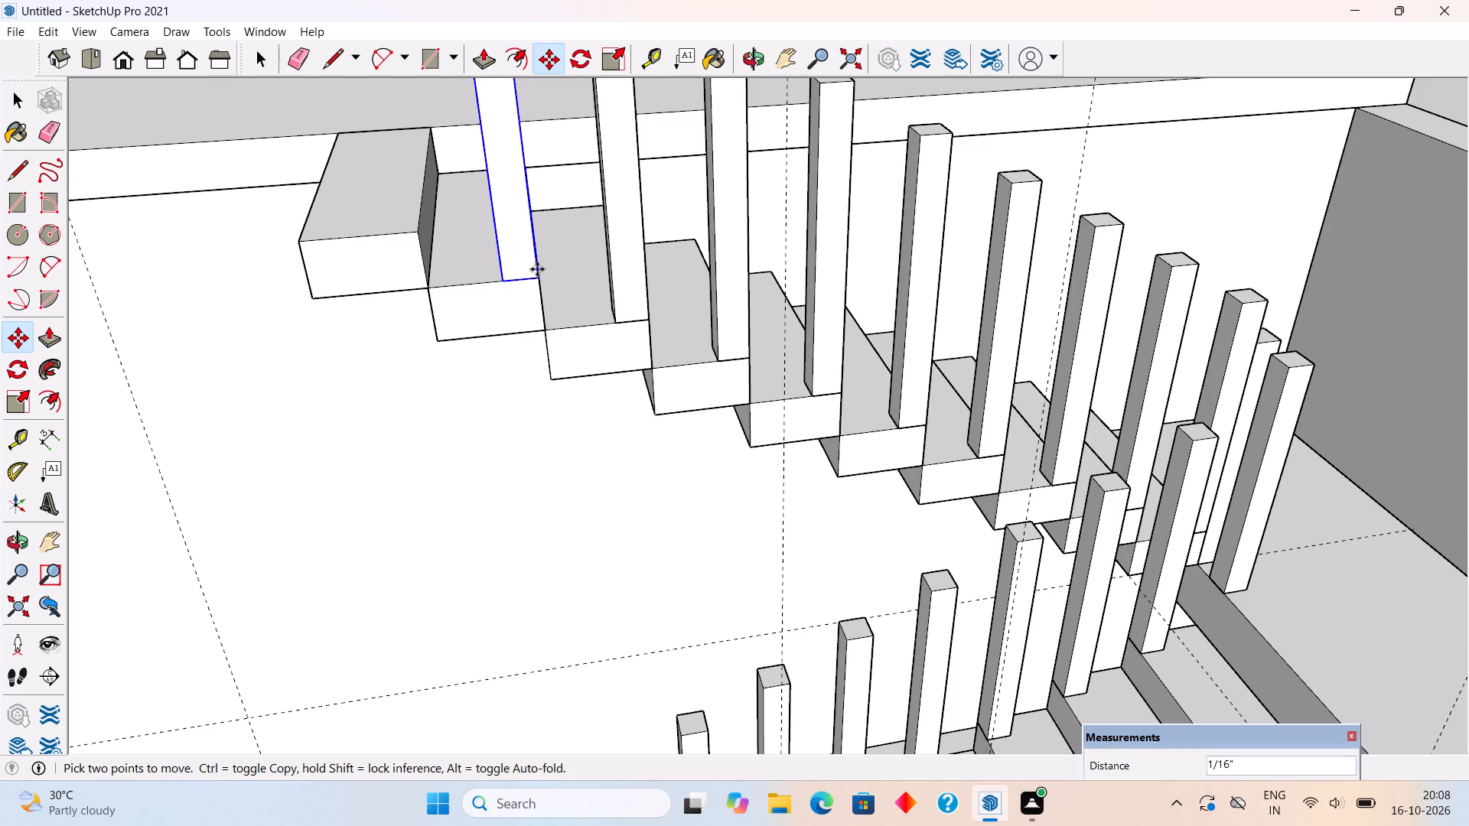
pyautogui.click(412, 230)
pyautogui.press('space')
pyautogui.scroll(-14, 412, 230)
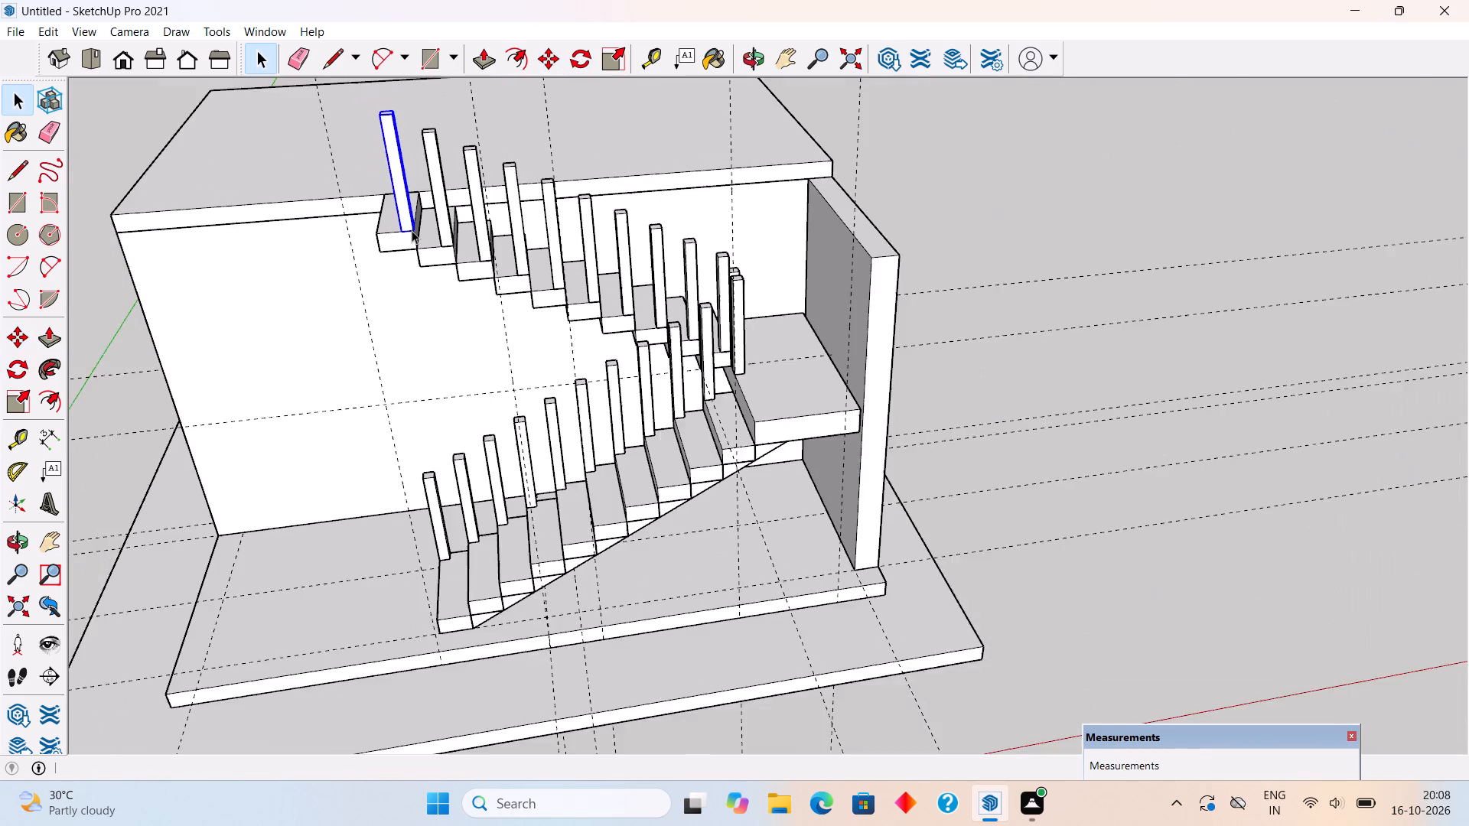
pyautogui.click(932, 241)
pyautogui.moveTo(647, 296); pyautogui.dragTo(784, 381, button='middle')
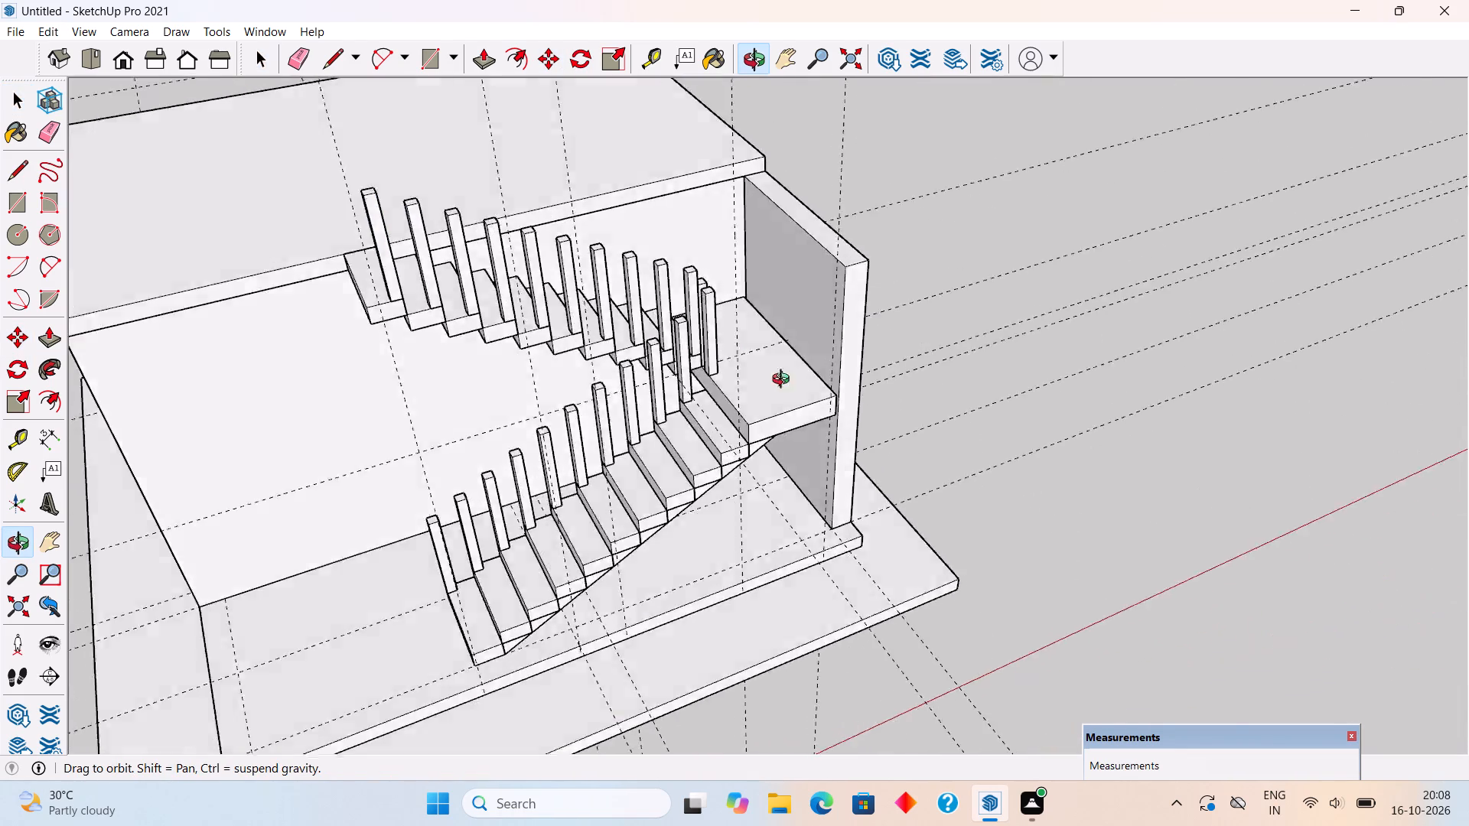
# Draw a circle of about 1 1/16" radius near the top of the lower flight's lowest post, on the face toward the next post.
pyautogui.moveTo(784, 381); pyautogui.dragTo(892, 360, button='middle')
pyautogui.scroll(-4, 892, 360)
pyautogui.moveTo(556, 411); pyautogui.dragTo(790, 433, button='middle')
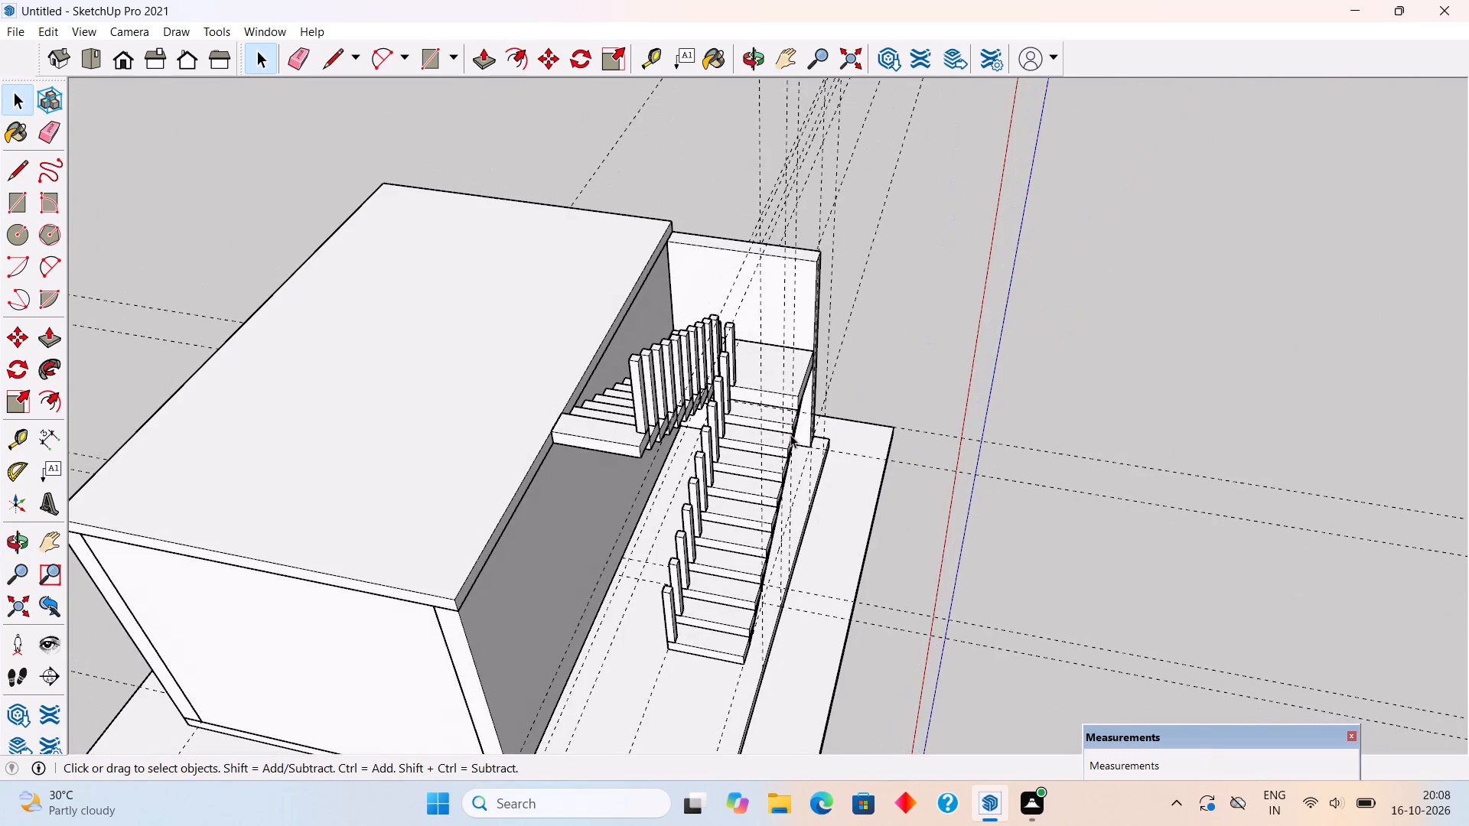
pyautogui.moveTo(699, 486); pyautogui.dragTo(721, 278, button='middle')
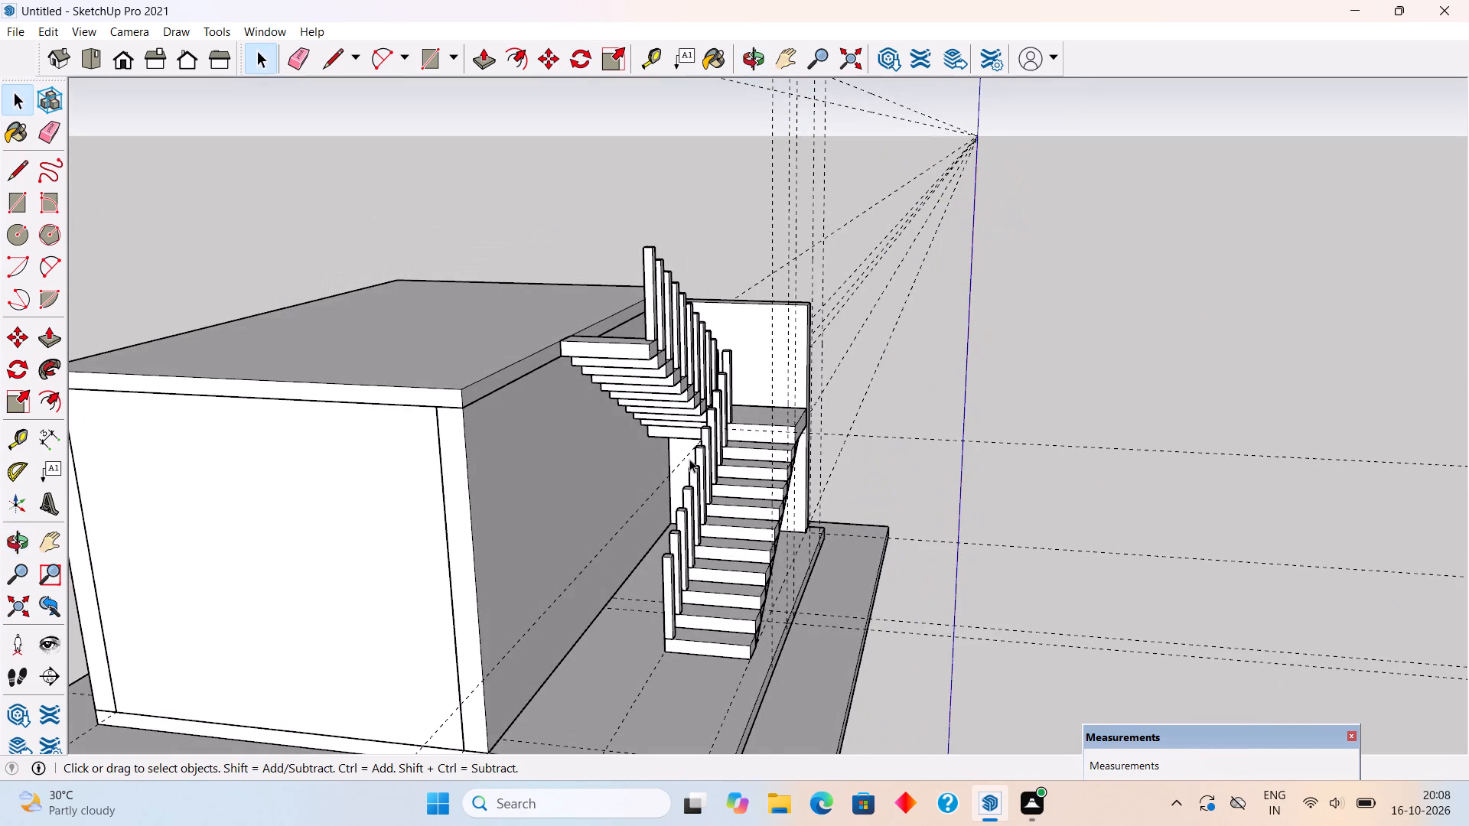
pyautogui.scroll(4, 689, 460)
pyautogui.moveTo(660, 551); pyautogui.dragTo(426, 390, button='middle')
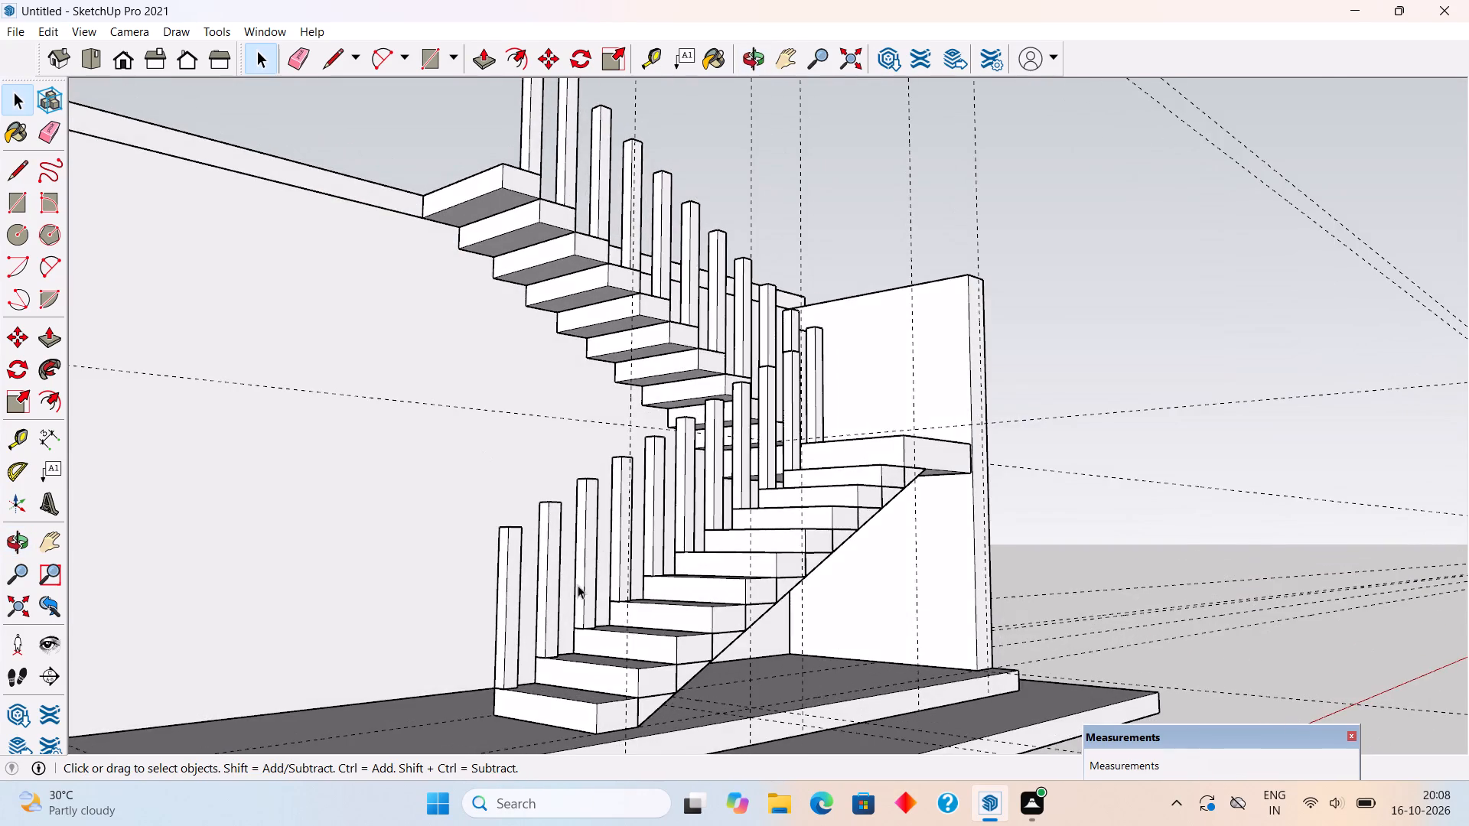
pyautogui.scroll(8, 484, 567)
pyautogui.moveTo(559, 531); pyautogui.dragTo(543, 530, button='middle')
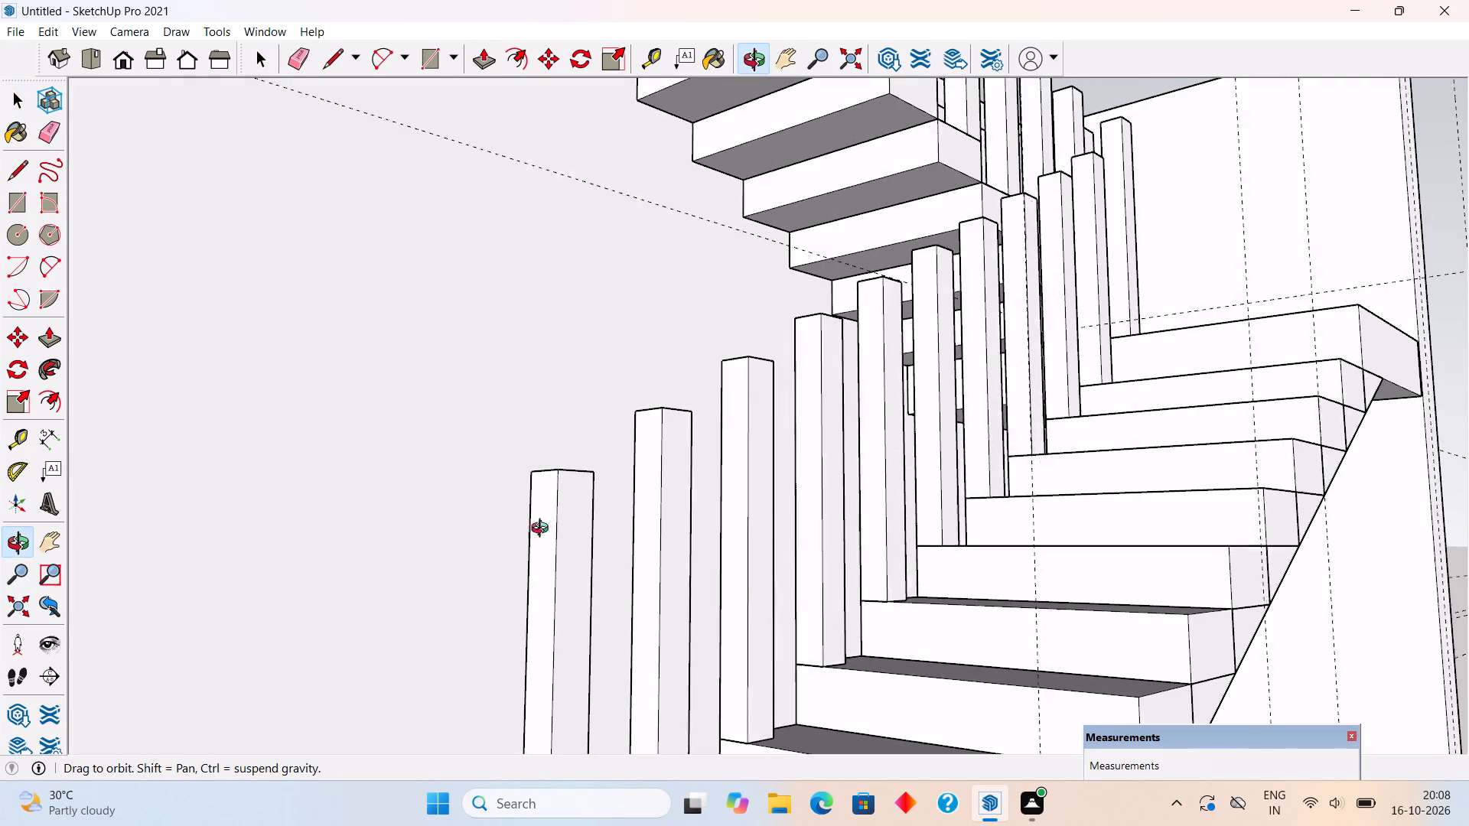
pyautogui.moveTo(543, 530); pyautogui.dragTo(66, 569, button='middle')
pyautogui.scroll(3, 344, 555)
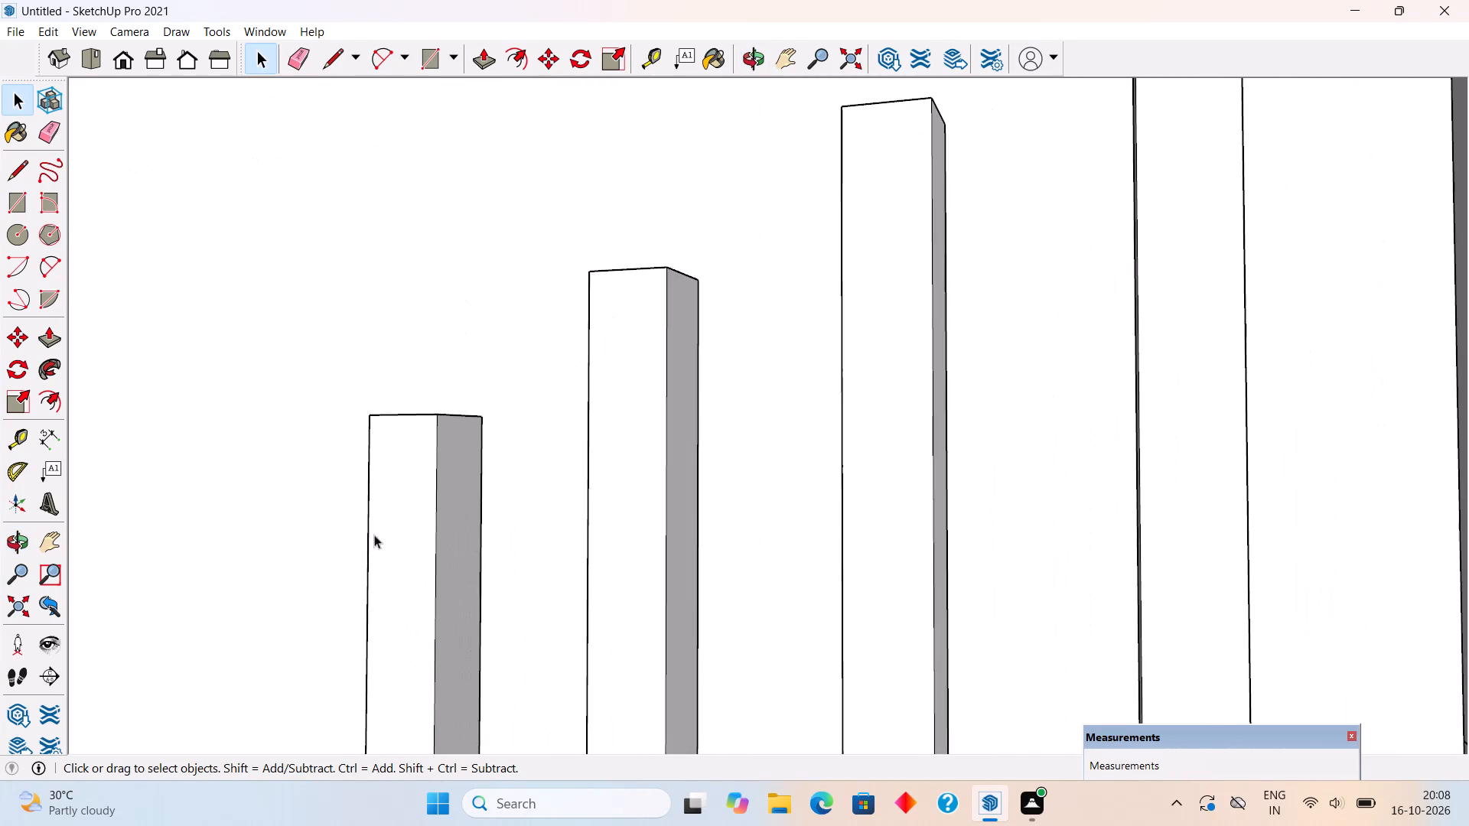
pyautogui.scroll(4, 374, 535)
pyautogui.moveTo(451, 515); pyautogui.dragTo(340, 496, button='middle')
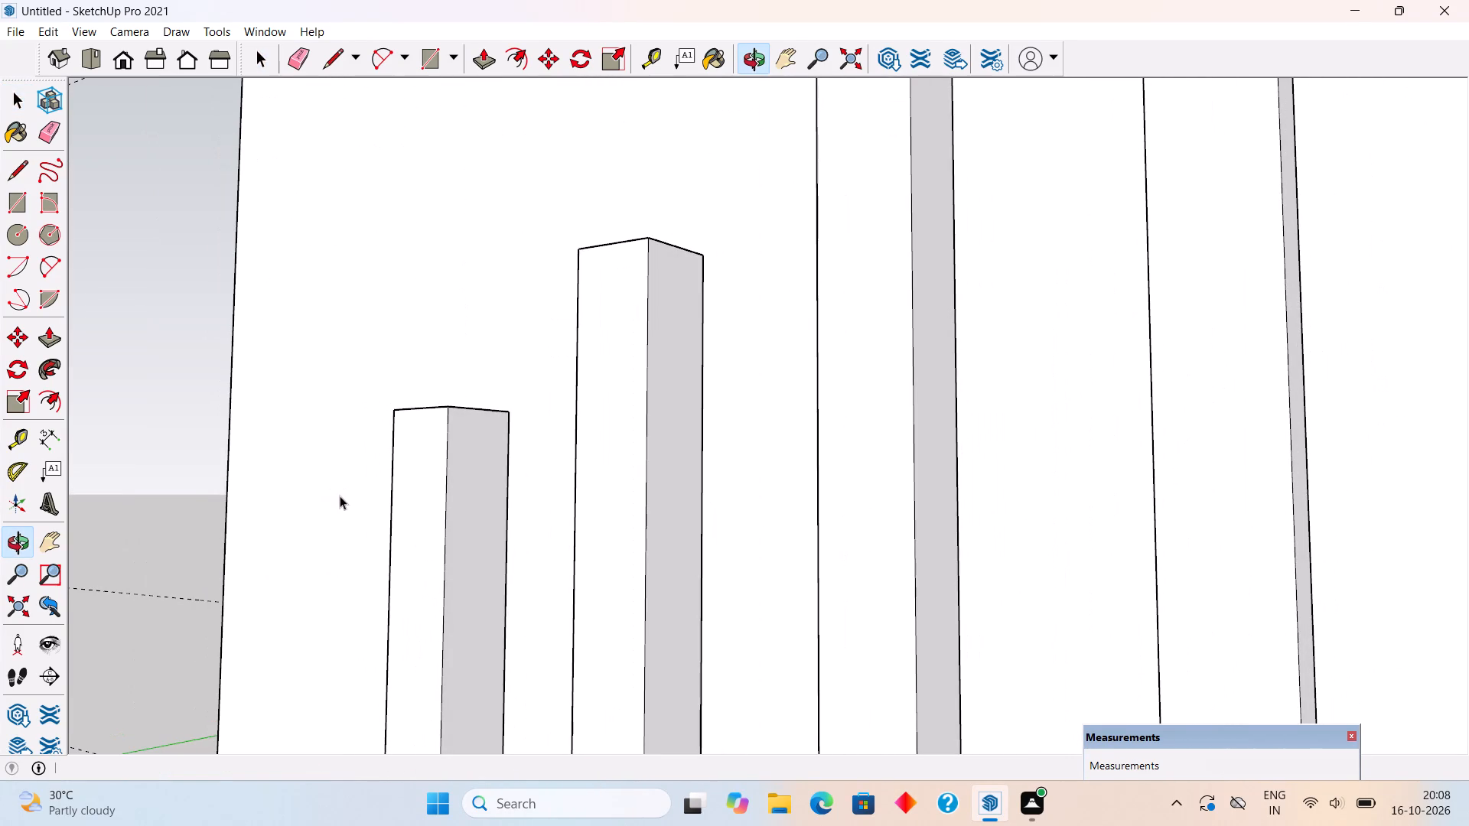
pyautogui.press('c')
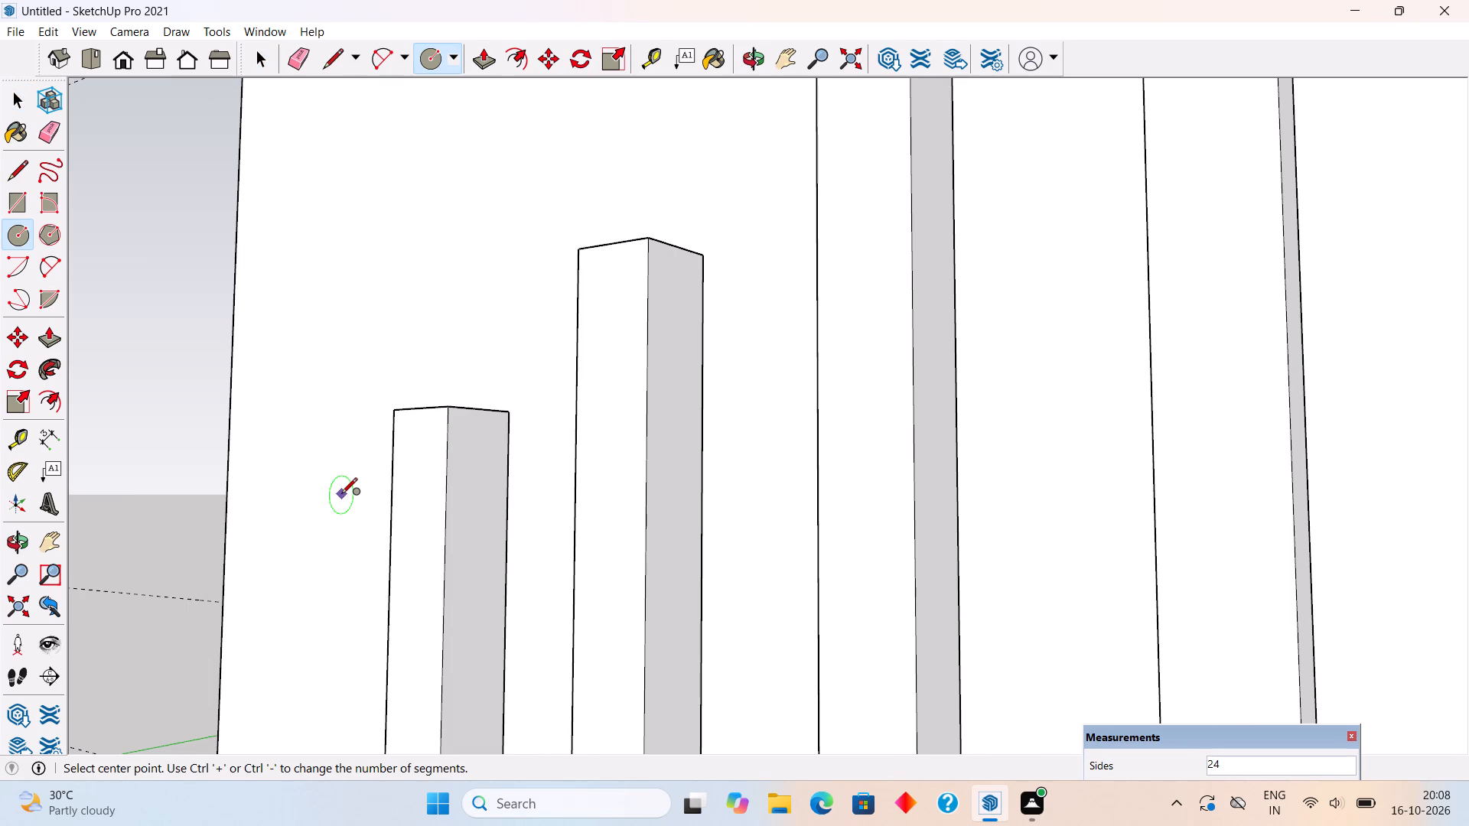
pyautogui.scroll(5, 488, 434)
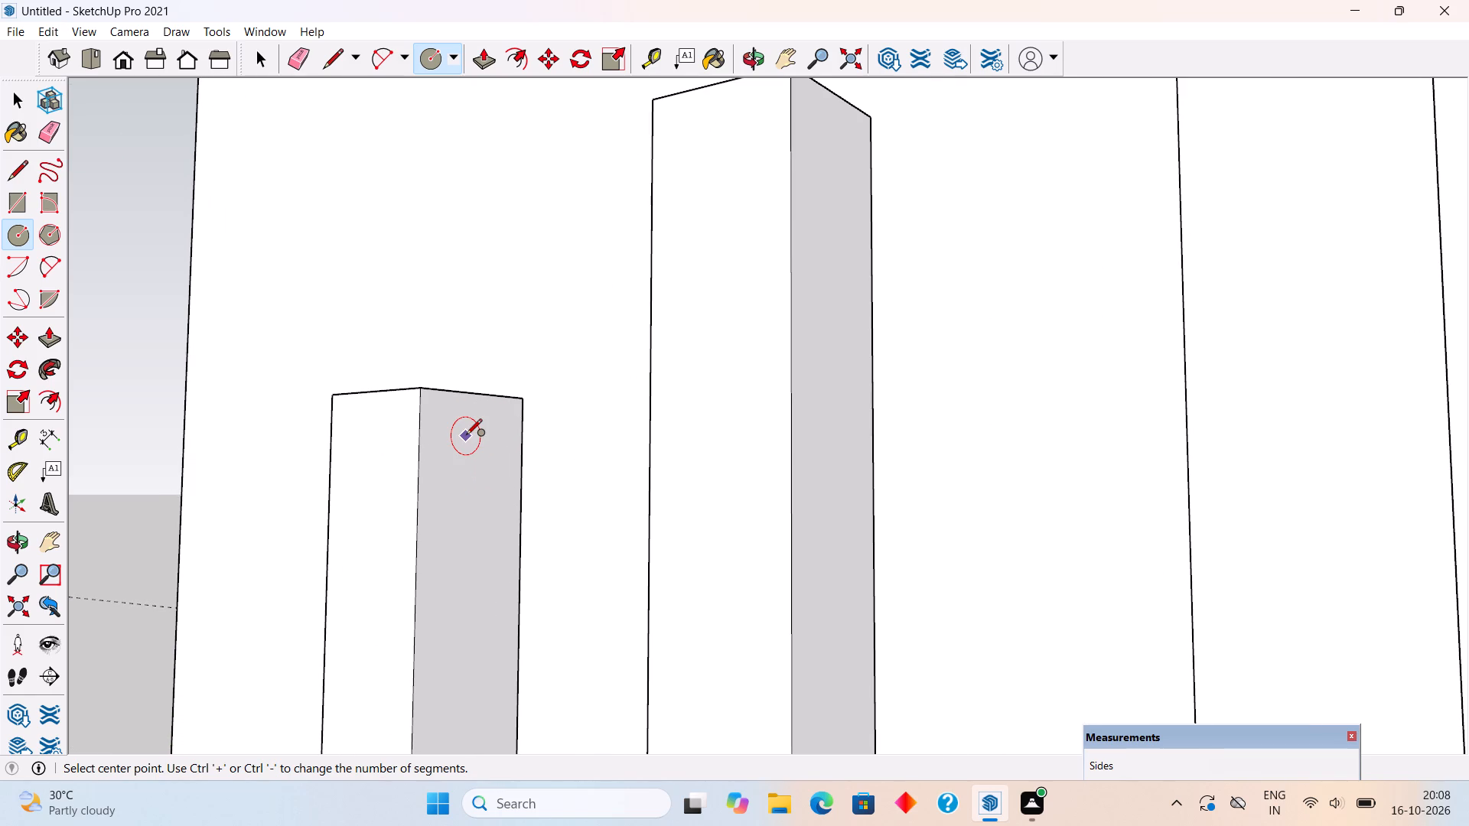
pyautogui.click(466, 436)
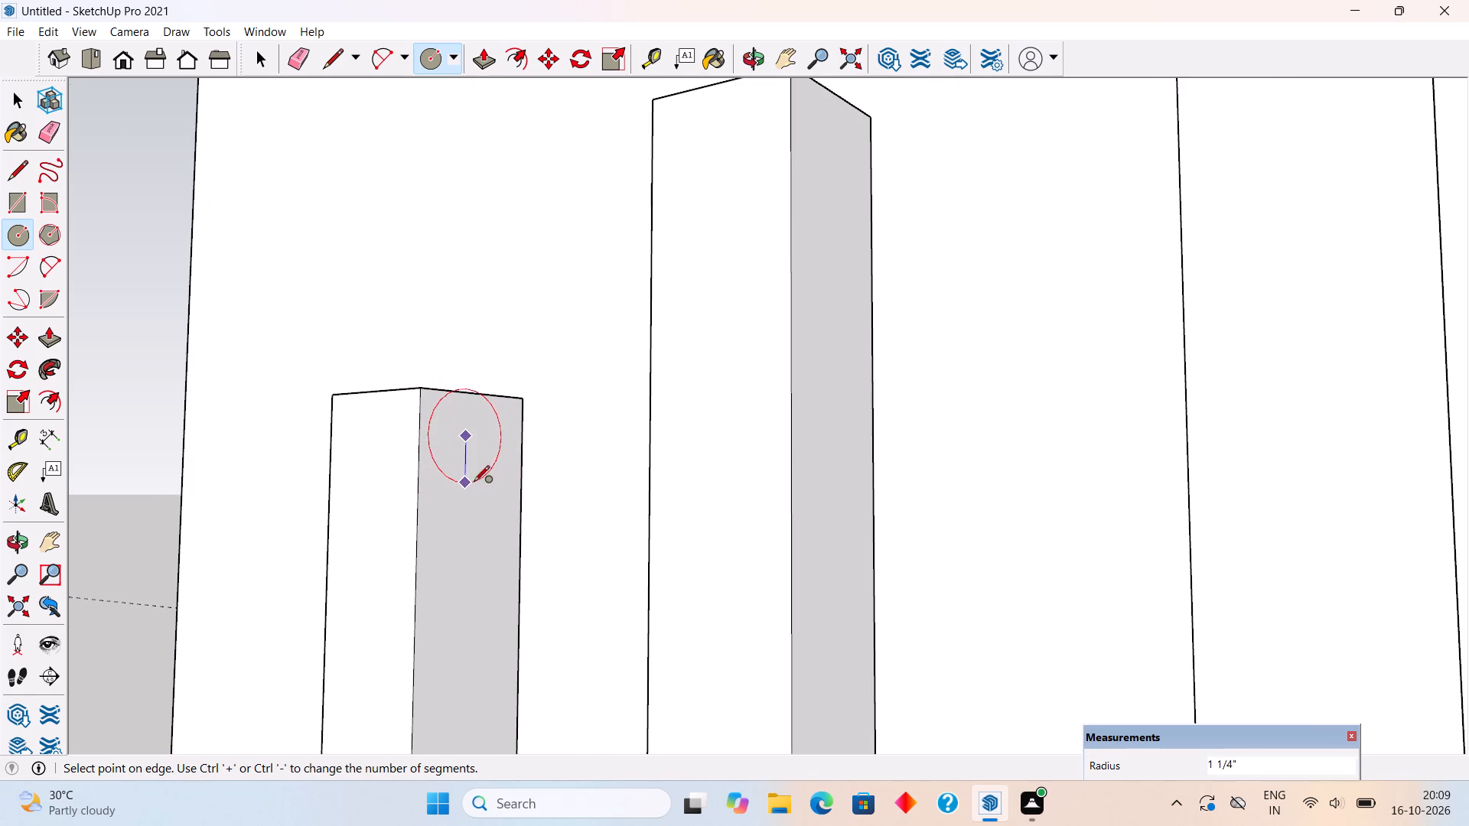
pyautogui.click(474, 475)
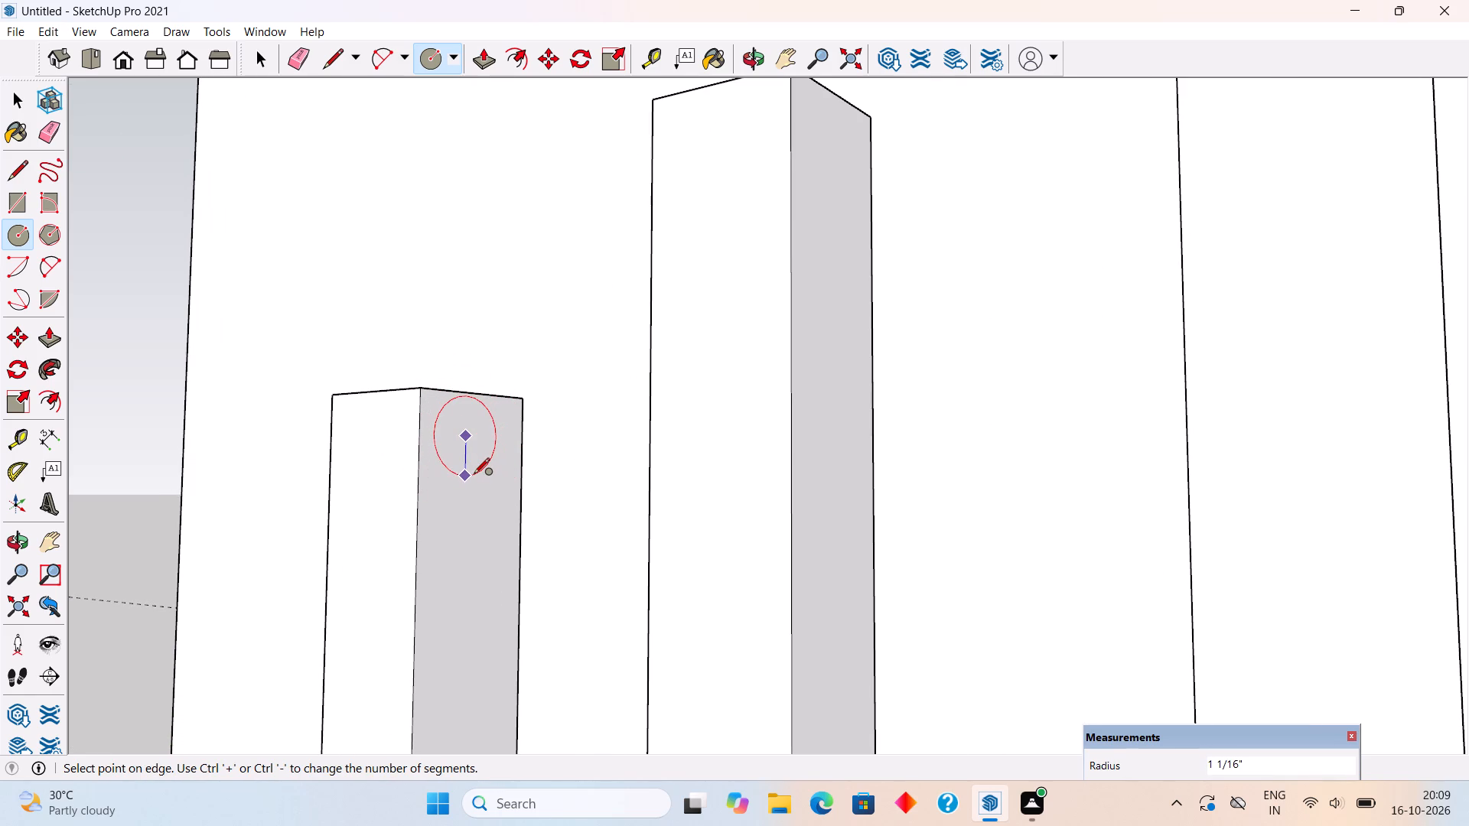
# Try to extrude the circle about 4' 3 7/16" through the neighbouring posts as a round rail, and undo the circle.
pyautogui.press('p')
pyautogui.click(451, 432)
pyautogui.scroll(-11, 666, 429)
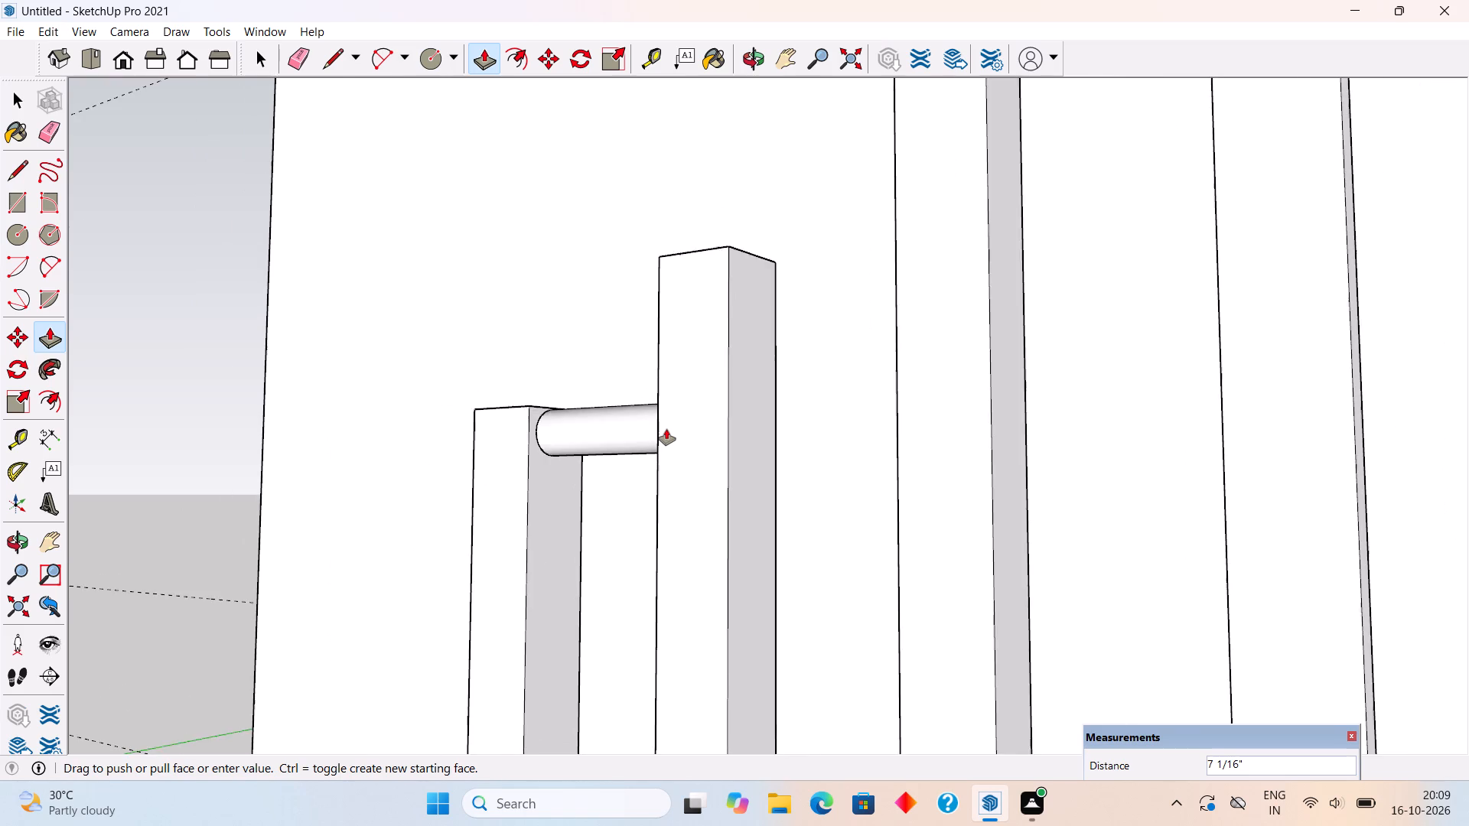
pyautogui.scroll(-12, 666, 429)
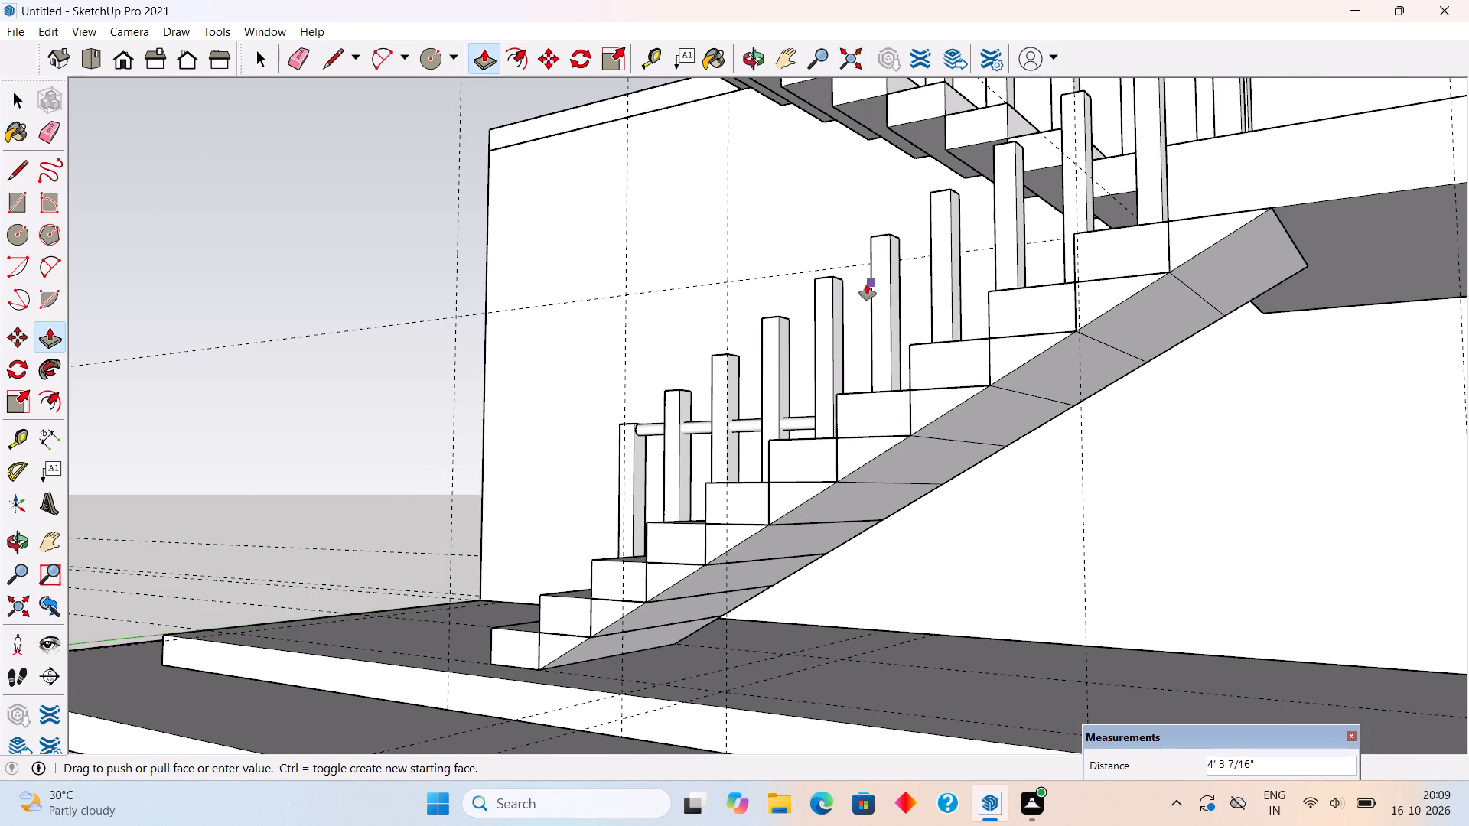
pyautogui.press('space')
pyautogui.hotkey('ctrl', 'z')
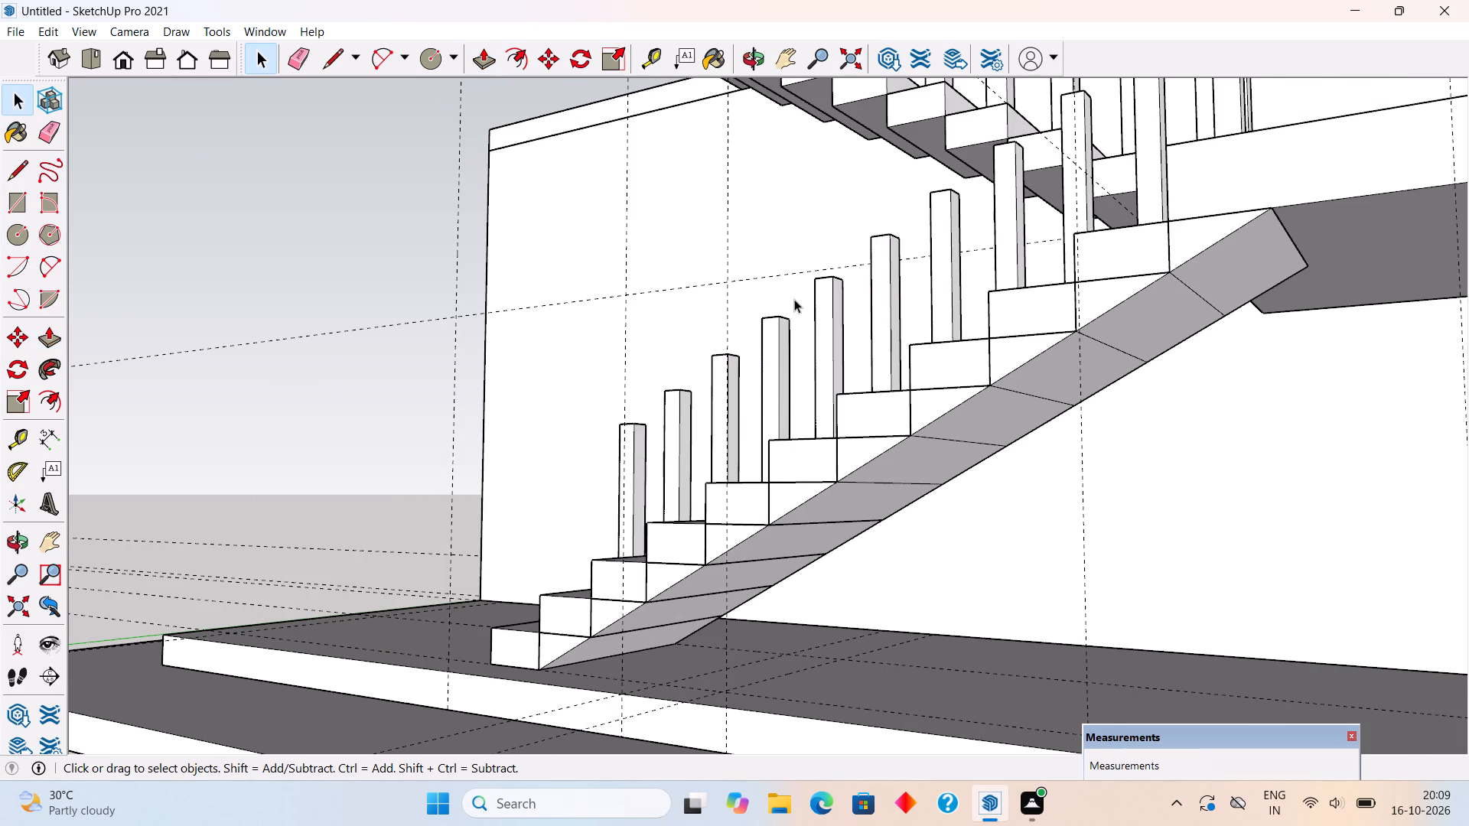
# Draw an upright rectangle of about 2 9/16" by 3 9/16" on the outer top edge of the lower flight's lowest post.
pyautogui.scroll(-3, 792, 300)
pyautogui.moveTo(790, 333); pyautogui.dragTo(1349, 602, button='middle')
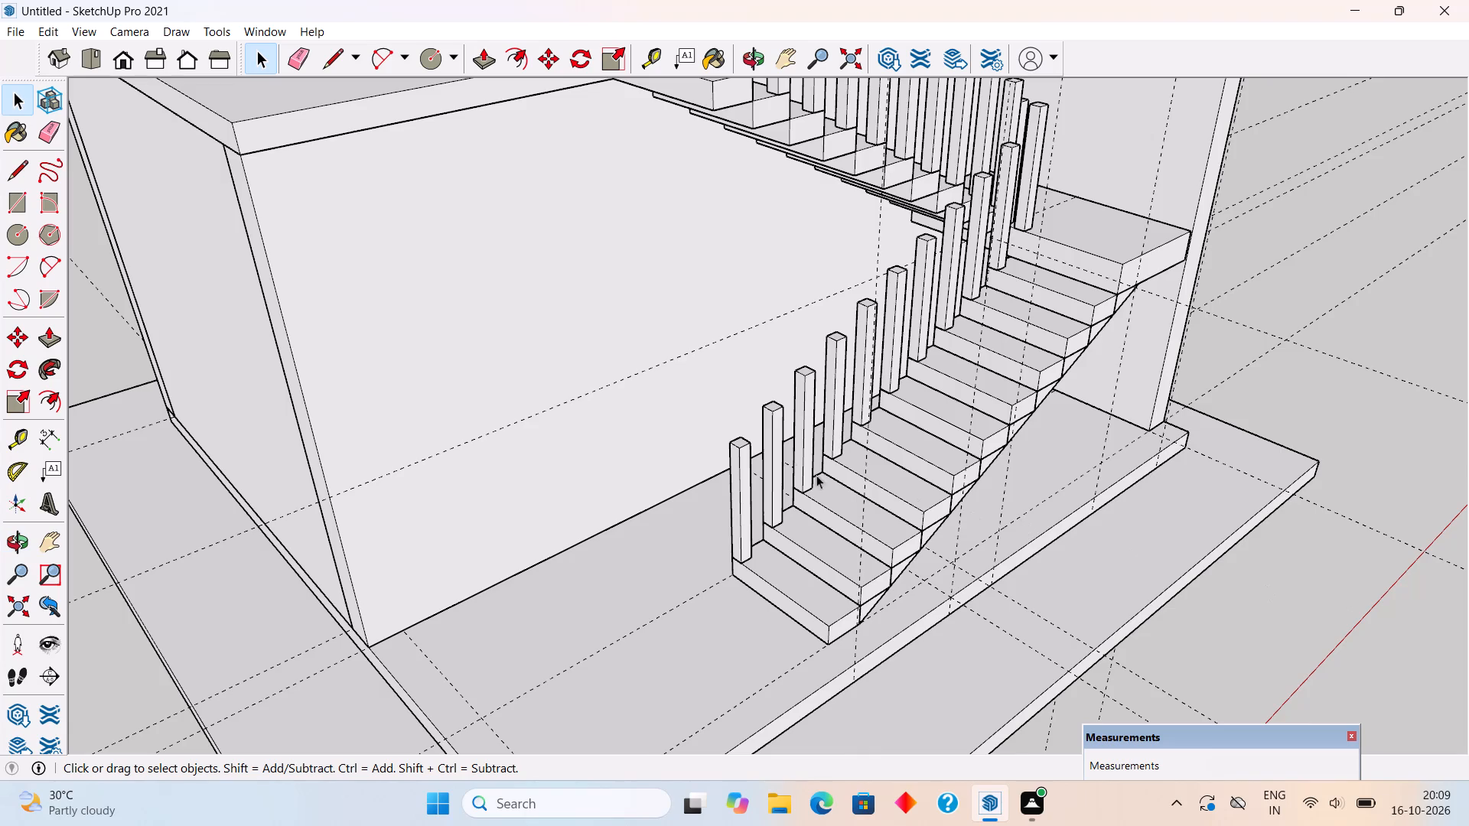
pyautogui.scroll(13, 732, 436)
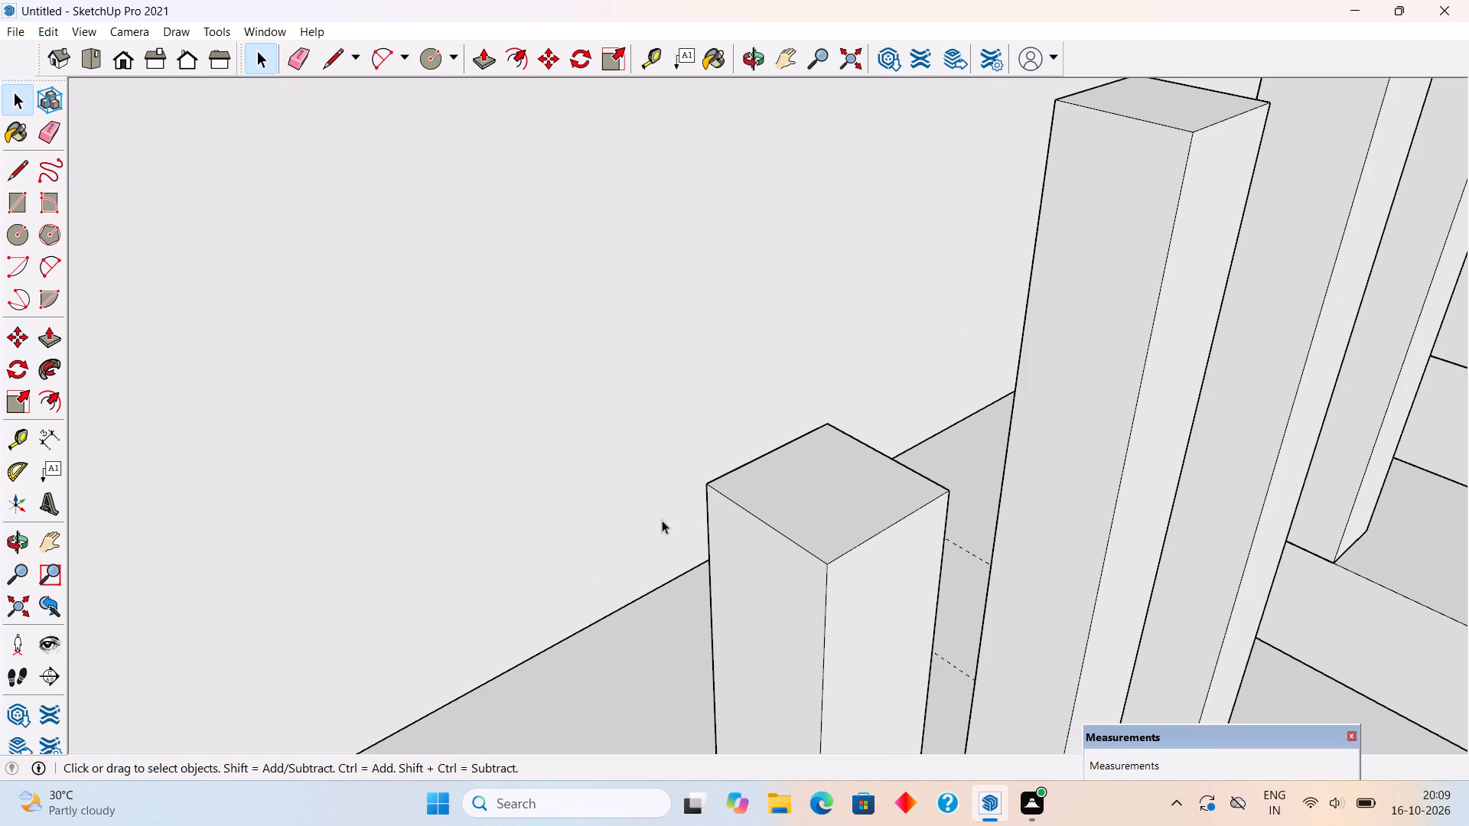
pyautogui.moveTo(745, 505); pyautogui.dragTo(946, 426, button='middle')
pyautogui.scroll(-3, 946, 426)
pyautogui.moveTo(933, 476); pyautogui.dragTo(979, 433, button='middle')
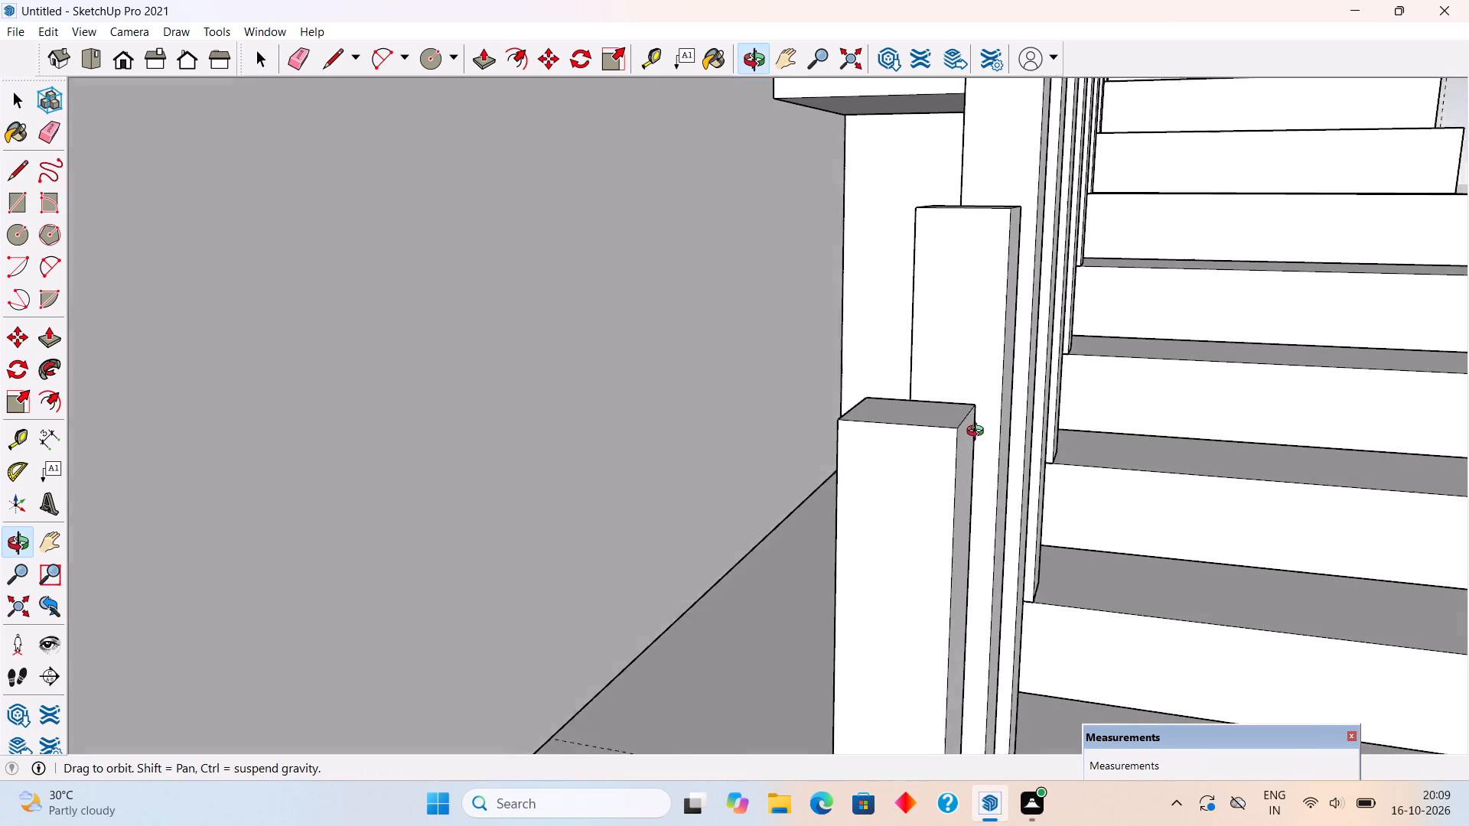
pyautogui.moveTo(979, 433); pyautogui.dragTo(980, 434, button='middle')
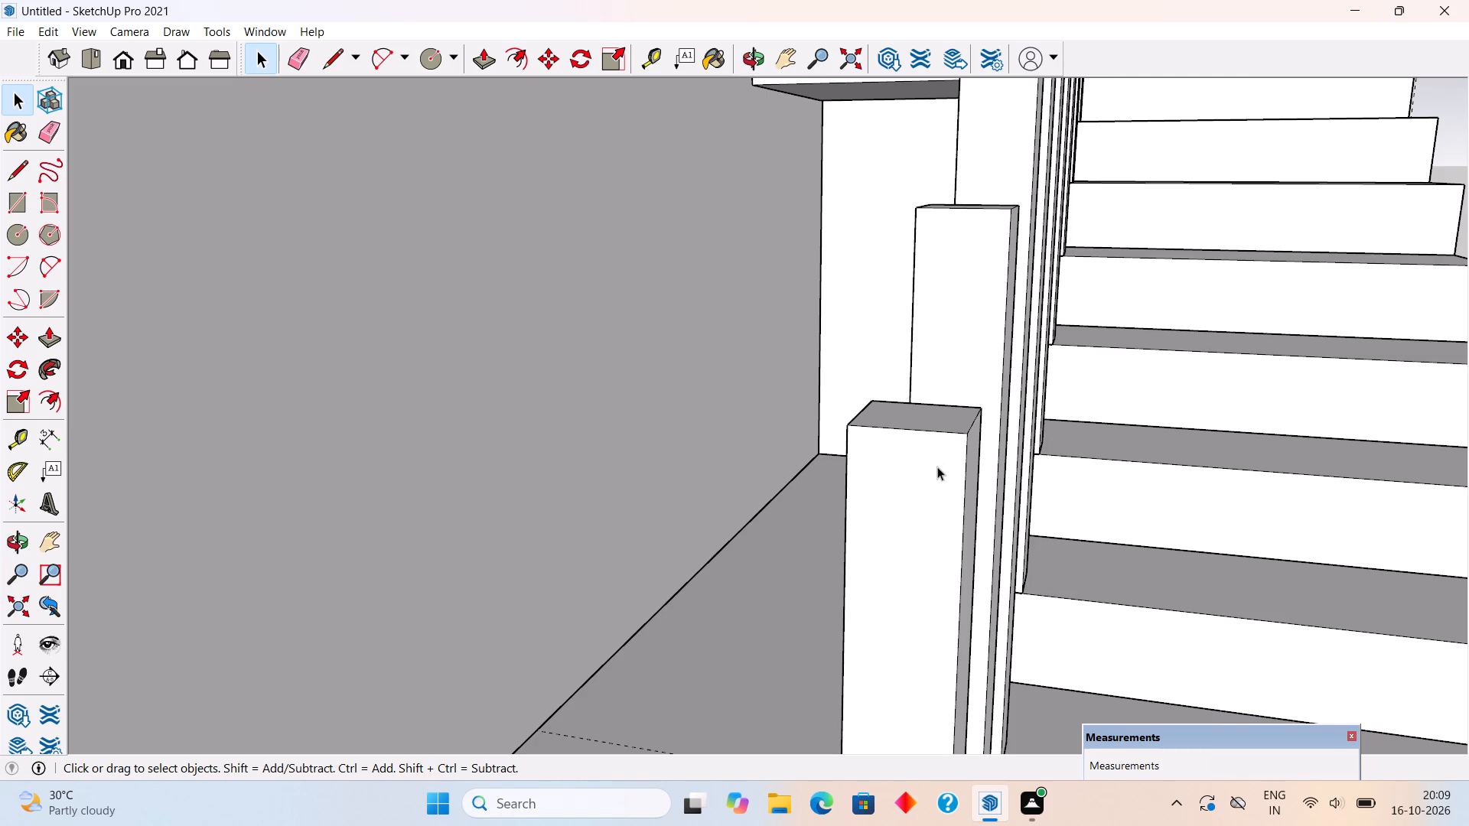
pyautogui.press('r')
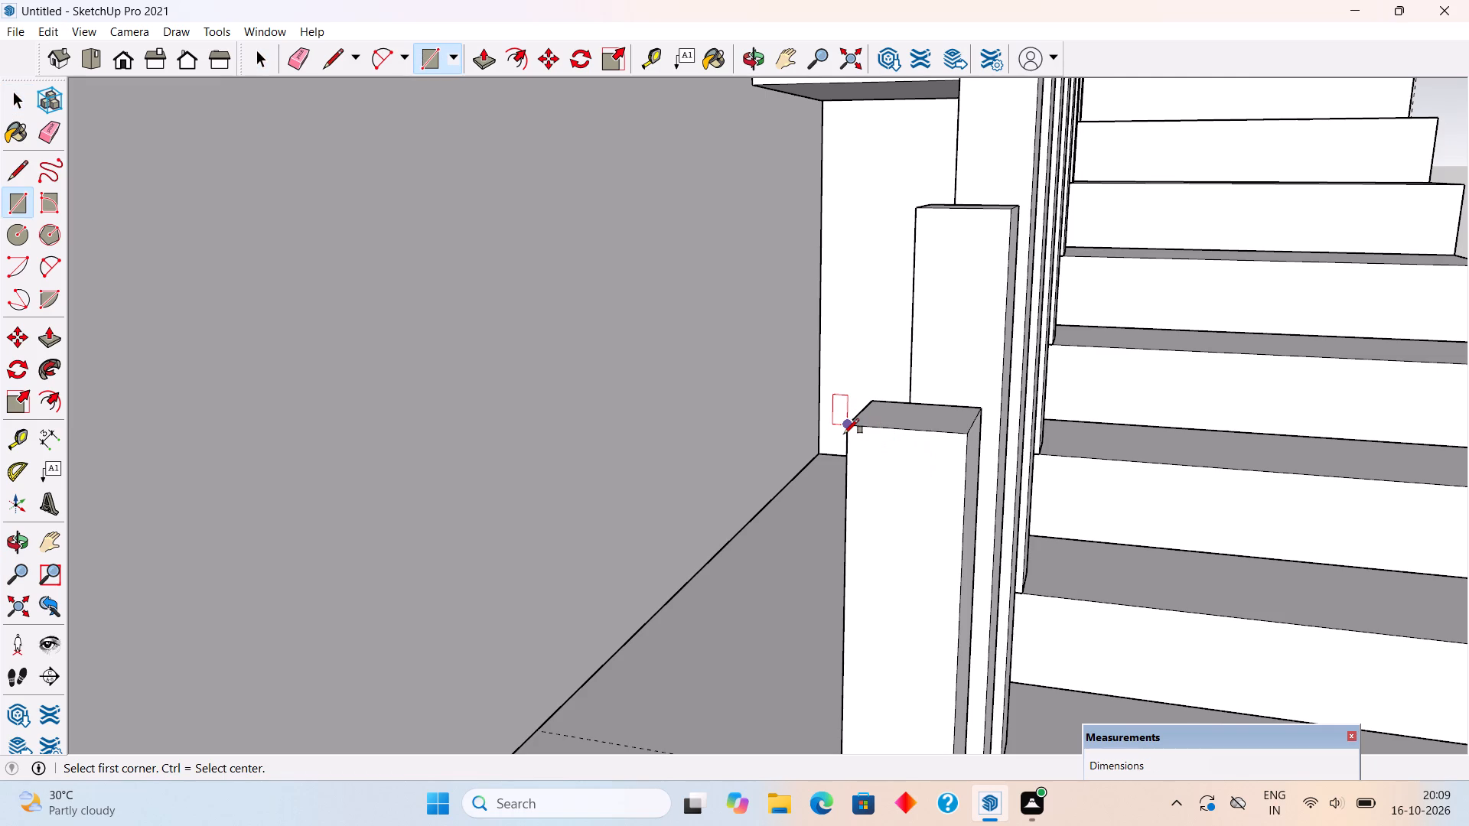
pyautogui.click(844, 432)
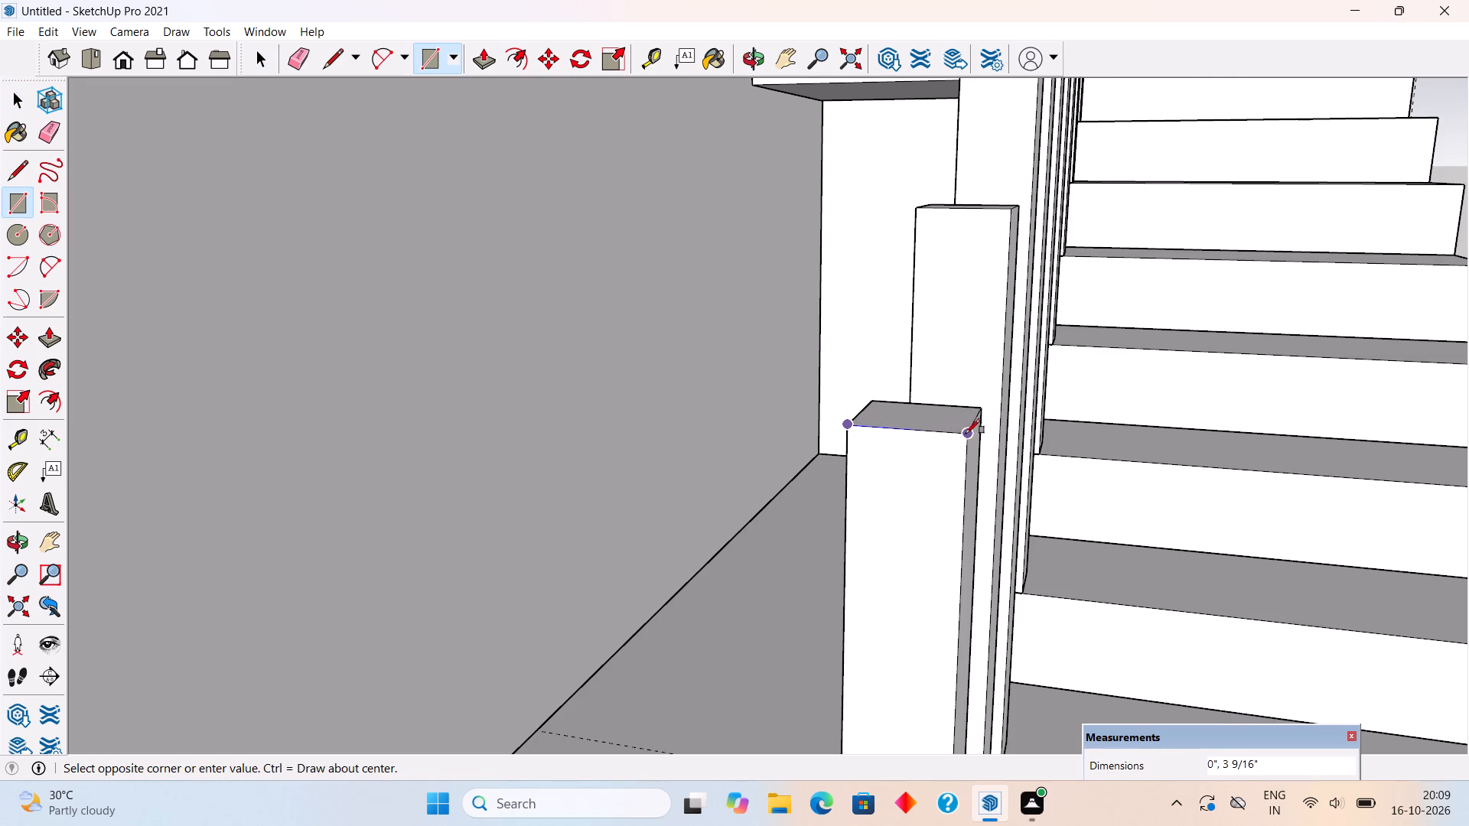
pyautogui.click(960, 346)
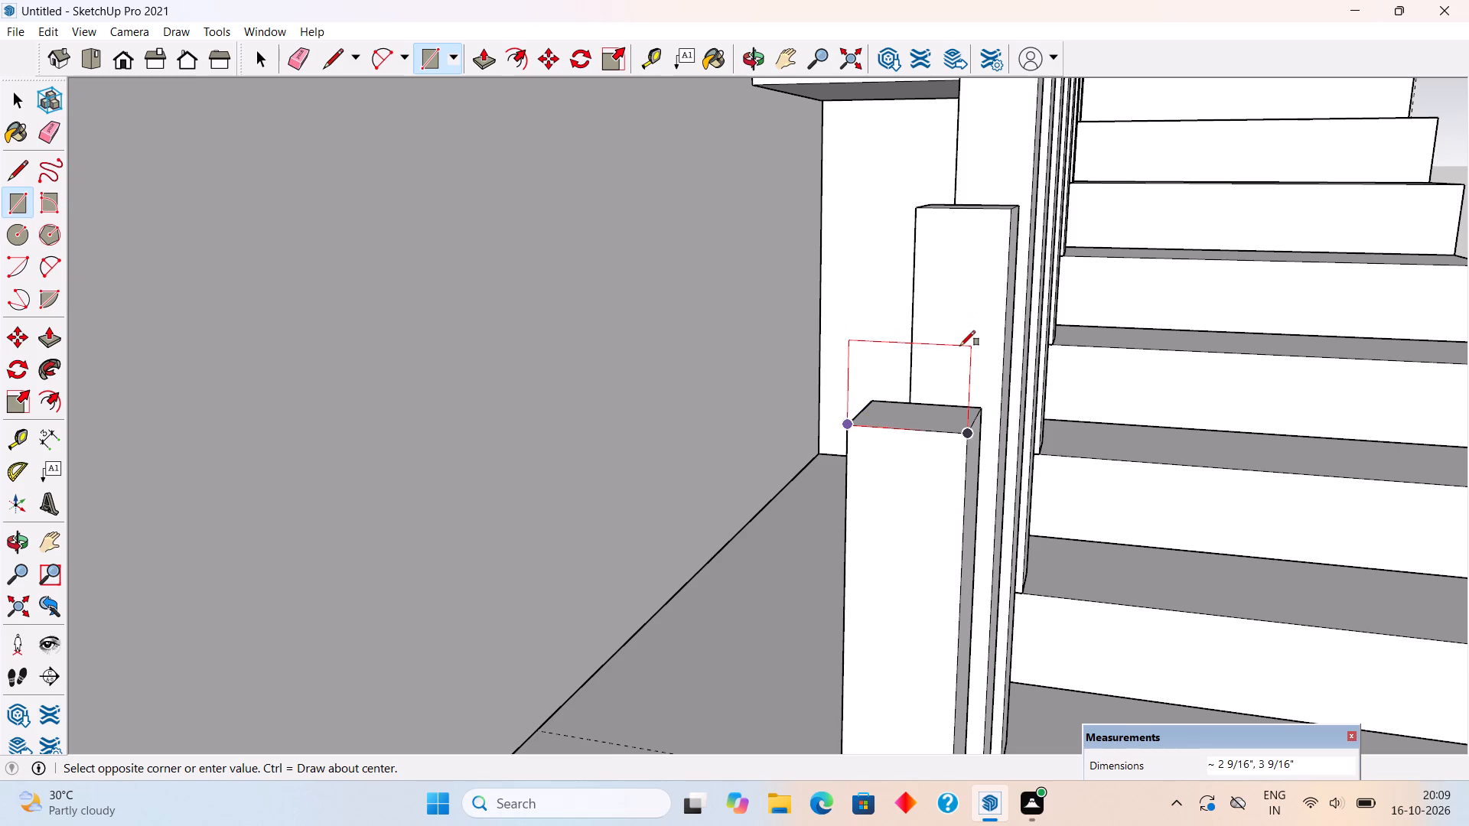
pyautogui.moveTo(976, 430); pyautogui.dragTo(309, 445, button='middle')
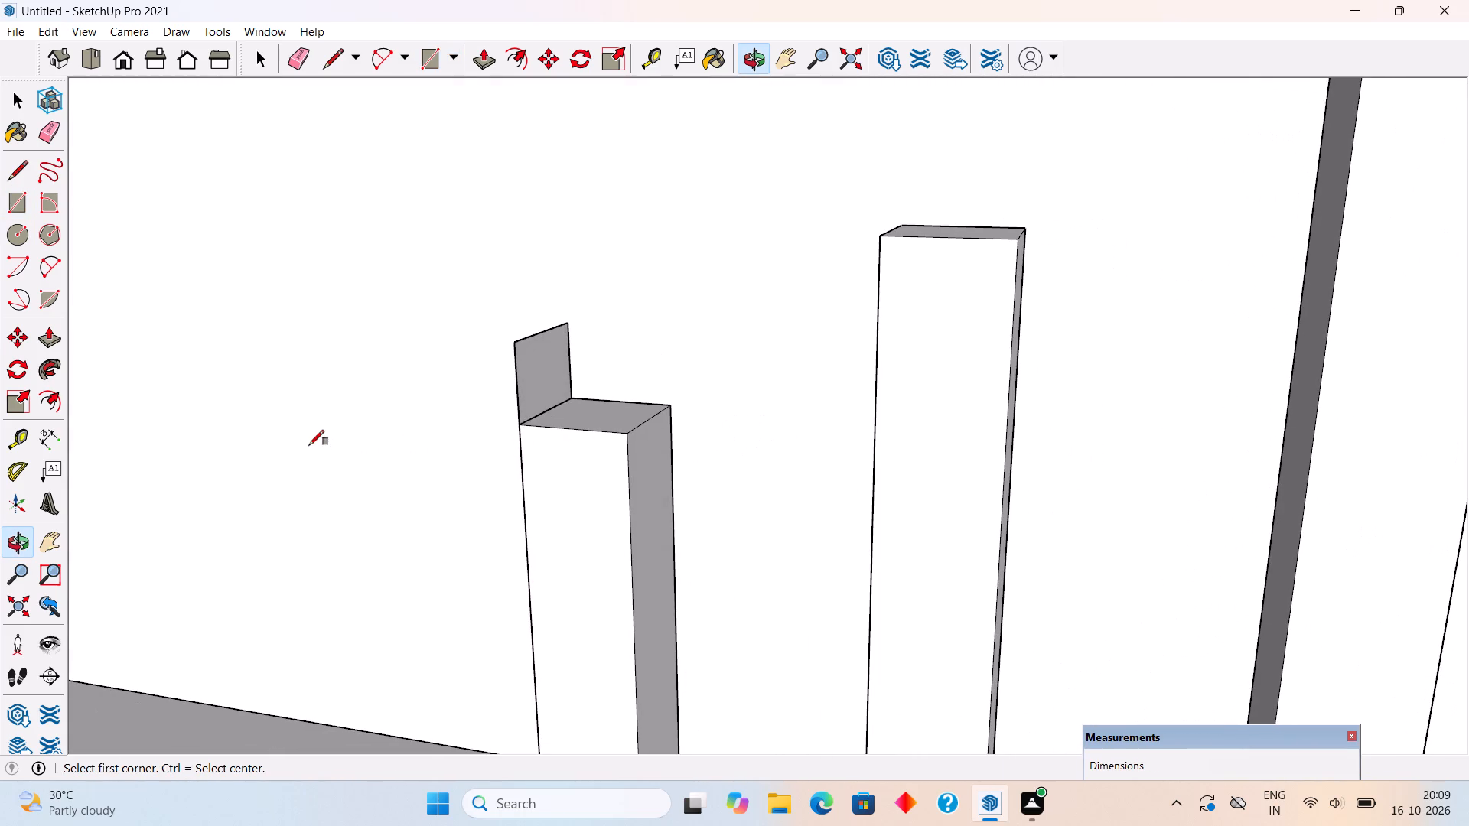
pyautogui.press('space')
# Draw a line about 10' 9 7/8" long from the midpoint of the rectangle's base to the far top edge of the lower flight's highest post.
pyautogui.press('l')
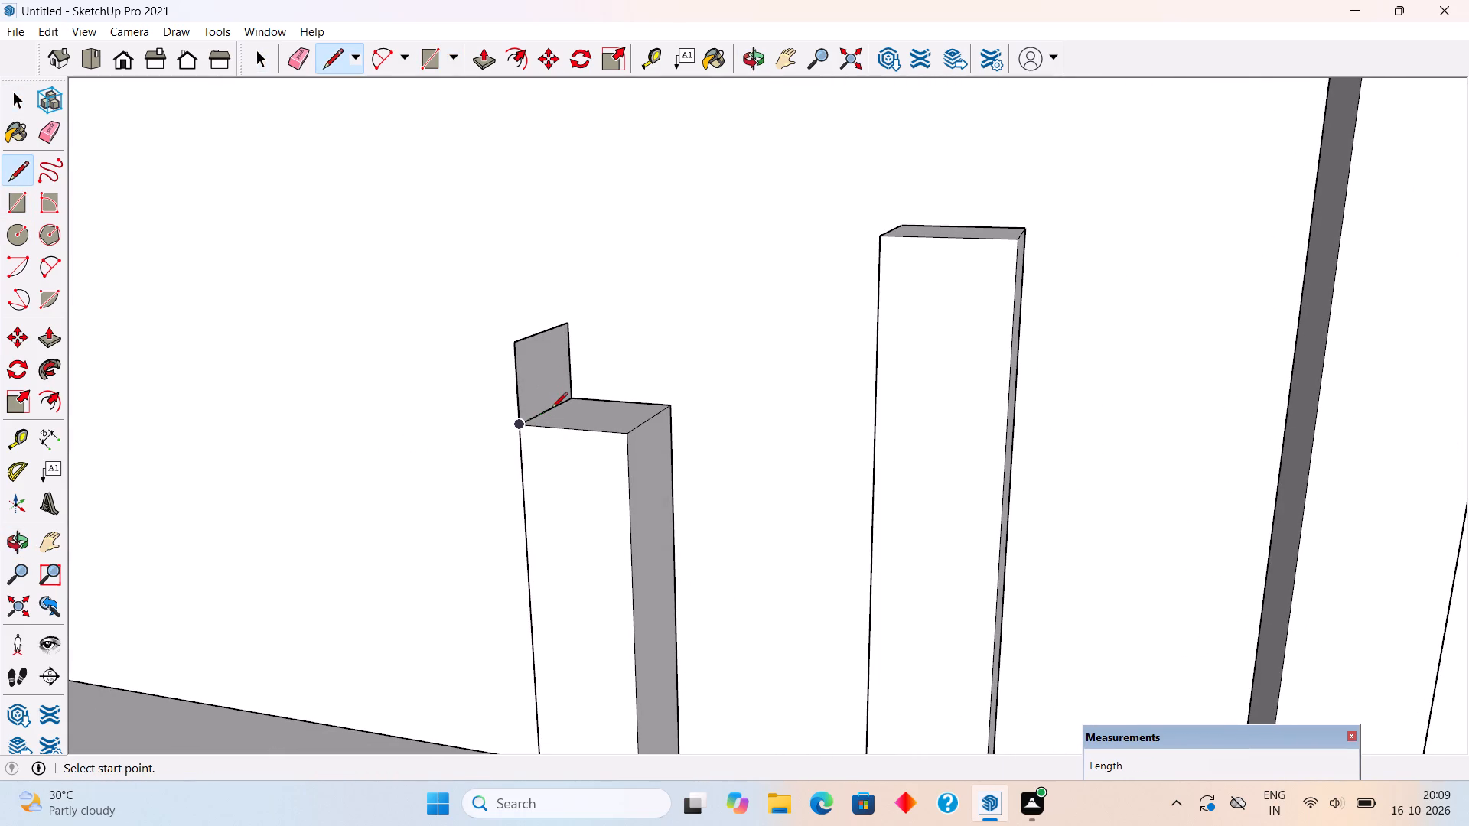
pyautogui.click(552, 409)
pyautogui.scroll(-14, 847, 327)
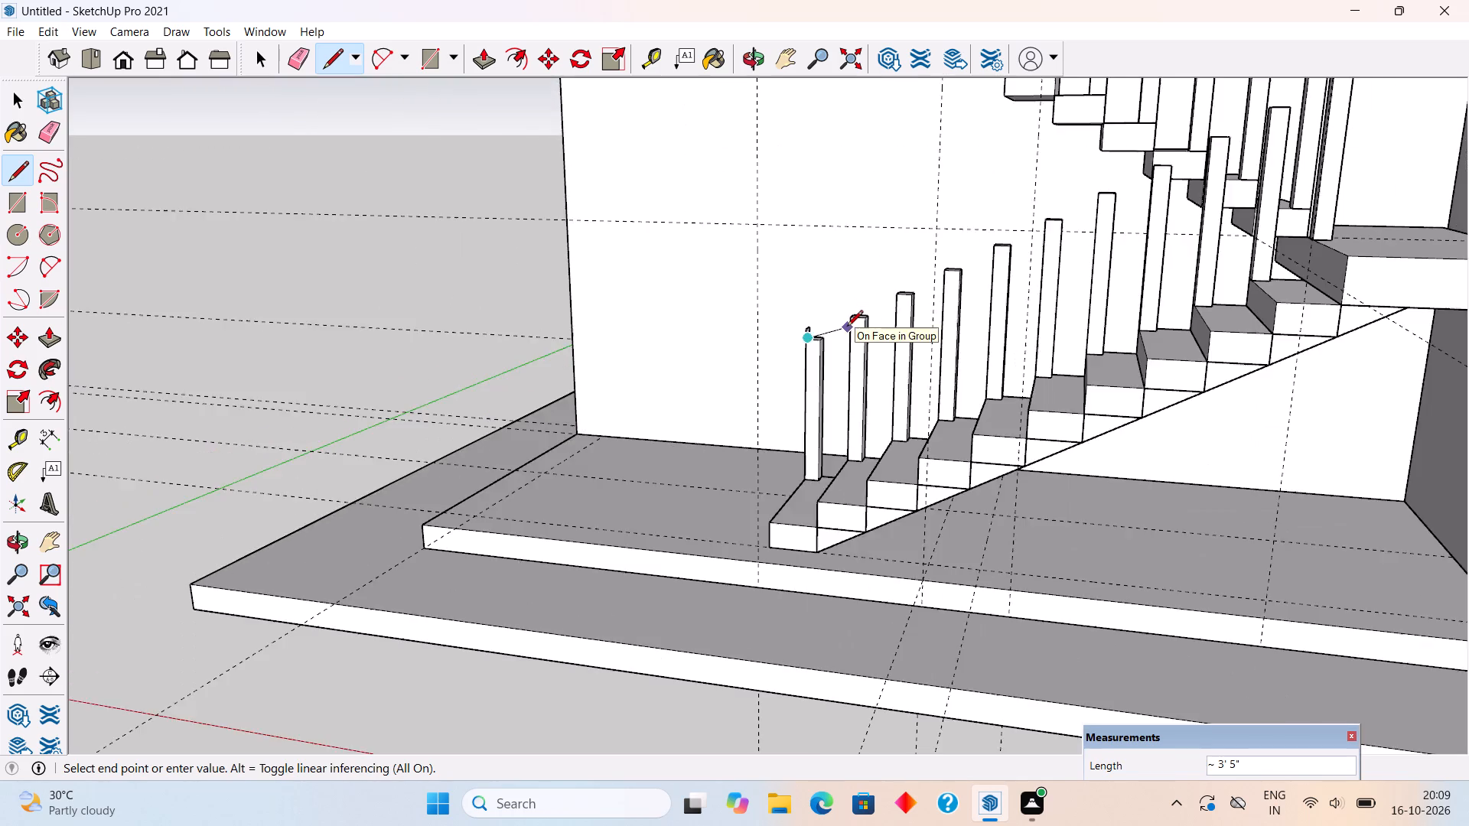
pyautogui.scroll(-6, 847, 327)
pyautogui.moveTo(1003, 170); pyautogui.dragTo(1034, 473, button='middle')
pyautogui.scroll(4, 1229, 231)
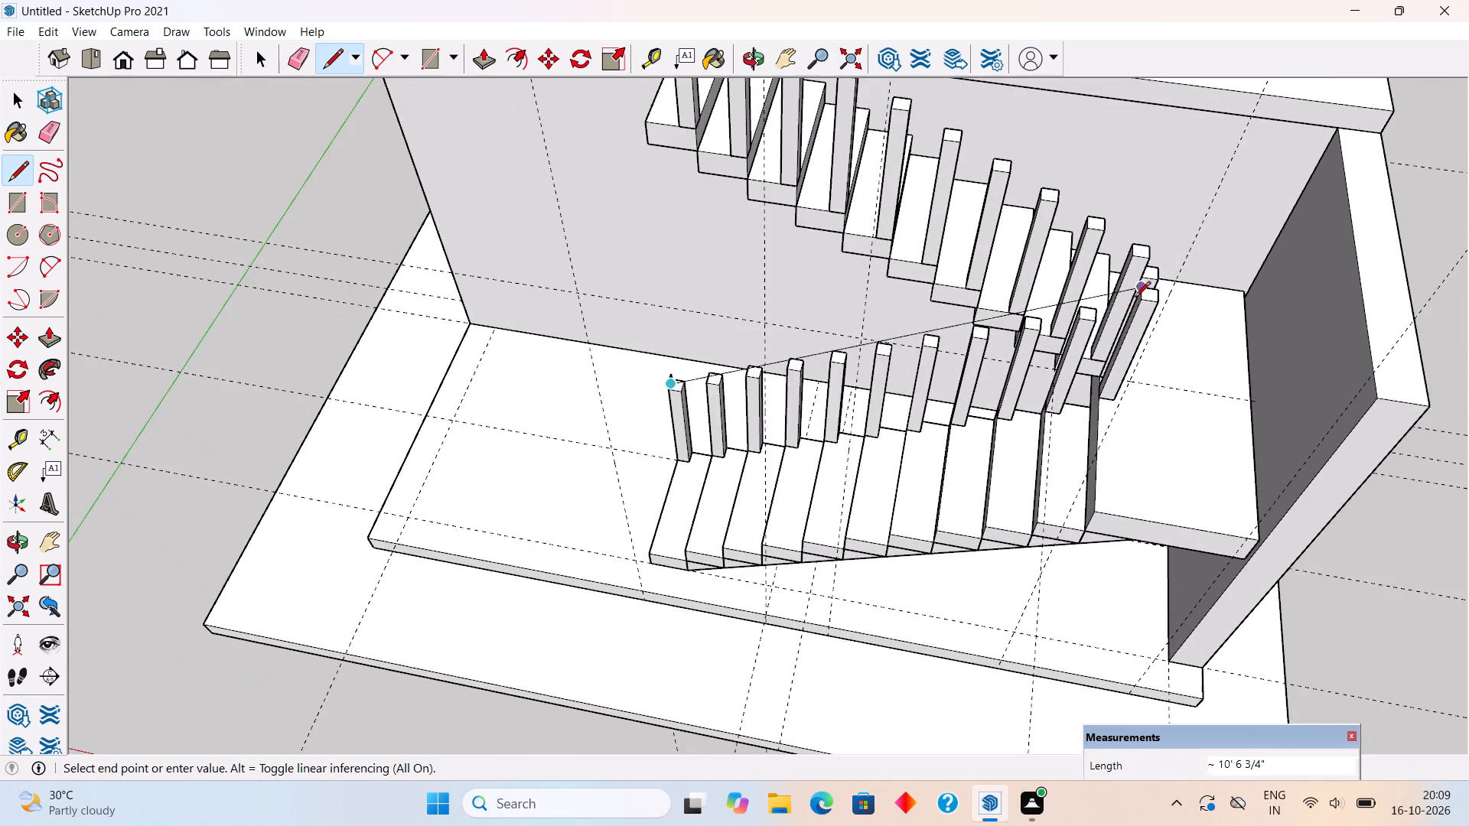
pyautogui.scroll(8, 1137, 283)
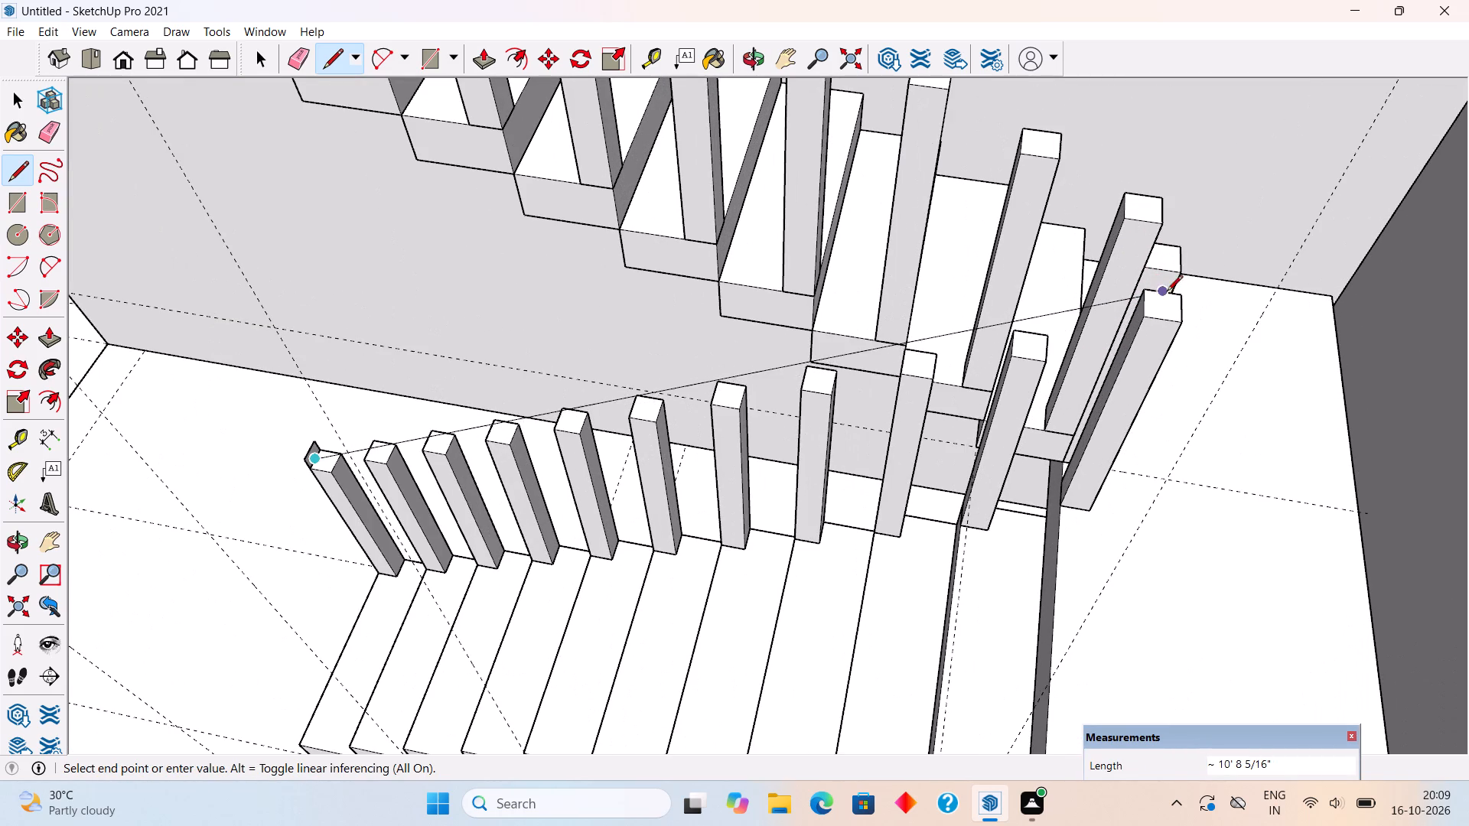
pyautogui.click(1181, 308)
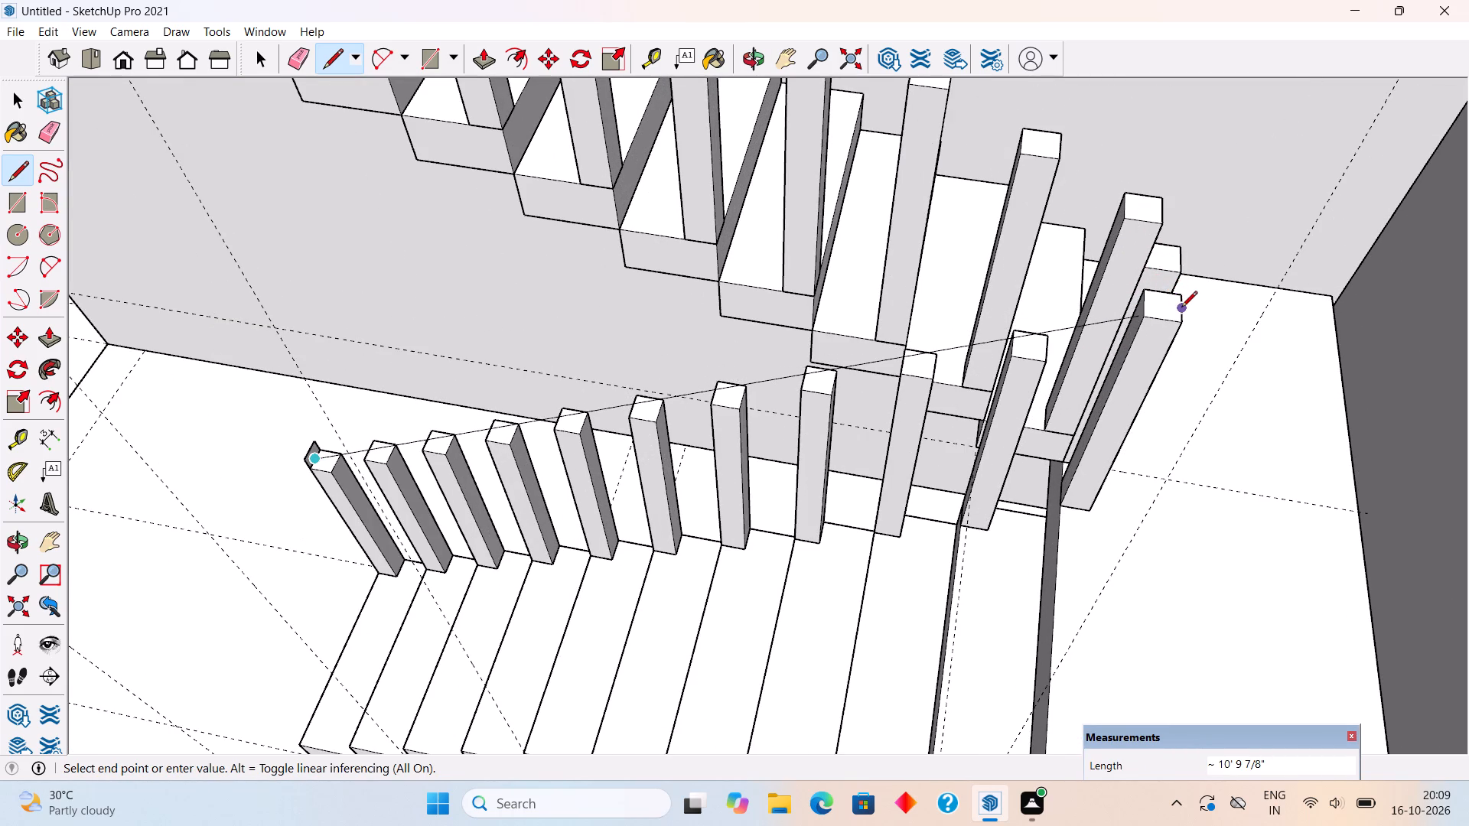
pyautogui.press('space')
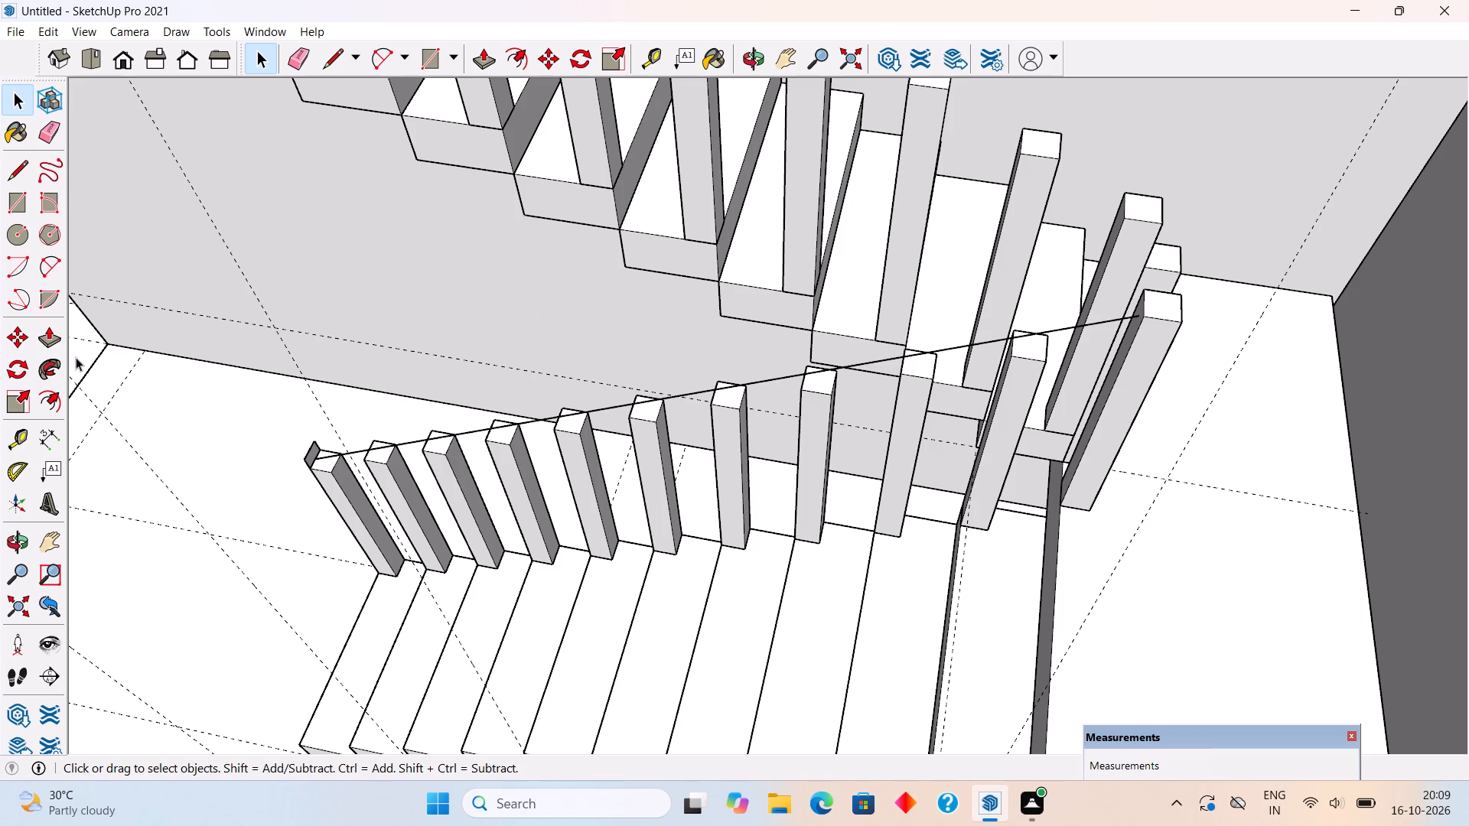
# Extrude the rectangle with Follow Me along the whole sloped line to form the lower flight's handrail.
pyautogui.click(45, 371)
pyautogui.scroll(5, 307, 437)
pyautogui.click(321, 466)
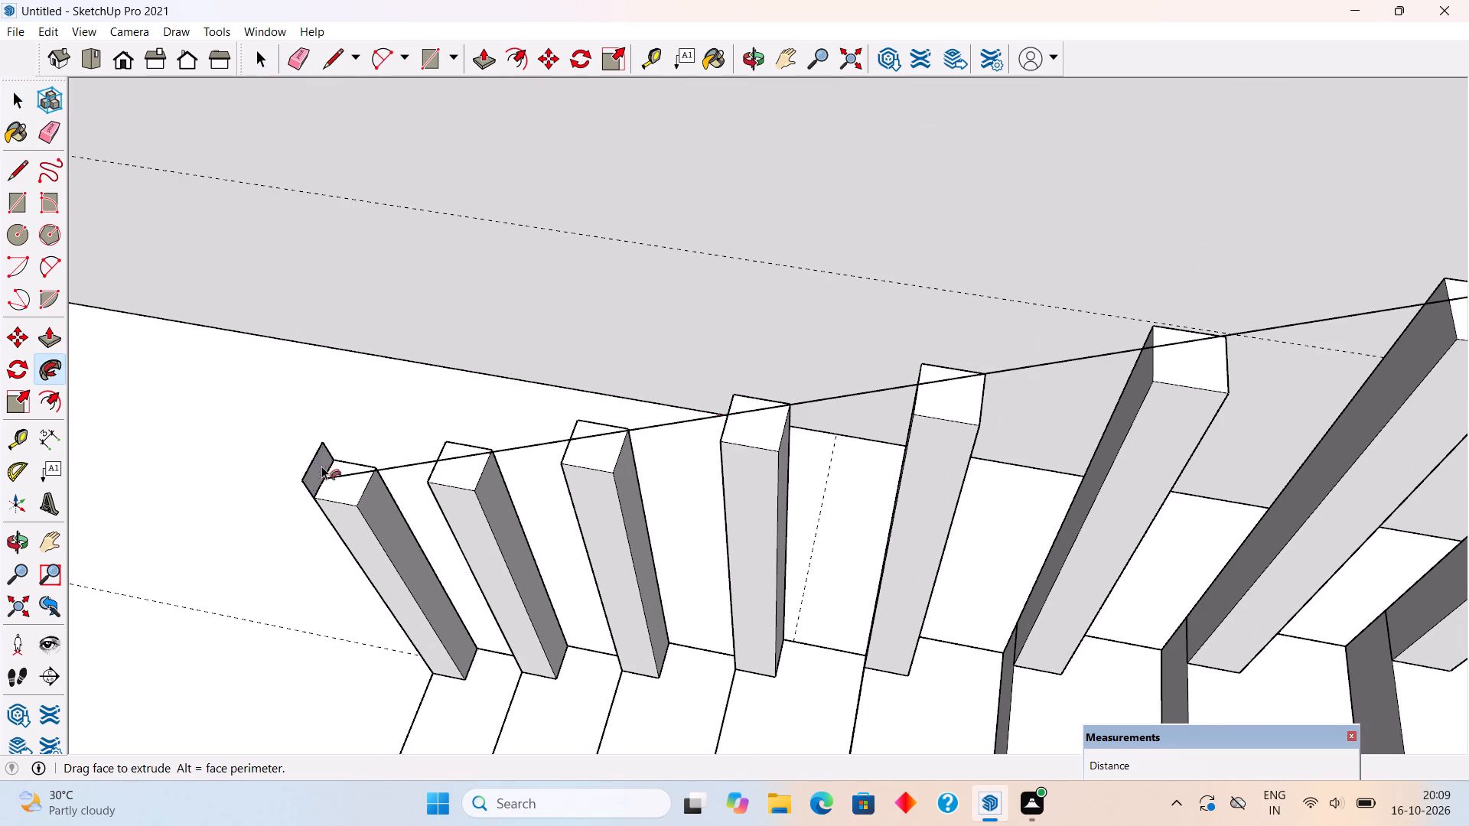
pyautogui.scroll(-2, 770, 474)
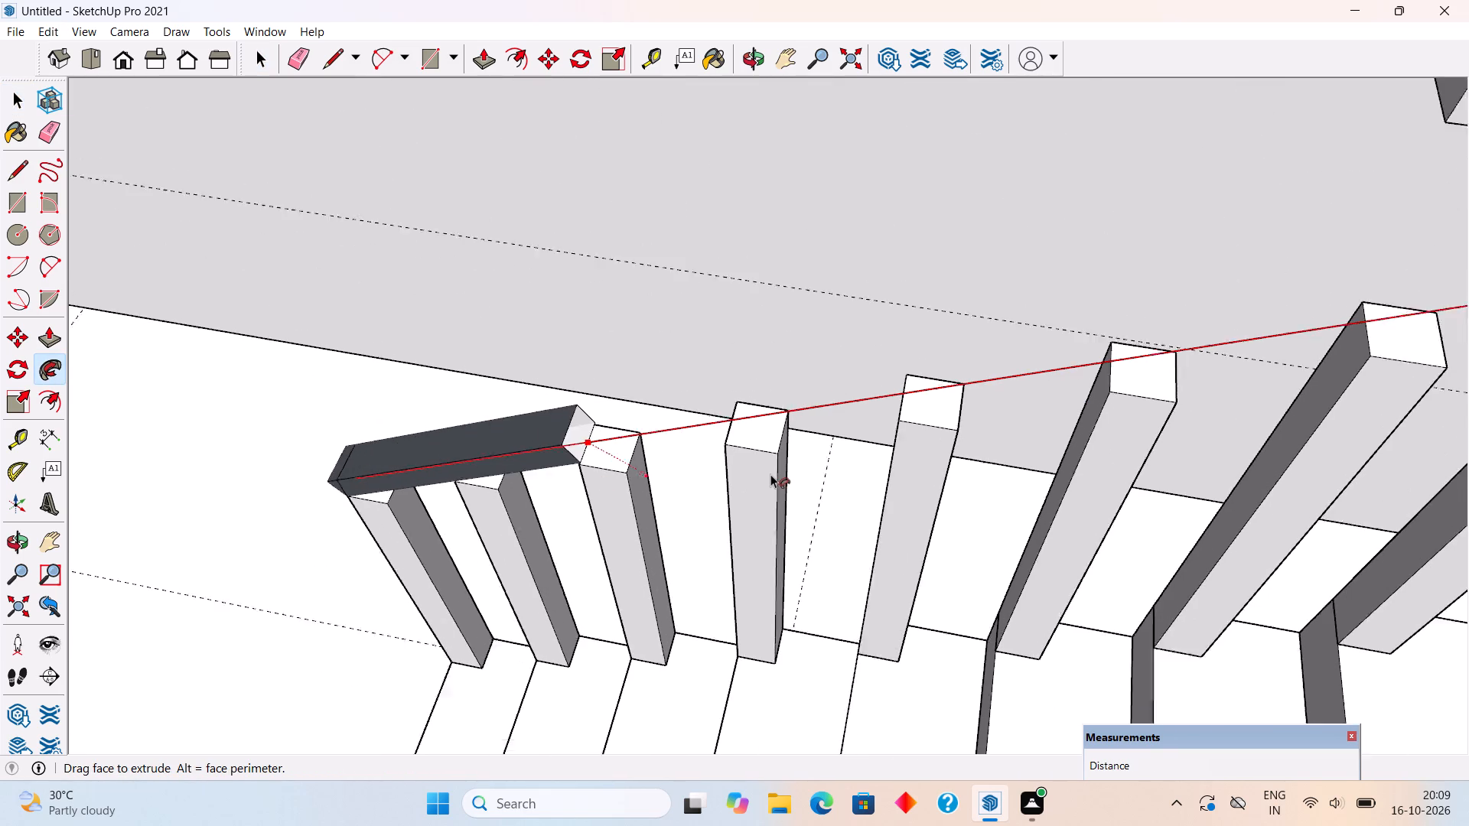
pyautogui.scroll(-12, 770, 474)
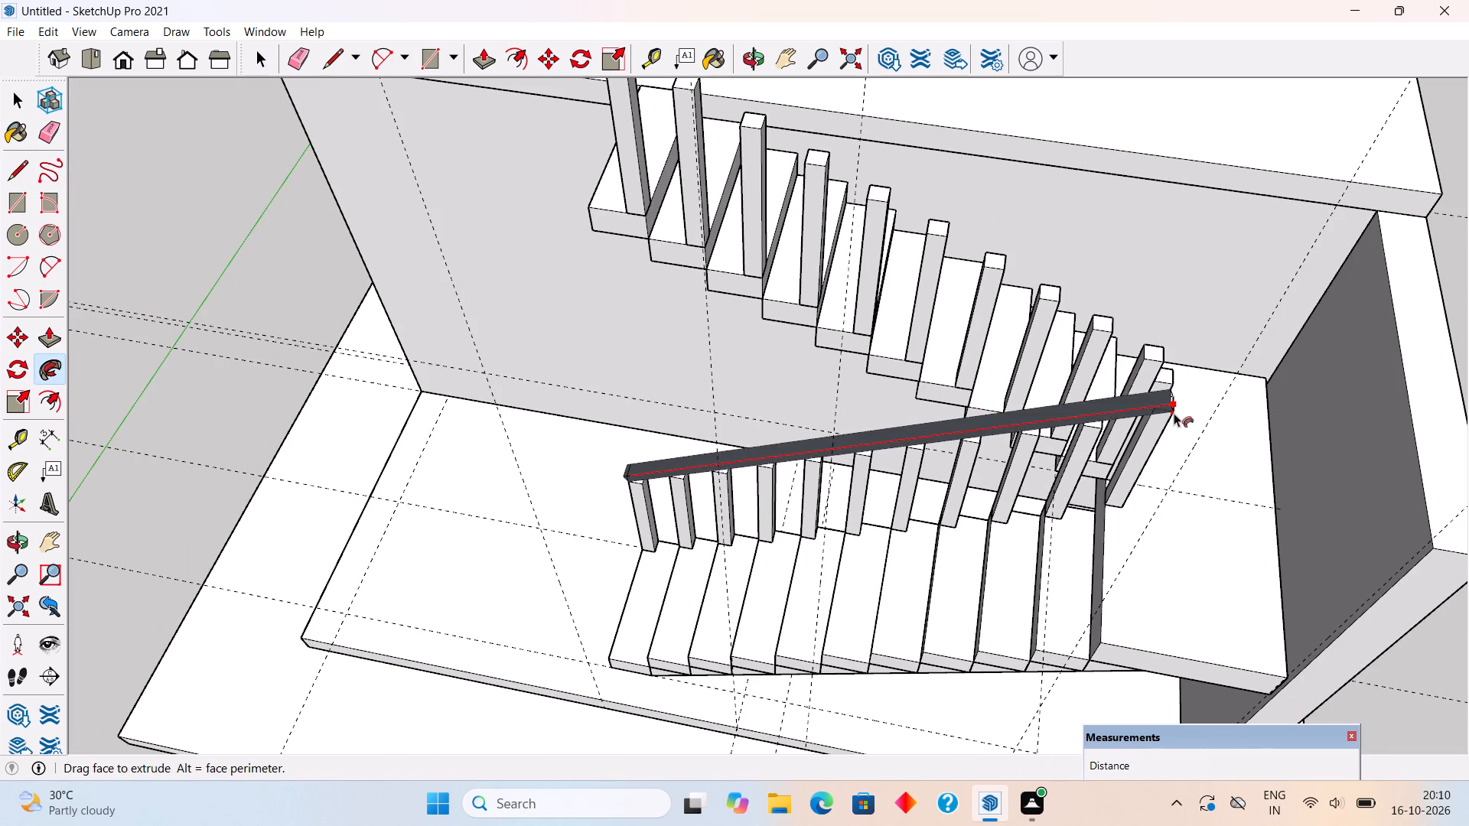
pyautogui.click(1174, 413)
pyautogui.press('space')
# Examine the lower flight's handrail from the front and side, checking how it sits on the posts.
pyautogui.moveTo(1074, 454); pyautogui.dragTo(1280, 70, button='middle')
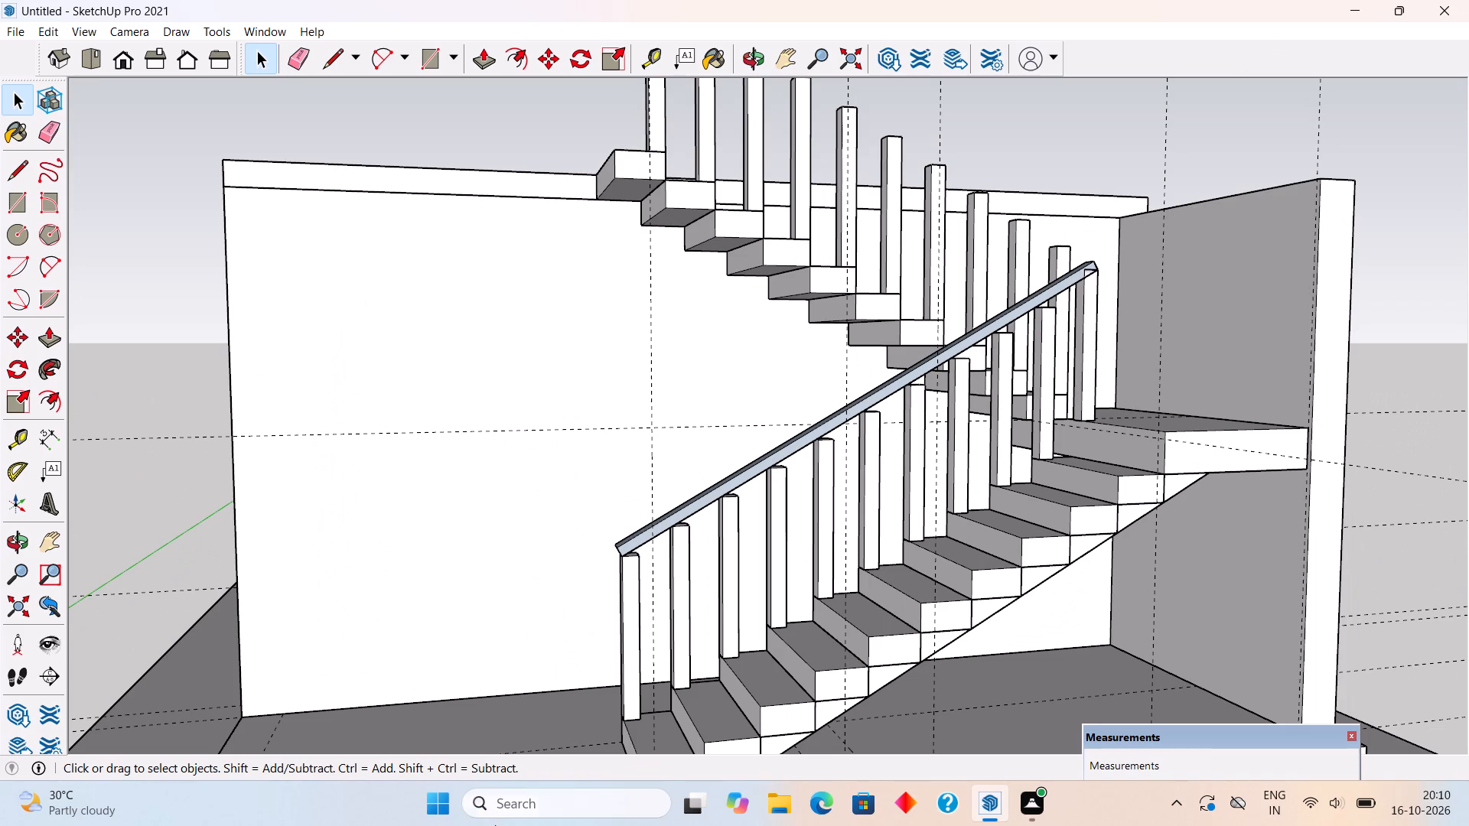
pyautogui.moveTo(514, 802); pyautogui.dragTo(662, 554, button='middle')
pyautogui.moveTo(595, 532); pyautogui.dragTo(1092, 387, button='middle')
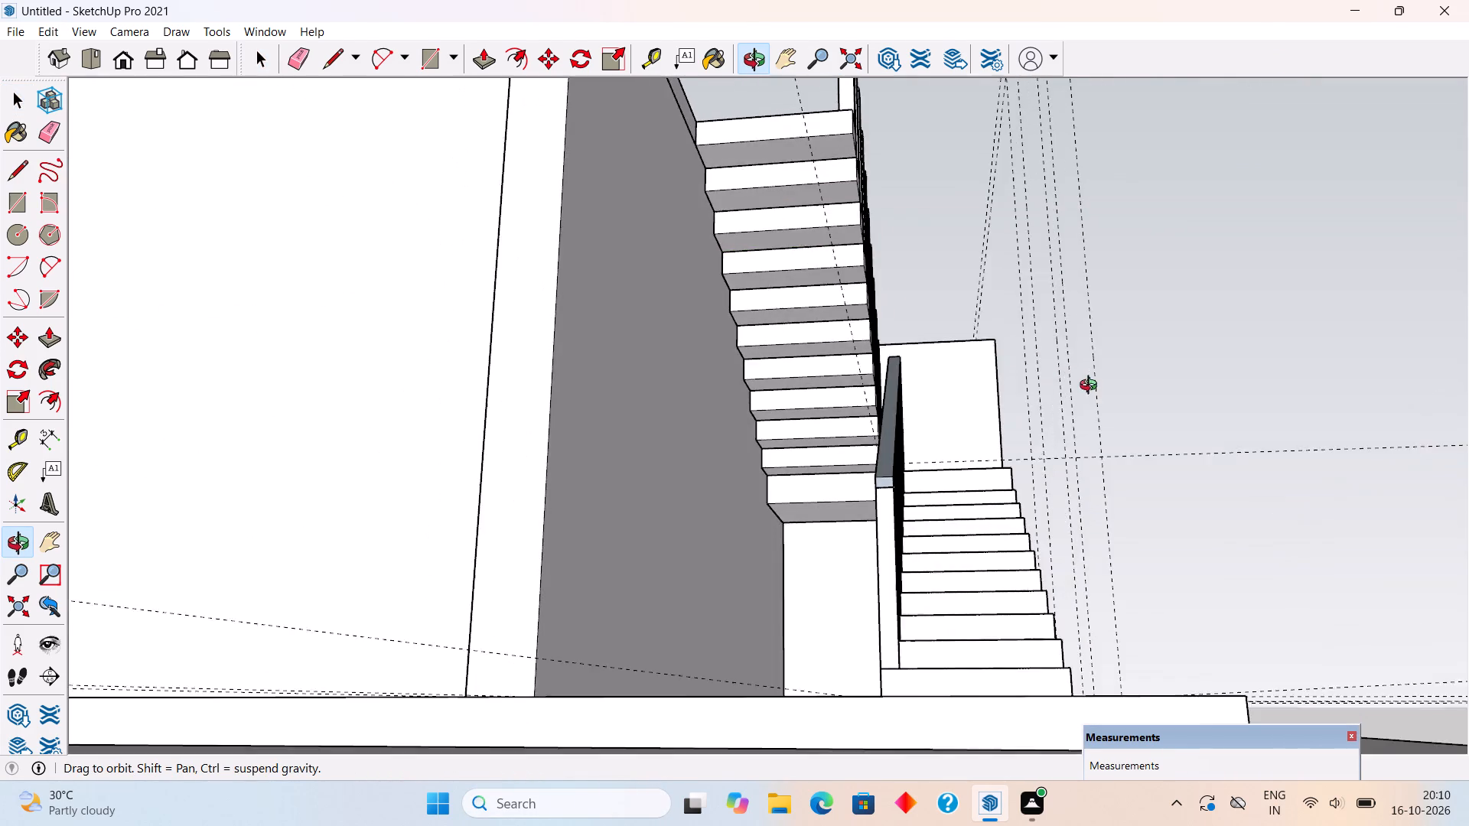
pyautogui.moveTo(1092, 387); pyautogui.dragTo(1088, 405, button='middle')
pyautogui.scroll(5, 842, 528)
pyautogui.scroll(3, 902, 494)
pyautogui.scroll(-8, 941, 447)
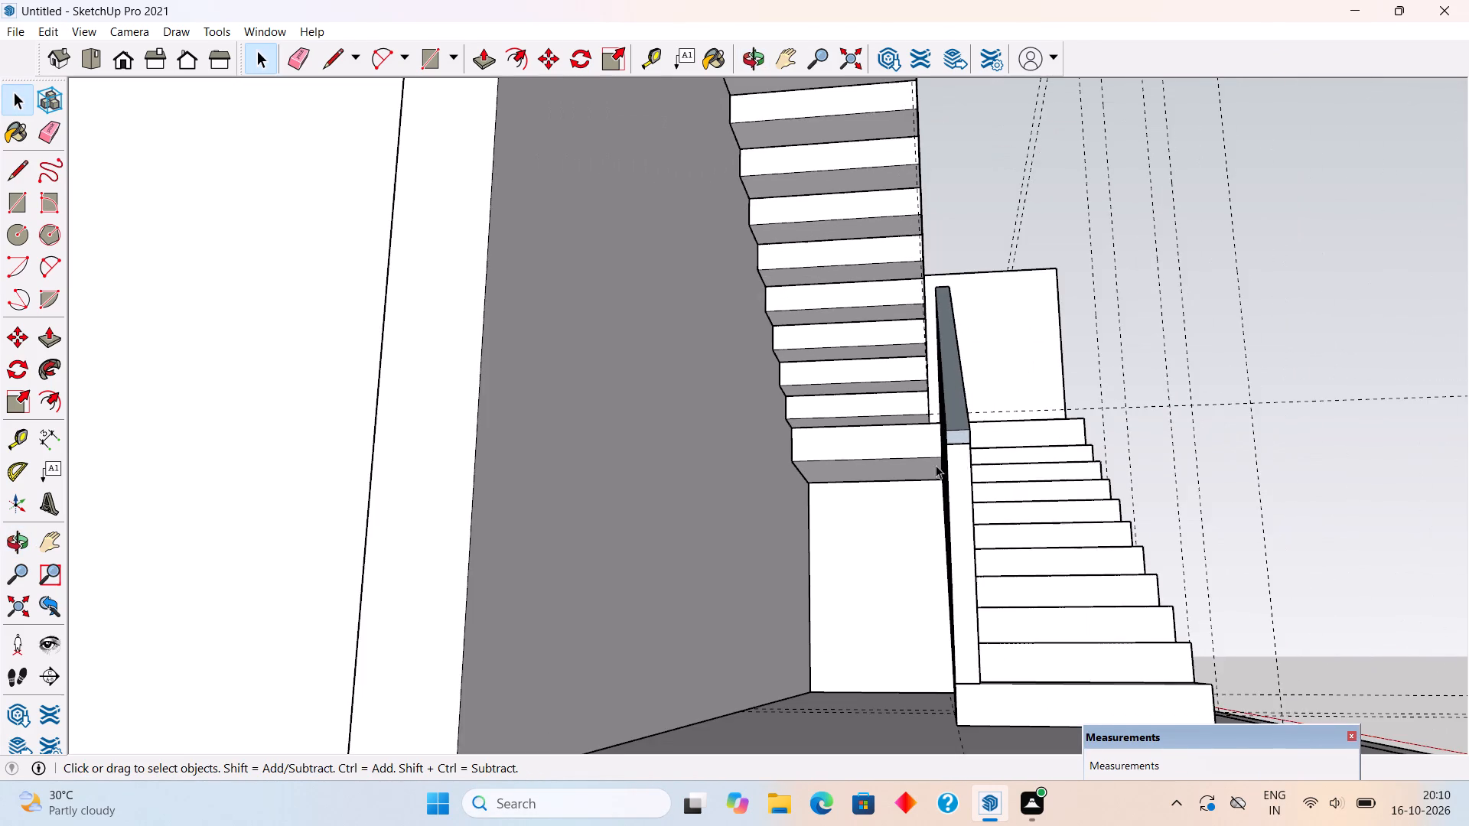
pyautogui.moveTo(1071, 426); pyautogui.dragTo(408, 568, button='middle')
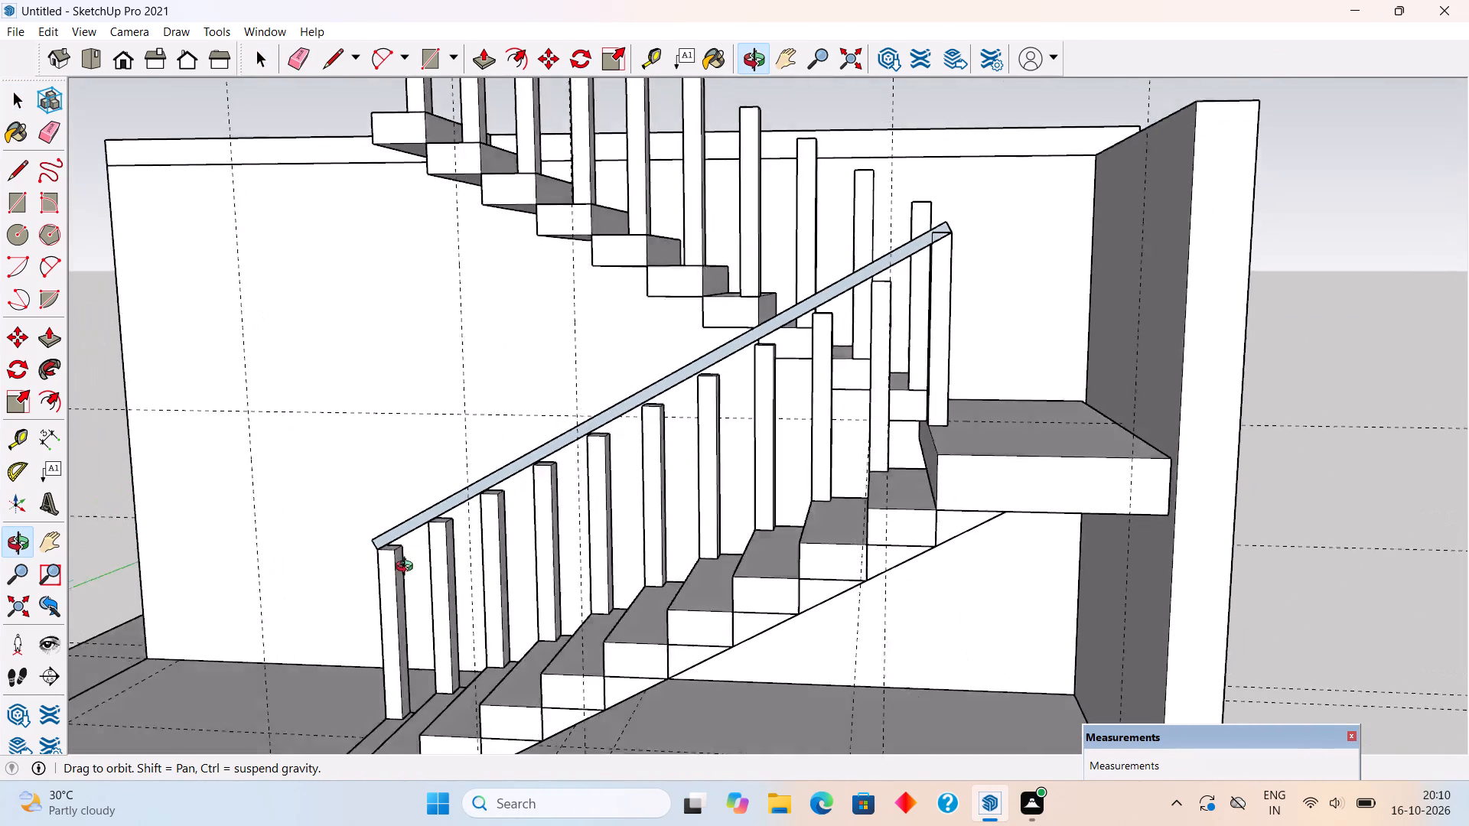
pyautogui.moveTo(408, 568); pyautogui.dragTo(361, 557, button='middle')
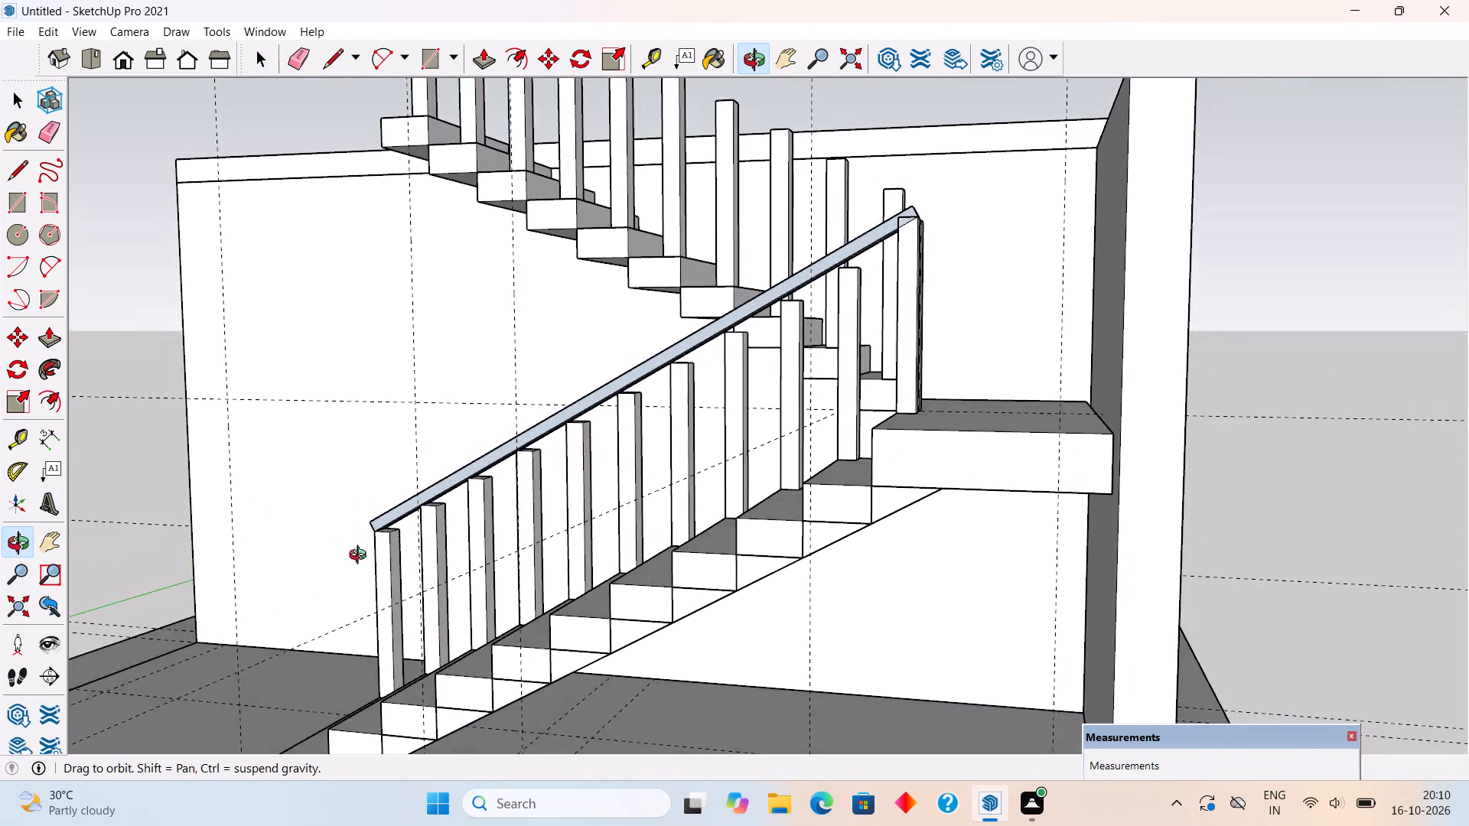
# Undo the lower flight's handrail extrusion, its sloped path line and the profile rectangle.
pyautogui.moveTo(361, 557); pyautogui.dragTo(631, 544, button='middle')
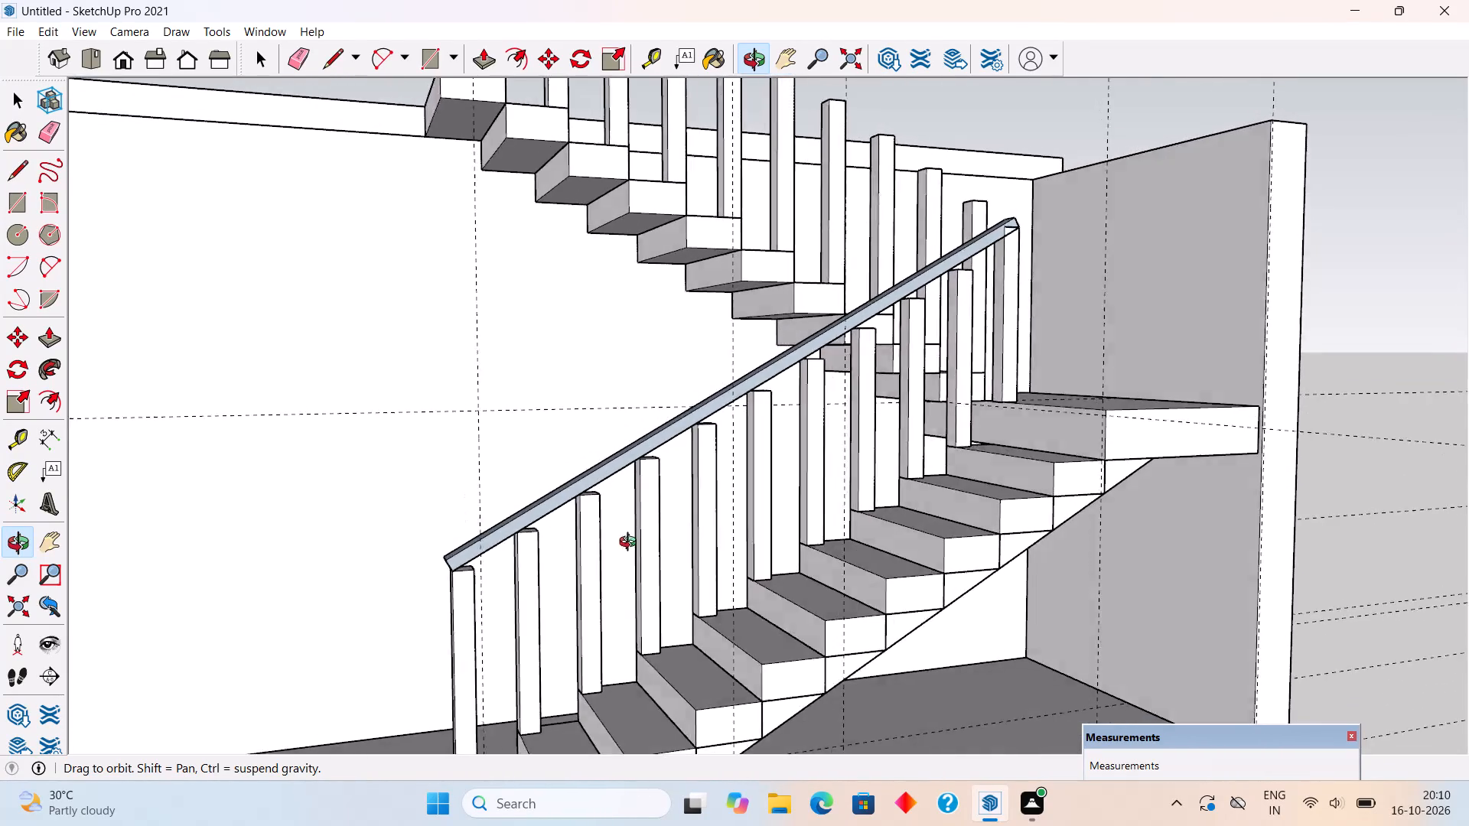
pyautogui.moveTo(631, 544); pyautogui.dragTo(819, 497, button='middle')
pyautogui.scroll(4, 655, 548)
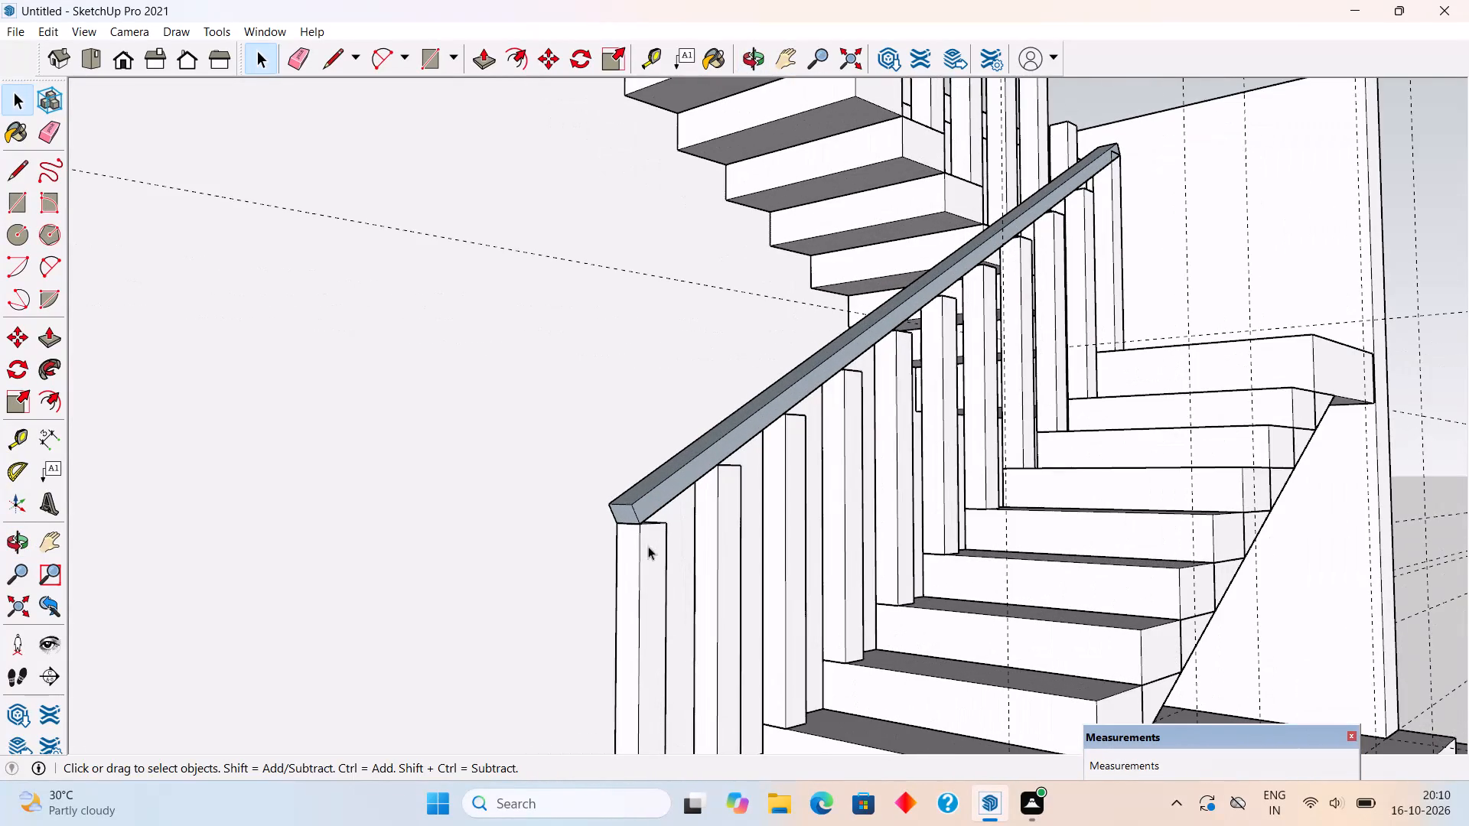
pyautogui.scroll(1, 628, 538)
pyautogui.moveTo(627, 530); pyautogui.dragTo(459, 379, button='middle')
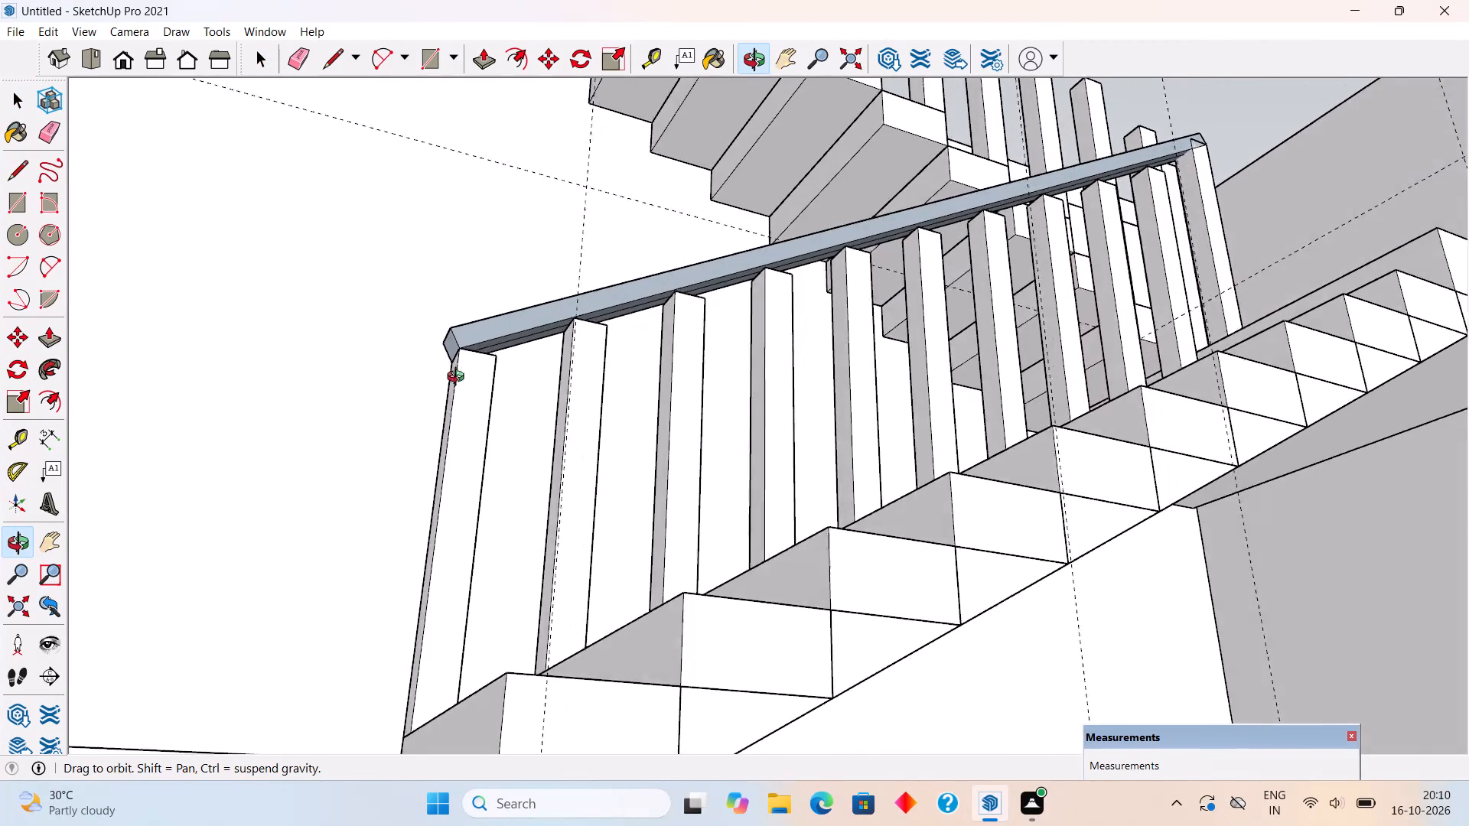
pyautogui.moveTo(459, 379); pyautogui.dragTo(565, 441, button='middle')
pyautogui.hotkey('ctrl', 'z')
pyautogui.hotkey('ctrl', 'z')
pyautogui.hotkey('ctrl', 'z')
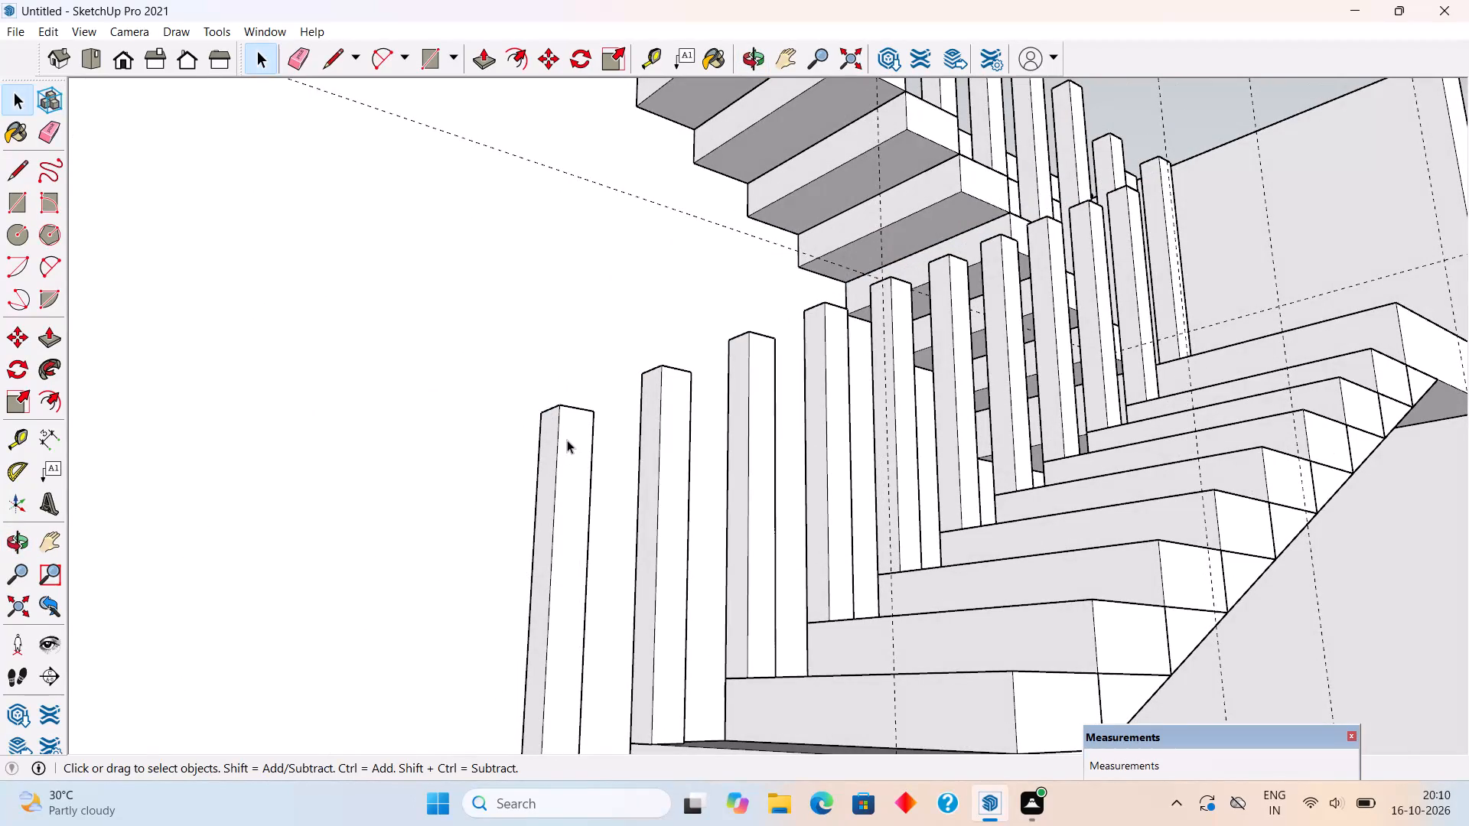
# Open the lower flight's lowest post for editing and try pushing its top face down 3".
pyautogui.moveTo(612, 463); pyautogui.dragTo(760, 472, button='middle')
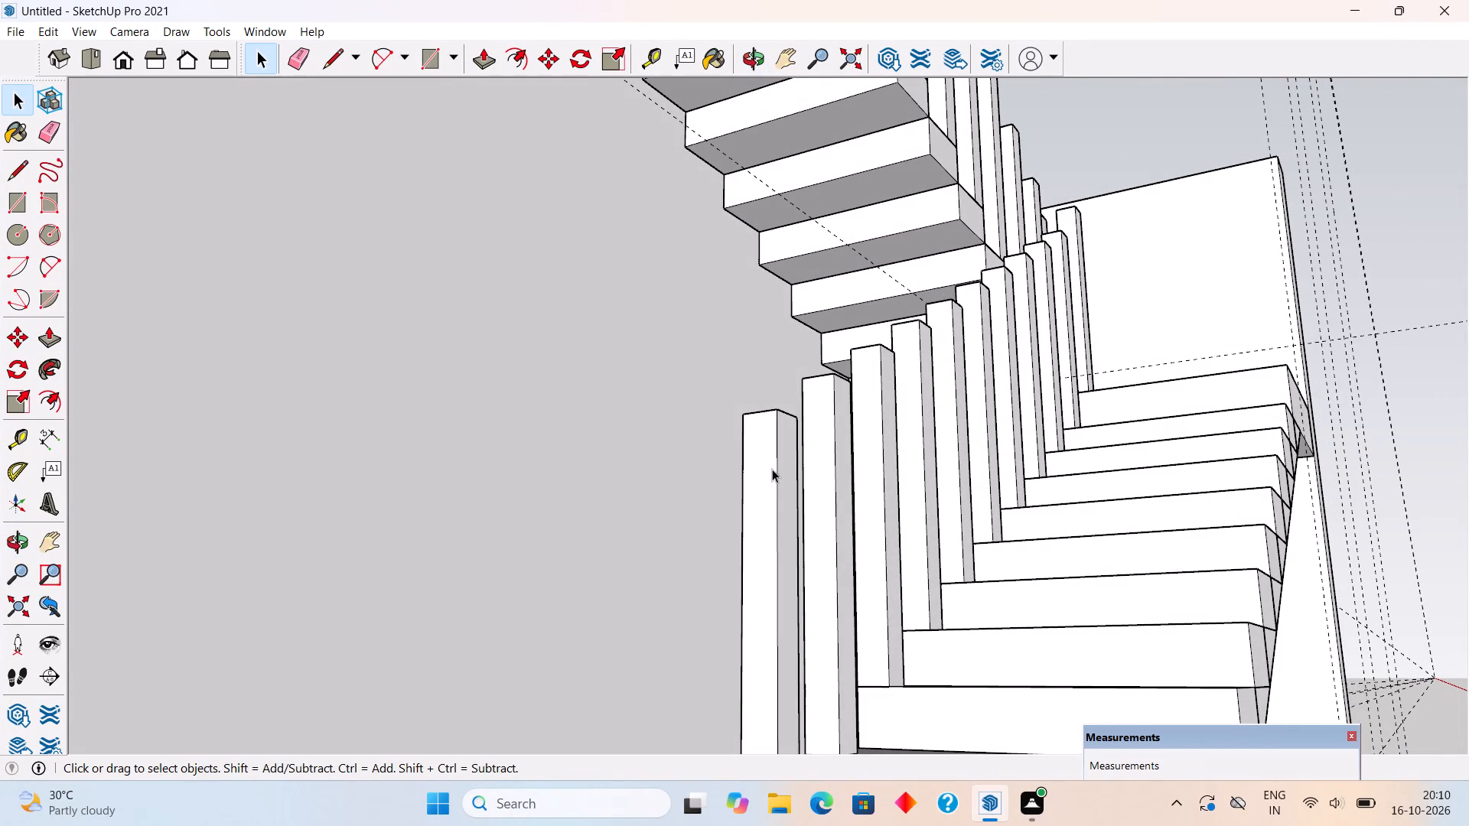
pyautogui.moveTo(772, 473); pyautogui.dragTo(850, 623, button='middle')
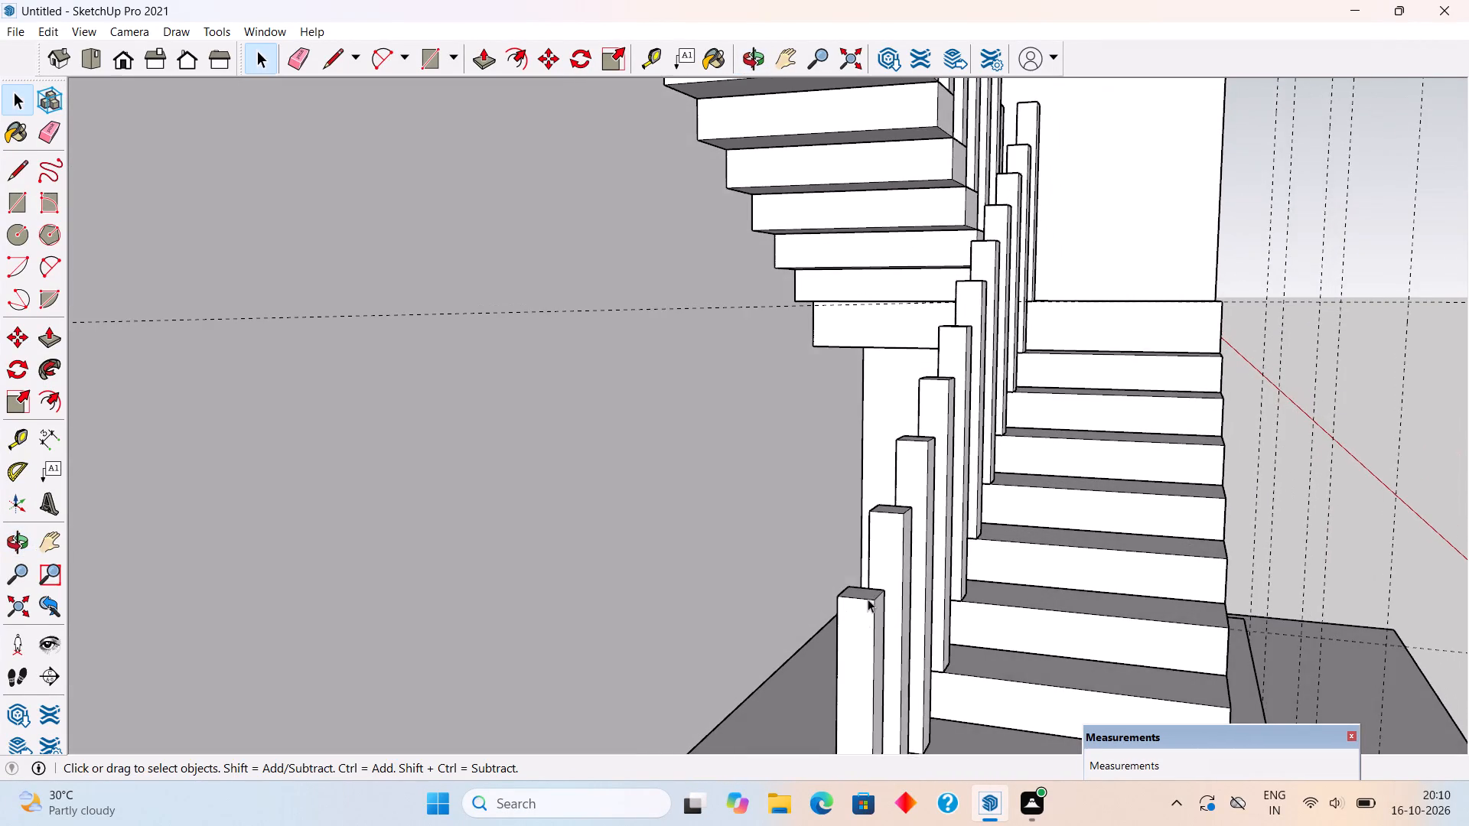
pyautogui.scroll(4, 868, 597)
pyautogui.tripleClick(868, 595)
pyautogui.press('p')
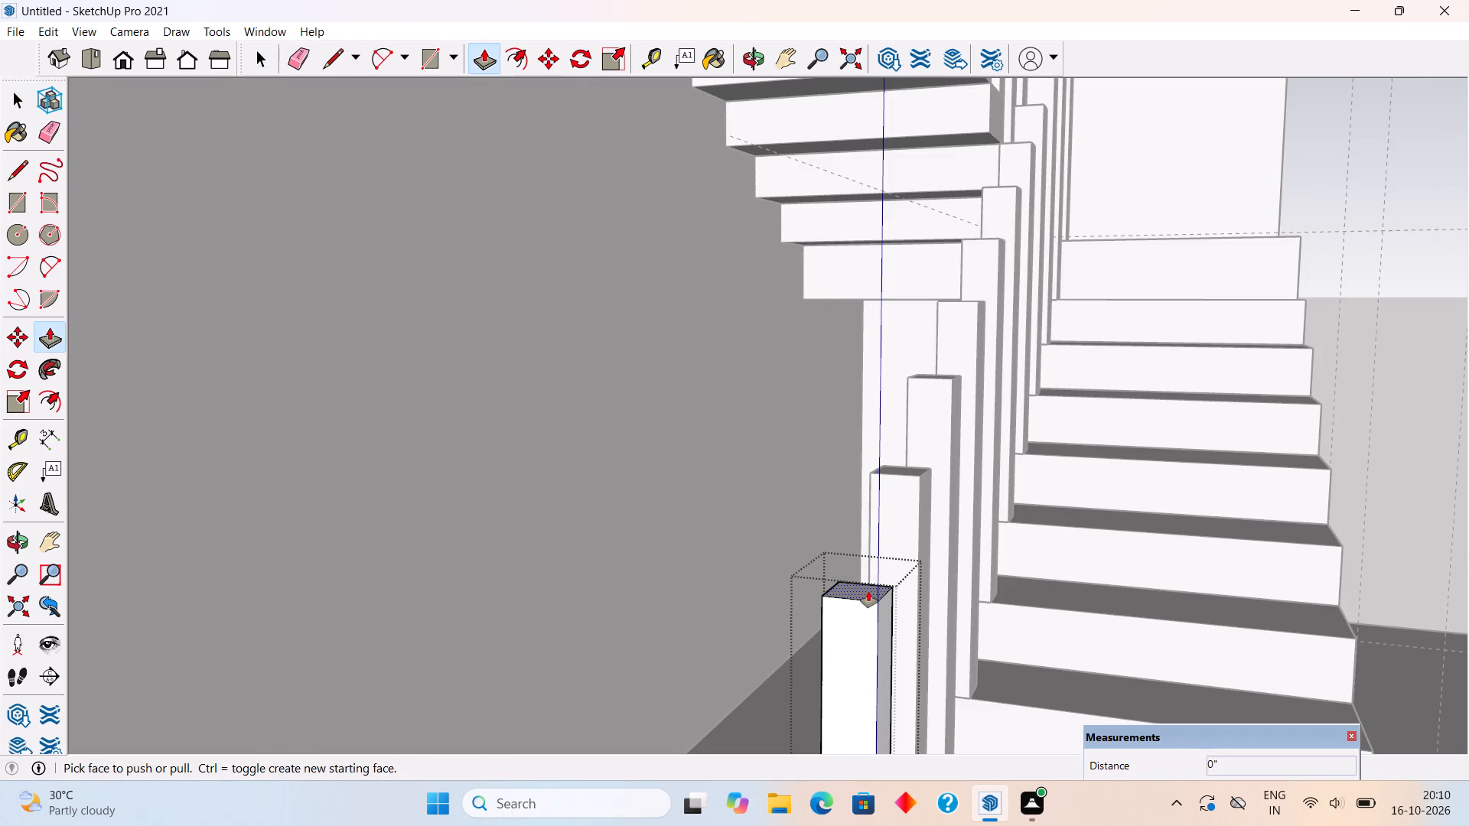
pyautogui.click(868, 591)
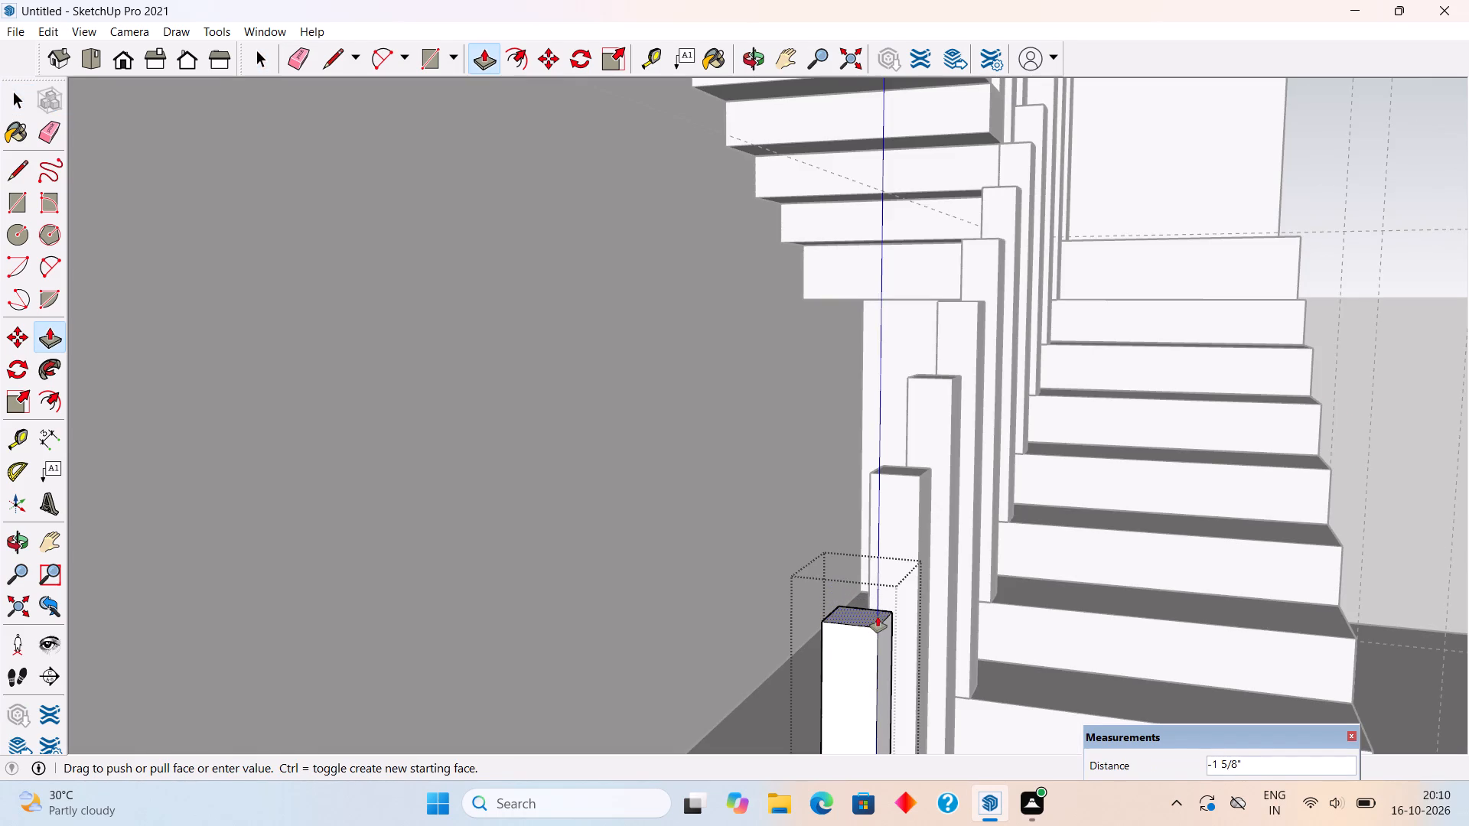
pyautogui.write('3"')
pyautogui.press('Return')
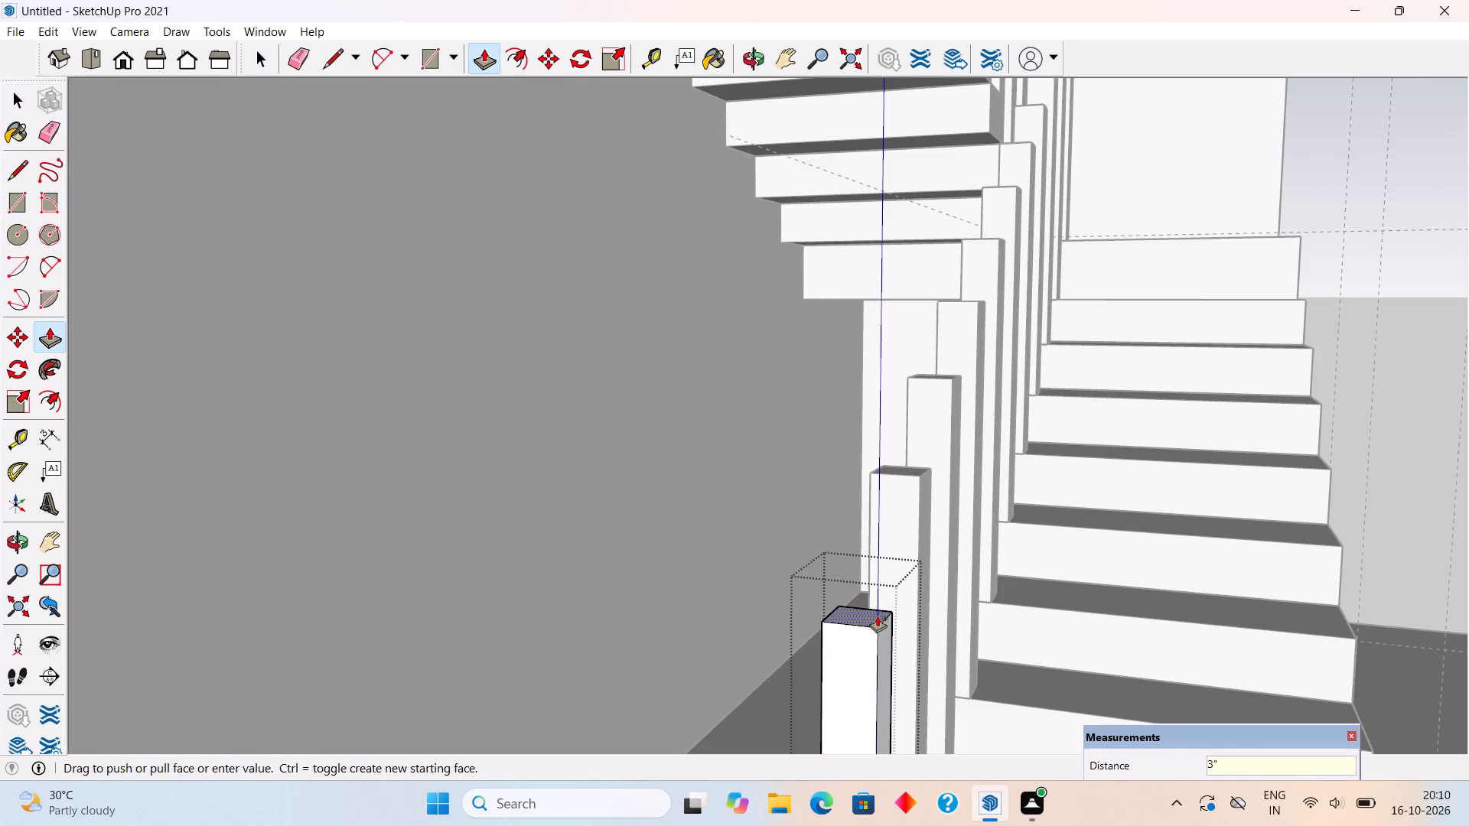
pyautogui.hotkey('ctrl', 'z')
# Push the top face of the lower flight's lowest post down 2.5" and leave the post's group.
pyautogui.click(860, 587)
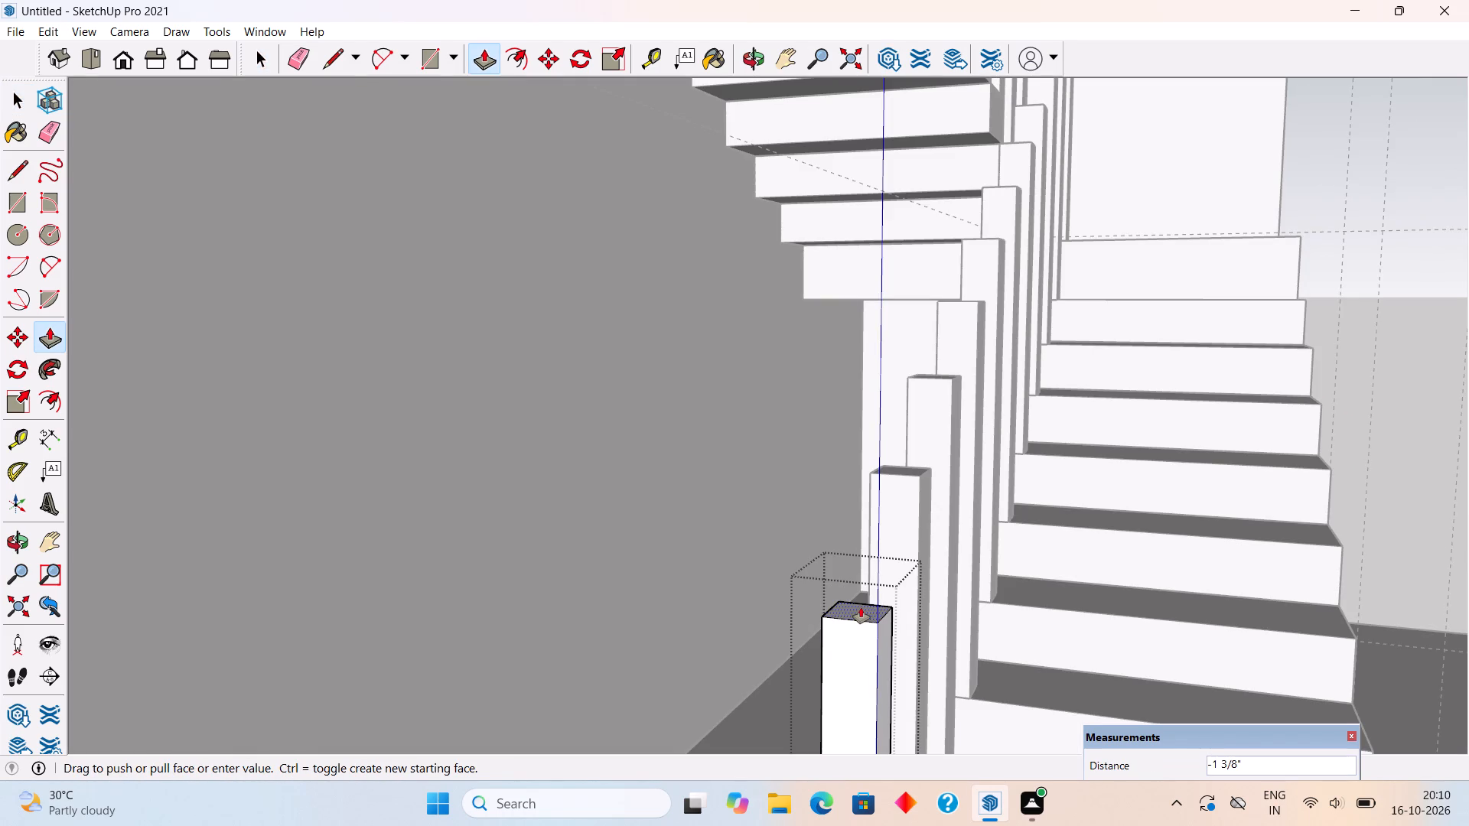
pyautogui.write('2.5"')
pyautogui.press('Return')
pyautogui.press('space')
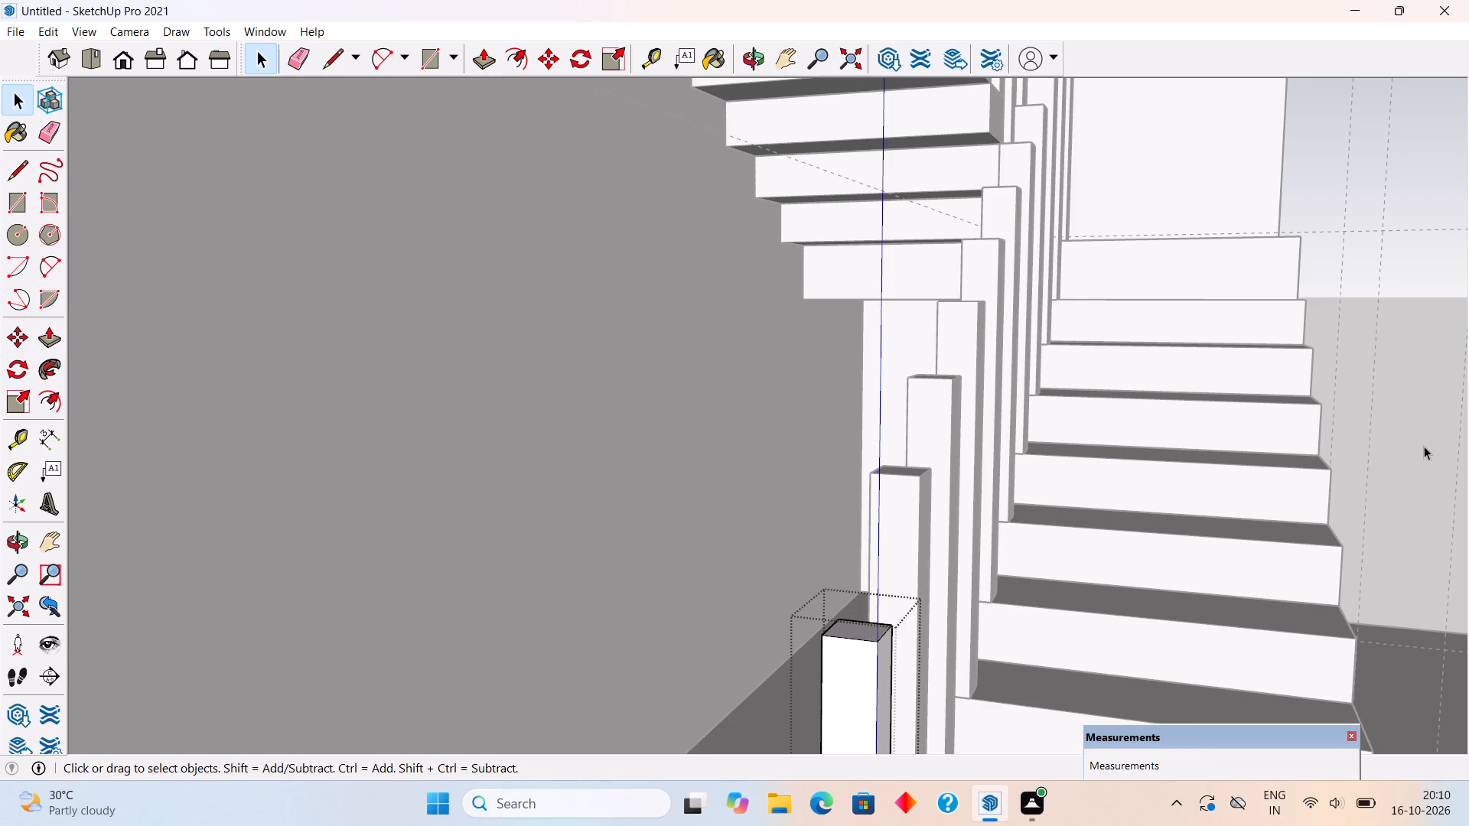
pyautogui.click(1424, 446)
# Draw an upright rectangle of about 2 7/16" by 3 9/16" on the outer top edge of the lower flight's lowest post.
pyautogui.press('r')
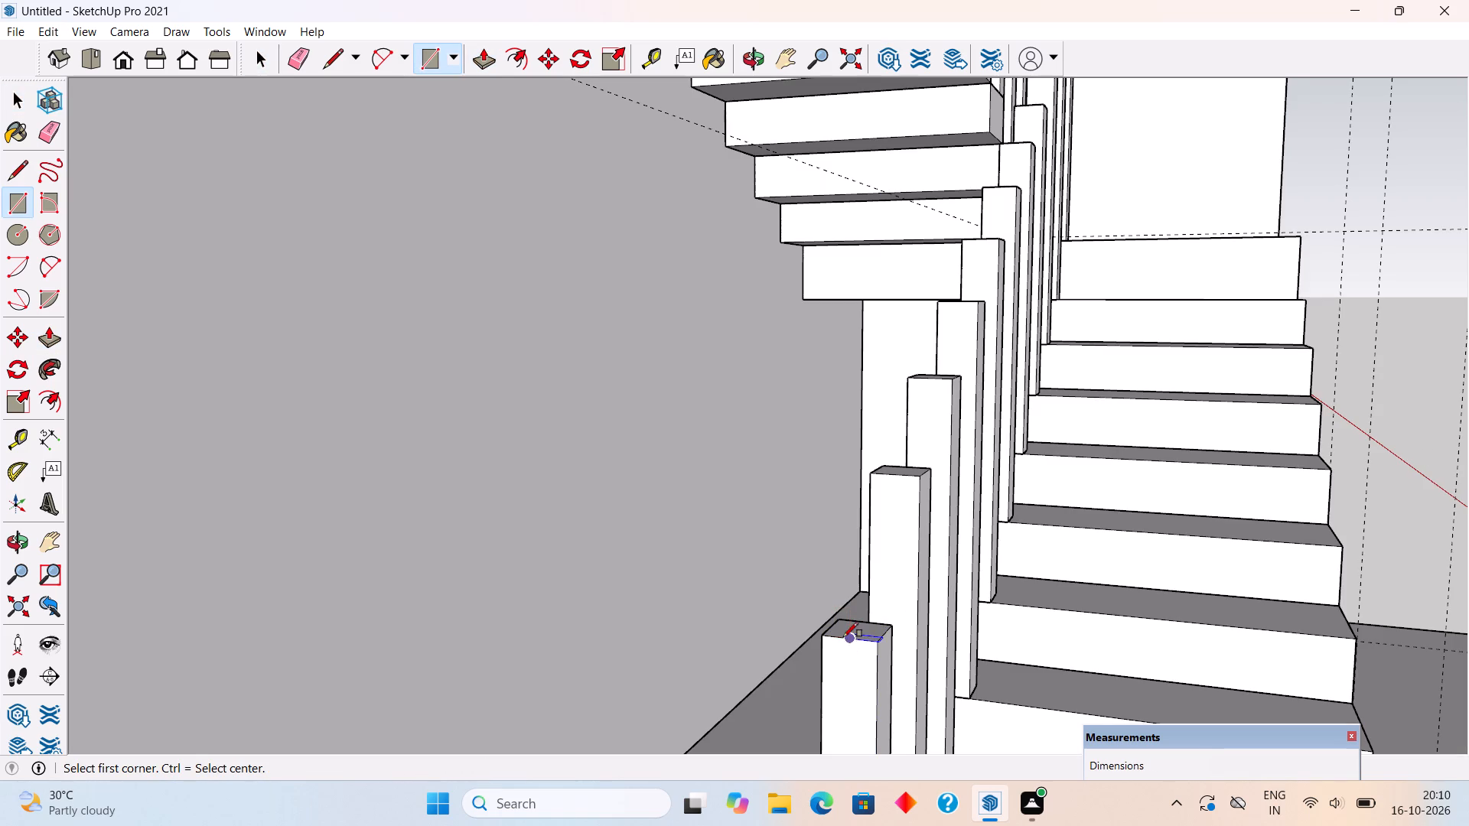
pyautogui.click(822, 633)
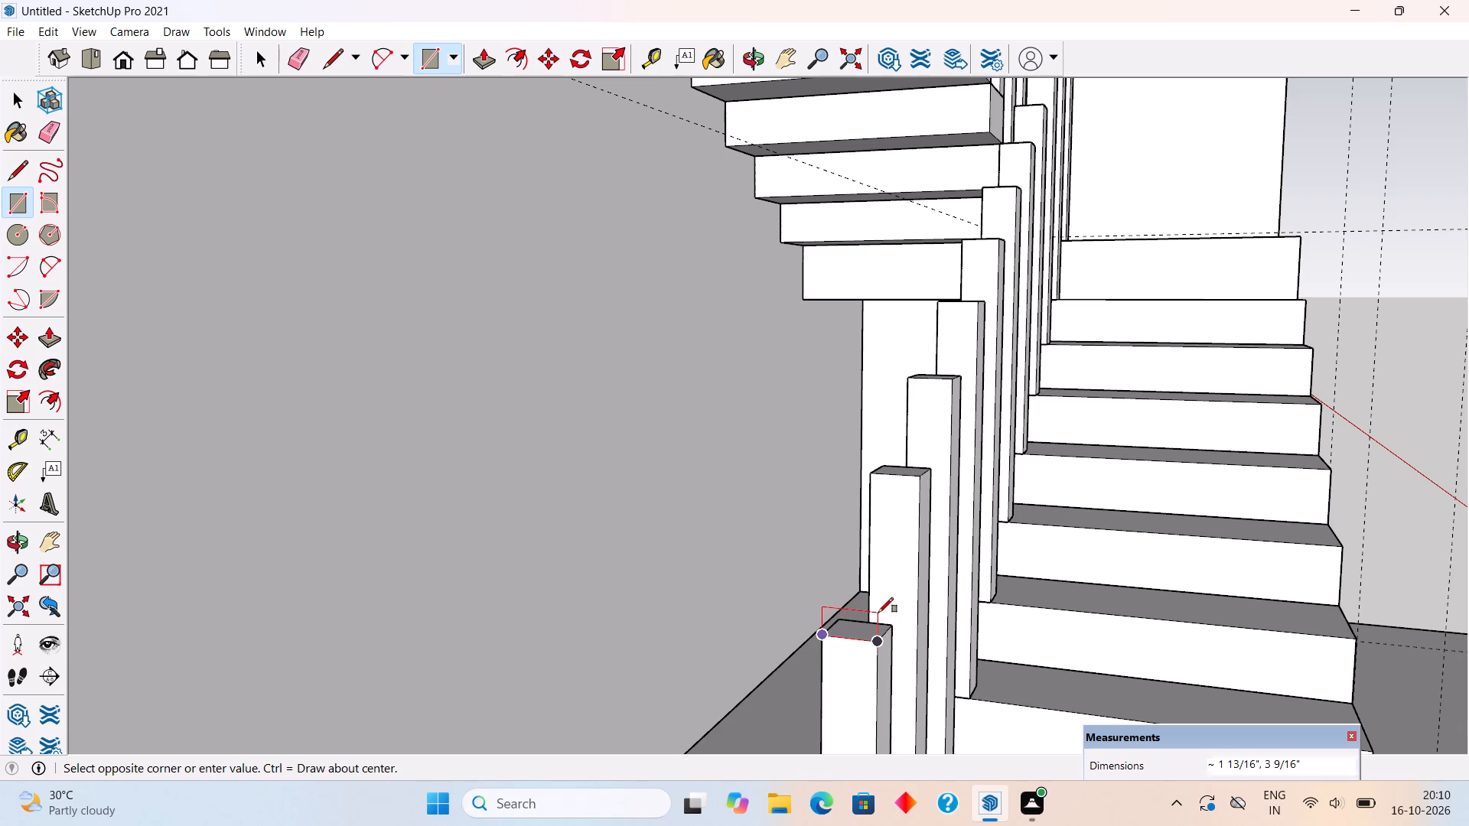
pyautogui.click(879, 603)
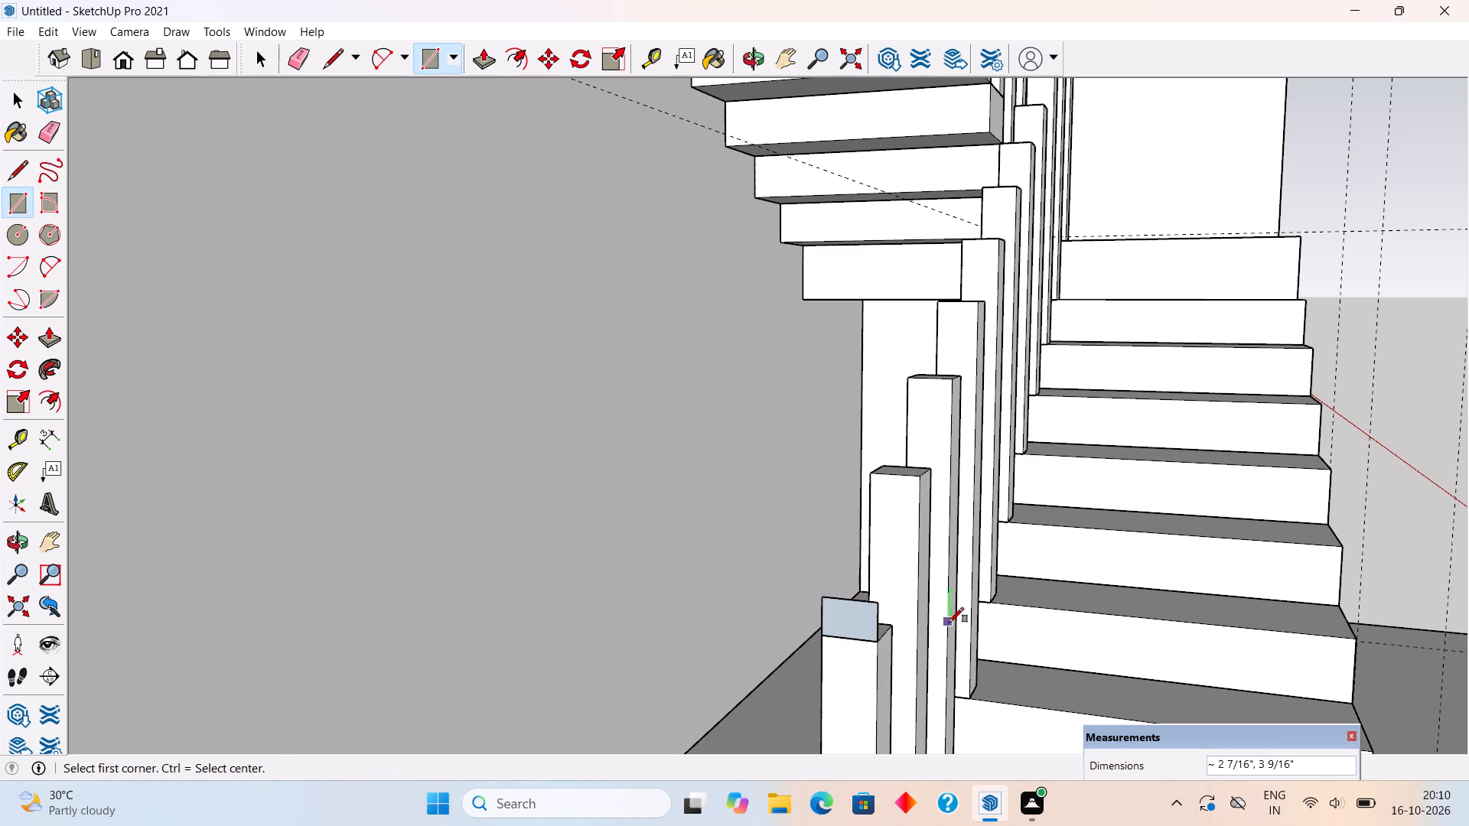
pyautogui.moveTo(926, 636); pyautogui.dragTo(507, 649, button='middle')
pyautogui.scroll(-1, 507, 649)
pyautogui.press('space')
# Draw a line about 10' 11 1/8" long from the midpoint of the rectangle's base to the far top edge of the lower flight's highest post.
pyautogui.write('l')
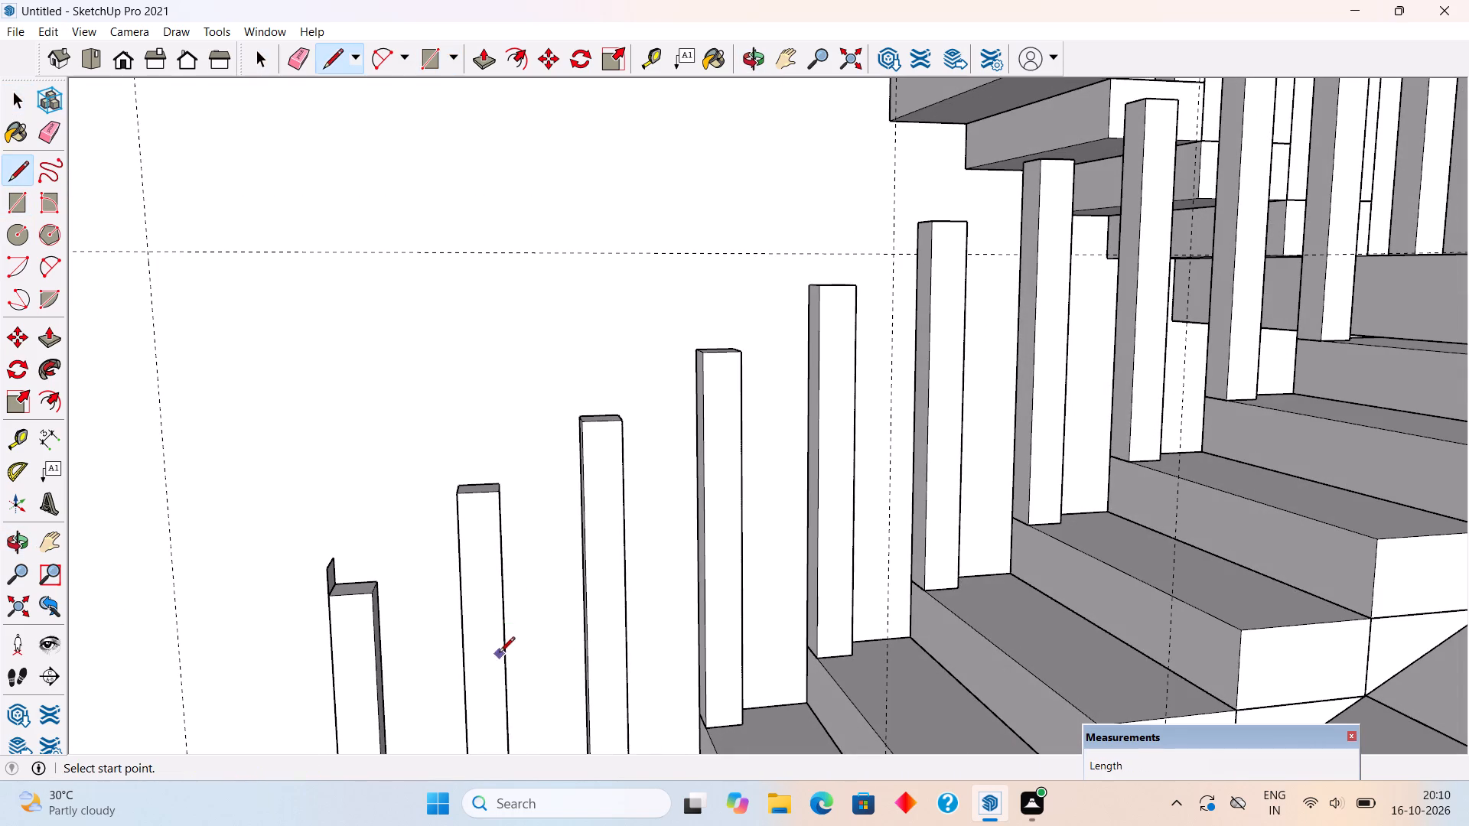
pyautogui.moveTo(441, 623); pyautogui.dragTo(185, 656, button='middle')
pyautogui.scroll(4, 442, 551)
pyautogui.scroll(3, 347, 517)
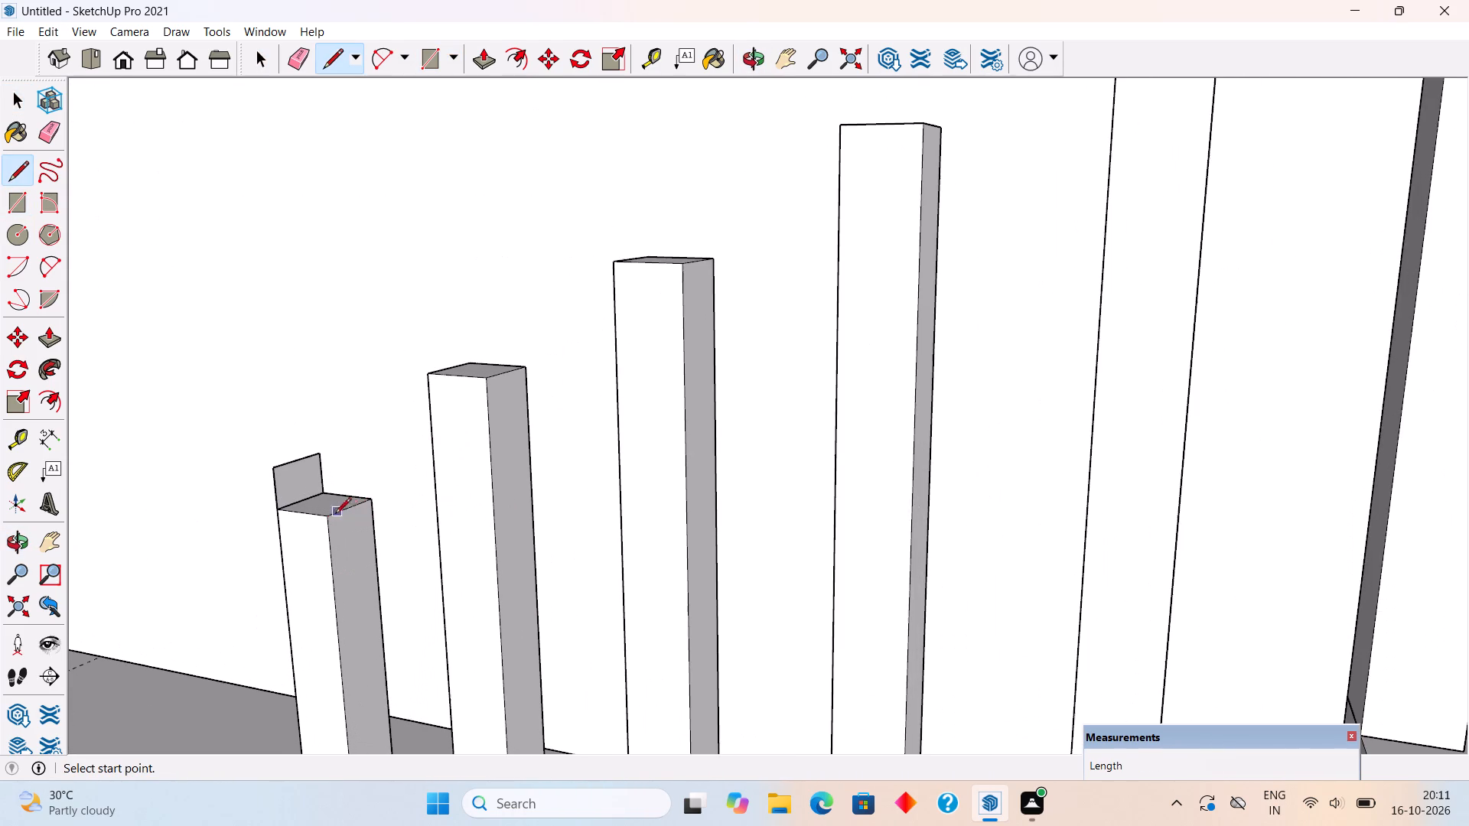
pyautogui.click(307, 499)
pyautogui.scroll(-7, 308, 499)
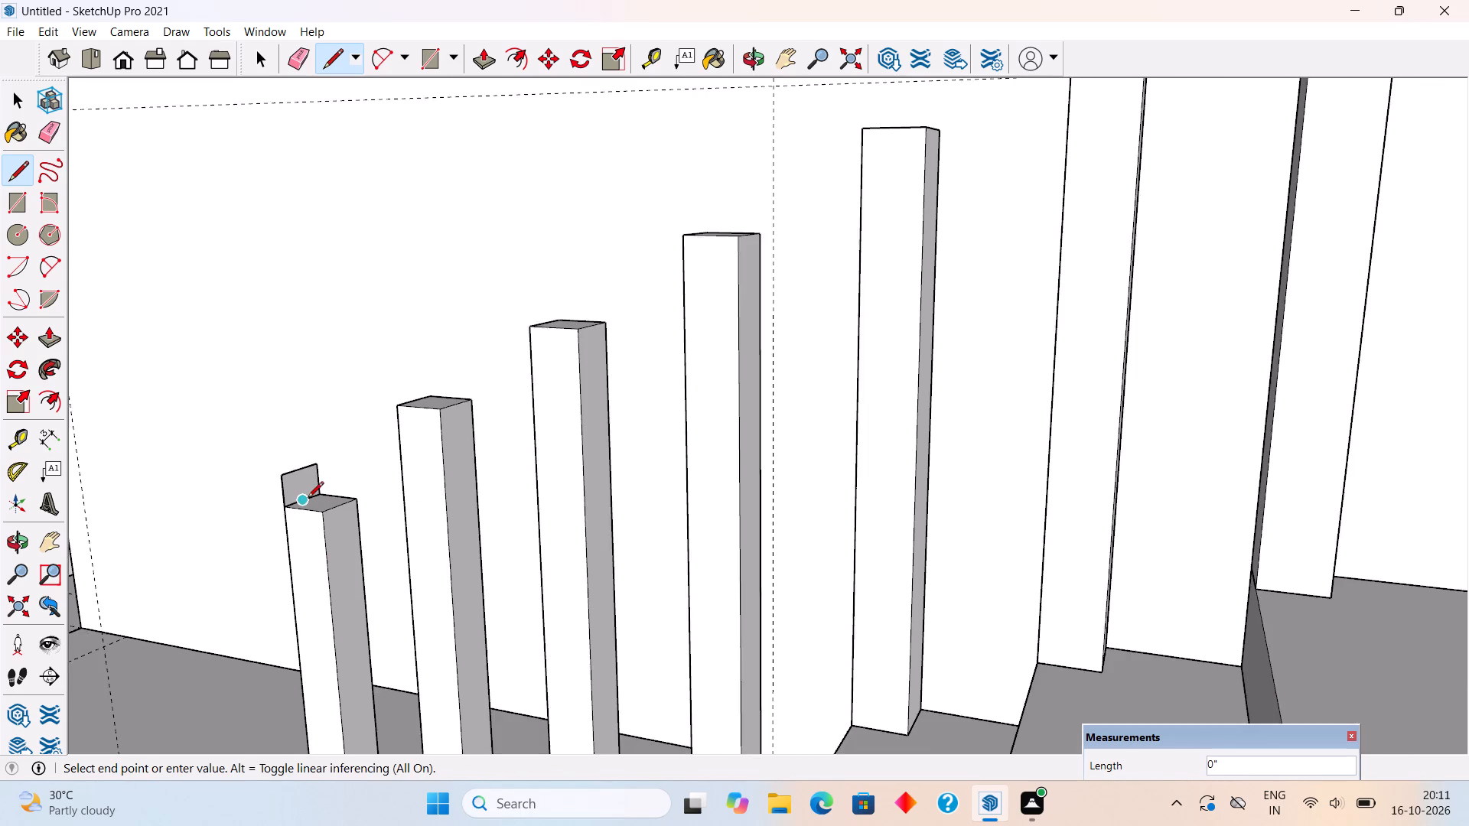
pyautogui.scroll(-8, 308, 499)
pyautogui.moveTo(791, 197); pyautogui.dragTo(821, 420, button='middle')
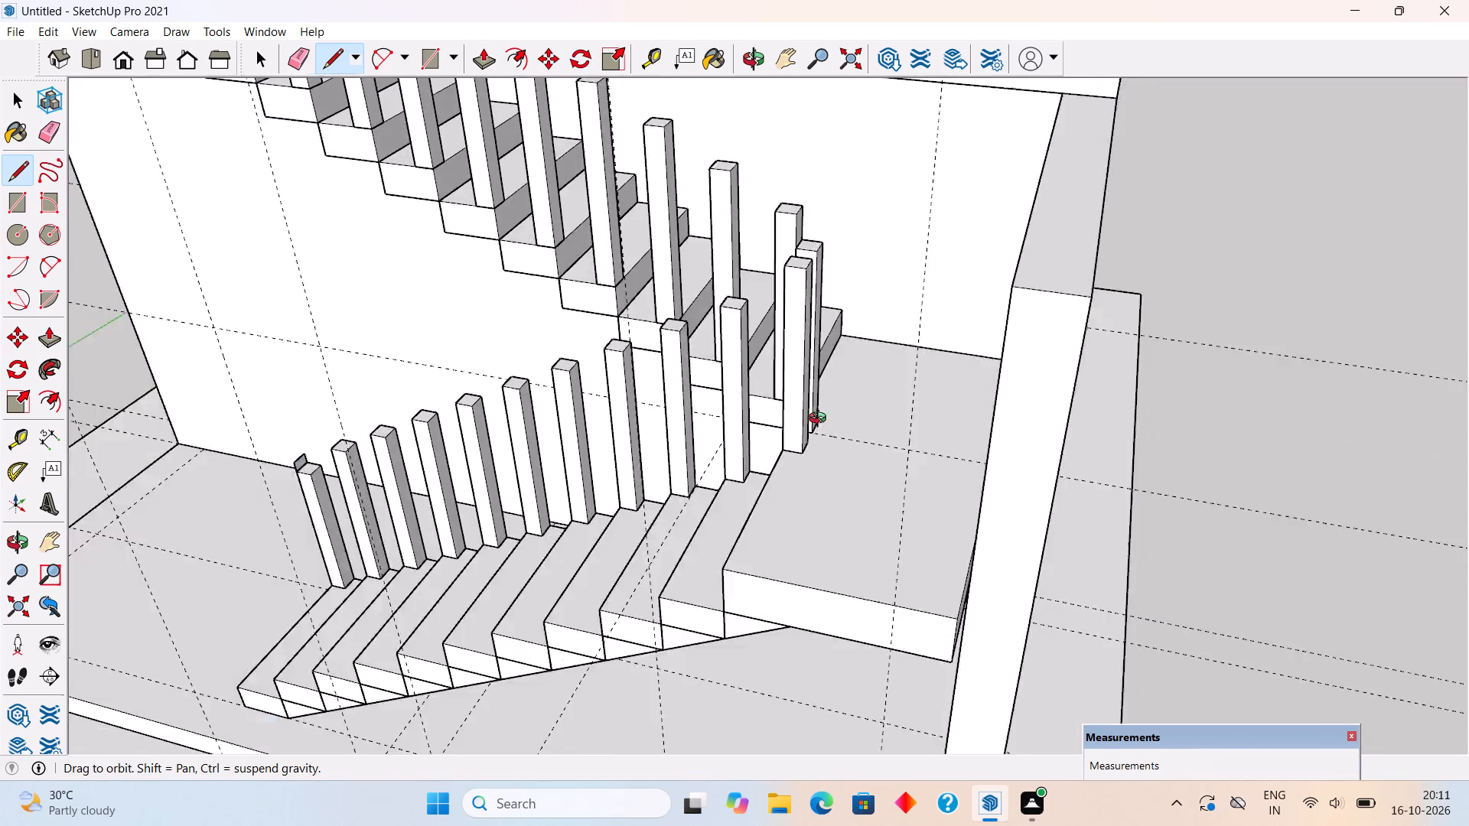
pyautogui.moveTo(821, 420); pyautogui.dragTo(826, 460, button='middle')
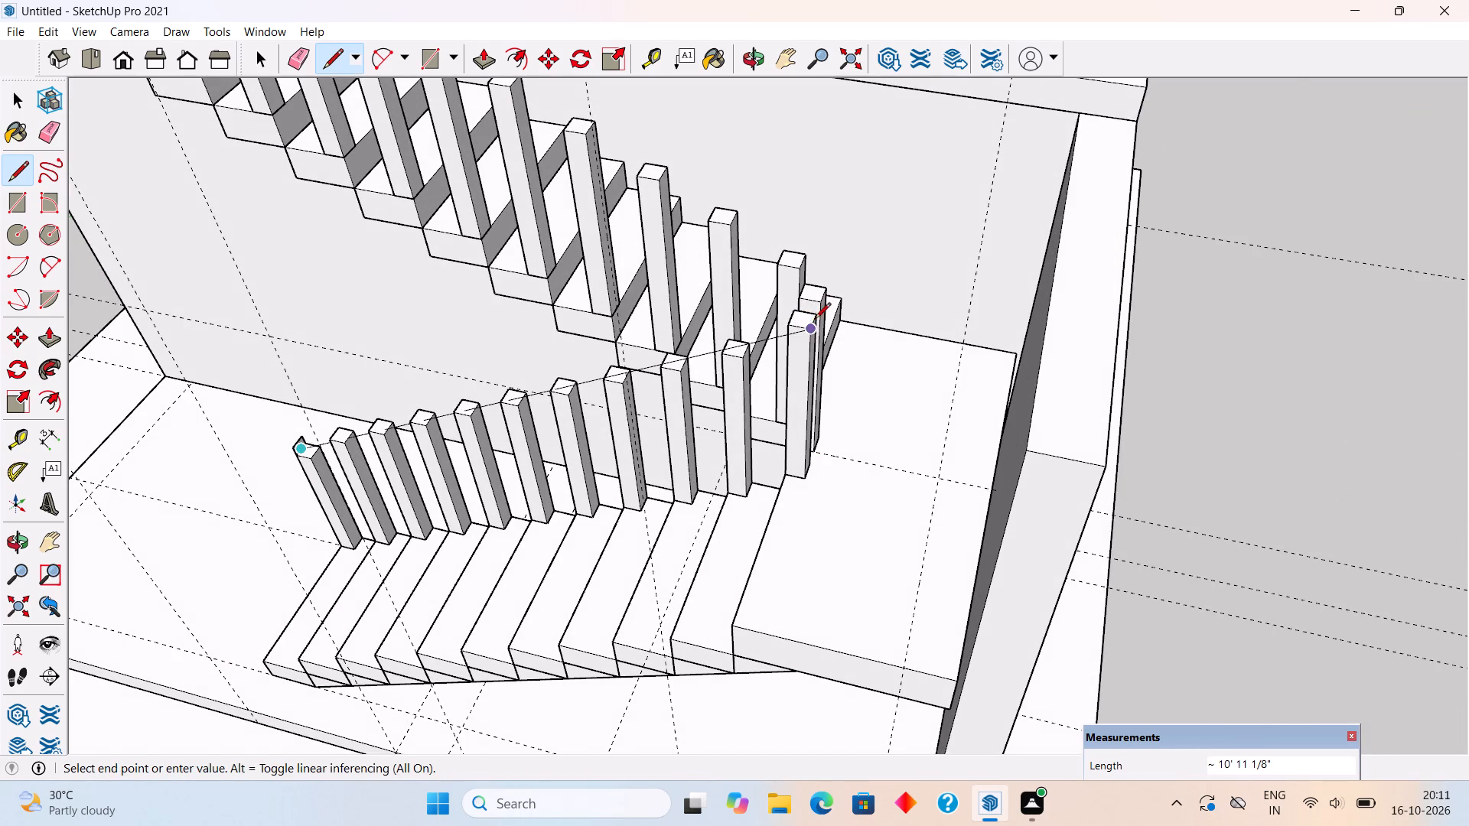
pyautogui.scroll(5, 816, 320)
pyautogui.click(810, 324)
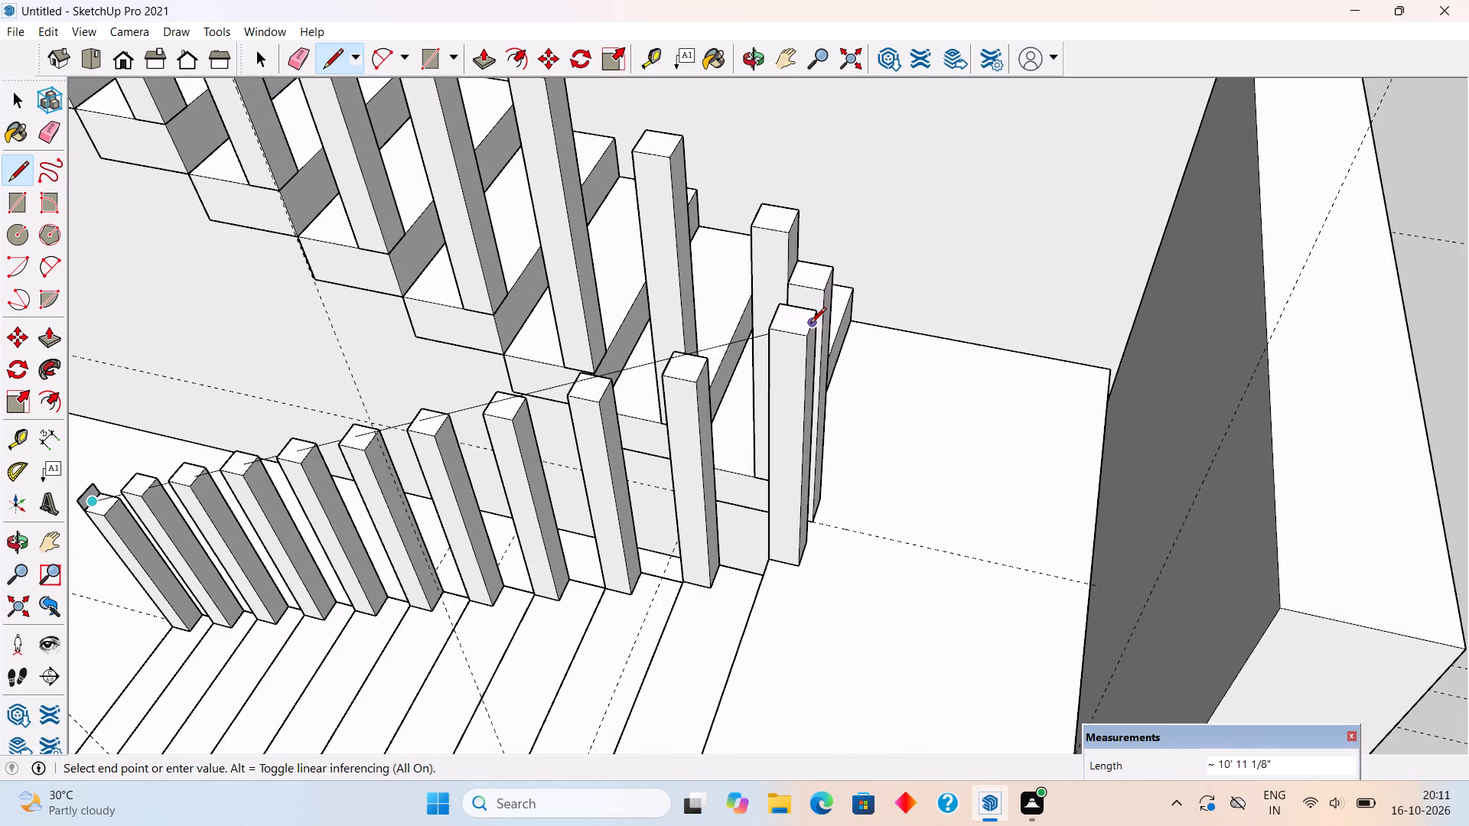
pyautogui.press('space')
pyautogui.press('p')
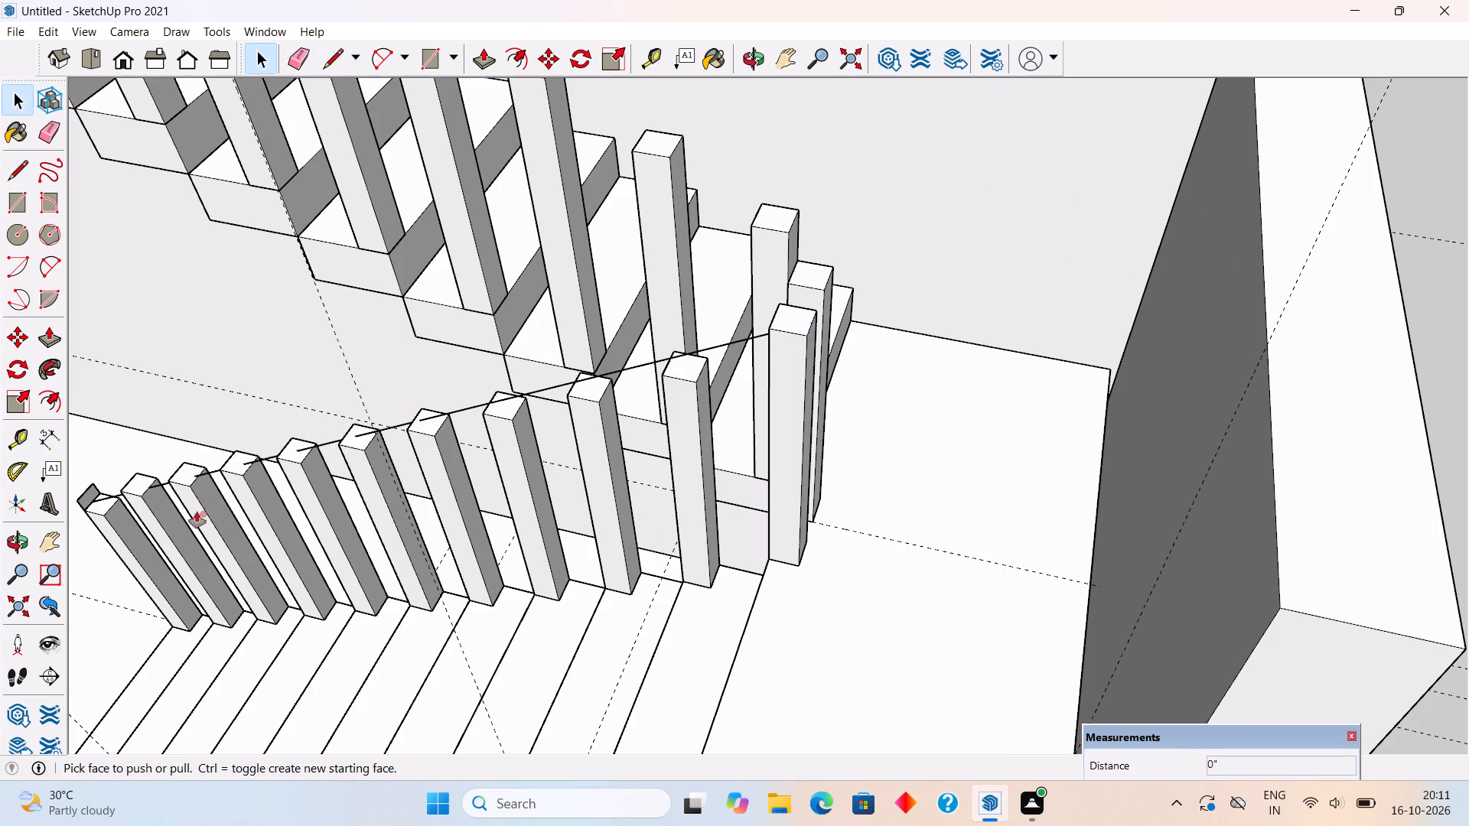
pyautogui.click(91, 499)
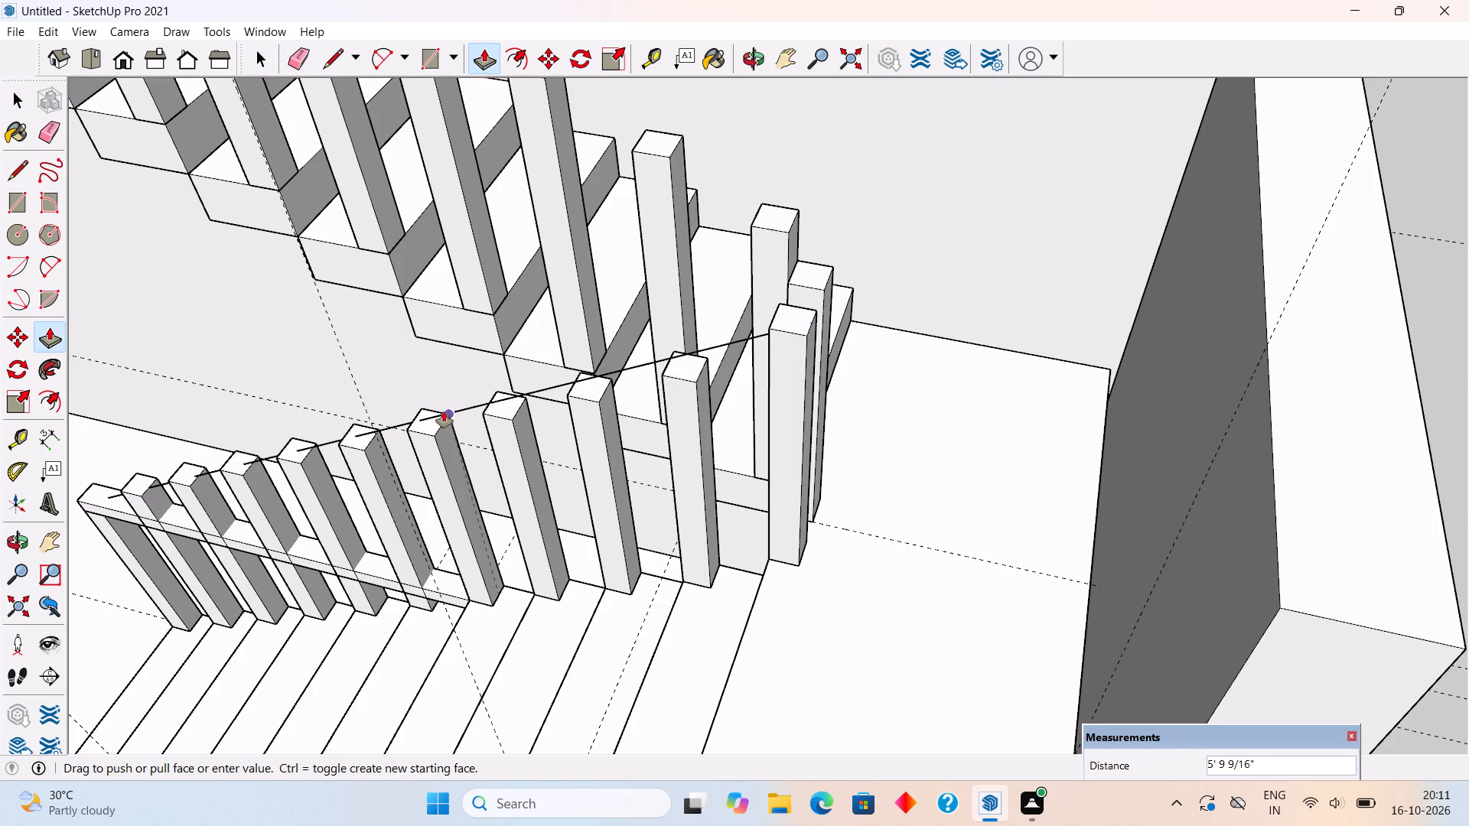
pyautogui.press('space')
# Extrude the upright rectangle with Follow Me along the sloped line to form the lower flight's handrail.
pyautogui.click(56, 375)
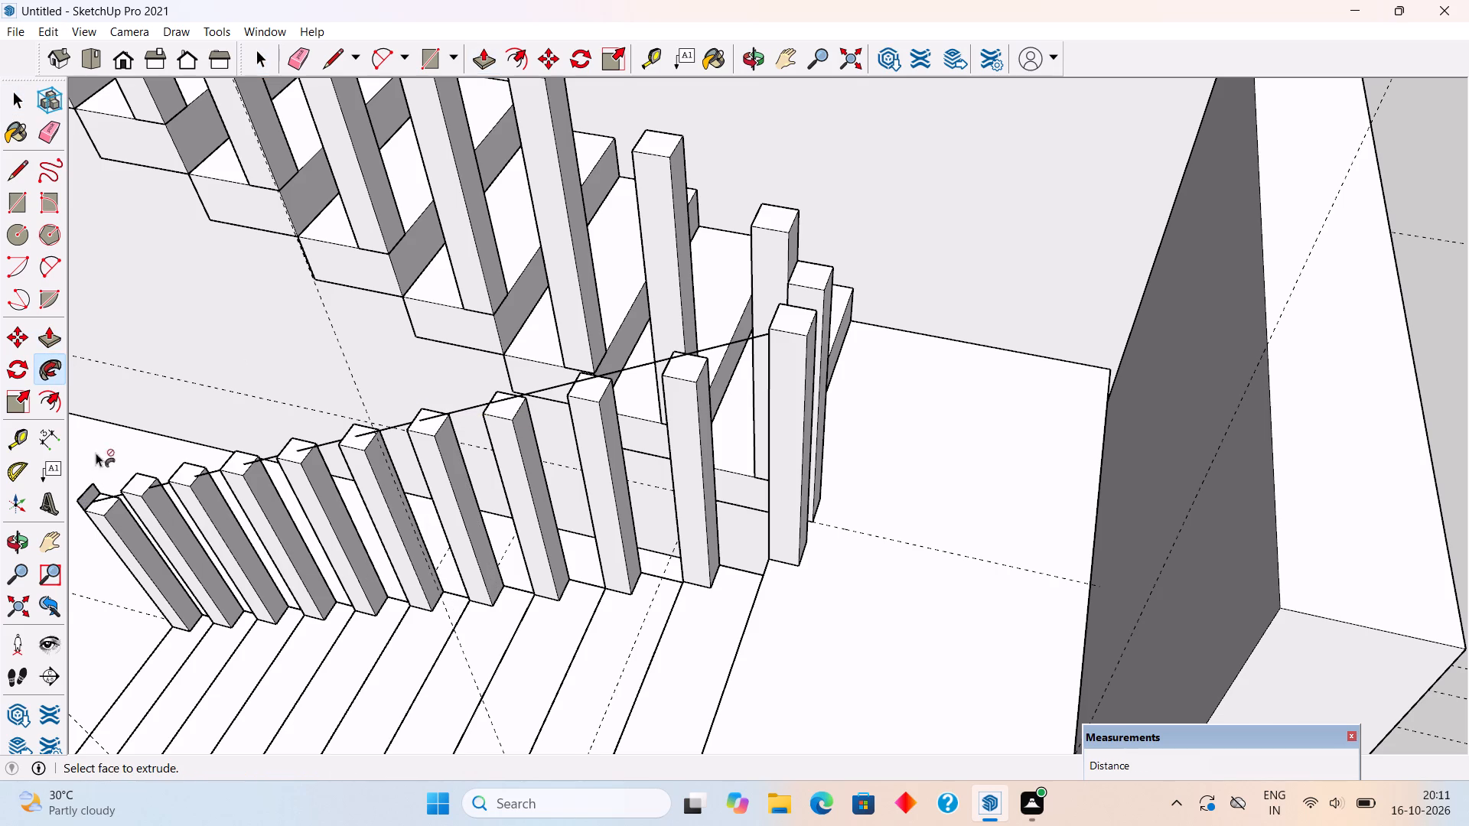
pyautogui.click(90, 501)
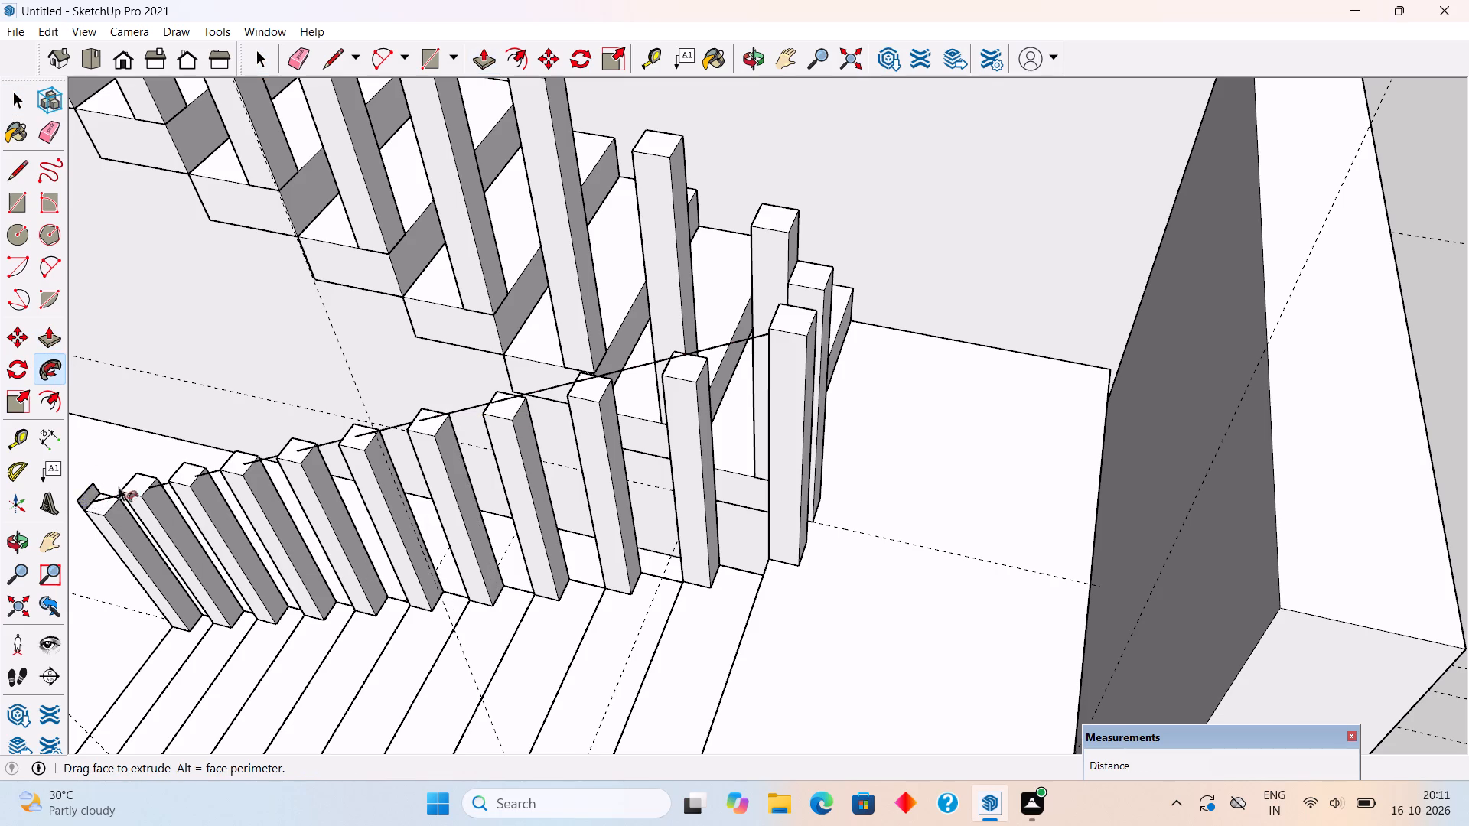
pyautogui.click(800, 327)
pyautogui.press('space')
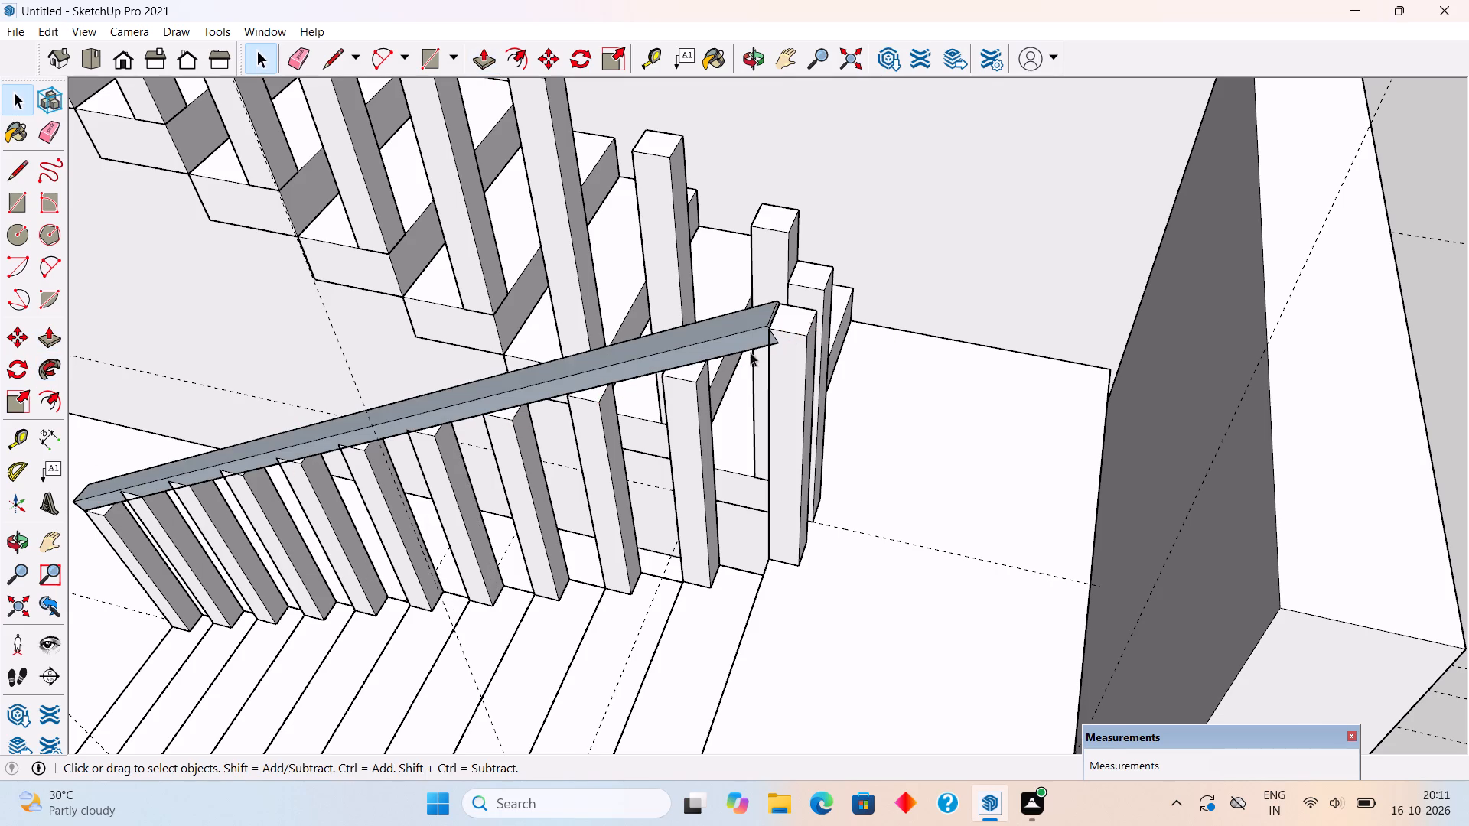
# Select all the connected geometry of the lower flight's handrail and make it a group.
pyautogui.scroll(-4, 664, 367)
pyautogui.moveTo(593, 441); pyautogui.dragTo(872, 207, button='middle')
pyautogui.scroll(-3, 871, 206)
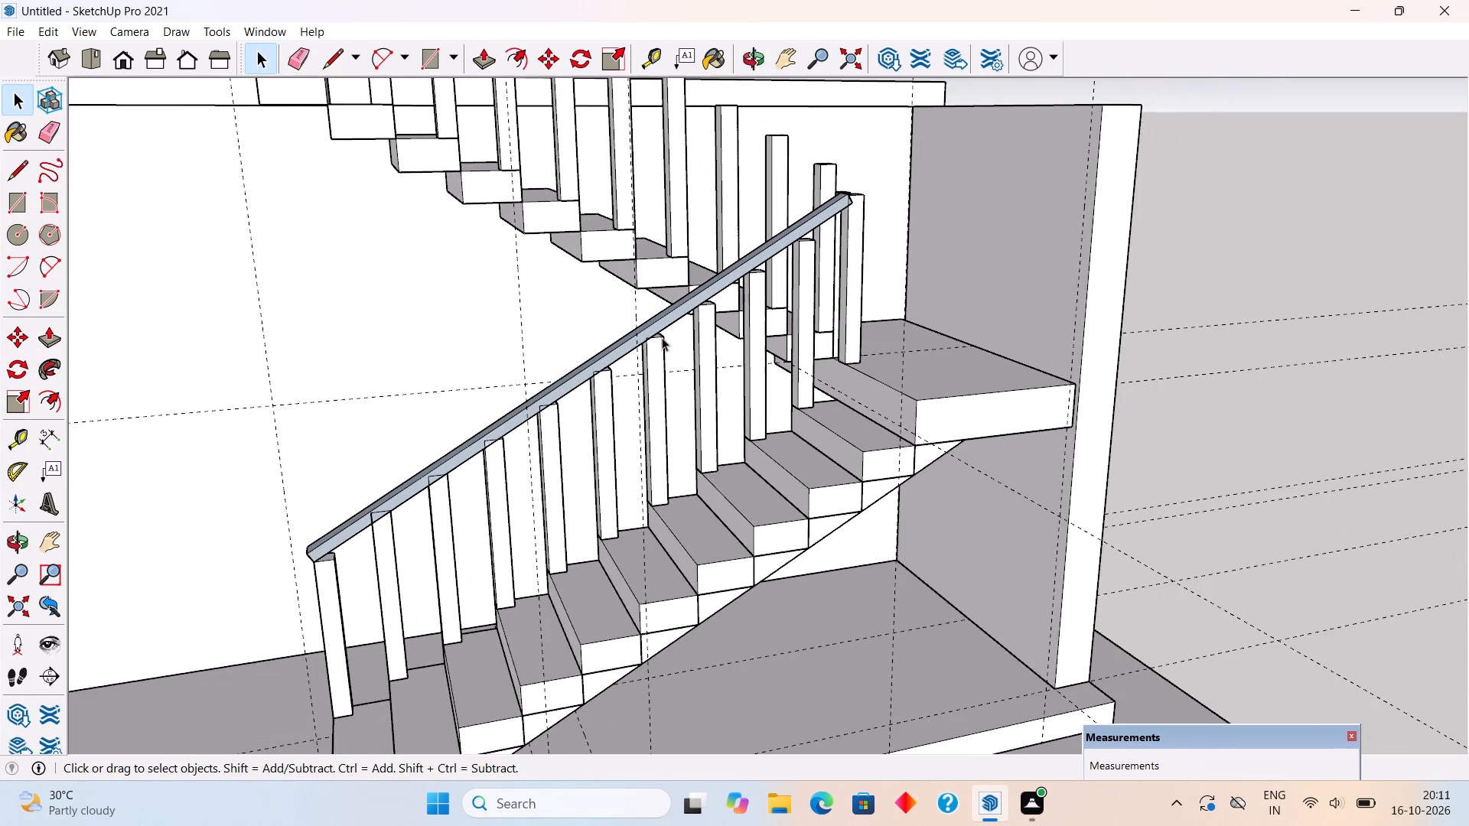
pyautogui.moveTo(676, 318); pyautogui.dragTo(843, 241, button='middle')
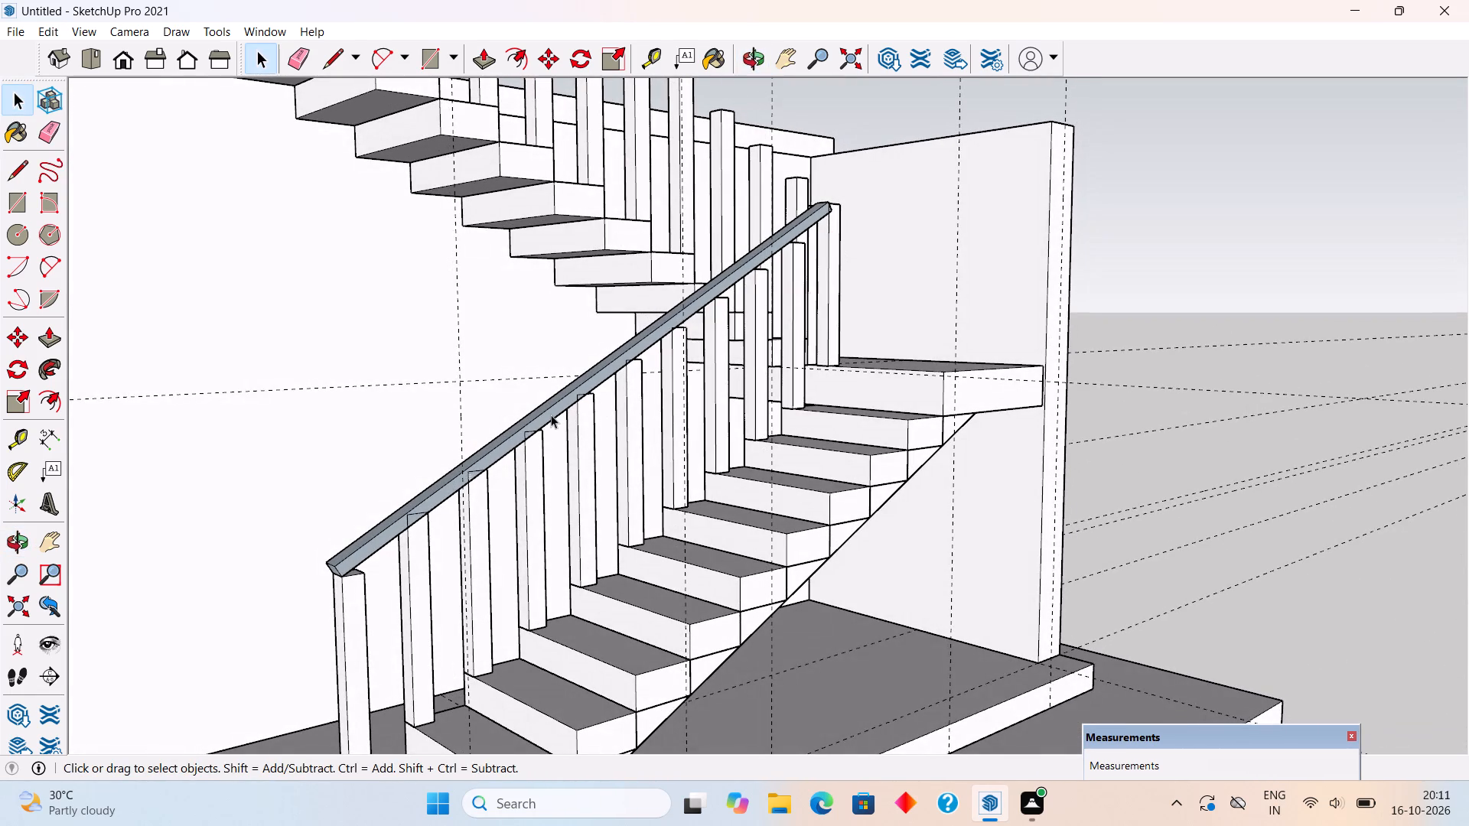
pyautogui.moveTo(399, 522); pyautogui.dragTo(627, 435, button='middle')
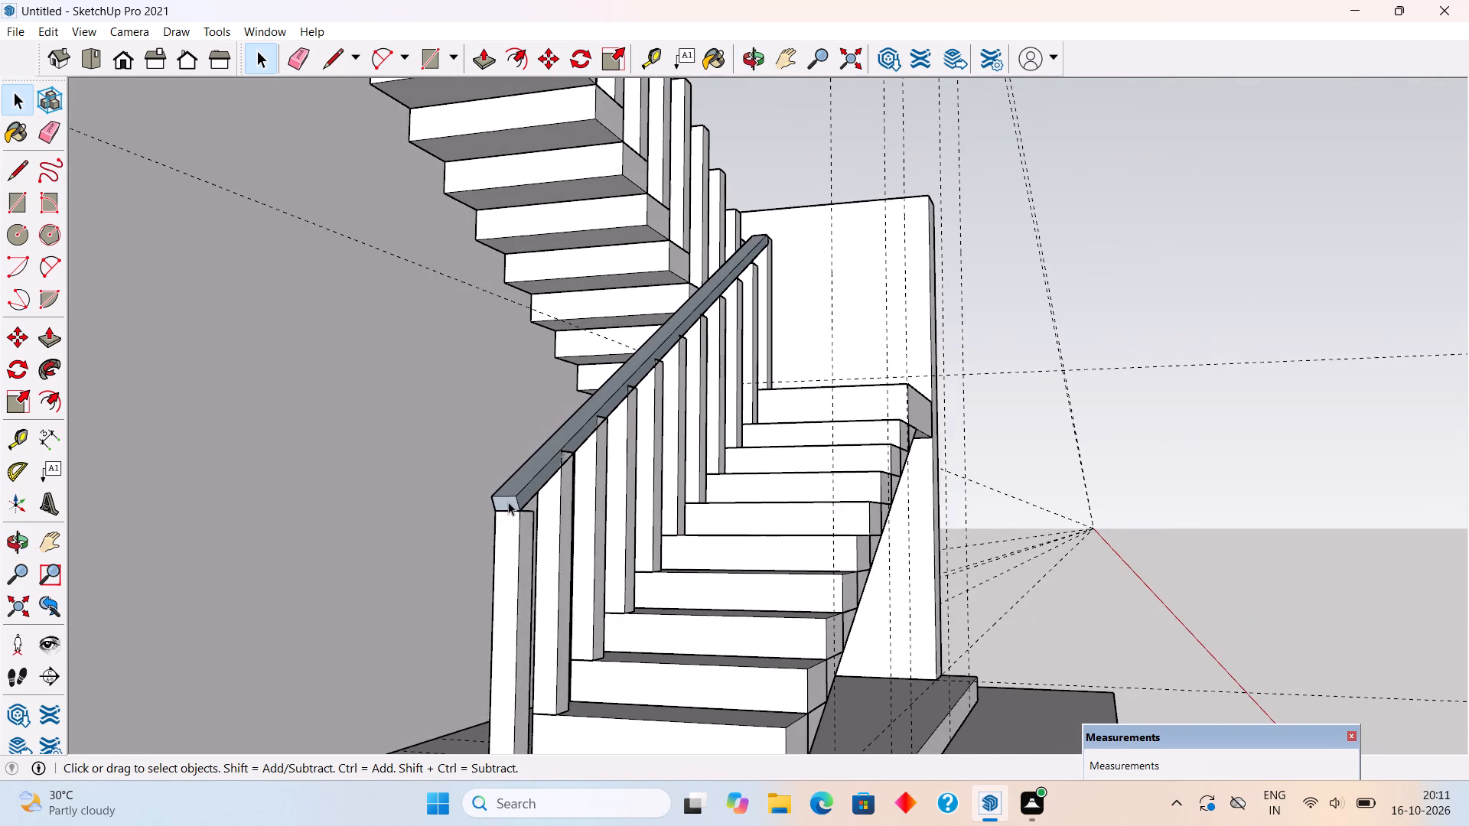
pyautogui.scroll(2, 508, 502)
pyautogui.tripleClick(508, 502)
pyautogui.rightClick(508, 502)
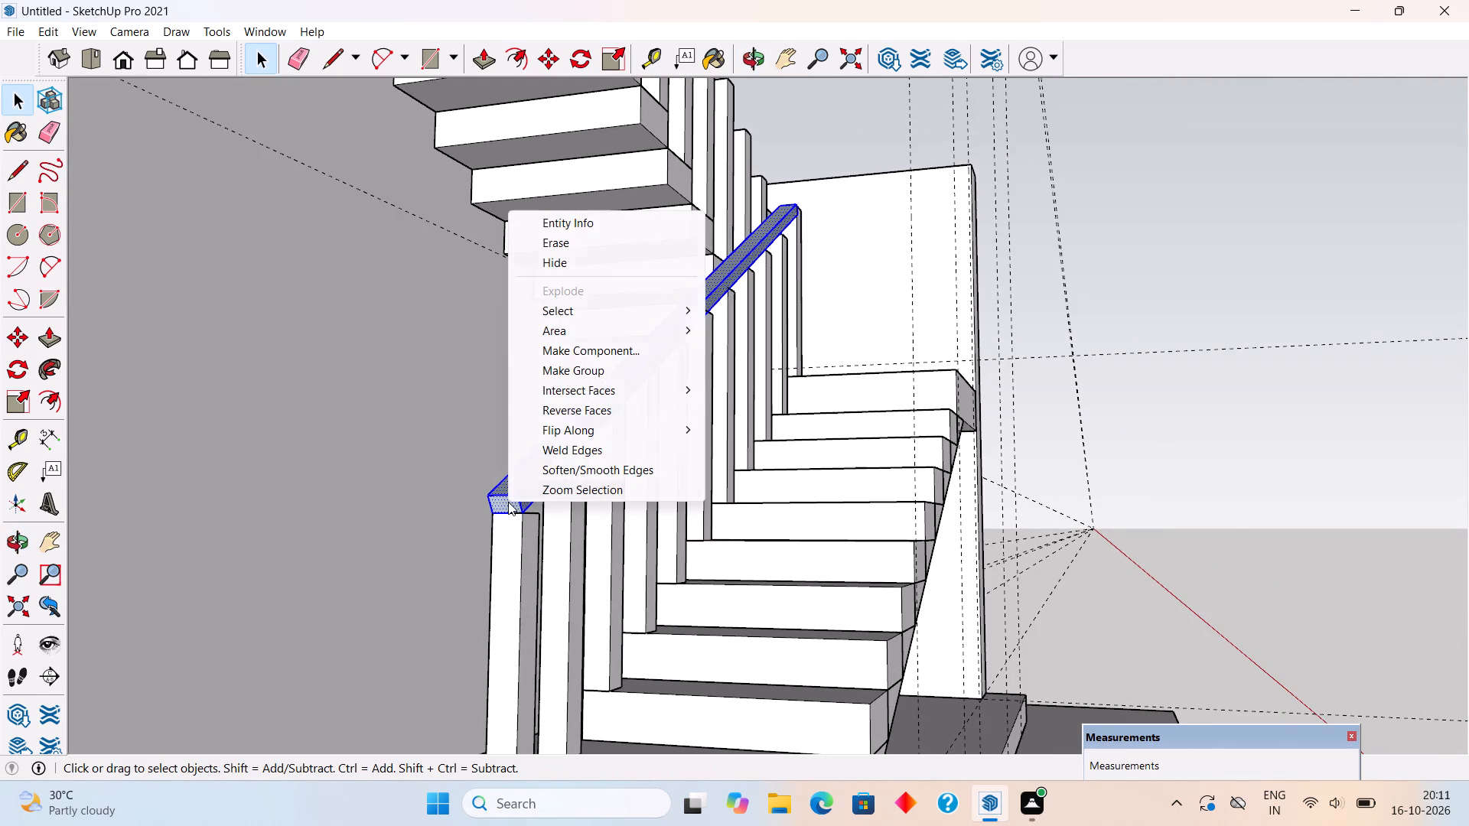
pyautogui.click(553, 376)
# Examine how the grouped handrail's lower end sits on the lower flight's lowest post.
pyautogui.scroll(7, 512, 486)
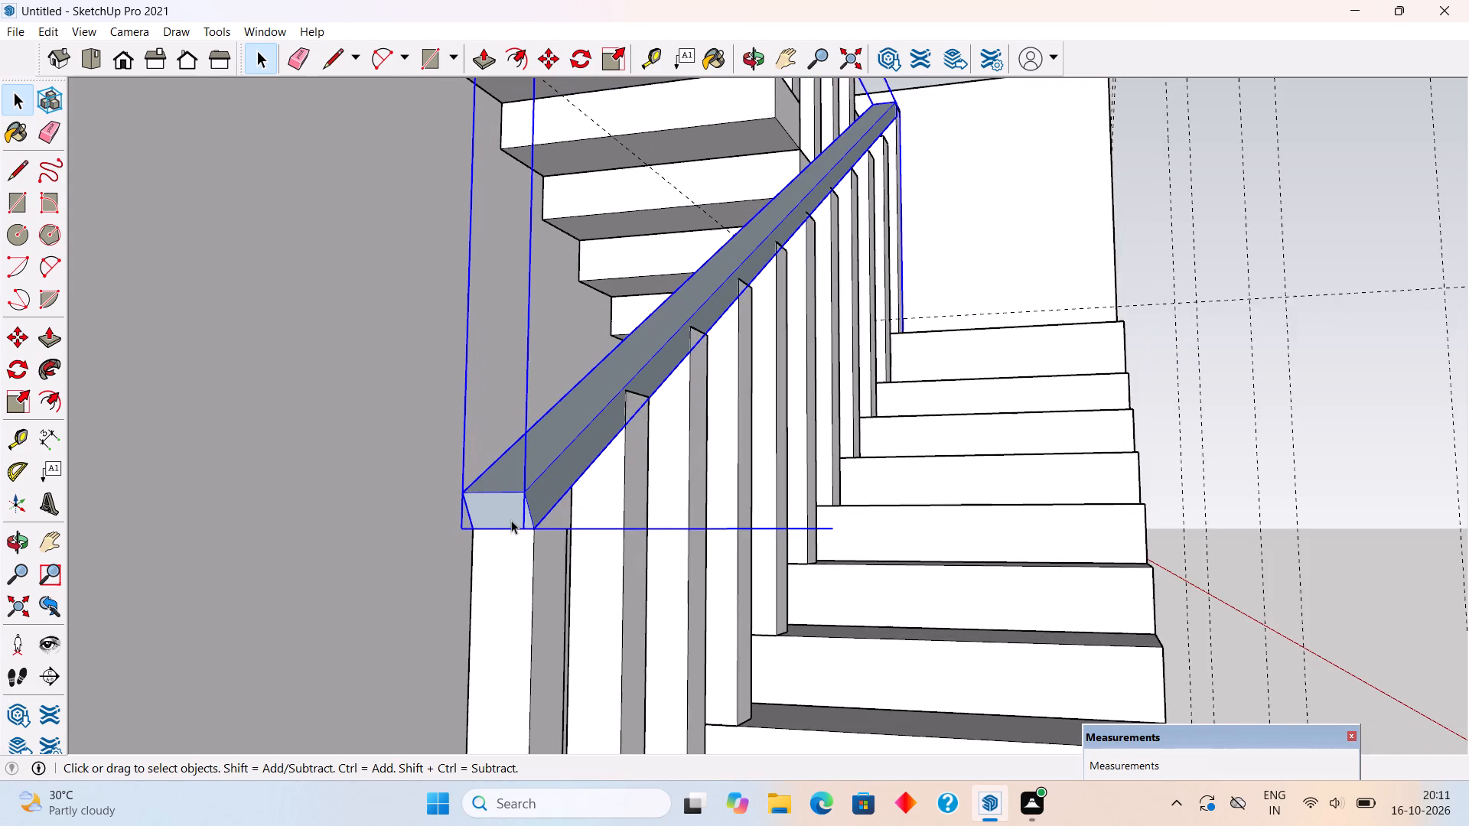
pyautogui.moveTo(511, 520); pyautogui.dragTo(783, 501, button='middle')
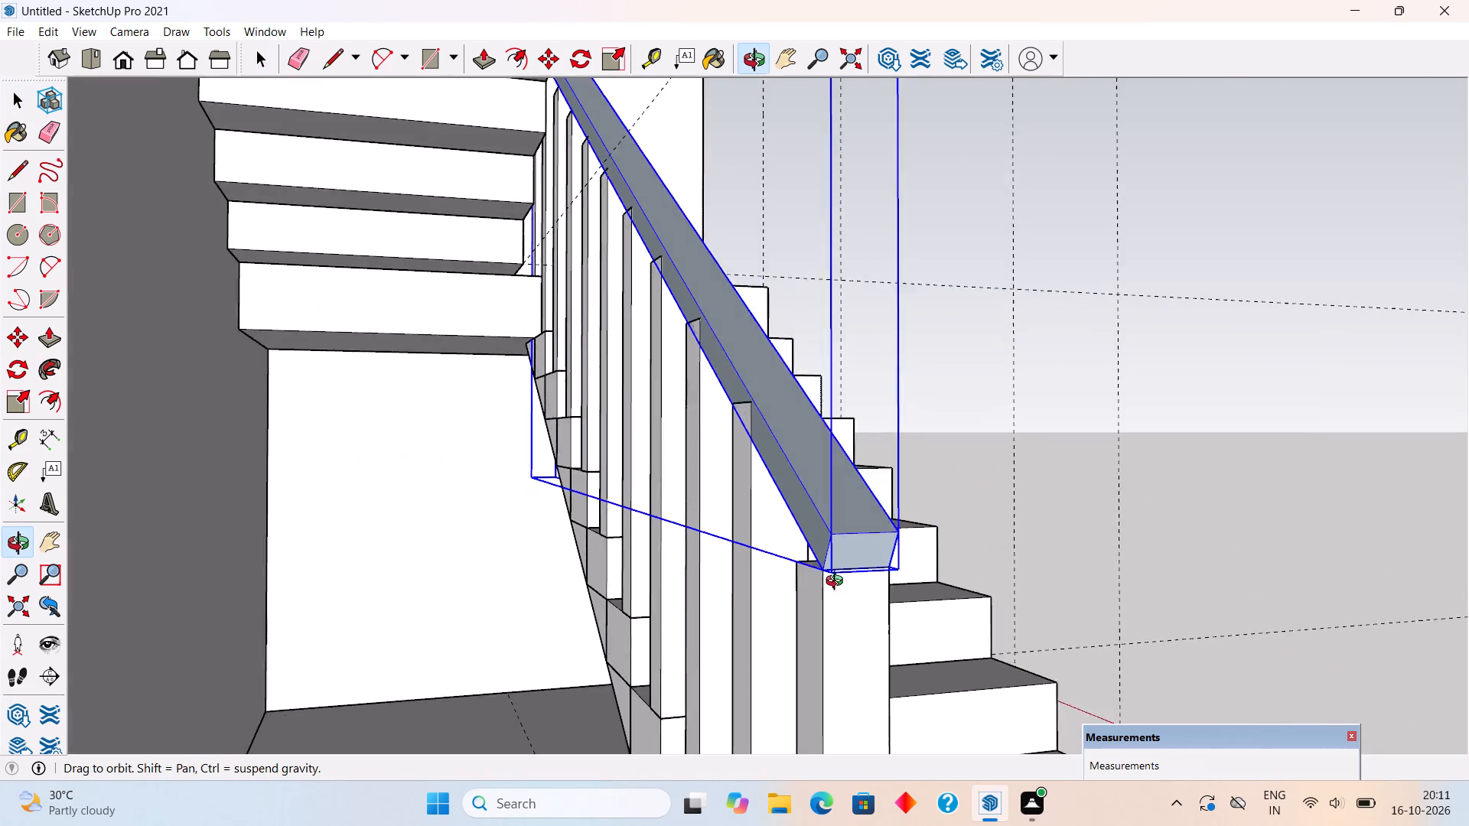
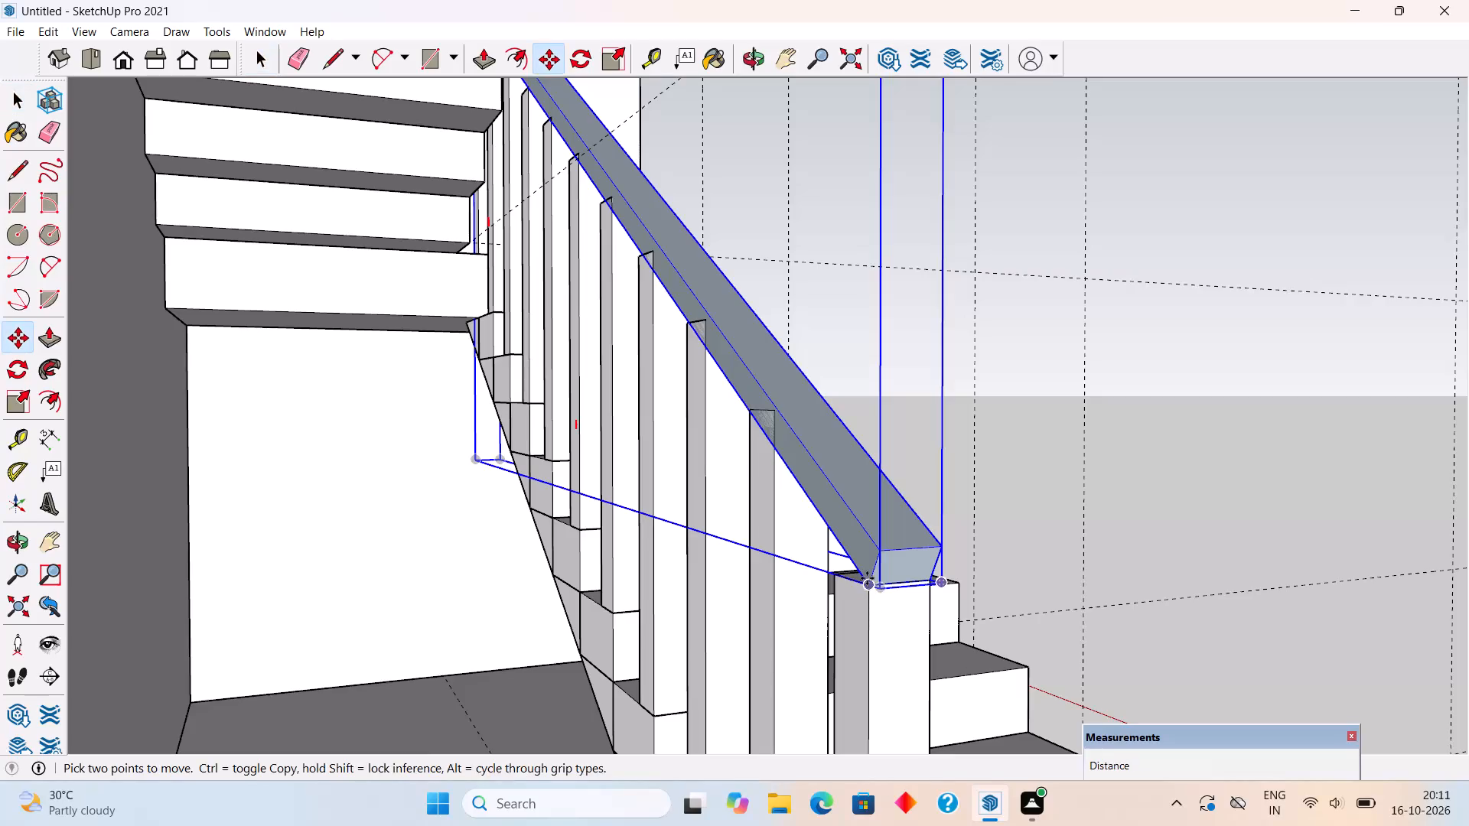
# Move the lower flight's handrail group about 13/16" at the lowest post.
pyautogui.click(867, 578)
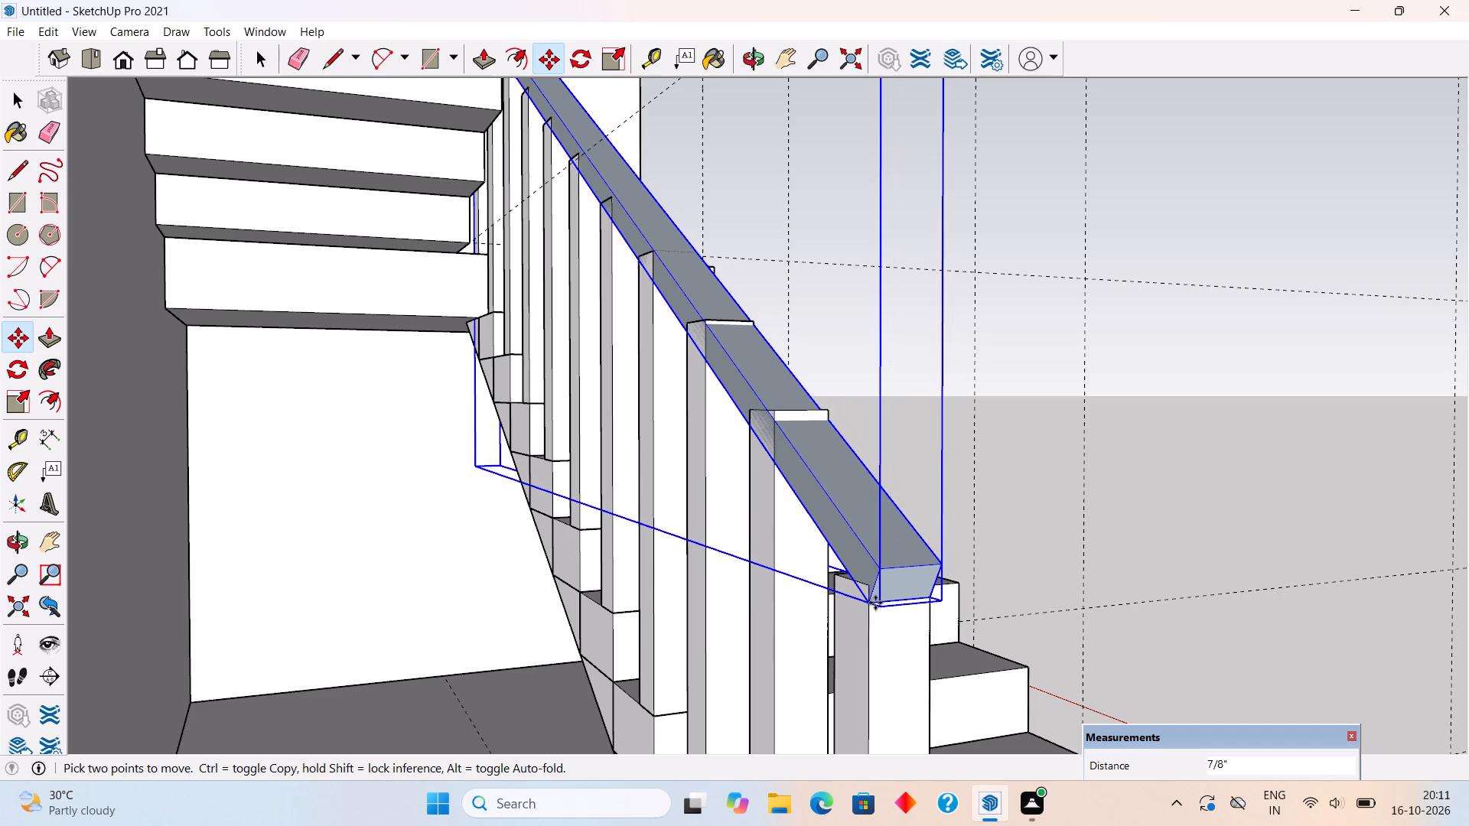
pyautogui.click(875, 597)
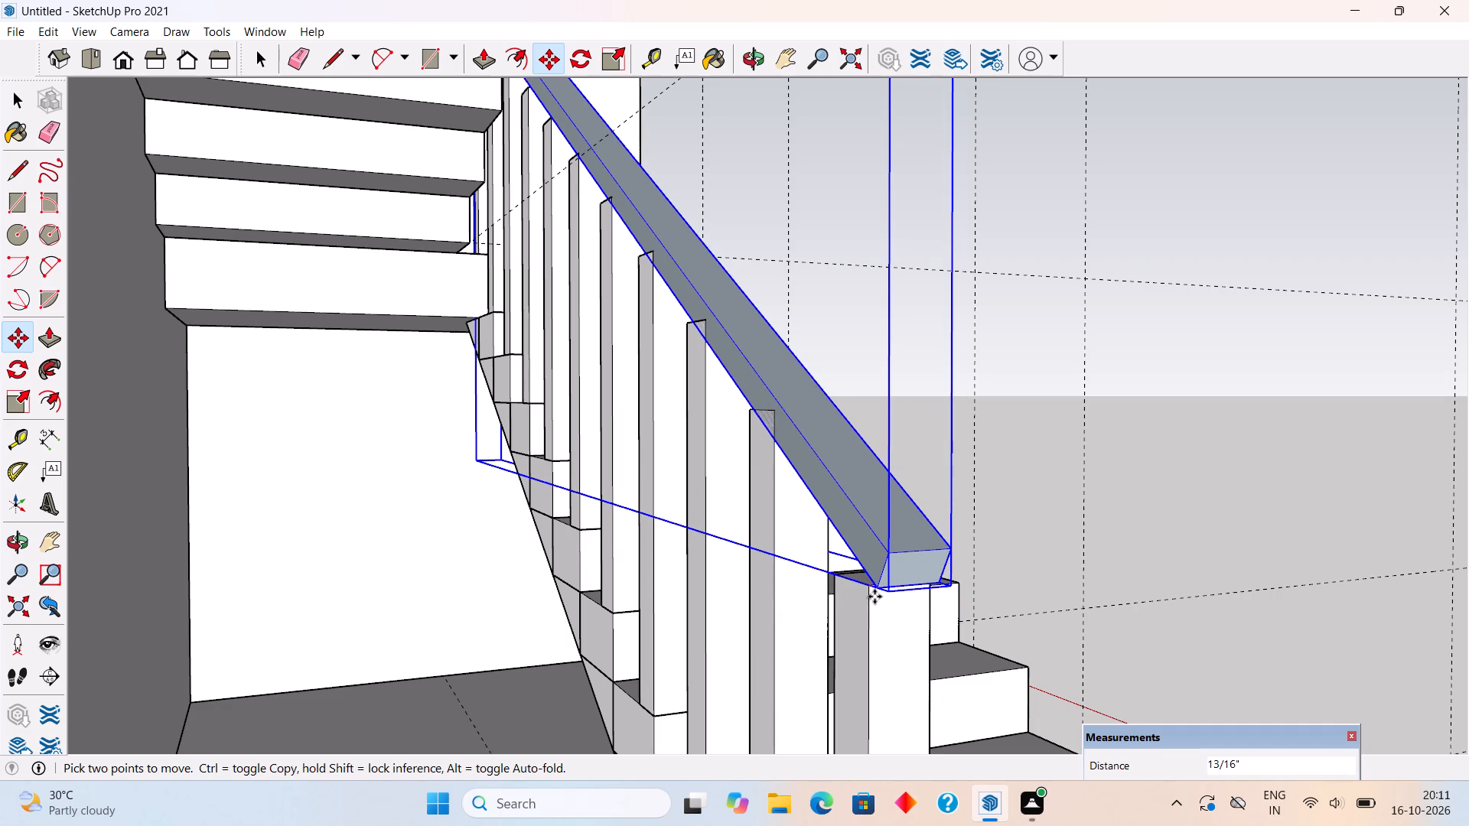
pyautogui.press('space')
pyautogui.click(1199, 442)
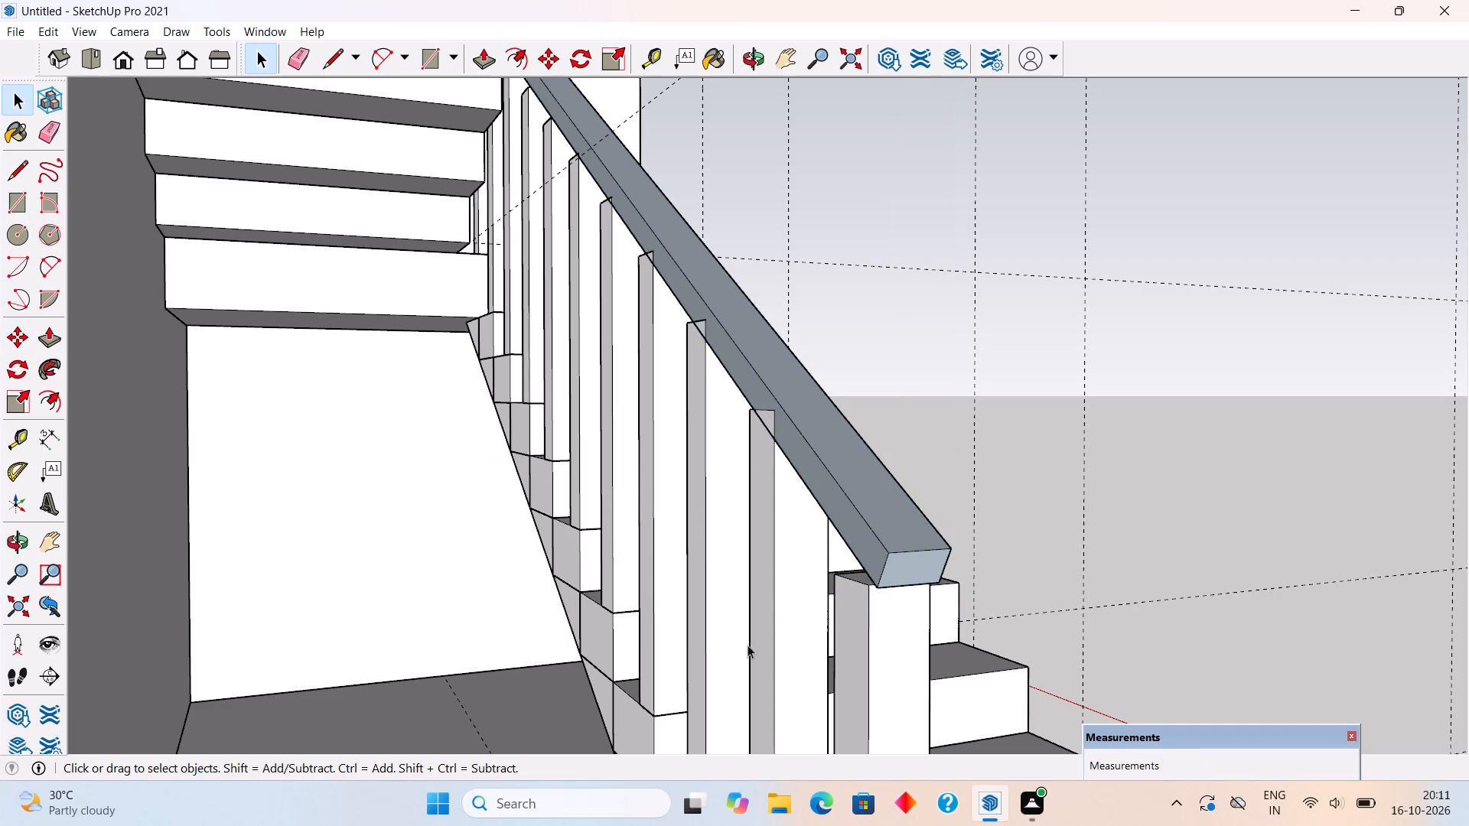
# Examine how the handrail sits on the lower flight's lowest post and along the rest of the posts.
pyautogui.moveTo(793, 586); pyautogui.dragTo(769, 593, button='middle')
pyautogui.scroll(5, 776, 599)
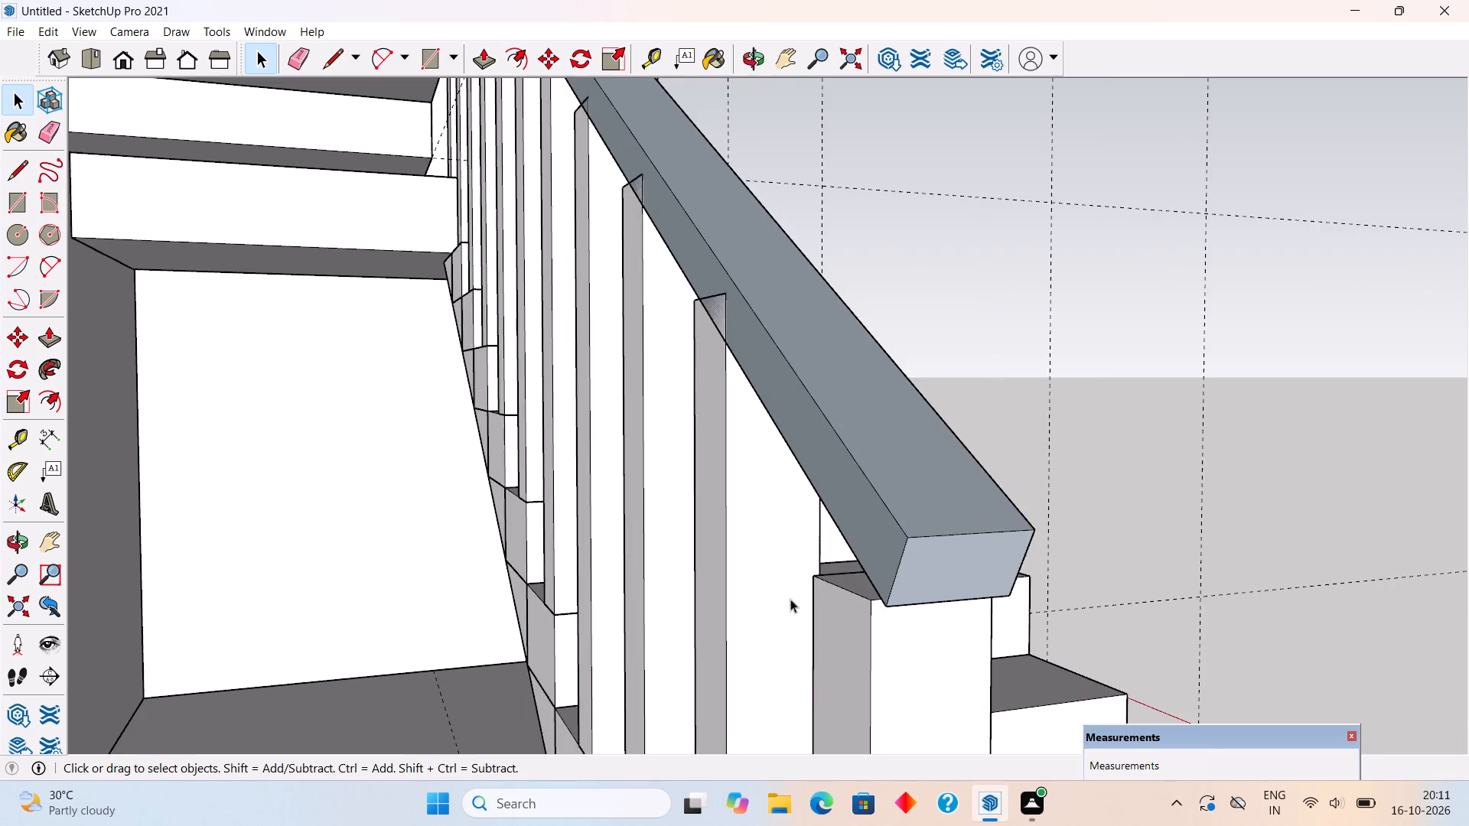
pyautogui.scroll(4, 790, 599)
pyautogui.moveTo(930, 626); pyautogui.dragTo(1226, 529, button='middle')
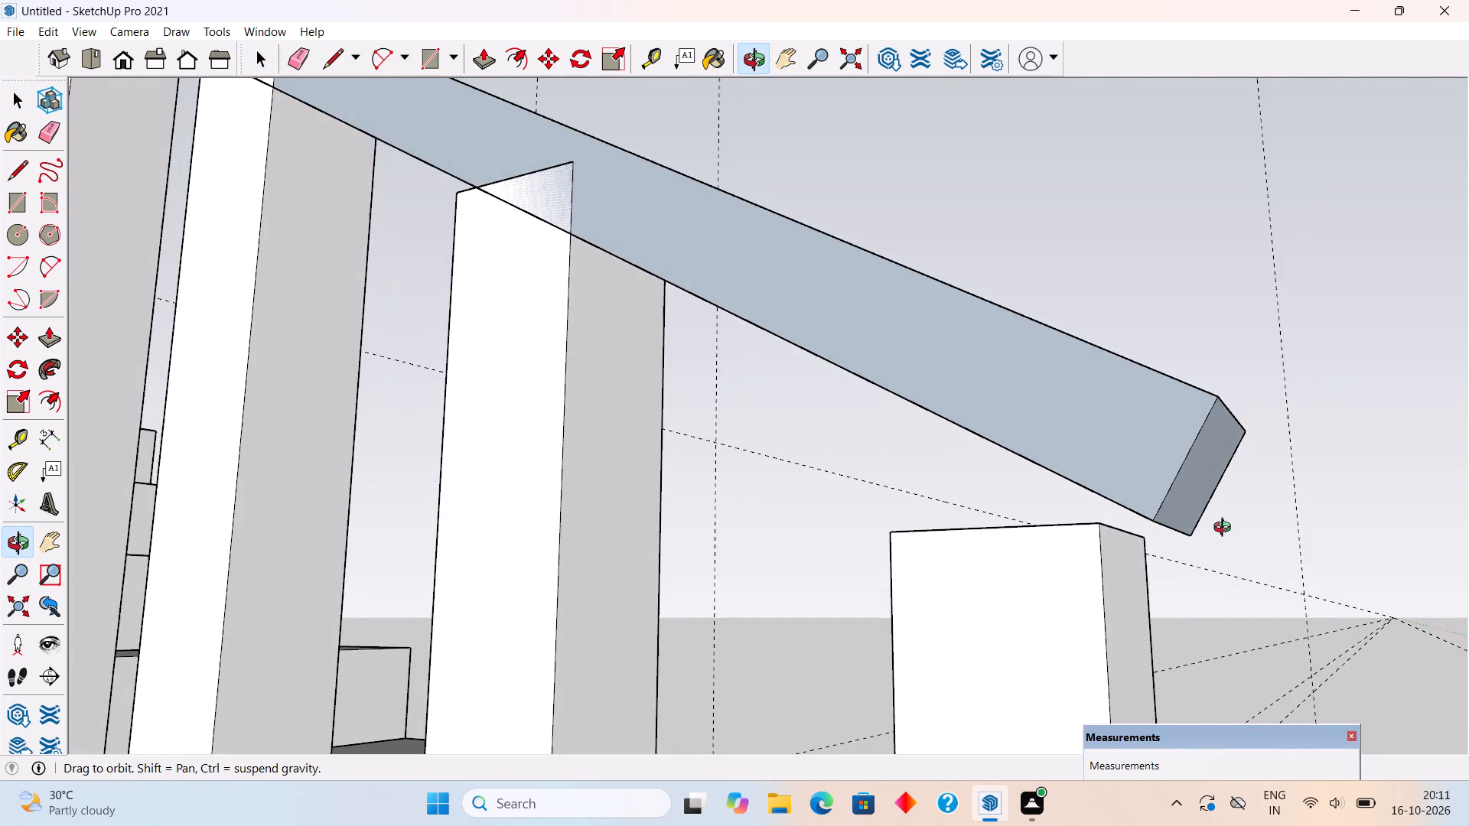
pyautogui.moveTo(1226, 529); pyautogui.dragTo(965, 587, button='middle')
pyautogui.scroll(-3, 965, 587)
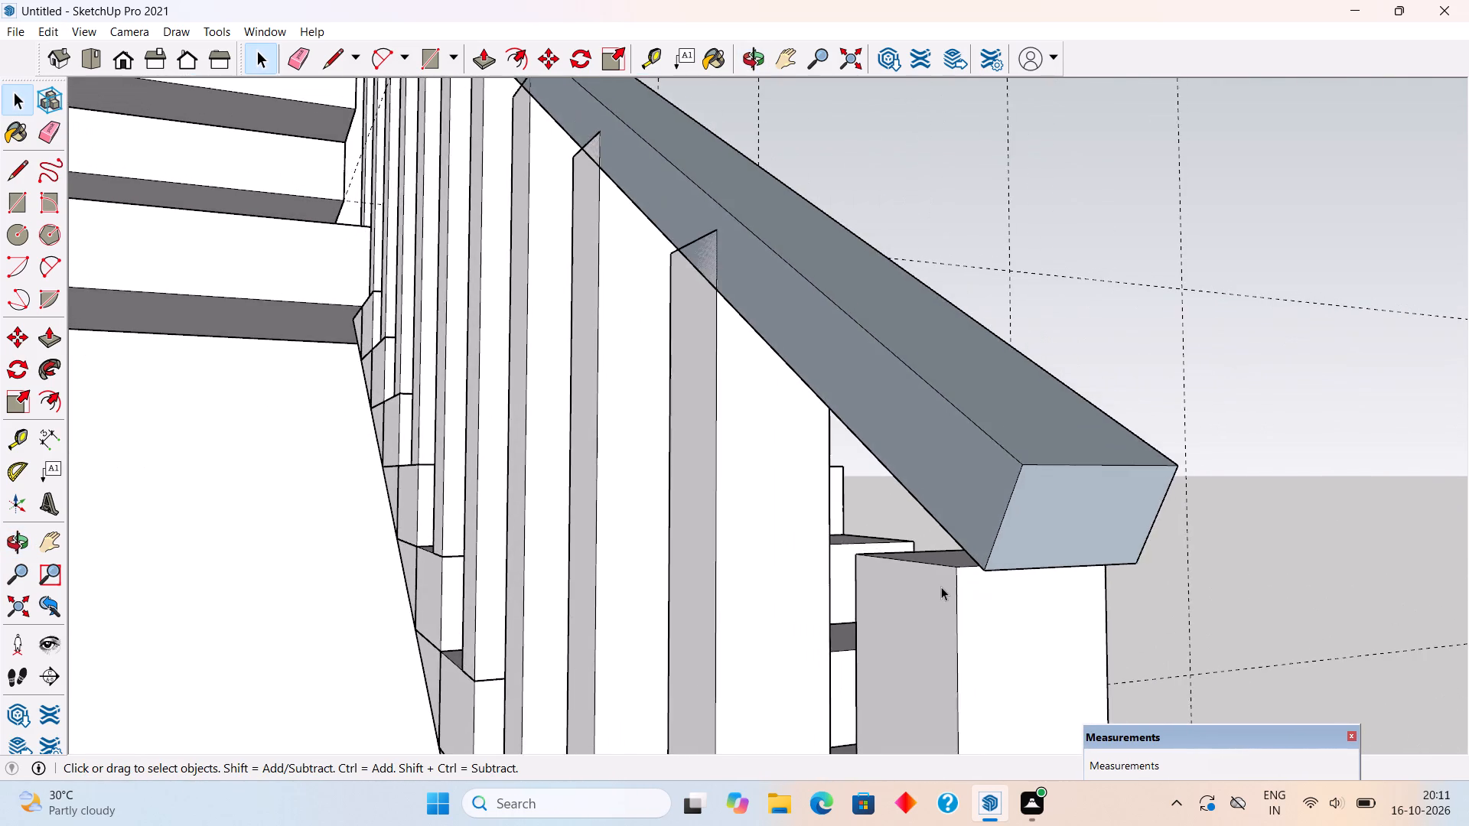
pyautogui.scroll(-5, 941, 587)
pyautogui.moveTo(1041, 563); pyautogui.dragTo(689, 583, button='middle')
pyautogui.scroll(-3, 705, 581)
pyautogui.scroll(-5, 577, 610)
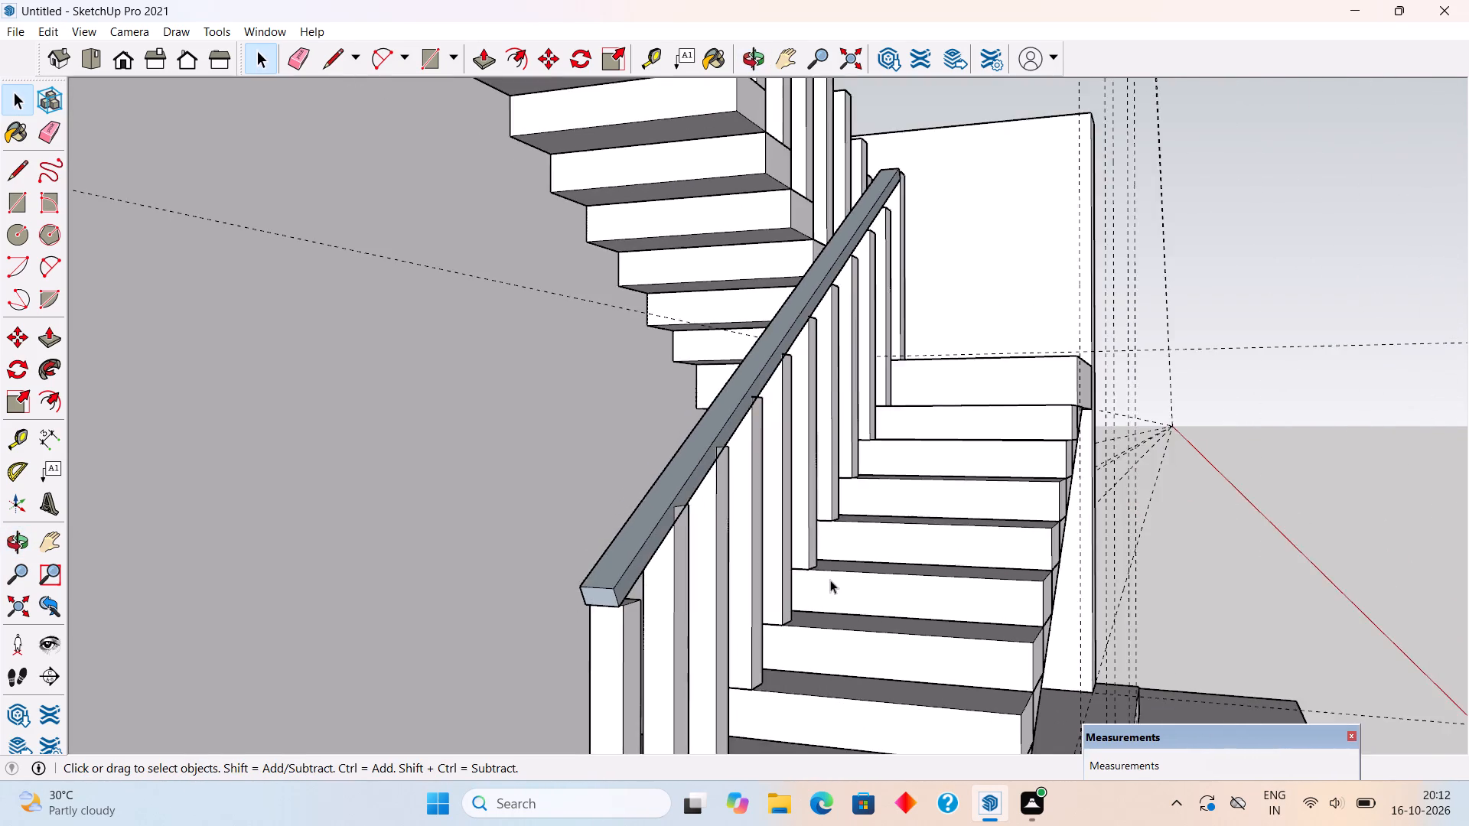
pyautogui.moveTo(825, 579); pyautogui.dragTo(282, 487, button='middle')
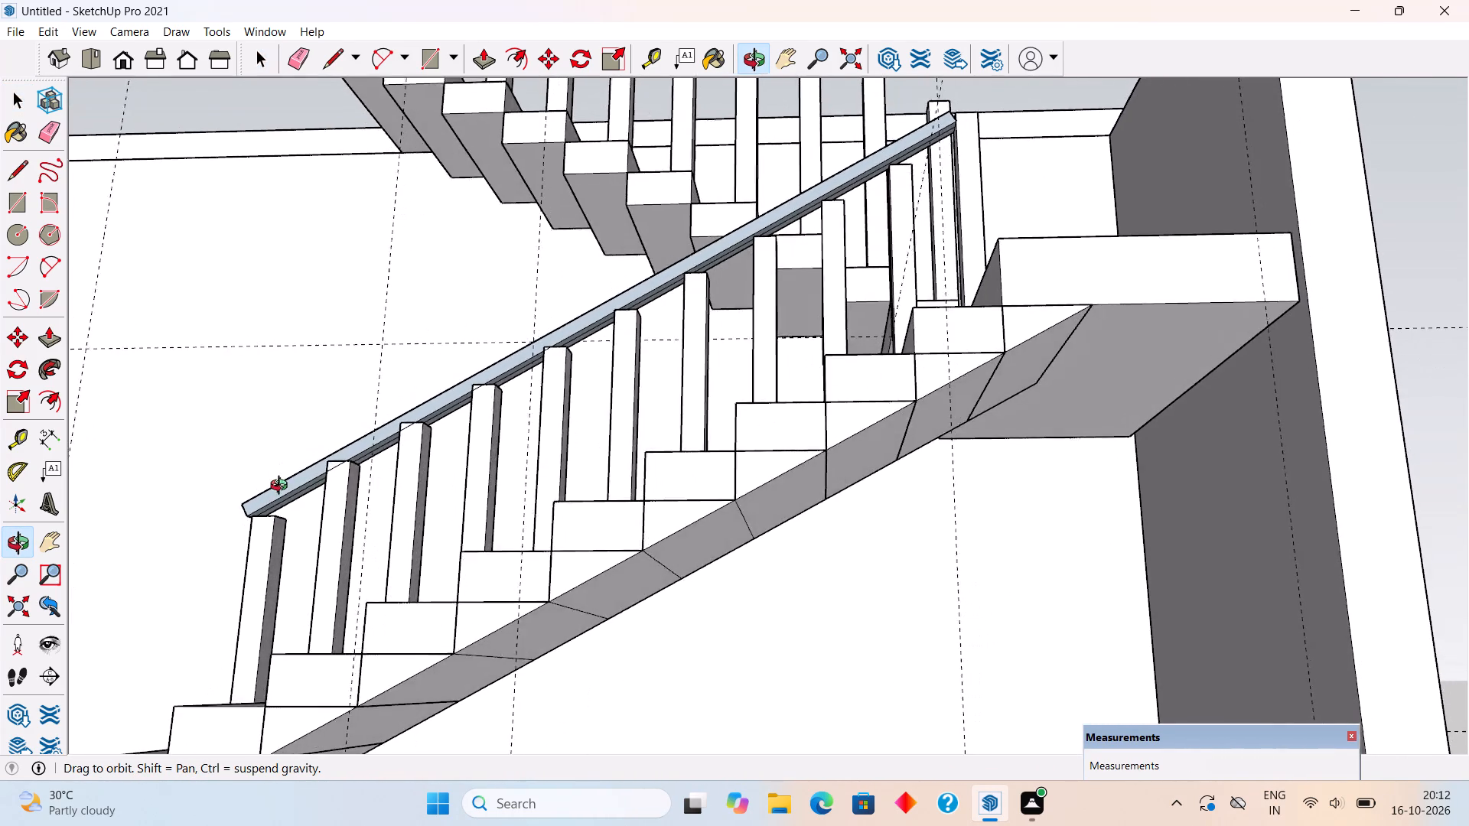
pyautogui.moveTo(282, 487); pyautogui.dragTo(299, 563, button='middle')
# Undo the handrail's move, its grouping and its Follow Me extrusion, back to the upright rectangle and sloped line.
pyautogui.hotkey('ctrl', 'z')
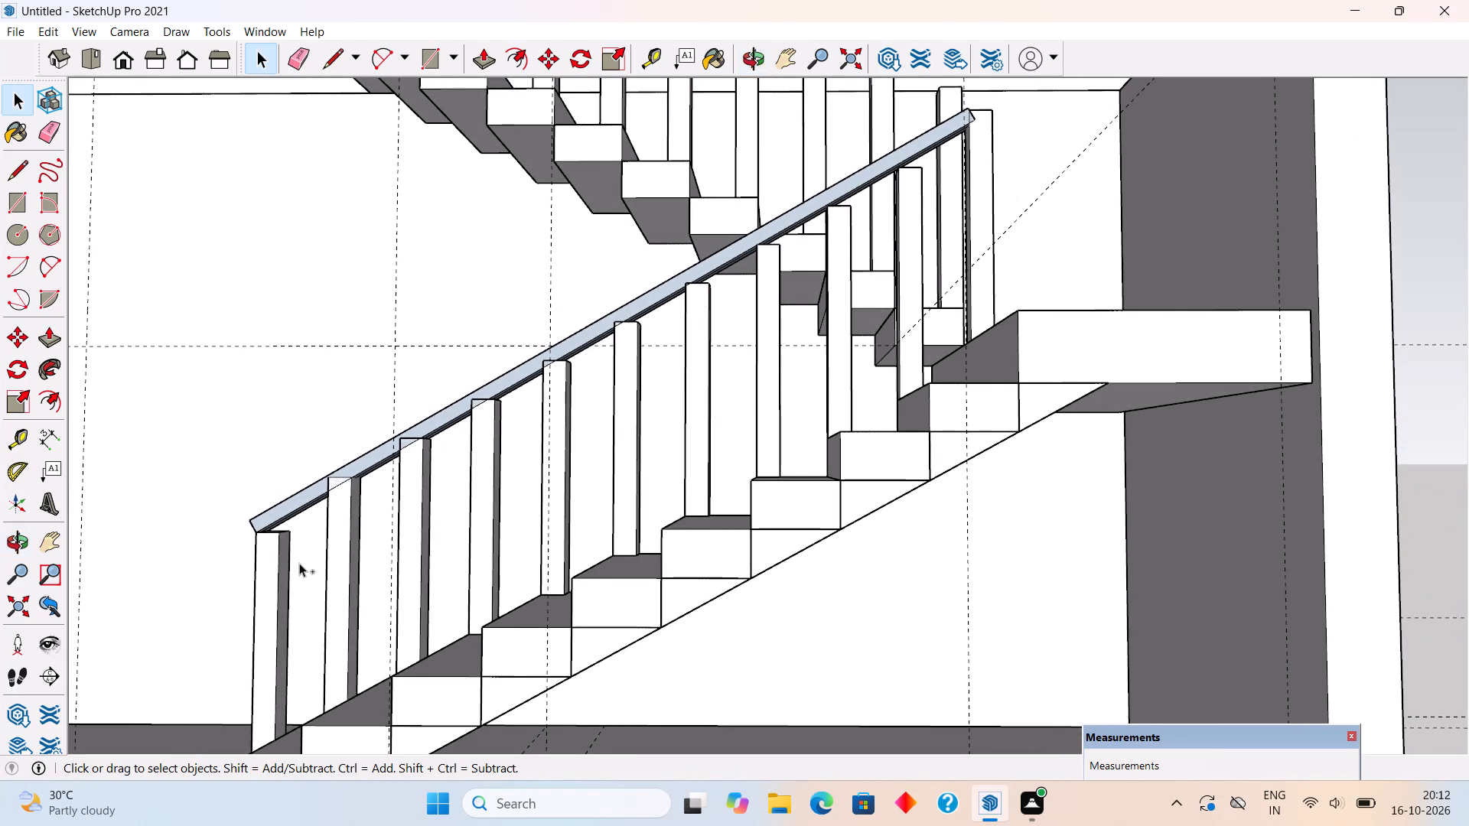
pyautogui.hotkey('ctrl', 'z')
pyautogui.hotkey('ctrl', 'z')
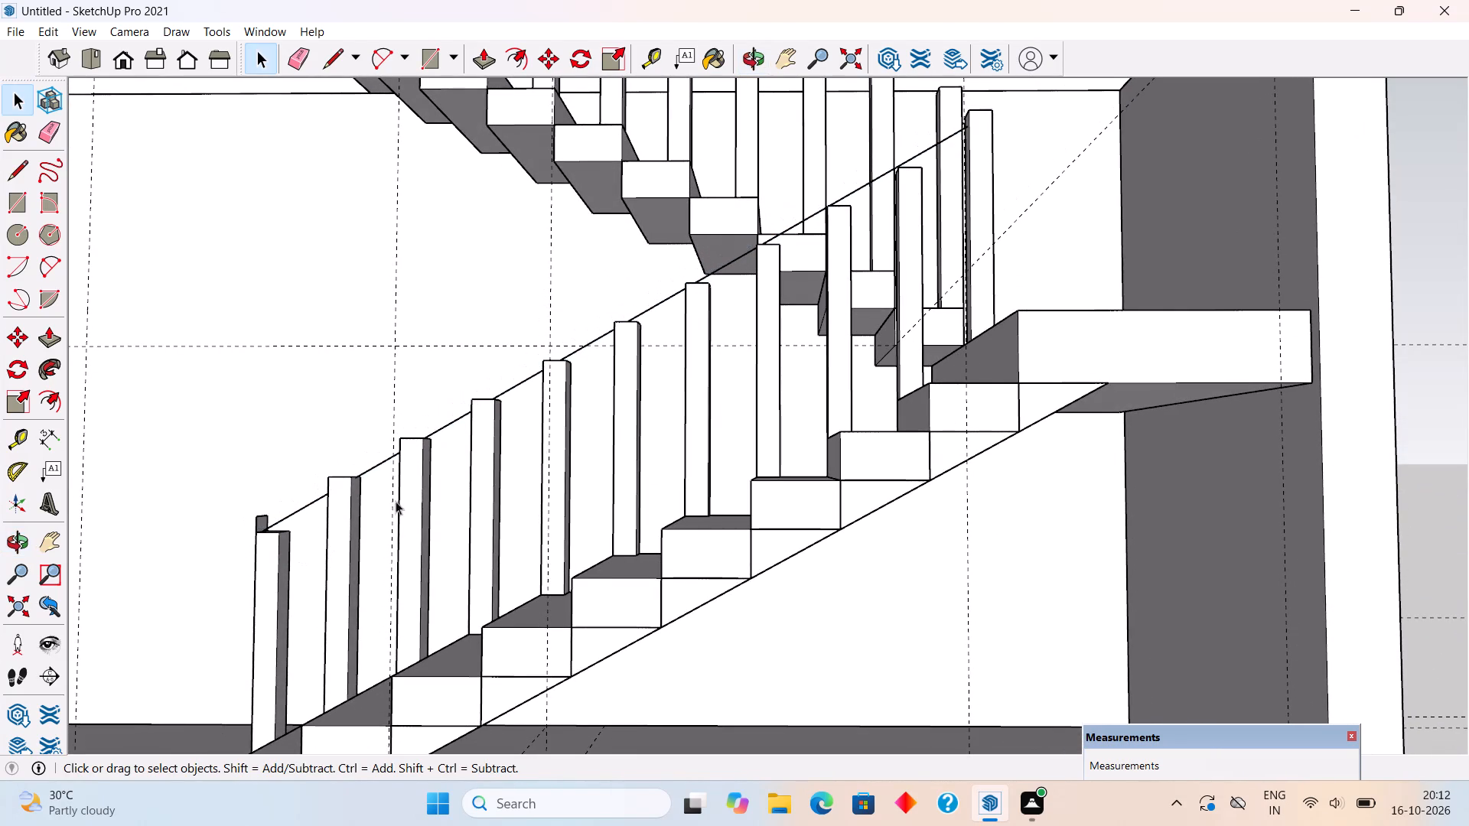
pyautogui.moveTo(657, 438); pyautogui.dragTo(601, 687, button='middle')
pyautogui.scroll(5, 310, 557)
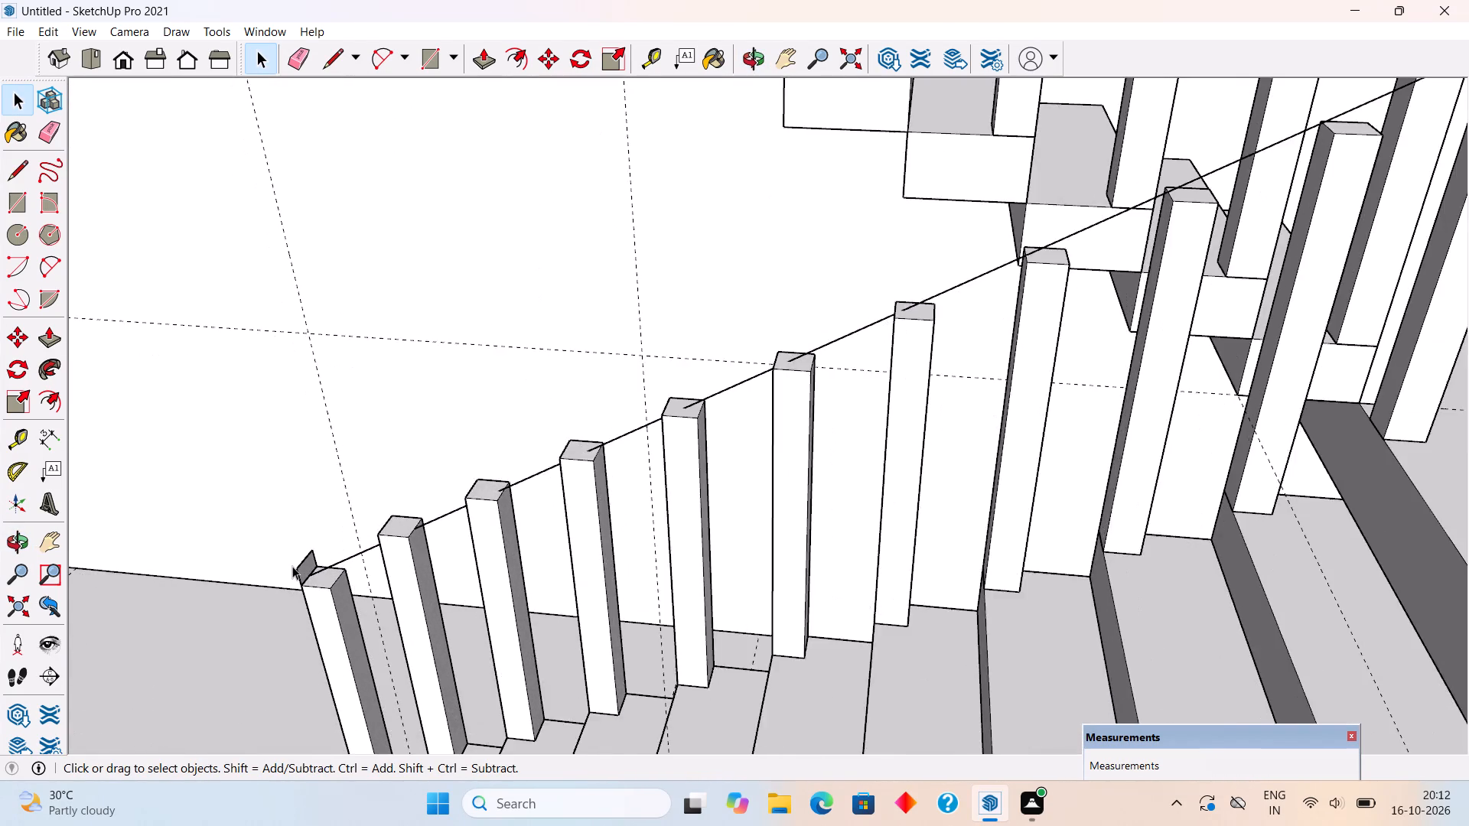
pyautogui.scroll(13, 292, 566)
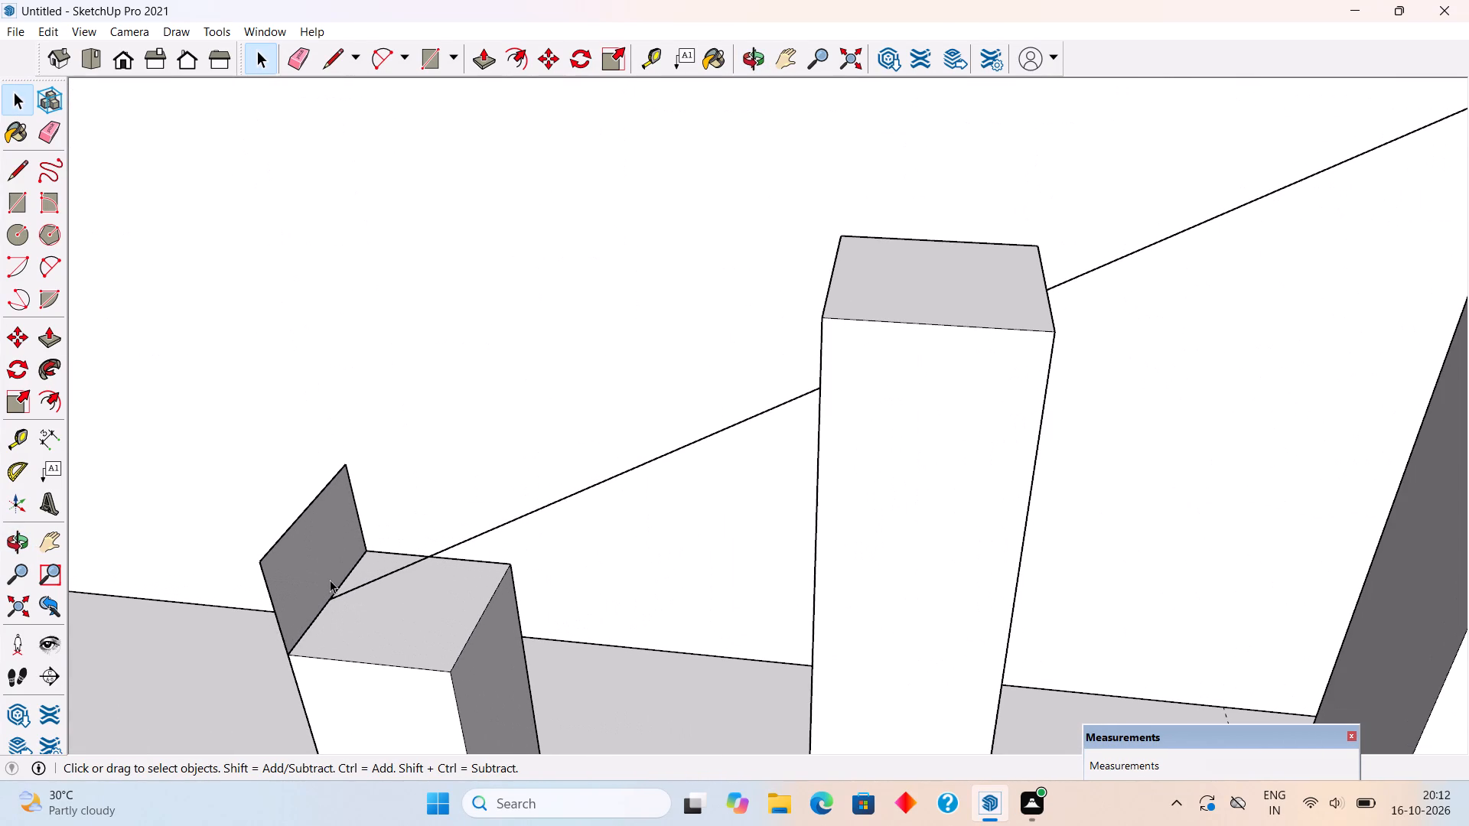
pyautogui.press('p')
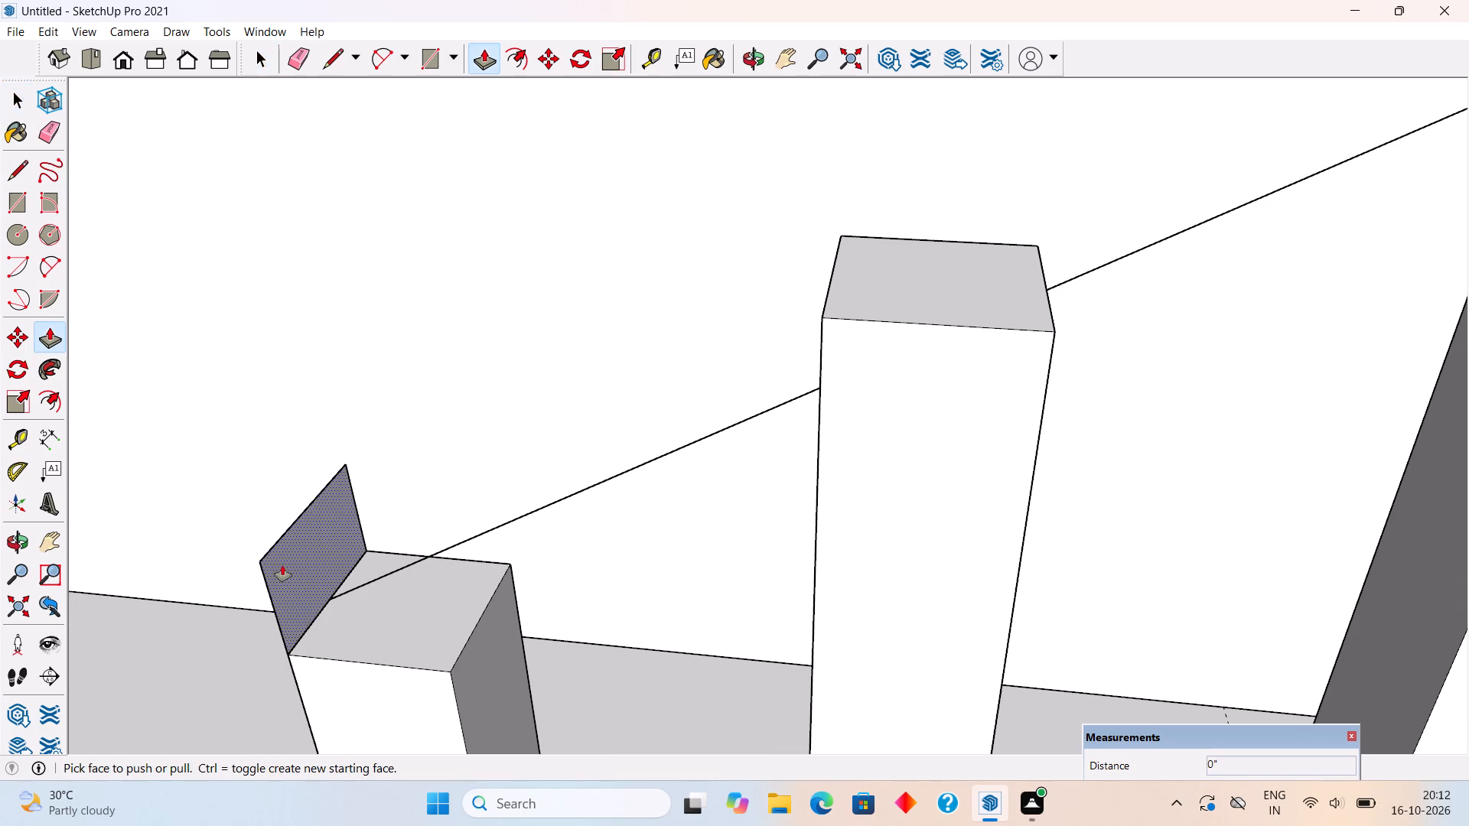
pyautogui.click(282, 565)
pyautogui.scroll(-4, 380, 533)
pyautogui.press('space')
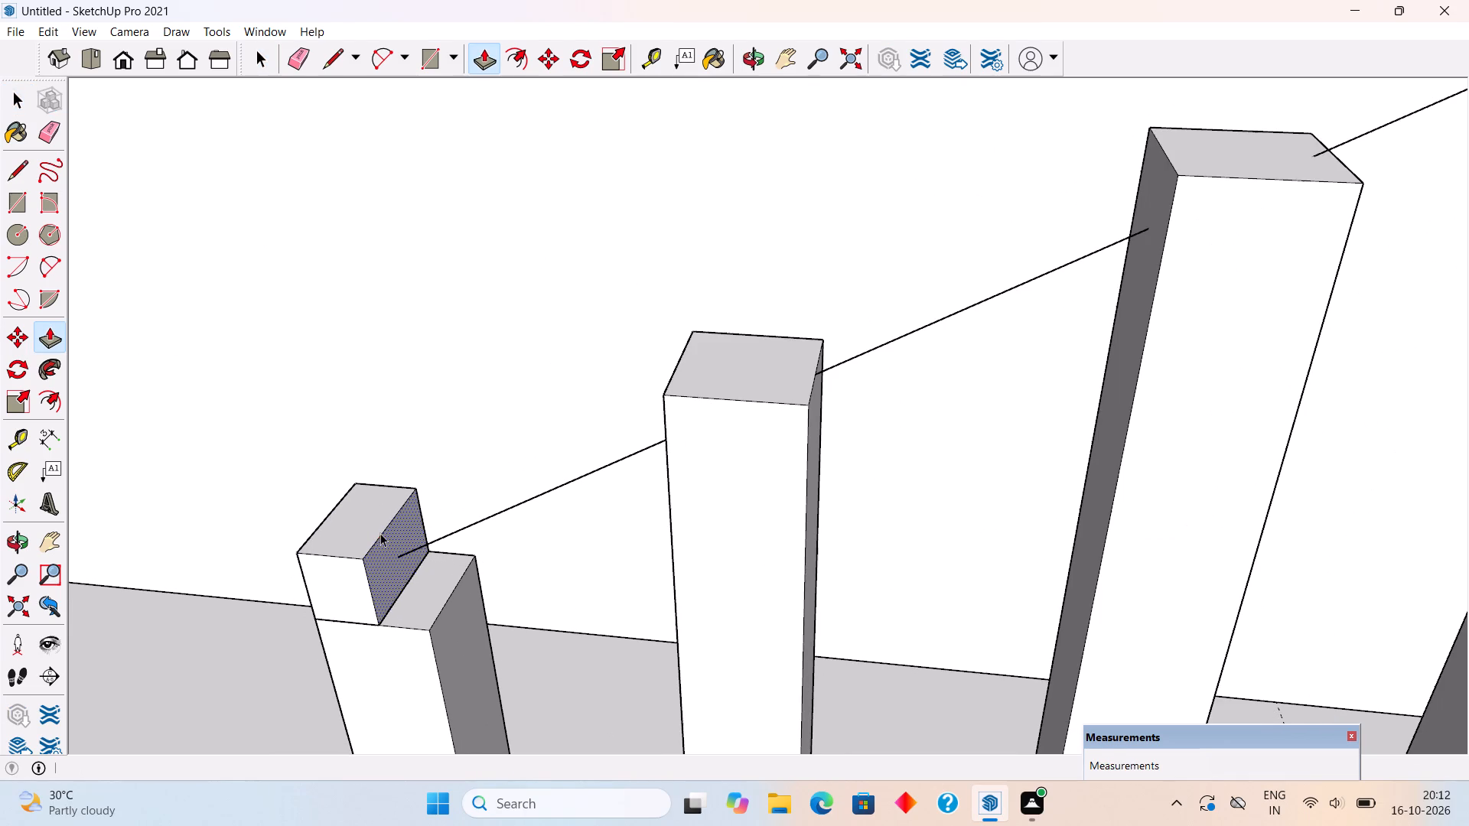
# Extrude the upright rectangle on the lowest post with Follow Me along the sloped line to rebuild the lower flight's handrail.
pyautogui.click(59, 359)
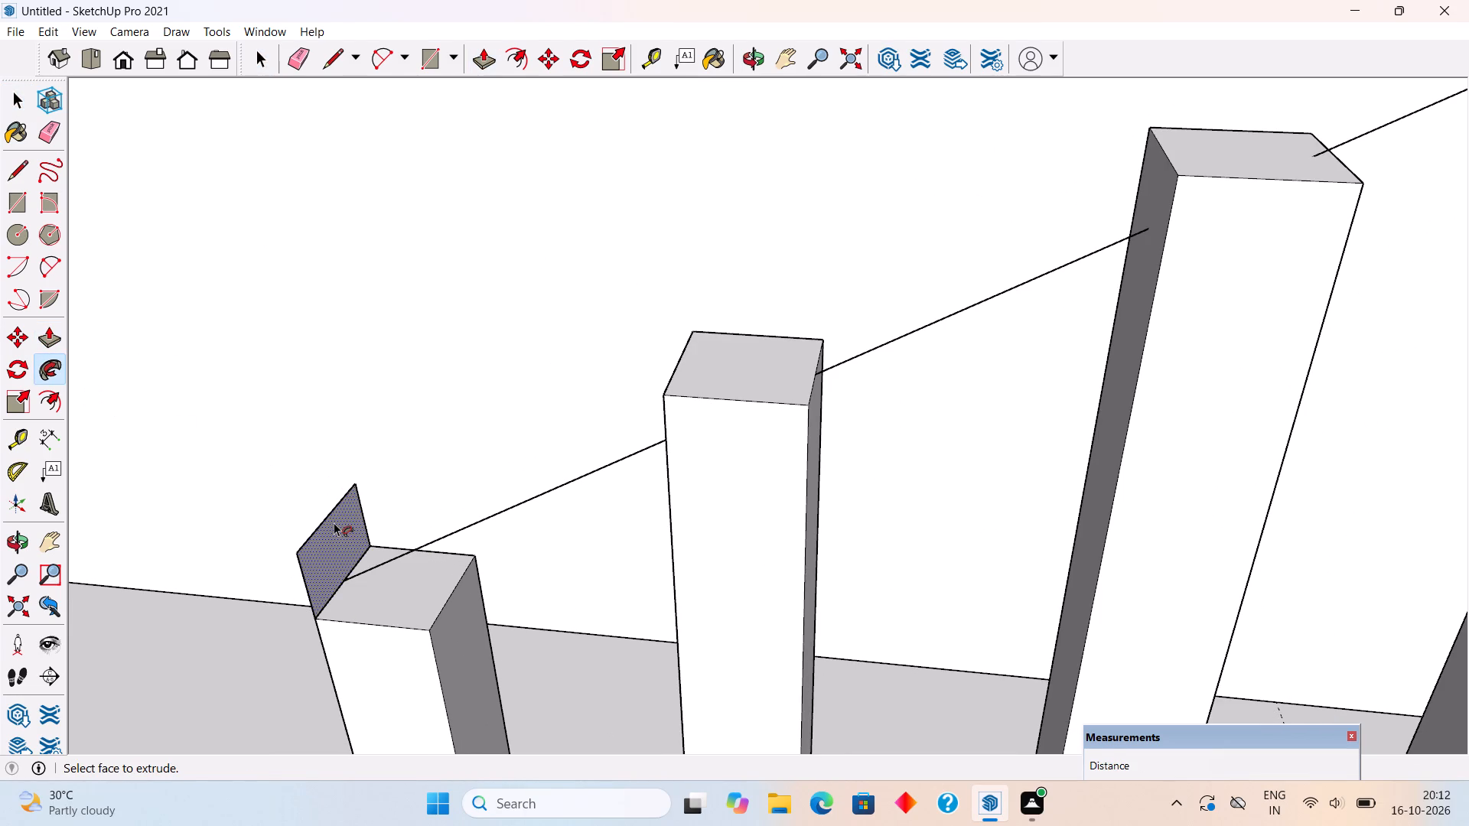
pyautogui.click(334, 522)
pyautogui.scroll(-12, 505, 460)
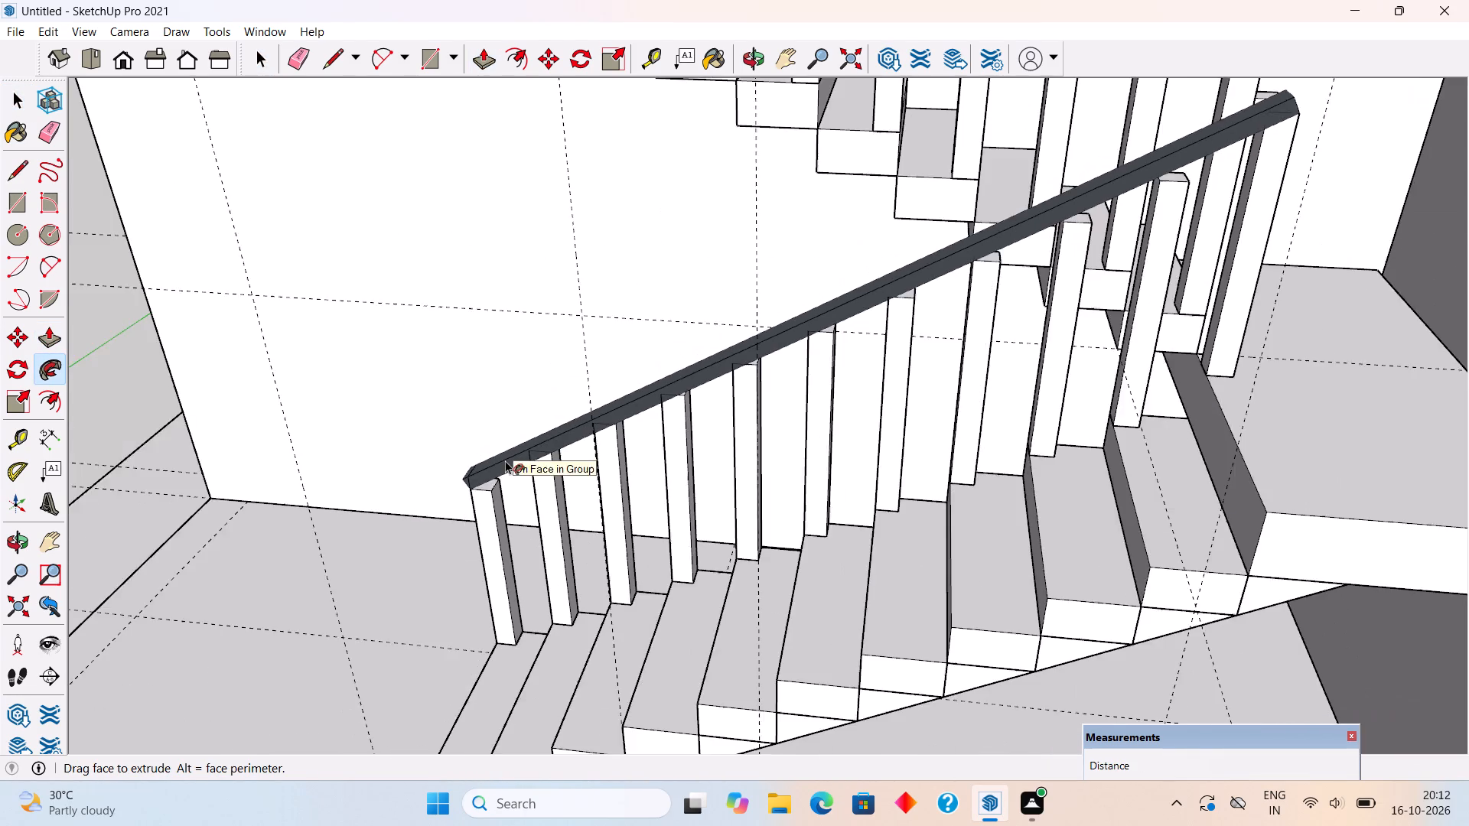
pyautogui.click(505, 460)
pyautogui.press('space')
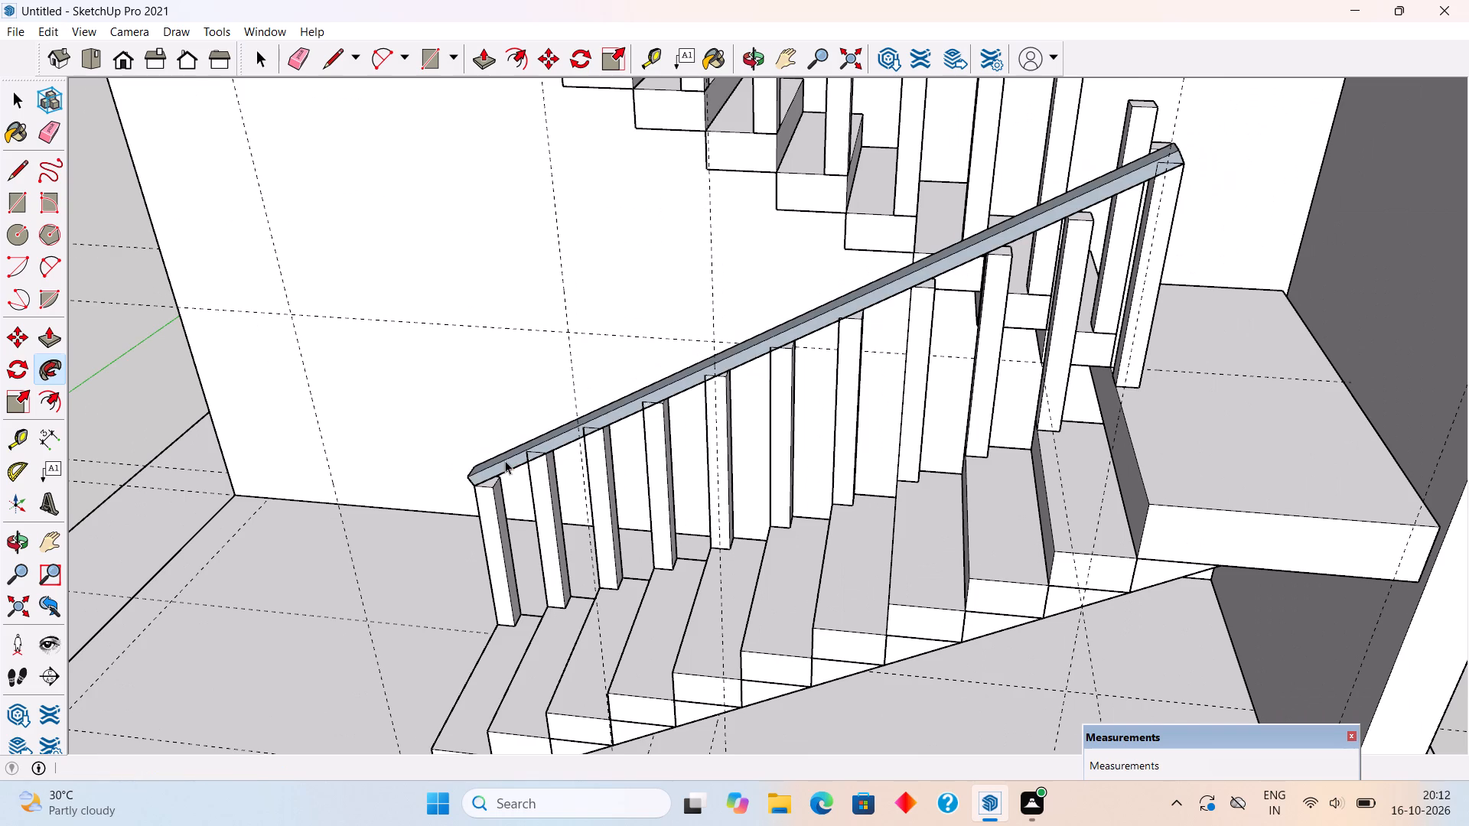
# Push/Pull the top face of the lower flight's handrail by 1" to thicken it.
pyautogui.moveTo(518, 454); pyautogui.dragTo(1082, 537, button='middle')
pyautogui.scroll(-1, 1082, 537)
pyautogui.scroll(4, 689, 521)
pyautogui.click(827, 526)
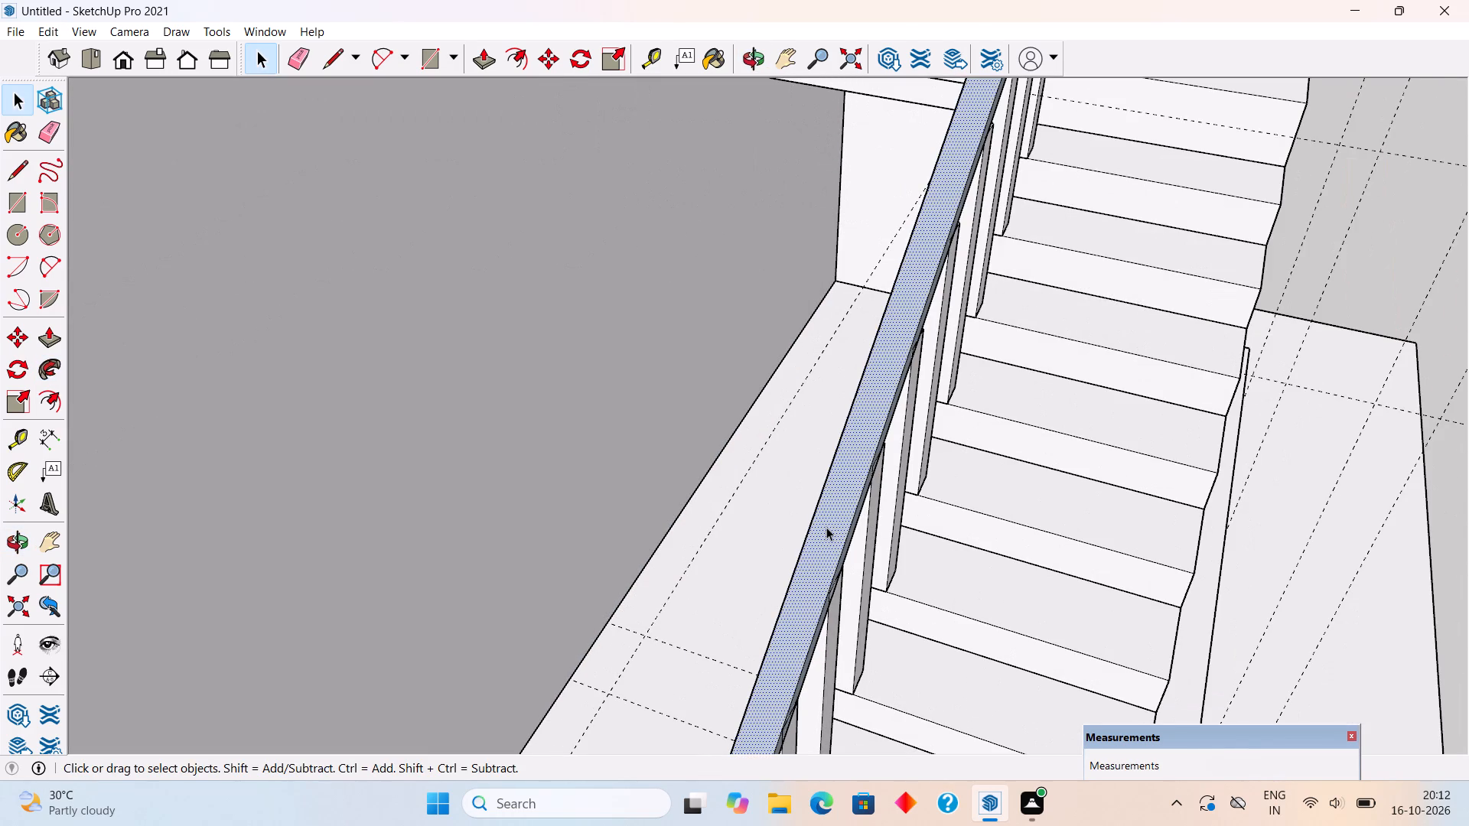
pyautogui.press('p')
pyautogui.click(826, 527)
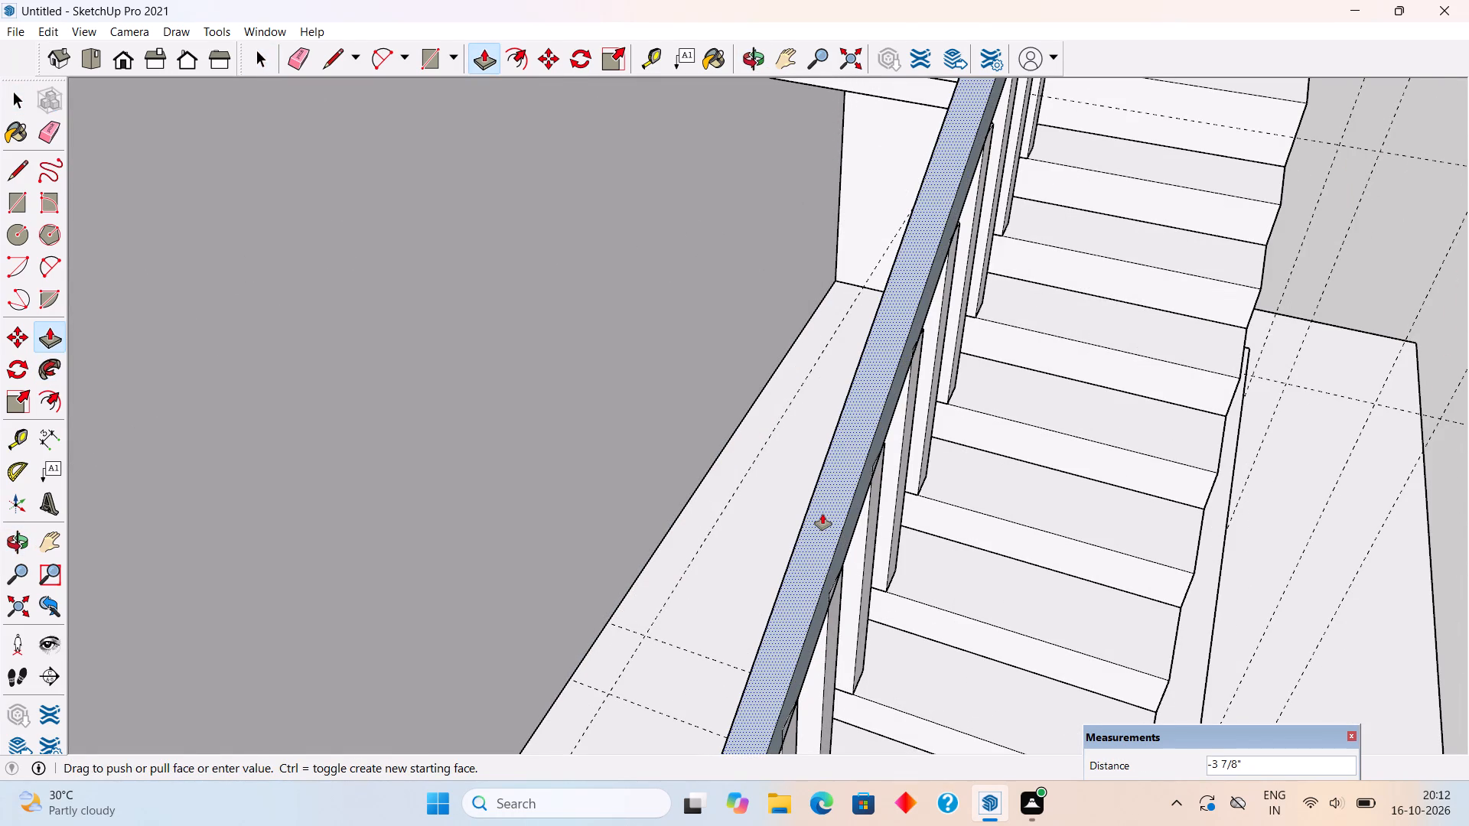
pyautogui.write('1"')
pyautogui.press('Return')
pyautogui.scroll(-7, 822, 514)
pyautogui.moveTo(943, 726); pyautogui.dragTo(719, 468, button='middle')
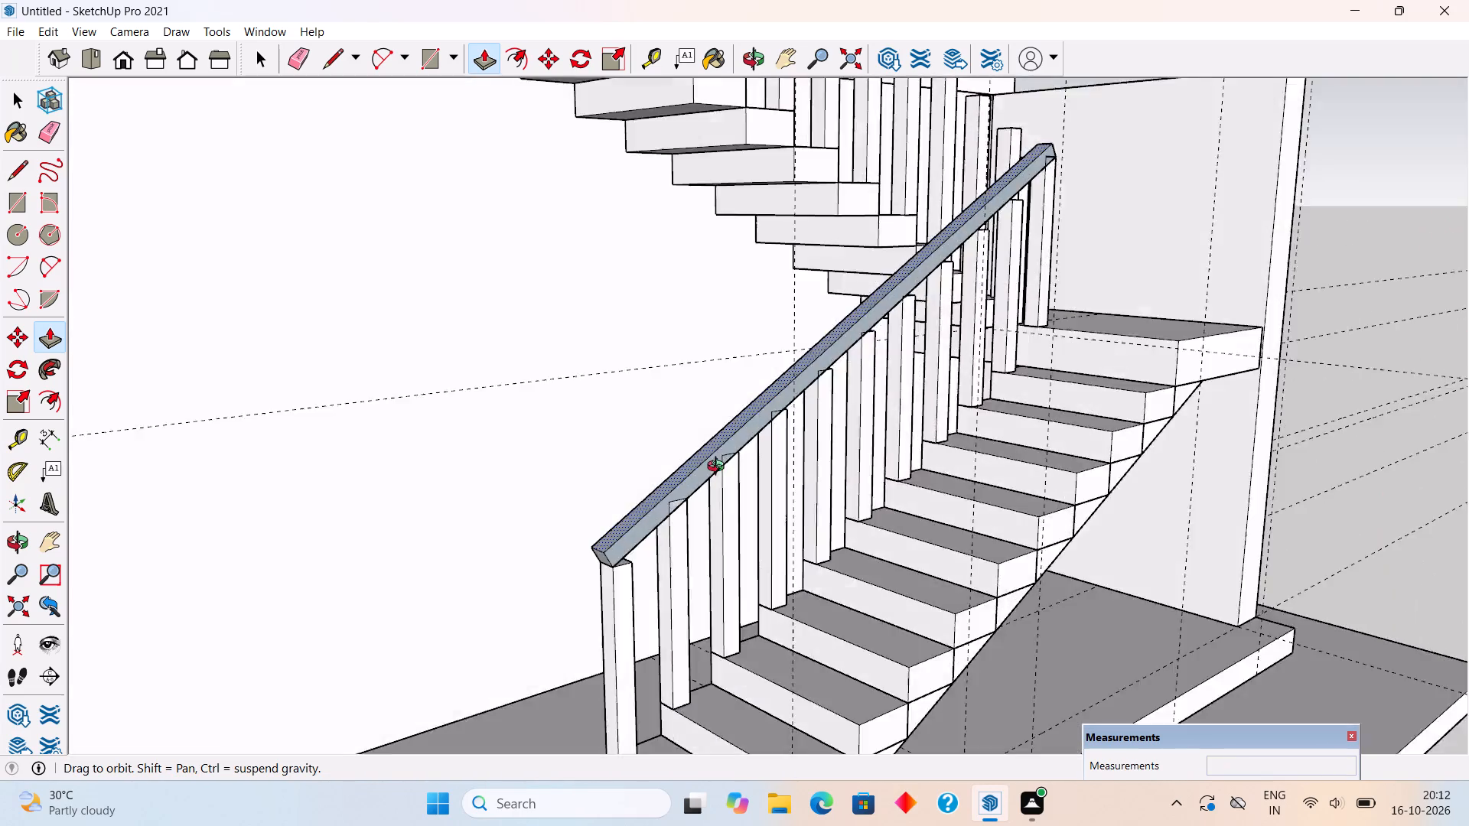
pyautogui.moveTo(719, 468); pyautogui.dragTo(386, 468, button='middle')
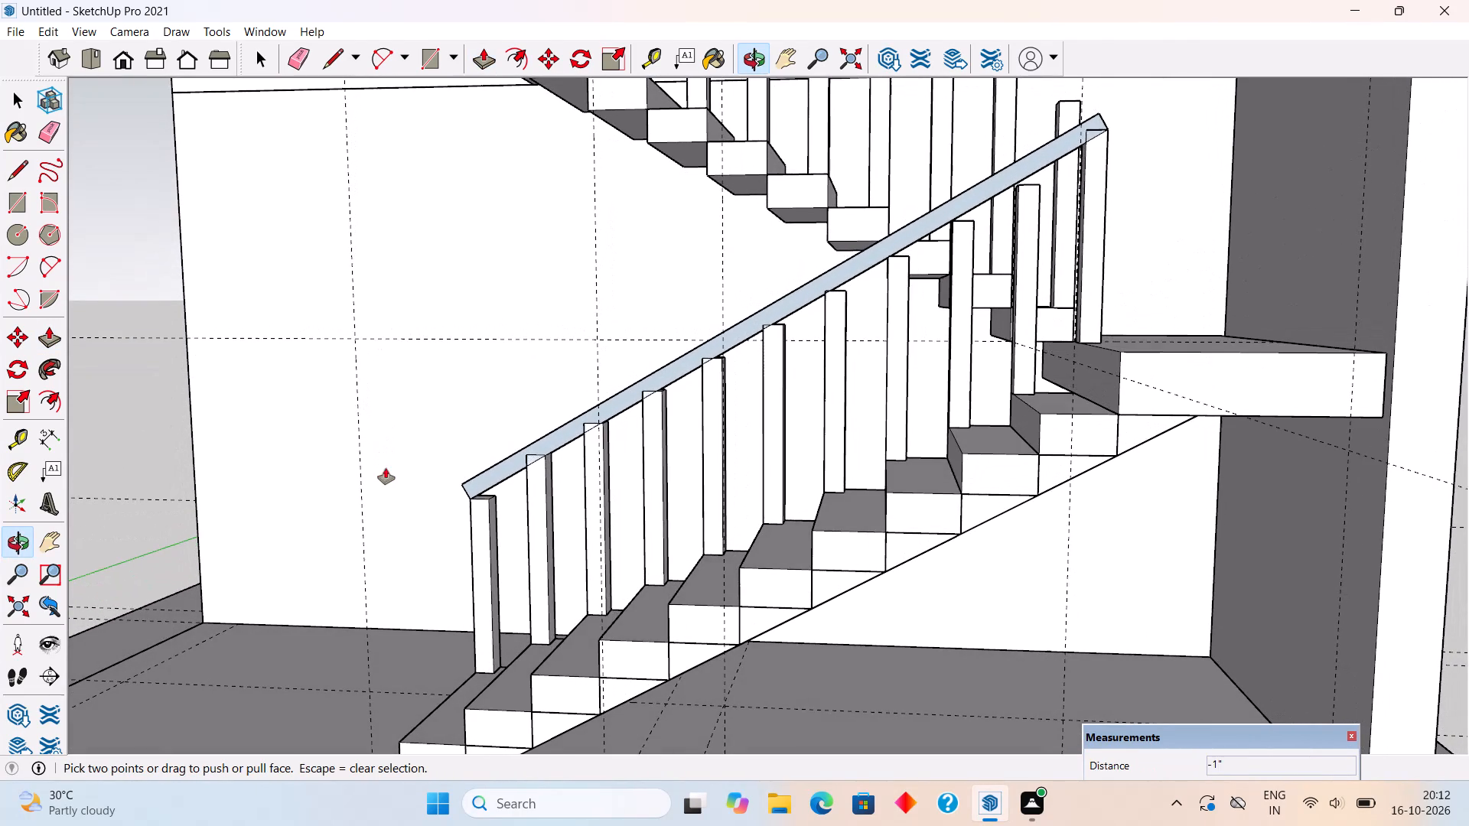
pyautogui.press('space')
pyautogui.press('space')
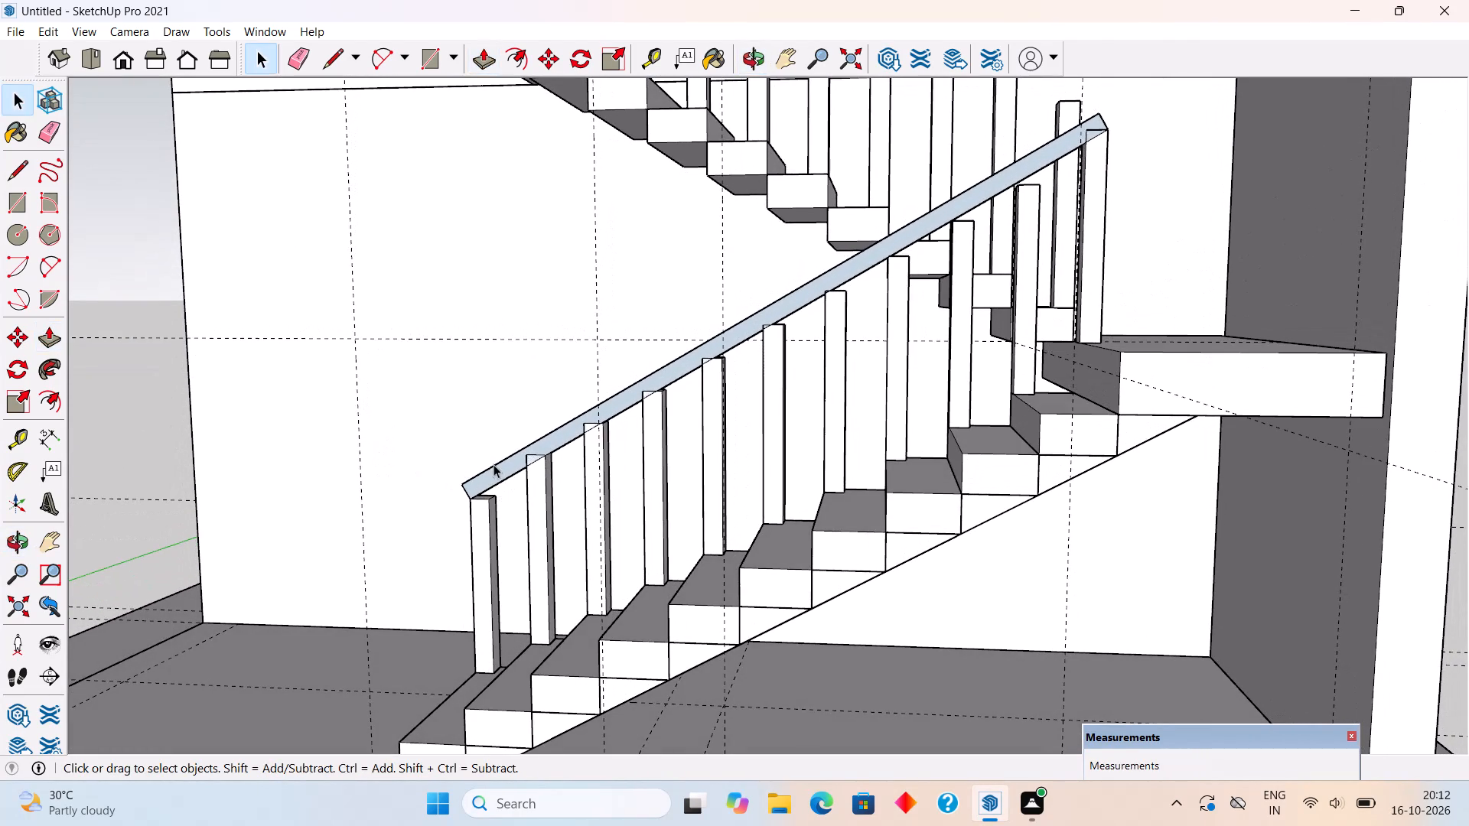
# Select all the connected geometry of the lower flight's thickened handrail and make it a group.
pyautogui.tripleClick(493, 469)
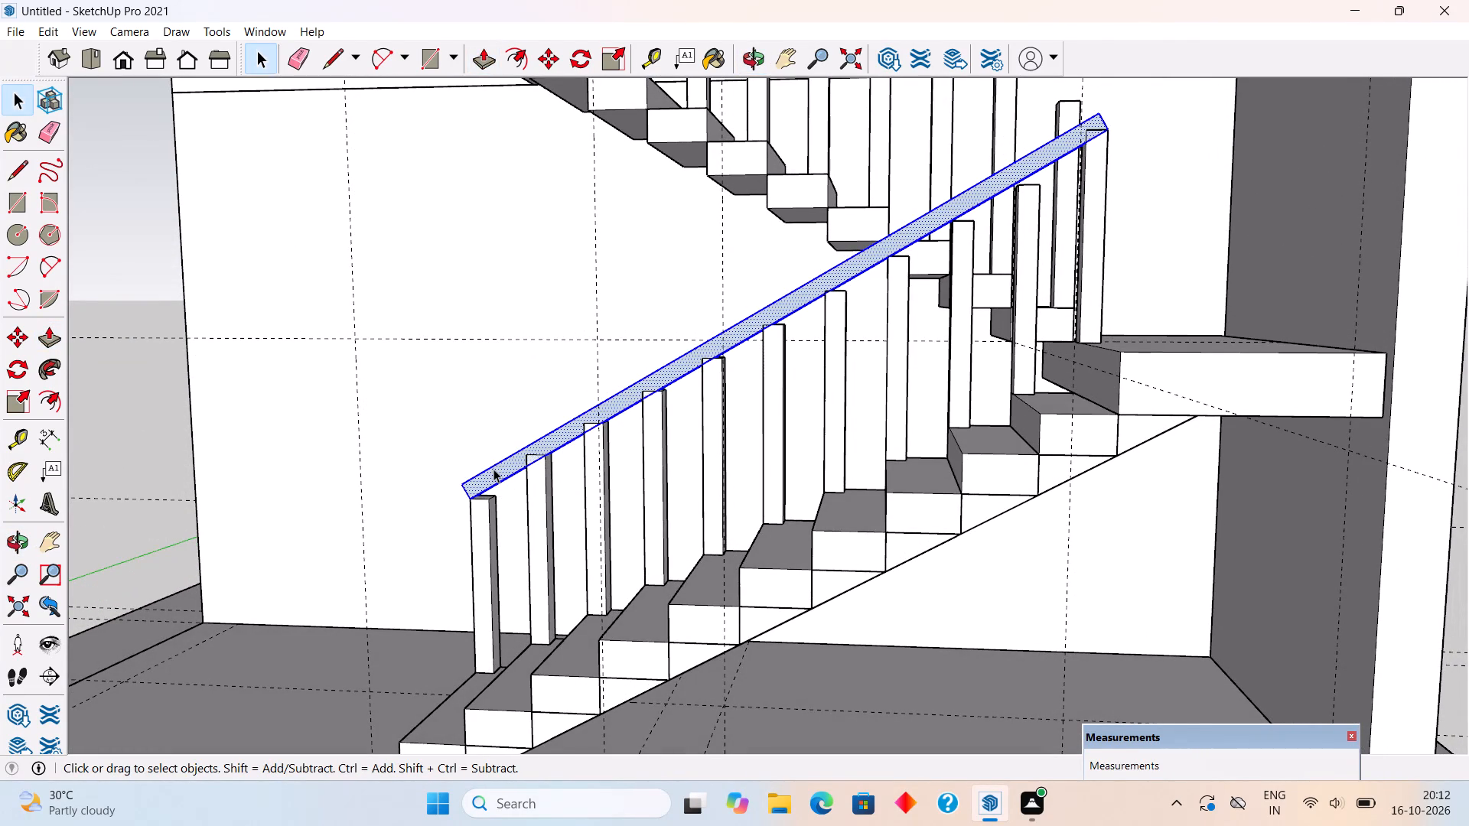
pyautogui.rightClick(493, 469)
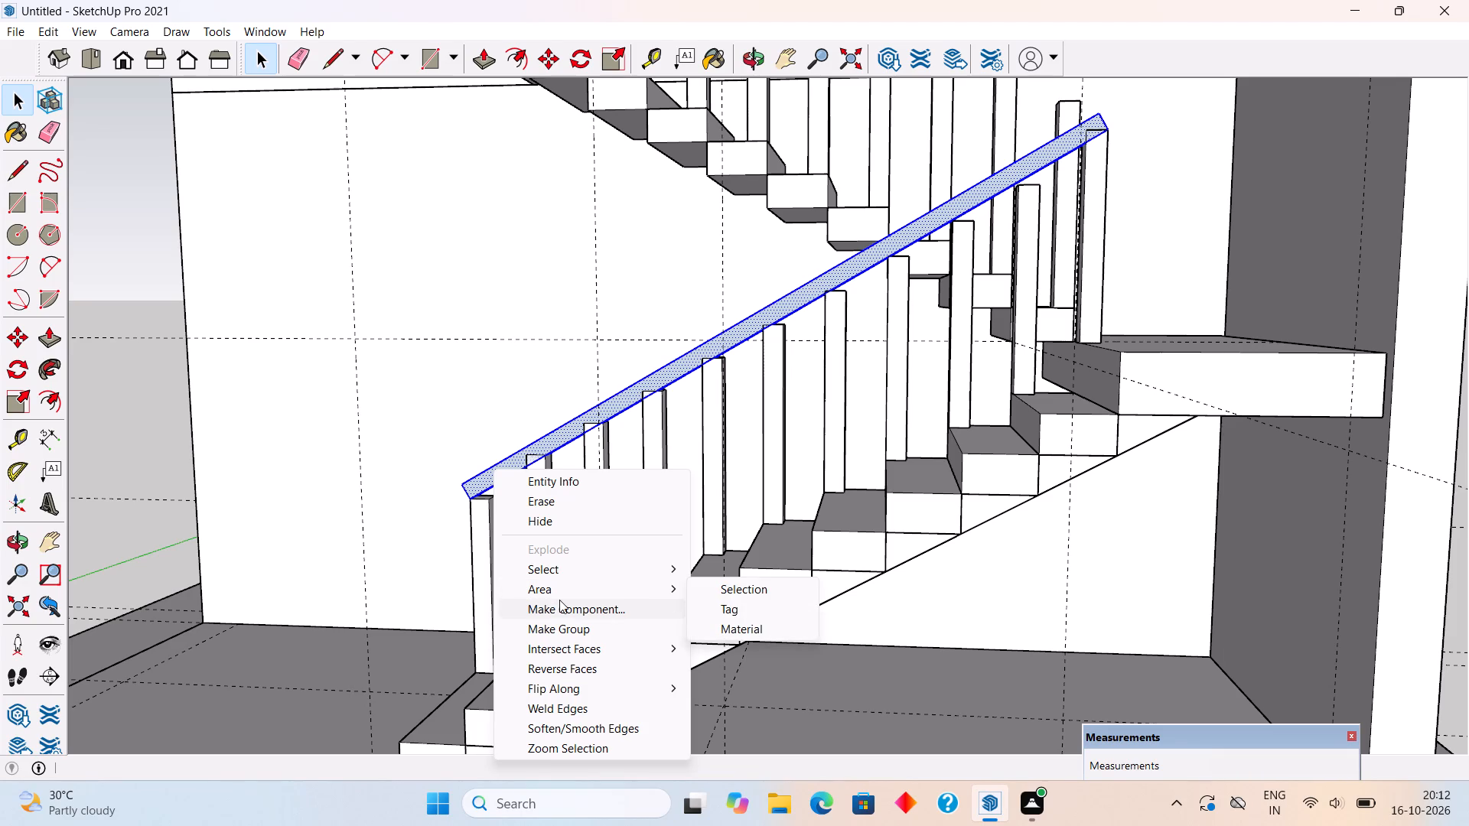
pyautogui.click(574, 633)
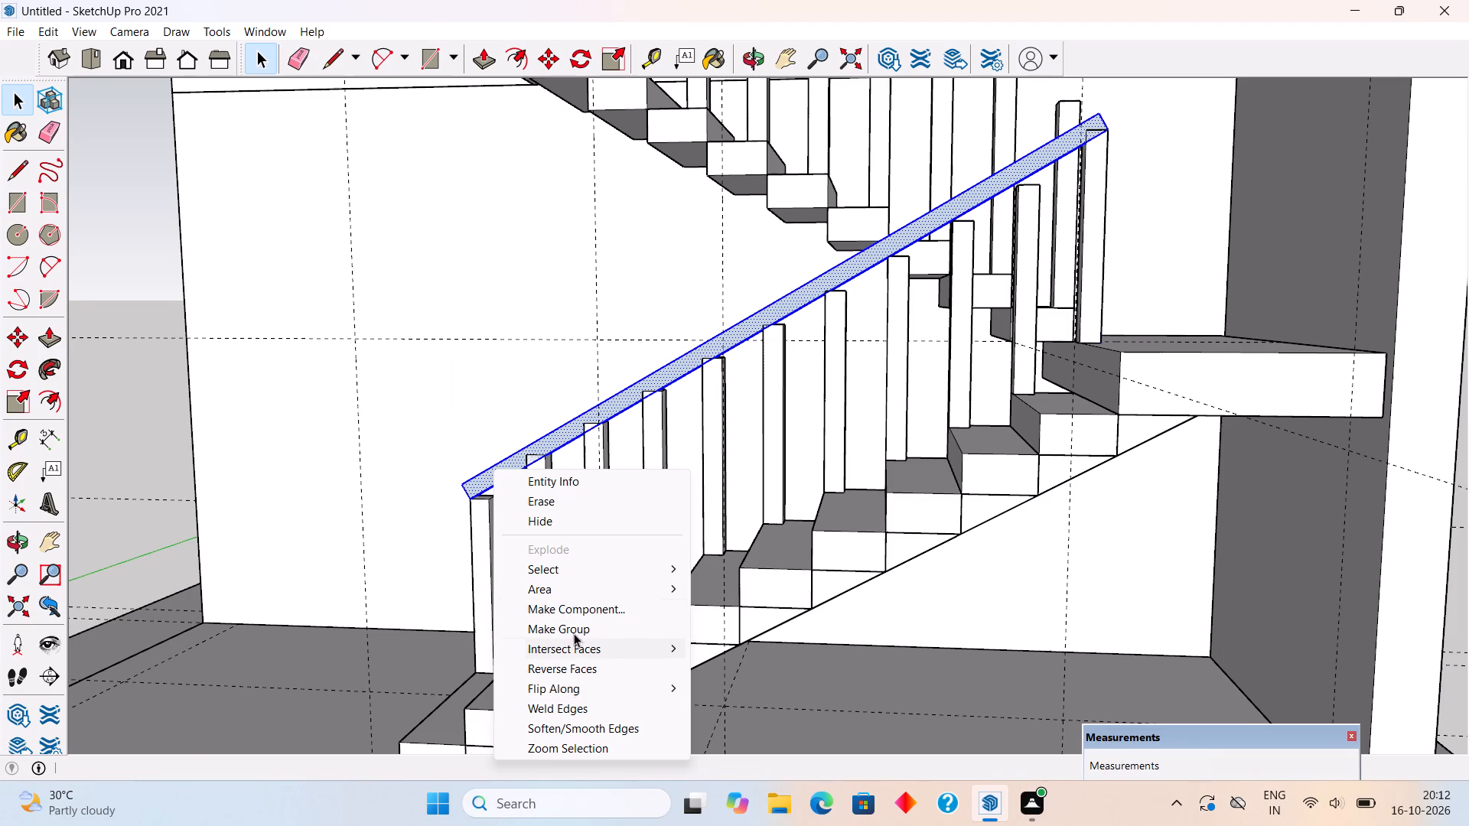
# Move the handrail group down about 1 3/8" along the outer edge of the lower flight's lowest post.
pyautogui.moveTo(549, 571); pyautogui.dragTo(1210, 586, button='middle')
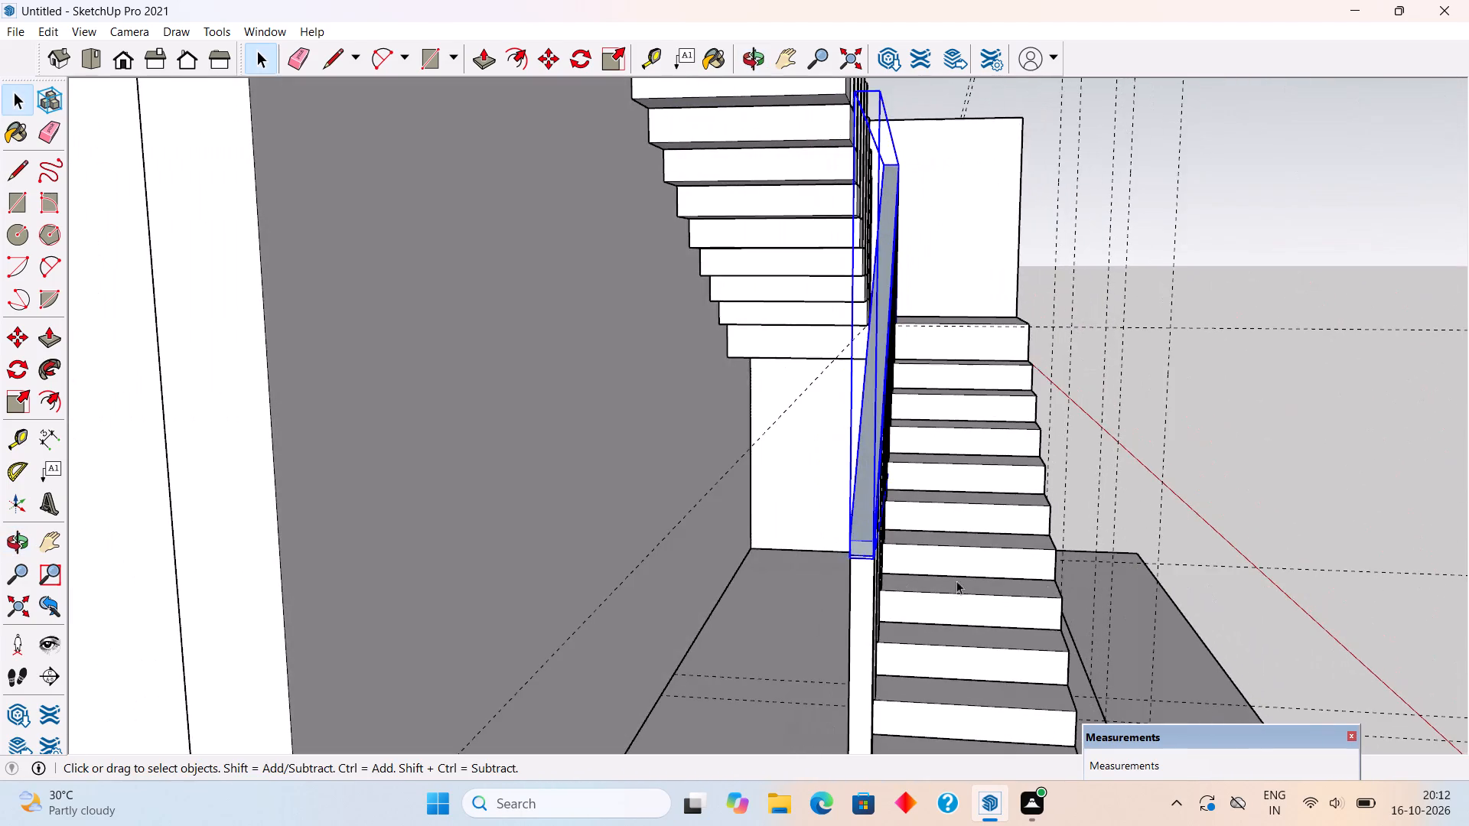
pyautogui.scroll(5, 786, 558)
pyautogui.moveTo(1120, 597); pyautogui.dragTo(1220, 548, button='middle')
pyautogui.scroll(1, 1217, 548)
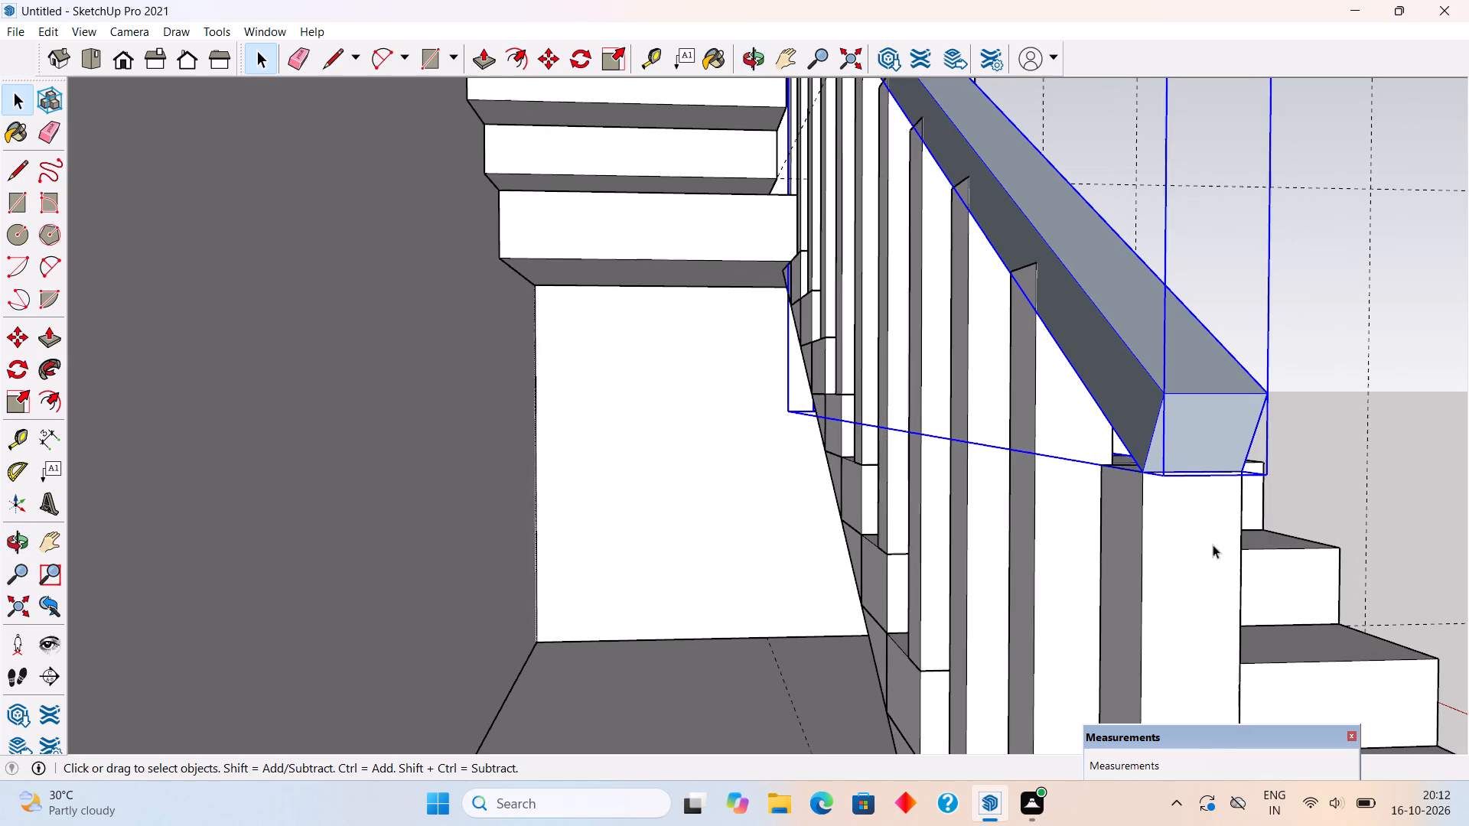
pyautogui.scroll(4, 1118, 590)
pyautogui.moveTo(1119, 585); pyautogui.dragTo(1366, 592, button='middle')
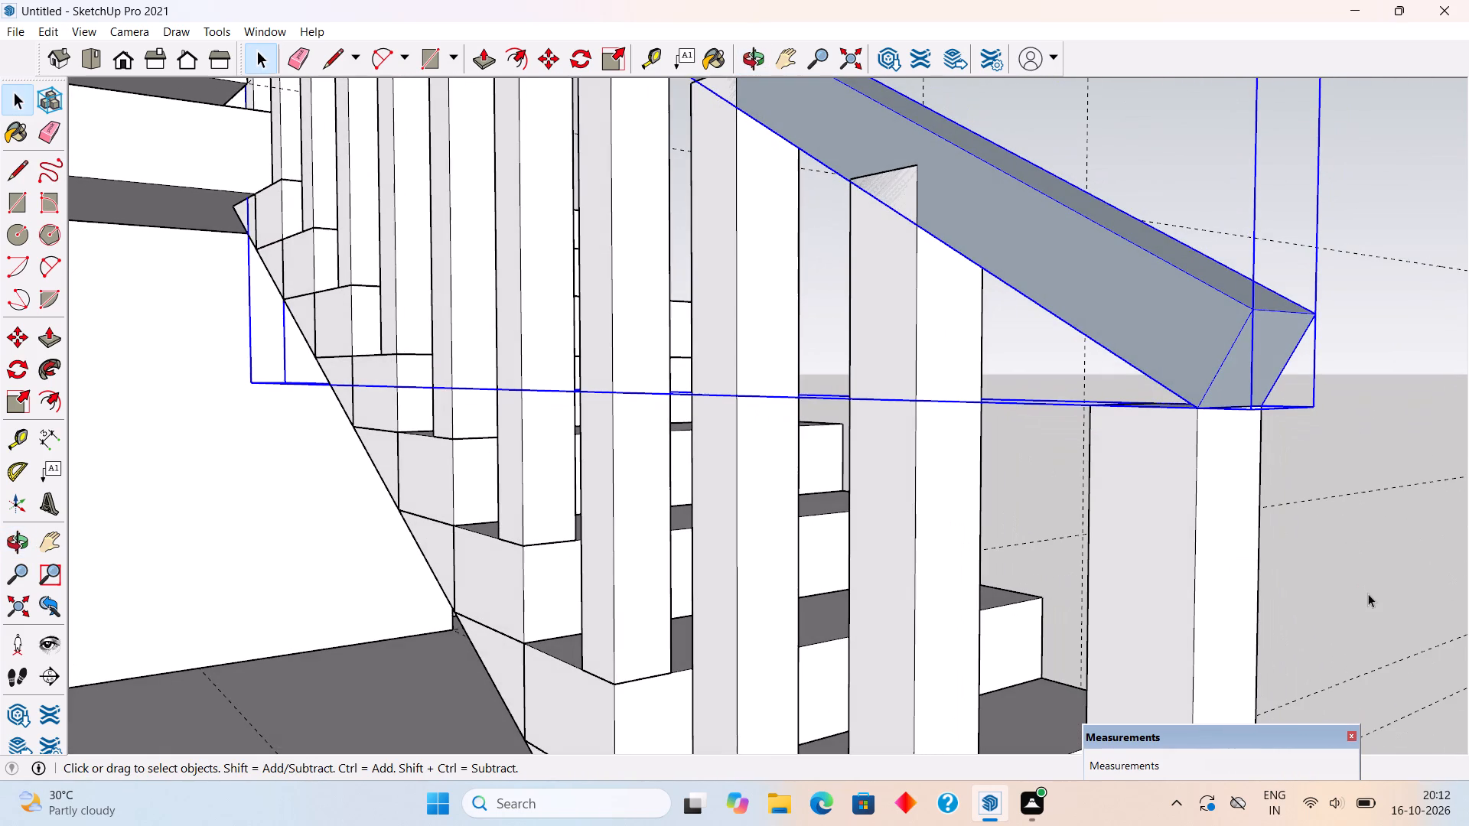
pyautogui.press('m')
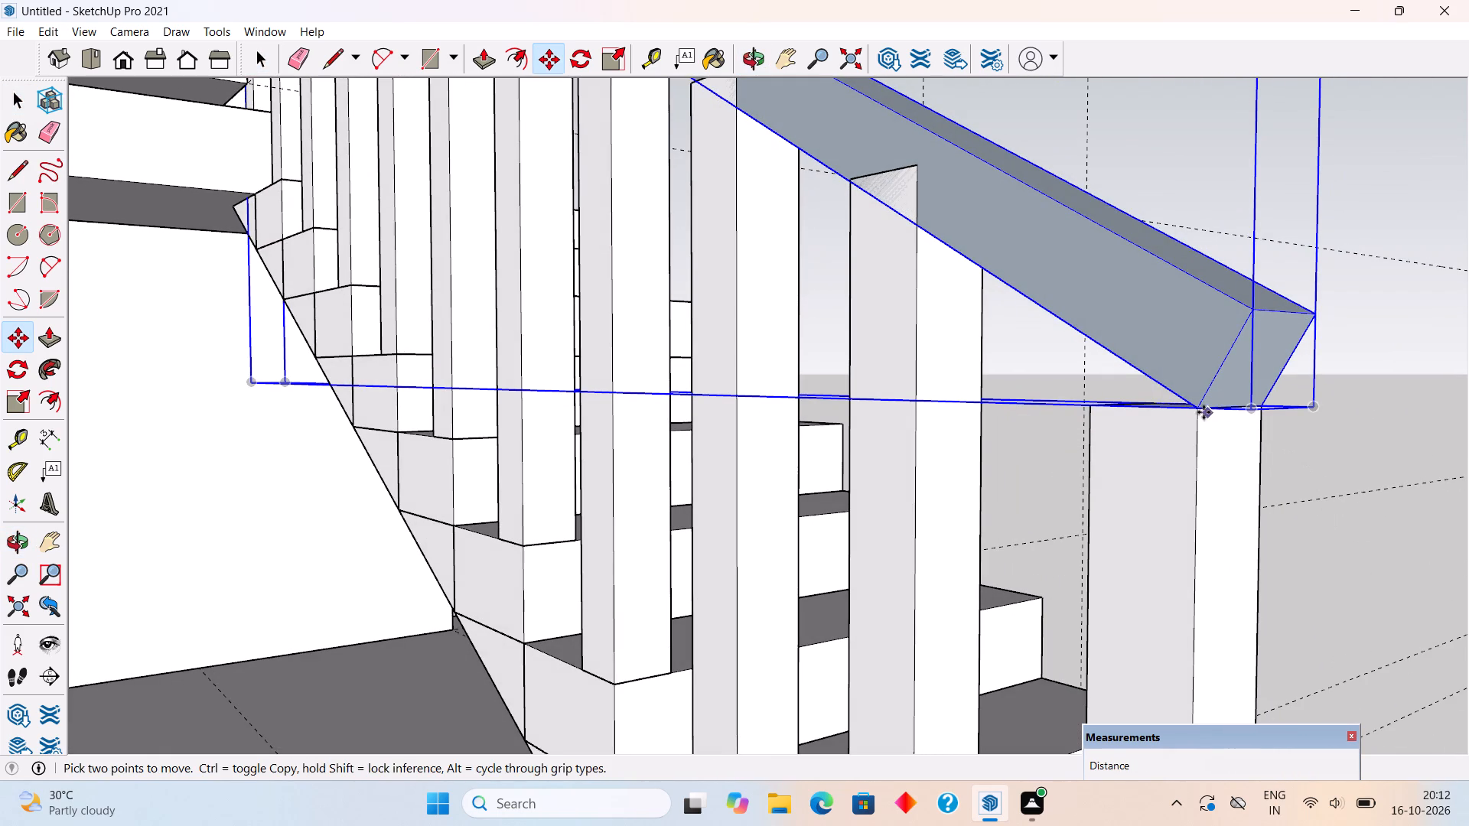
pyautogui.click(1202, 411)
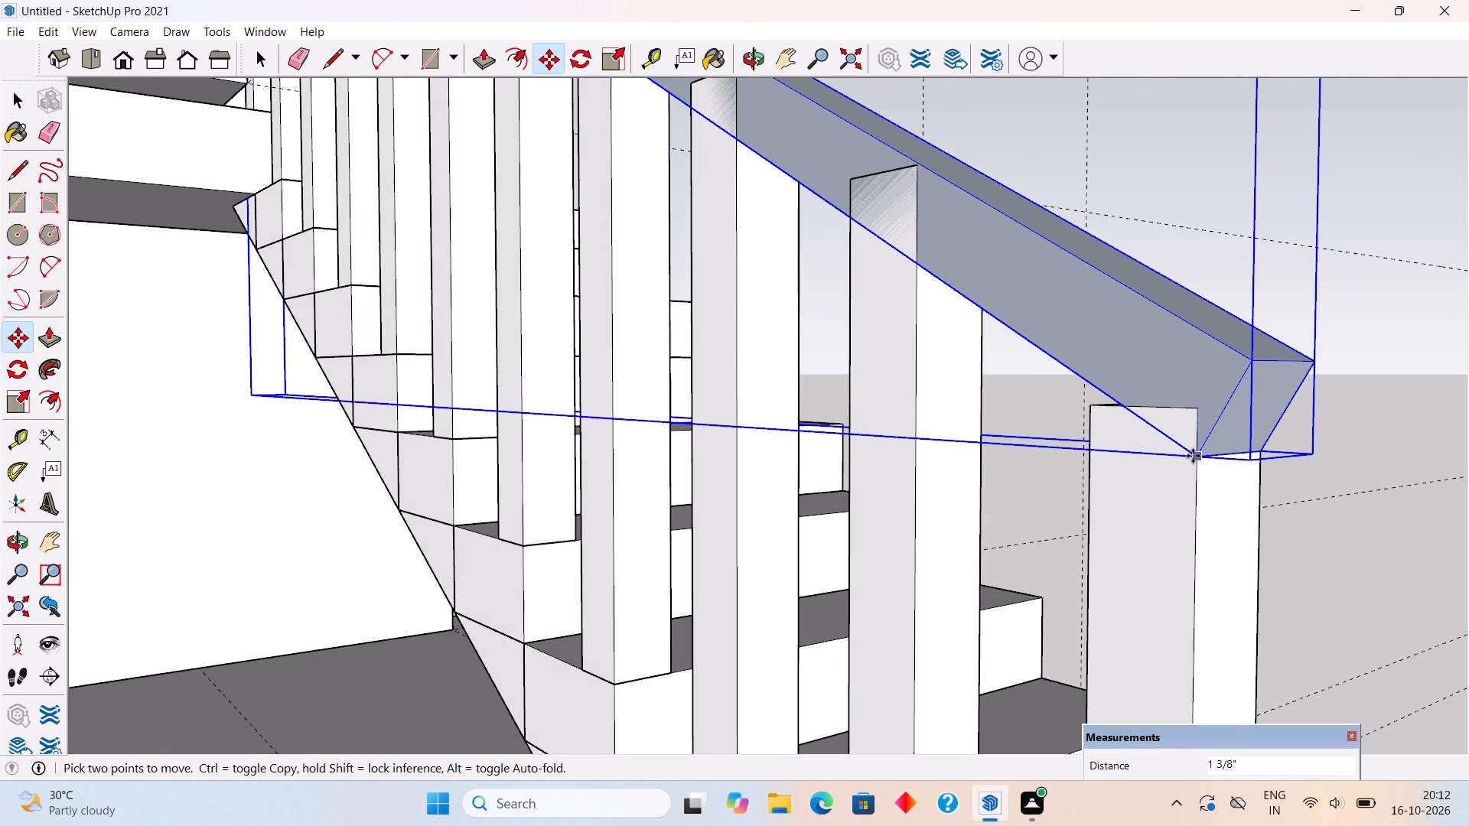
pyautogui.click(1193, 456)
pyautogui.press('space')
pyautogui.click(1200, 240)
# Examine the lower flight's handrail from both sides to check how it sits on the railing posts.
pyautogui.moveTo(1184, 366); pyautogui.dragTo(1059, 431, button='middle')
pyautogui.scroll(-3, 1073, 428)
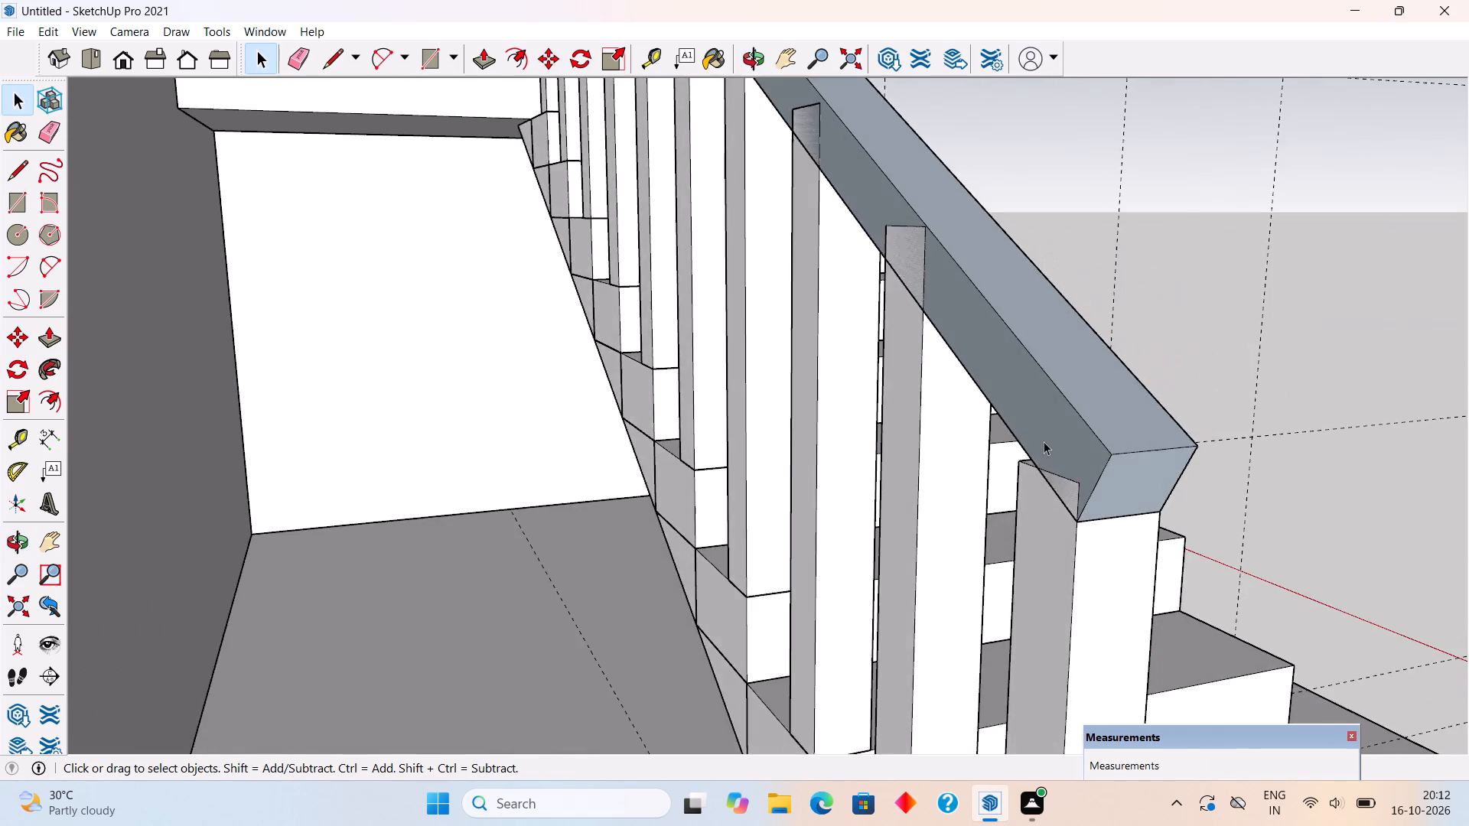
pyautogui.scroll(-6, 1044, 441)
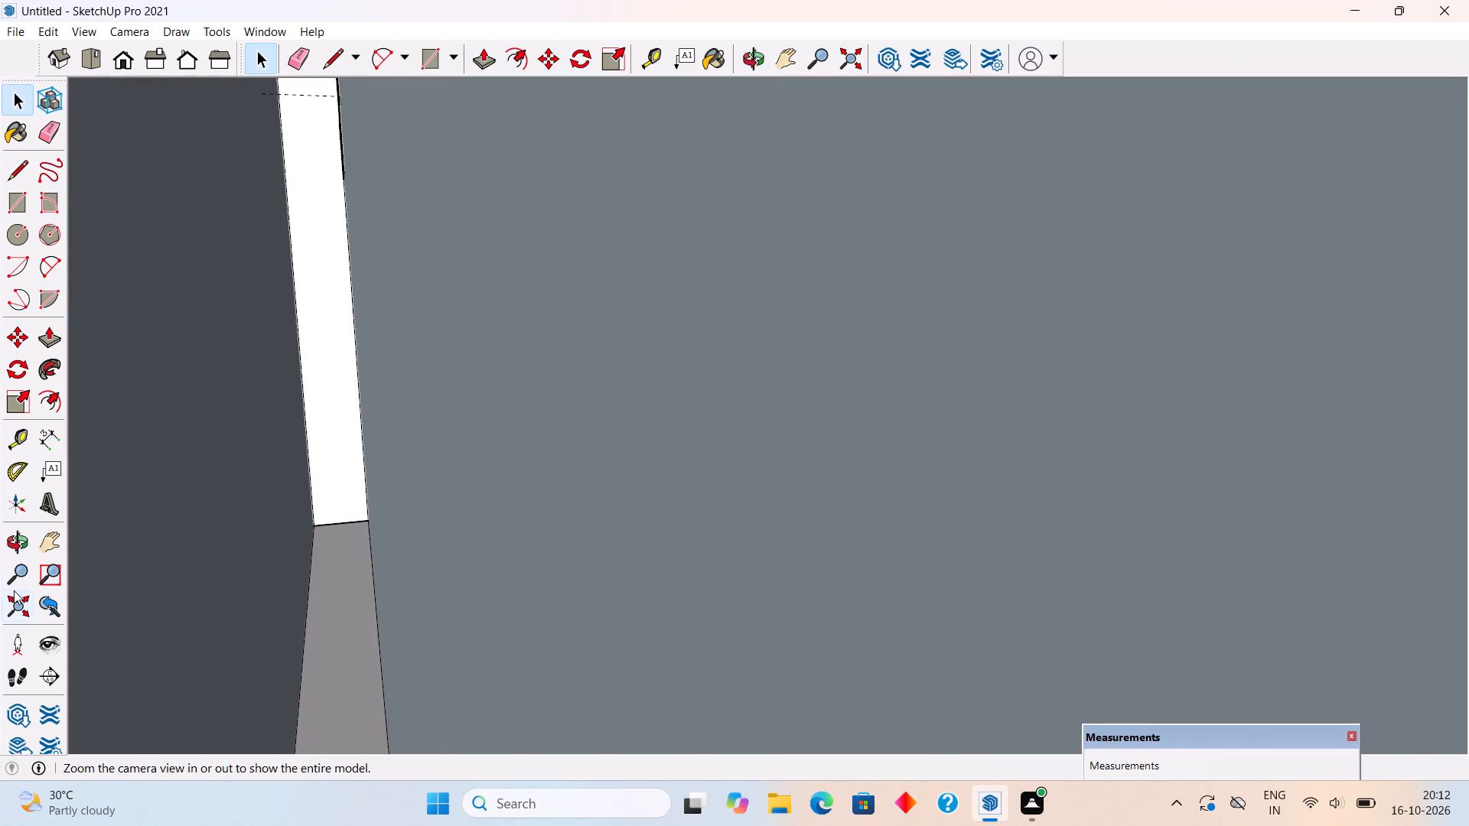
pyautogui.click(19, 607)
pyautogui.moveTo(656, 460); pyautogui.dragTo(36, 560, button='middle')
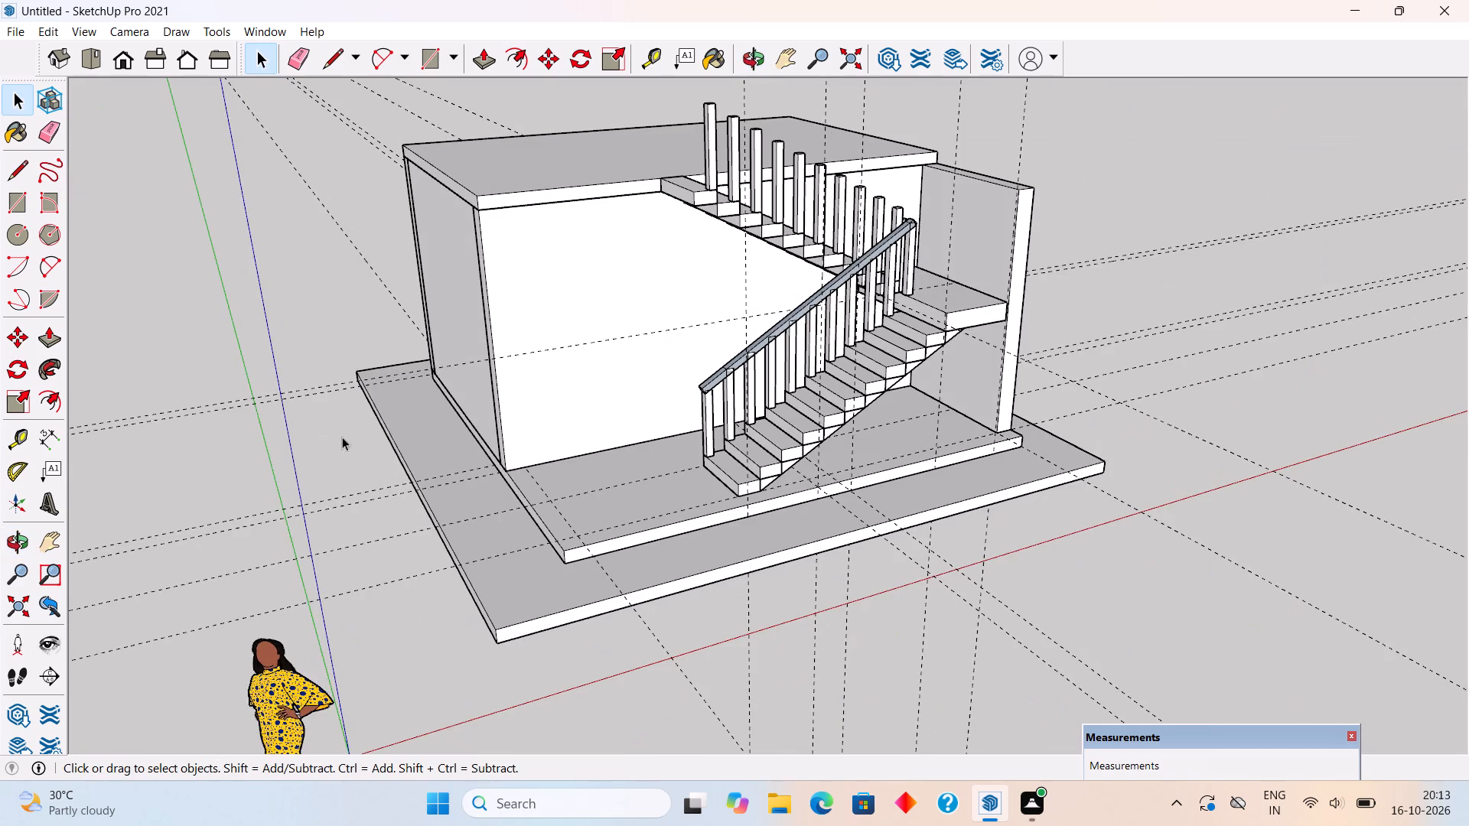
pyautogui.scroll(8, 875, 283)
pyautogui.moveTo(926, 251); pyautogui.dragTo(516, 162, button='middle')
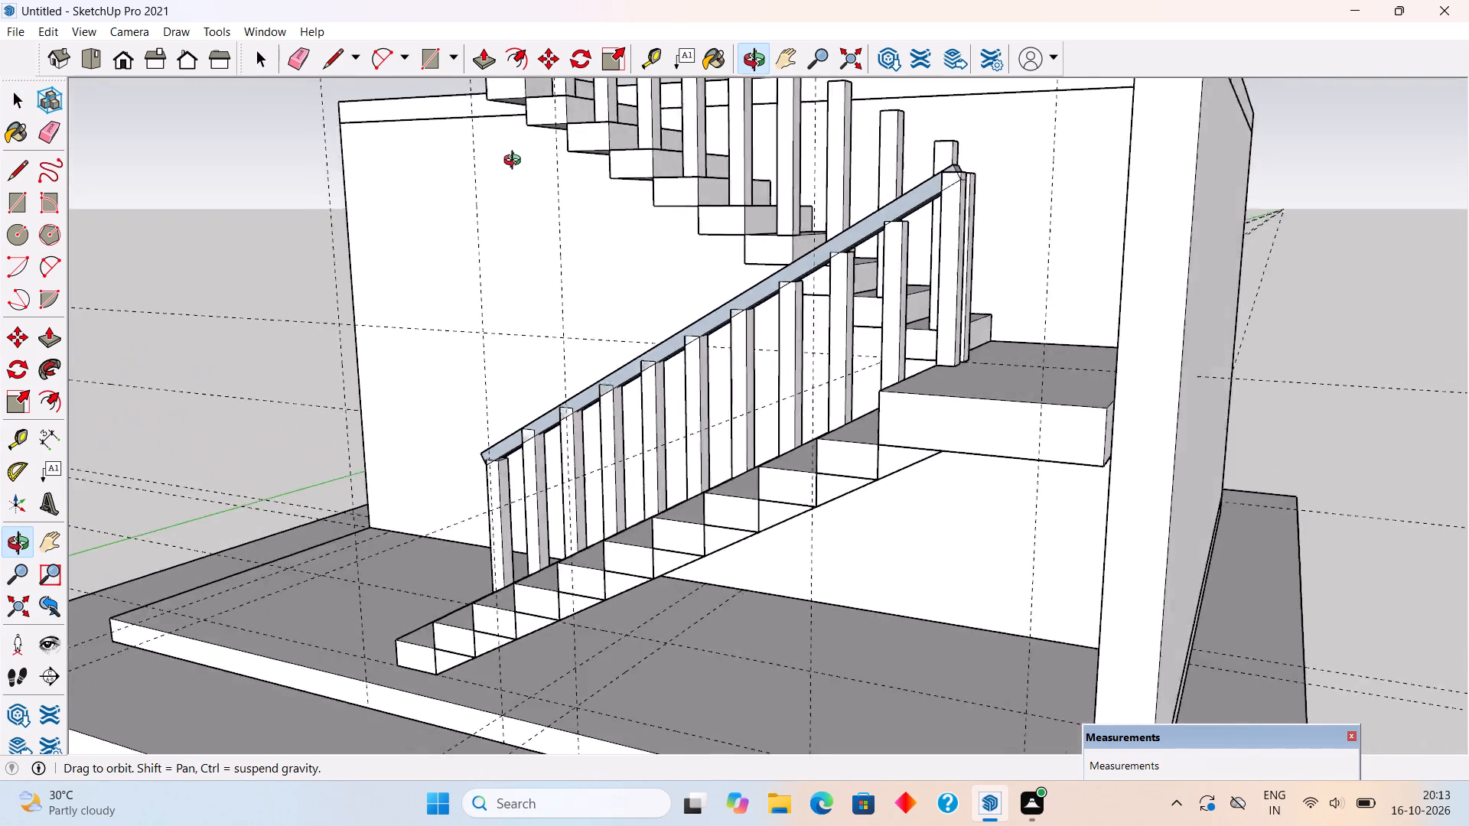
pyautogui.moveTo(516, 162); pyautogui.dragTo(306, 178, button='middle')
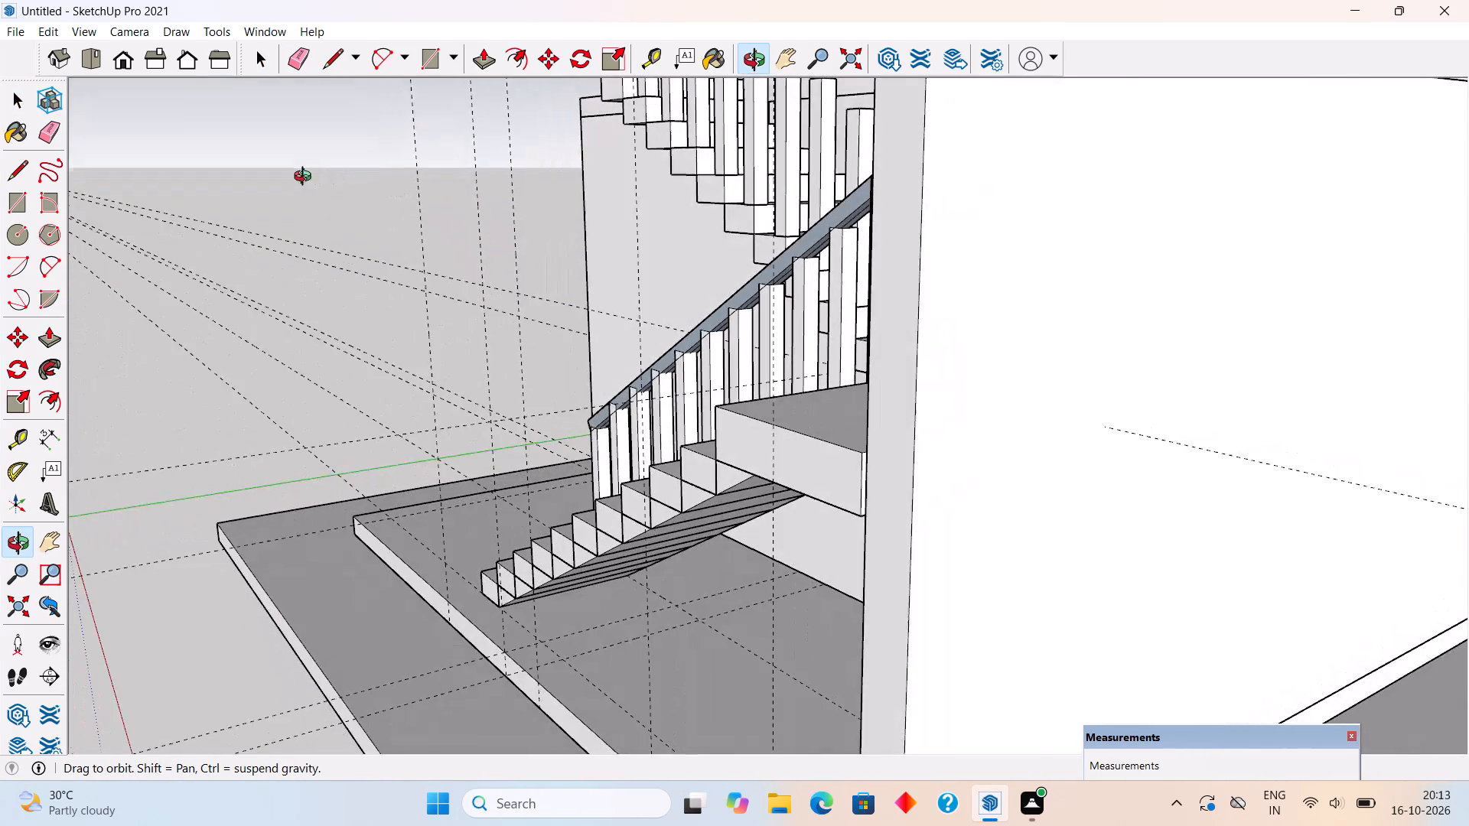
pyautogui.moveTo(306, 178); pyautogui.dragTo(323, 213, button='middle')
# Open the lower flight's second post from the top and Push/Pull its top face up 1 1/2" into the handrail.
pyautogui.scroll(9, 805, 220)
pyautogui.scroll(1, 938, 258)
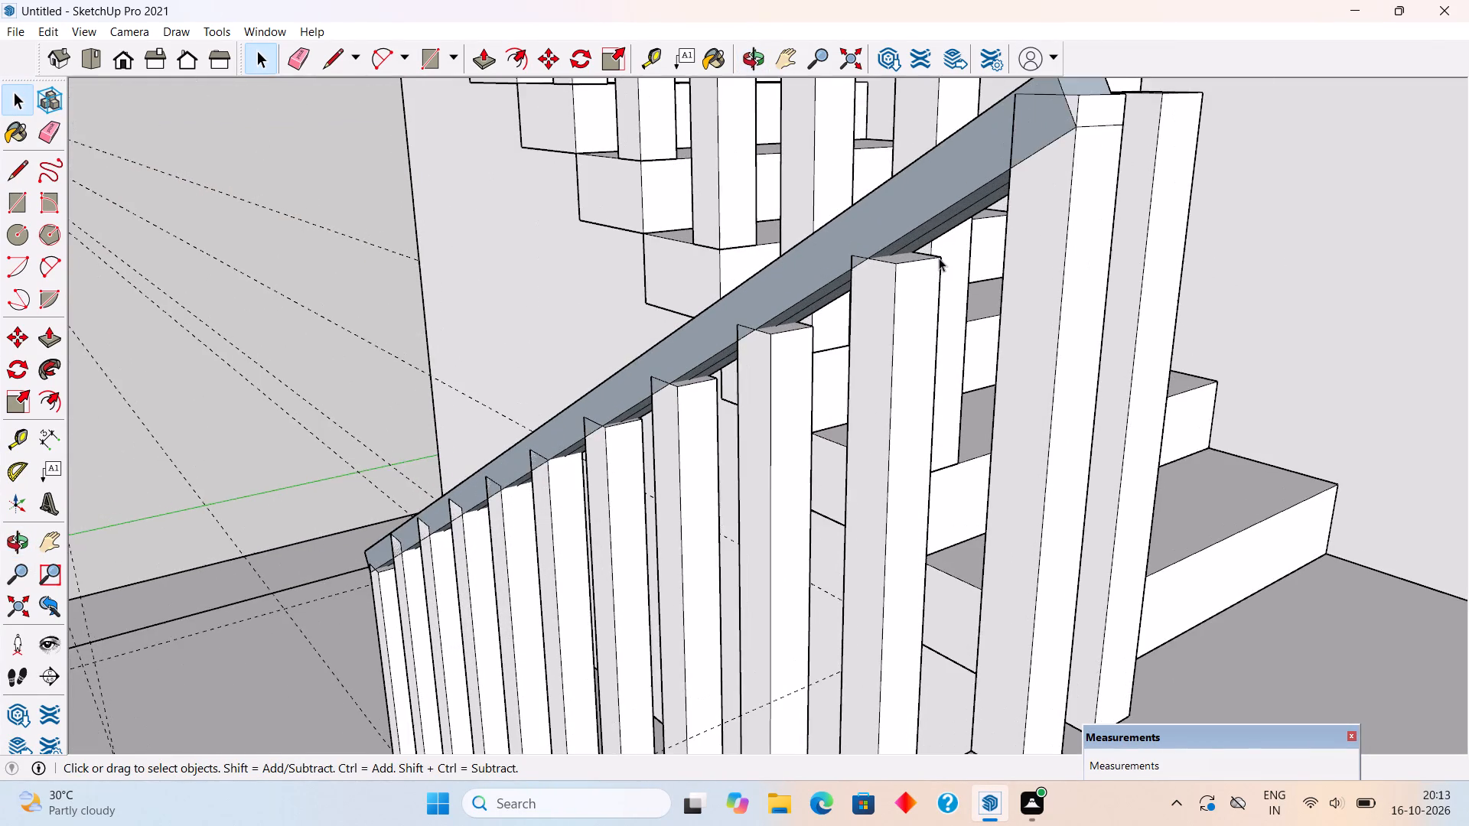
pyautogui.moveTo(938, 254); pyautogui.dragTo(913, 313, button='middle')
pyautogui.scroll(6, 904, 316)
pyautogui.tripleClick(886, 299)
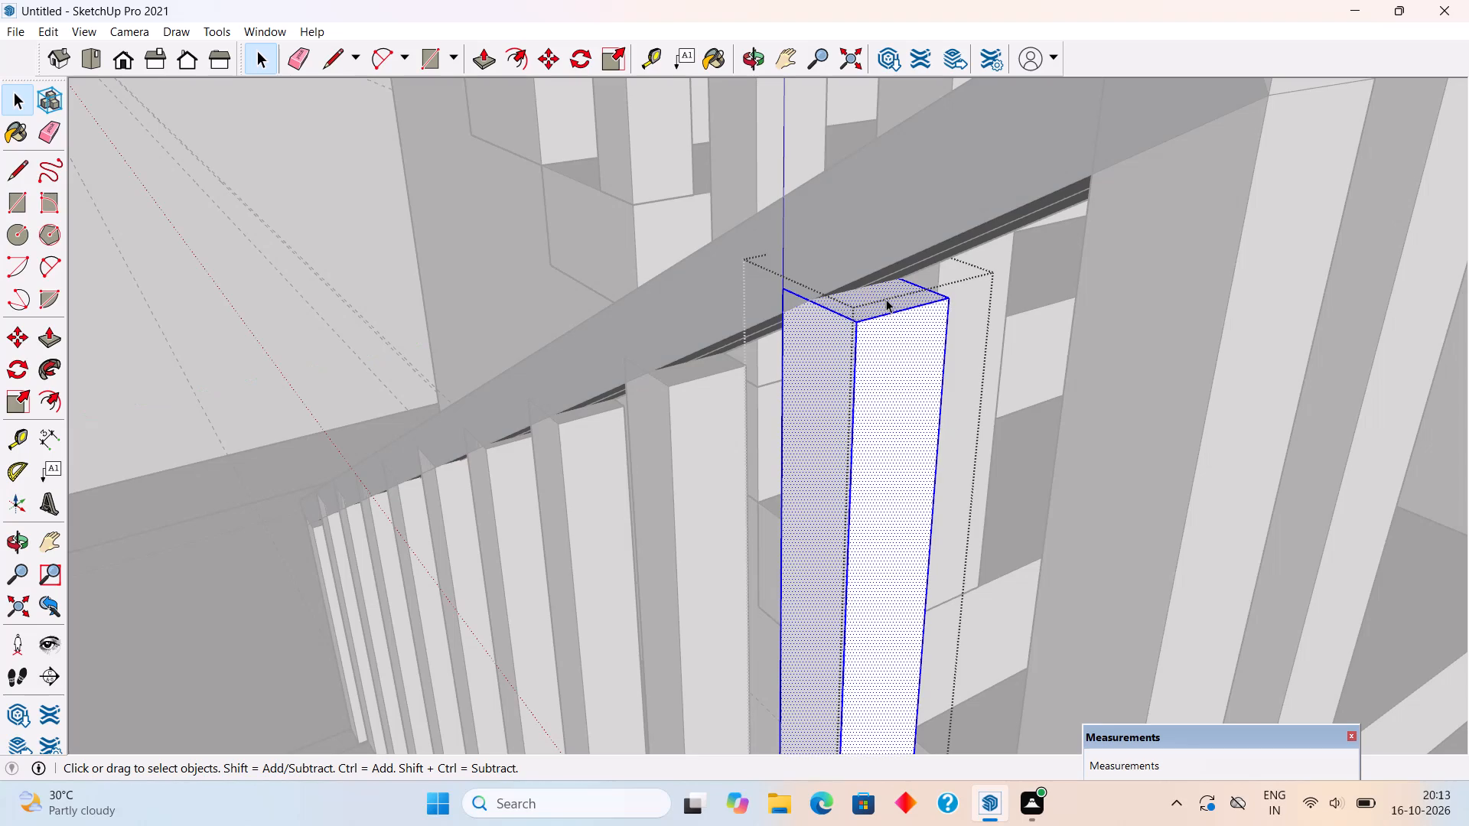
pyautogui.press('p')
pyautogui.click(894, 287)
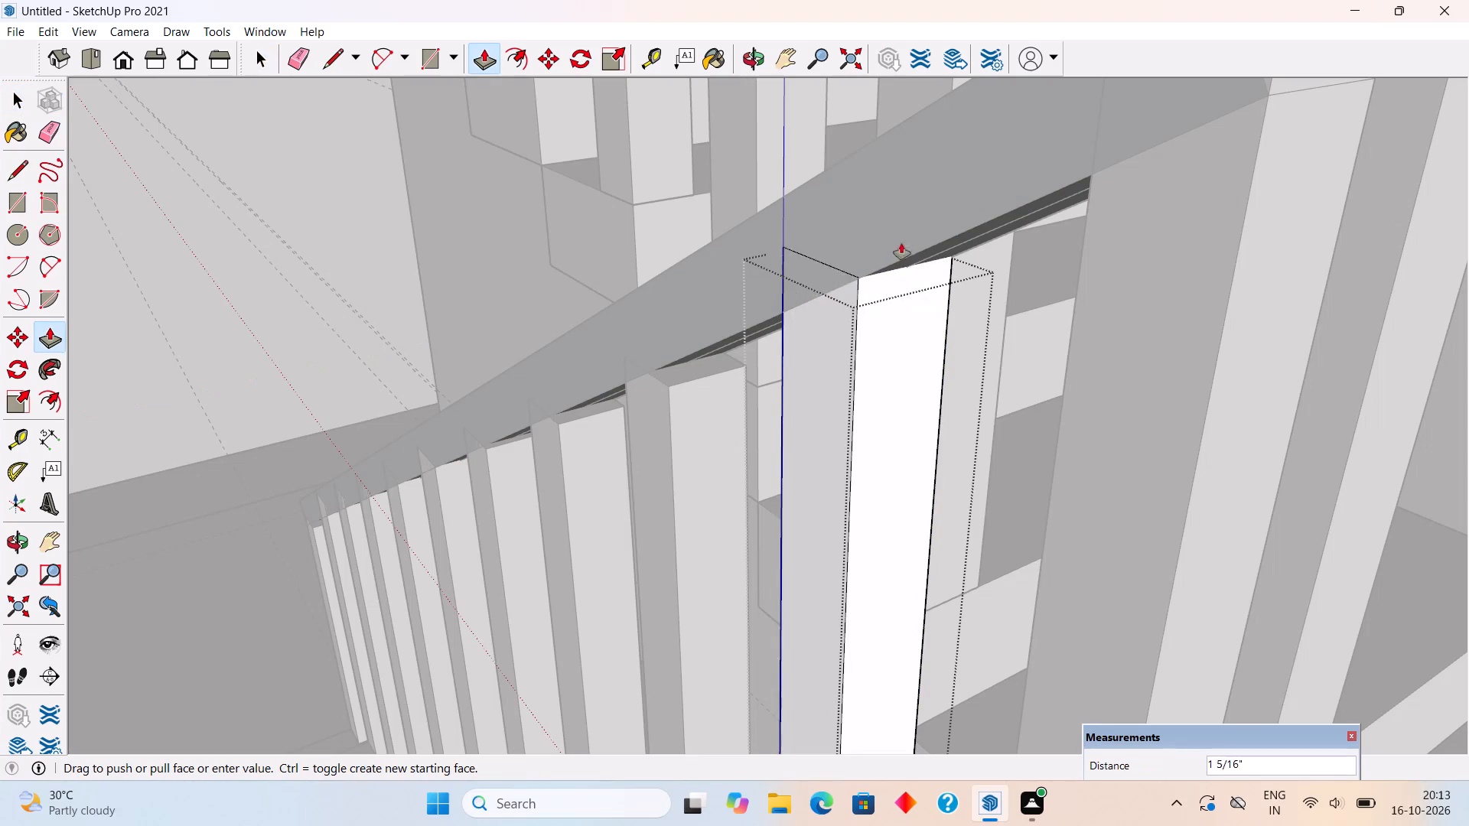
pyautogui.click(915, 241)
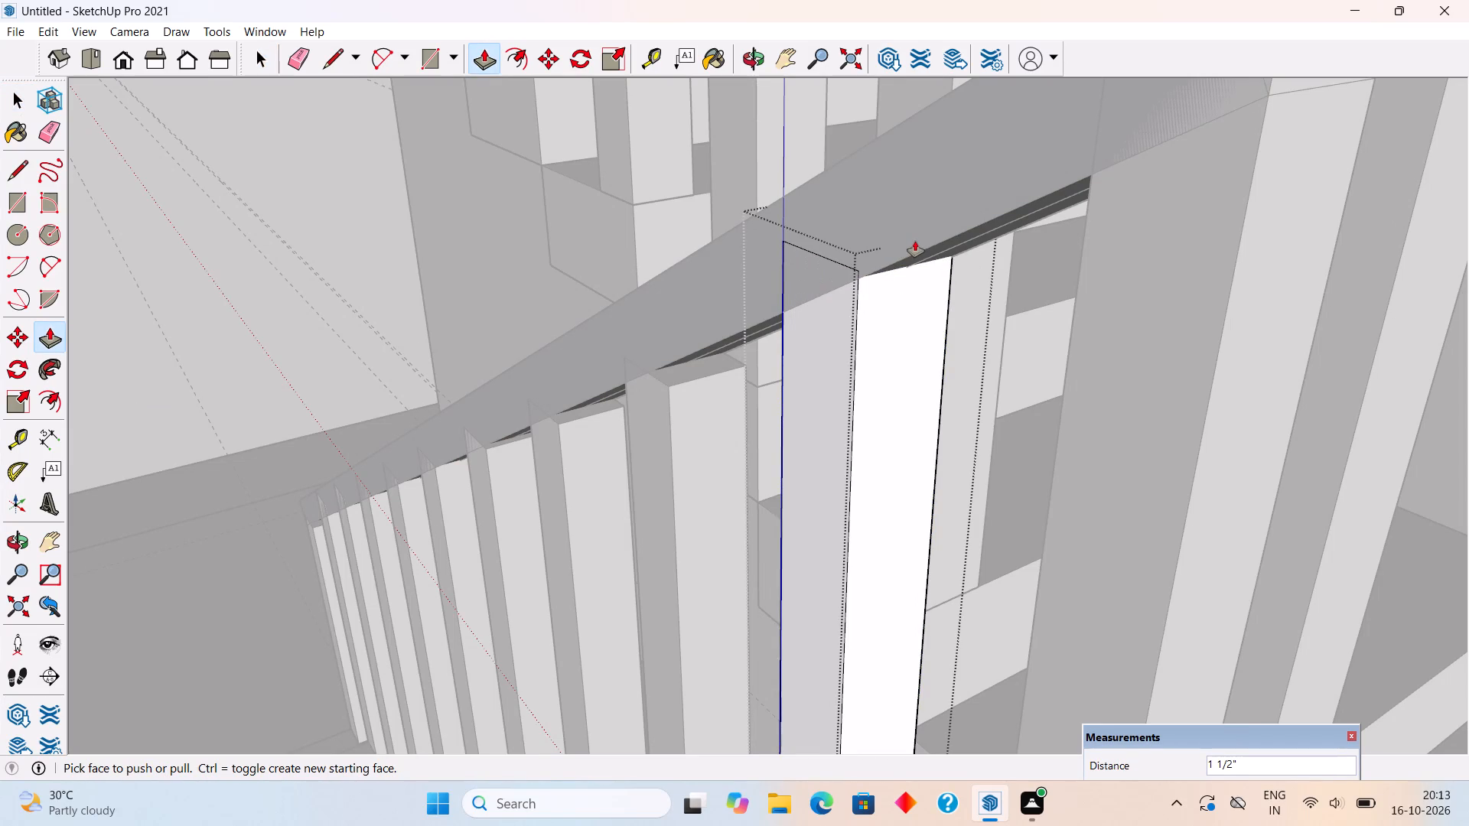
pyautogui.press('space')
# Open the lower flight's third post from the top and Push/Pull its top face up about 2 5/16".
pyautogui.tripleClick(711, 363)
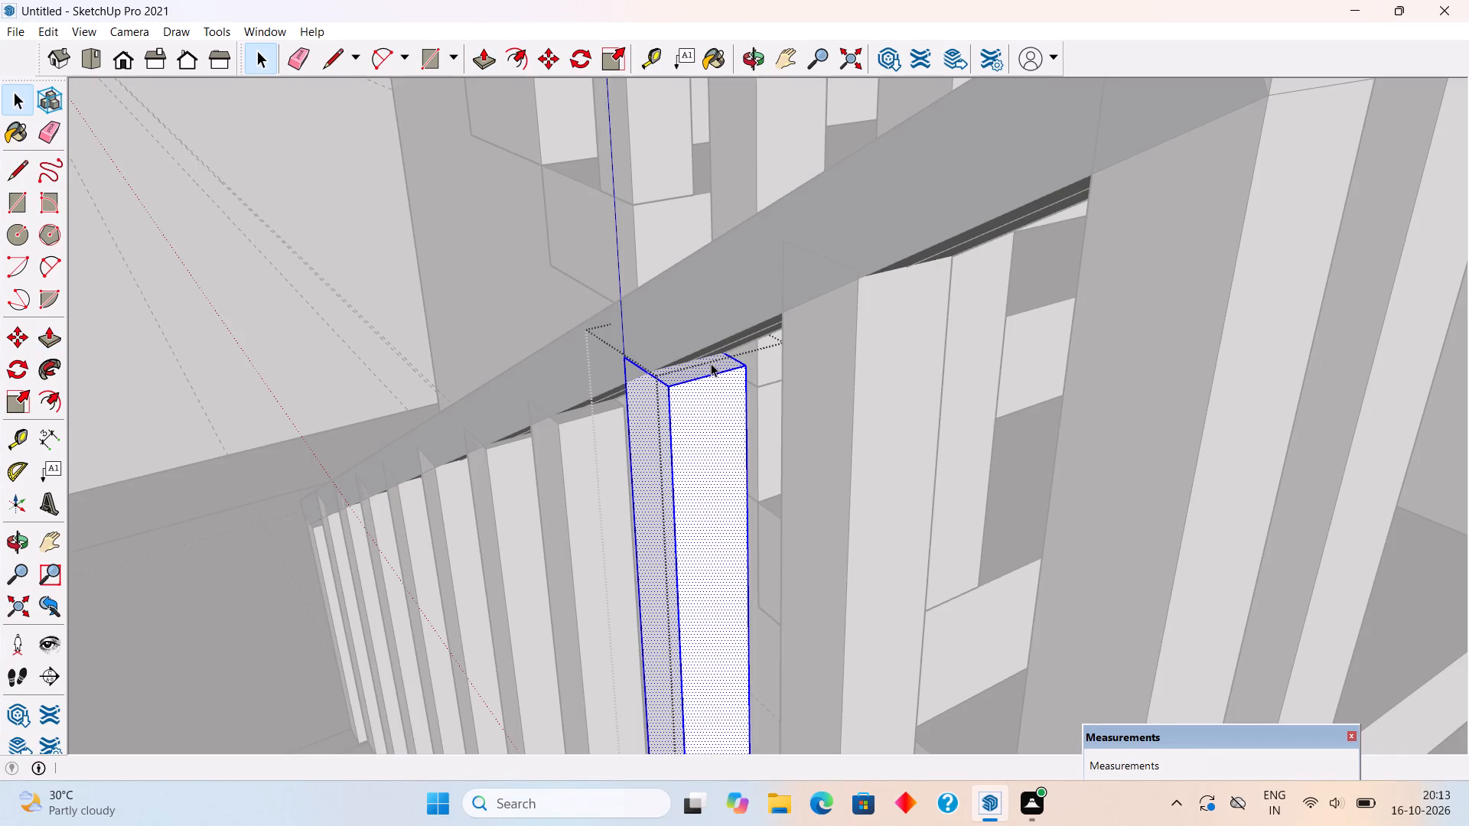
pyautogui.press('p')
pyautogui.click(711, 363)
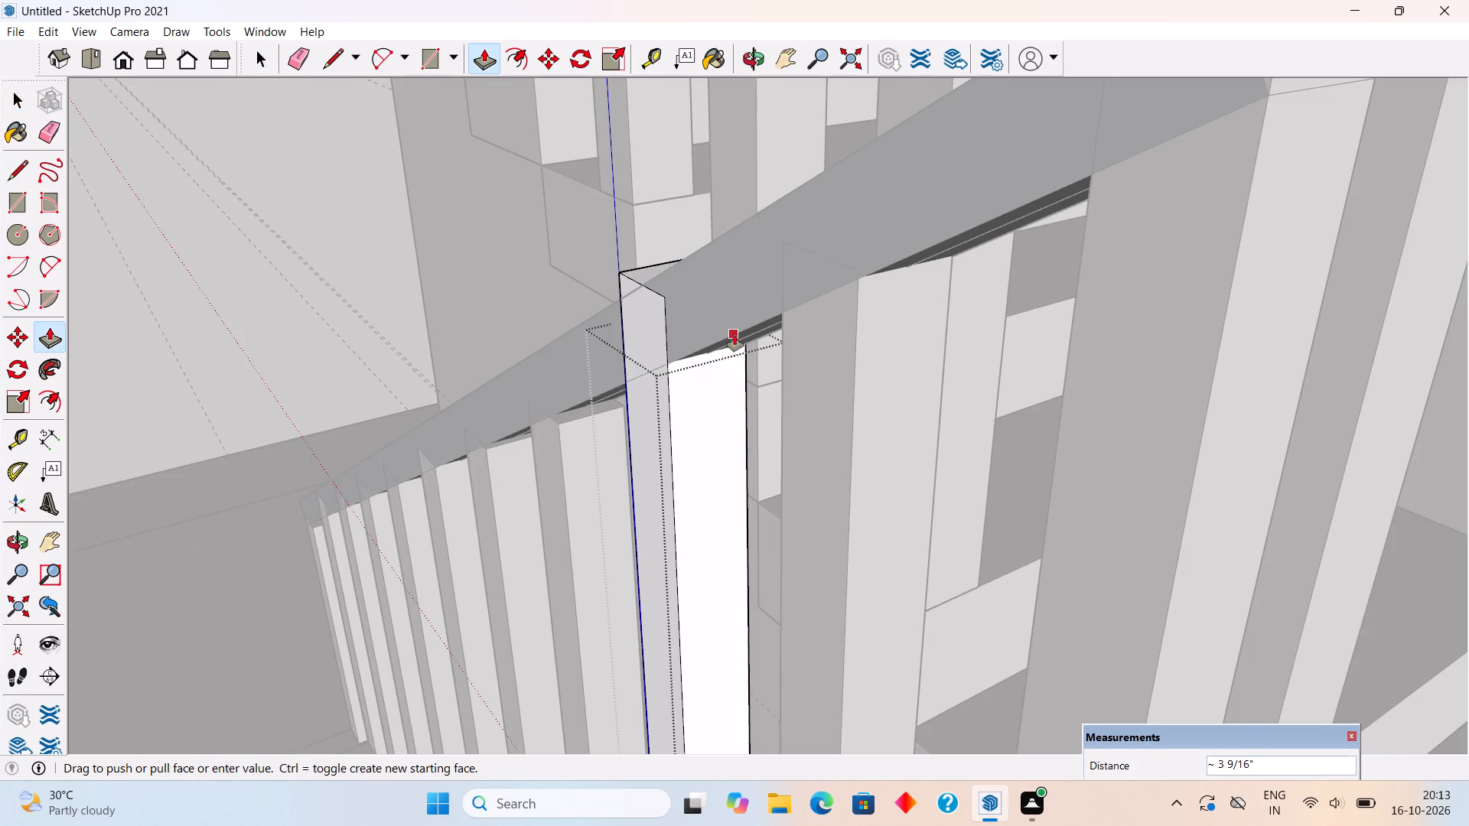
pyautogui.click(741, 340)
# Push/Pull the top face of the lower flight's fourth post from the top up 1 1/16" and close its group.
pyautogui.scroll(-3, 642, 431)
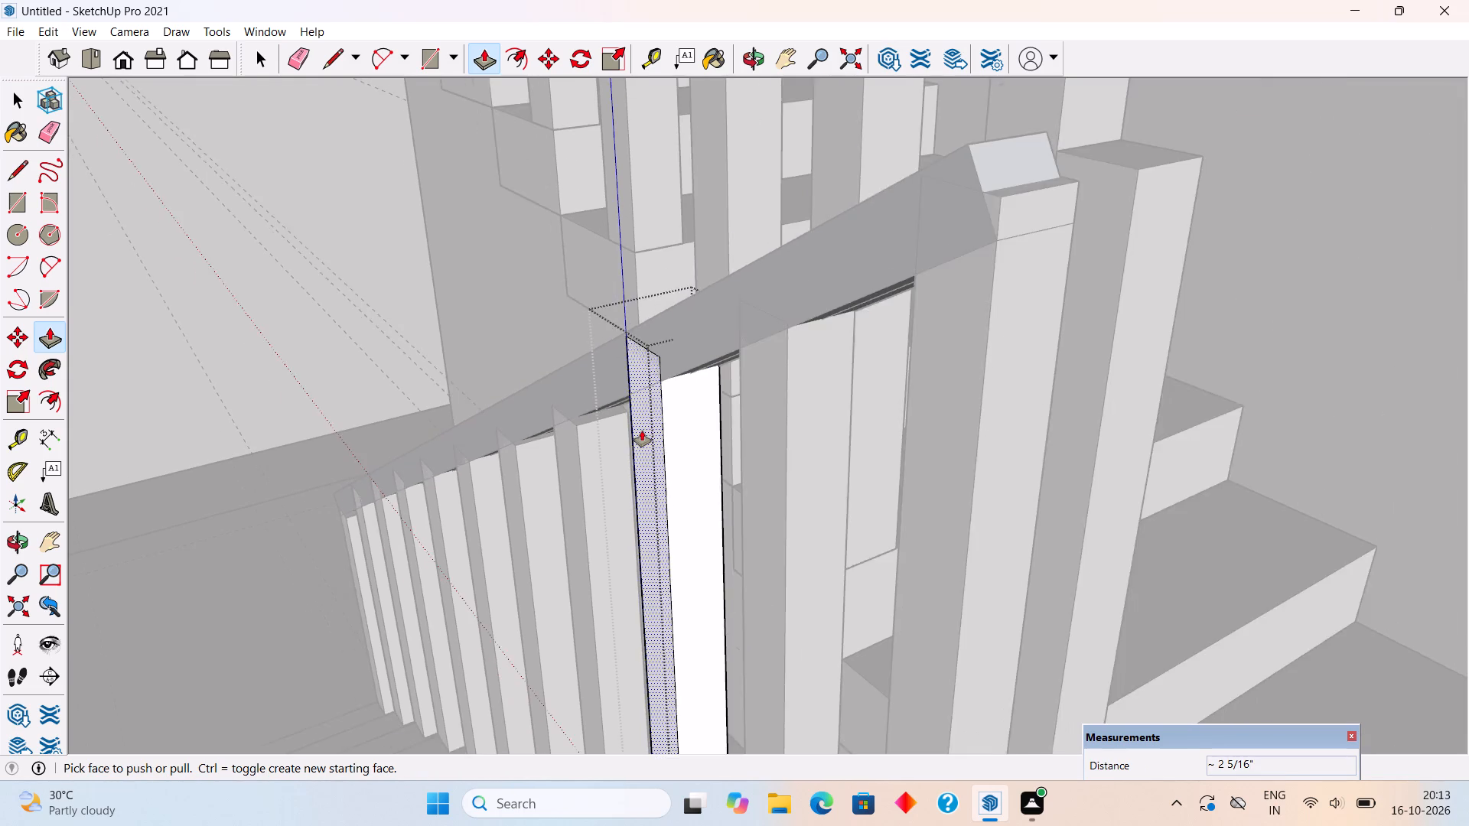
pyautogui.scroll(-1, 642, 431)
pyautogui.moveTo(689, 411); pyautogui.dragTo(963, 283, button='middle')
pyautogui.scroll(4, 676, 390)
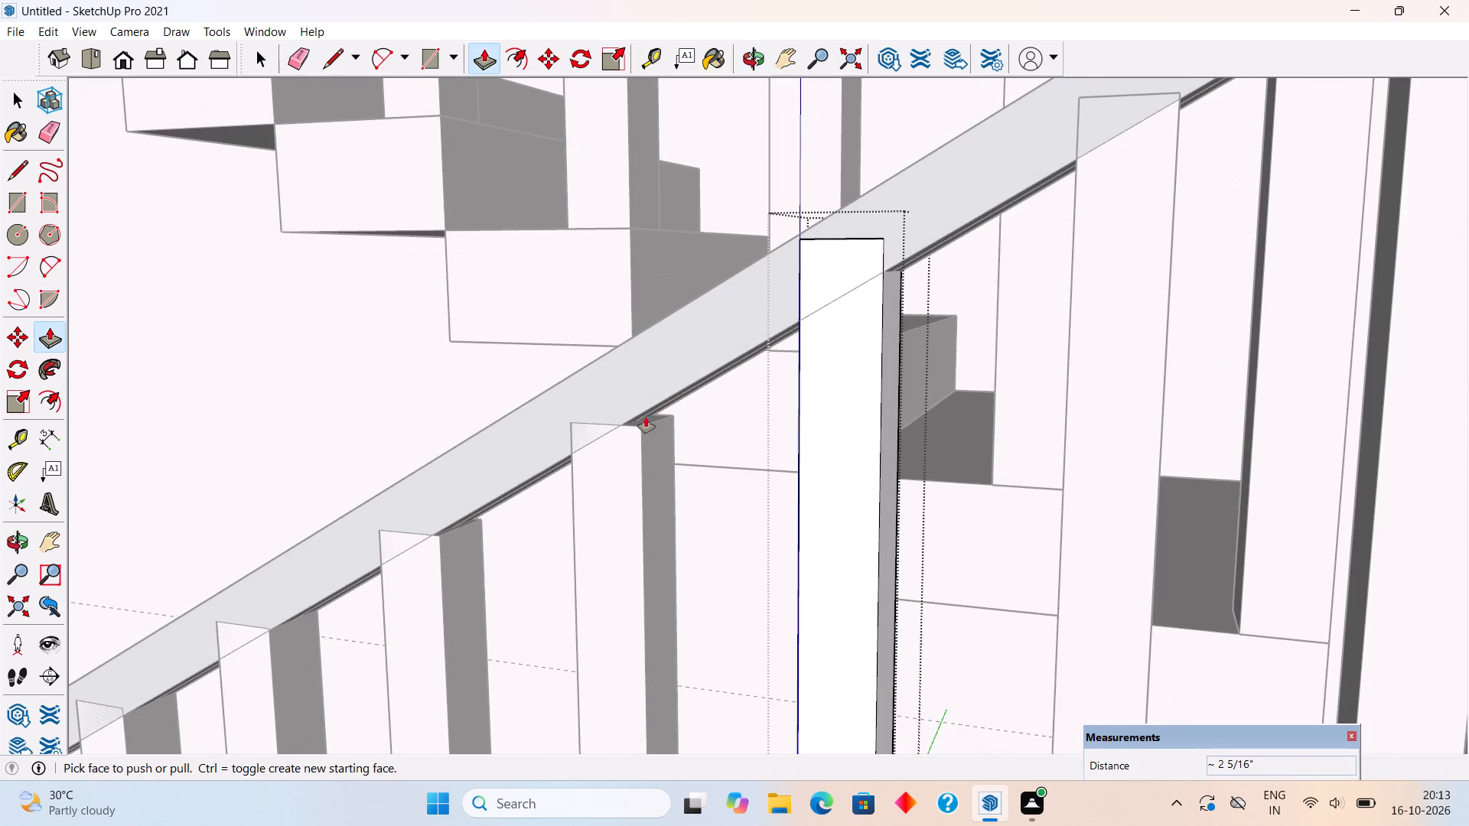
pyautogui.click(646, 416)
pyautogui.press('space')
pyautogui.tripleClick(643, 424)
pyautogui.moveTo(660, 392); pyautogui.dragTo(646, 448, button='middle')
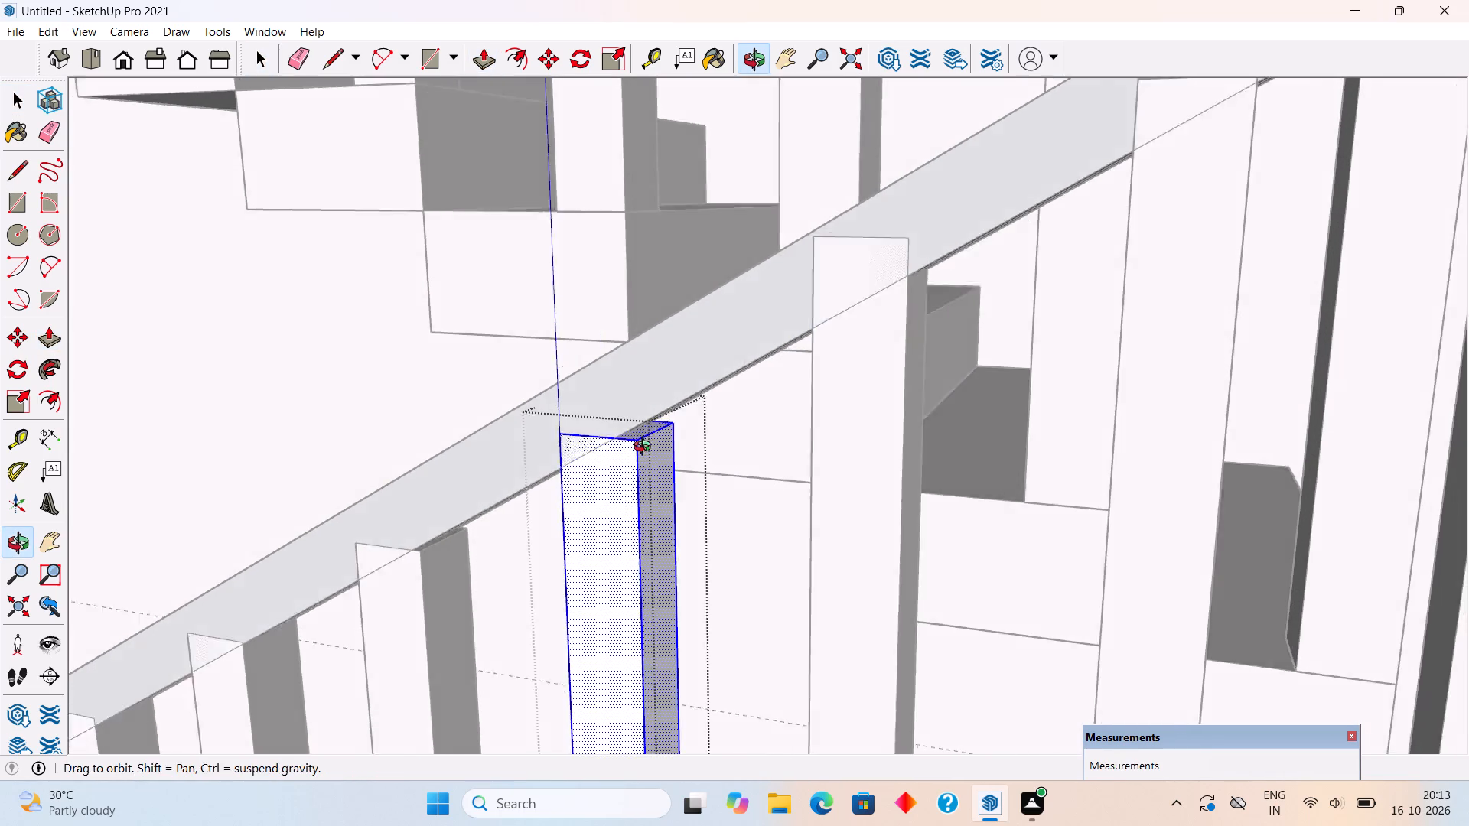
pyautogui.moveTo(646, 448); pyautogui.dragTo(638, 472, button='middle')
pyautogui.scroll(5, 629, 463)
pyautogui.press('p')
pyautogui.click(639, 443)
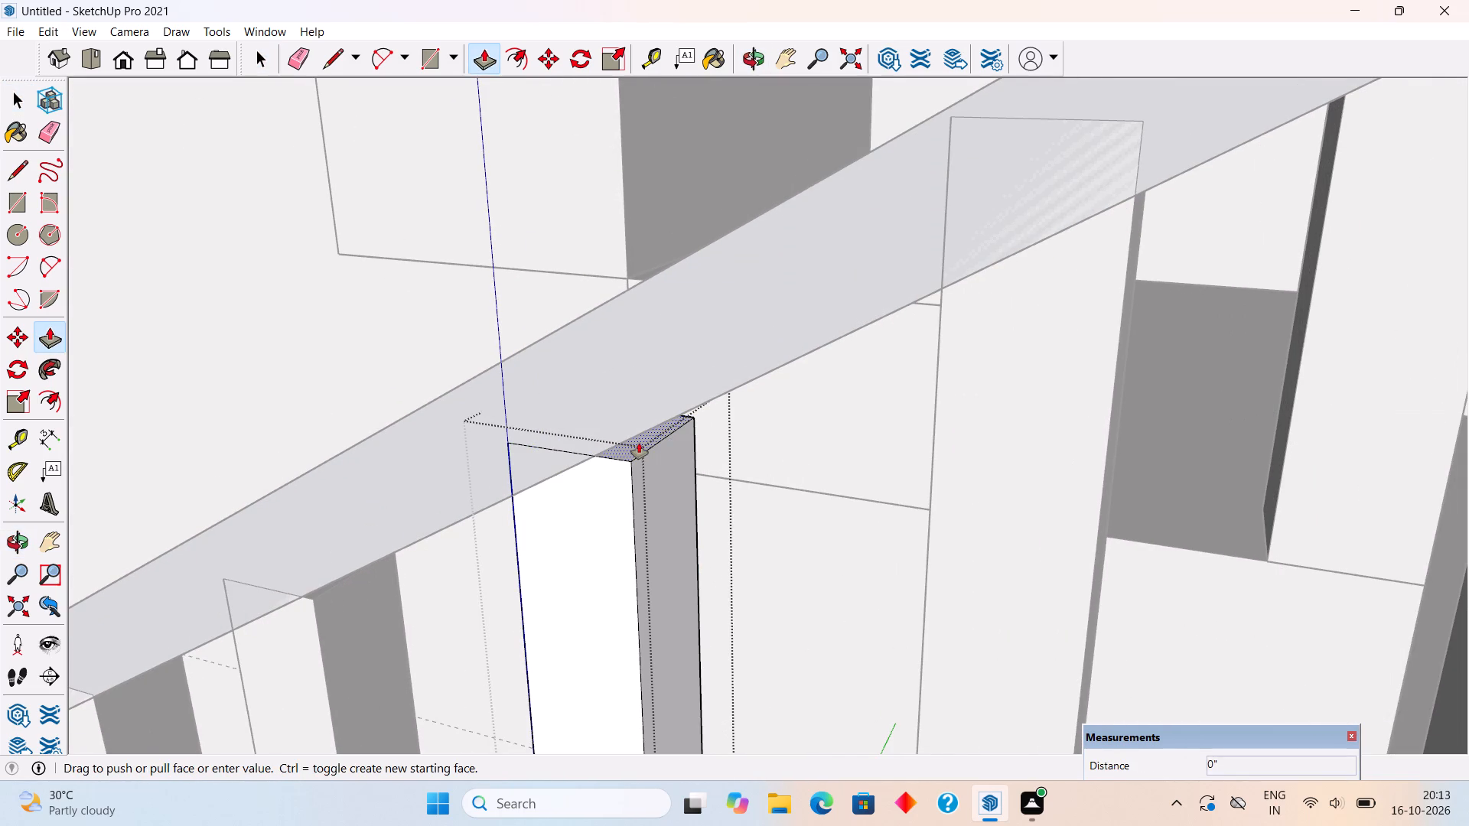
pyautogui.click(671, 403)
pyautogui.scroll(-11, 671, 403)
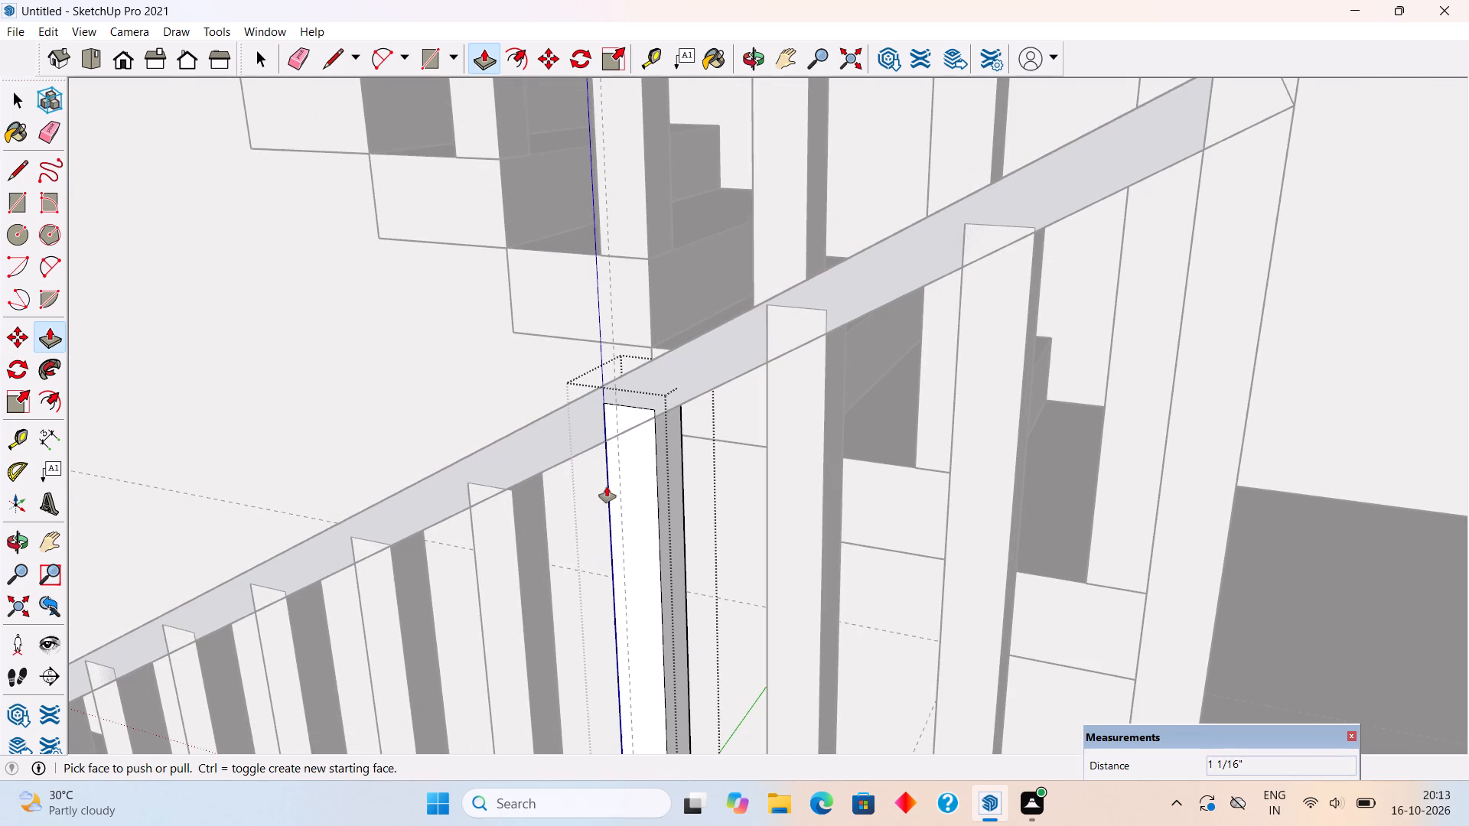
pyautogui.press('space')
pyautogui.middleClick(524, 485)
pyautogui.scroll(-3, 524, 485)
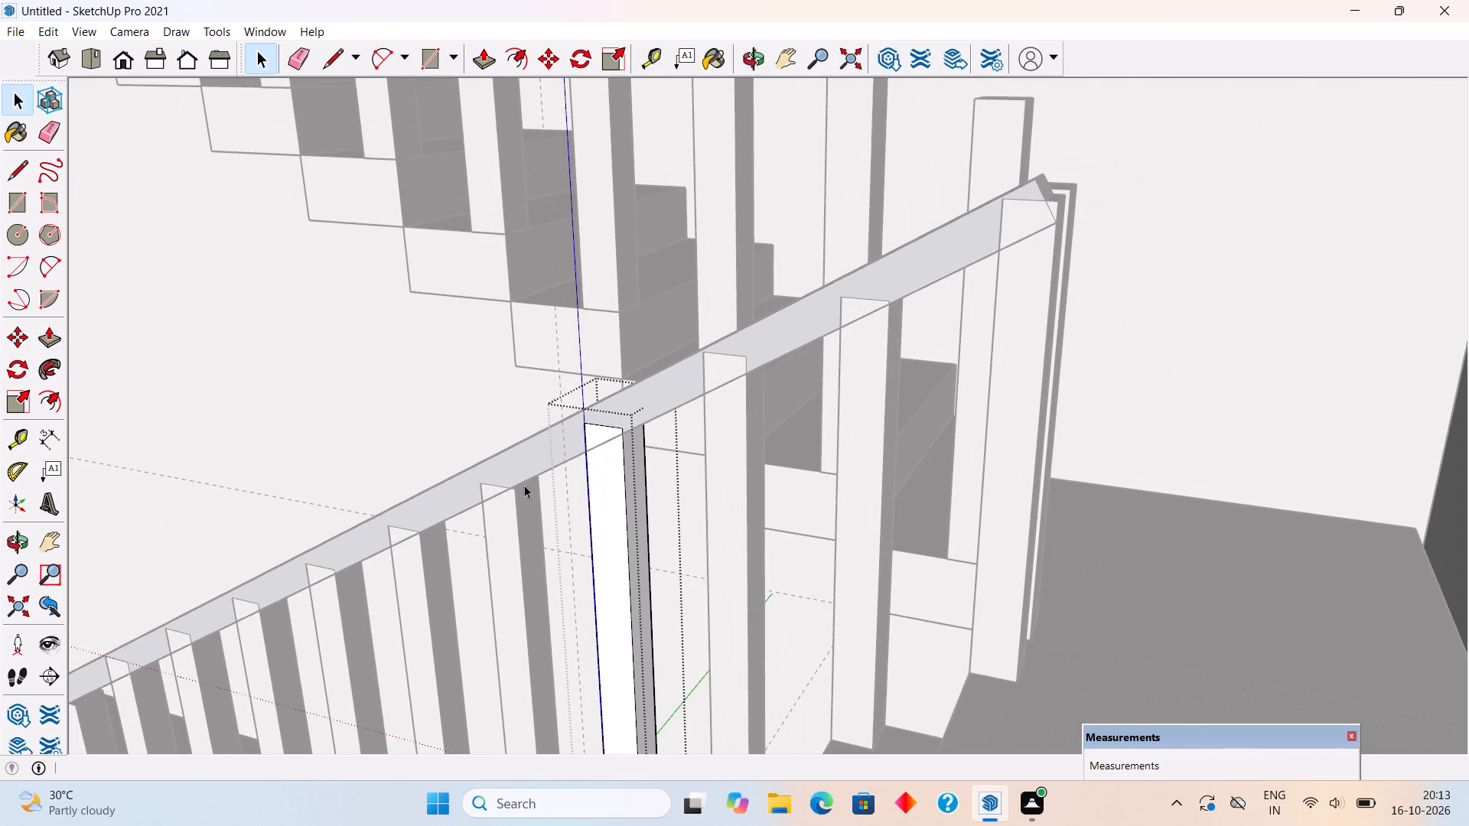
pyautogui.scroll(-4, 524, 485)
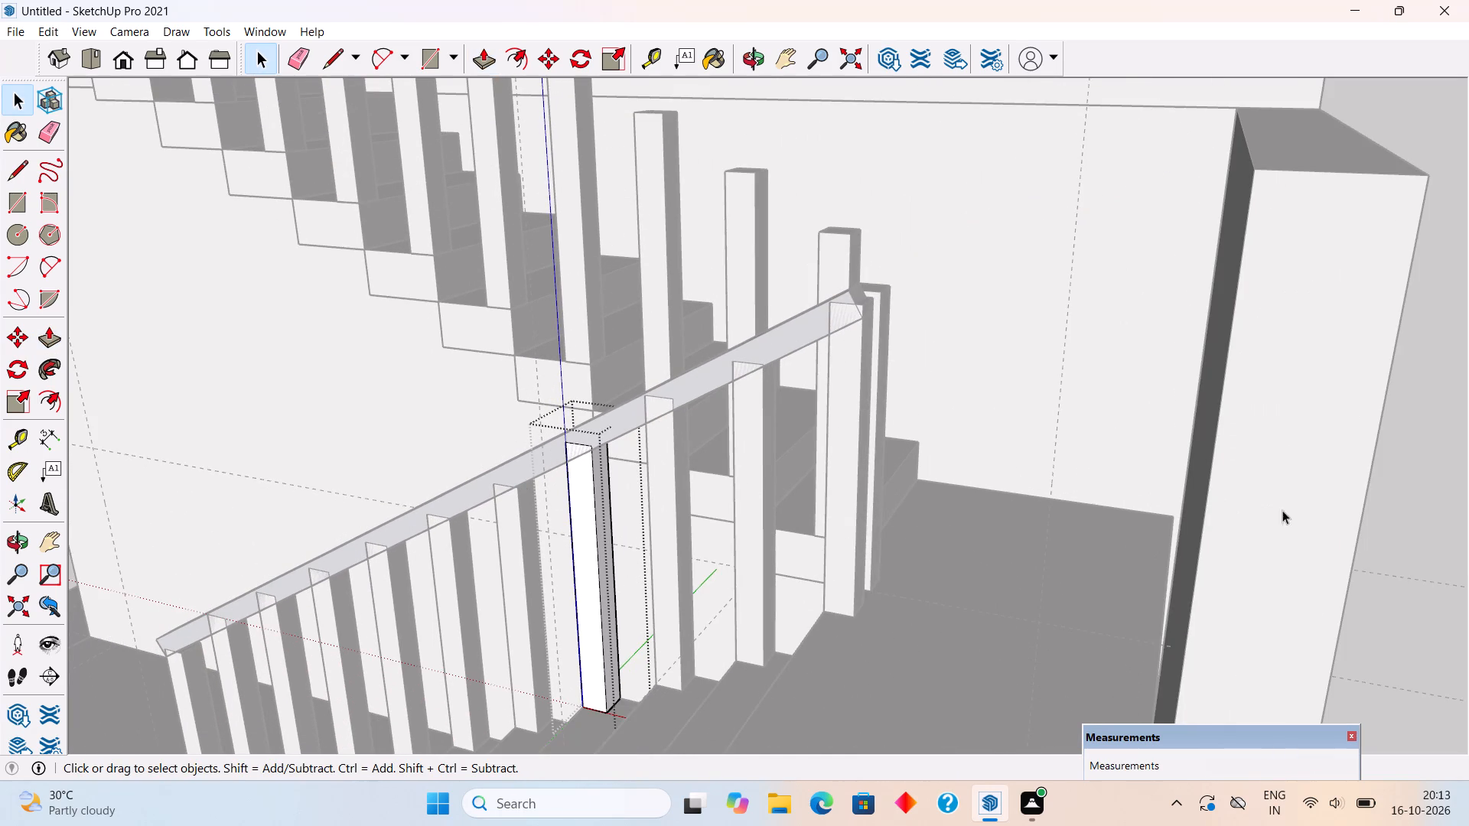
pyautogui.click(1380, 528)
# Open the lower flight's handrail group and Push/Pull its long side face towards the treads by 0.5".
pyautogui.moveTo(802, 389); pyautogui.dragTo(702, 405, button='middle')
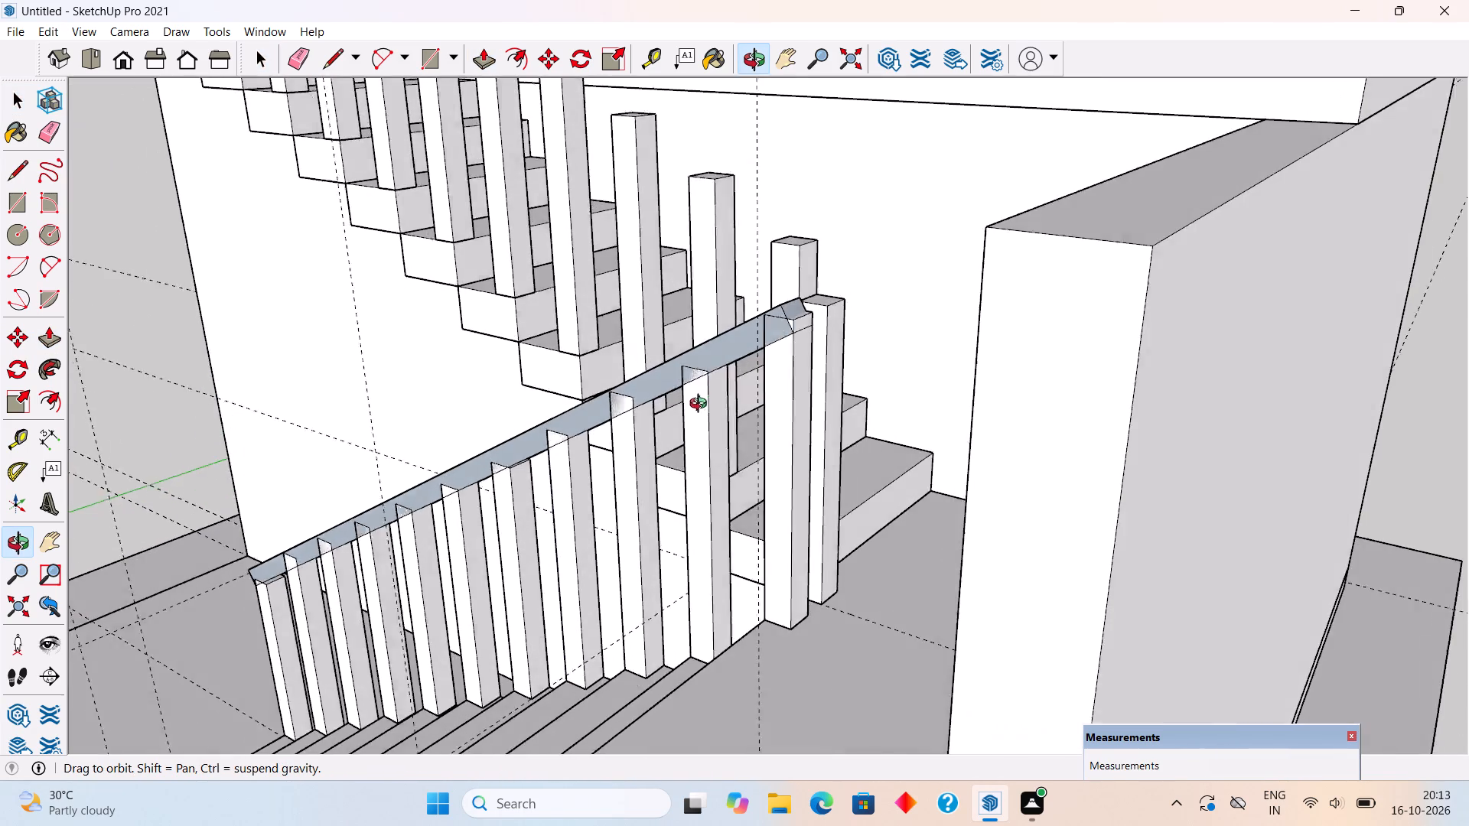
pyautogui.moveTo(702, 405); pyautogui.dragTo(717, 413, button='middle')
pyautogui.tripleClick(726, 360)
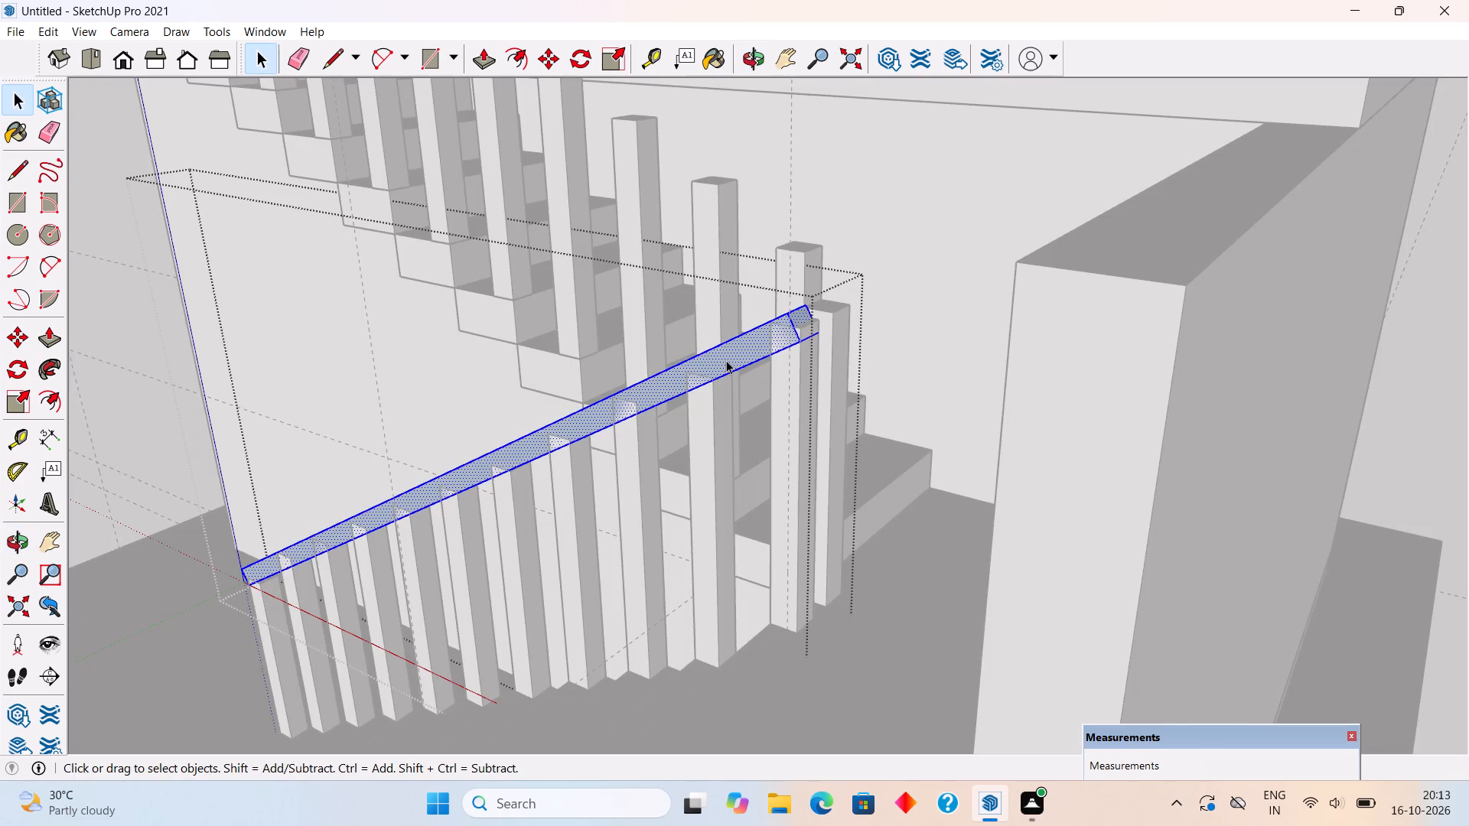
pyautogui.press('p')
pyautogui.click(726, 360)
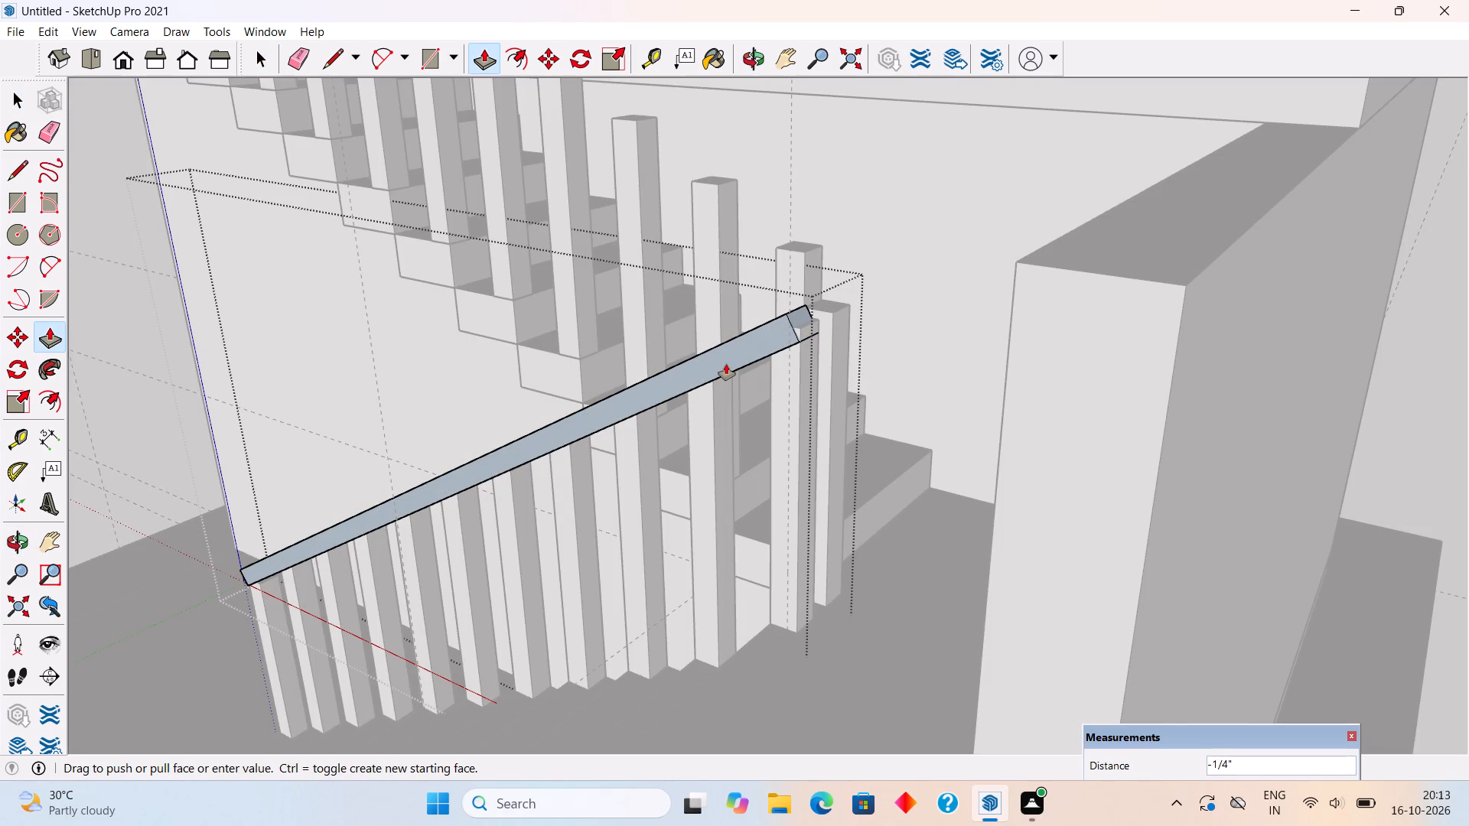
pyautogui.write('.5"')
pyautogui.press('Return')
pyautogui.press('space')
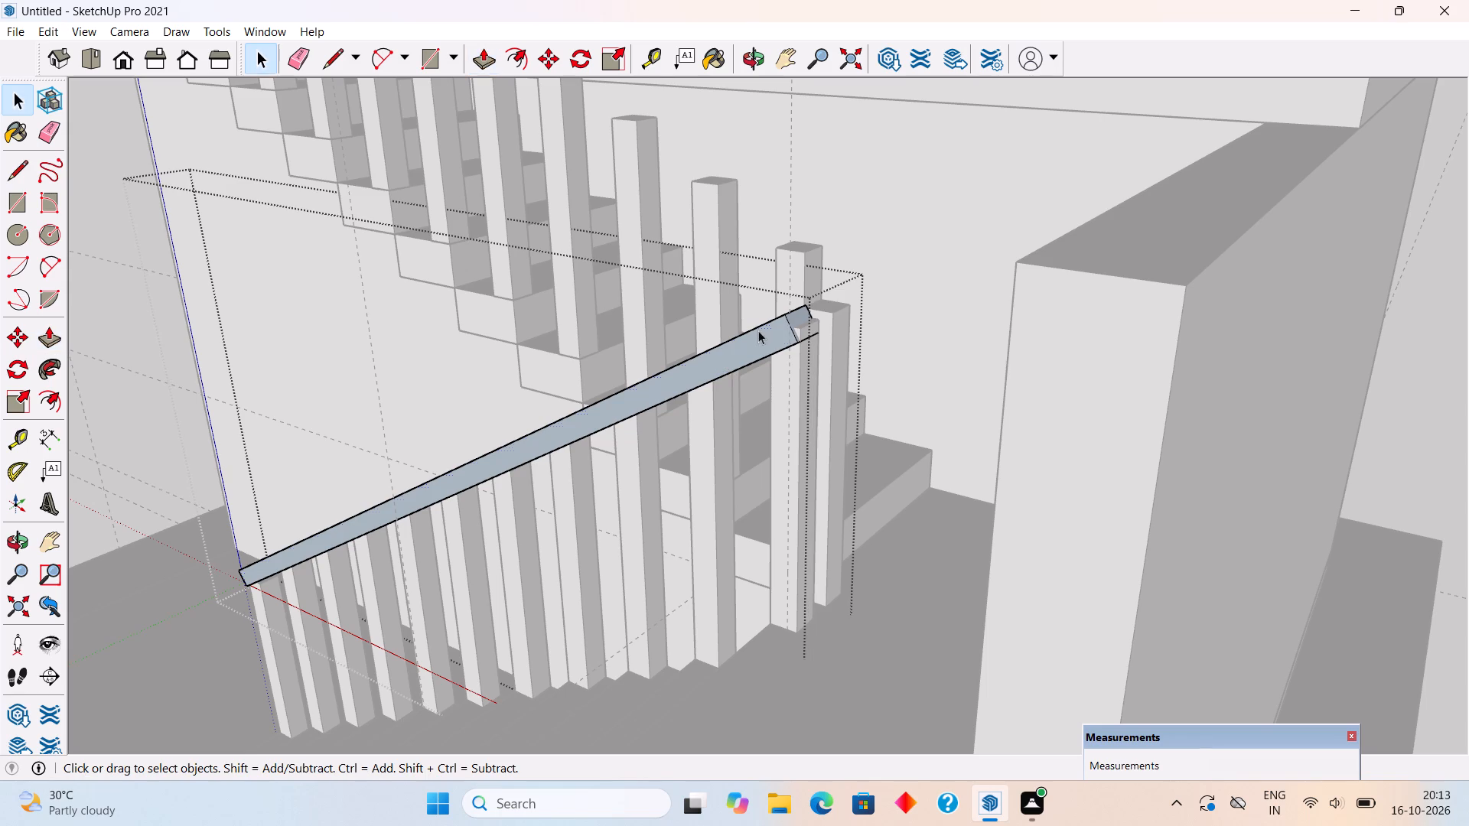
# Push/Pull the end face at the handrail's upper end by about 11/16" and close the group.
pyautogui.click(796, 318)
pyautogui.scroll(2, 796, 318)
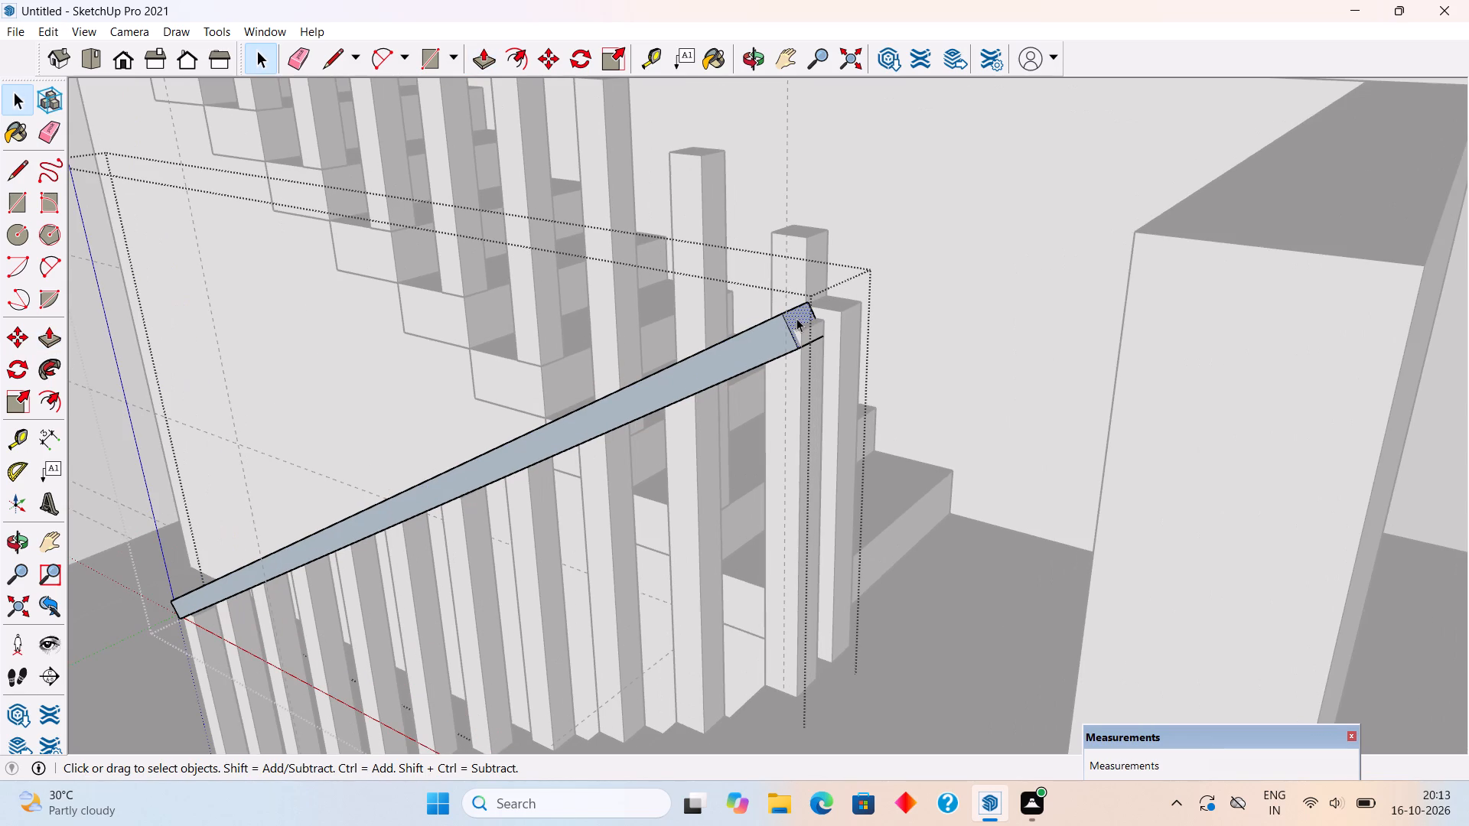
pyautogui.press('p')
pyautogui.click(796, 318)
pyautogui.click(812, 324)
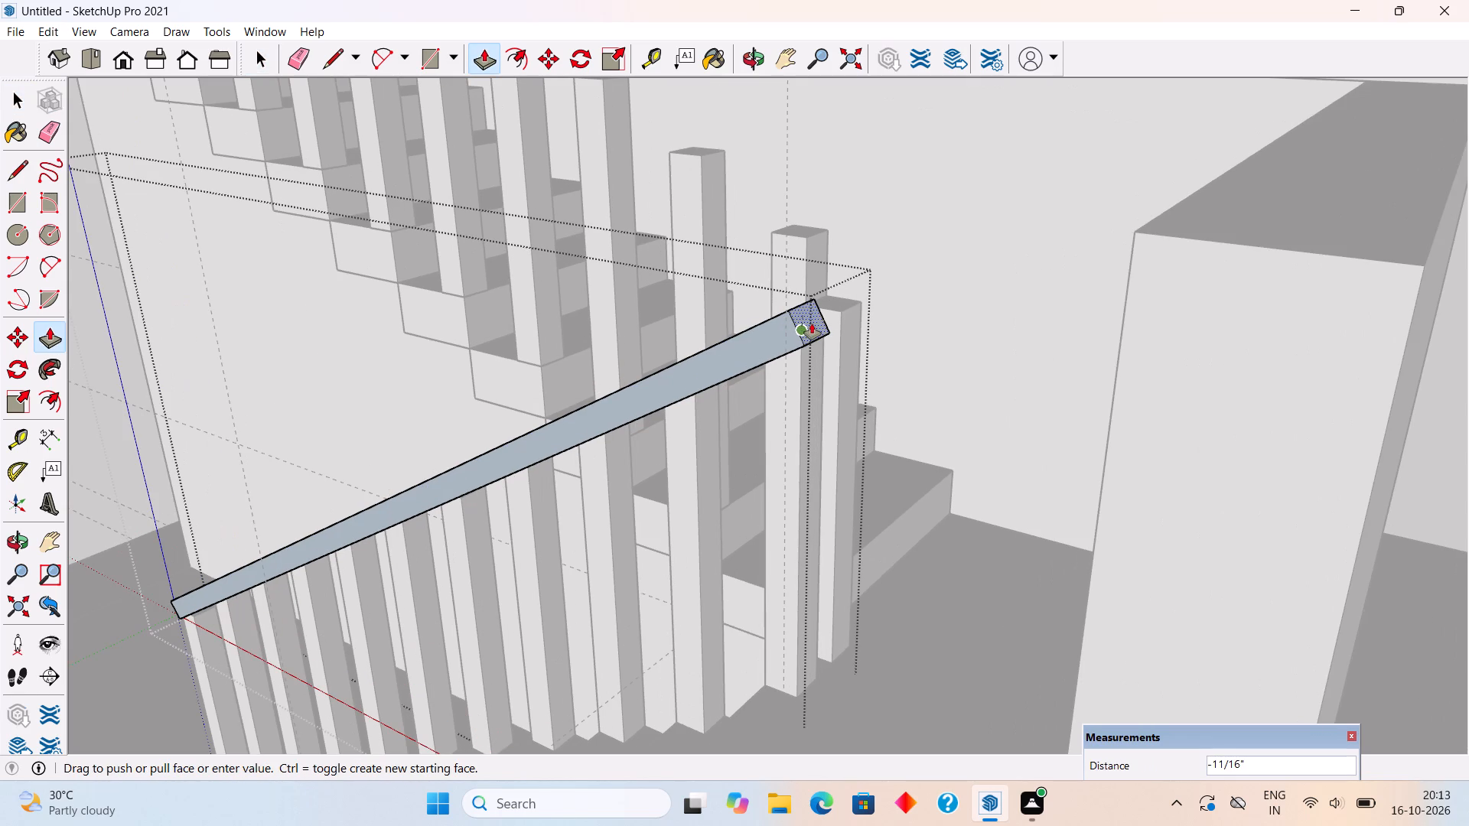
pyautogui.press('space')
pyautogui.scroll(-8, 812, 324)
pyautogui.click(1318, 290)
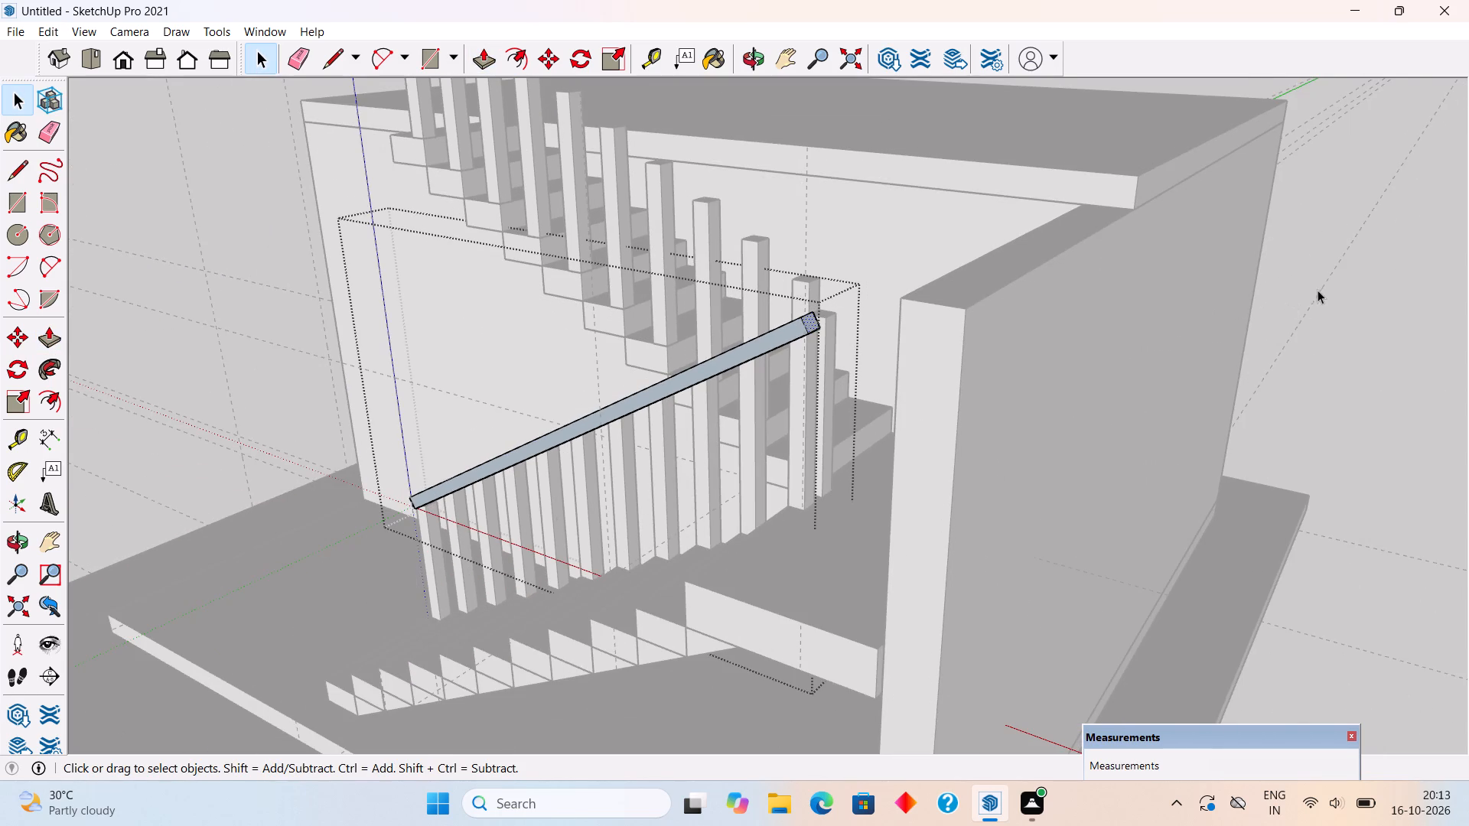
# Examine the widened handrail along the lower flight and where its upper end meets the landing posts.
pyautogui.moveTo(710, 389); pyautogui.dragTo(910, 314, button='middle')
pyautogui.scroll(-1, 767, 142)
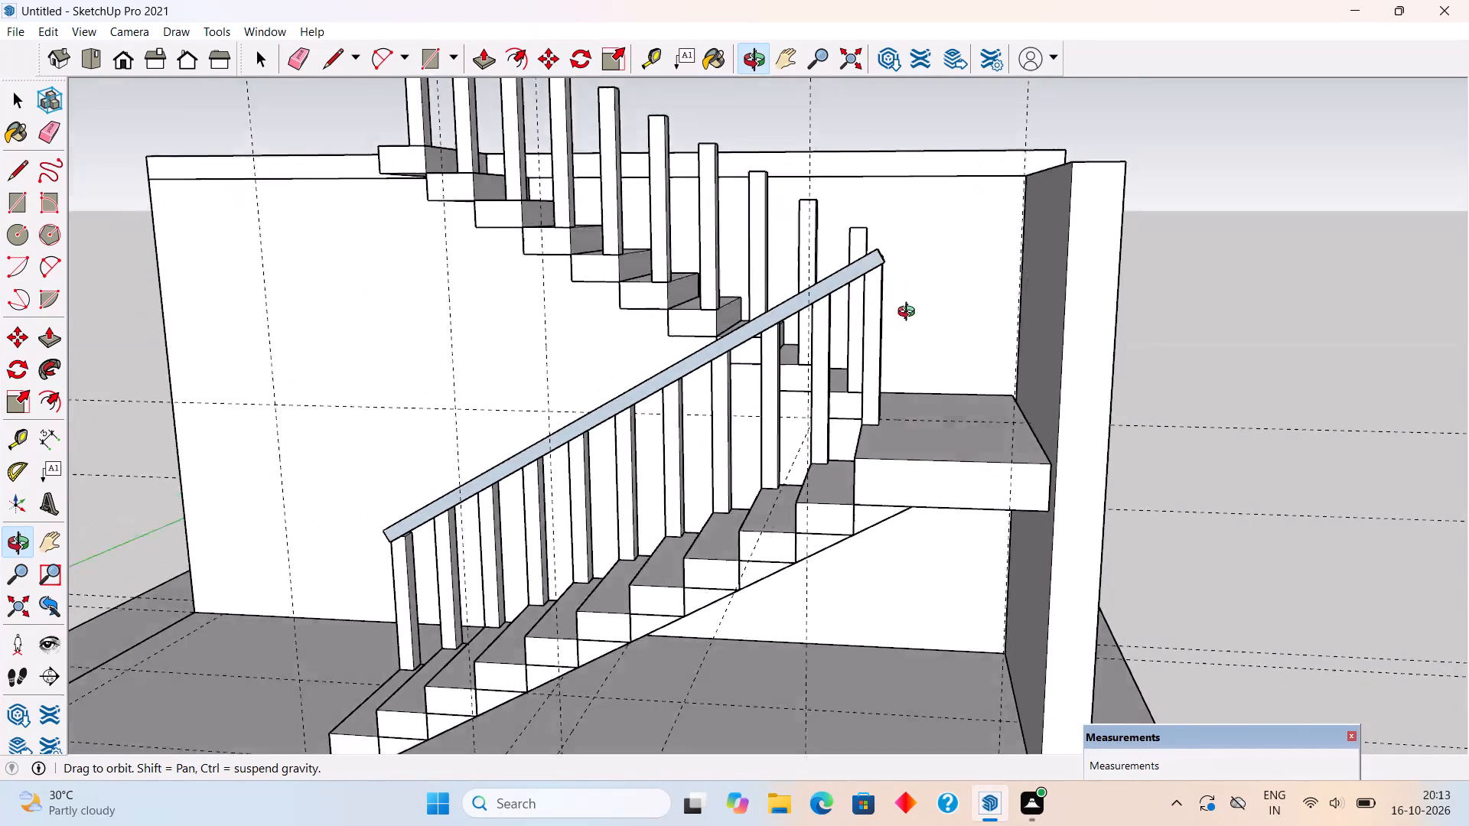
pyautogui.moveTo(910, 314); pyautogui.dragTo(776, 512, button='middle')
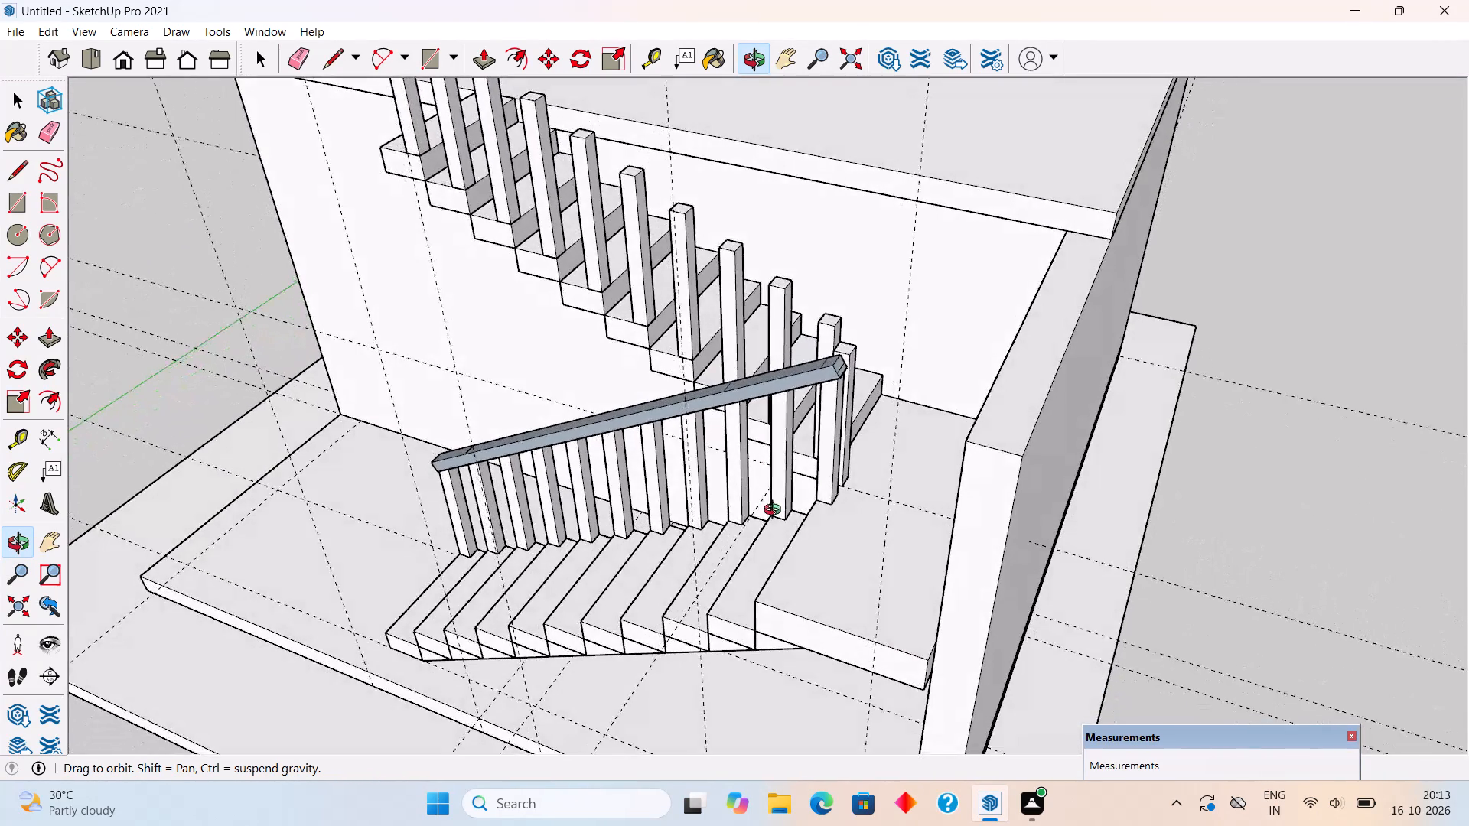
pyautogui.moveTo(776, 512); pyautogui.dragTo(571, 545, button='middle')
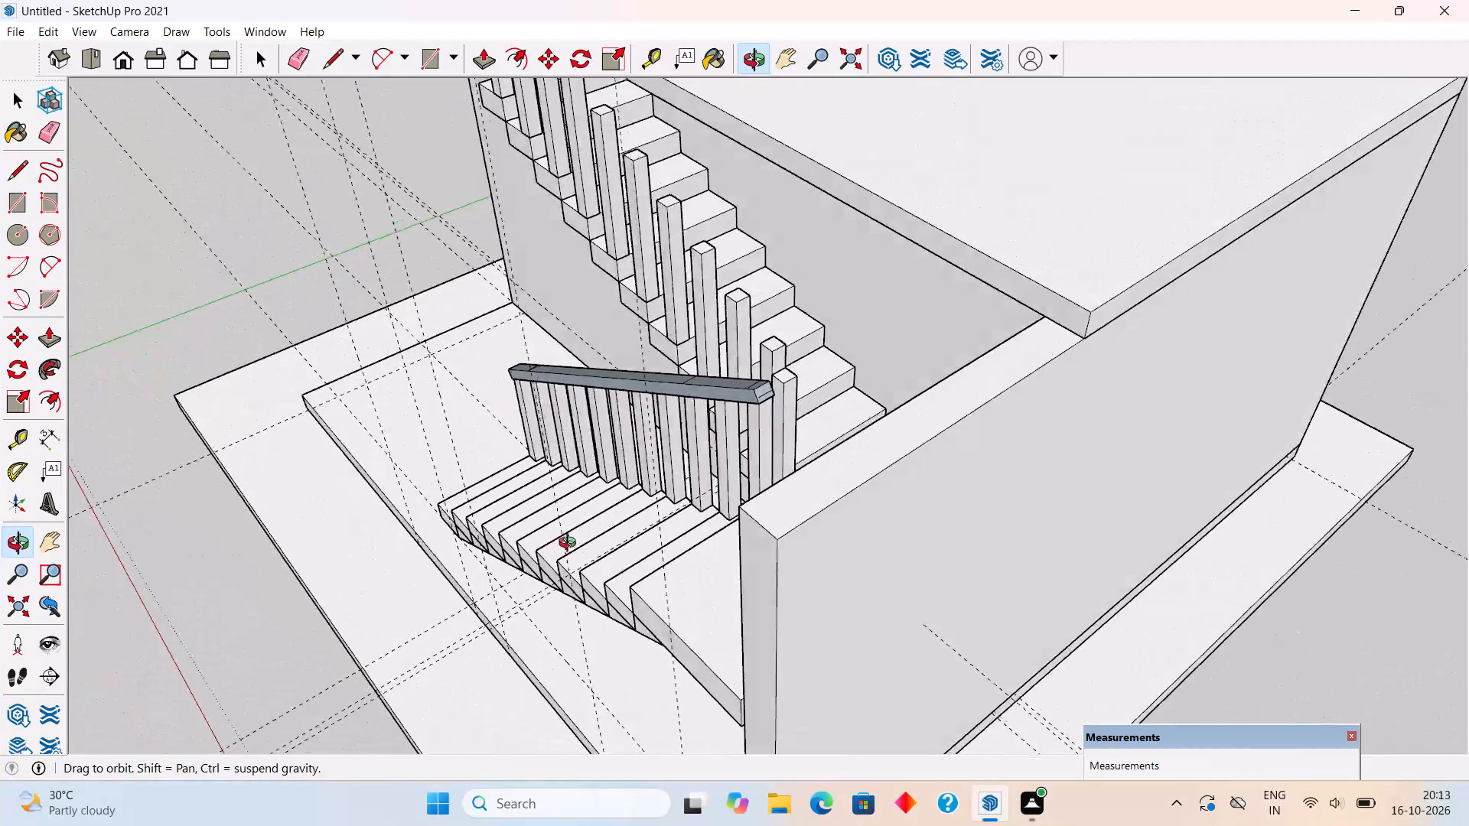
pyautogui.moveTo(571, 545); pyautogui.dragTo(503, 554, button='middle')
pyautogui.moveTo(756, 364); pyautogui.dragTo(313, 462, button='middle')
pyautogui.scroll(2, 624, 362)
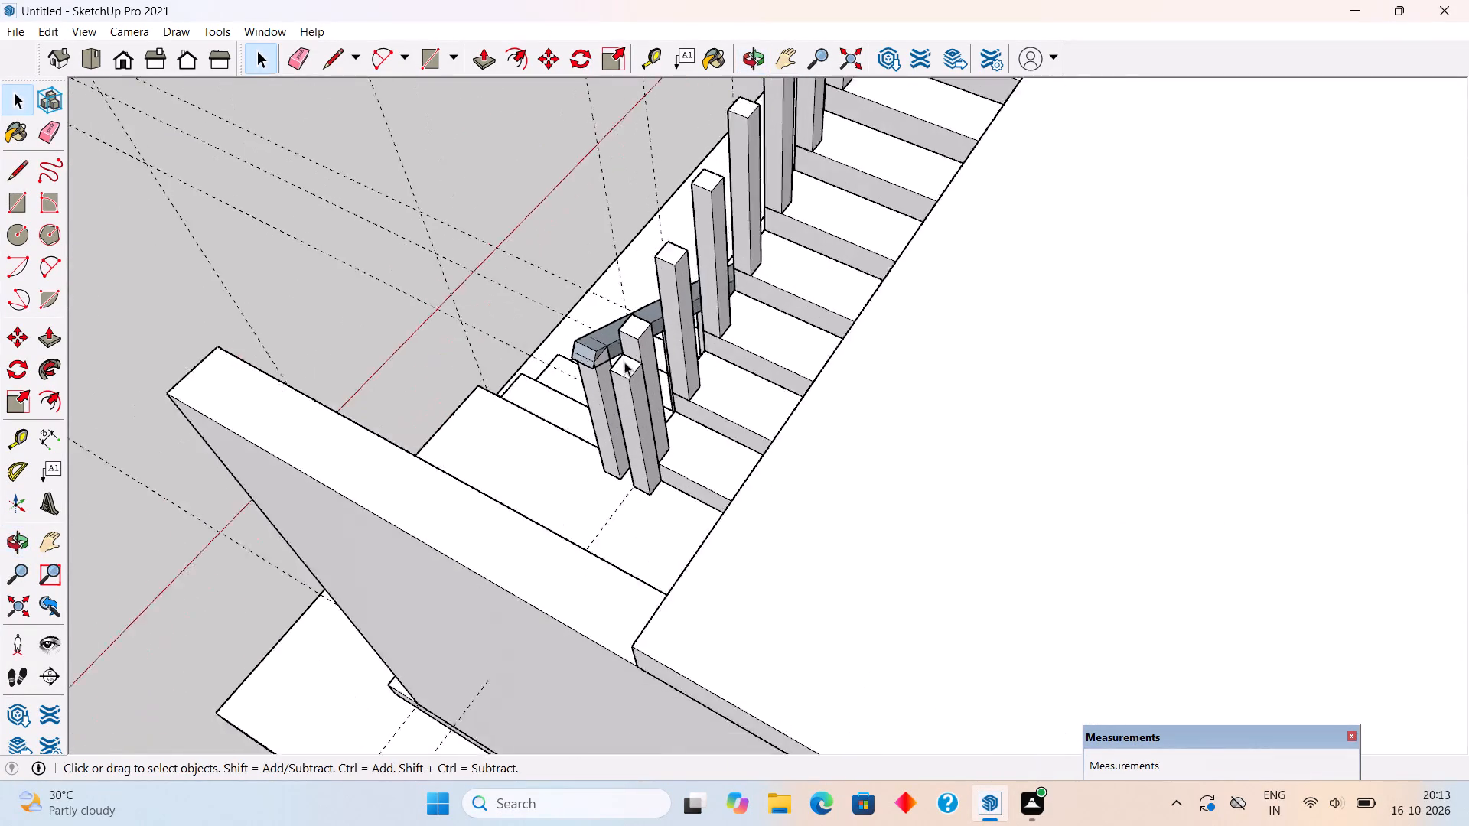
pyautogui.scroll(11, 624, 362)
pyautogui.moveTo(561, 359); pyautogui.dragTo(456, 349, button='middle')
pyautogui.scroll(5, 456, 349)
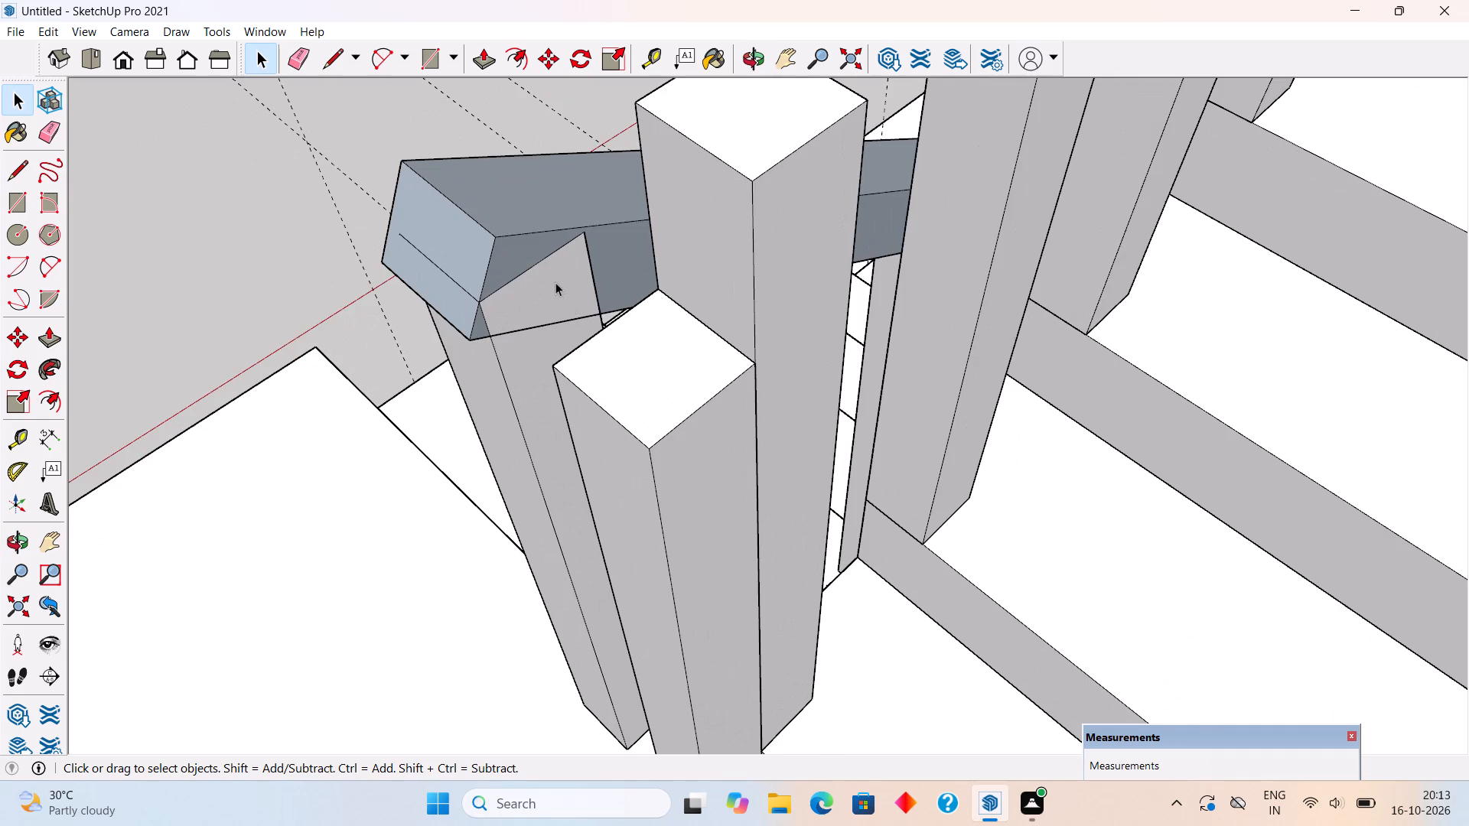
# Open the lower flight's handrail group and draw two lines across its inner side face near the upper end, marking a short section.
pyautogui.tripleClick(529, 253)
pyautogui.click(529, 253)
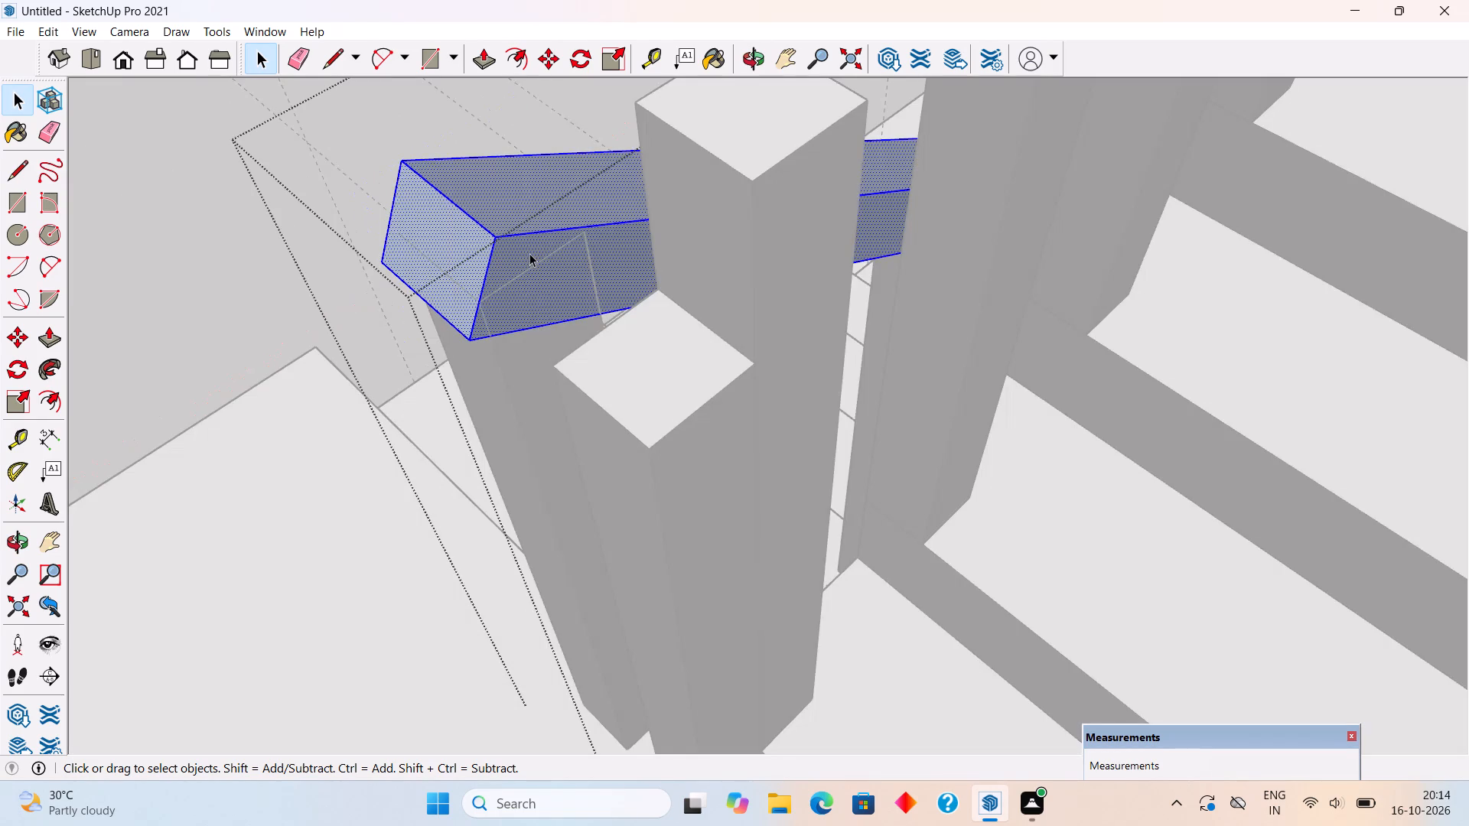
pyautogui.press('p')
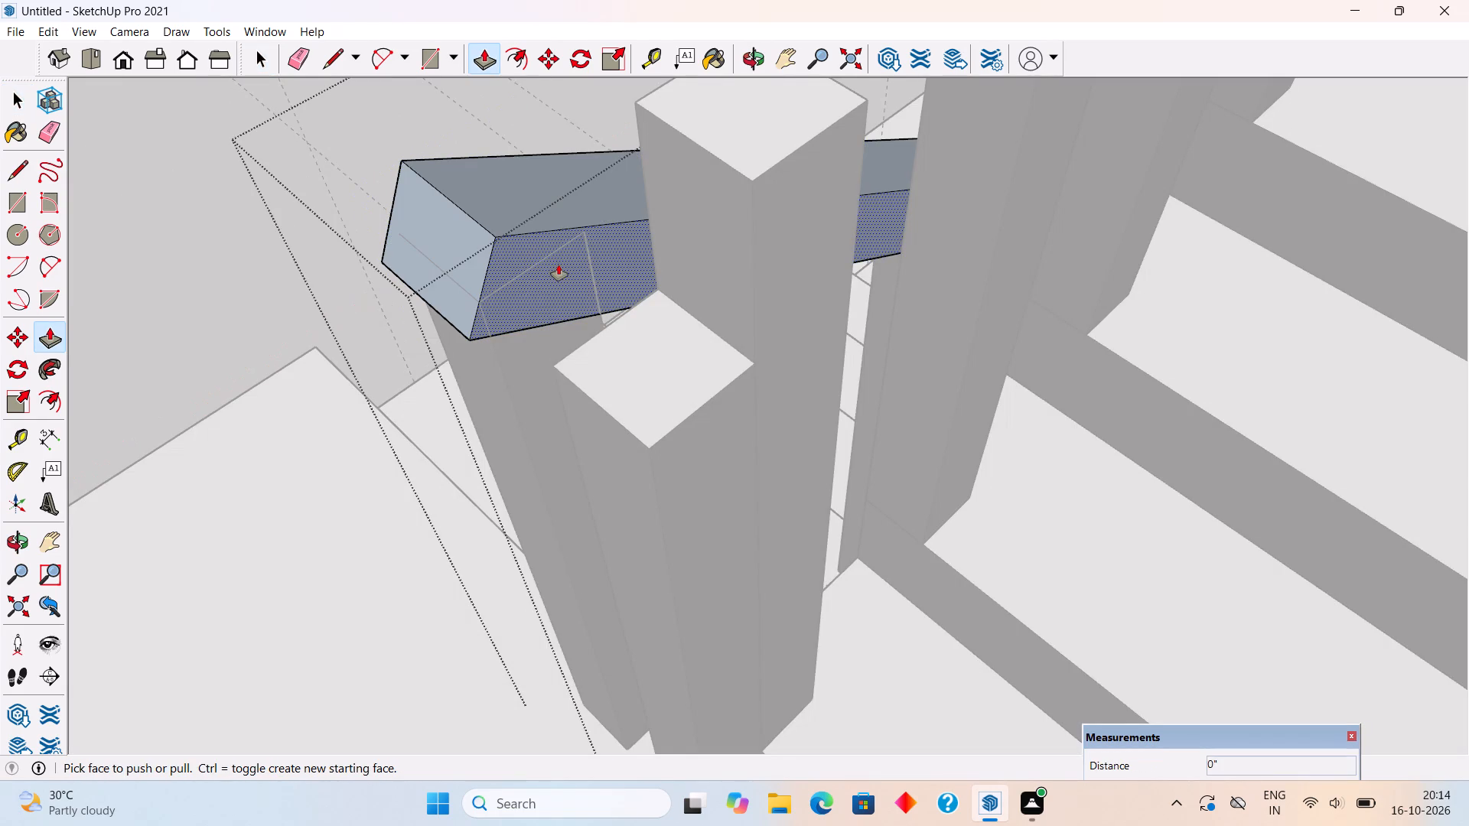
pyautogui.press('space')
pyautogui.scroll(-5, 555, 265)
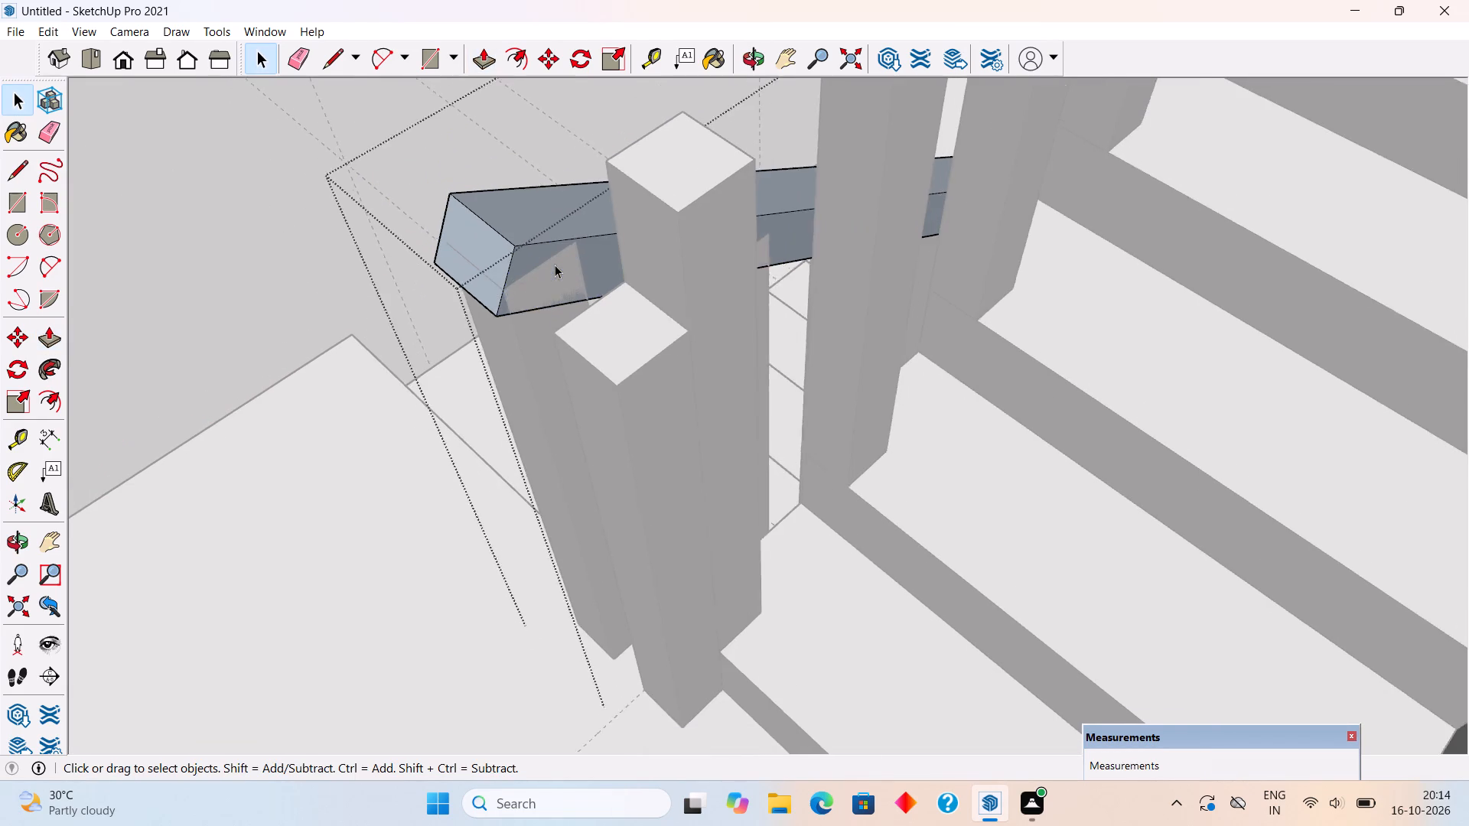
pyautogui.scroll(-2, 555, 265)
pyautogui.moveTo(535, 303); pyautogui.dragTo(726, 268, button='middle')
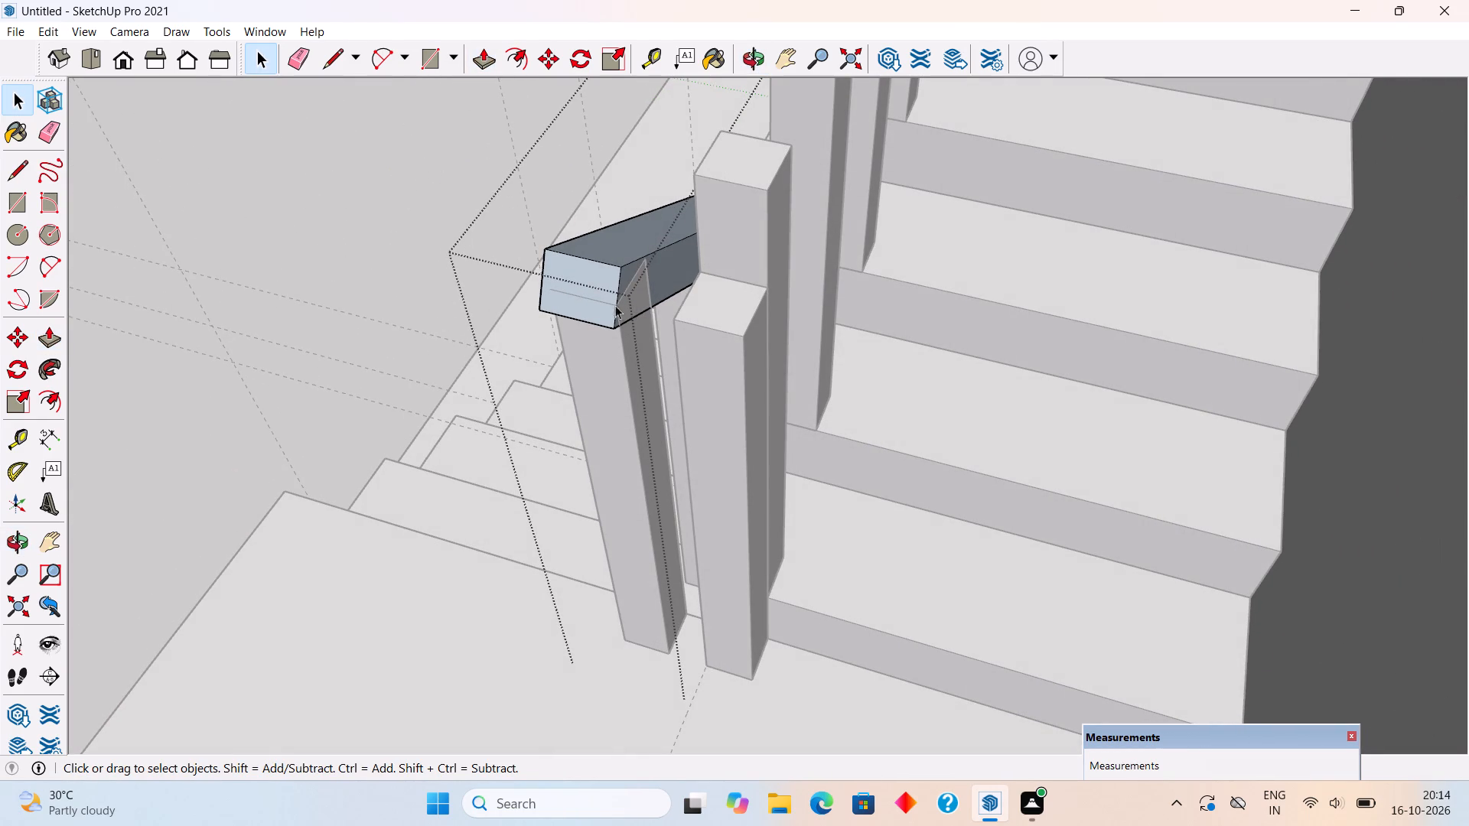
pyautogui.click(583, 300)
pyautogui.scroll(-4, 565, 307)
pyautogui.moveTo(562, 313); pyautogui.dragTo(645, 308, button='middle')
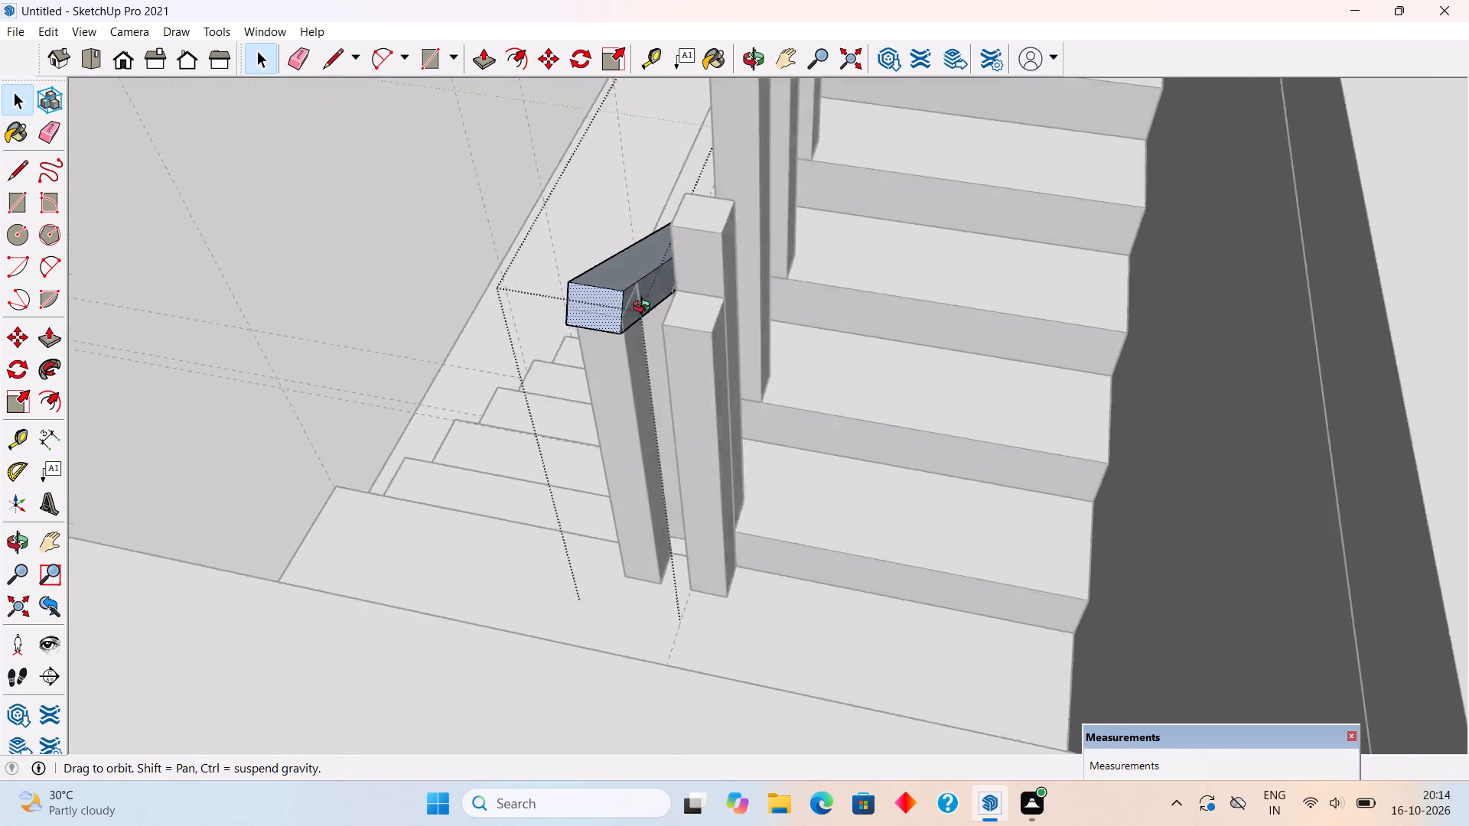
pyautogui.moveTo(645, 308); pyautogui.dragTo(820, 432, button='middle')
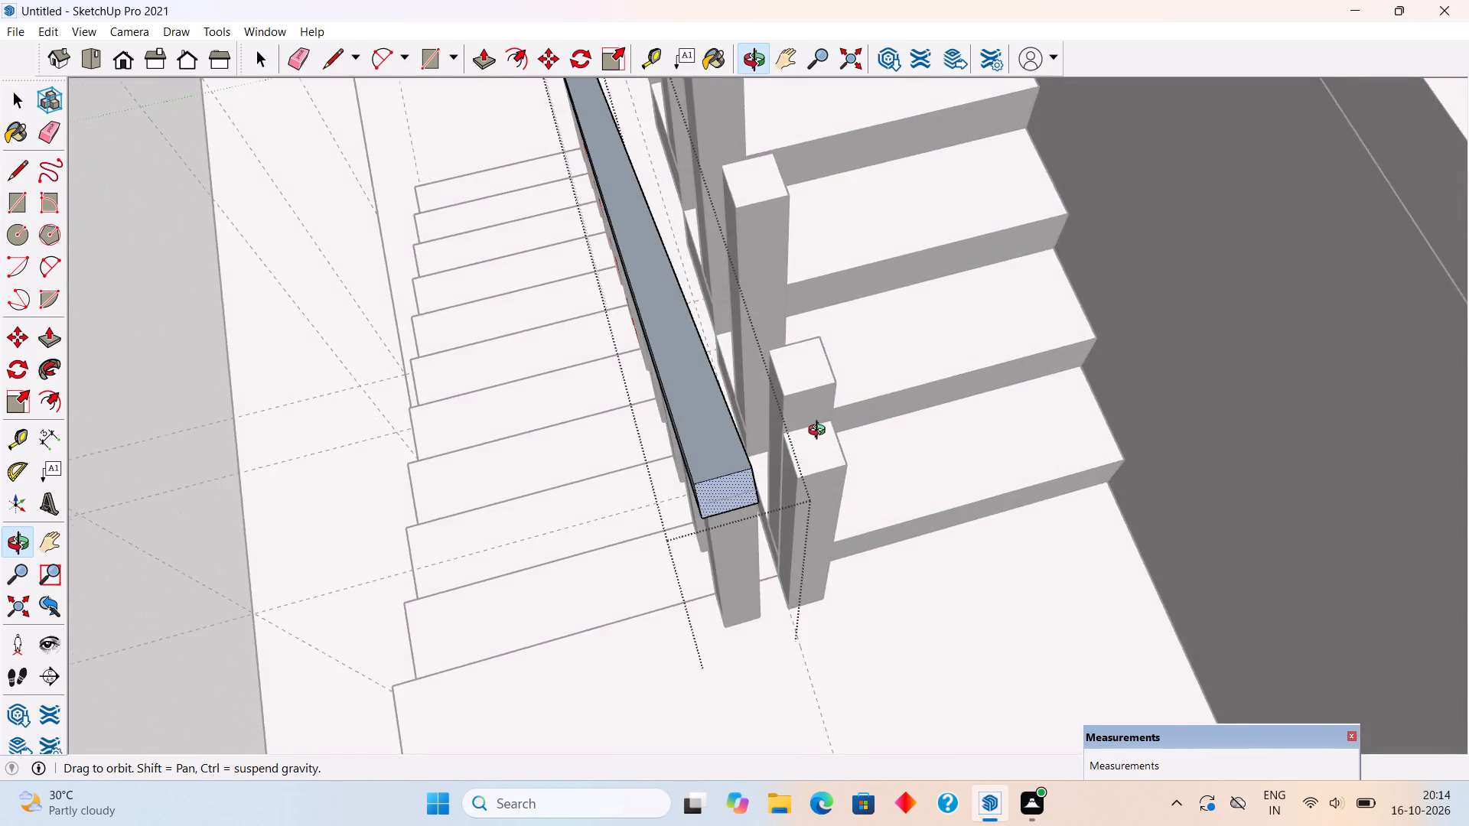
pyautogui.moveTo(820, 432); pyautogui.dragTo(631, 445, button='middle')
pyautogui.scroll(13, 631, 445)
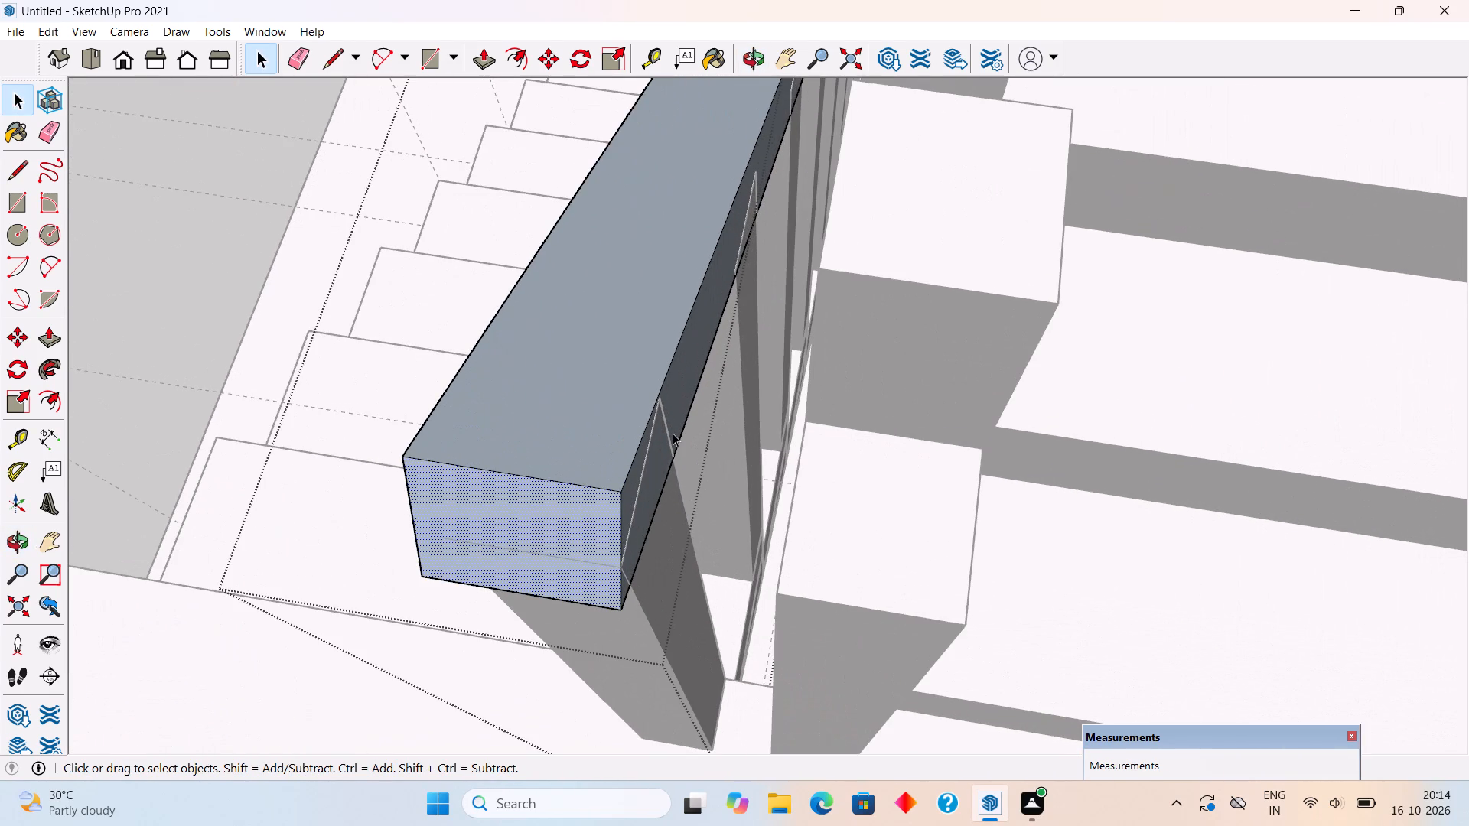
pyautogui.press('l')
pyautogui.click(669, 461)
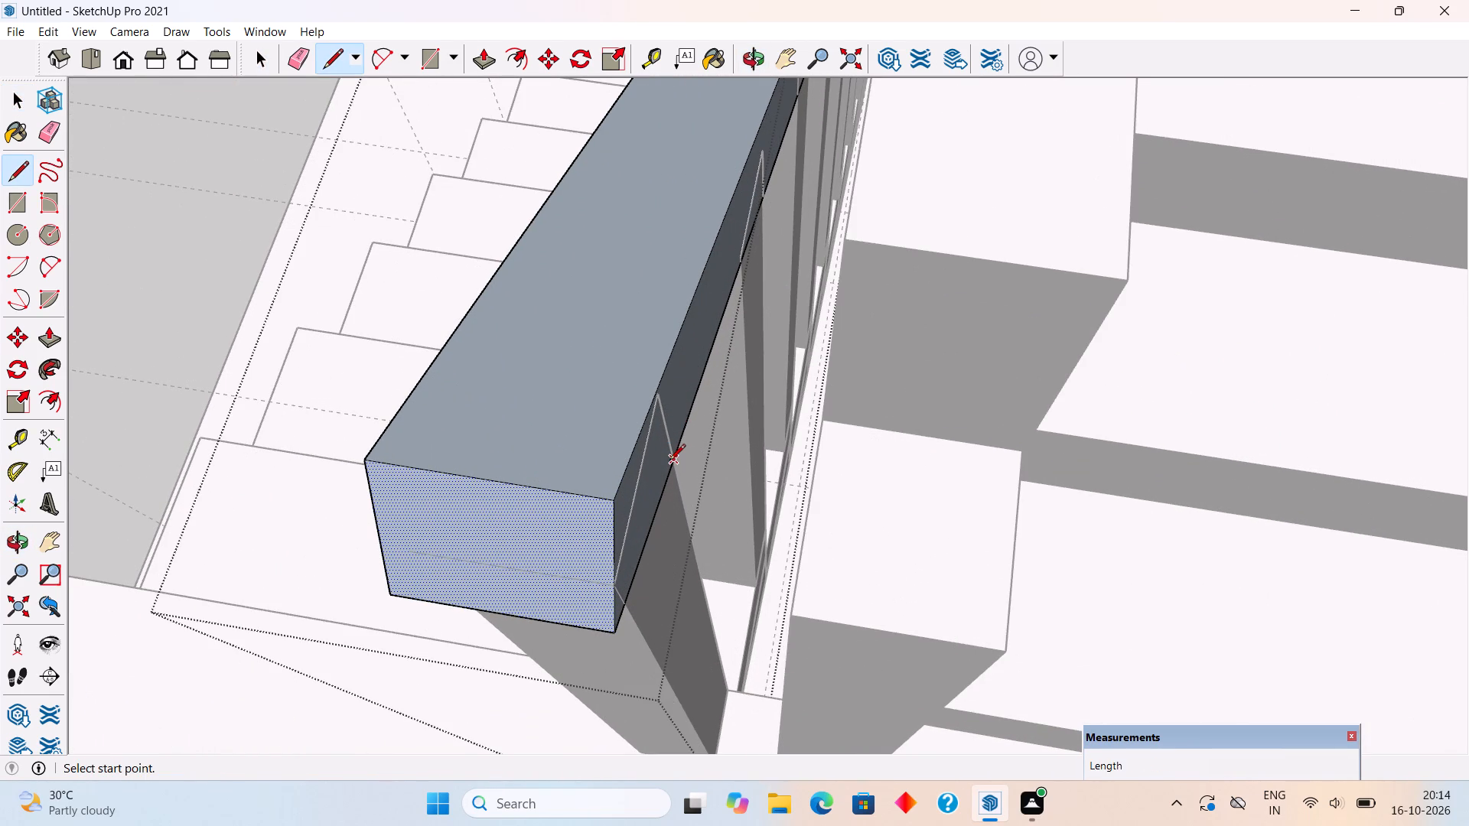
pyautogui.click(655, 399)
pyautogui.click(607, 503)
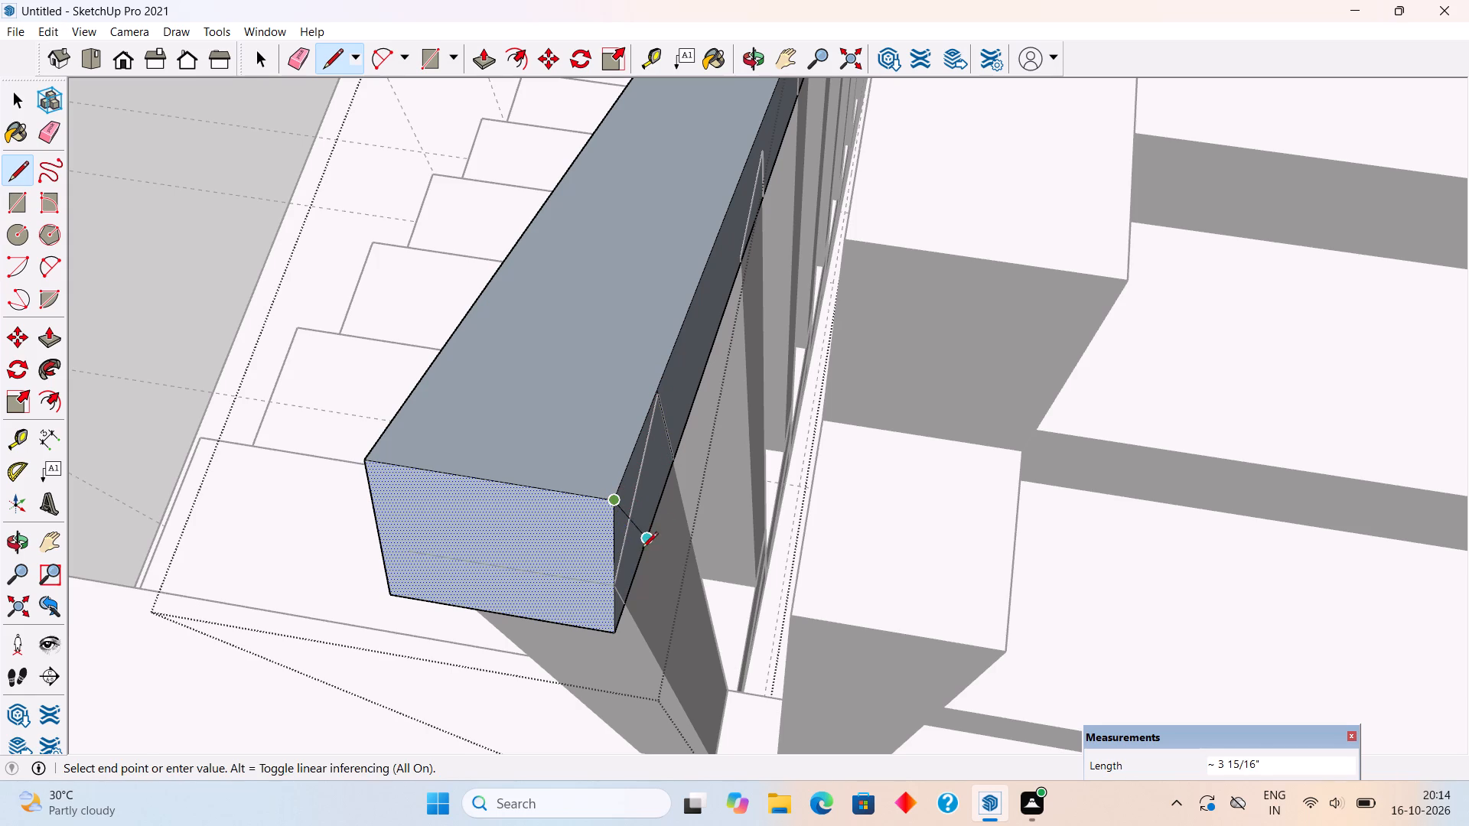
pyautogui.click(644, 560)
# Push/Pull the marked section of the handrail's side face about 3 1/8" towards the neighbouring shorter post of the upper flight.
pyautogui.press('p')
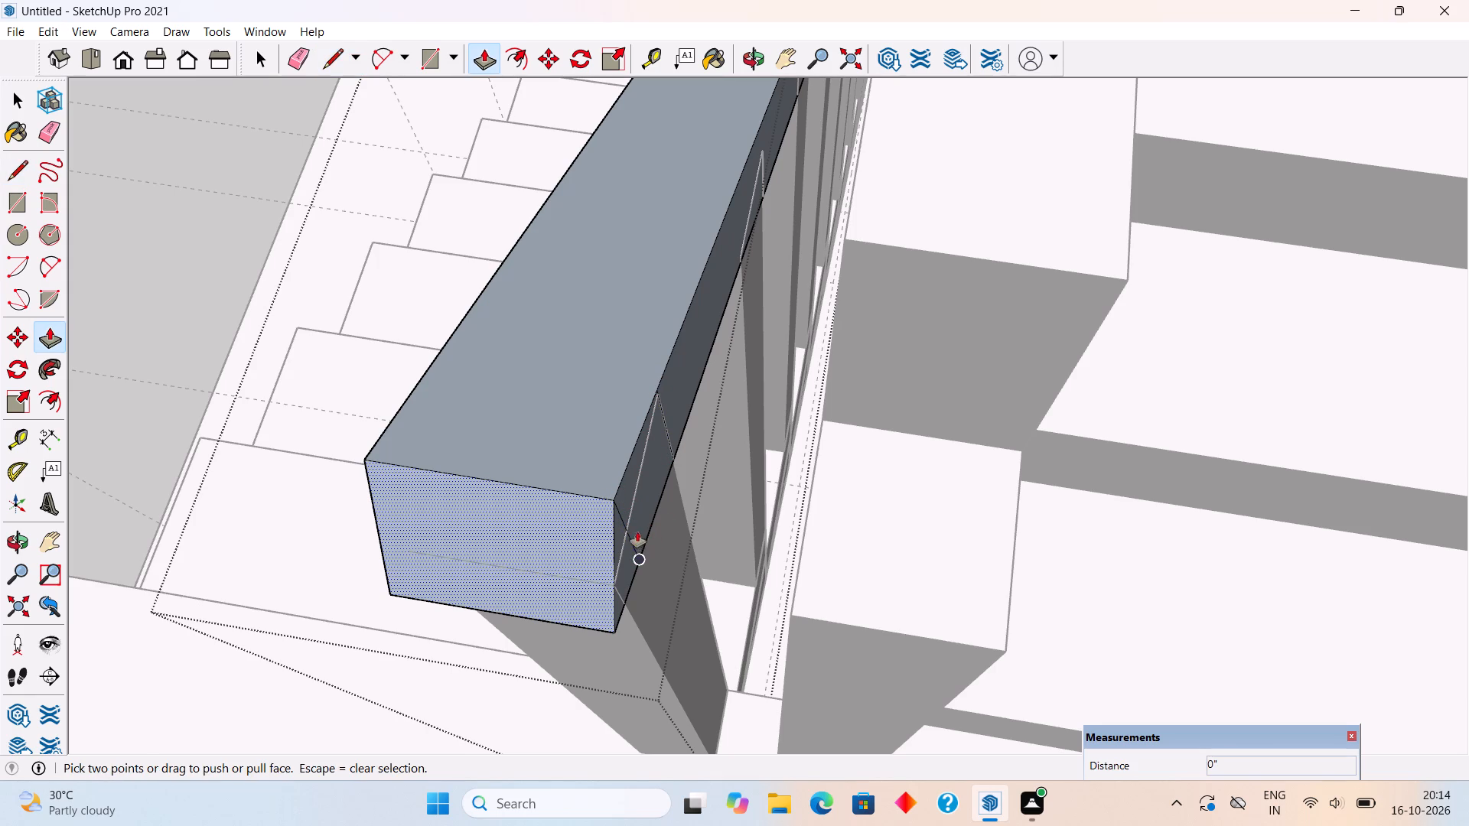
pyautogui.click(637, 515)
pyautogui.press('space')
pyautogui.click(648, 502)
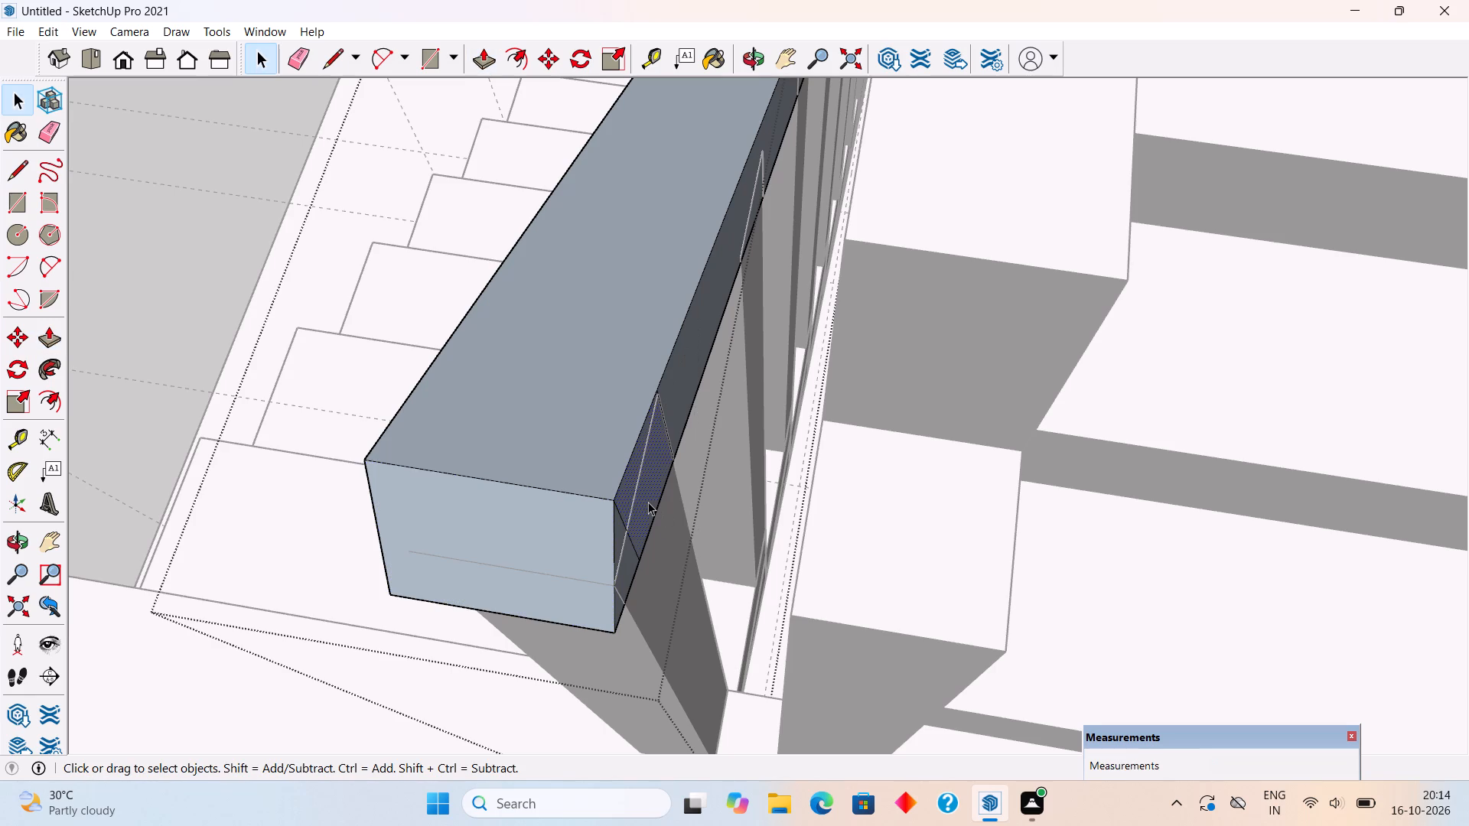
pyautogui.press('p')
pyautogui.click(648, 502)
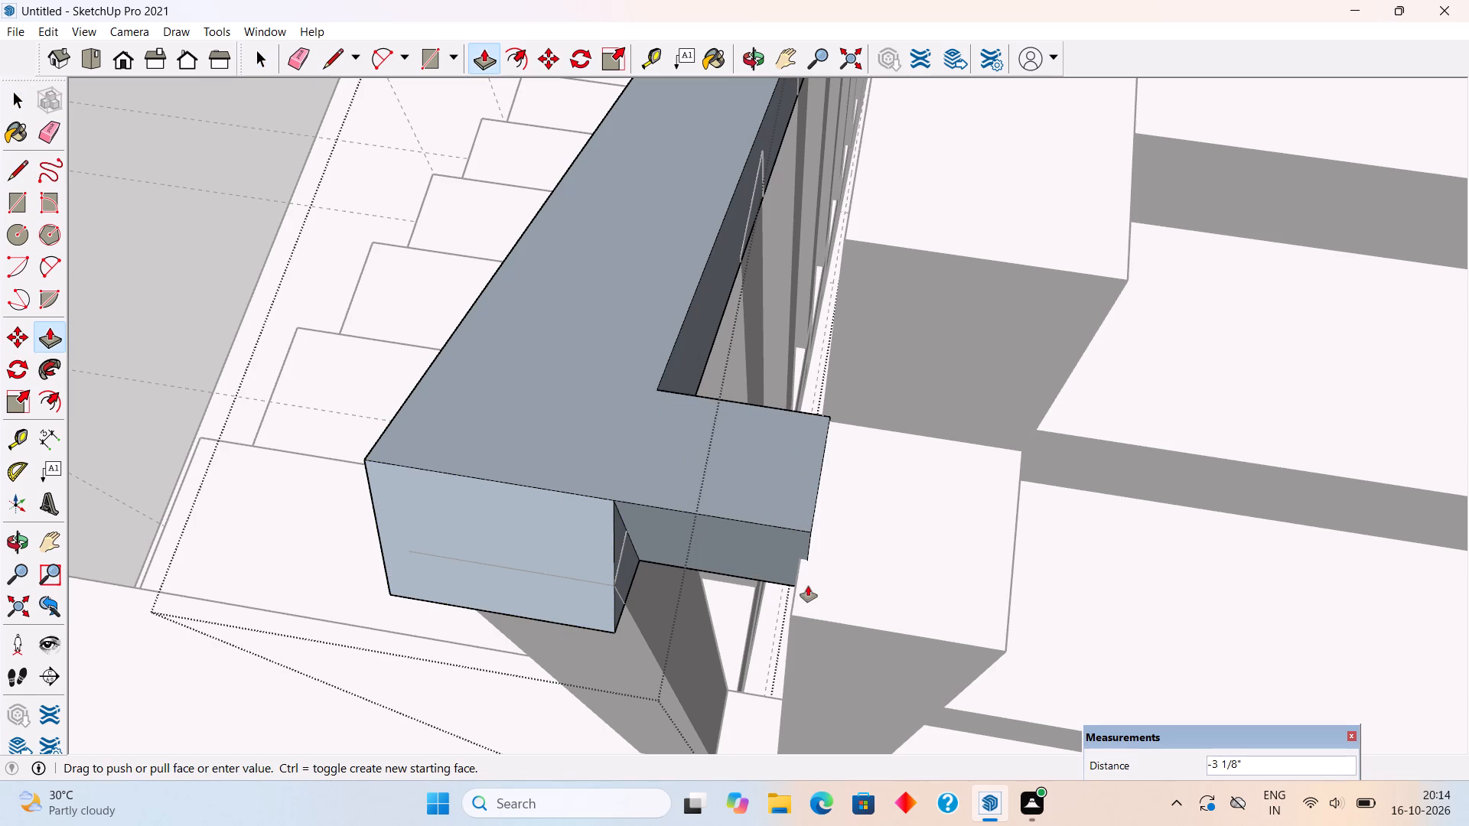
pyautogui.click(808, 586)
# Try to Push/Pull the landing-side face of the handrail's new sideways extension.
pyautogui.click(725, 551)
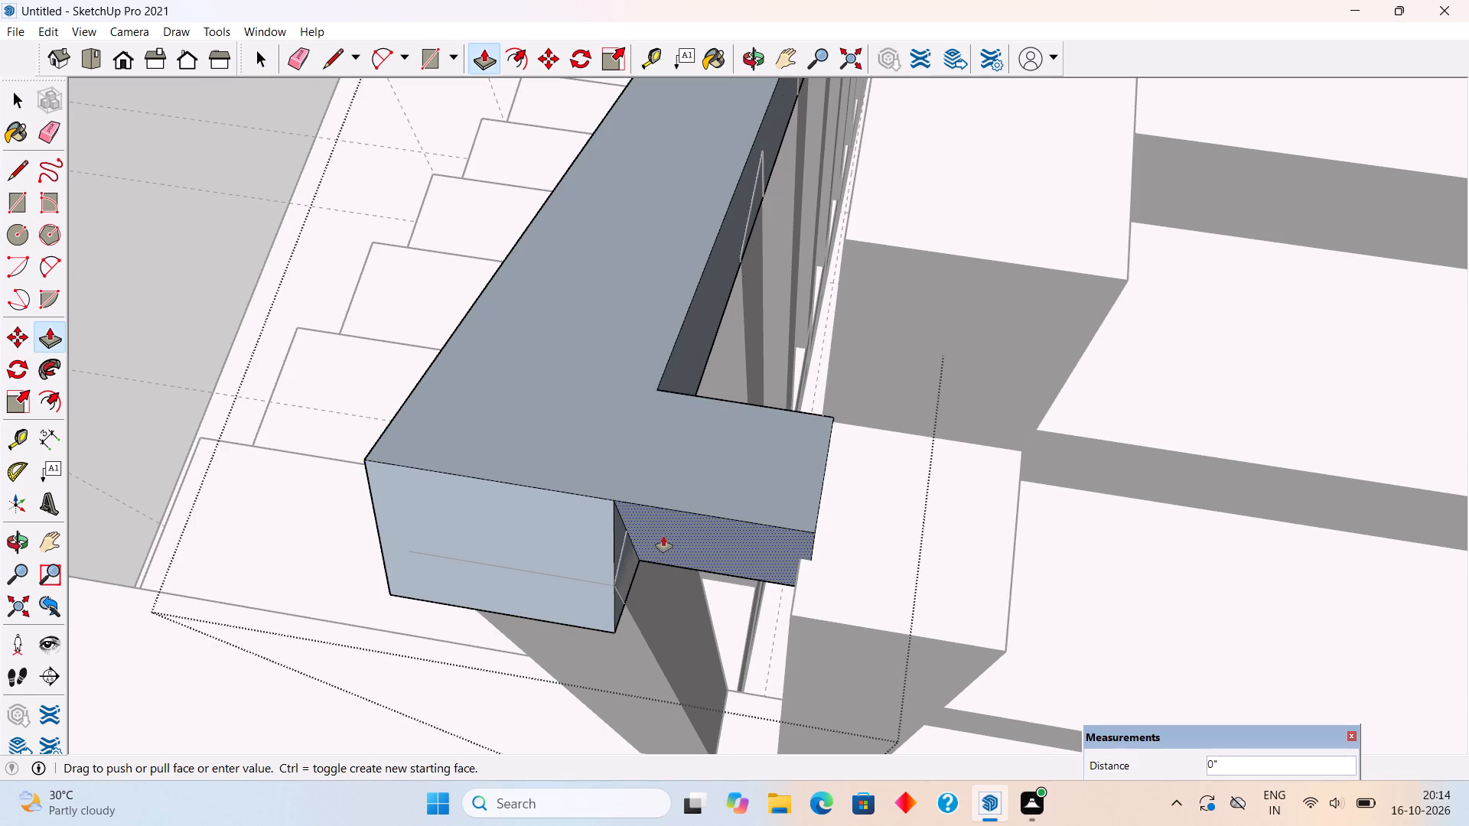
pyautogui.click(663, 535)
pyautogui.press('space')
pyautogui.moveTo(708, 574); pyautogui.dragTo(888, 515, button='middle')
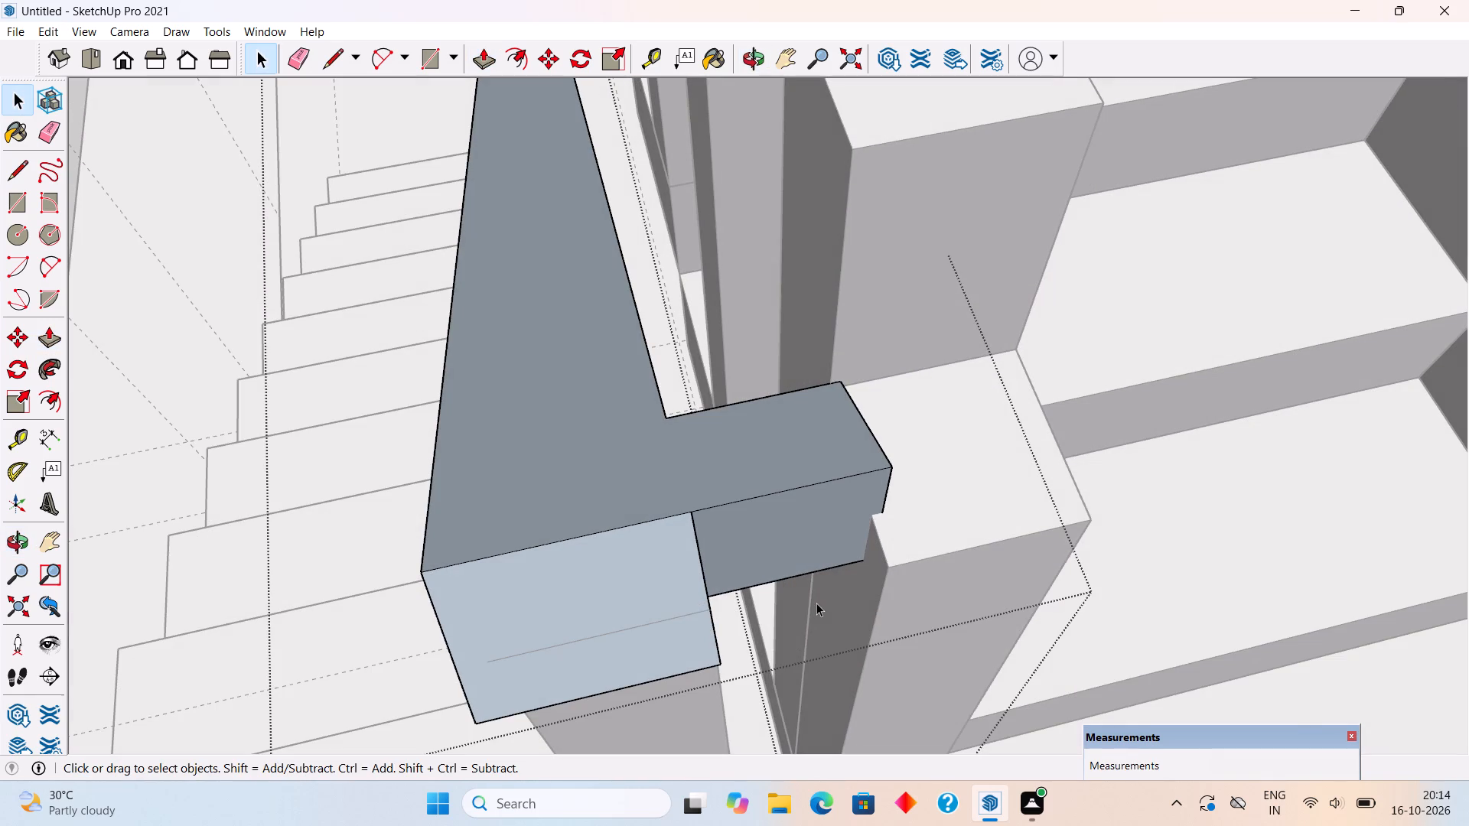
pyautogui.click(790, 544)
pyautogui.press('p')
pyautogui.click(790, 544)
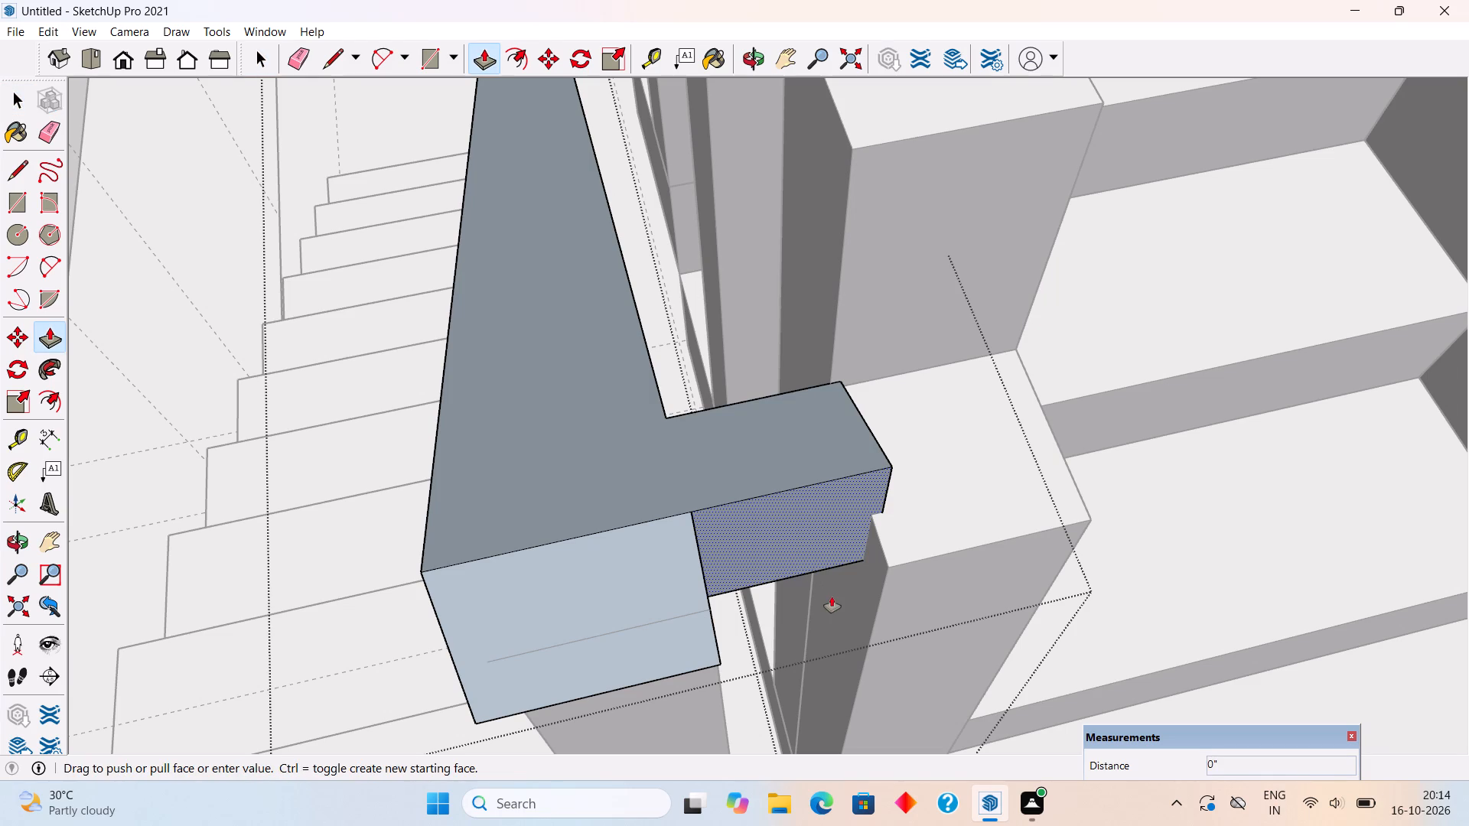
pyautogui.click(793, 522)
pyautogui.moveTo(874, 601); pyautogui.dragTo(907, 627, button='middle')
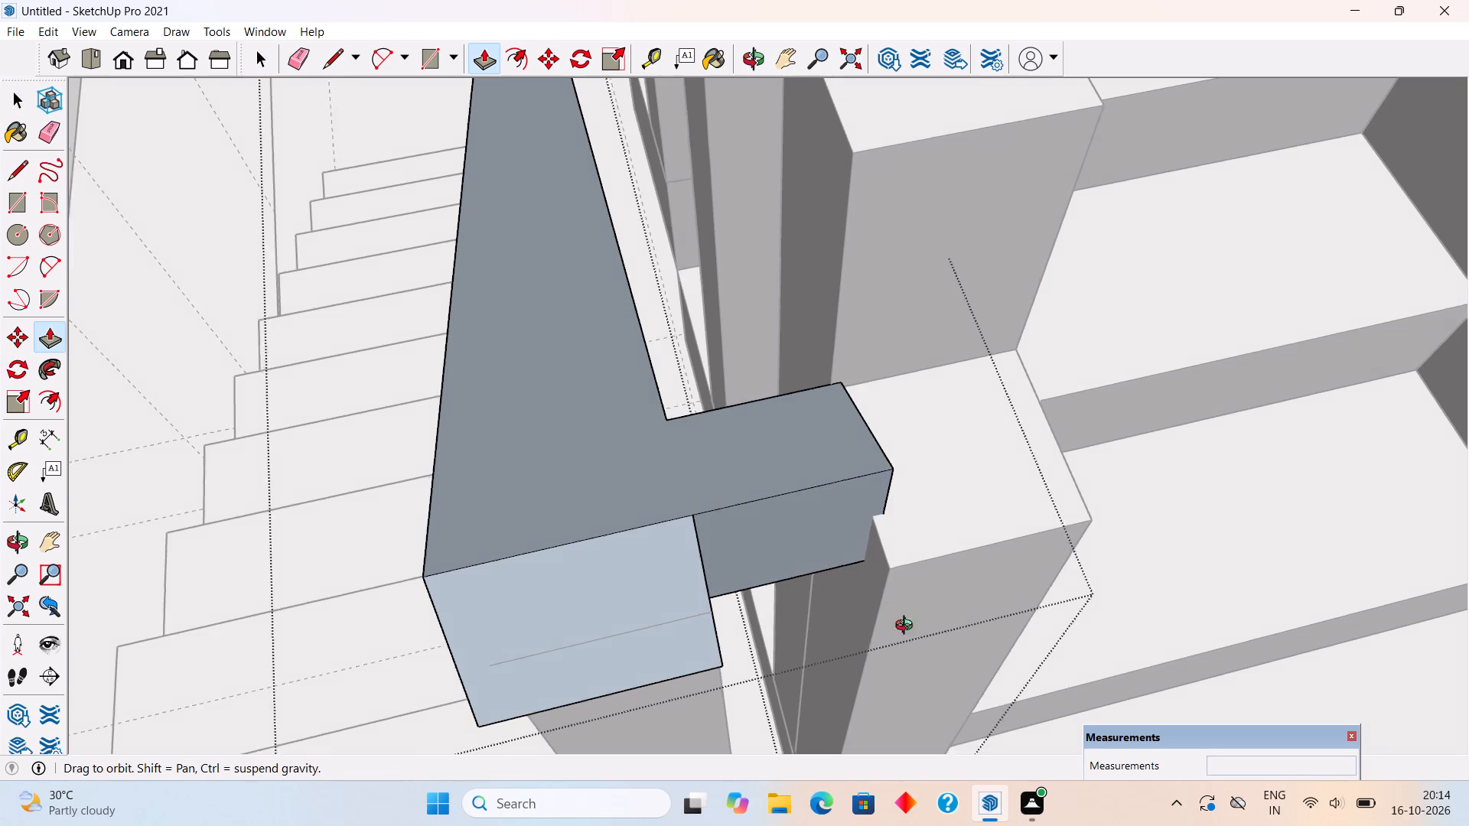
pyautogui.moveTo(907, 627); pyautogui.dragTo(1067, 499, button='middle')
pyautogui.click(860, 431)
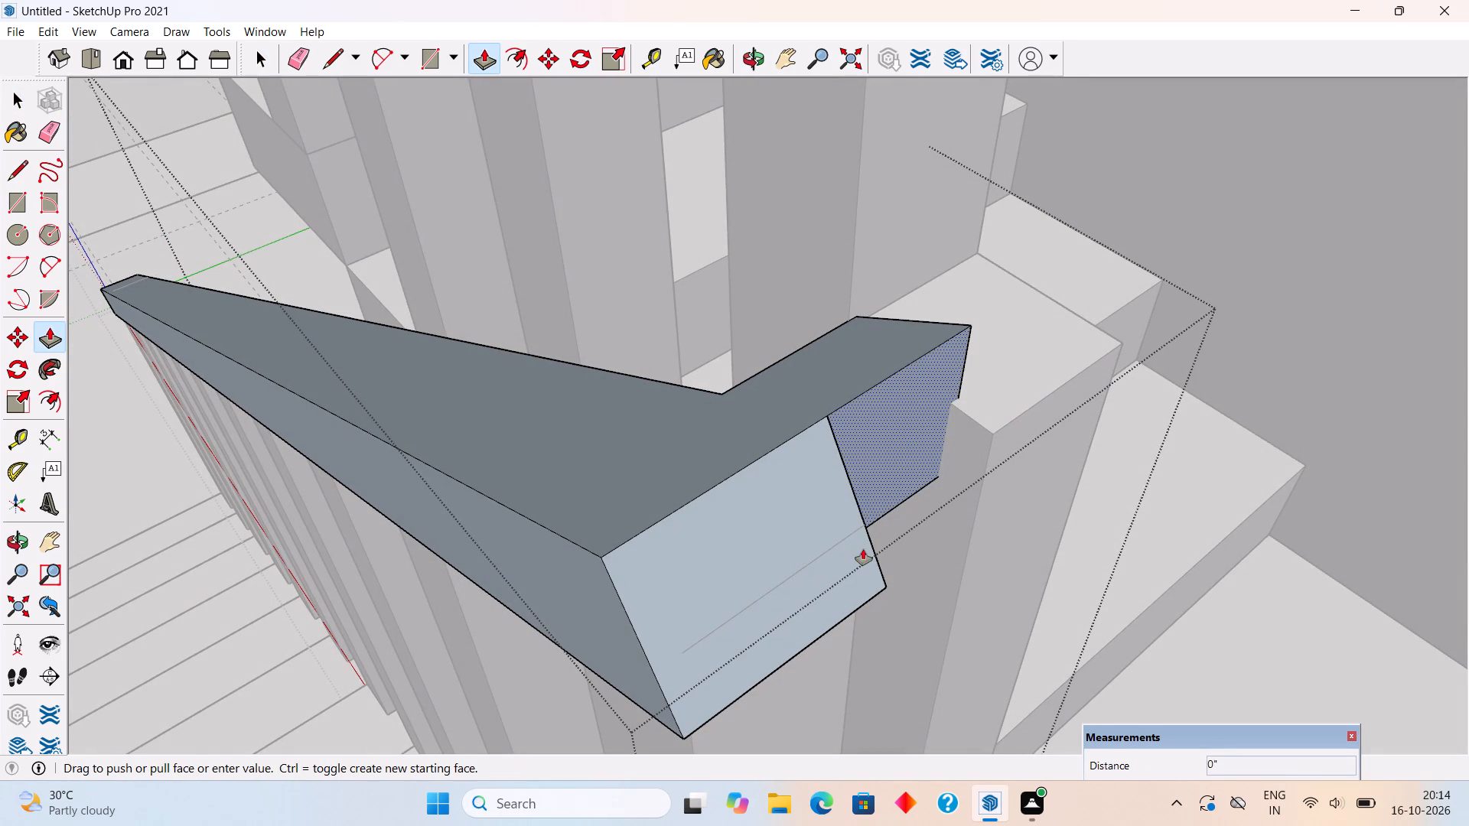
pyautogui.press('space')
# Push/Pull the triangular side face left at the handrail's end about 3" along the sideways extension.
pyautogui.scroll(-5, 910, 459)
pyautogui.moveTo(765, 552); pyautogui.dragTo(630, 561, button='middle')
pyautogui.scroll(-1, 722, 558)
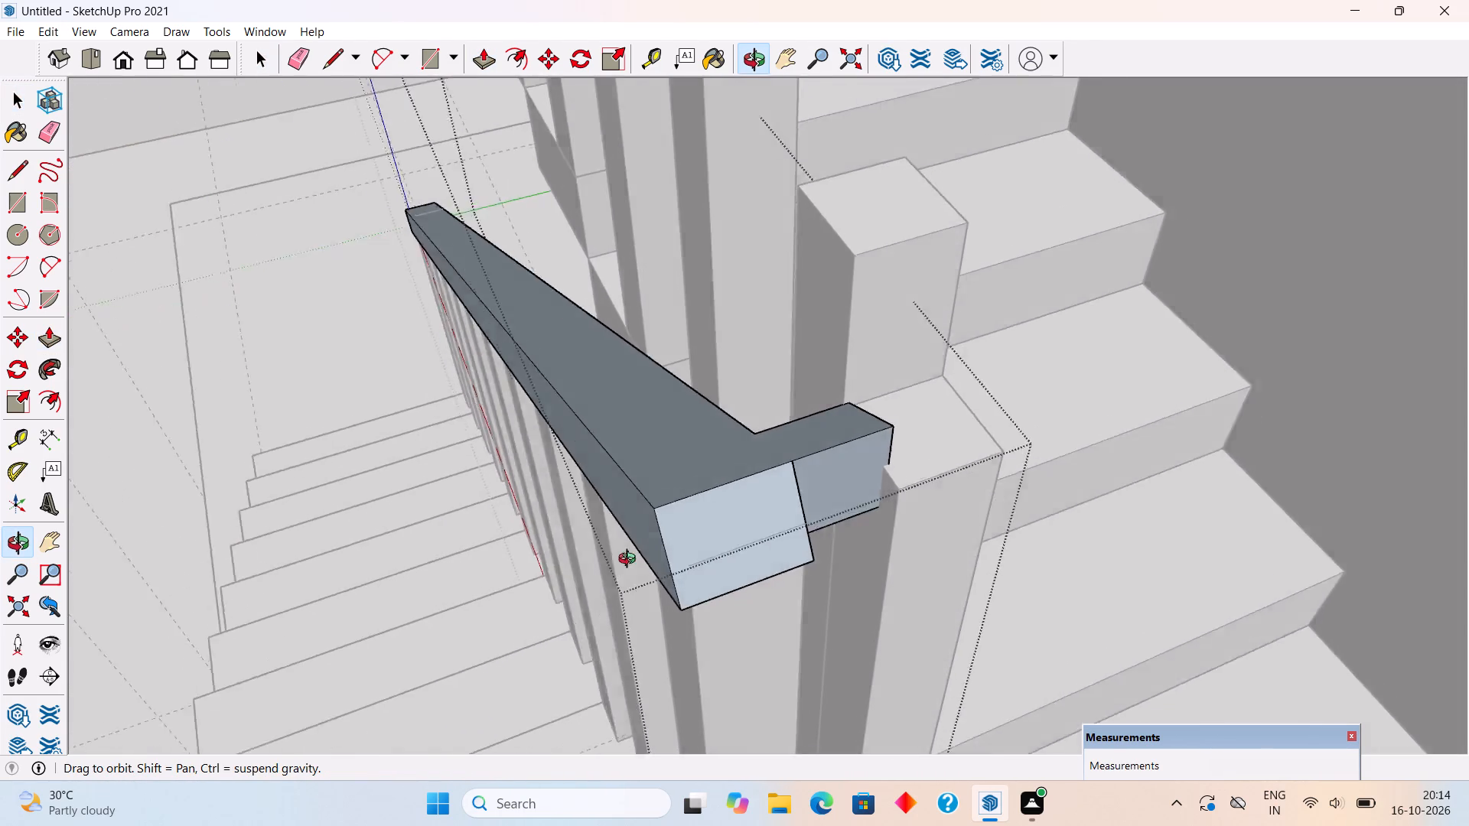
pyautogui.moveTo(630, 561); pyautogui.dragTo(279, 403, button='middle')
pyautogui.scroll(5, 689, 413)
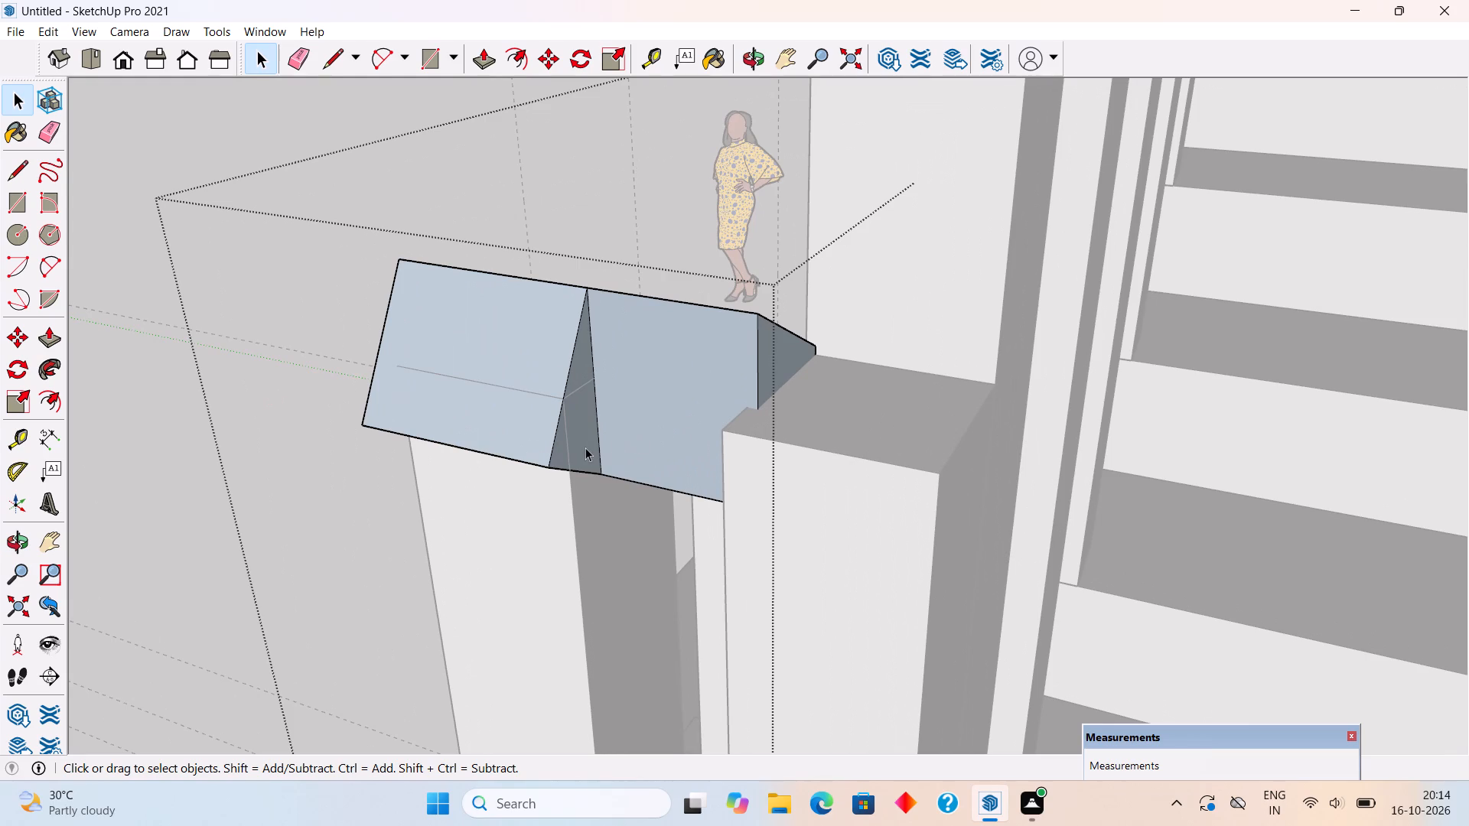
pyautogui.click(585, 447)
pyautogui.press('p')
pyautogui.click(585, 447)
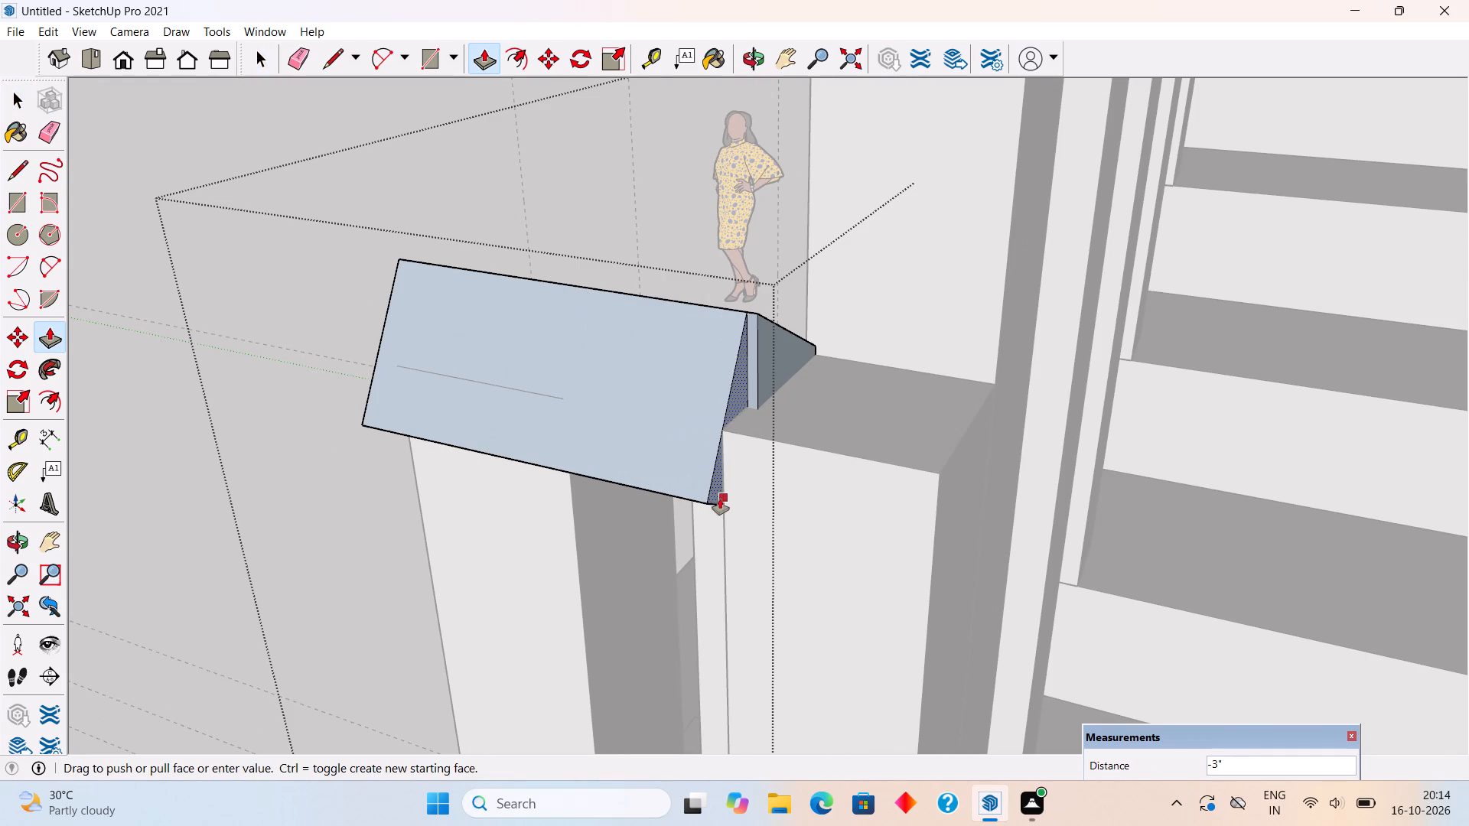
pyautogui.click(727, 522)
pyautogui.press('space')
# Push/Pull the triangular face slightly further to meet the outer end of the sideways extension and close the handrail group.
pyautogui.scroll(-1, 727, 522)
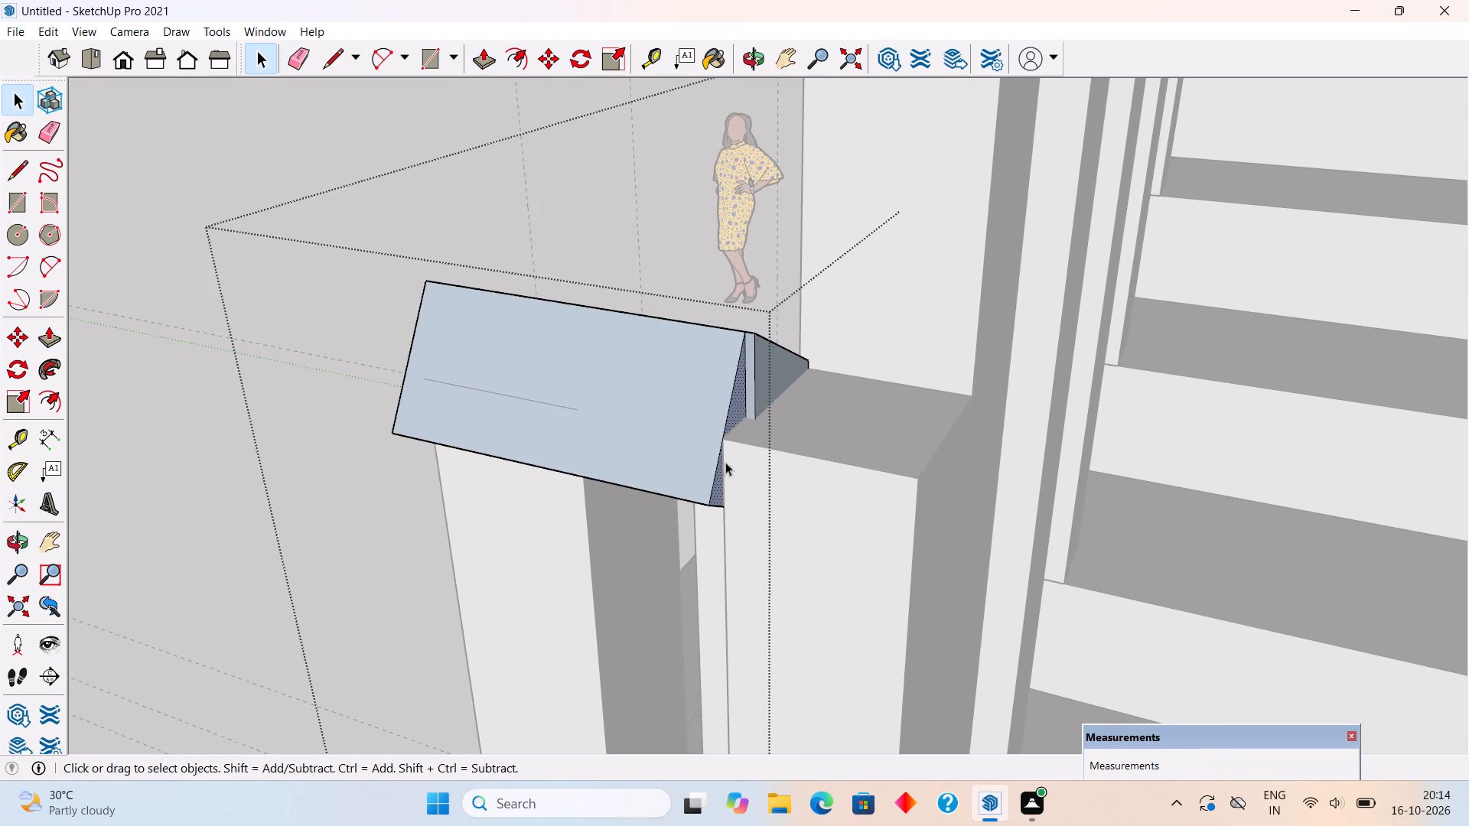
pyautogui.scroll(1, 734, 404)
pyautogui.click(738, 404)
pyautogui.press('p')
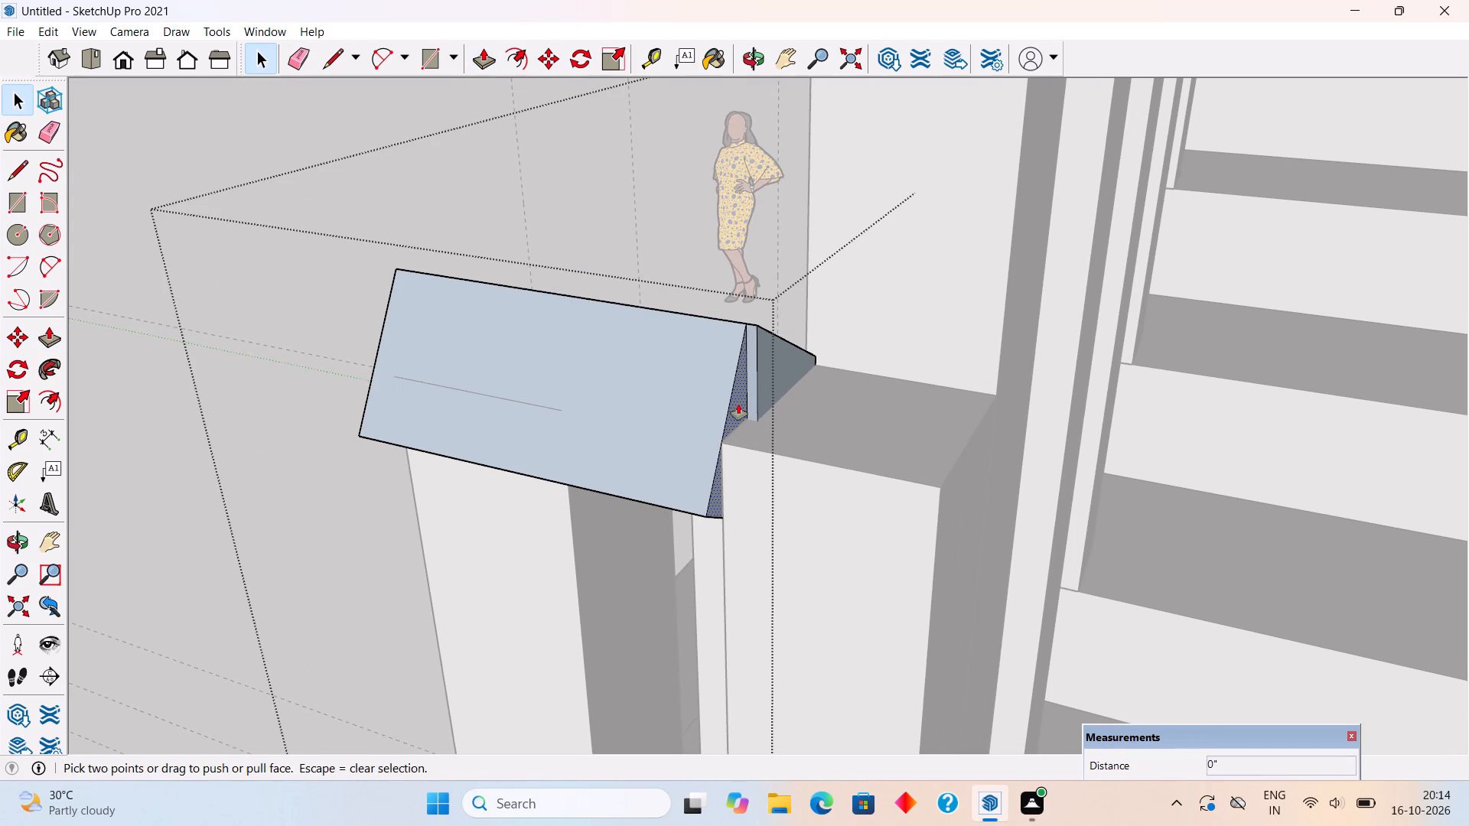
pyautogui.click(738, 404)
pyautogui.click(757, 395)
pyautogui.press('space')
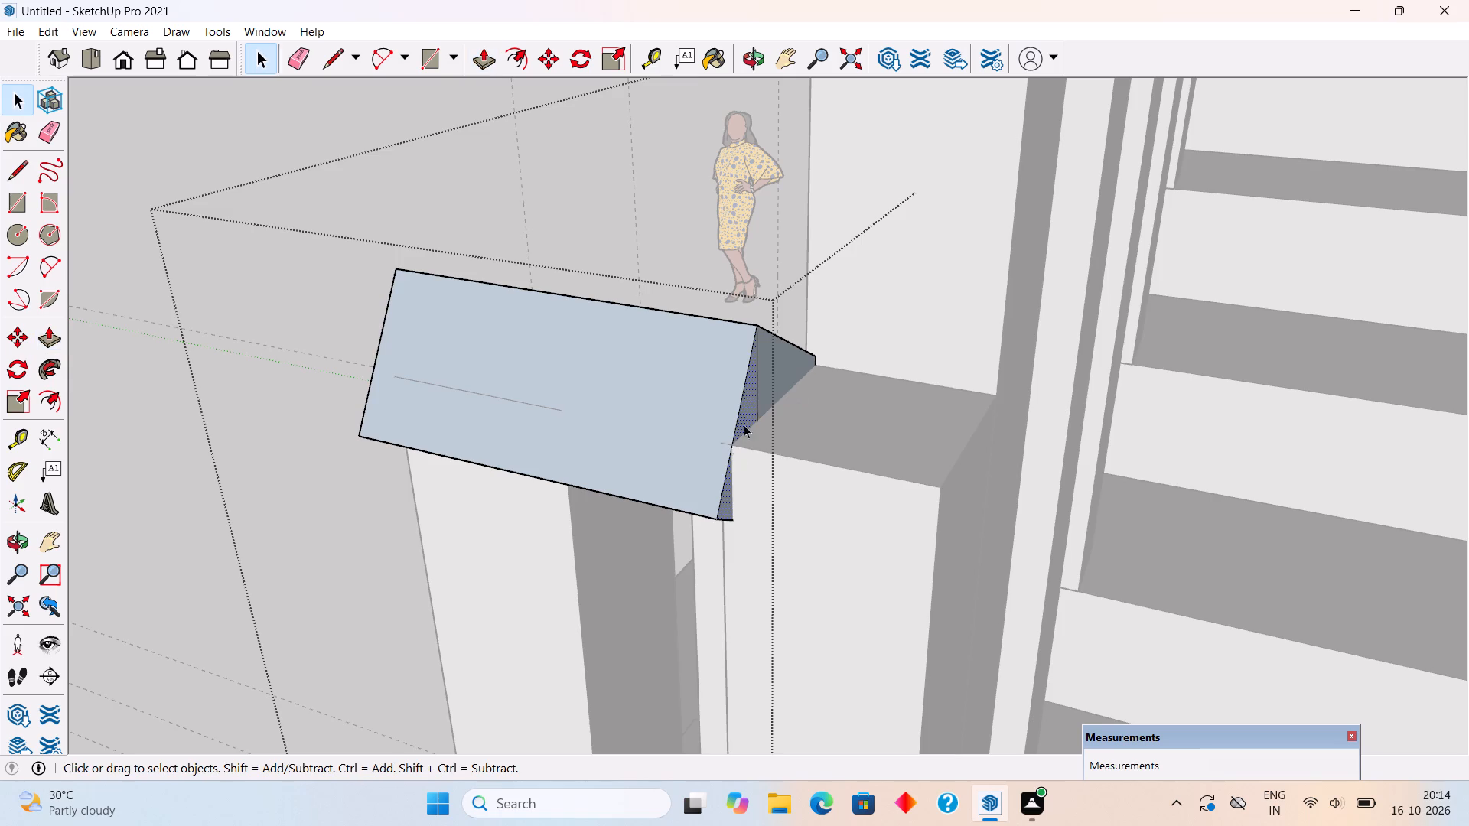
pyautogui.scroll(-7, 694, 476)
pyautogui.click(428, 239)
# Undo the last Push/Pull of the handrail's triangular face and close the handrail group.
pyautogui.moveTo(743, 494); pyautogui.dragTo(777, 548, button='middle')
pyautogui.scroll(-1, 617, 538)
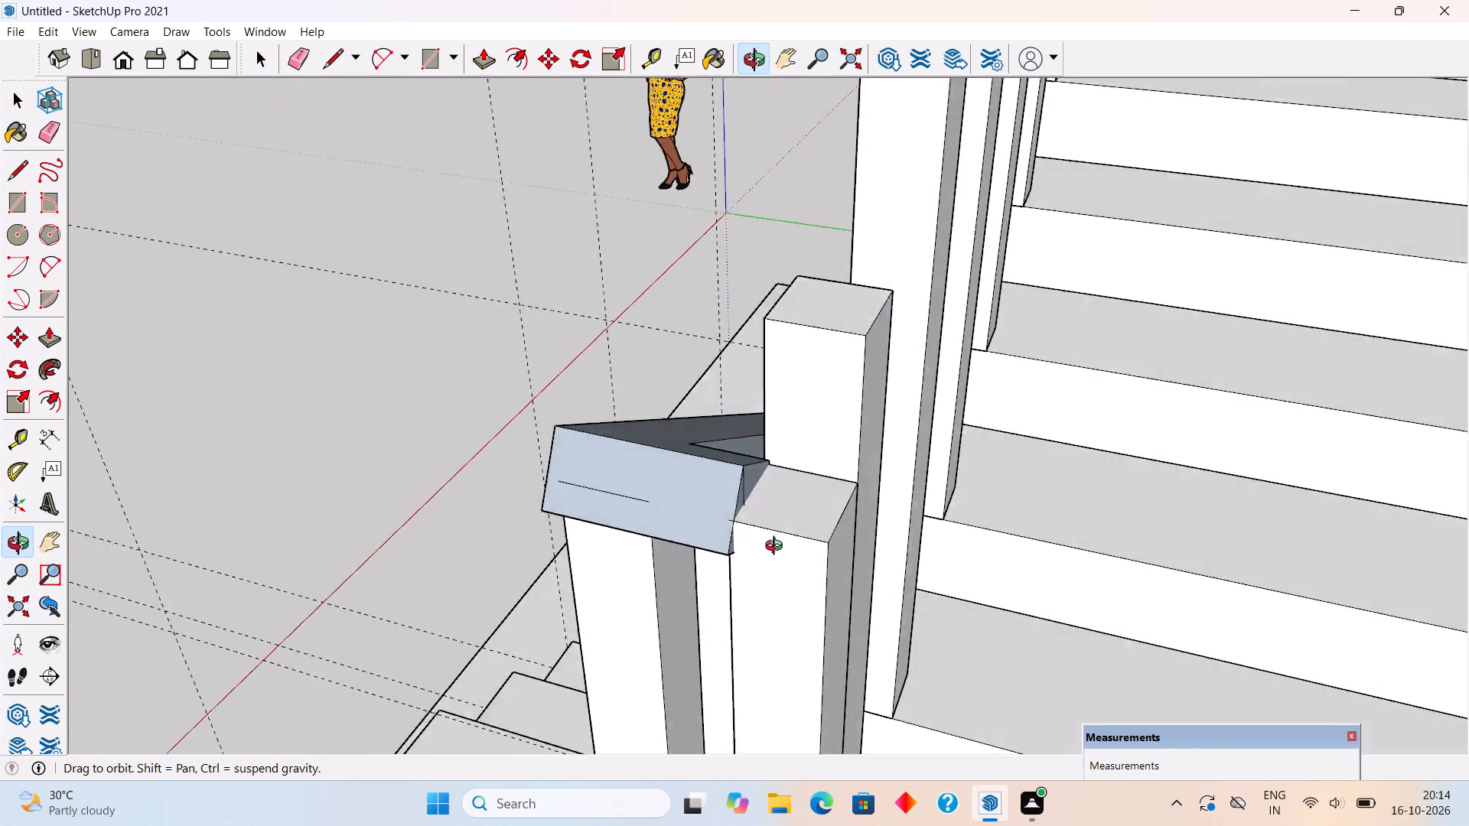
pyautogui.moveTo(777, 548); pyautogui.dragTo(940, 507, button='middle')
pyautogui.press('r')
pyautogui.moveTo(829, 488); pyautogui.dragTo(765, 490, button='middle')
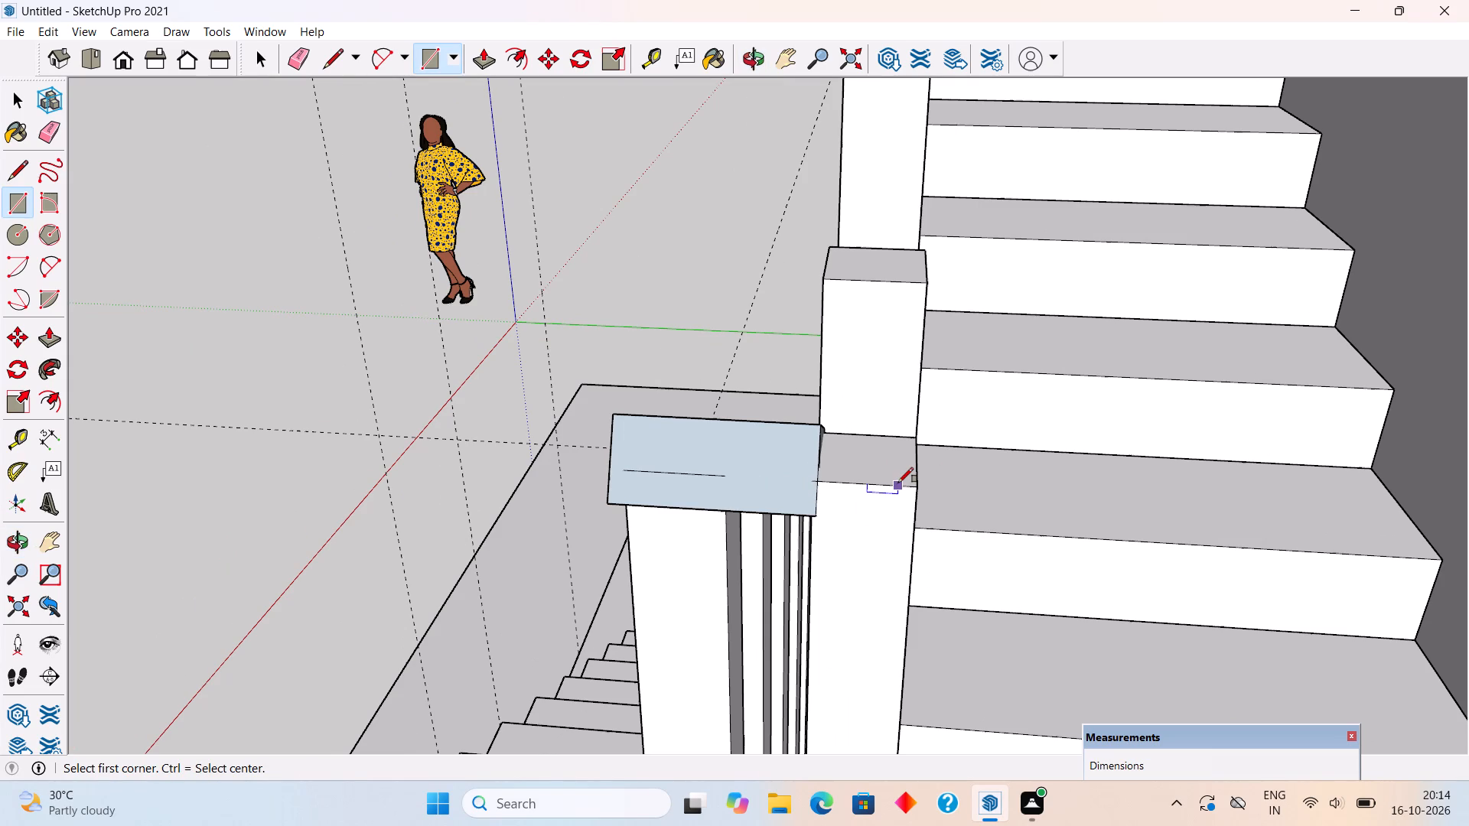
pyautogui.hotkey('ctrl', 'z')
pyautogui.hotkey('ctrl', 'z')
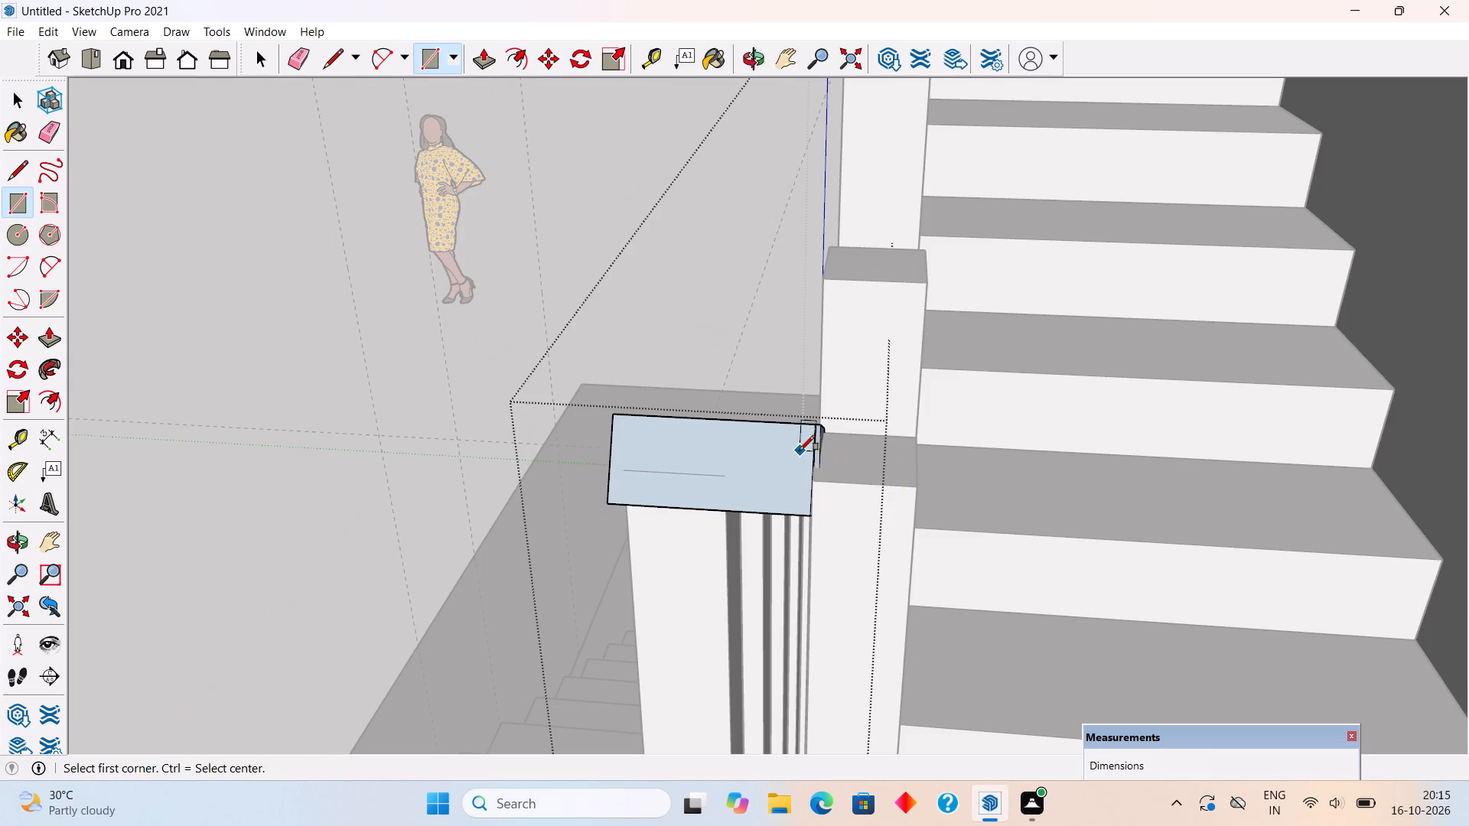
pyautogui.moveTo(744, 501); pyautogui.dragTo(637, 517, button='middle')
pyautogui.press('space')
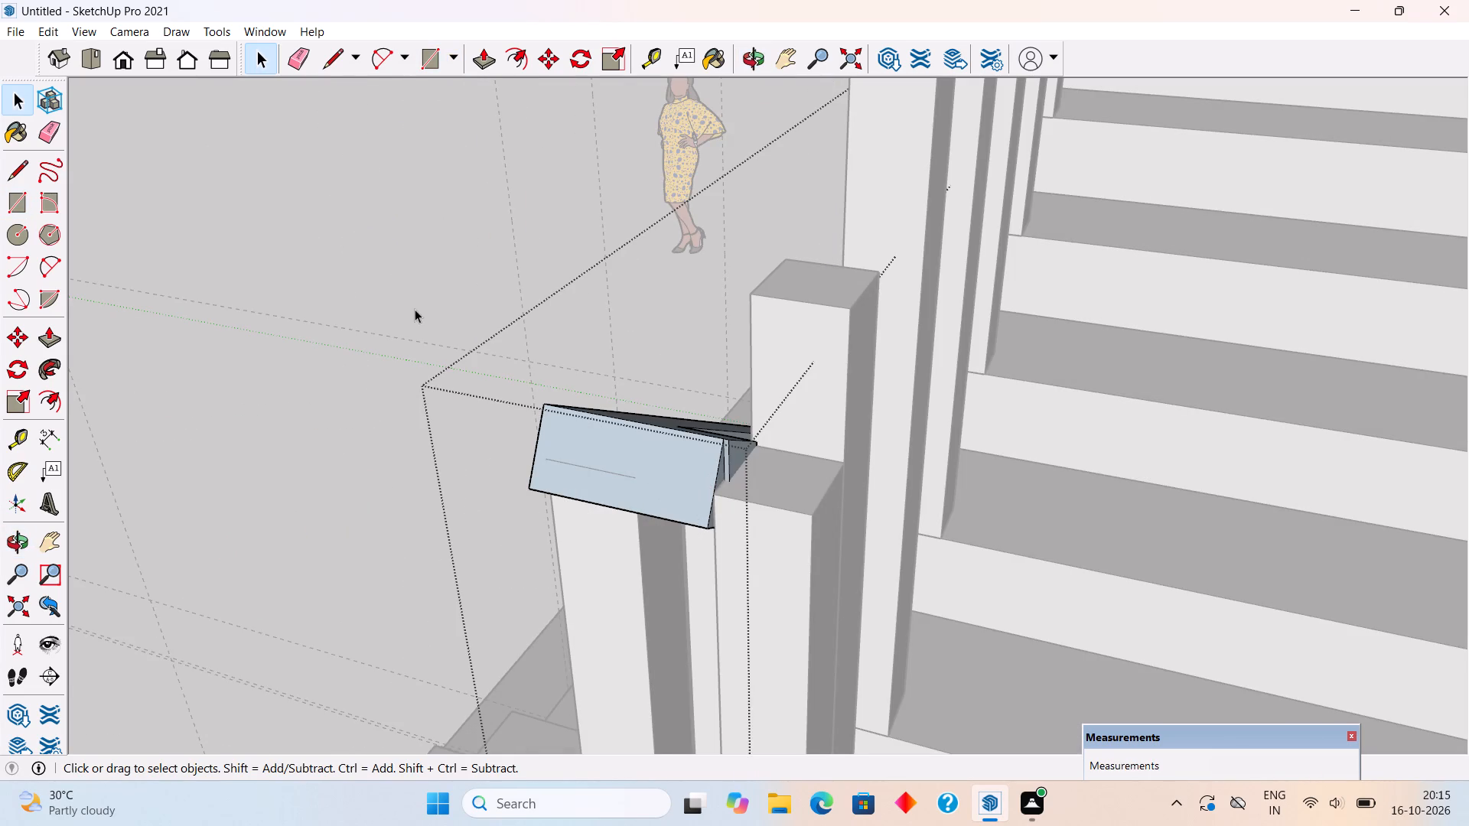
pyautogui.click(414, 309)
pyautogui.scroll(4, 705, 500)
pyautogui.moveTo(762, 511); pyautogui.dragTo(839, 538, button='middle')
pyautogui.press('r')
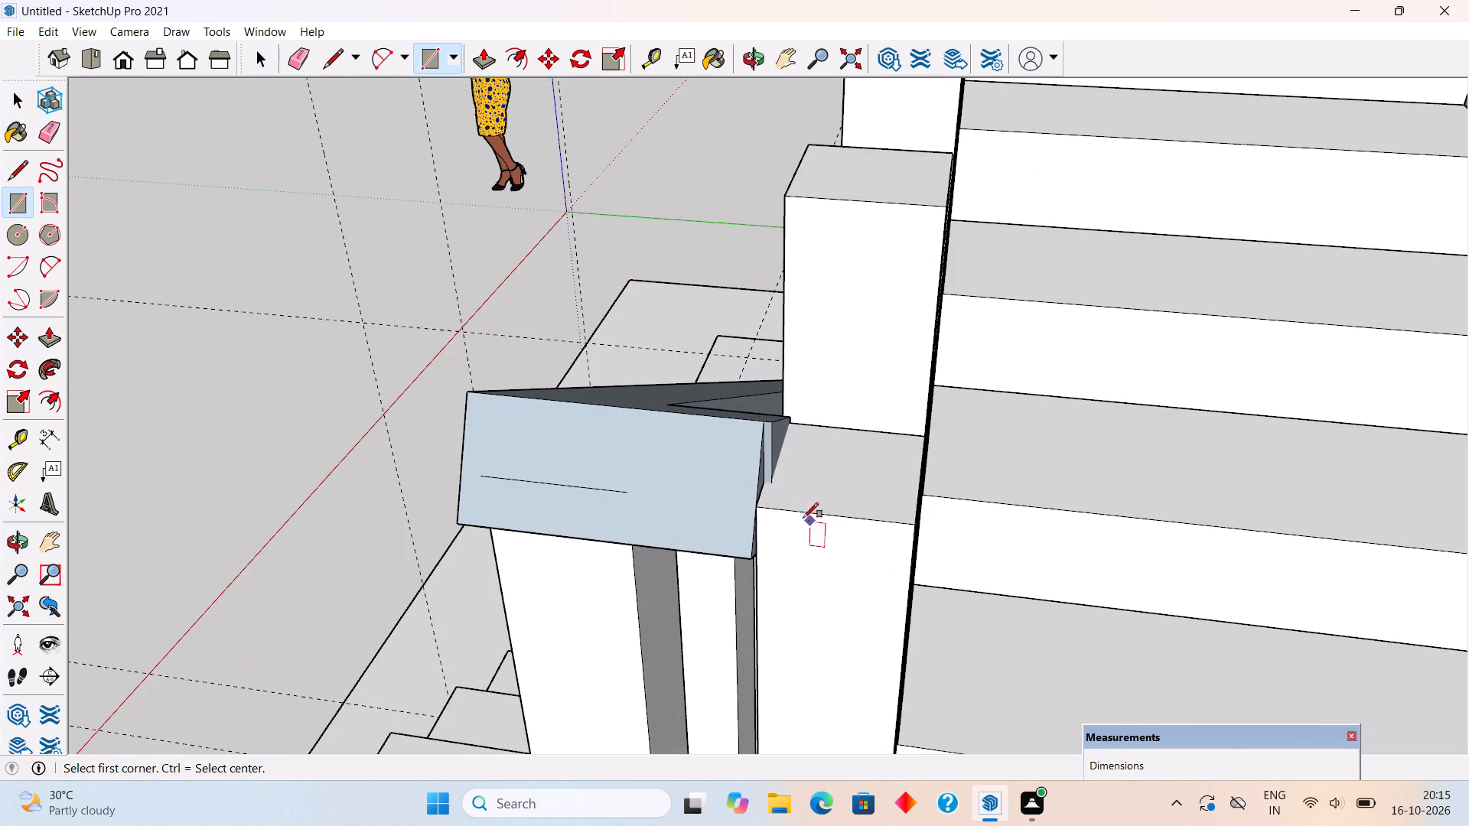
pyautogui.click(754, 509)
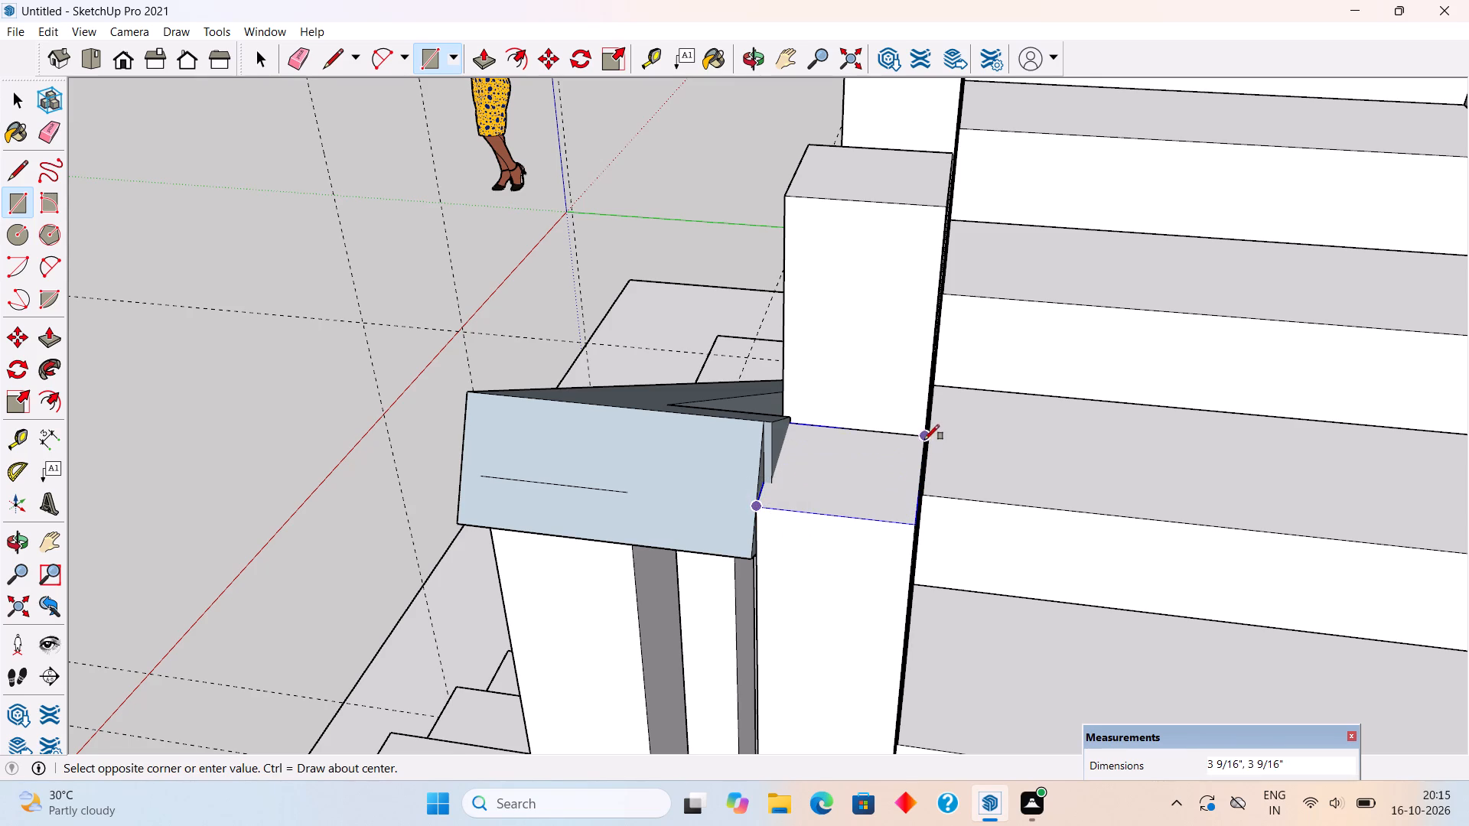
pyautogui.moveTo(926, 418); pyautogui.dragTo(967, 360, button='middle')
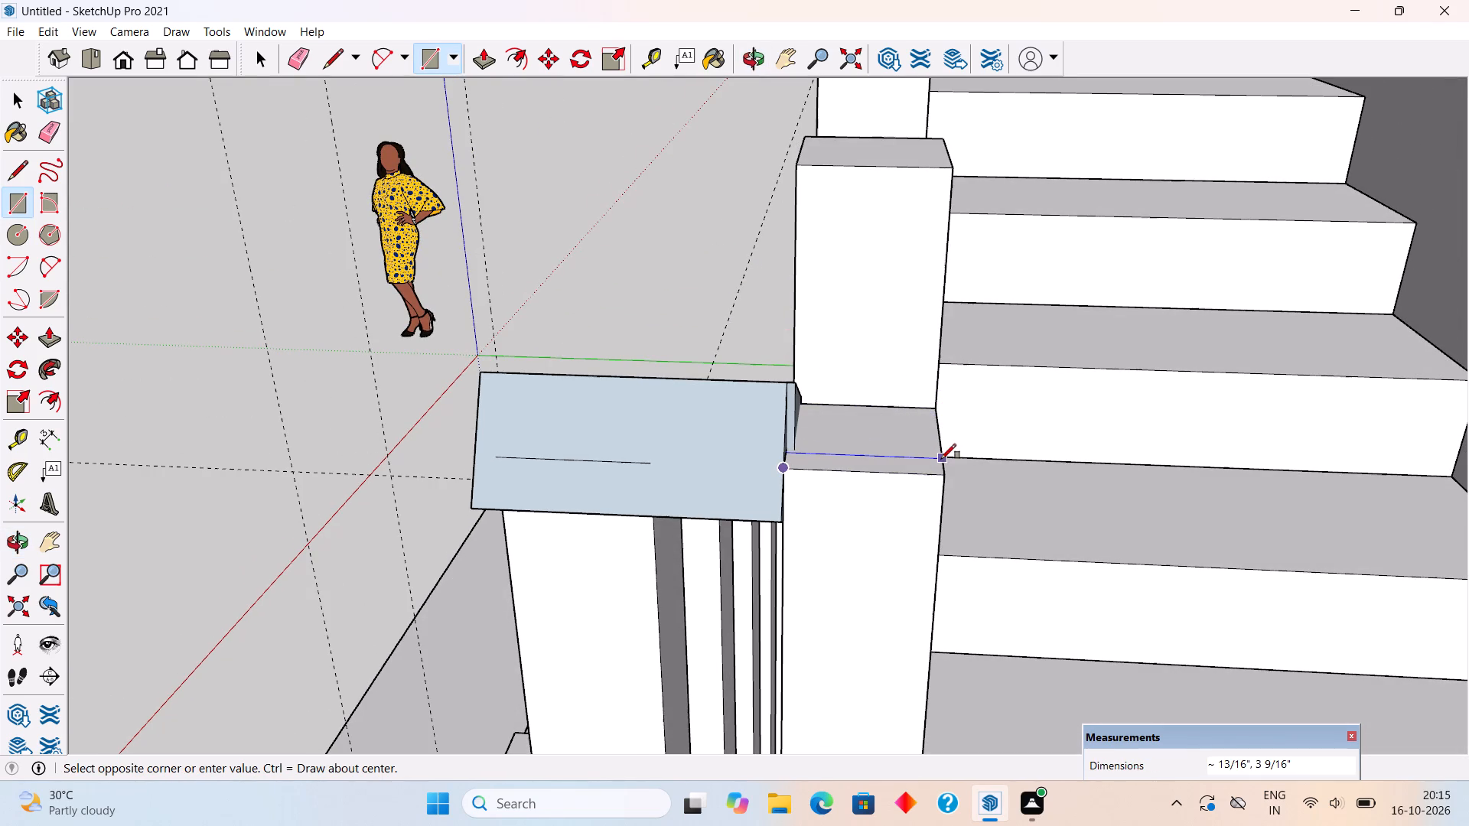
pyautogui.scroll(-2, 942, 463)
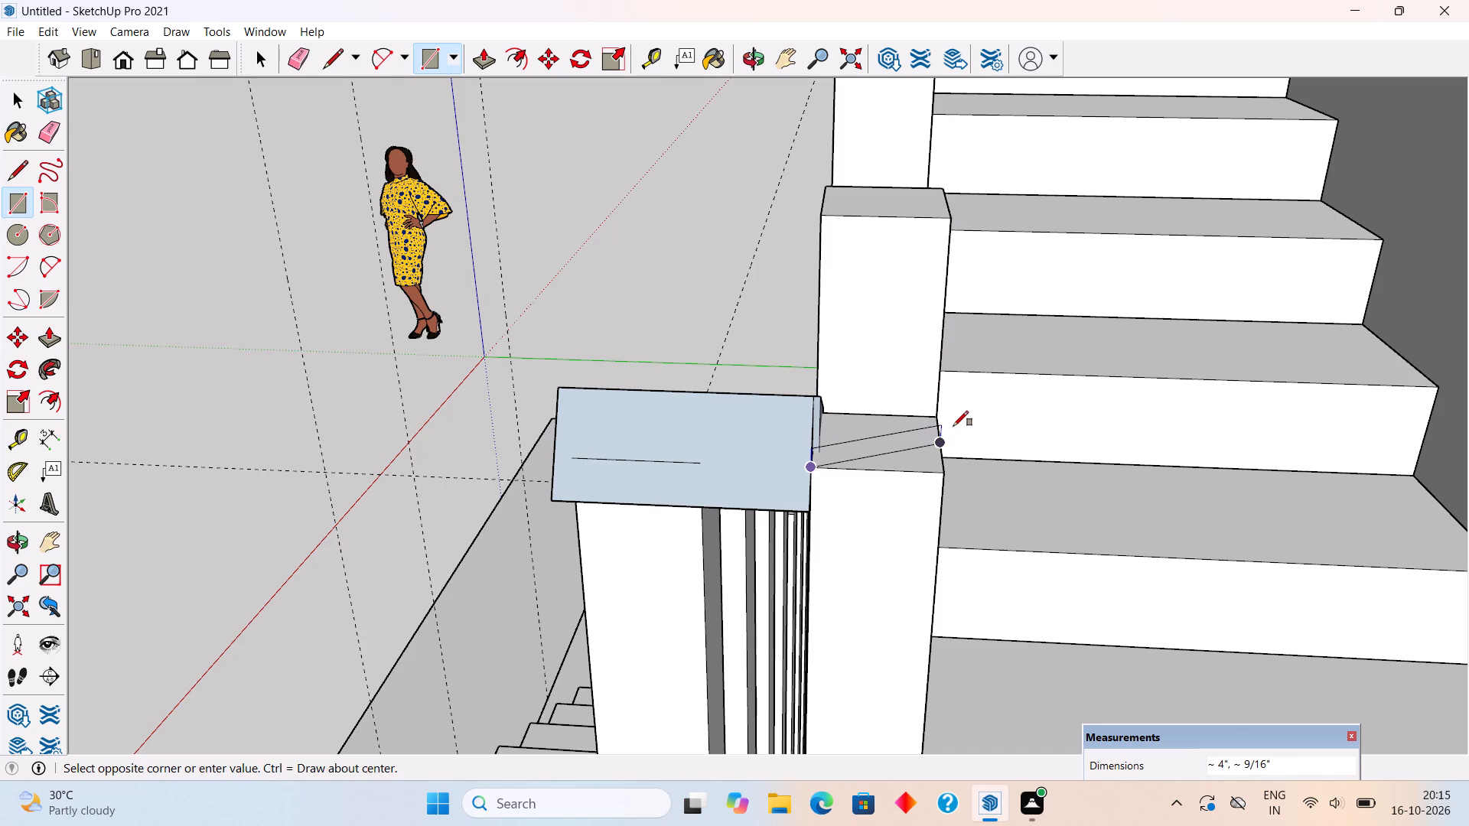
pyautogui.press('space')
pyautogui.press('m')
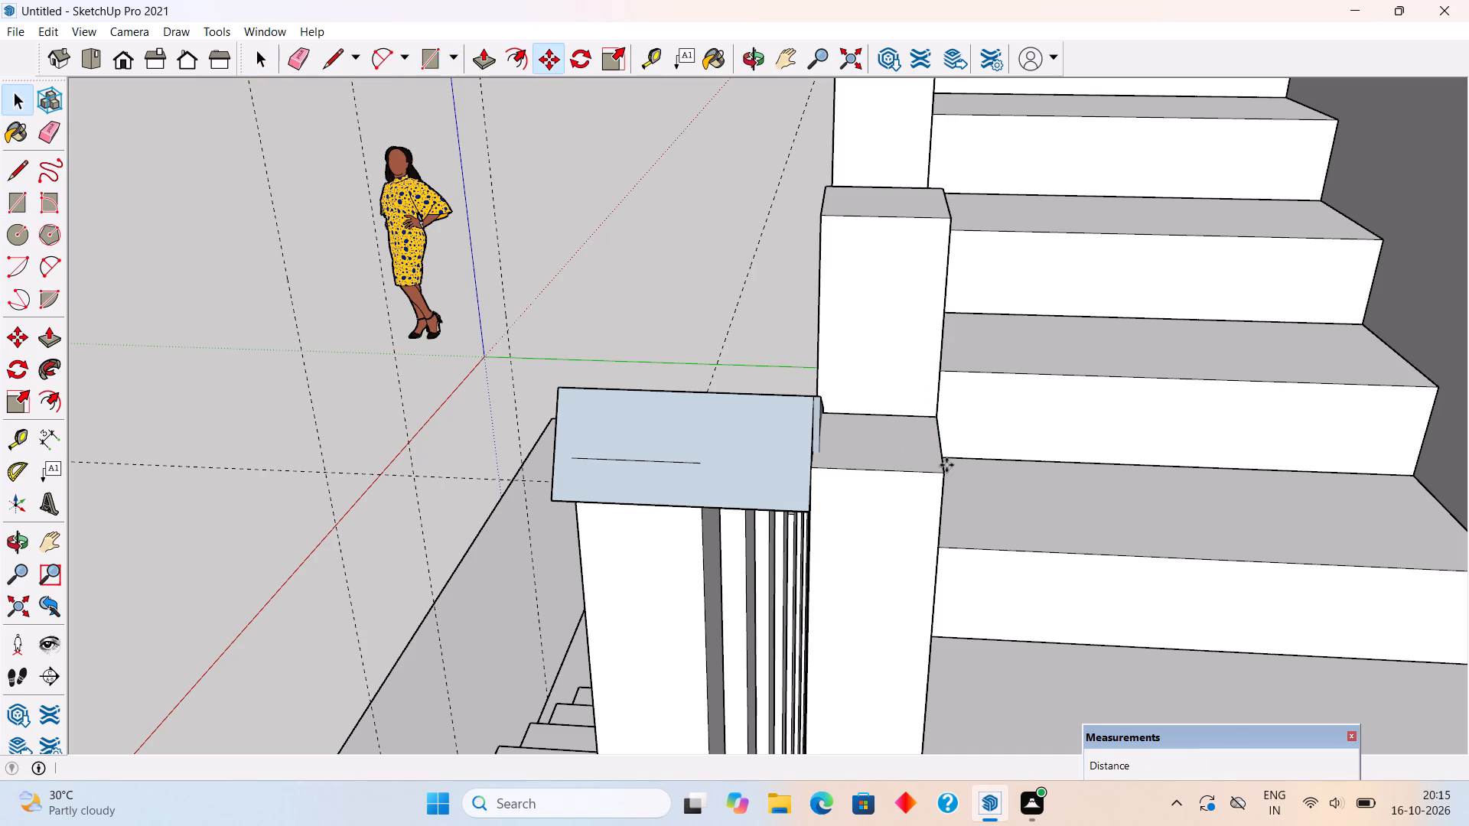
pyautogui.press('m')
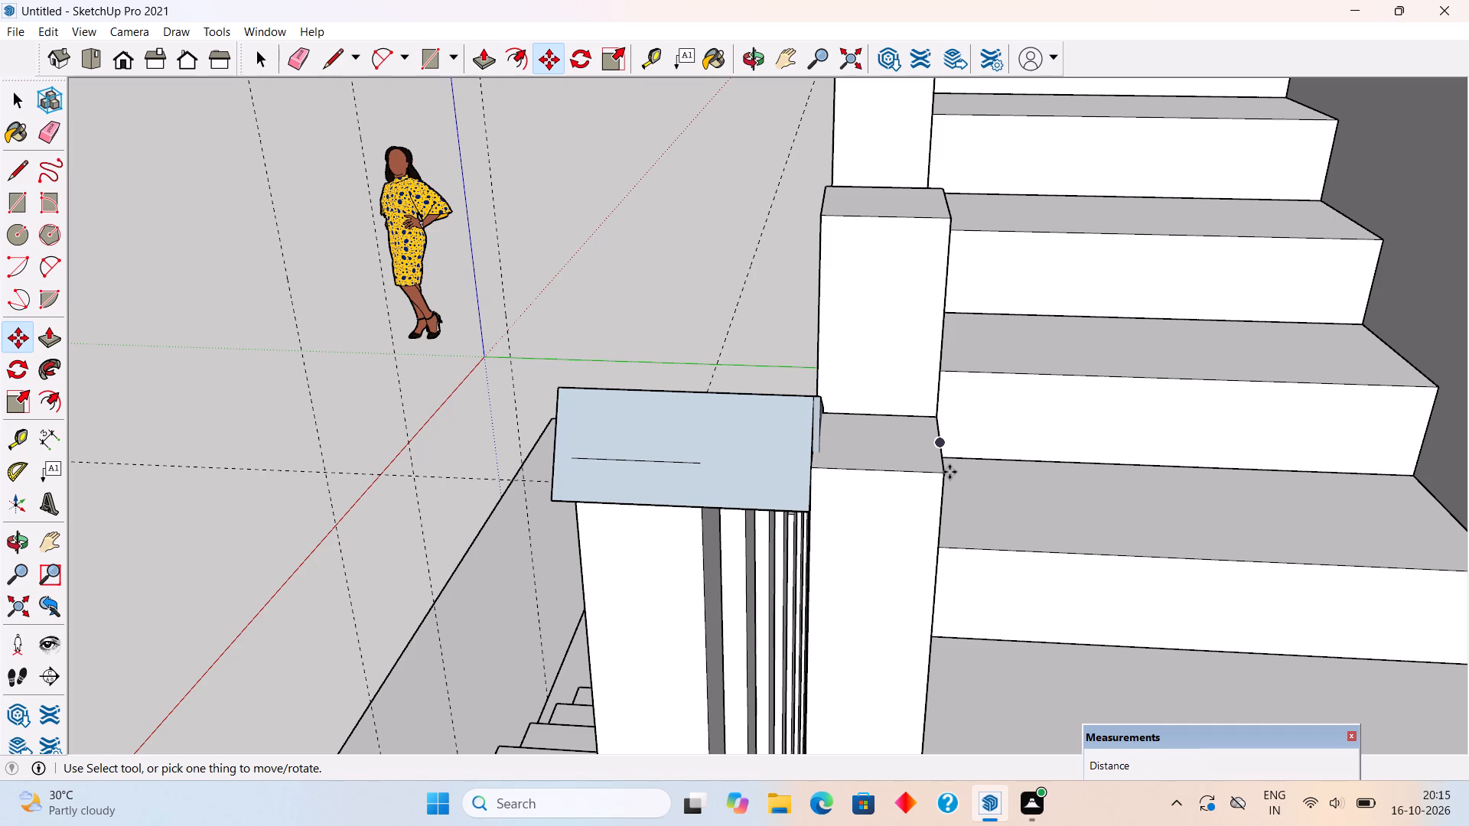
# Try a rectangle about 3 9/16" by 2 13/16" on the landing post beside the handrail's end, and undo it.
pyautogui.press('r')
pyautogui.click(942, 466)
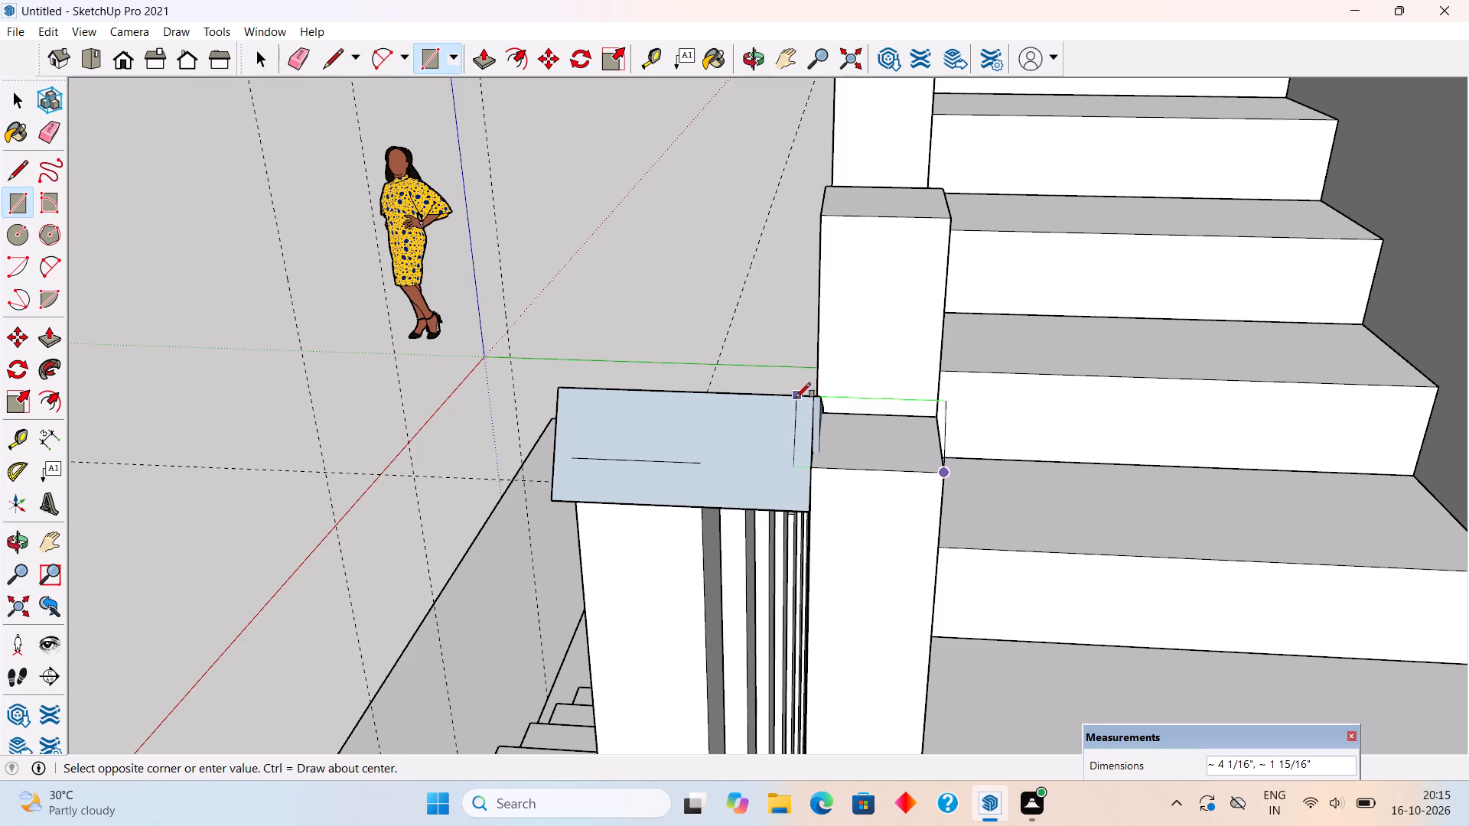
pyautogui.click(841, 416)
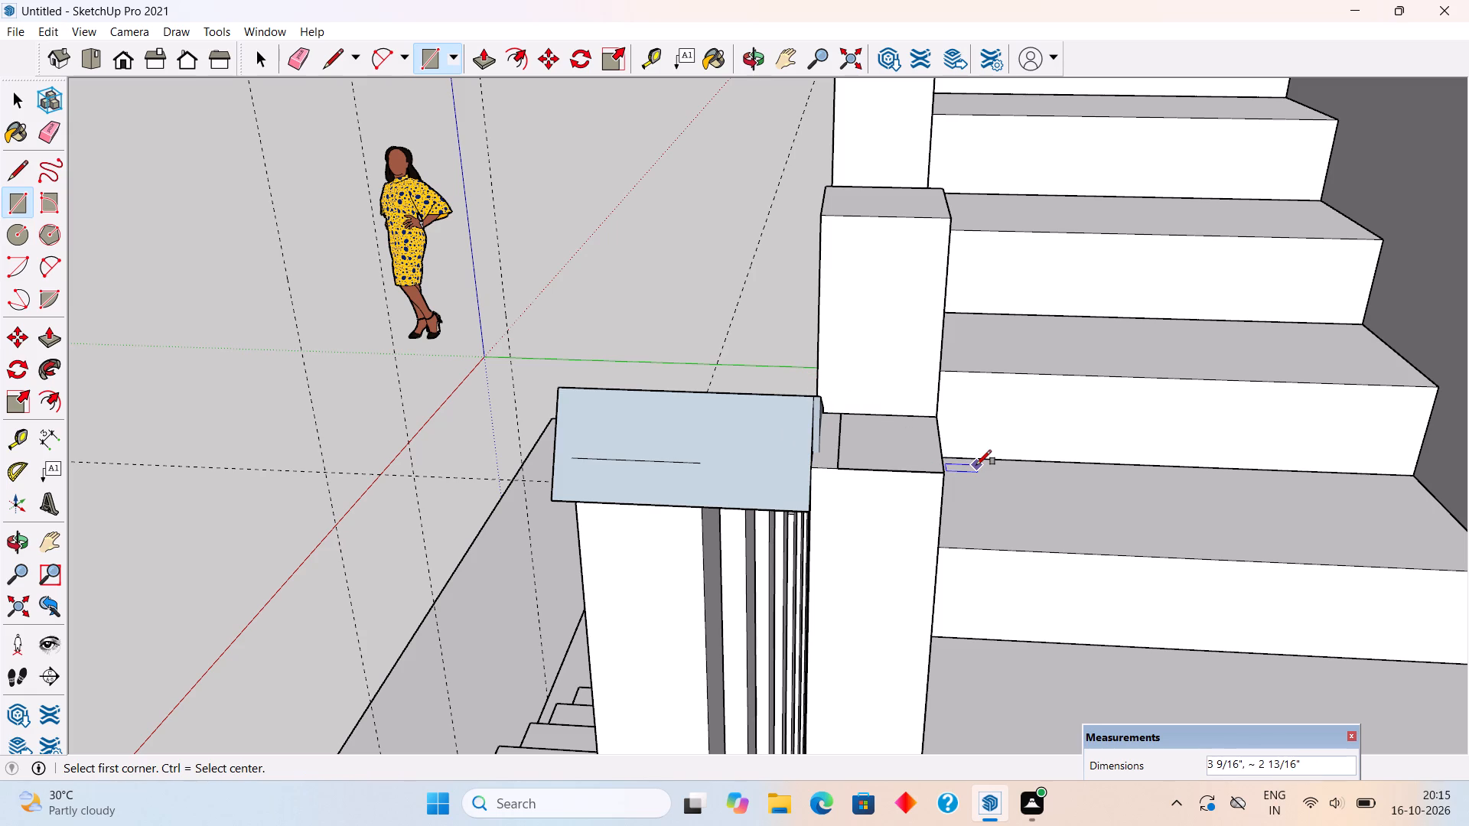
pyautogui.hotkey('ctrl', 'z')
# Place a horizontal guide 3" above the front top edge of the landing post beside the lower handrail's end.
pyautogui.moveTo(852, 462); pyautogui.dragTo(719, 477, button='middle')
pyautogui.scroll(4, 757, 415)
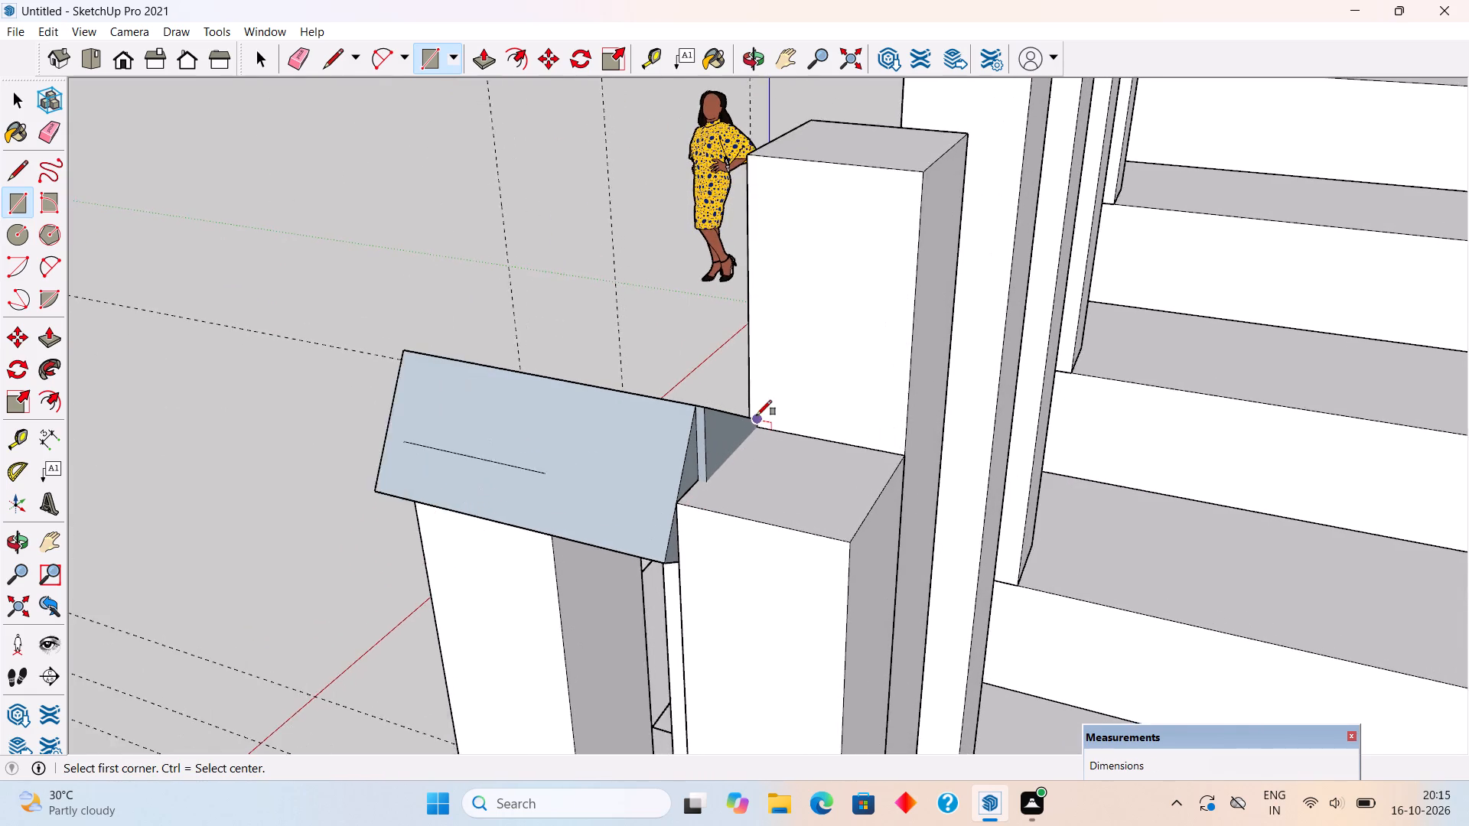
pyautogui.scroll(4, 712, 452)
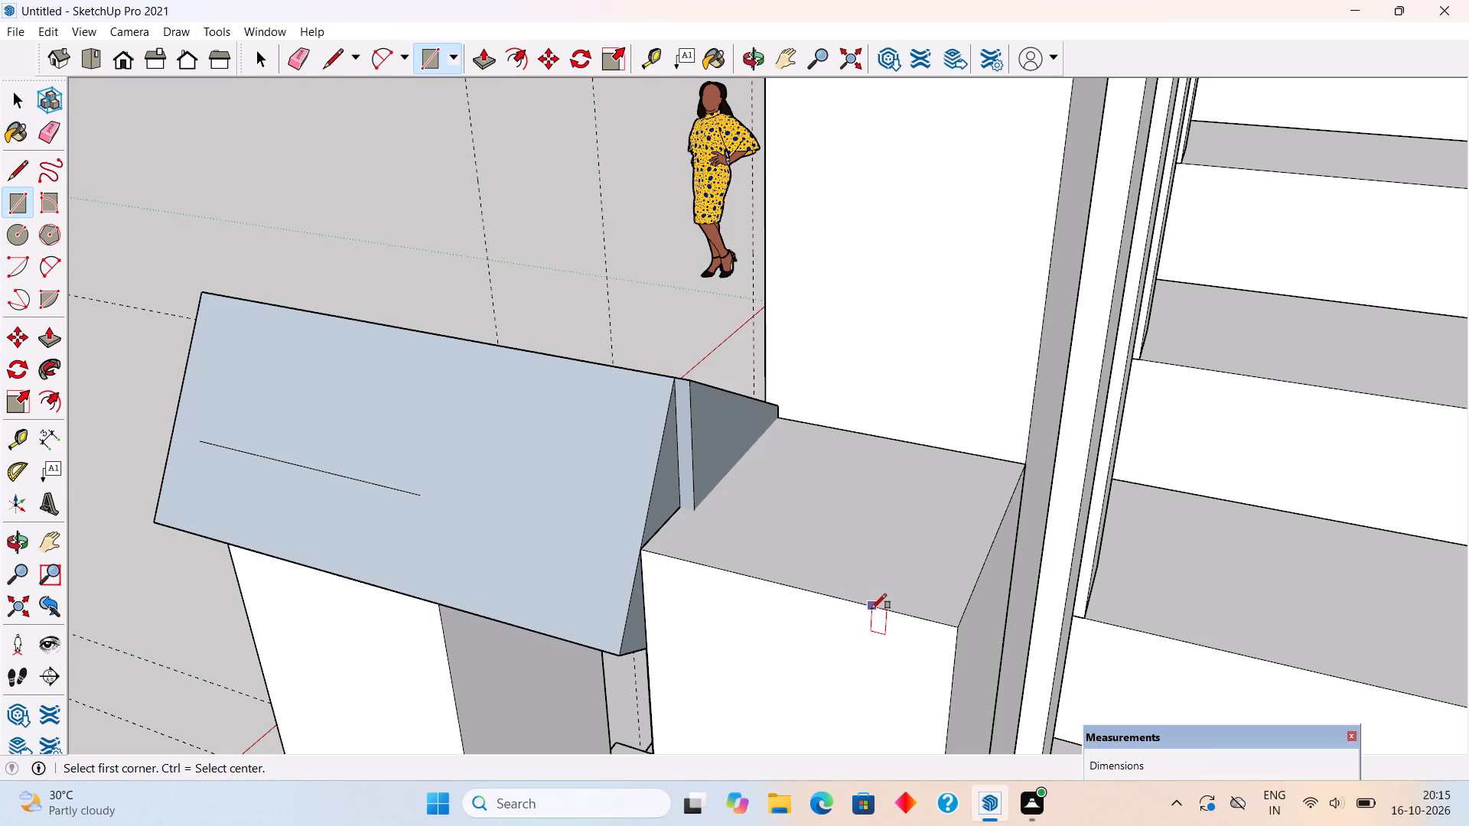
pyautogui.press('t')
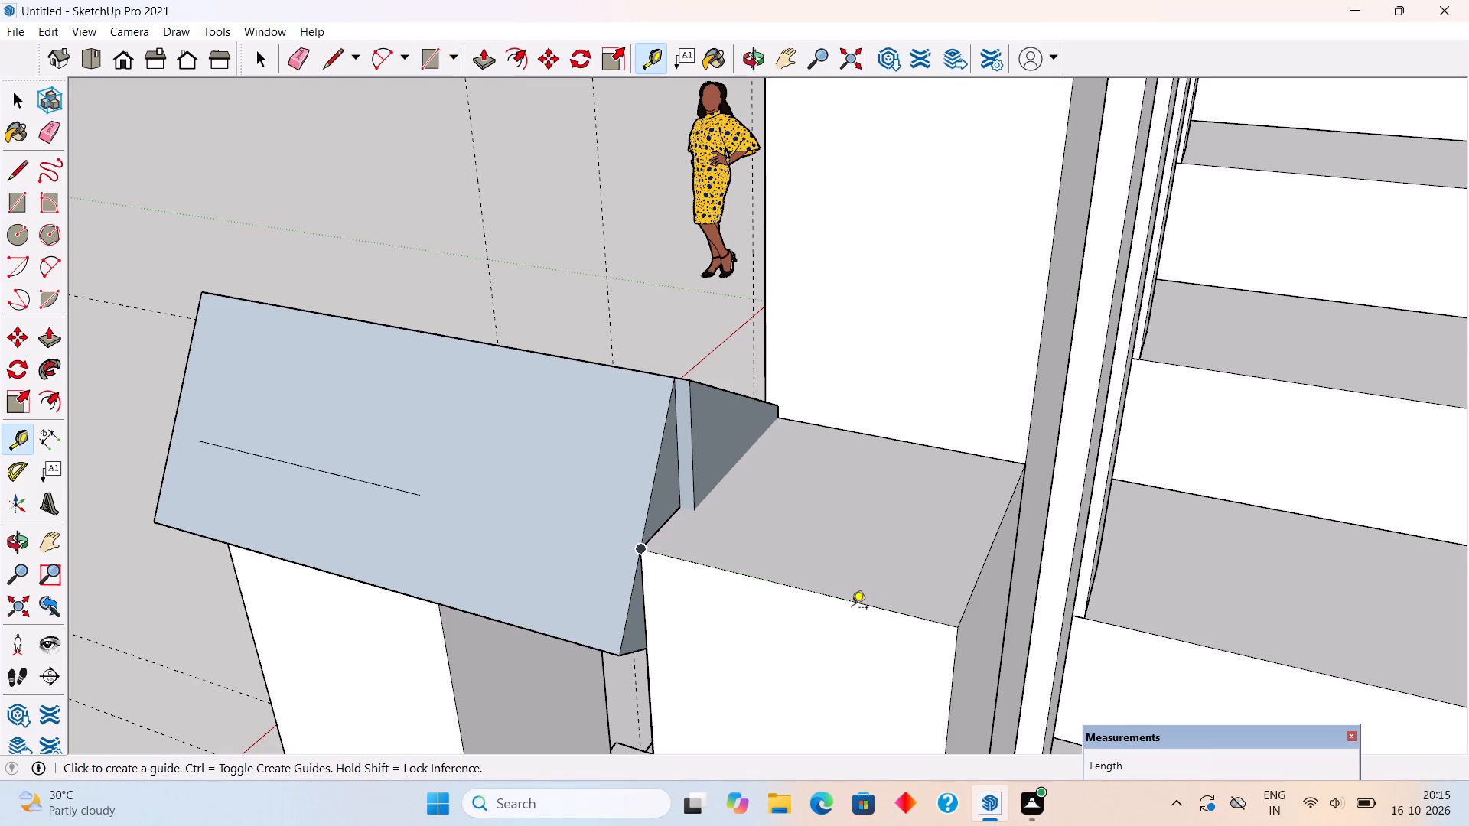
pyautogui.scroll(-3, 970, 562)
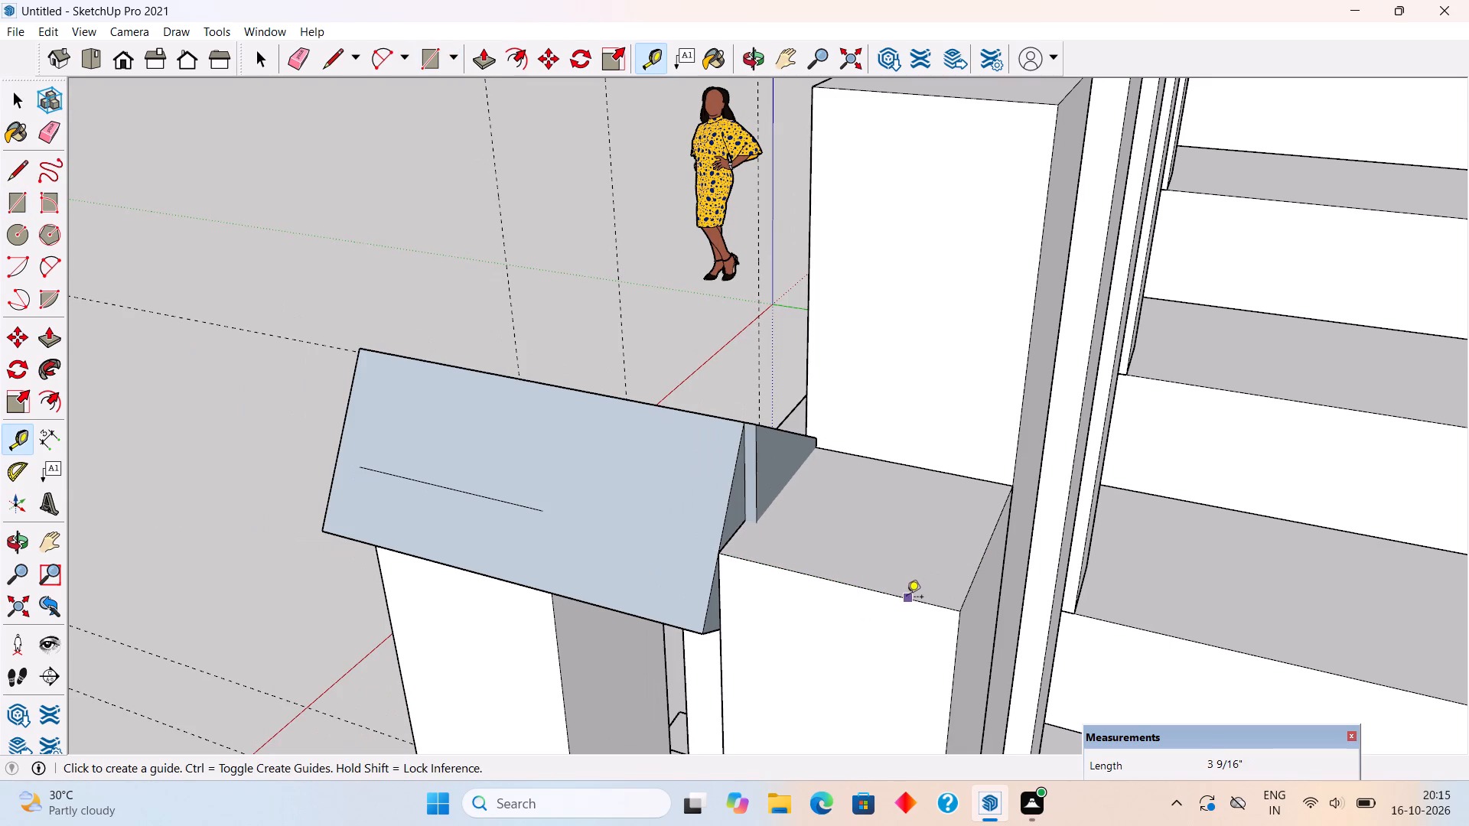
pyautogui.click(907, 599)
pyautogui.moveTo(947, 428); pyautogui.dragTo(1064, 320, button='middle')
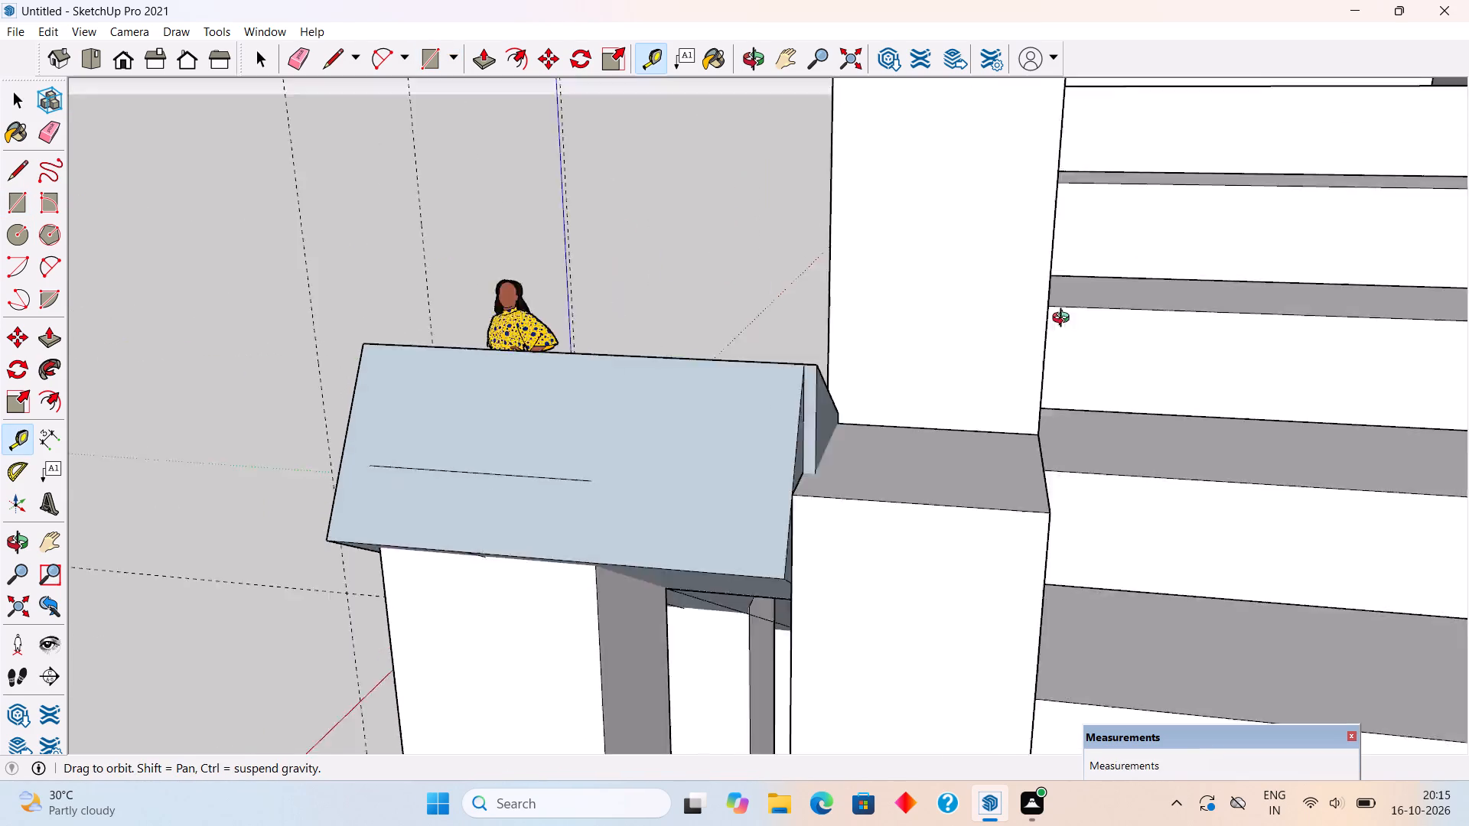
pyautogui.moveTo(1064, 320); pyautogui.dragTo(1094, 280, button='middle')
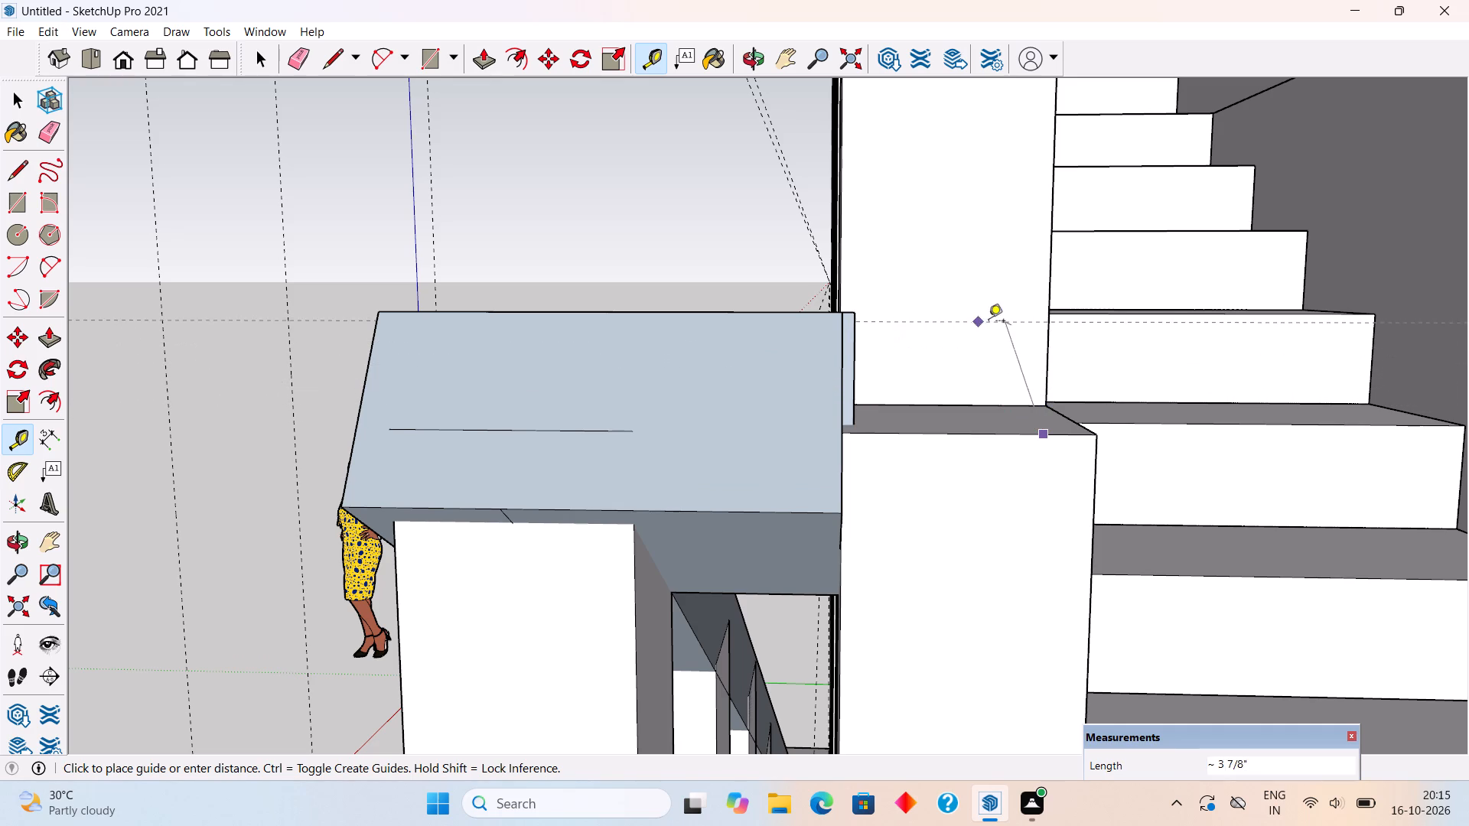
pyautogui.moveTo(936, 543); pyautogui.dragTo(1038, 636, button='middle')
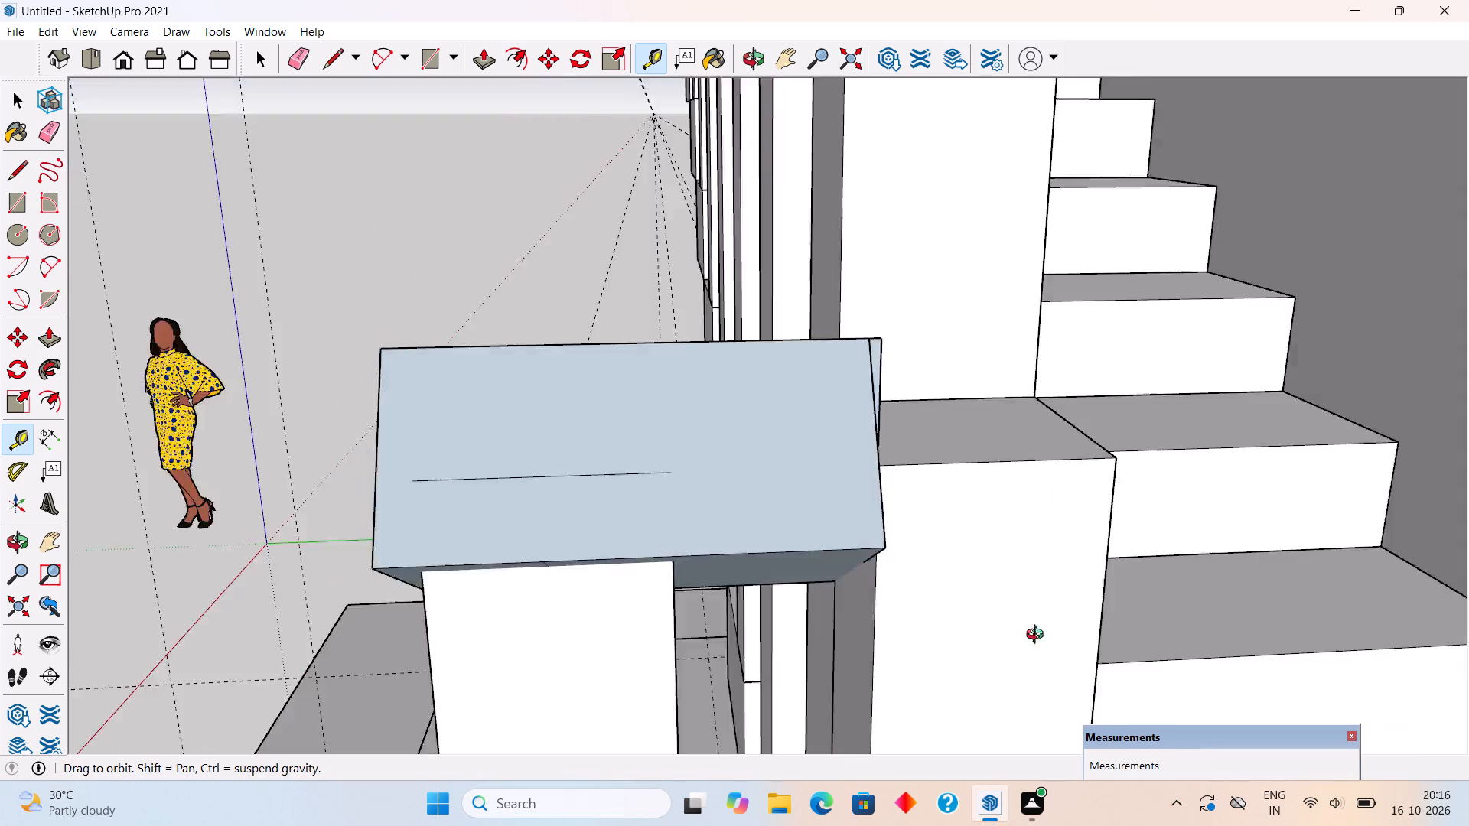
pyautogui.moveTo(1038, 636); pyautogui.dragTo(1160, 761, button='middle')
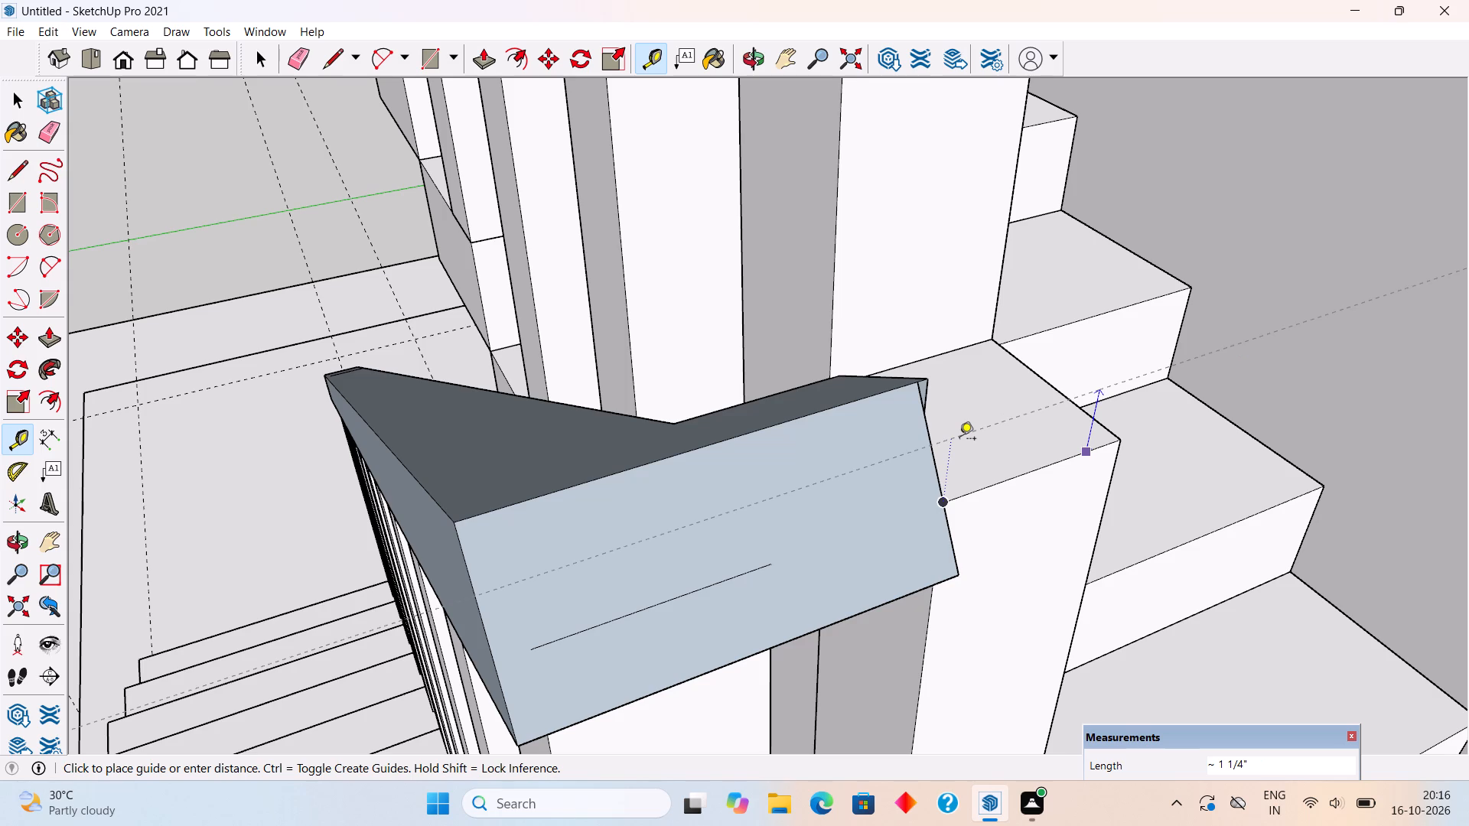
pyautogui.write('3"')
pyautogui.press('Return')
pyautogui.press('space')
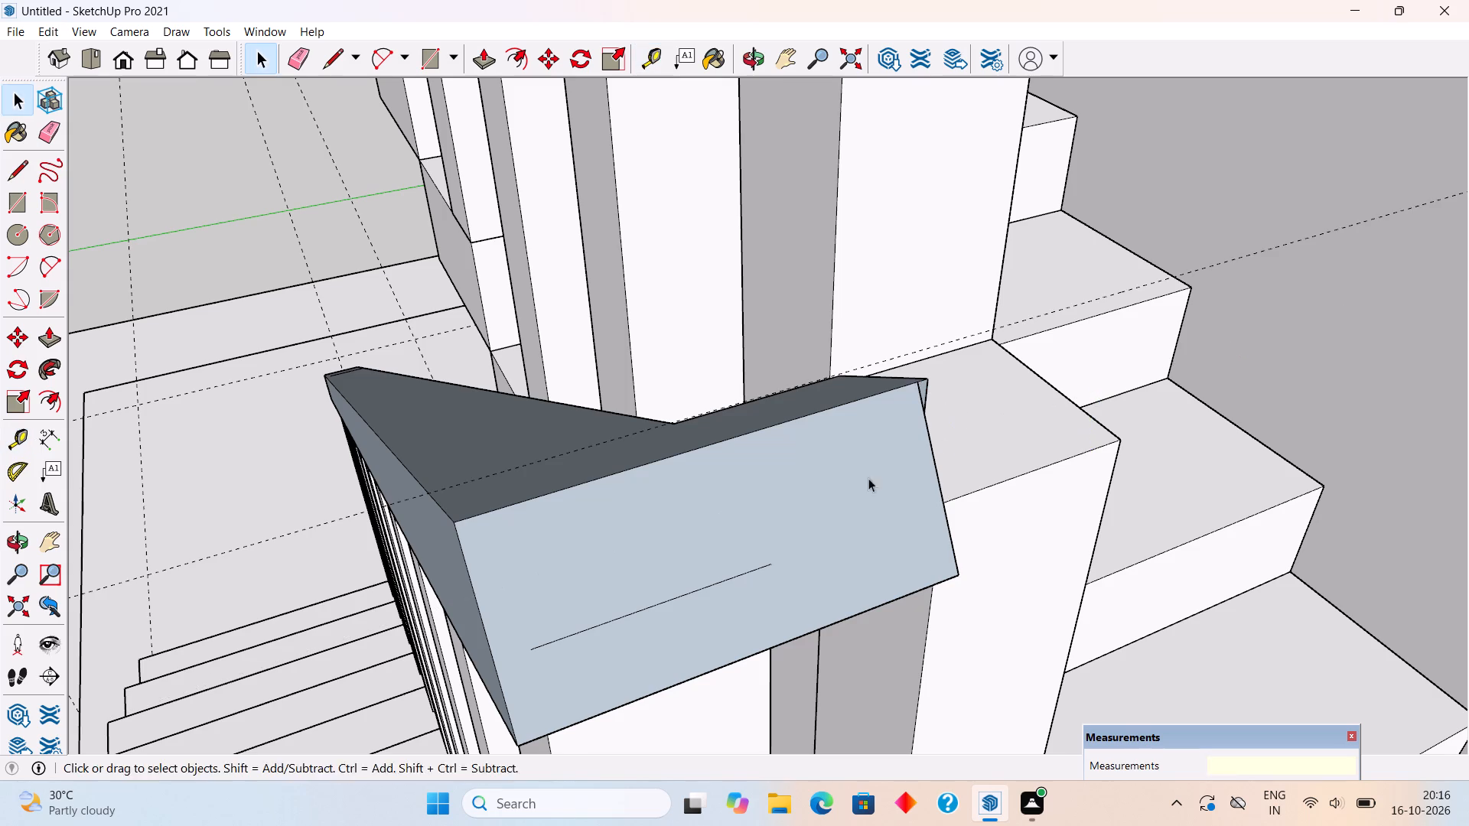
# Place a vertical guide through the same post's front side edge next to the lower handrail.
pyautogui.moveTo(751, 525); pyautogui.dragTo(413, 477, button='middle')
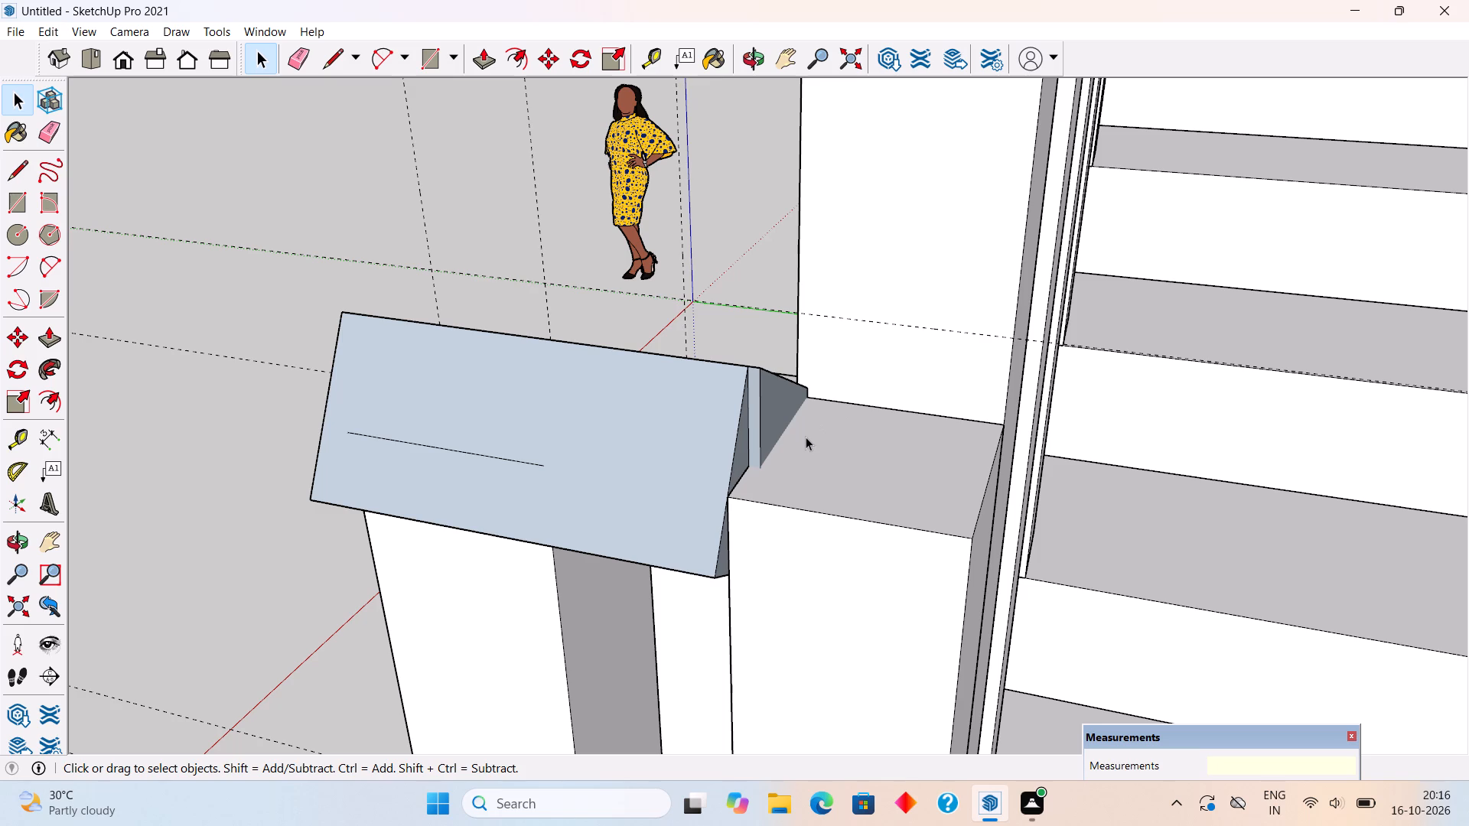
pyautogui.press('t')
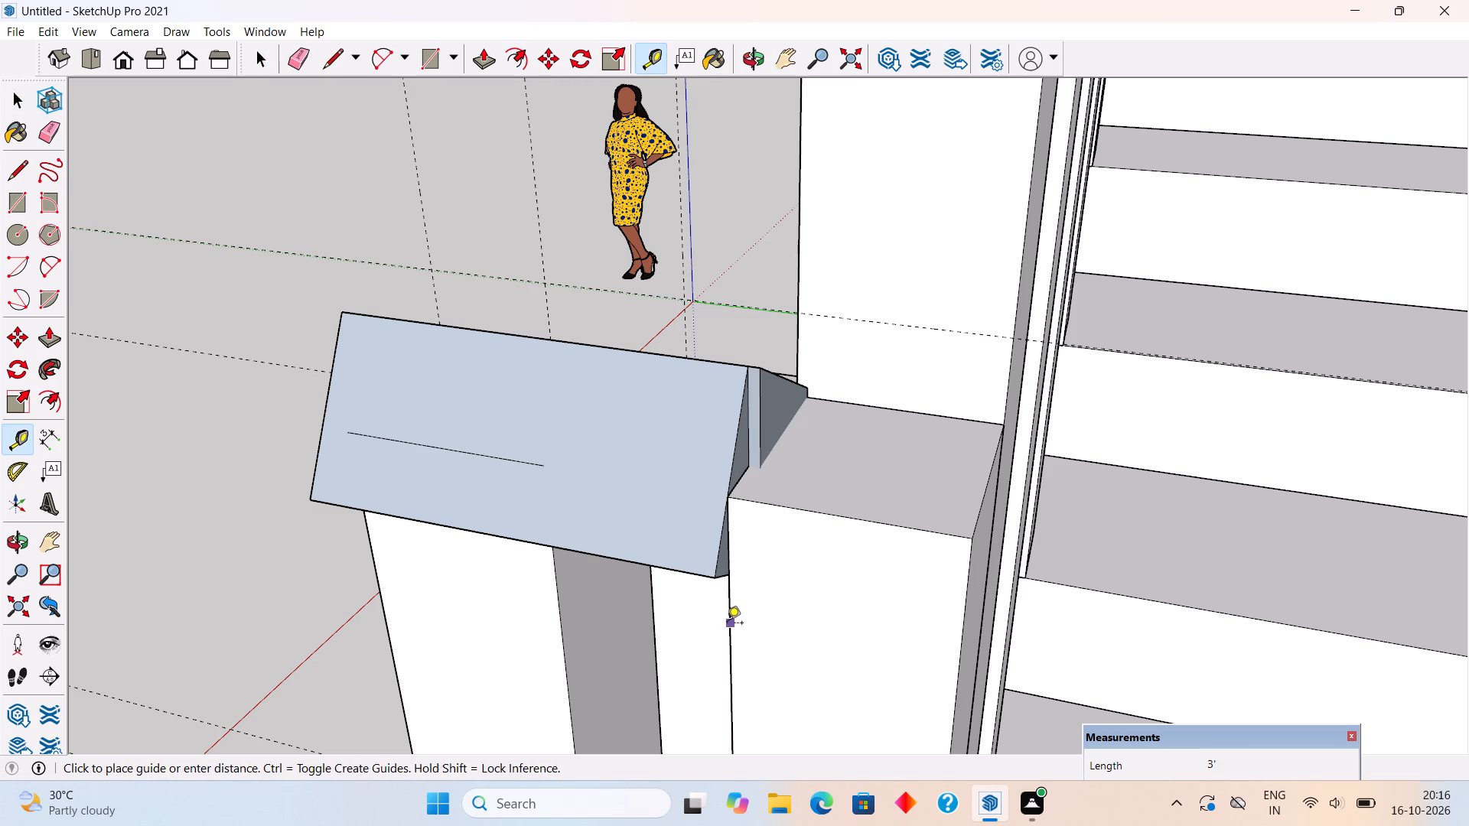
pyautogui.doubleClick(727, 624)
pyautogui.press('space')
# Draw an upright 3" by 3 9/16" rectangle from the guides' intersection to the opposite corner of the post's top edge.
pyautogui.write('r')
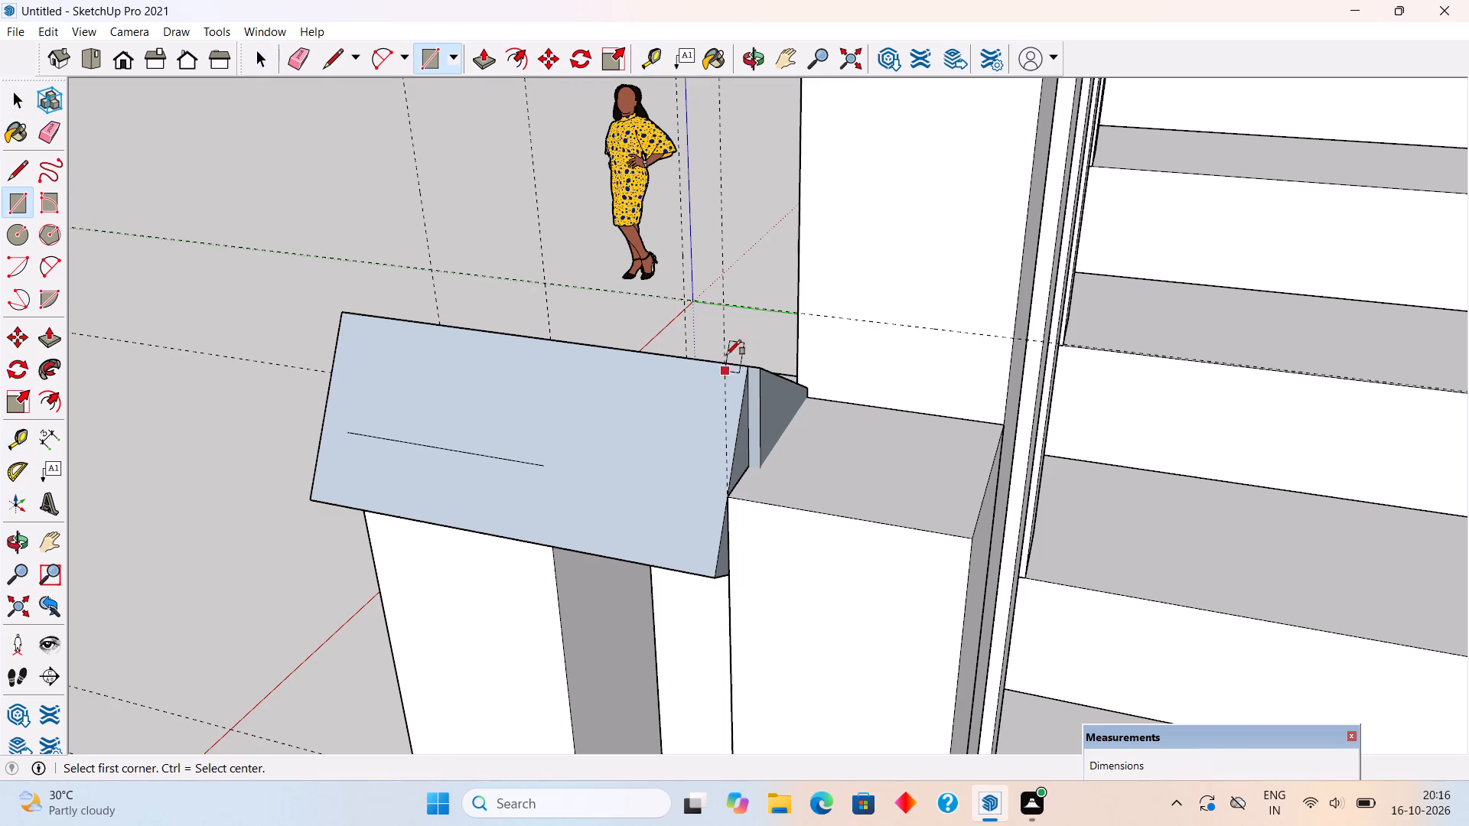
pyautogui.click(727, 303)
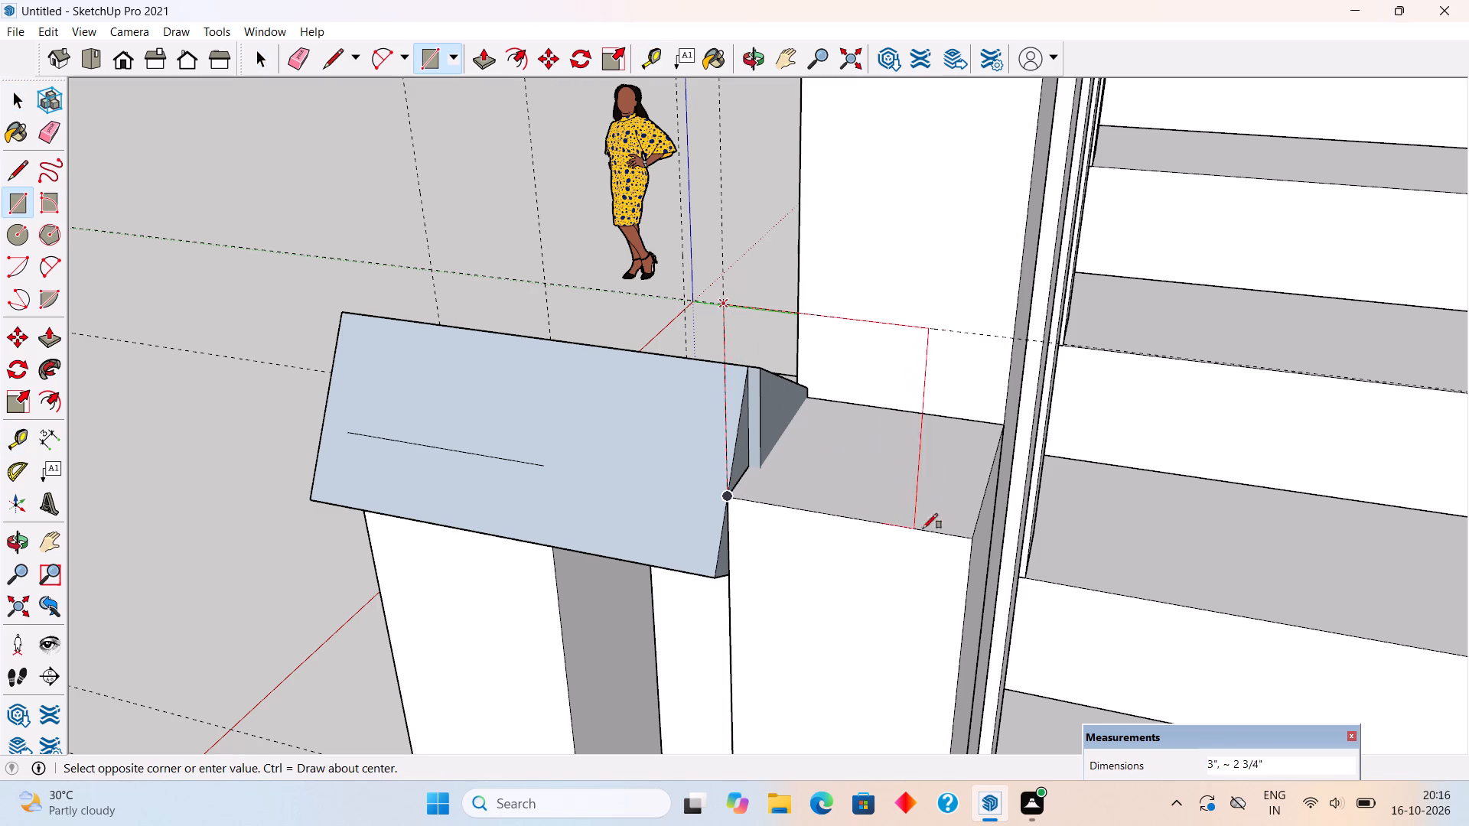
pyautogui.click(969, 540)
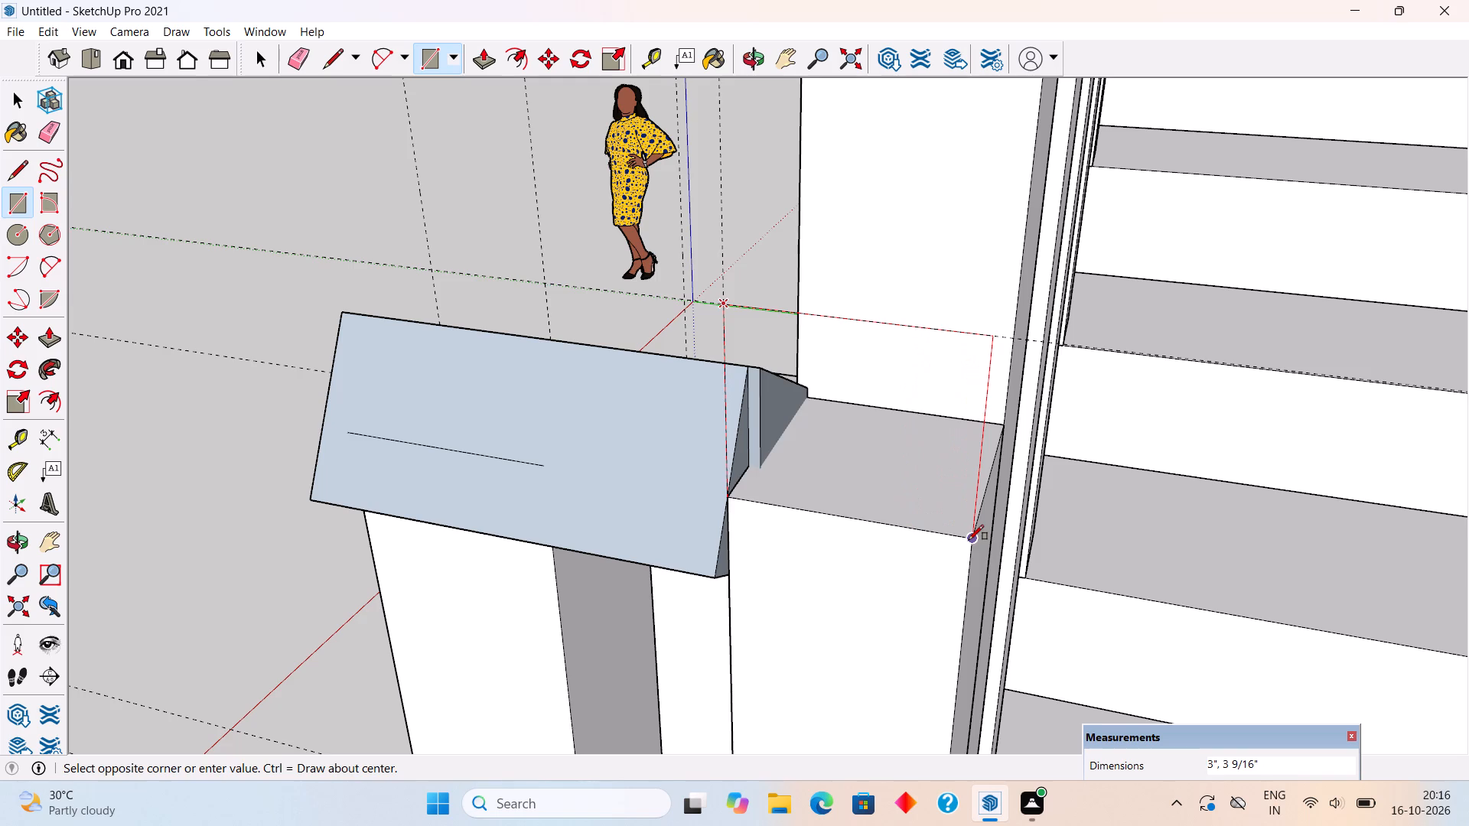
# Draw a path line about 10' 1 15/16" long from the rectangle's face to the uppermost post of the upper flight.
pyautogui.moveTo(984, 489); pyautogui.dragTo(283, 411, button='middle')
pyautogui.scroll(-4, 283, 411)
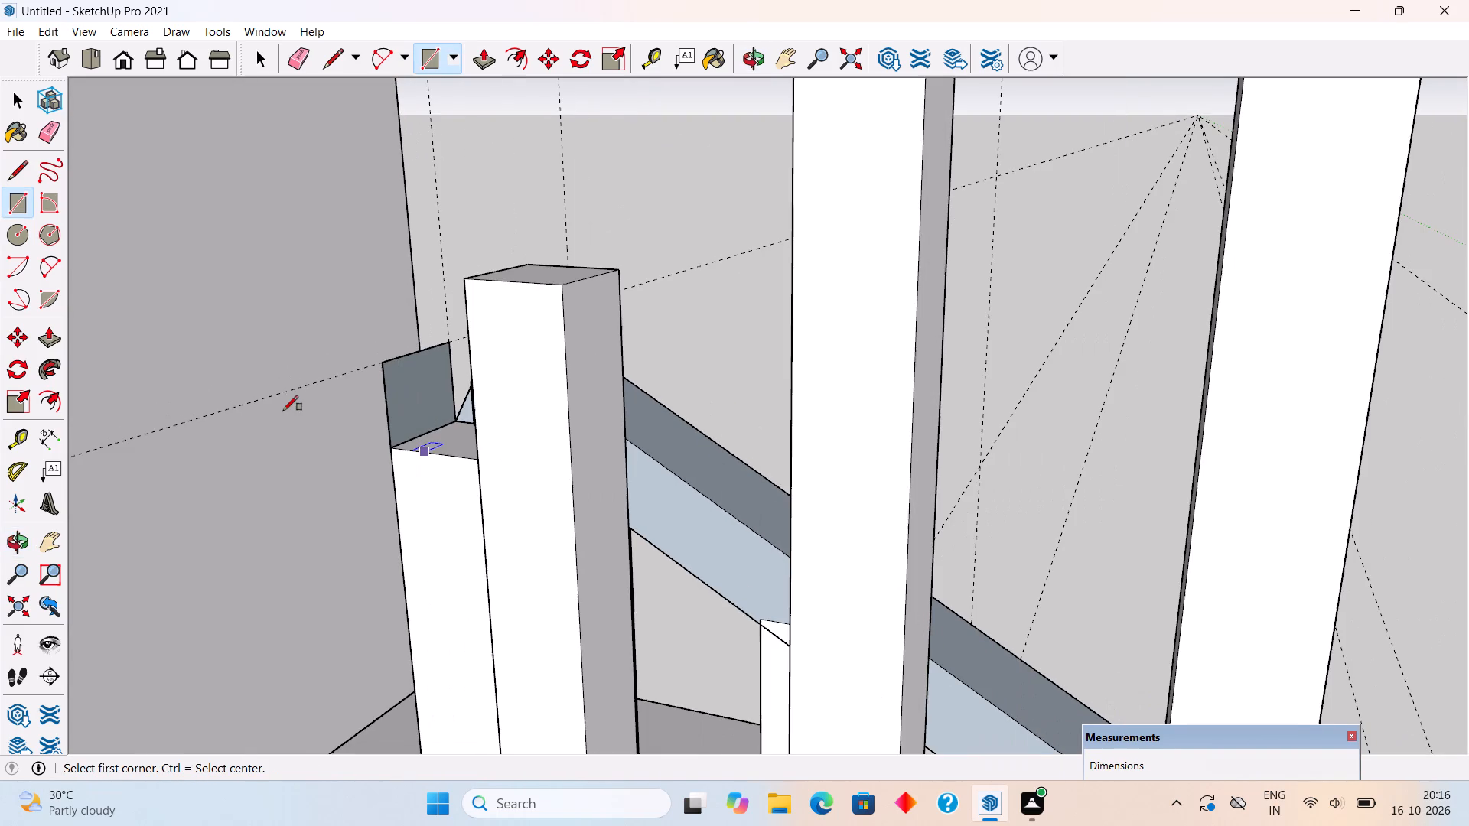
pyautogui.moveTo(446, 438); pyautogui.dragTo(512, 522, button='middle')
pyautogui.press('space')
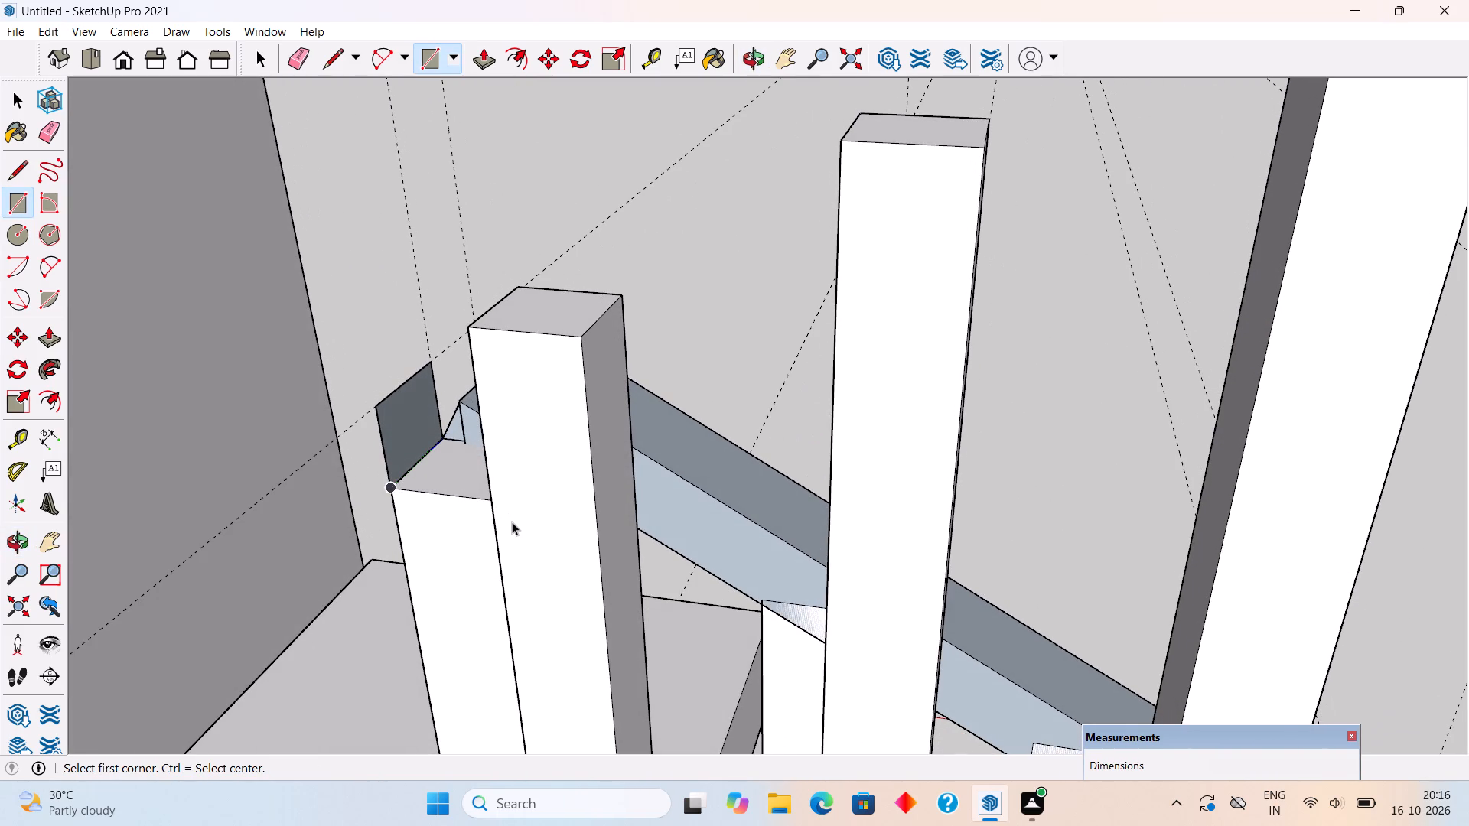
pyautogui.press('l')
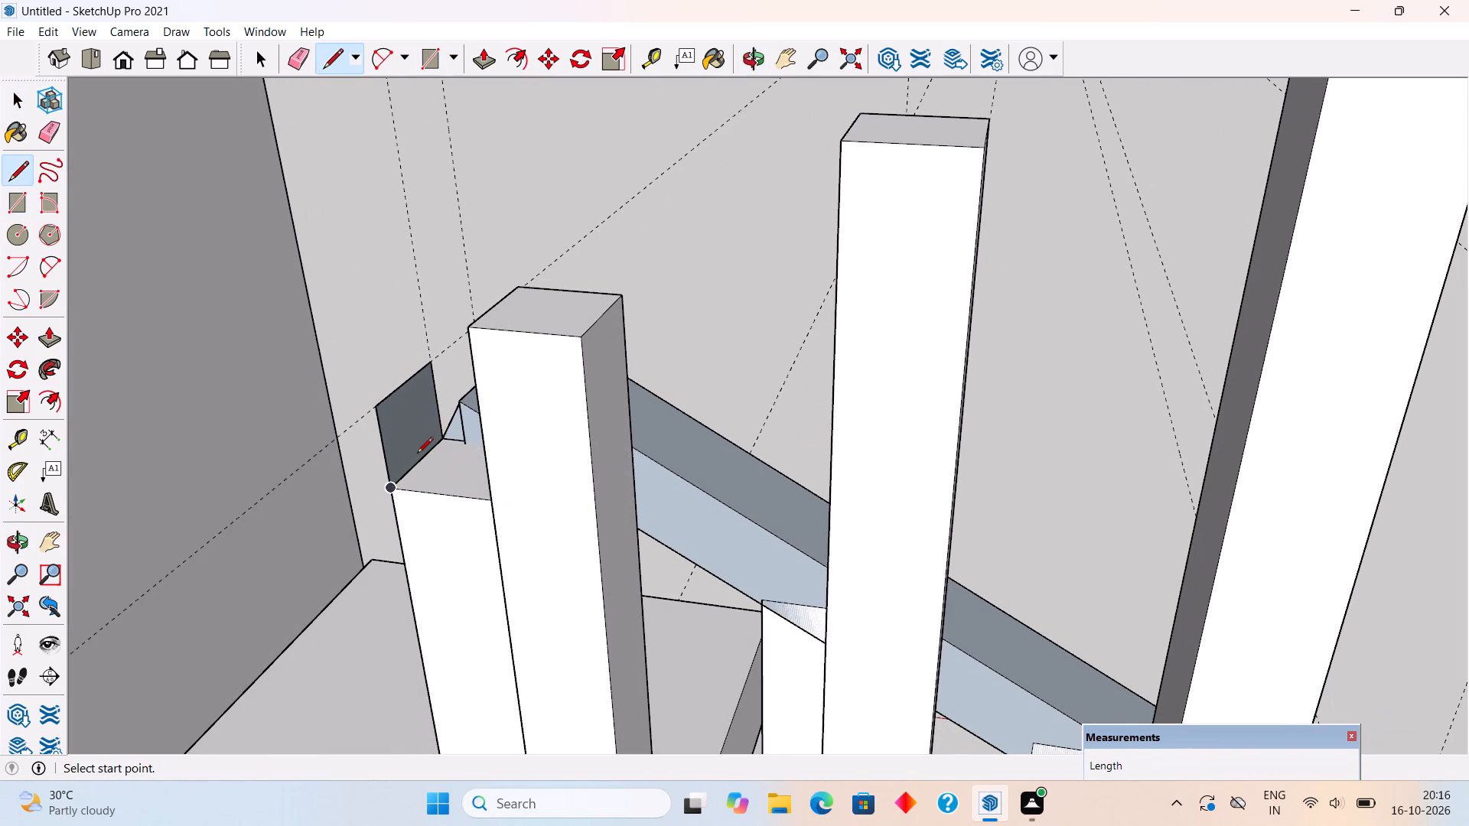
pyautogui.click(421, 461)
pyautogui.scroll(-7, 474, 323)
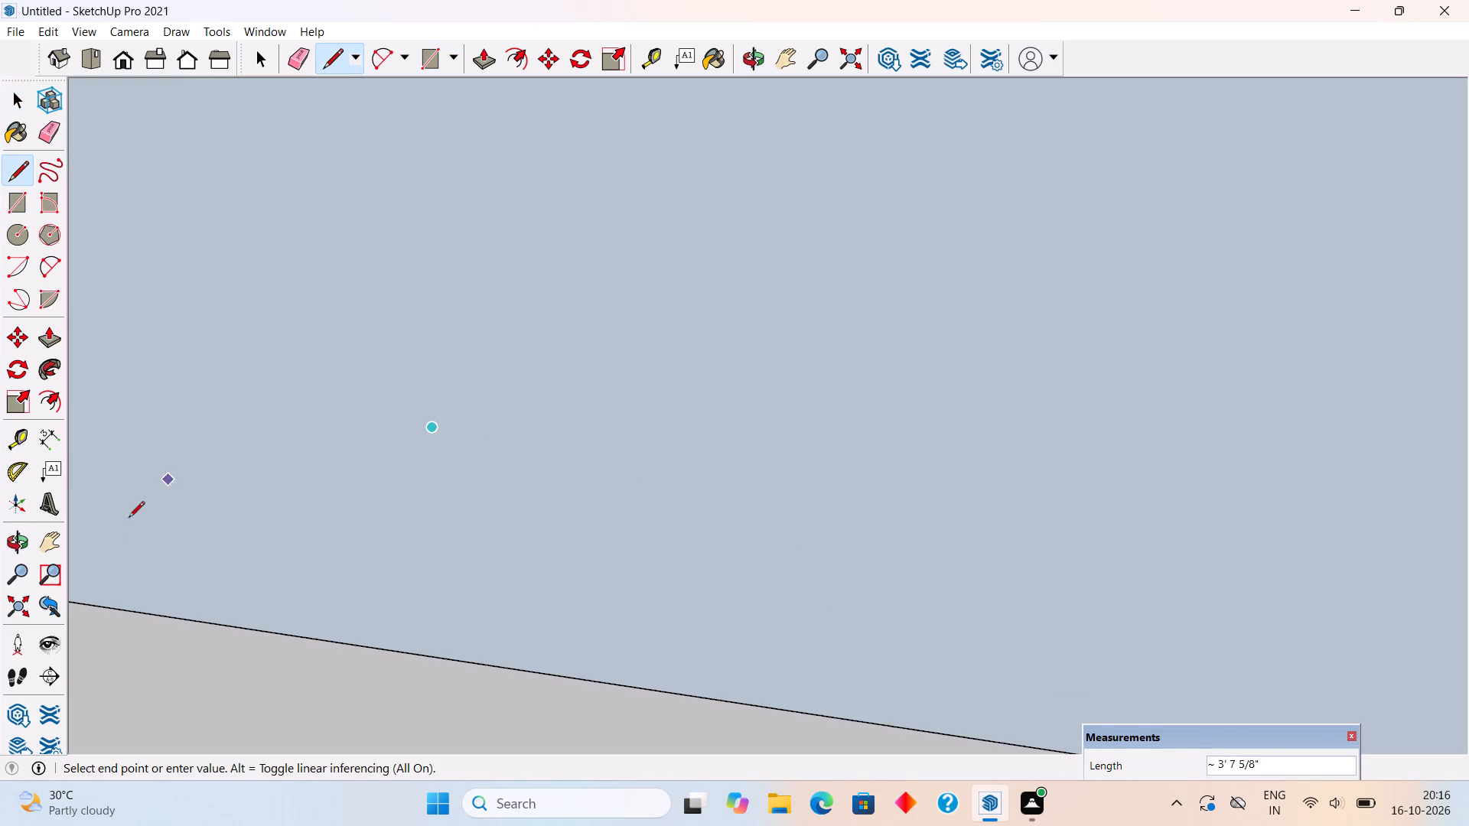
pyautogui.click(4, 603)
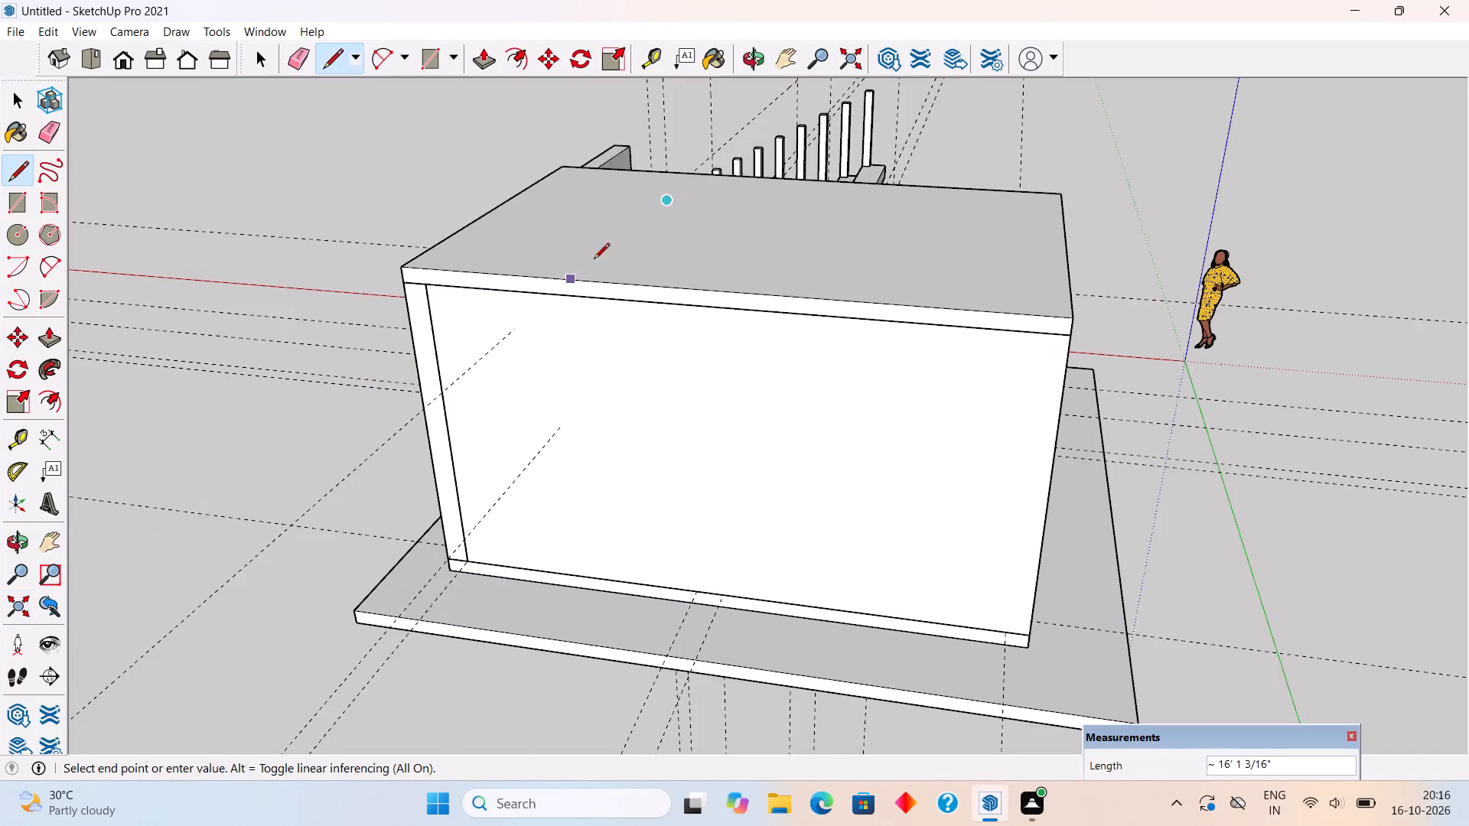
pyautogui.moveTo(603, 252); pyautogui.dragTo(673, 780, button='middle')
pyautogui.scroll(1, 830, 330)
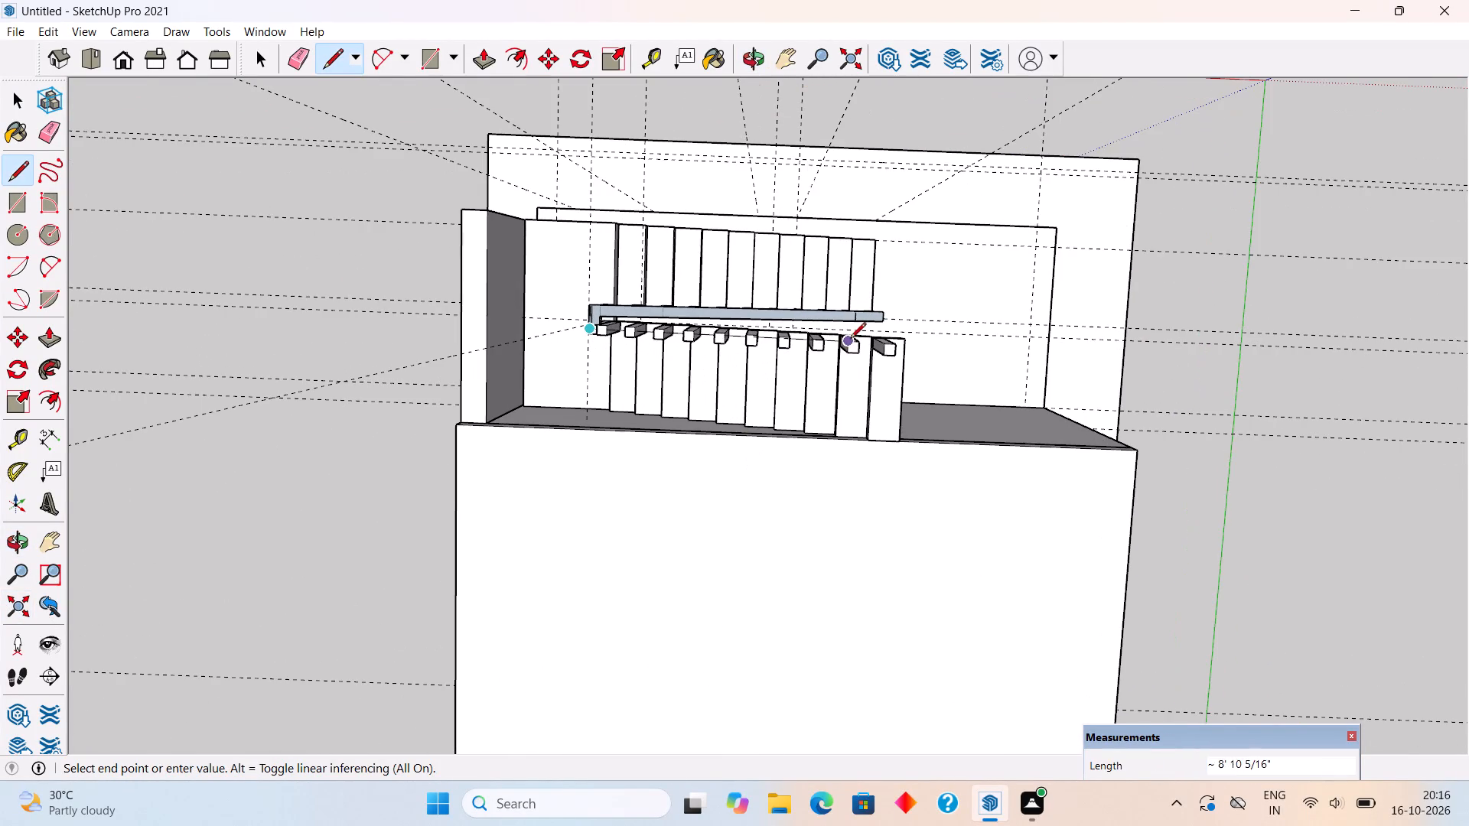
pyautogui.scroll(9, 900, 356)
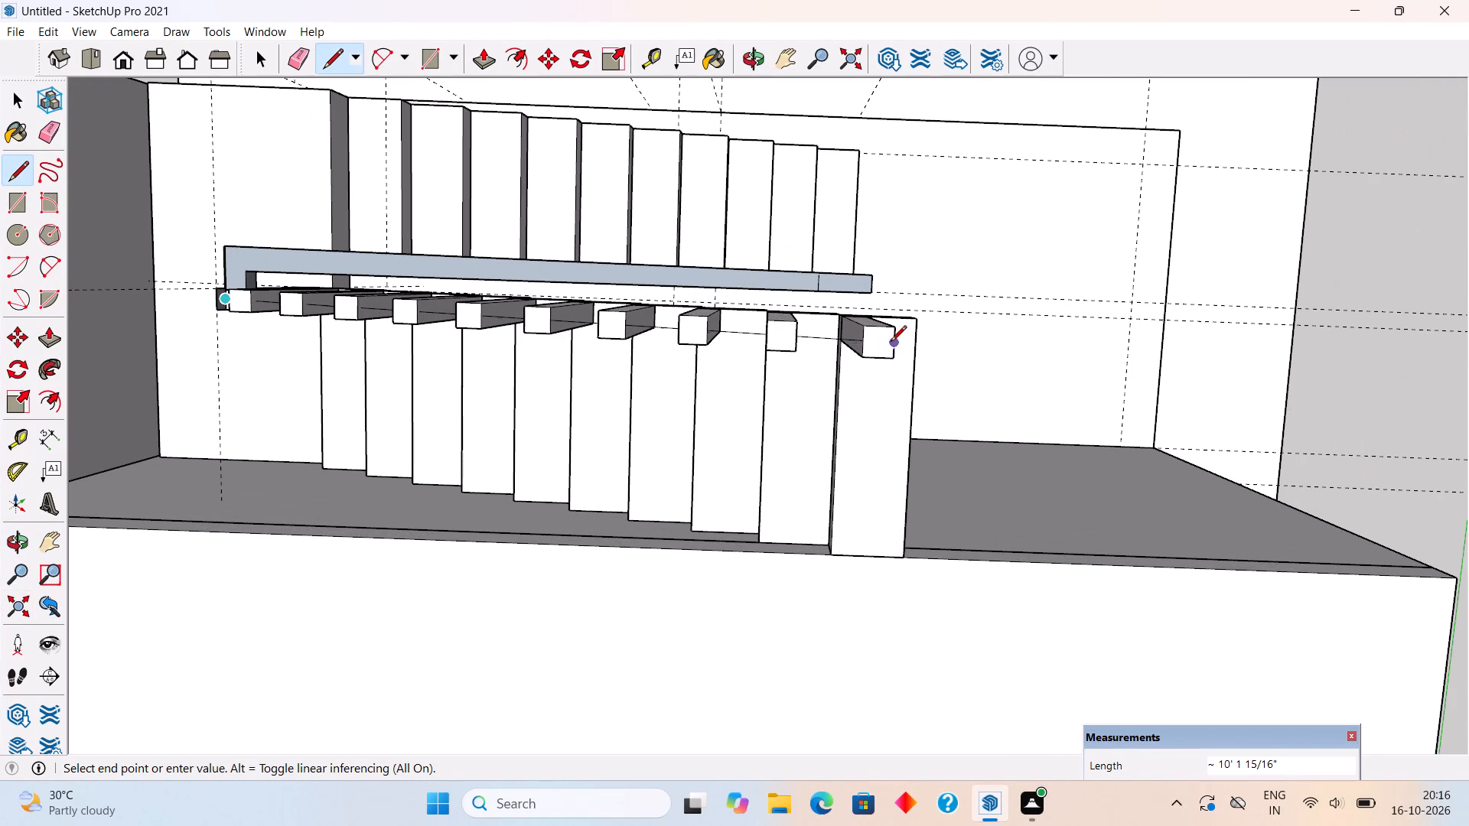
pyautogui.click(891, 343)
pyautogui.press('space')
# Extrude the rectangle with Follow Me along the path line up to the uppermost post, forming the upper flight's handrail.
pyautogui.scroll(4, 153, 362)
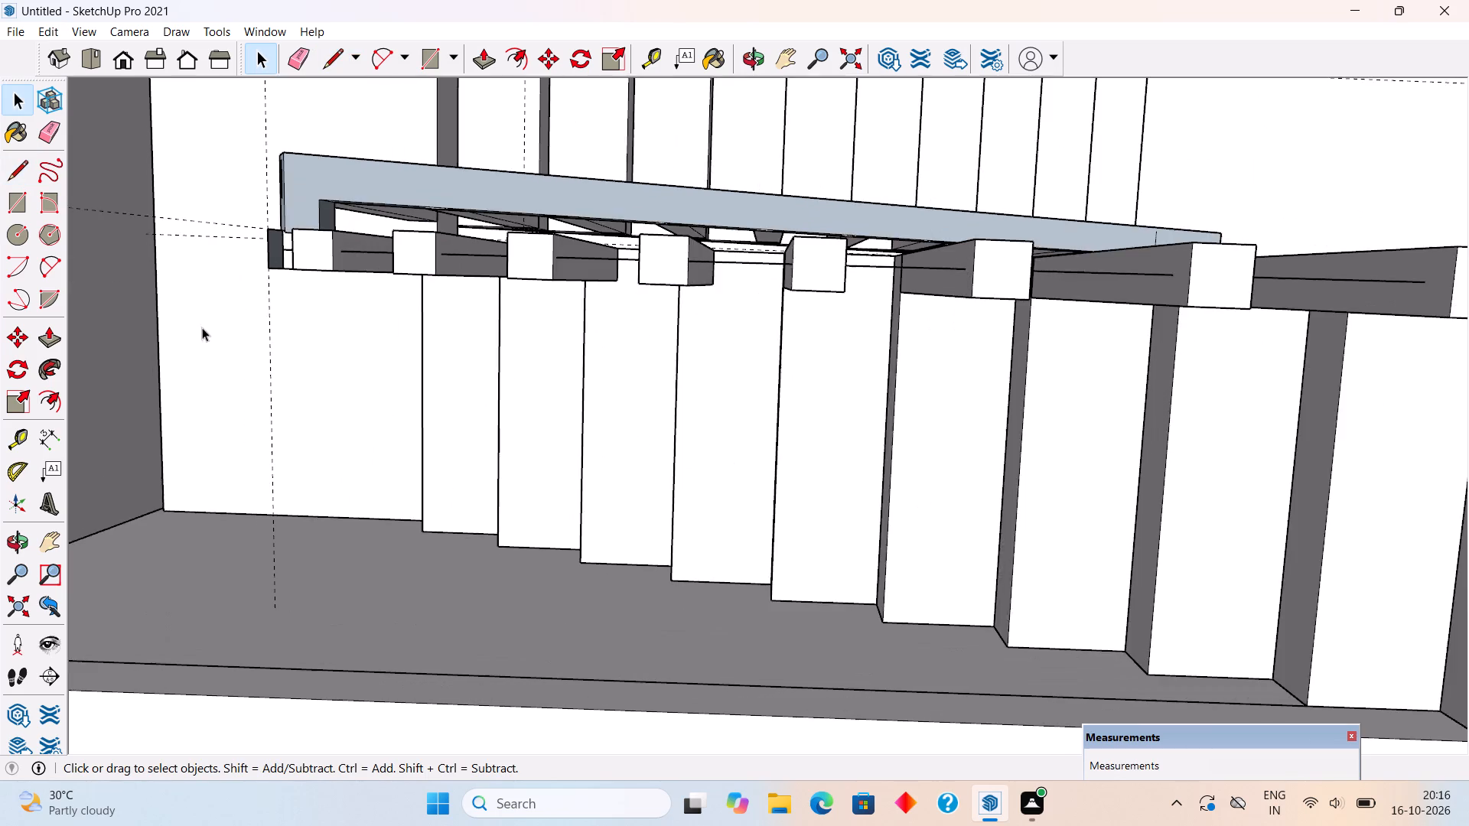
pyautogui.scroll(4, 202, 327)
pyautogui.click(54, 362)
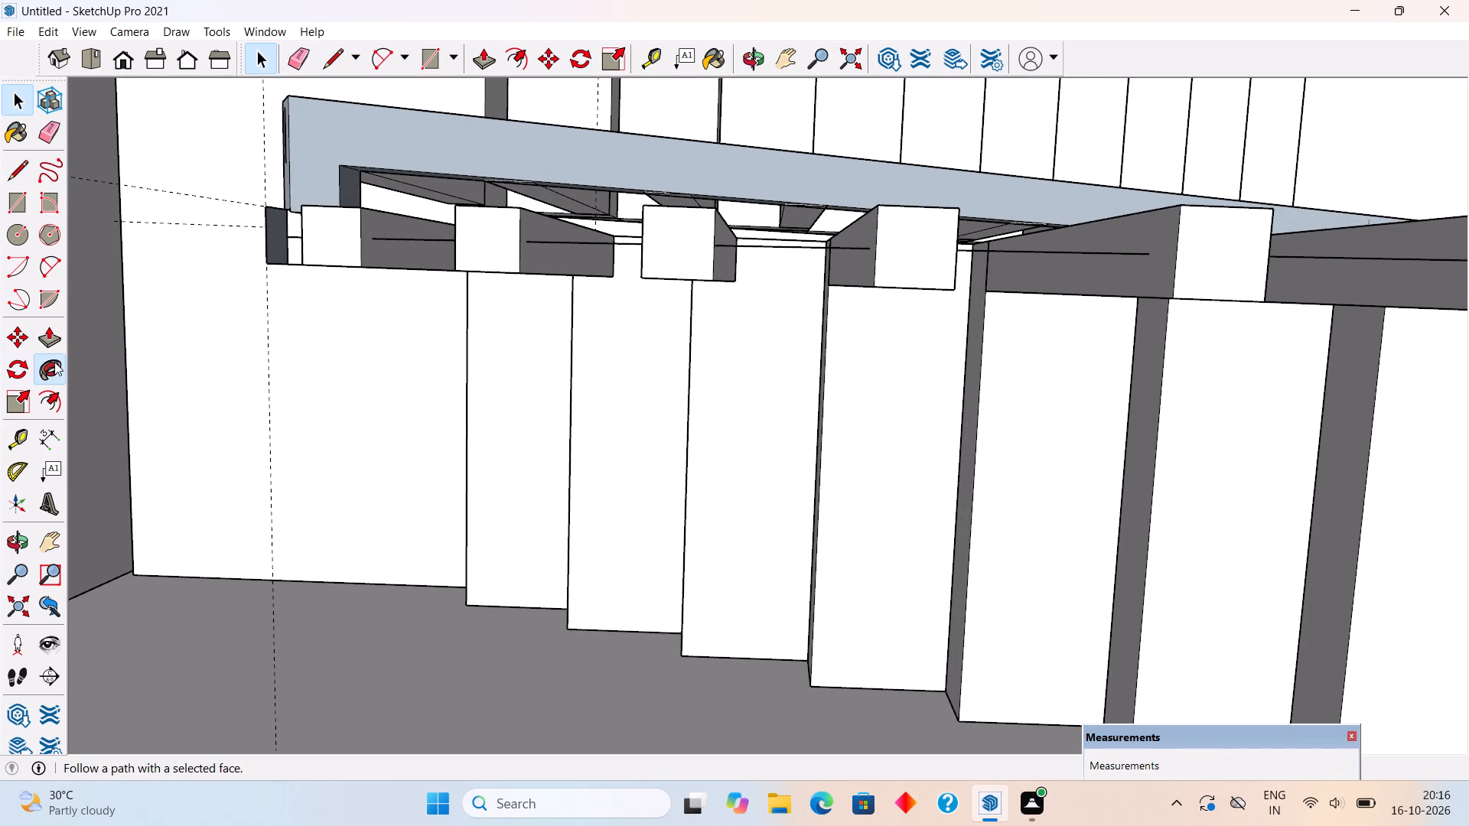
pyautogui.click(274, 239)
pyautogui.scroll(-3, 490, 227)
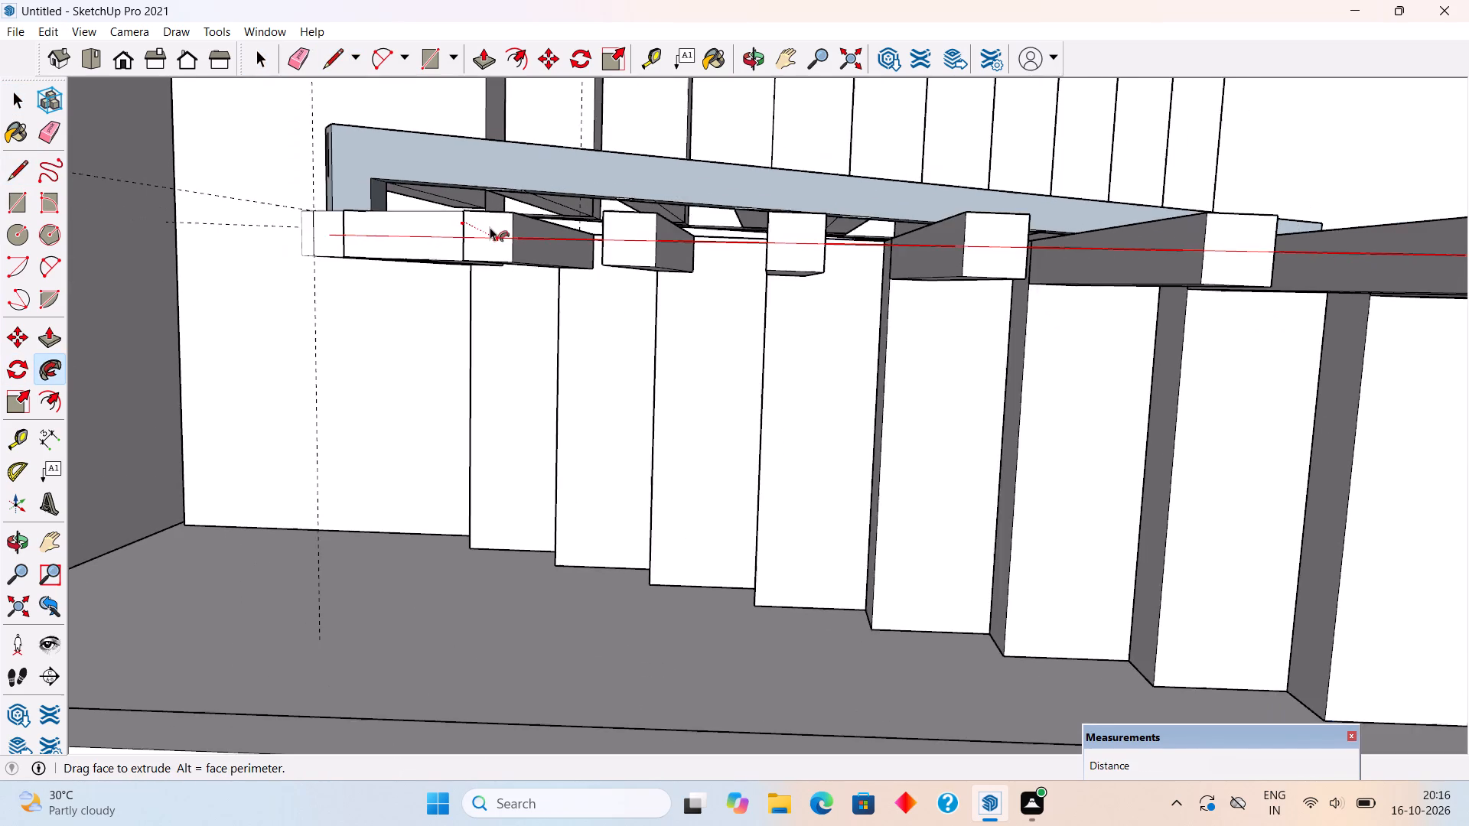
pyautogui.scroll(-11, 490, 227)
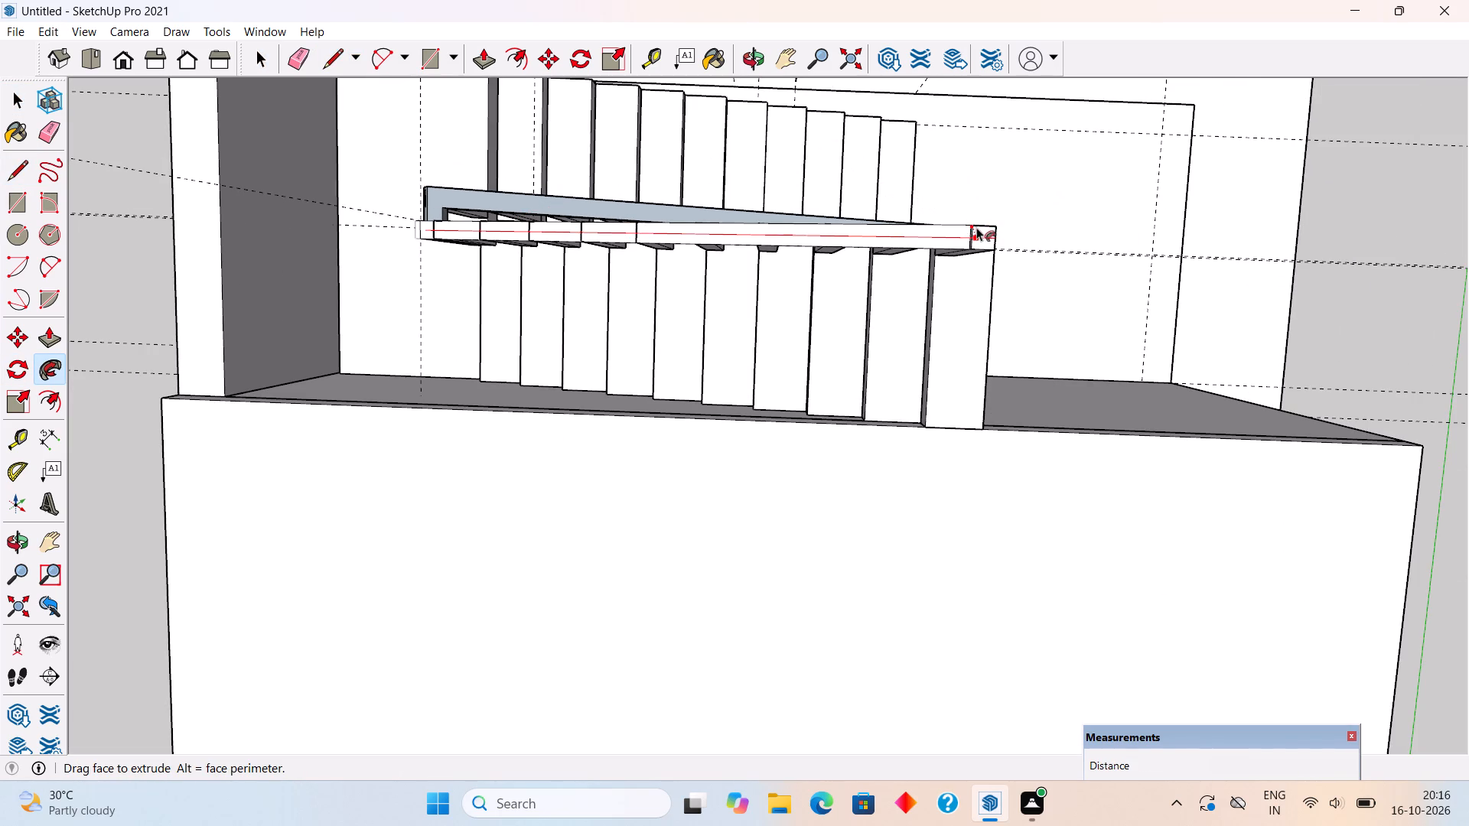
pyautogui.click(996, 236)
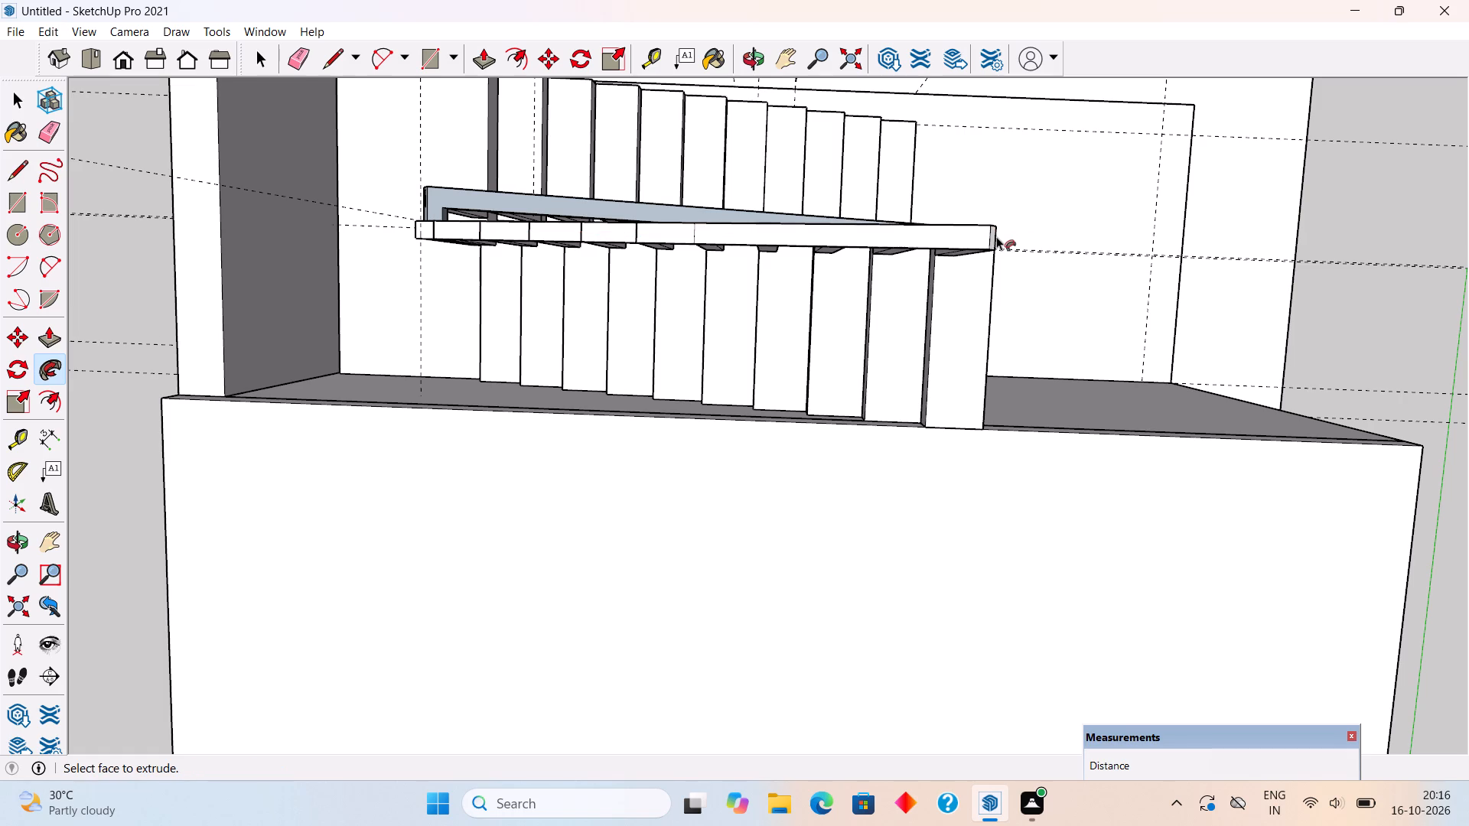
pyautogui.moveTo(1019, 242); pyautogui.dragTo(764, 186, button='middle')
pyautogui.scroll(-6, 764, 186)
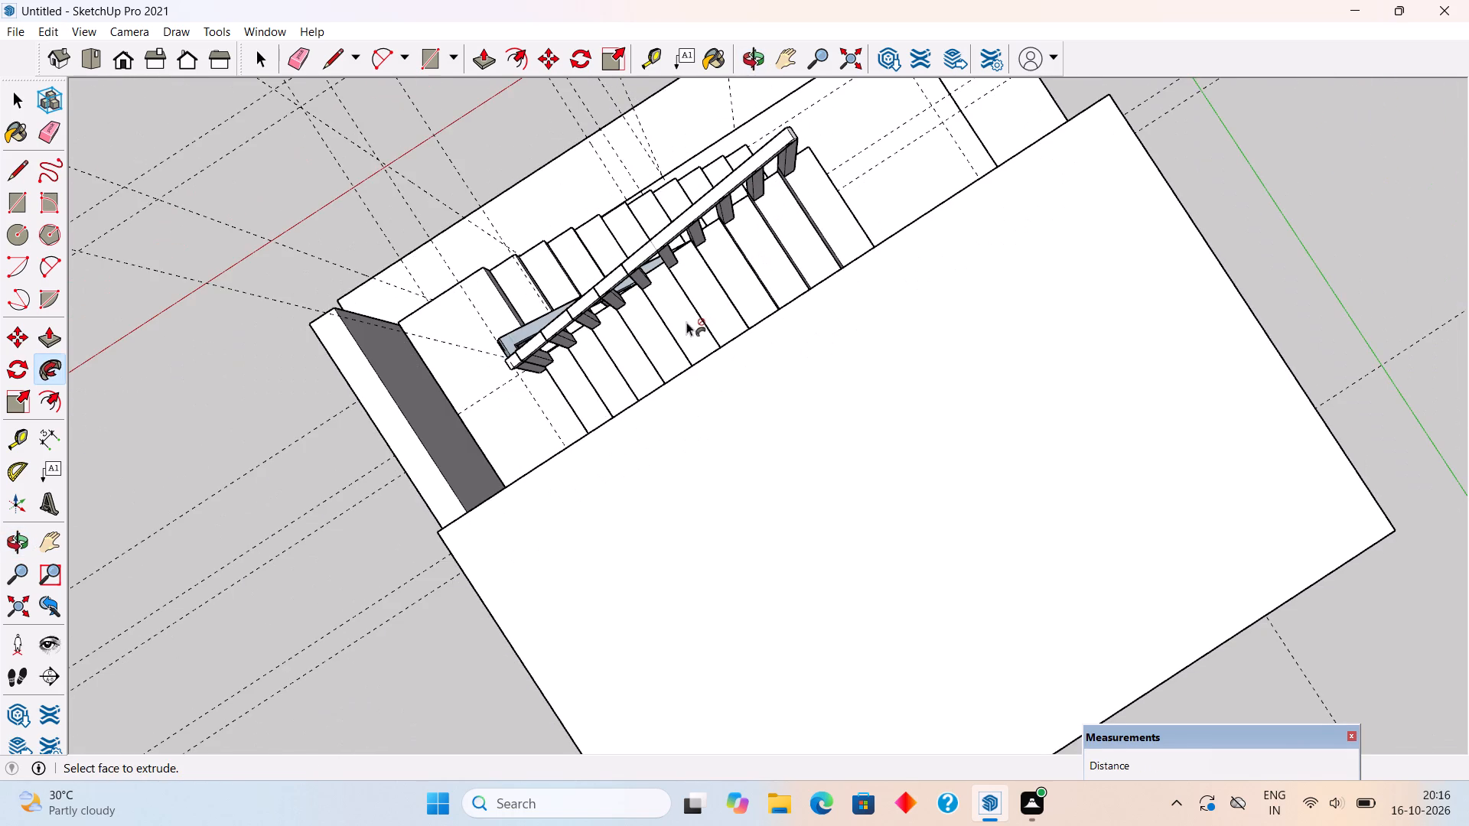
pyautogui.press('space')
# Select the whole upper-flight handrail and make it a group.
pyautogui.moveTo(625, 366); pyautogui.dragTo(1021, 207, button='middle')
pyautogui.moveTo(461, 535); pyautogui.dragTo(1166, 199, button='middle')
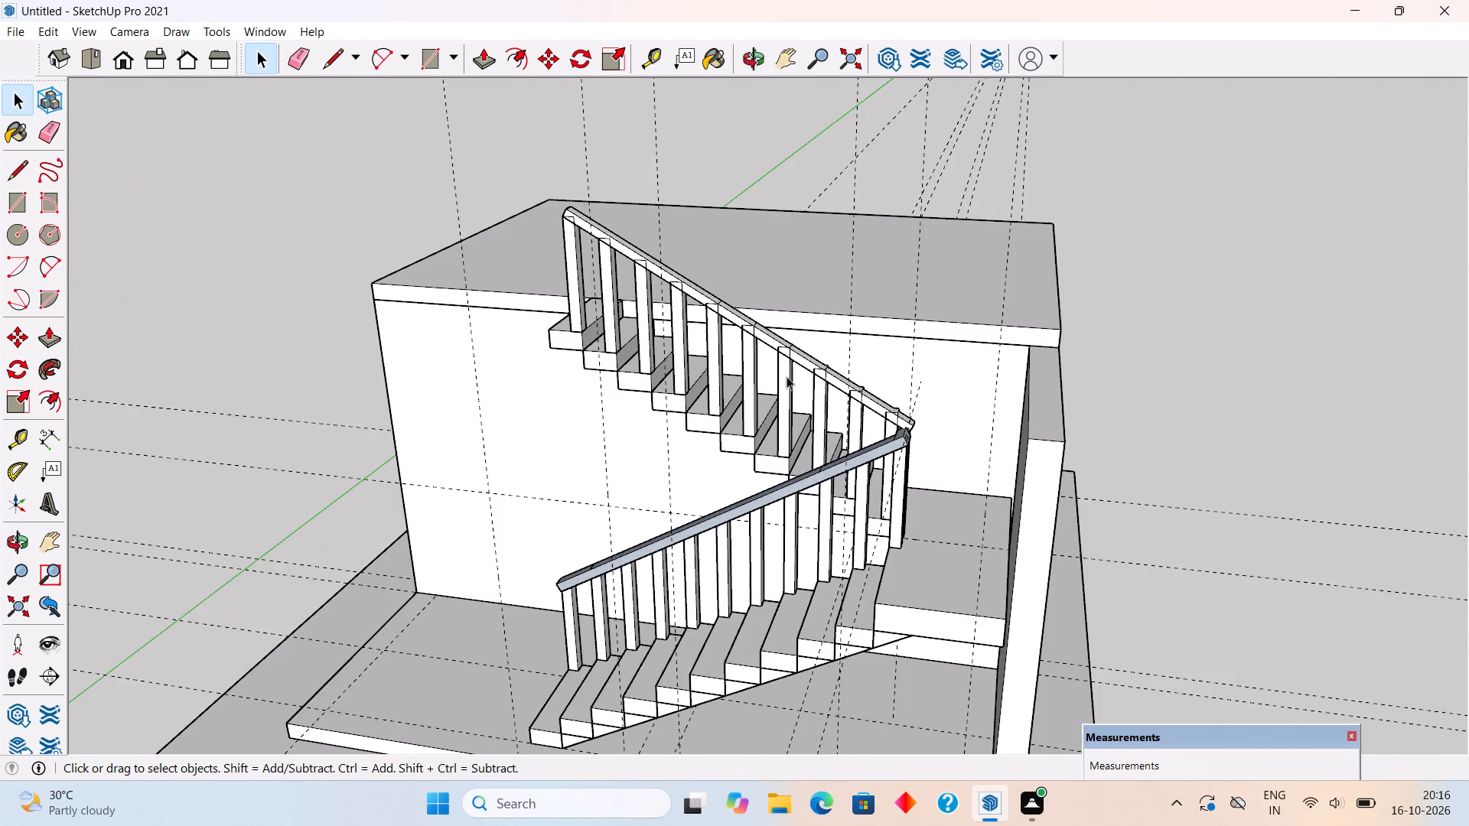
pyautogui.scroll(5, 705, 383)
pyautogui.moveTo(842, 291); pyautogui.dragTo(844, 362, button='middle')
pyautogui.scroll(5, 845, 362)
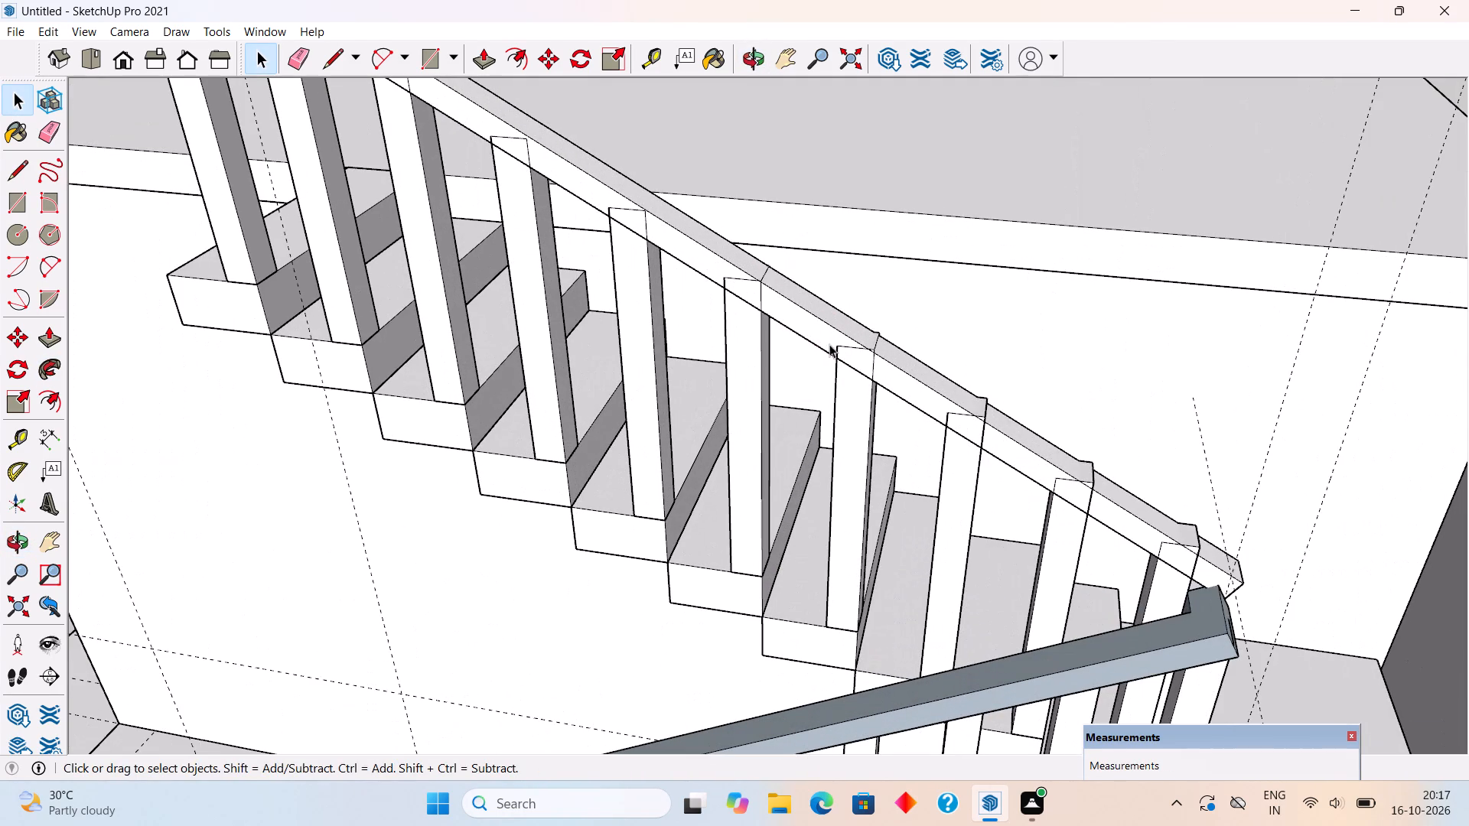
pyautogui.tripleClick(810, 337)
pyautogui.rightClick(810, 337)
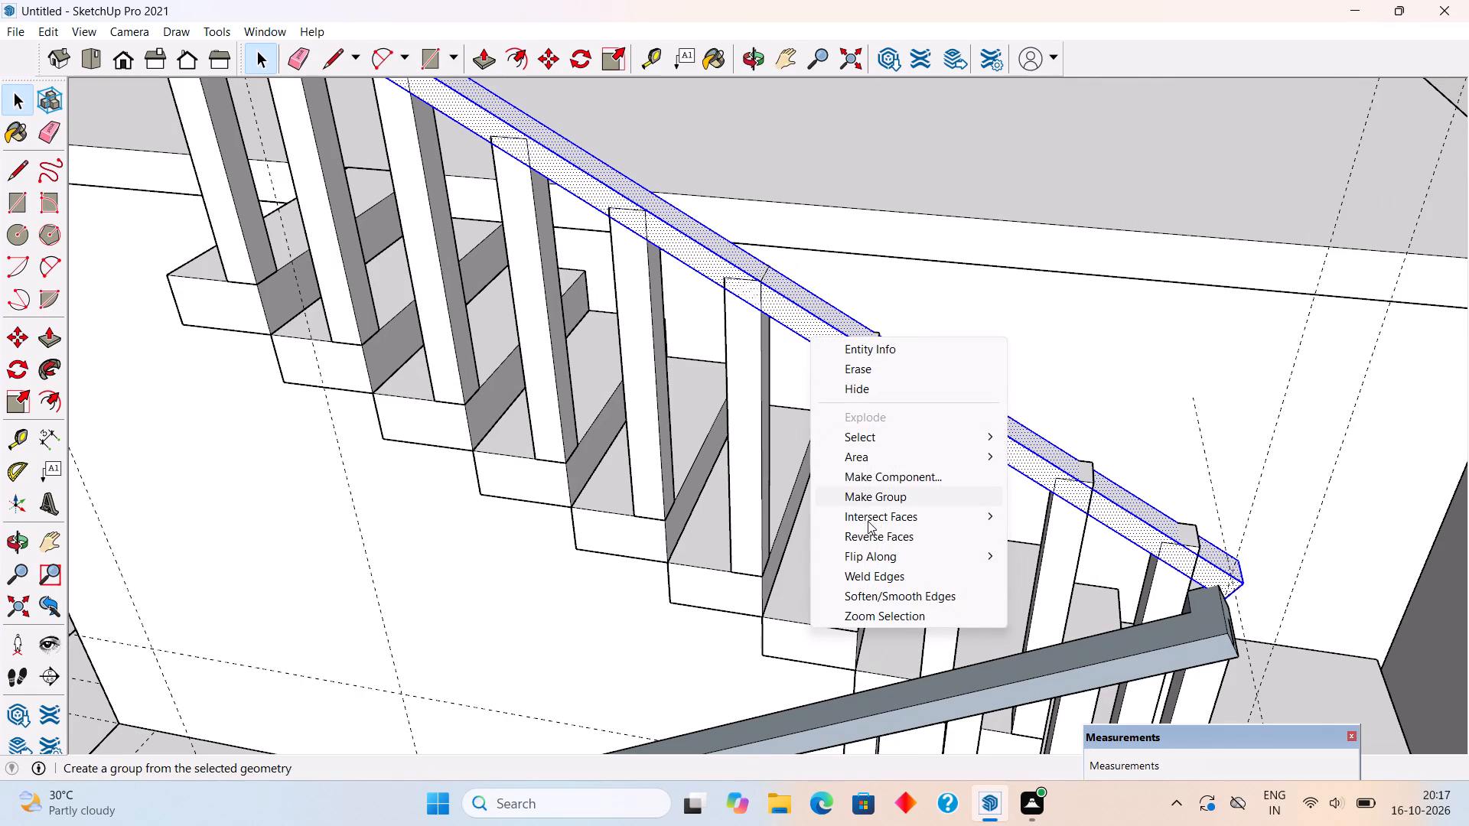
pyautogui.click(871, 503)
# Thicken the upper-flight handrail inside its group by pulling its side face out 0.3" and its top face out 0.5".
pyautogui.scroll(5, 812, 333)
pyautogui.tripleClick(811, 331)
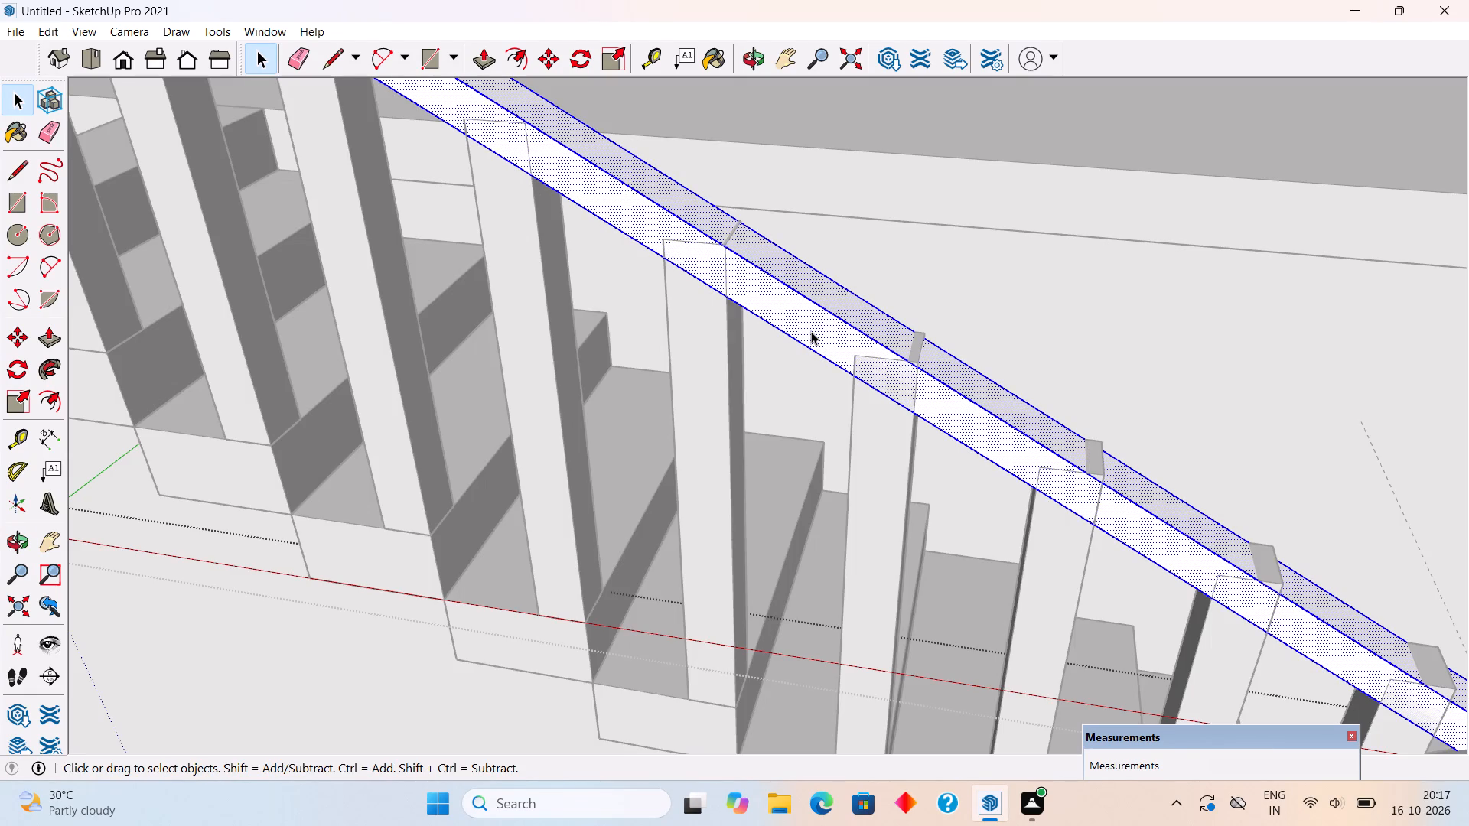
pyautogui.press('p')
pyautogui.click(814, 326)
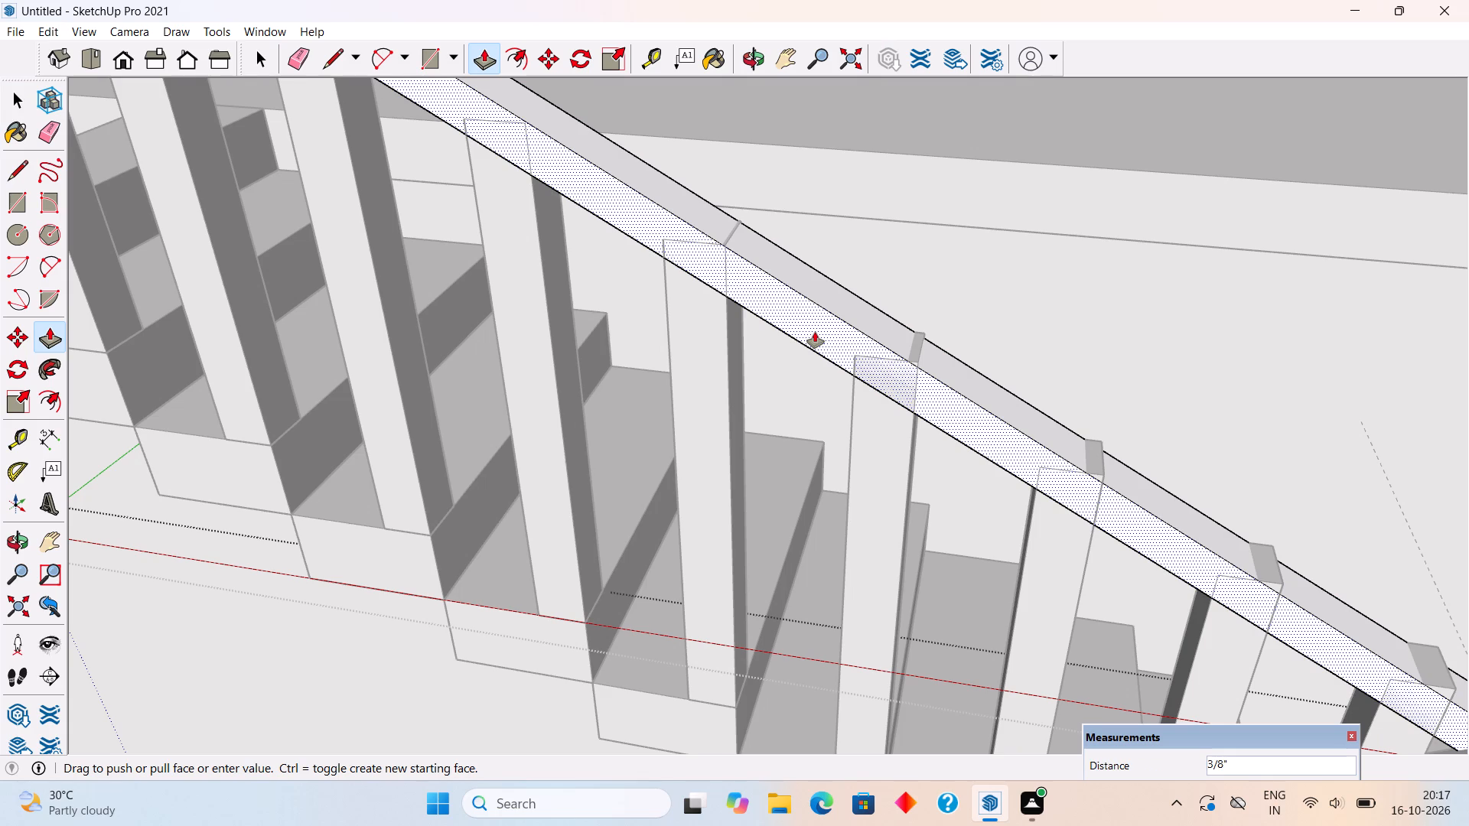
pyautogui.write('.3"')
pyautogui.press('Return')
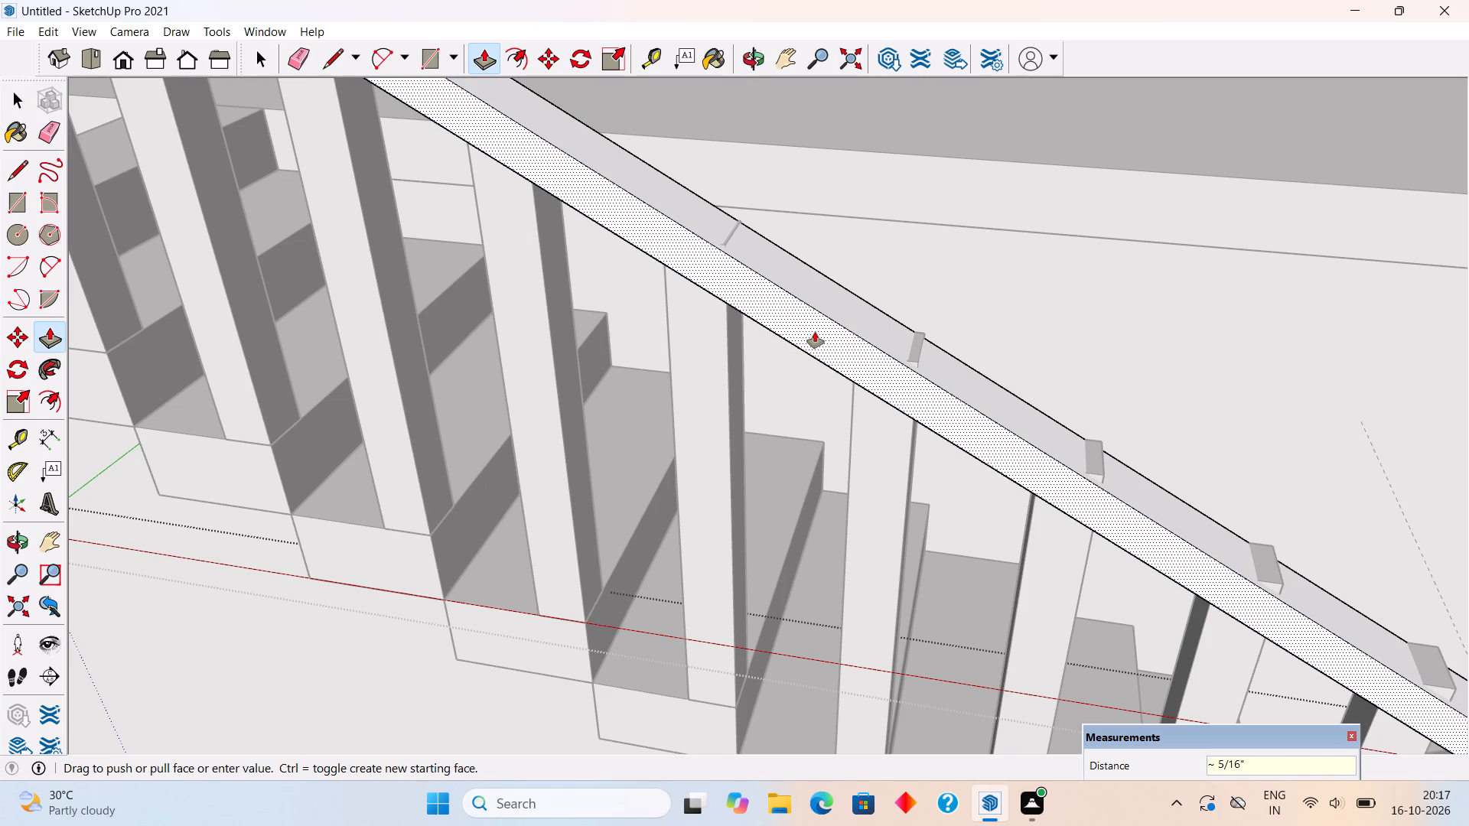
pyautogui.click(825, 296)
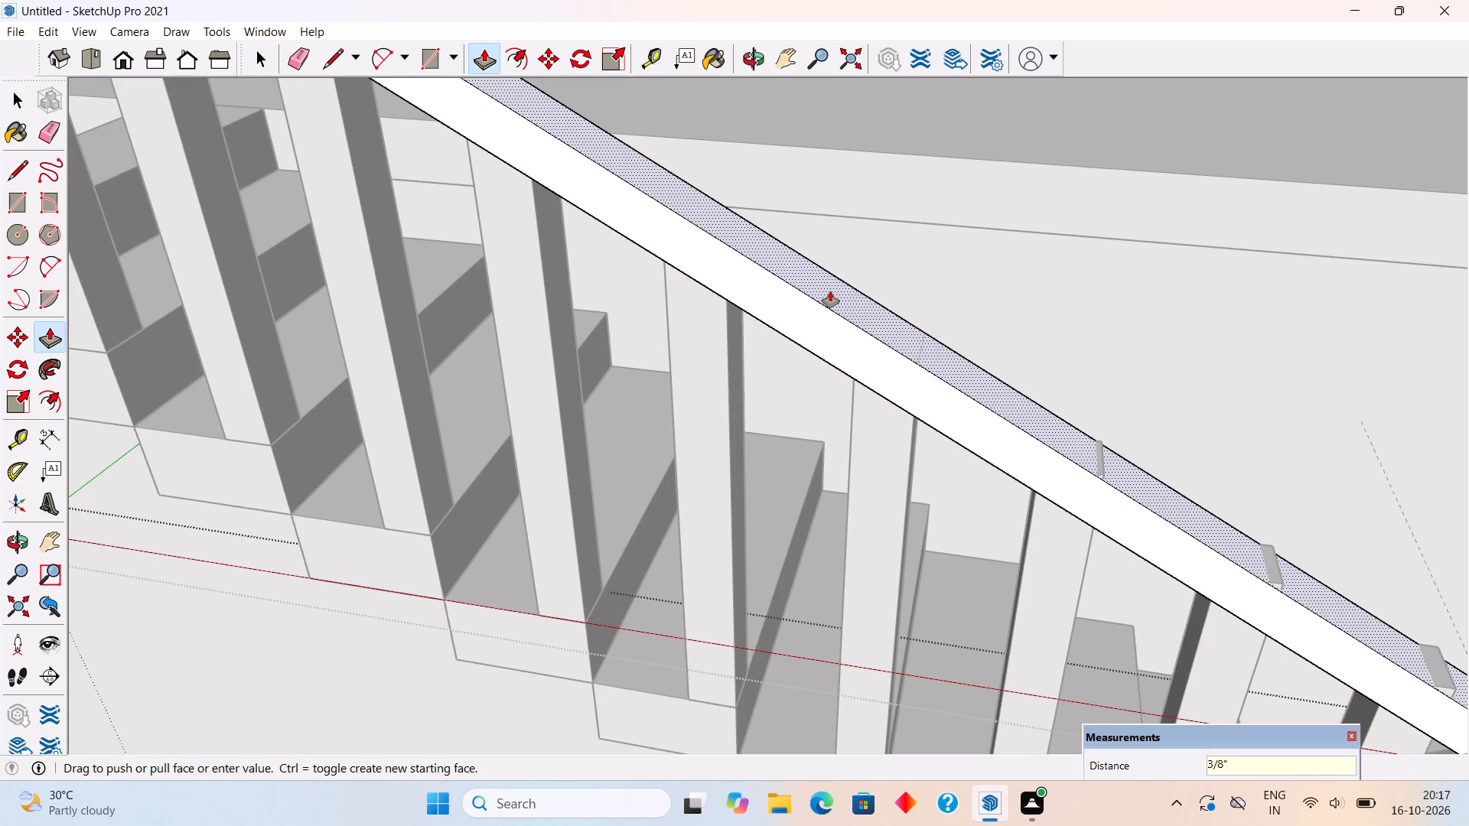
pyautogui.write('.5"')
pyautogui.press('Return')
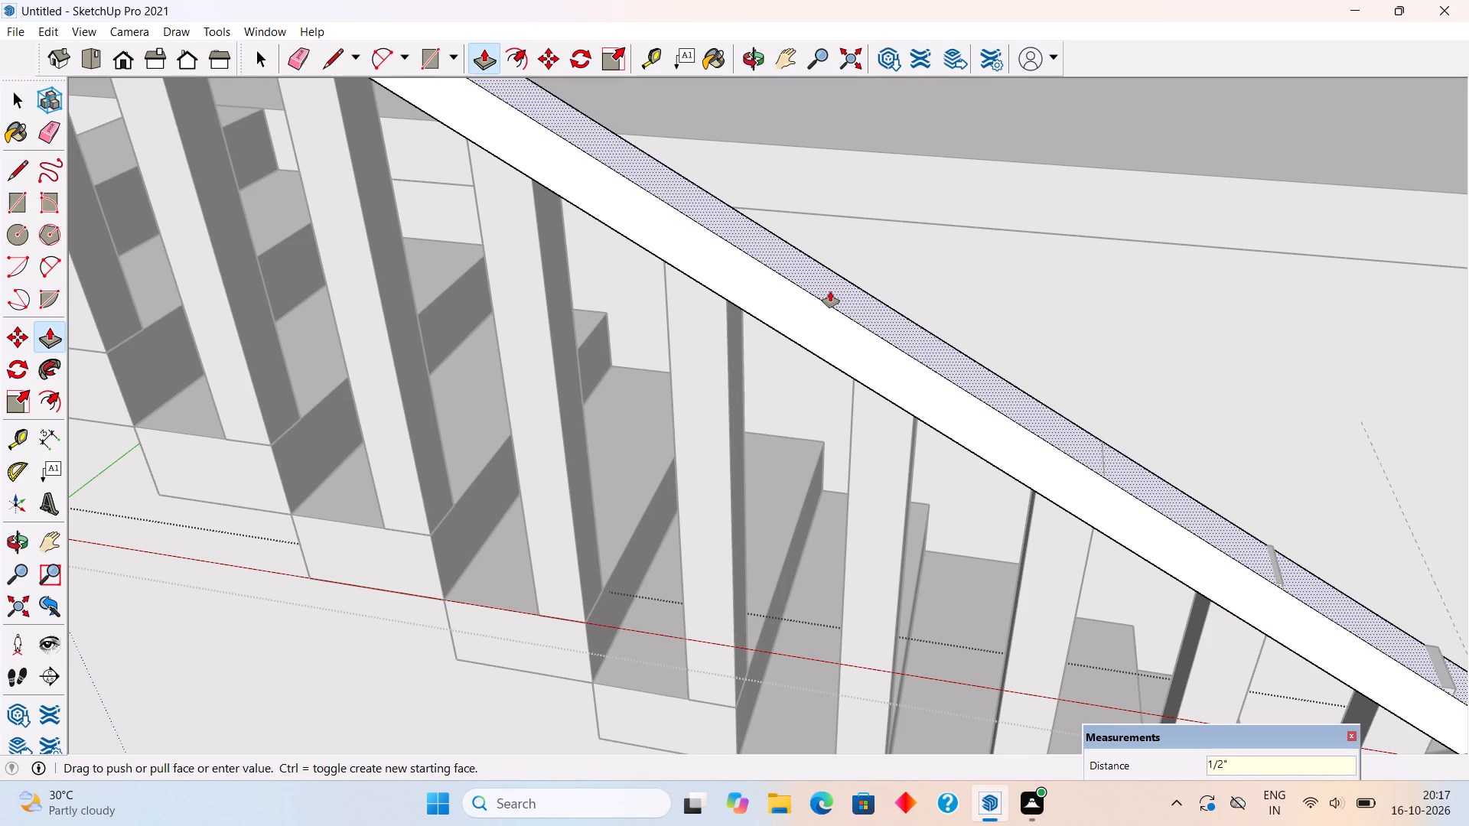
# Pull the upper-flight handrail's top face up about another 5/8" to cover the protruding post tops, and leave the group.
pyautogui.scroll(-13, 830, 291)
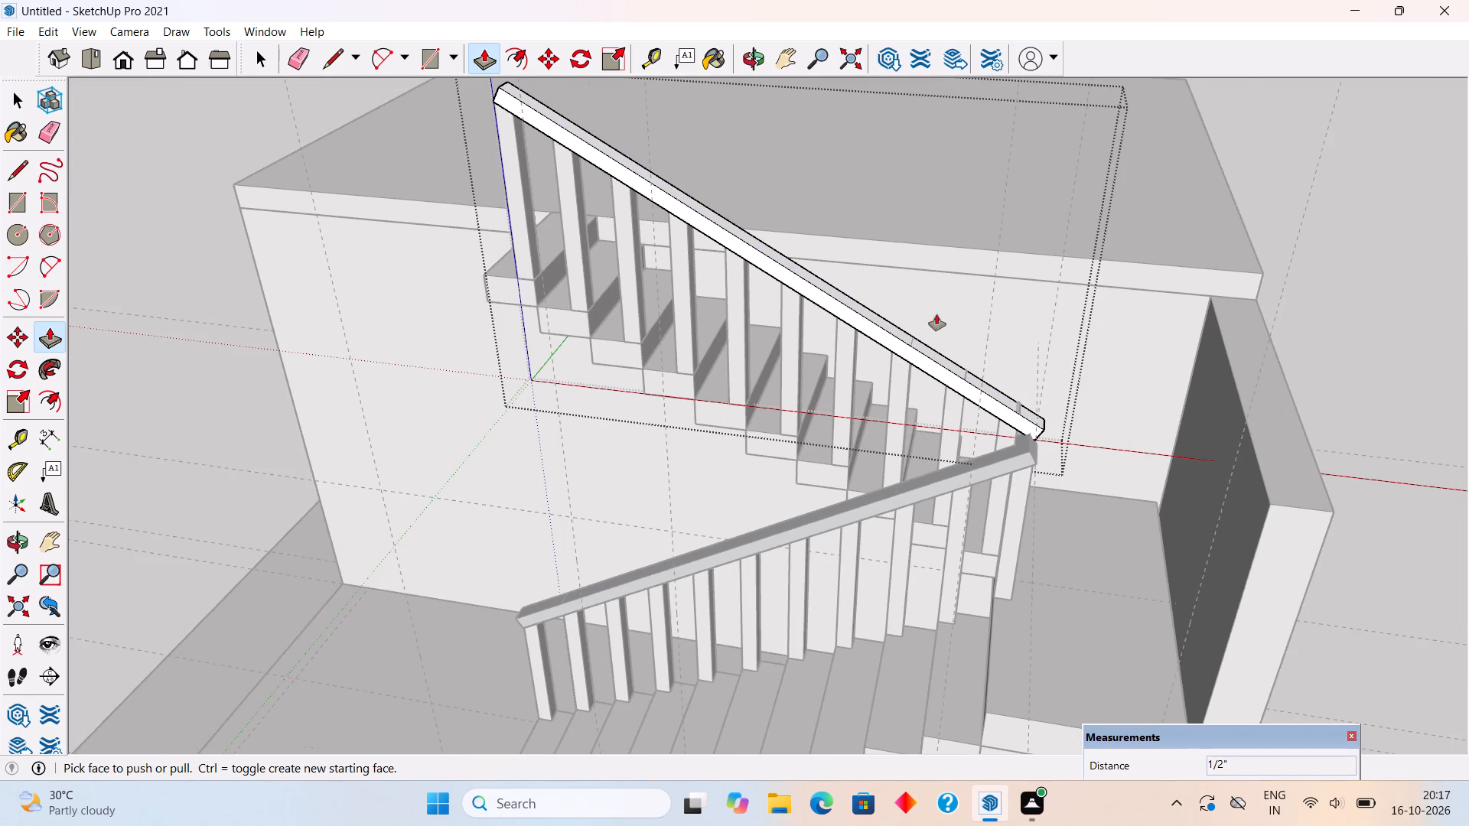
pyautogui.moveTo(974, 395); pyautogui.dragTo(941, 494, button='middle')
pyautogui.scroll(4, 984, 450)
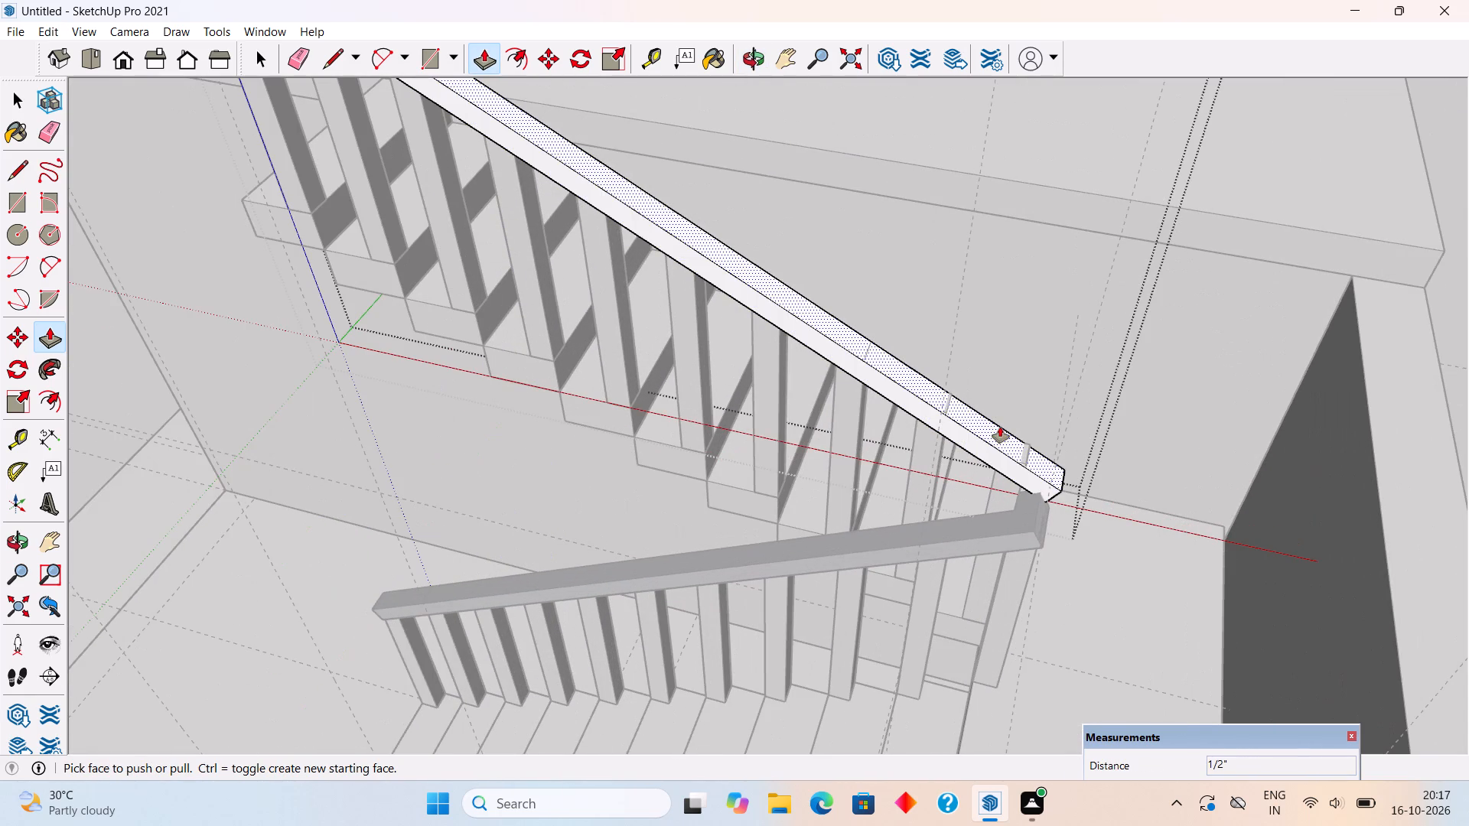
pyautogui.click(1000, 427)
pyautogui.click(1011, 434)
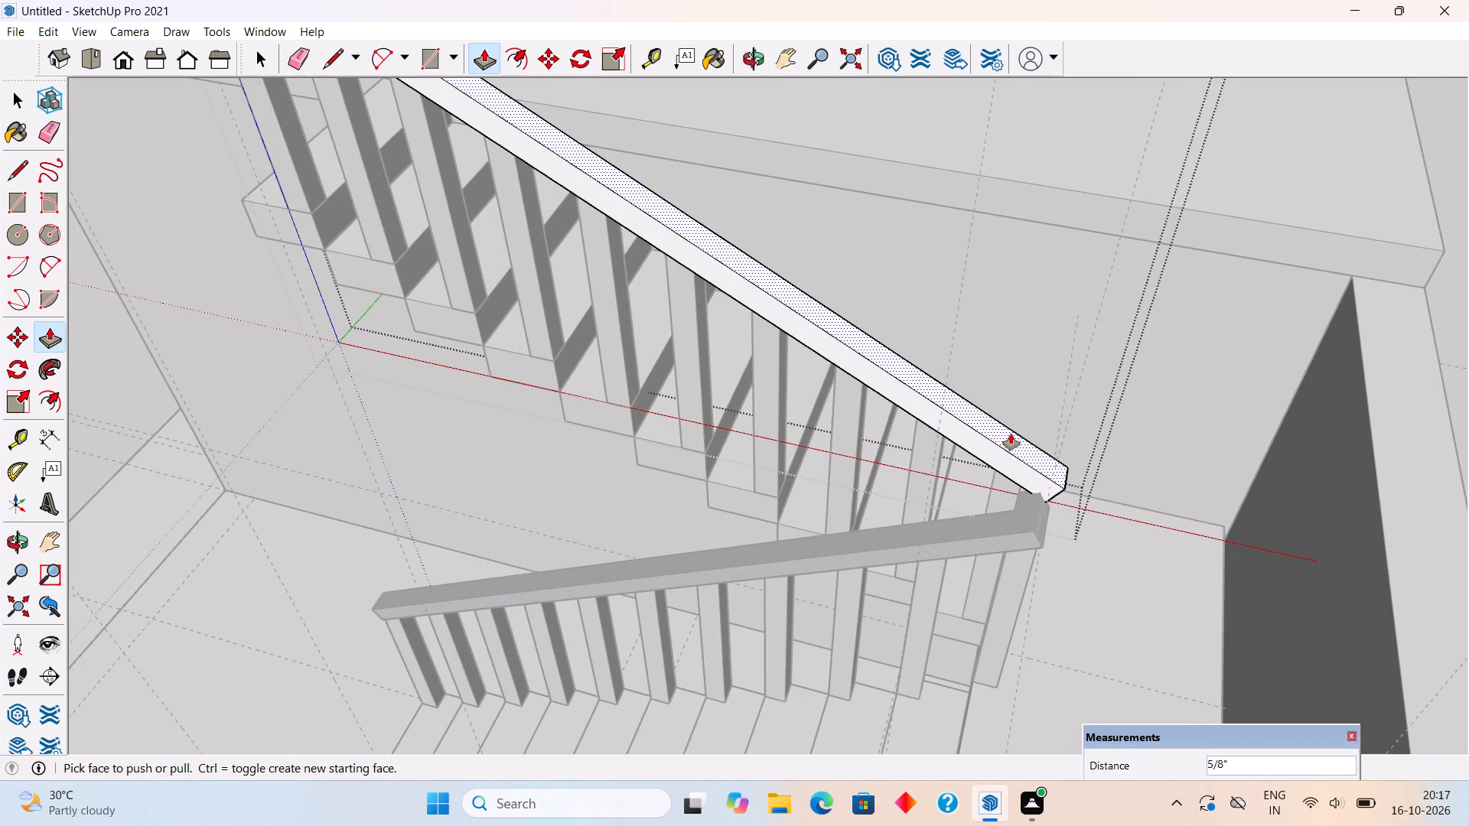
pyautogui.press('space')
pyautogui.scroll(-7, 1002, 444)
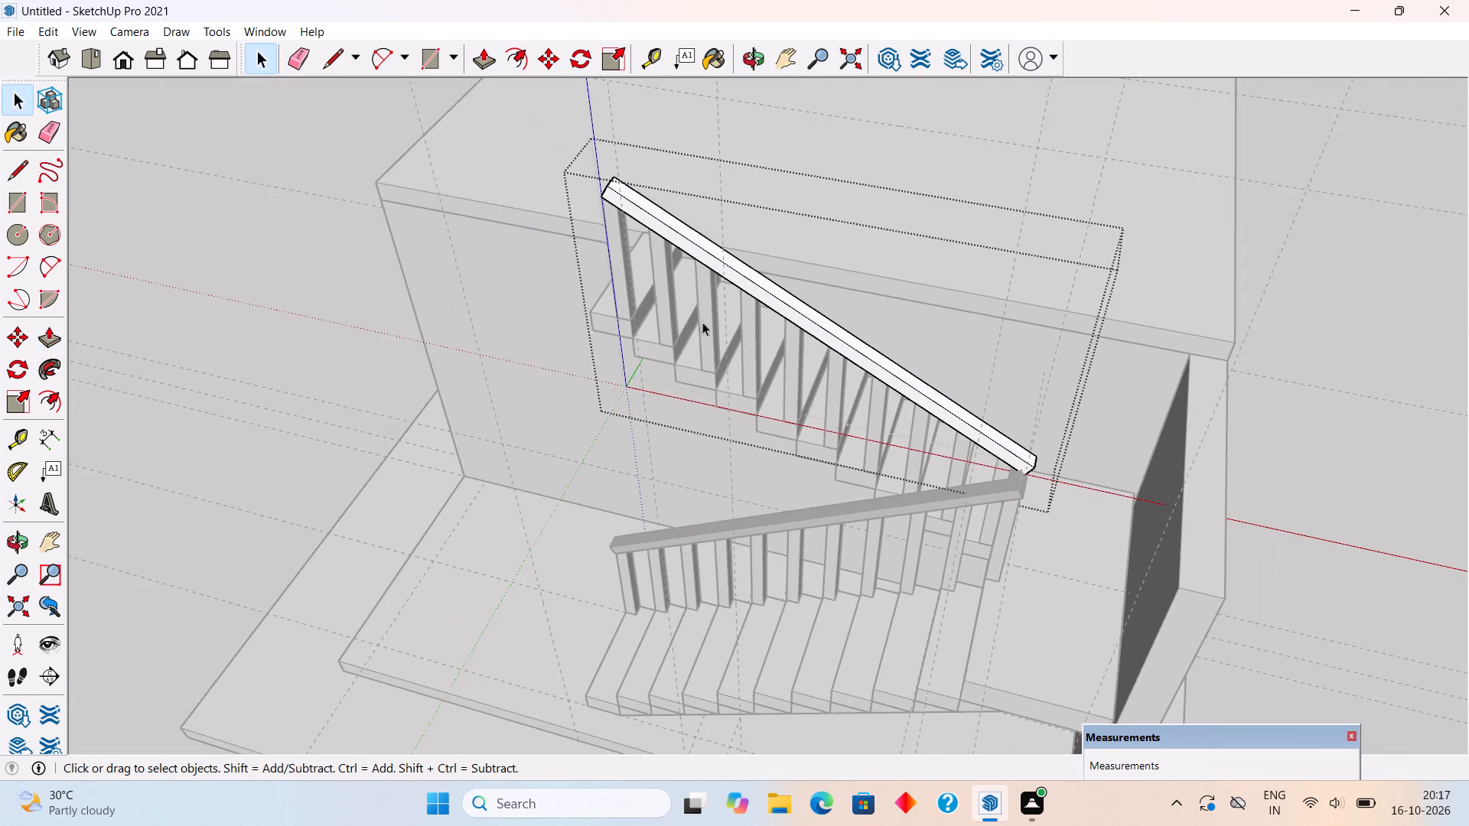
pyautogui.moveTo(516, 202); pyautogui.dragTo(1091, 152, button='middle')
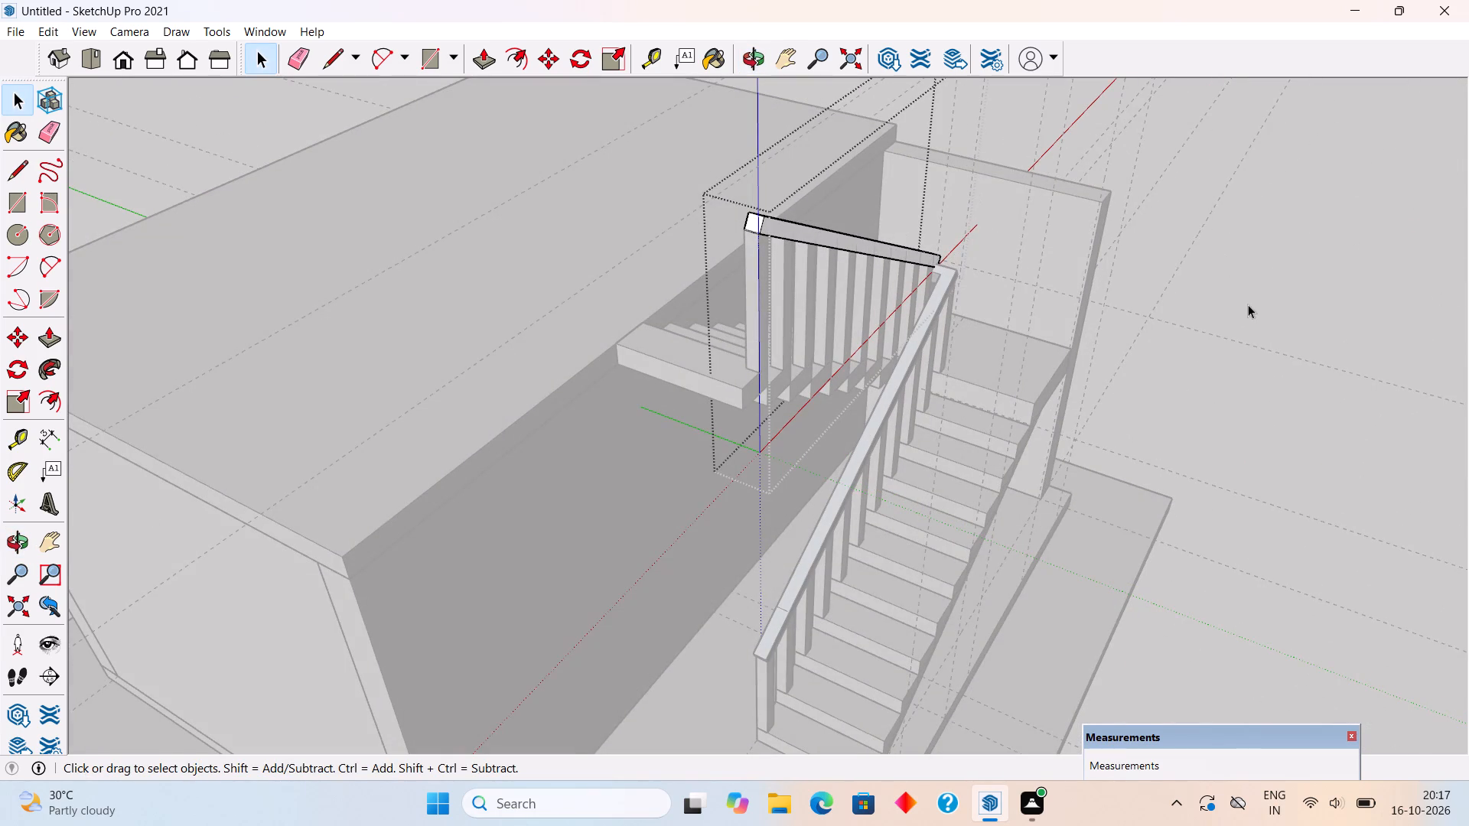
pyautogui.click(1248, 304)
# Pull the lower-flight handrail's landing-side end face outward about 3 3/16" inside its group, and leave the group.
pyautogui.moveTo(1057, 337); pyautogui.dragTo(214, 240, button='middle')
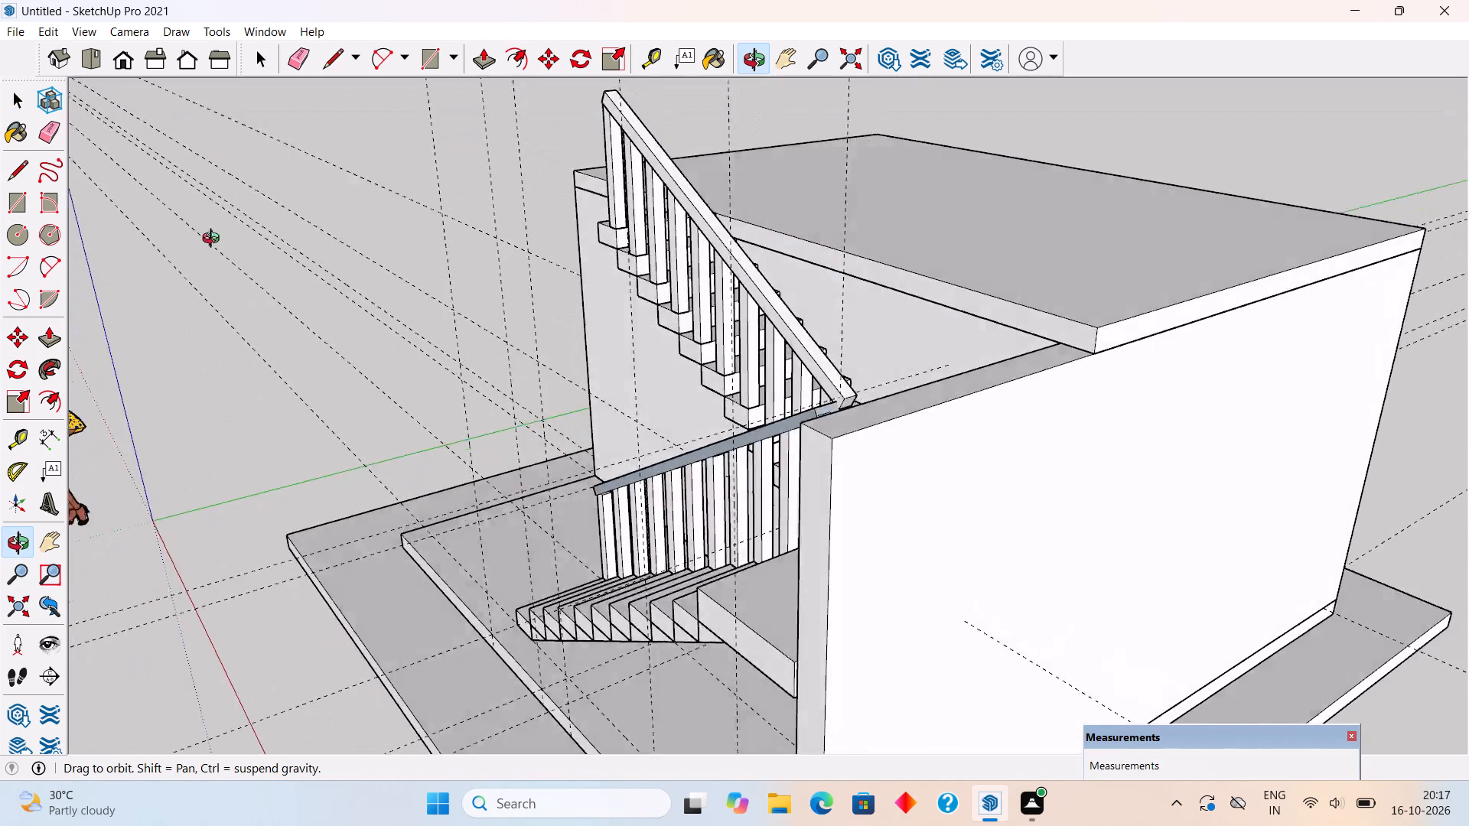
pyautogui.moveTo(214, 240); pyautogui.dragTo(225, 282, button='middle')
pyautogui.scroll(8, 750, 372)
pyautogui.moveTo(1025, 473); pyautogui.dragTo(929, 403, button='middle')
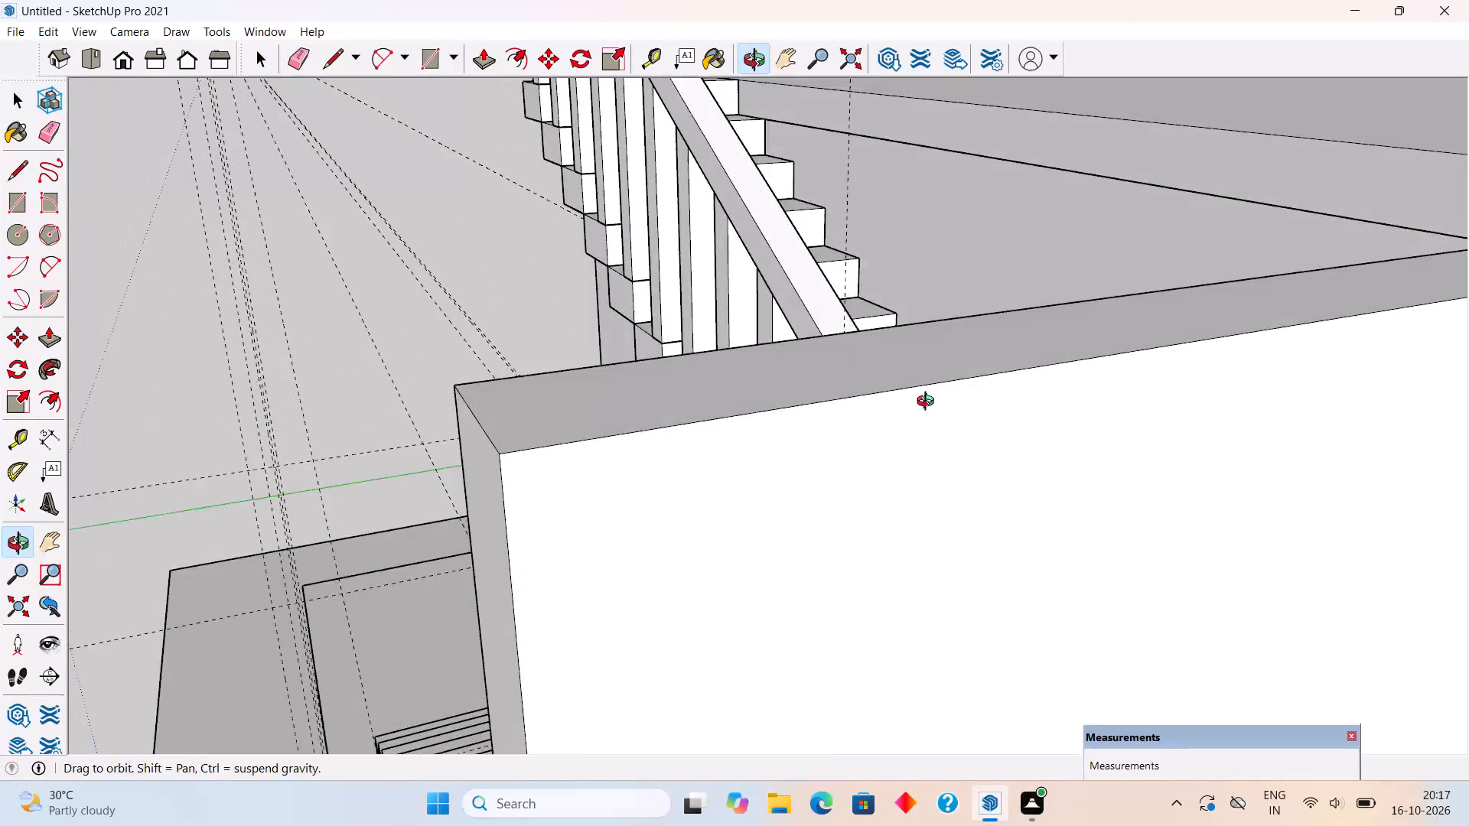
pyautogui.moveTo(929, 403); pyautogui.dragTo(938, 449, button='middle')
pyautogui.scroll(6, 851, 486)
pyautogui.moveTo(826, 459); pyautogui.dragTo(991, 587, button='middle')
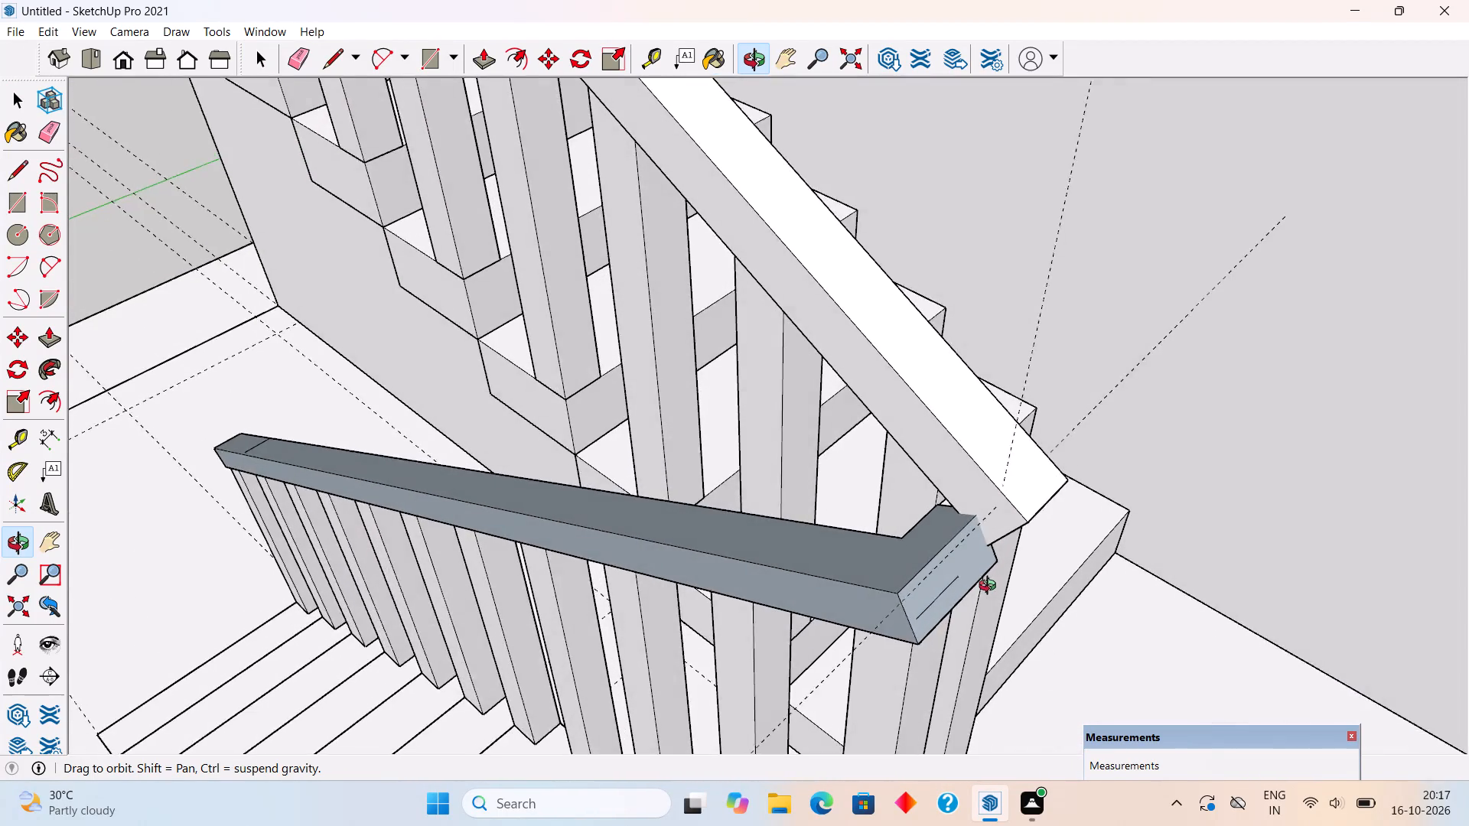
pyautogui.moveTo(991, 587); pyautogui.dragTo(886, 458, button='middle')
pyautogui.scroll(-1, 890, 431)
pyautogui.scroll(2, 886, 458)
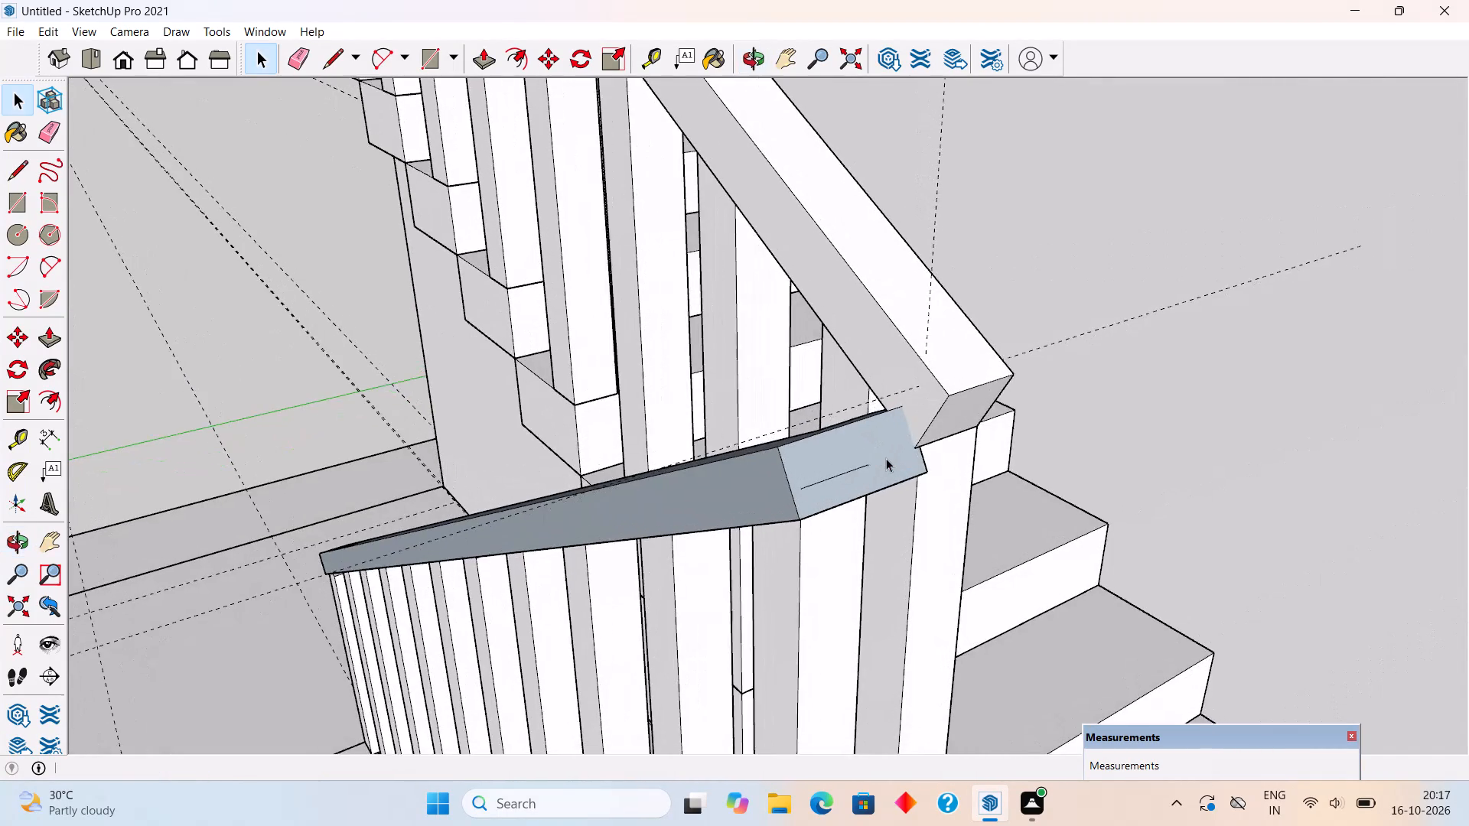
pyautogui.scroll(3, 892, 455)
pyautogui.tripleClick(900, 451)
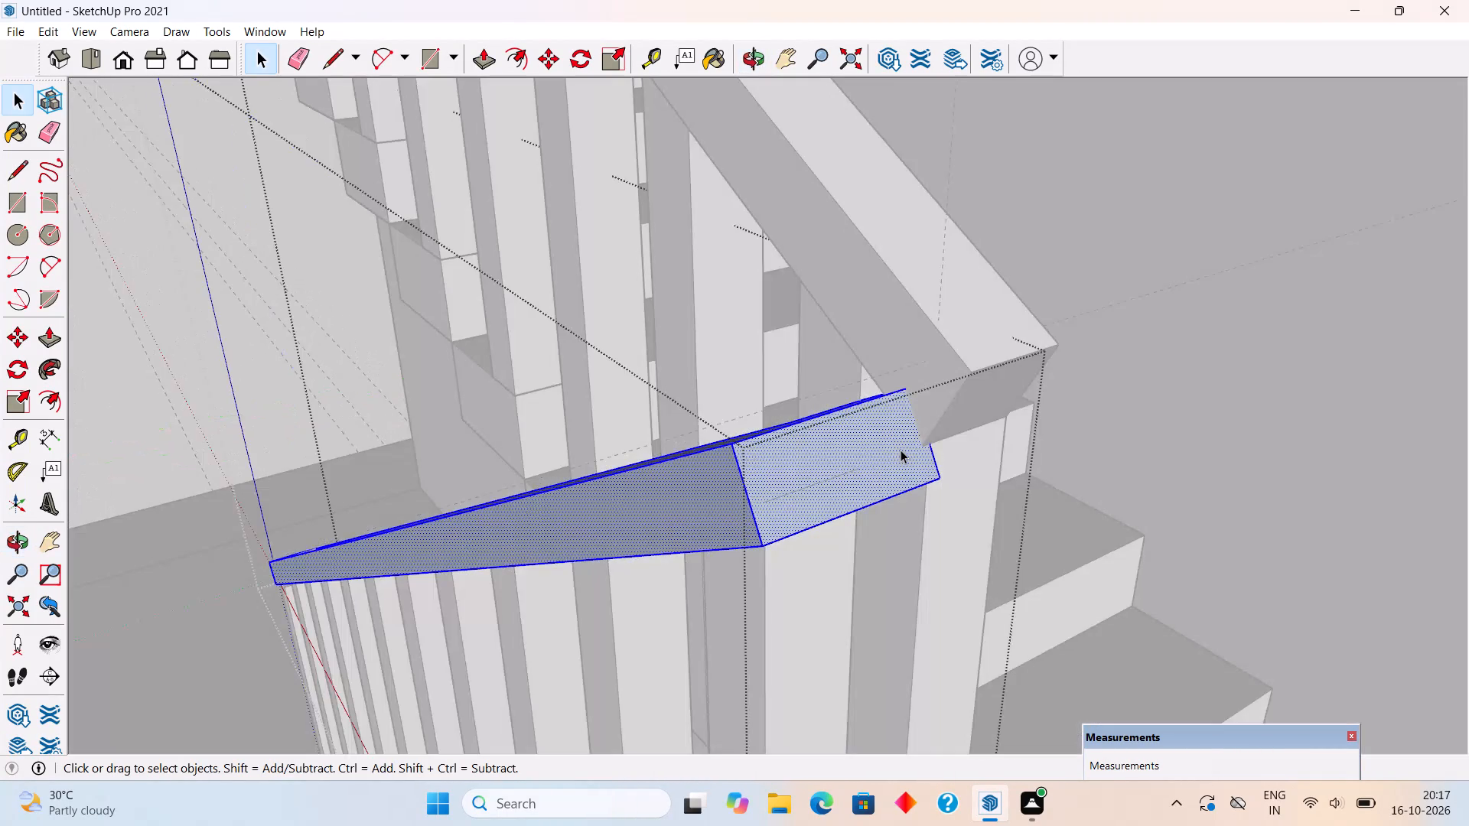
pyautogui.press('p')
pyautogui.click(891, 438)
pyautogui.click(961, 376)
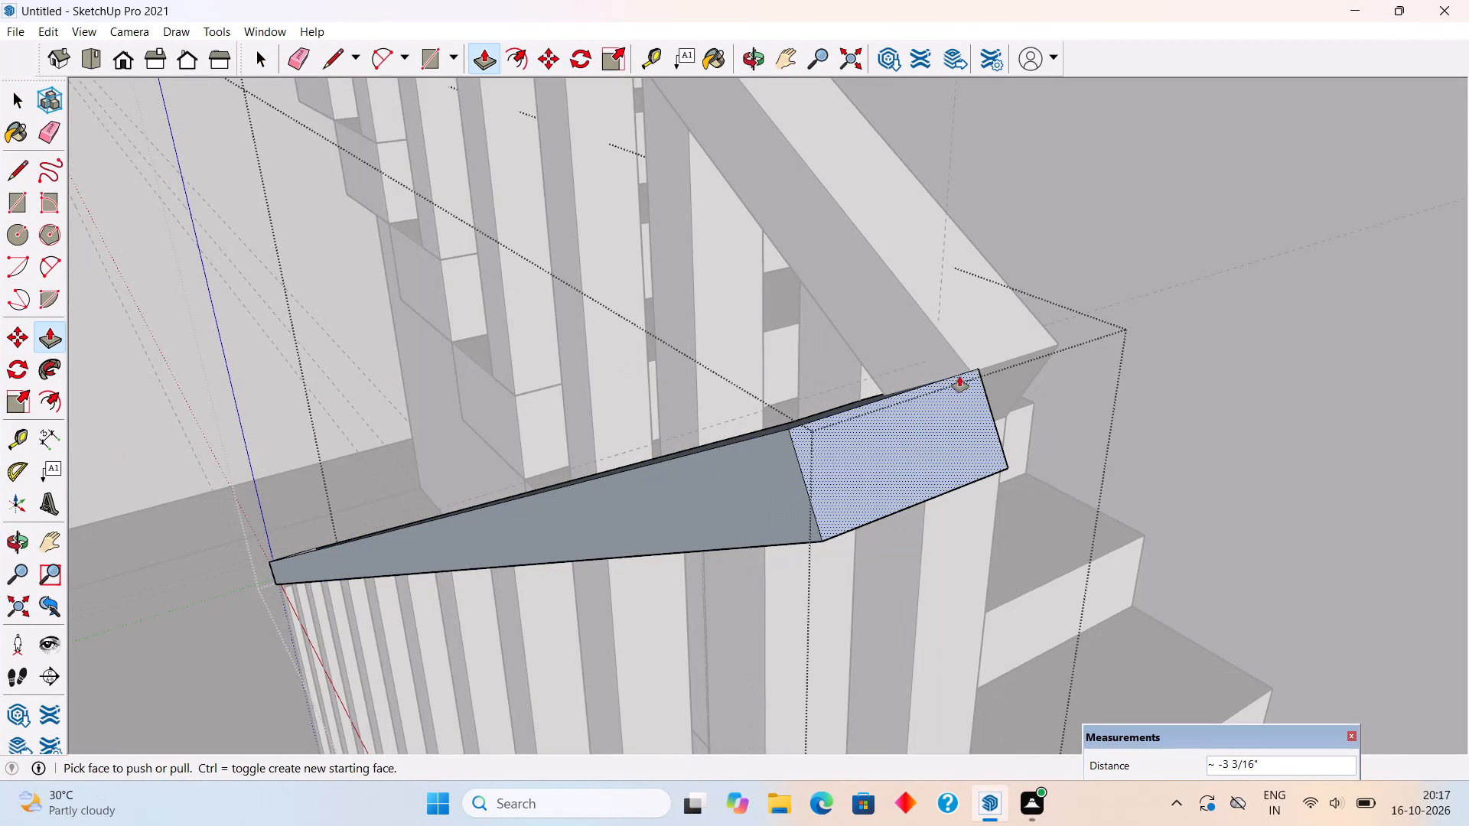
pyautogui.press('space')
pyautogui.scroll(-13, 950, 383)
pyautogui.click(360, 288)
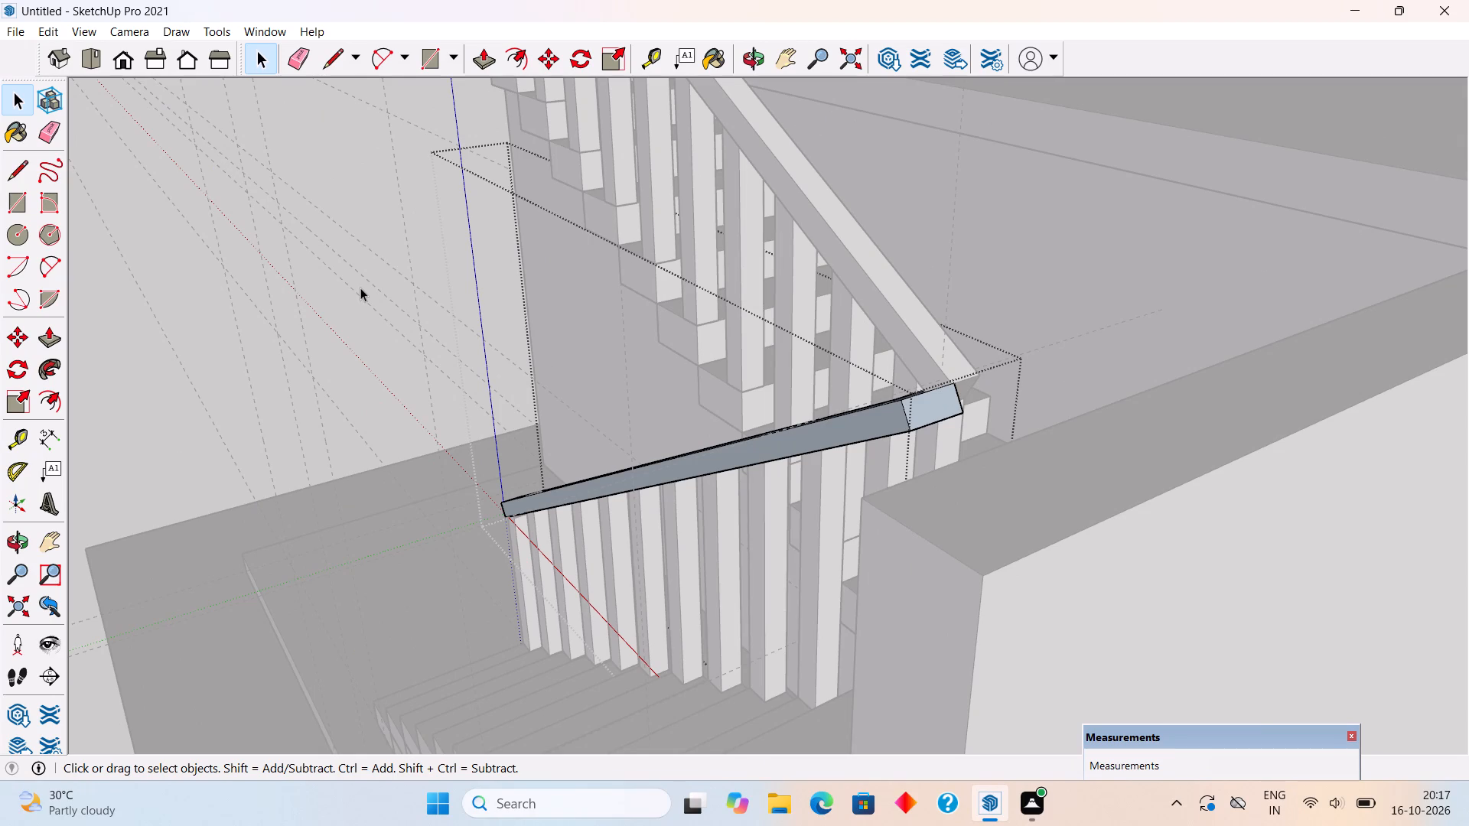
# Extend the upper-flight handrail's lower end face outward about 2 11/16" past the lower handrail, and leave the group.
pyautogui.moveTo(792, 443); pyautogui.dragTo(516, 658, button='middle')
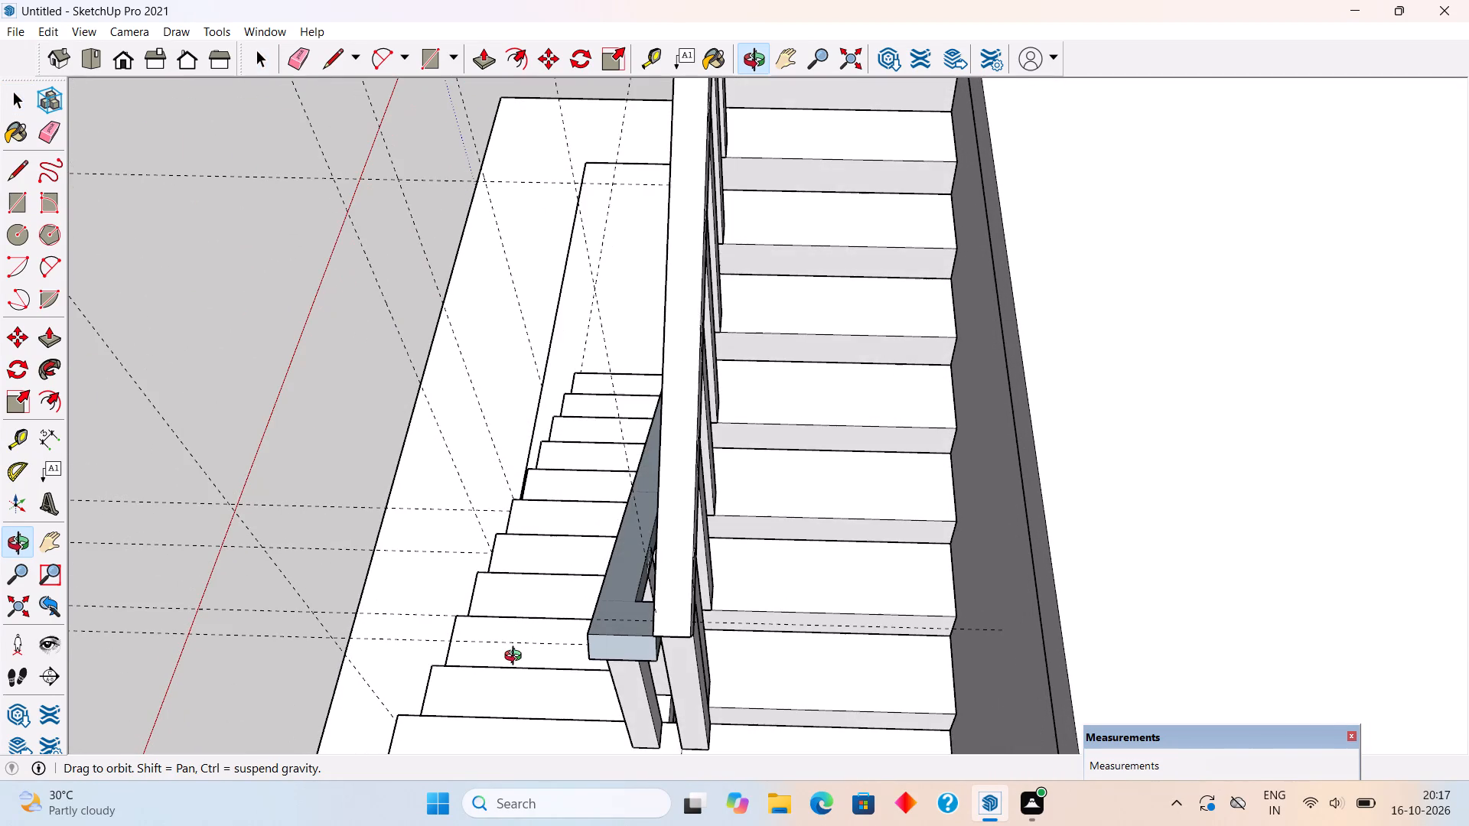
pyautogui.moveTo(516, 658); pyautogui.dragTo(466, 495, button='middle')
pyautogui.scroll(5, 620, 491)
pyautogui.scroll(-1, 618, 405)
pyautogui.scroll(5, 617, 405)
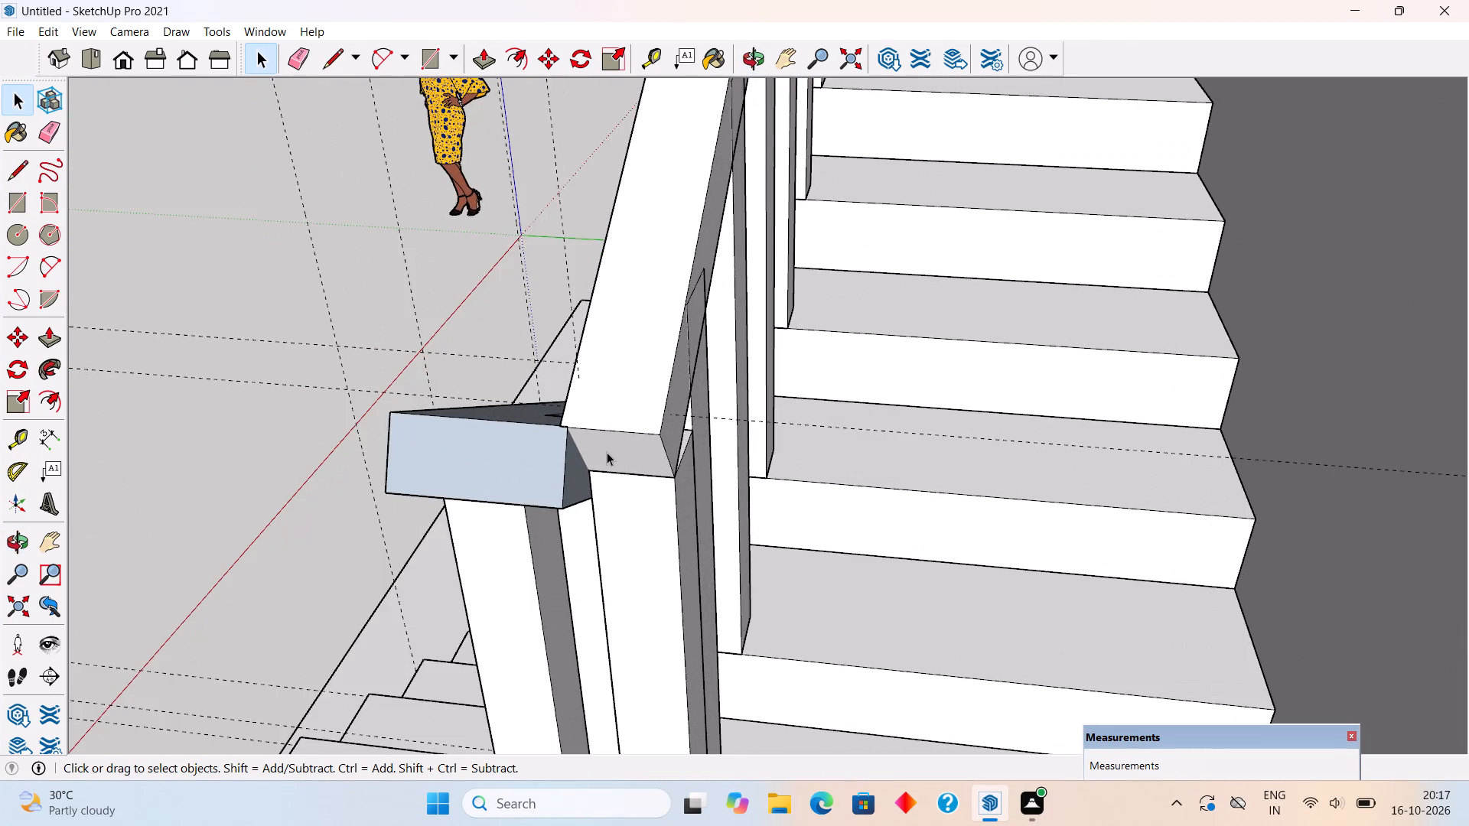
pyautogui.tripleClick(607, 452)
pyautogui.press('p')
pyautogui.click(607, 452)
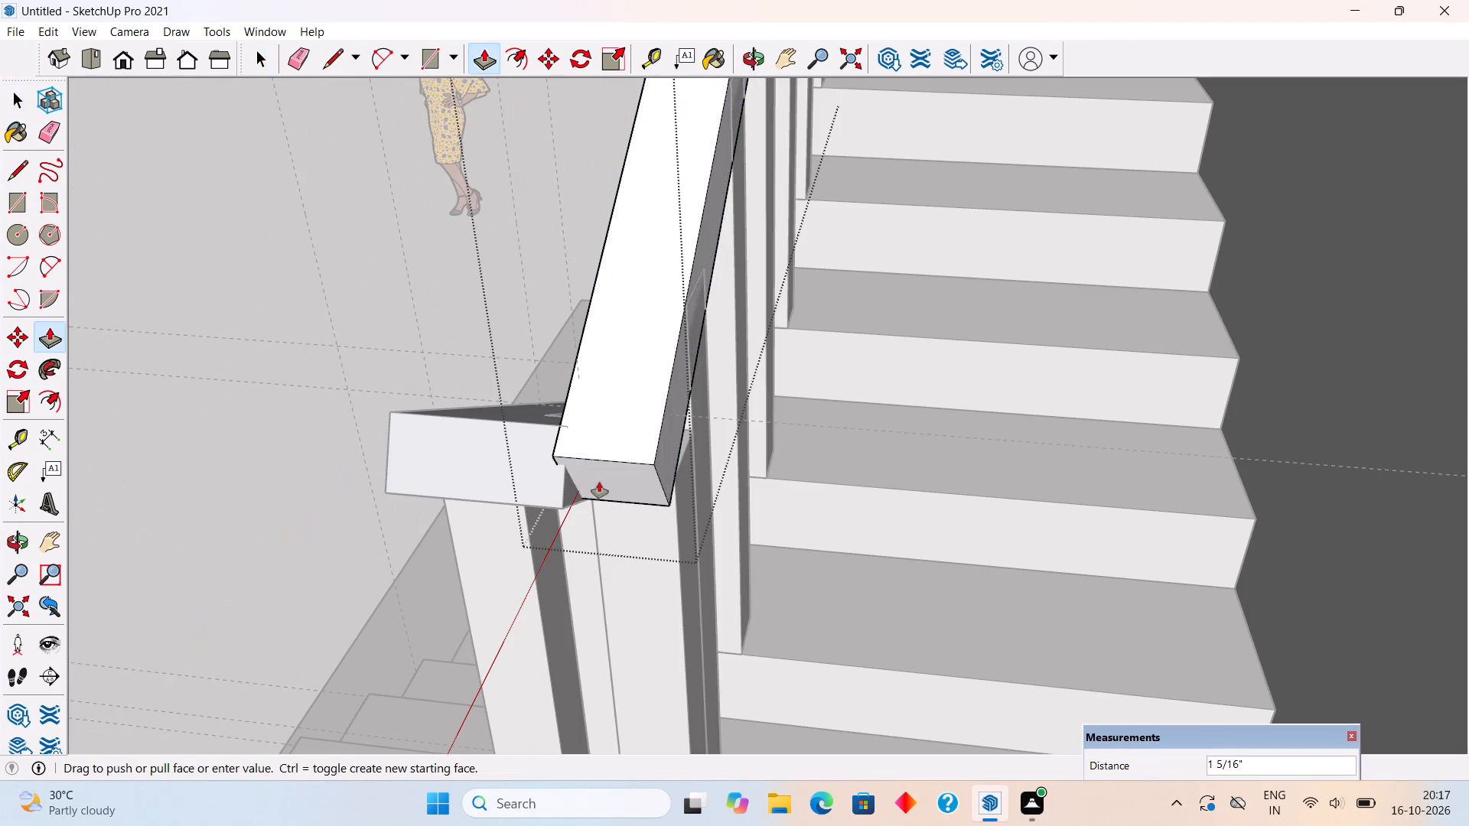
pyautogui.click(562, 505)
pyautogui.moveTo(561, 504); pyautogui.dragTo(770, 449, button='middle')
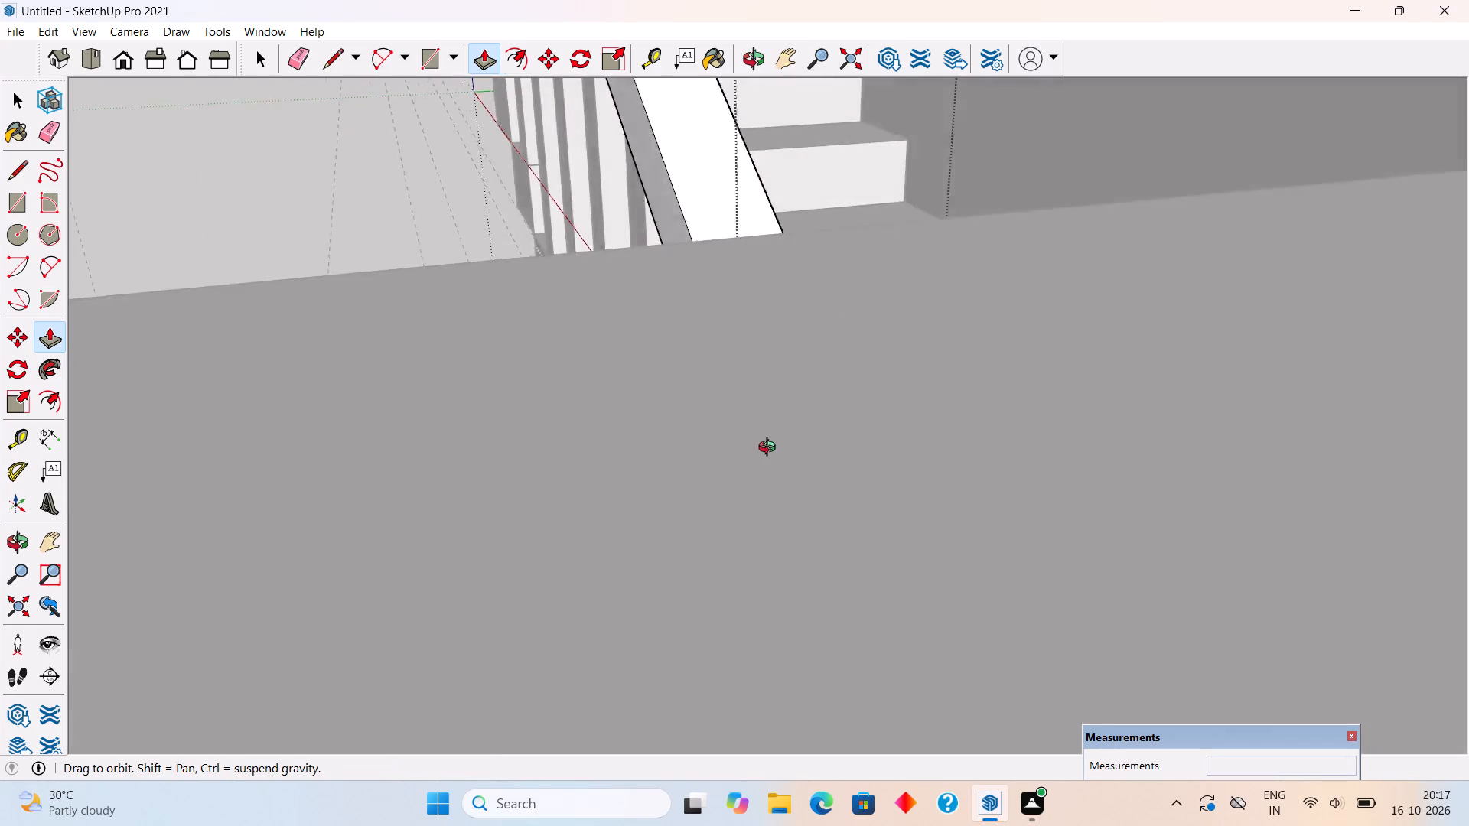
pyautogui.moveTo(770, 449); pyautogui.dragTo(885, 516, button='middle')
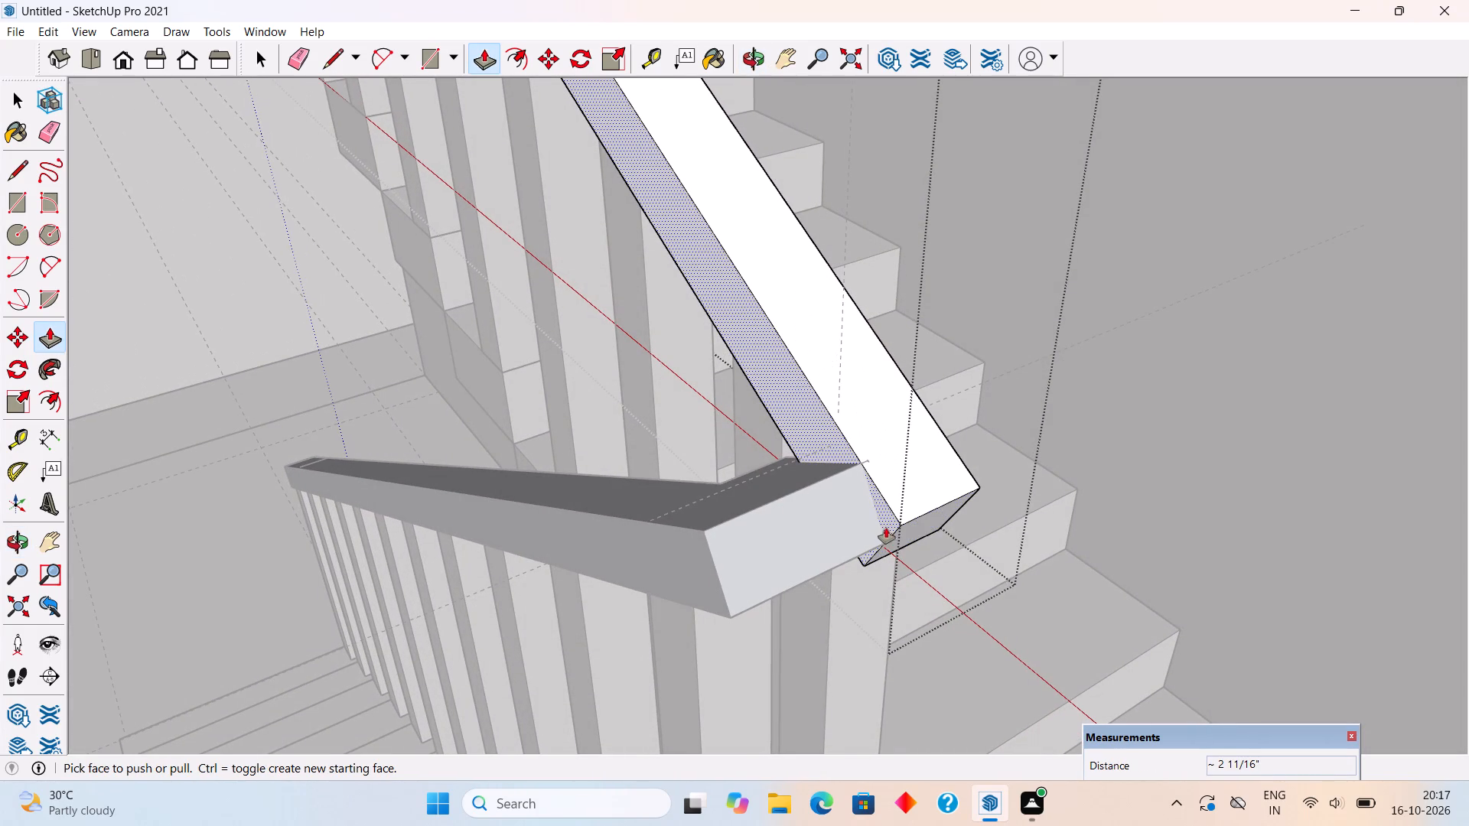
pyautogui.press('space')
pyautogui.scroll(-8, 897, 522)
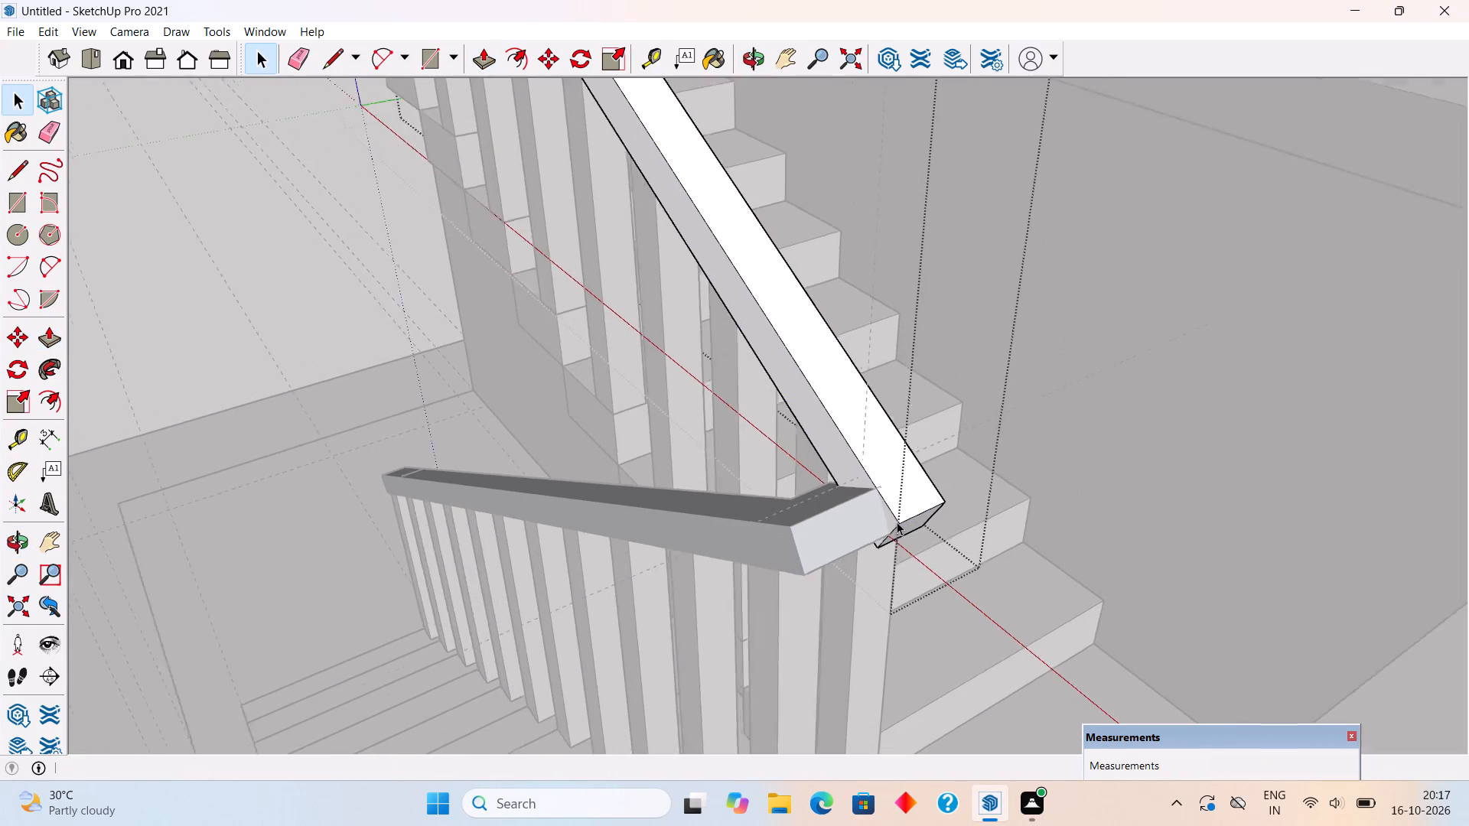
pyautogui.scroll(-15, 897, 522)
pyautogui.click(1121, 177)
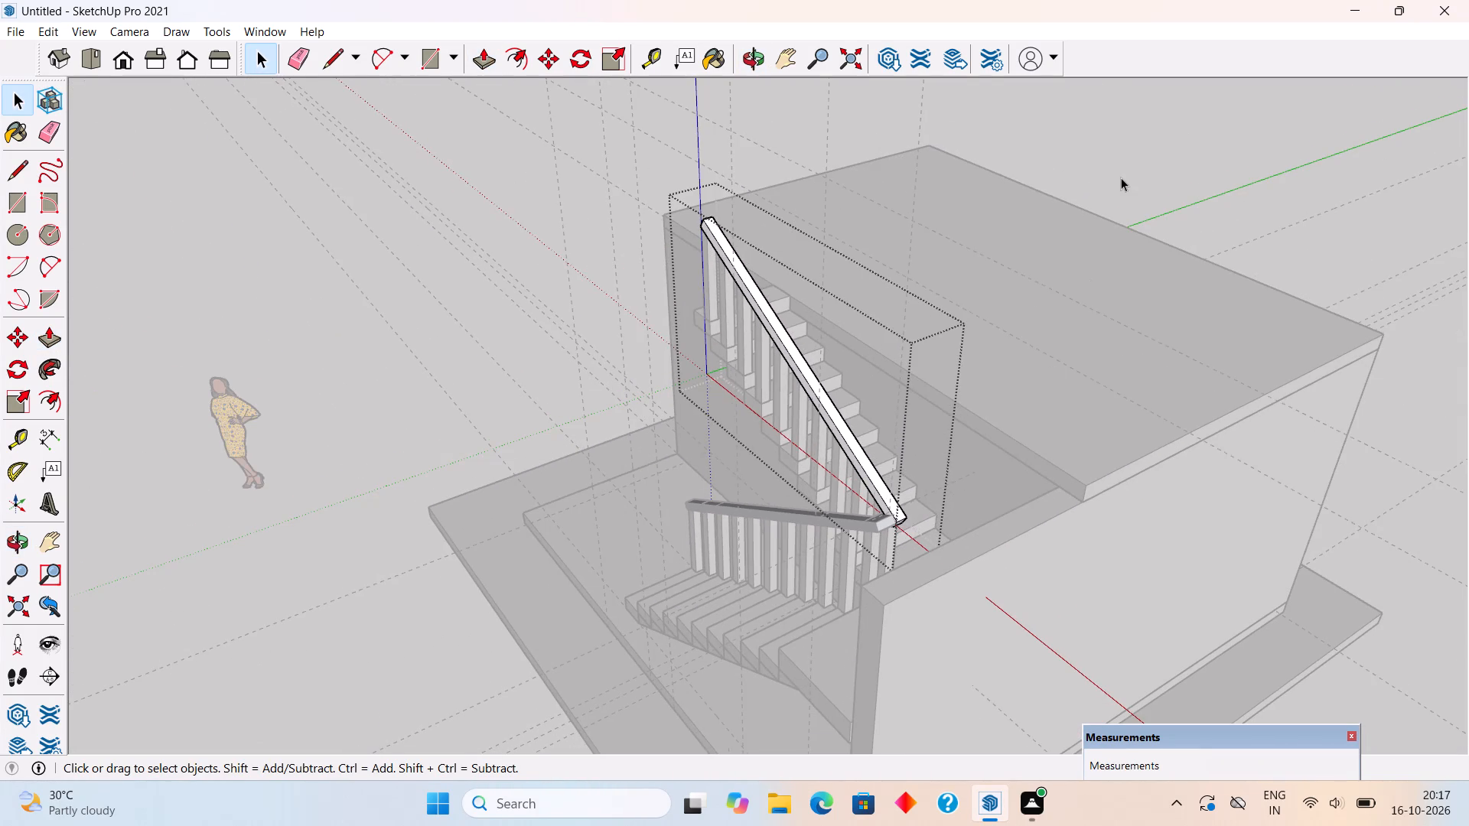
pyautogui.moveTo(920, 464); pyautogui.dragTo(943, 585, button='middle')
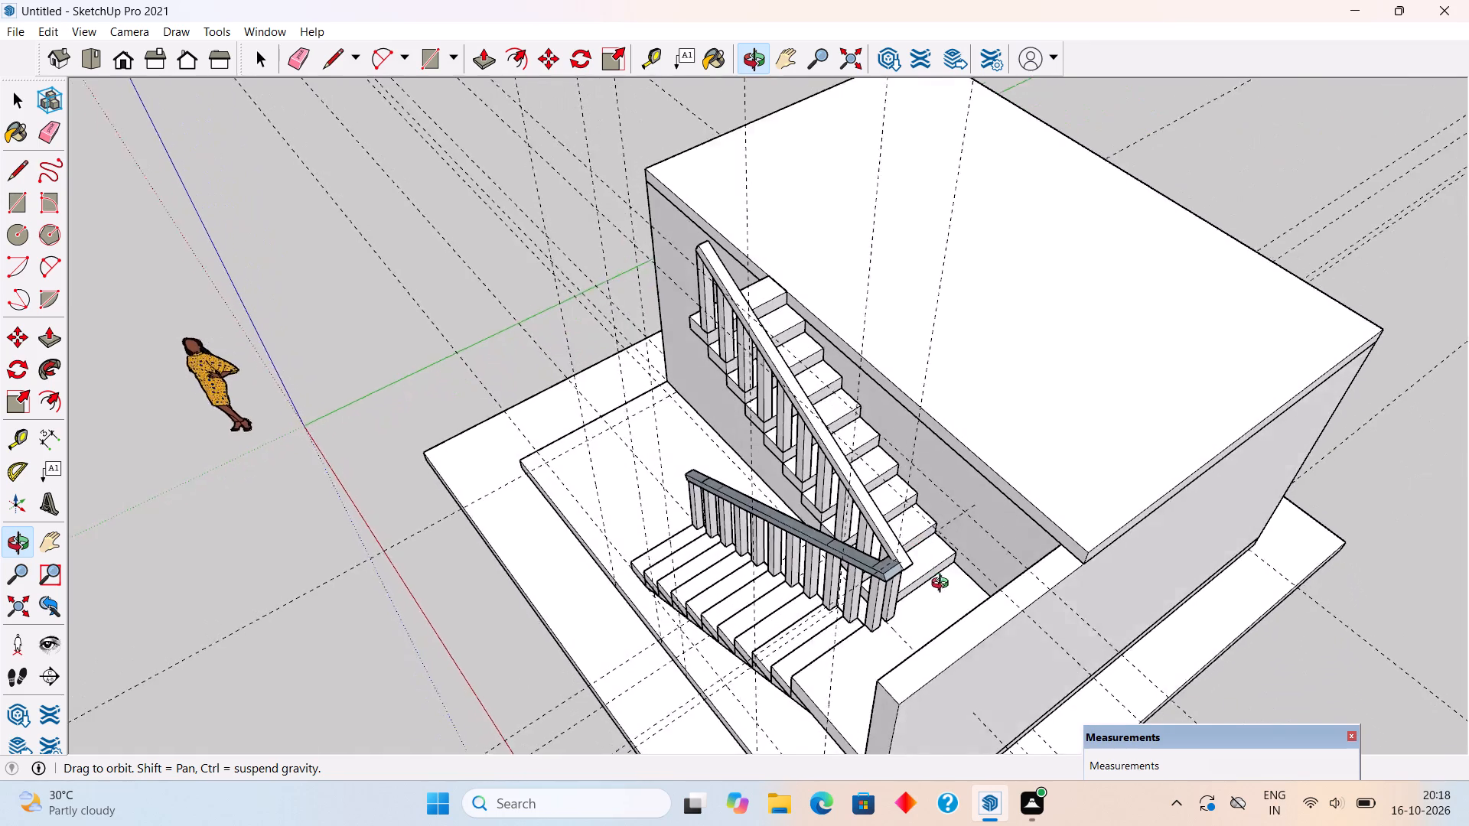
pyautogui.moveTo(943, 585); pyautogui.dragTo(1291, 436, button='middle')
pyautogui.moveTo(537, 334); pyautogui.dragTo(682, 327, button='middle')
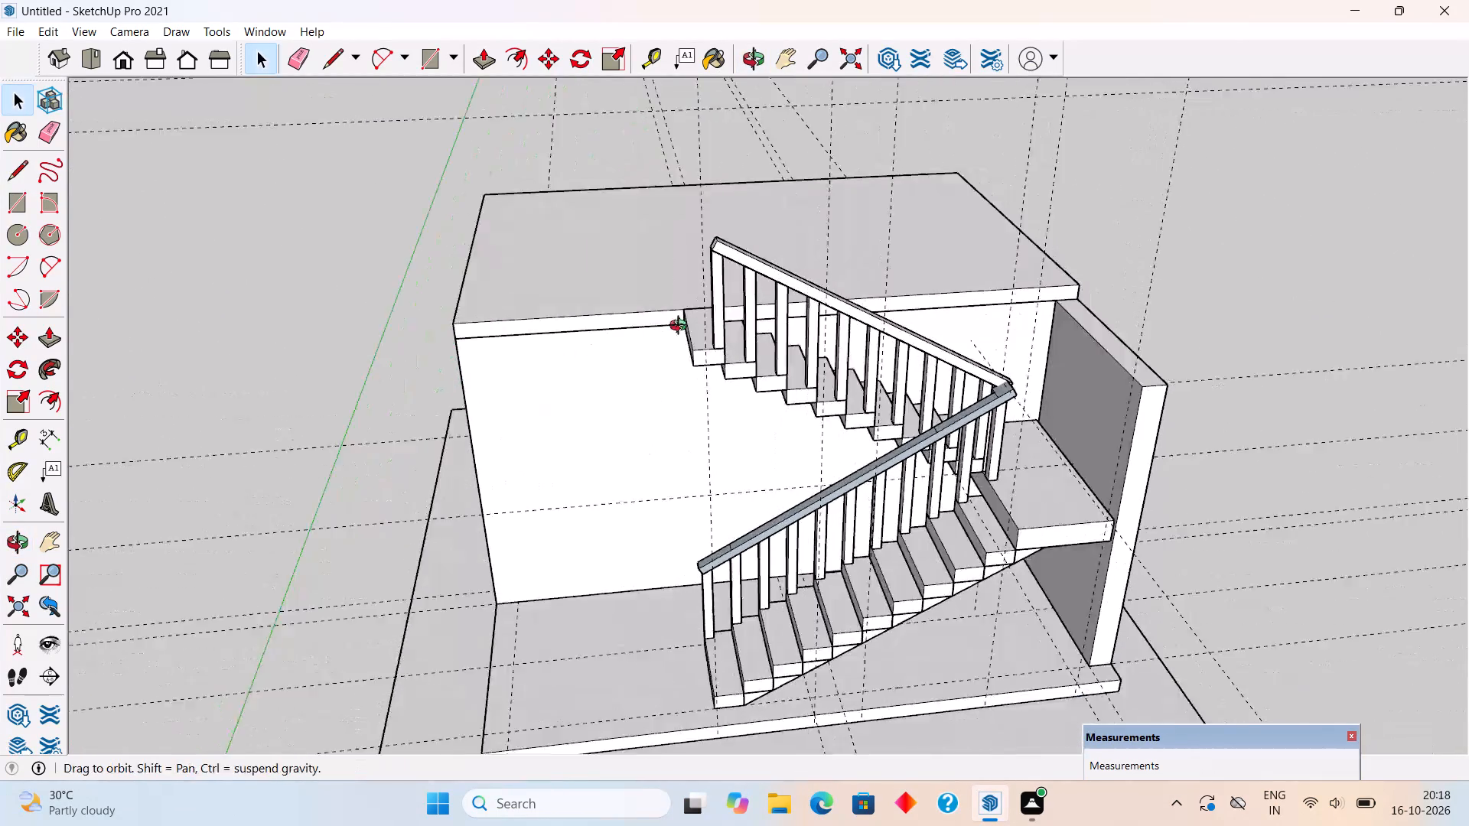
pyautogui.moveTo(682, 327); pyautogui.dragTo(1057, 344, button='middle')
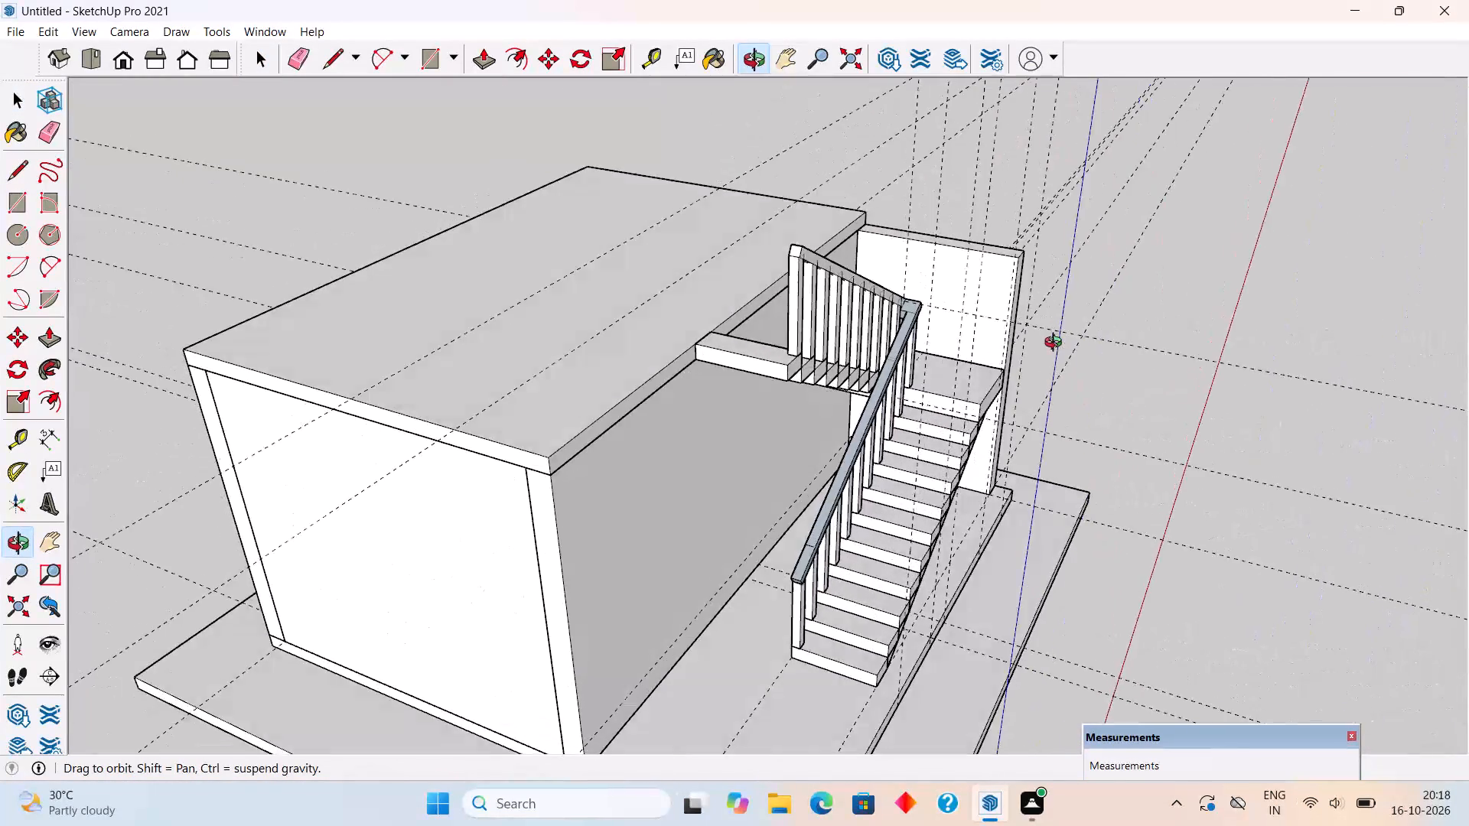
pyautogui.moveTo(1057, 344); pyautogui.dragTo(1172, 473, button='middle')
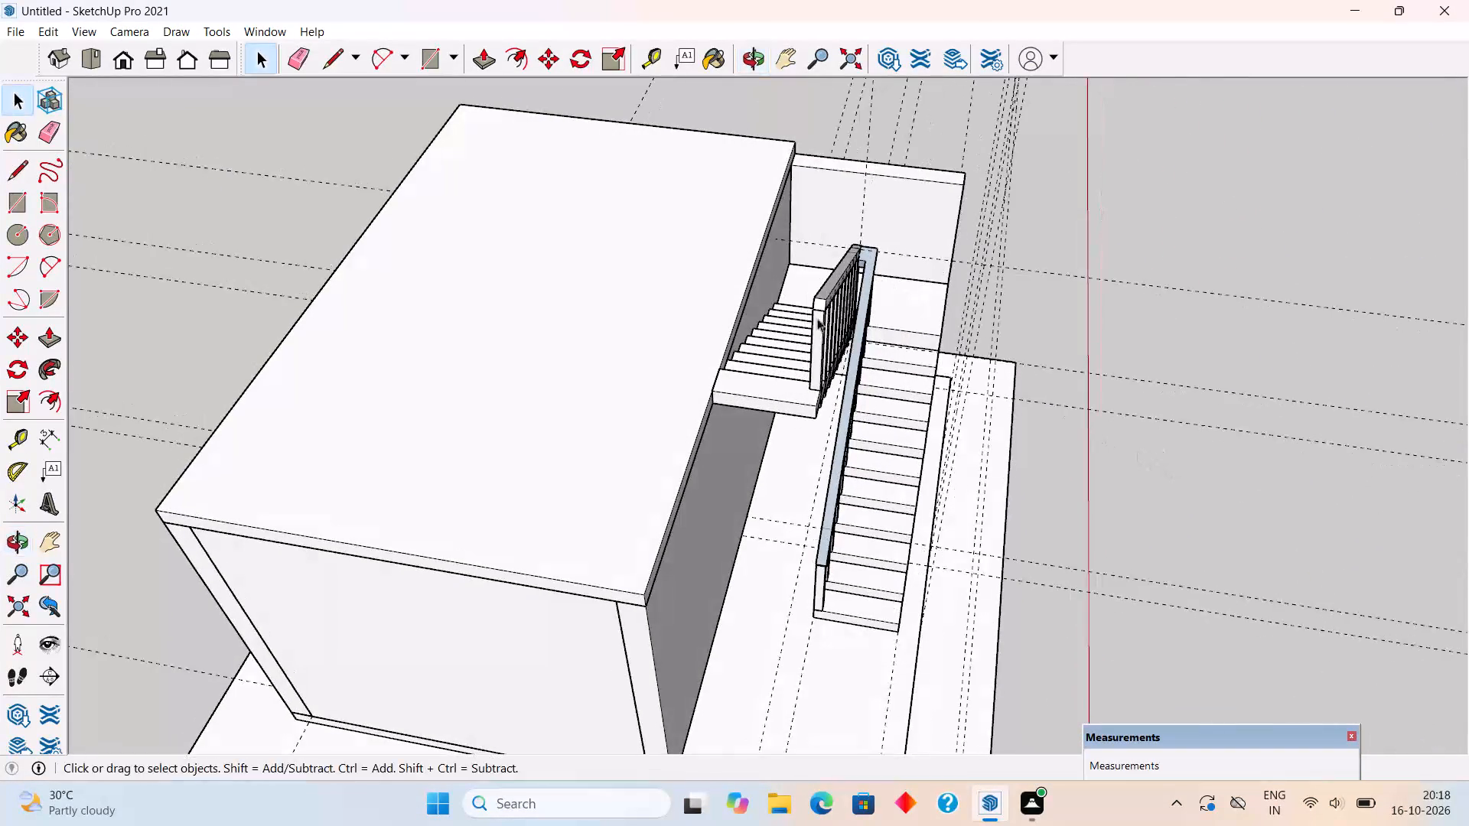
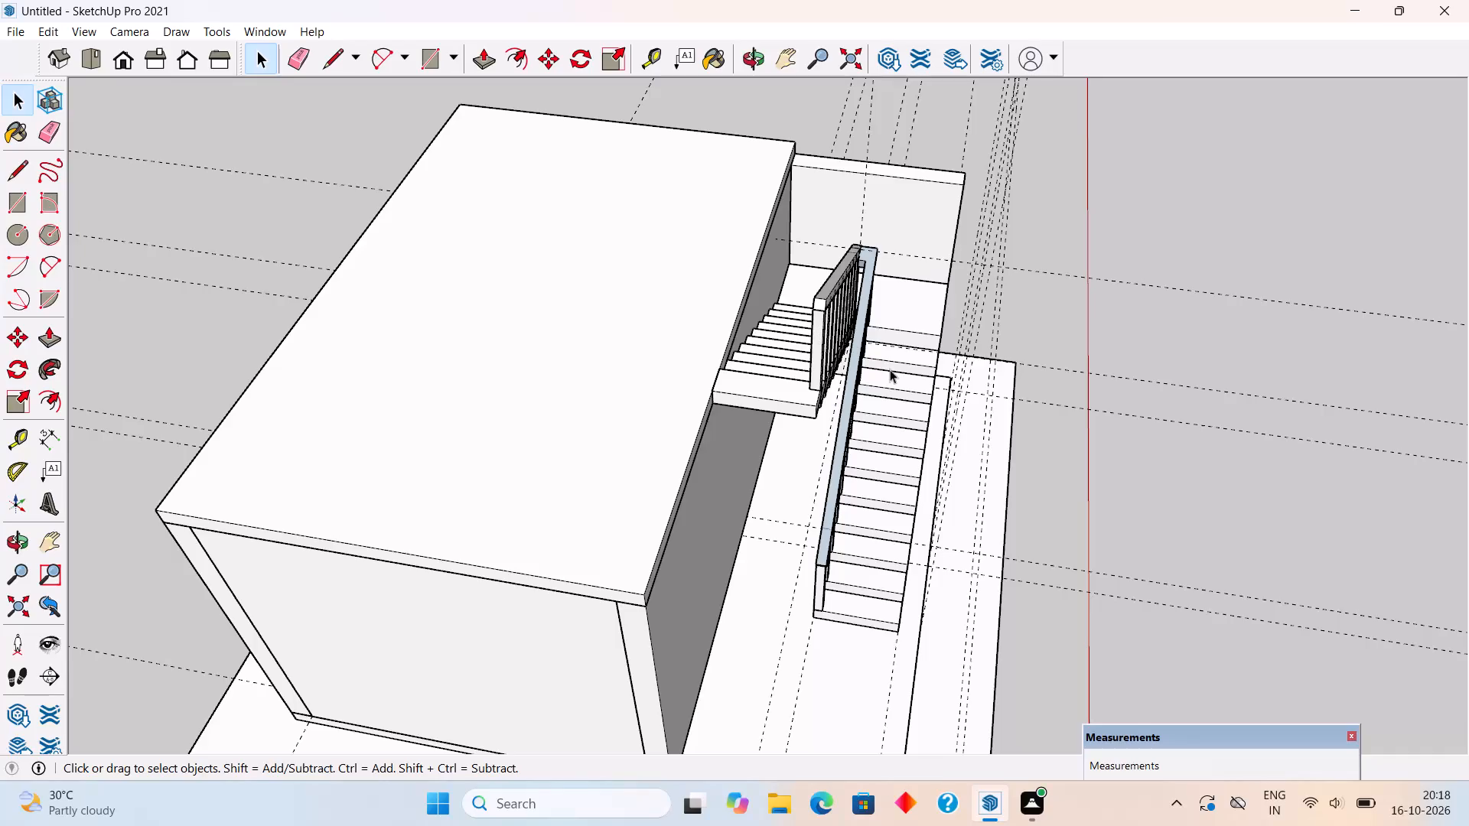
# Inside the roof slab's group, draw a 6" vertical line splitting its stair-side edge face at the upper flight's top step.
pyautogui.scroll(4, 901, 426)
pyautogui.scroll(3, 793, 557)
pyautogui.moveTo(686, 418); pyautogui.dragTo(539, 351, button='middle')
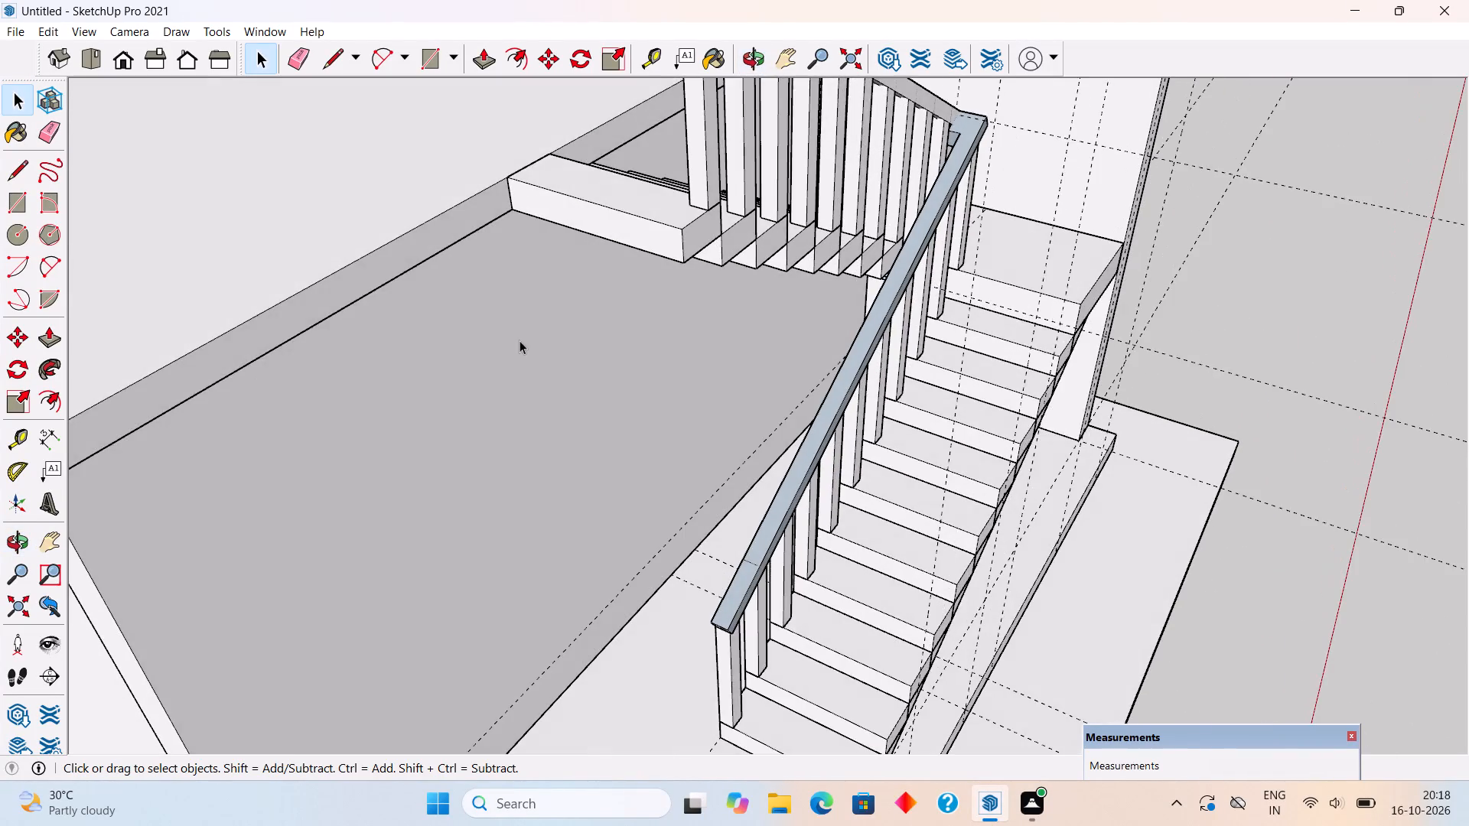
pyautogui.scroll(-2, 519, 338)
pyautogui.moveTo(556, 382); pyautogui.dragTo(326, 209, button='middle')
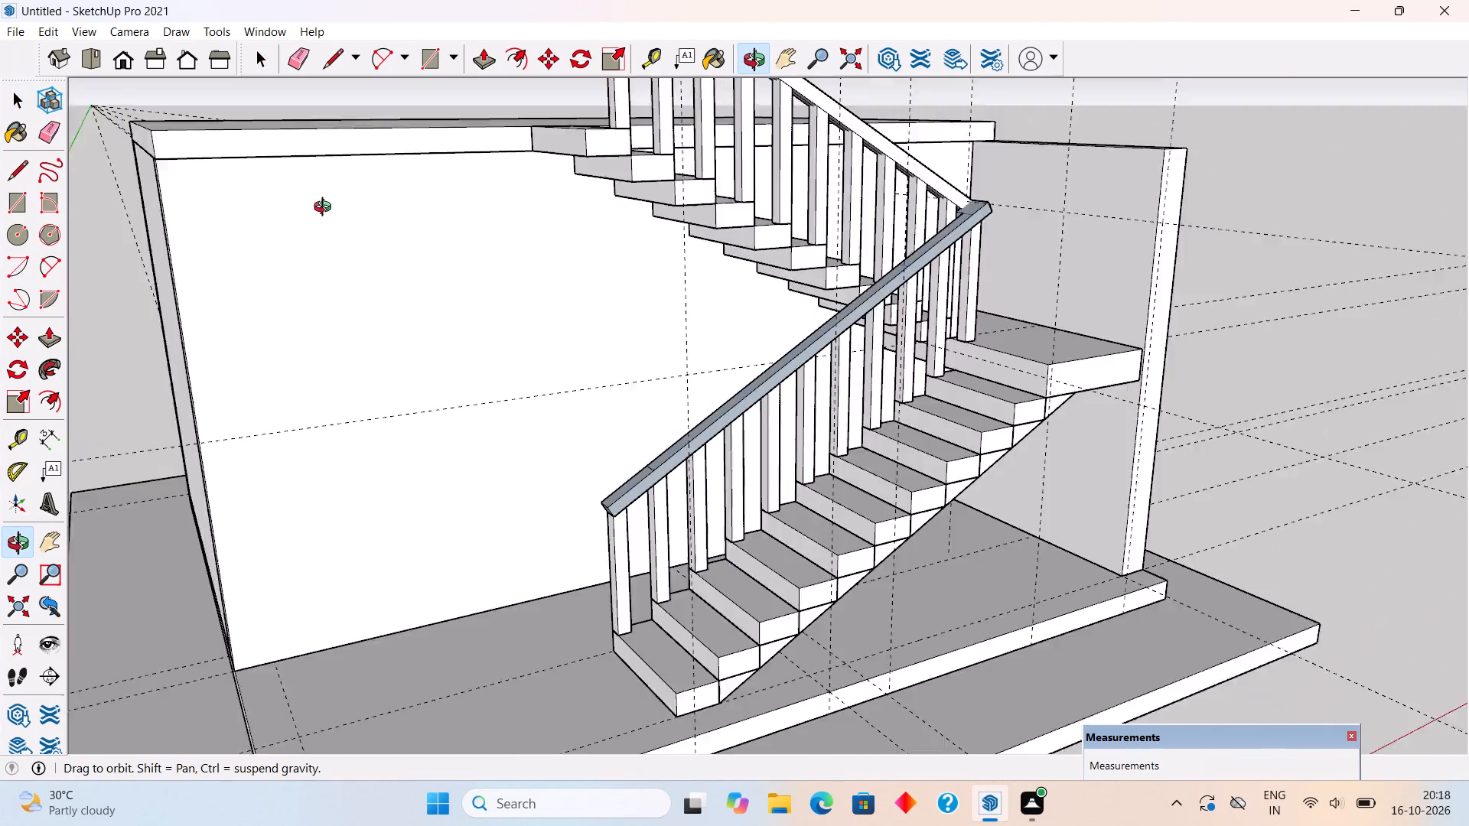
pyautogui.moveTo(326, 209); pyautogui.dragTo(572, 295, button='middle')
pyautogui.scroll(4, 416, 234)
pyautogui.tripleClick(405, 213)
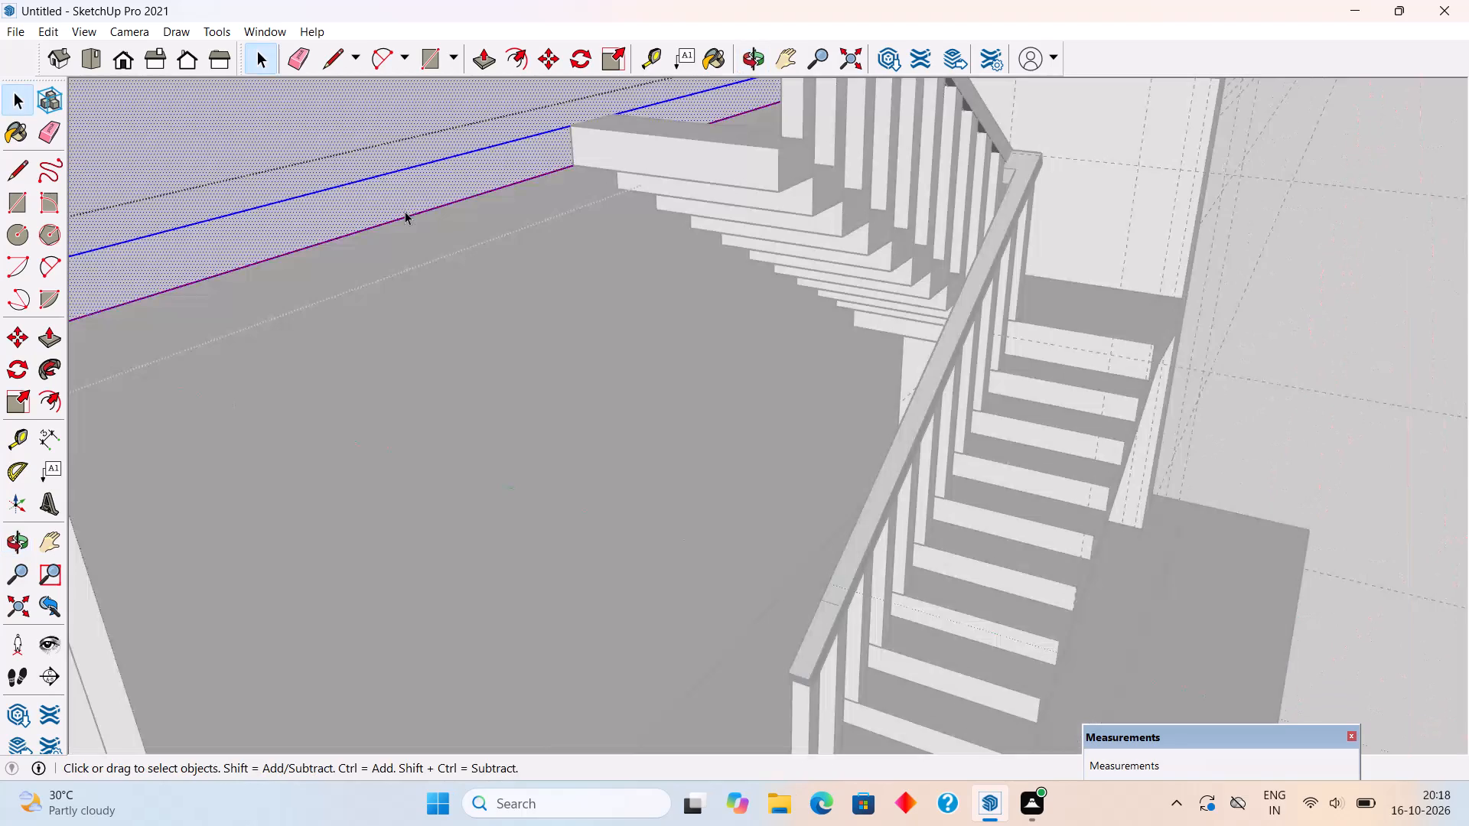
pyautogui.press('l')
pyautogui.scroll(5, 569, 145)
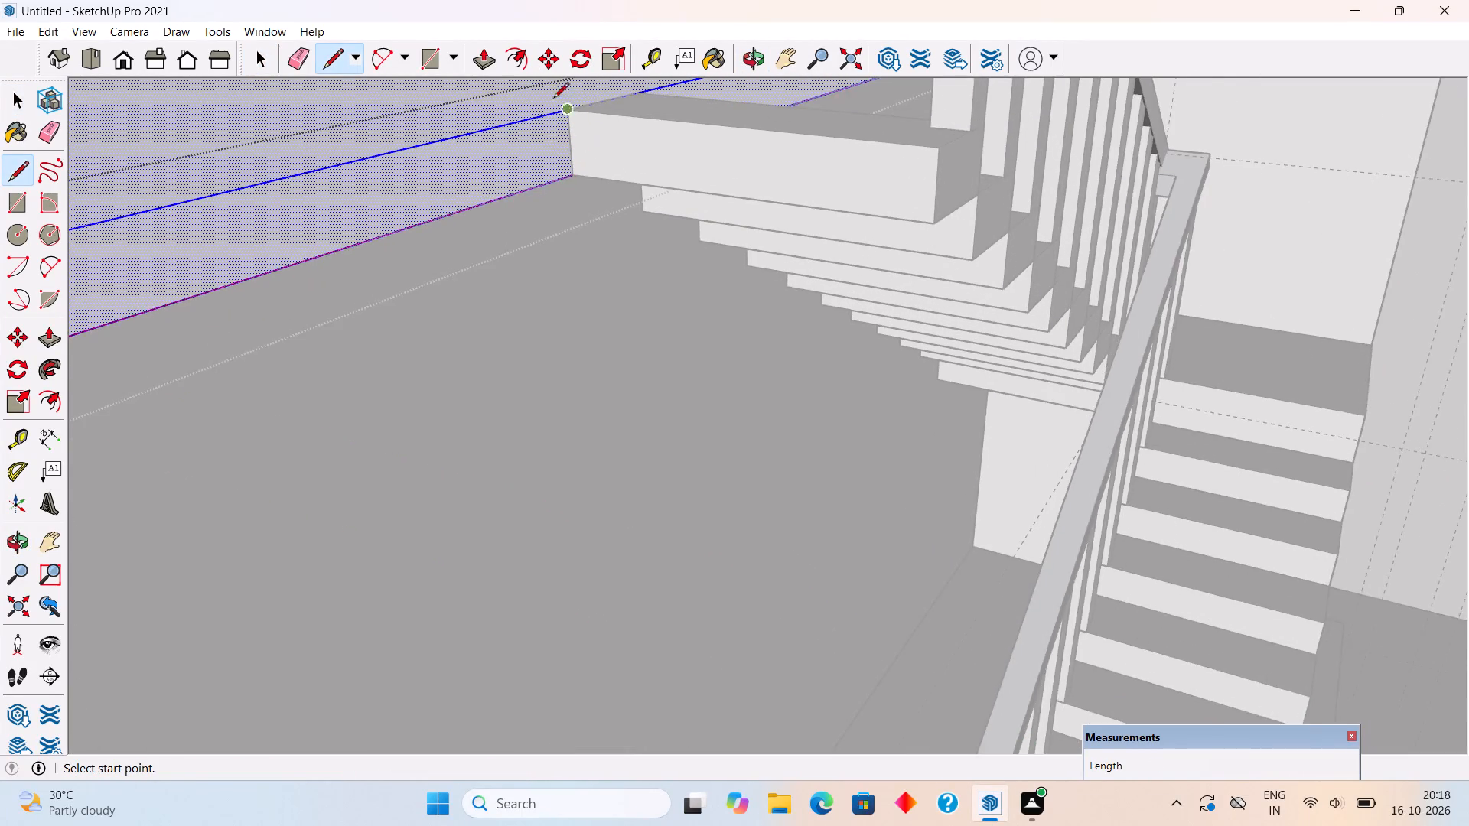
pyautogui.scroll(3, 552, 98)
pyautogui.click(570, 118)
pyautogui.click(585, 199)
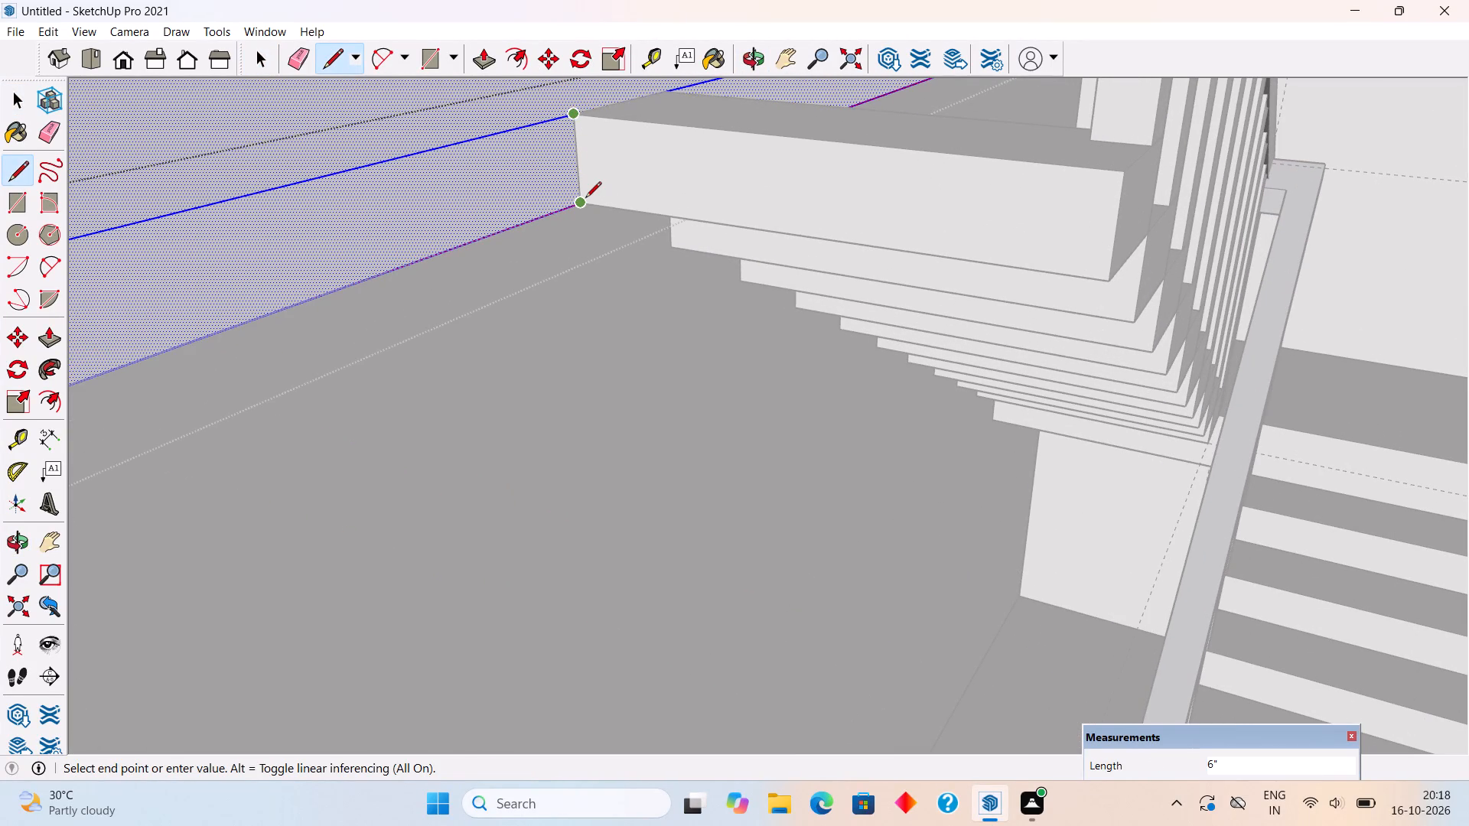
# Pull the split-off part of the roof slab's edge face out 6' 3" past the top of the stairs, and leave the group.
pyautogui.press('p')
pyautogui.click(436, 193)
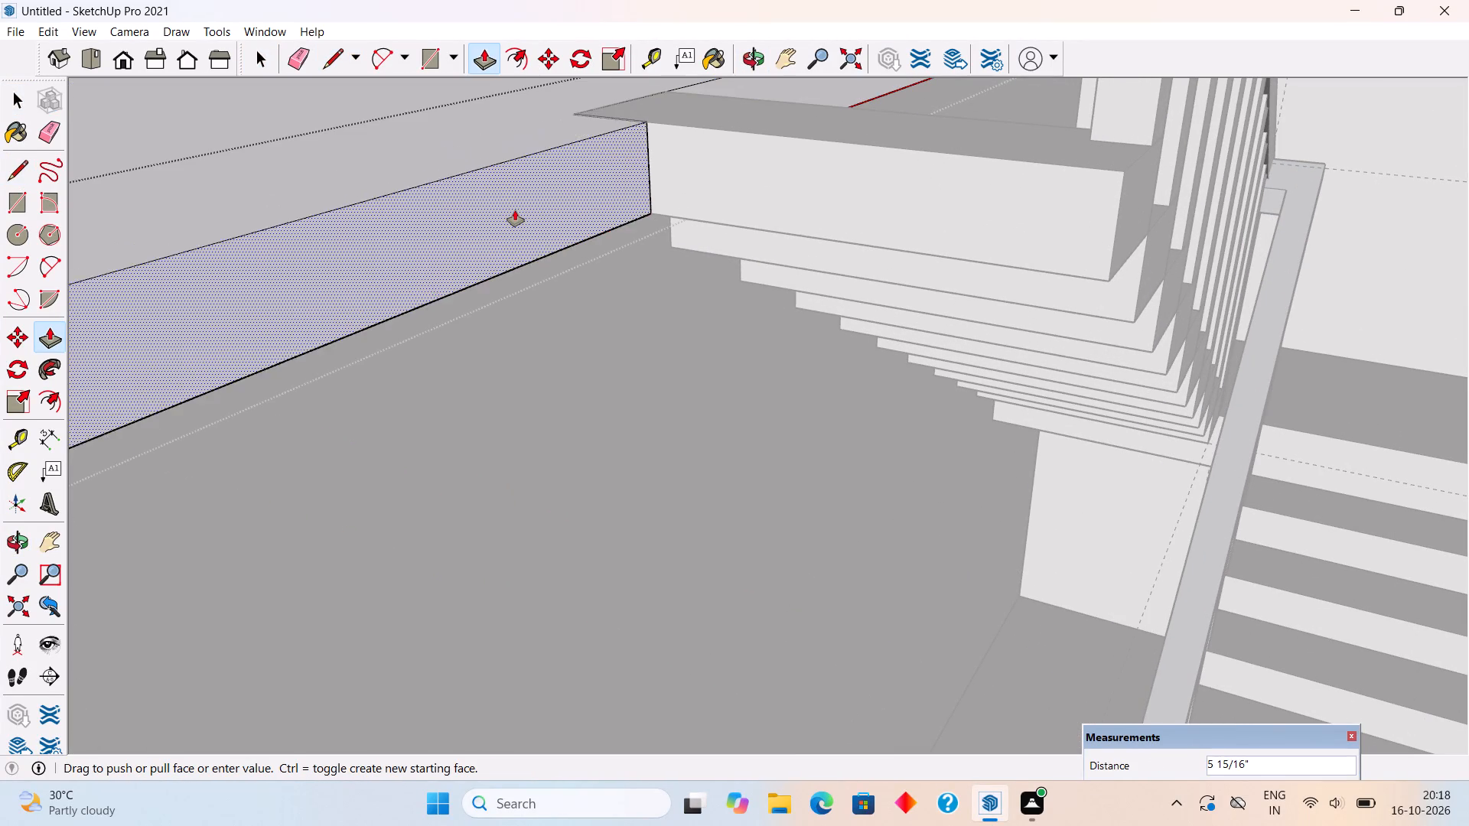
pyautogui.scroll(-13, 515, 210)
pyautogui.scroll(-3, 855, 392)
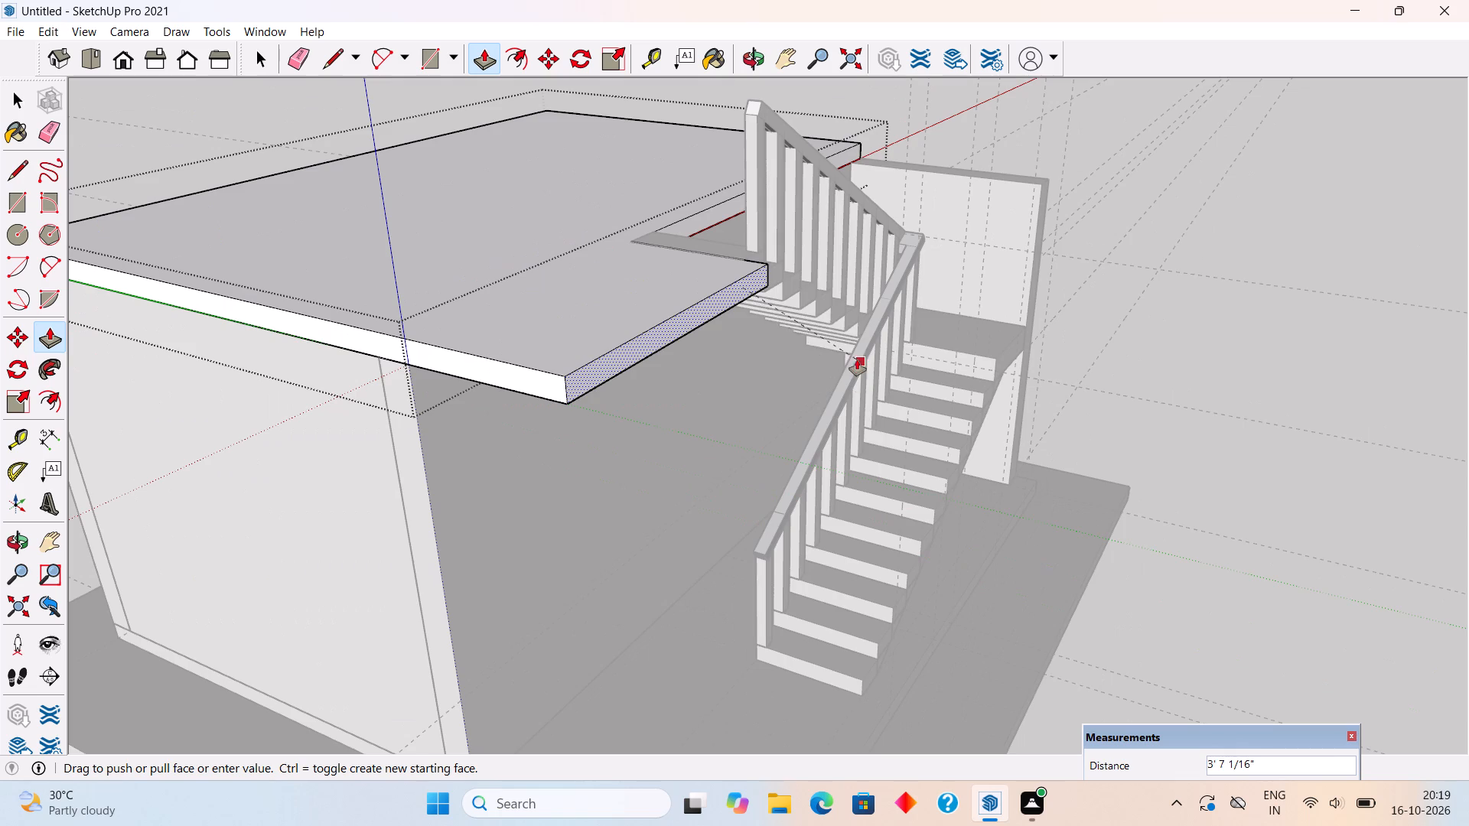
pyautogui.click(1034, 281)
pyautogui.scroll(-1, 1034, 281)
pyautogui.moveTo(1034, 281); pyautogui.dragTo(566, 414, button='middle')
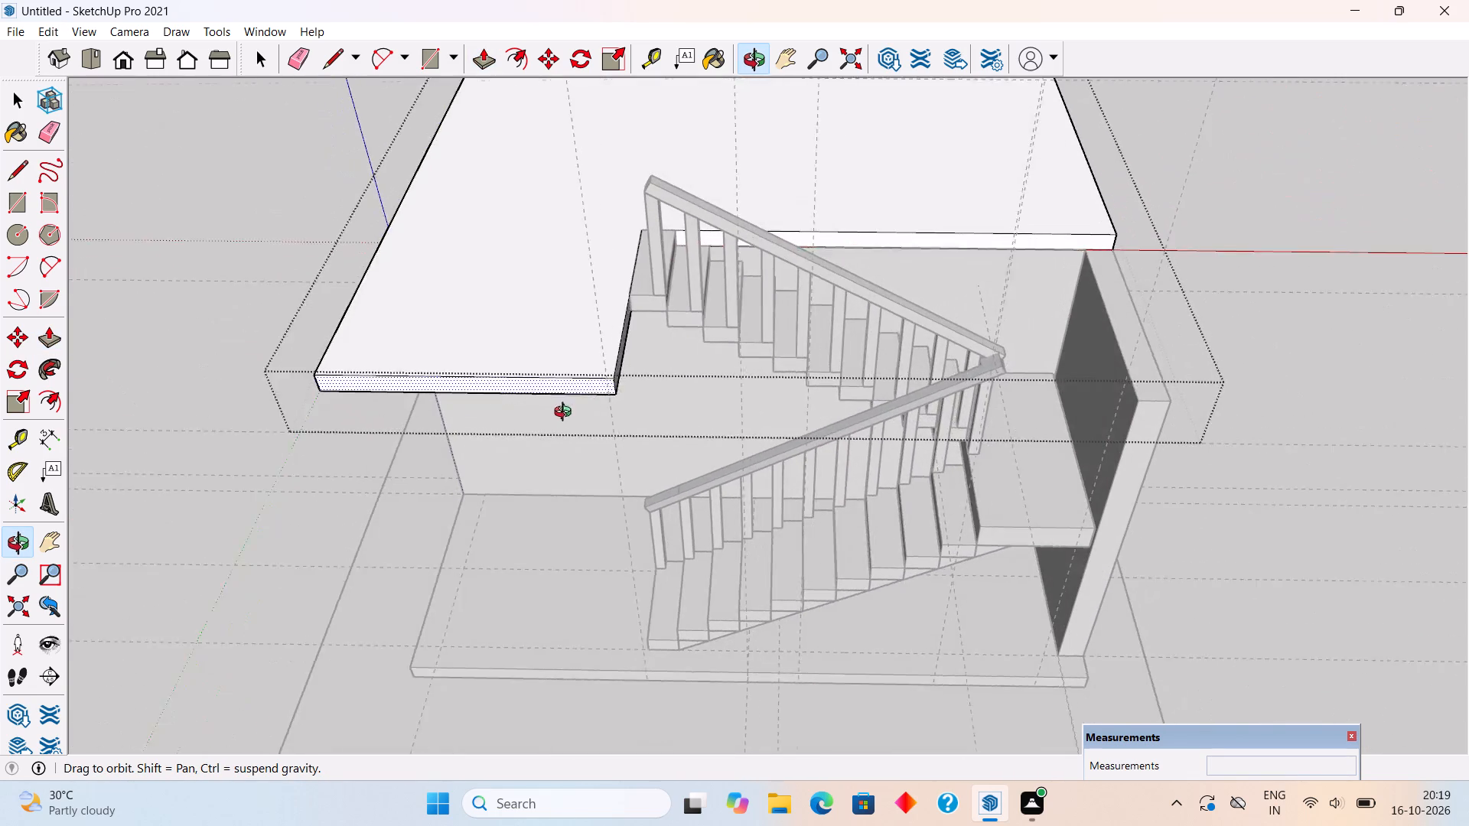
pyautogui.moveTo(566, 414); pyautogui.dragTo(116, 382, button='middle')
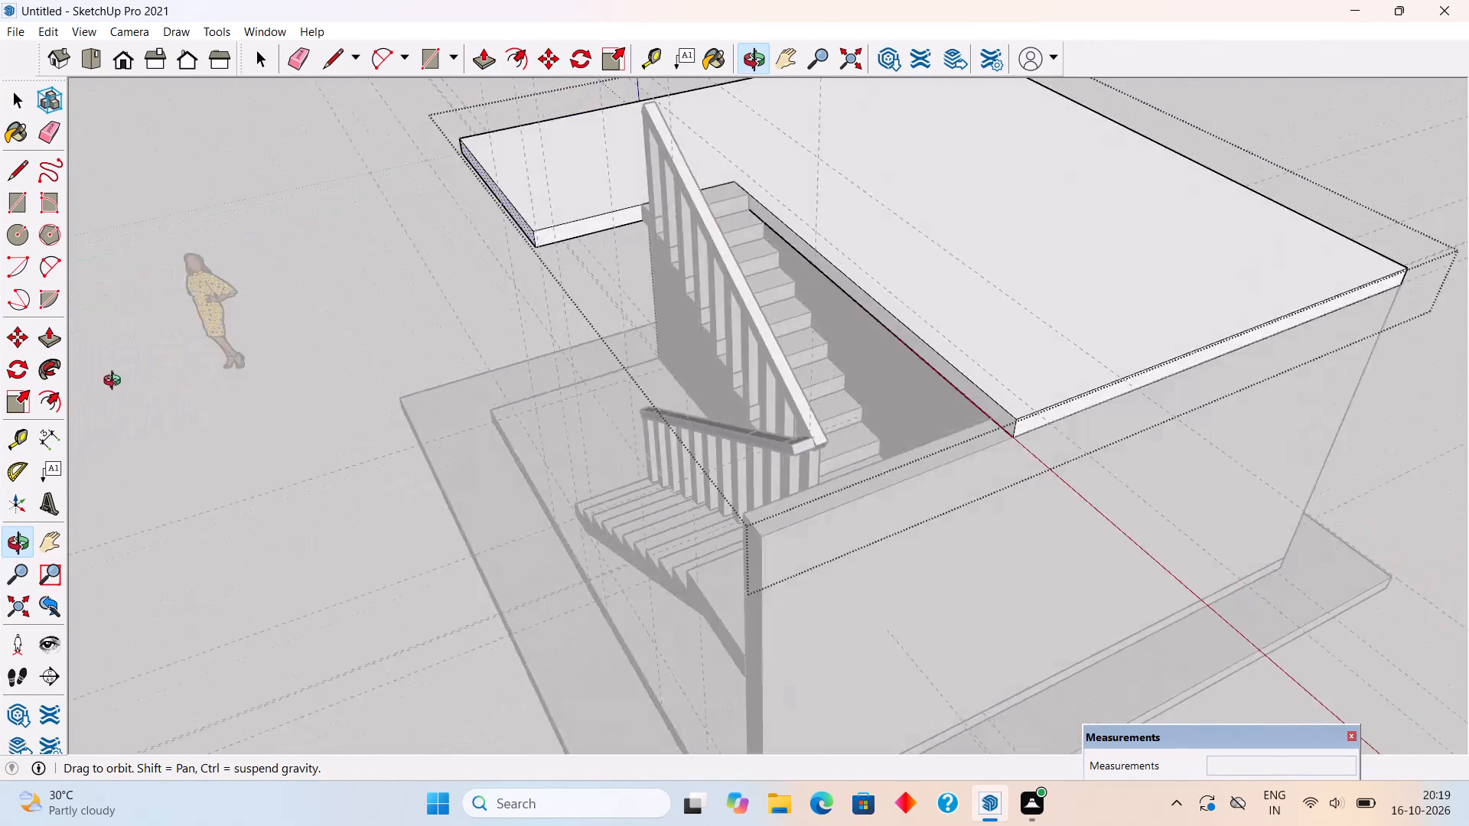
pyautogui.moveTo(116, 382); pyautogui.dragTo(124, 311, button='middle')
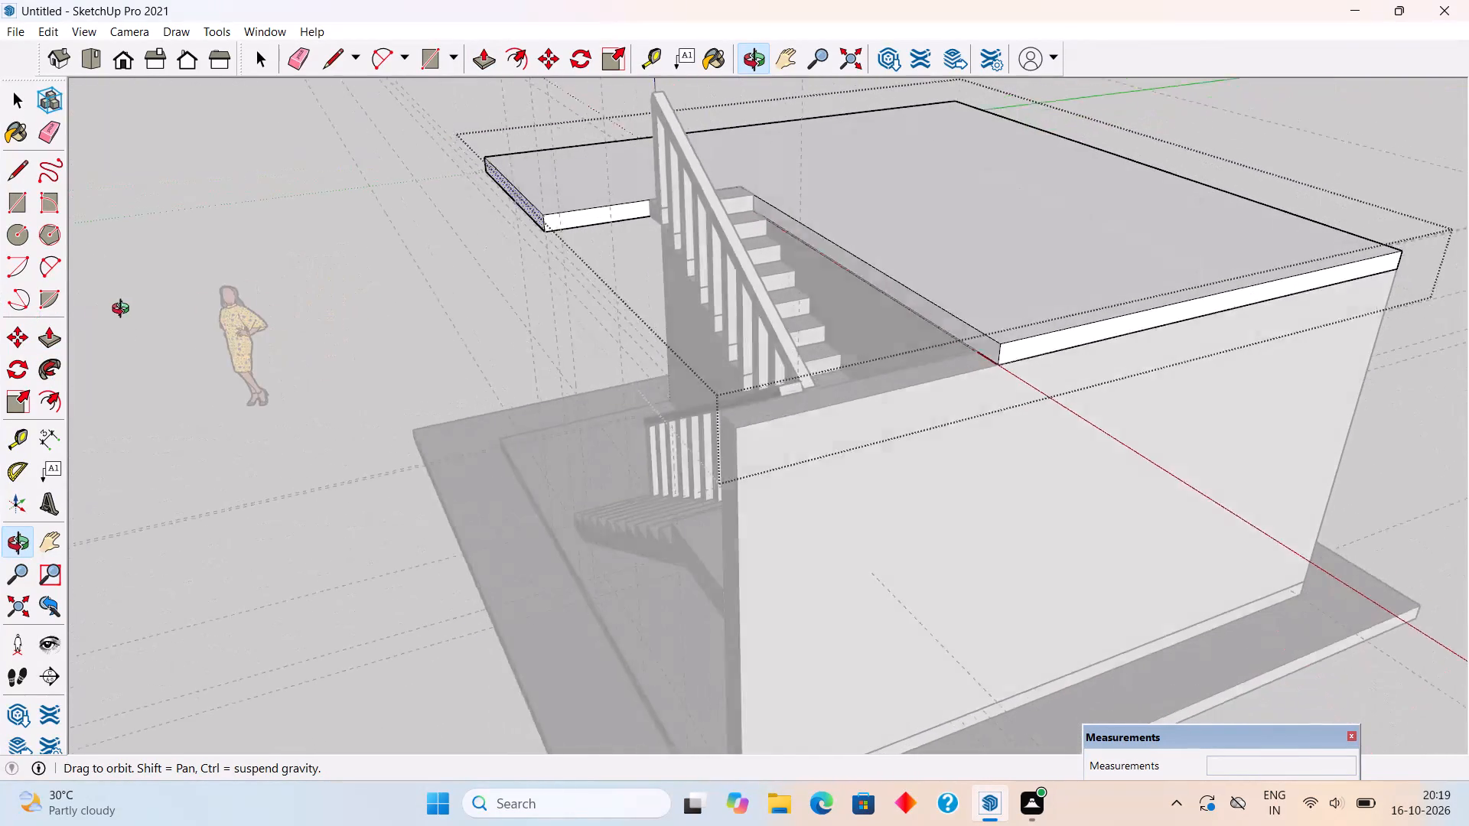
pyautogui.moveTo(124, 311); pyautogui.dragTo(126, 312, button='middle')
pyautogui.scroll(-1, 126, 312)
pyautogui.press('space')
pyautogui.click(175, 261)
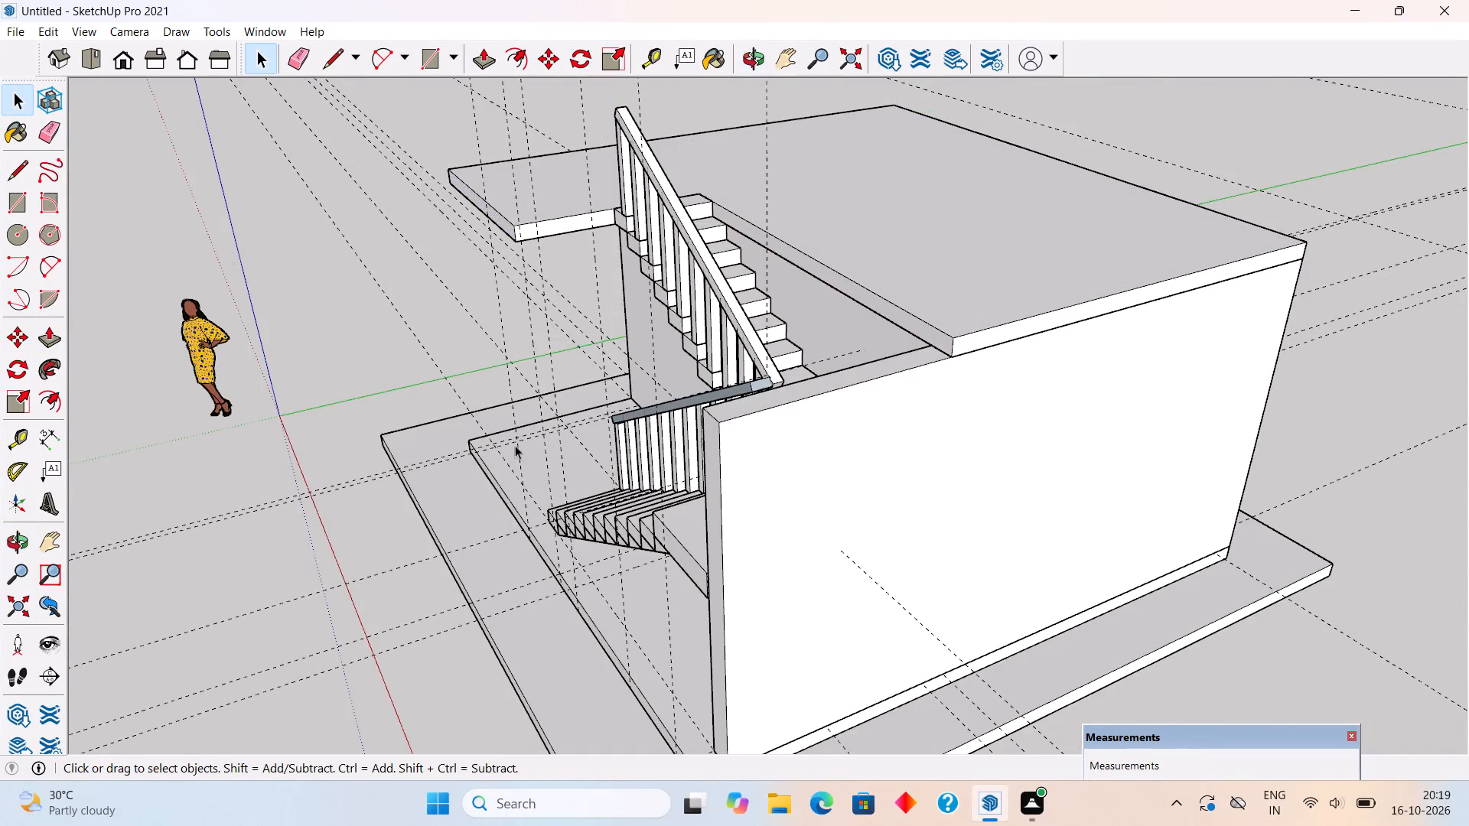
# Unhide all hidden objects in the model.
pyautogui.moveTo(587, 467); pyautogui.dragTo(1119, 403, button='middle')
pyautogui.scroll(-1, 1091, 384)
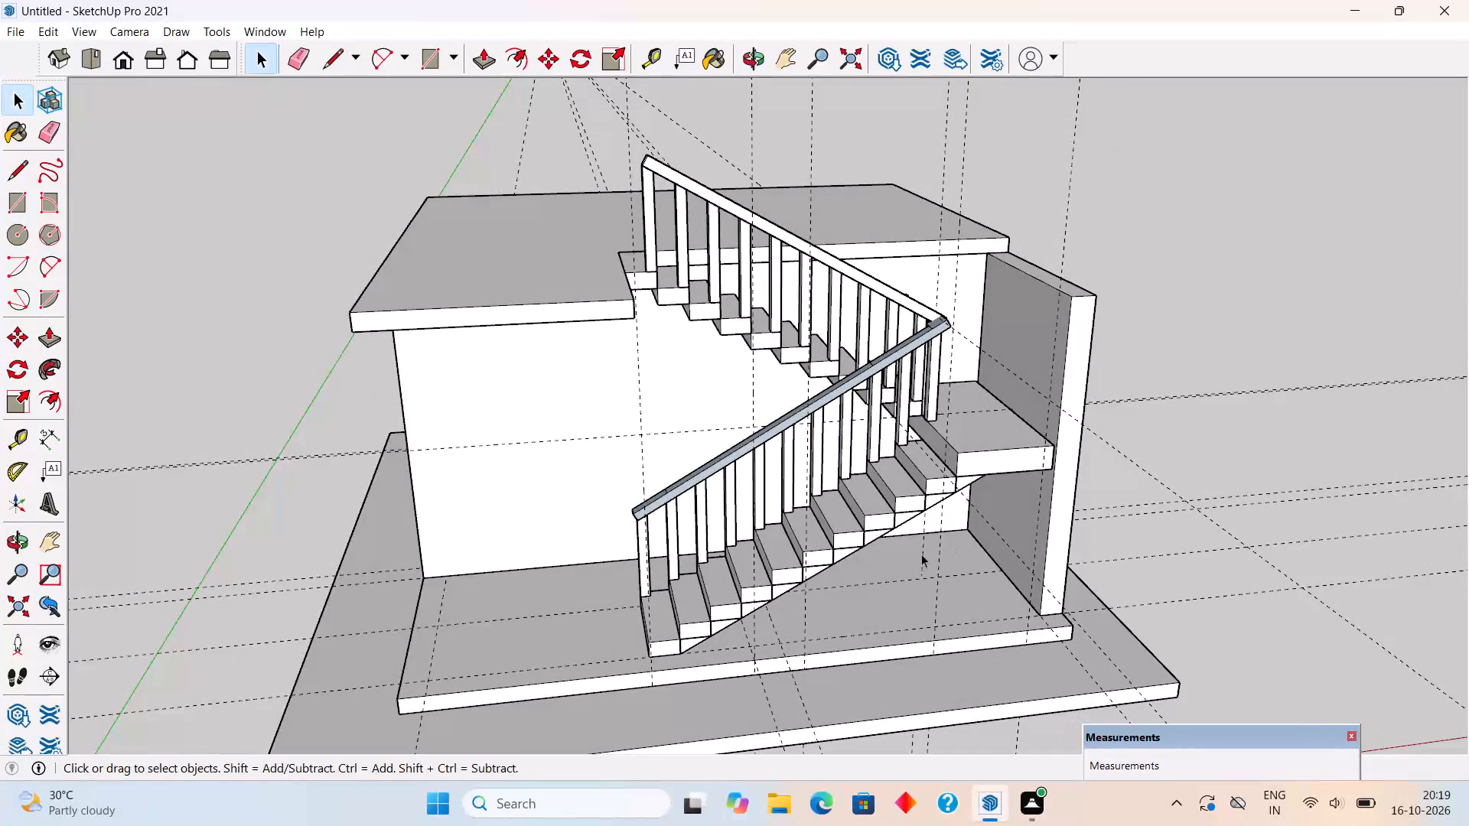
pyautogui.moveTo(888, 559); pyautogui.dragTo(880, 509, button='middle')
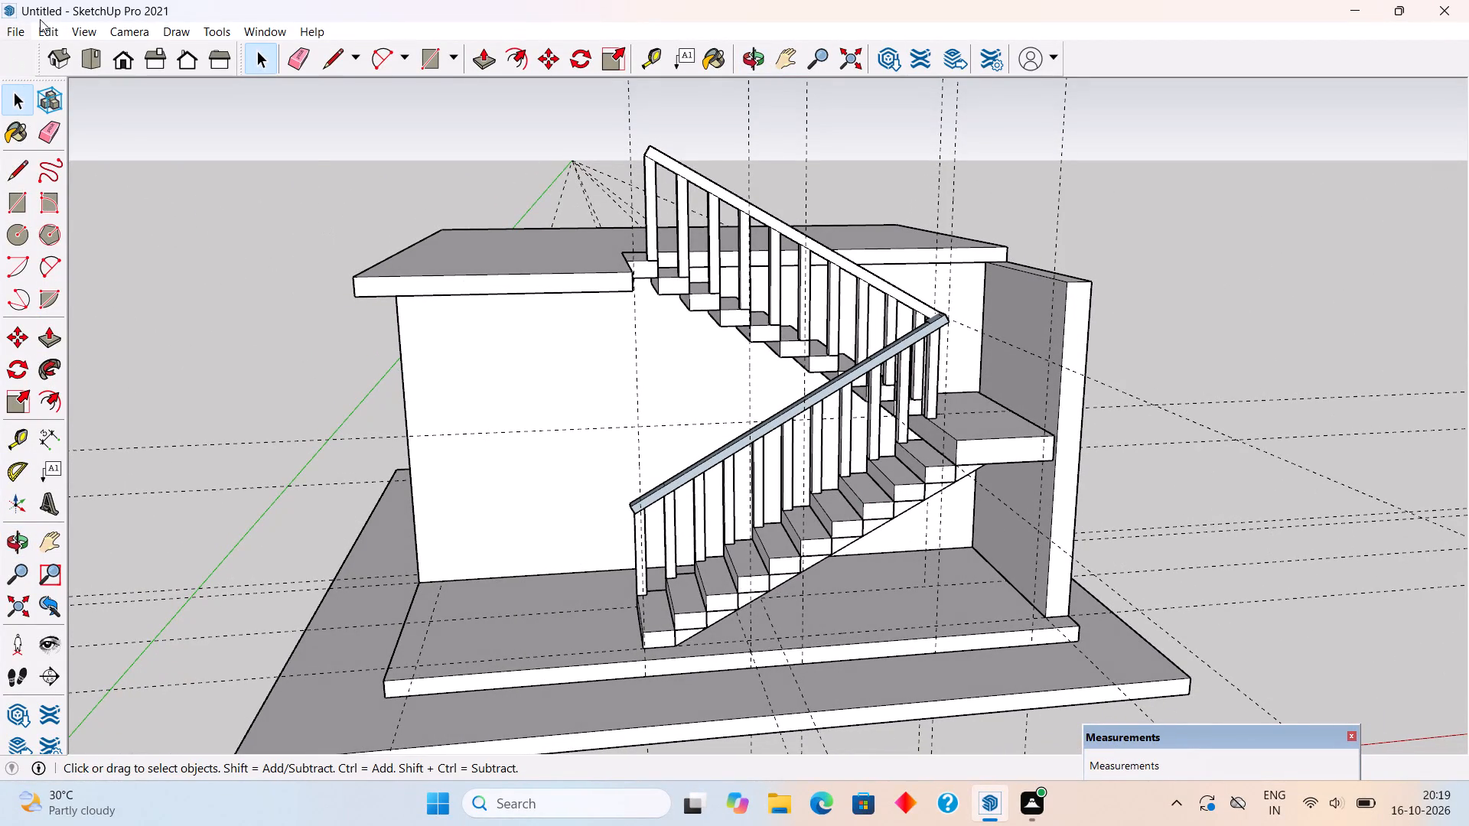
pyautogui.click(49, 27)
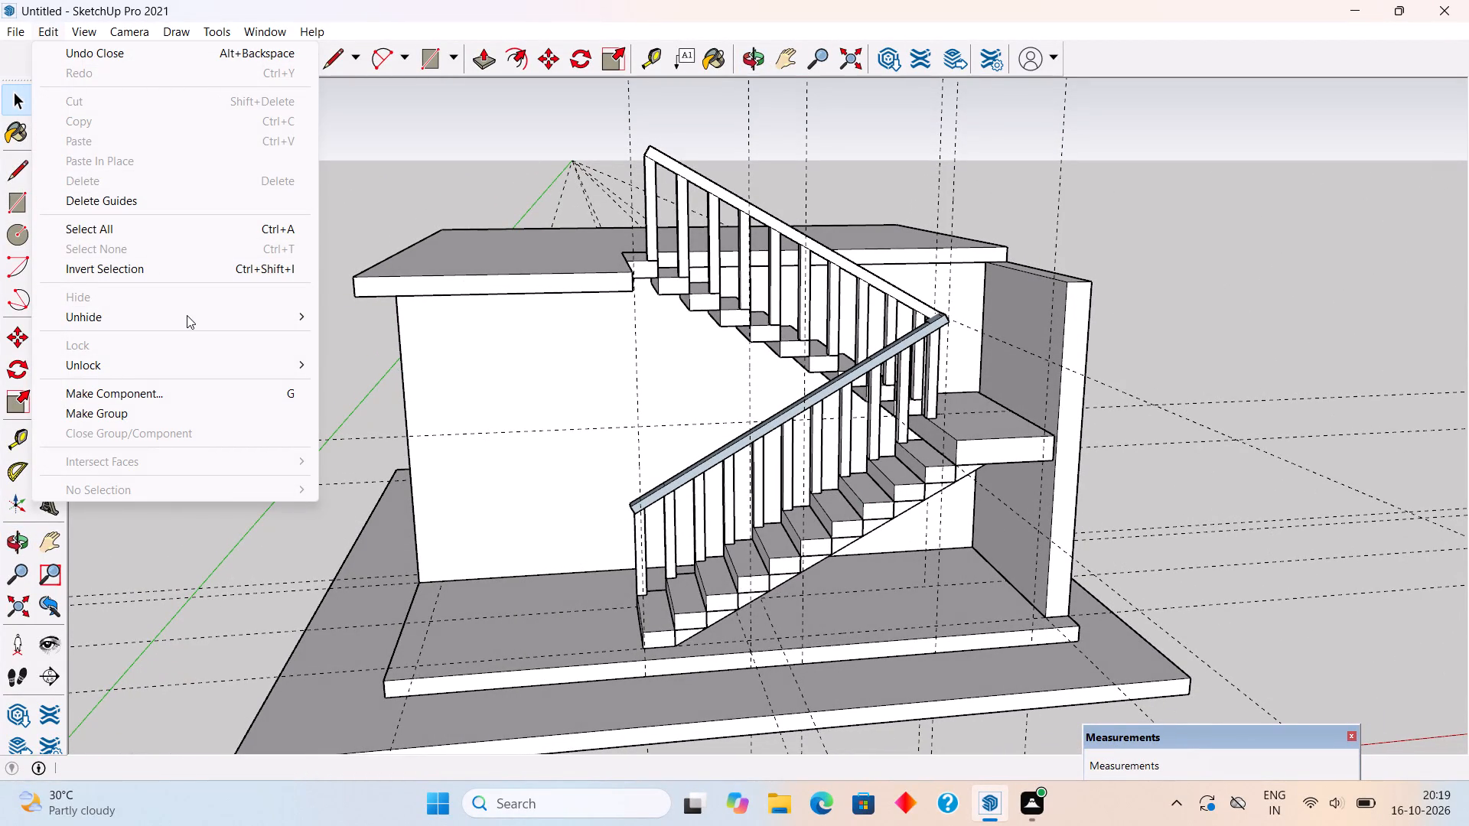
pyautogui.click(187, 315)
pyautogui.click(338, 356)
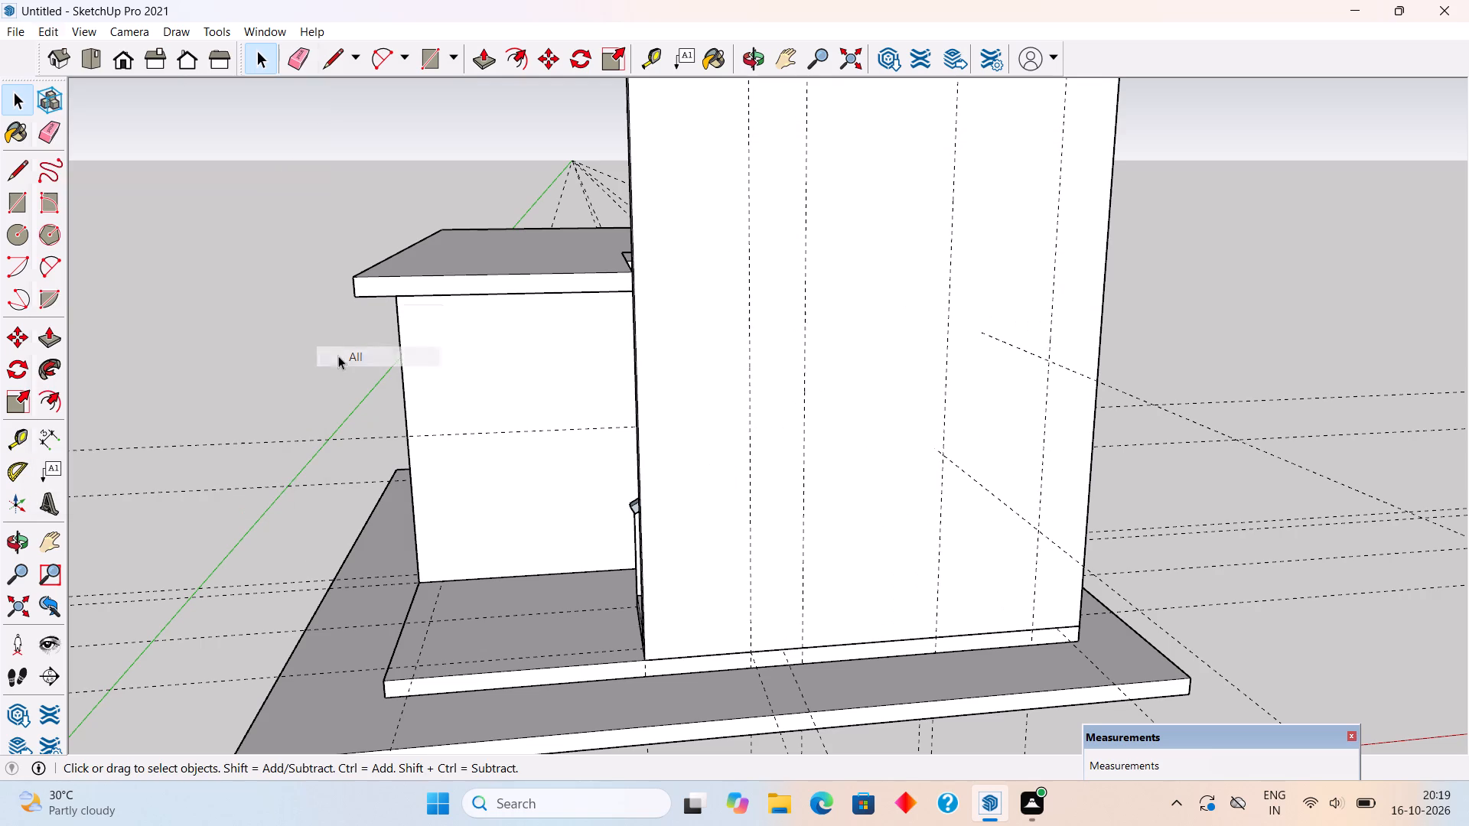
# Inside the landing-side wall's group, draw a 9" line across its top face at the roof slab's stair-opening corner.
pyautogui.moveTo(554, 365); pyautogui.dragTo(1125, 490, button='middle')
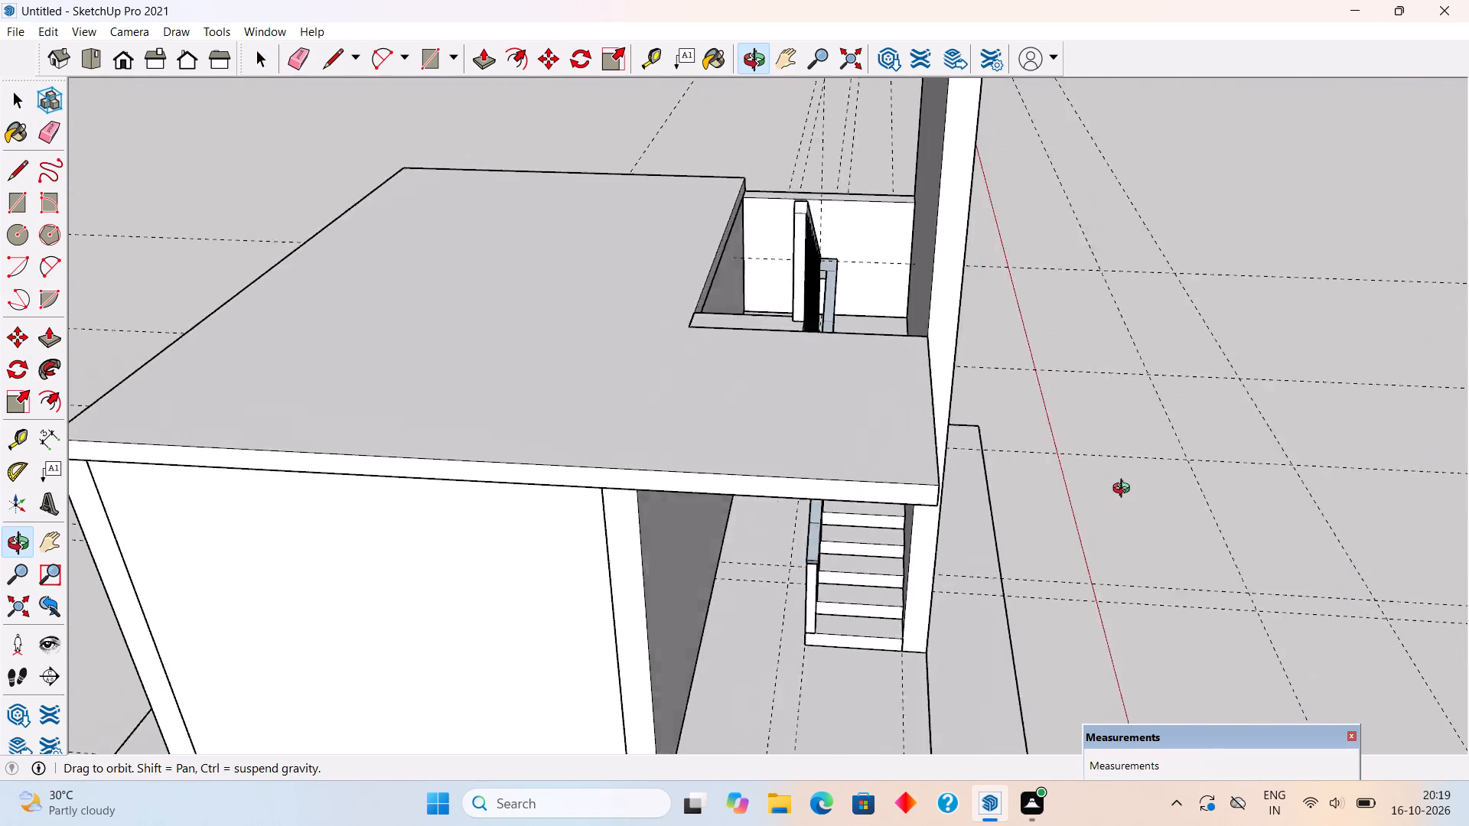
pyautogui.moveTo(1125, 490); pyautogui.dragTo(1063, 577, button='middle')
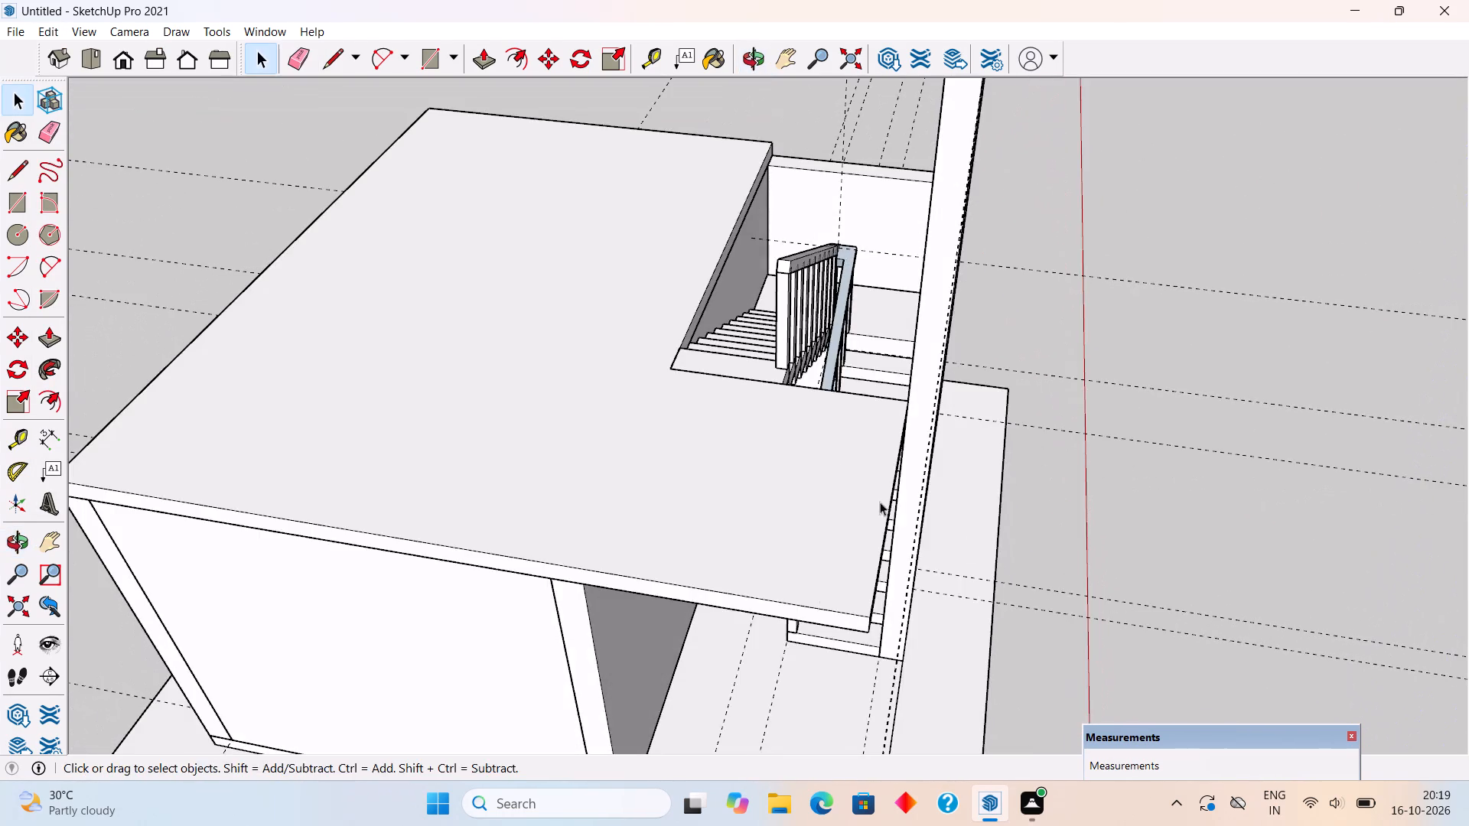
pyautogui.moveTo(838, 464); pyautogui.dragTo(761, 670, button='middle')
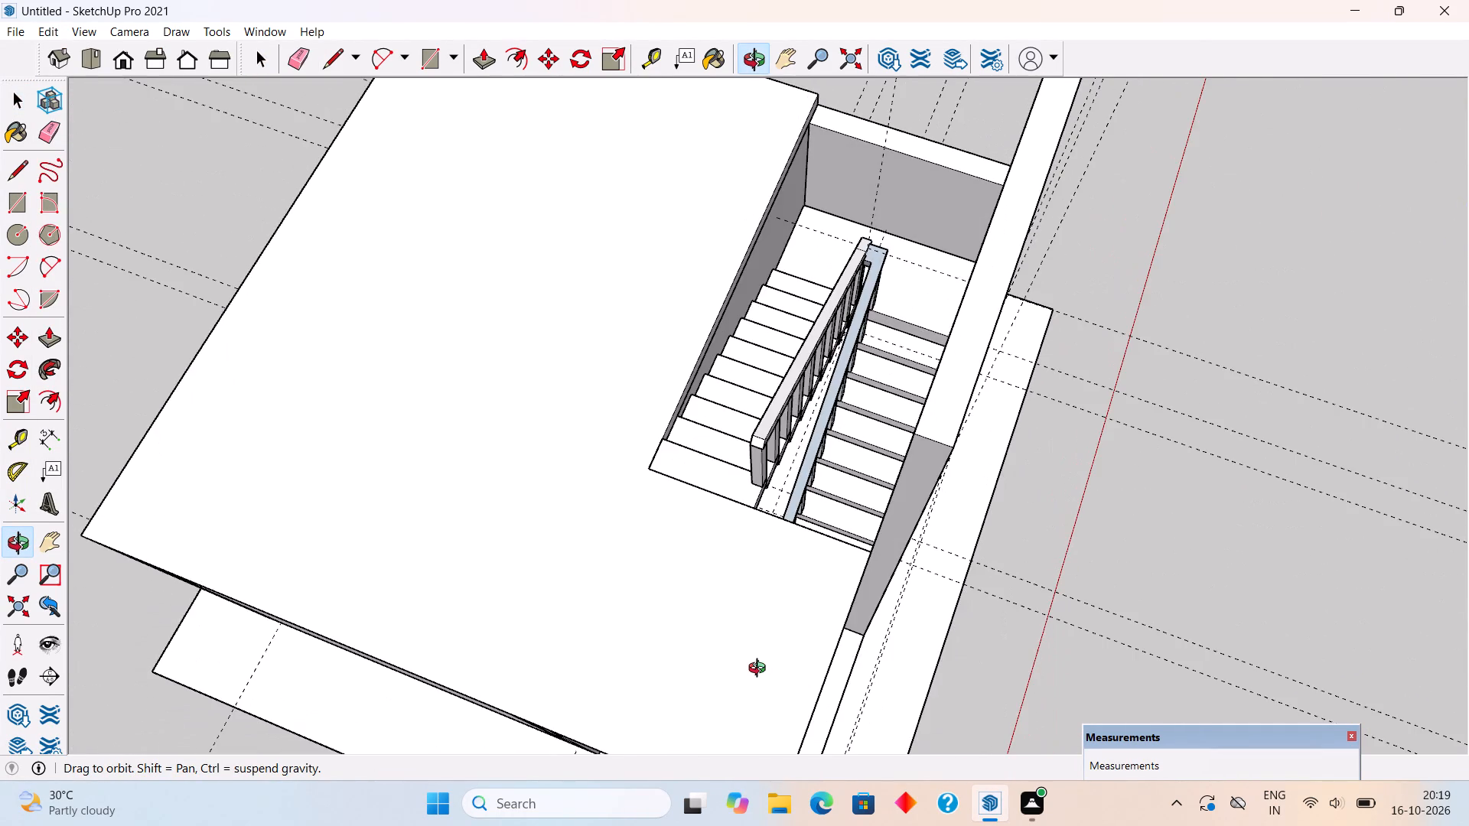
pyautogui.moveTo(761, 670); pyautogui.dragTo(601, 244, button='middle')
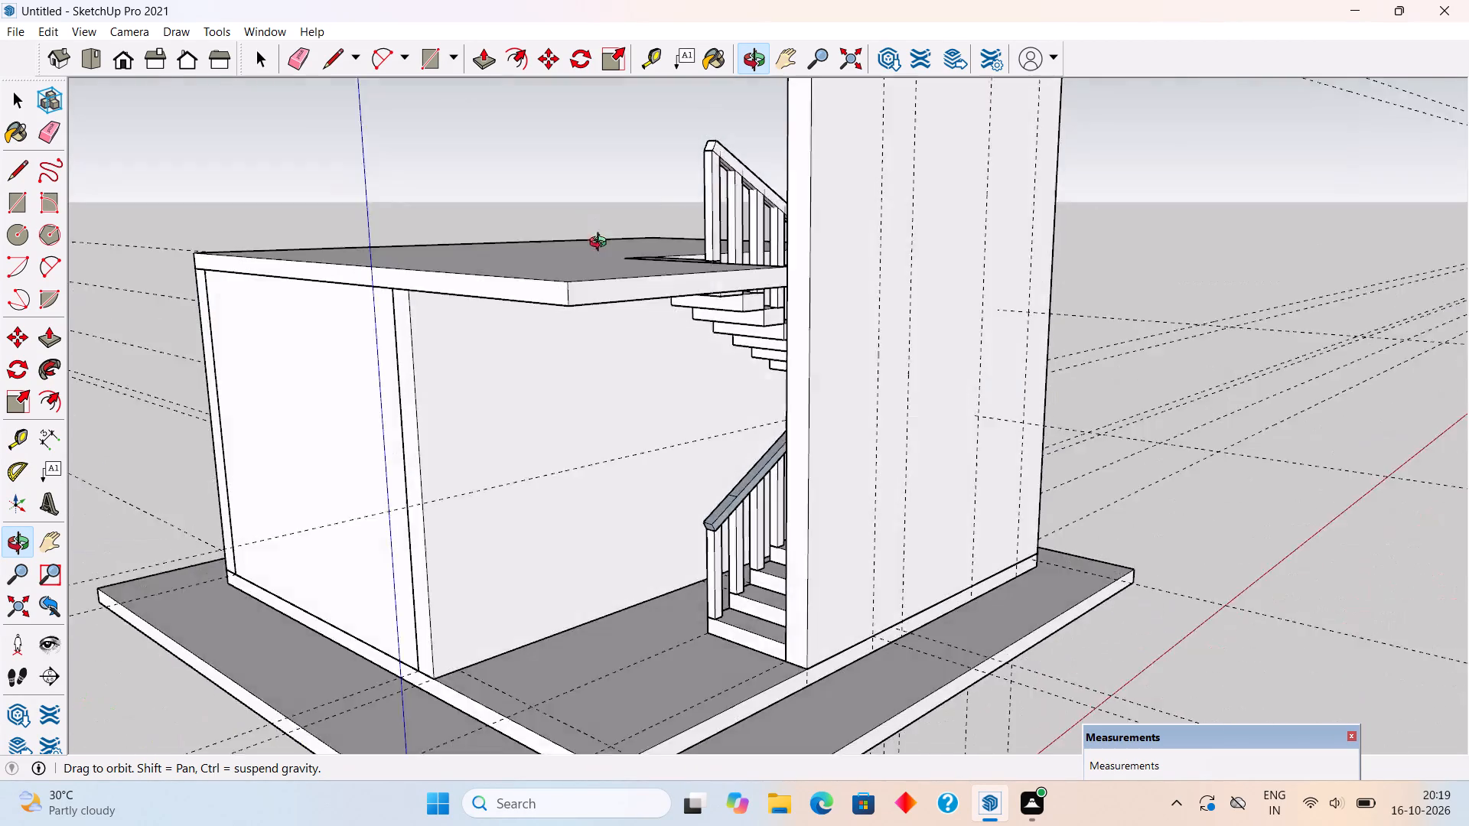
pyautogui.moveTo(601, 244); pyautogui.dragTo(281, 238, button='middle')
pyautogui.moveTo(1015, 349); pyautogui.dragTo(370, 427, button='middle')
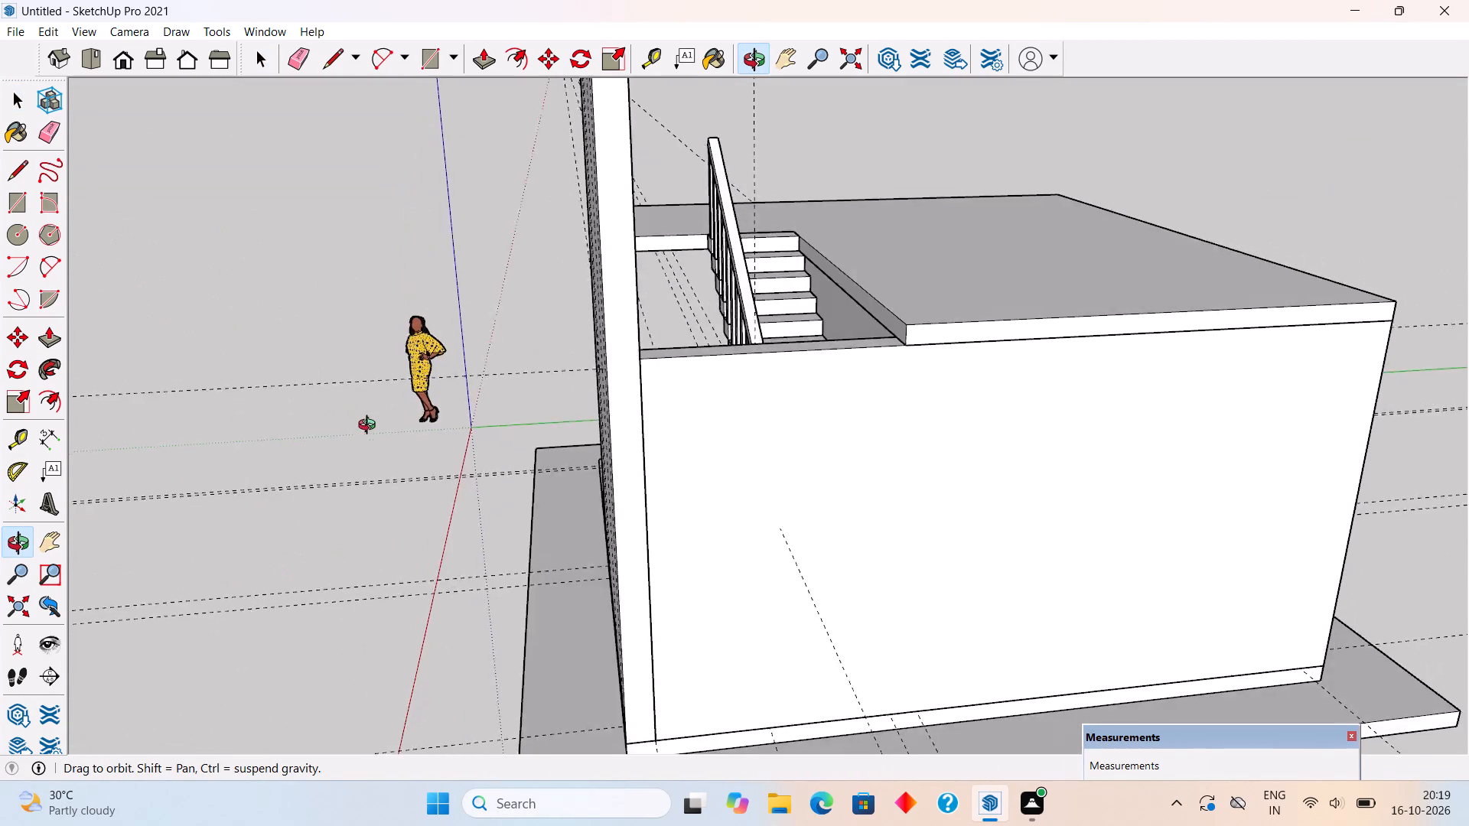
pyautogui.moveTo(370, 427); pyautogui.dragTo(211, 553, button='middle')
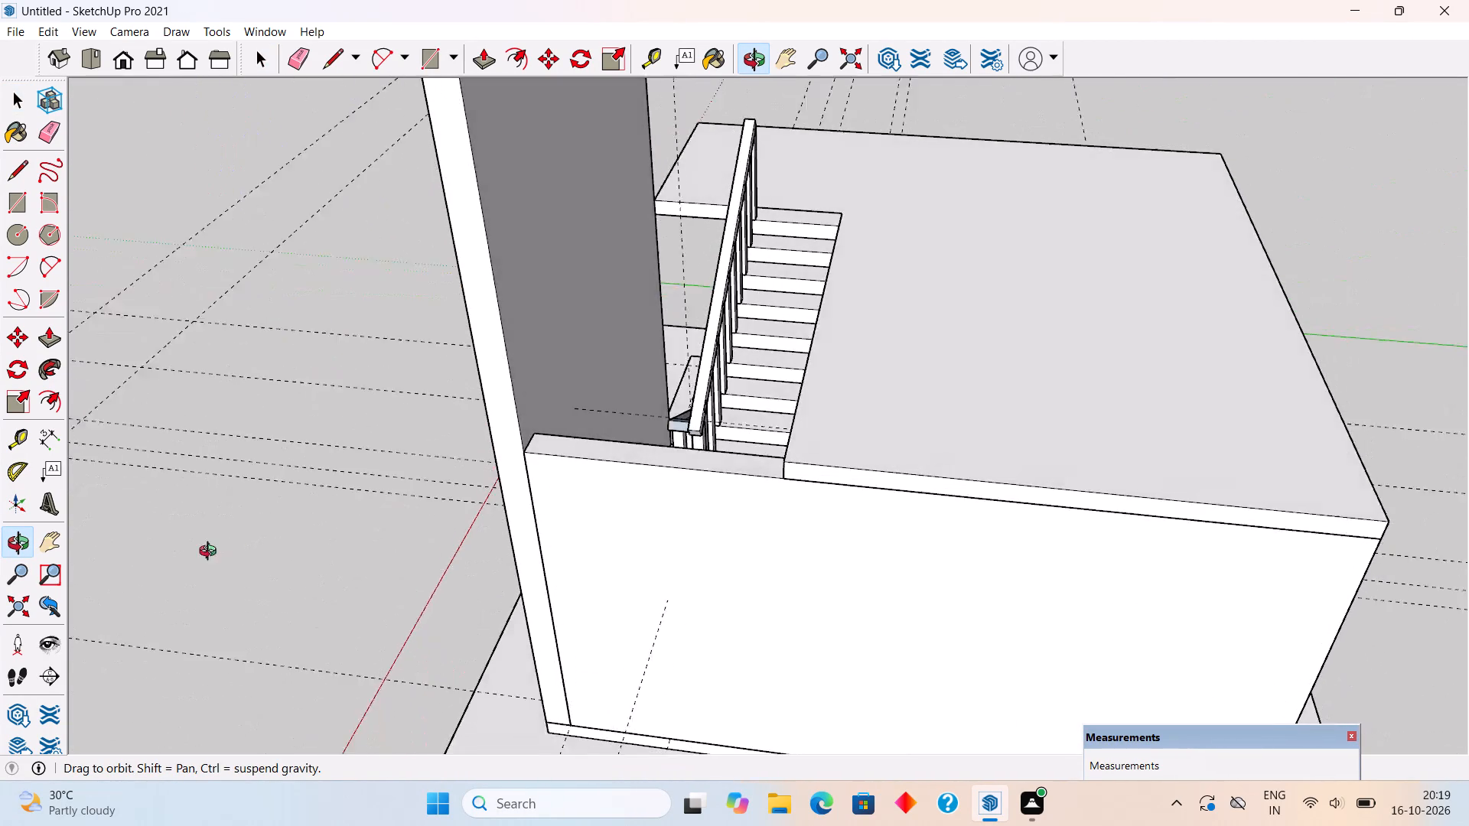
pyautogui.moveTo(211, 553); pyautogui.dragTo(269, 561, button='middle')
pyautogui.scroll(1, 273, 558)
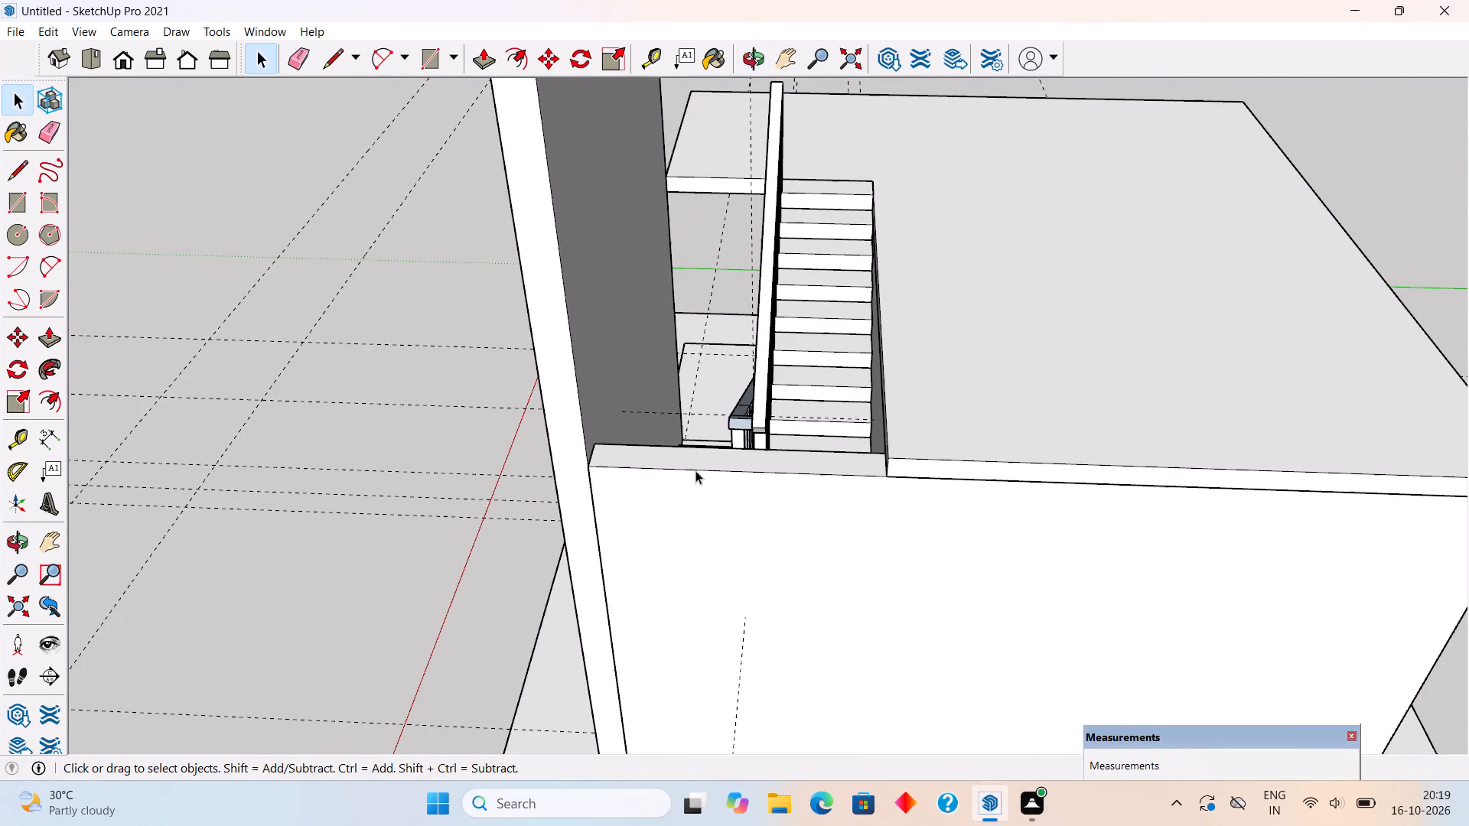
pyautogui.tripleClick(697, 463)
pyautogui.scroll(1, 843, 426)
pyautogui.moveTo(846, 424); pyautogui.dragTo(894, 503, button='middle')
pyautogui.scroll(3, 966, 556)
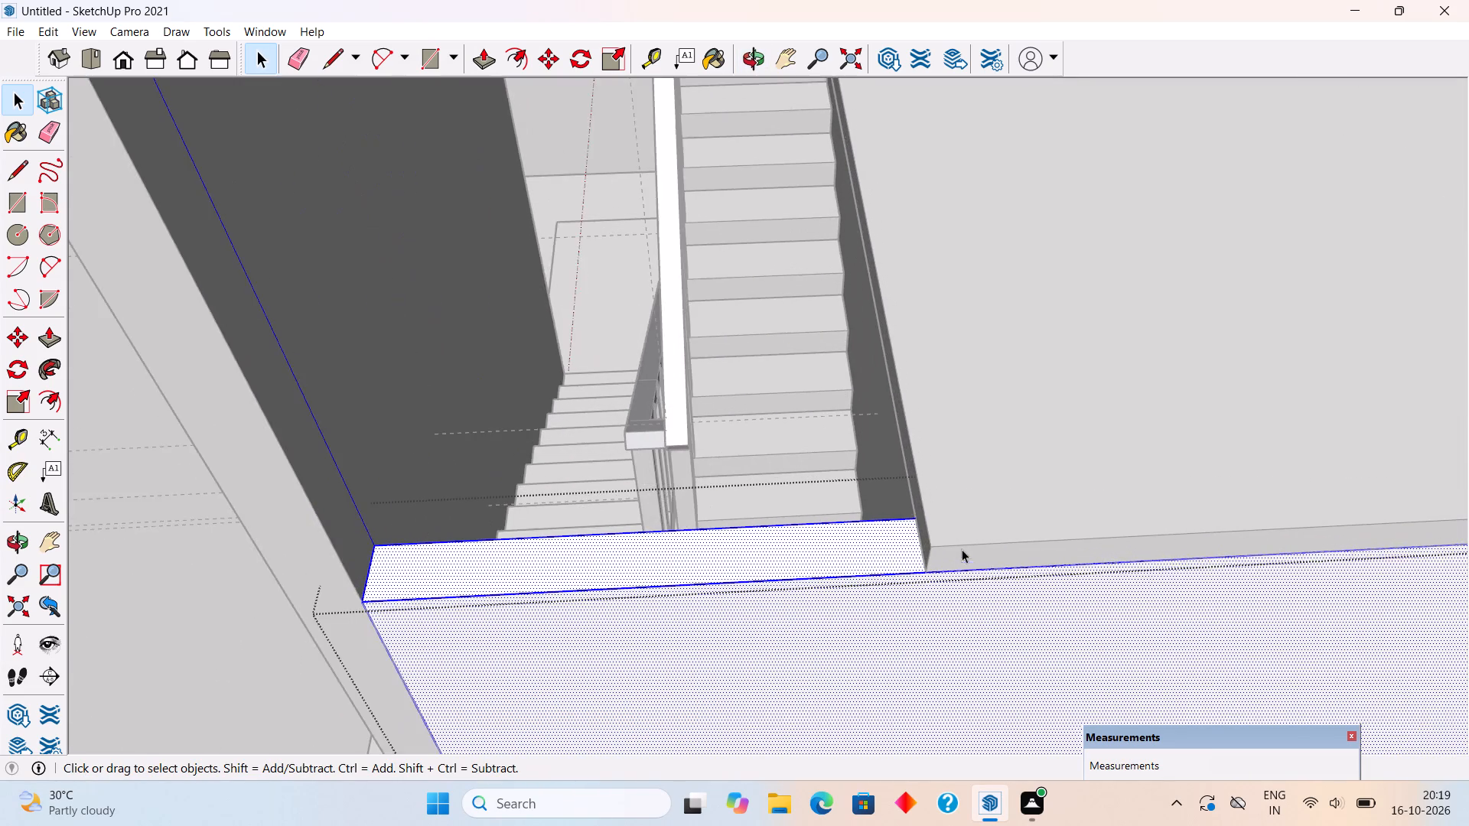
pyautogui.scroll(7, 962, 549)
pyautogui.press('l')
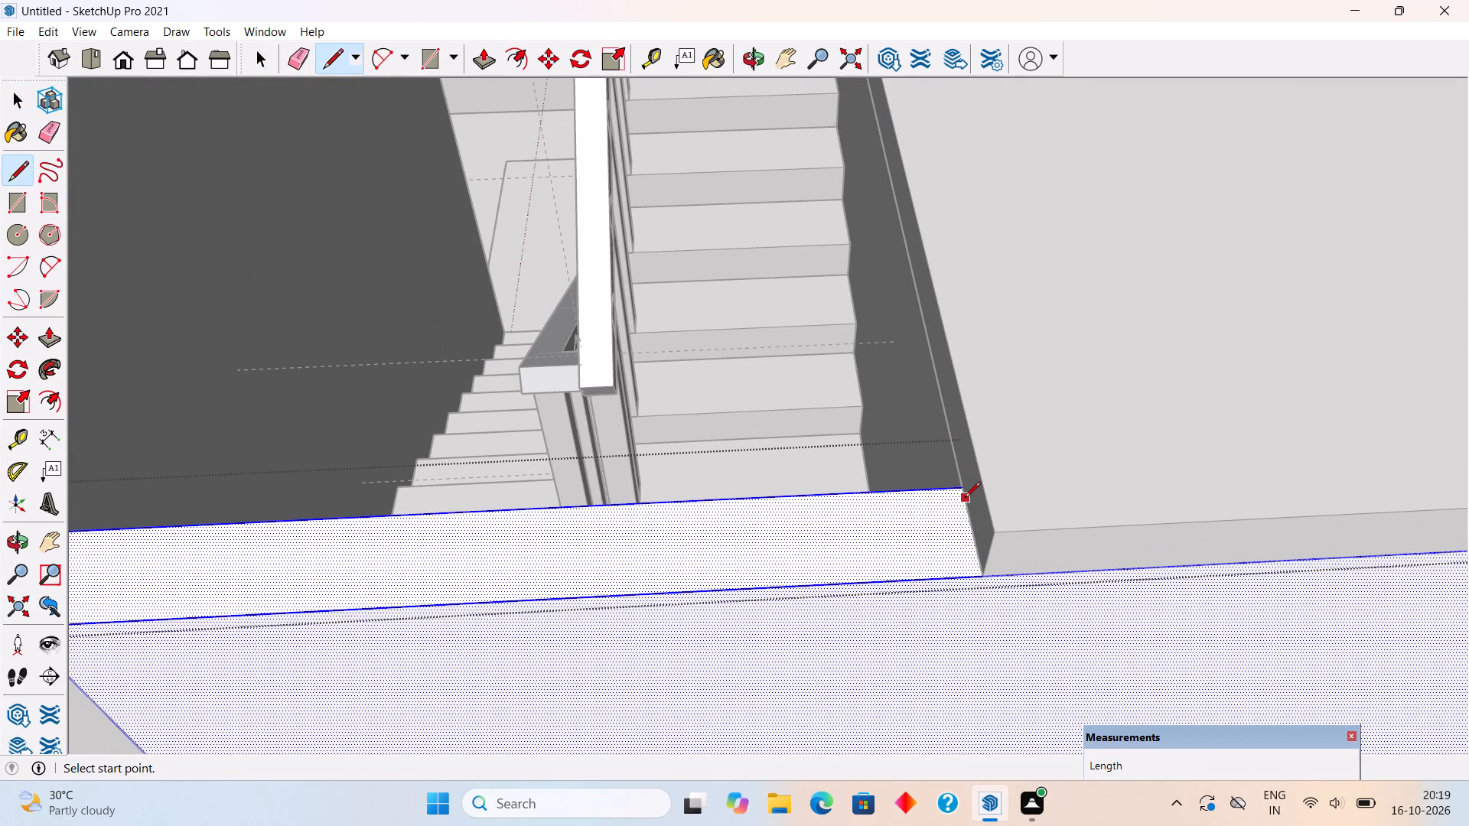
pyautogui.click(959, 489)
pyautogui.click(978, 573)
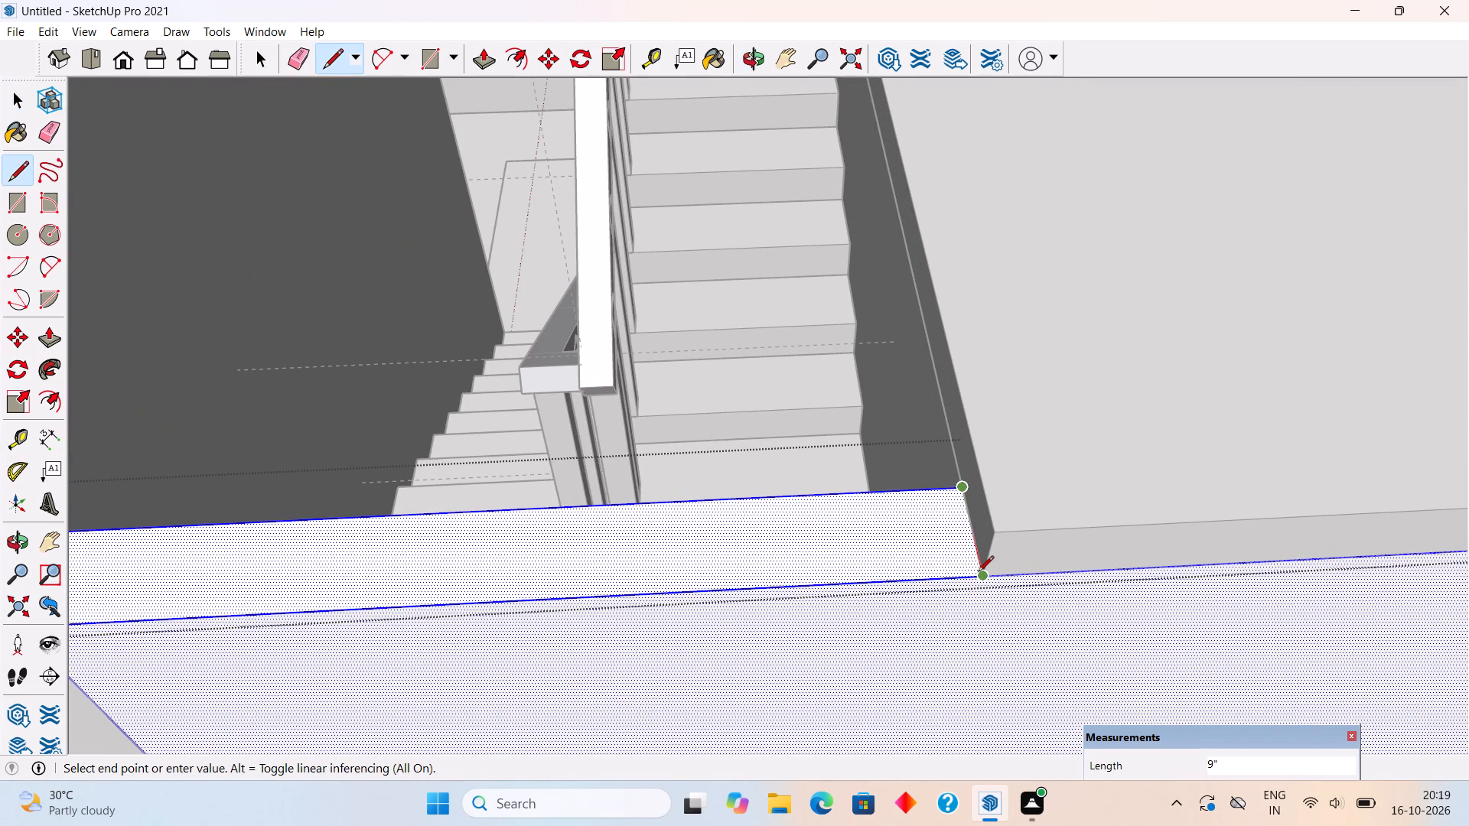
# Pull the stairwell part of the landing-side wall's top face up 9' 3" to match the tall side wall, and leave the group.
pyautogui.press('p')
pyautogui.click(930, 540)
pyautogui.scroll(-15, 917, 475)
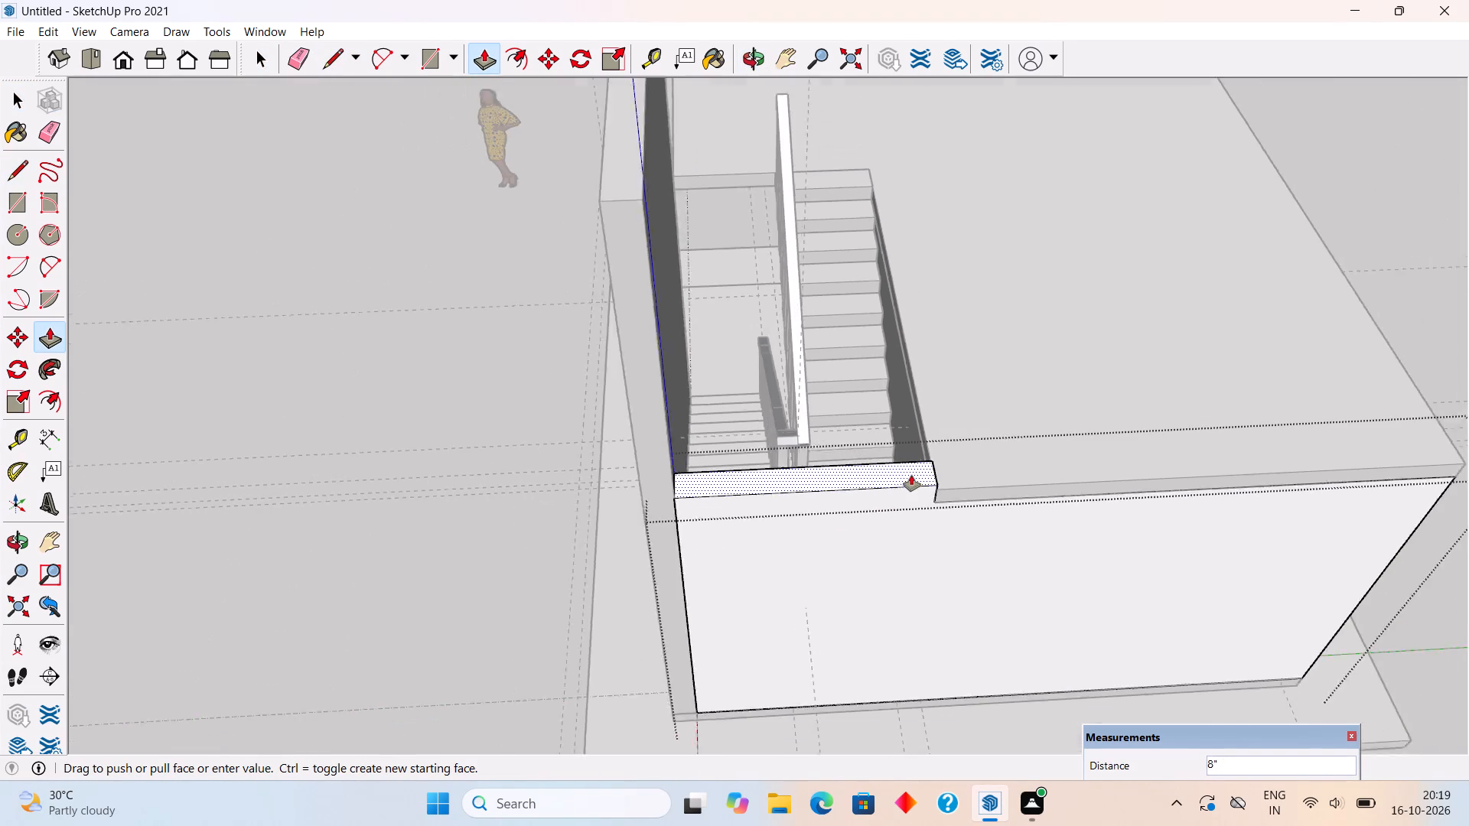
pyautogui.scroll(-3, 911, 475)
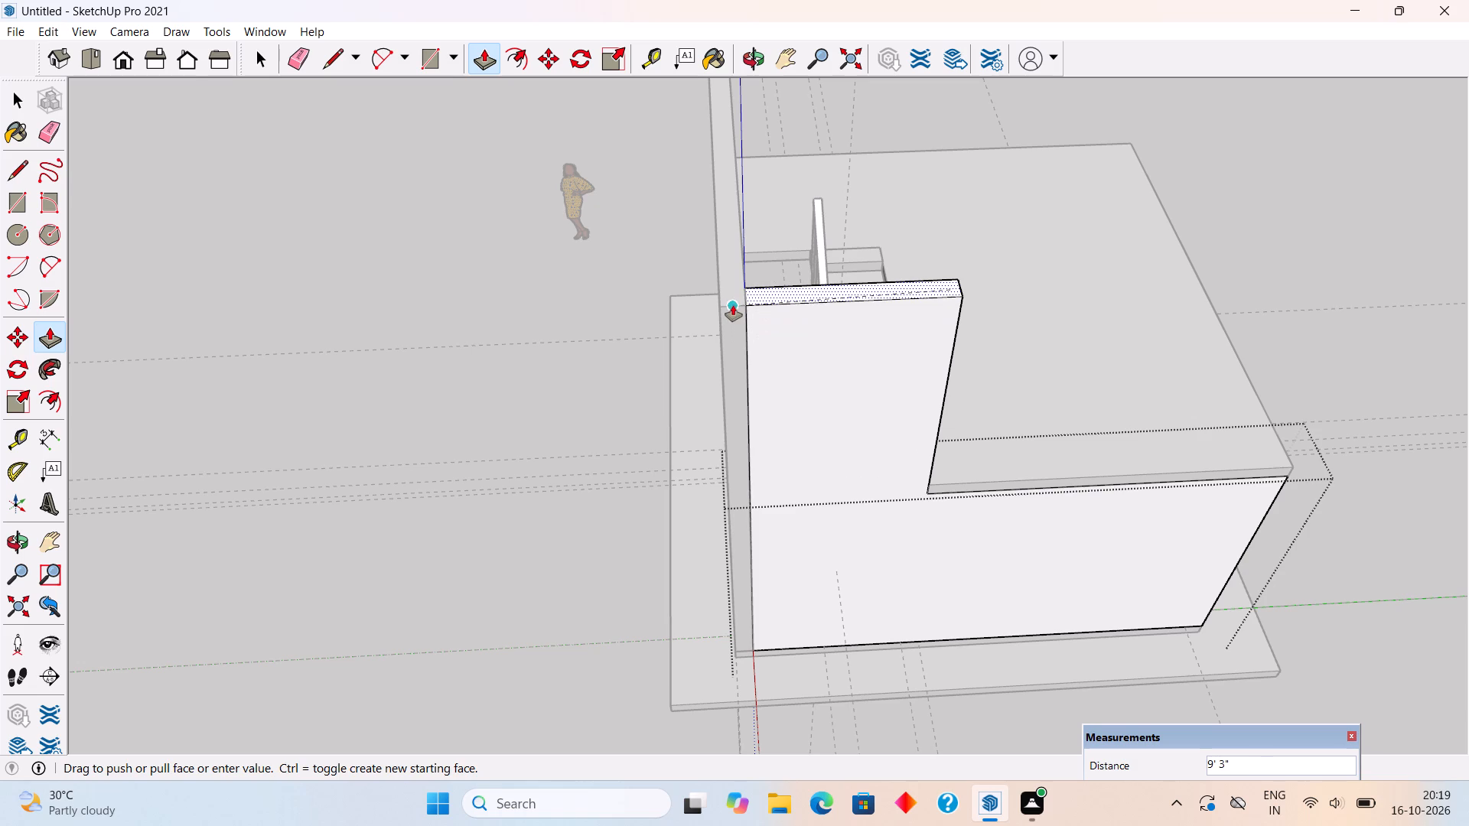
pyautogui.click(733, 305)
pyautogui.press('space')
pyautogui.click(663, 298)
# Place a guide on the roof slab 9" from the stair opening's long edge and parallel to it.
pyautogui.scroll(-1, 661, 419)
pyautogui.moveTo(1070, 469); pyautogui.dragTo(1226, 444, button='middle')
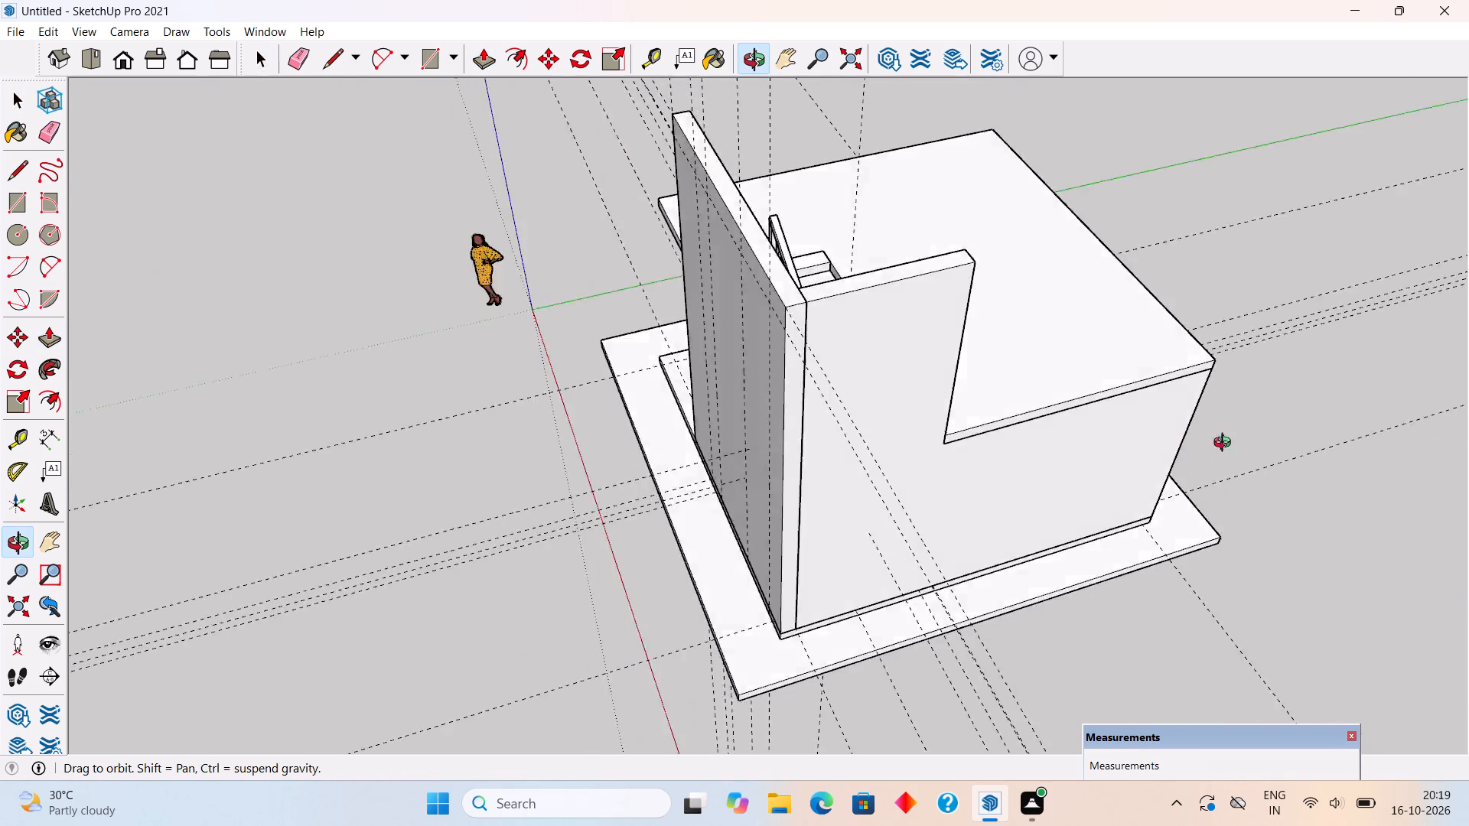
pyautogui.moveTo(1226, 444); pyautogui.dragTo(509, 301, button='middle')
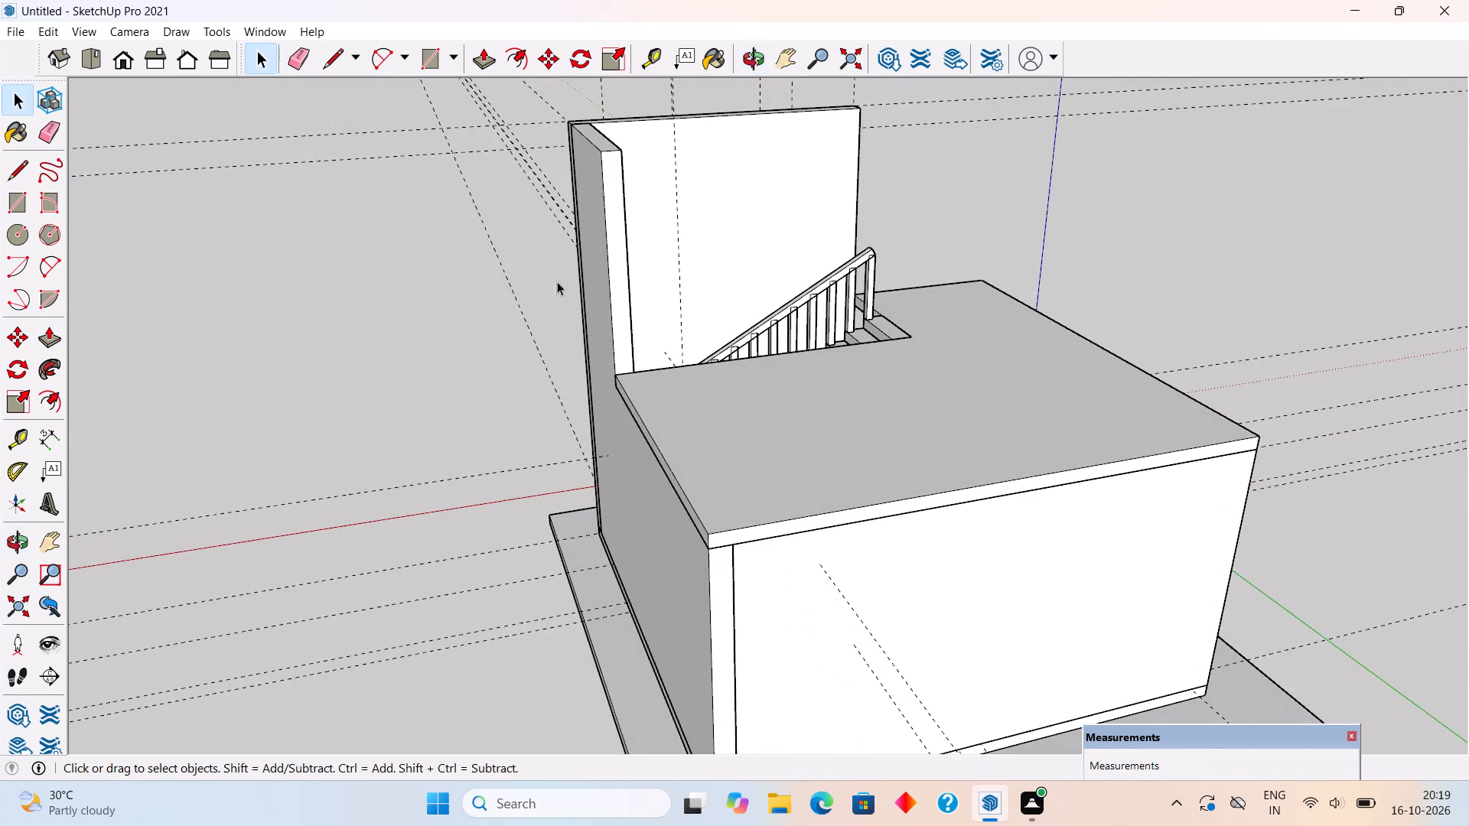
pyautogui.moveTo(746, 463); pyautogui.dragTo(137, 598, button='middle')
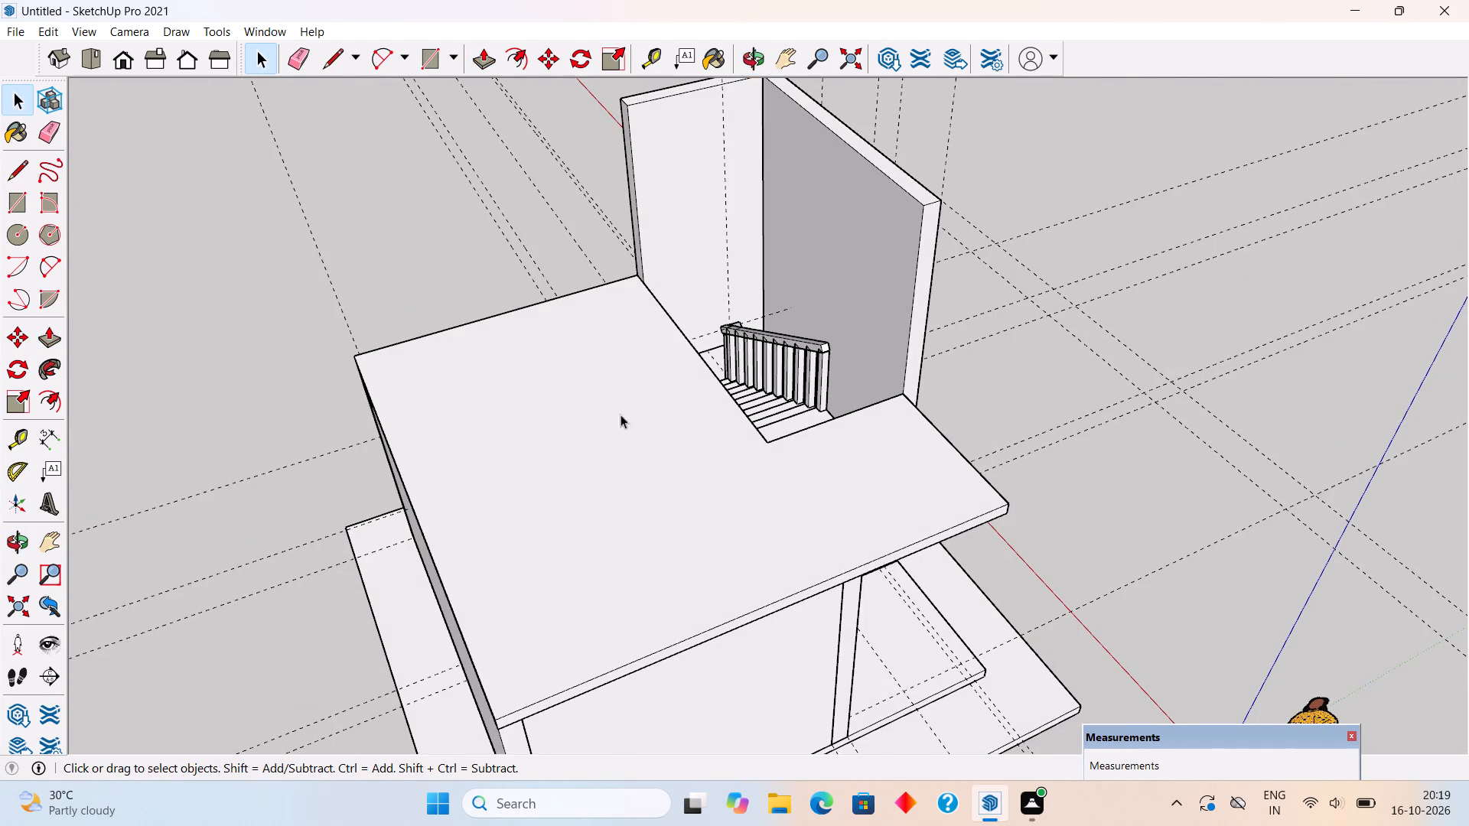
pyautogui.scroll(5, 870, 356)
pyautogui.press('t')
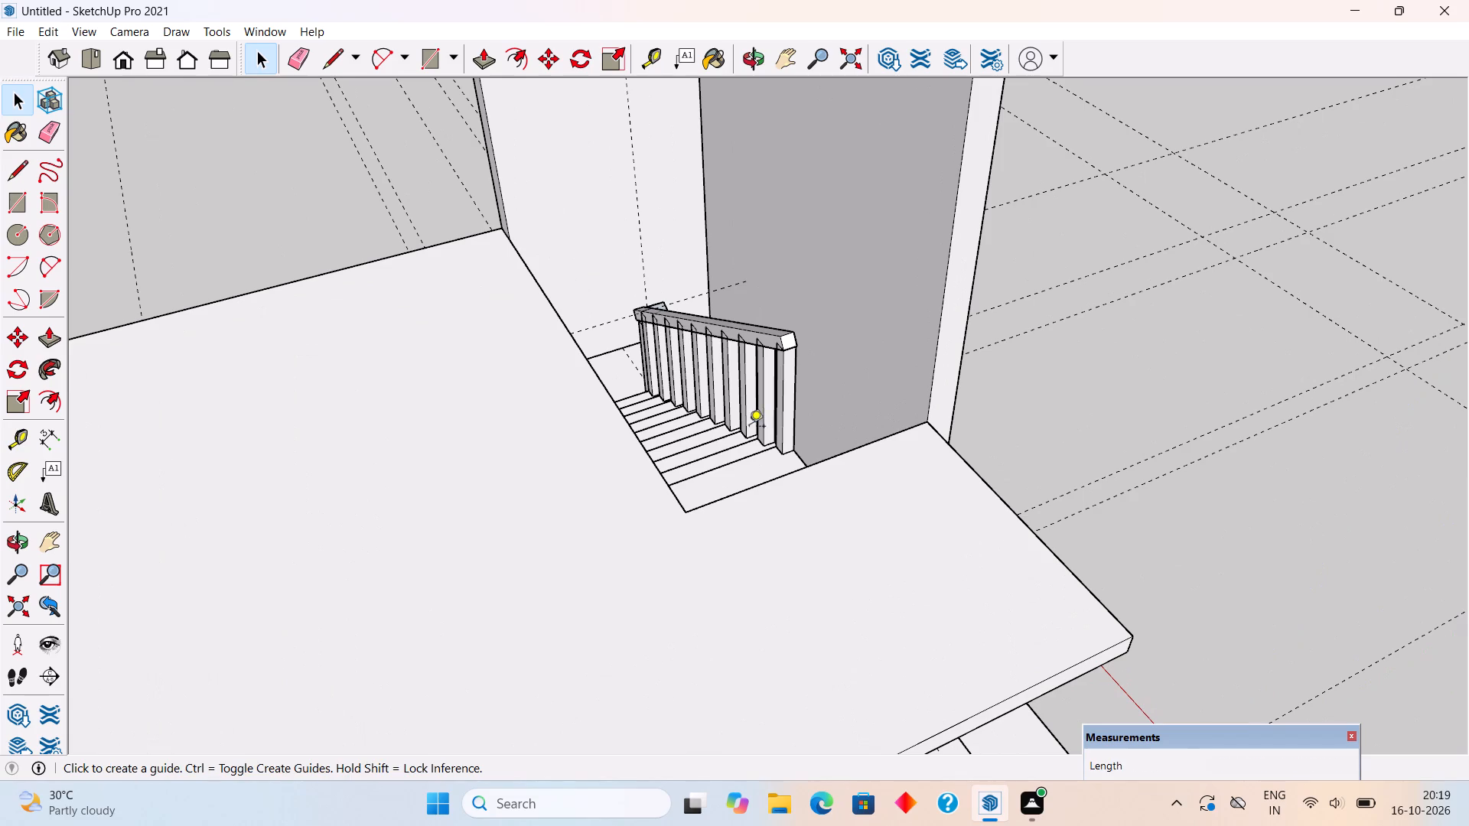
pyautogui.click(587, 367)
pyautogui.write('9"')
pyautogui.press('Return')
# Add a guide along the line of the stair opening's short edge beside the upper flight's top step.
pyautogui.write('tr')
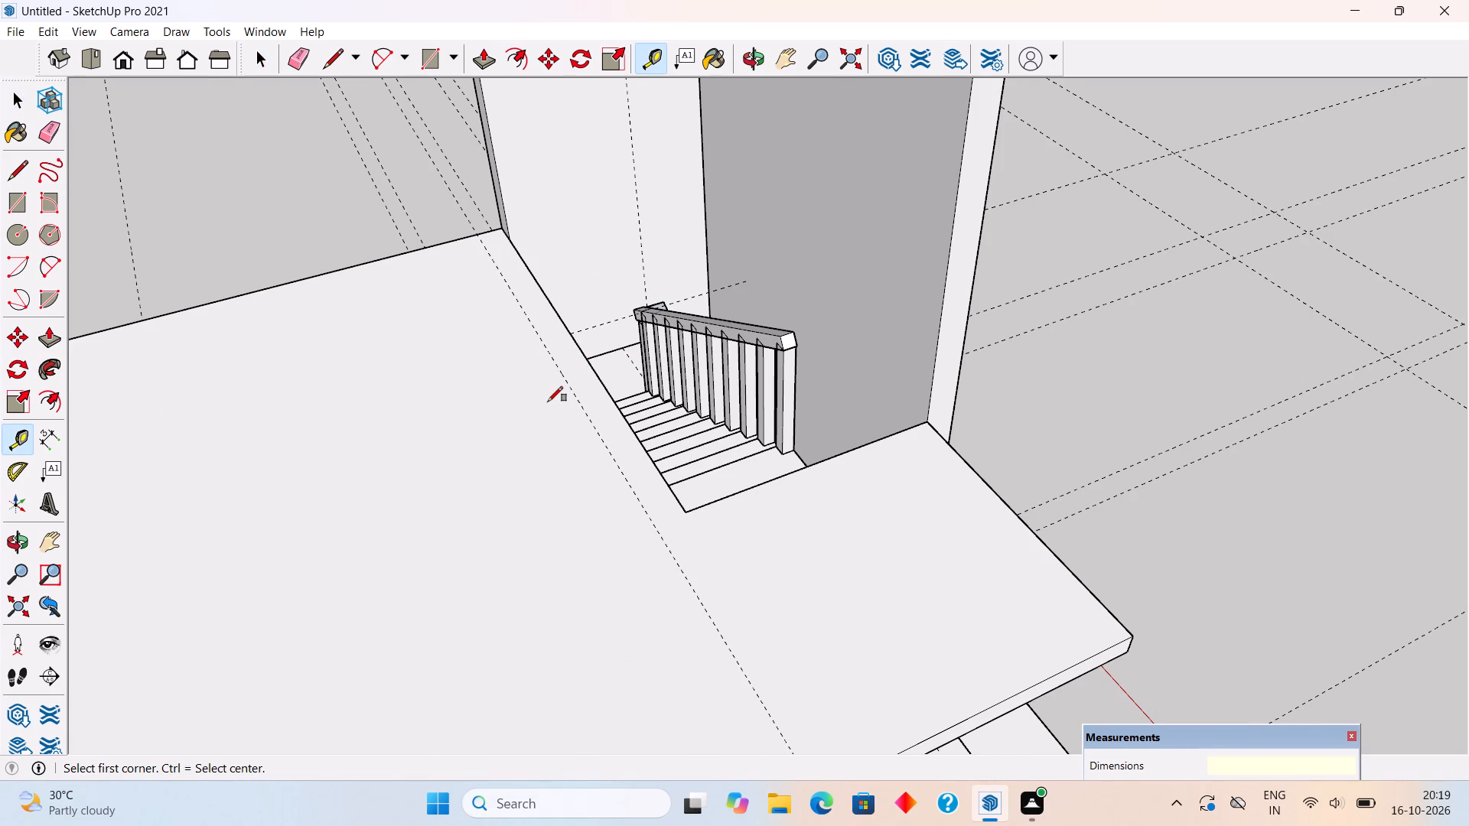
pyautogui.press('t')
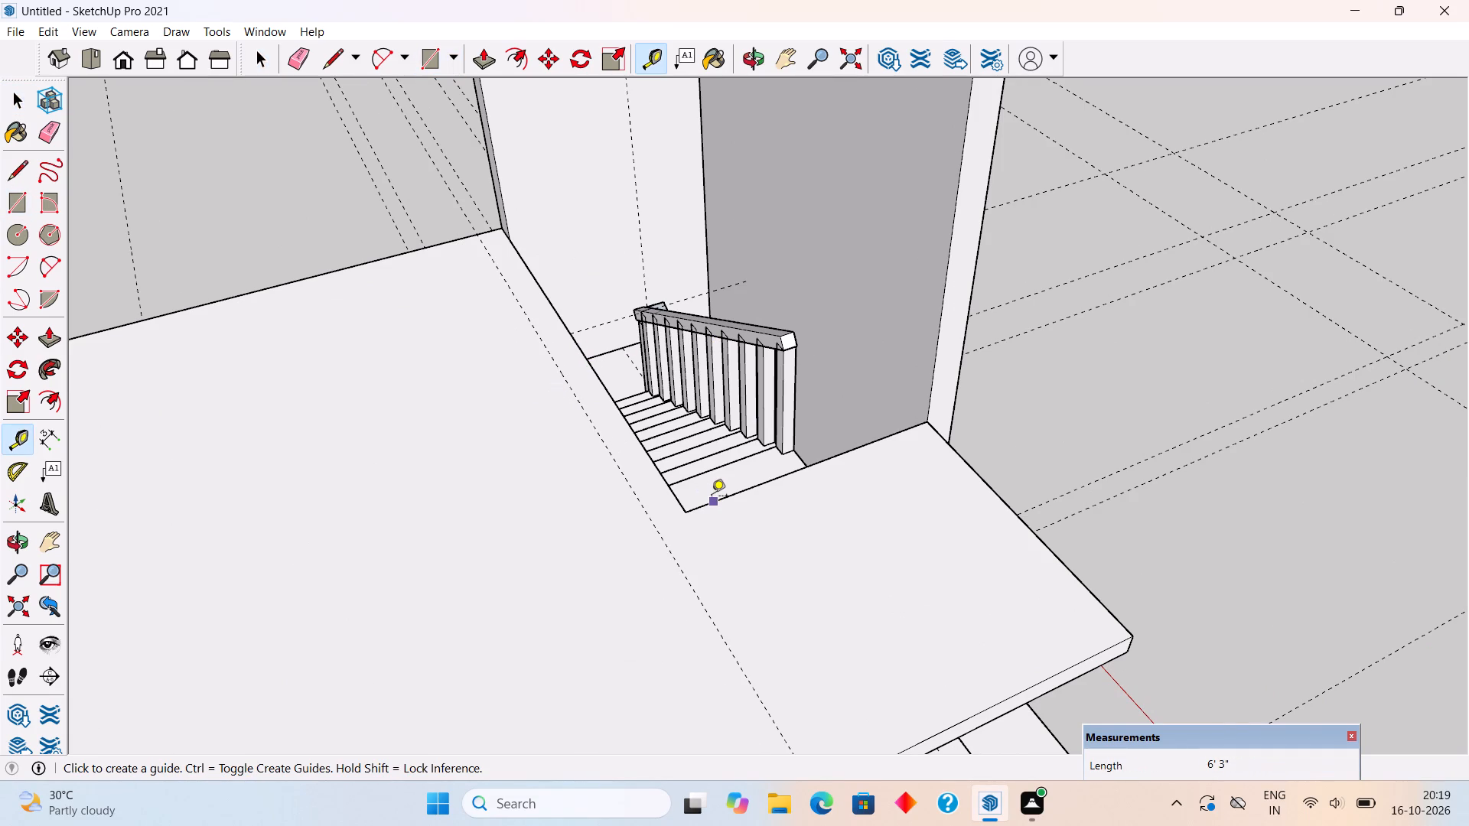
pyautogui.doubleClick(712, 497)
# Draw a 13' by 9" rectangle on the roof slab along the stair opening's long edge and pull it up level with the opposite stairwell wall.
pyautogui.press('r')
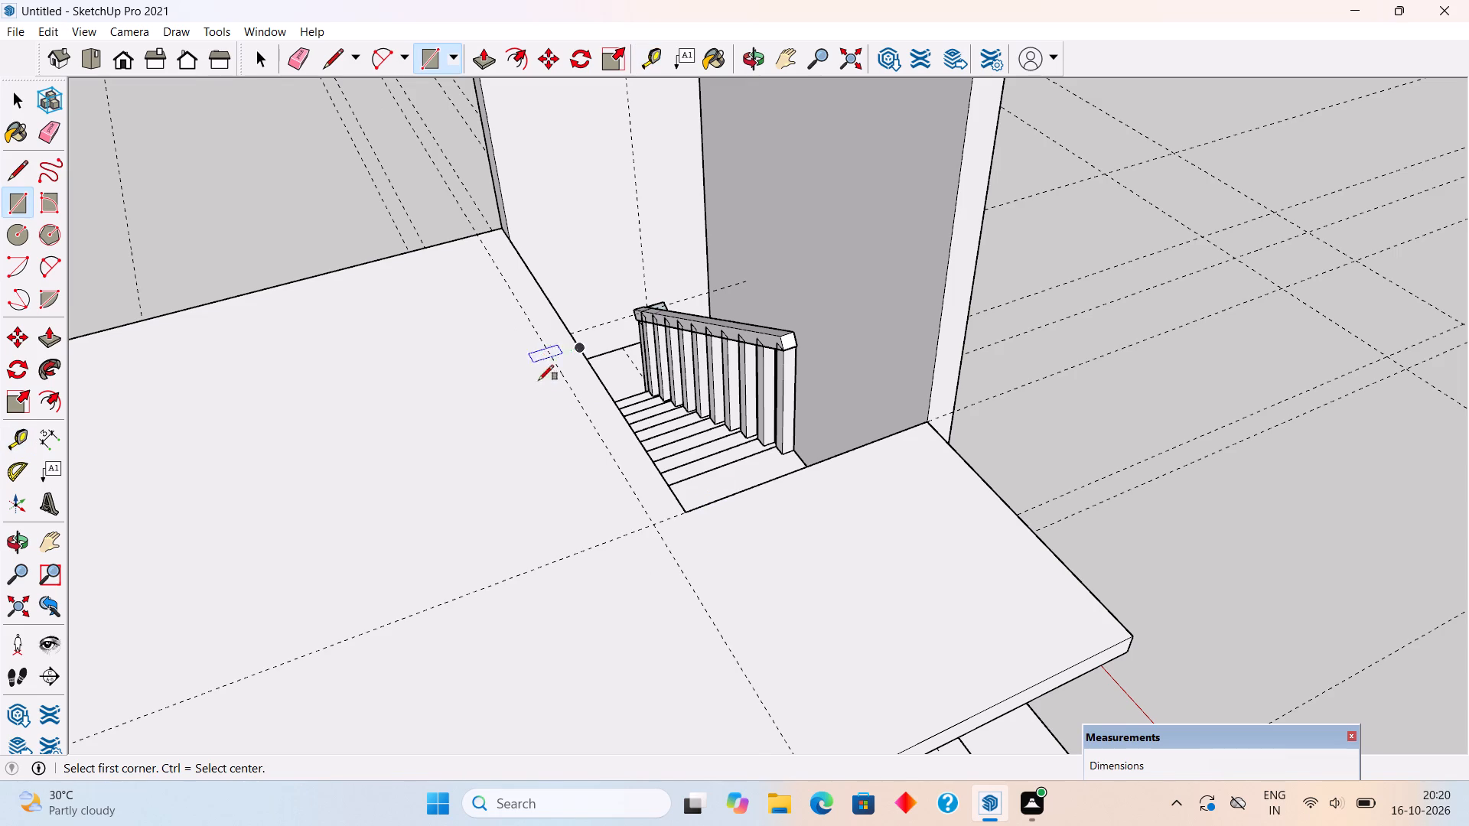
pyautogui.click(480, 234)
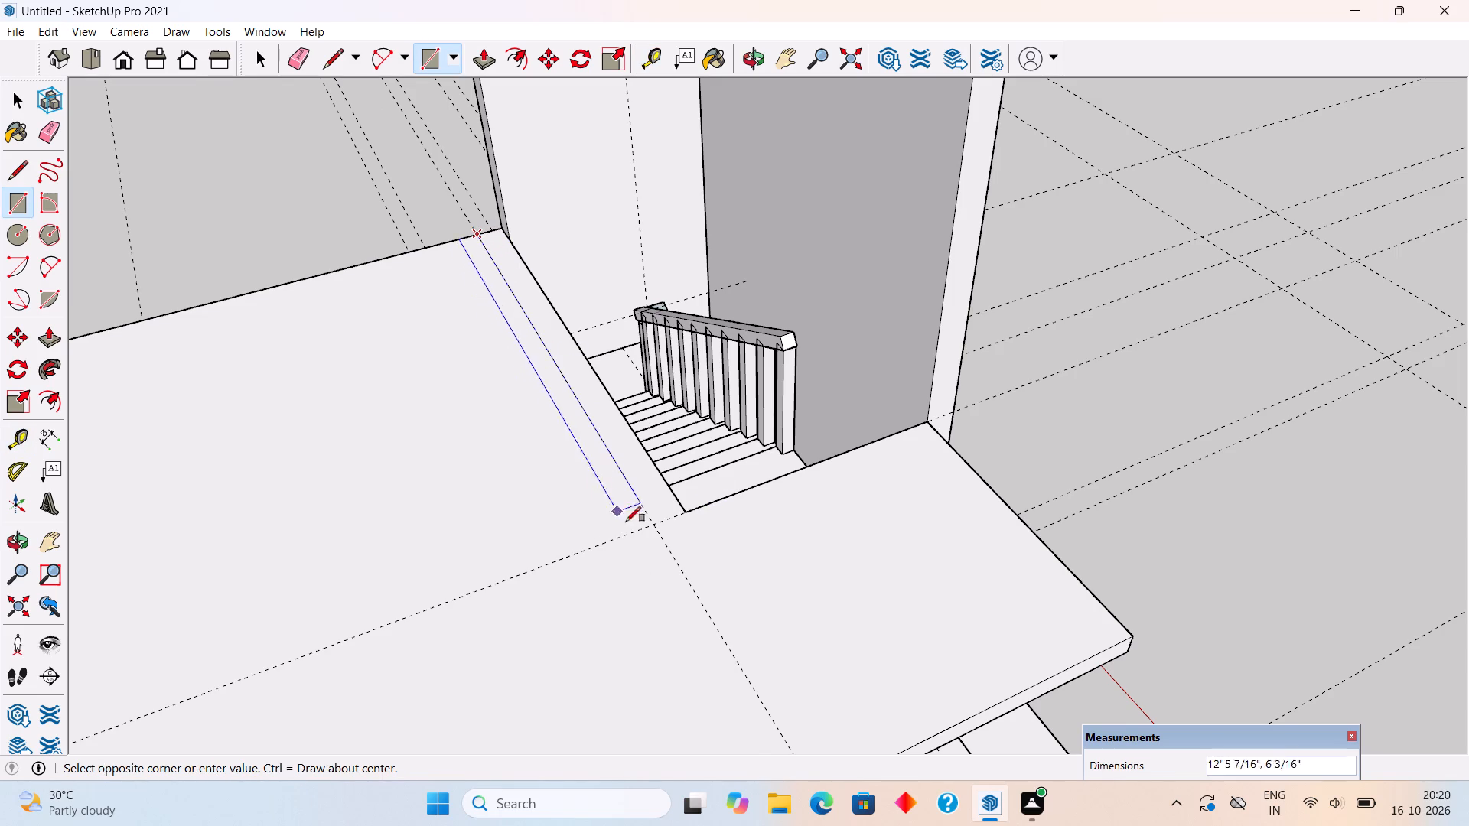
pyautogui.click(684, 512)
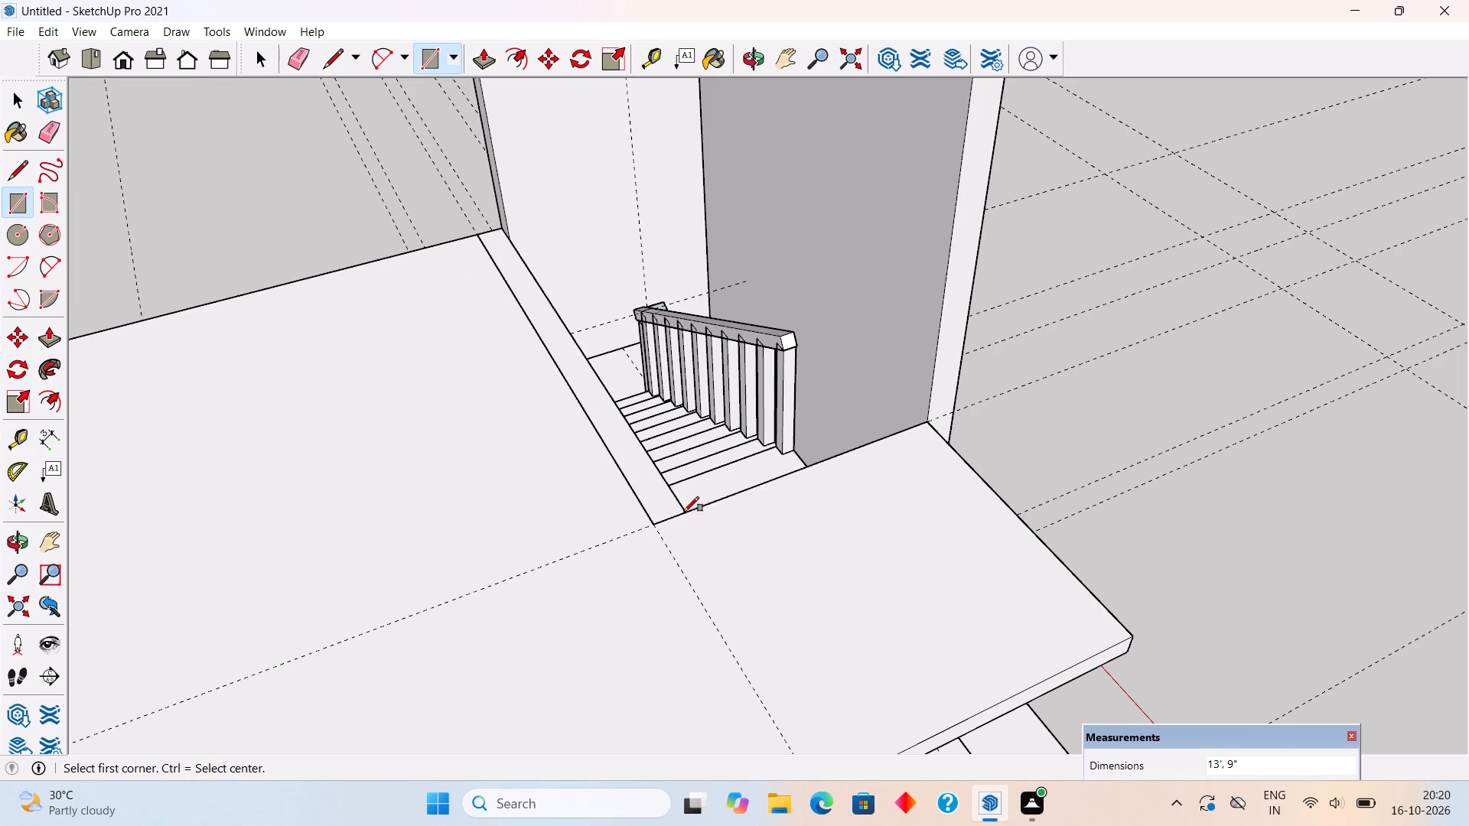
pyautogui.press('p')
pyautogui.click(656, 502)
pyautogui.scroll(-8, 666, 420)
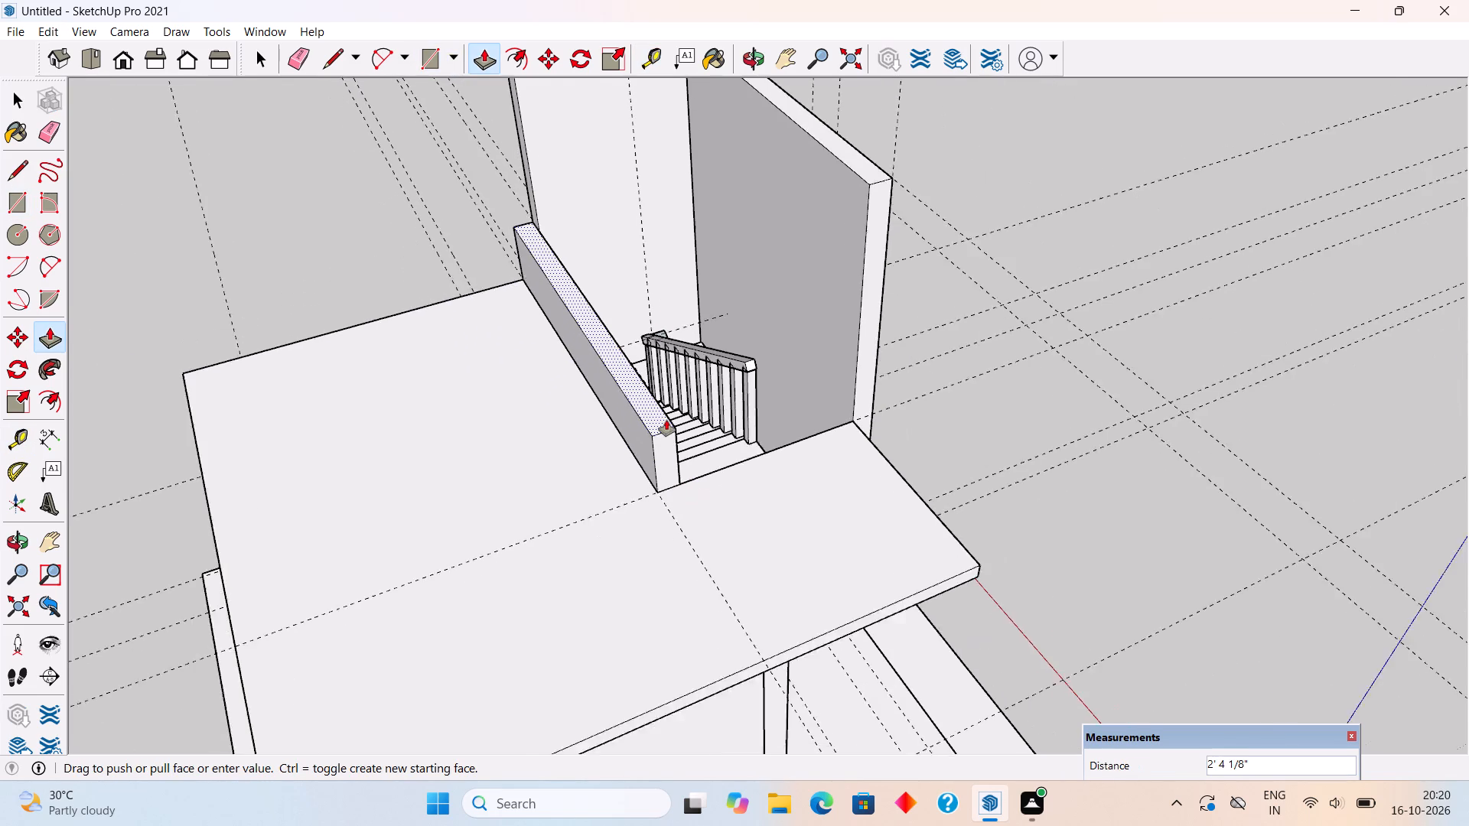
pyautogui.scroll(-1, 666, 420)
pyautogui.click(819, 250)
# Make the new stairwell wall along the opening's long edge a group.
pyautogui.press('space')
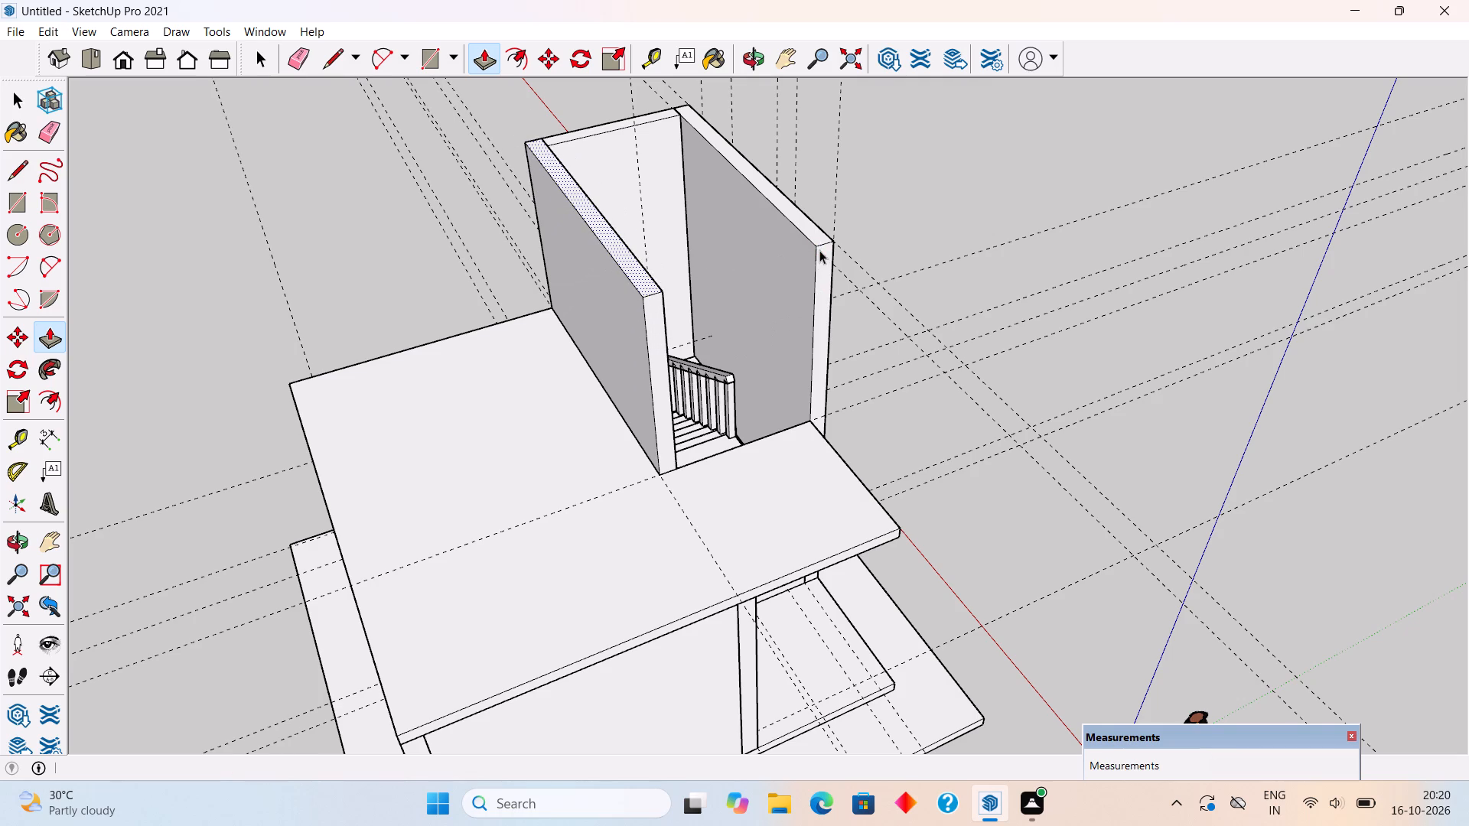
pyautogui.tripleClick(665, 333)
pyautogui.rightClick(665, 333)
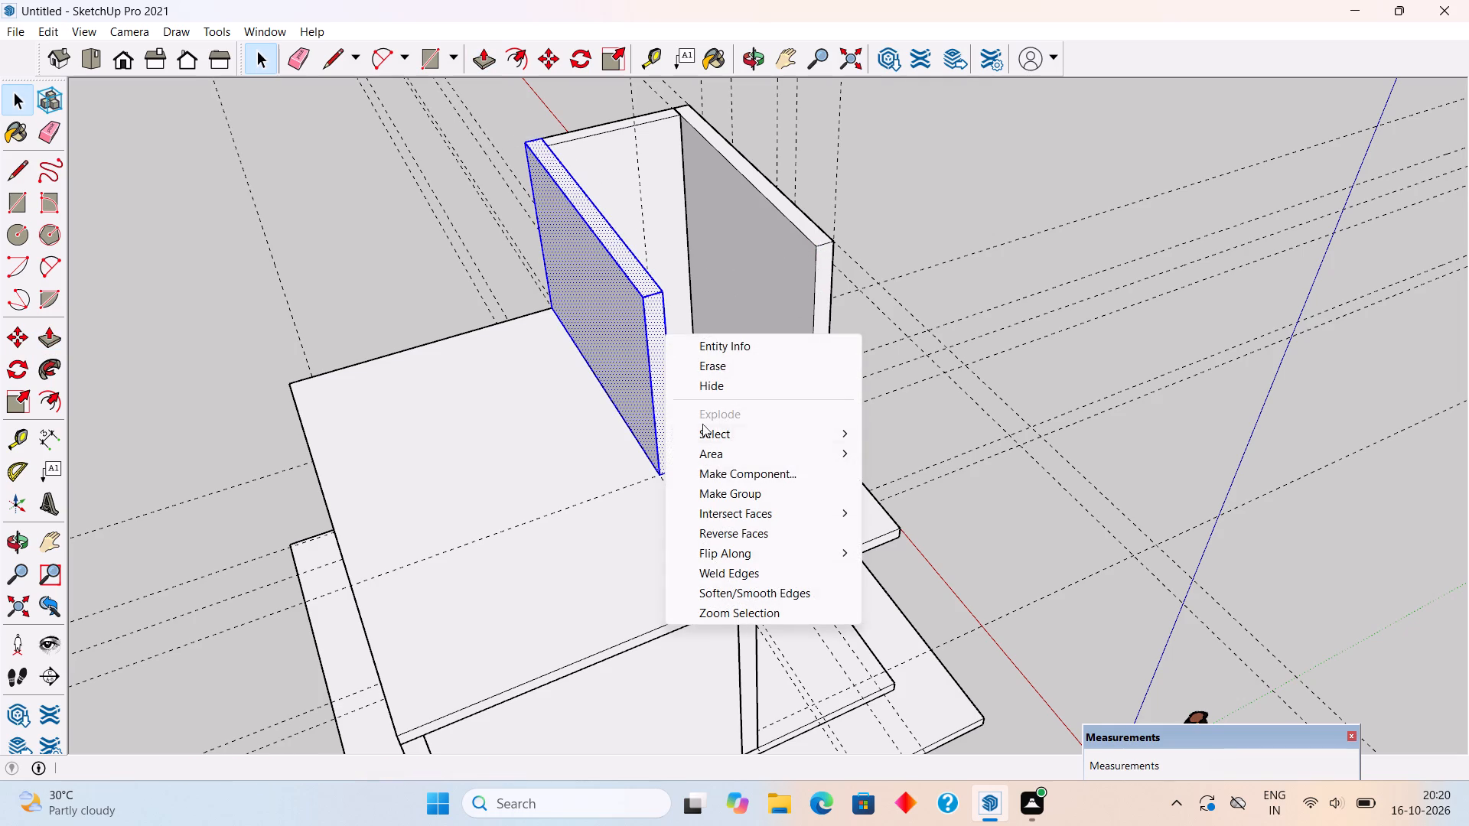
pyautogui.click(734, 488)
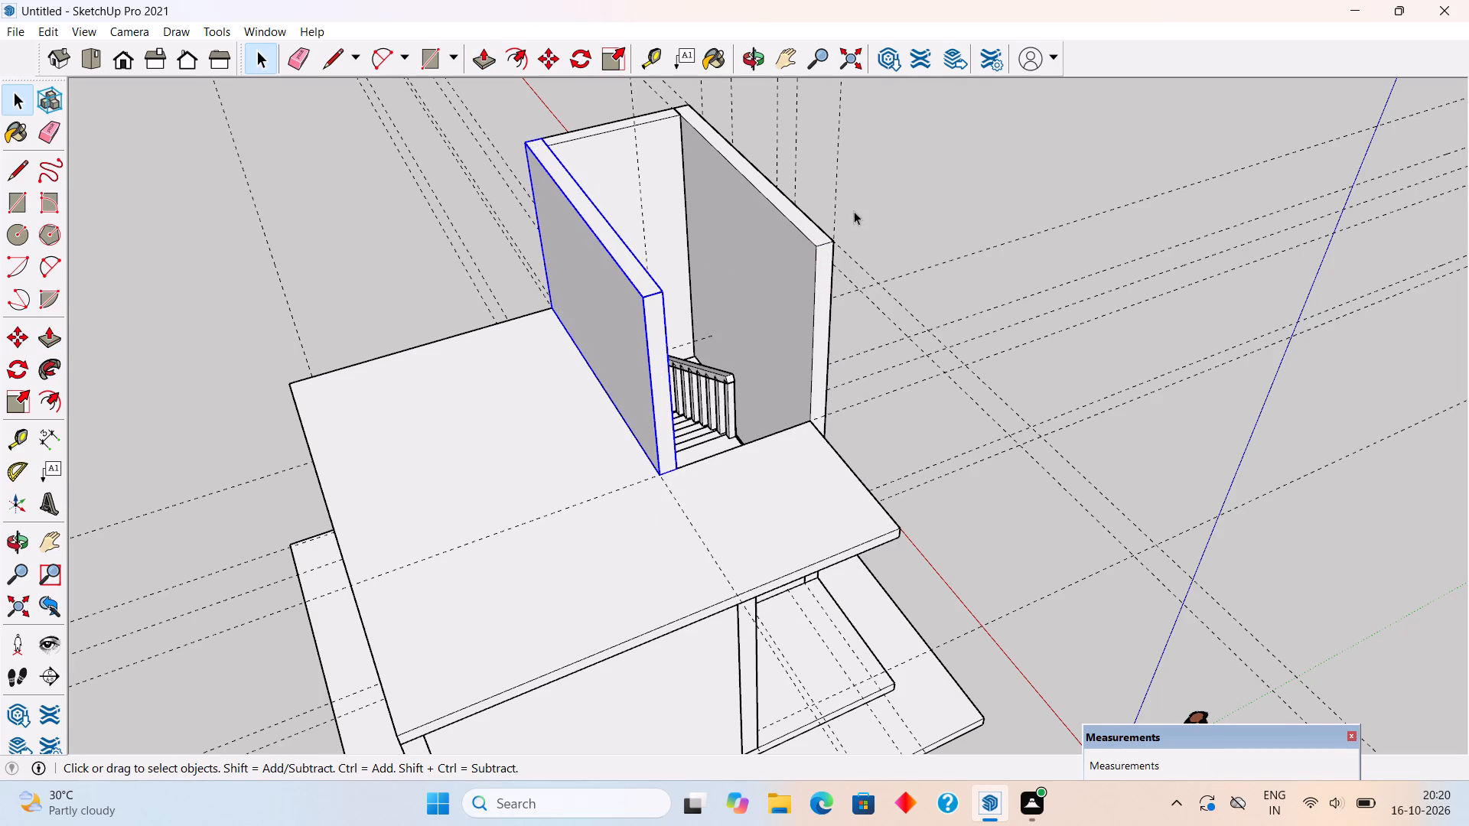
pyautogui.click(854, 211)
# Place a guide on the roof slab 9" in from its landing-side edge.
pyautogui.moveTo(531, 623); pyautogui.dragTo(249, 410, button='middle')
pyautogui.scroll(-1, 252, 549)
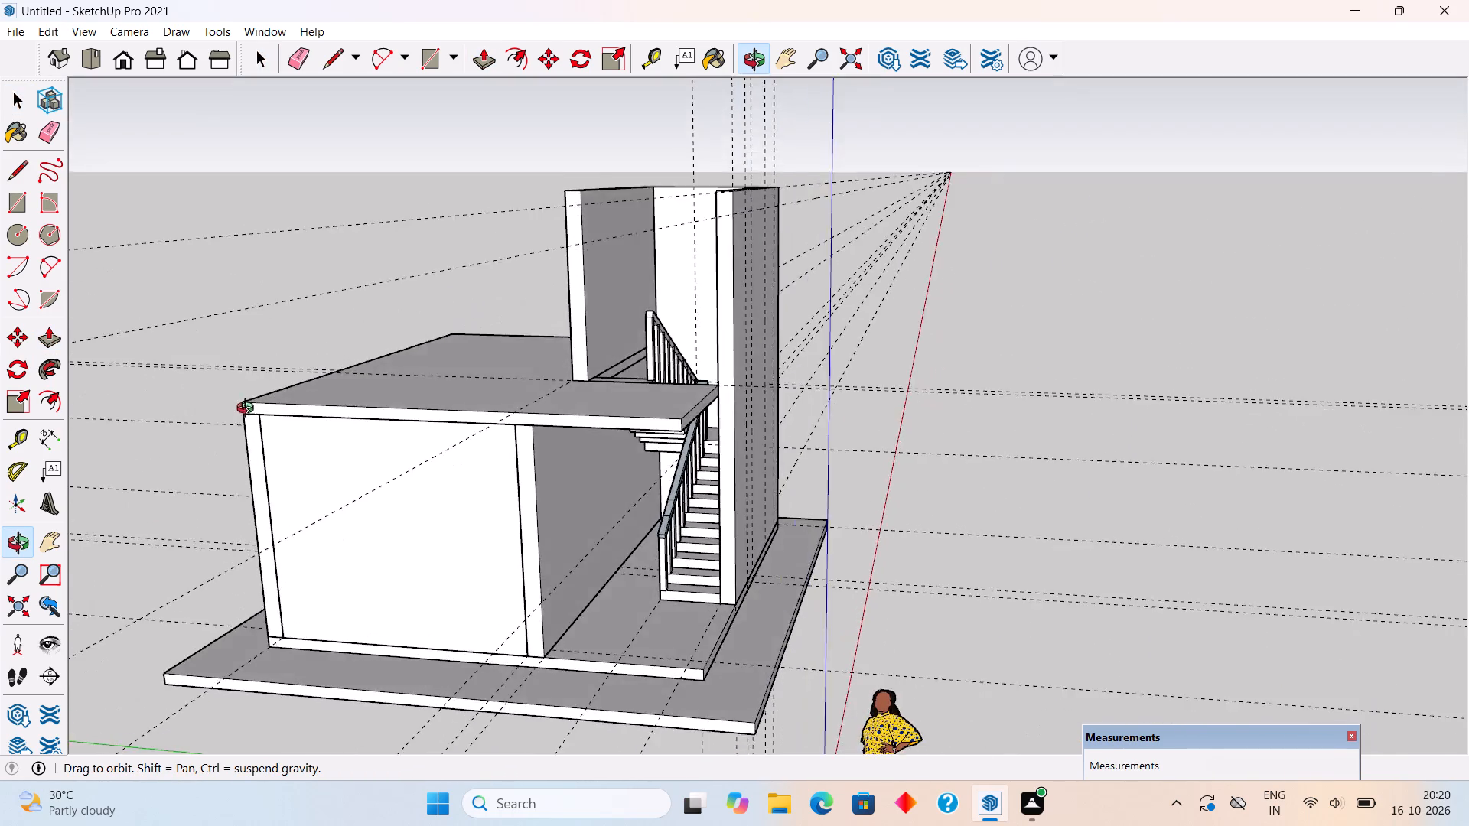
pyautogui.moveTo(249, 410); pyautogui.dragTo(986, 475, button='middle')
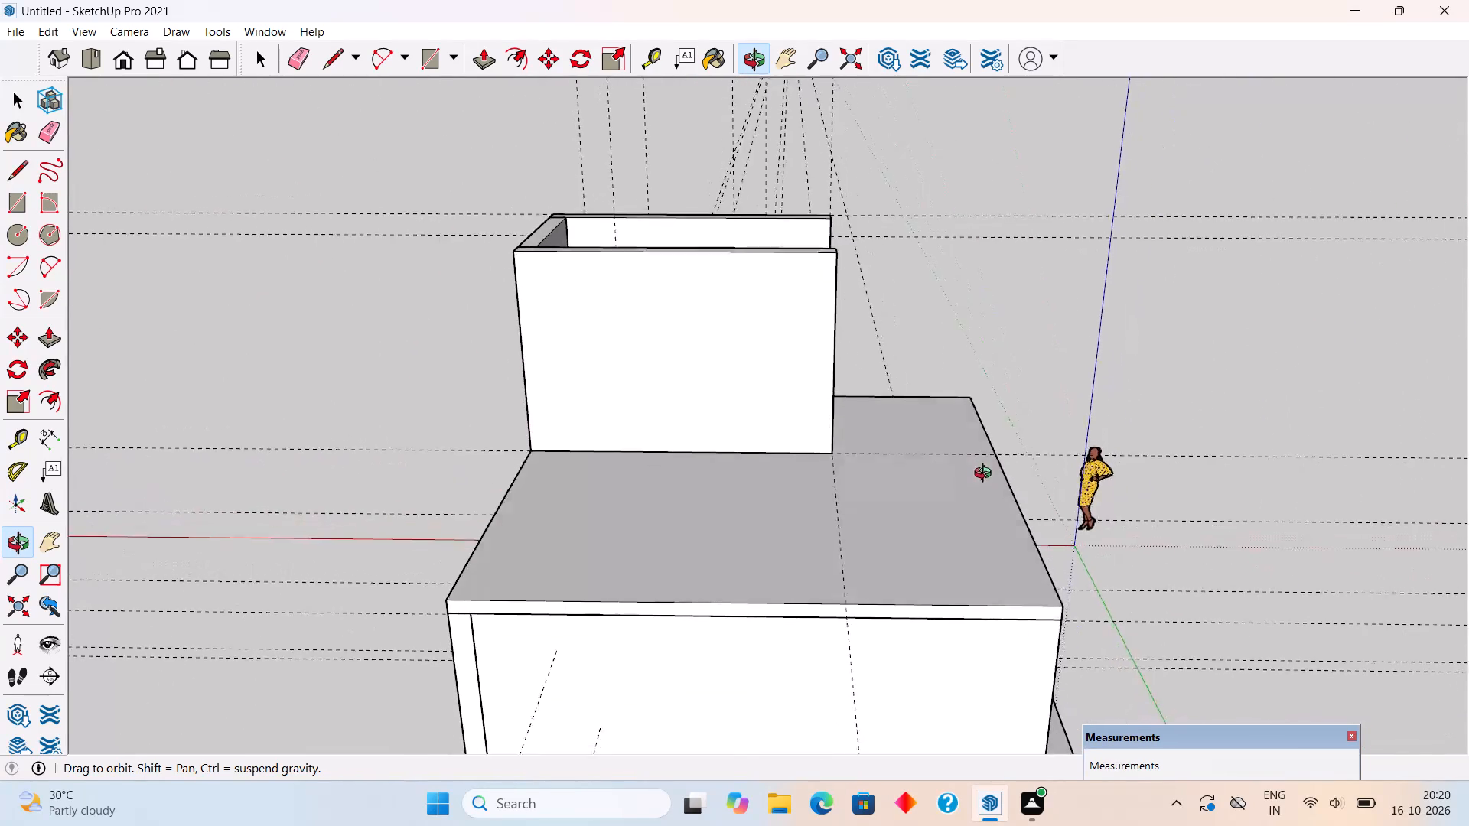
pyautogui.moveTo(986, 475); pyautogui.dragTo(1054, 509, button='middle')
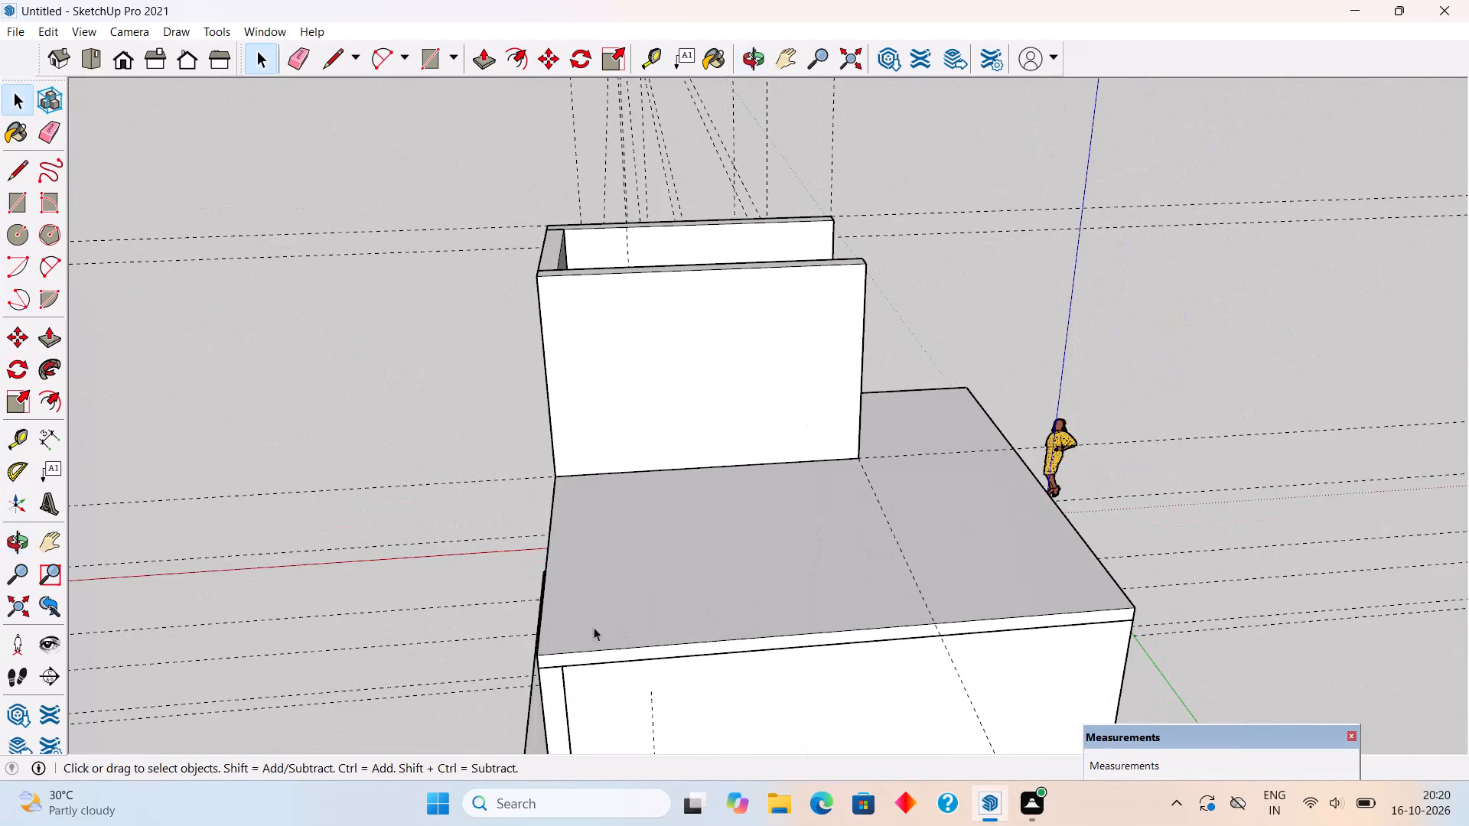
pyautogui.press('t')
pyautogui.click(539, 608)
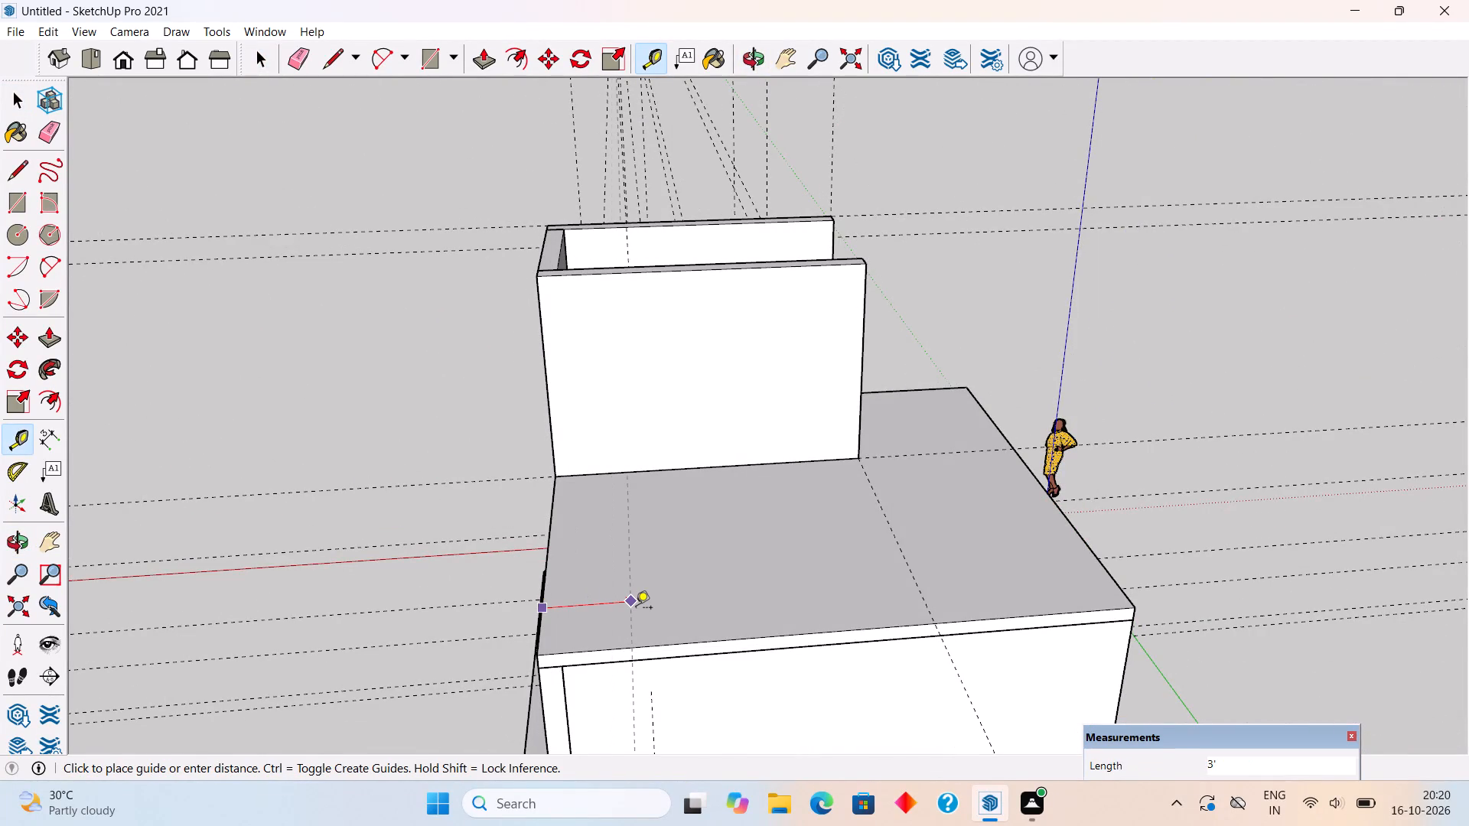
pyautogui.write('9"')
pyautogui.press('Return')
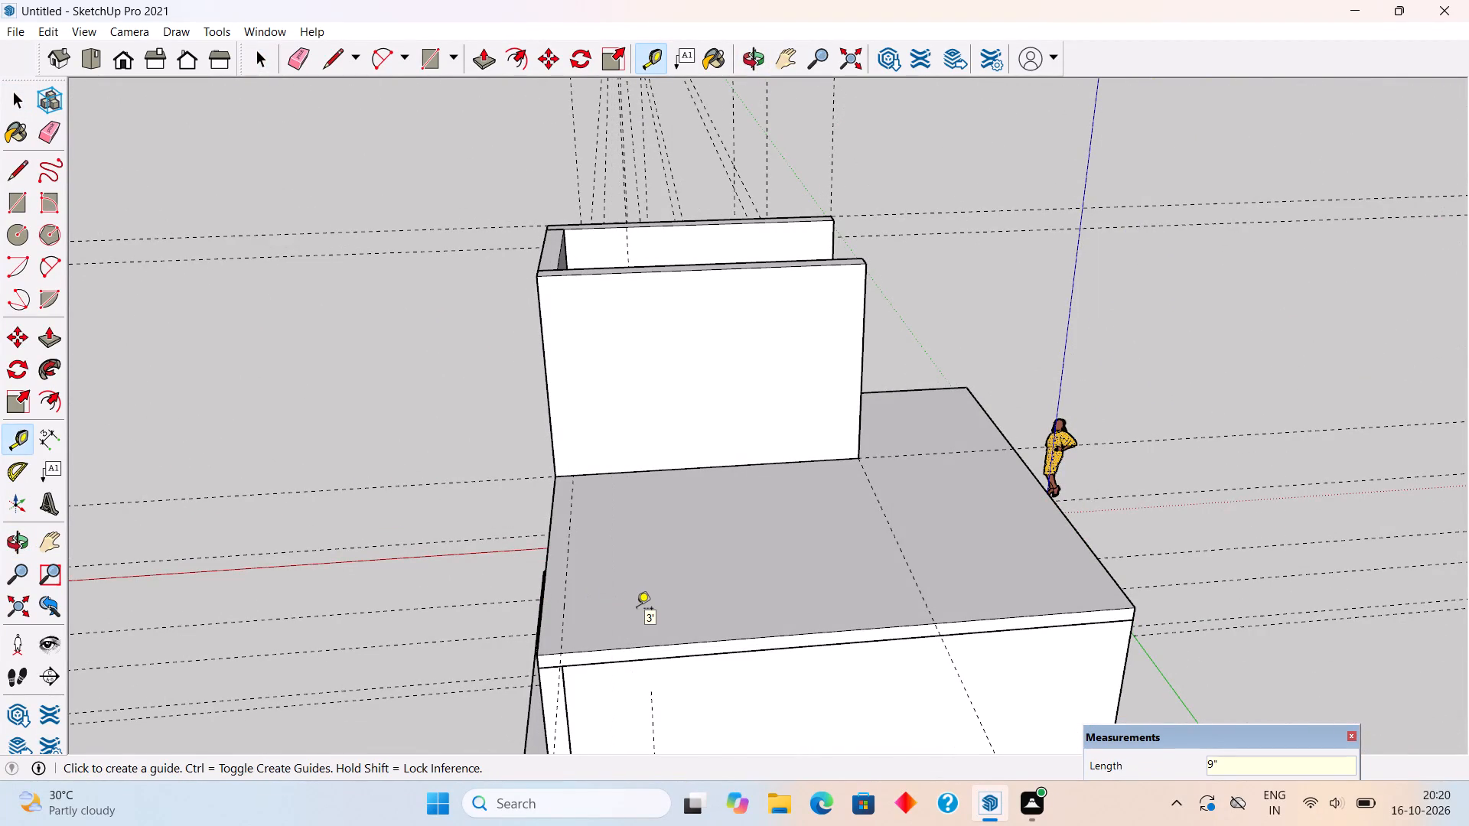
# Draw a 9" by 12' 3" rectangle along the roof slab's landing-side edge, from the stairwell wall outward, and pull it up 3' as a parapet.
pyautogui.press('r')
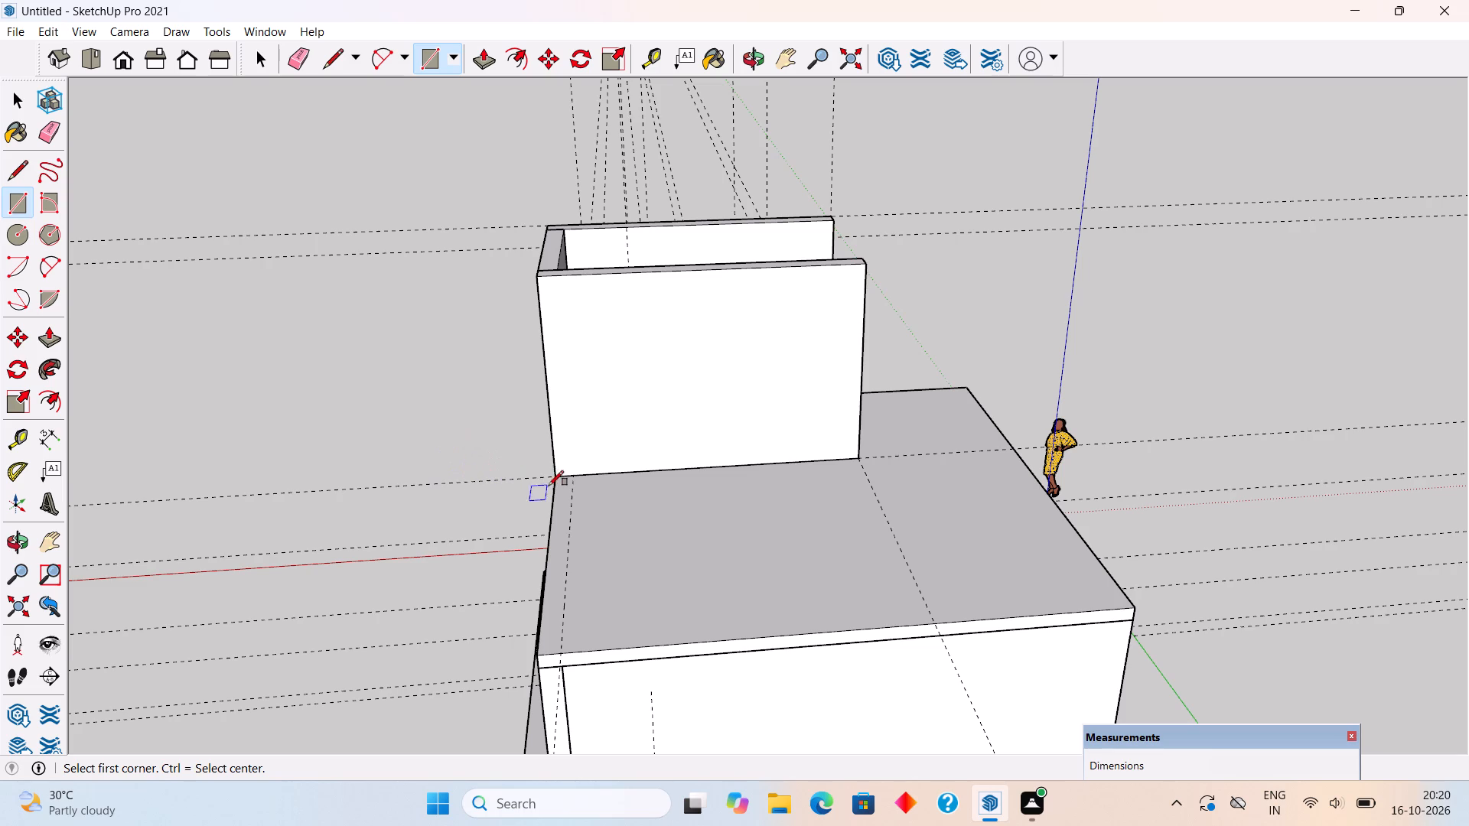
pyautogui.click(558, 478)
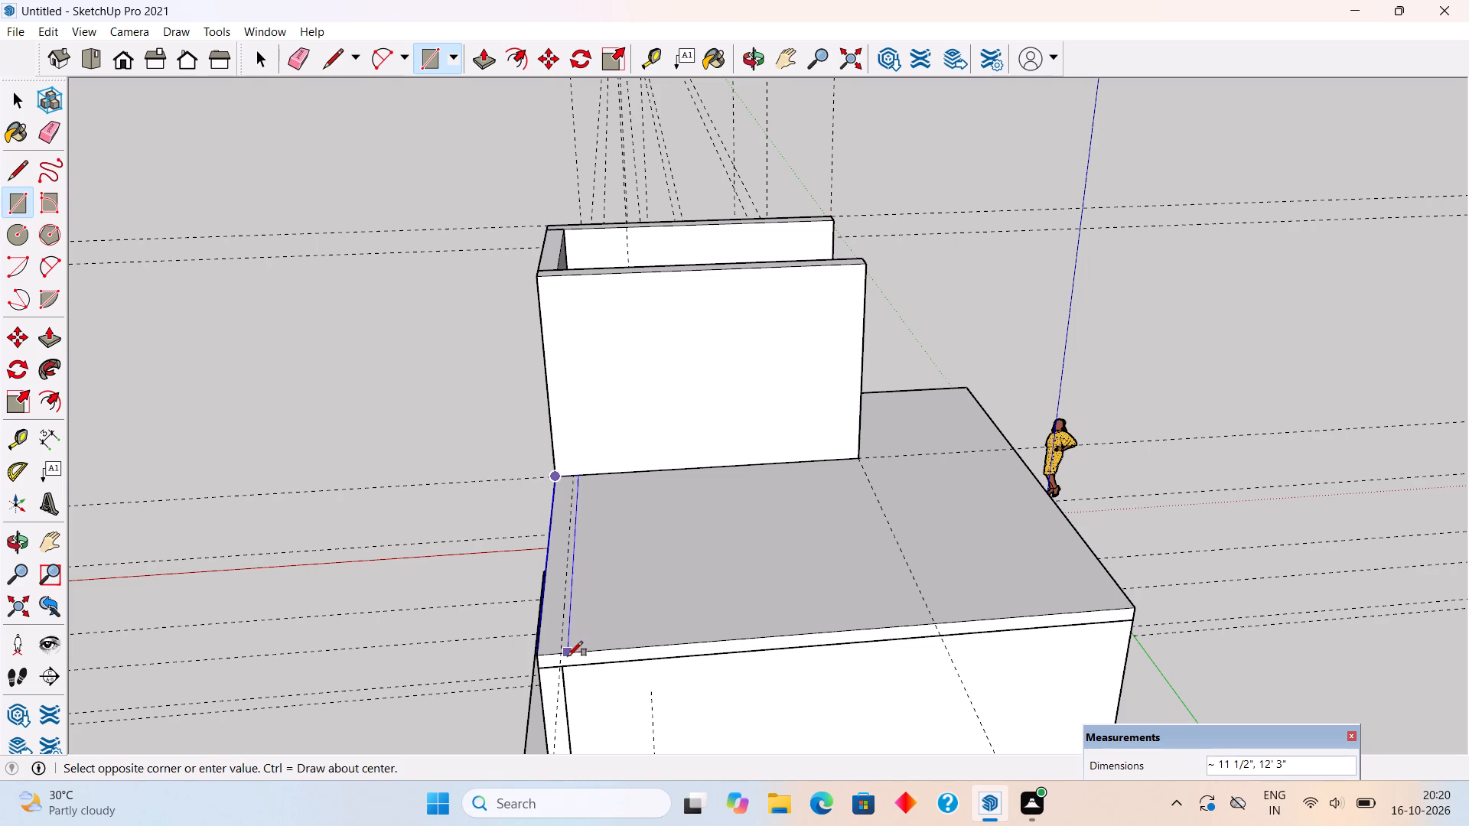
pyautogui.click(563, 650)
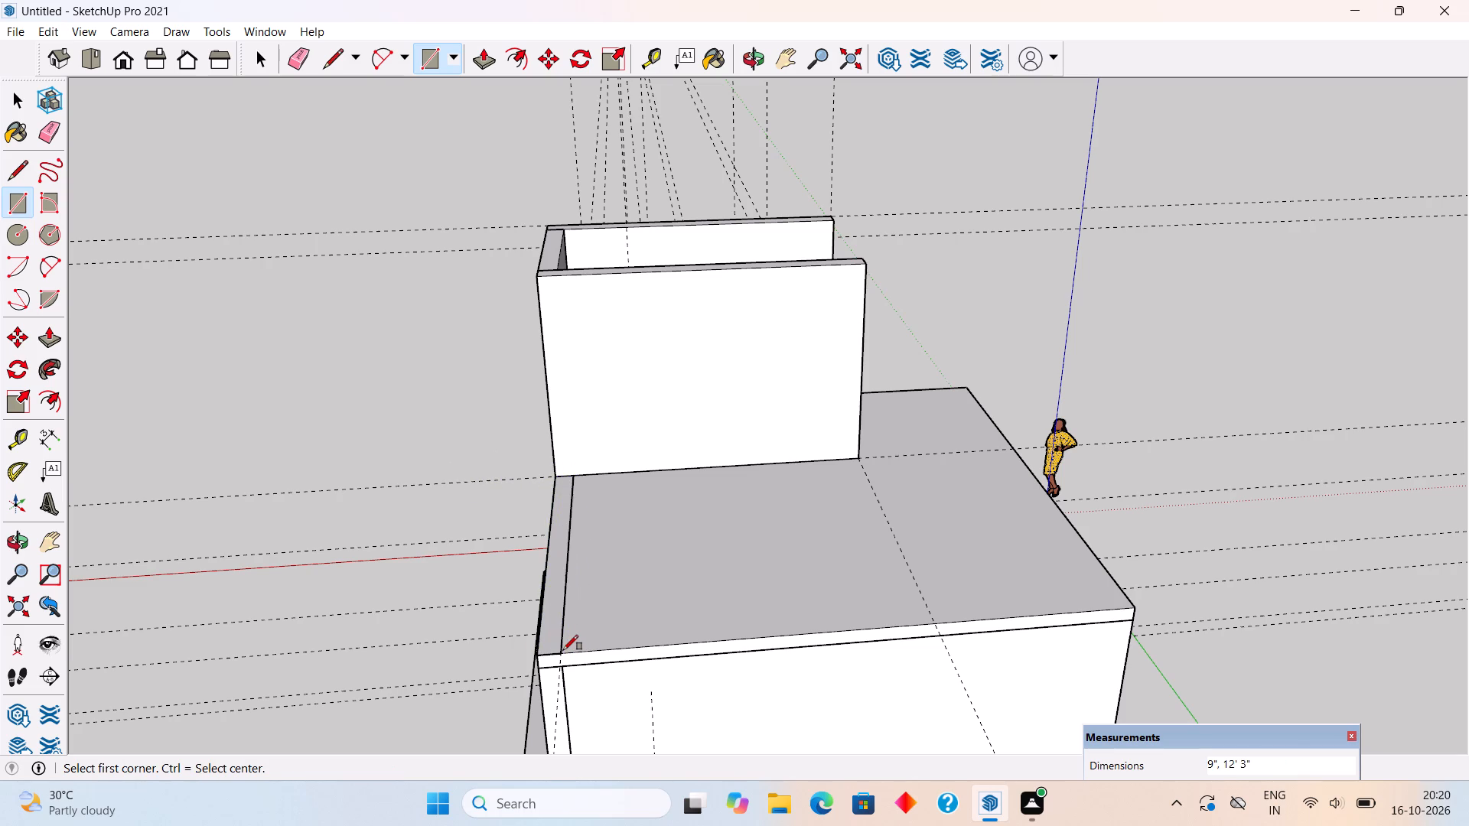
pyautogui.press('p')
pyautogui.click(558, 646)
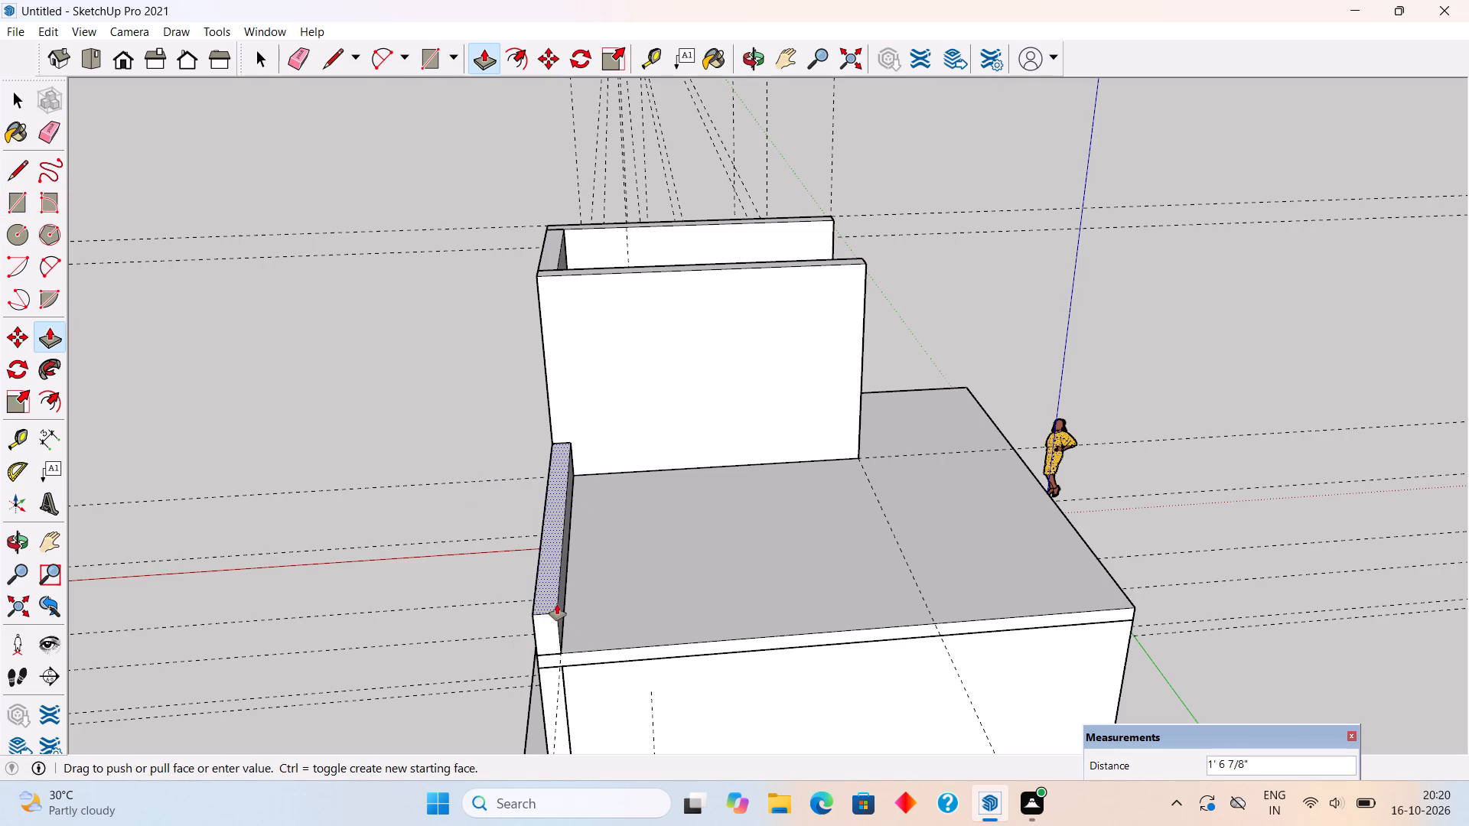
pyautogui.write("3'")
pyautogui.press('Return')
# Make the landing-side parapet a group.
pyautogui.press('space')
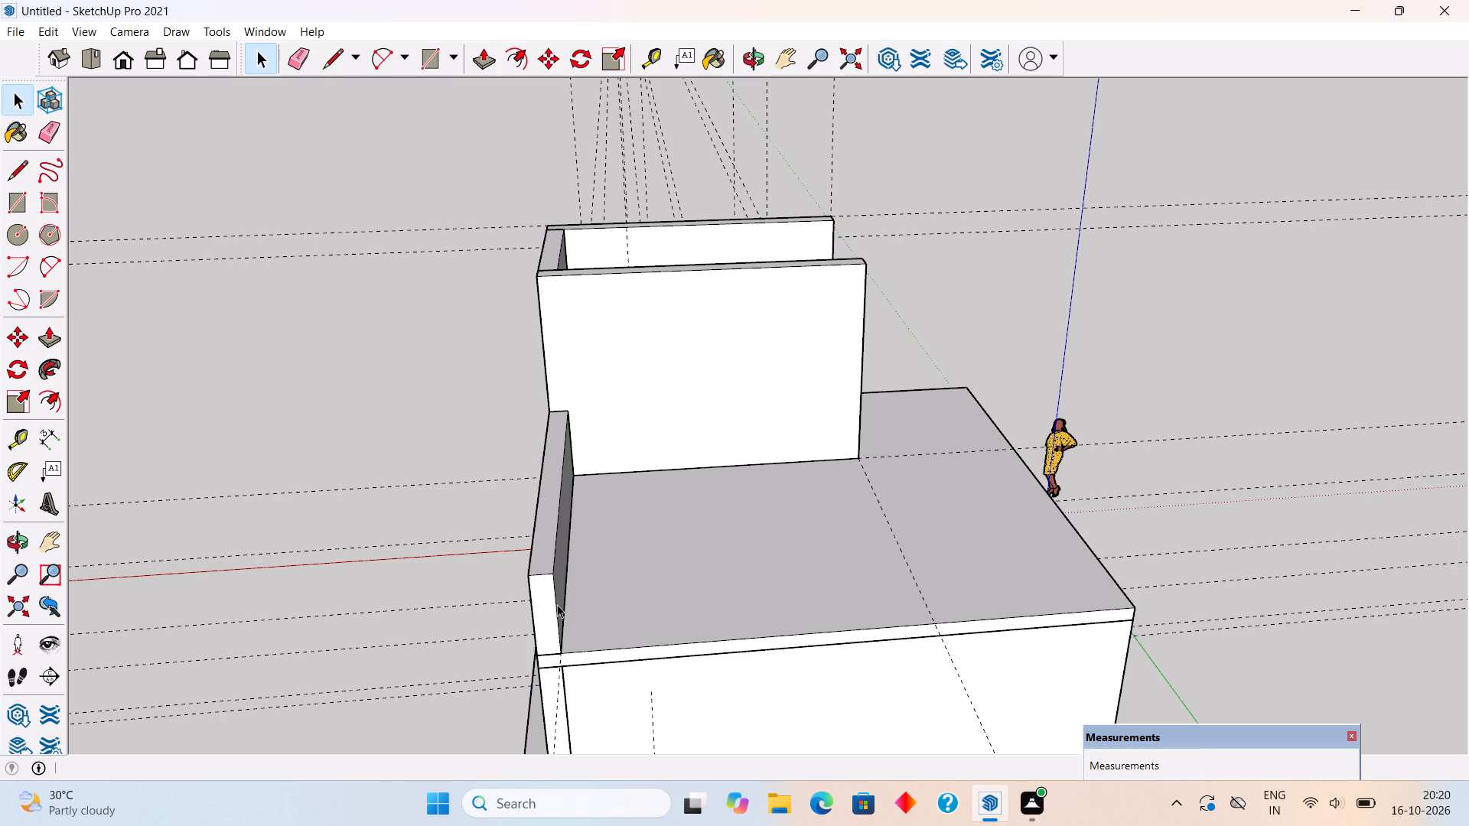
pyautogui.tripleClick(557, 604)
pyautogui.rightClick(557, 604)
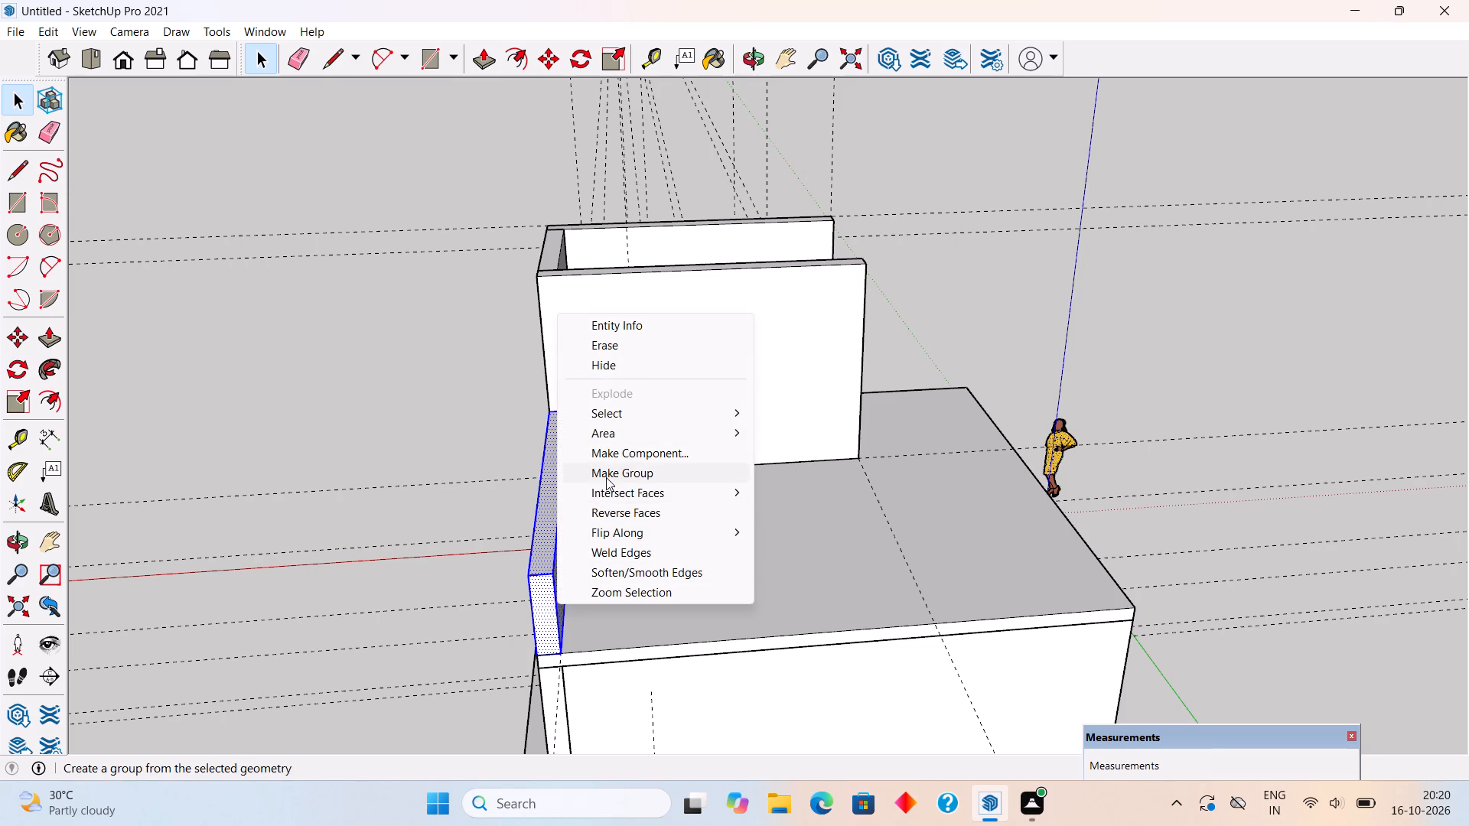
pyautogui.click(608, 473)
# Place a guide on the roof slab 9" in from its long edge opposite the stairwell.
pyautogui.scroll(-4, 608, 473)
pyautogui.moveTo(702, 613); pyautogui.dragTo(684, 665, button='middle')
pyautogui.scroll(3, 684, 665)
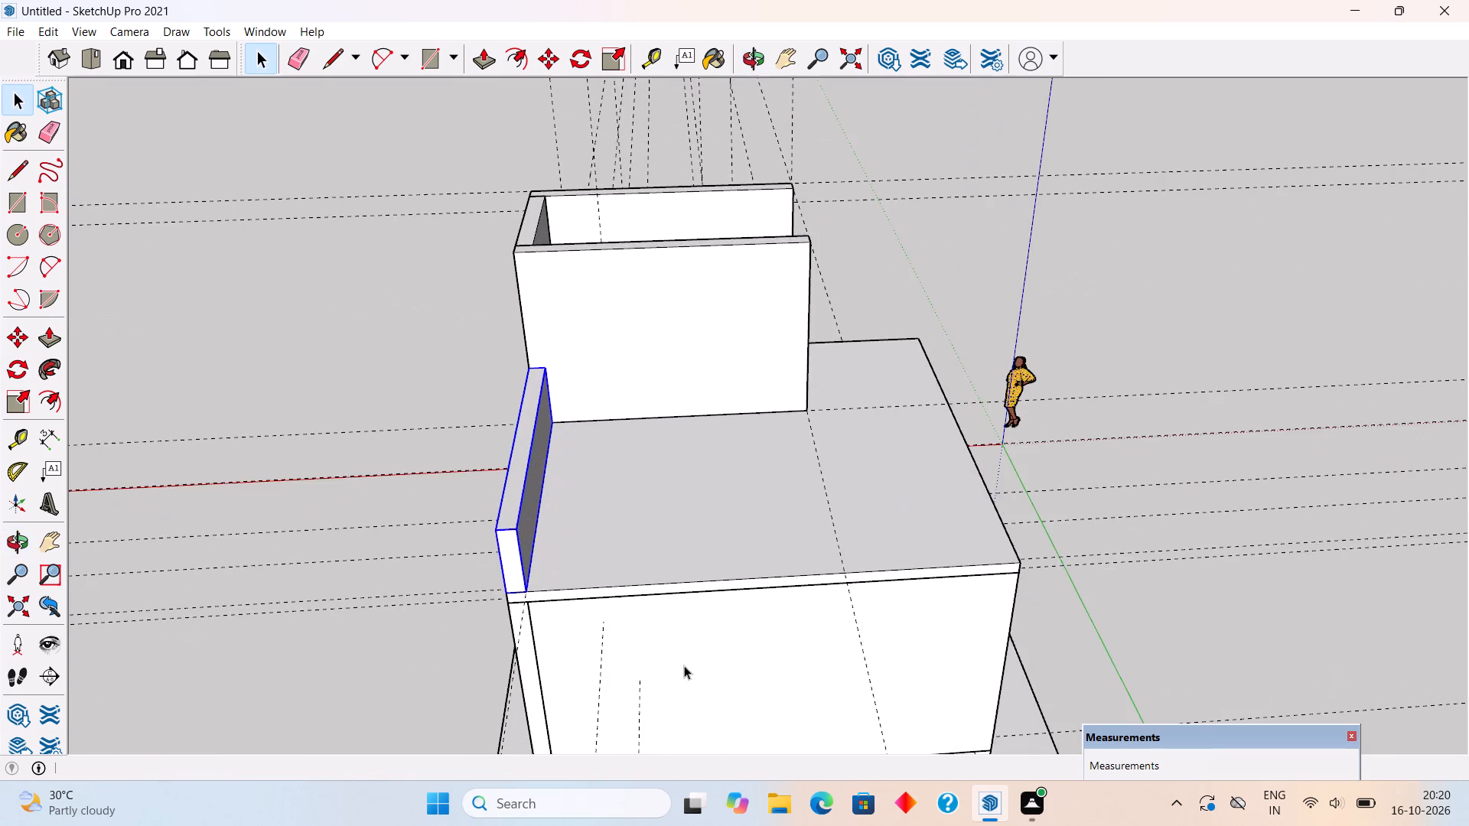
pyautogui.moveTo(881, 701); pyautogui.dragTo(793, 733, button='middle')
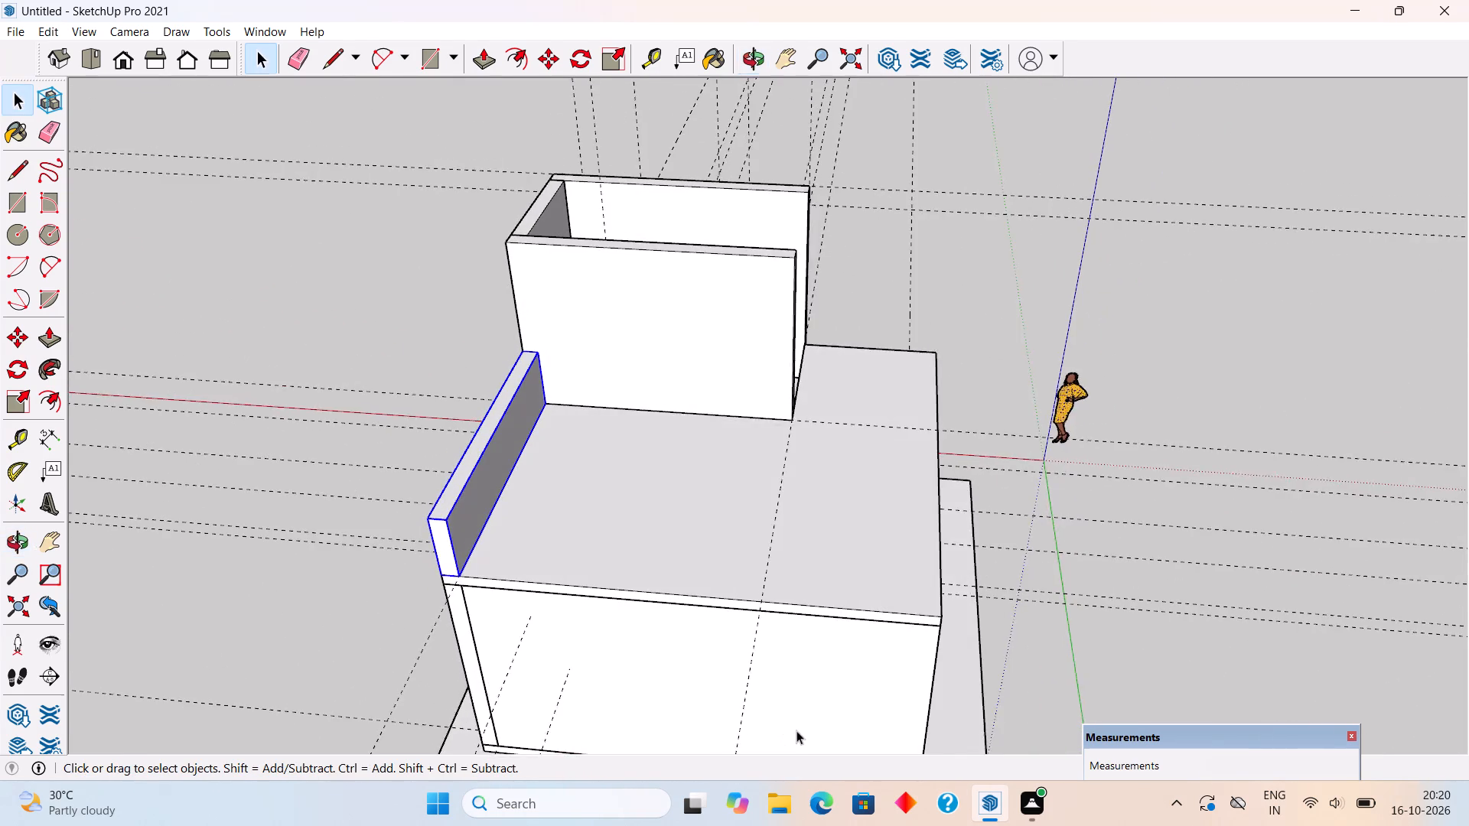
pyautogui.scroll(1, 800, 729)
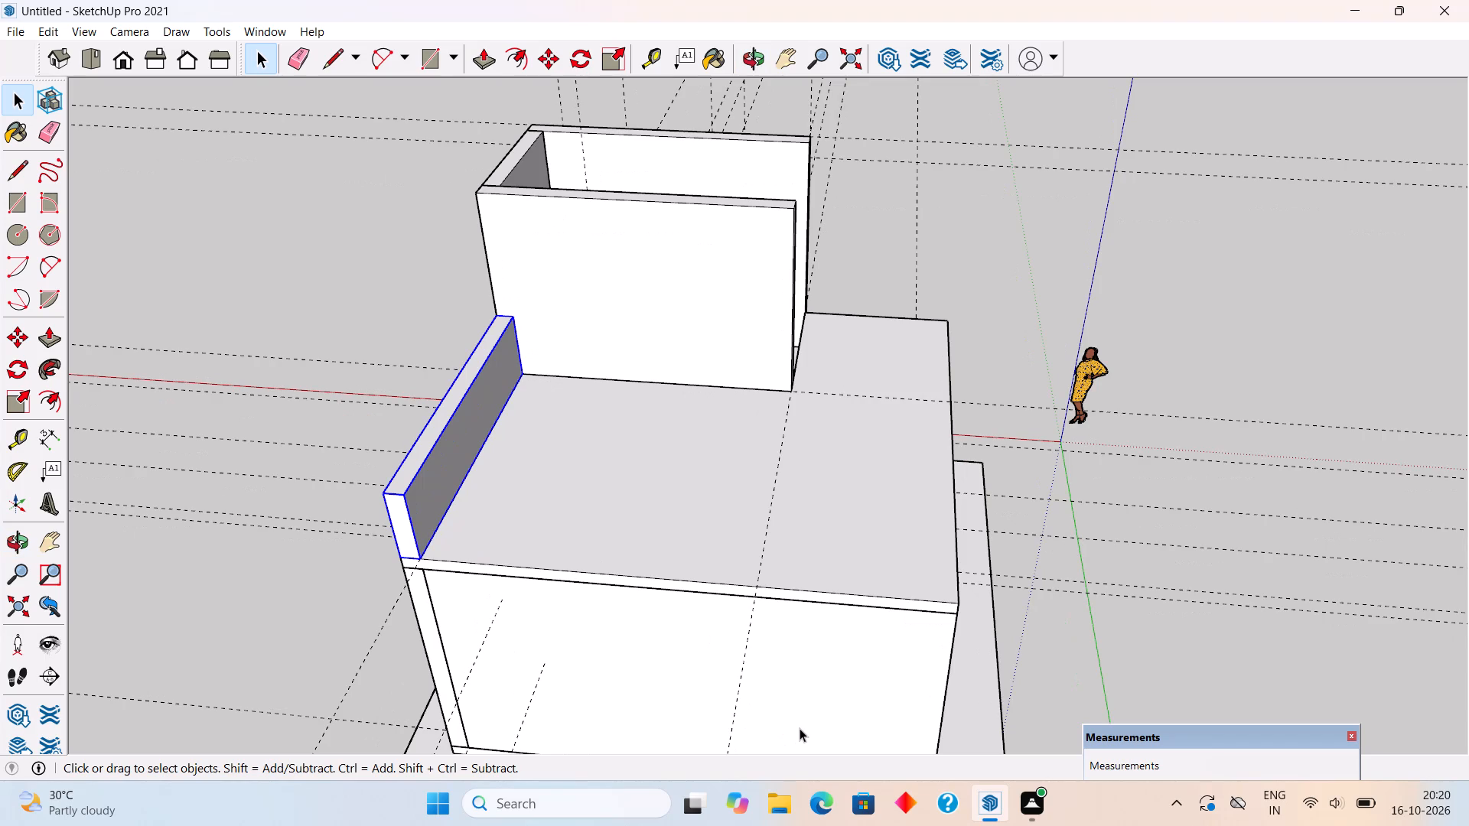
pyautogui.press('t')
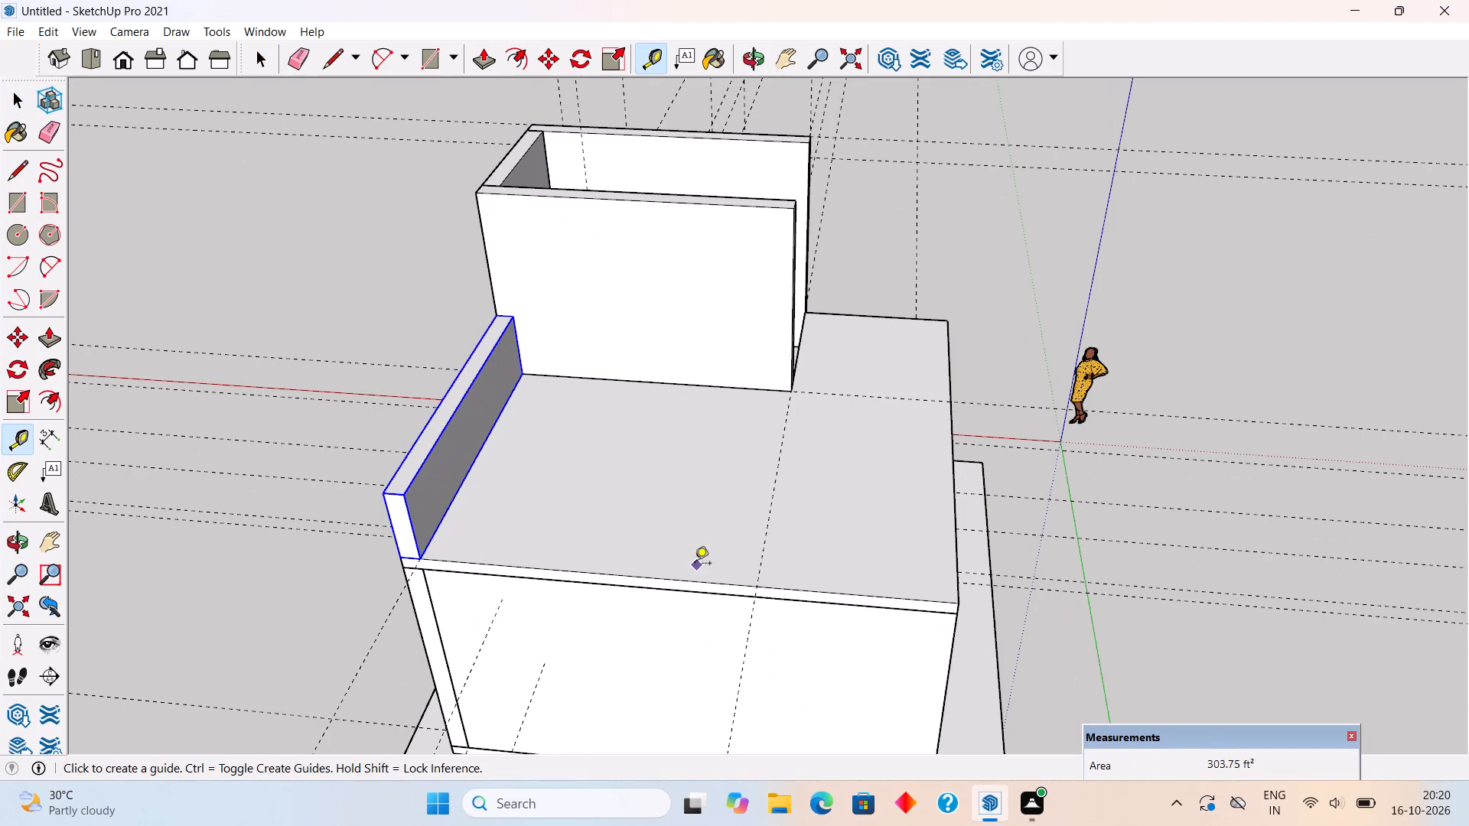
pyautogui.click(698, 583)
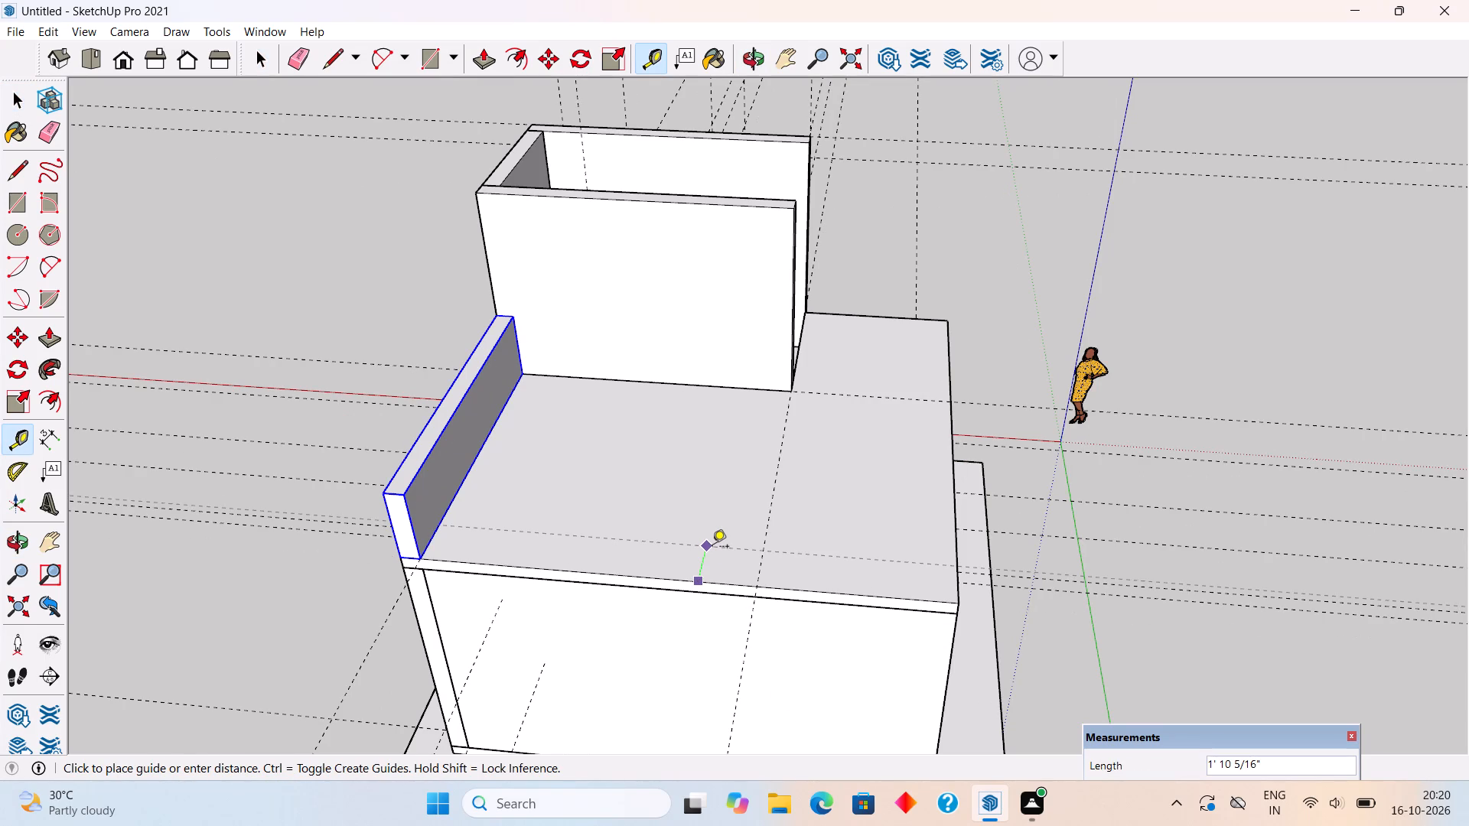
pyautogui.write('9"')
pyautogui.press('Return')
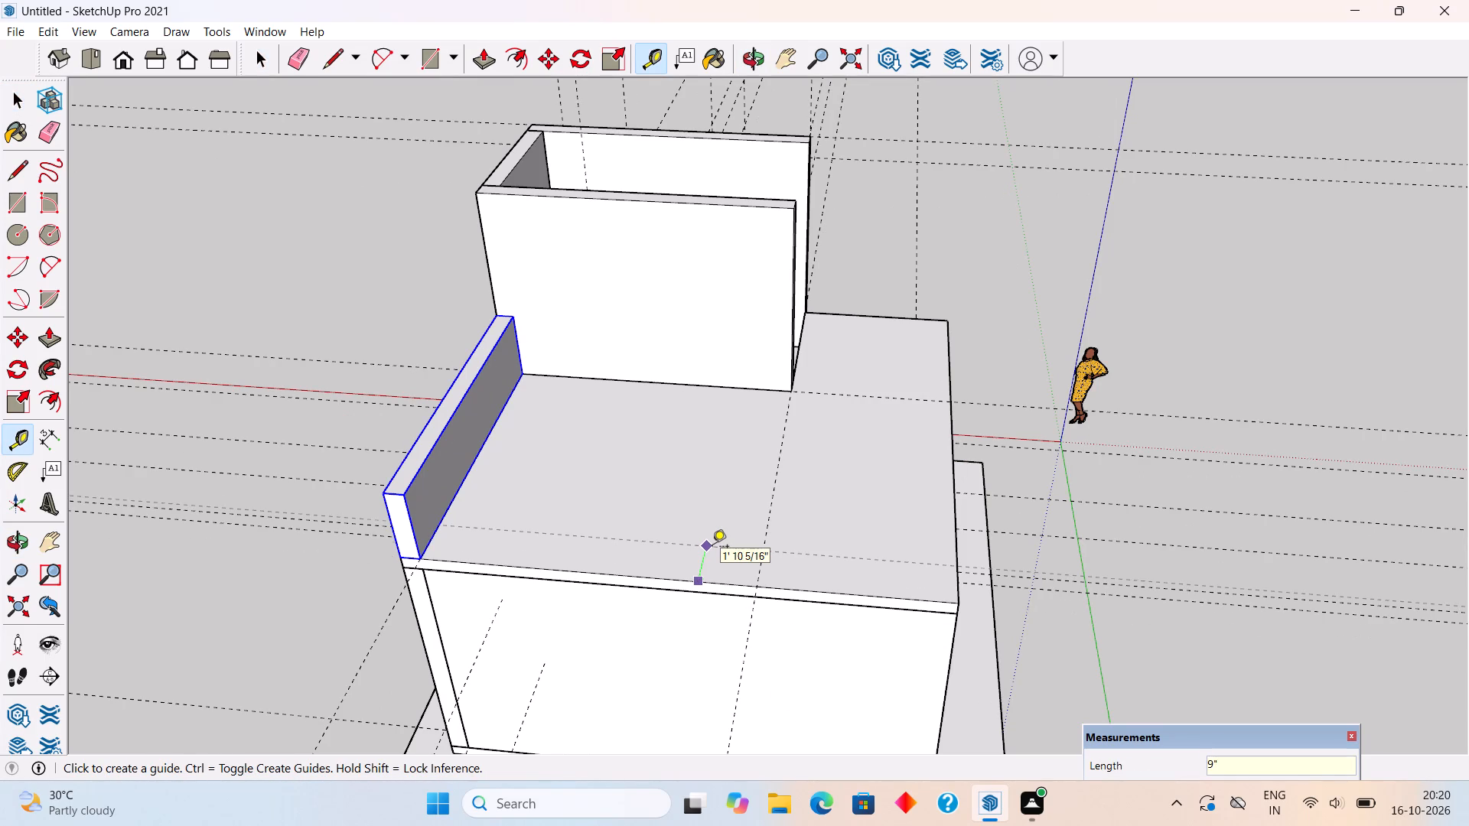
# Draw a 19' 3" by 9" rectangle along the roof slab's long edge opposite the stairwell and pull it up 3' as a parapet.
pyautogui.press('r')
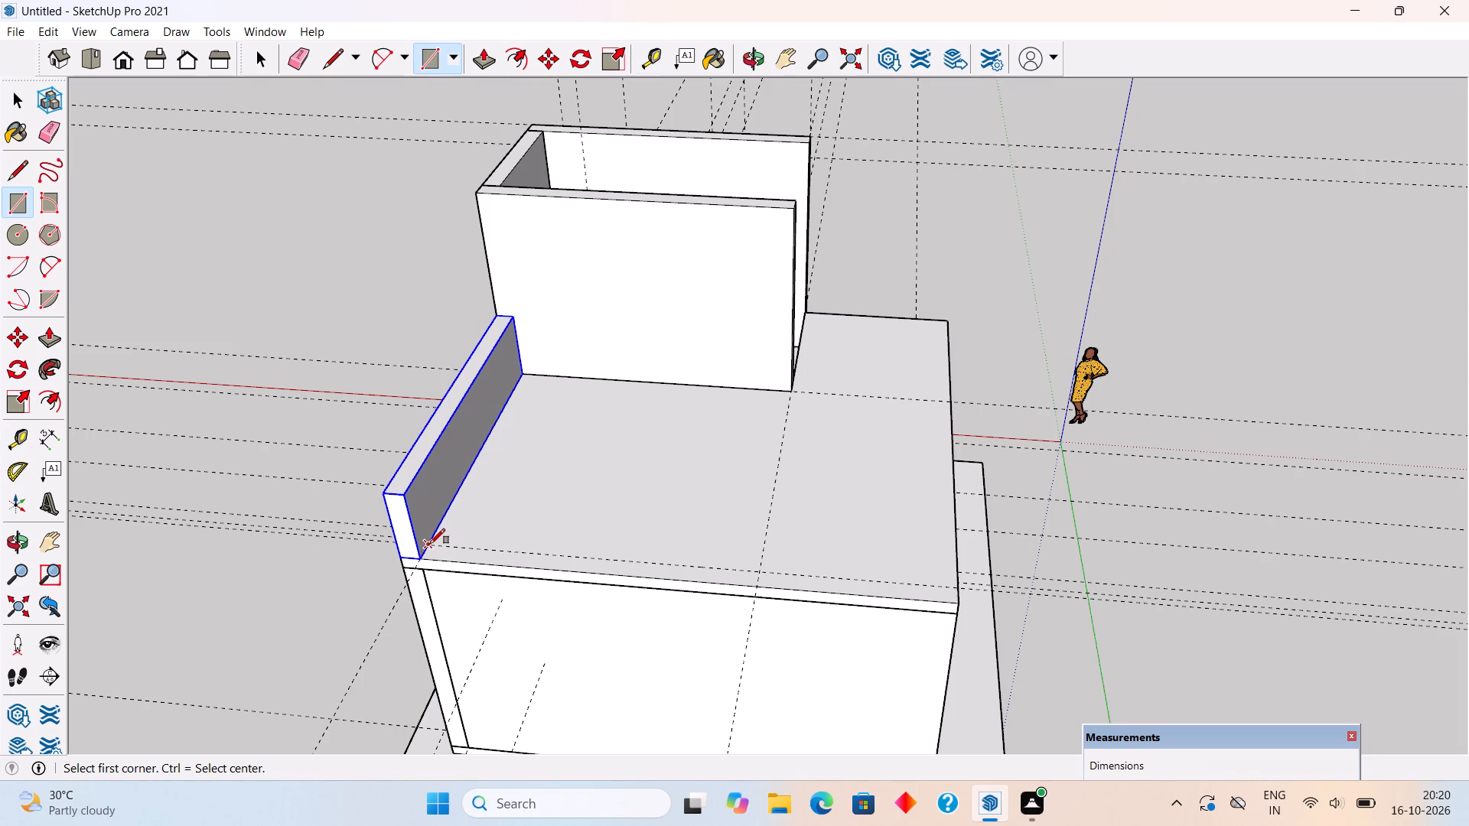
pyautogui.click(430, 544)
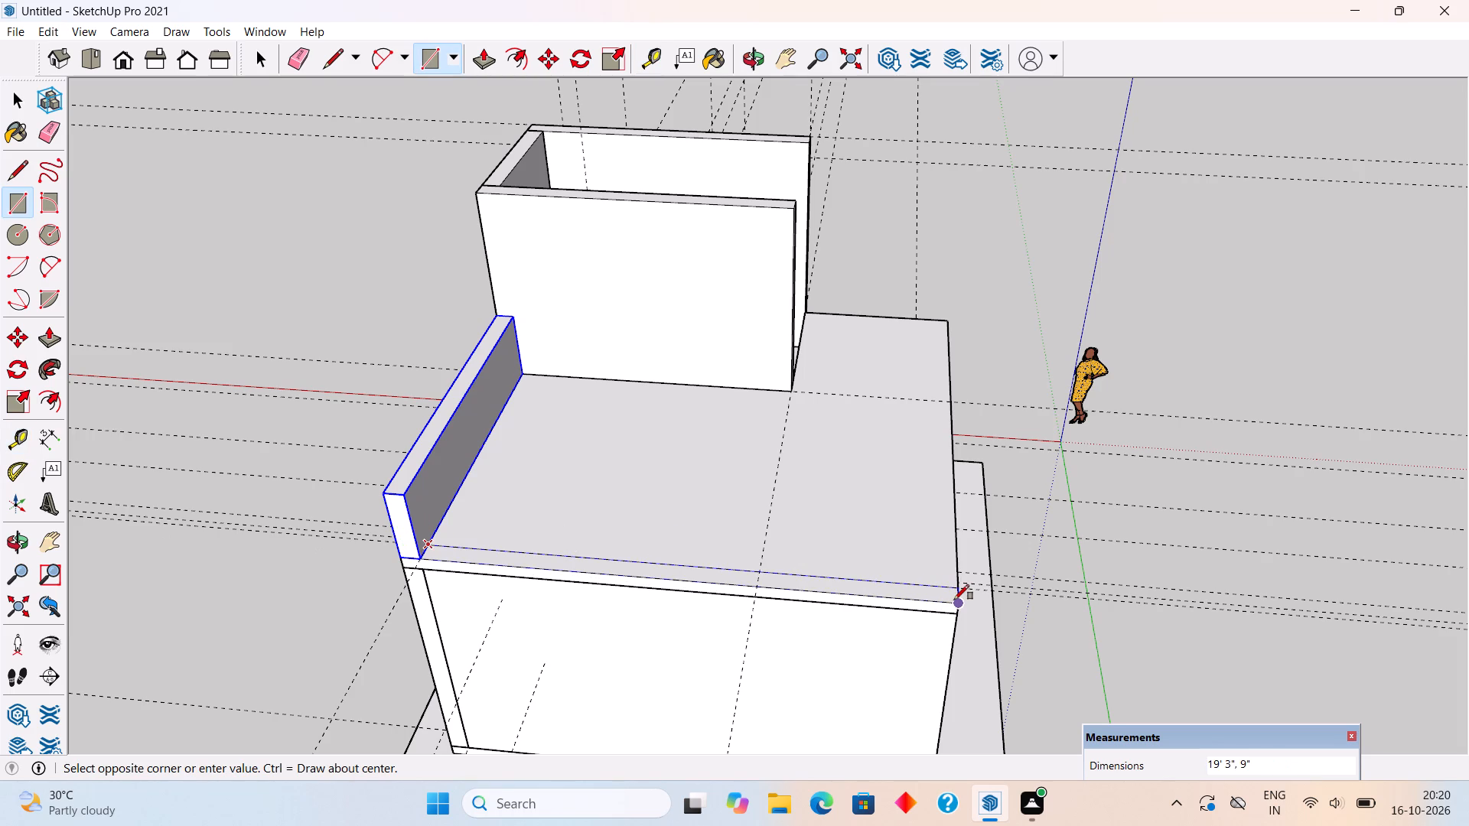
pyautogui.click(954, 600)
pyautogui.press('p')
pyautogui.click(944, 595)
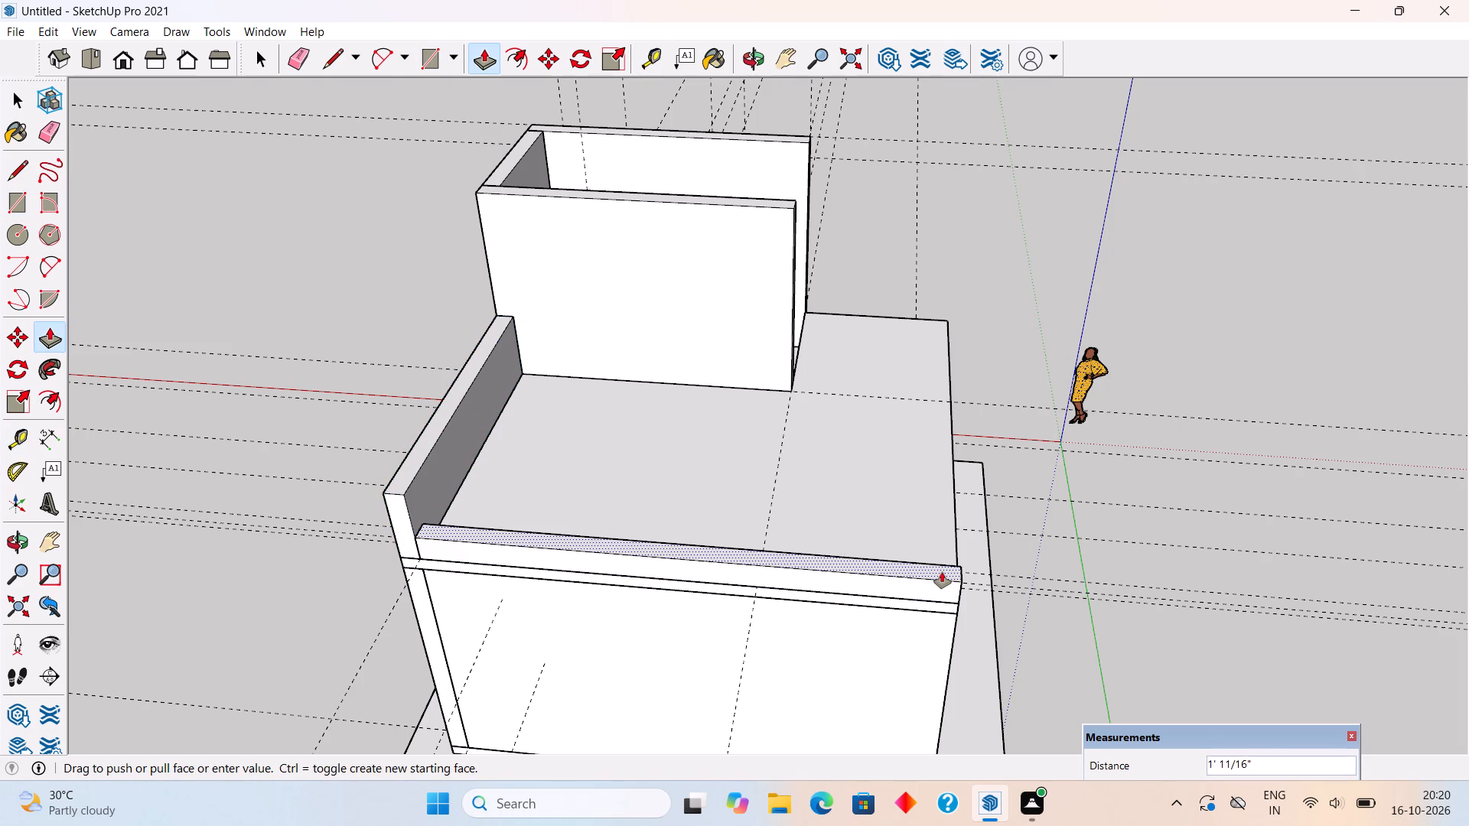
pyautogui.write("3'")
pyautogui.press('Return')
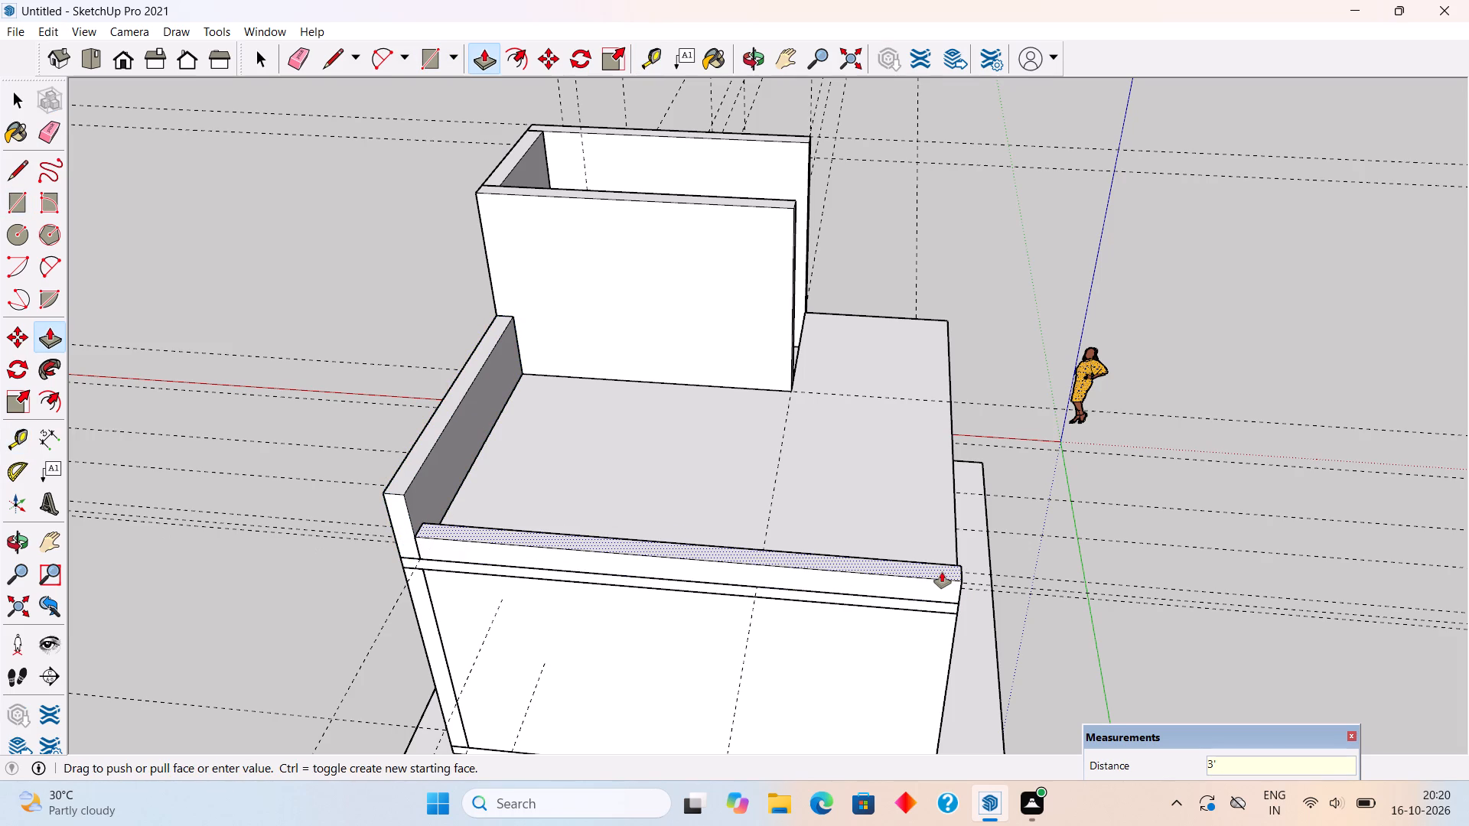
# Make the long parapet opposite the stairwell a group.
pyautogui.press('space')
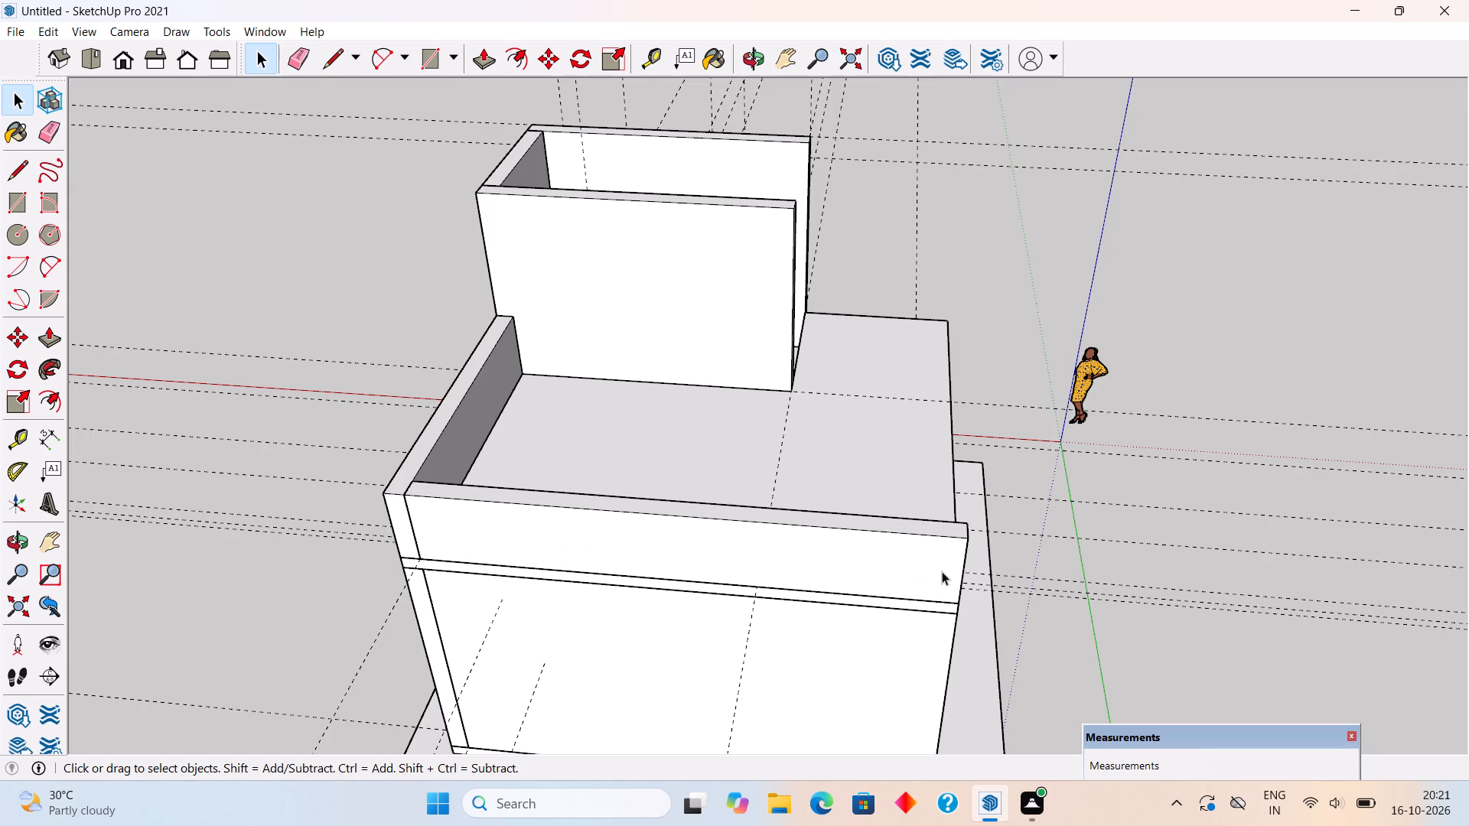
pyautogui.tripleClick(832, 569)
pyautogui.rightClick(832, 562)
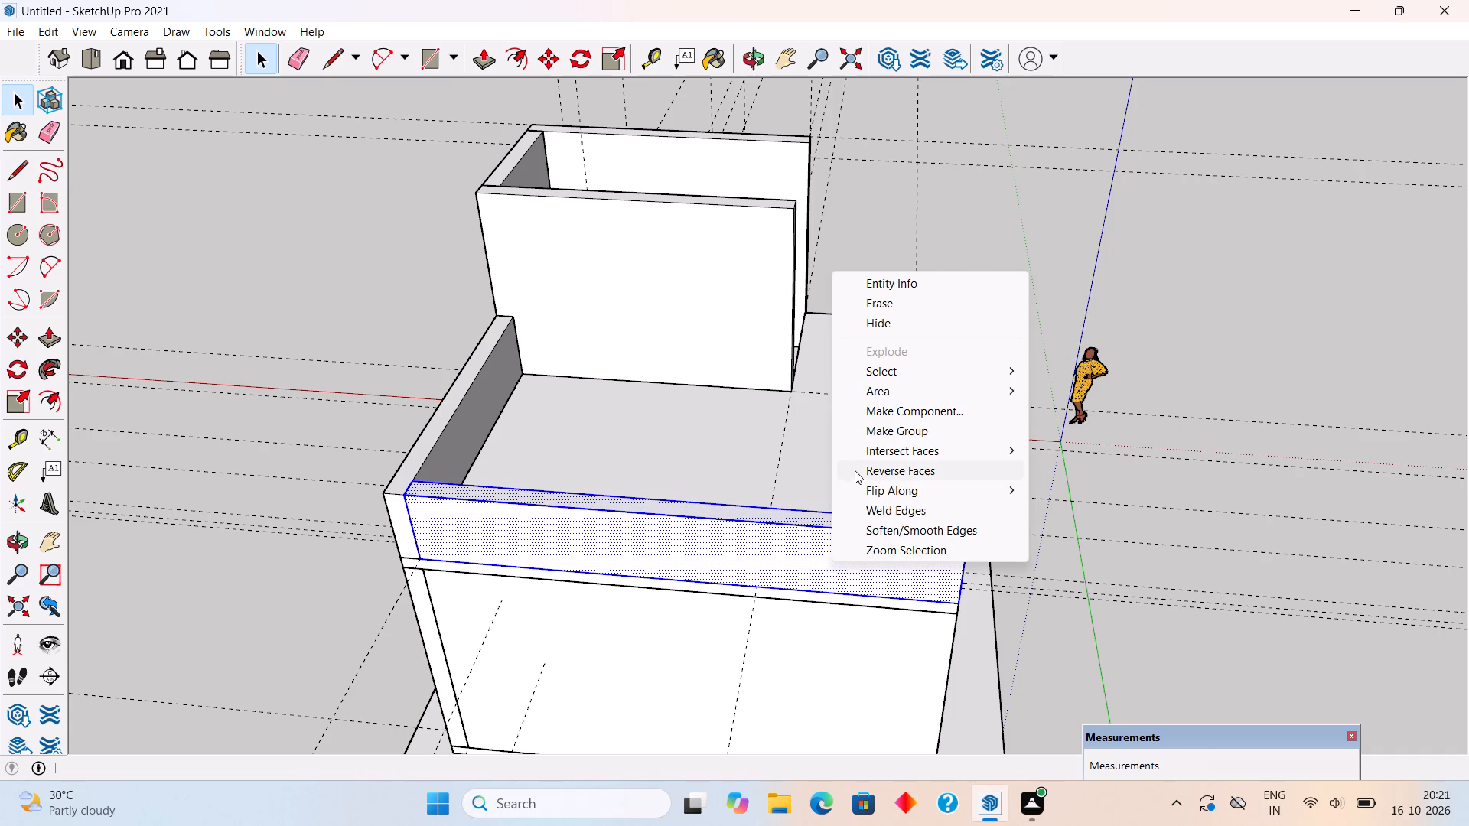
pyautogui.click(880, 437)
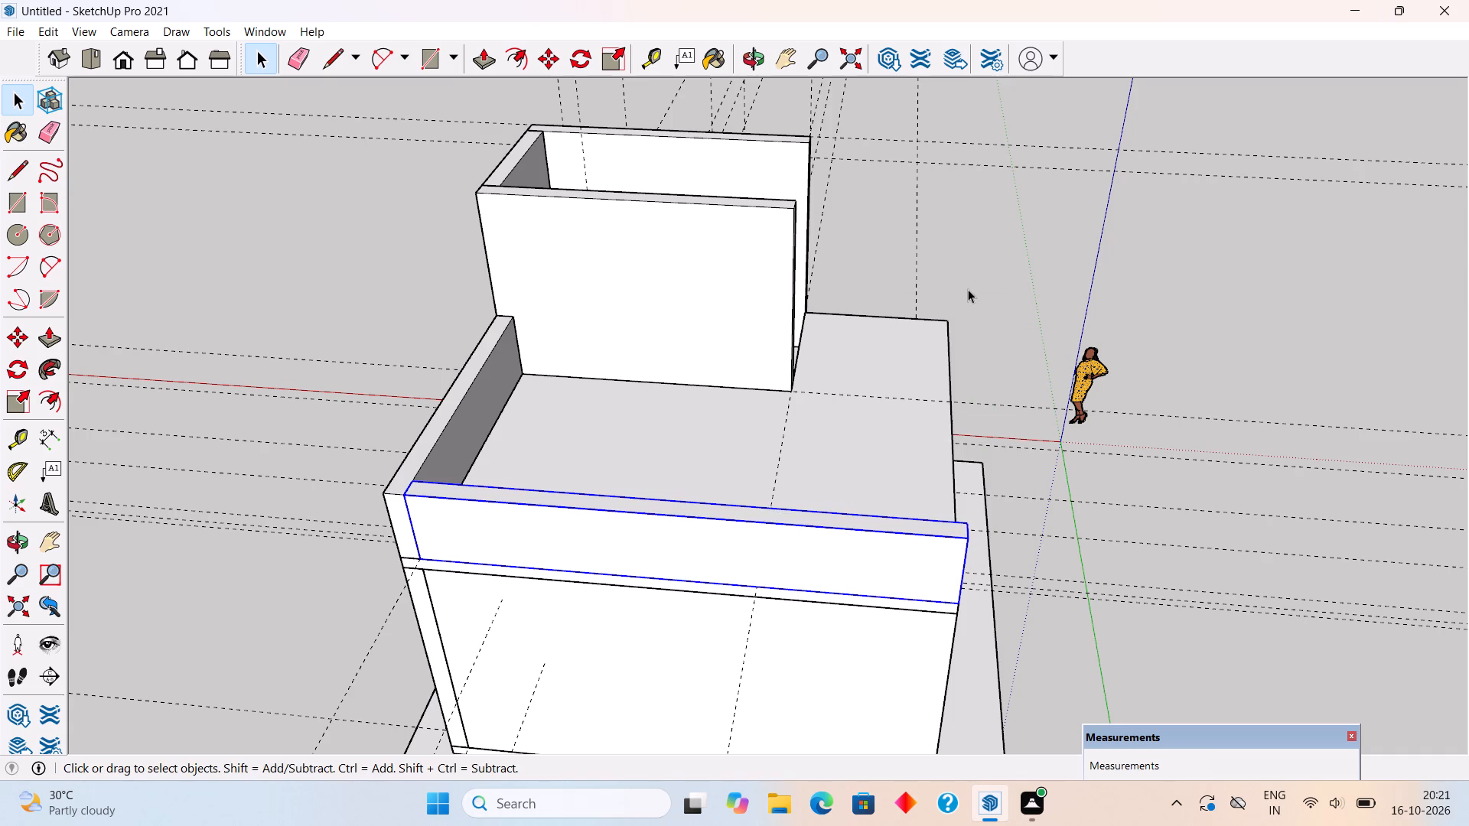
pyautogui.click(968, 289)
# Place a guide on the roof slab 9" in from its open edge opposite the landing-side parapet.
pyautogui.moveTo(946, 458); pyautogui.dragTo(303, 507, button='middle')
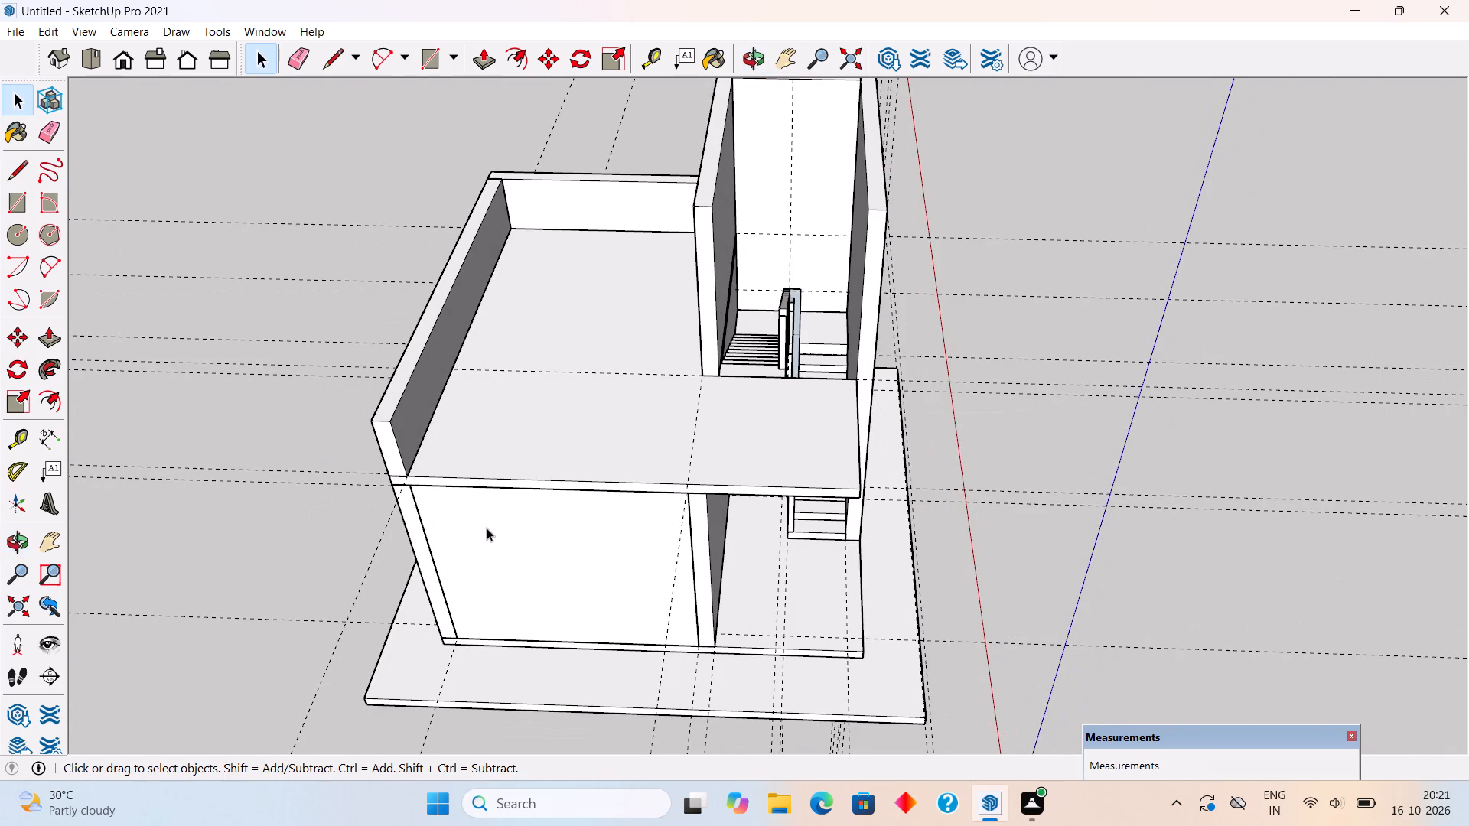
pyautogui.press('t')
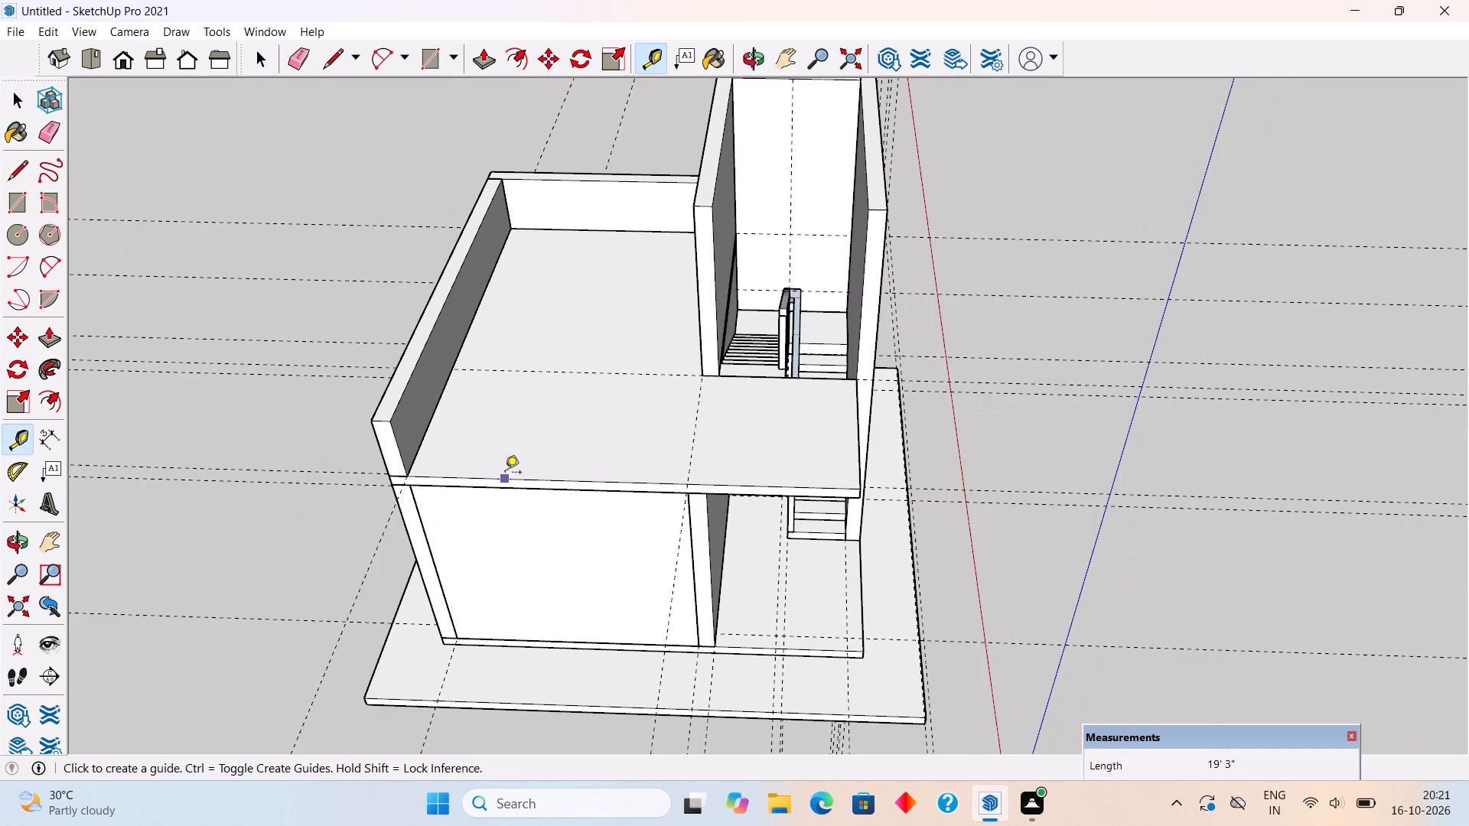
pyautogui.scroll(4, 505, 473)
pyautogui.click(517, 484)
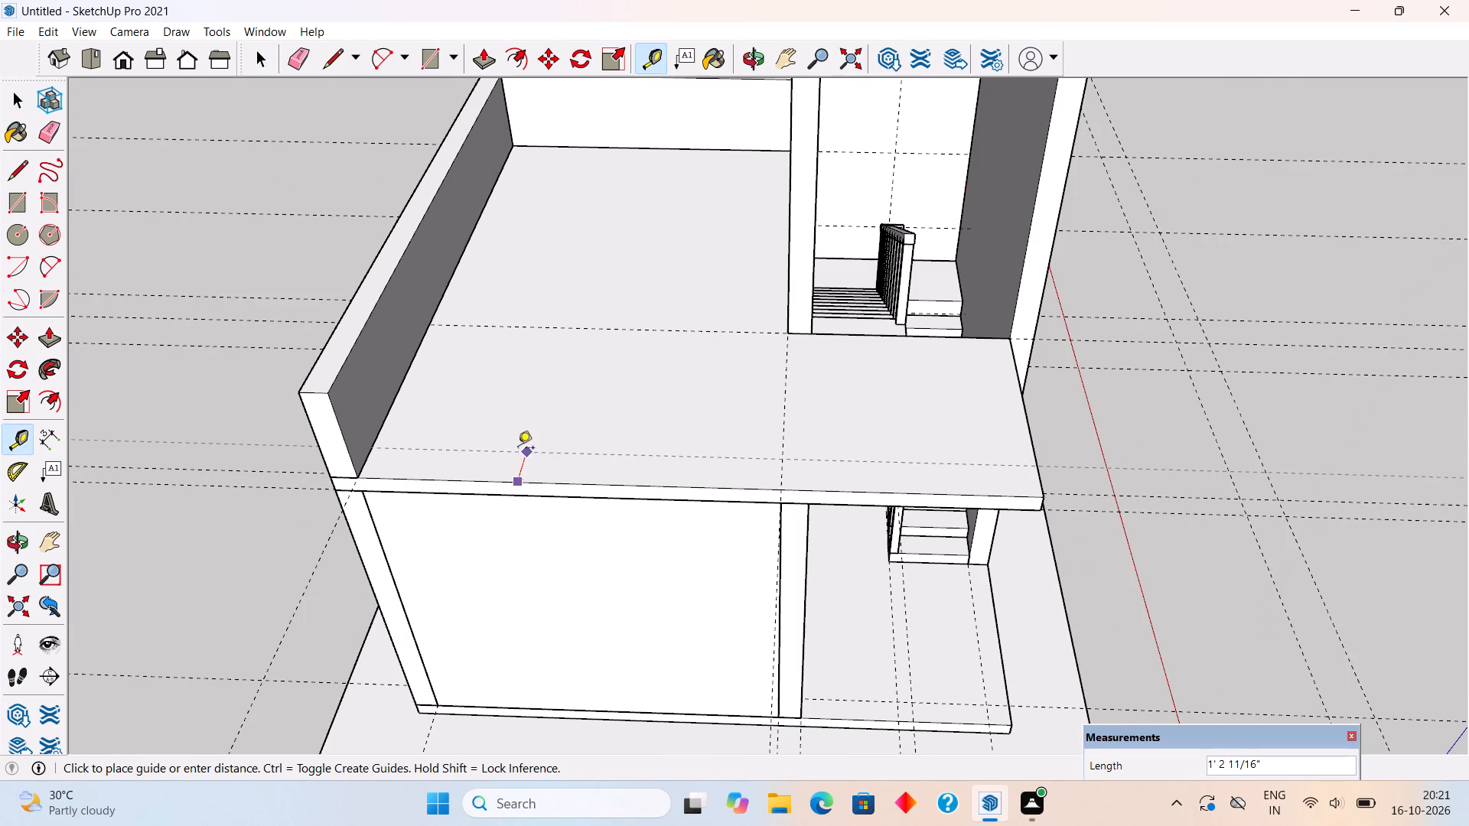
pyautogui.write('9"')
pyautogui.press('Return')
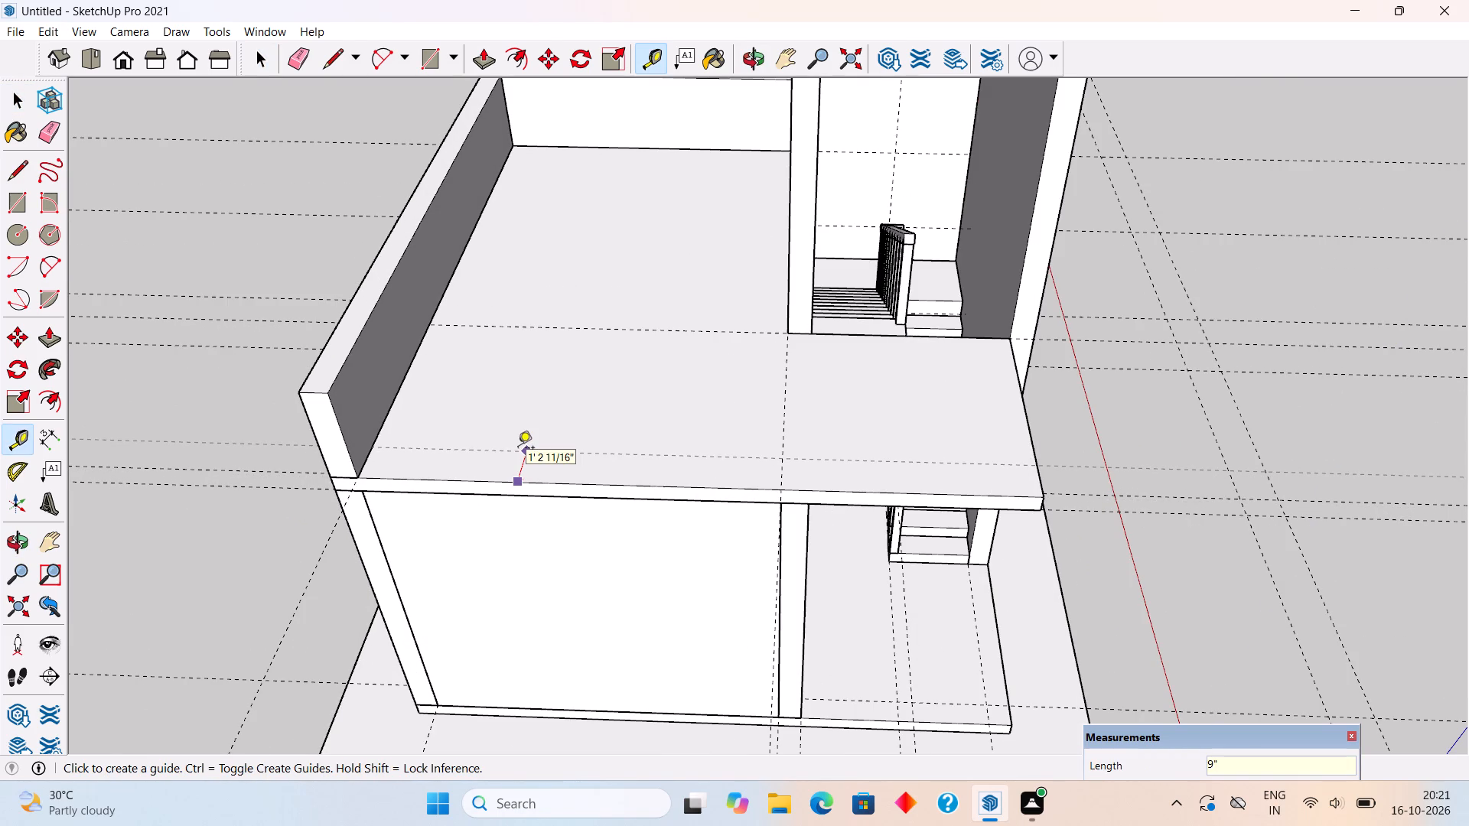
# Draw an 11' 6" by 9" rectangle along the roof slab's open edge and pull it up level with the adjoining long parapet.
pyautogui.press('r')
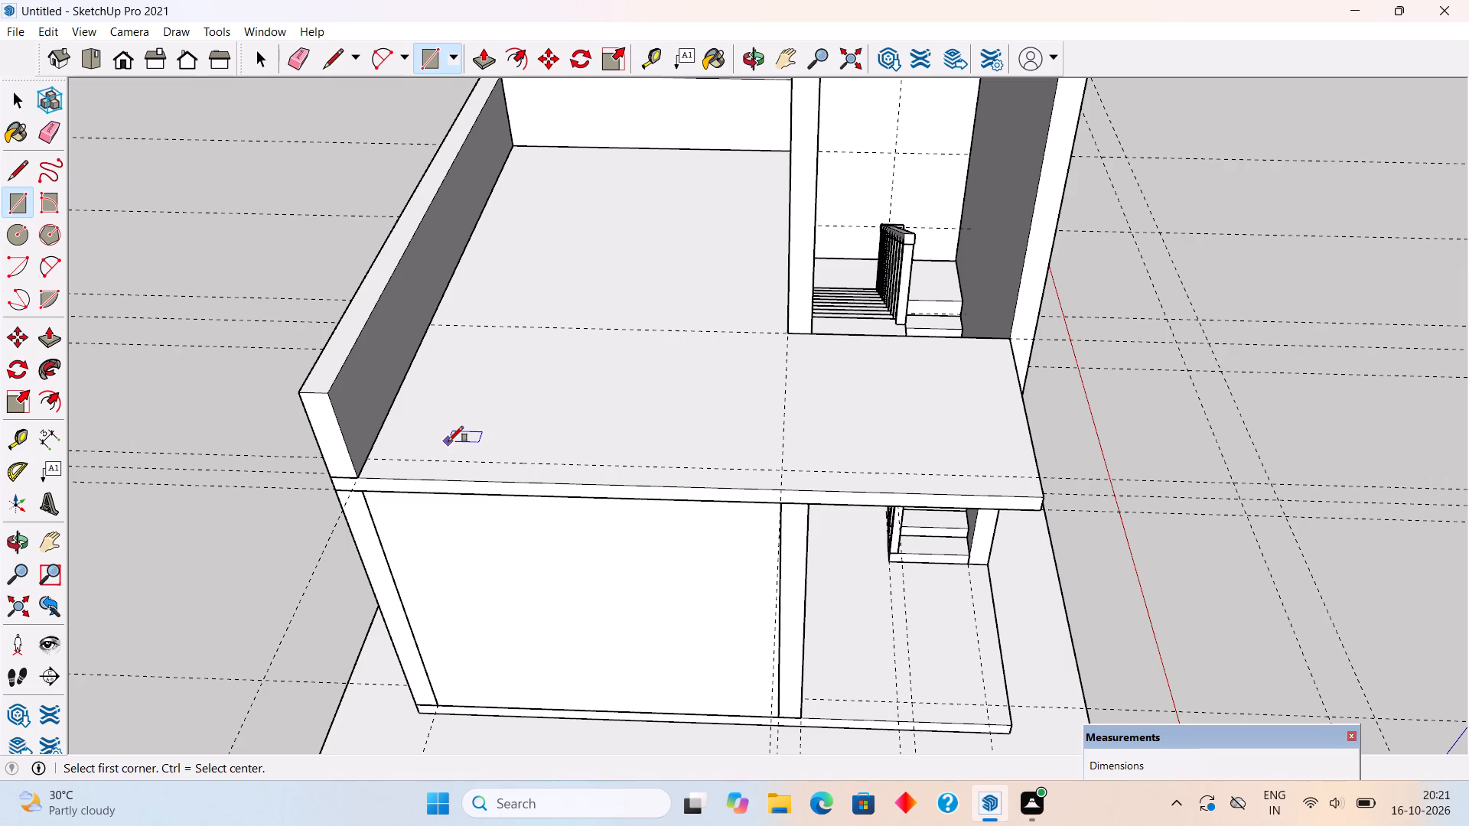
pyautogui.click(783, 471)
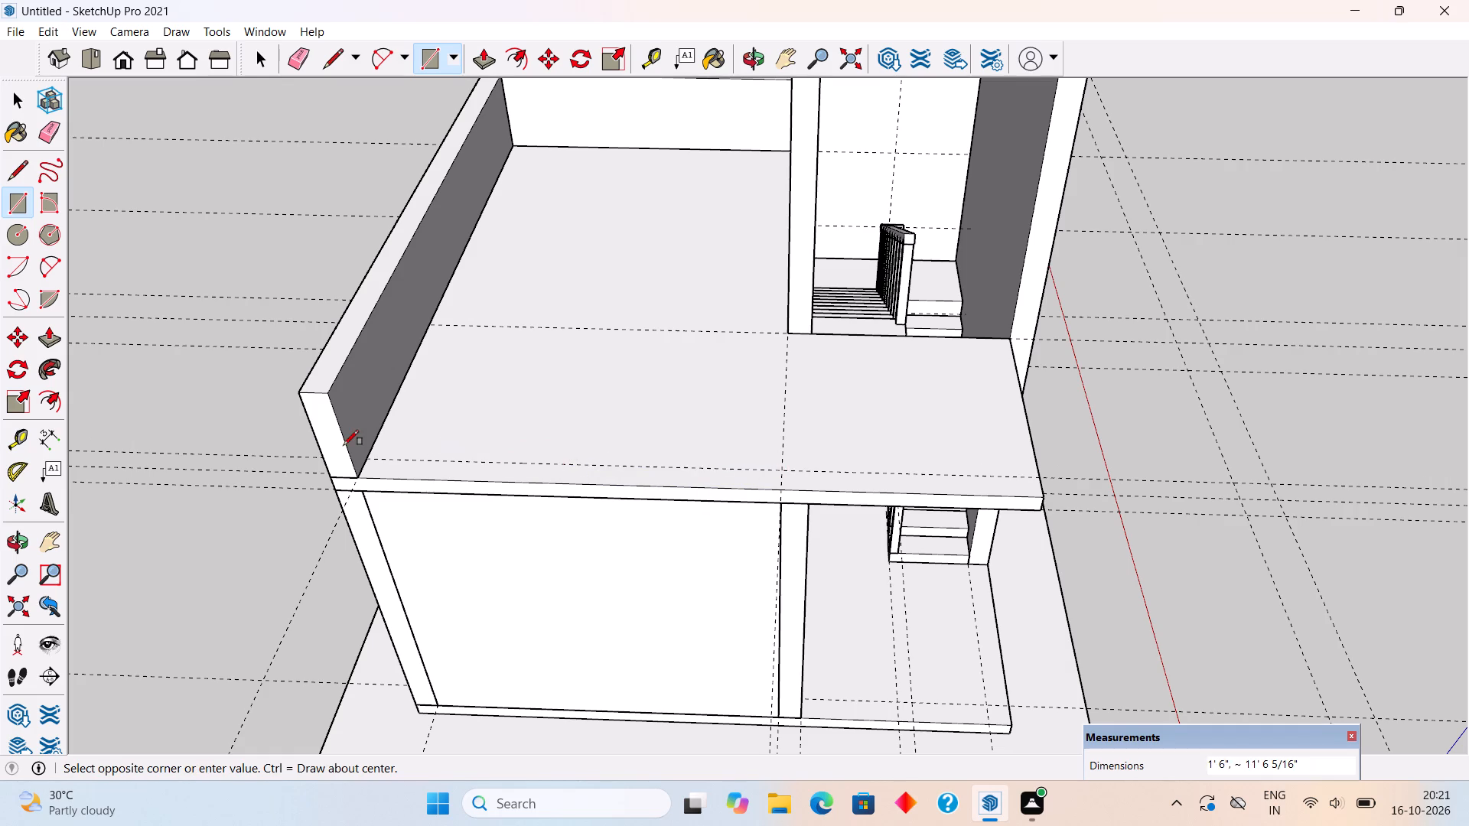
pyautogui.click(360, 473)
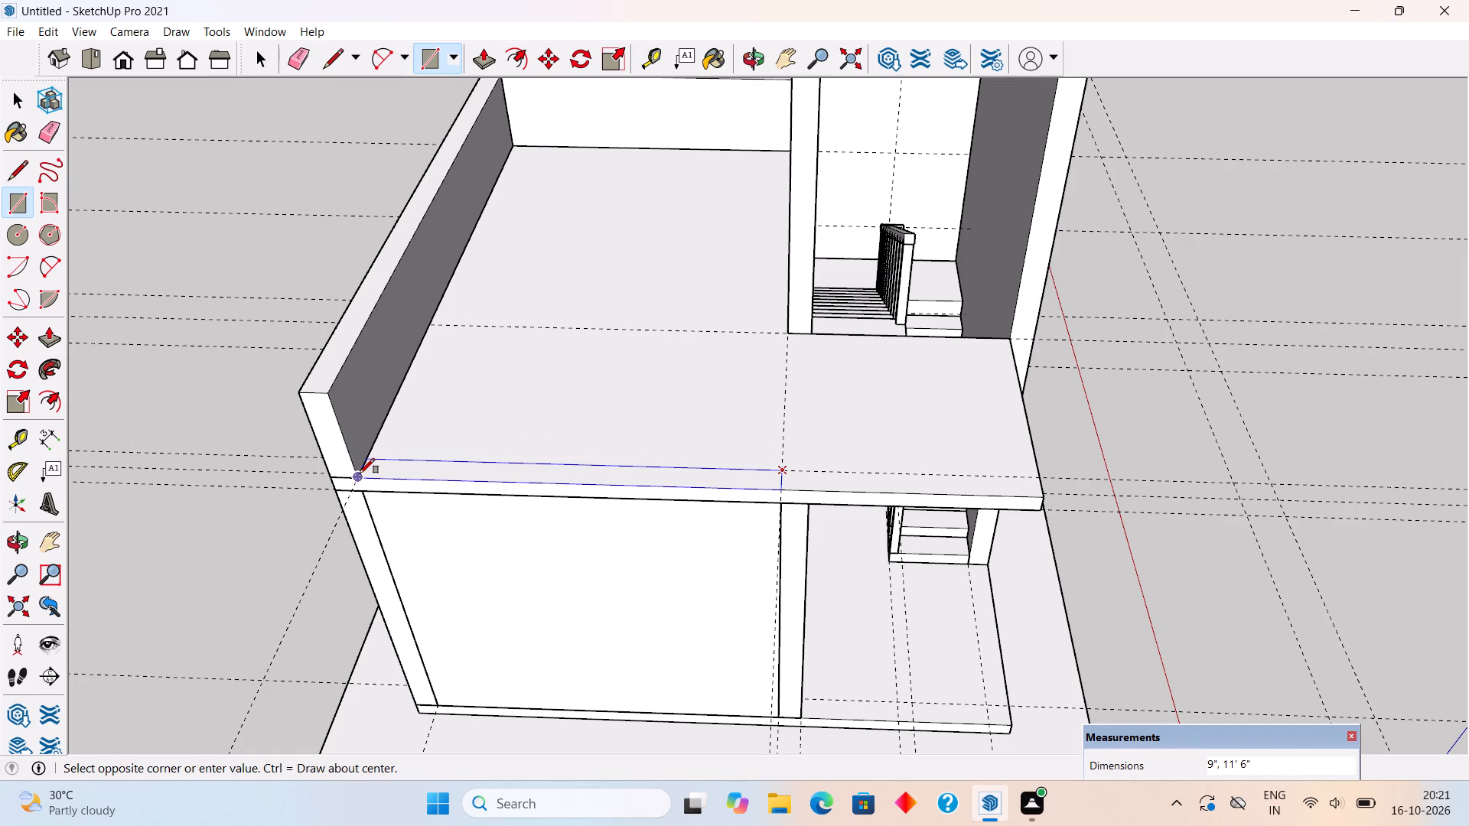
pyautogui.press('p')
pyautogui.click(382, 459)
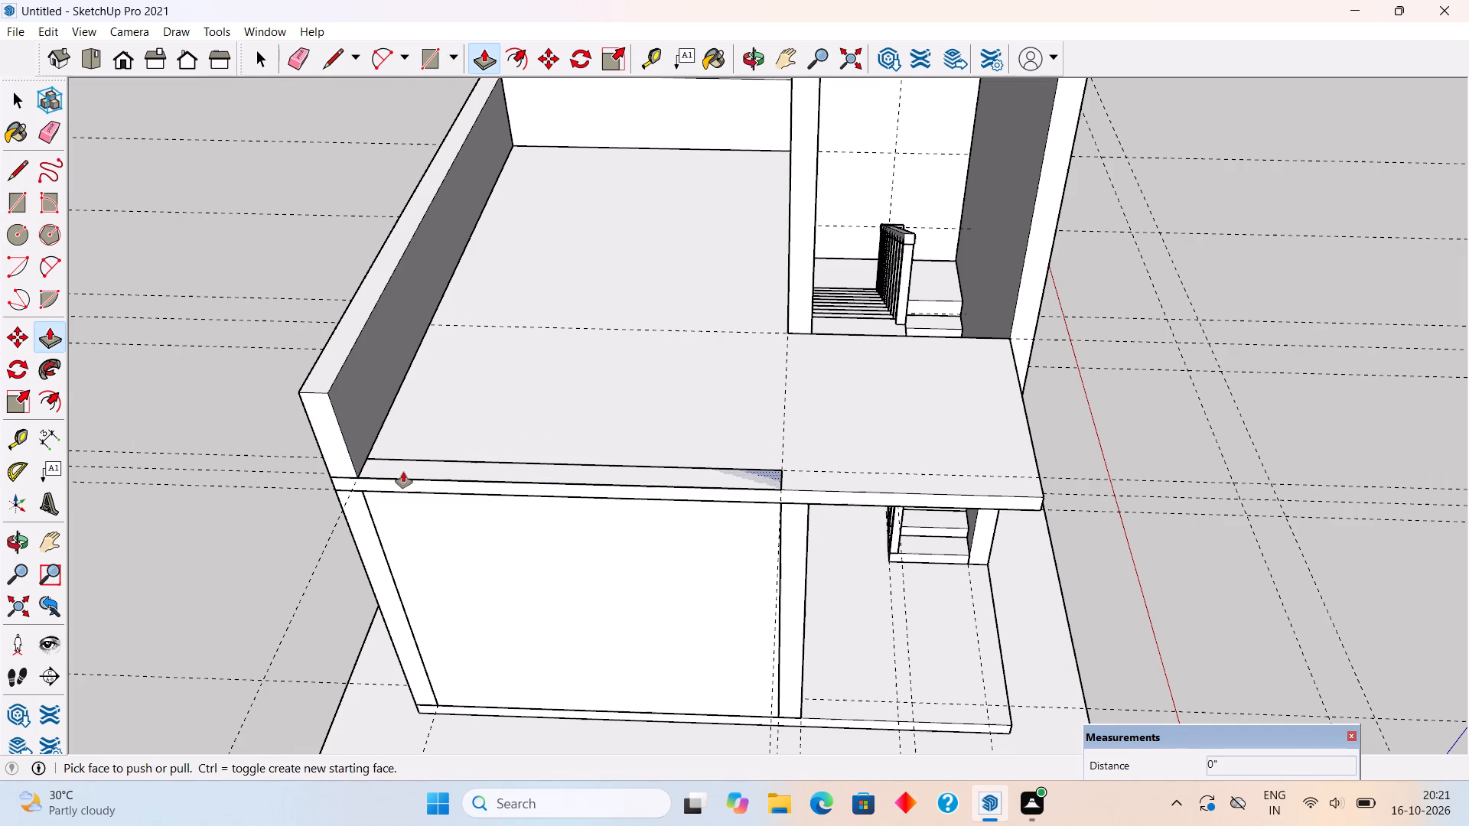
pyautogui.click(406, 473)
pyautogui.click(309, 388)
pyautogui.press('space')
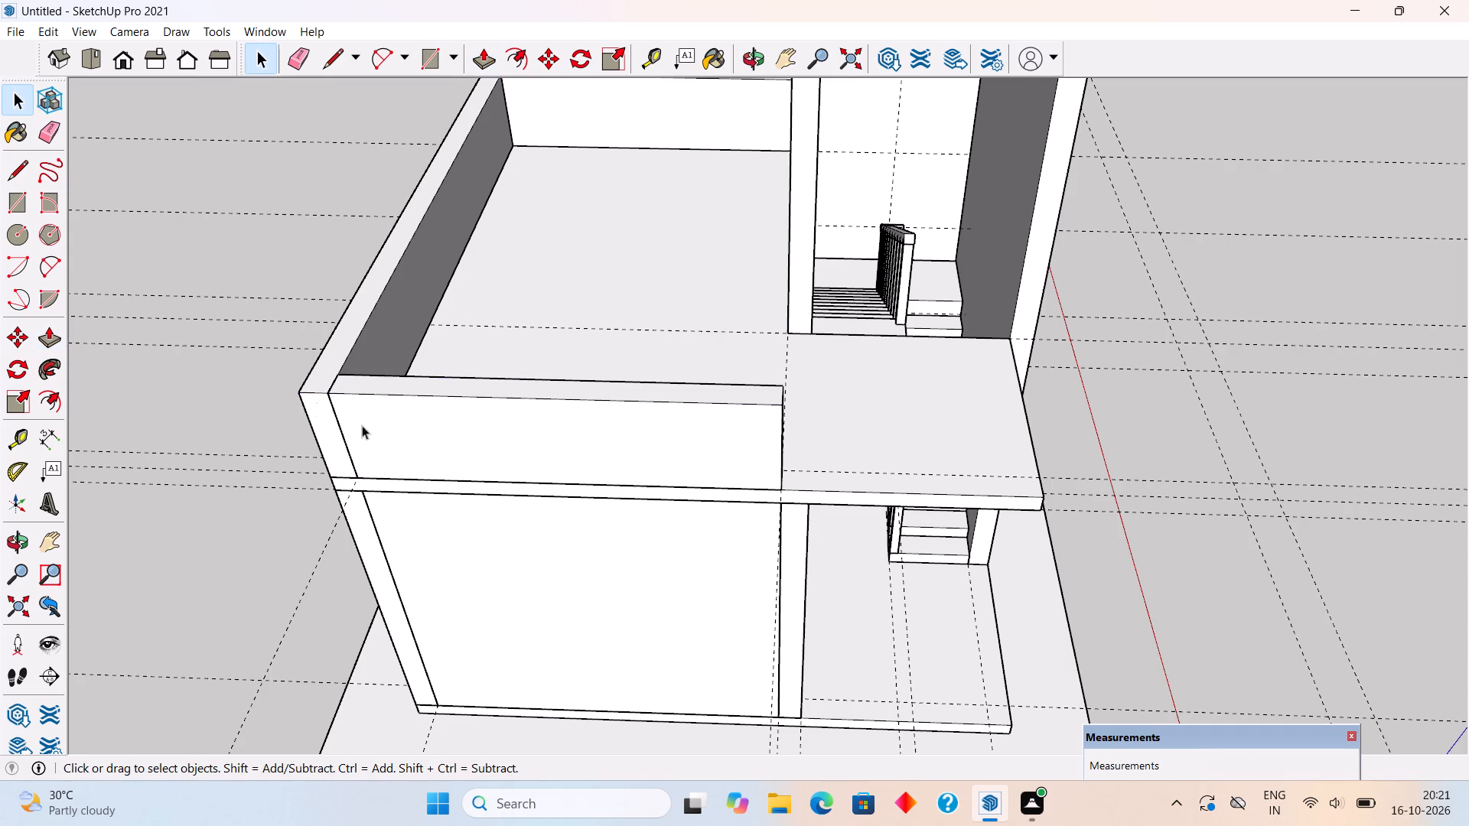
# Make the new 11' 6" parapet on the roof slab's open edge a group.
pyautogui.tripleClick(395, 434)
pyautogui.rightClick(395, 434)
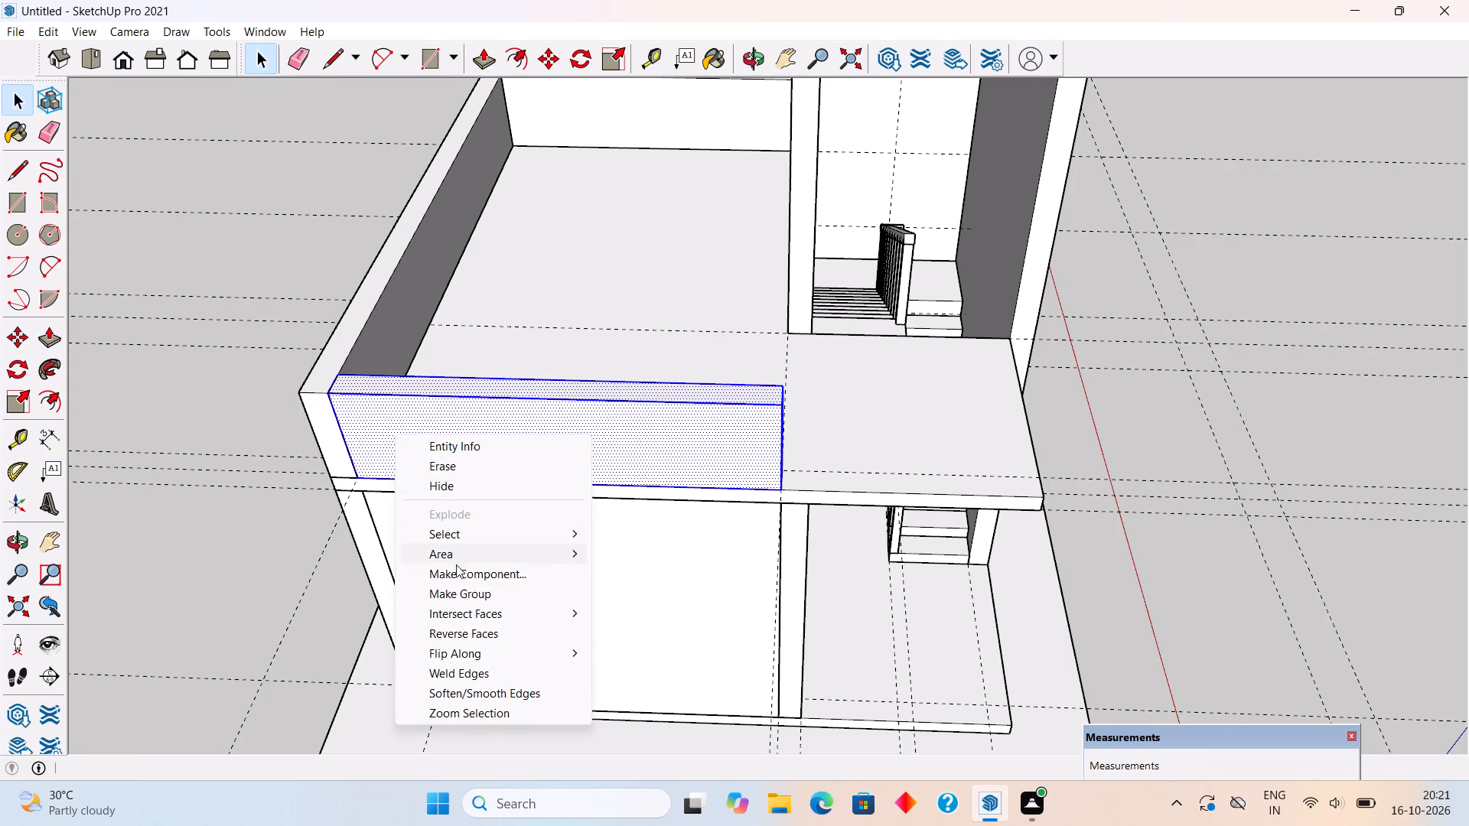
pyautogui.click(467, 597)
pyautogui.scroll(-9, 467, 597)
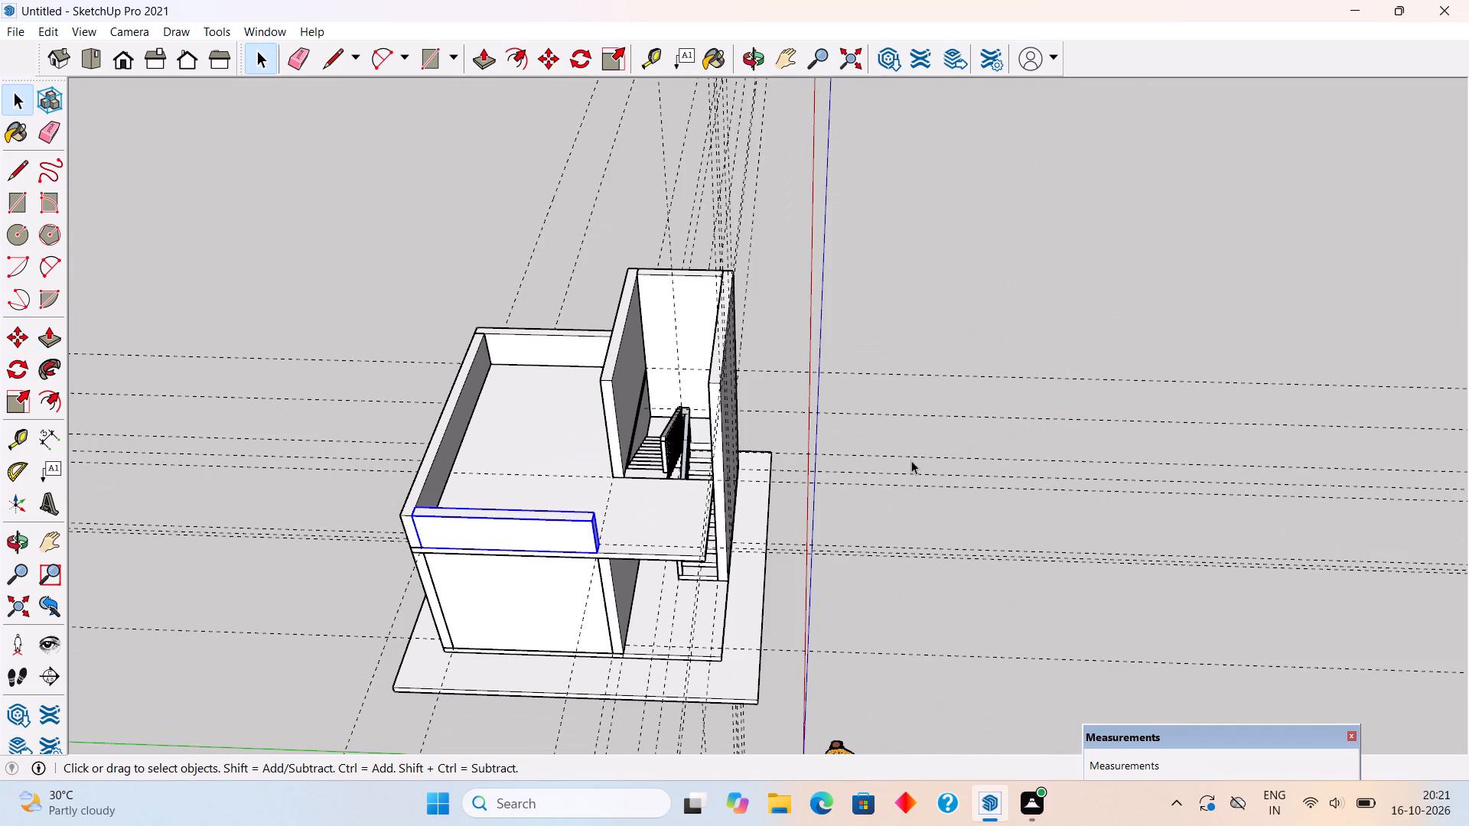
pyautogui.click(907, 509)
# Examine the parapets, roof slab and stairwell walls from several sides and from above.
pyautogui.scroll(-1, 790, 588)
pyautogui.moveTo(787, 587); pyautogui.dragTo(284, 424, button='middle')
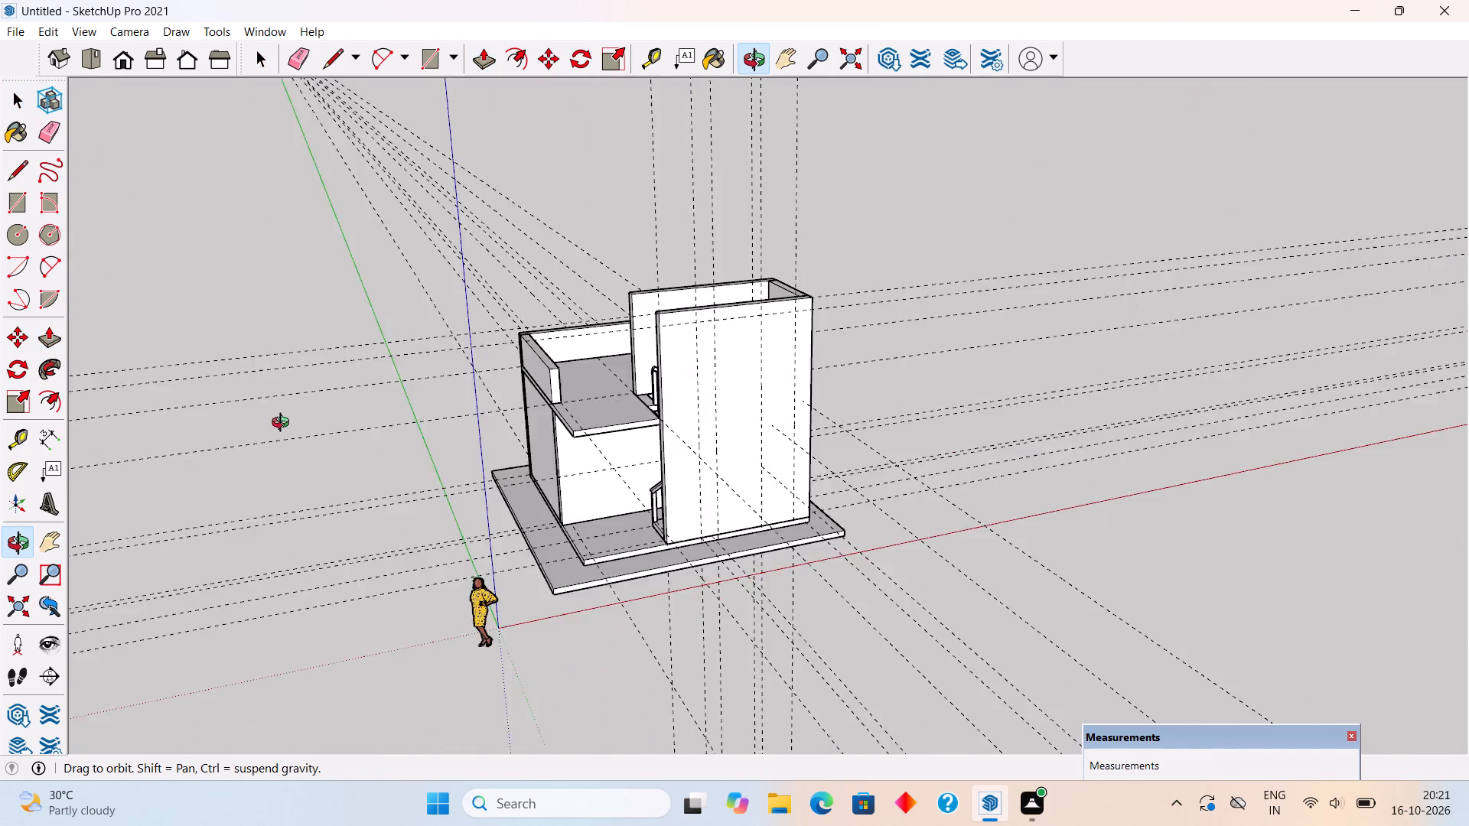
pyautogui.moveTo(284, 424); pyautogui.dragTo(84, 400, button='middle')
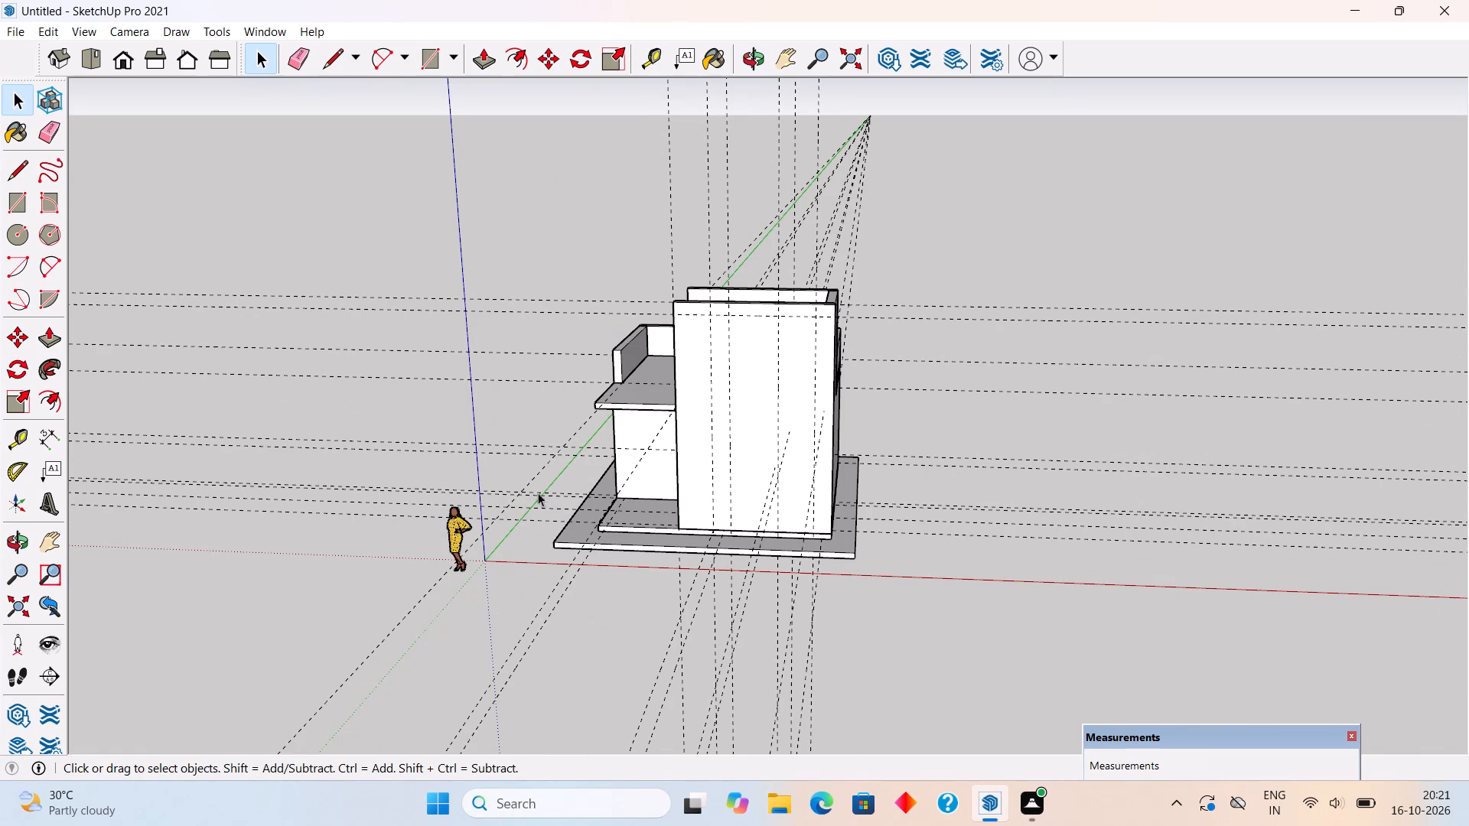
pyautogui.moveTo(699, 524); pyautogui.dragTo(808, 486, button='middle')
pyautogui.scroll(1, 808, 486)
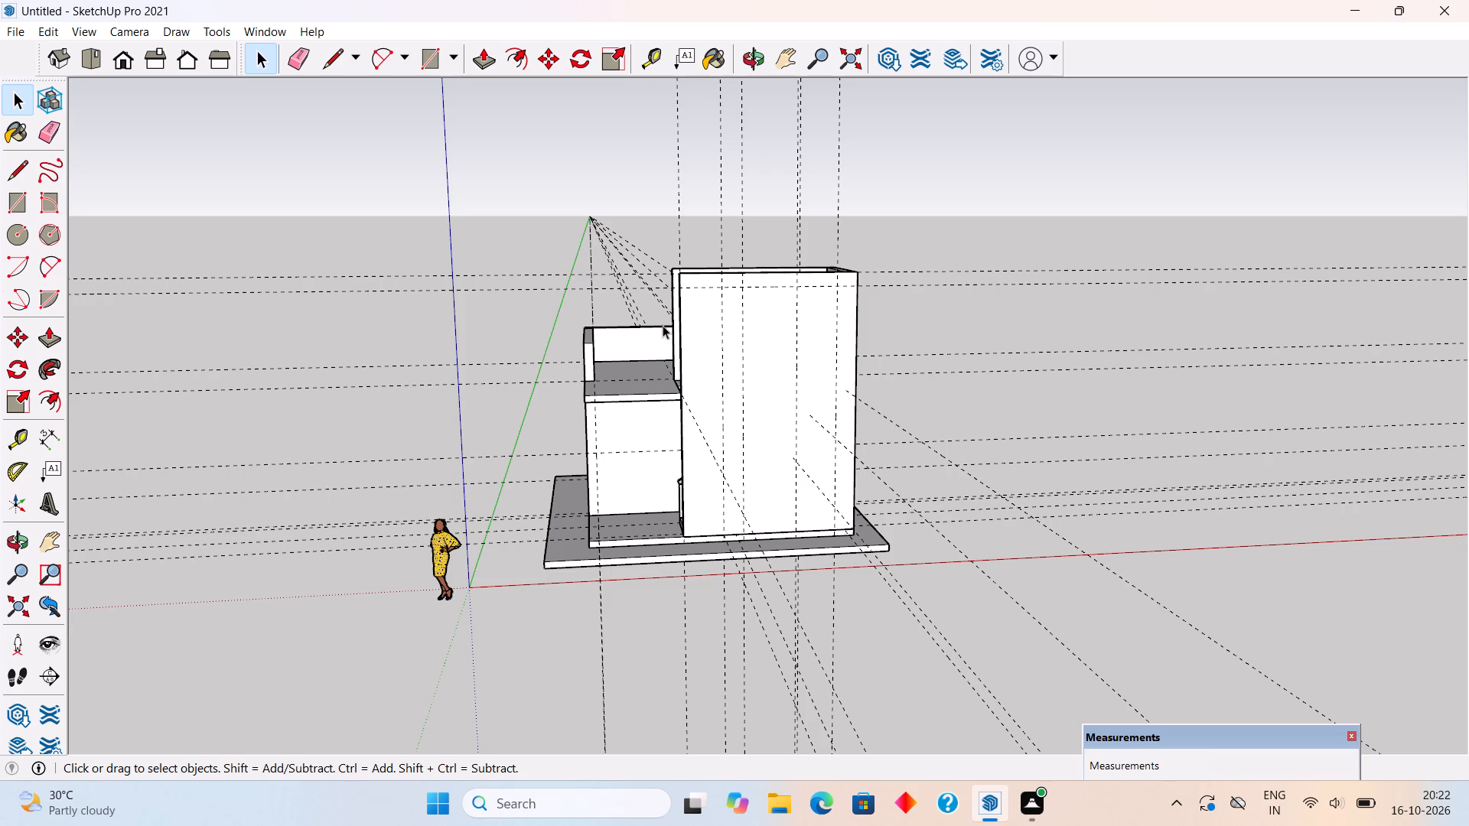
pyautogui.moveTo(665, 398); pyautogui.dragTo(669, 614, button='middle')
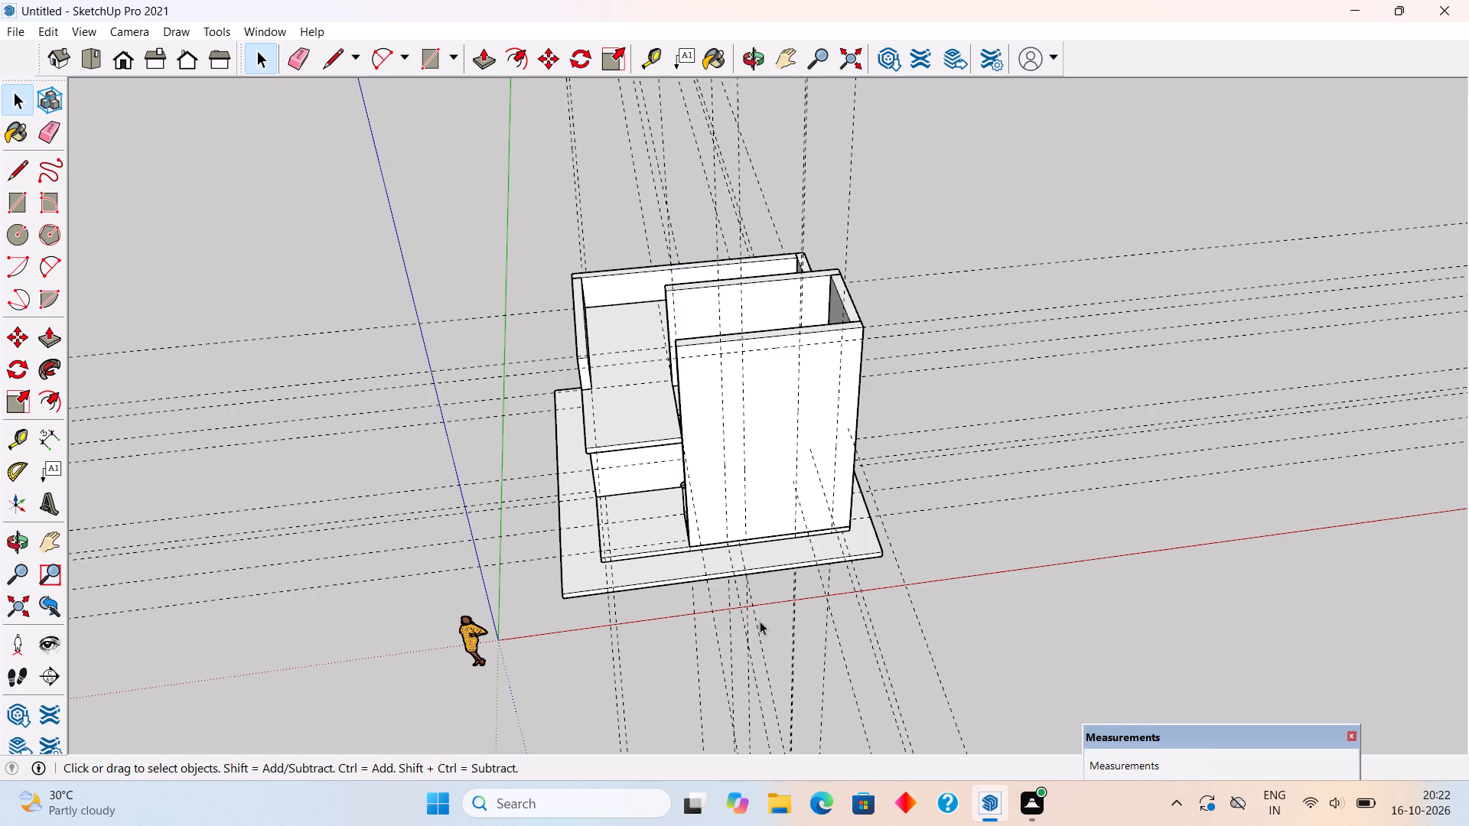
pyautogui.moveTo(780, 476); pyautogui.dragTo(738, 367, button='middle')
pyautogui.moveTo(771, 457); pyautogui.dragTo(738, 347, button='middle')
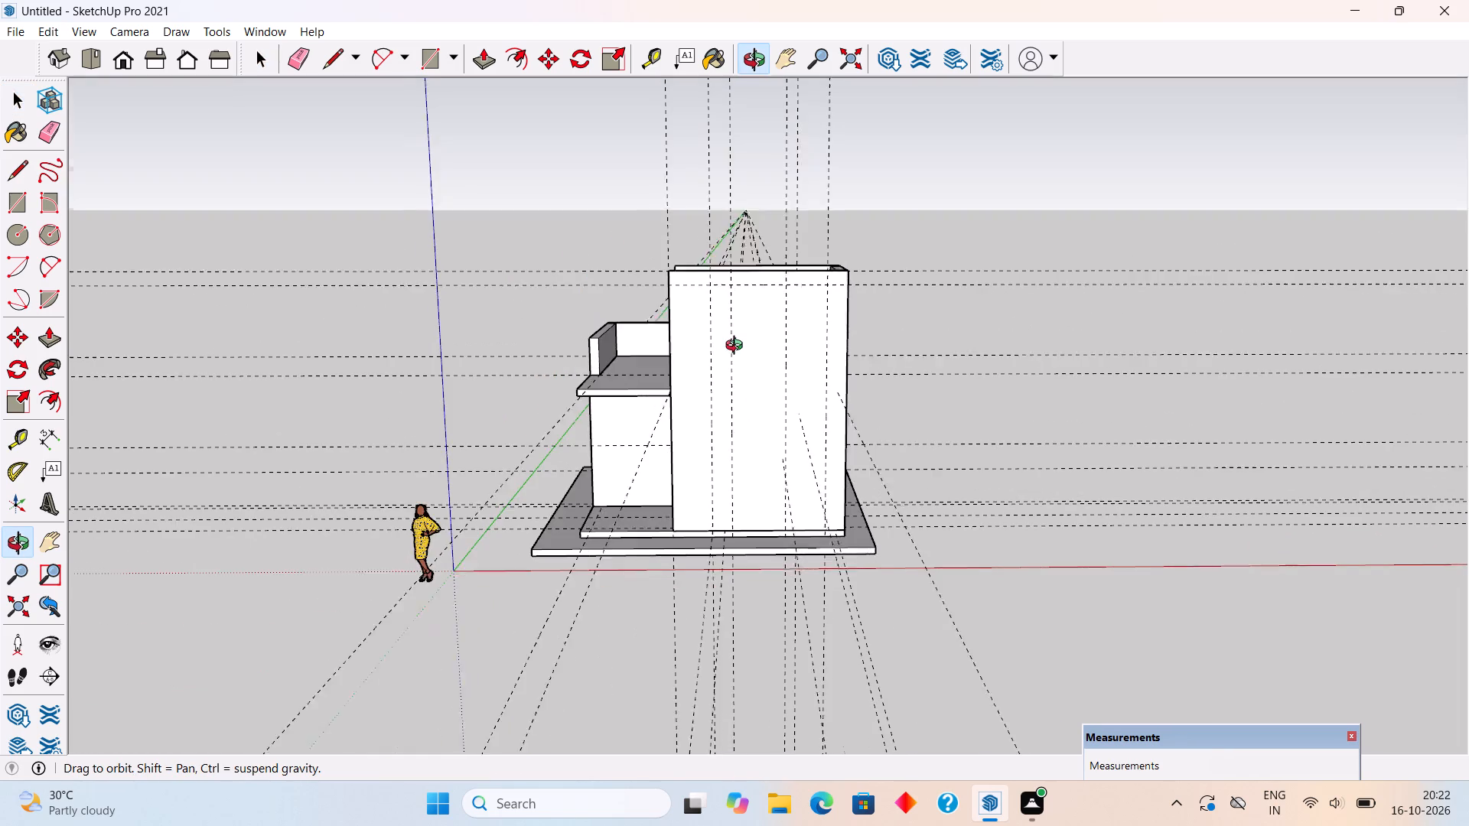
pyautogui.moveTo(738, 347); pyautogui.dragTo(1124, 414, button='middle')
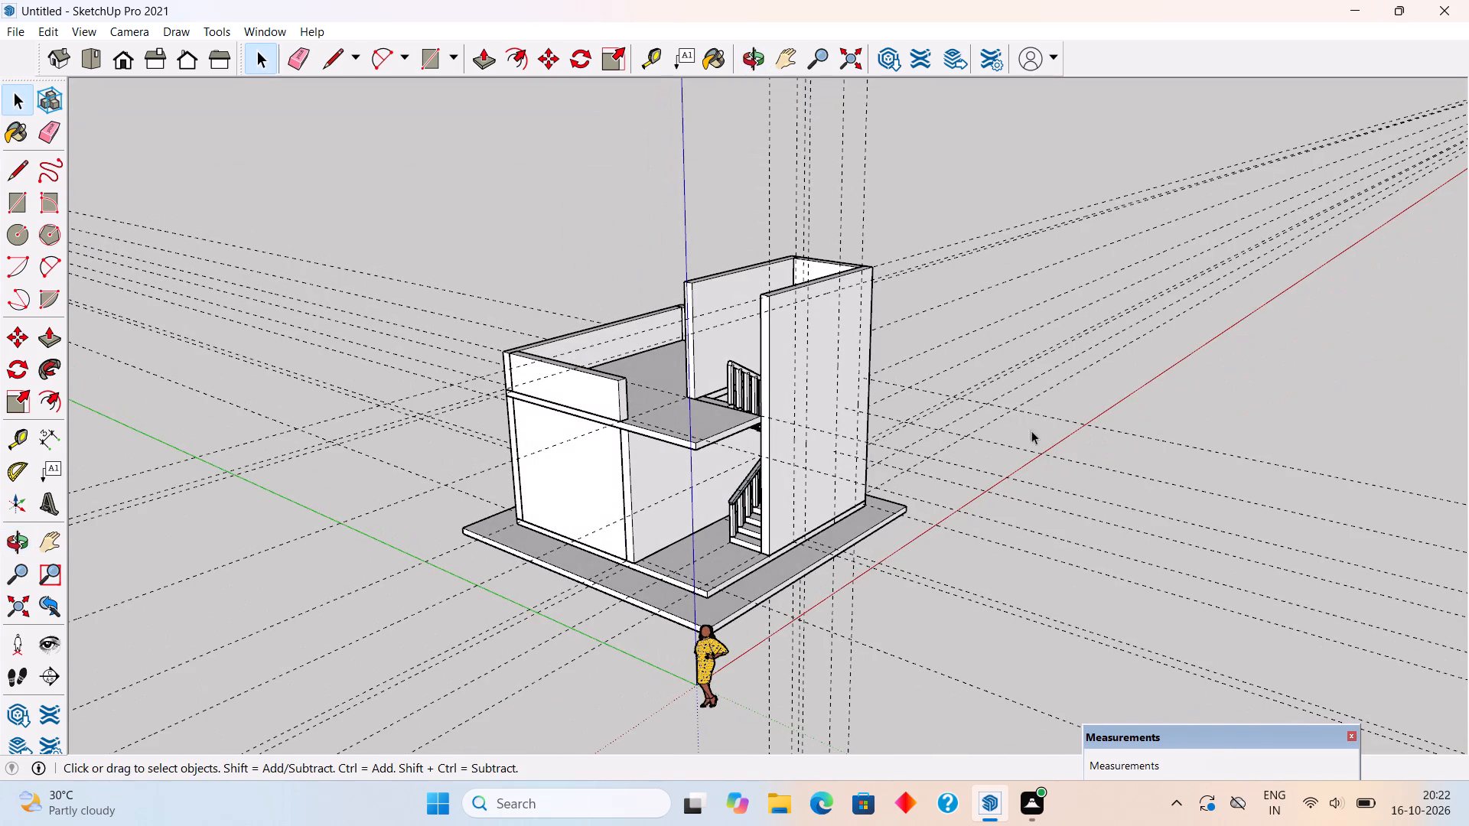
# Delete the horizontal construction guides running in both directions around the structure.
pyautogui.moveTo(506, 246); pyautogui.dragTo(300, 450)
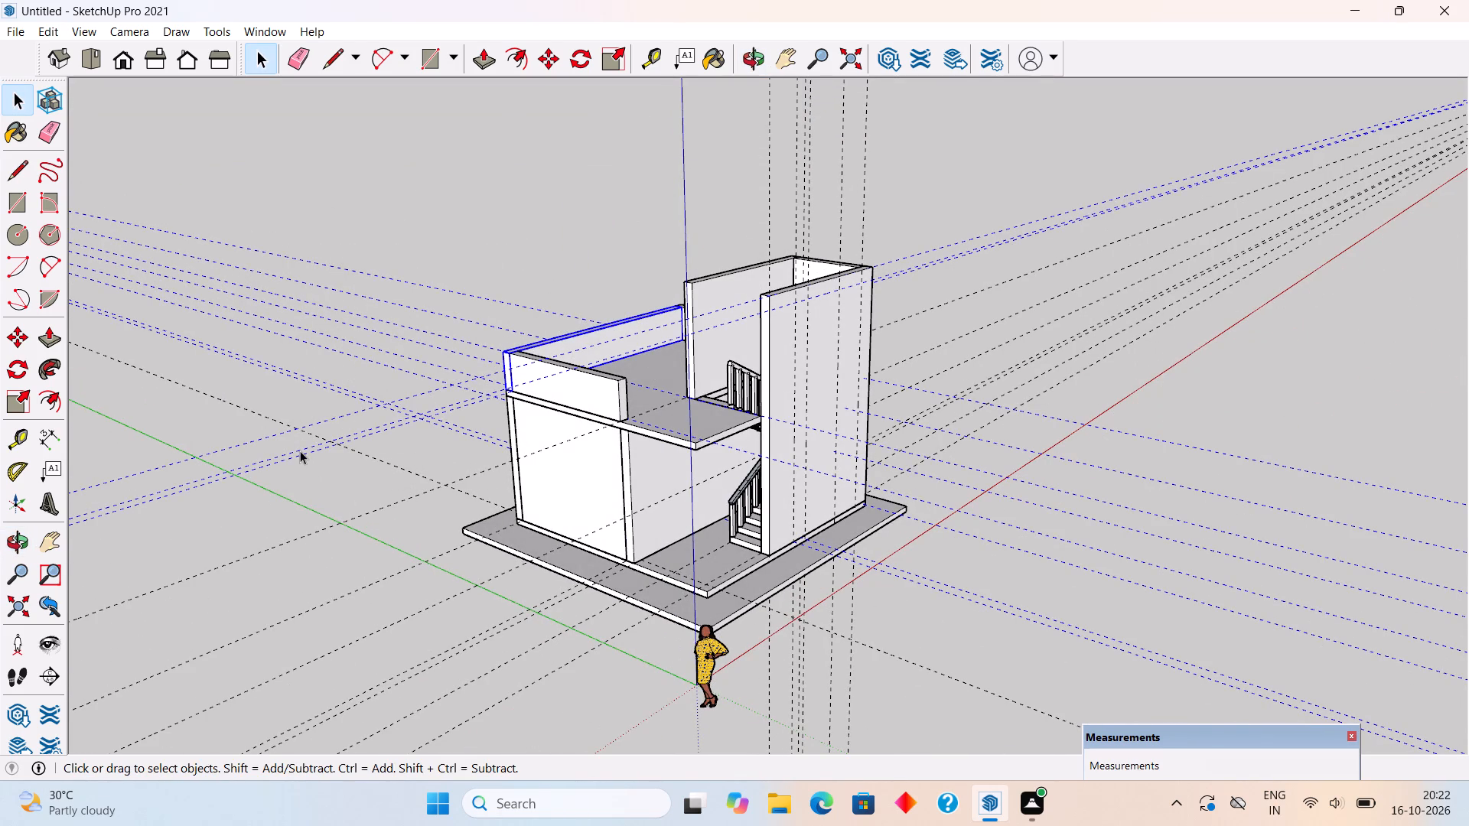
pyautogui.click(429, 184)
pyautogui.moveTo(404, 222); pyautogui.dragTo(311, 470)
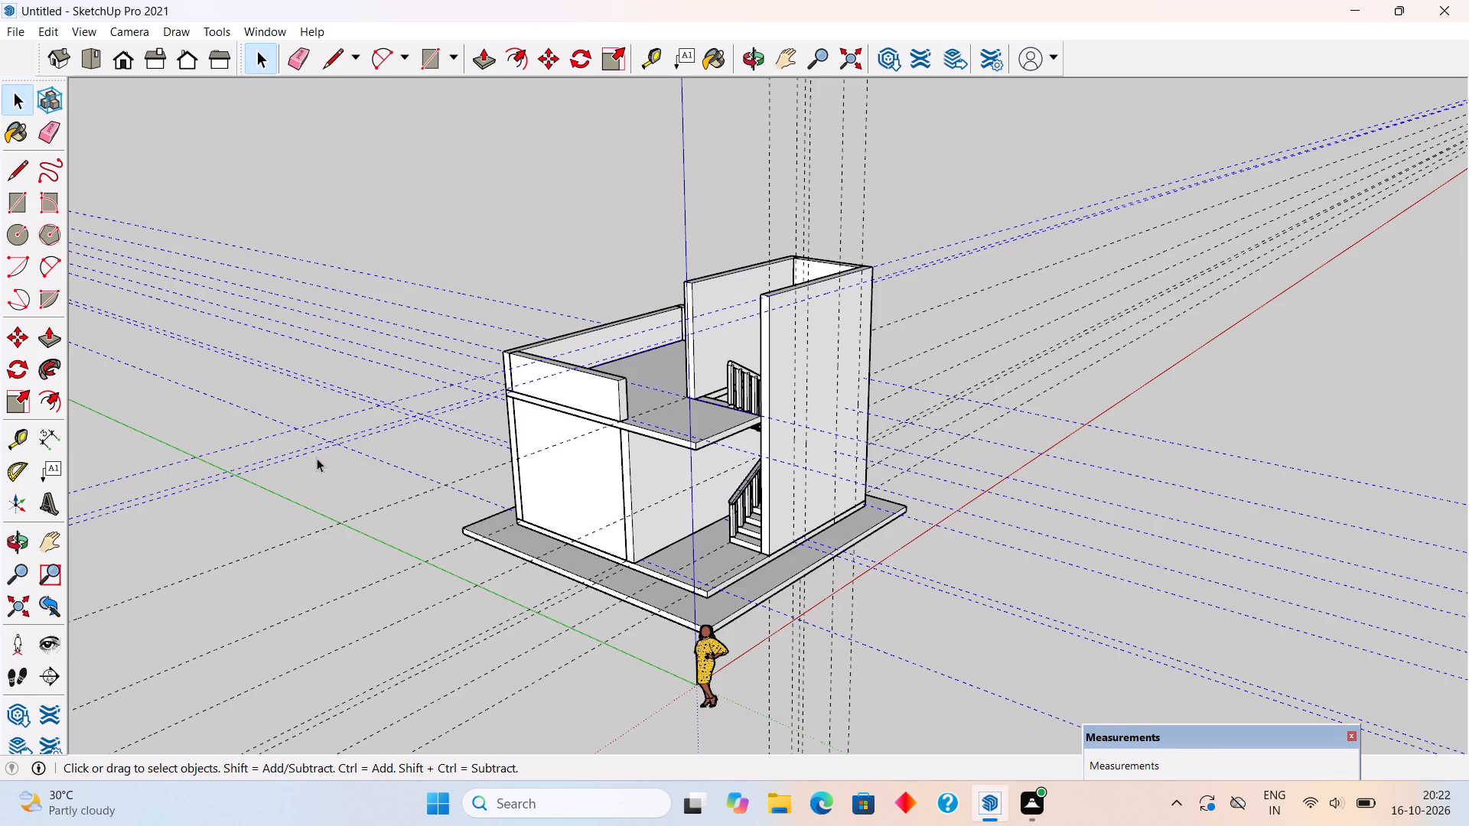
pyautogui.press('Delete')
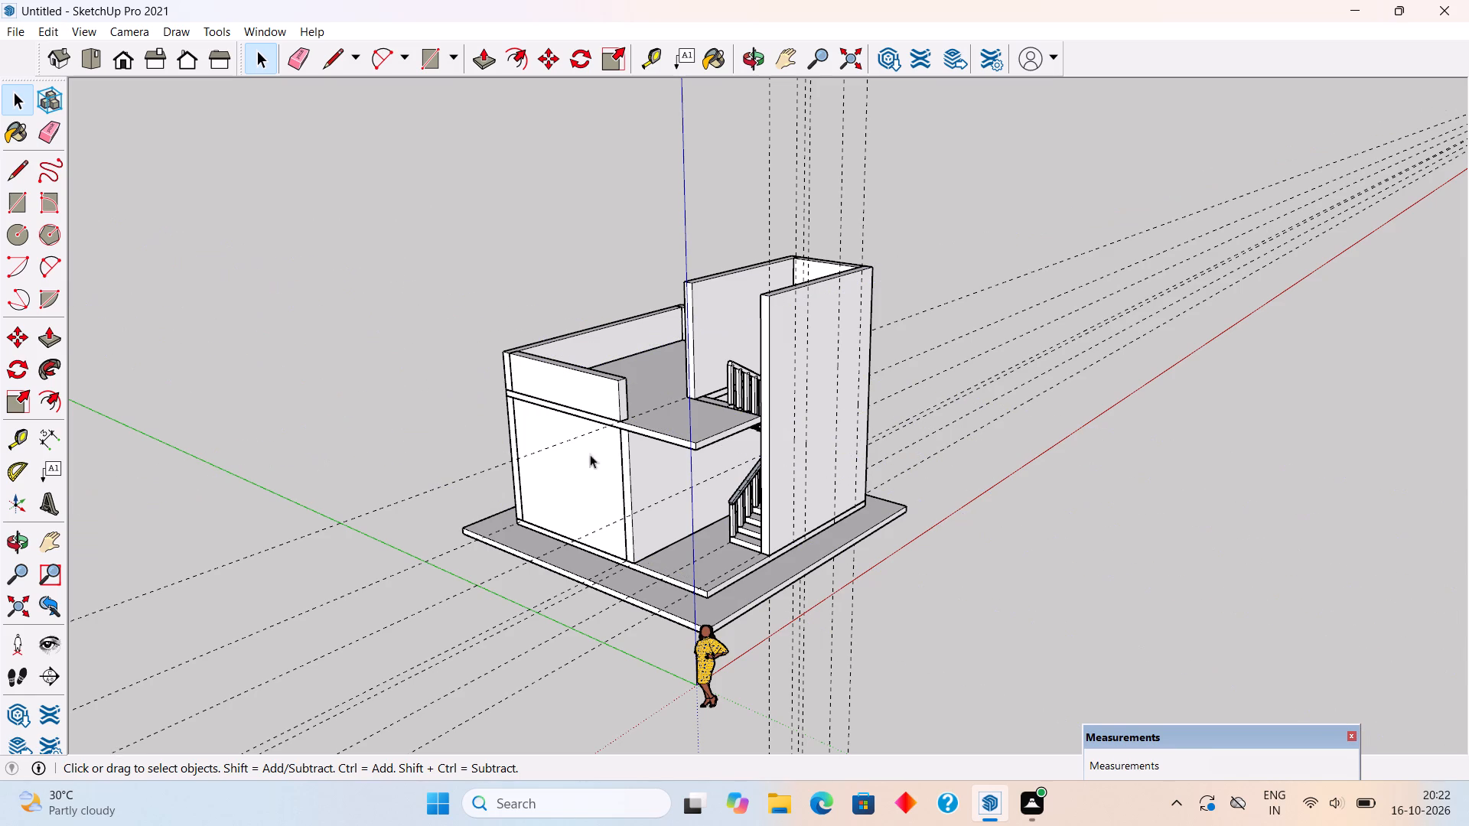
pyautogui.moveTo(1137, 407); pyautogui.dragTo(1025, 236)
pyautogui.press('Delete')
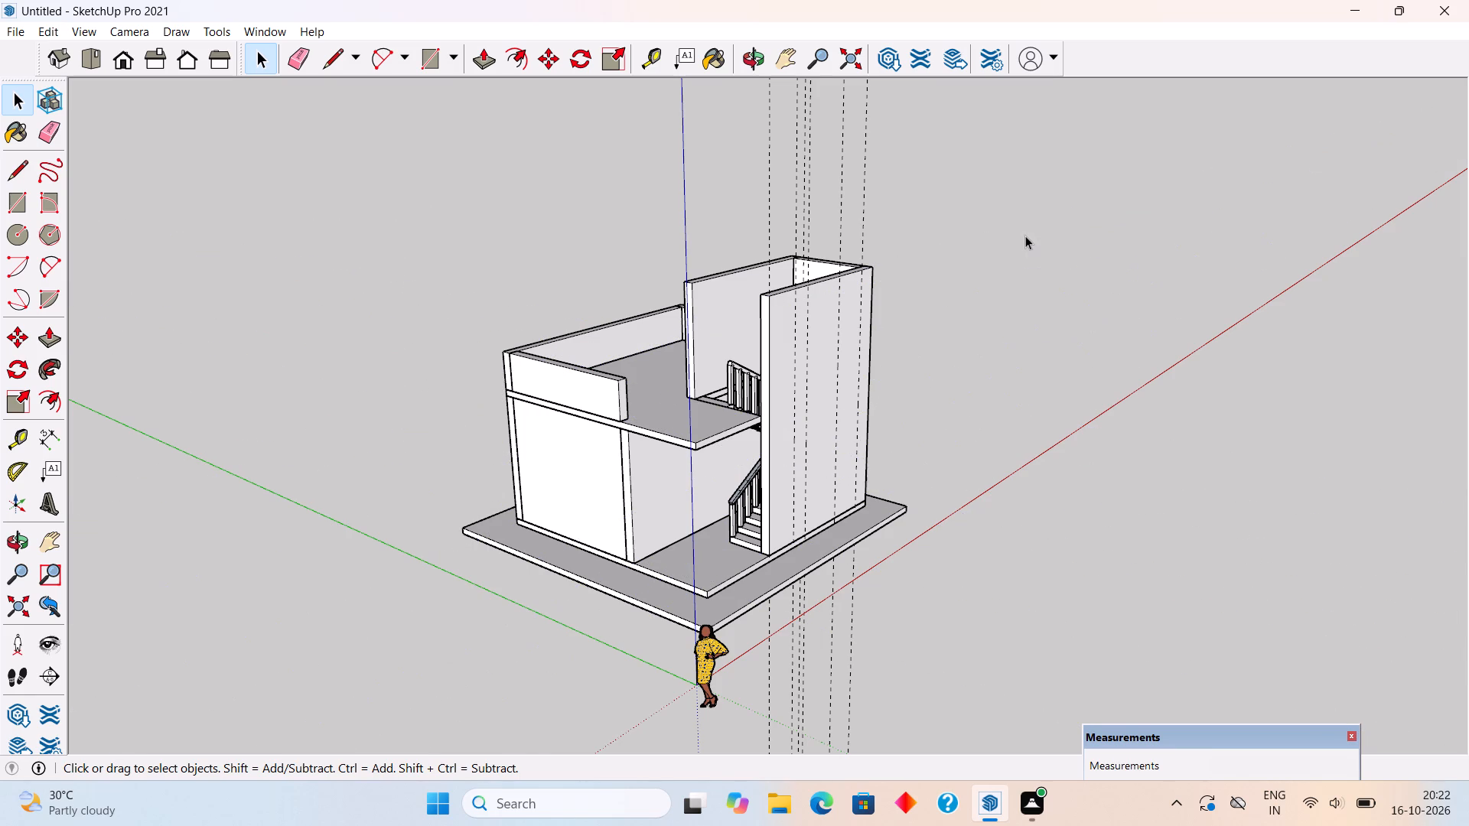
# Place a guide 4' above the lower edge of the roof slab's open stairwell-side face, beside the outer stairwell wall.
pyautogui.moveTo(1018, 377); pyautogui.dragTo(605, 373, button='middle')
pyautogui.moveTo(826, 392); pyautogui.dragTo(819, 274, button='middle')
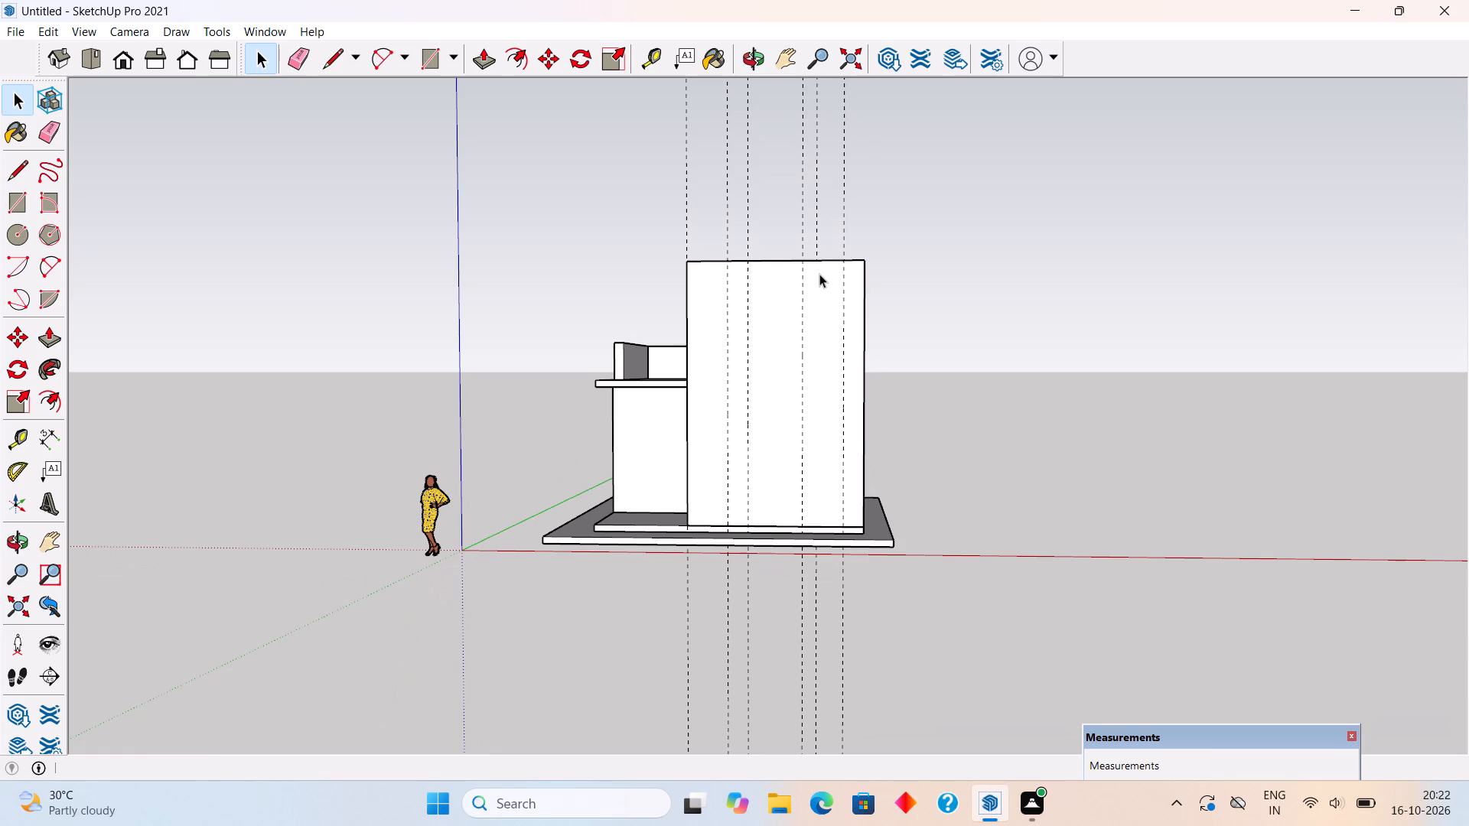
pyautogui.scroll(2, 813, 272)
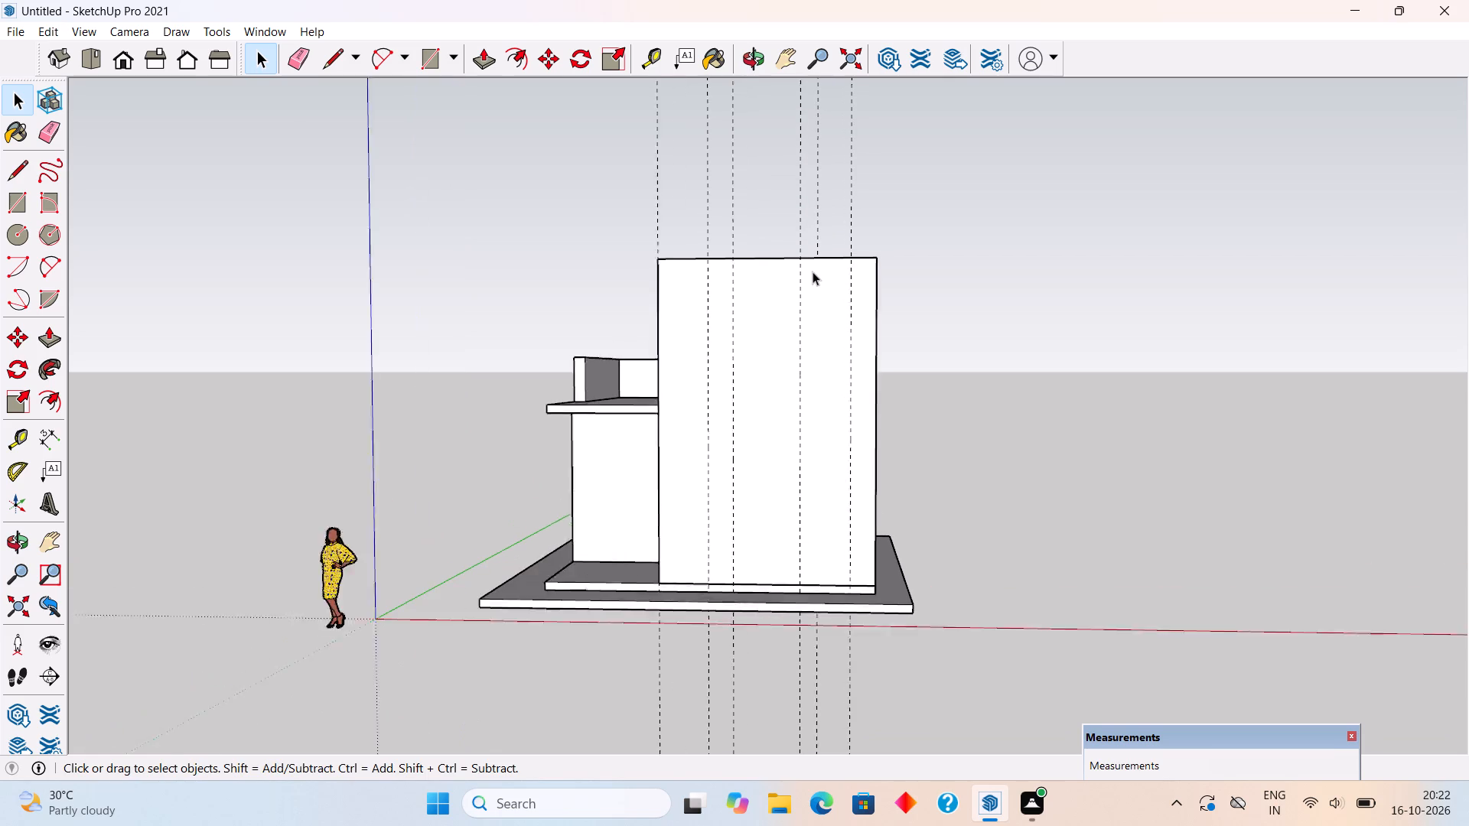
pyautogui.scroll(1, 813, 272)
pyautogui.moveTo(830, 214); pyautogui.dragTo(830, 284, button='middle')
pyautogui.scroll(6, 907, 470)
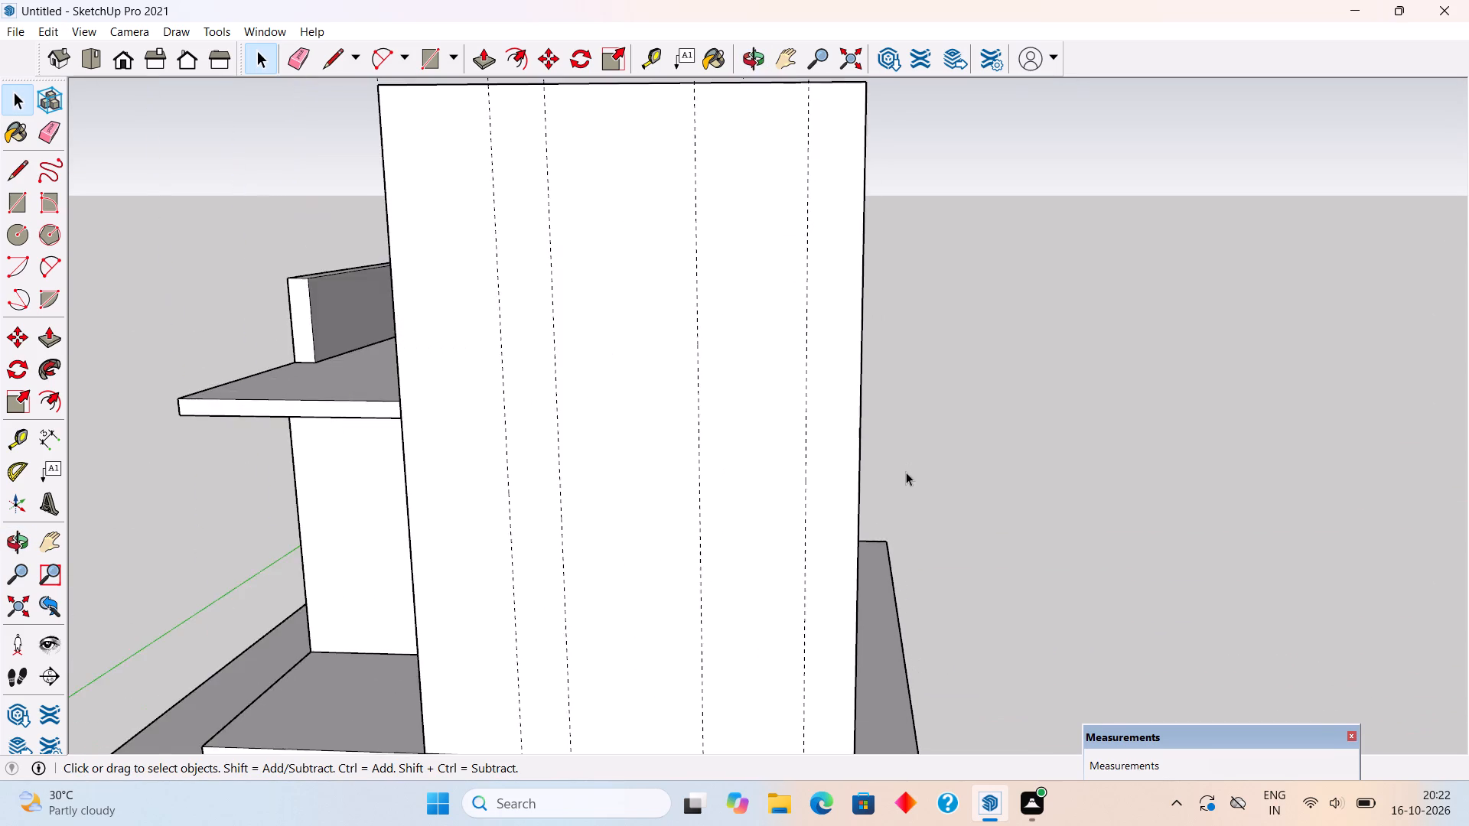
pyautogui.scroll(-4, 898, 472)
pyautogui.scroll(2, 863, 733)
pyautogui.moveTo(862, 717); pyautogui.dragTo(896, 700, button='middle')
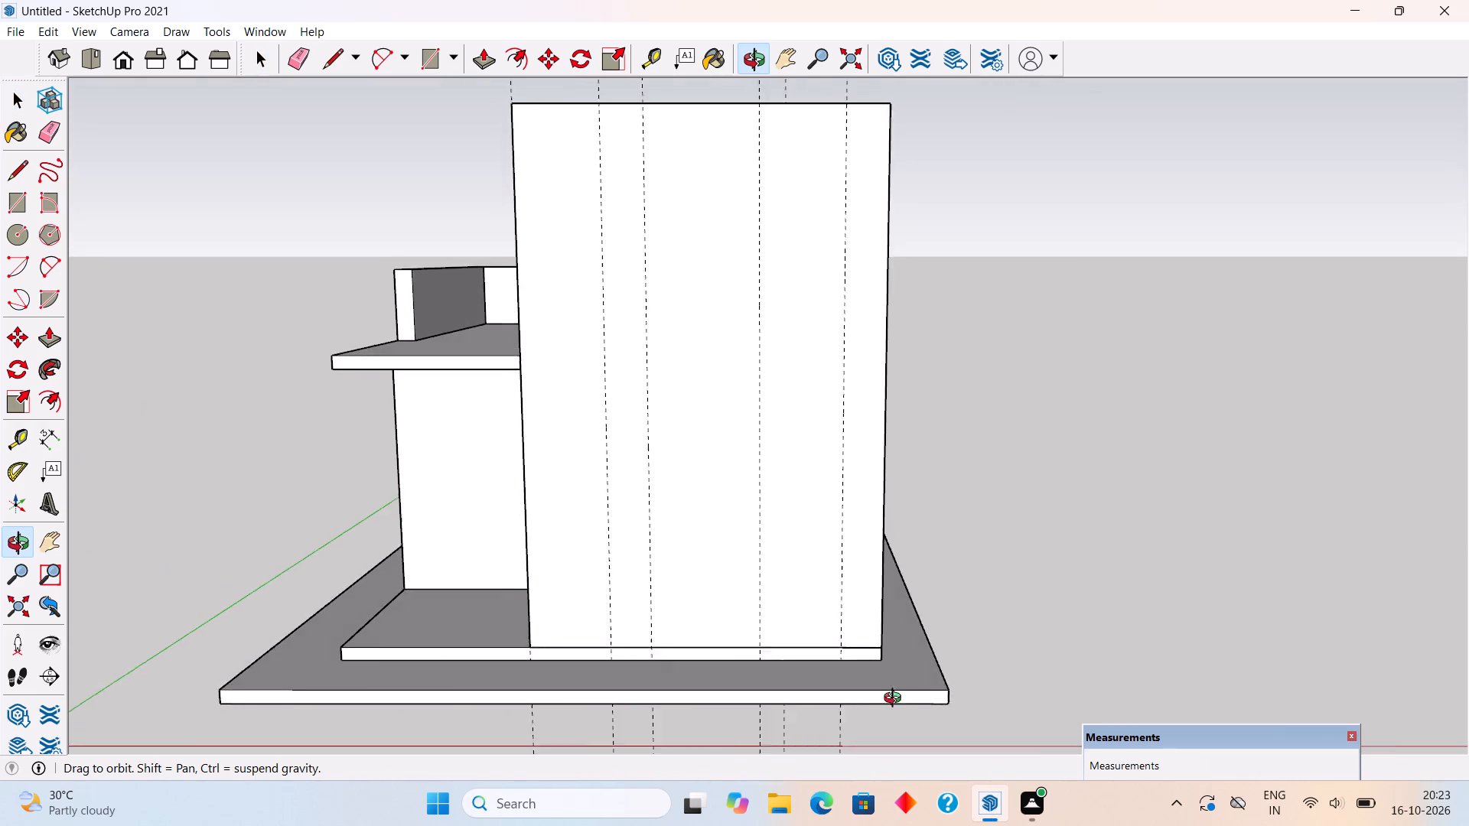
pyautogui.moveTo(896, 700); pyautogui.dragTo(931, 689, button='middle')
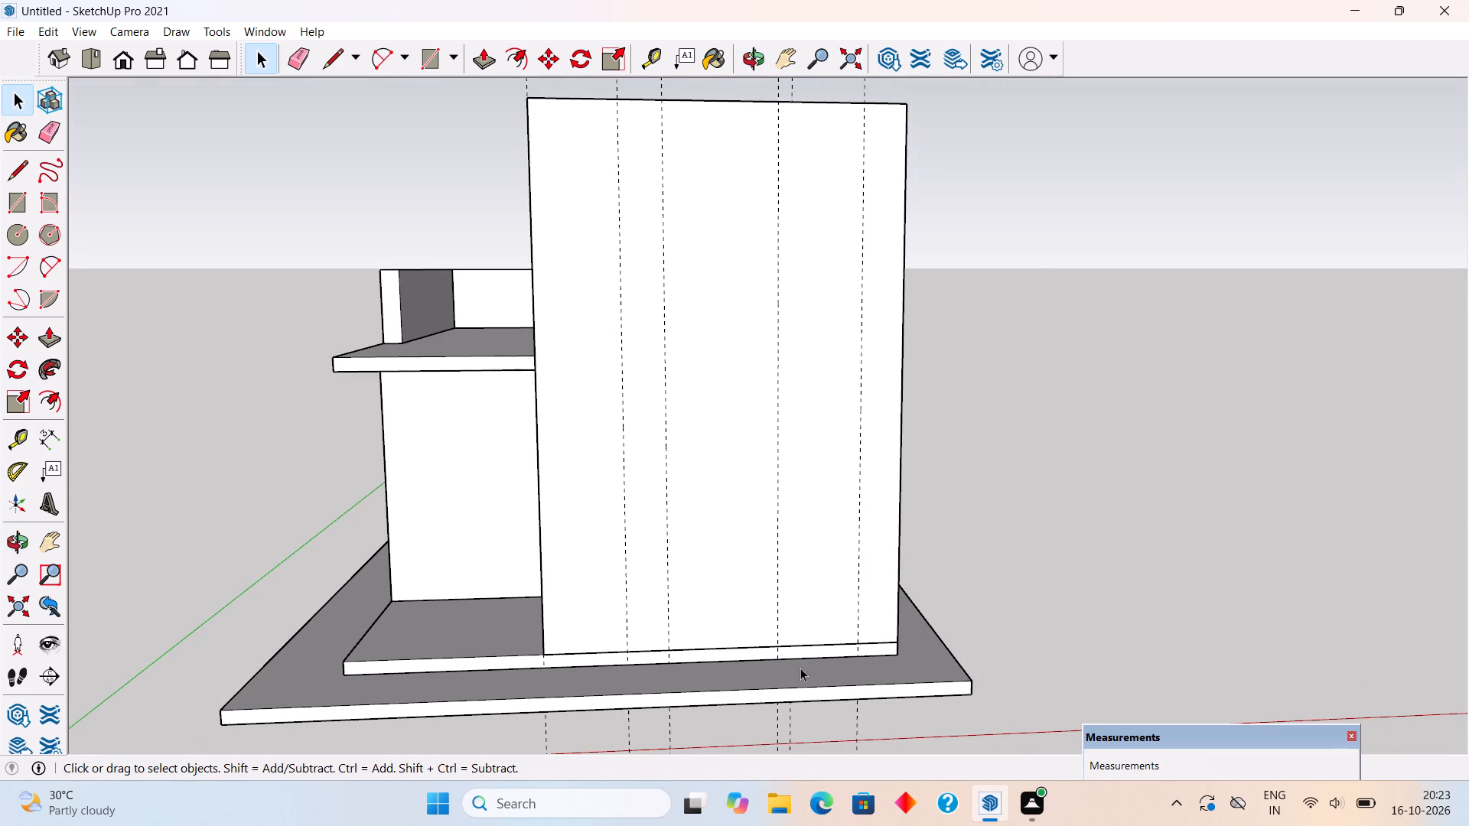
pyautogui.scroll(2, 339, 388)
pyautogui.moveTo(504, 421); pyautogui.dragTo(555, 430, button='middle')
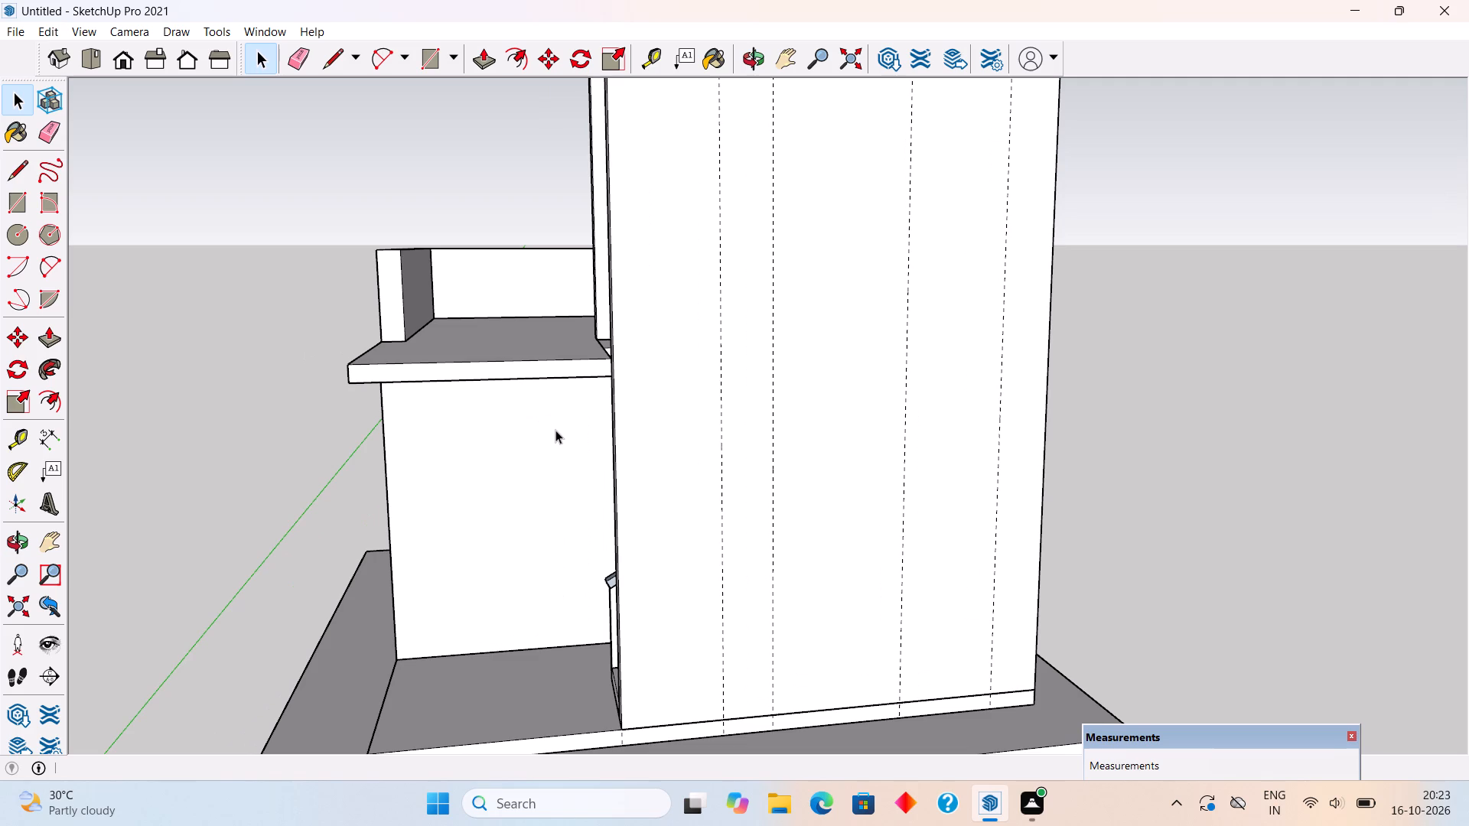
pyautogui.press('t')
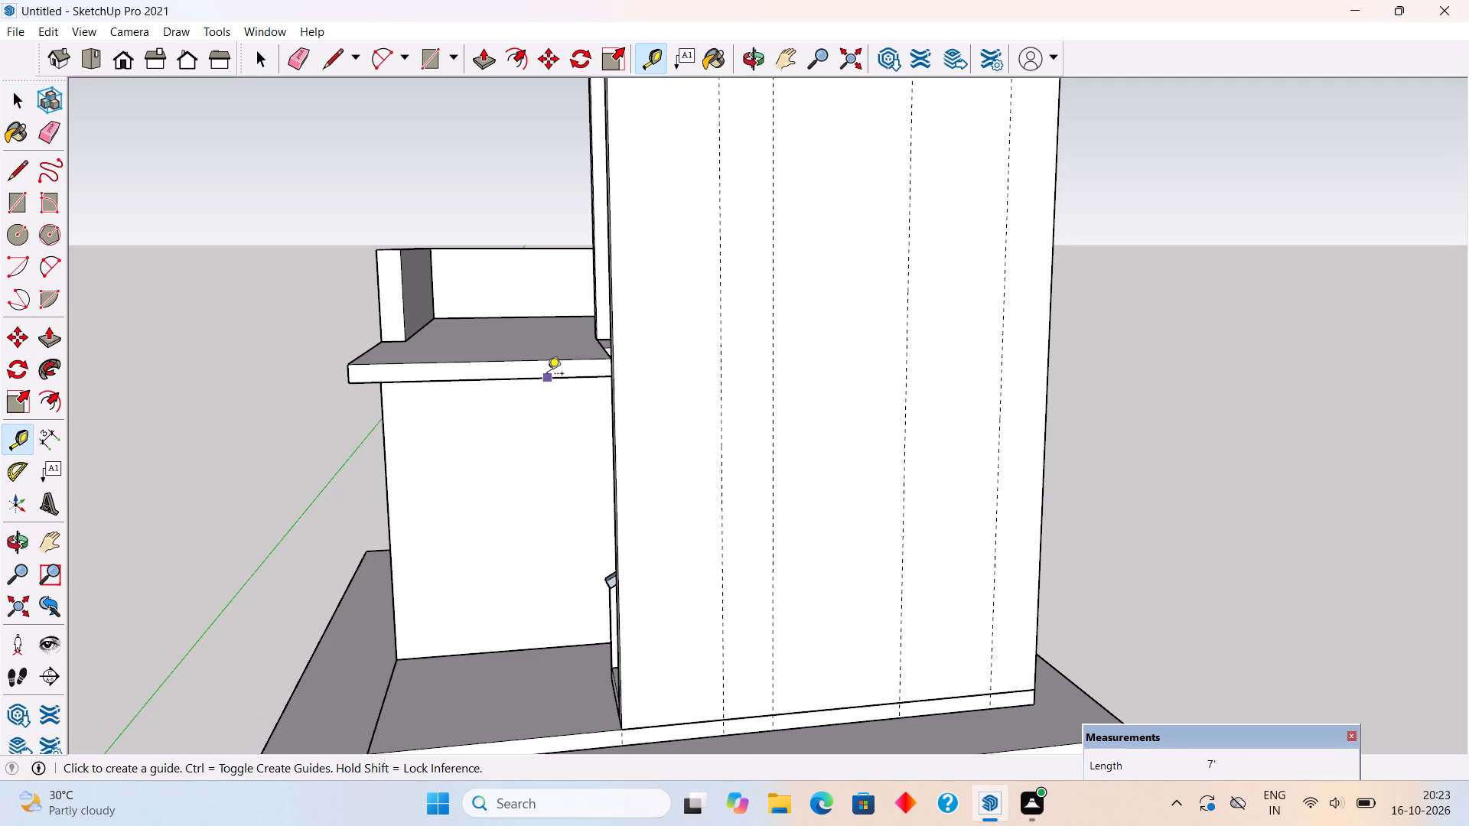
pyautogui.click(546, 374)
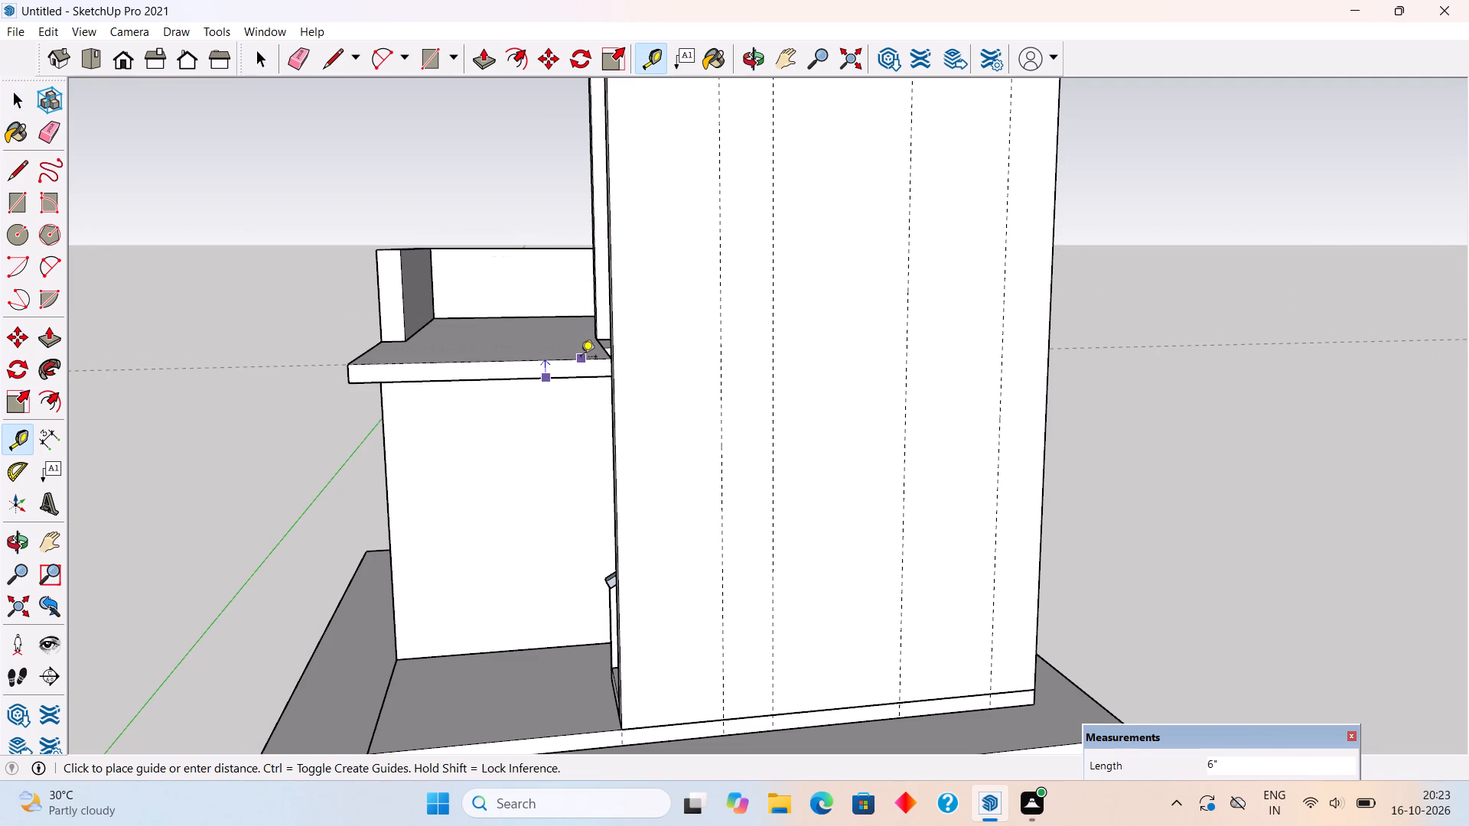
pyautogui.write("4'")
pyautogui.press('Return')
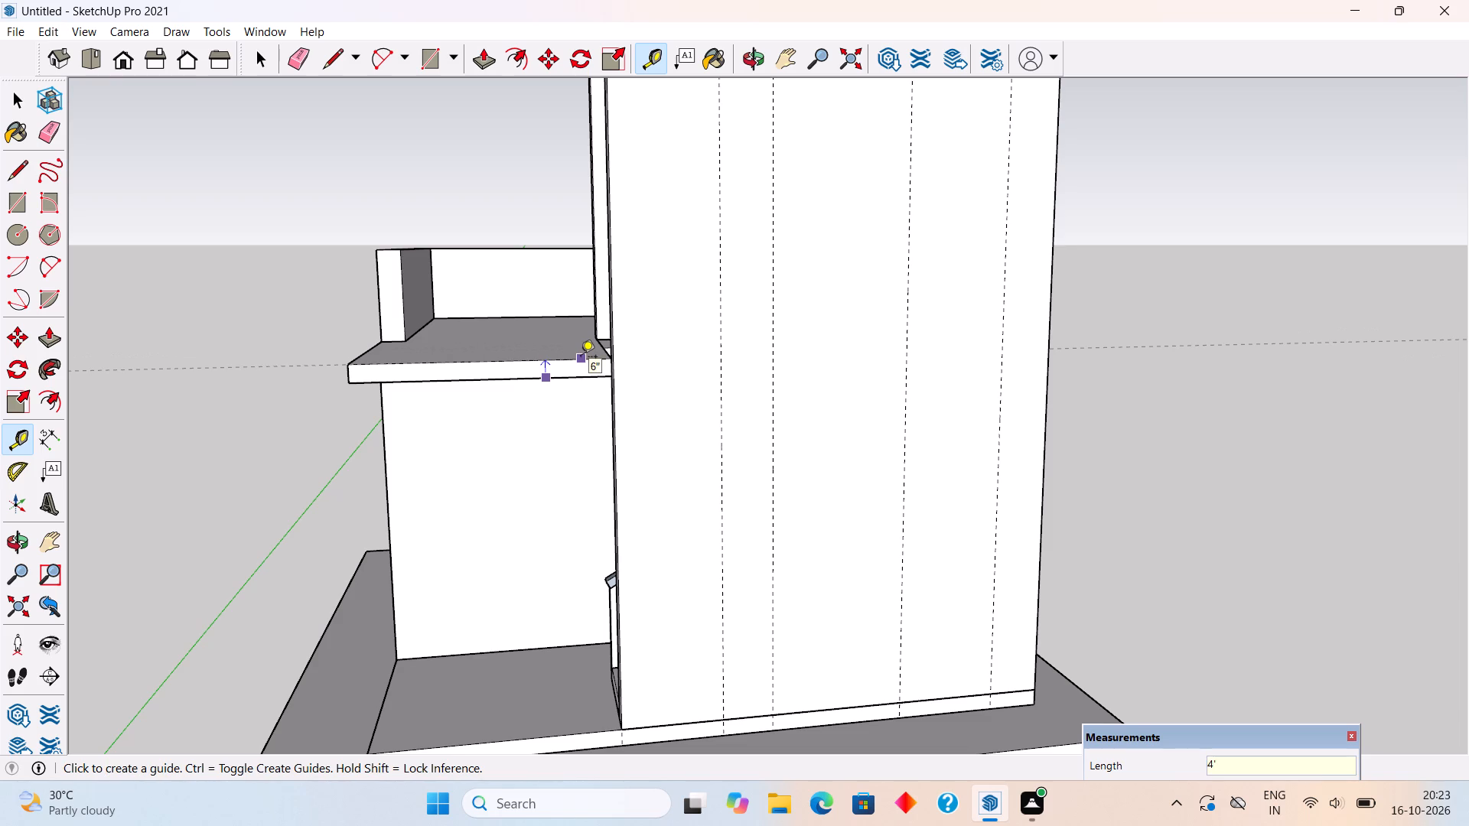
# Inside the roof slab group, pull the open stairwell-side face outward 9" toward the outer stairwell wall's face.
pyautogui.moveTo(596, 385); pyautogui.dragTo(1105, 468, button='middle')
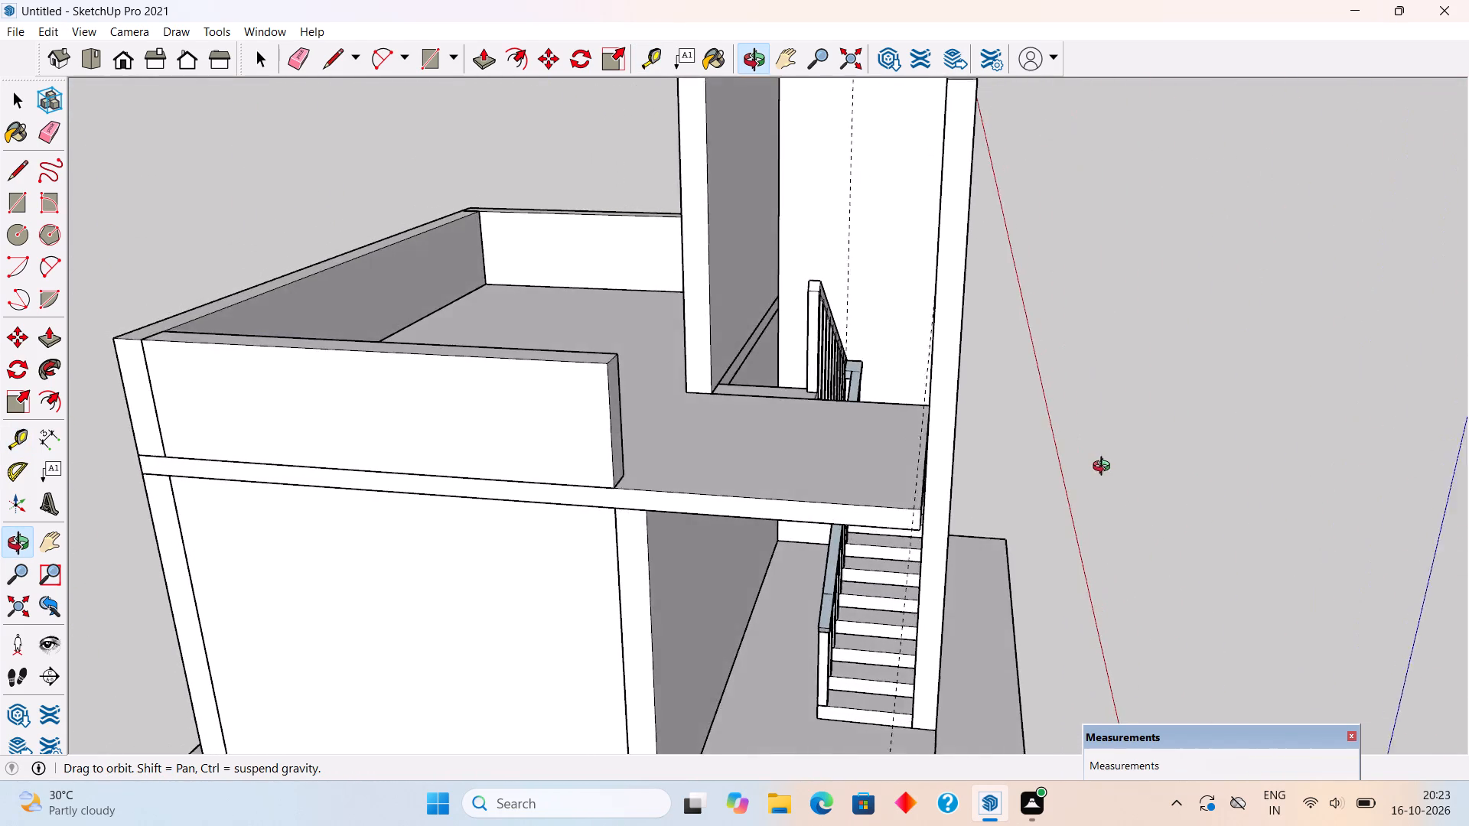
pyautogui.moveTo(1105, 468); pyautogui.dragTo(787, 476, button='middle')
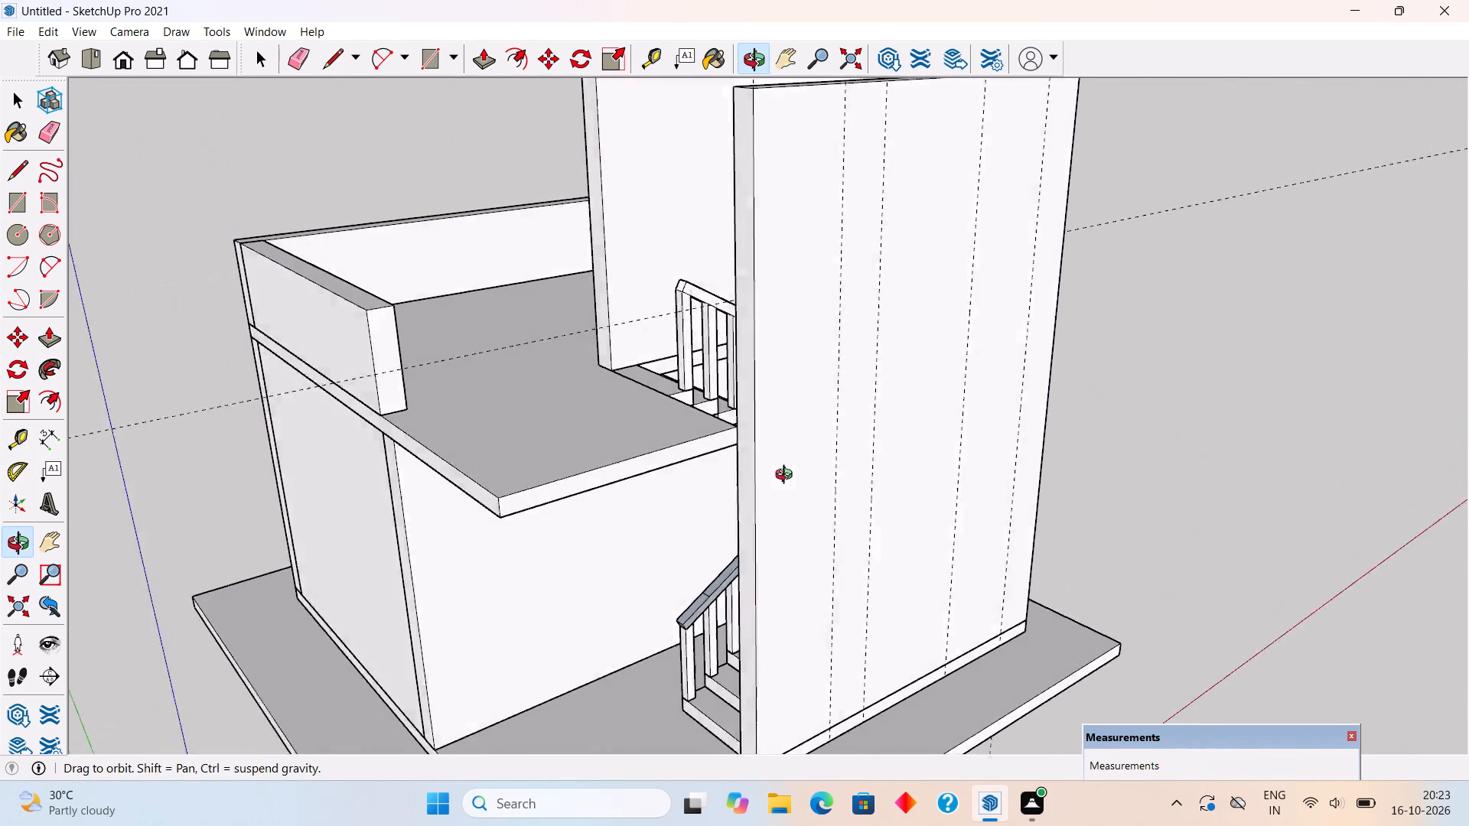
pyautogui.moveTo(787, 476); pyautogui.dragTo(624, 499, button='middle')
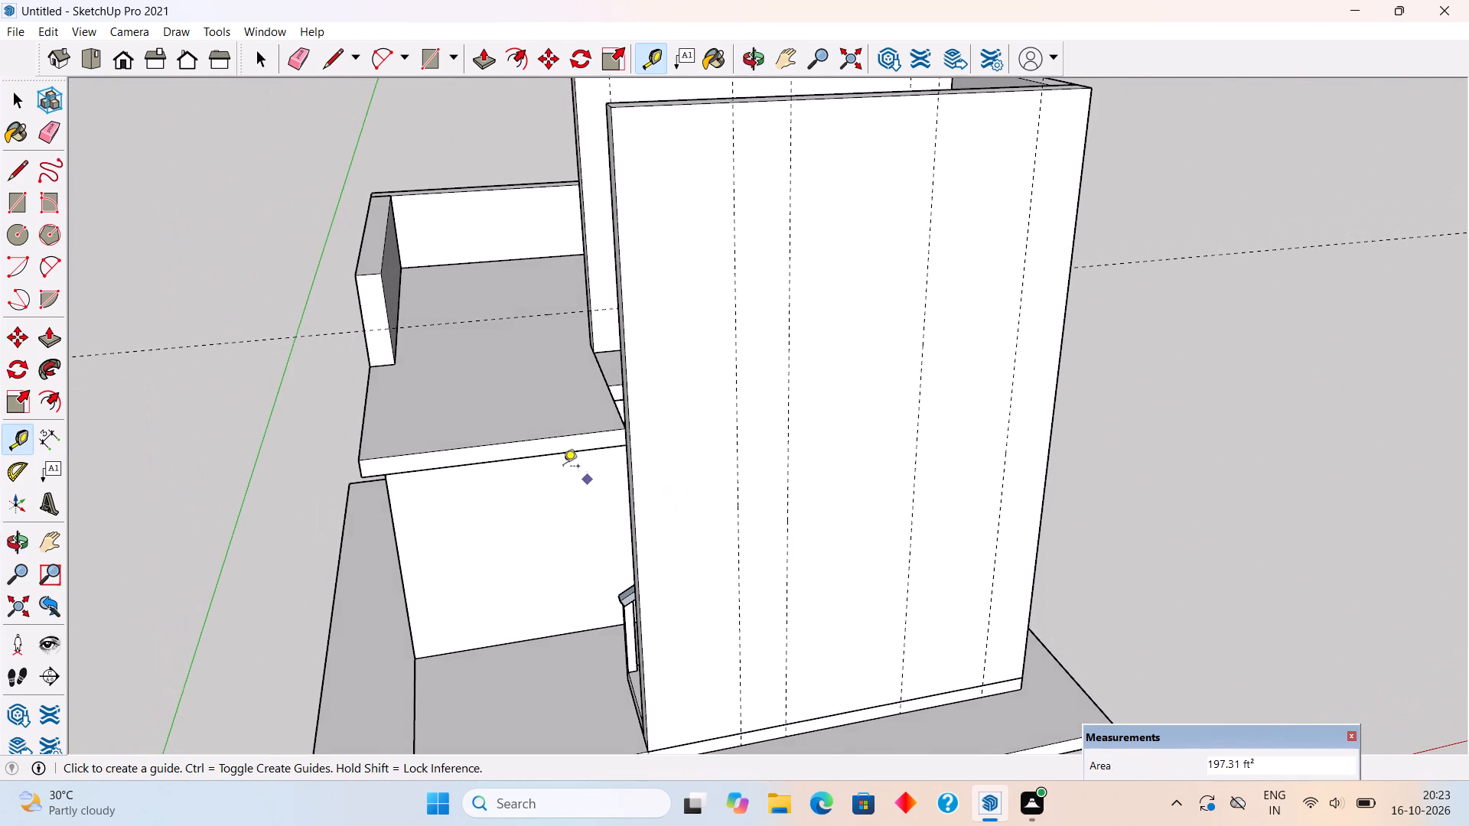
pyautogui.scroll(4, 537, 462)
pyautogui.press('space')
pyautogui.tripleClick(549, 444)
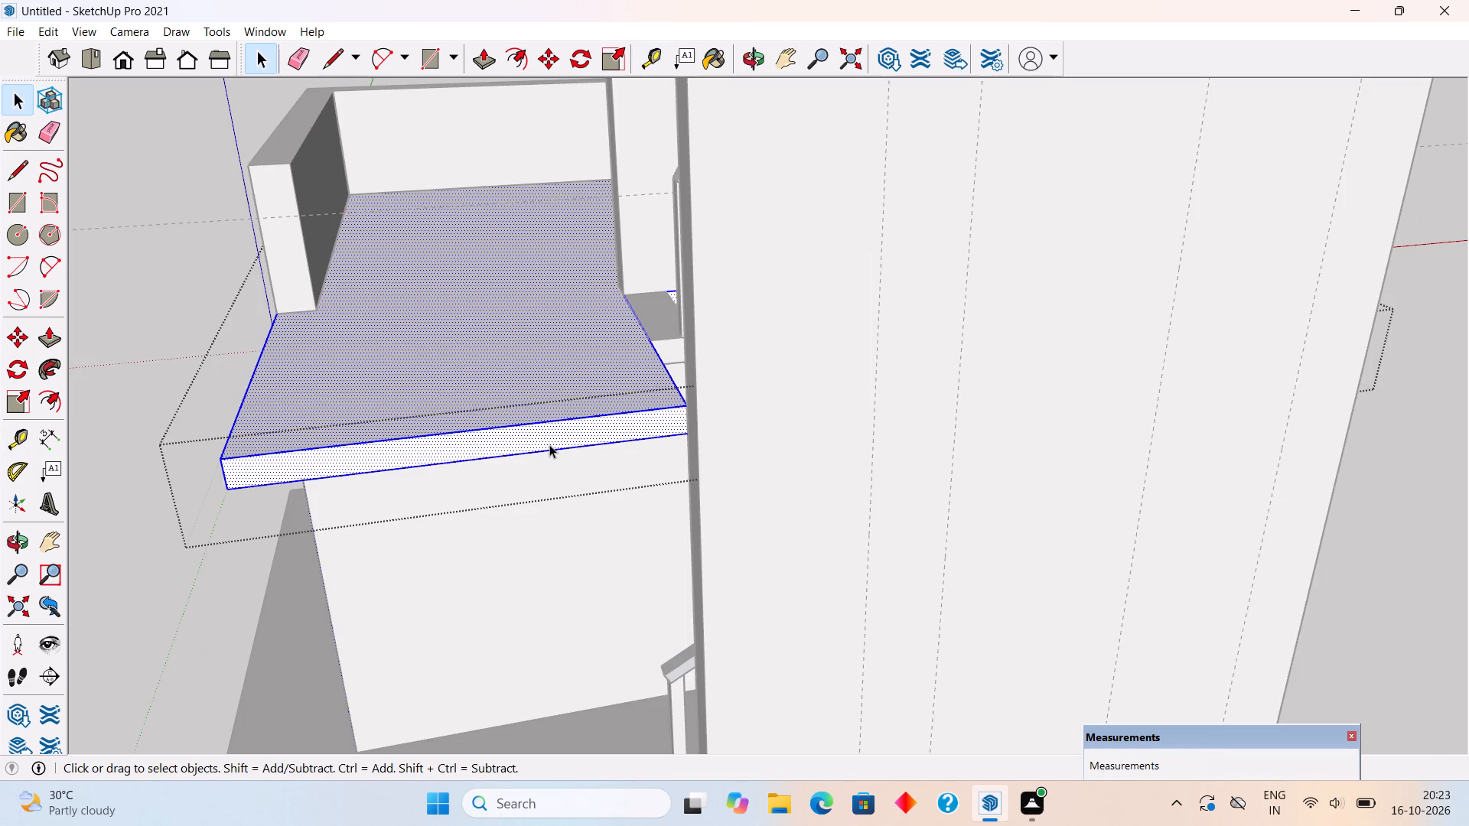
pyautogui.press('p')
pyautogui.click(549, 444)
pyautogui.click(714, 372)
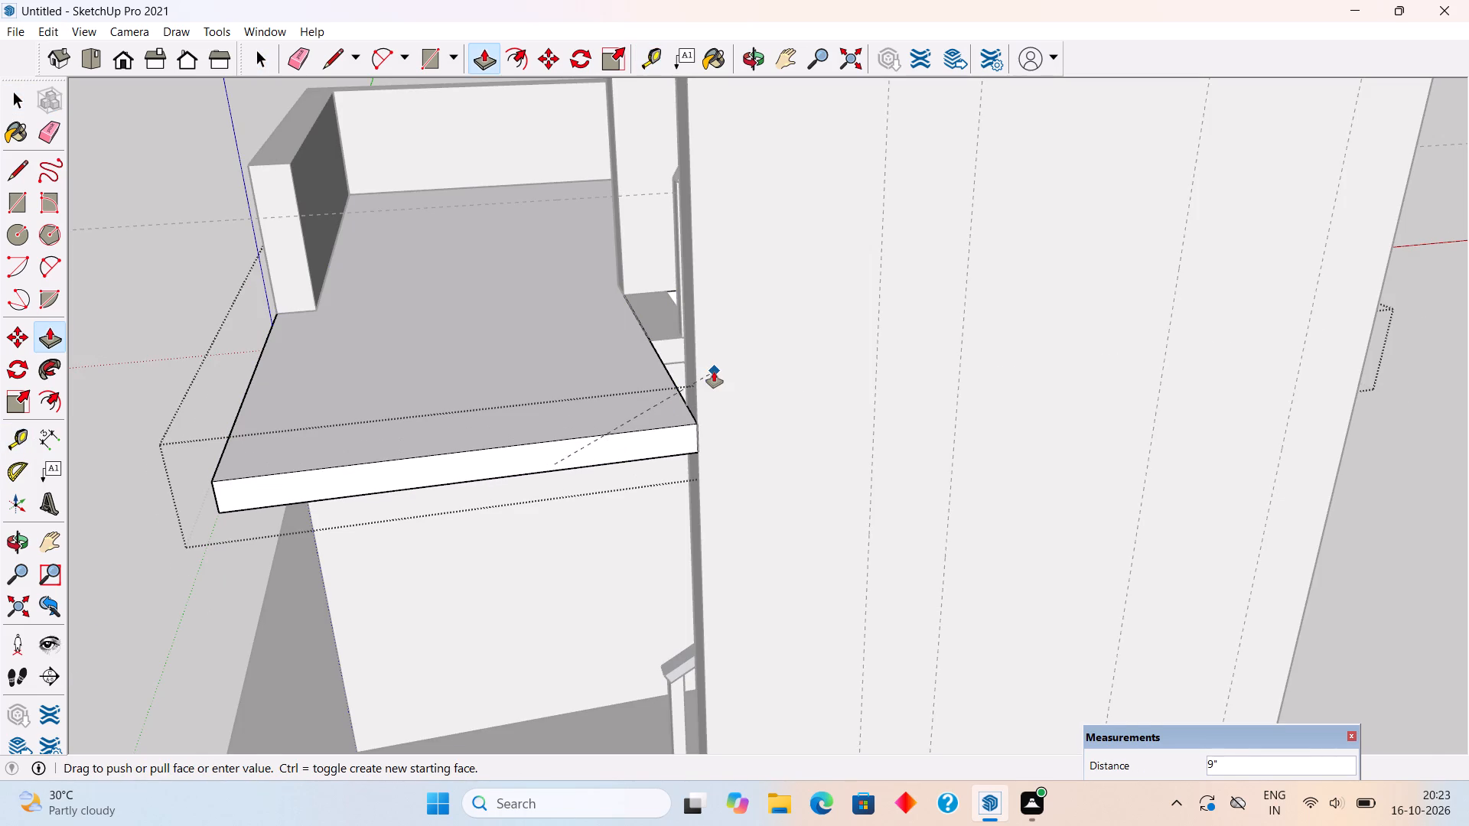
pyautogui.press('space')
pyautogui.scroll(-4, 652, 399)
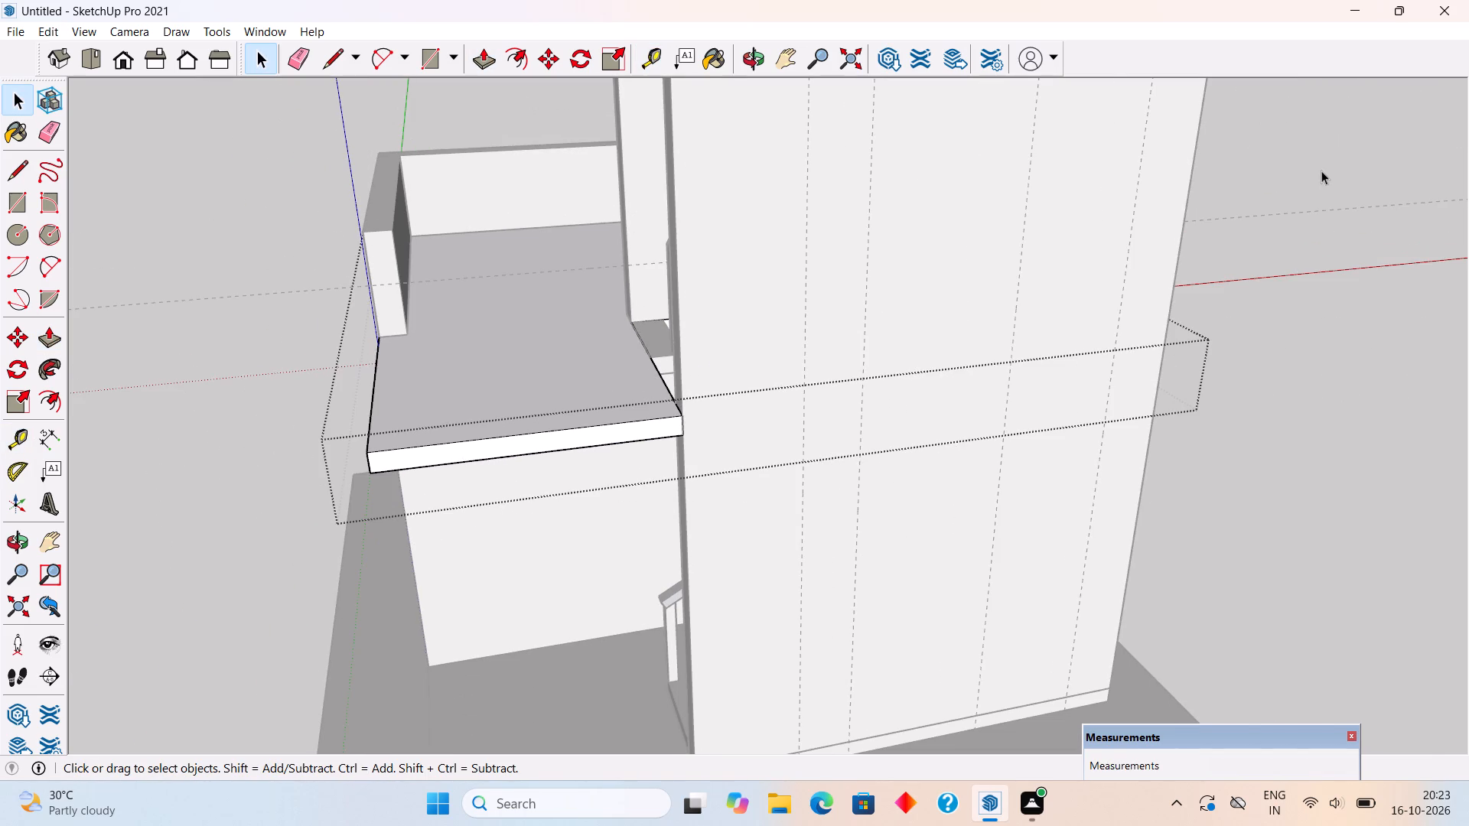
pyautogui.click(1321, 171)
# Place a guide 4' above the lower edge of the extended roof slab's stairwell-side face.
pyautogui.press('t')
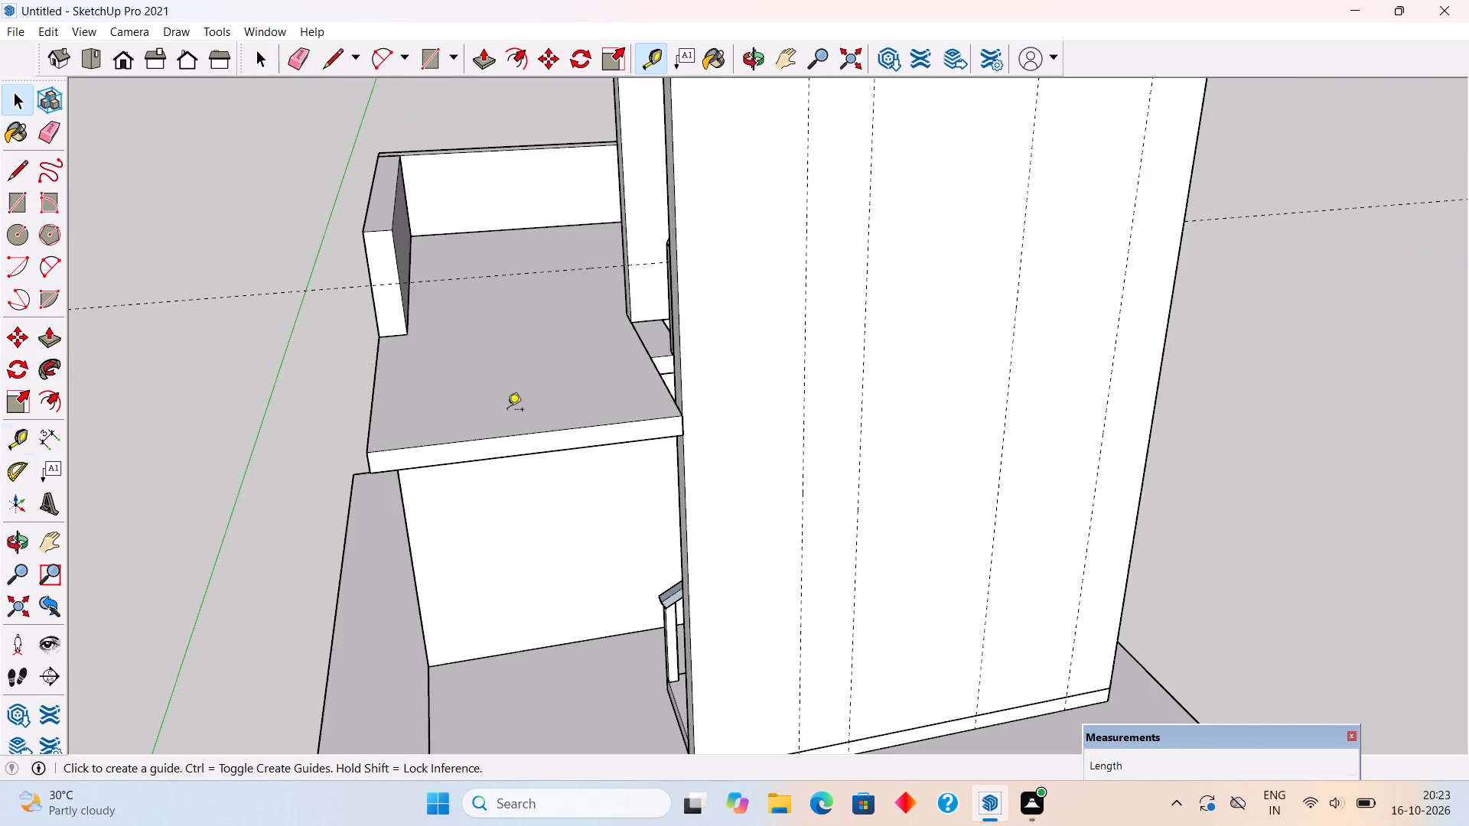
pyautogui.click(558, 454)
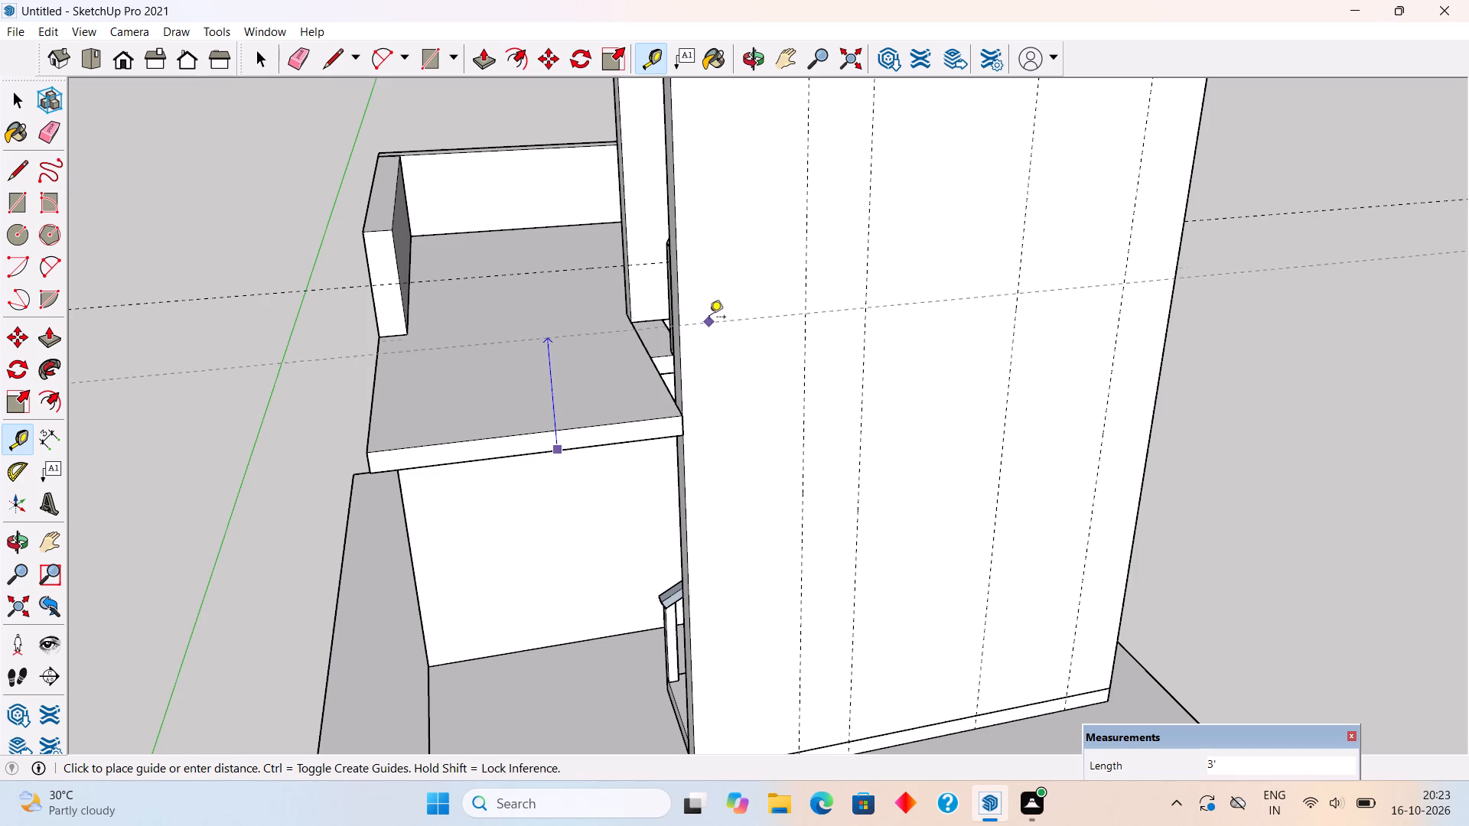
pyautogui.write("4'")
pyautogui.press('Return')
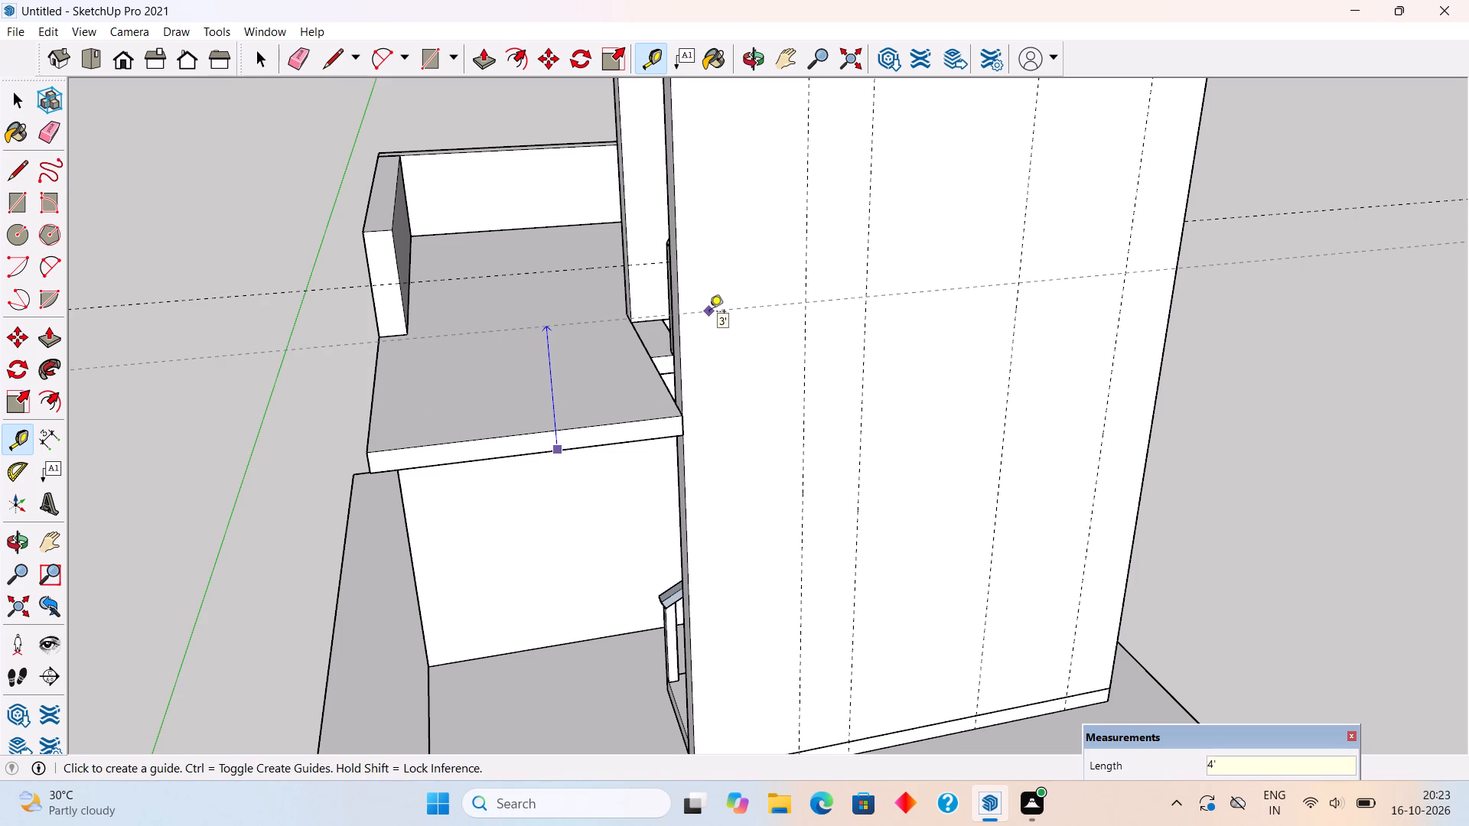
# Place a guide 1.5' below the top edge of the outer stairwell wall's outside face.
pyautogui.scroll(-6, 710, 314)
pyautogui.moveTo(708, 348); pyautogui.dragTo(645, 175, button='middle')
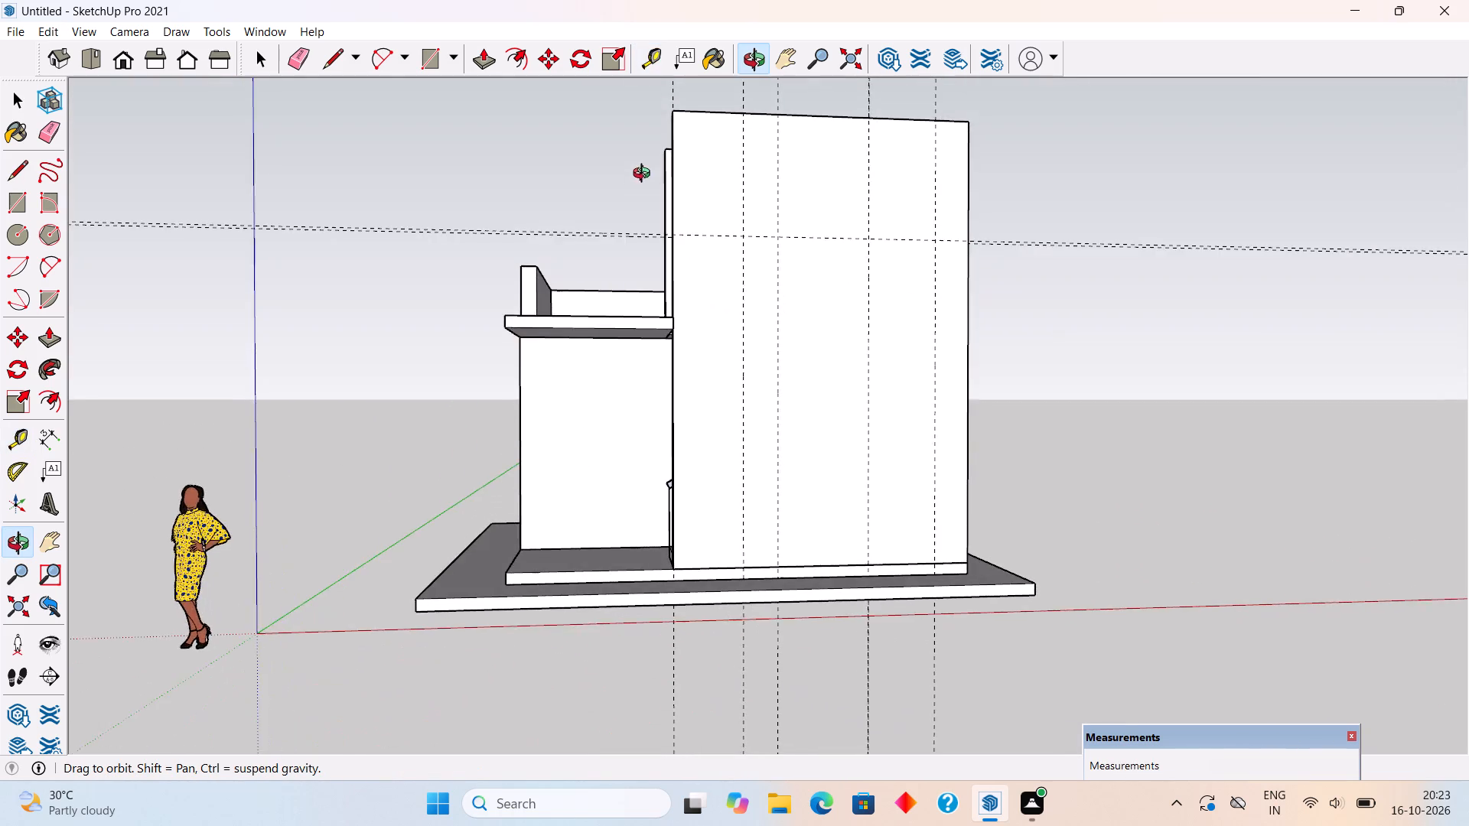
pyautogui.moveTo(645, 175); pyautogui.dragTo(645, 247, button='middle')
pyautogui.scroll(2, 645, 247)
pyautogui.scroll(3, 828, 326)
pyautogui.scroll(-4, 829, 317)
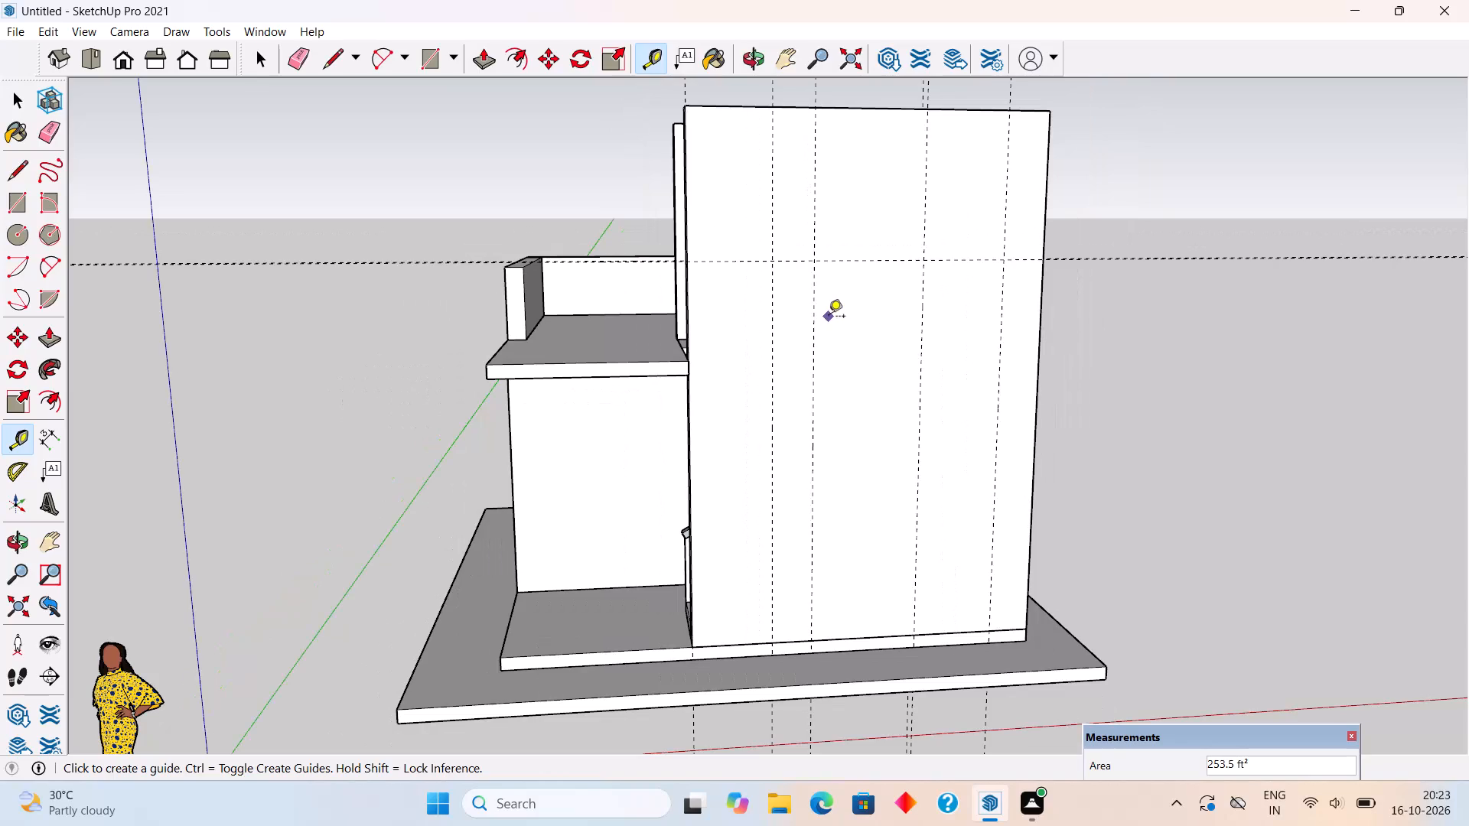
pyautogui.click(890, 111)
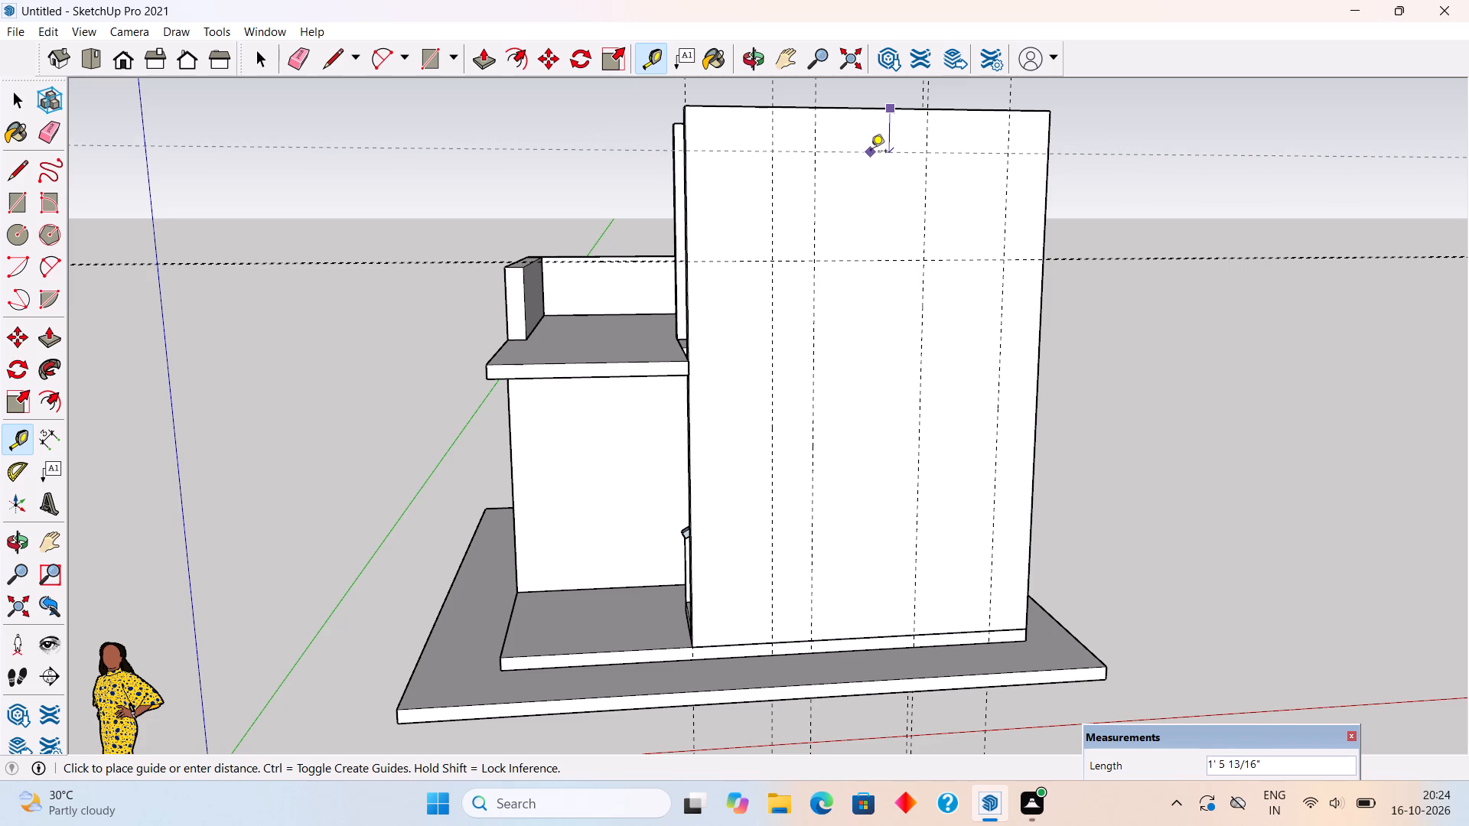
pyautogui.write("1.5'")
pyautogui.press('Return')
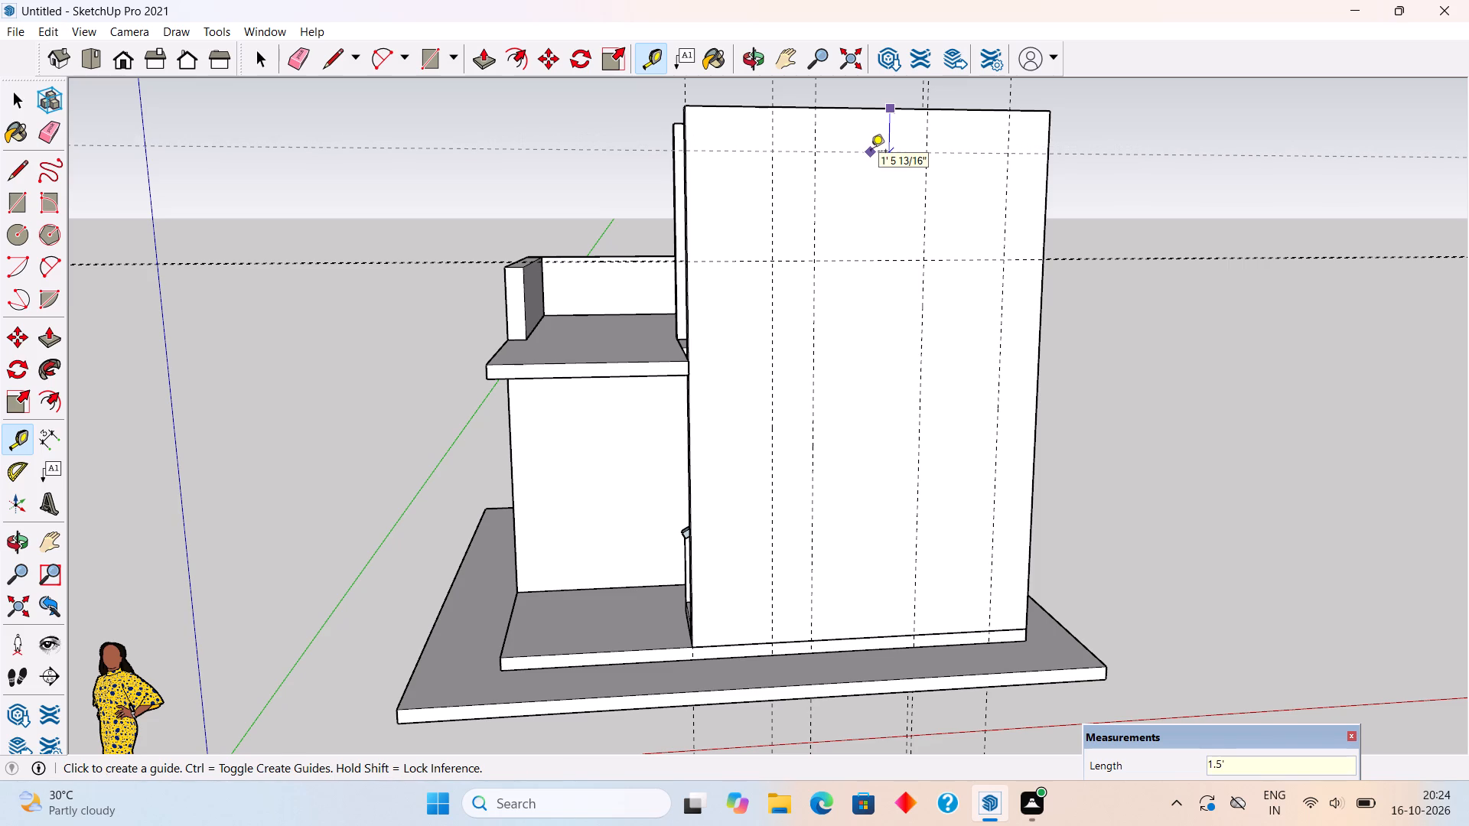
# Draw an 11' 6" by 1' 6" band along the outer stairwell wall's top and a 20' by 1' 6" strip down its closed-end edge.
pyautogui.moveTo(871, 152); pyautogui.dragTo(882, 236, button='middle')
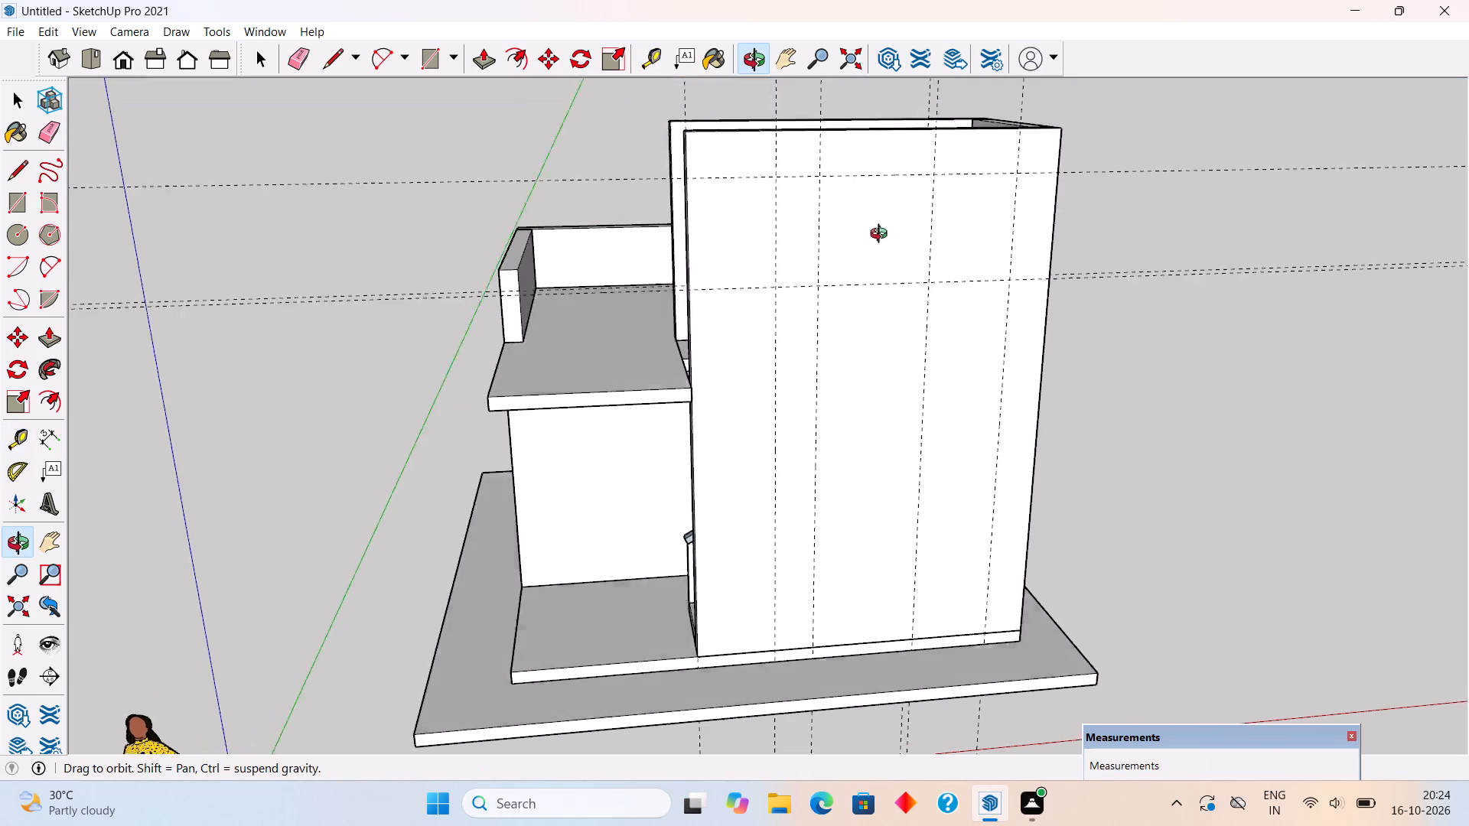
pyautogui.moveTo(882, 236); pyautogui.dragTo(906, 321, button='middle')
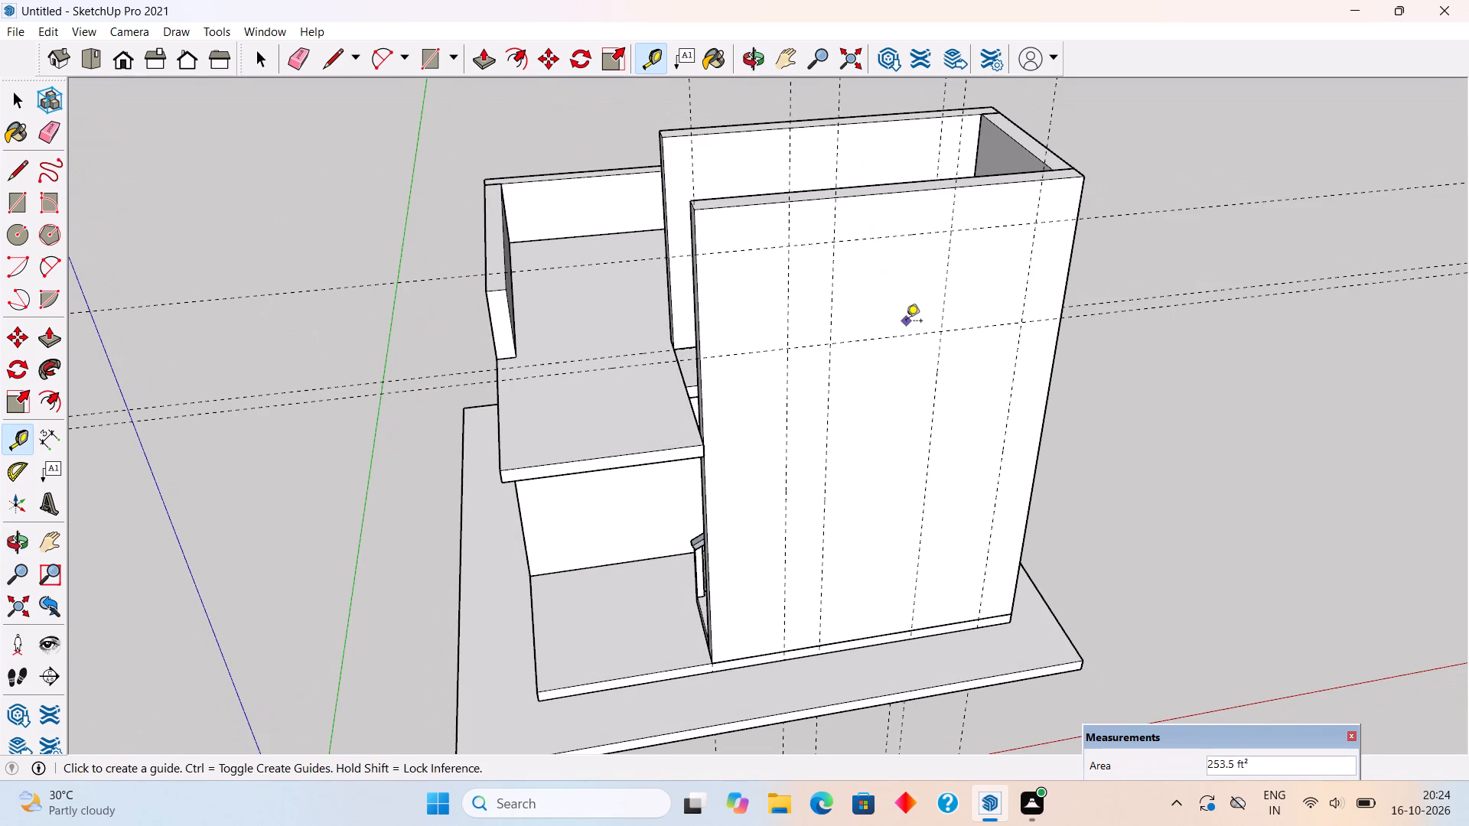
pyautogui.press('r')
pyautogui.click(700, 211)
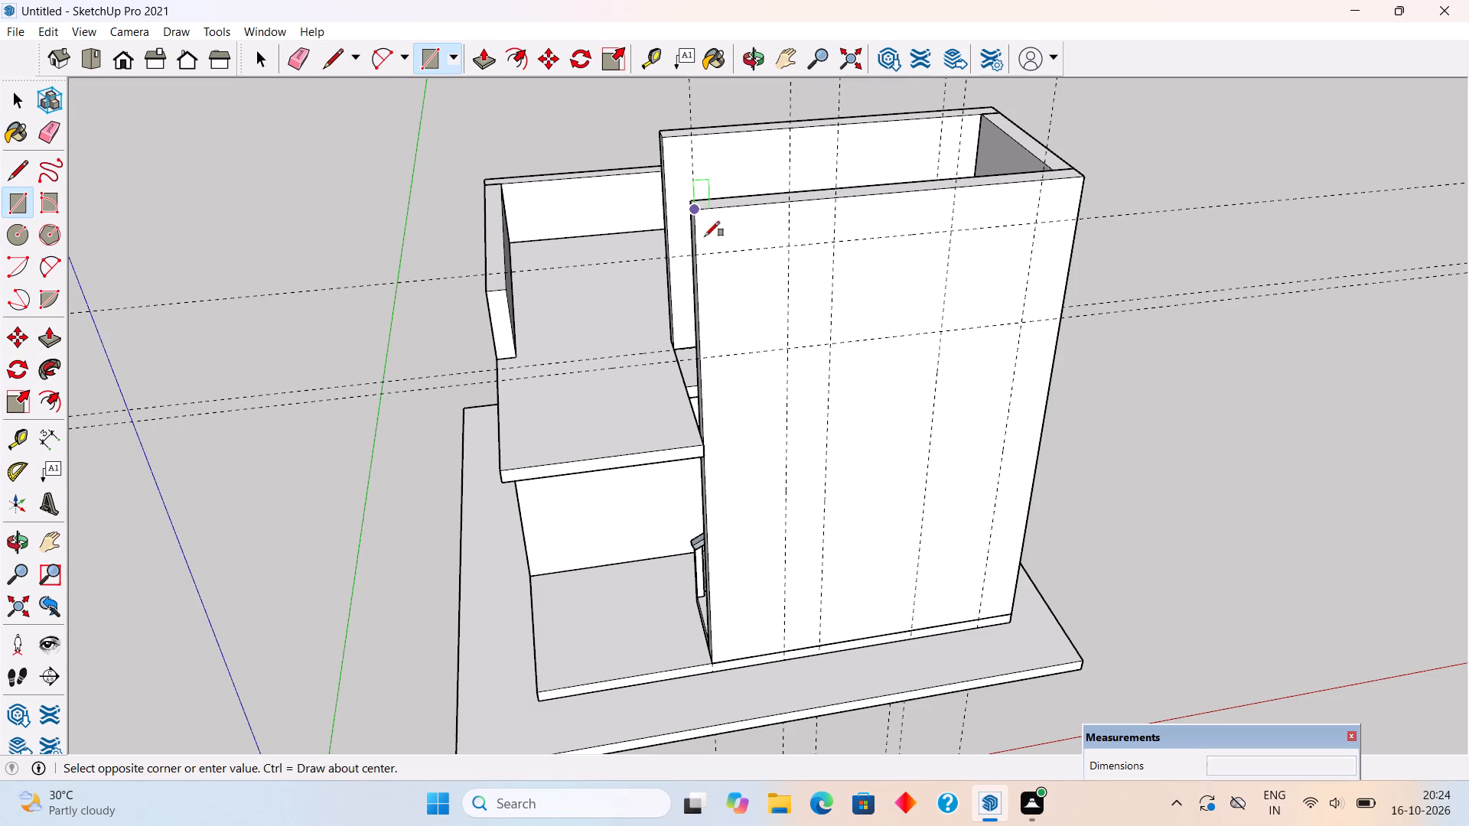
pyautogui.click(1040, 222)
pyautogui.click(1042, 182)
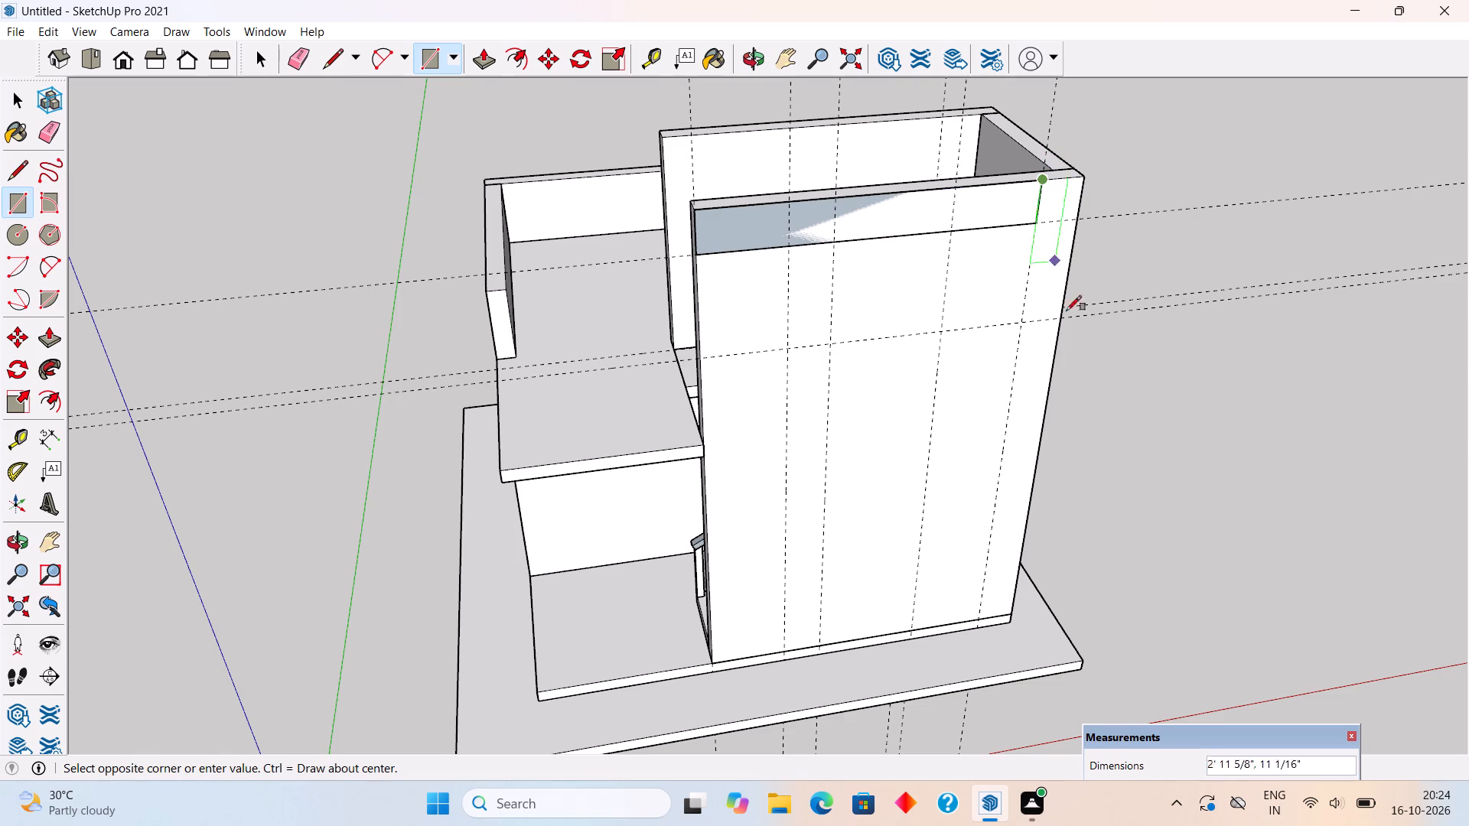
pyautogui.scroll(9, 1024, 641)
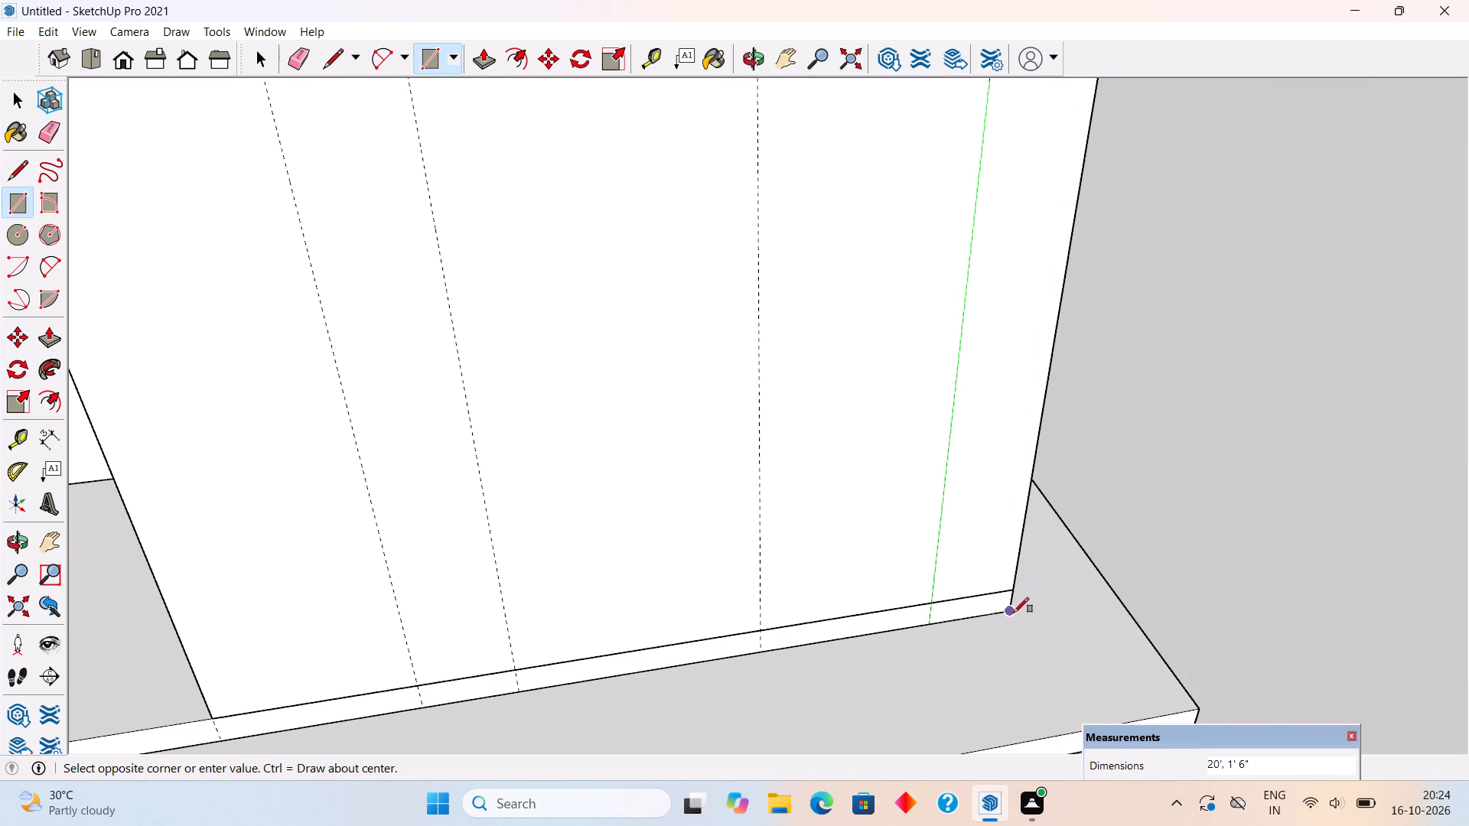
pyautogui.click(1014, 613)
pyautogui.scroll(-9, 1014, 613)
pyautogui.press('space')
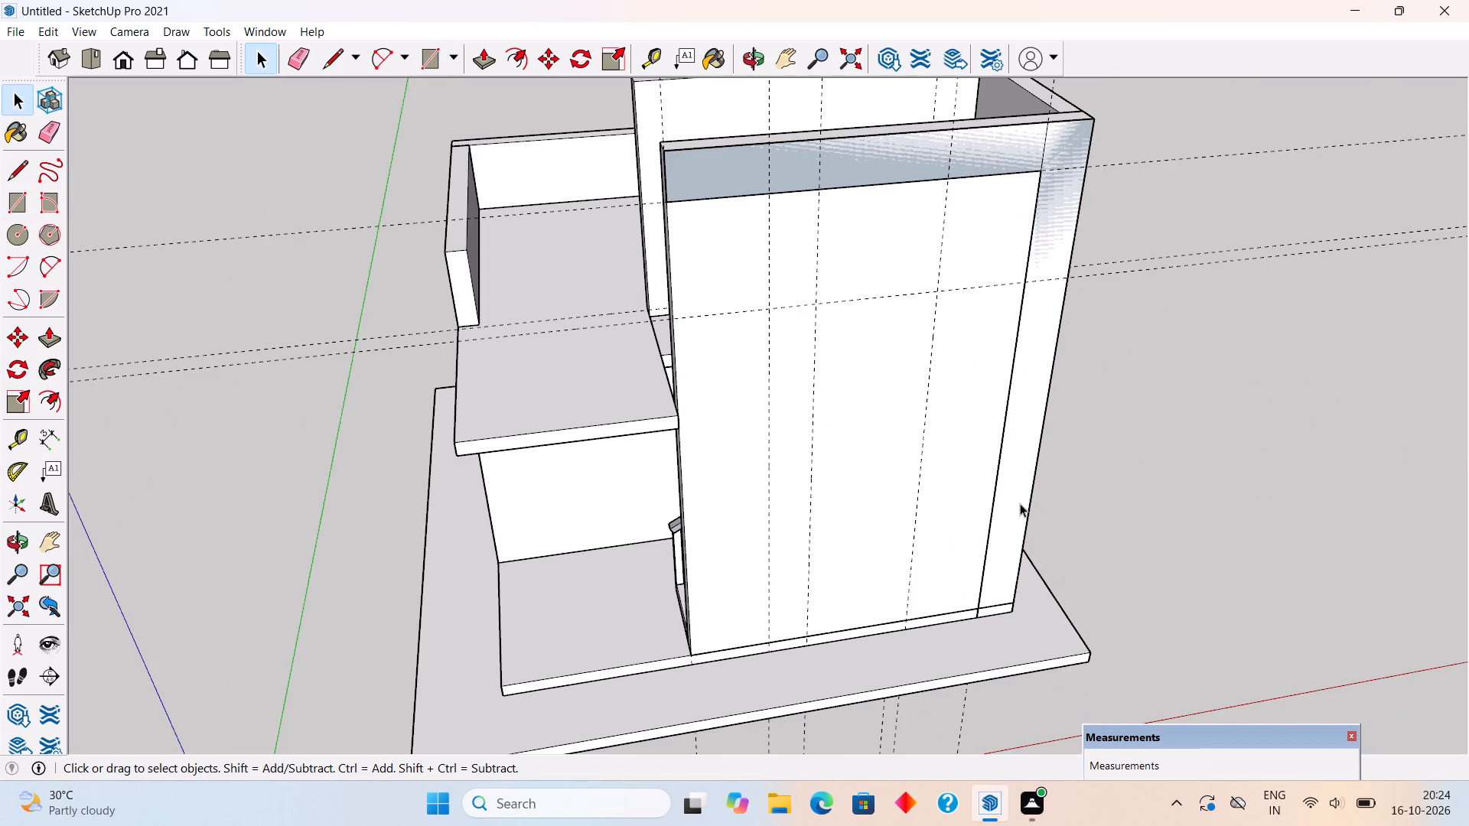
# Pull the vertical strip outward 6" from the outer stairwell wall and bring the top band flush with it.
pyautogui.click(1020, 502)
pyautogui.press('p')
pyautogui.click(1020, 502)
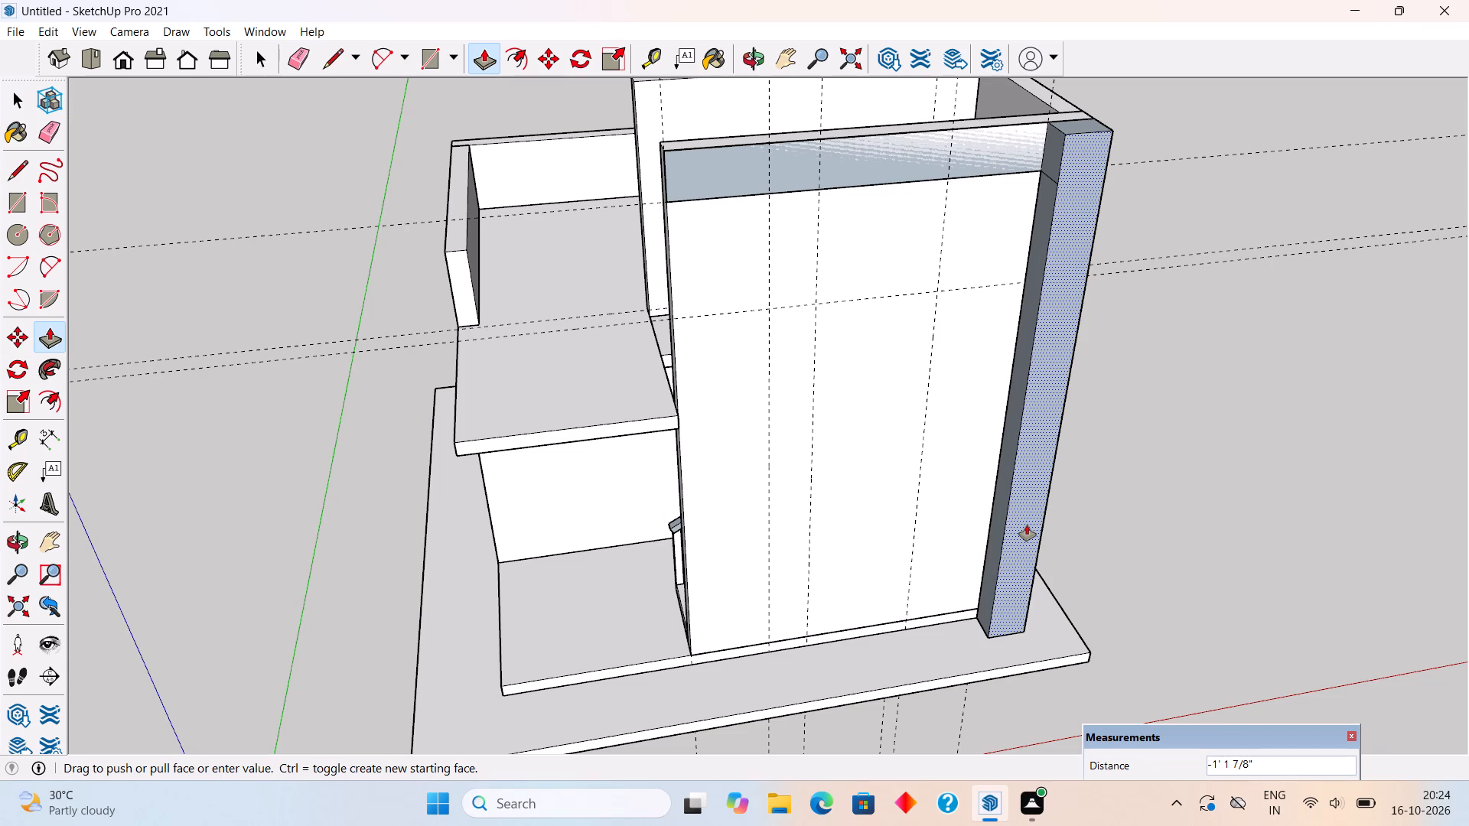
pyautogui.write('6"')
pyautogui.press('Return')
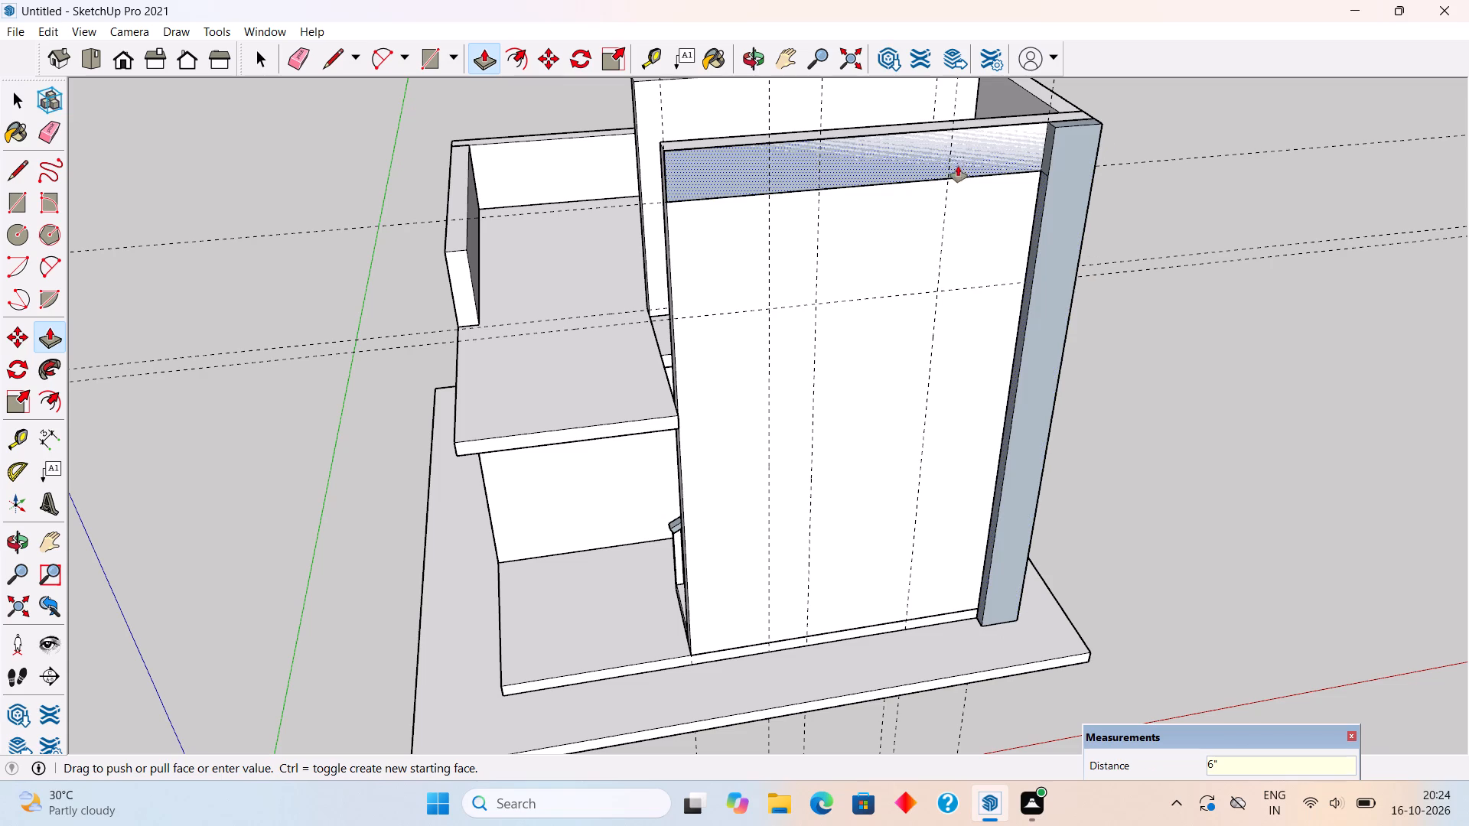
pyautogui.click(959, 146)
pyautogui.click(1050, 264)
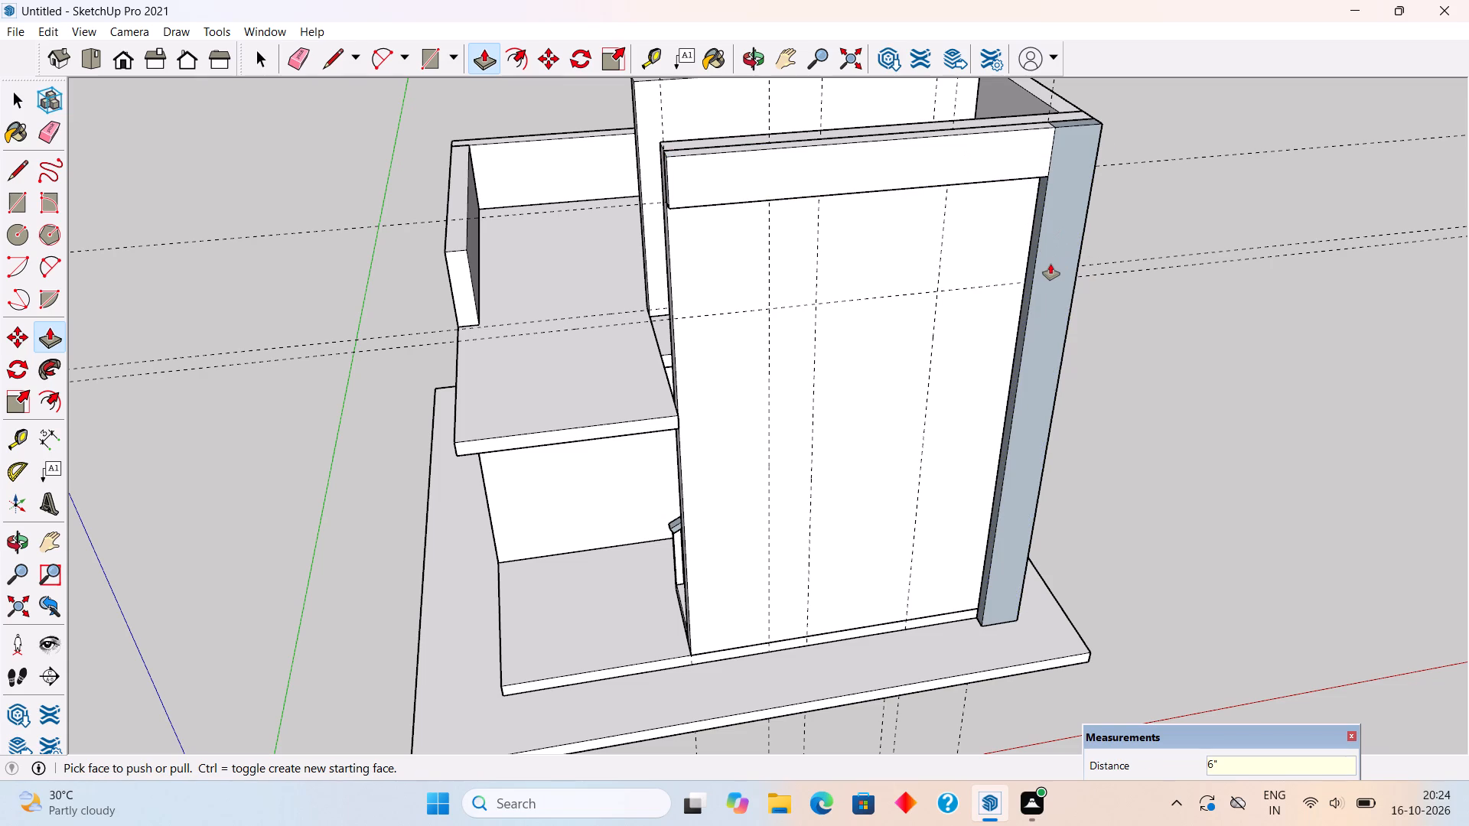
# Make a group of the projecting top band and vertical strip on the outer stairwell wall.
pyautogui.press('space')
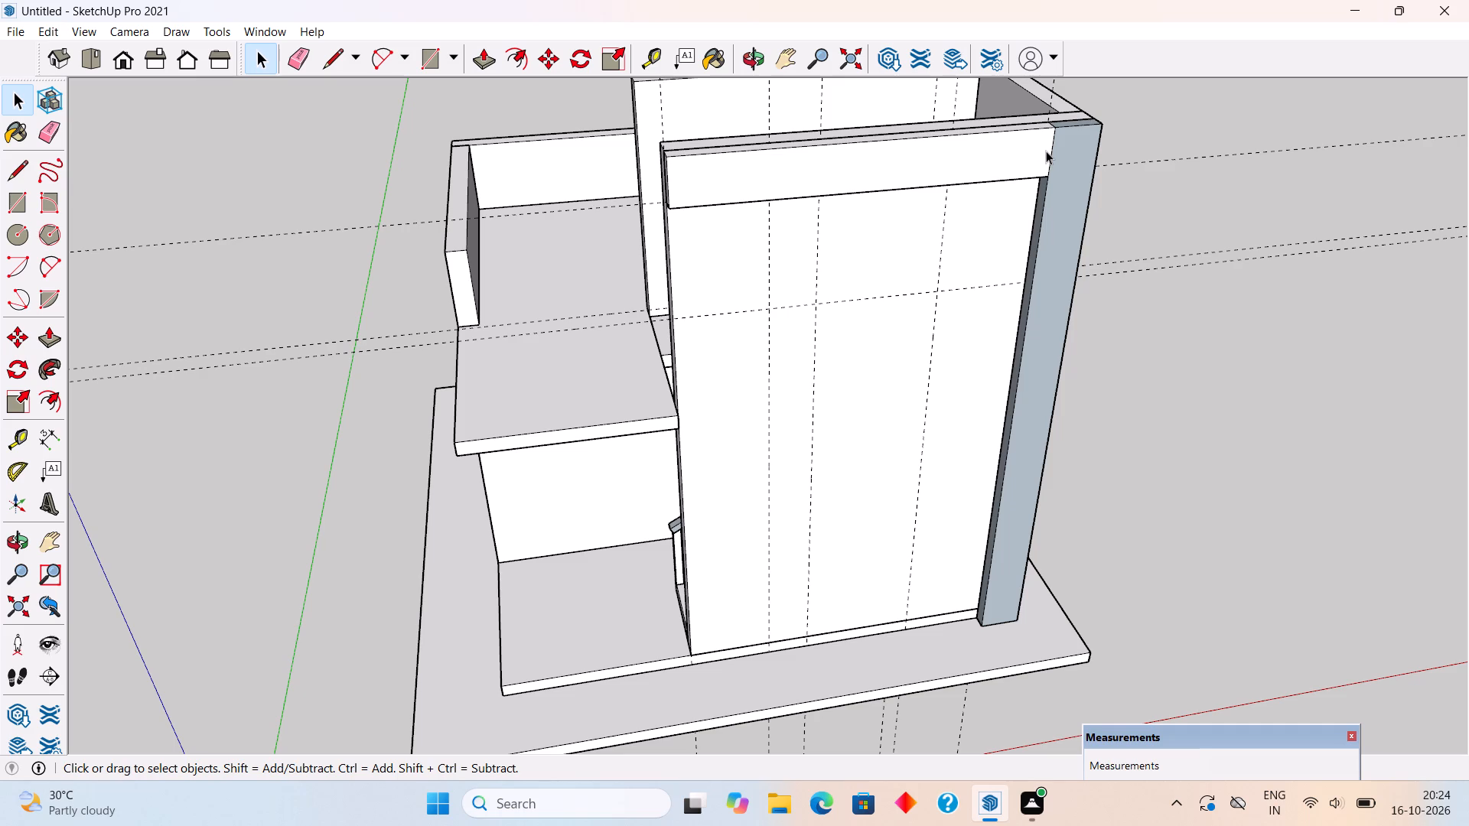
pyautogui.scroll(-3, 1046, 151)
pyautogui.click(1046, 151)
pyautogui.doubleClick(1046, 151)
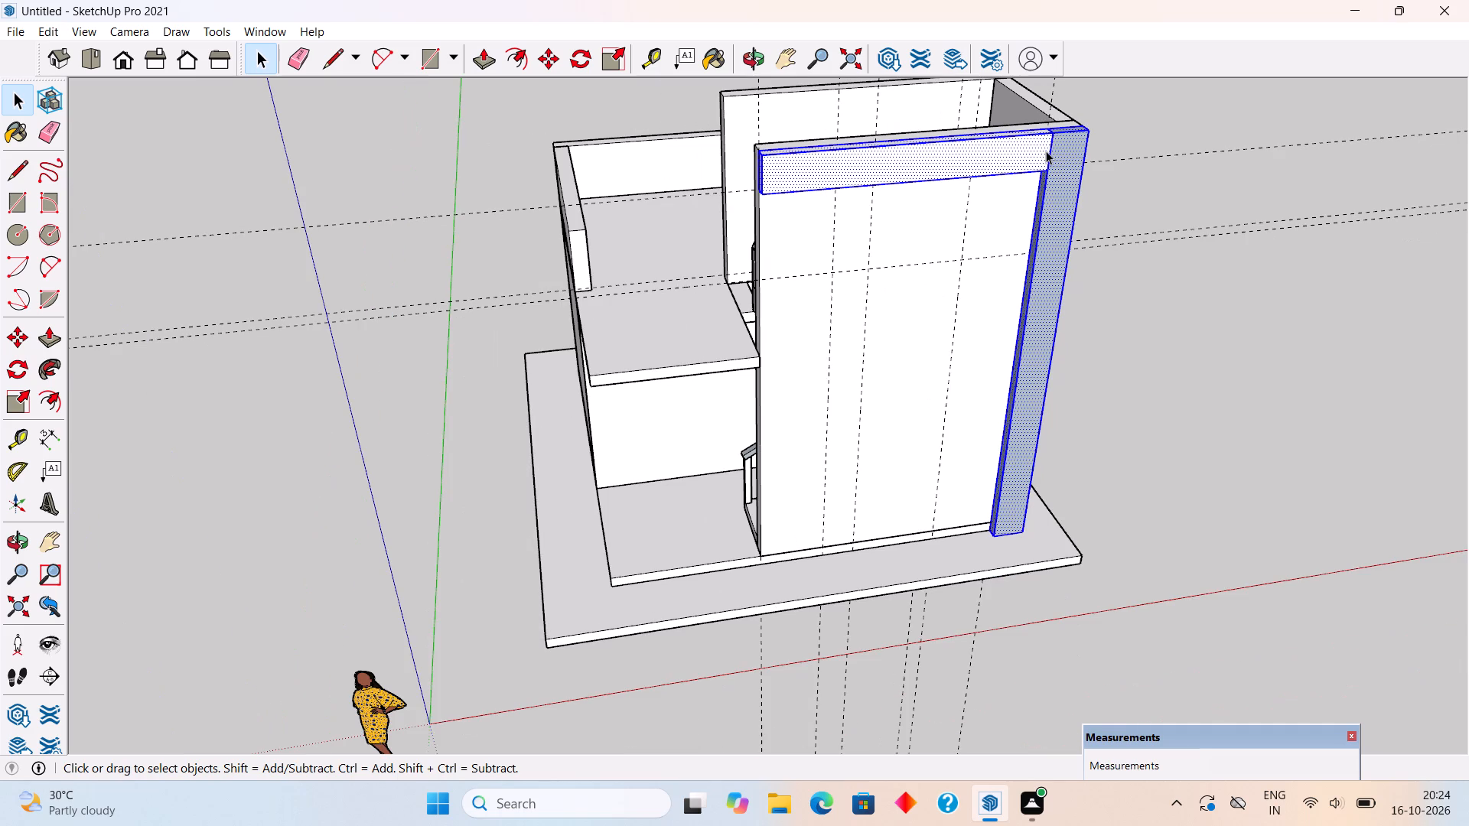
pyautogui.rightClick(1046, 151)
pyautogui.click(1122, 301)
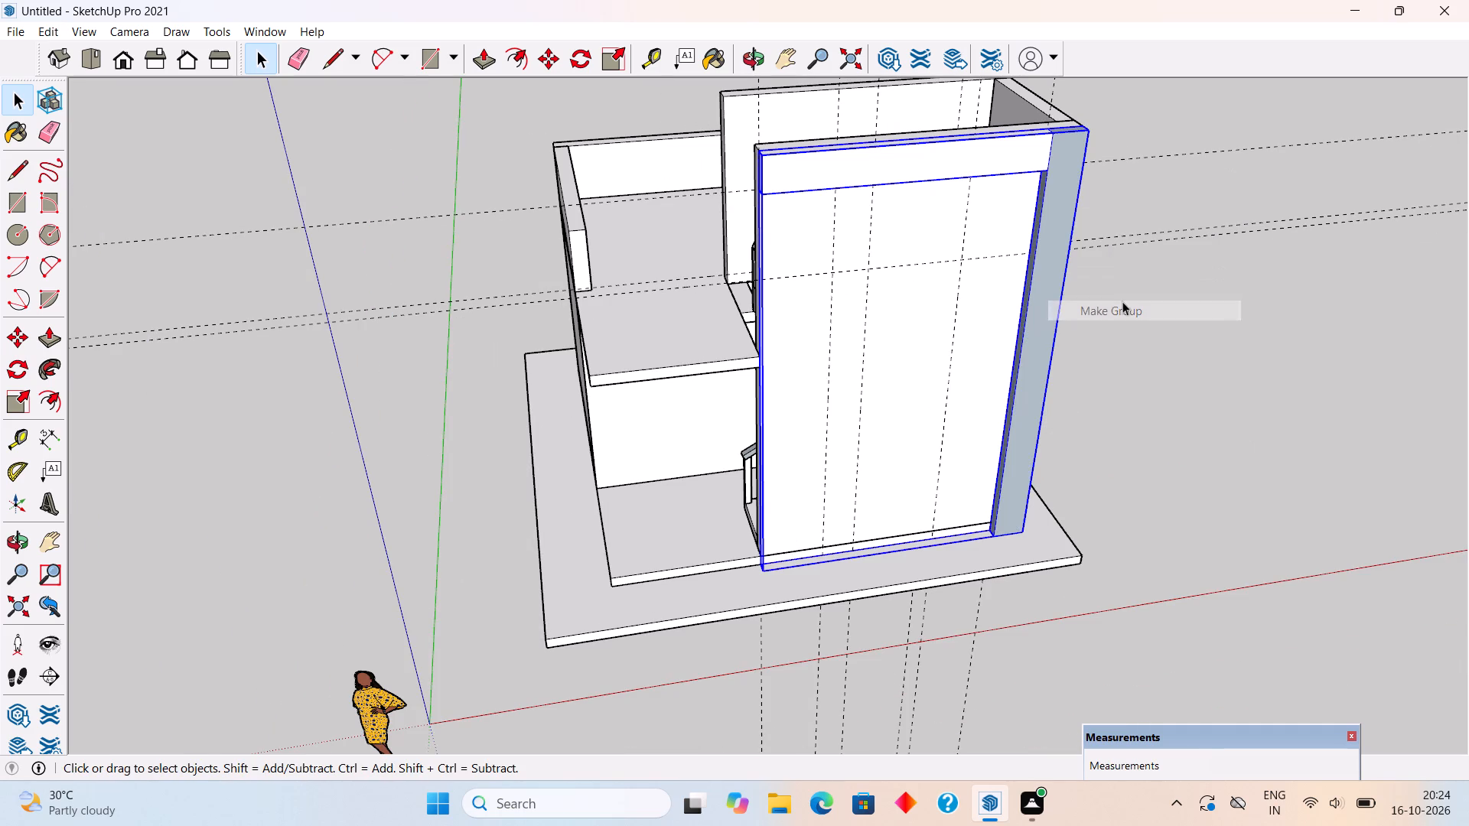
# Inside the new frame group, delete the seam edges between band and strip on the front and top faces.
pyautogui.moveTo(1123, 222); pyautogui.dragTo(888, 212, button='middle')
pyautogui.scroll(2, 949, 213)
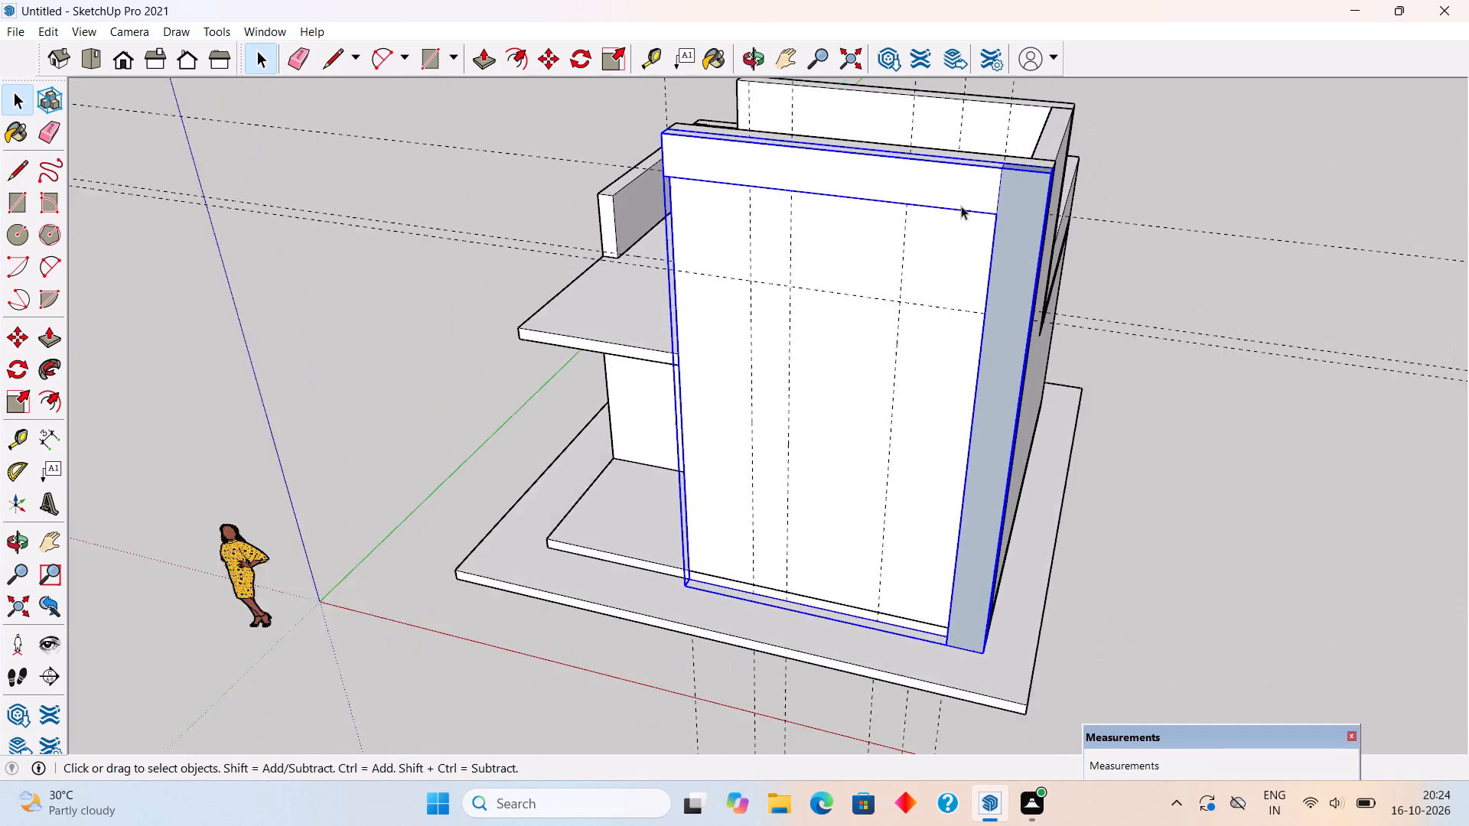
pyautogui.scroll(1, 961, 206)
pyautogui.tripleClick(1041, 171)
pyautogui.click(1041, 171)
pyautogui.scroll(5, 1016, 201)
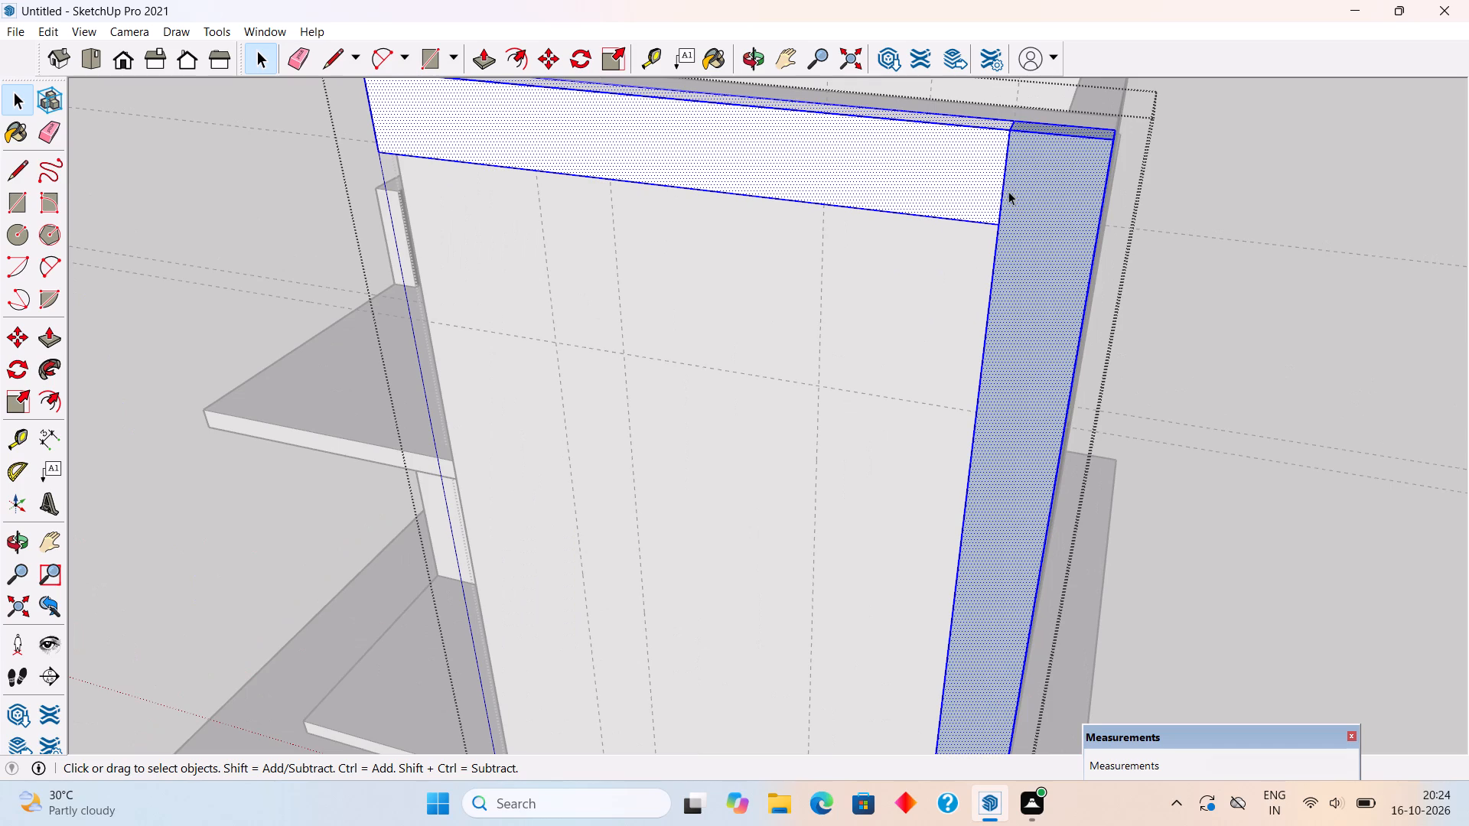
pyautogui.click(1001, 197)
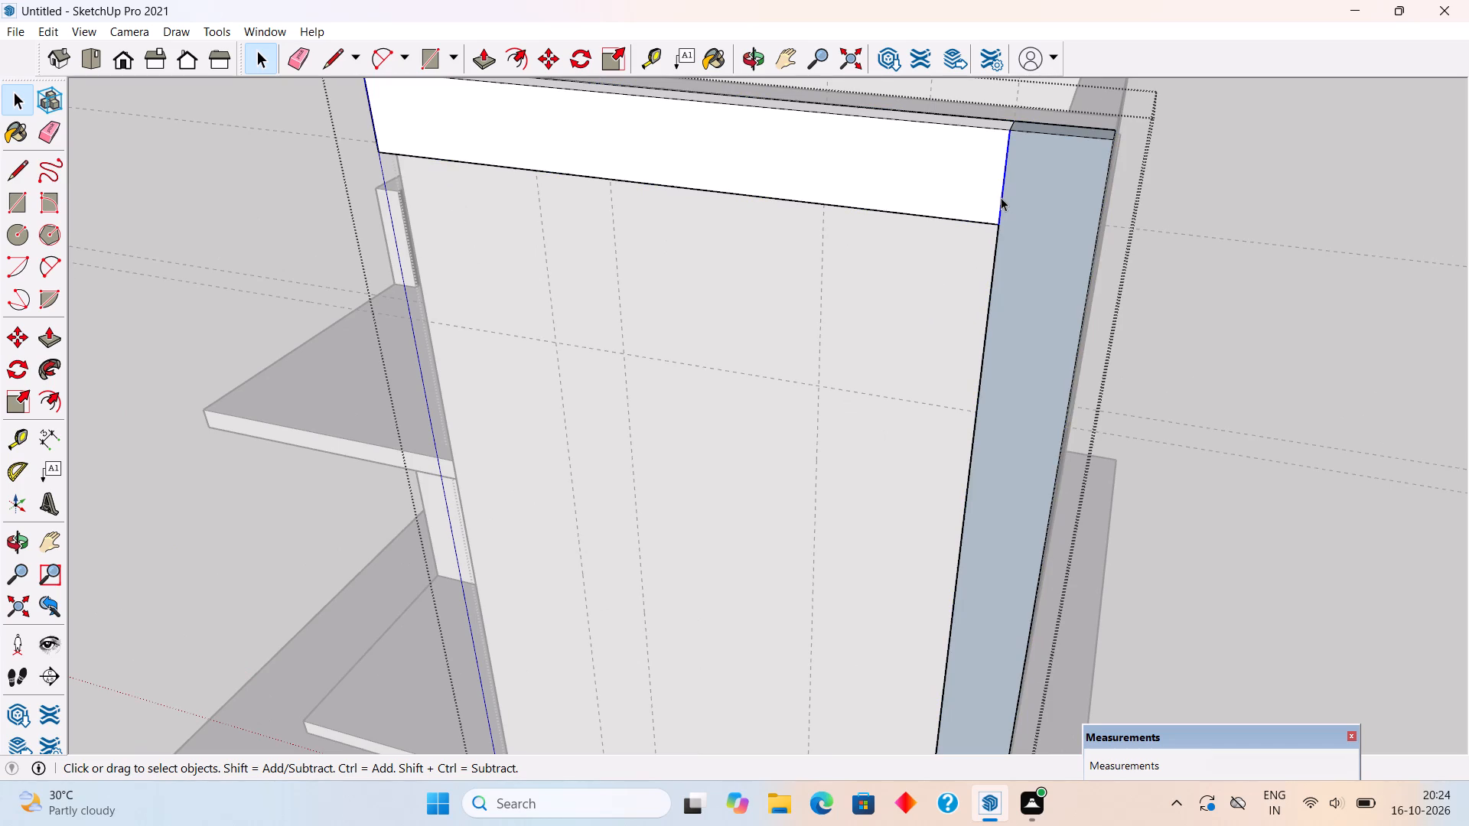
pyautogui.press('Delete')
pyautogui.moveTo(1020, 228); pyautogui.dragTo(1021, 242, button='middle')
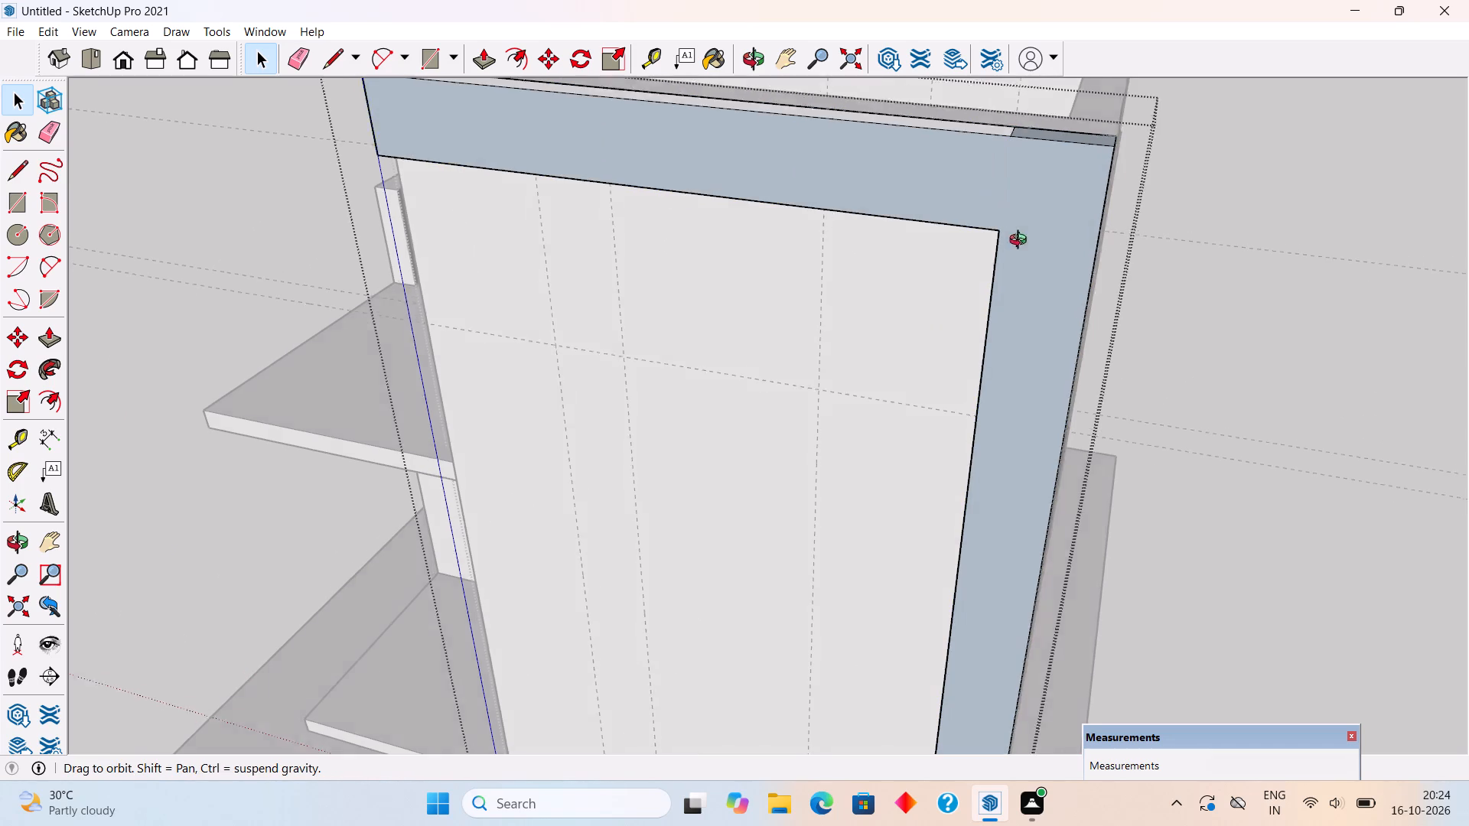
pyautogui.moveTo(1021, 242); pyautogui.dragTo(962, 367, button='middle')
pyautogui.scroll(-1, 1037, 358)
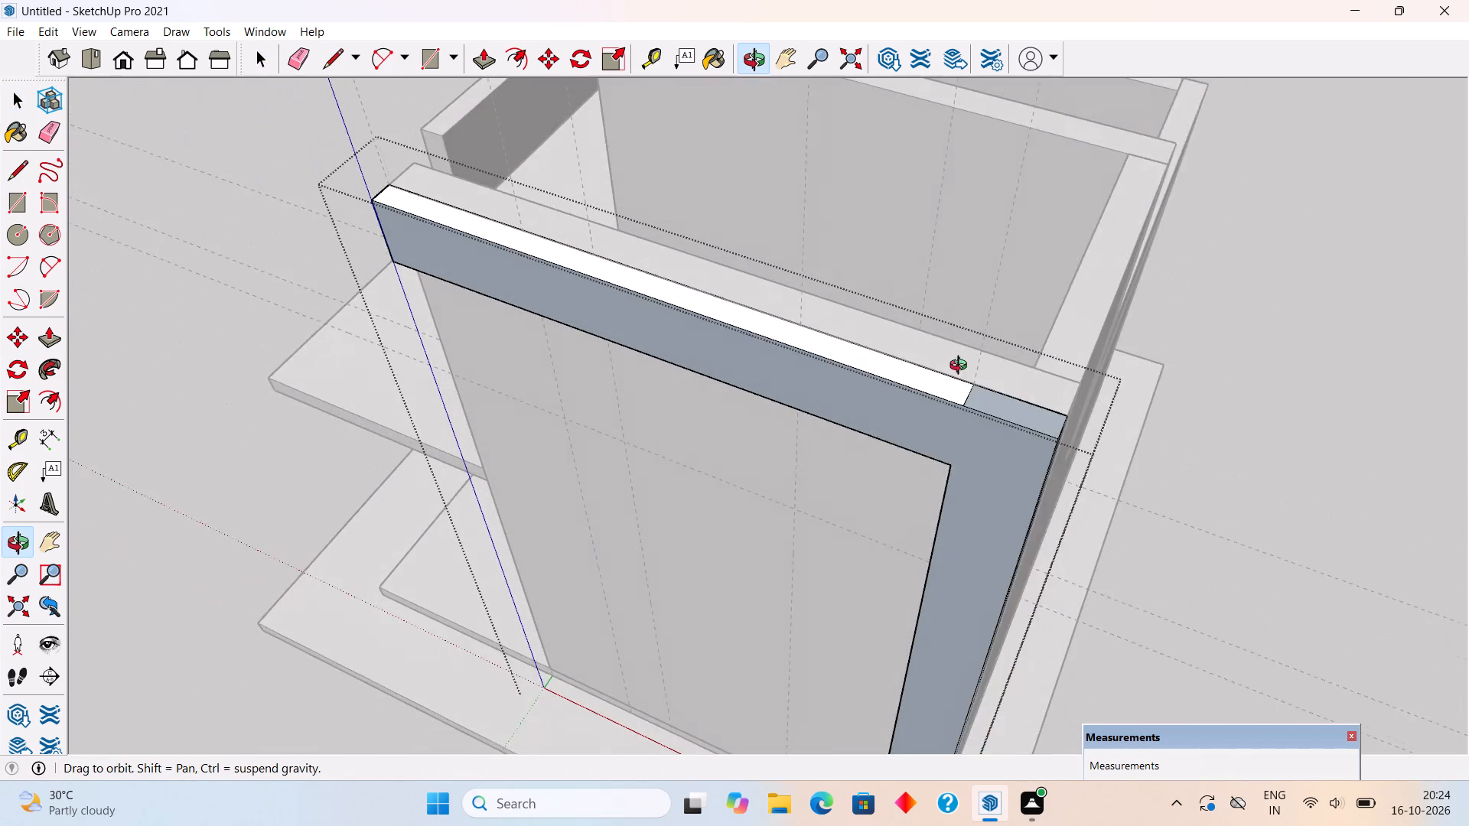
pyautogui.moveTo(962, 367); pyautogui.dragTo(946, 367, button='middle')
pyautogui.scroll(2, 943, 394)
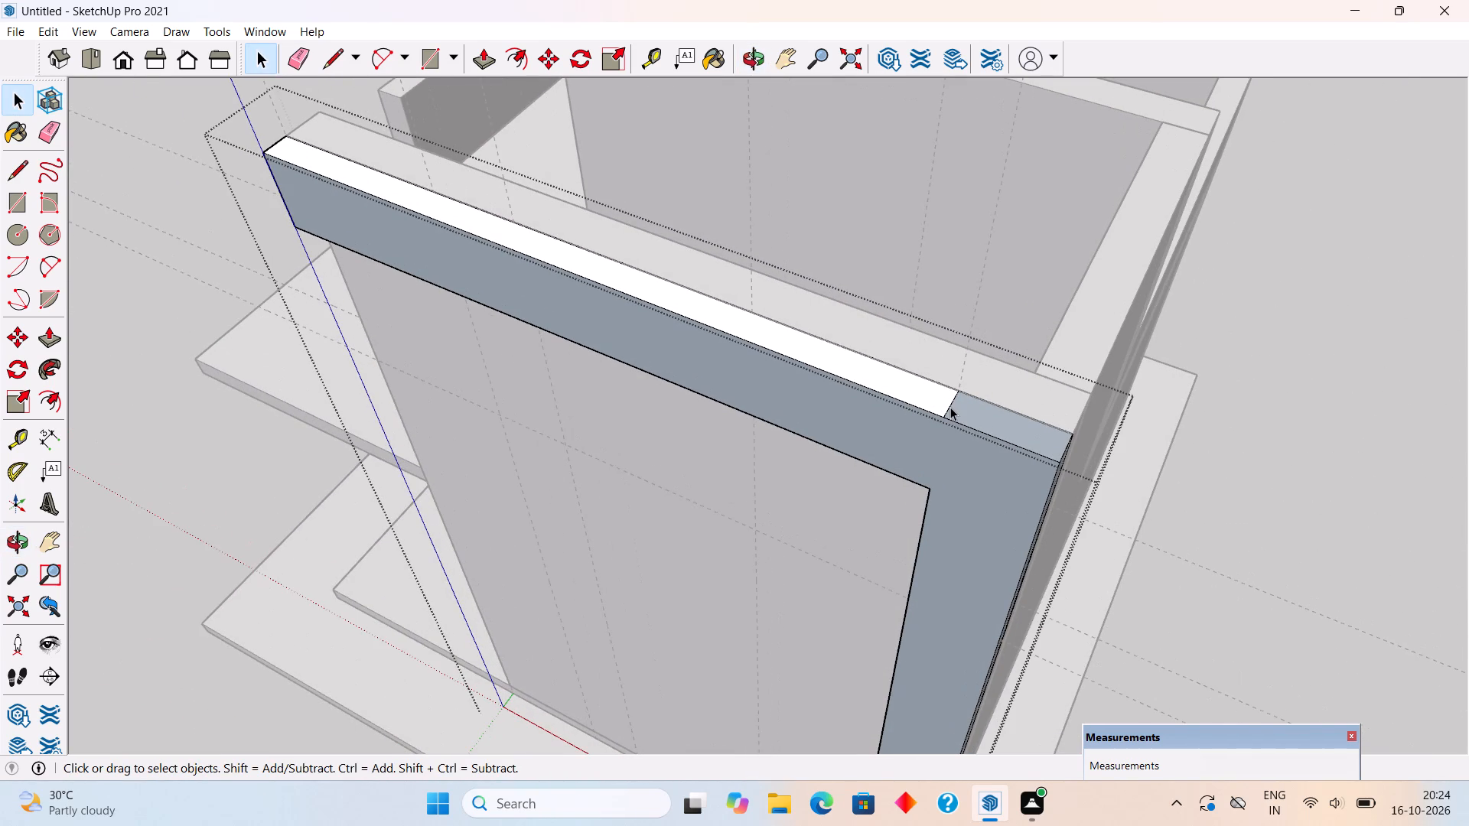
pyautogui.click(947, 408)
pyautogui.press('Delete')
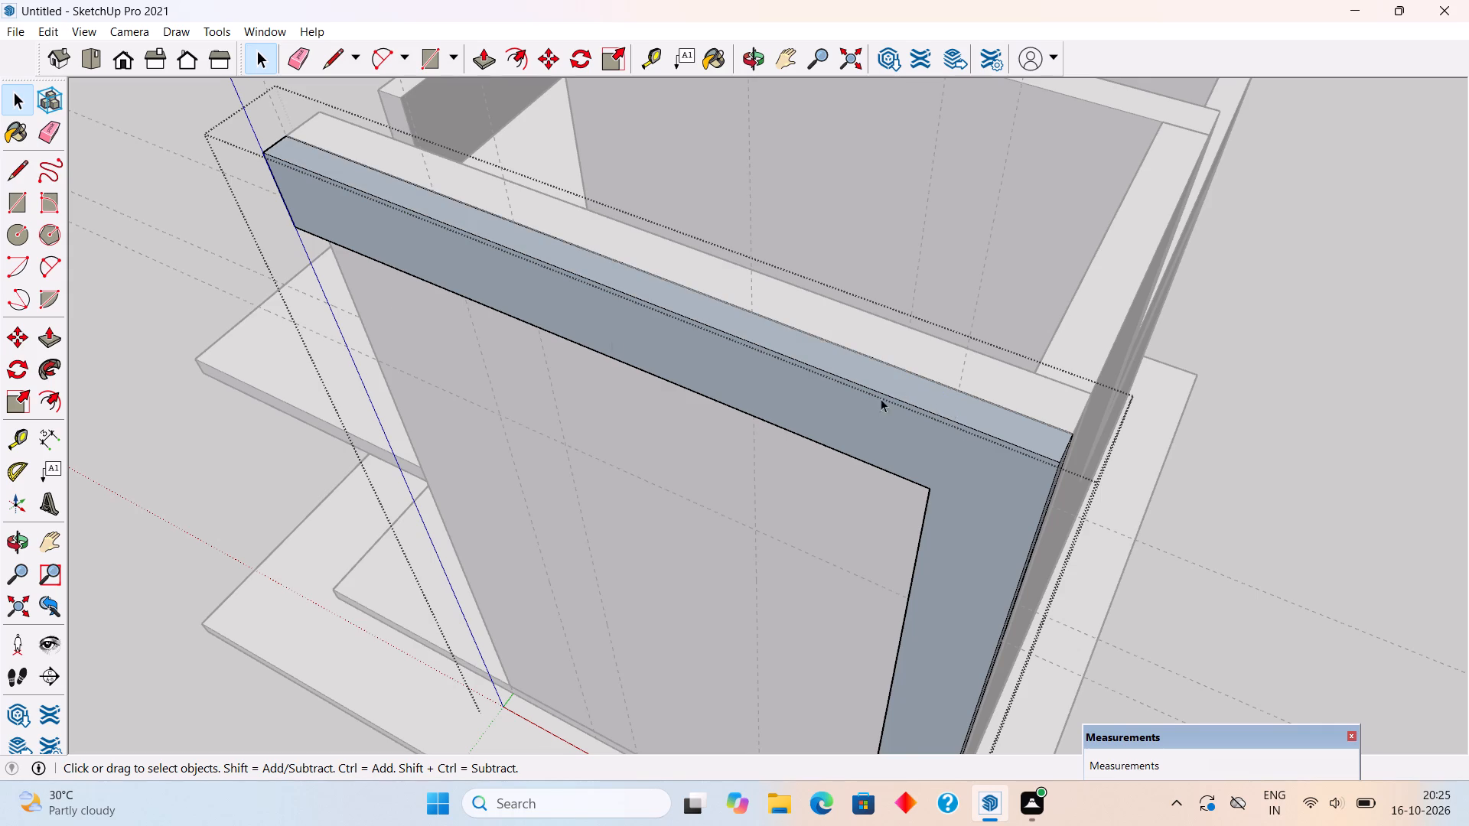
# Paint the frame's front, top and end faces with Color M00 from the Colors collection and leave the group.
pyautogui.moveTo(310, 277); pyautogui.dragTo(936, 194, button='middle')
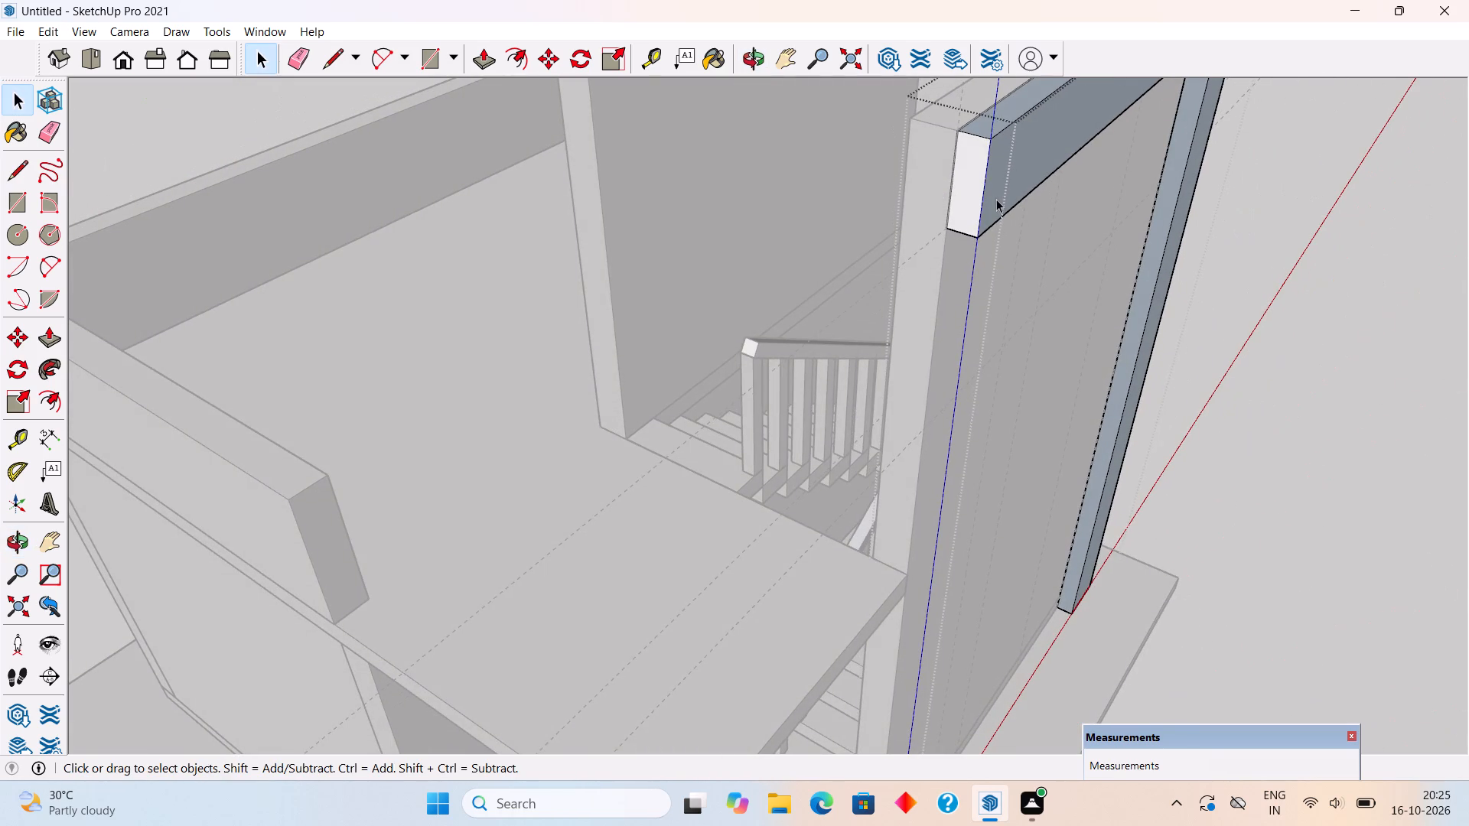
pyautogui.moveTo(943, 229); pyautogui.dragTo(864, 268, button='middle')
pyautogui.scroll(-3, 864, 268)
pyautogui.press('b')
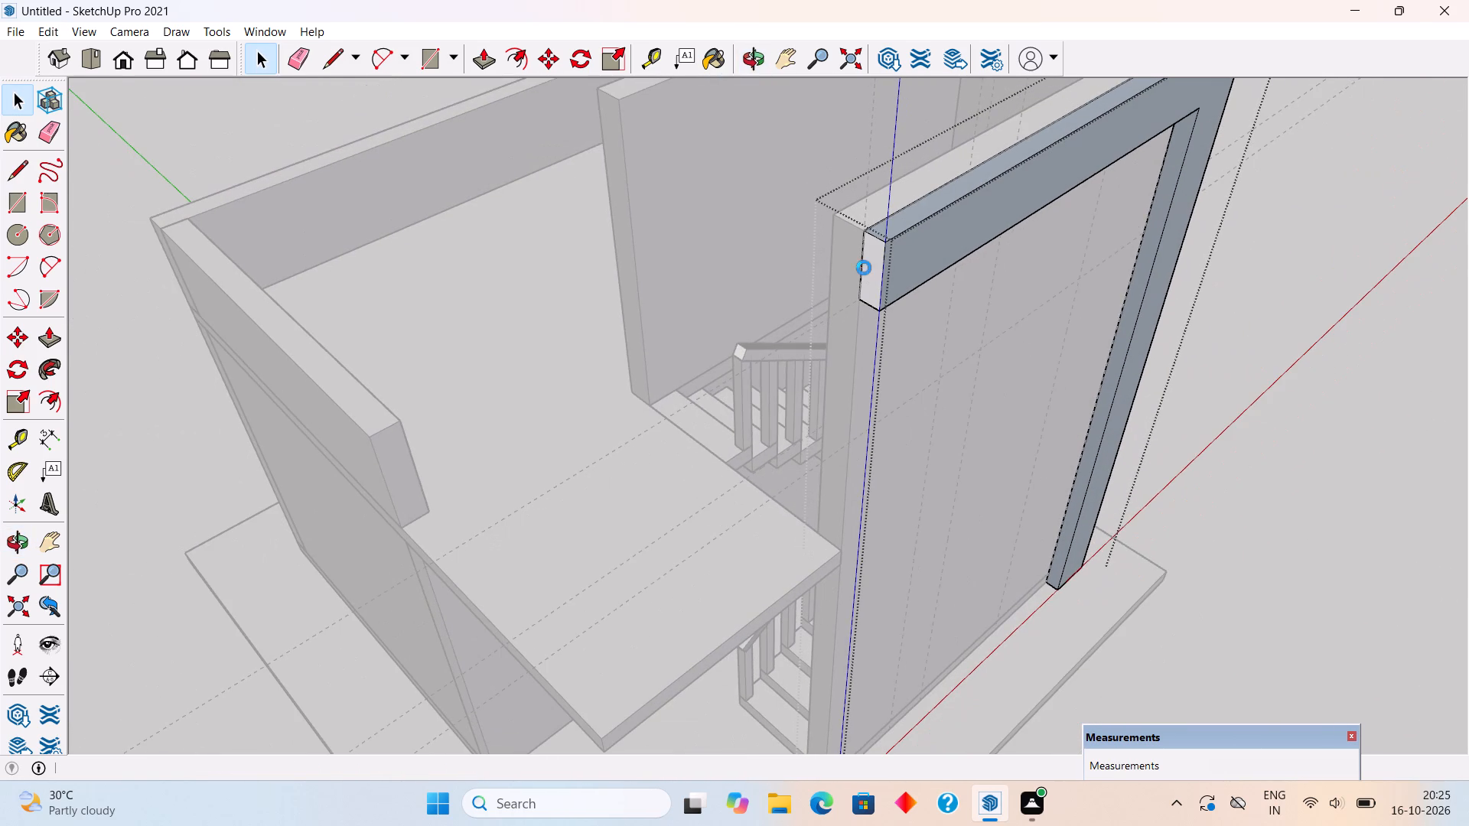
pyautogui.scroll(-3, 1120, 248)
pyautogui.moveTo(1037, 220); pyautogui.dragTo(786, 161, button='middle')
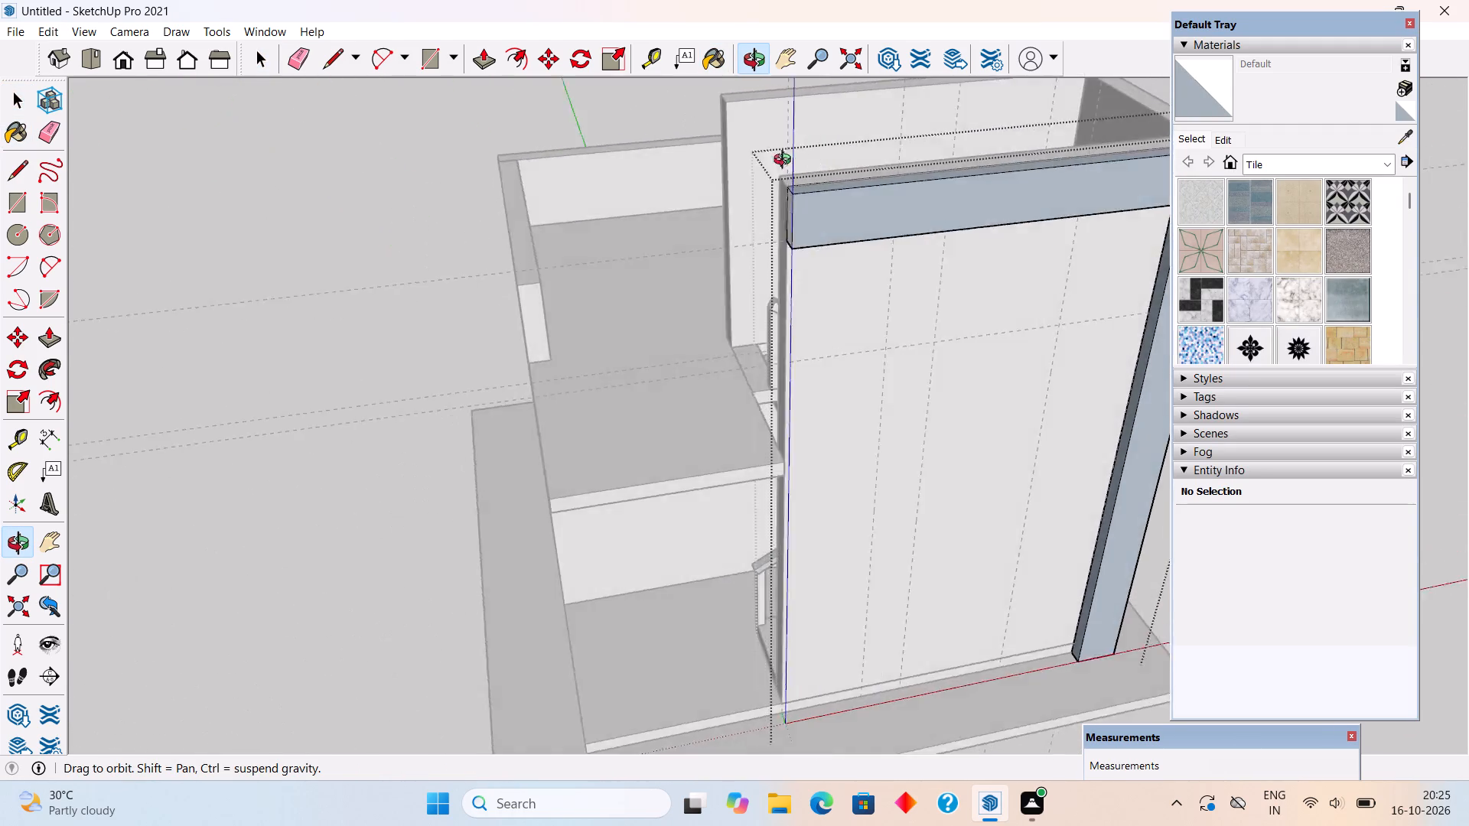
pyautogui.moveTo(786, 161); pyautogui.dragTo(263, 137, button='middle')
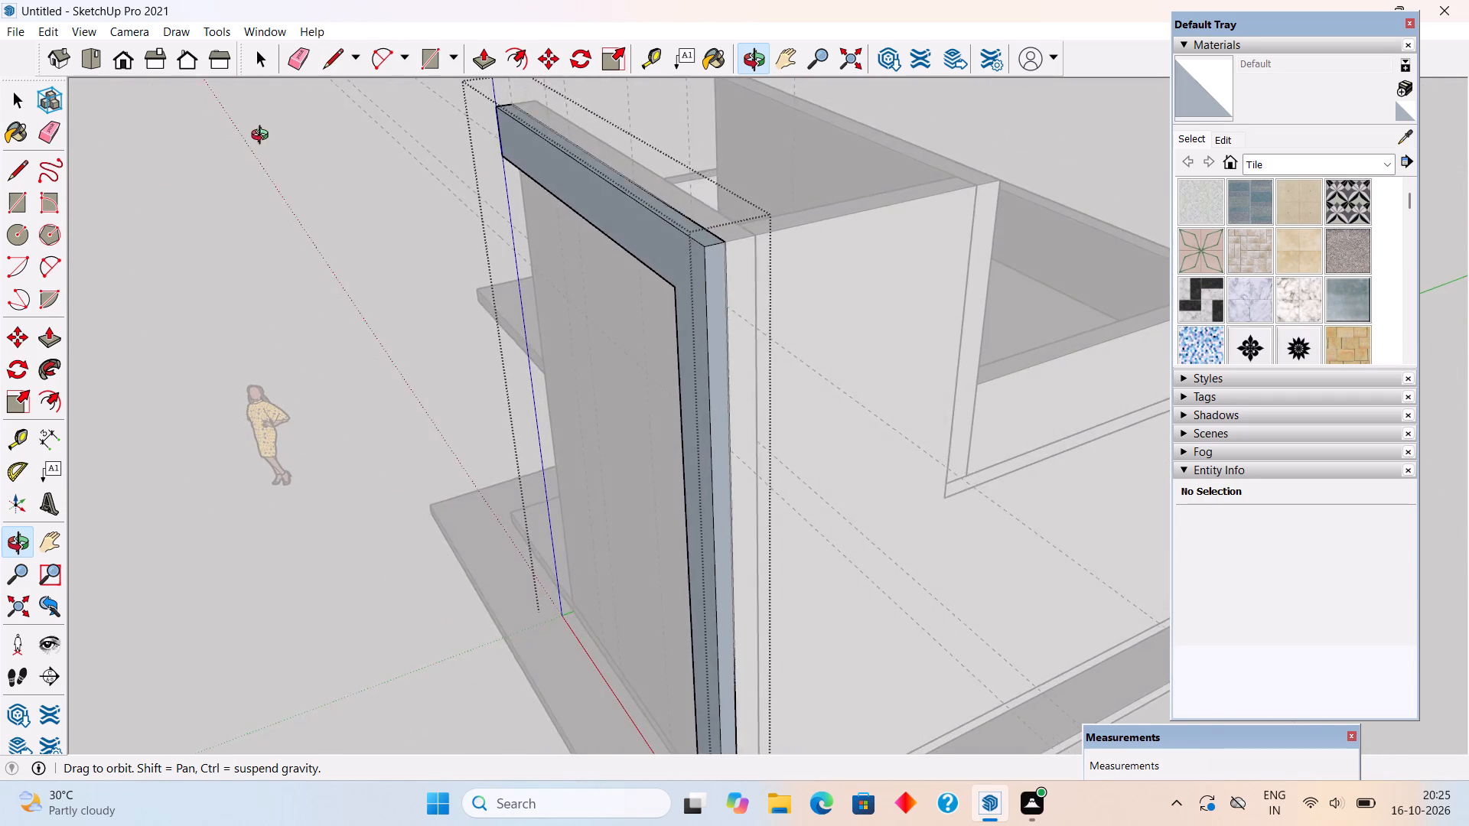
pyautogui.moveTo(263, 137); pyautogui.dragTo(350, 182, button='middle')
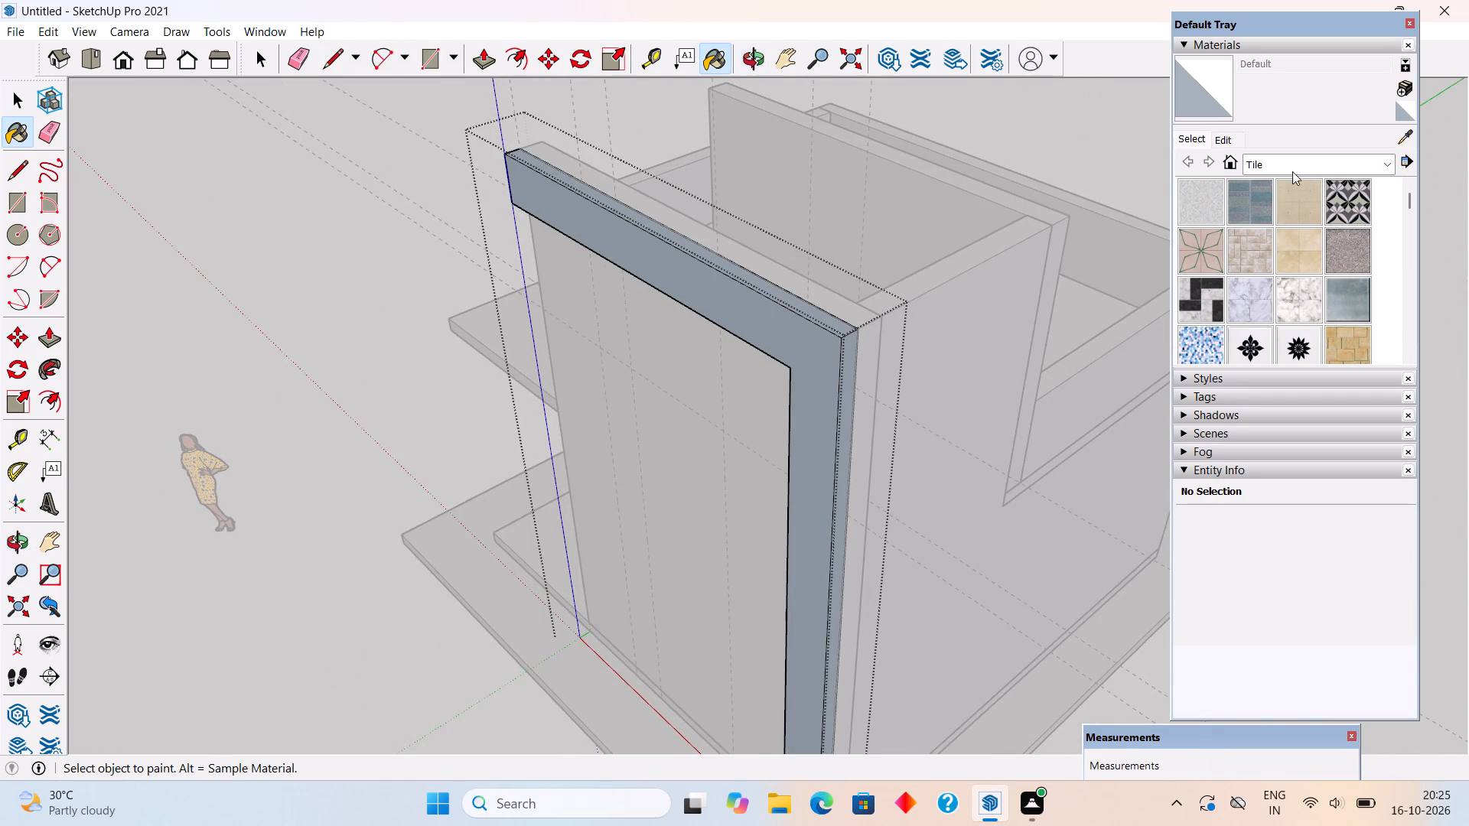
pyautogui.click(1292, 165)
pyautogui.click(1291, 223)
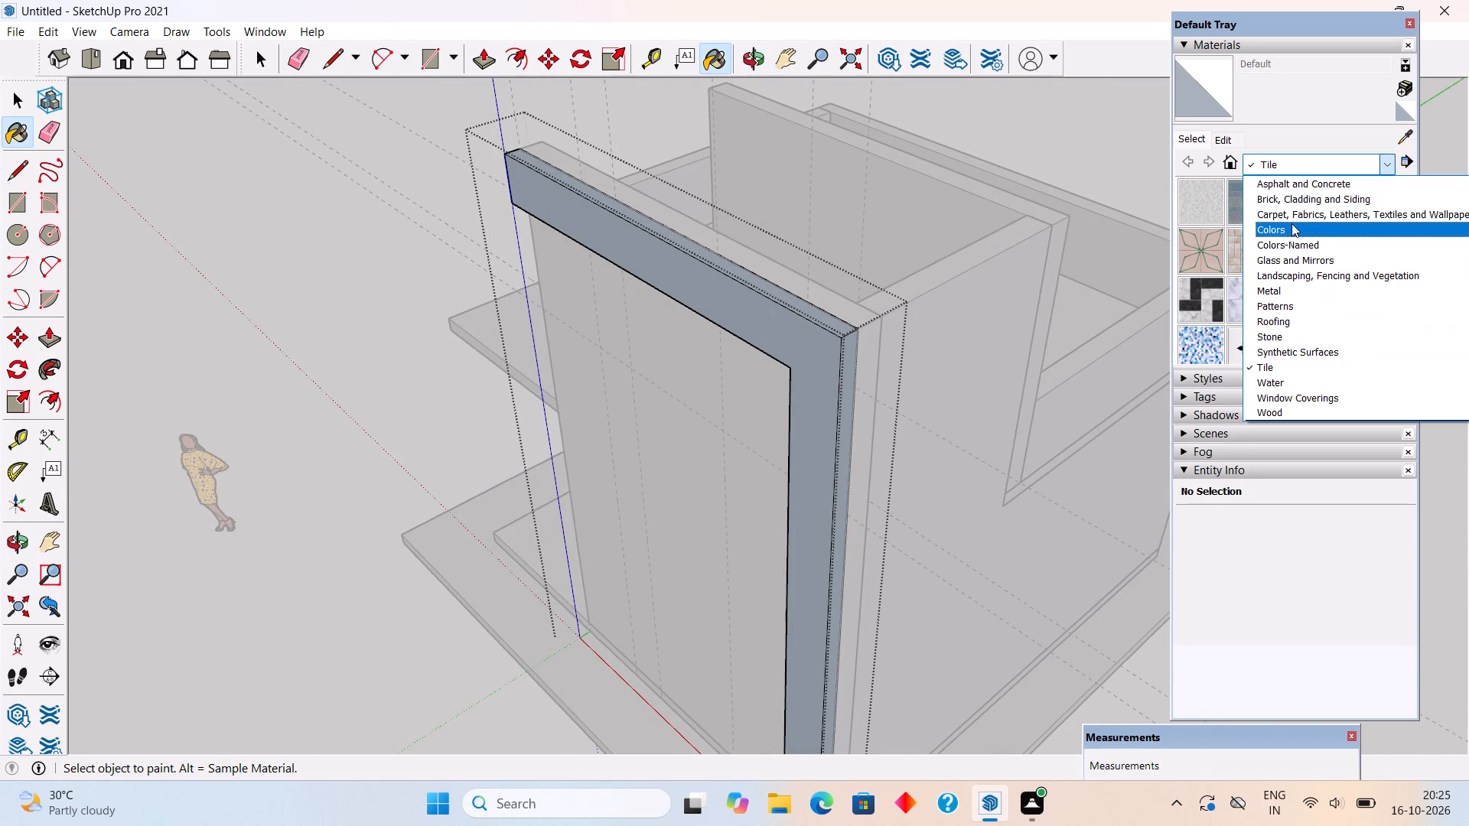
pyautogui.scroll(-8, 1291, 218)
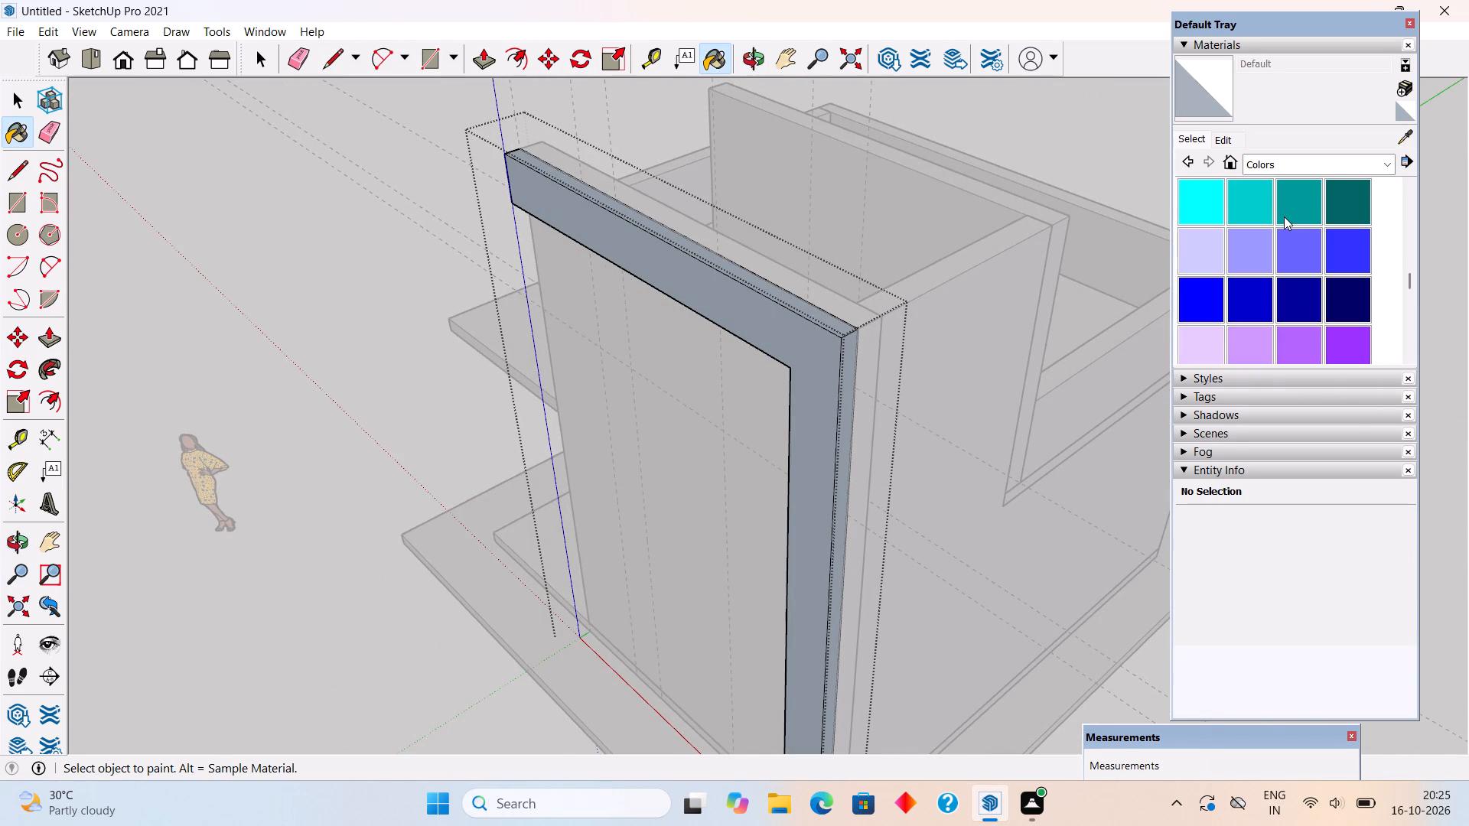
pyautogui.scroll(-4, 1284, 216)
pyautogui.click(1216, 268)
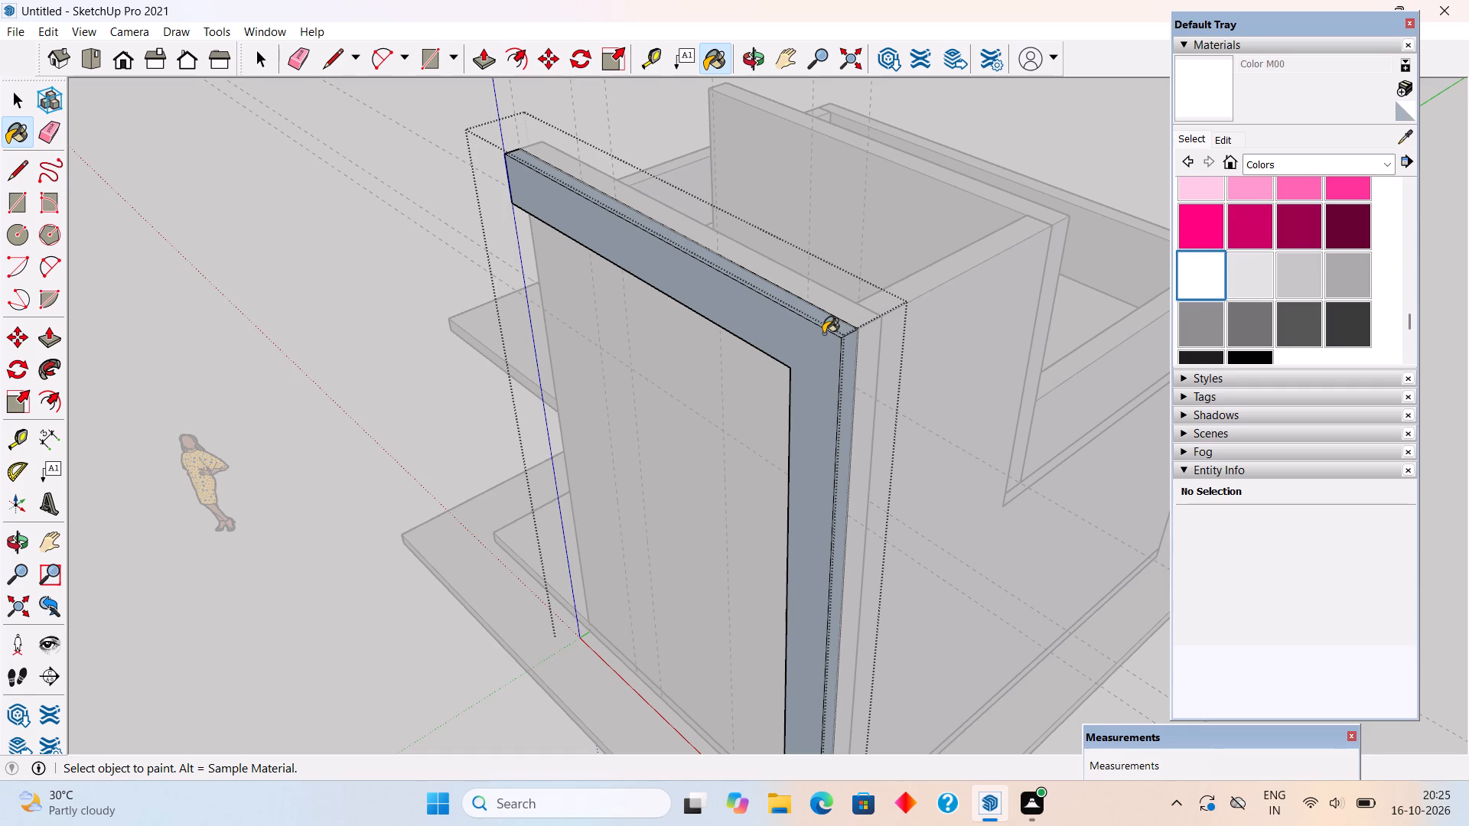
pyautogui.click(823, 333)
pyautogui.click(831, 320)
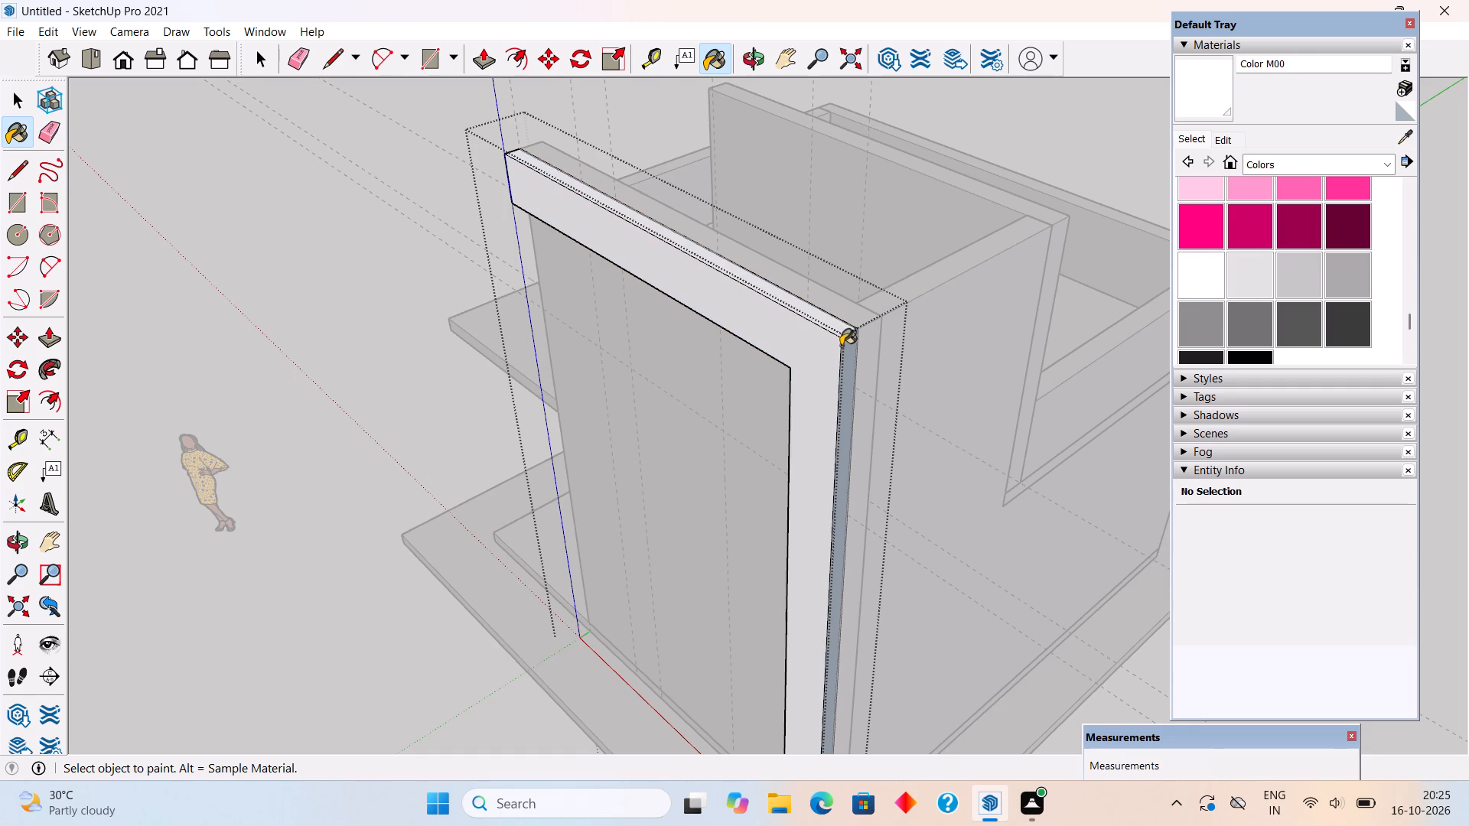
pyautogui.click(844, 350)
pyautogui.click(844, 350)
pyautogui.press('space')
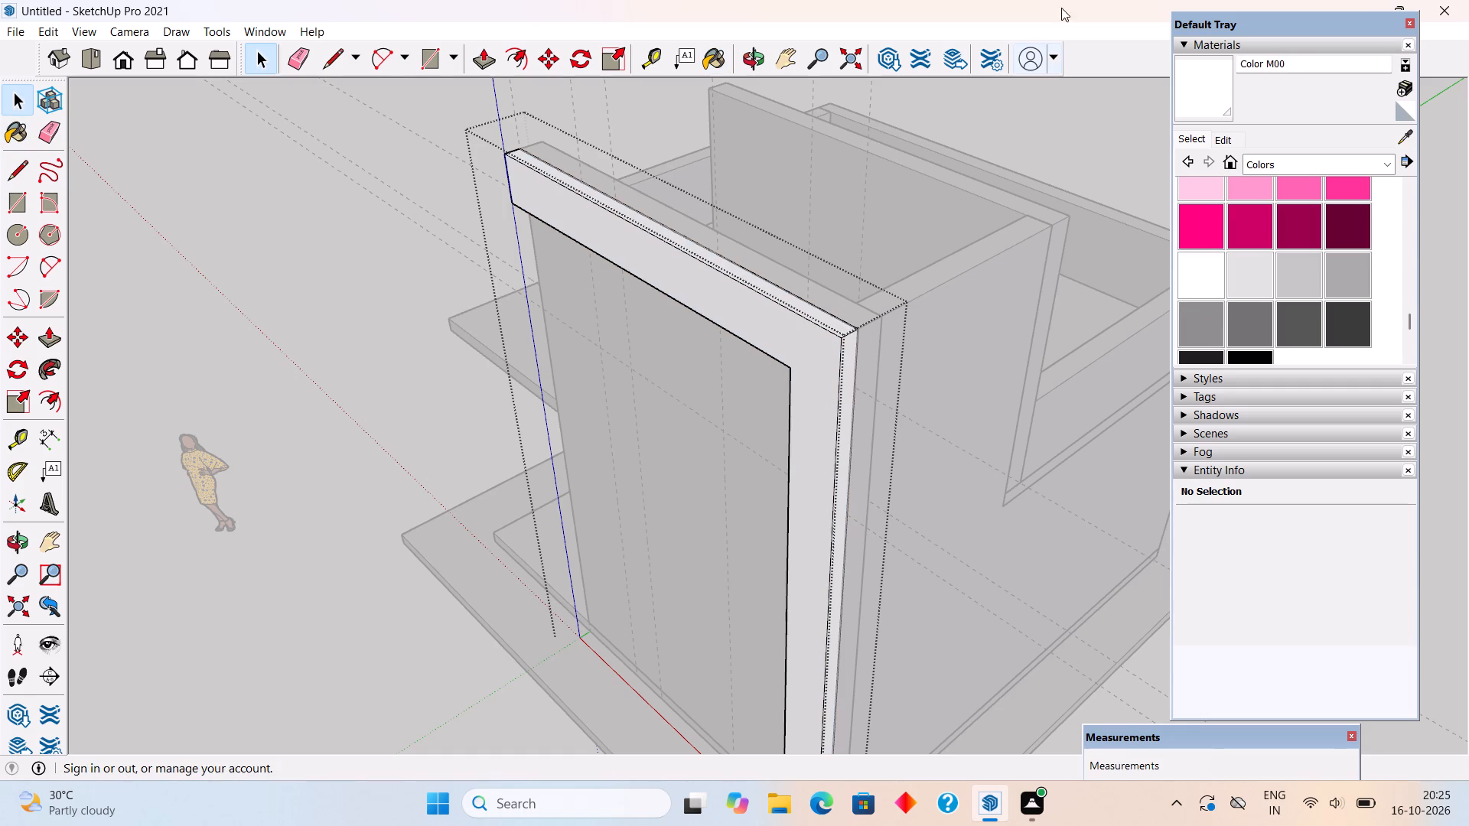
pyautogui.click(1050, 140)
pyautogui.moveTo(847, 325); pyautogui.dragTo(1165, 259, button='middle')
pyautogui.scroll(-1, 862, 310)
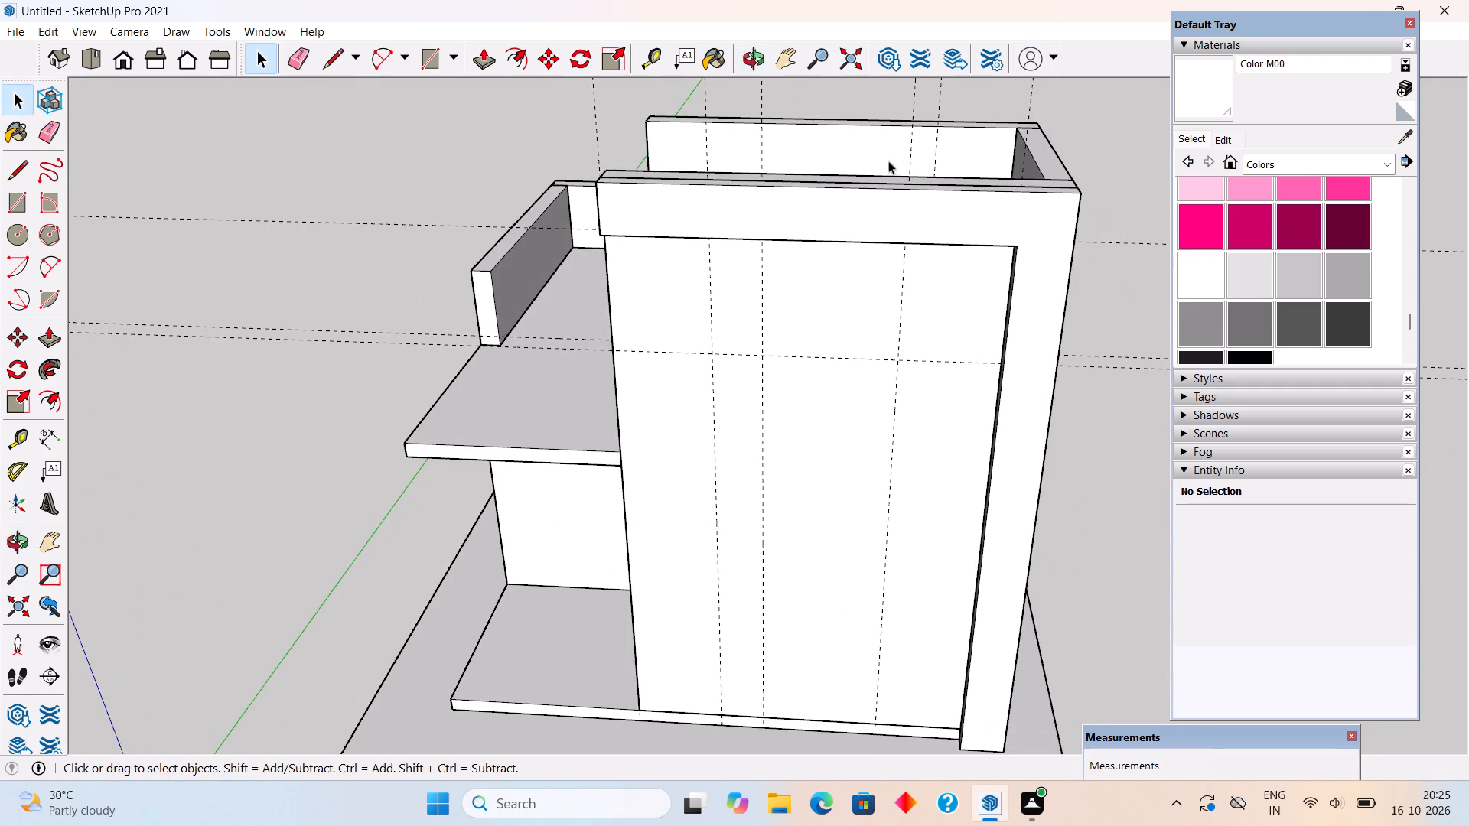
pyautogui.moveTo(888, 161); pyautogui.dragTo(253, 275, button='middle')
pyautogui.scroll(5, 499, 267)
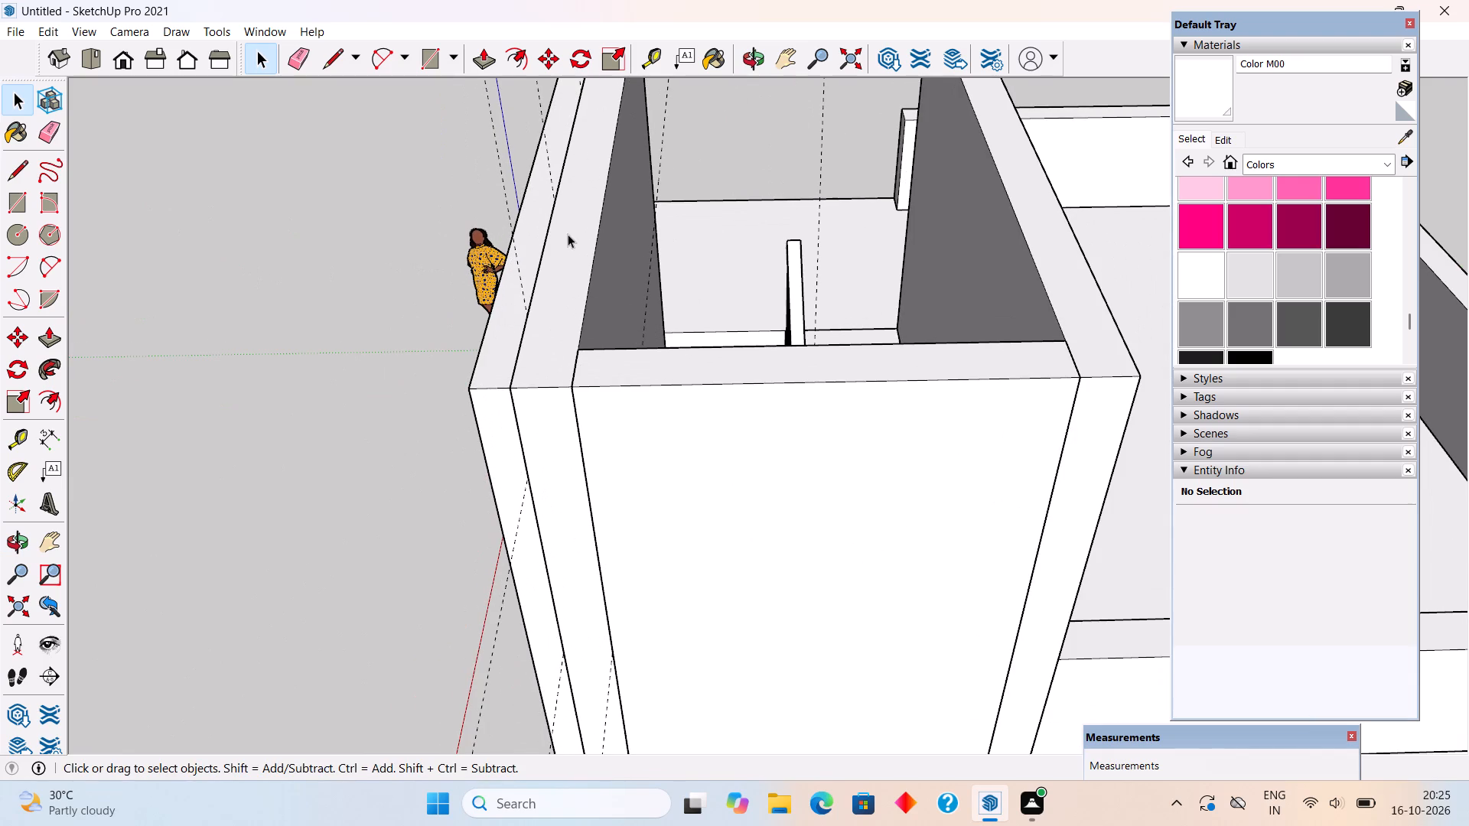
# Open the outer stairwell wall's group and push its top face down 1' 4 13/16".
pyautogui.tripleClick(568, 264)
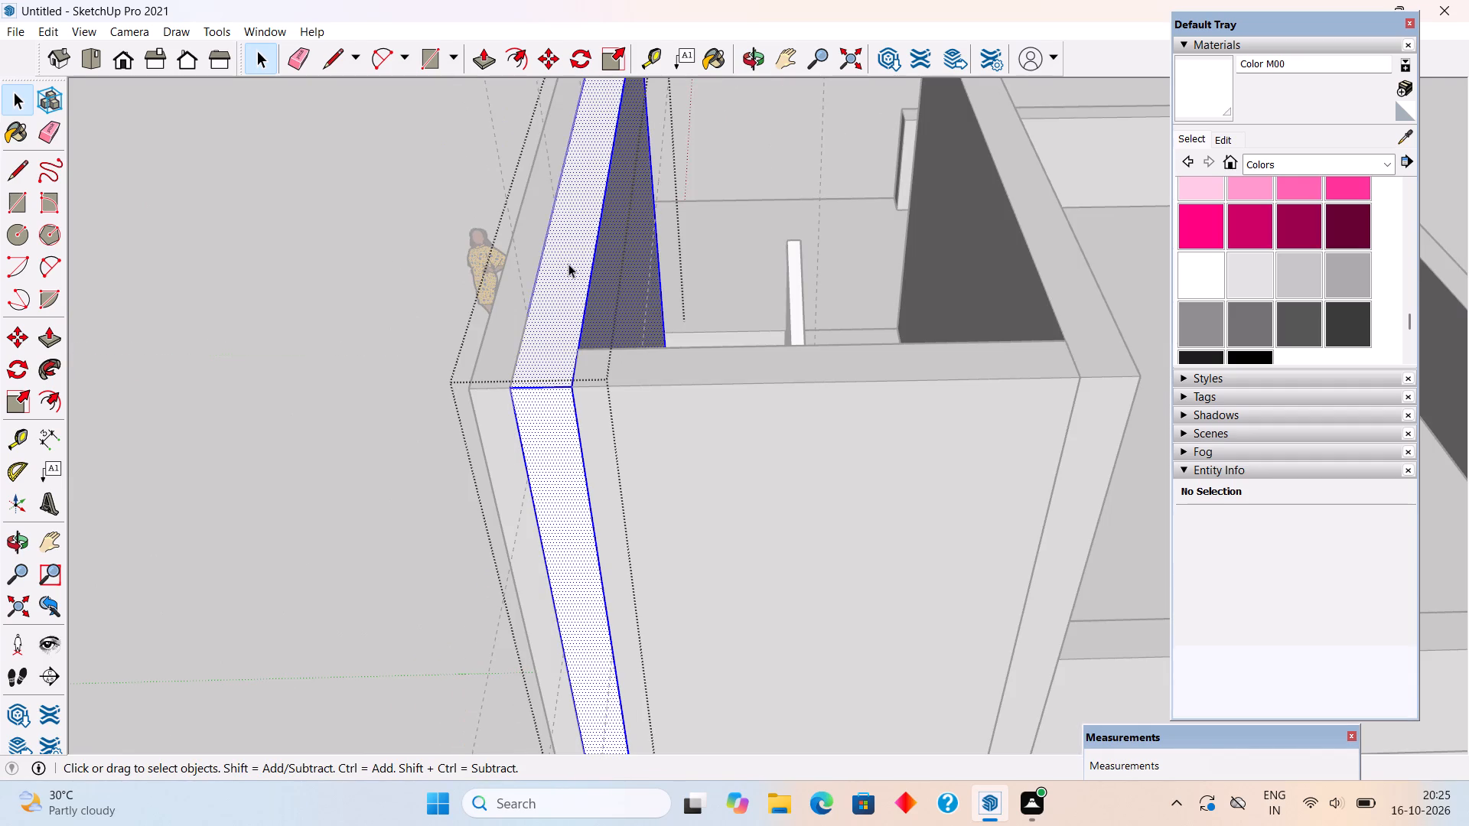
pyautogui.press('p')
pyautogui.moveTo(568, 264); pyautogui.dragTo(553, 347)
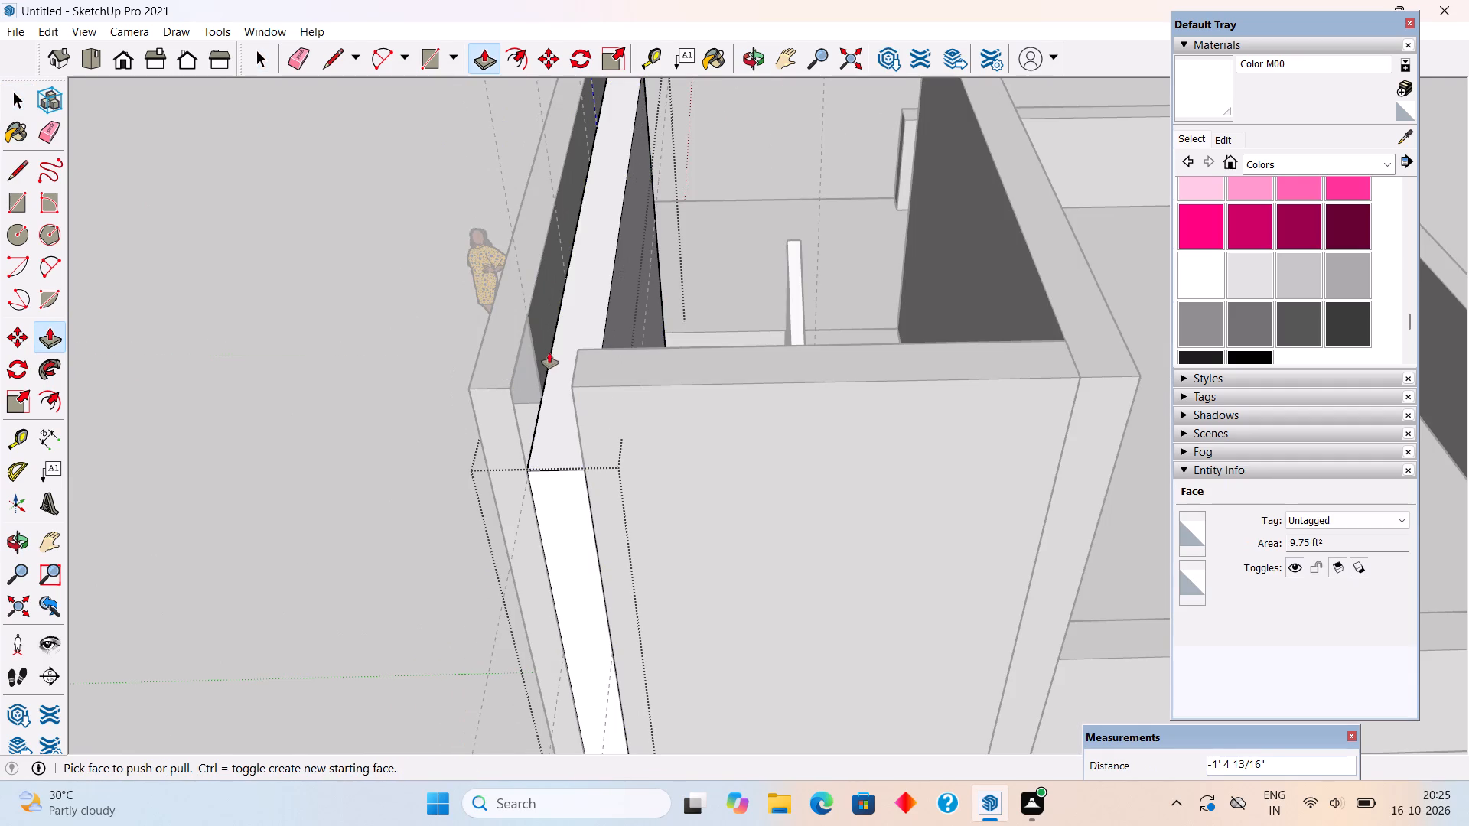
pyautogui.press('space')
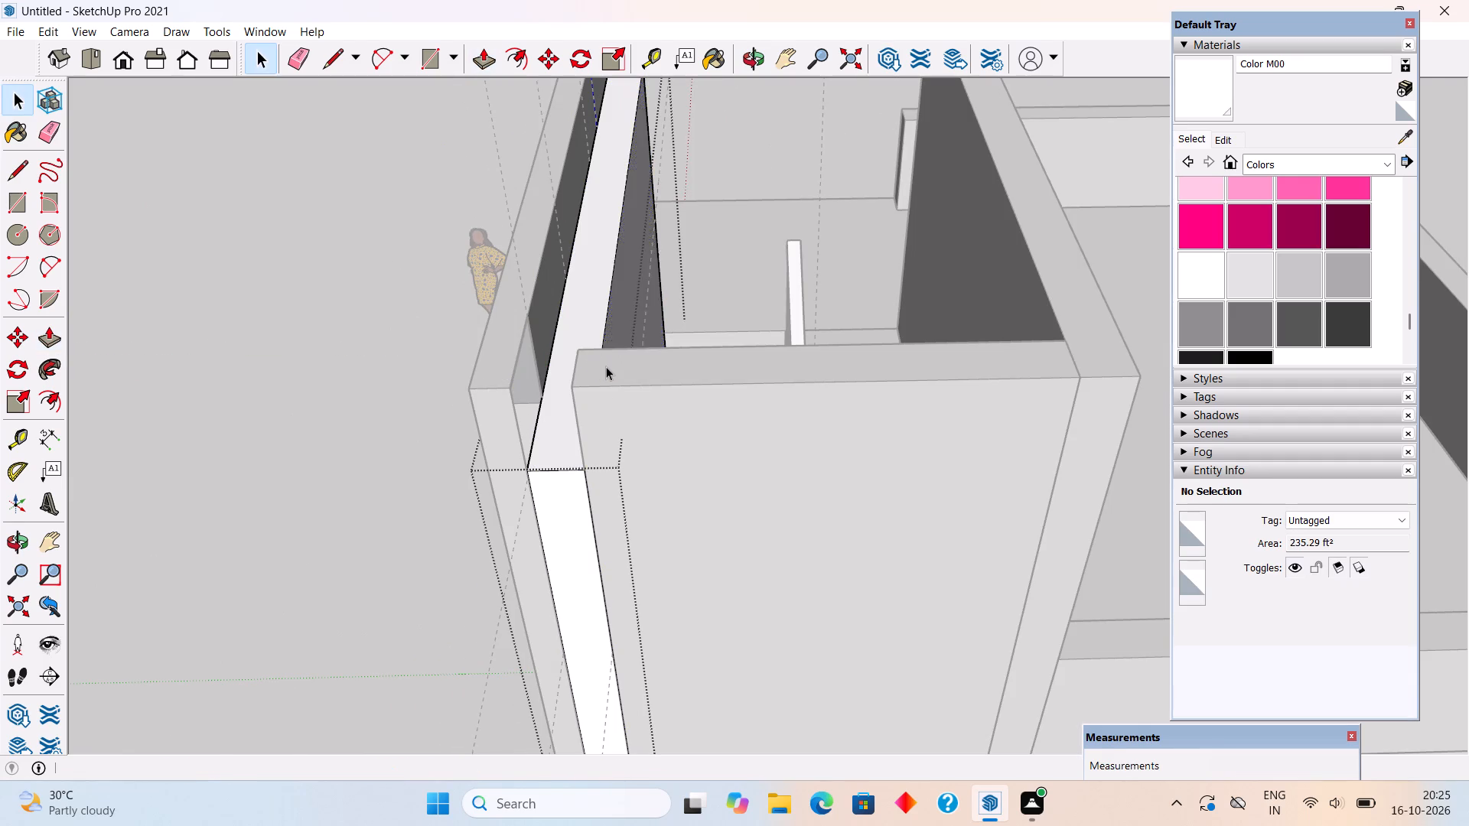
pyautogui.moveTo(602, 358); pyautogui.dragTo(860, 200, button='middle')
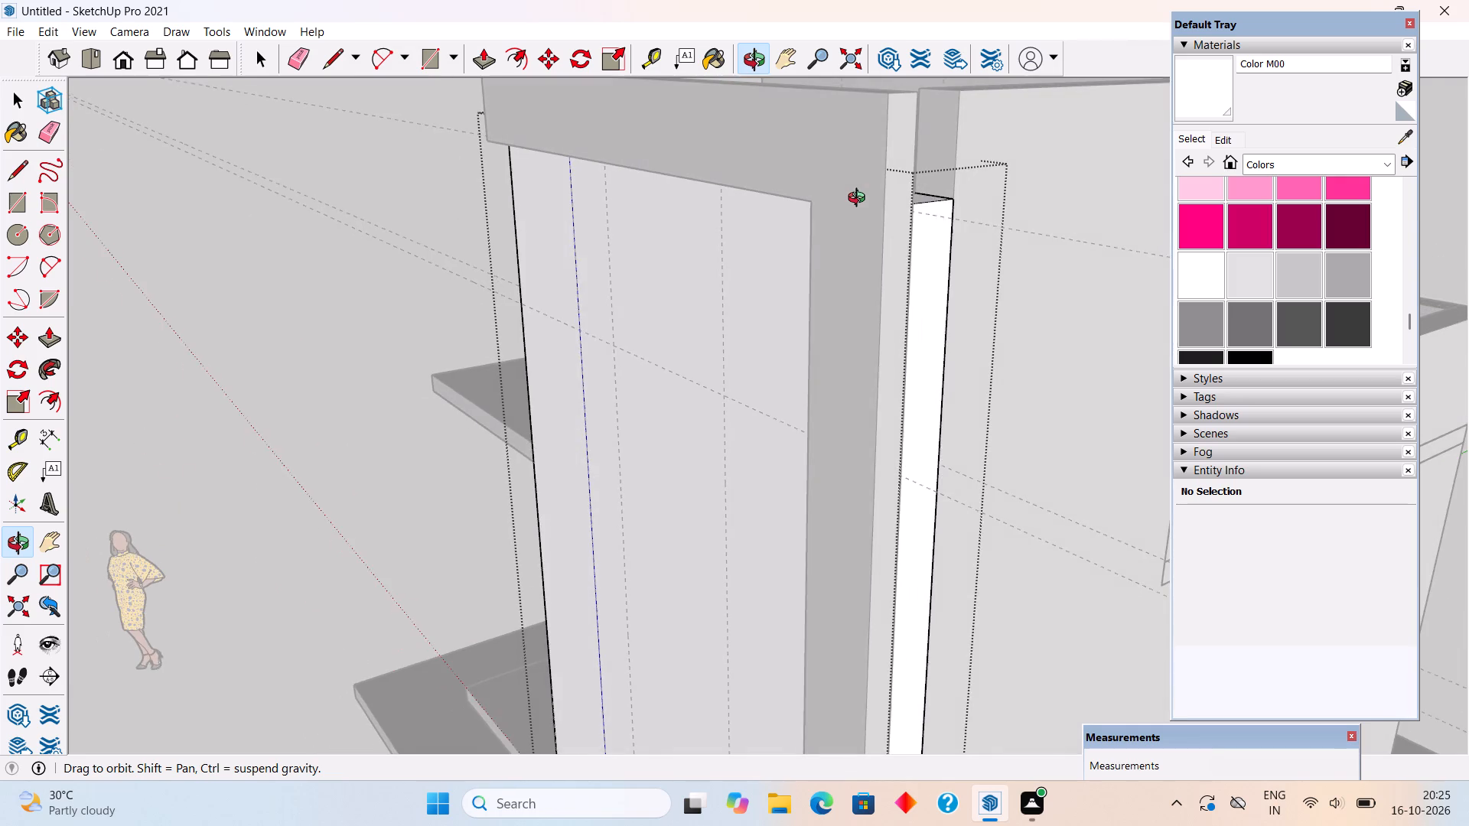
pyautogui.moveTo(860, 200); pyautogui.dragTo(964, 188, button='middle')
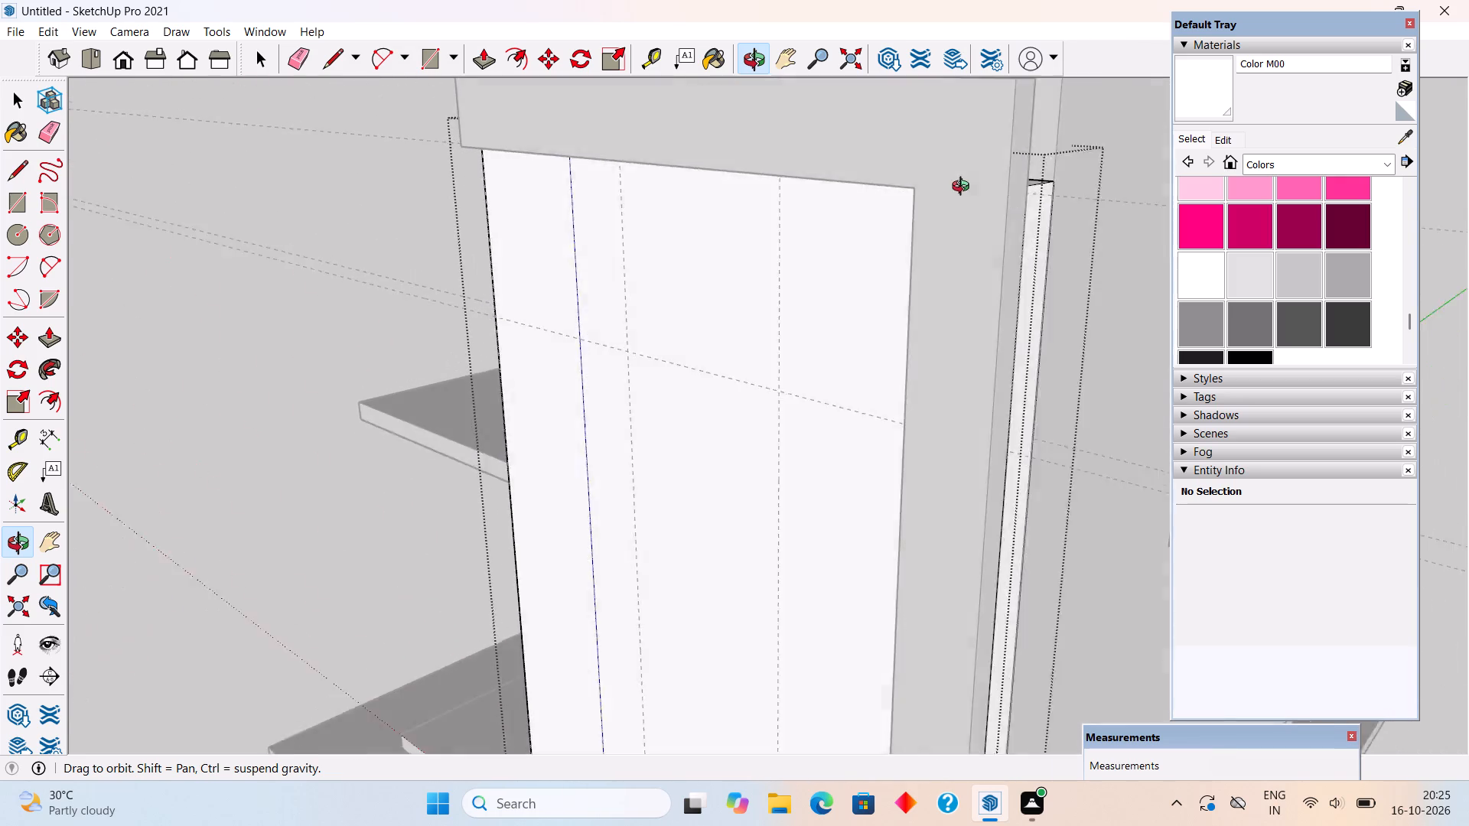
pyautogui.moveTo(964, 188); pyautogui.dragTo(540, 294, button='middle')
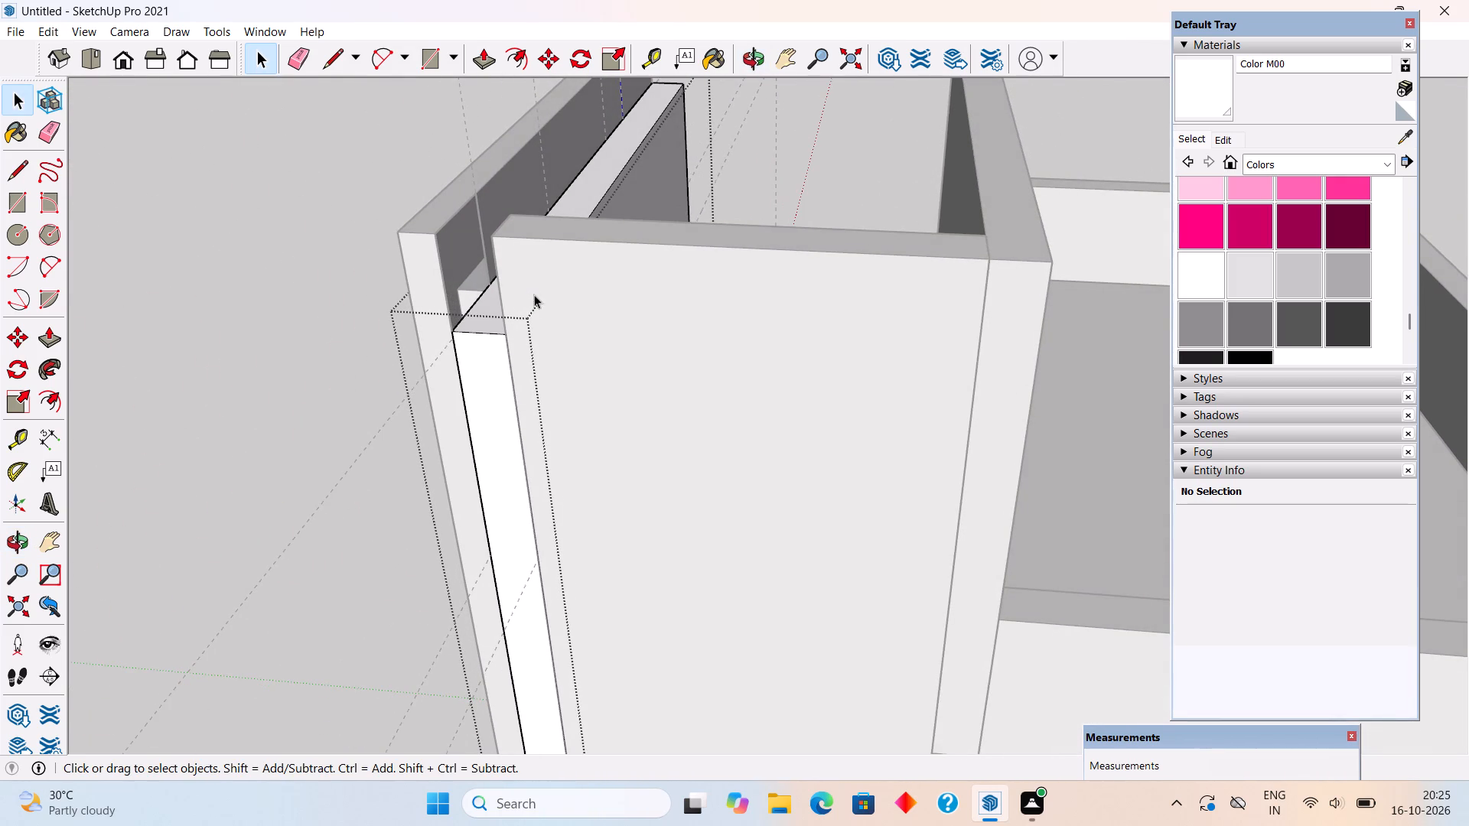
# Open the stairwell's end wall and push its top face down level with the lowered outer wall.
pyautogui.moveTo(534, 245); pyautogui.dragTo(585, 265, button='middle')
pyautogui.doubleClick(588, 265)
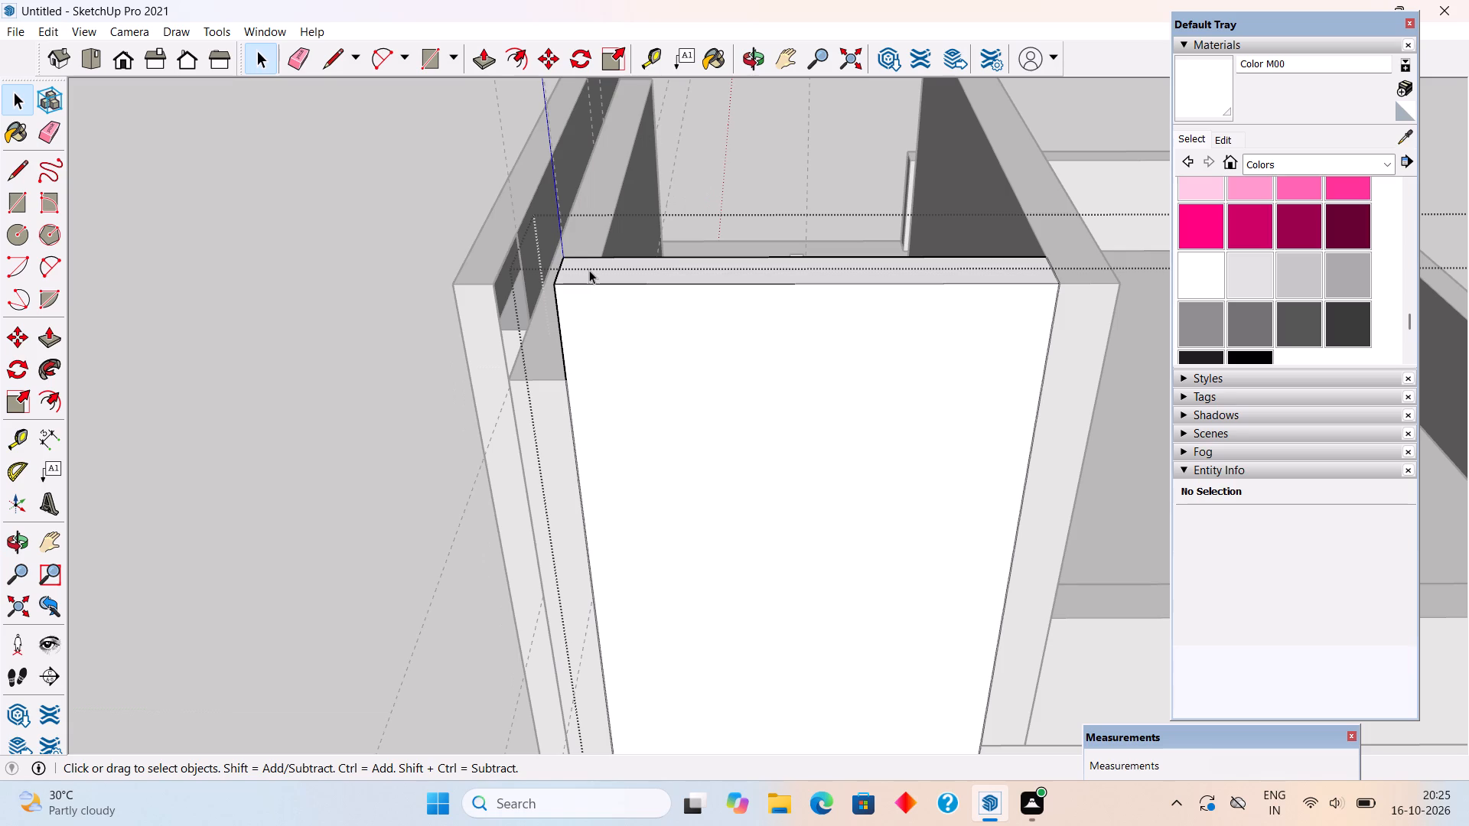
pyautogui.click(589, 270)
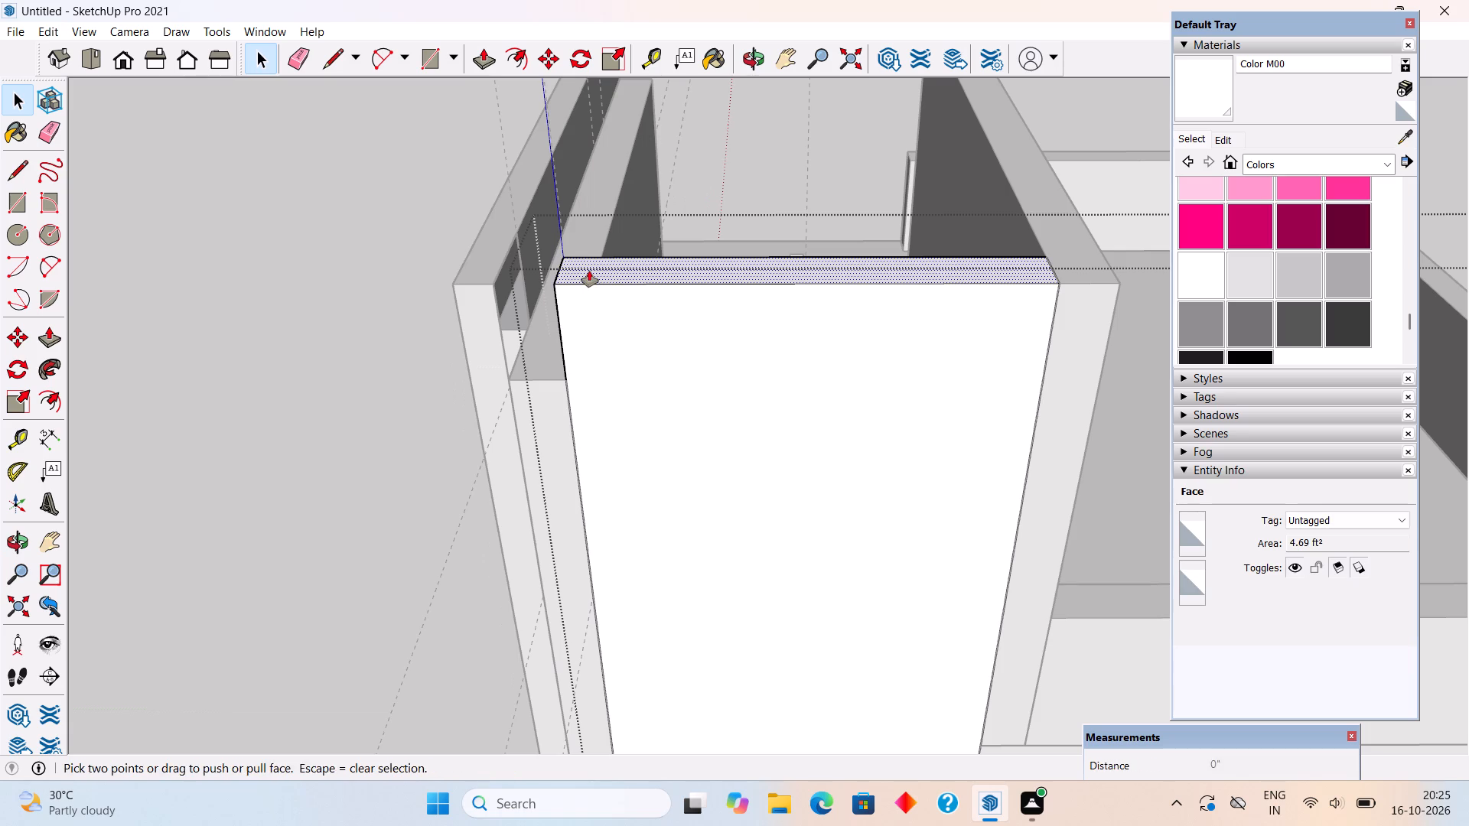
pyautogui.press('p')
pyautogui.click(589, 271)
pyautogui.click(517, 385)
pyautogui.press('space')
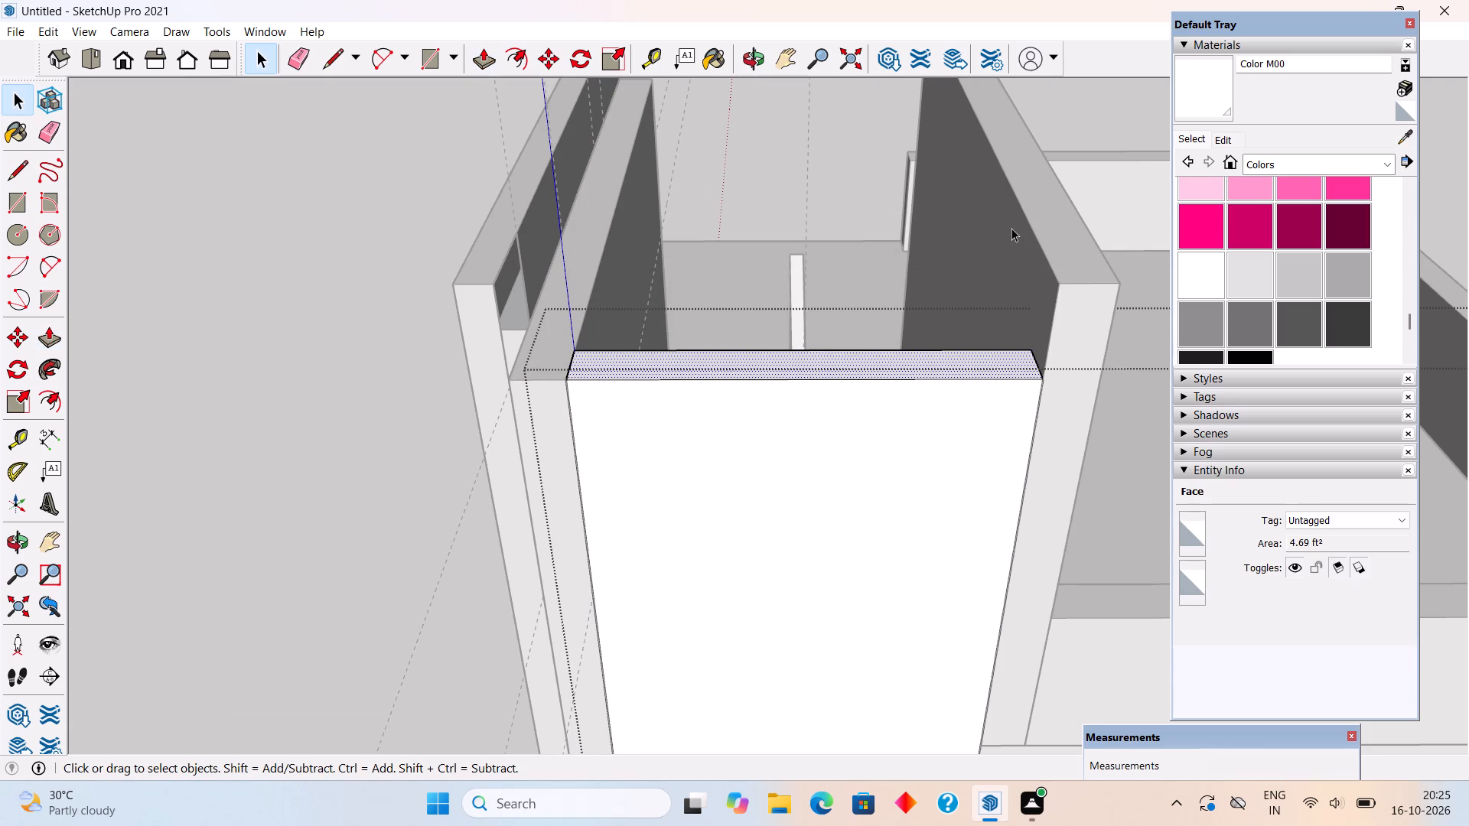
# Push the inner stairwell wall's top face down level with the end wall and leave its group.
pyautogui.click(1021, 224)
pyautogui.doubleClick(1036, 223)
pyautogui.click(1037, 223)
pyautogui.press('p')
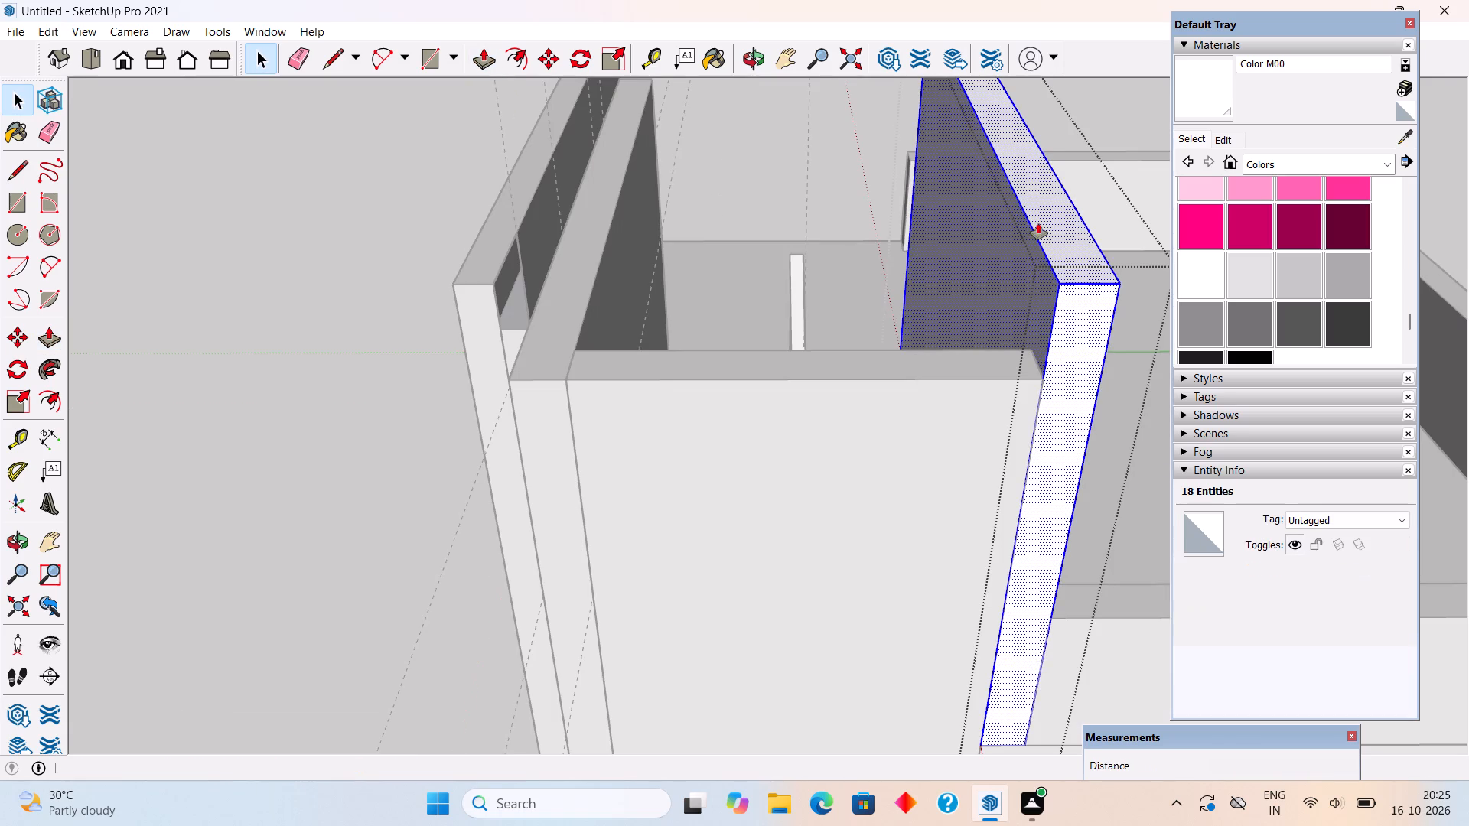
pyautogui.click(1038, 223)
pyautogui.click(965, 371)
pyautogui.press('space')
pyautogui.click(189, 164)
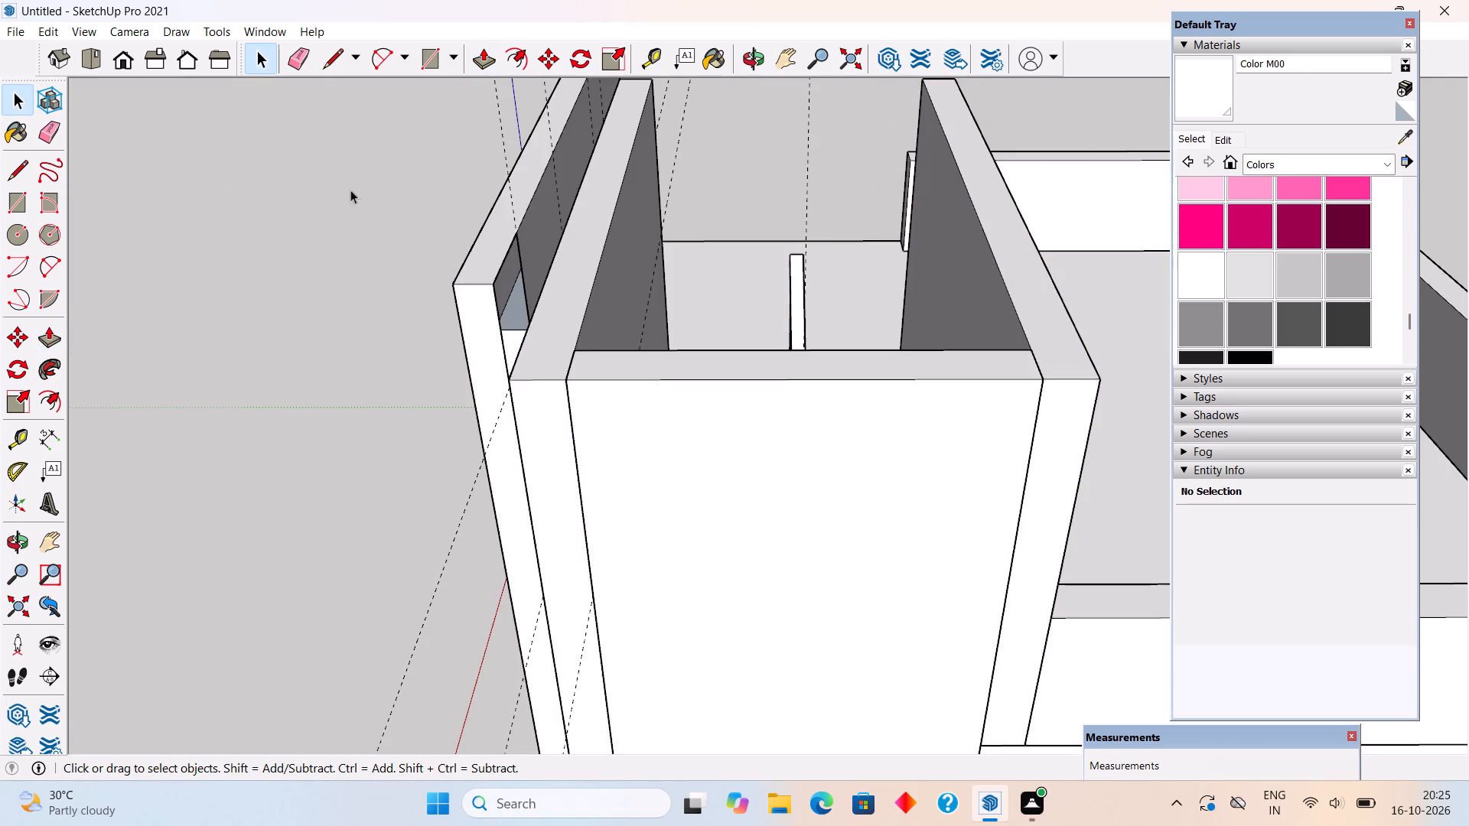
# Open the white frame group and examine the back of its top band above the lowered walls.
pyautogui.moveTo(448, 280); pyautogui.dragTo(242, 343, button='middle')
pyautogui.scroll(-1, 200, 278)
pyautogui.scroll(1, 265, 304)
pyautogui.scroll(5, 327, 291)
pyautogui.click(328, 291)
pyautogui.scroll(4, 344, 286)
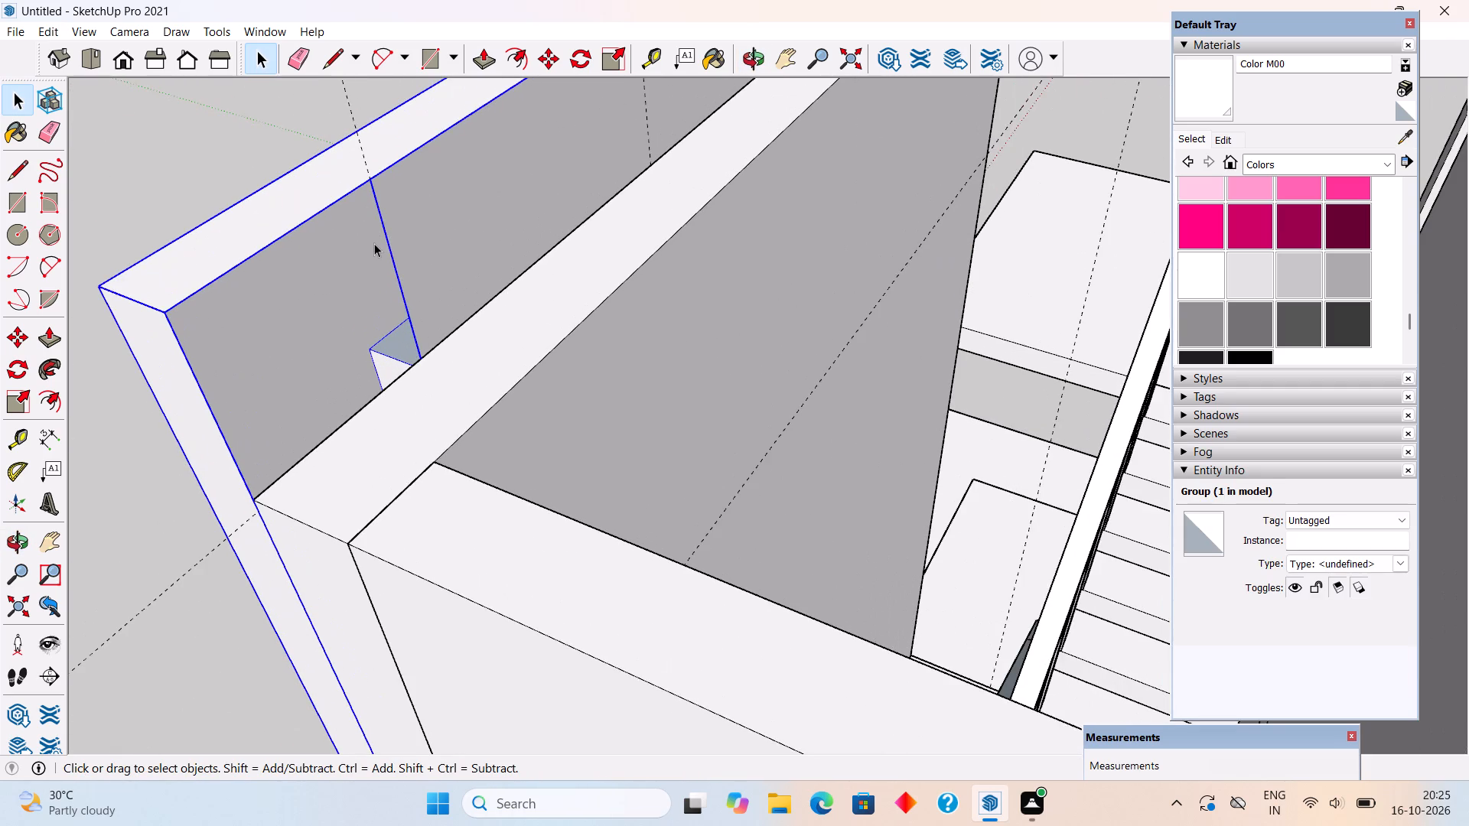
pyautogui.tripleClick(374, 243)
pyautogui.moveTo(414, 229); pyautogui.dragTo(415, 229, button='middle')
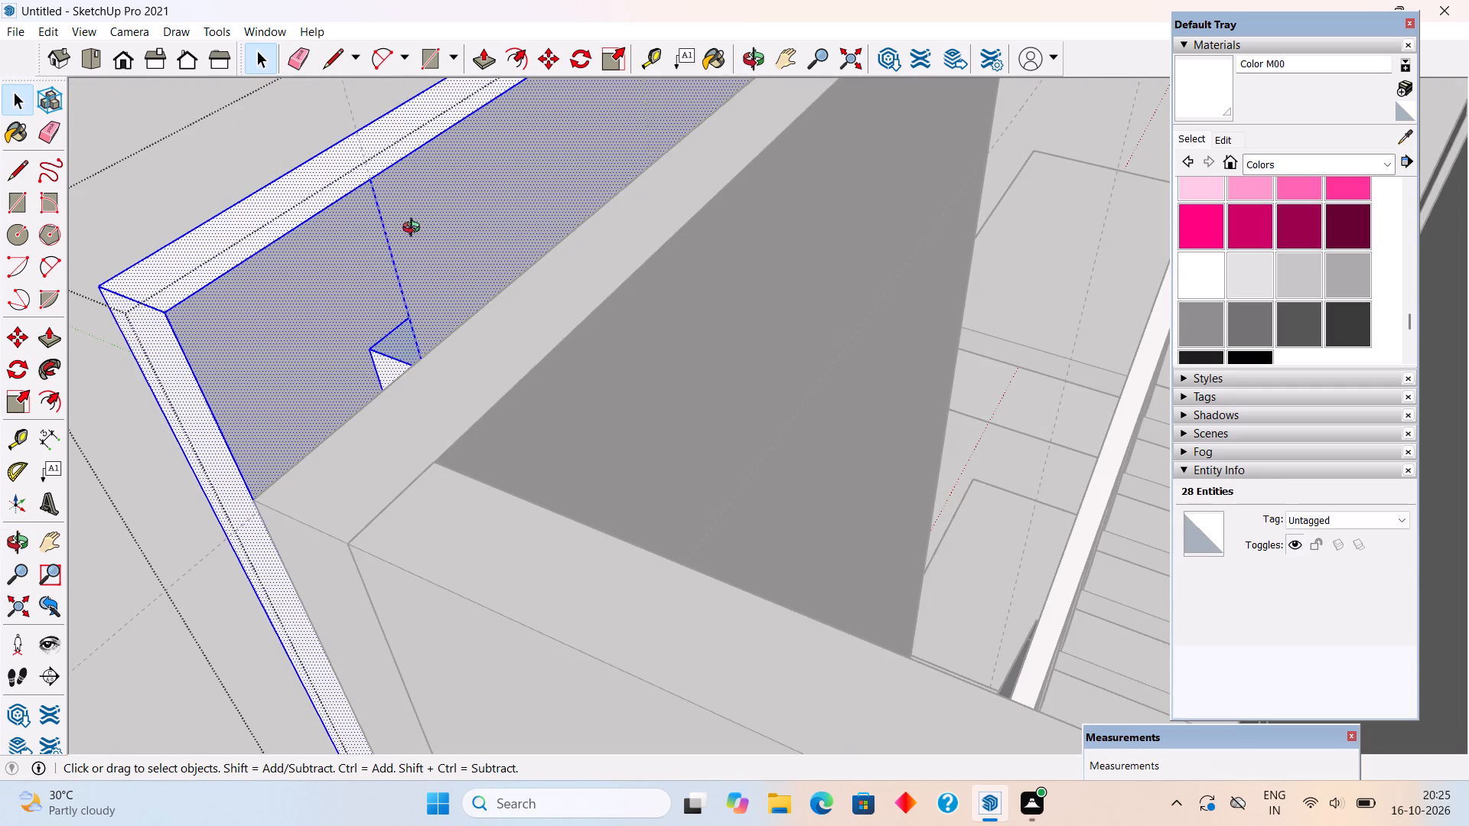
pyautogui.moveTo(415, 229); pyautogui.dragTo(500, 82, button='middle')
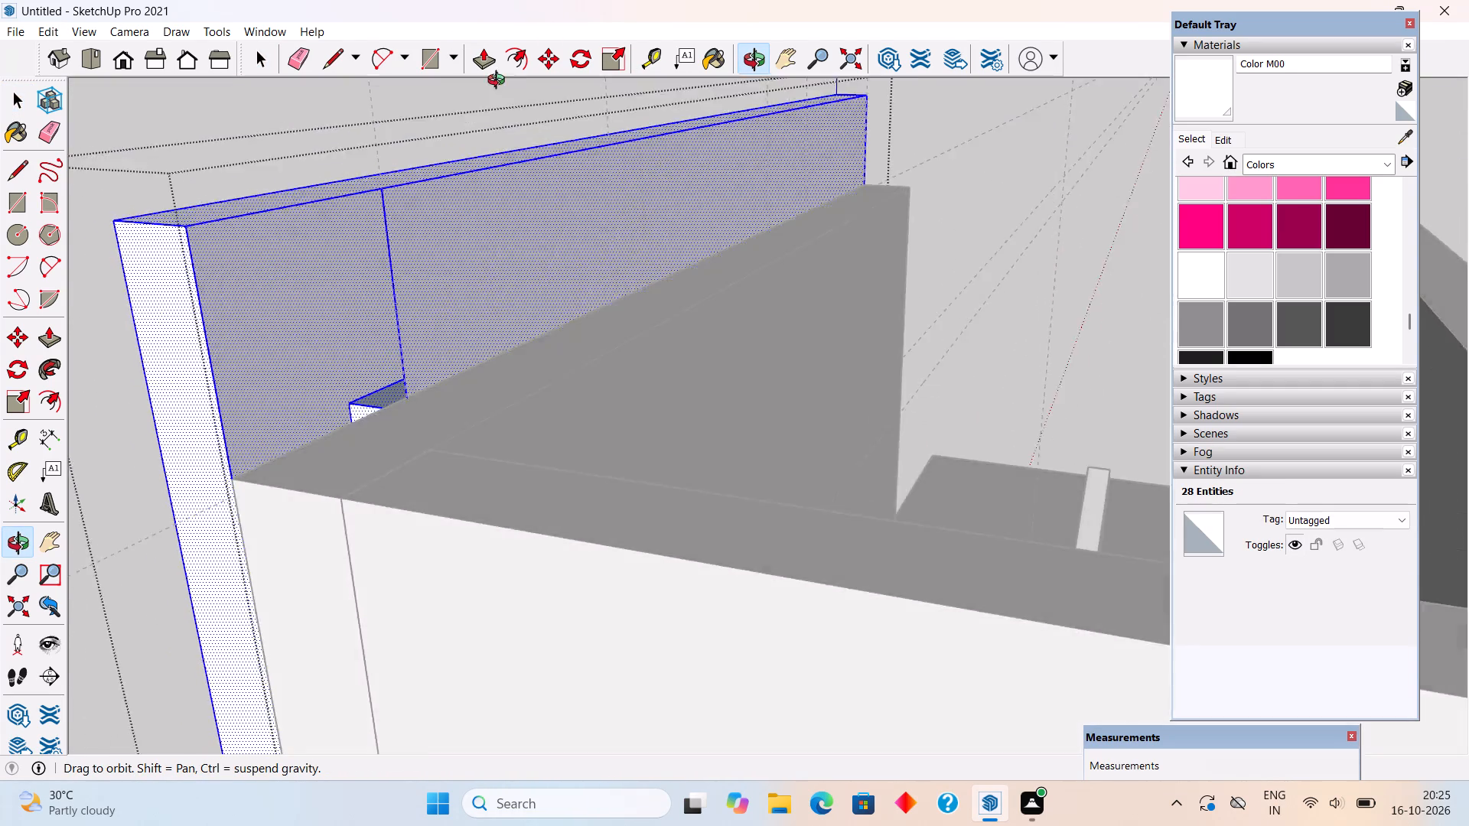
pyautogui.moveTo(500, 82); pyautogui.dragTo(377, 122, button='middle')
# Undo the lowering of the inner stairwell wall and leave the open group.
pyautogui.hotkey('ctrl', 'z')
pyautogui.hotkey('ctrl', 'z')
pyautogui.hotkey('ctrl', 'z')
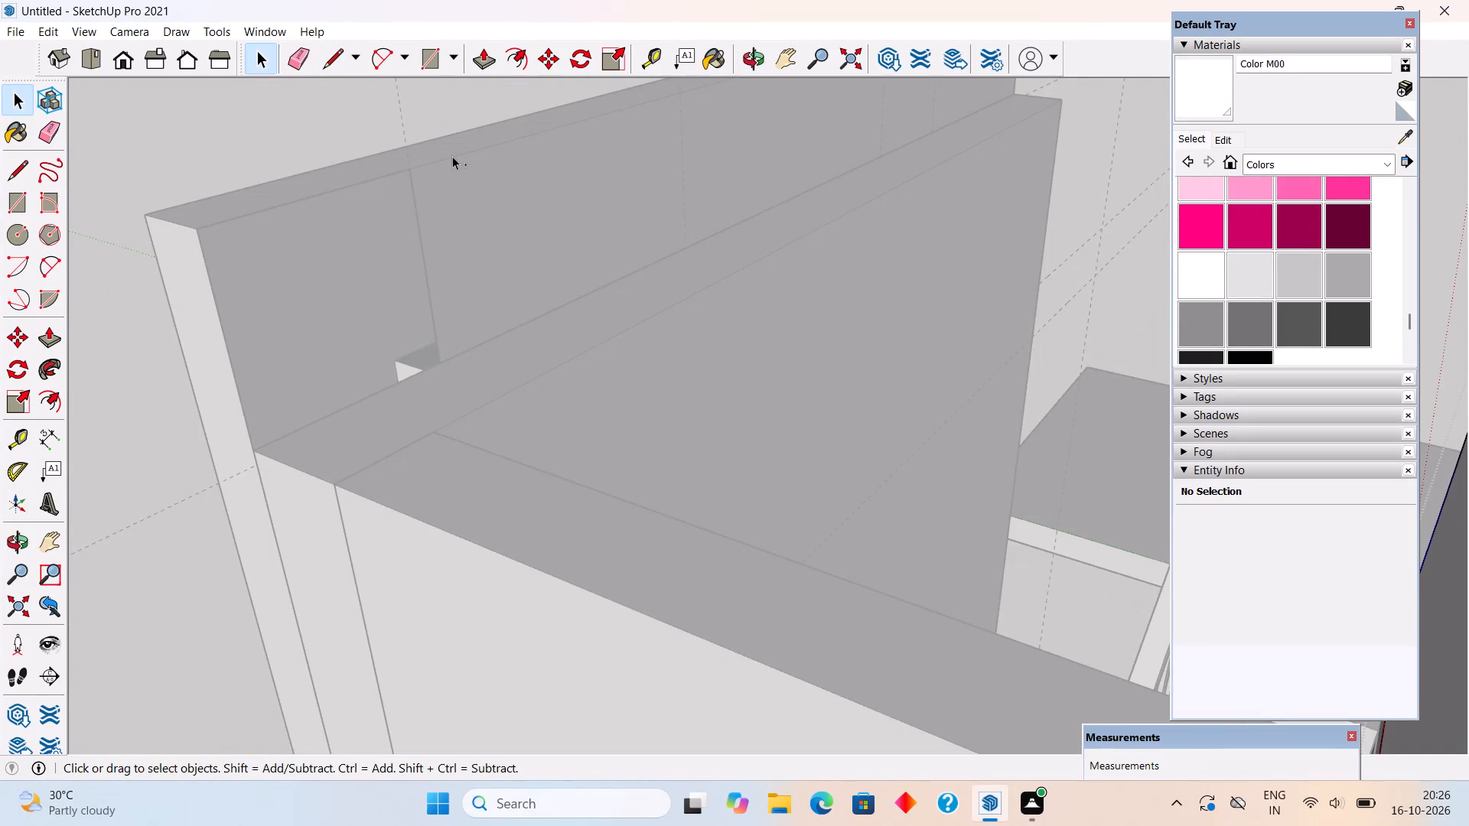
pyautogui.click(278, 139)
# Push the inner stairwell wall's top face down 1' 4 13/16", level with the end wall, and leave the group.
pyautogui.scroll(-10, 403, 347)
pyautogui.tripleClick(786, 390)
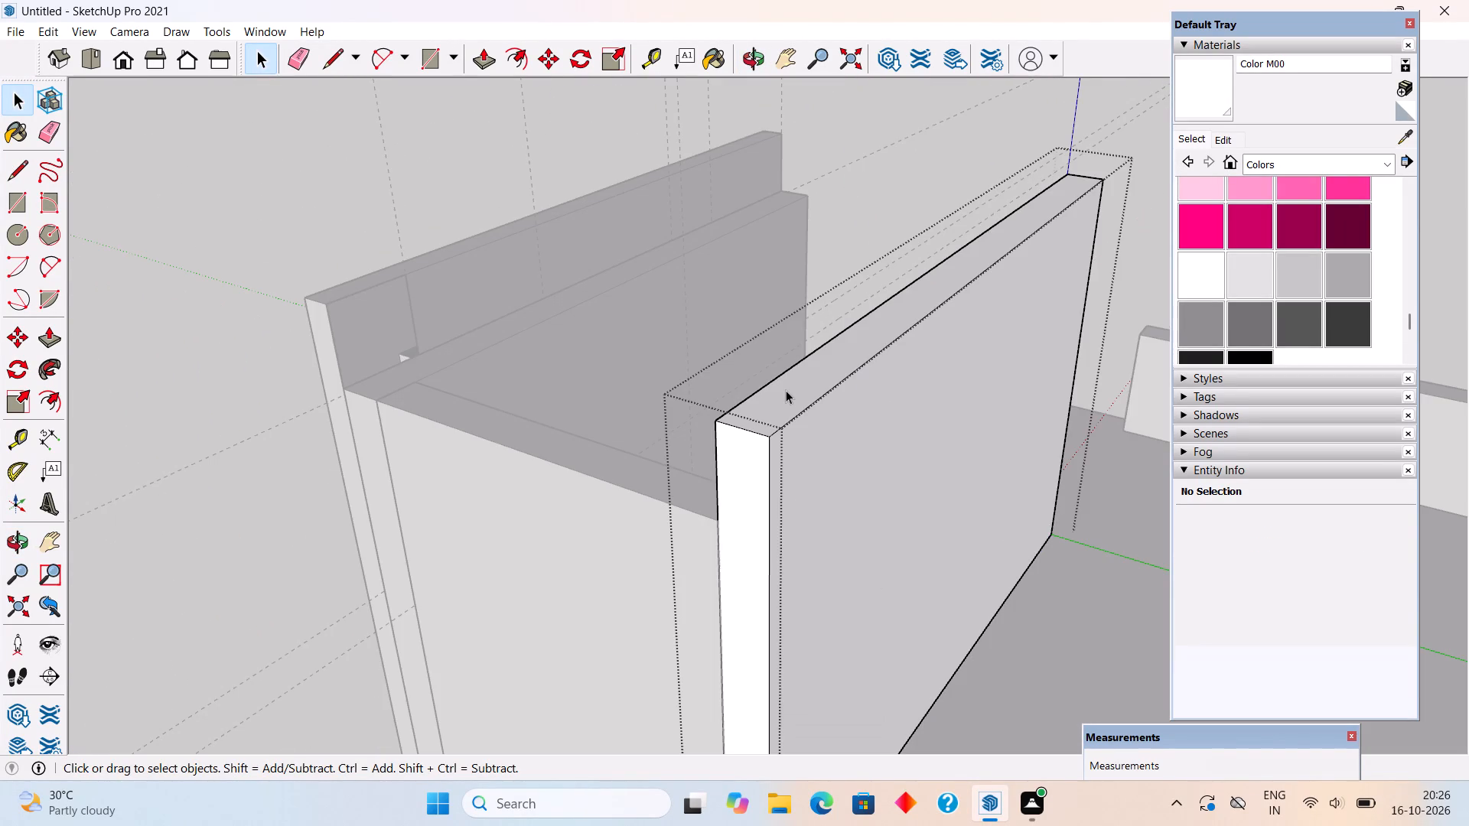
pyautogui.press('p')
pyautogui.click(786, 390)
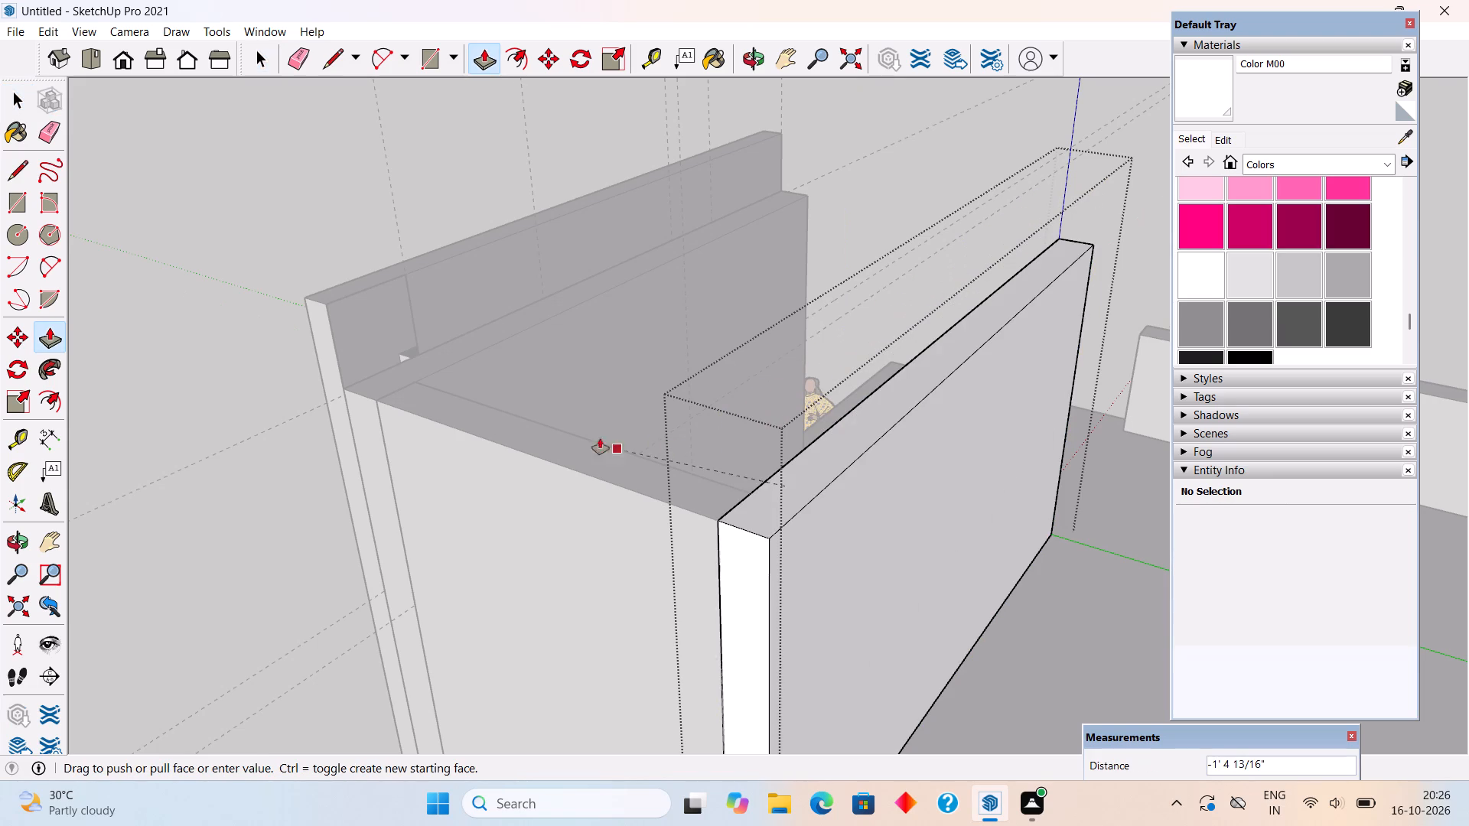
pyautogui.click(576, 431)
pyautogui.press('space')
pyautogui.click(430, 171)
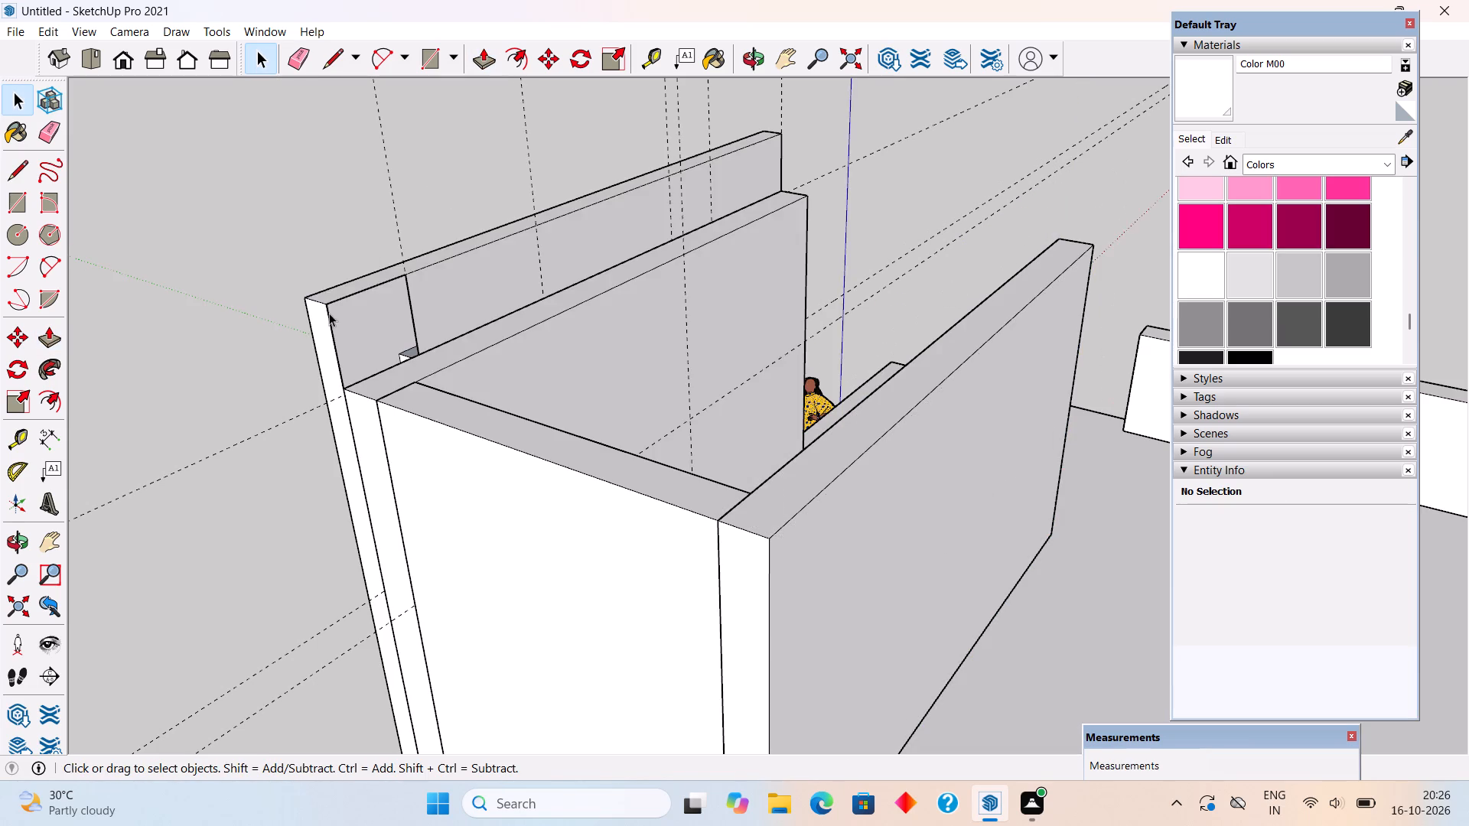
# Delete the projecting white frame group from the outer stairwell wall.
pyautogui.moveTo(553, 365); pyautogui.dragTo(1077, 237, button='middle')
pyautogui.scroll(-3, 1077, 237)
pyautogui.click(1077, 237)
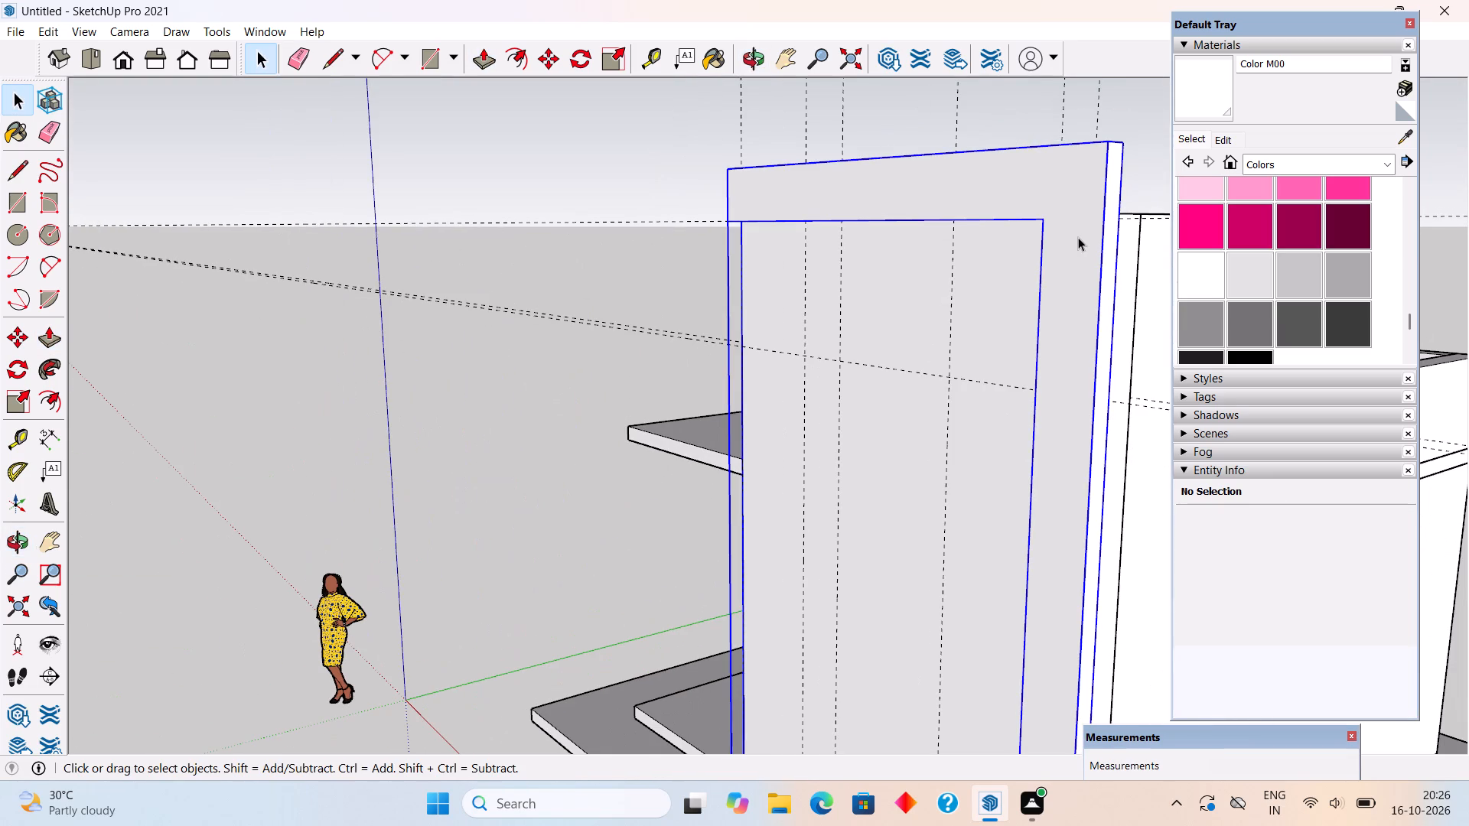
pyautogui.press('p')
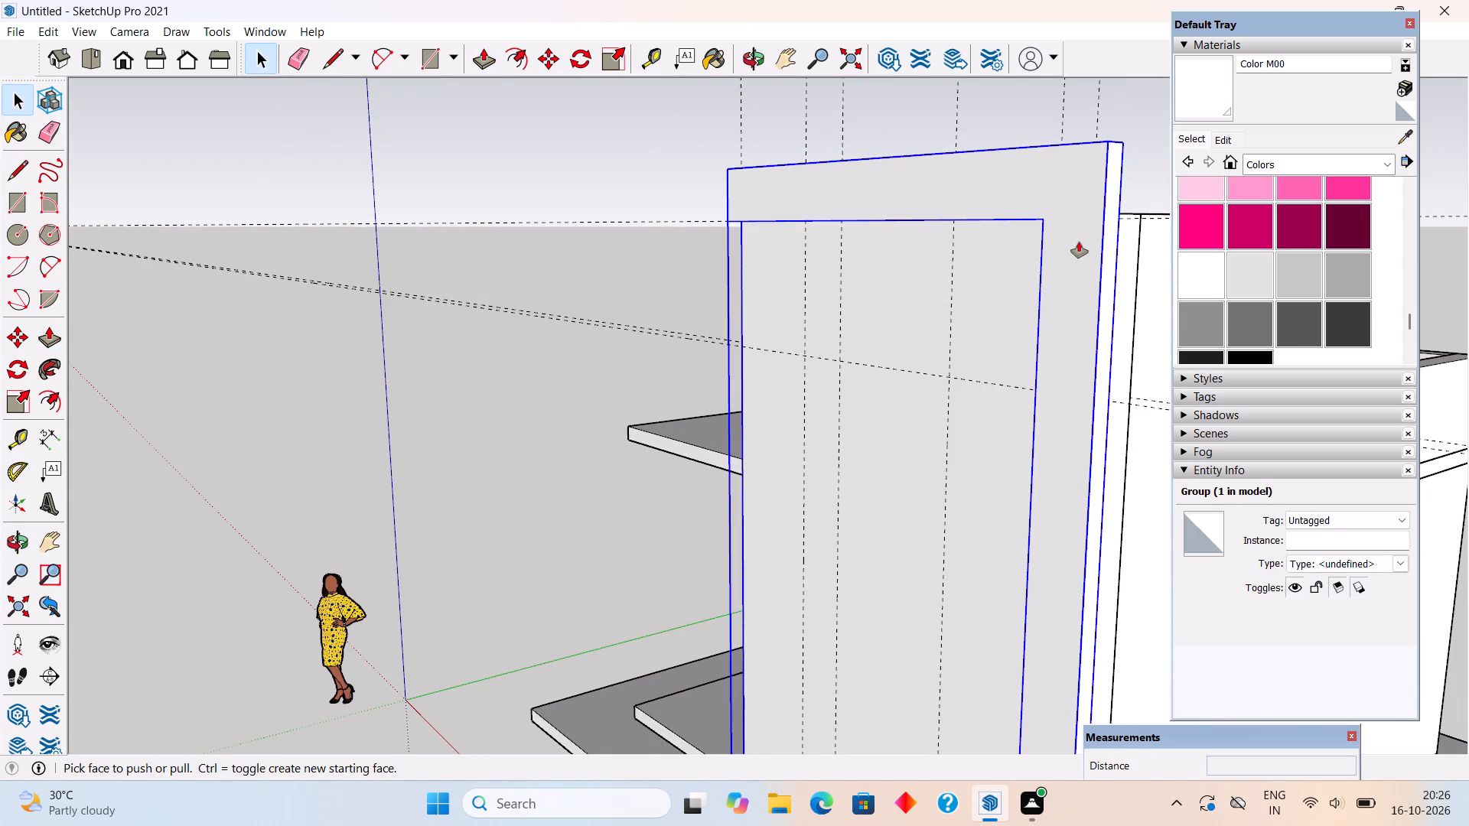
pyautogui.click(1079, 242)
pyautogui.press('space')
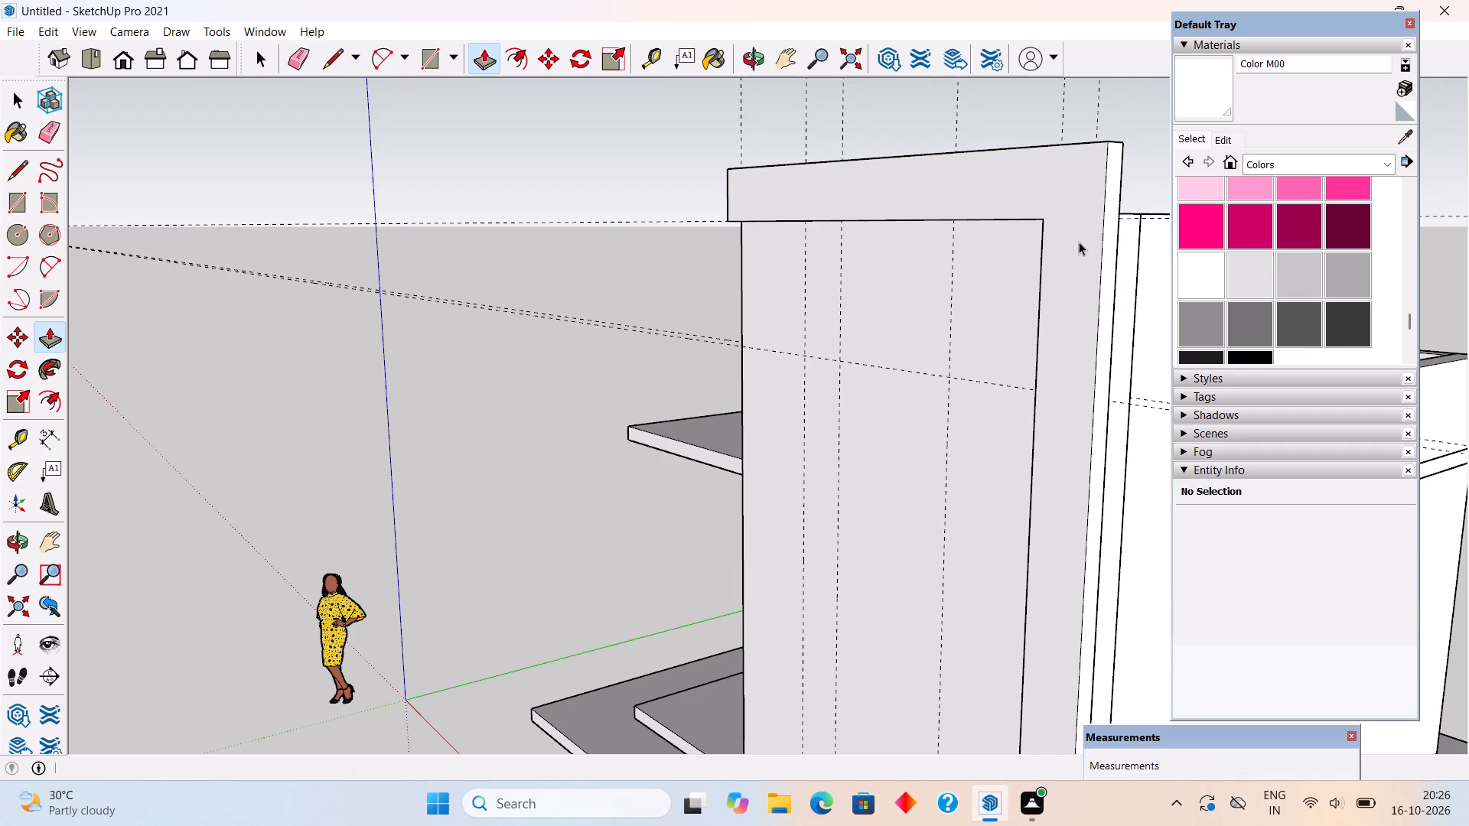
pyautogui.click(1079, 242)
pyautogui.press('Delete')
# Draw a 1' 6" by 18' 7 3/16" rectangle on the outer stairwell wall, from the base guide to the top outer corner.
pyautogui.scroll(-10, 1077, 229)
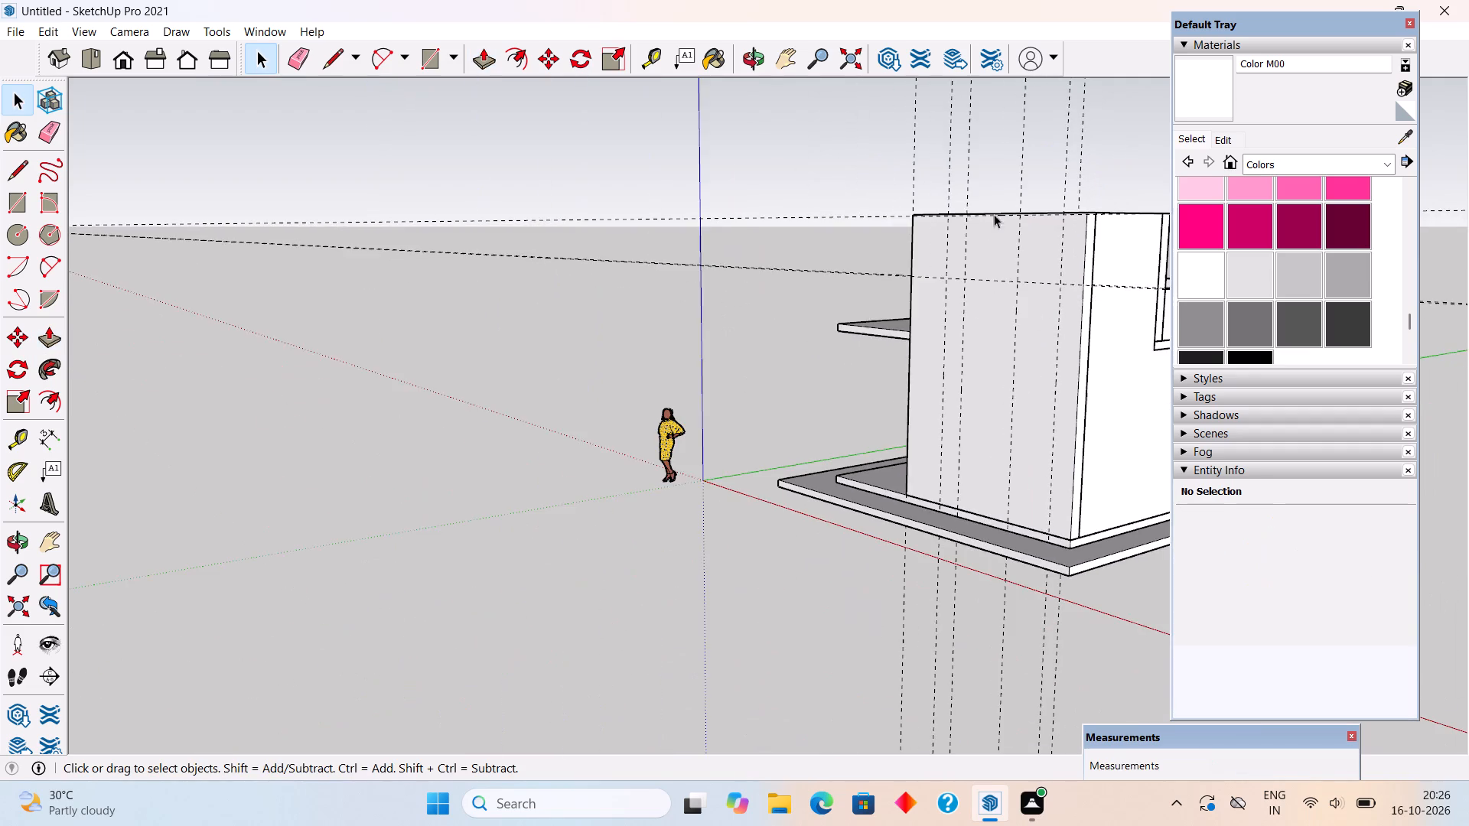
pyautogui.moveTo(961, 265); pyautogui.dragTo(1213, 278, button='middle')
pyautogui.scroll(3, 1060, 220)
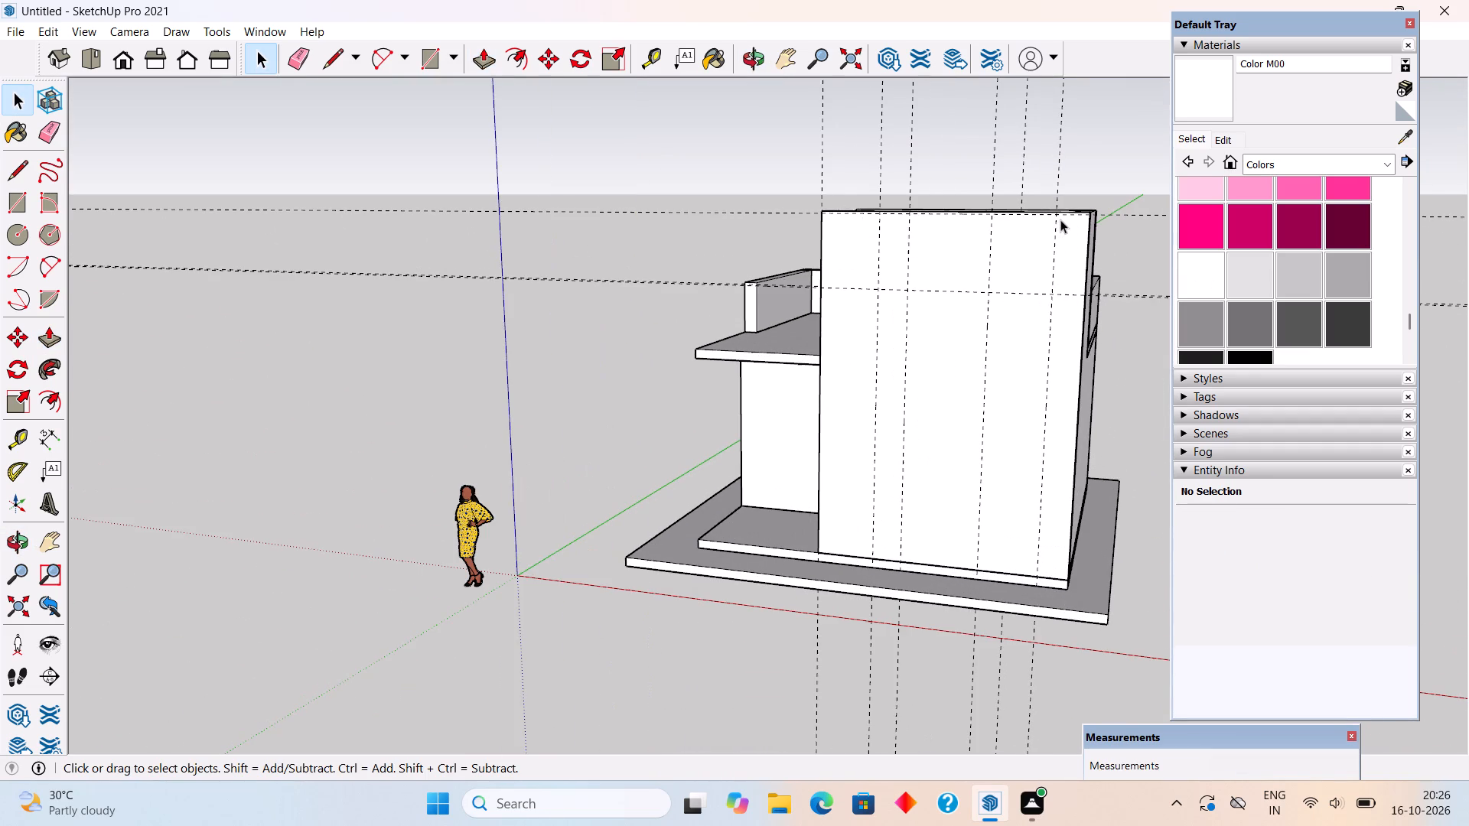
pyautogui.moveTo(1060, 220); pyautogui.dragTo(1127, 265, button='middle')
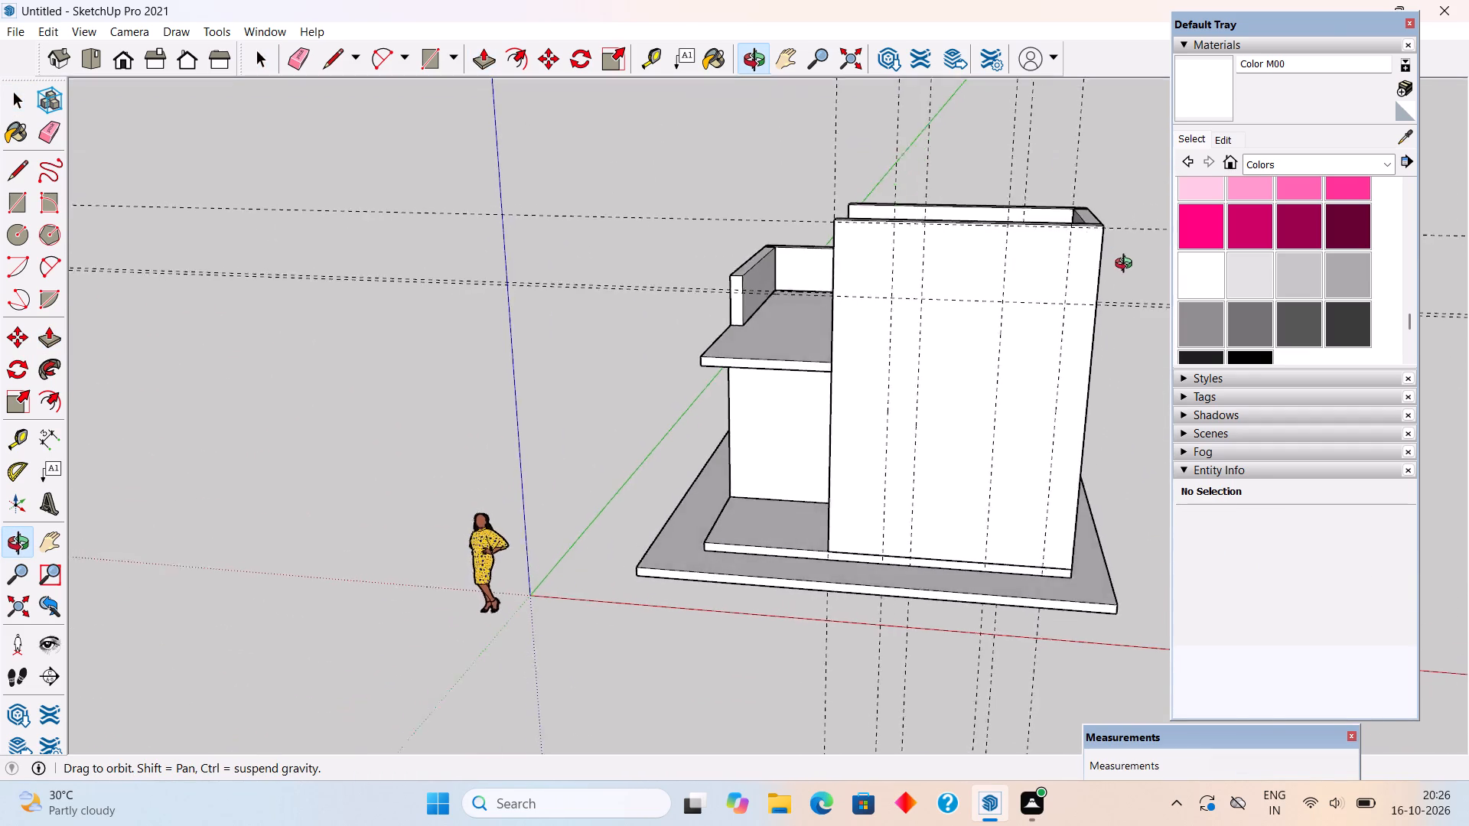
pyautogui.moveTo(1127, 265); pyautogui.dragTo(1058, 346, button='middle')
pyautogui.scroll(3, 1063, 309)
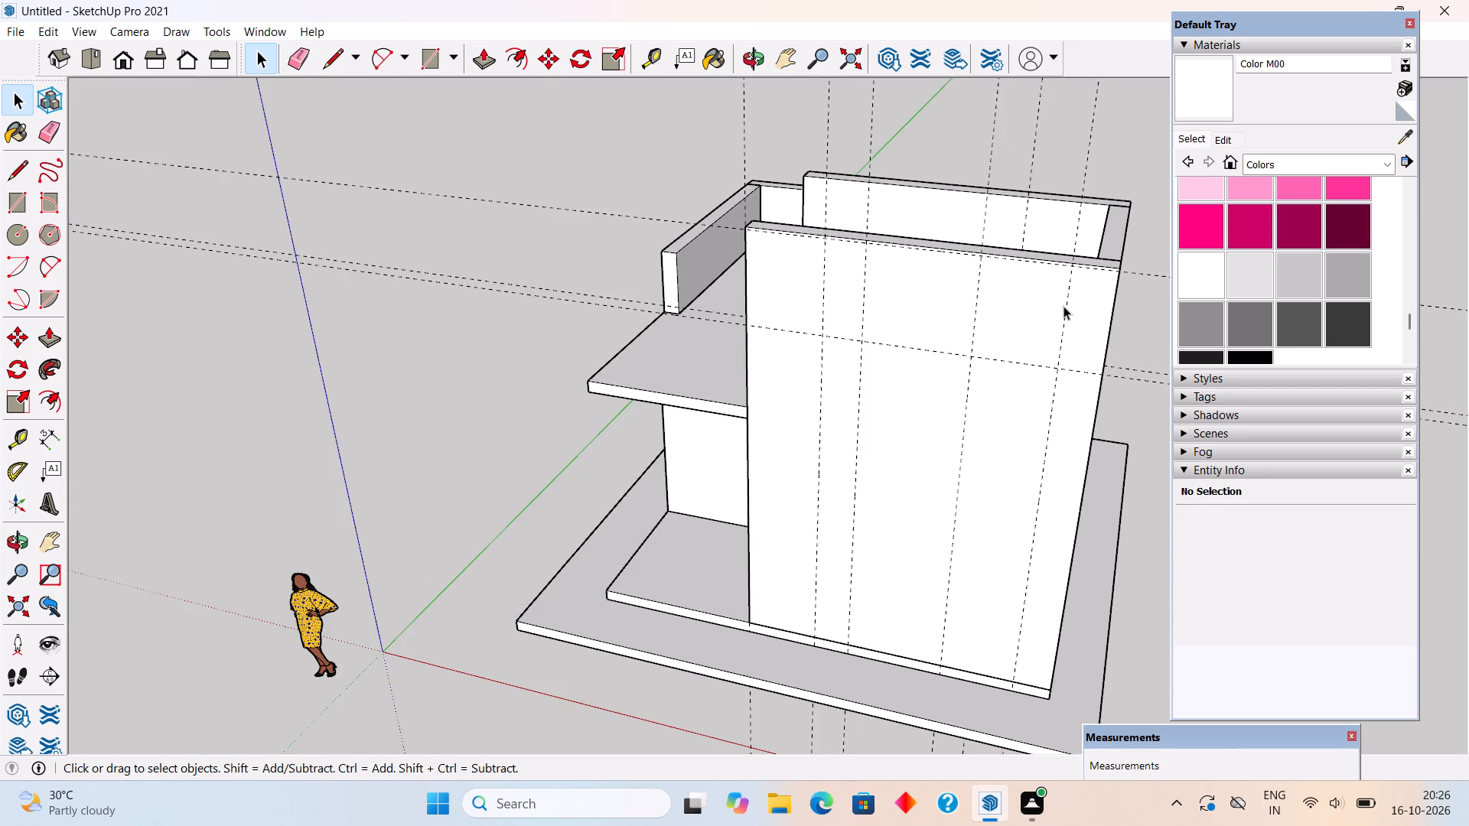
pyautogui.moveTo(1079, 277); pyautogui.dragTo(1126, 228, button='middle')
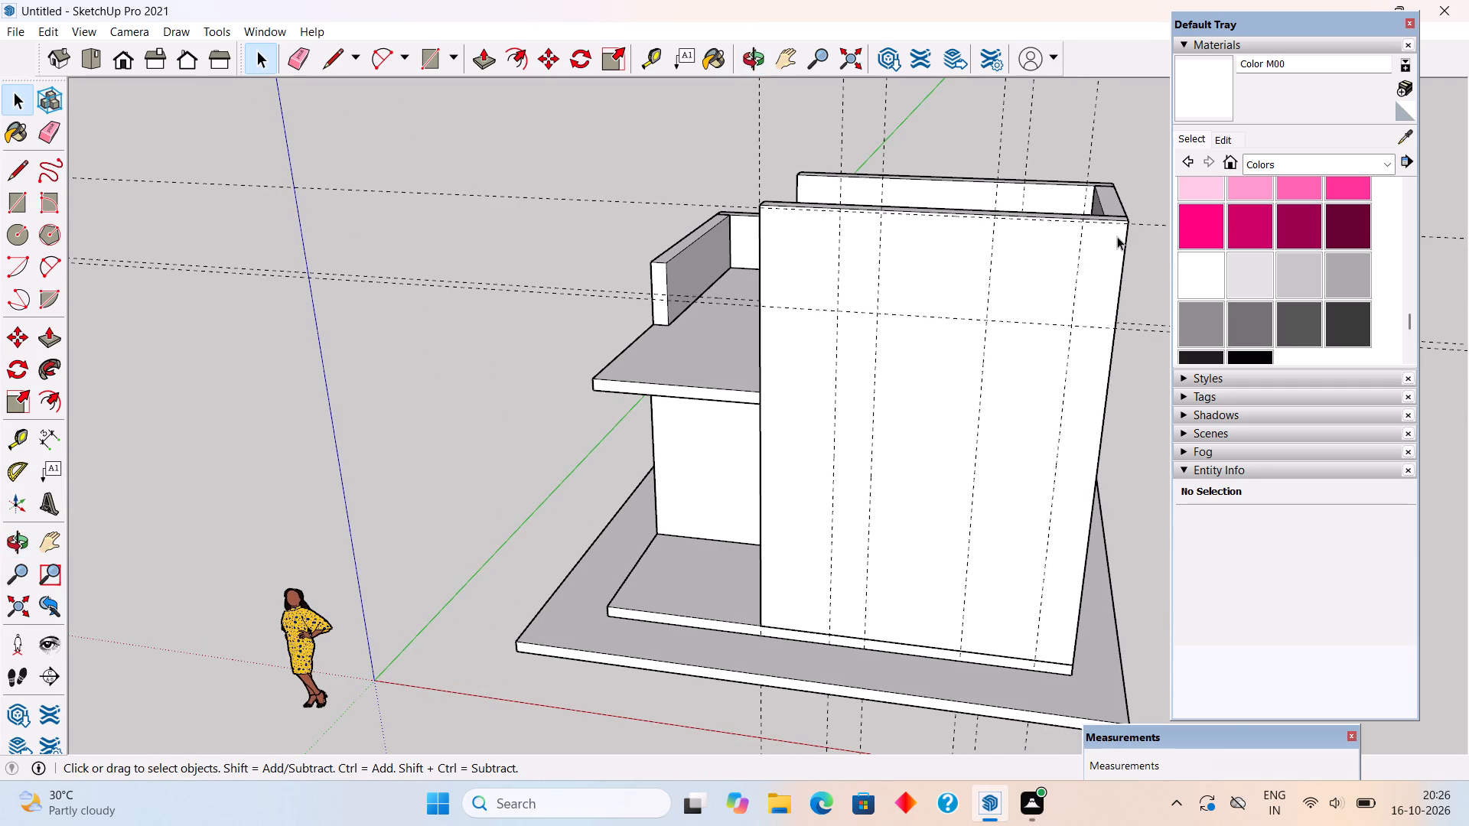
pyautogui.press('r')
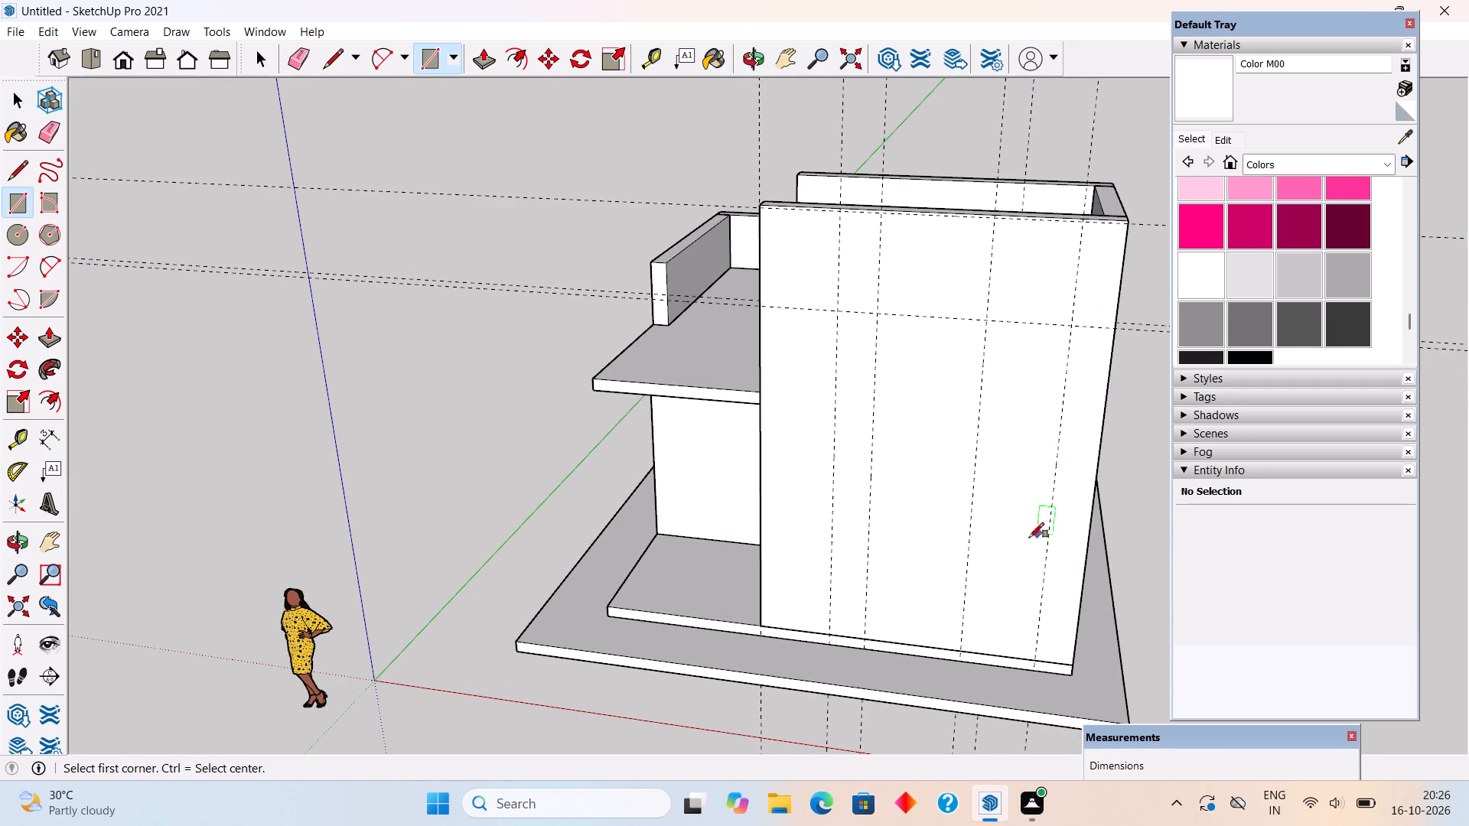
pyautogui.click(1037, 668)
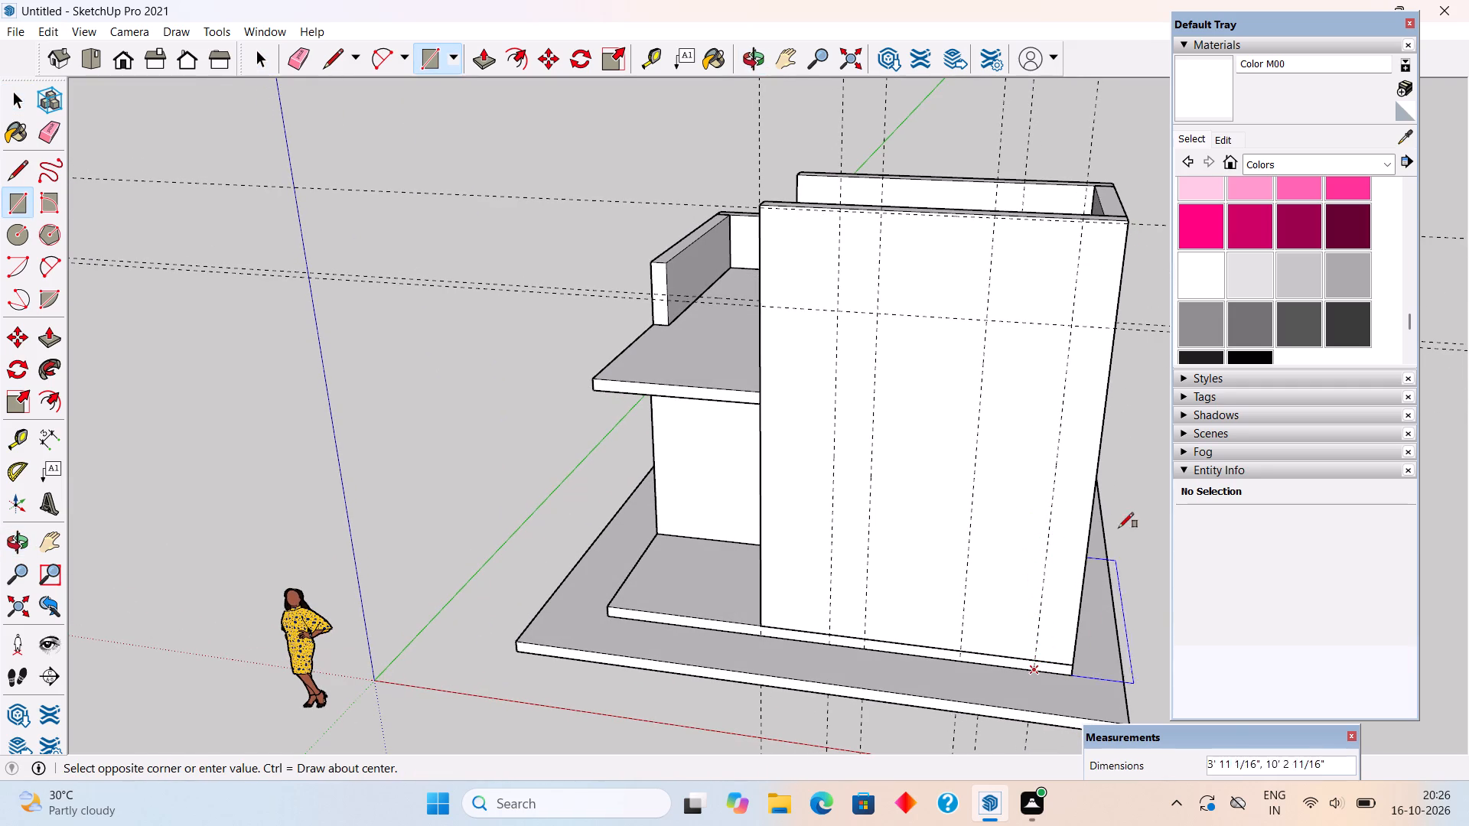
pyautogui.click(1129, 227)
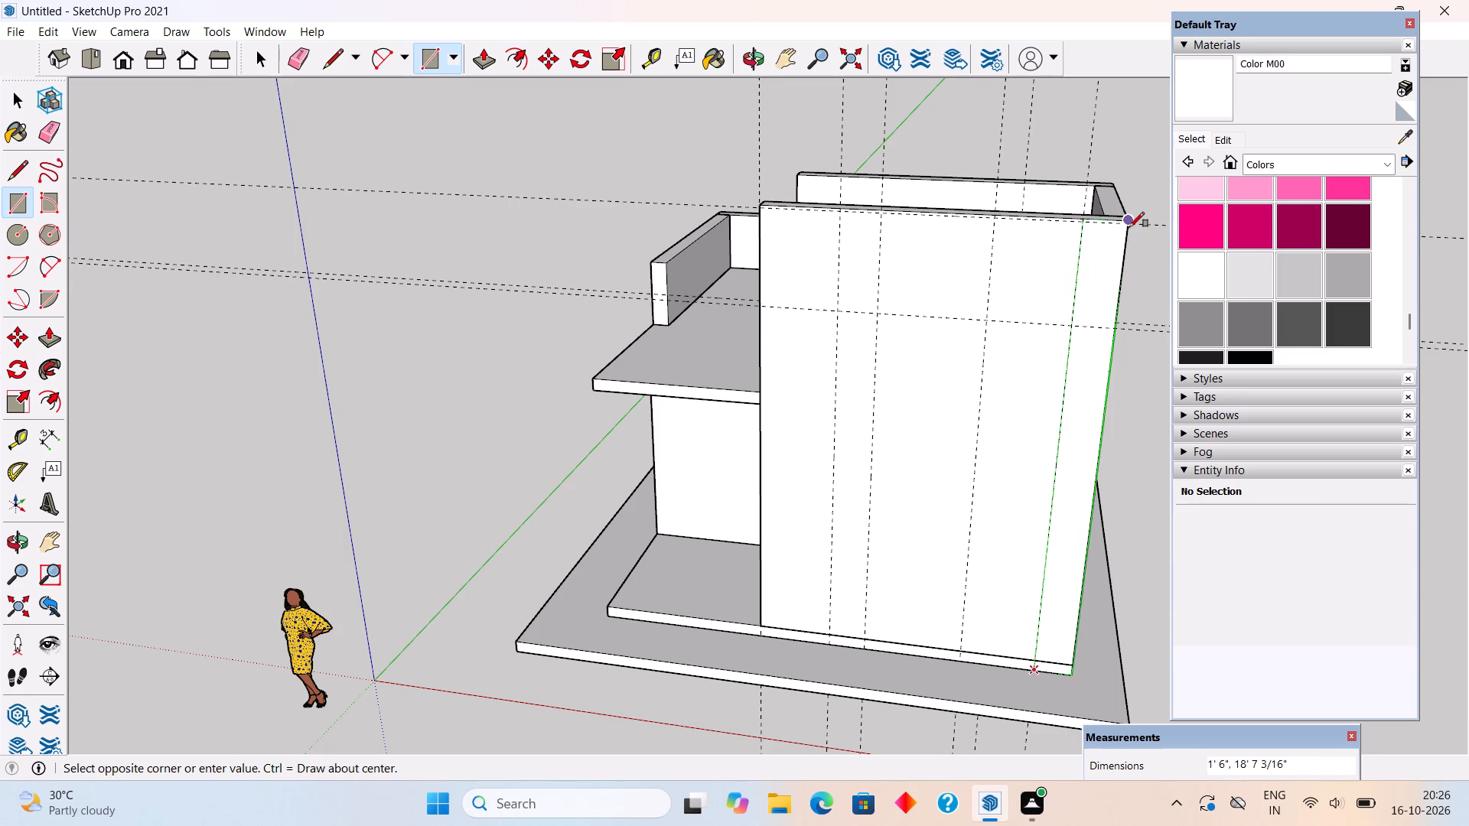
# Pull the new vertical strip outward 6" from the outer stairwell wall.
pyautogui.press('p')
pyautogui.click(1109, 272)
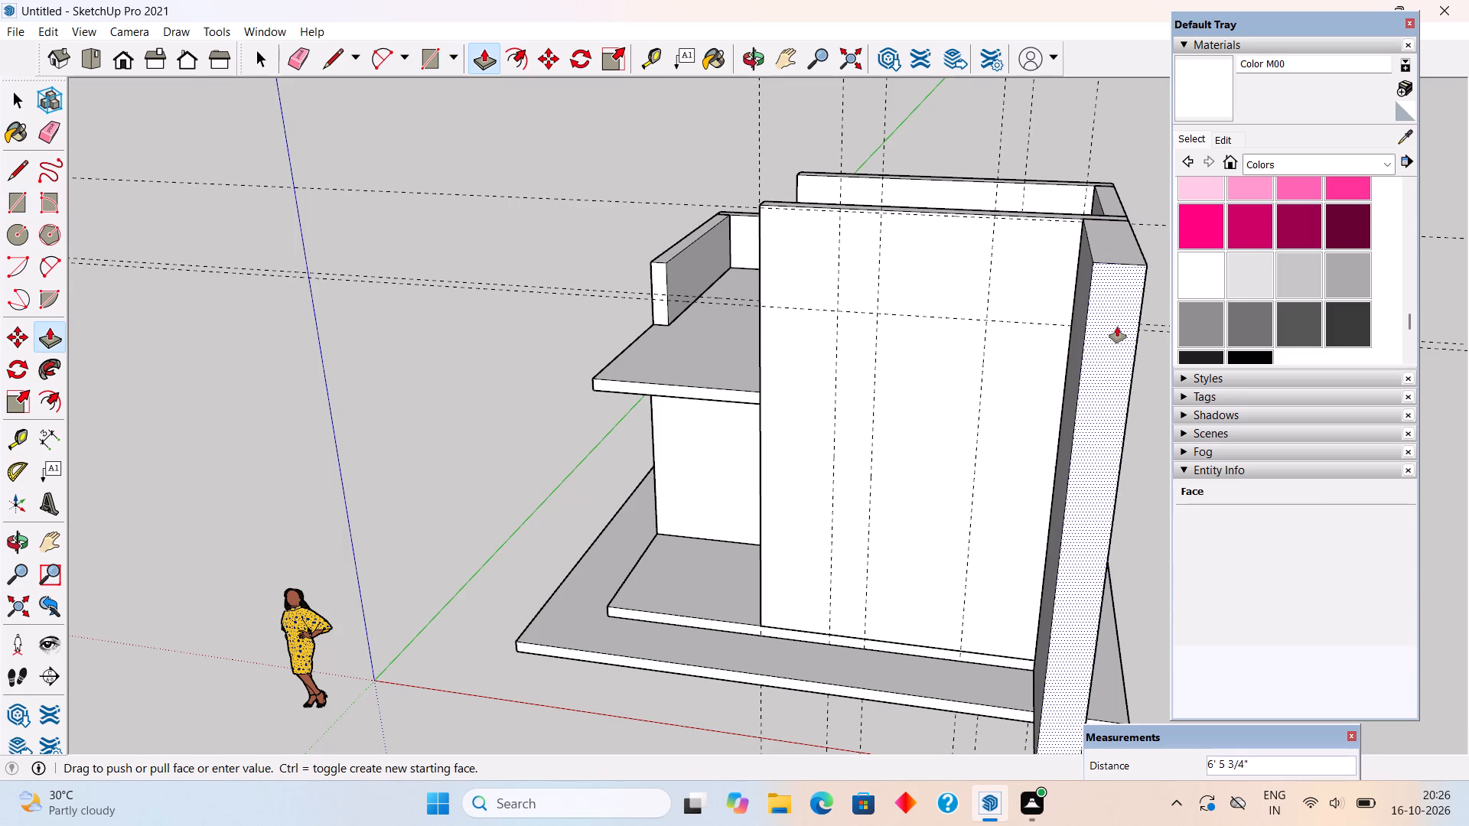
pyautogui.write('6"')
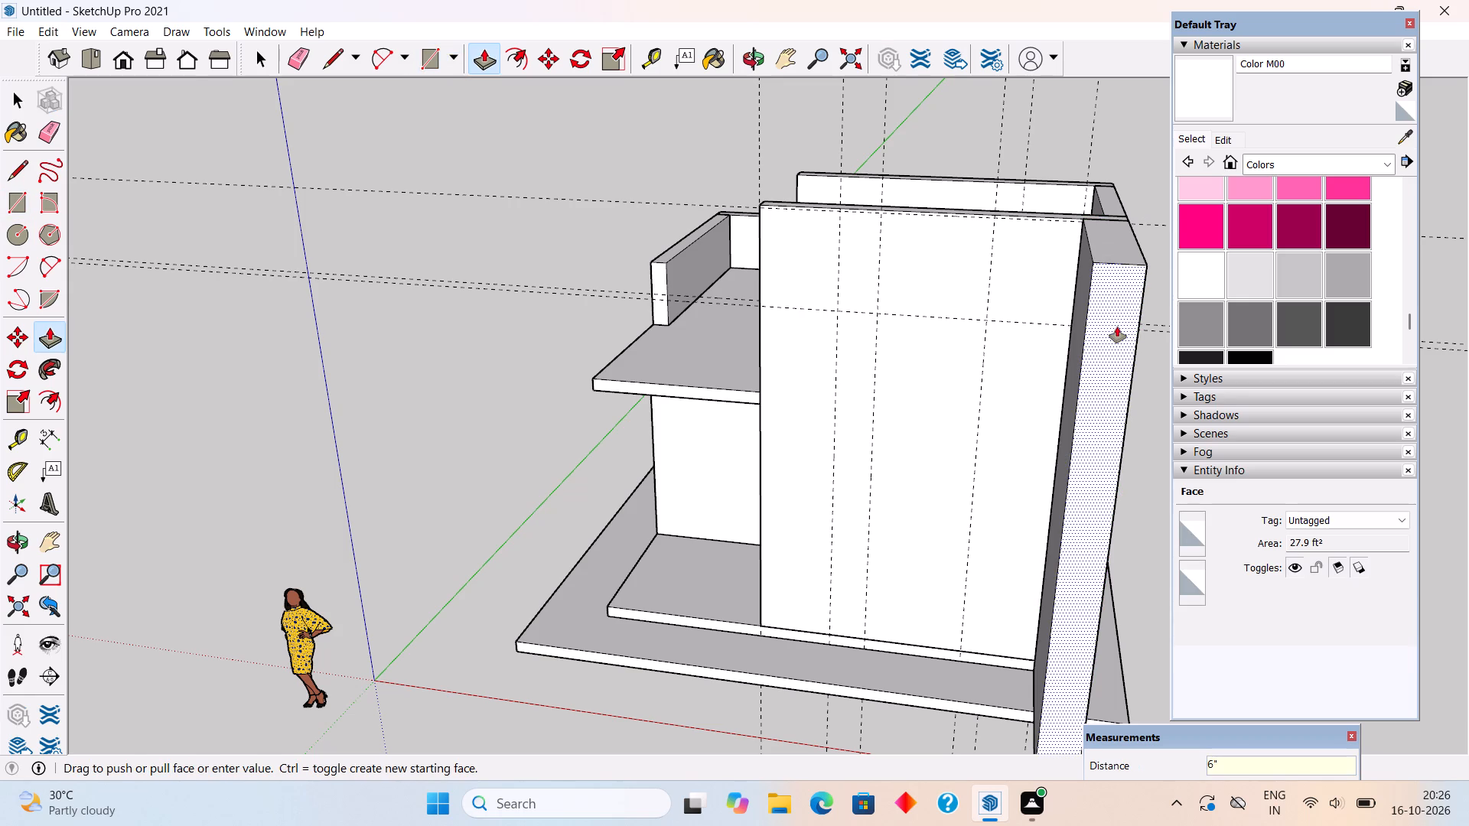
pyautogui.write('6"')
pyautogui.press('Return')
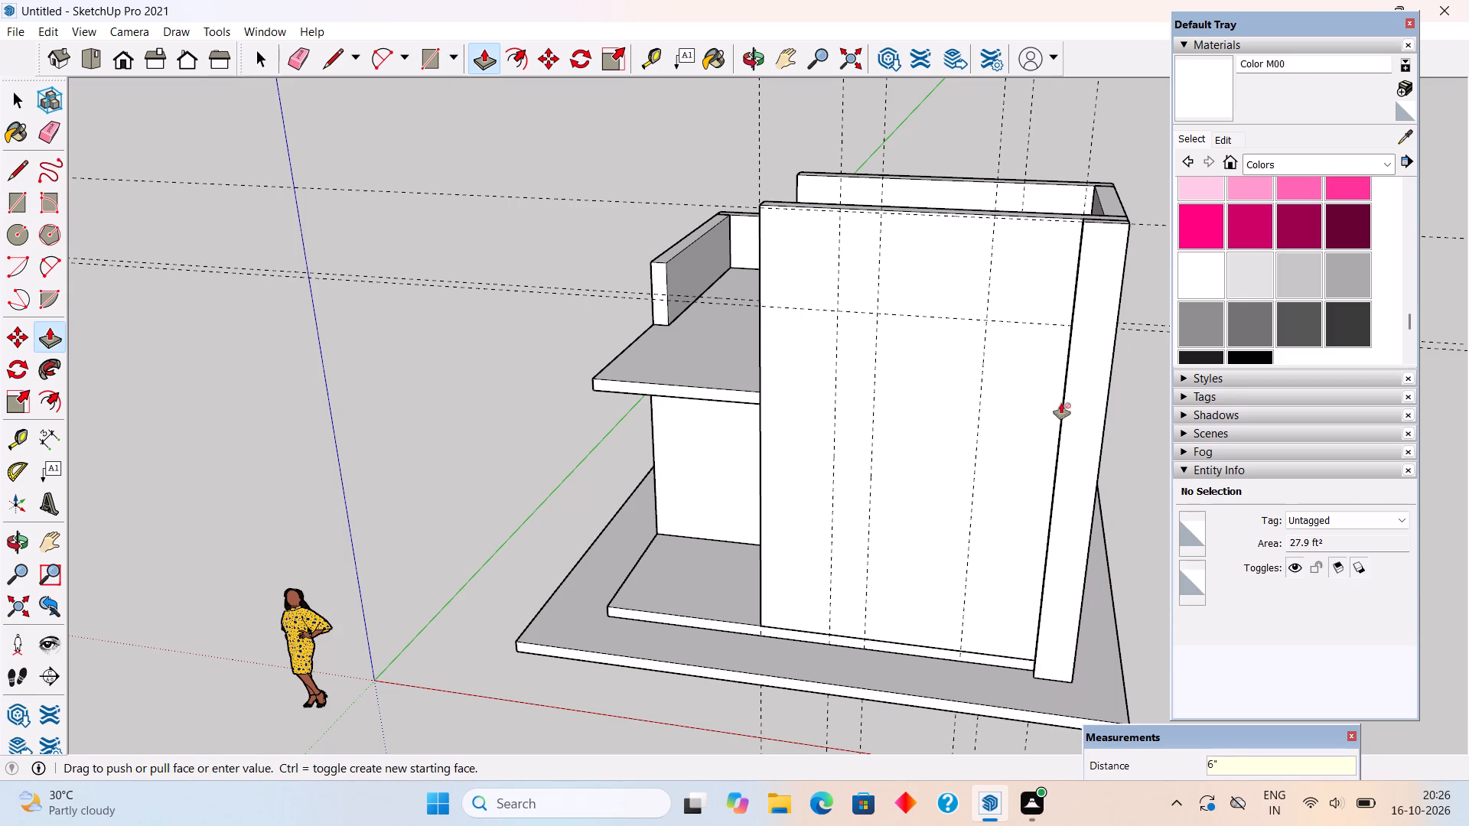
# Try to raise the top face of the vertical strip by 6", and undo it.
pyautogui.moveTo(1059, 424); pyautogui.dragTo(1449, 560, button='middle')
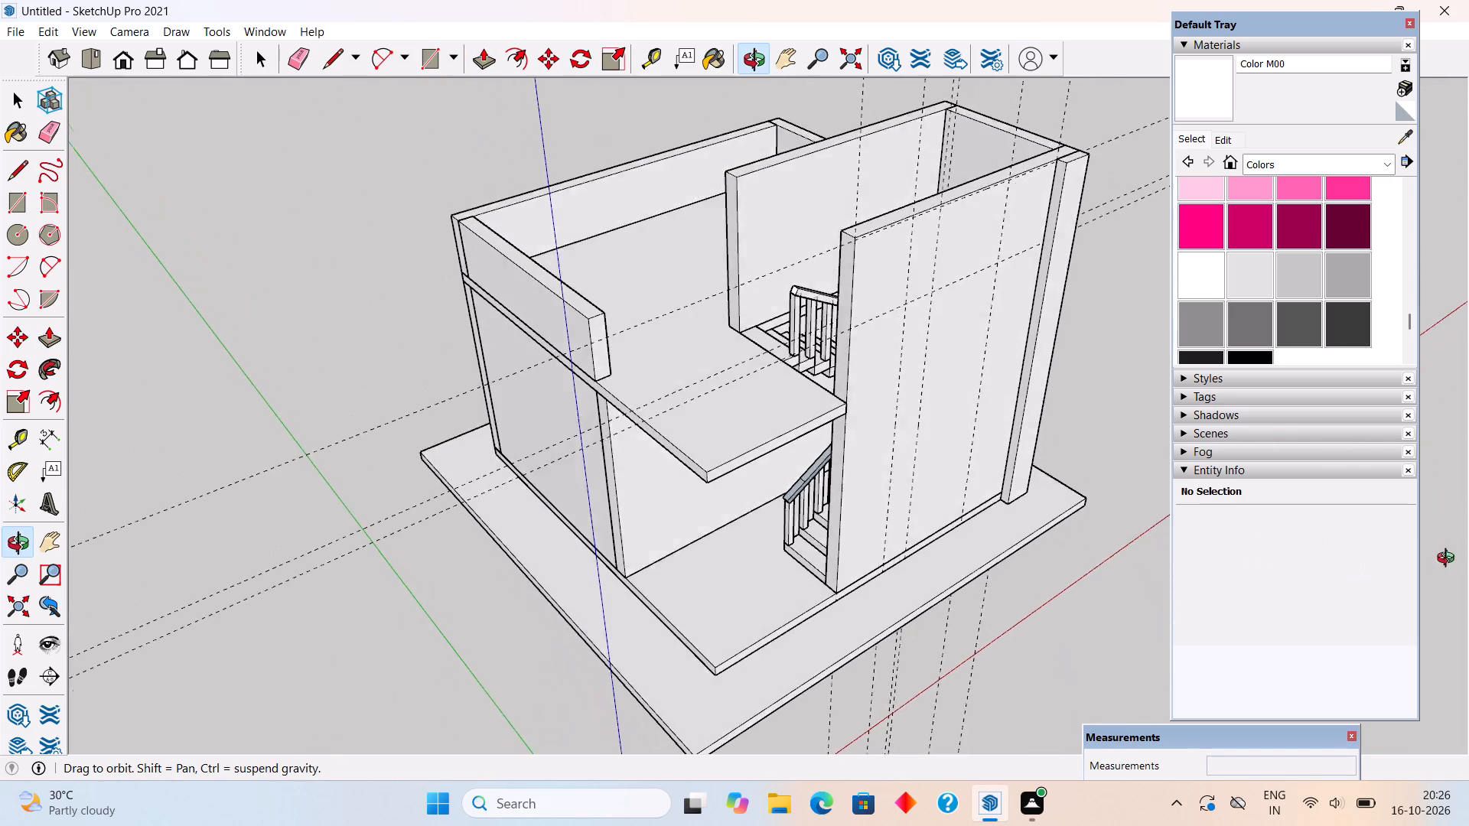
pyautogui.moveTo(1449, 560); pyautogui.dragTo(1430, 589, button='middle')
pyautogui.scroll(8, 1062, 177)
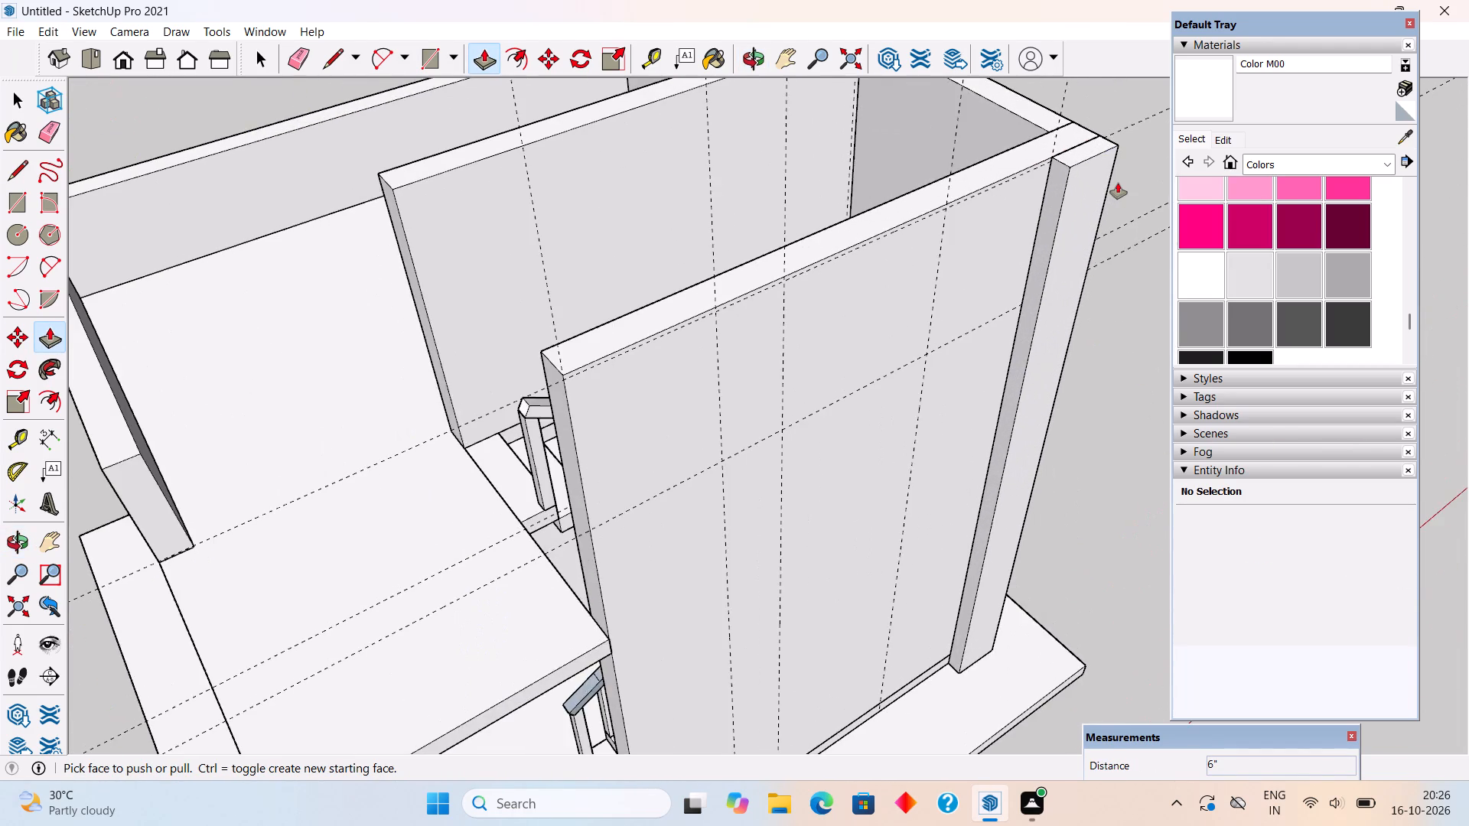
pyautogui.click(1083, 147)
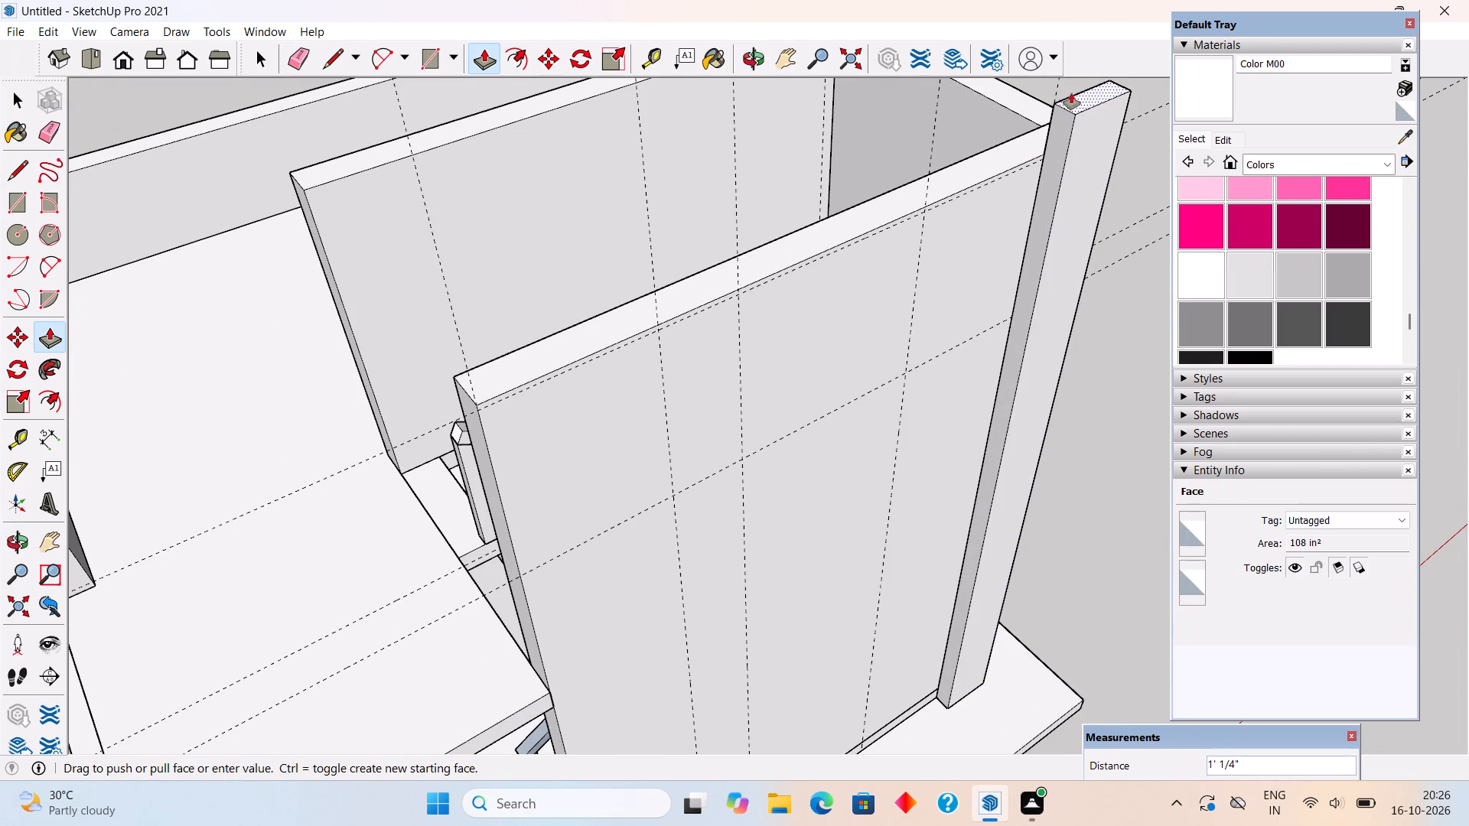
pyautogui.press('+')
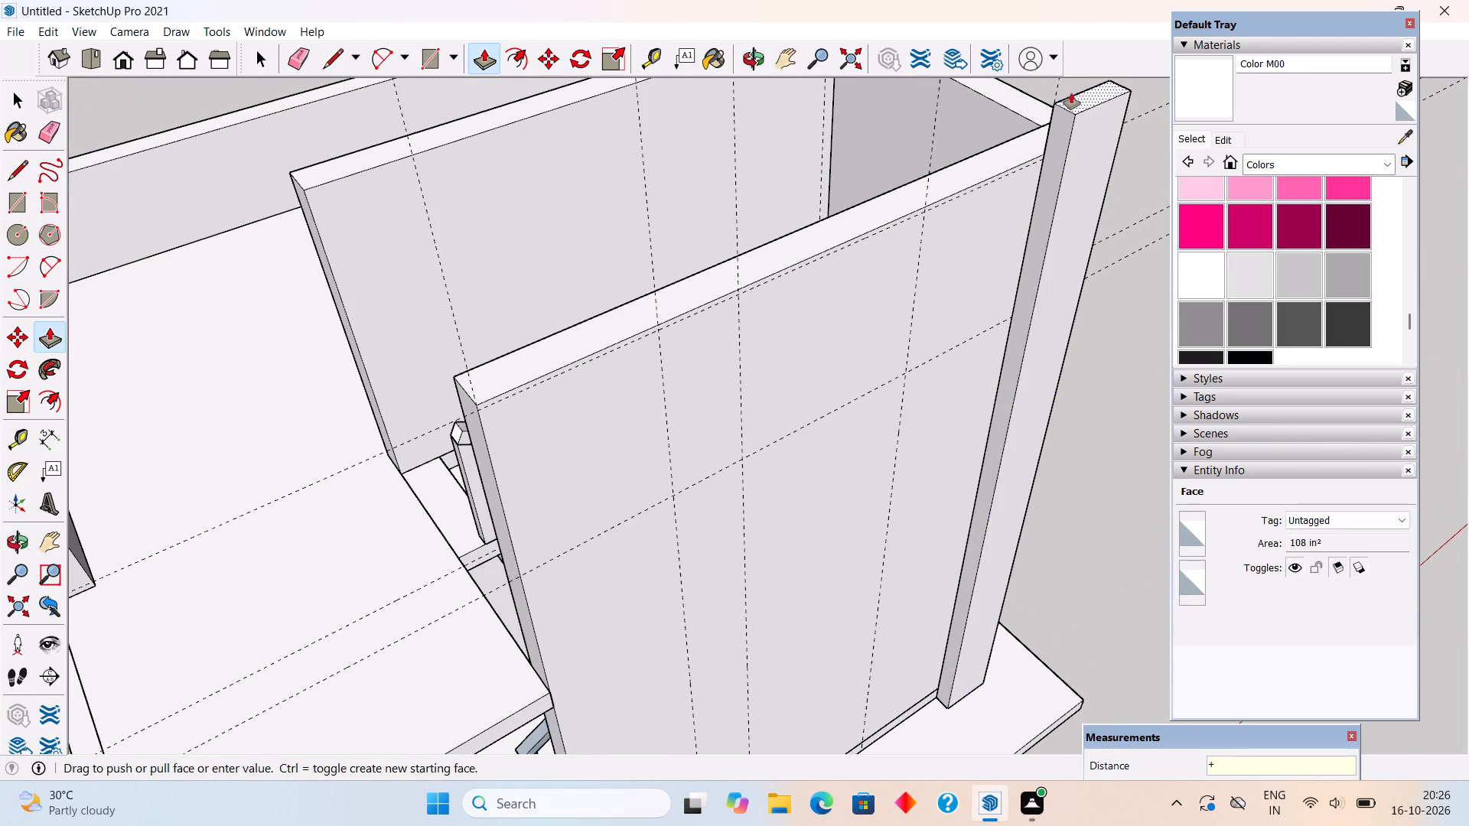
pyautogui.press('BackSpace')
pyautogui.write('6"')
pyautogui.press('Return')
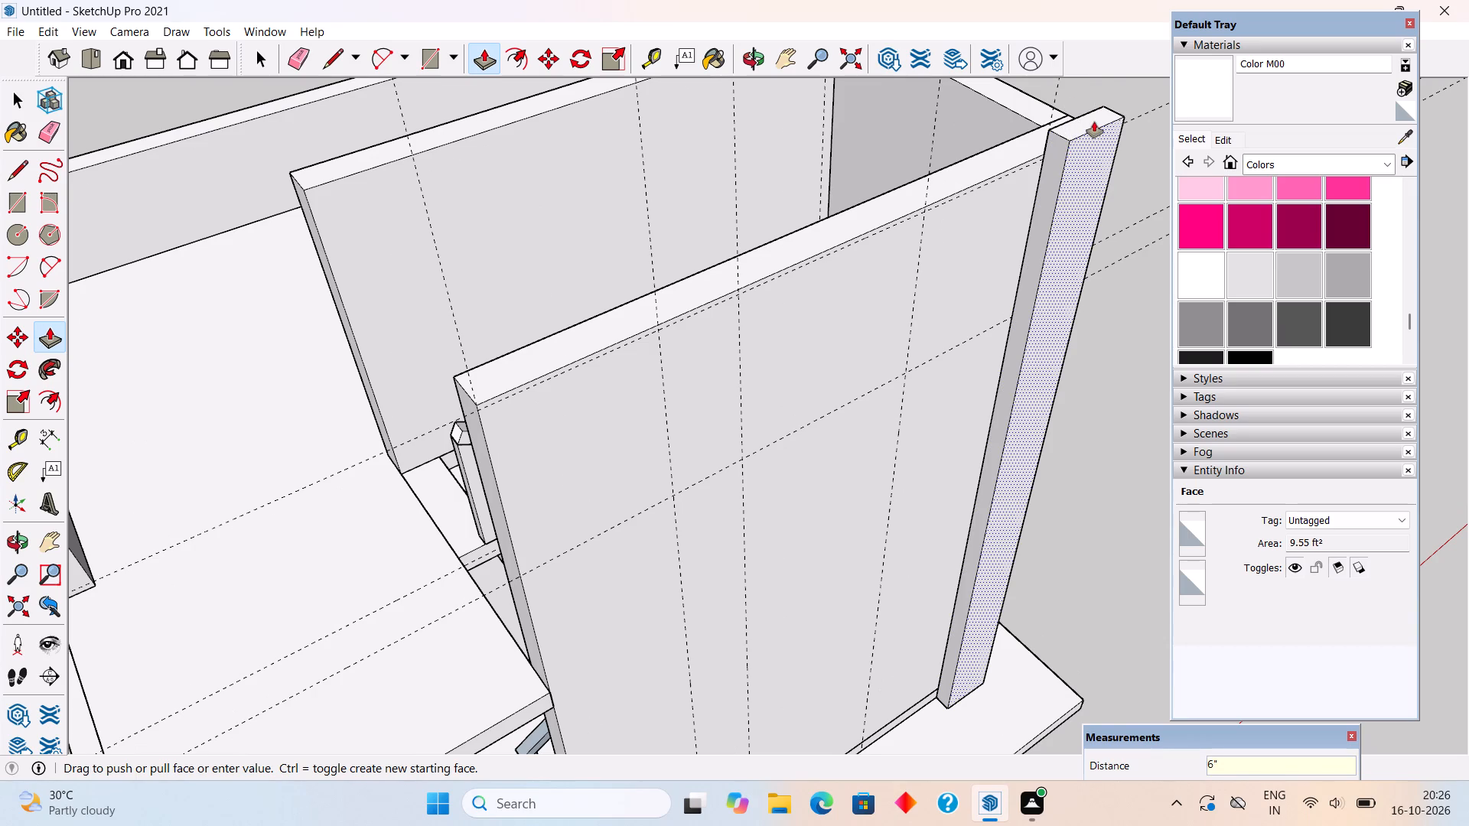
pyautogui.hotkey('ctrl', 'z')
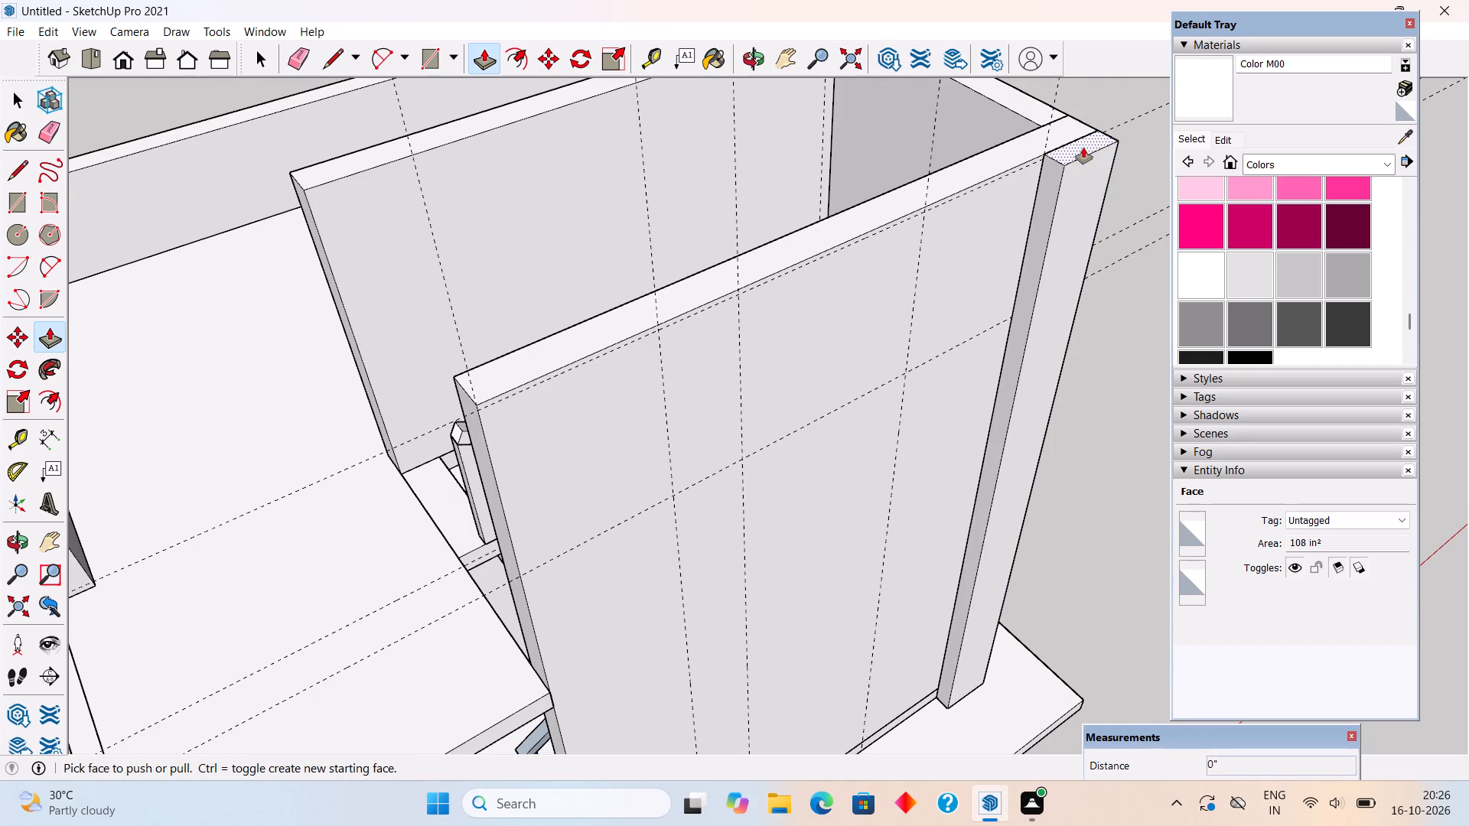
# Pull the top face of the vertical strip up 1.5' above the outer stairwell wall.
pyautogui.click(1083, 148)
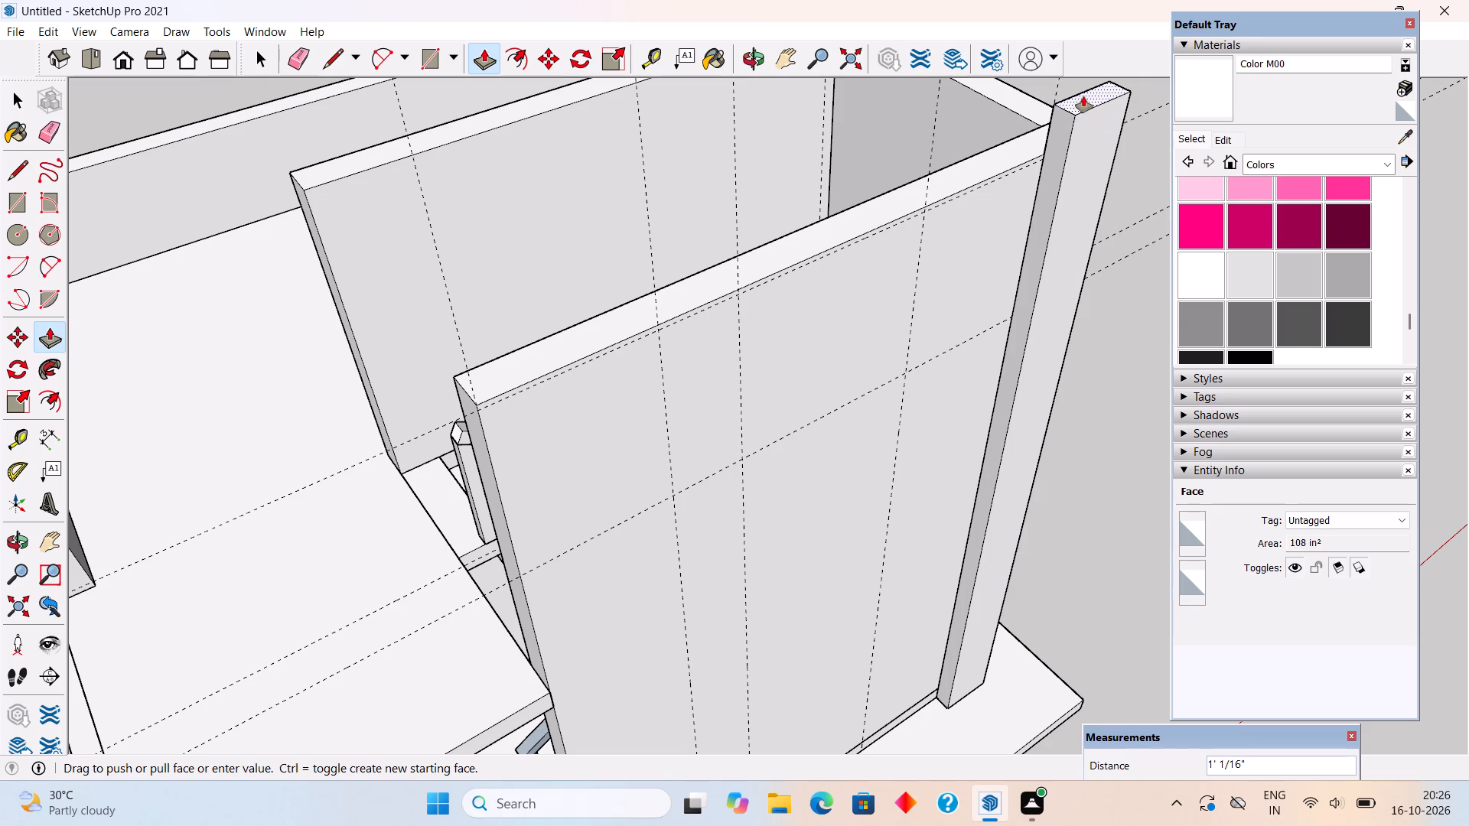
pyautogui.write('1.')
pyautogui.write("5'")
pyautogui.press('Return')
pyautogui.press('space')
# Split the strip's inner side face at wall-top level and pull the upper part 11' 6" to the wall's far end.
pyautogui.write('l')
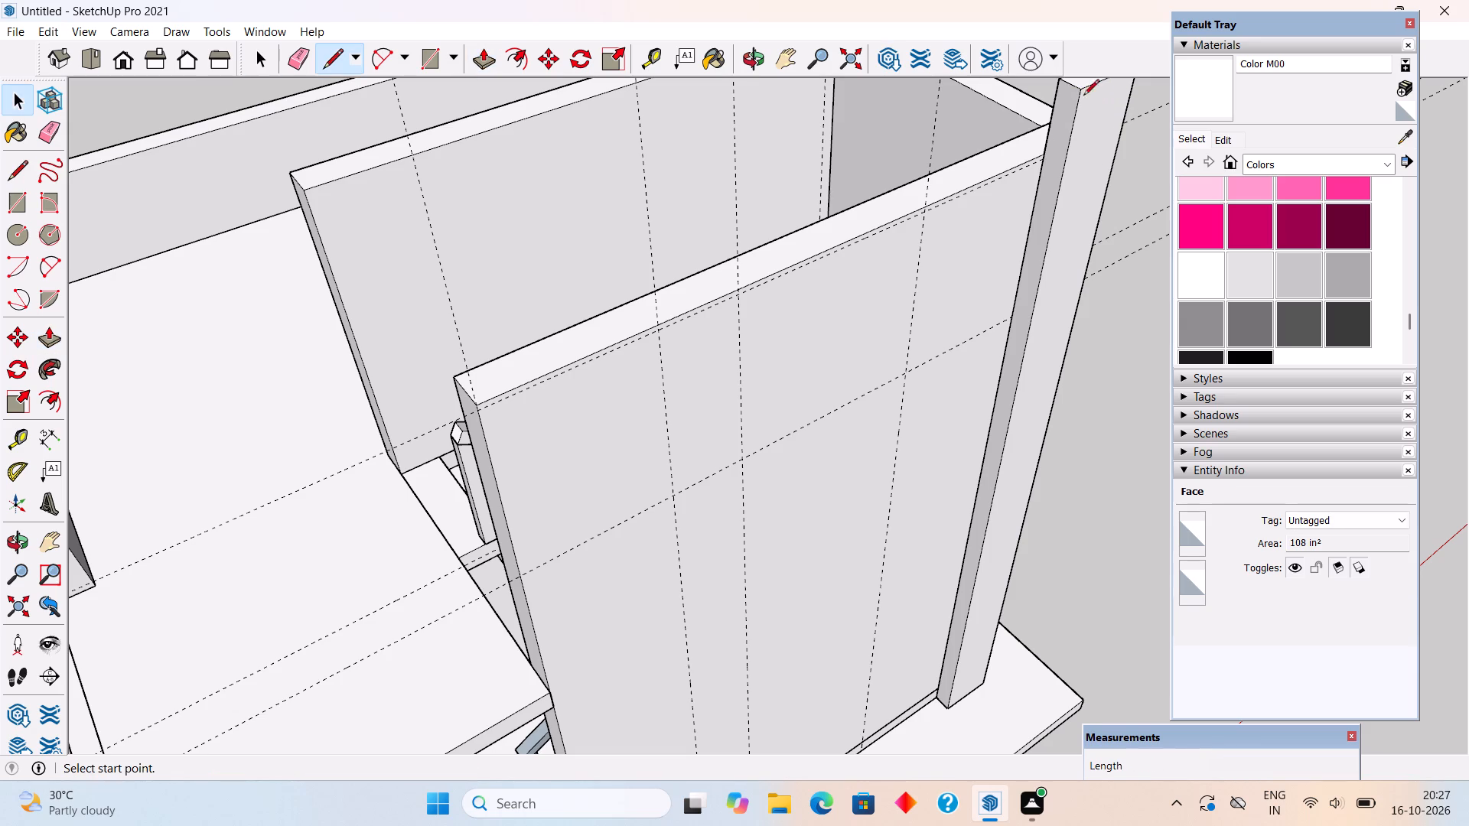
pyautogui.click(1045, 153)
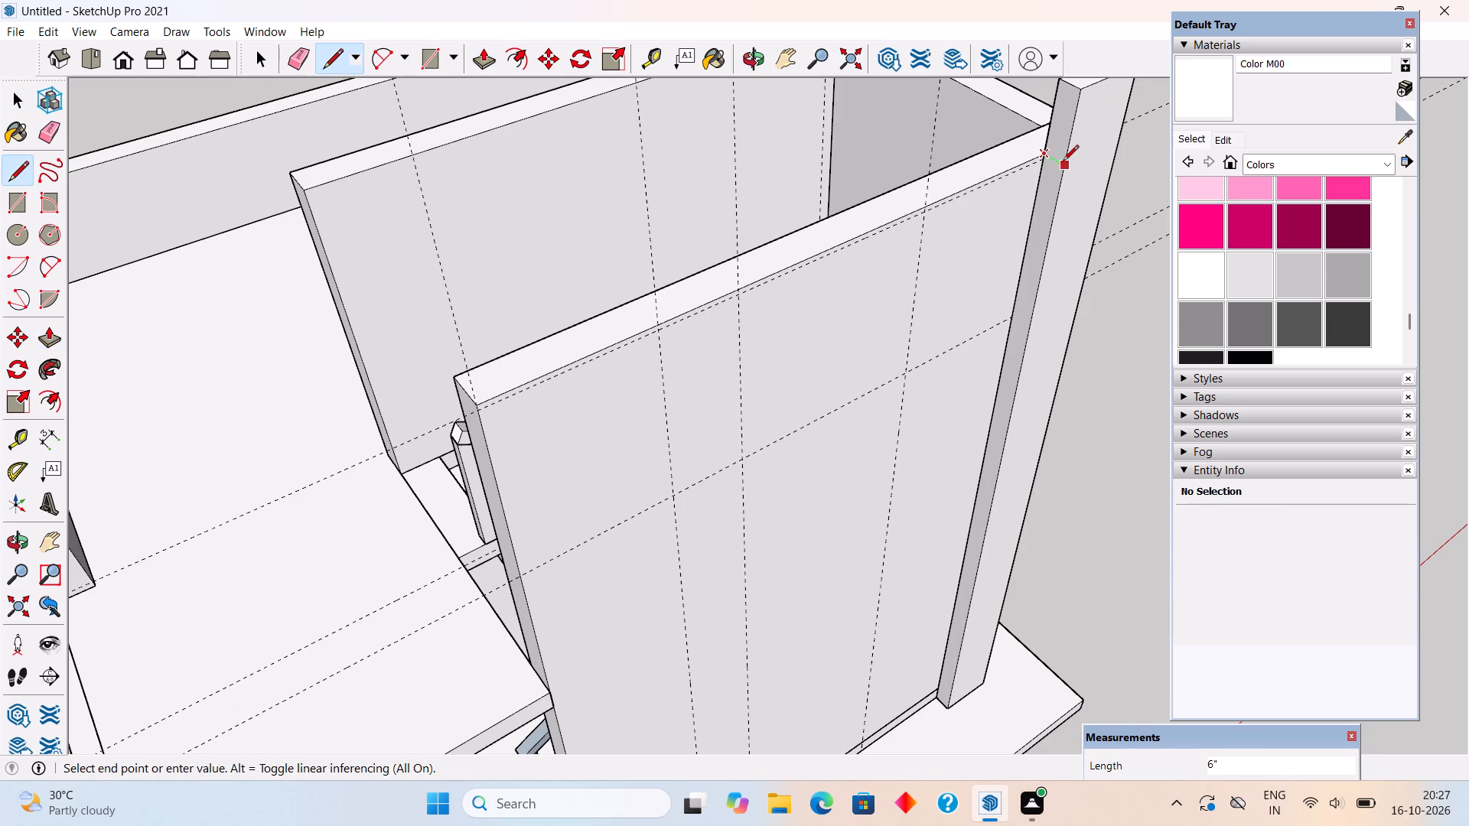
pyautogui.click(1063, 162)
pyautogui.press('p')
pyautogui.click(1057, 135)
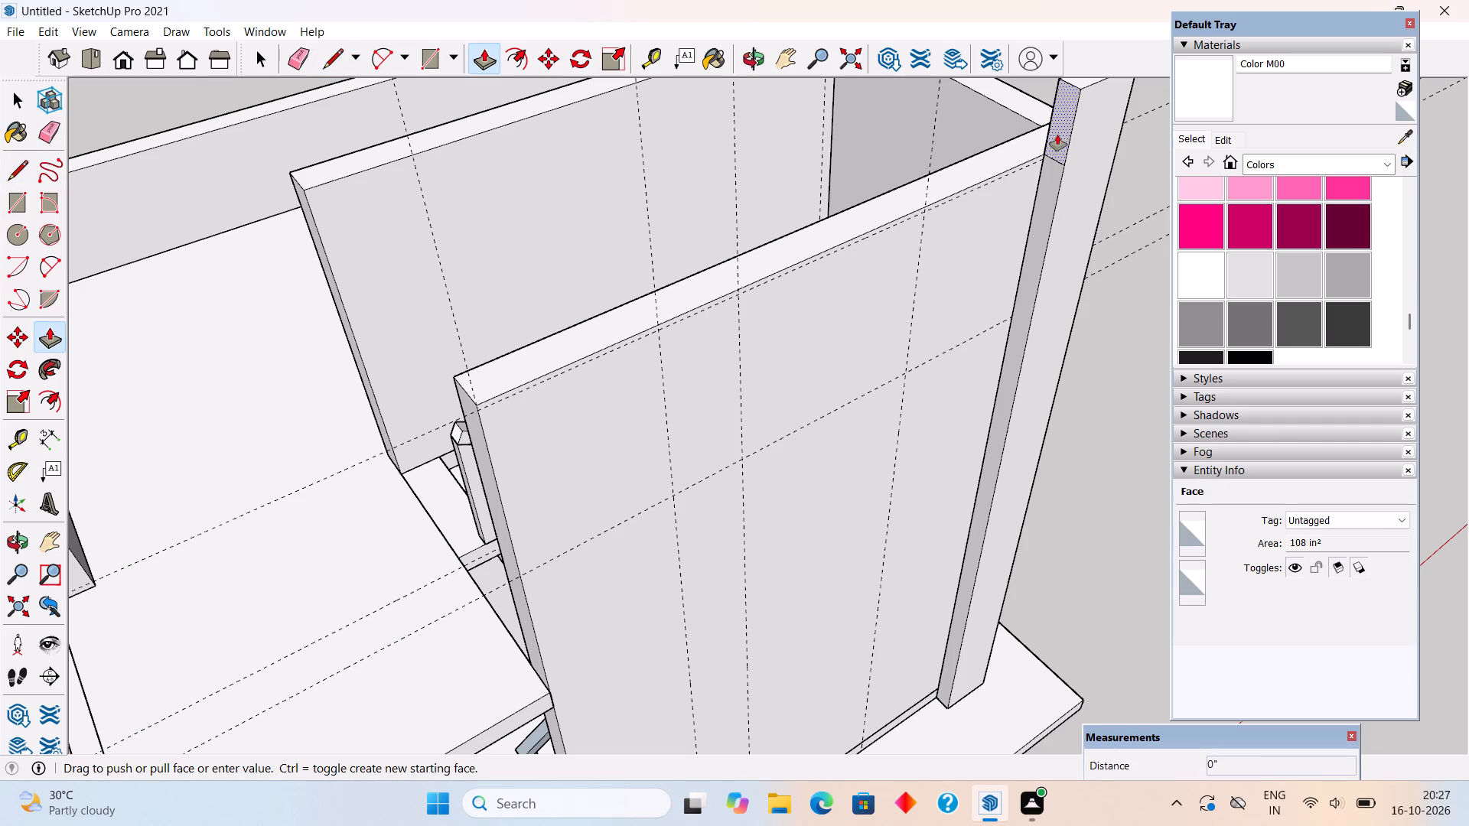
pyautogui.click(491, 444)
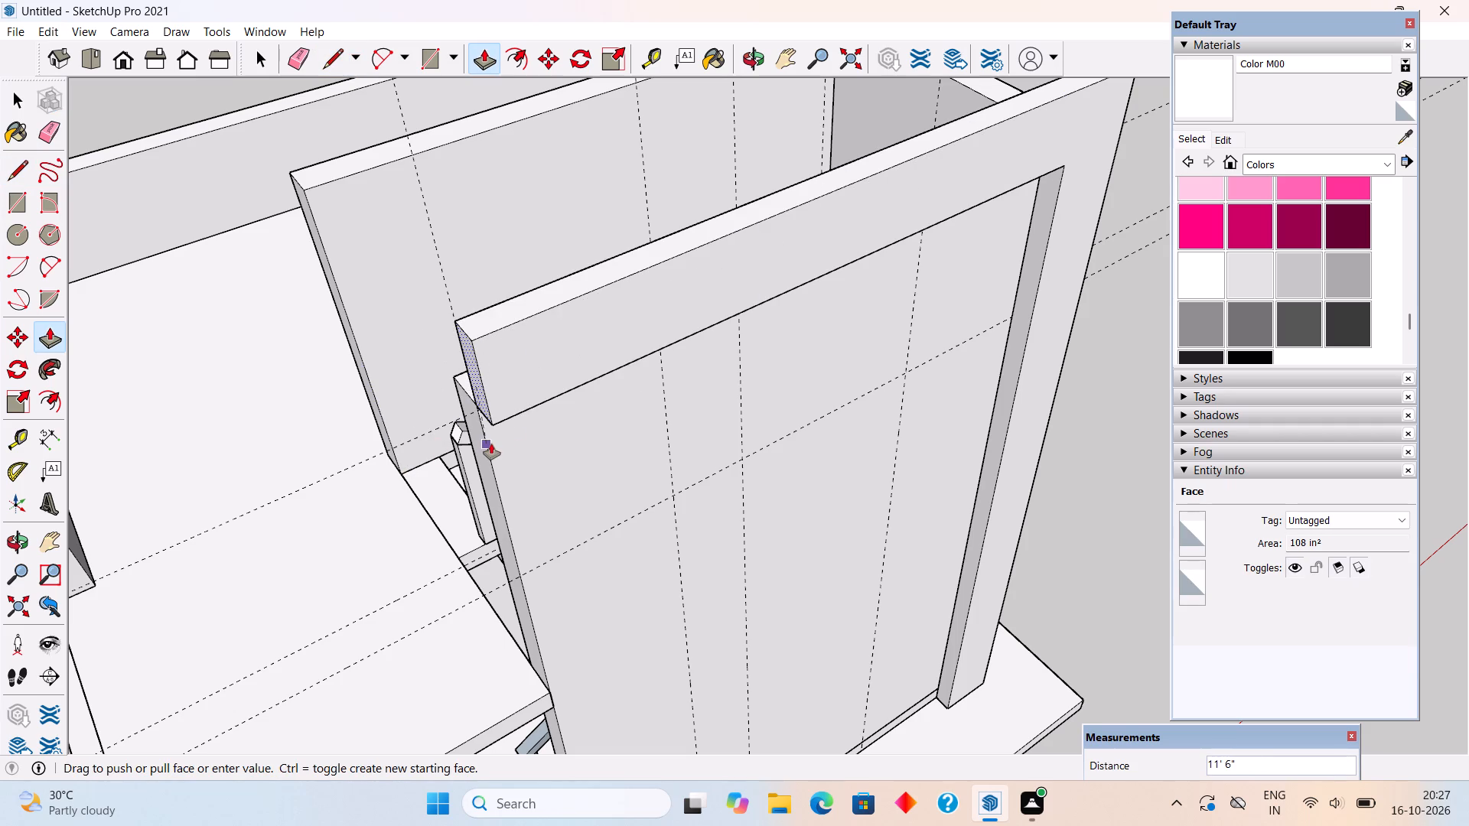
# Extend the end face of the horizontal beam another 1.5' past the outer wall's end.
pyautogui.click(487, 408)
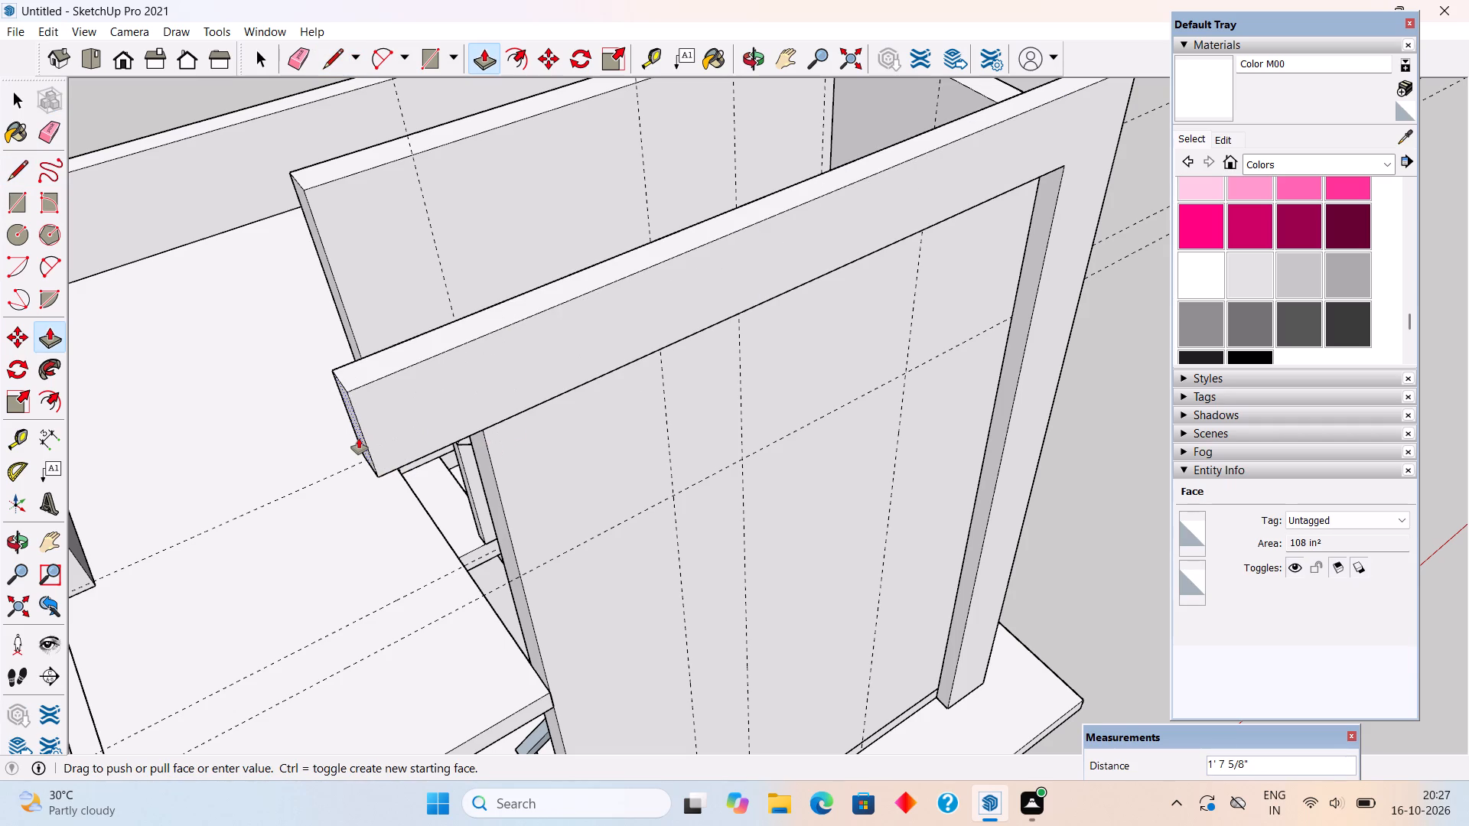
pyautogui.write("1.5'")
pyautogui.press('Return')
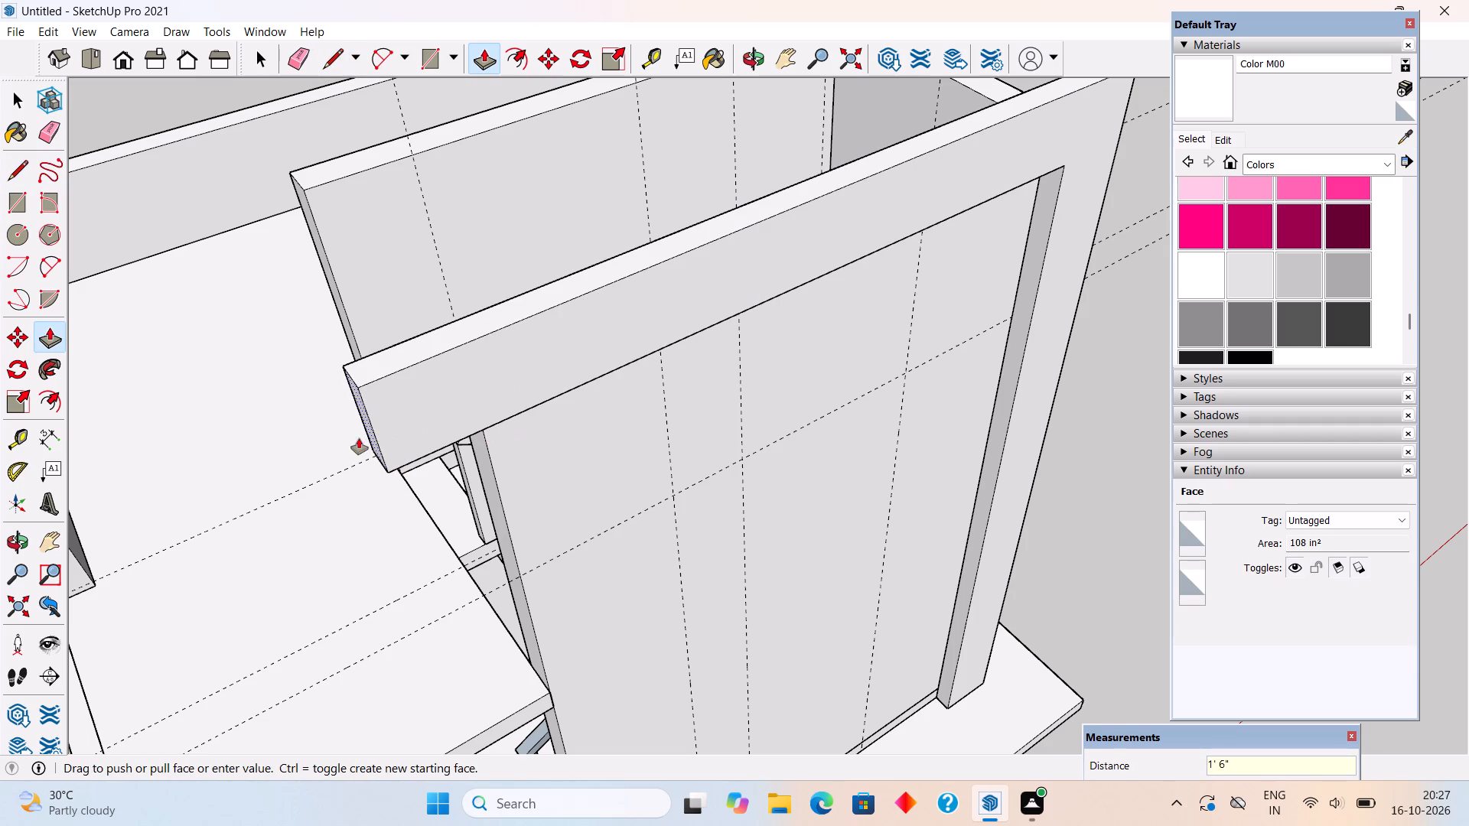
pyautogui.press('space')
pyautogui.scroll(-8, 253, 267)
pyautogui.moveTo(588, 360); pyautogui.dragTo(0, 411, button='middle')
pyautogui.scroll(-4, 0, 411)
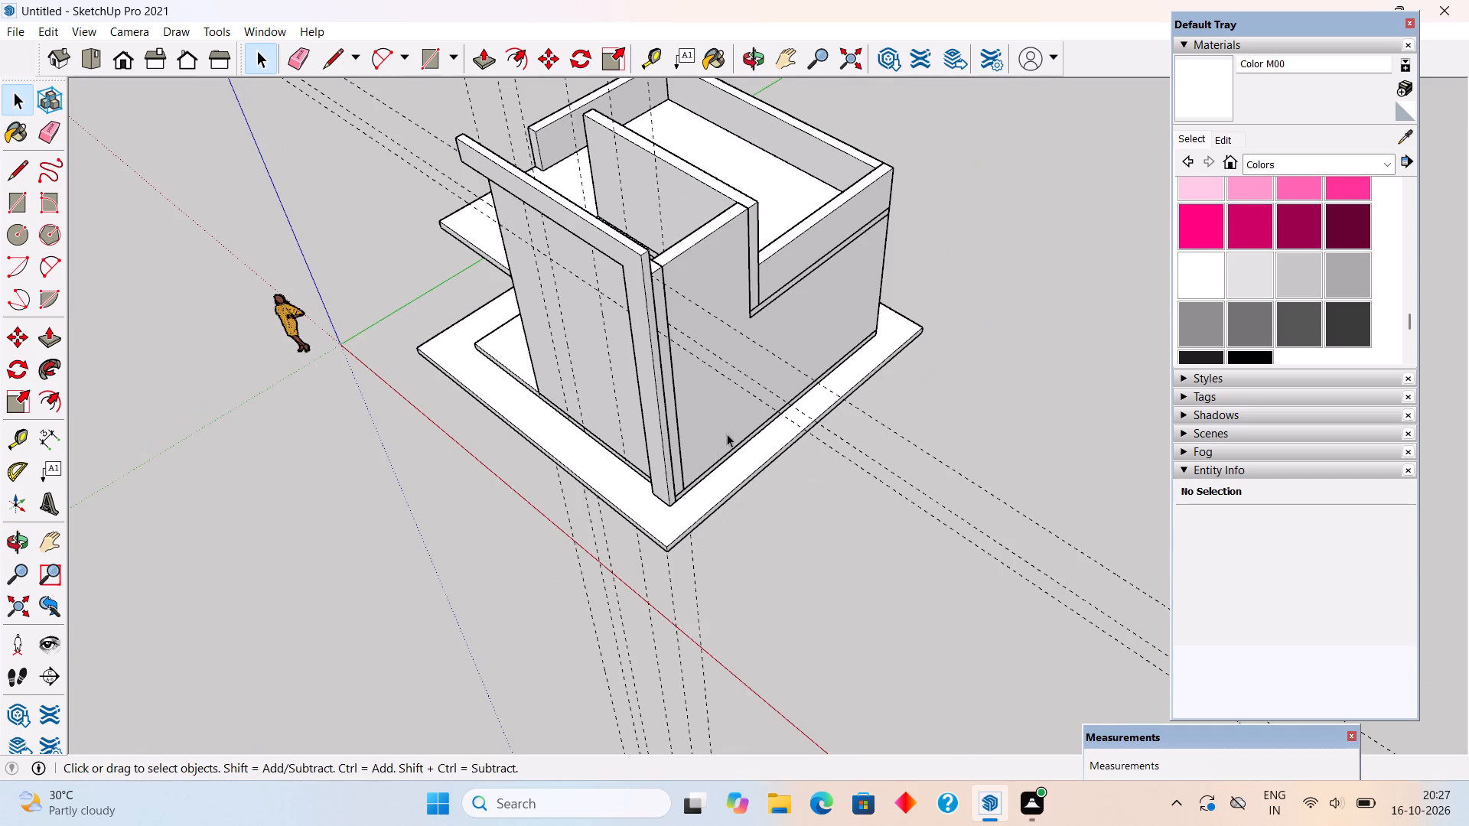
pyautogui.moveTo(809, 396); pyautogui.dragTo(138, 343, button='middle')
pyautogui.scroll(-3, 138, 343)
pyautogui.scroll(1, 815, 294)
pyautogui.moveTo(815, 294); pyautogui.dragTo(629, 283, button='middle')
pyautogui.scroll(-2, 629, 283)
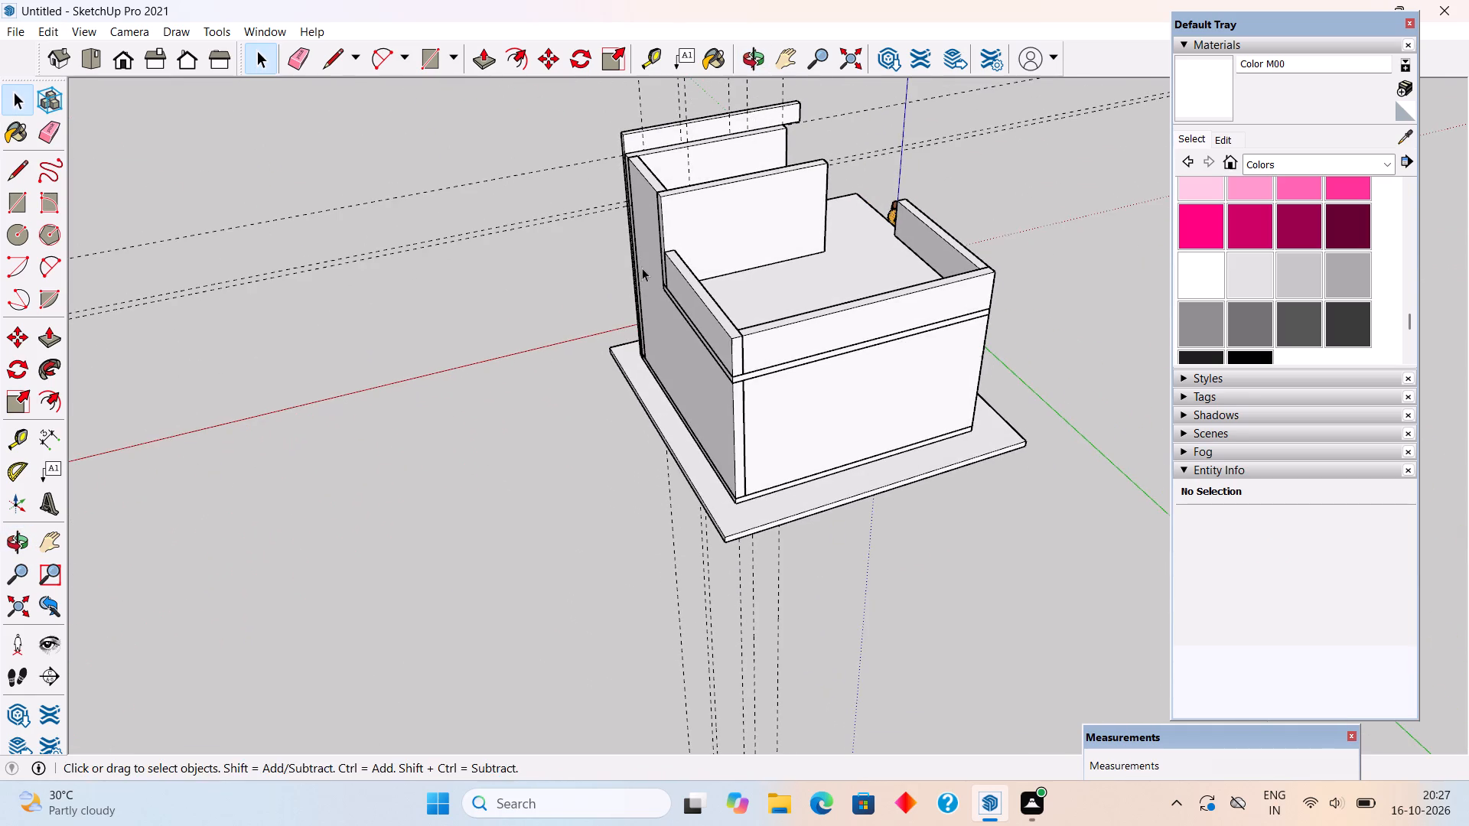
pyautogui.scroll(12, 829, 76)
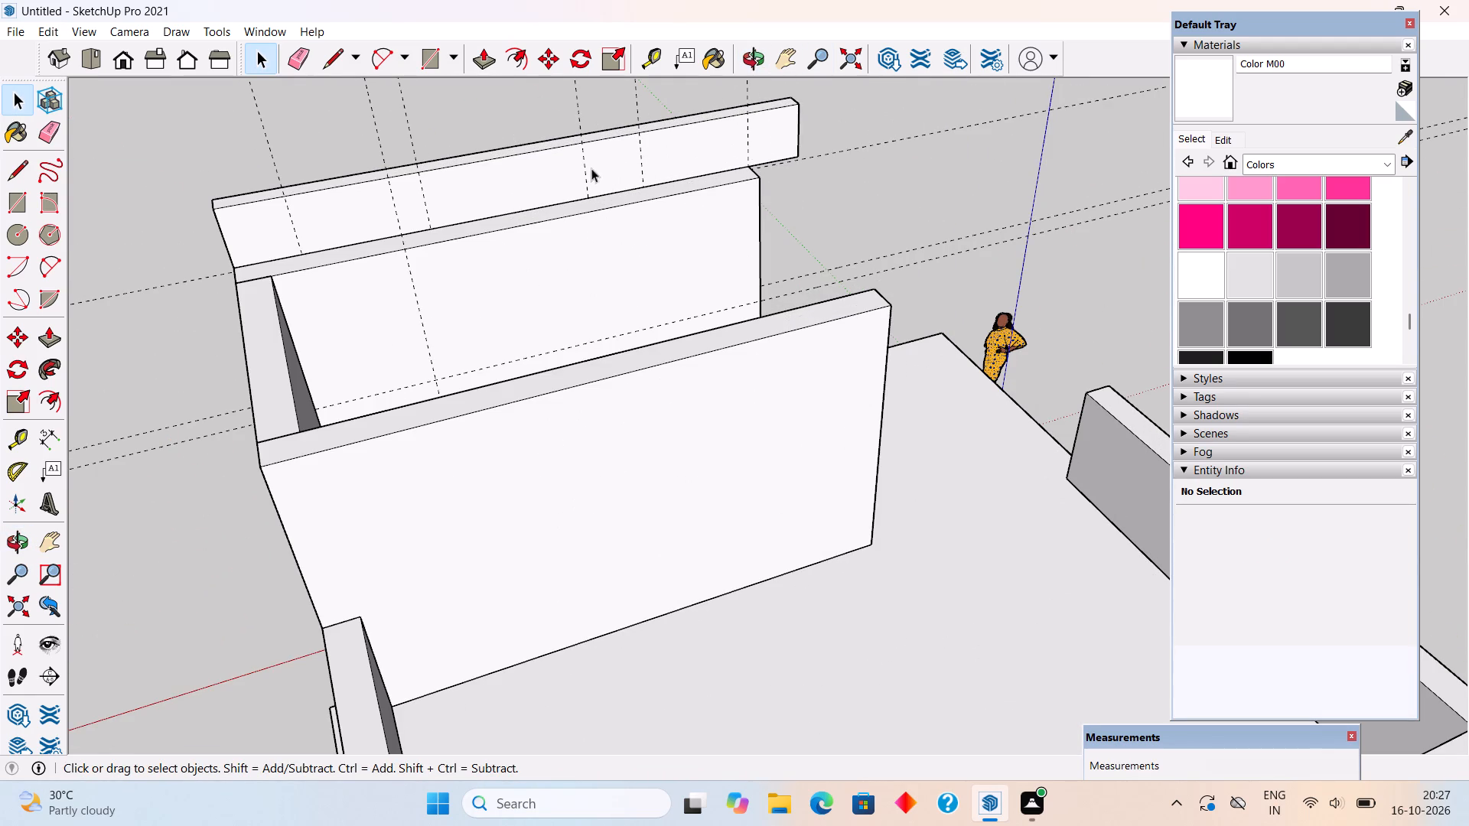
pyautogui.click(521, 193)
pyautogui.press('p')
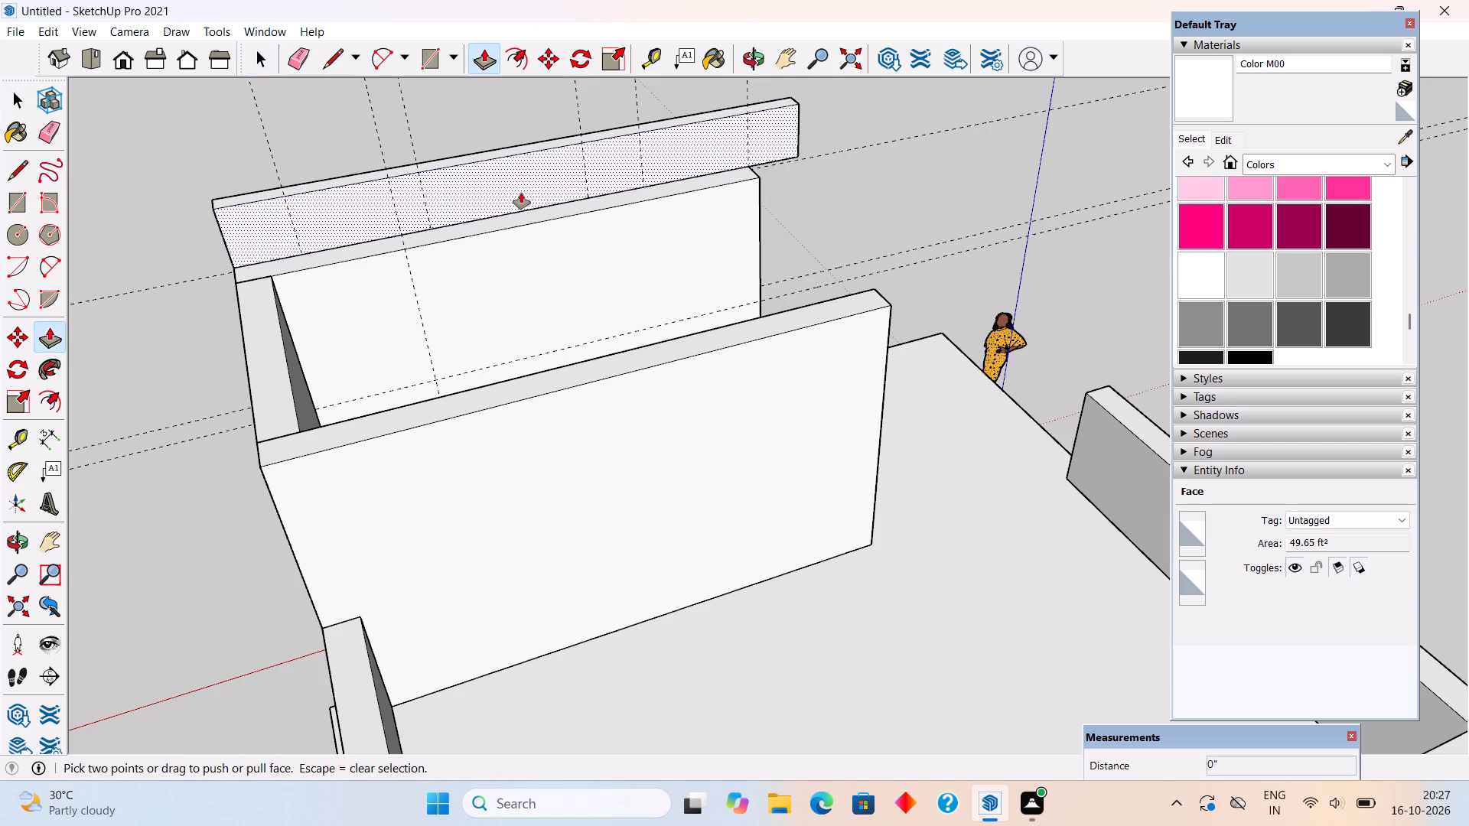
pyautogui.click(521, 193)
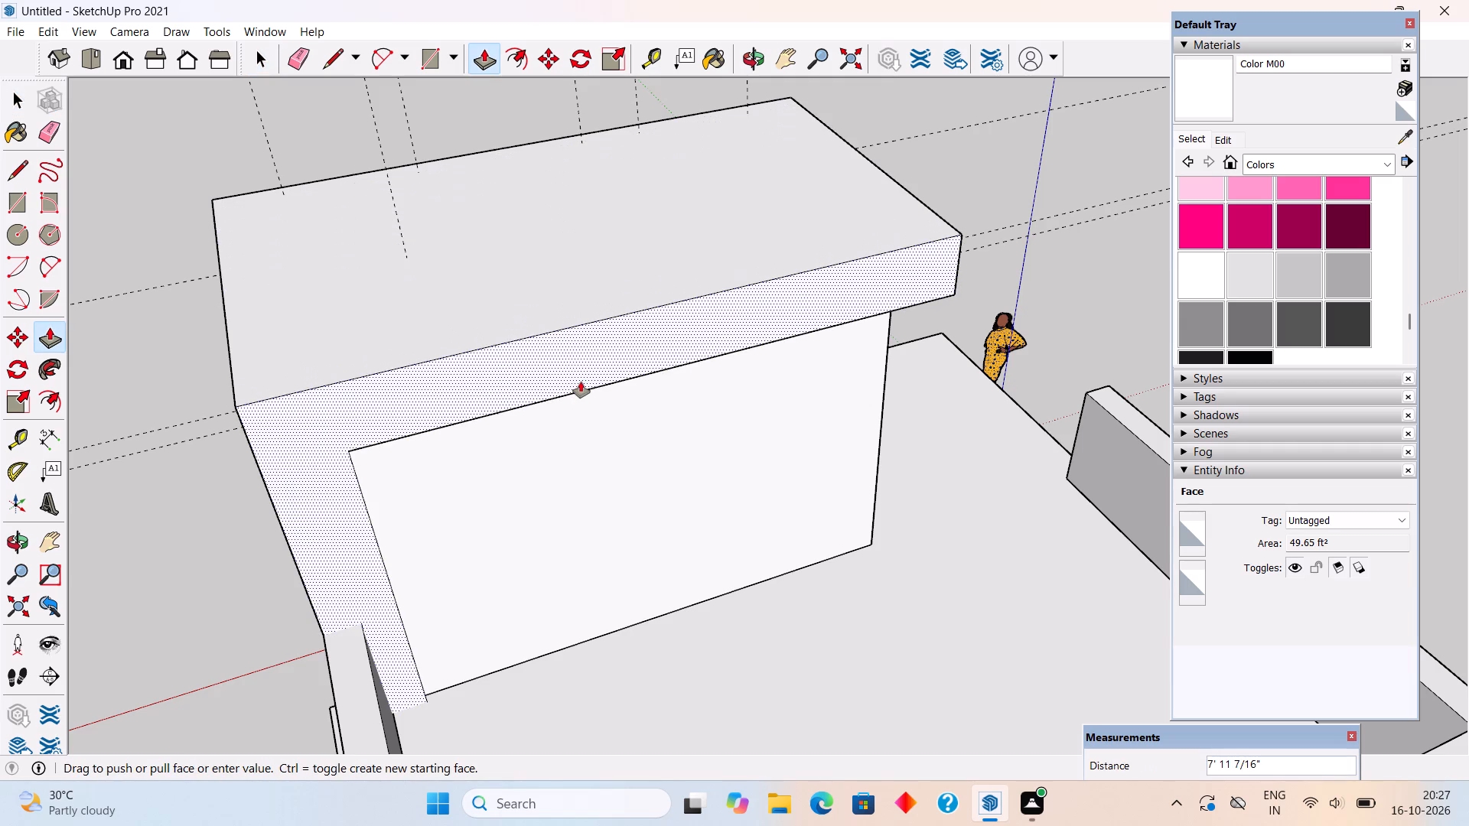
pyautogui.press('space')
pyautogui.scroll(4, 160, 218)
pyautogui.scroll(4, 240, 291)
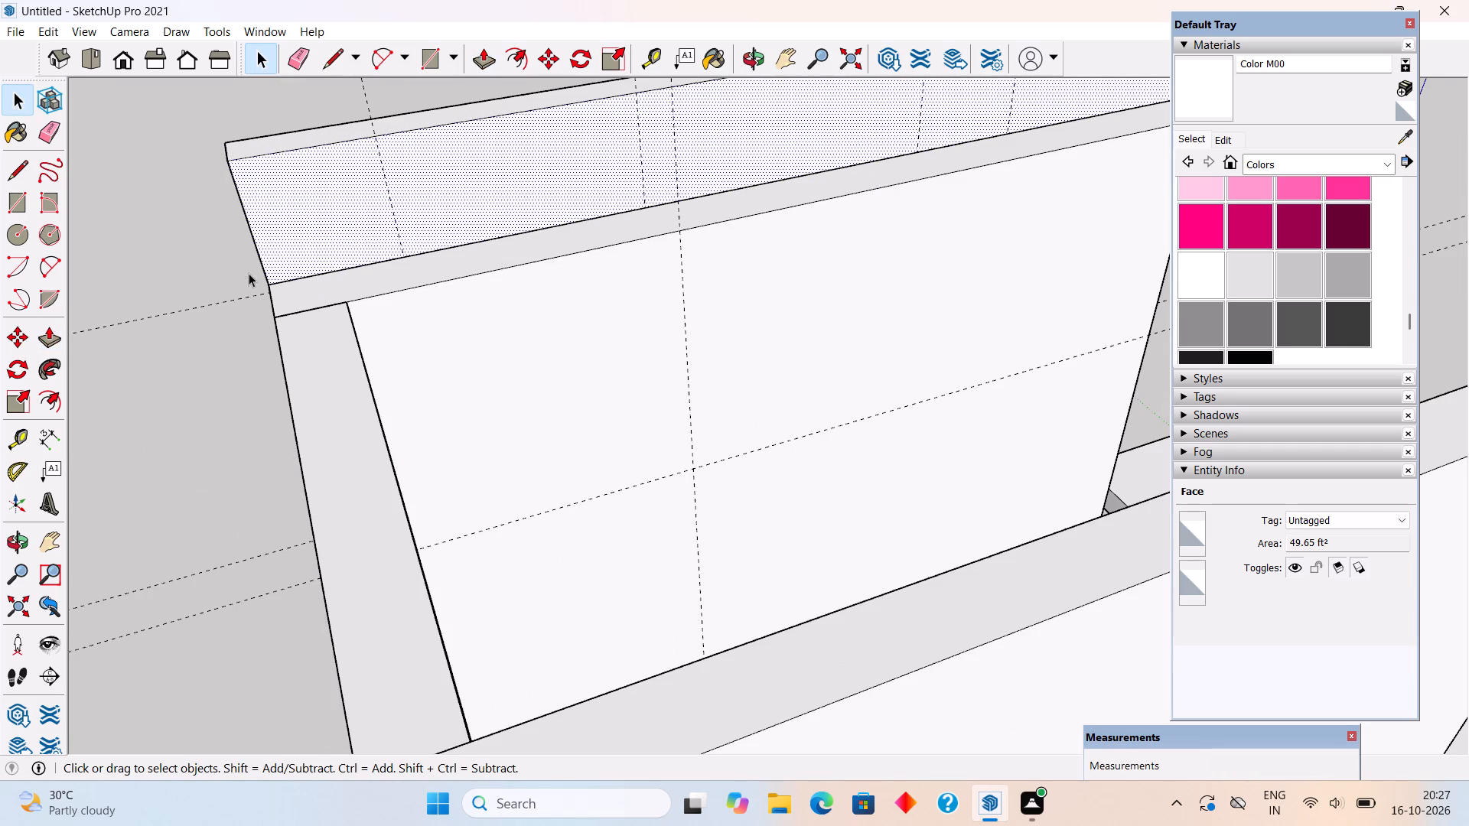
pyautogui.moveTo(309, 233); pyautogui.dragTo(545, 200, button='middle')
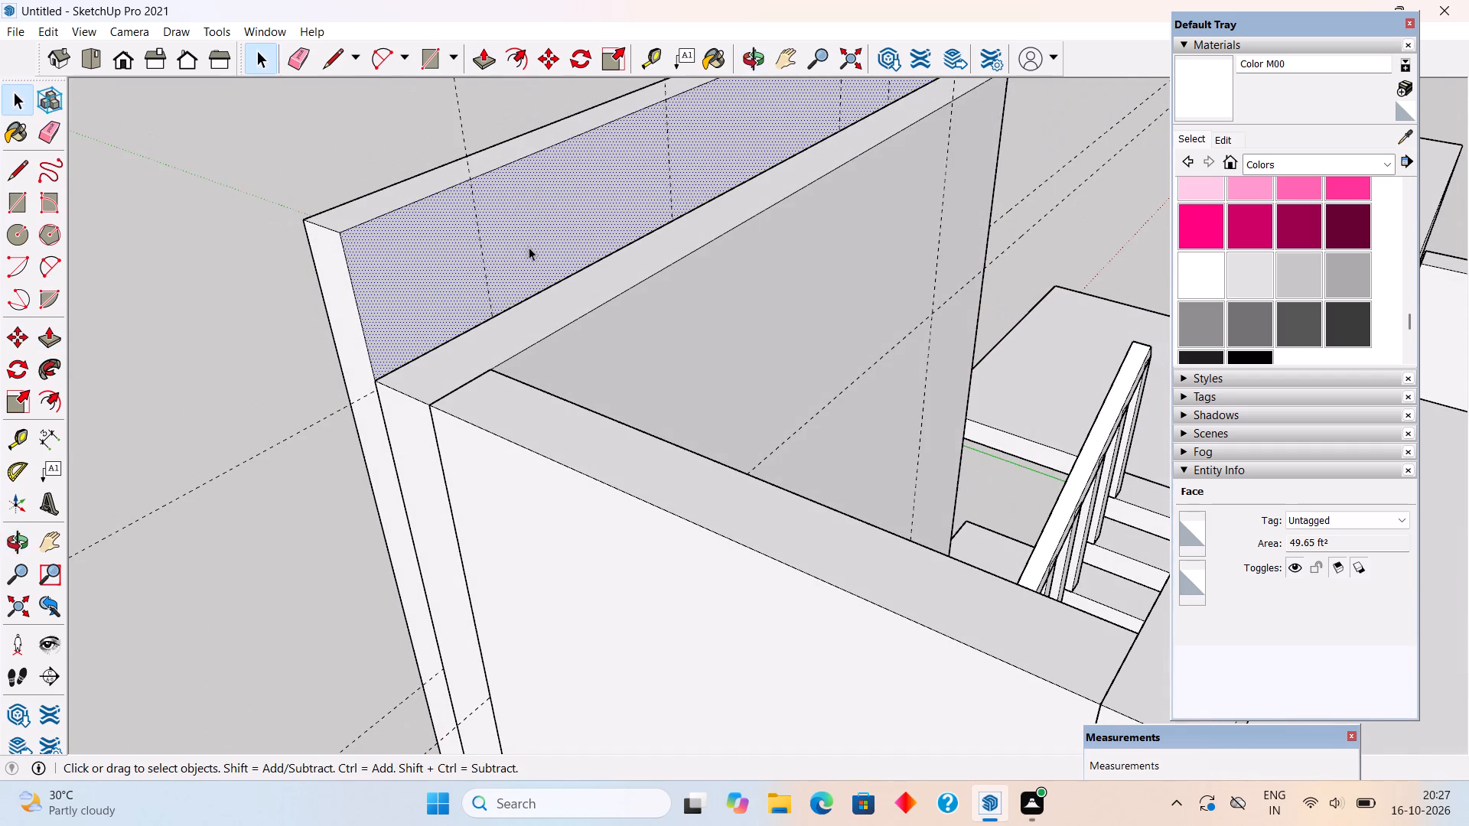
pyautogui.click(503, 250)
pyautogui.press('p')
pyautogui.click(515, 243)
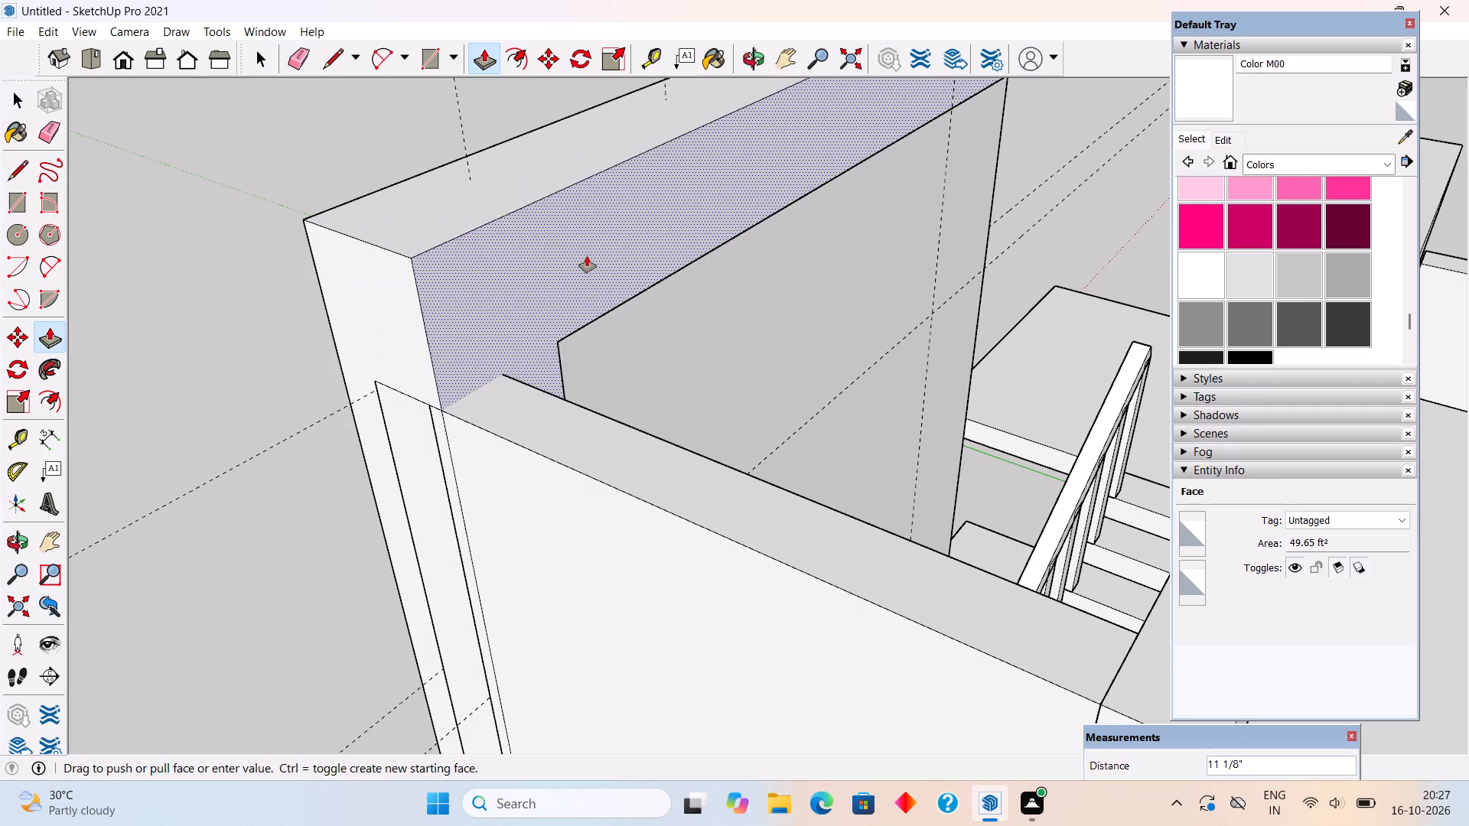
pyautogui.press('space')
# Draw a 1' 6" line along the beam's lower inner edge, from the wall's top corner to the guide, to separate beam from wall.
pyautogui.scroll(1, 483, 322)
pyautogui.scroll(-1, 482, 322)
pyautogui.scroll(5, 482, 322)
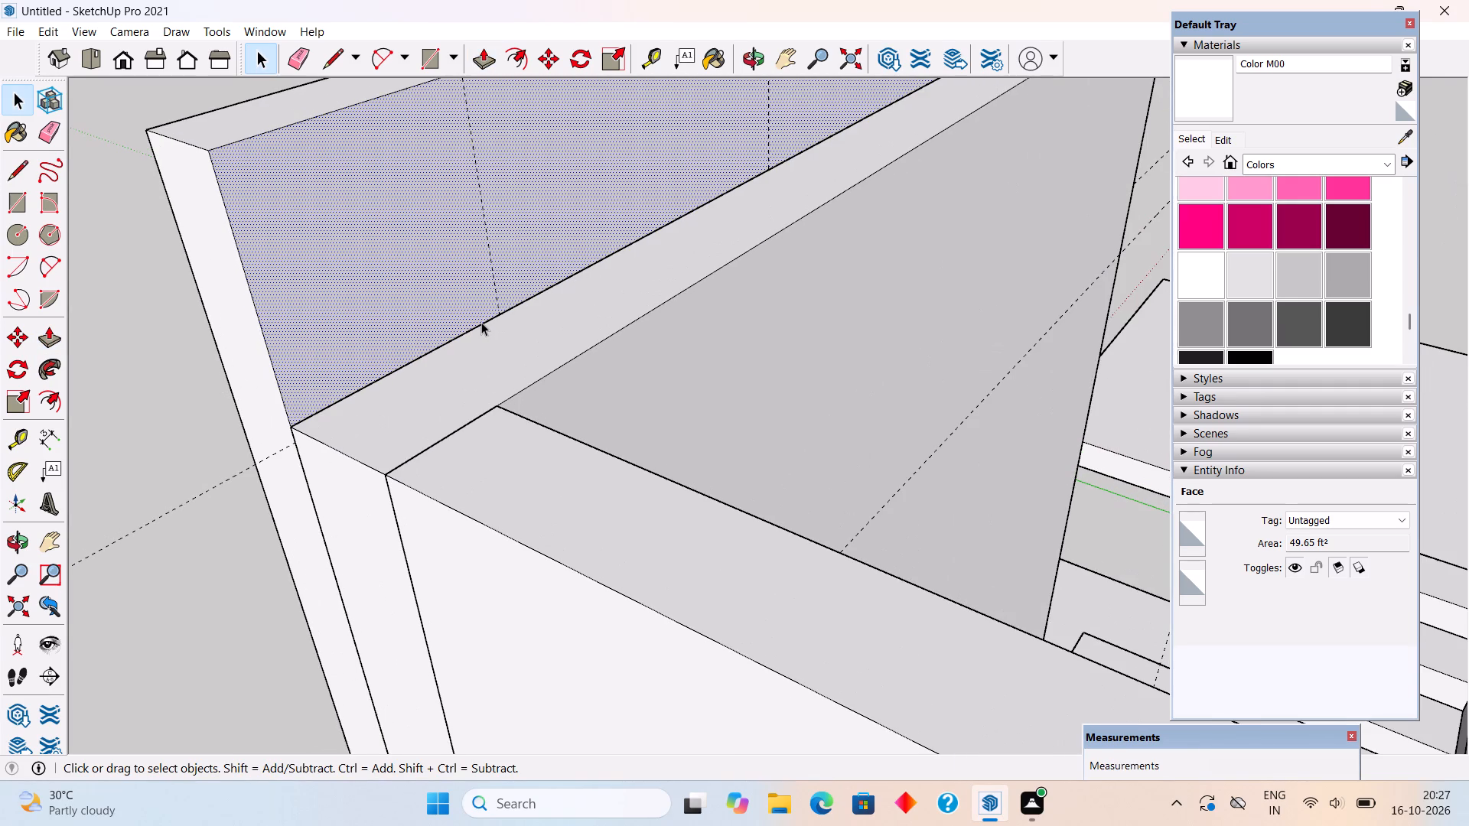
pyautogui.press('l')
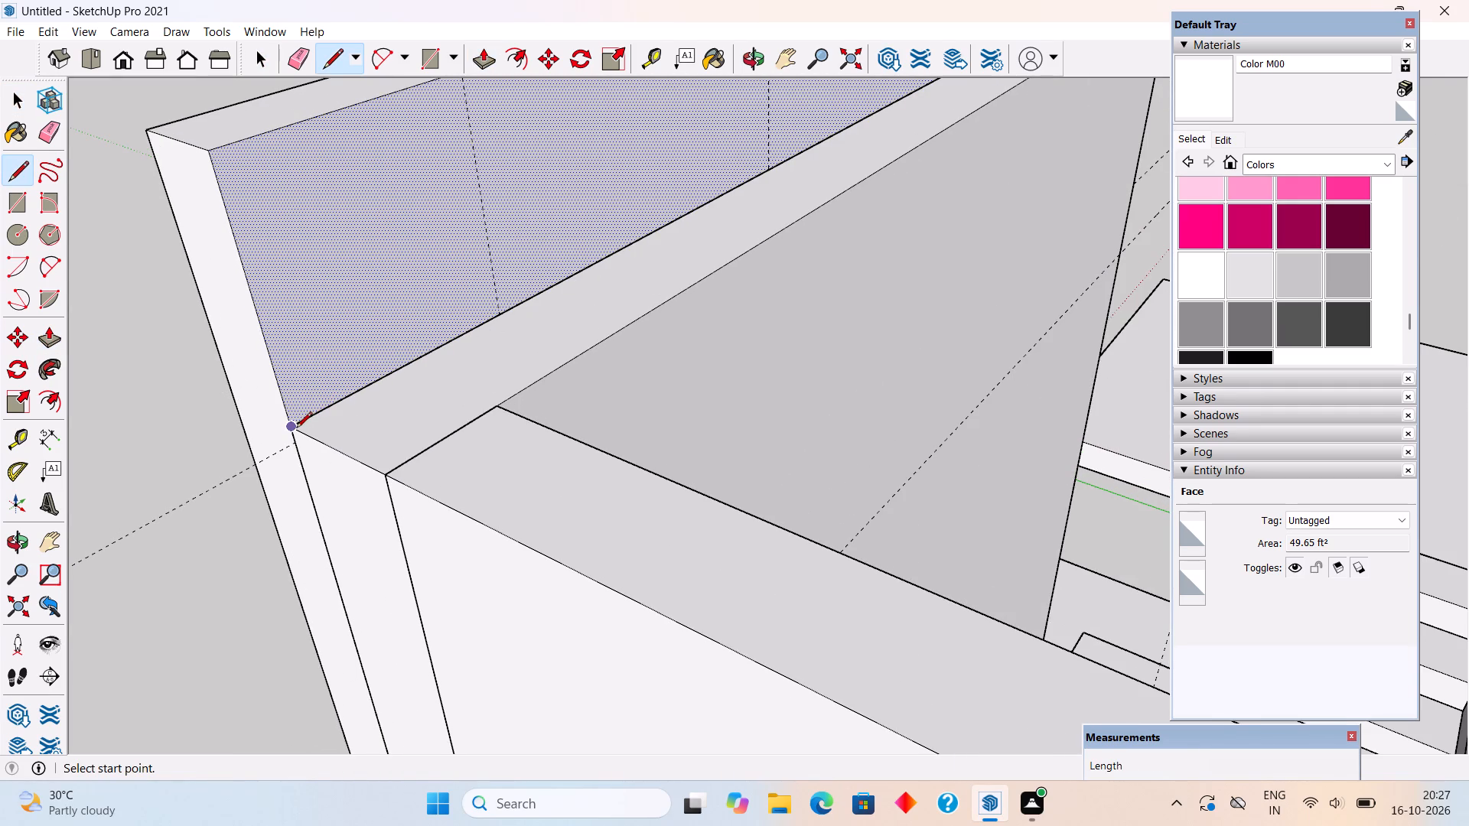
pyautogui.click(295, 429)
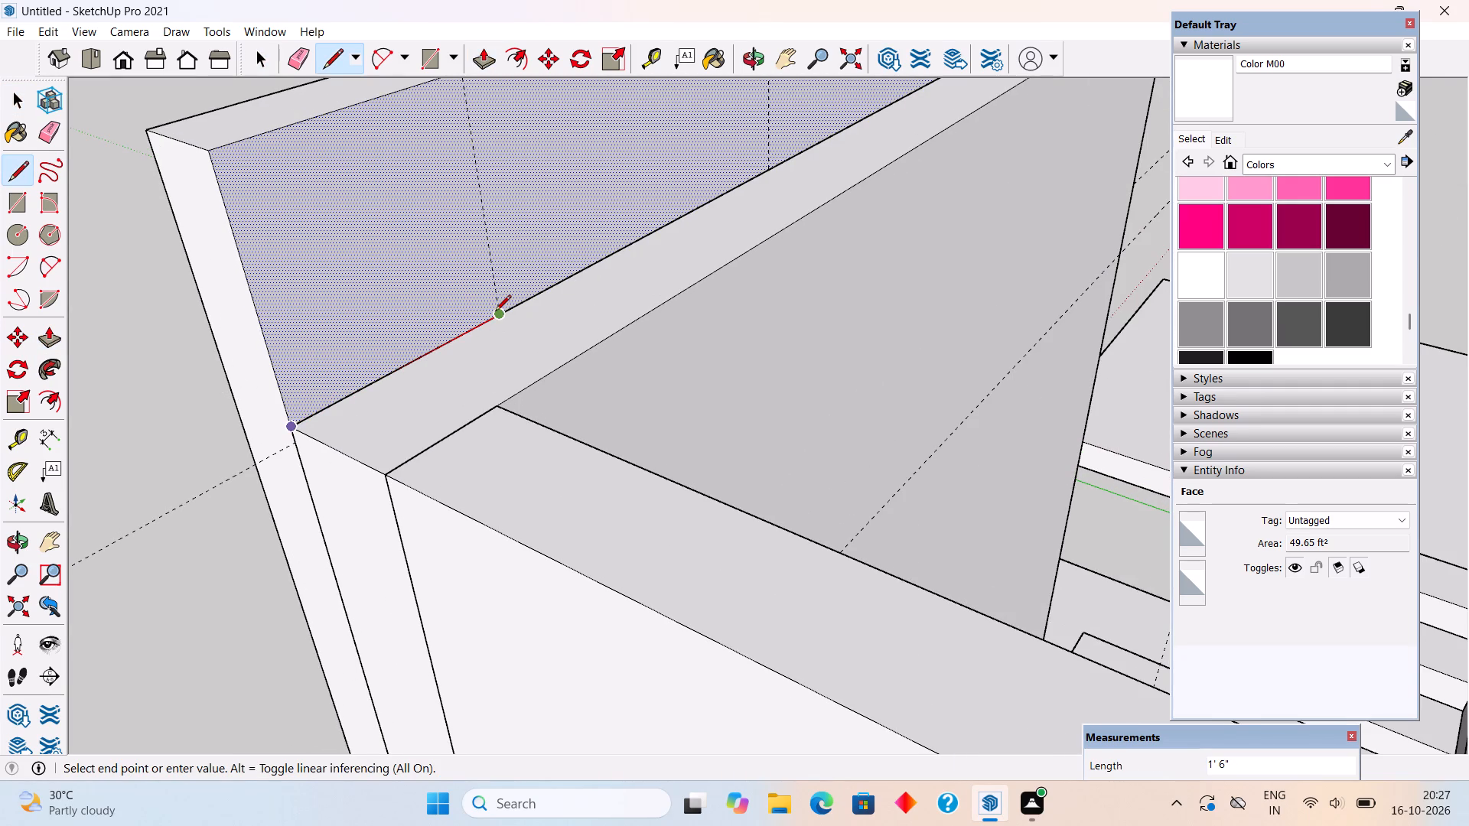
pyautogui.click(495, 312)
# Pull the beam's inner face across the stairwell to the far face of the inner wall, forming the stairwell roof slab.
pyautogui.press('space')
pyautogui.click(464, 297)
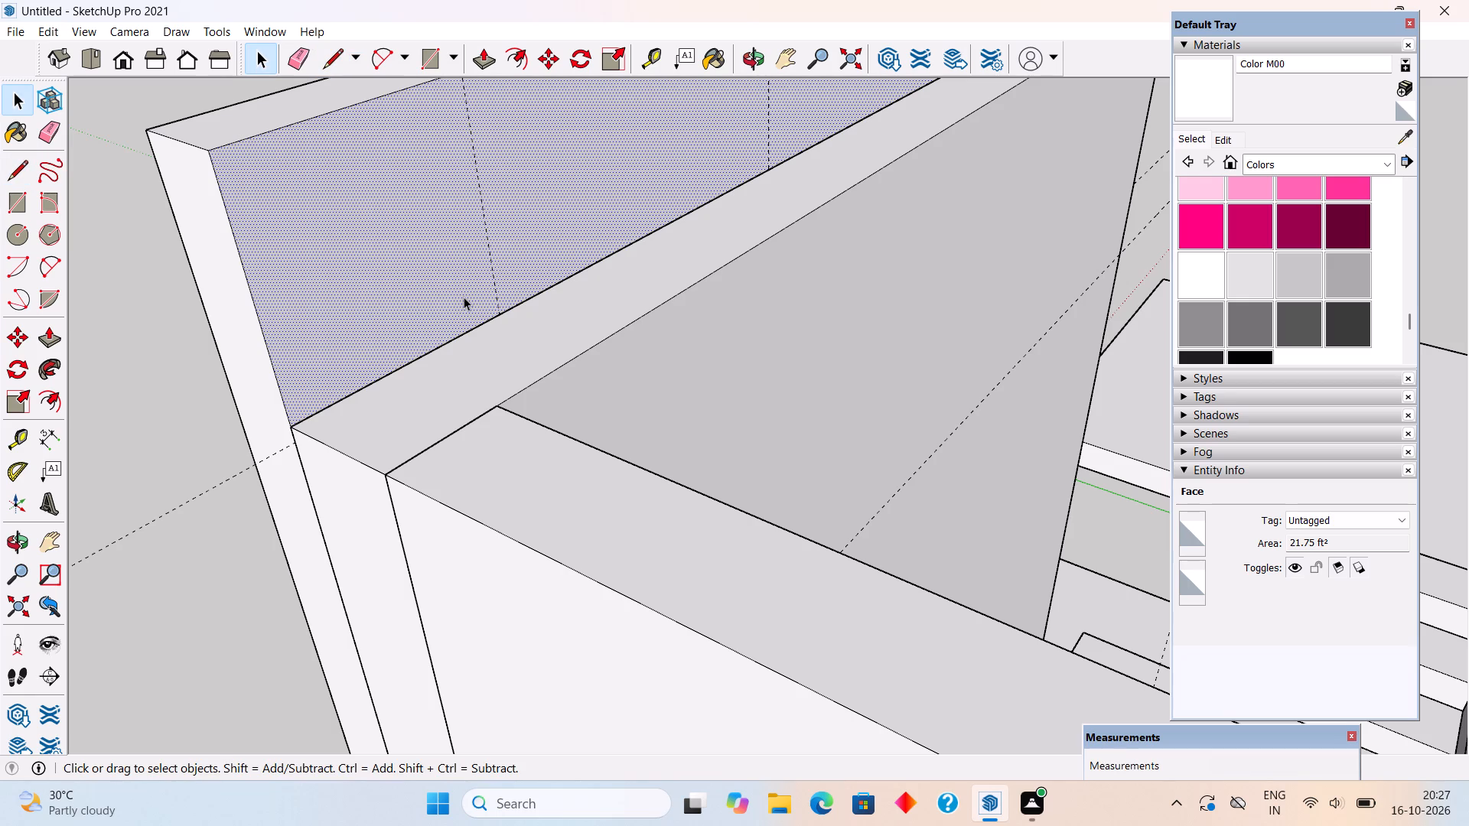
pyautogui.press('p')
pyautogui.click(464, 297)
pyautogui.scroll(-15, 639, 343)
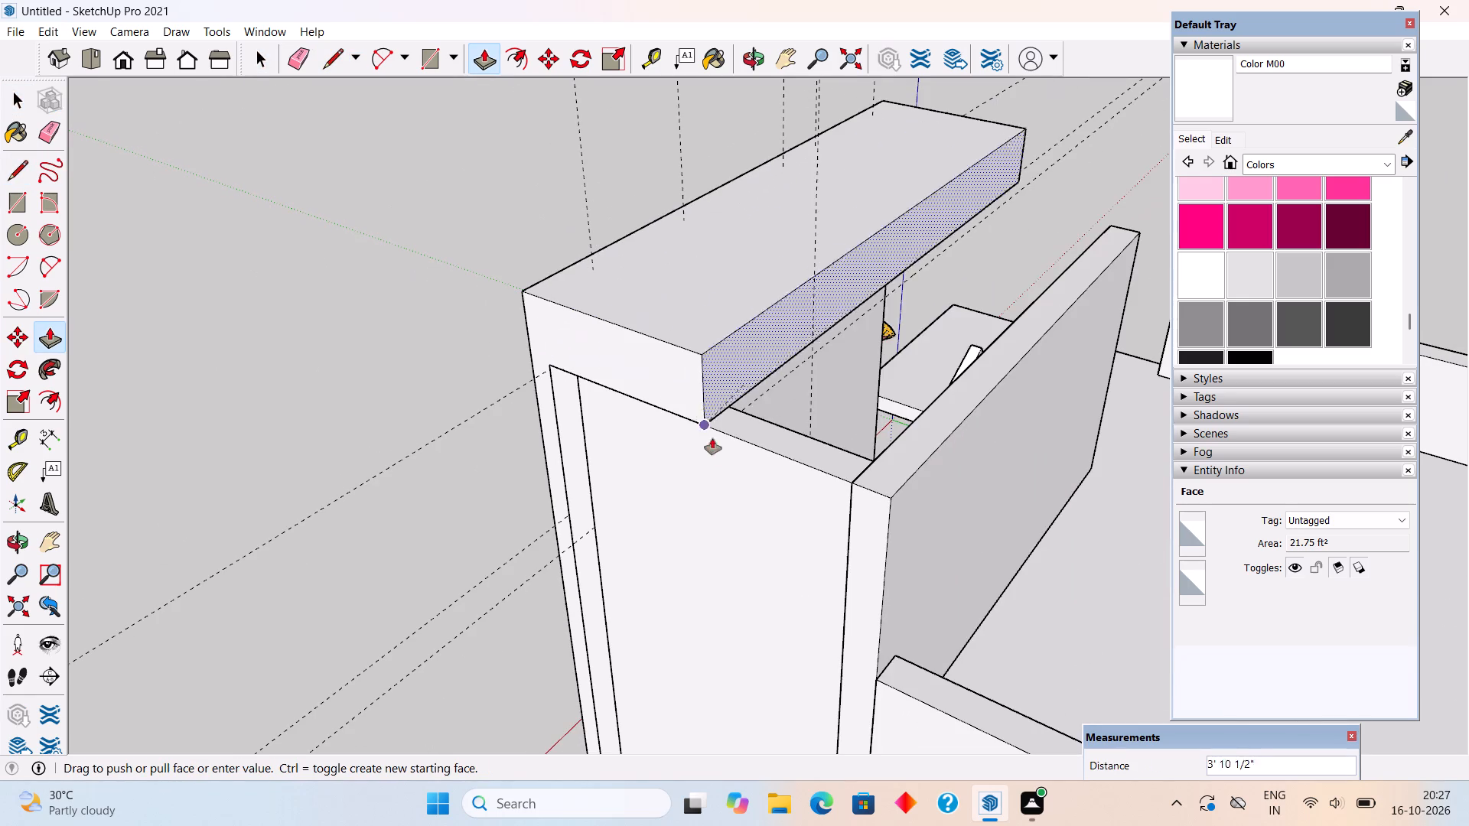
pyautogui.click(889, 518)
pyautogui.press('space')
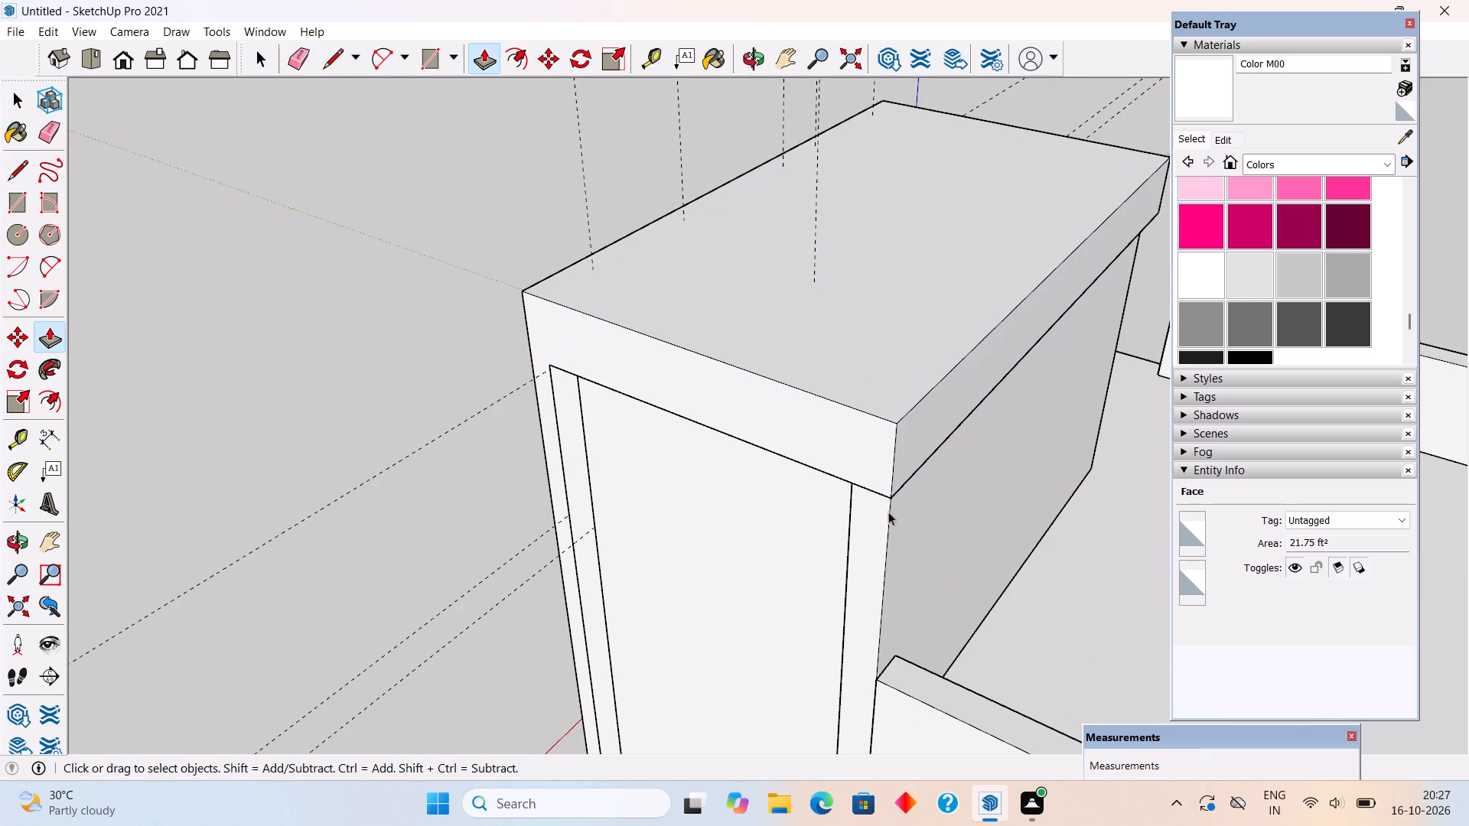
pyautogui.click(421, 259)
# Examine the new stairwell roof, the projecting frame and the staircase from several sides.
pyautogui.scroll(-6, 421, 259)
pyautogui.moveTo(454, 288); pyautogui.dragTo(988, 343, button='middle')
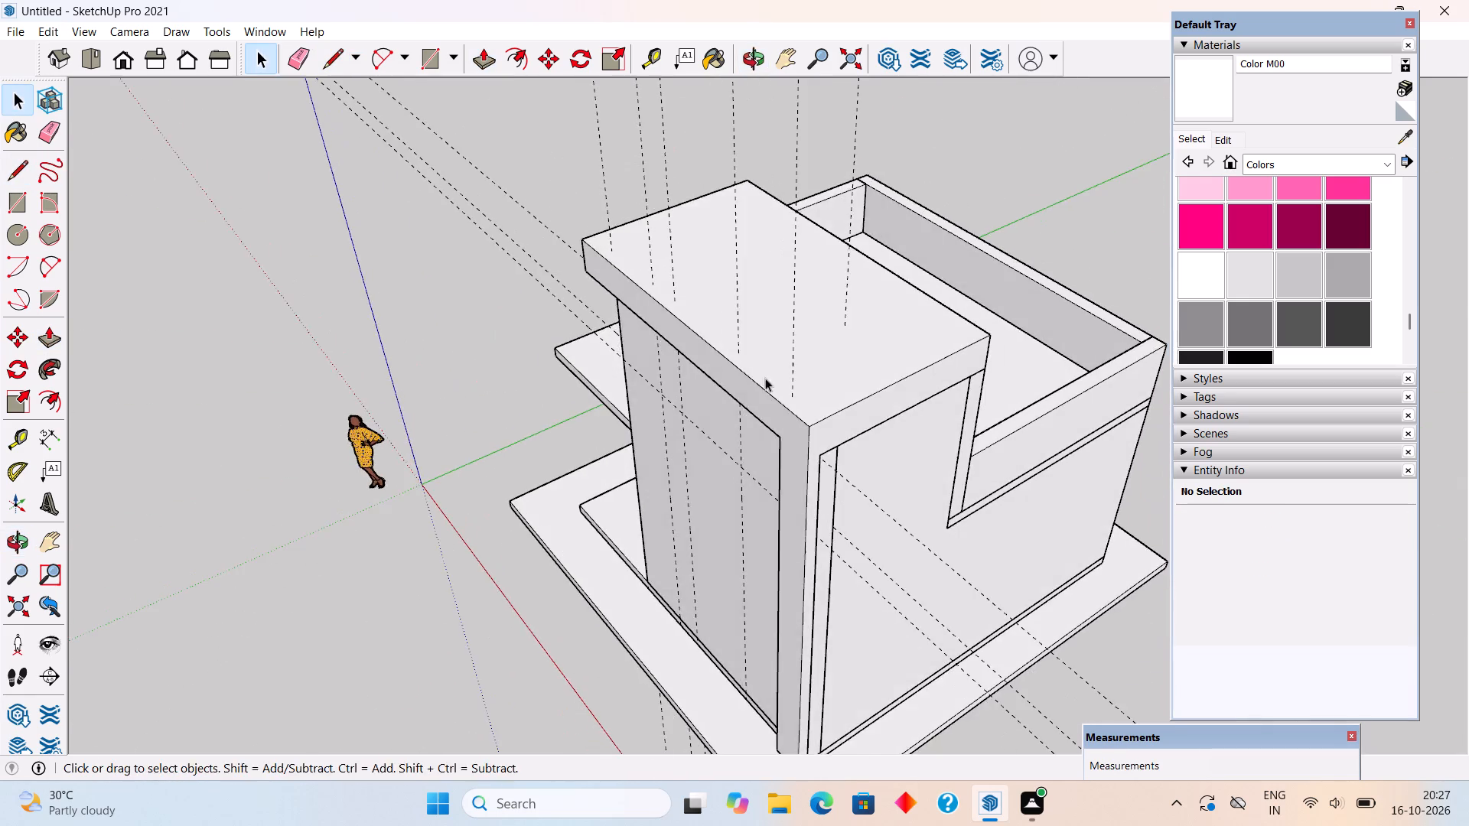
pyautogui.moveTo(734, 394); pyautogui.dragTo(986, 210, button='middle')
pyautogui.moveTo(846, 331); pyautogui.dragTo(920, 135, button='middle')
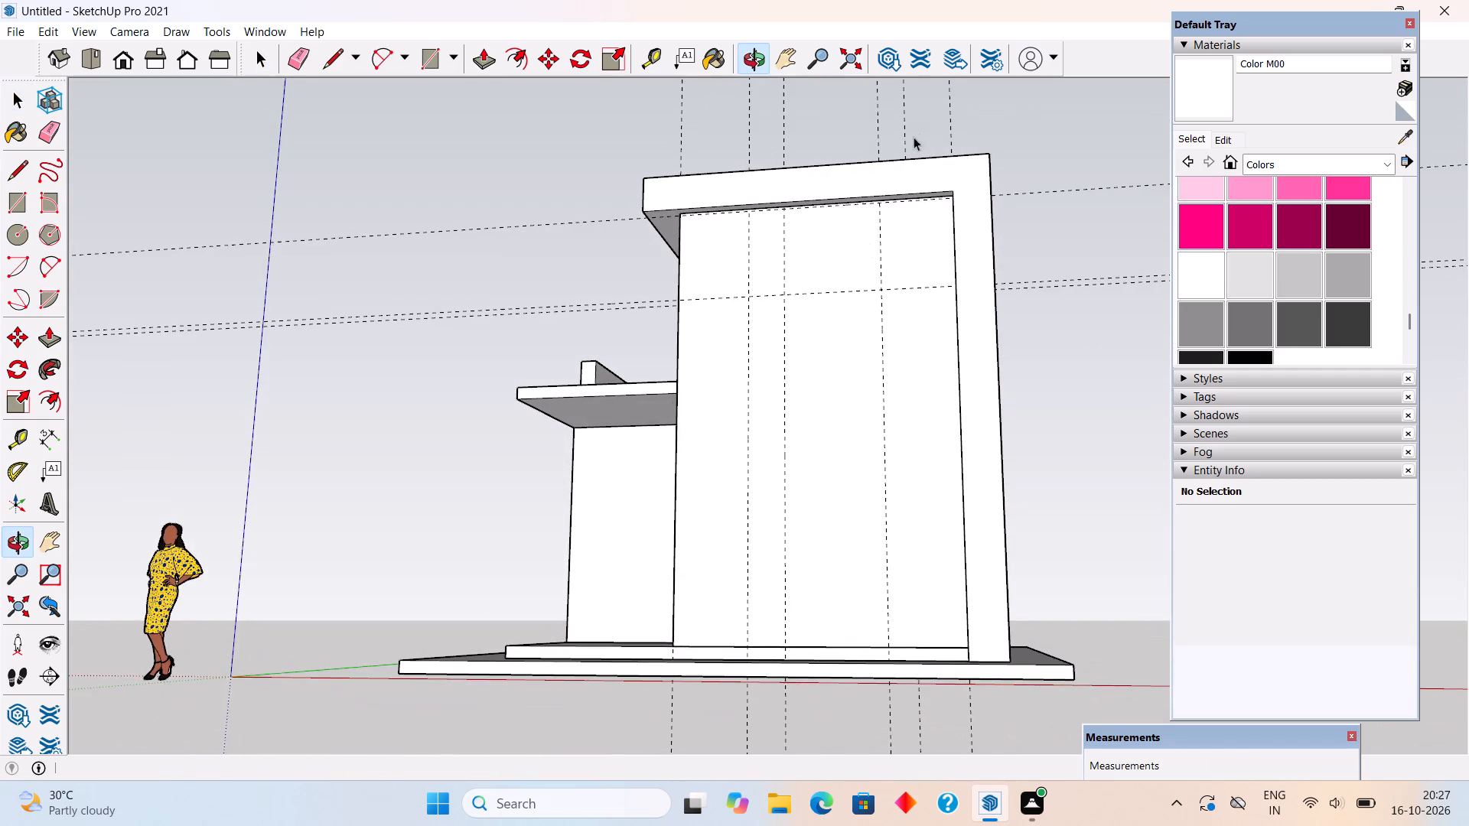
pyautogui.scroll(1, 830, 362)
pyautogui.moveTo(829, 363); pyautogui.dragTo(961, 468, button='middle')
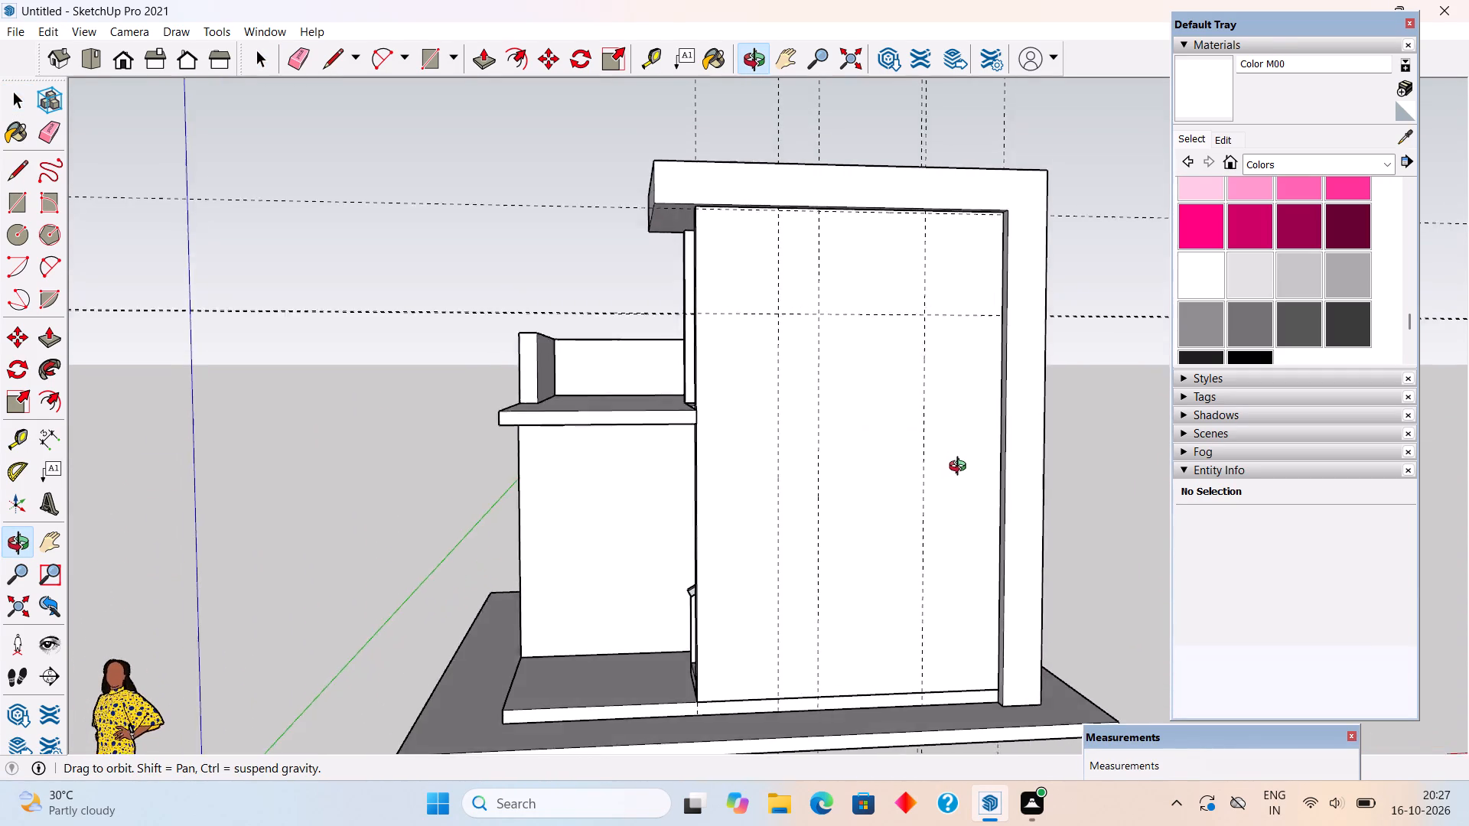
pyautogui.moveTo(961, 468); pyautogui.dragTo(1299, 584, button='middle')
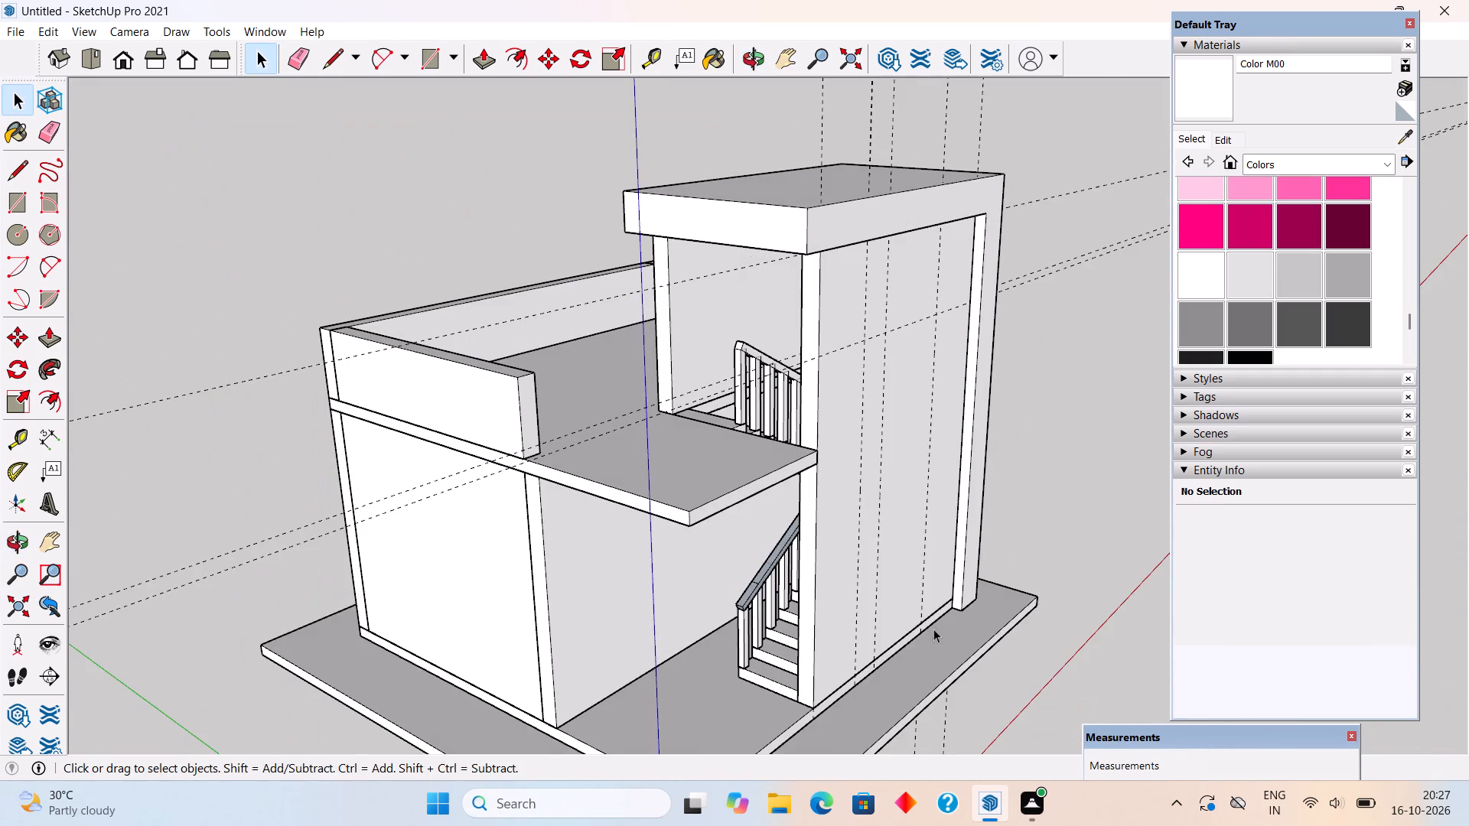
pyautogui.moveTo(682, 557); pyautogui.dragTo(858, 502, button='middle')
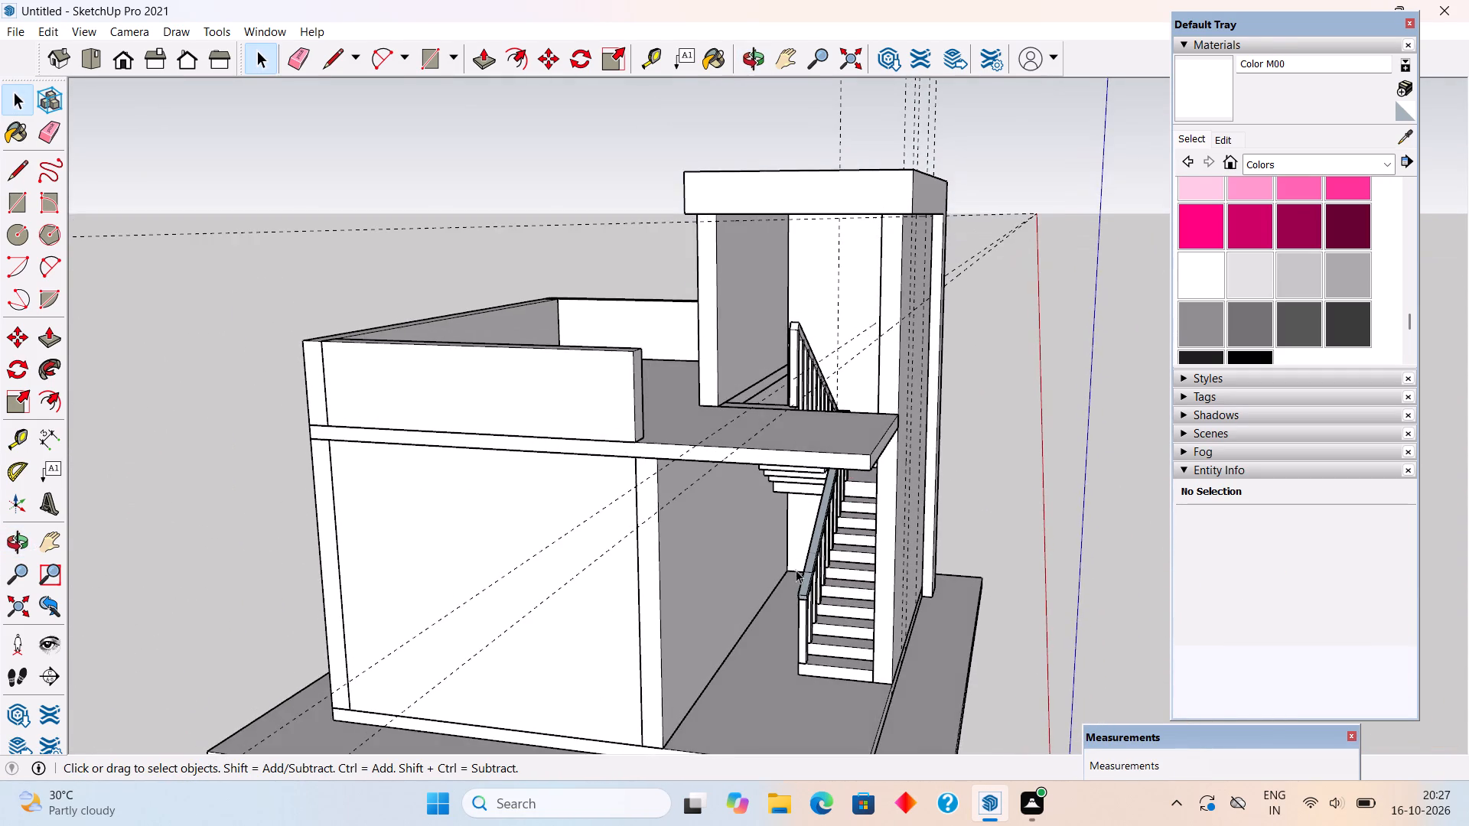
# Paint the lower staircase handrail with the white Color M00.
pyautogui.scroll(3, 793, 575)
pyautogui.click(1207, 281)
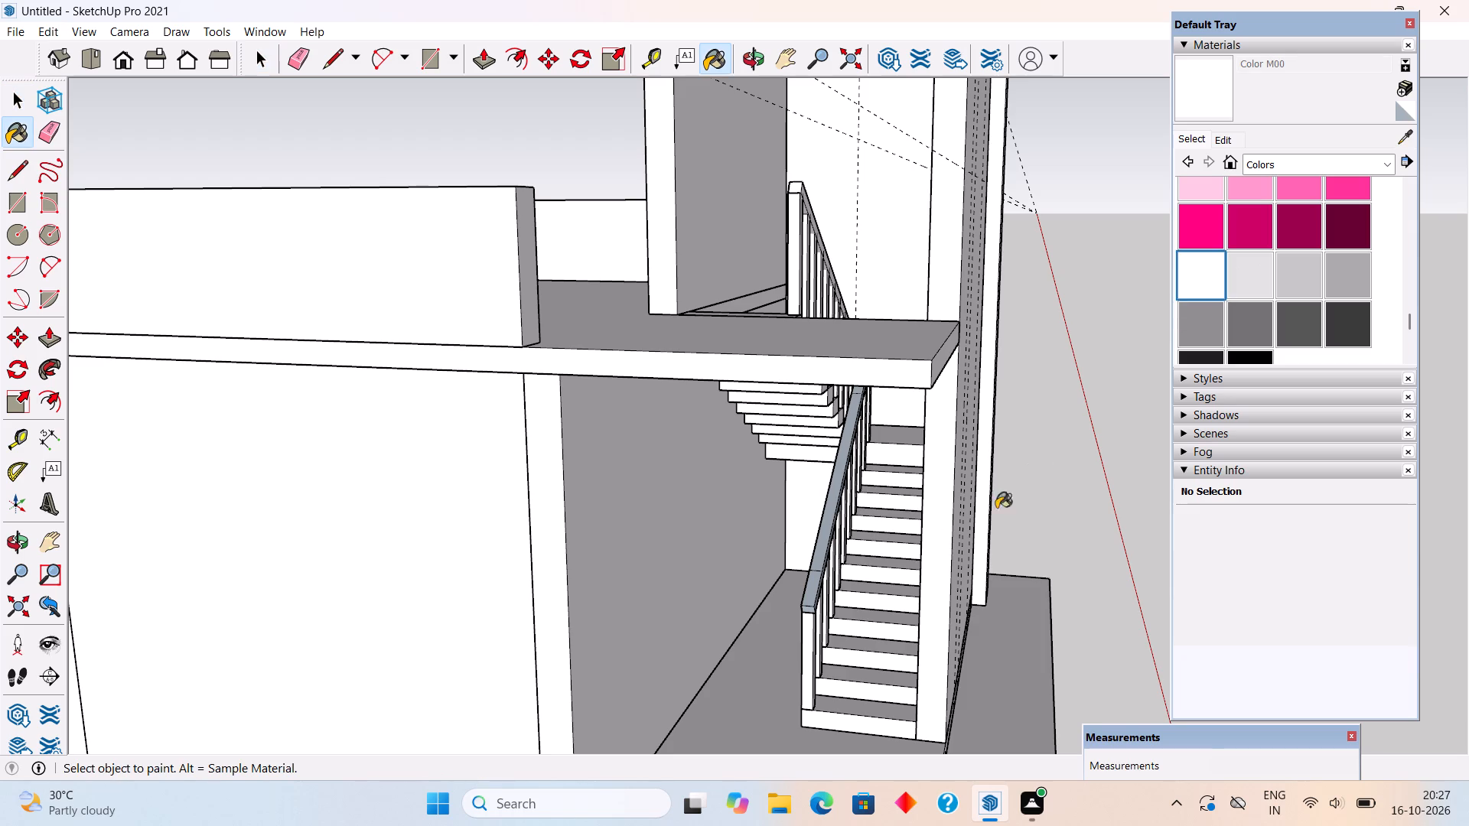
pyautogui.click(817, 549)
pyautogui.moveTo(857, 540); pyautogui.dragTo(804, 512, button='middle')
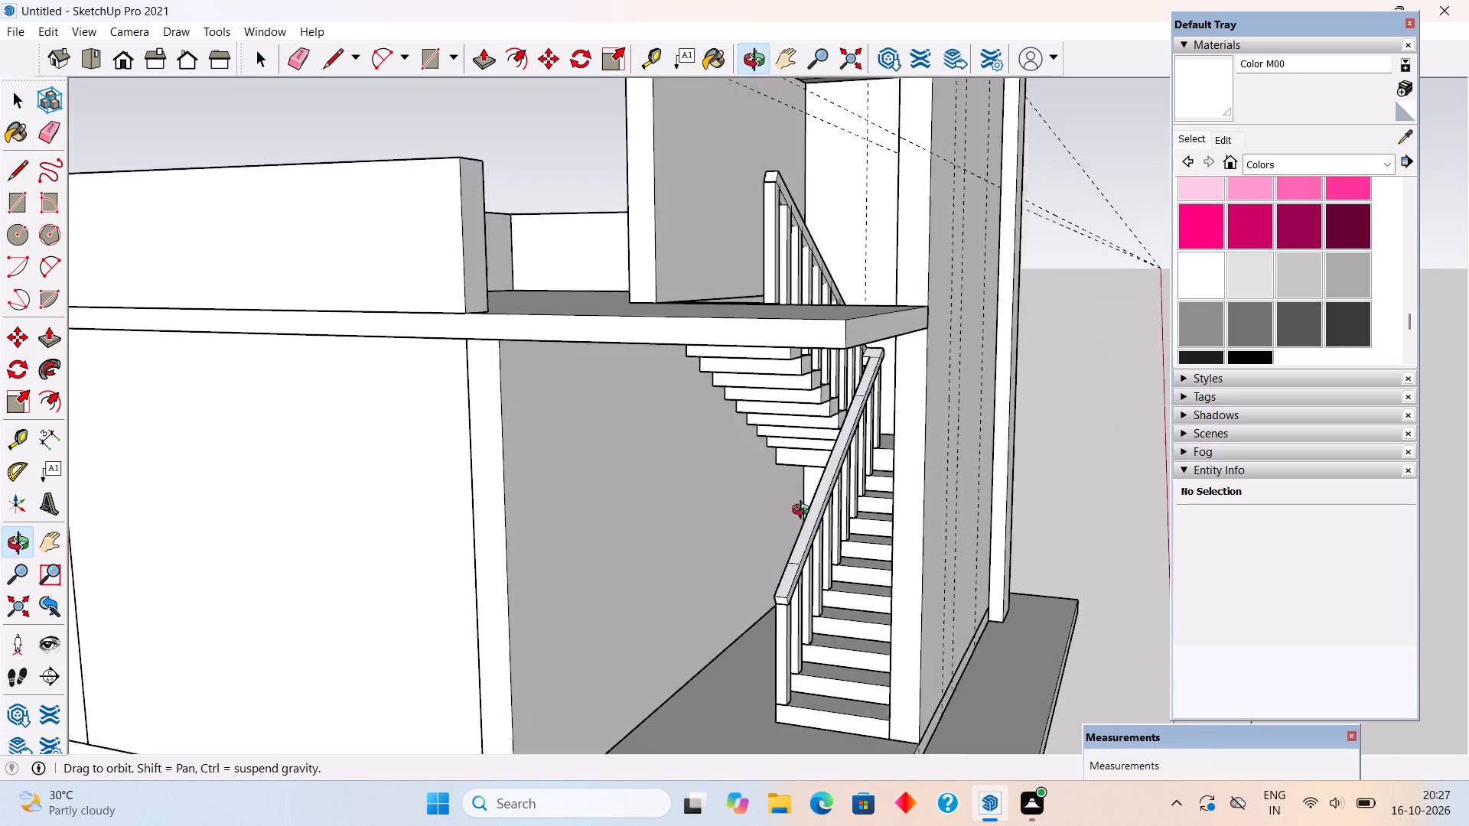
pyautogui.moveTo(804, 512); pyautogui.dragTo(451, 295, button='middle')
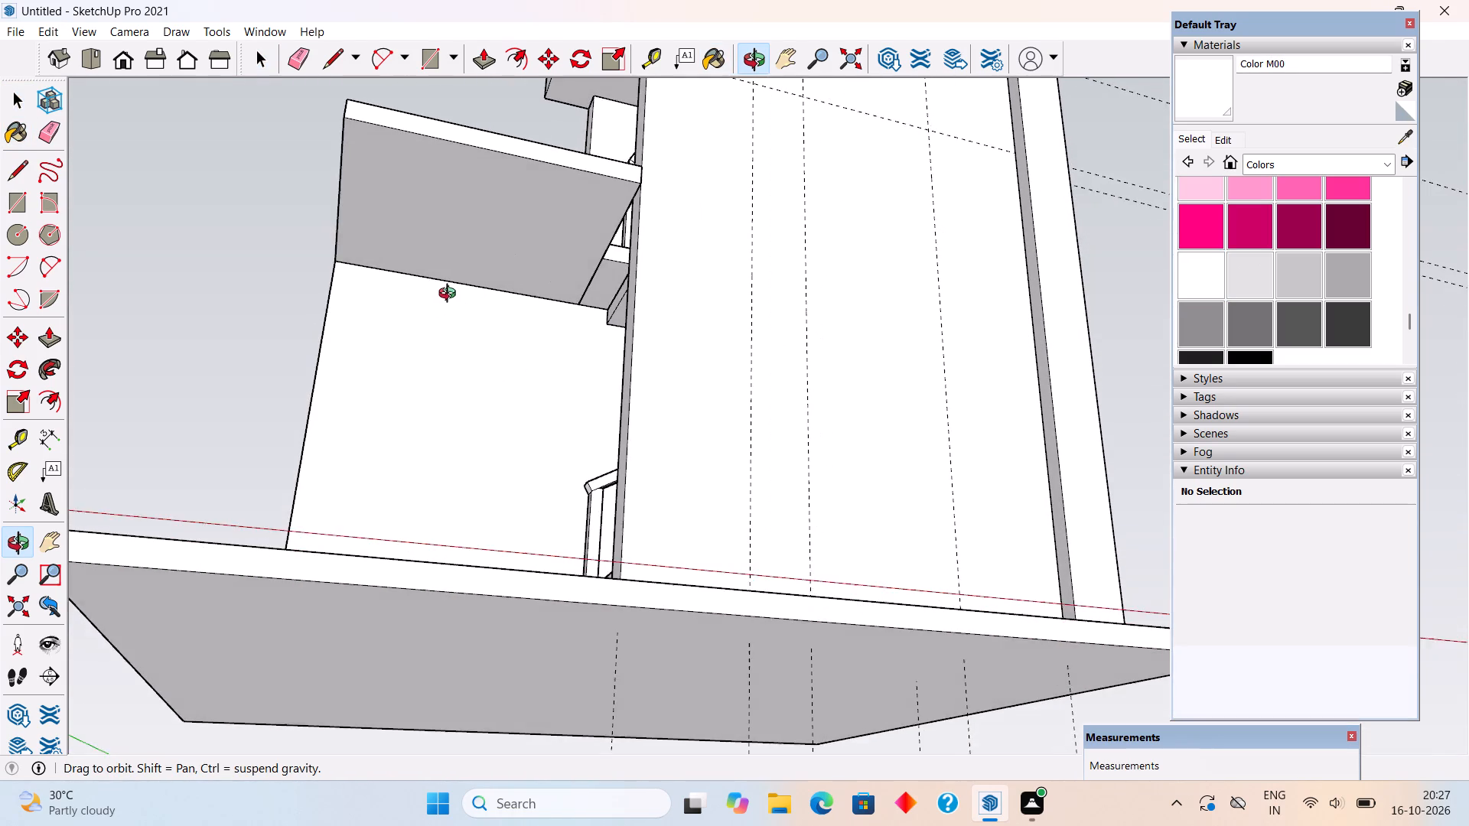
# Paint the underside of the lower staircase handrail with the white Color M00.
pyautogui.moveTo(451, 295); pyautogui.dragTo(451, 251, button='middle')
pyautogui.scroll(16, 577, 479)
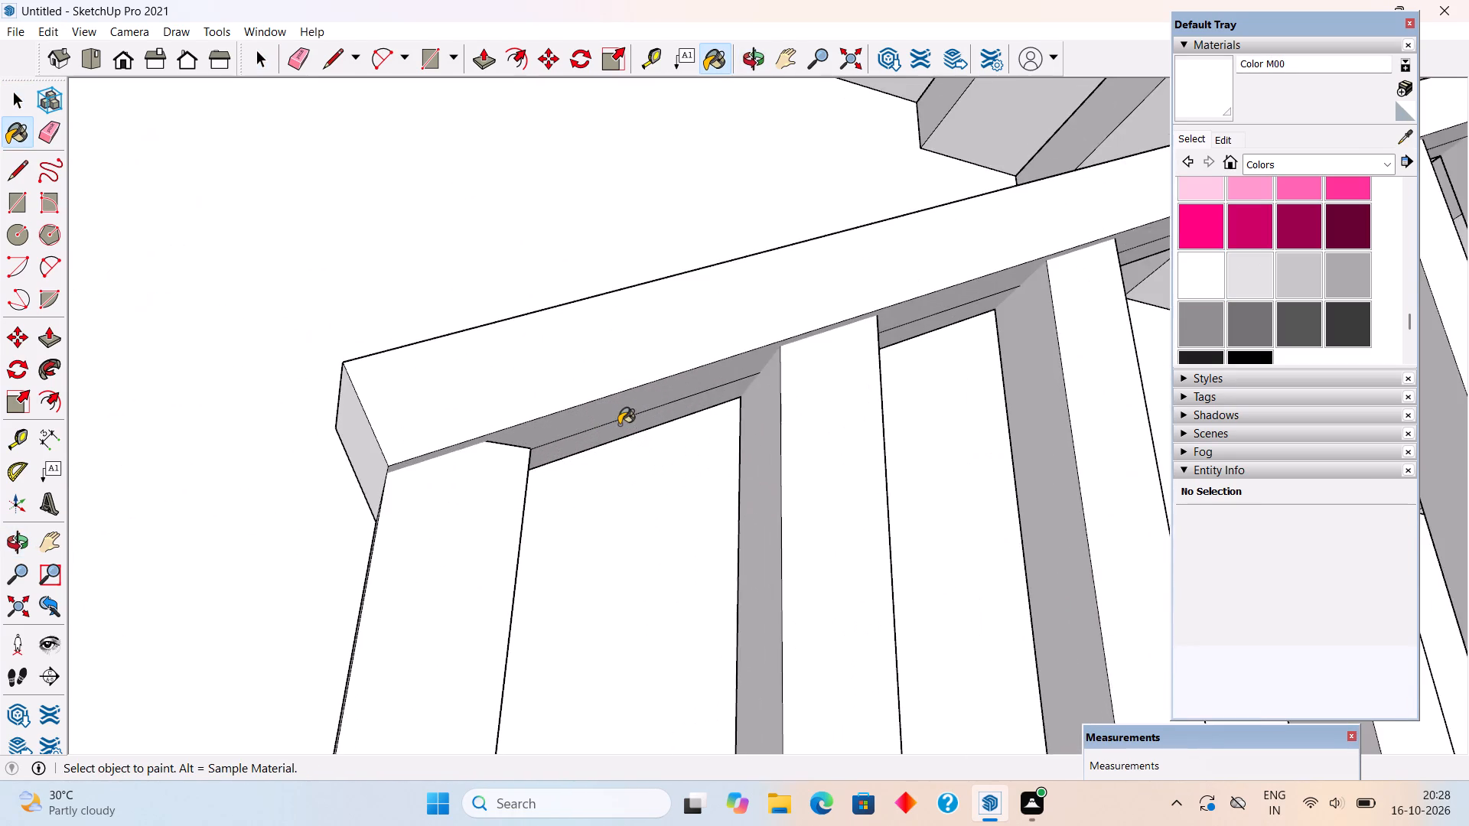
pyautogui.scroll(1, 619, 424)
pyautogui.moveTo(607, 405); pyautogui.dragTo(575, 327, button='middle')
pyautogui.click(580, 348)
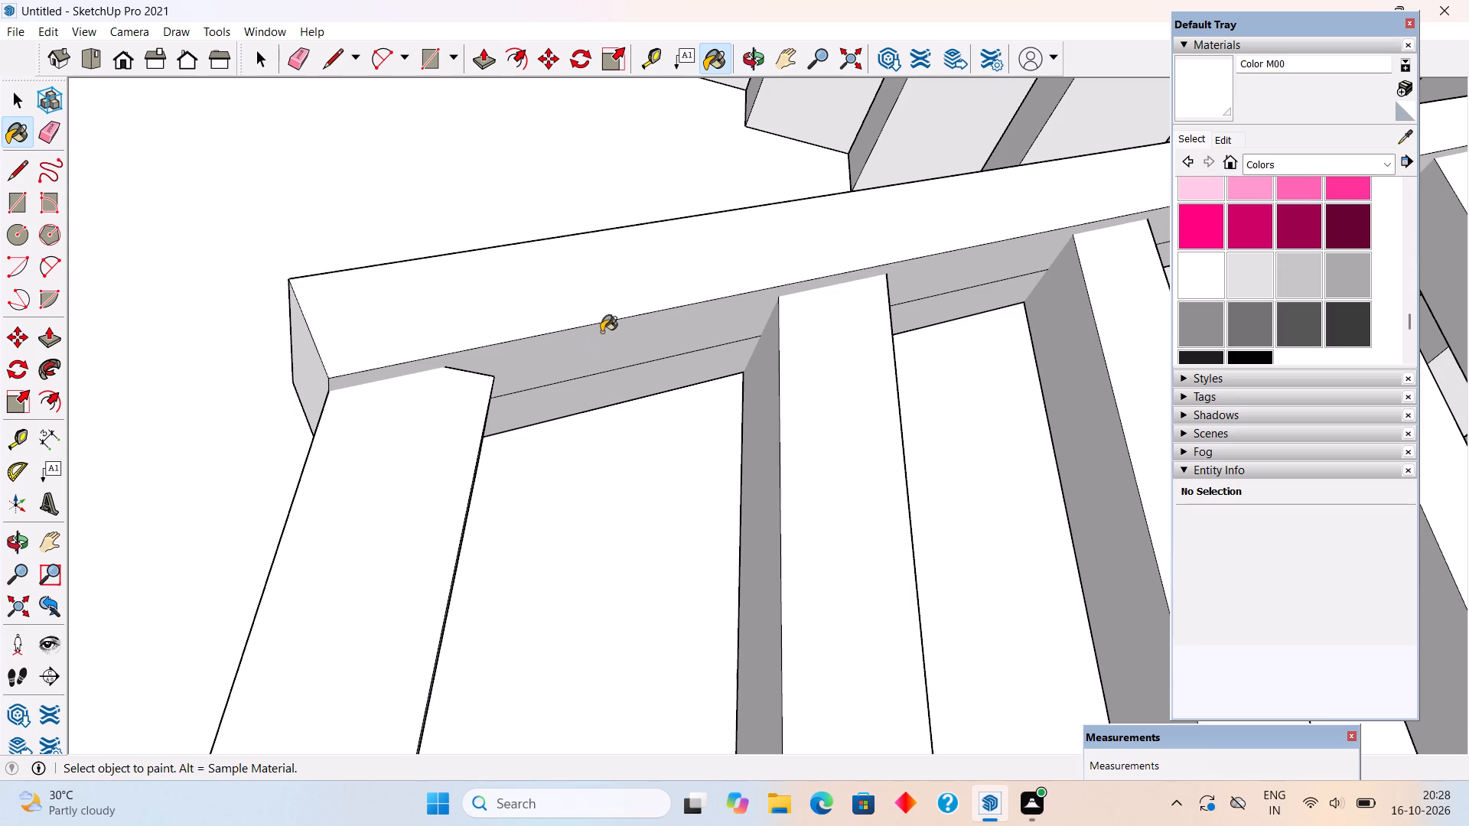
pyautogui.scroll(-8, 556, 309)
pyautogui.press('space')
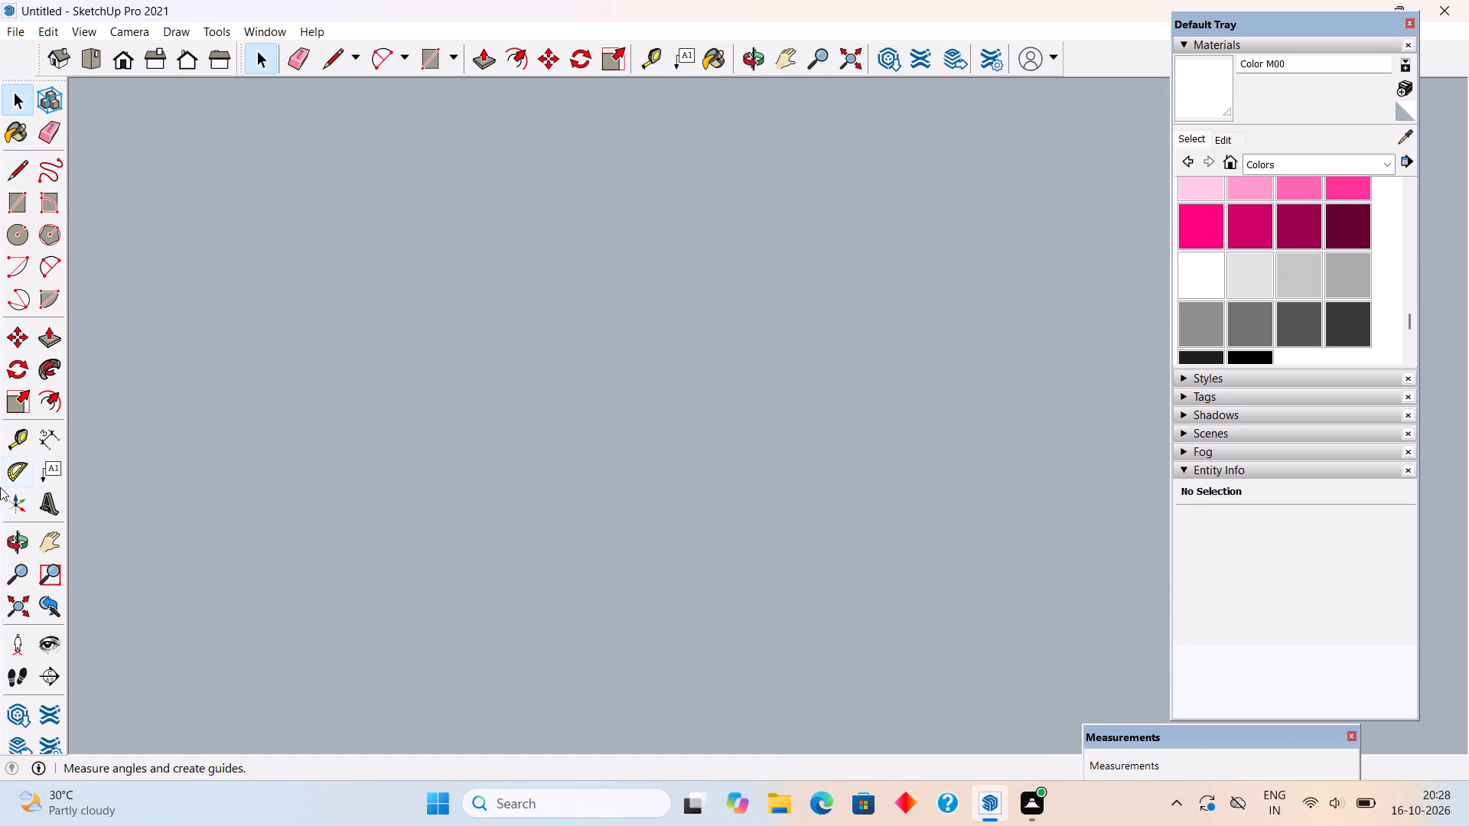
# Examine the whole structure from several sides, checking the roofed stairwell, the projecting frame and the staircase.
pyautogui.click(31, 616)
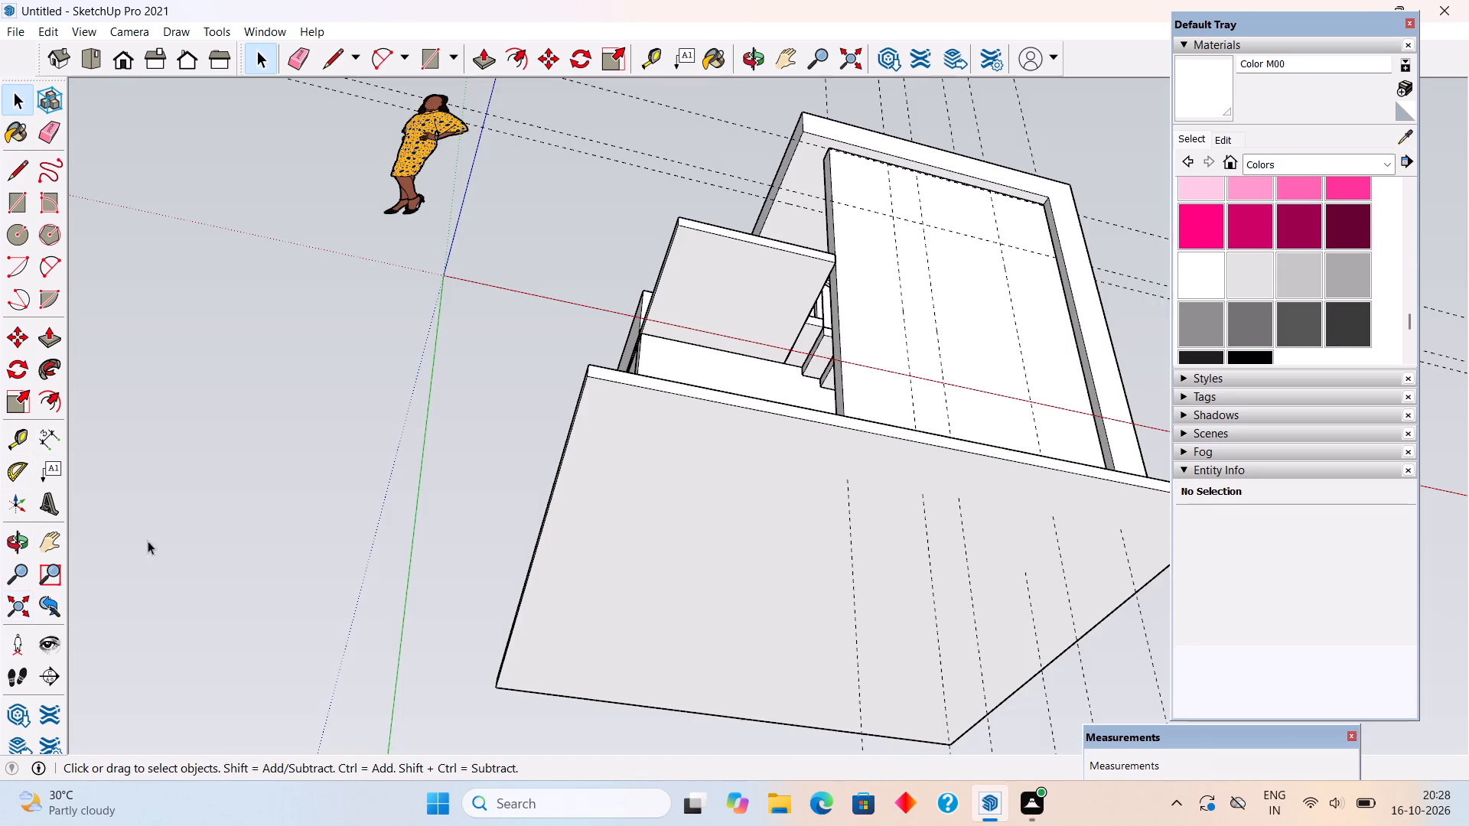
pyautogui.moveTo(749, 298); pyautogui.dragTo(859, 626, button='middle')
pyautogui.moveTo(922, 376); pyautogui.dragTo(681, 416, button='middle')
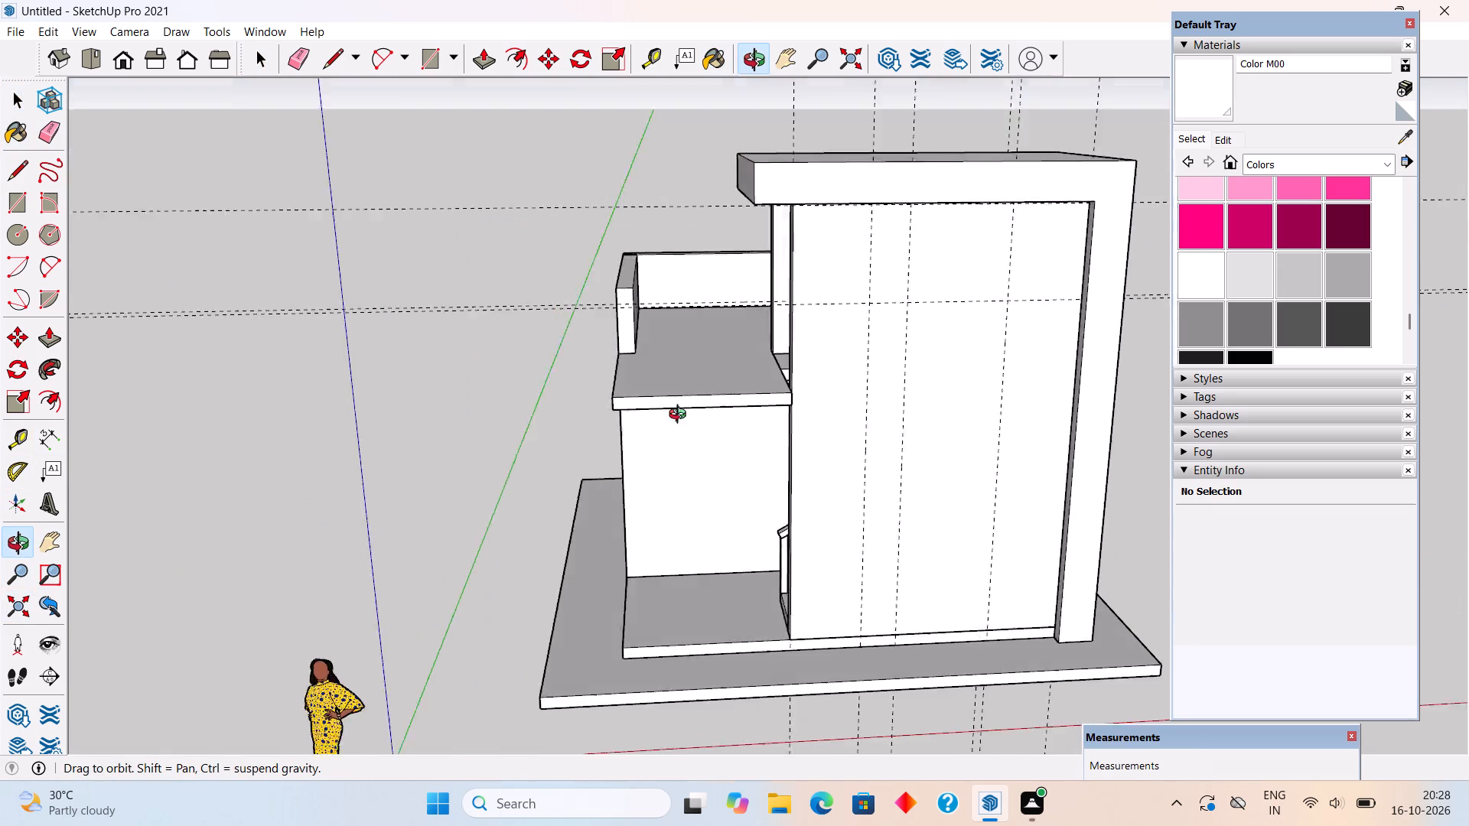
pyautogui.moveTo(681, 416); pyautogui.dragTo(667, 401, button='middle')
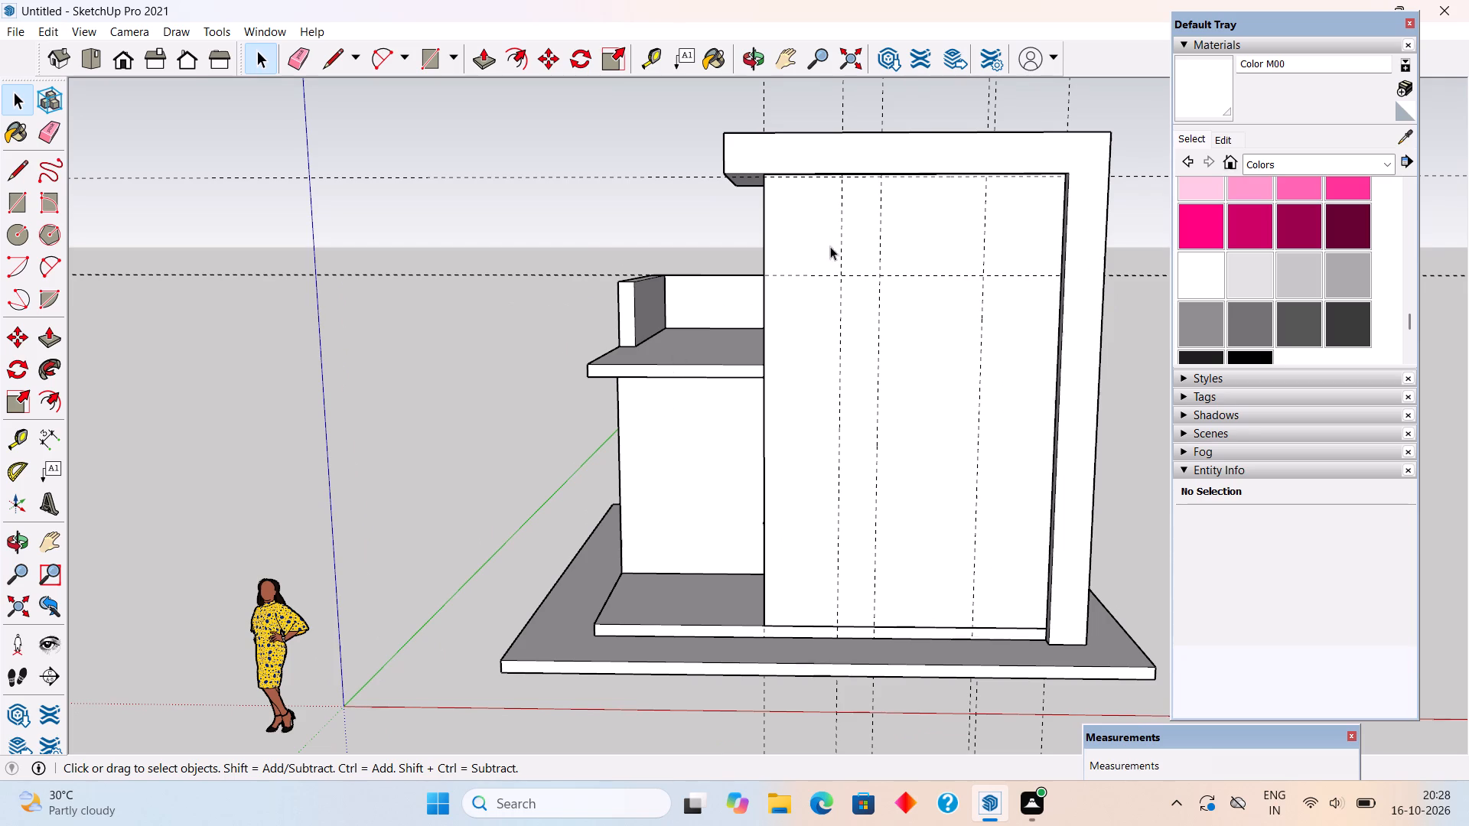
pyautogui.moveTo(855, 324); pyautogui.dragTo(1037, 273, button='middle')
pyautogui.moveTo(904, 340); pyautogui.dragTo(974, 350, button='middle')
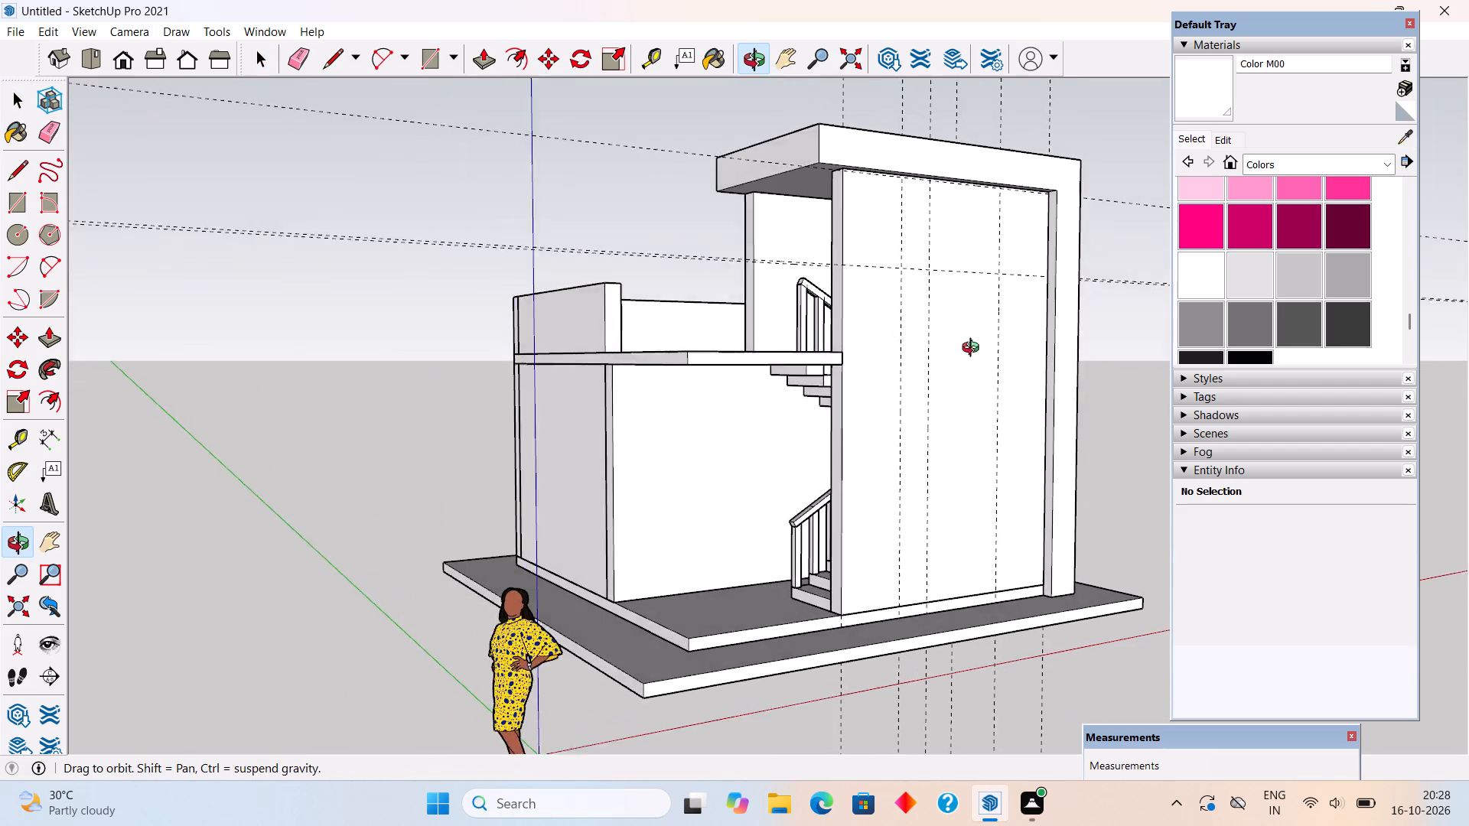
pyautogui.moveTo(974, 350); pyautogui.dragTo(1132, 334, button='middle')
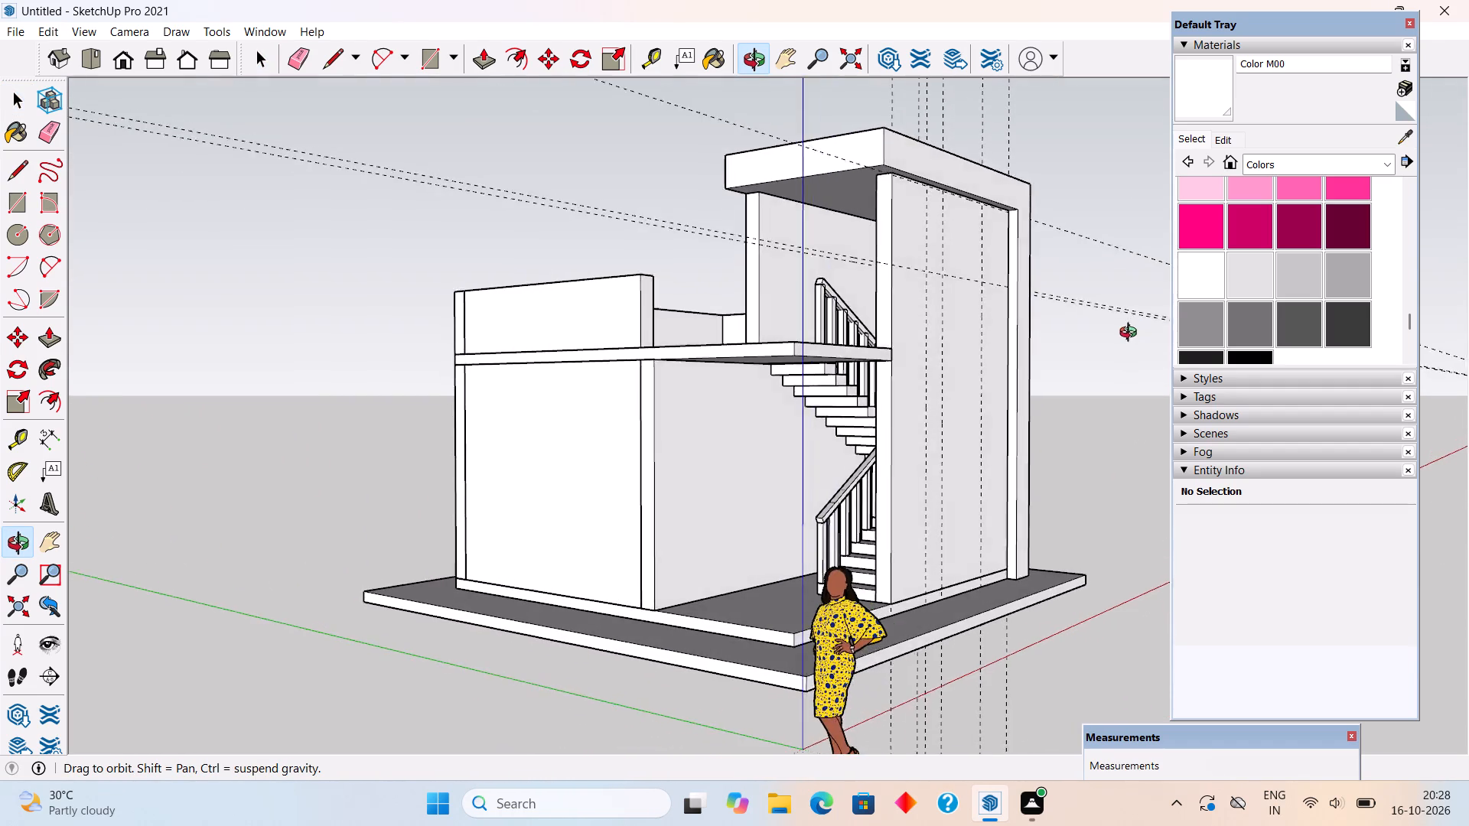
pyautogui.moveTo(1132, 334); pyautogui.dragTo(943, 408, button='middle')
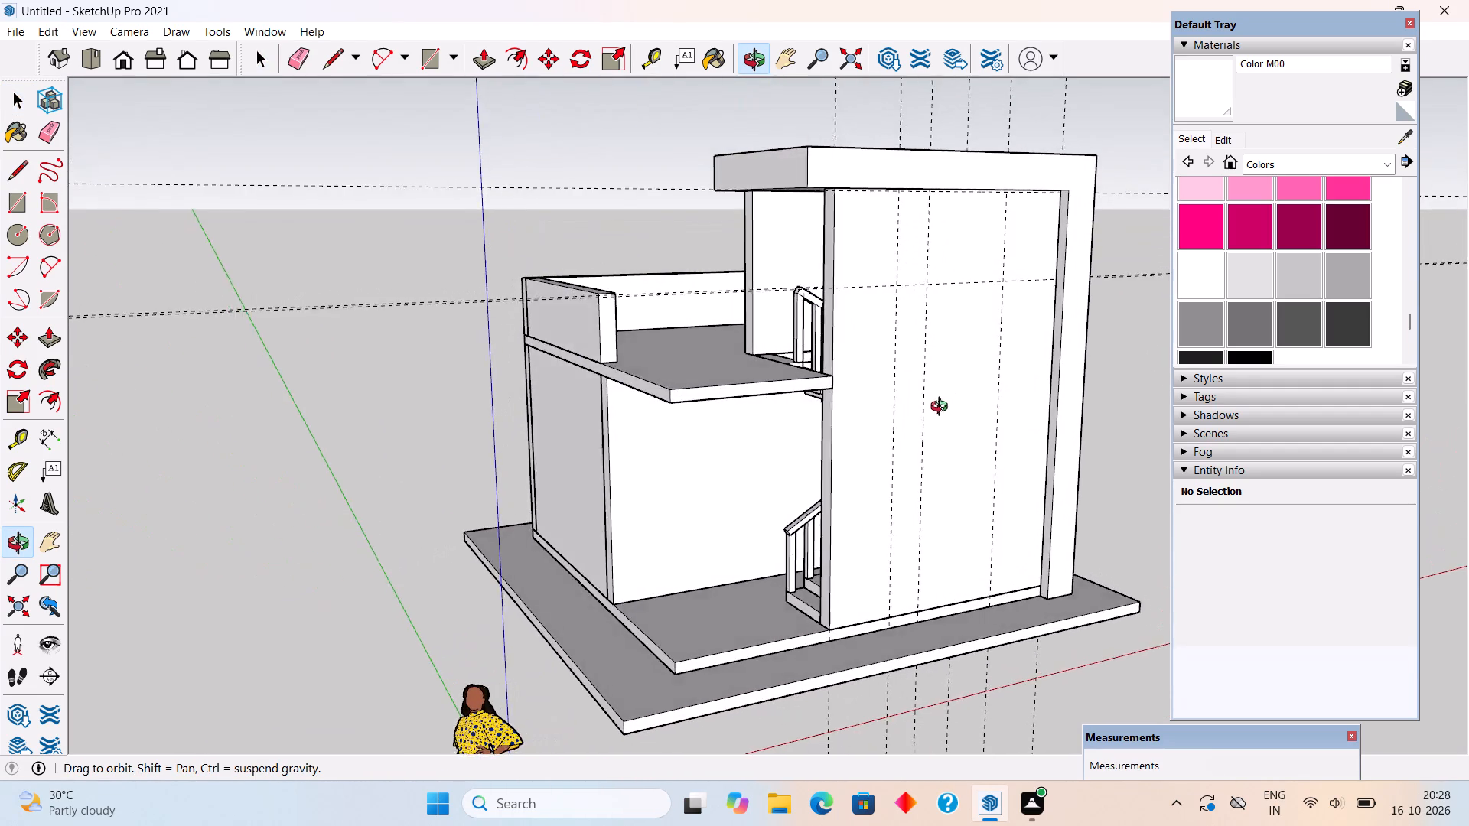
pyautogui.moveTo(943, 408); pyautogui.dragTo(633, 394, button='middle')
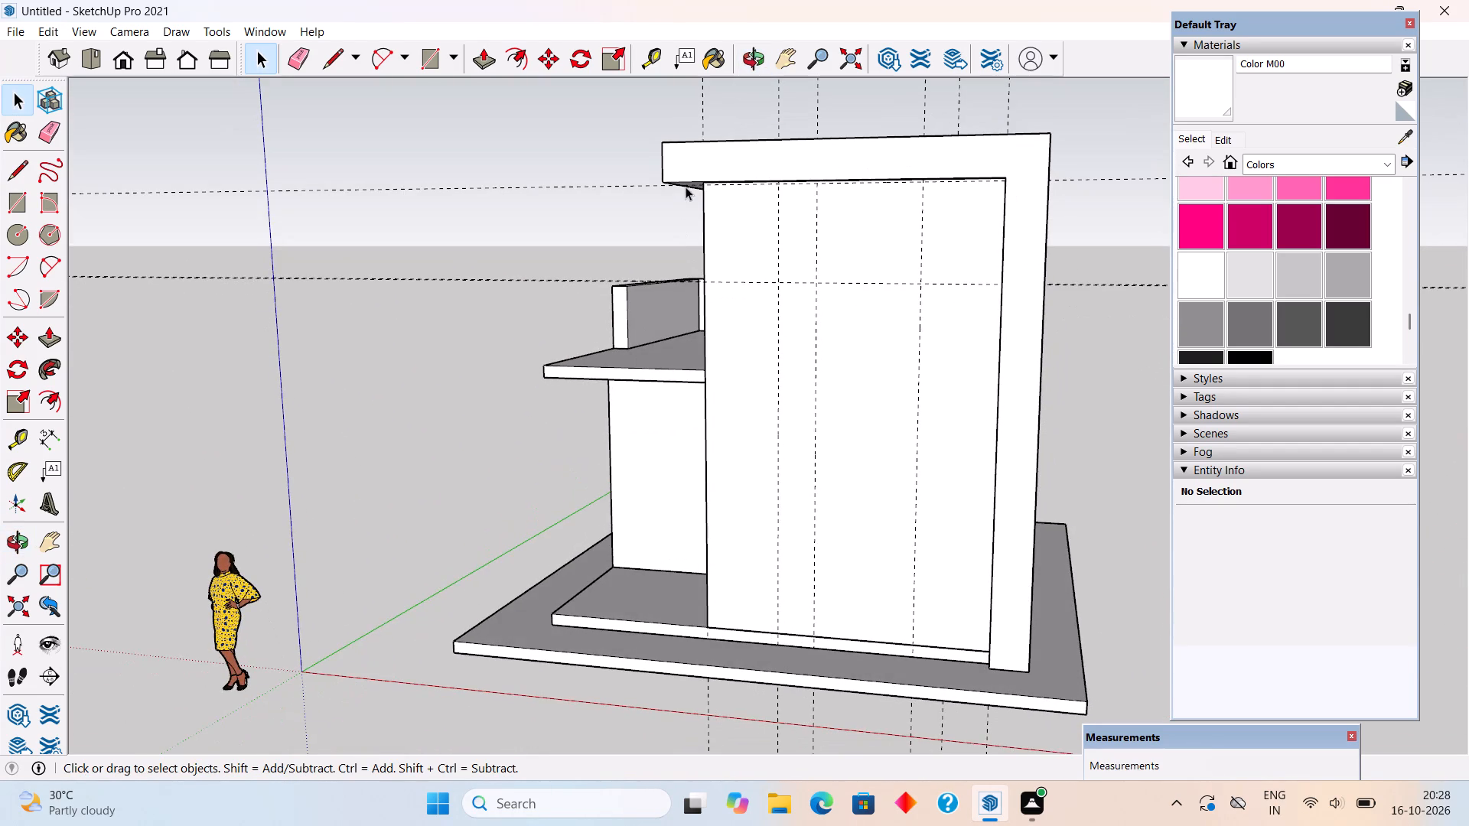
pyautogui.moveTo(689, 189); pyautogui.dragTo(1001, 255, button='middle')
# Undo the handrail painting, the stairwell roof slab and the projecting frame's top beam, keeping the frame's upright post.
pyautogui.hotkey('ctrl', 'z')
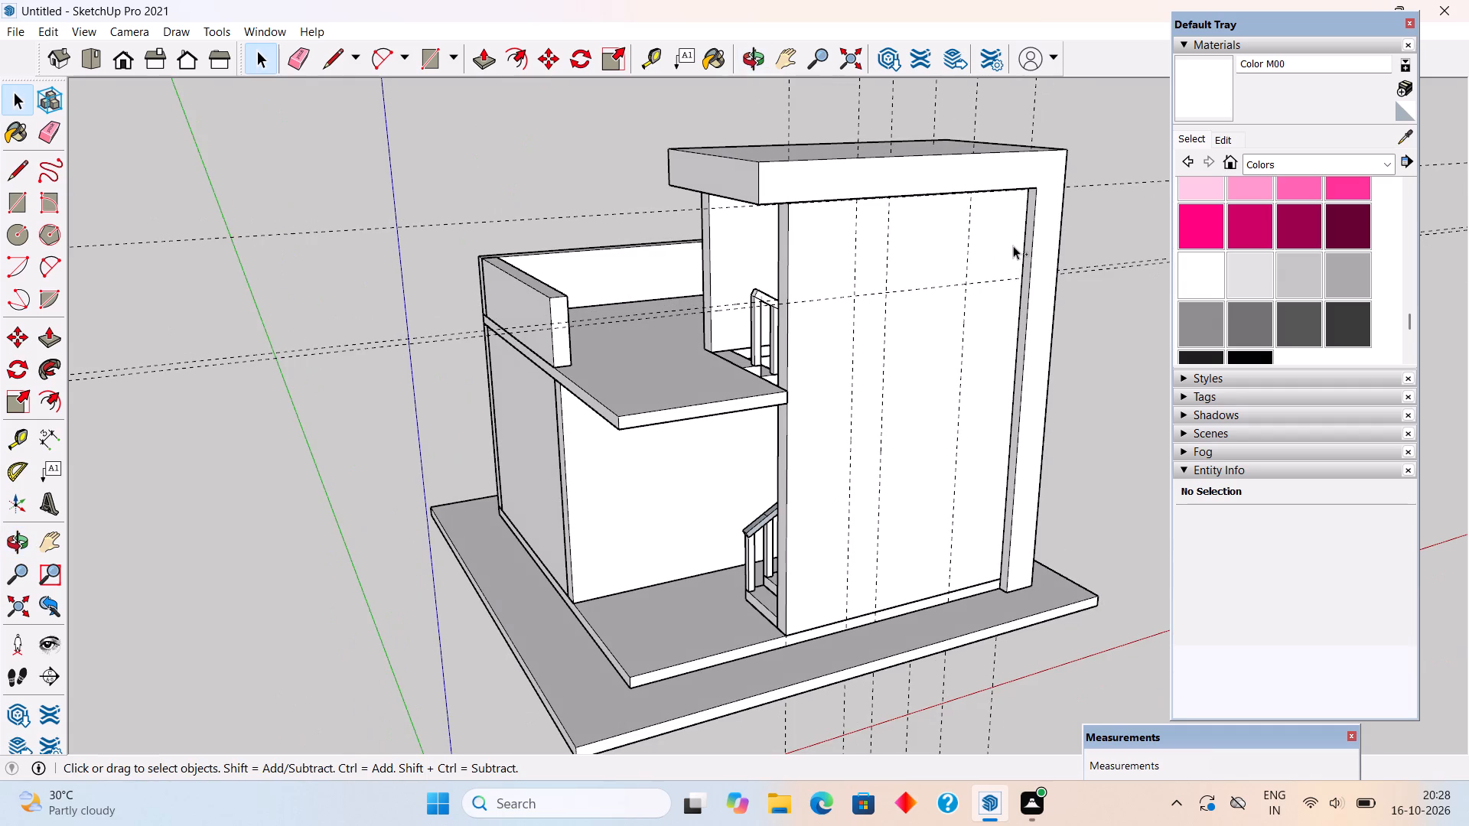
pyautogui.hotkey('ctrl', 'z')
pyautogui.hotkey('ctrl', 'z')
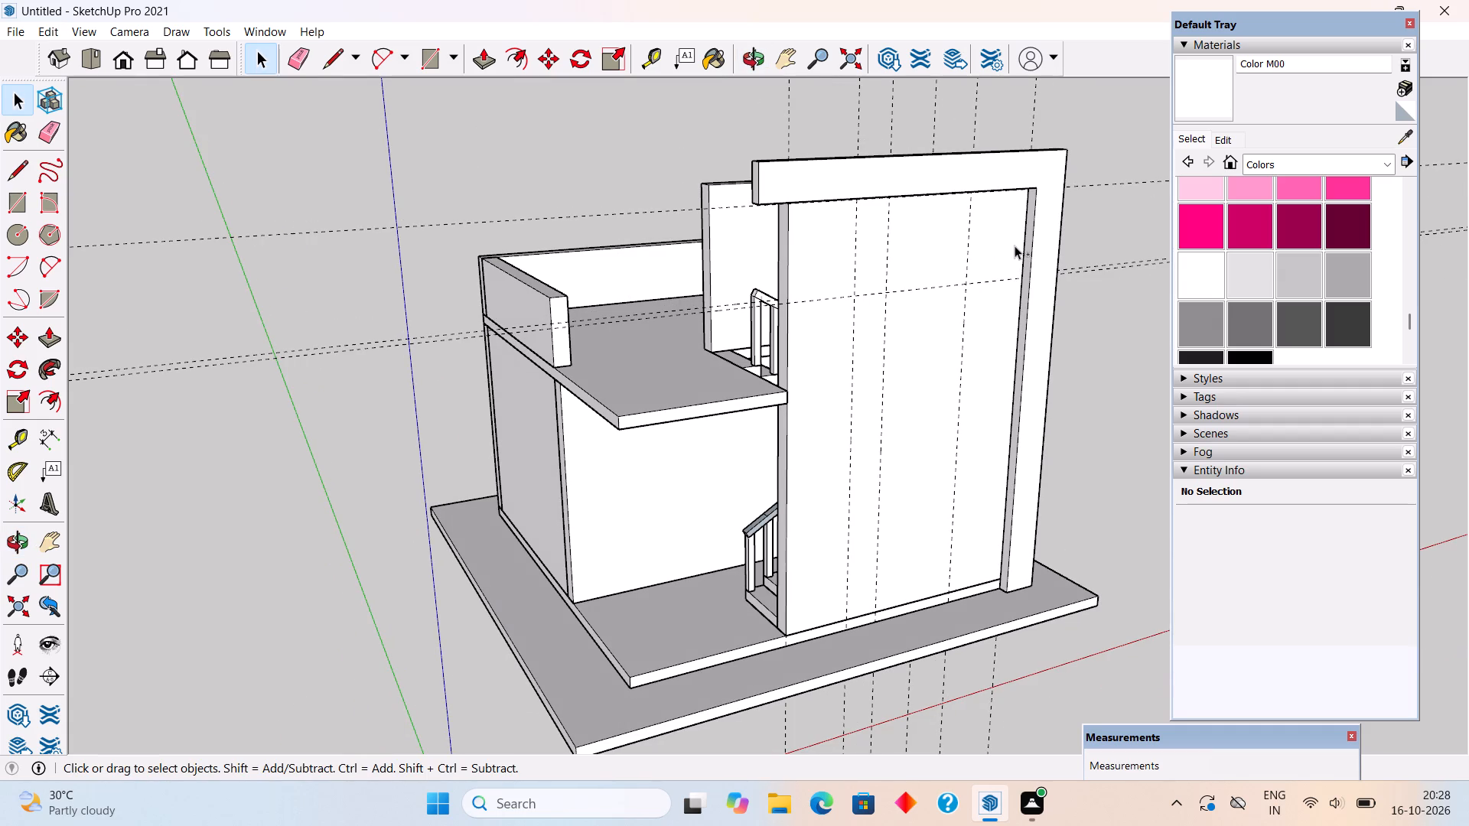
pyautogui.hotkey('ctrl', 'z')
pyautogui.hotkey('ctrl', 'z')
# Delete the leftover short edge across the post's inner face at the outer wall's top.
pyautogui.scroll(-1, 1039, 175)
pyautogui.moveTo(1030, 187); pyautogui.dragTo(990, 333, button='middle')
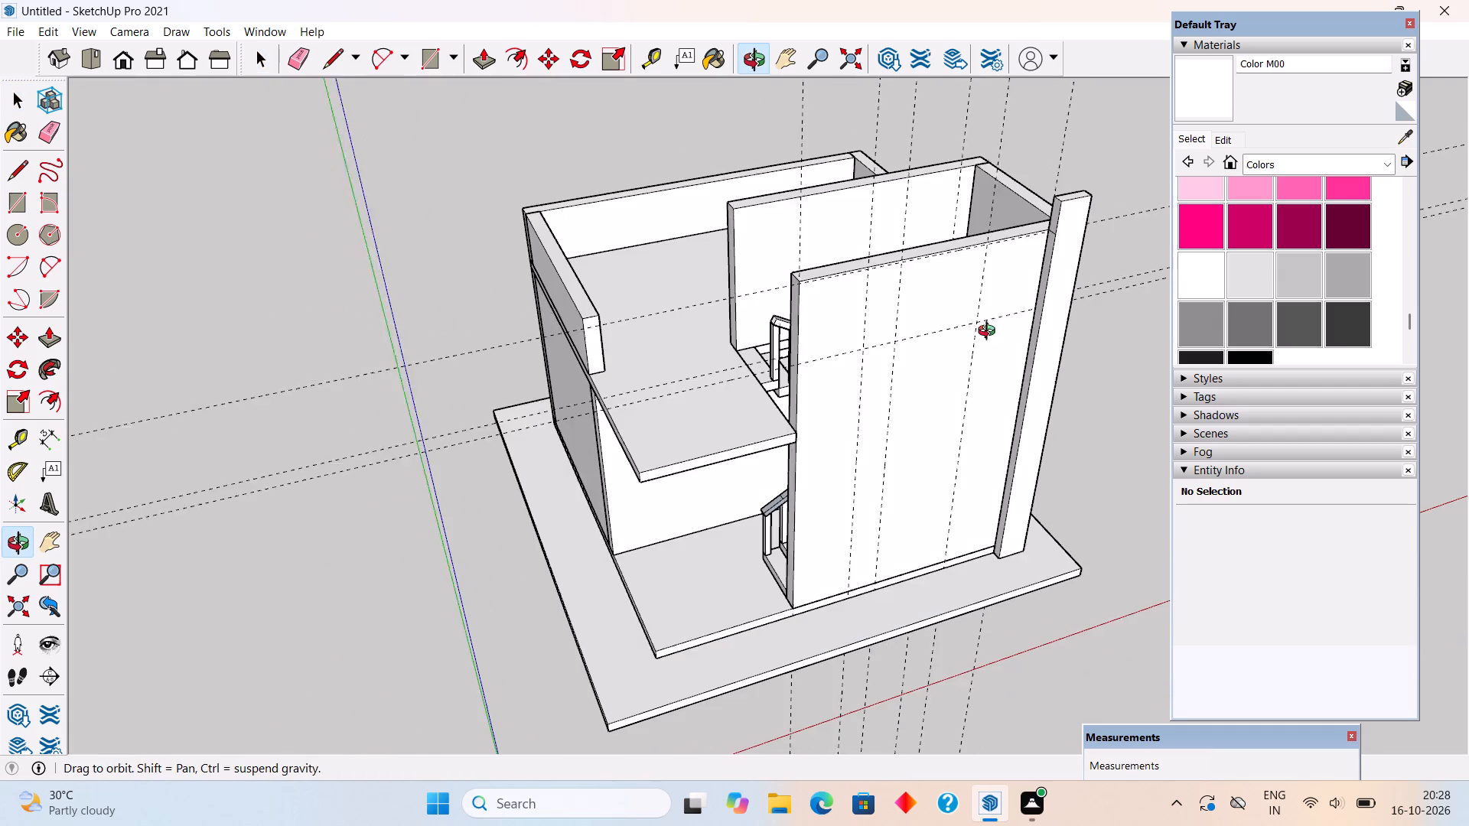
pyautogui.moveTo(990, 333); pyautogui.dragTo(990, 336, button='middle')
pyautogui.scroll(9, 1094, 252)
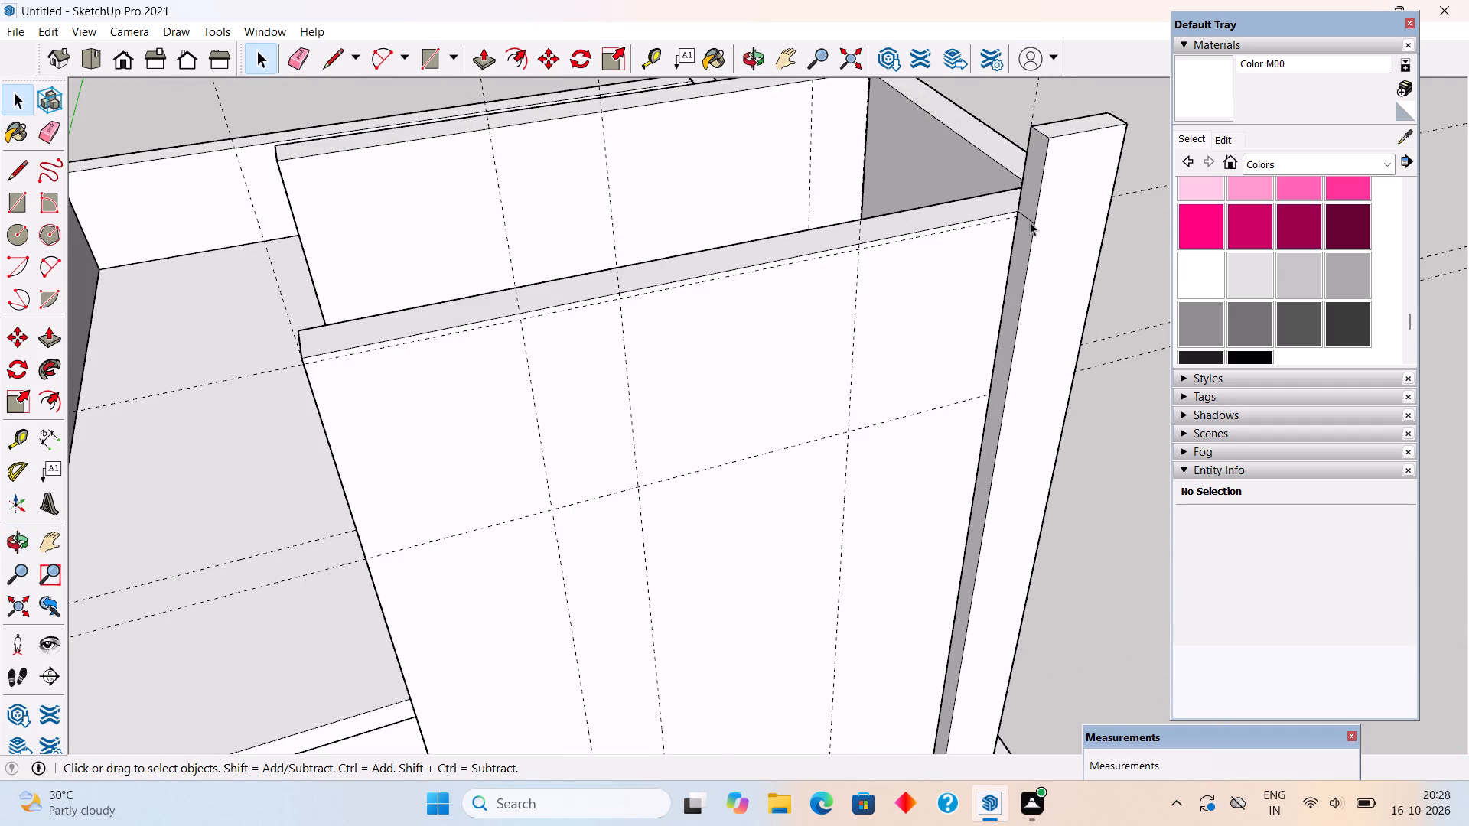
pyautogui.click(1030, 222)
pyautogui.press('Delete')
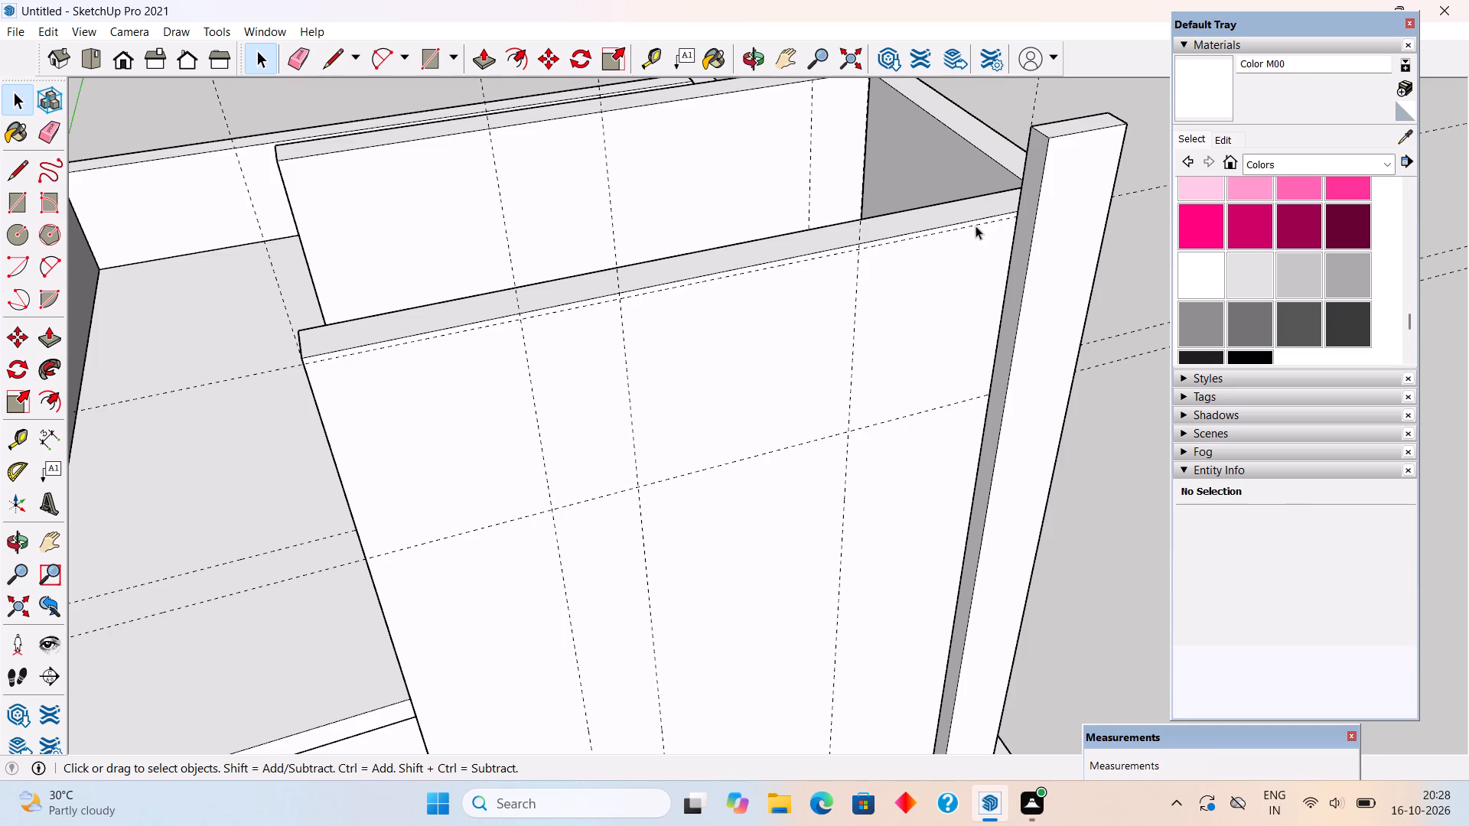
# Raise the outer stairwell wall's top face 1' 6" to the top of the post.
pyautogui.tripleClick(931, 226)
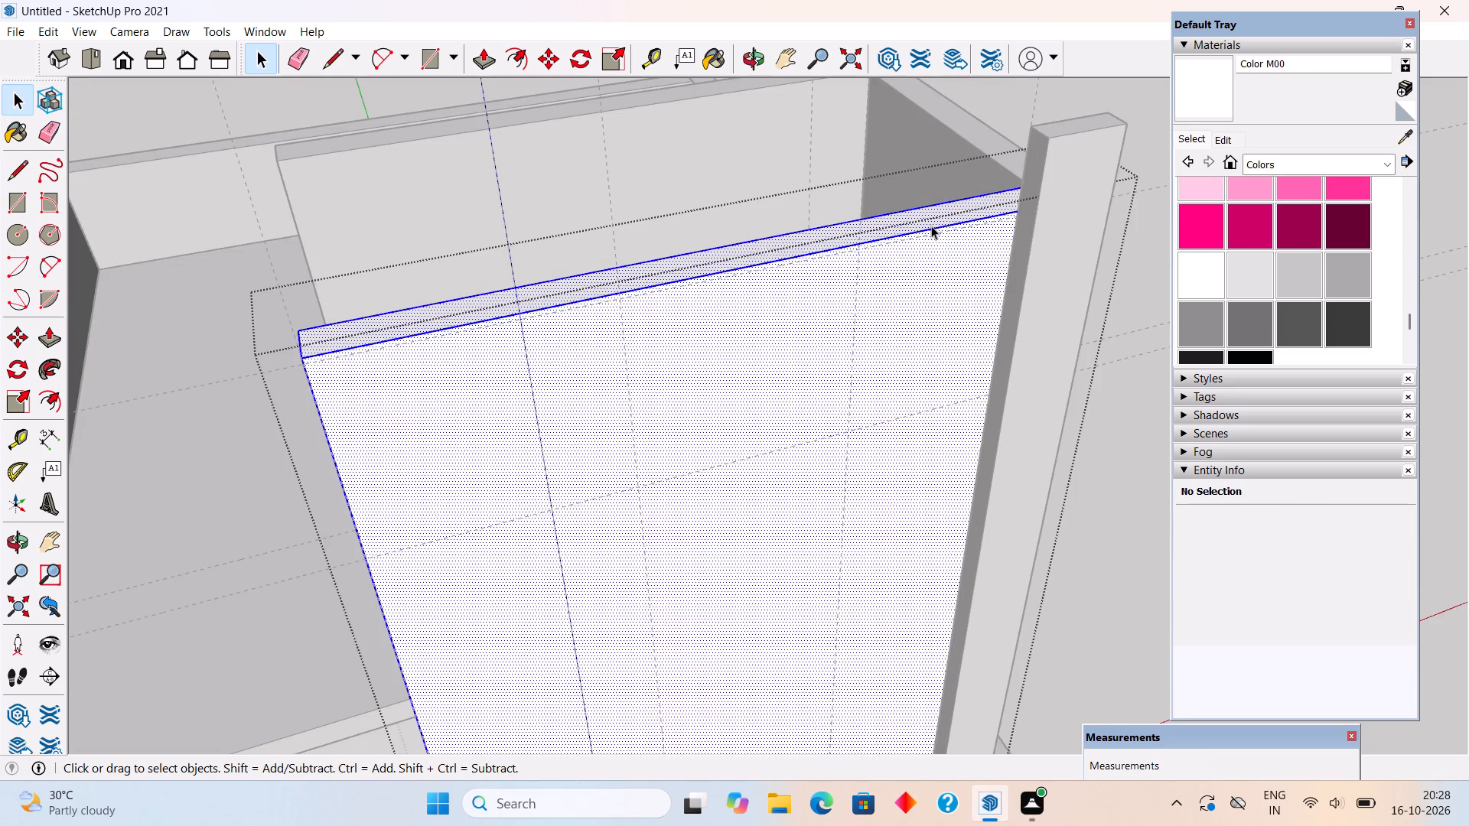
pyautogui.press('p')
pyautogui.click(935, 223)
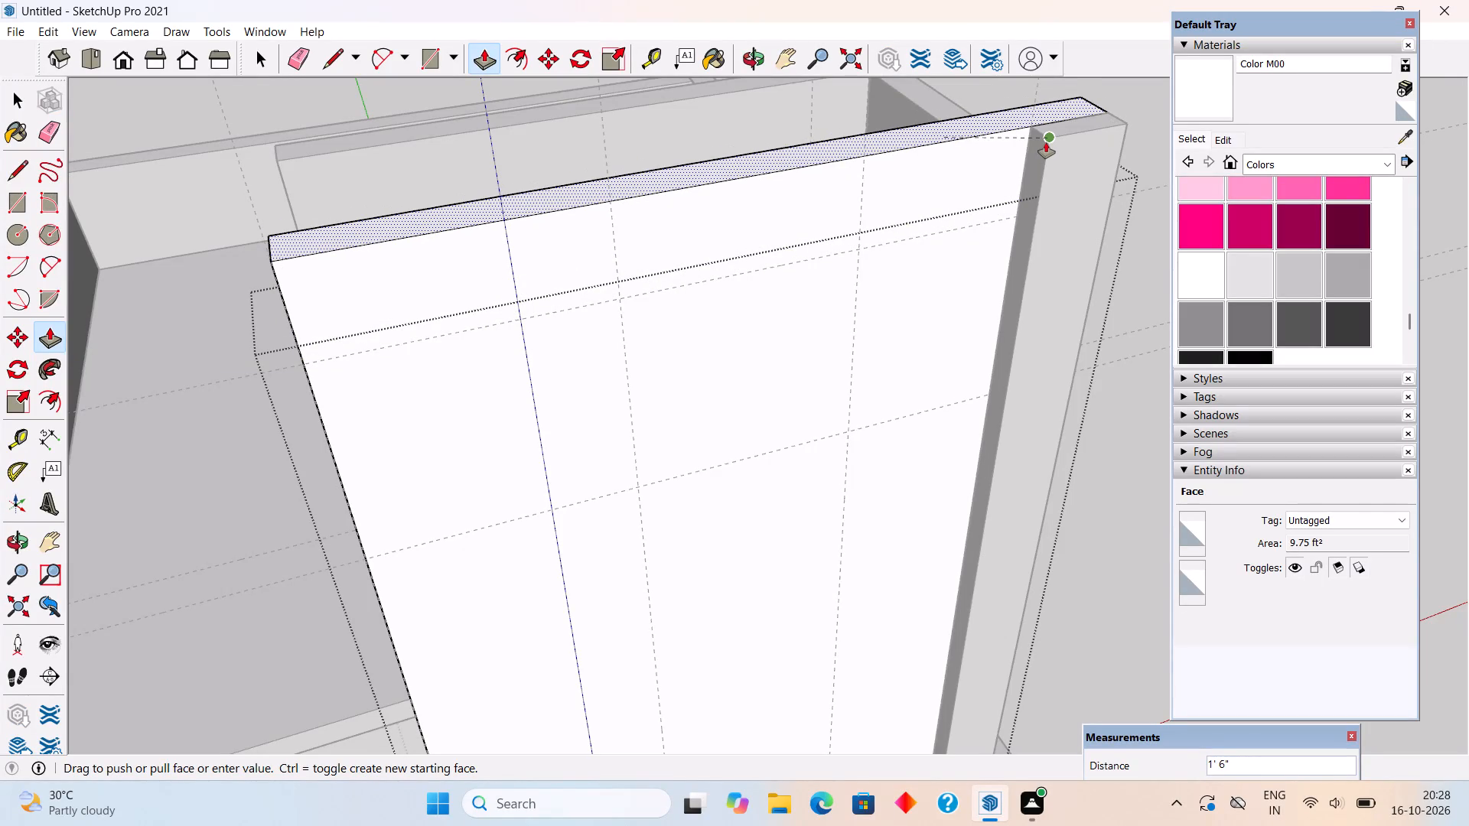
pyautogui.click(1046, 142)
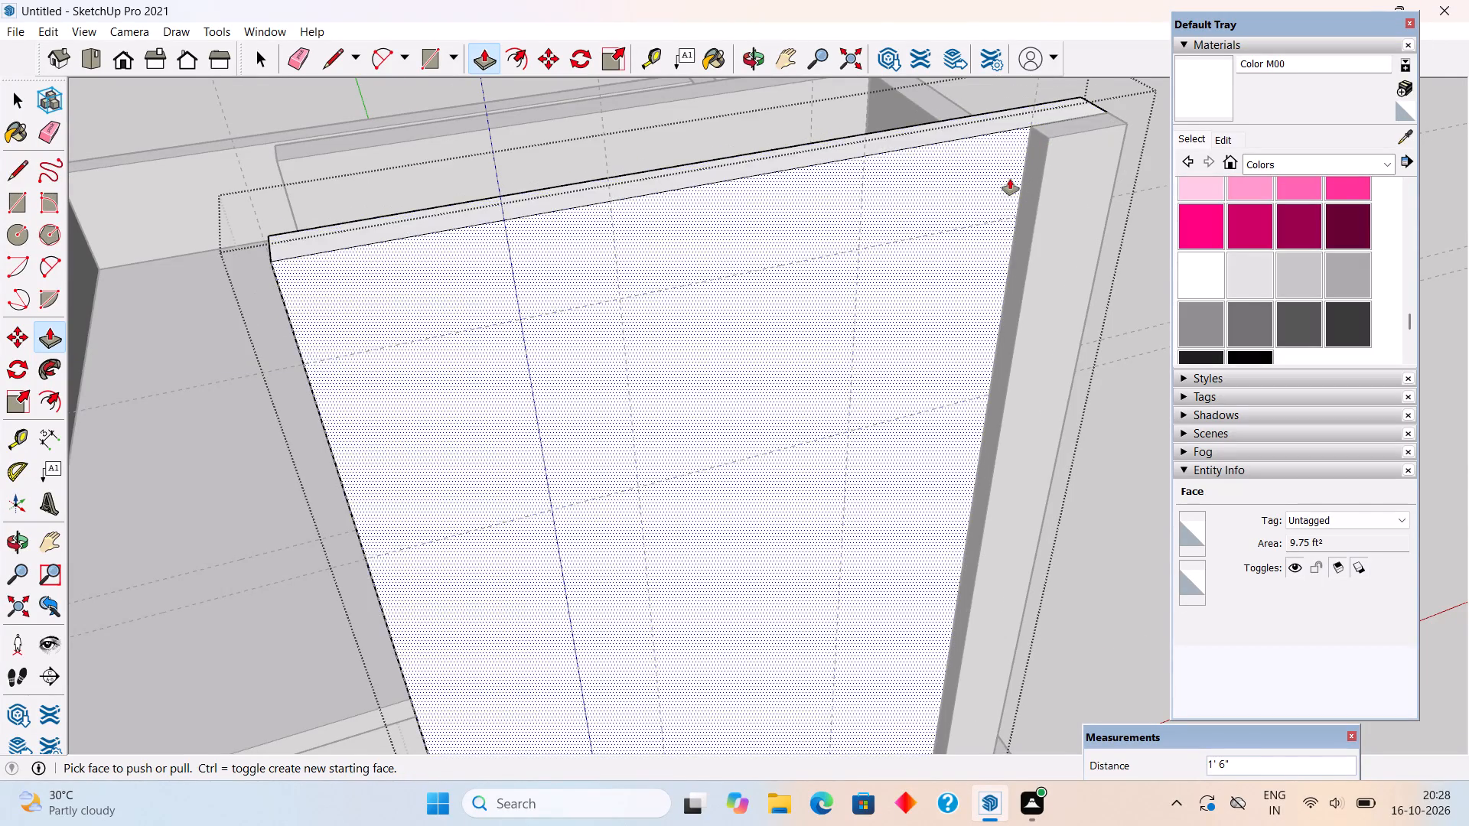
pyautogui.scroll(-5, 1007, 183)
pyautogui.press('space')
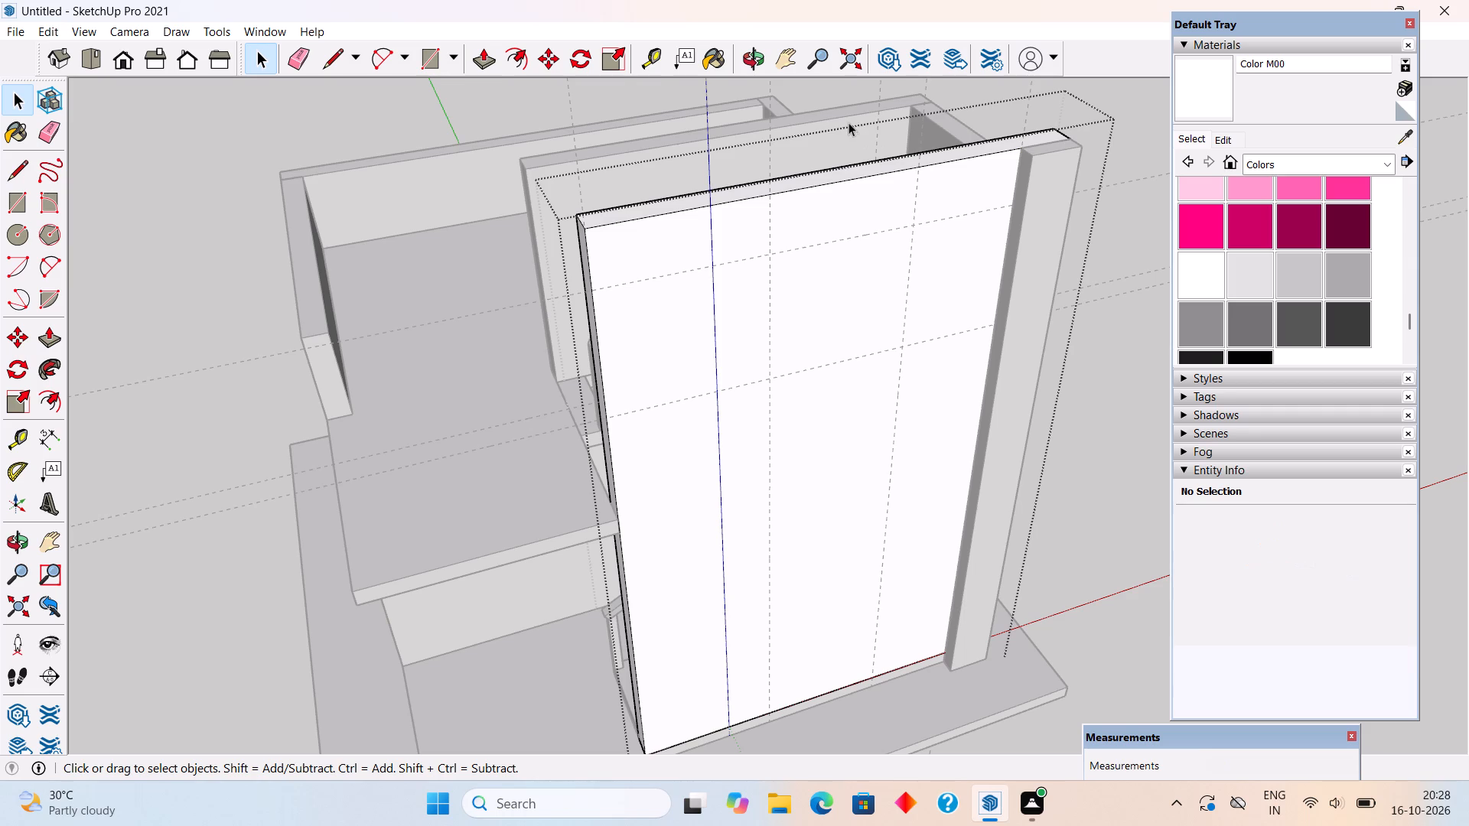
# Raise the inner stairwell wall's top face 1' 6" to match the outer wall.
pyautogui.tripleClick(846, 120)
pyautogui.press('p')
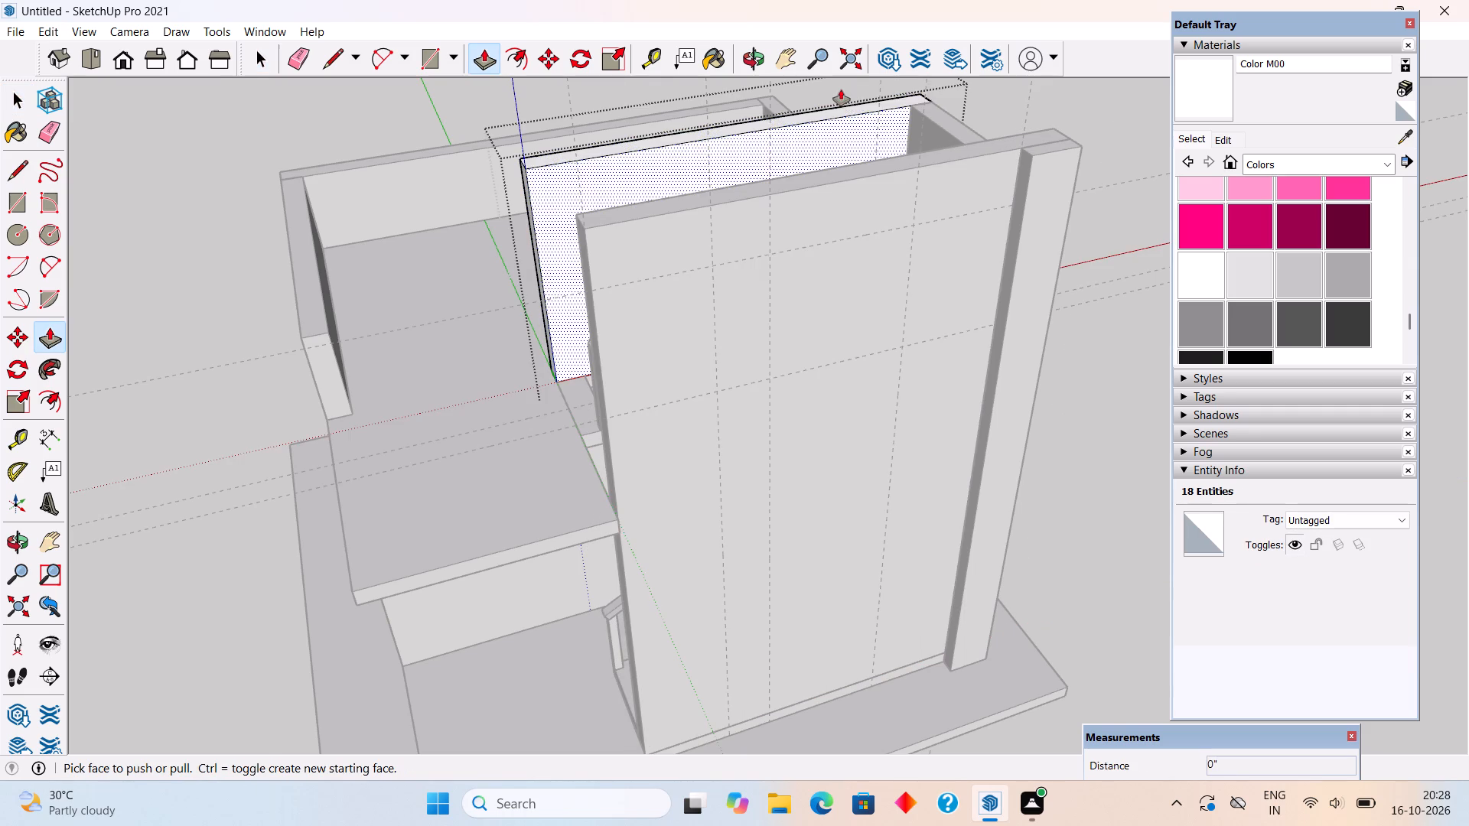
pyautogui.click(845, 109)
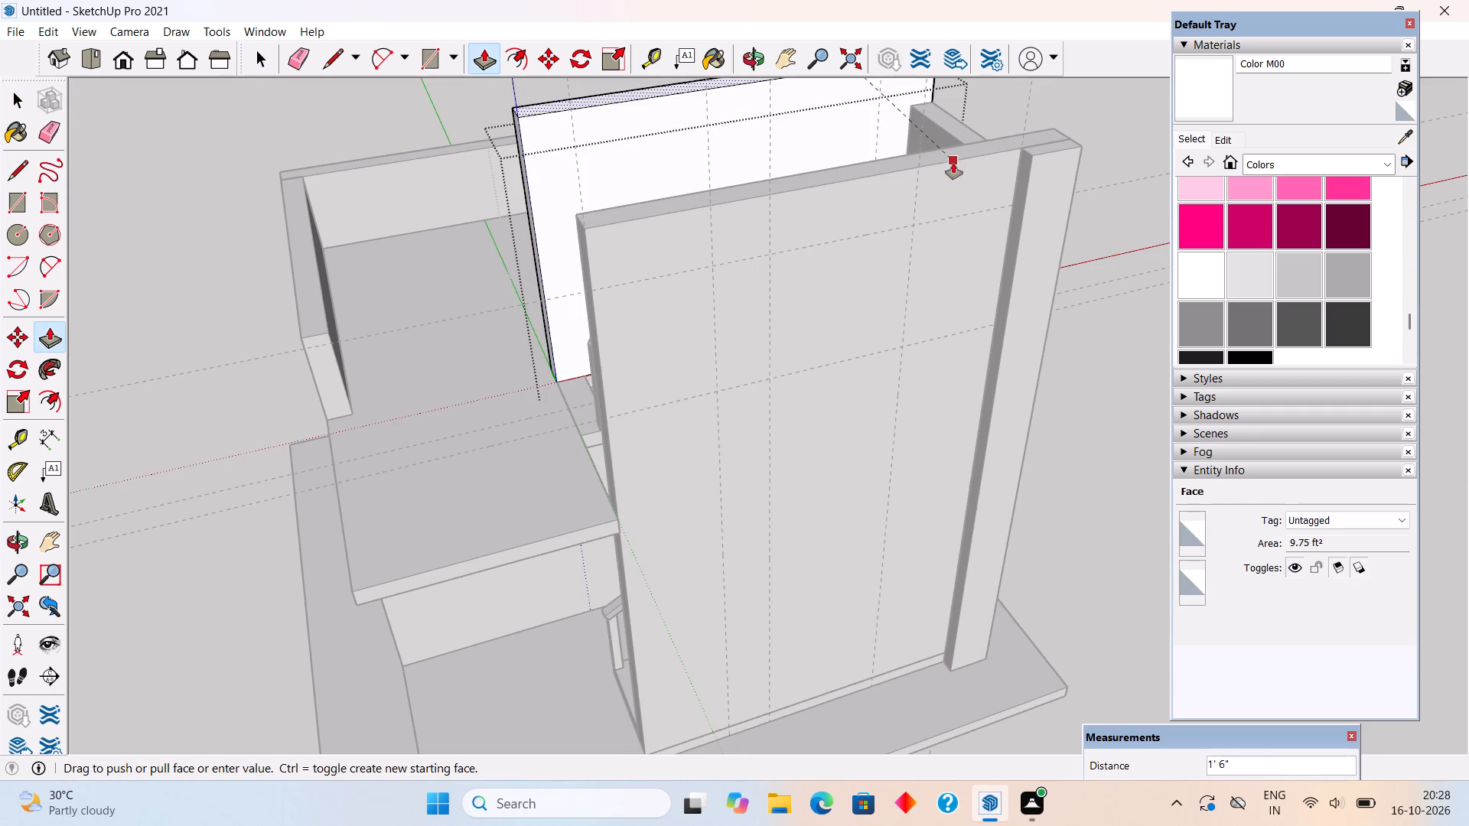
pyautogui.click(953, 163)
pyautogui.press('space')
# Raise the top of the end wall between the two stairwell walls 1' 6" to the same height.
pyautogui.scroll(-5, 953, 163)
pyautogui.scroll(10, 995, 127)
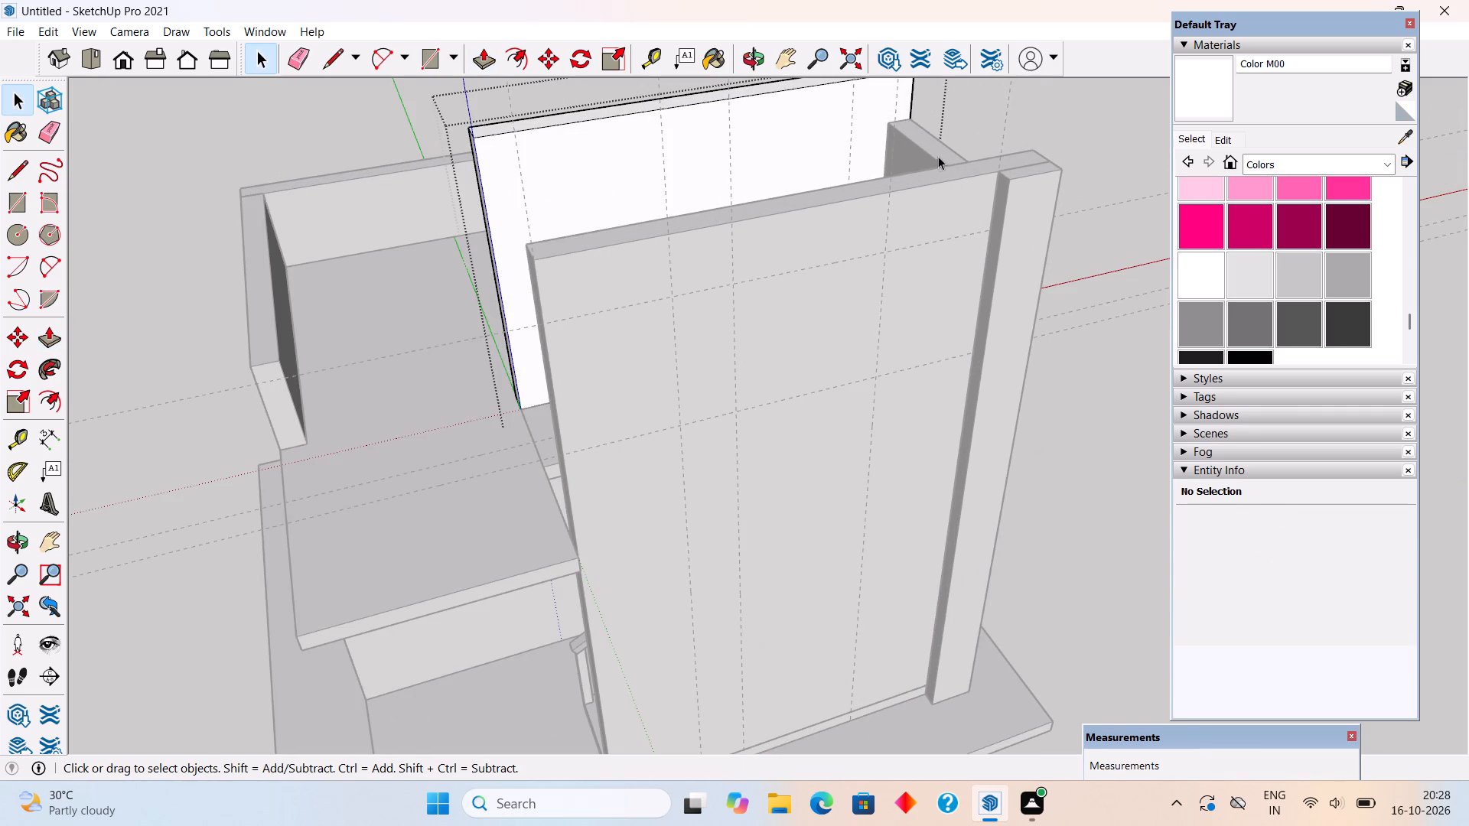
pyautogui.tripleClick(936, 153)
pyautogui.press('p')
pyautogui.click(936, 153)
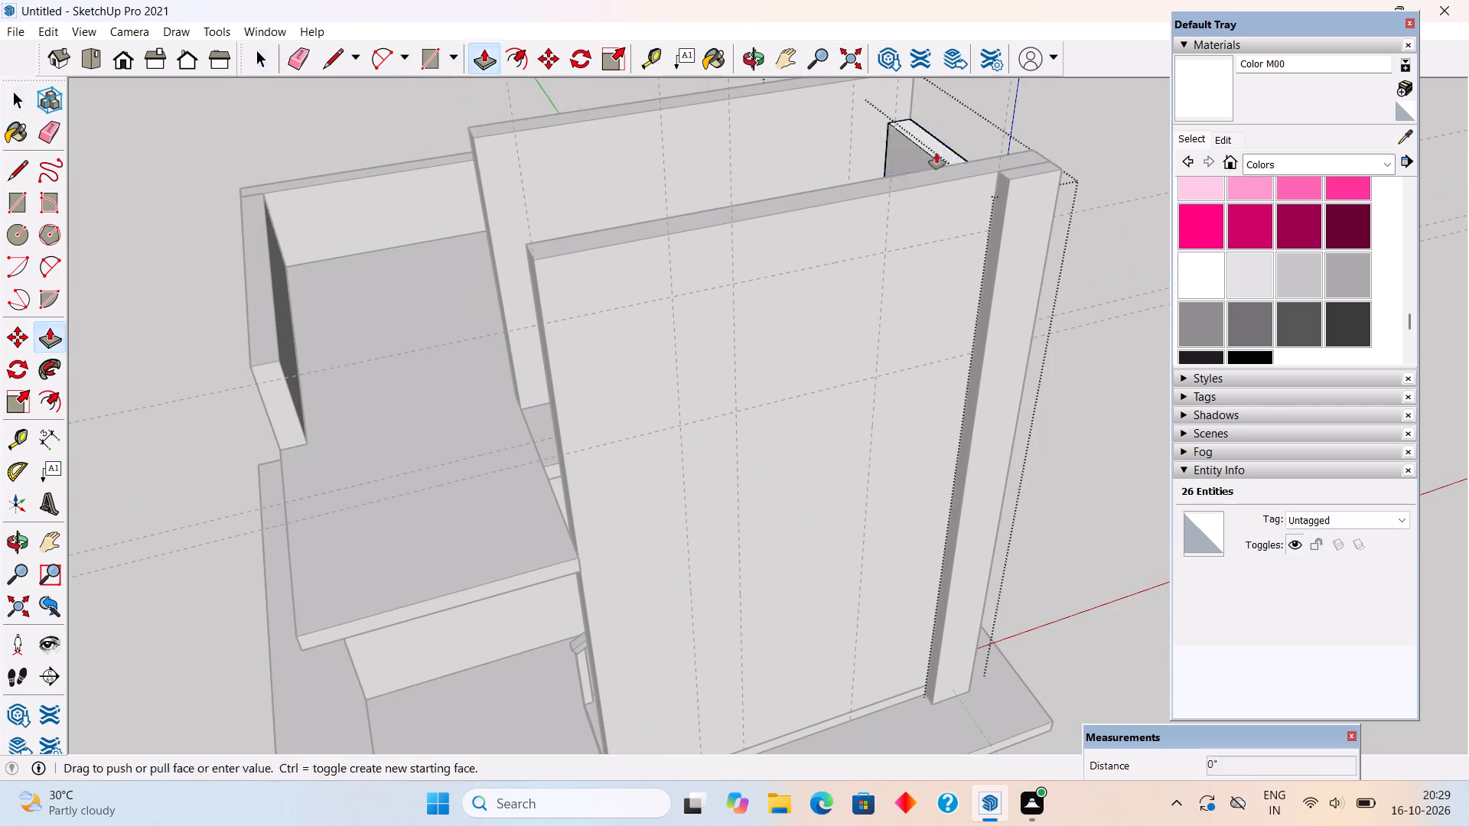
pyautogui.click(844, 206)
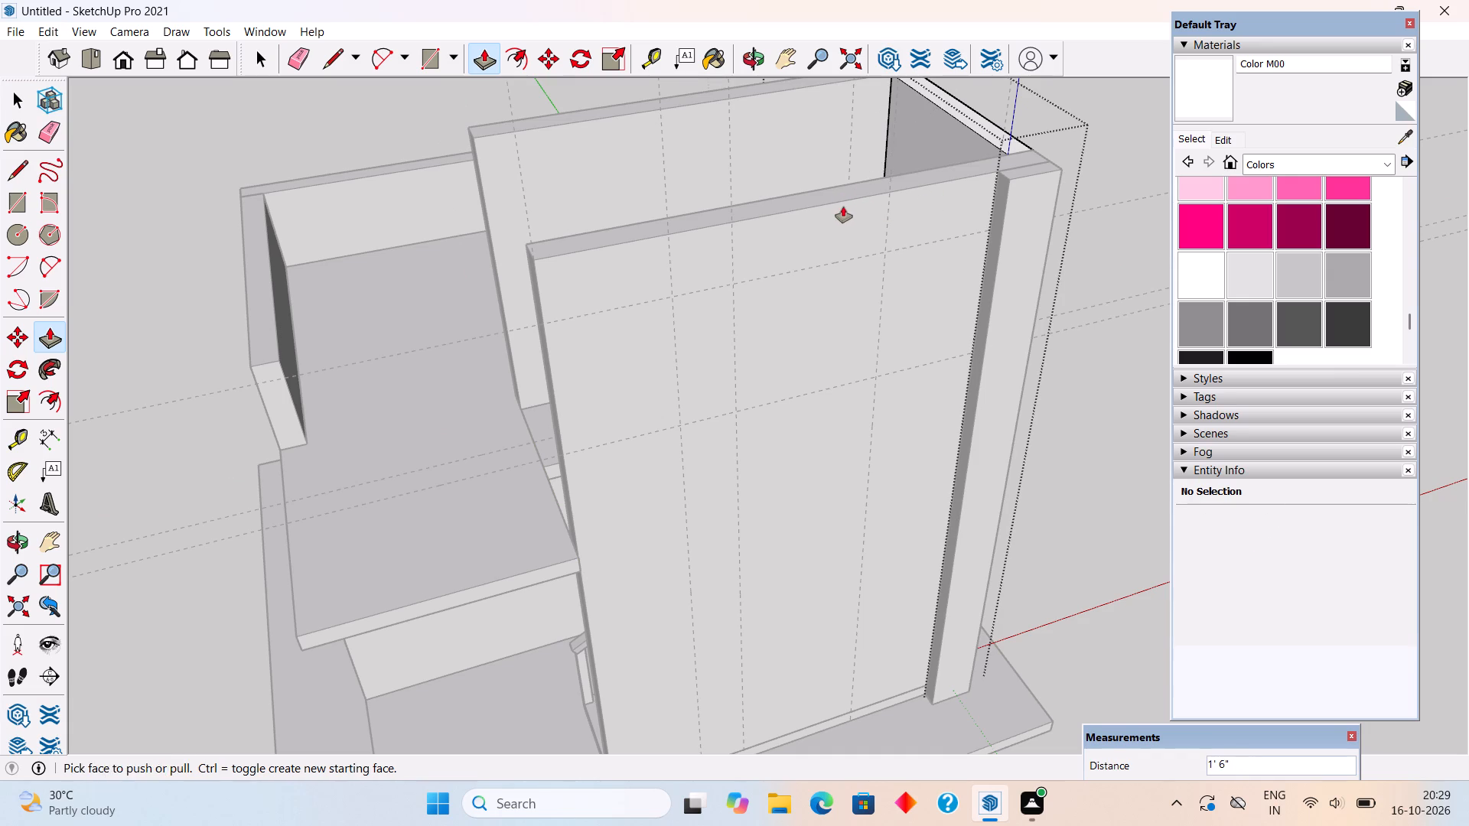
pyautogui.press('space')
pyautogui.scroll(-5, 838, 206)
pyautogui.click(1060, 119)
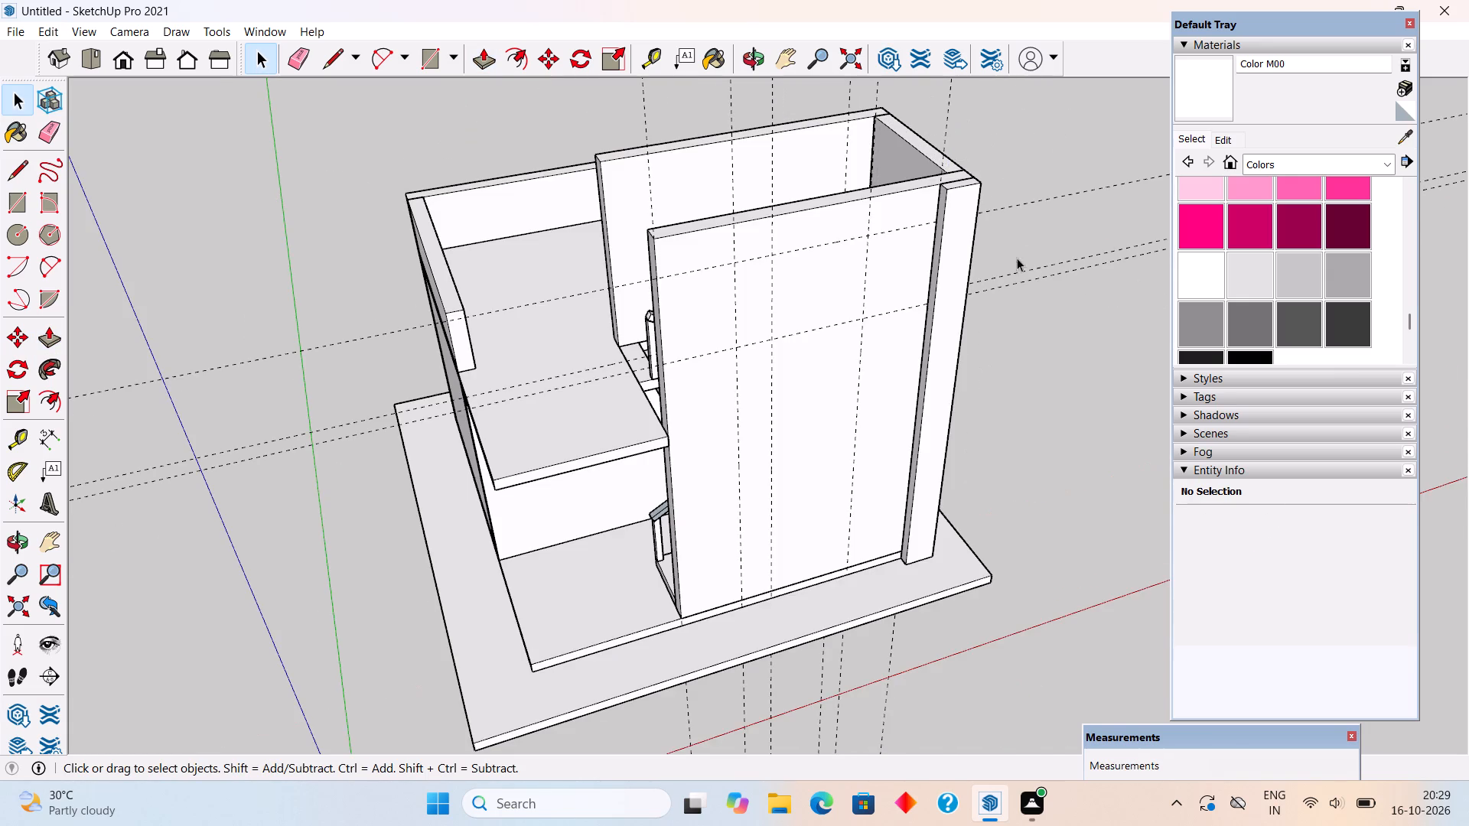
# Make the whole projecting post at the outer wall's corner a group.
pyautogui.moveTo(950, 223); pyautogui.dragTo(923, 200, button='middle')
pyautogui.scroll(1, 923, 200)
pyautogui.scroll(10, 985, 146)
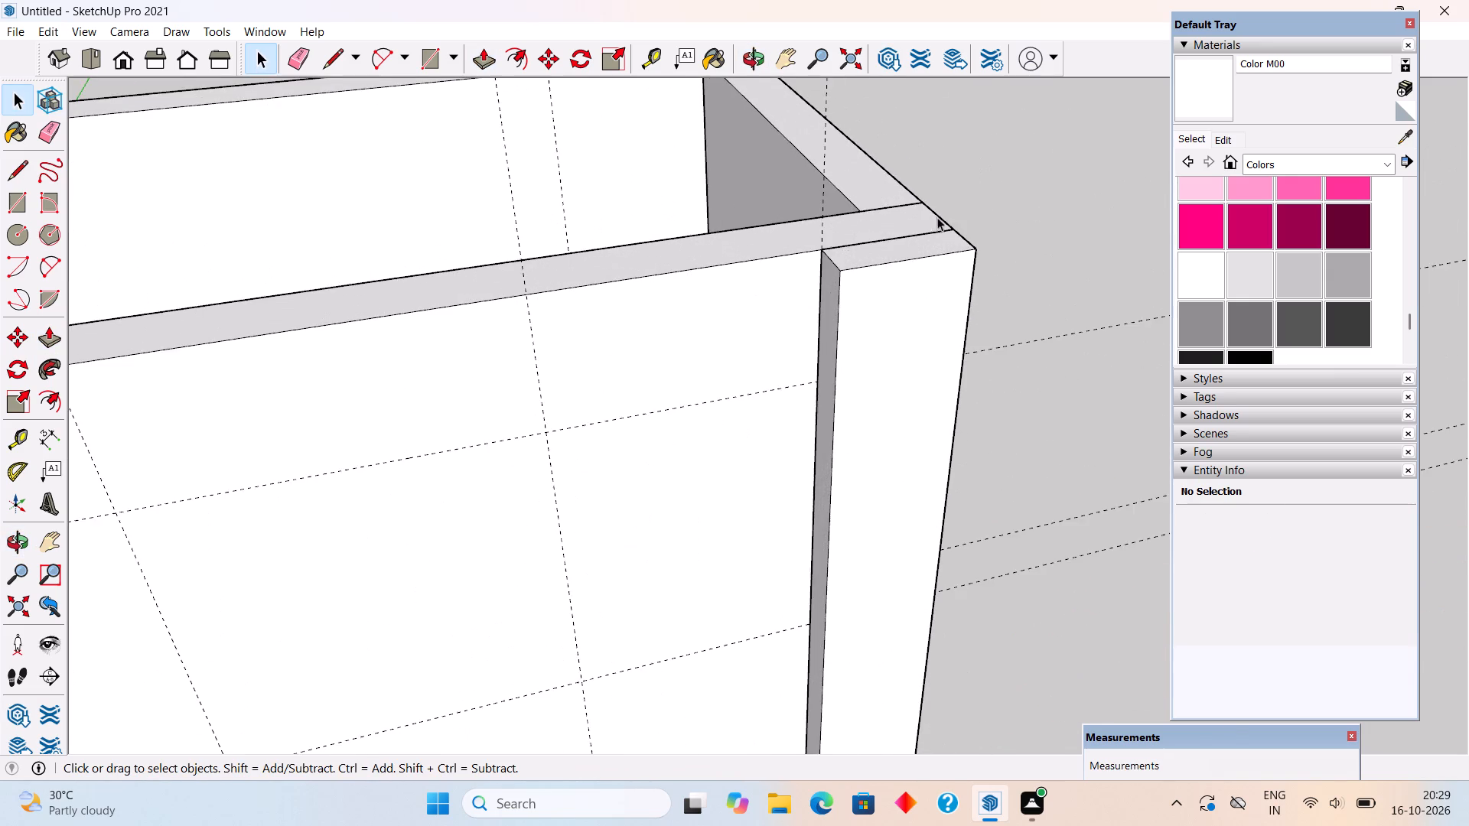
pyautogui.moveTo(929, 229); pyautogui.dragTo(737, 328, button='middle')
pyautogui.scroll(5, 708, 405)
pyautogui.tripleClick(708, 402)
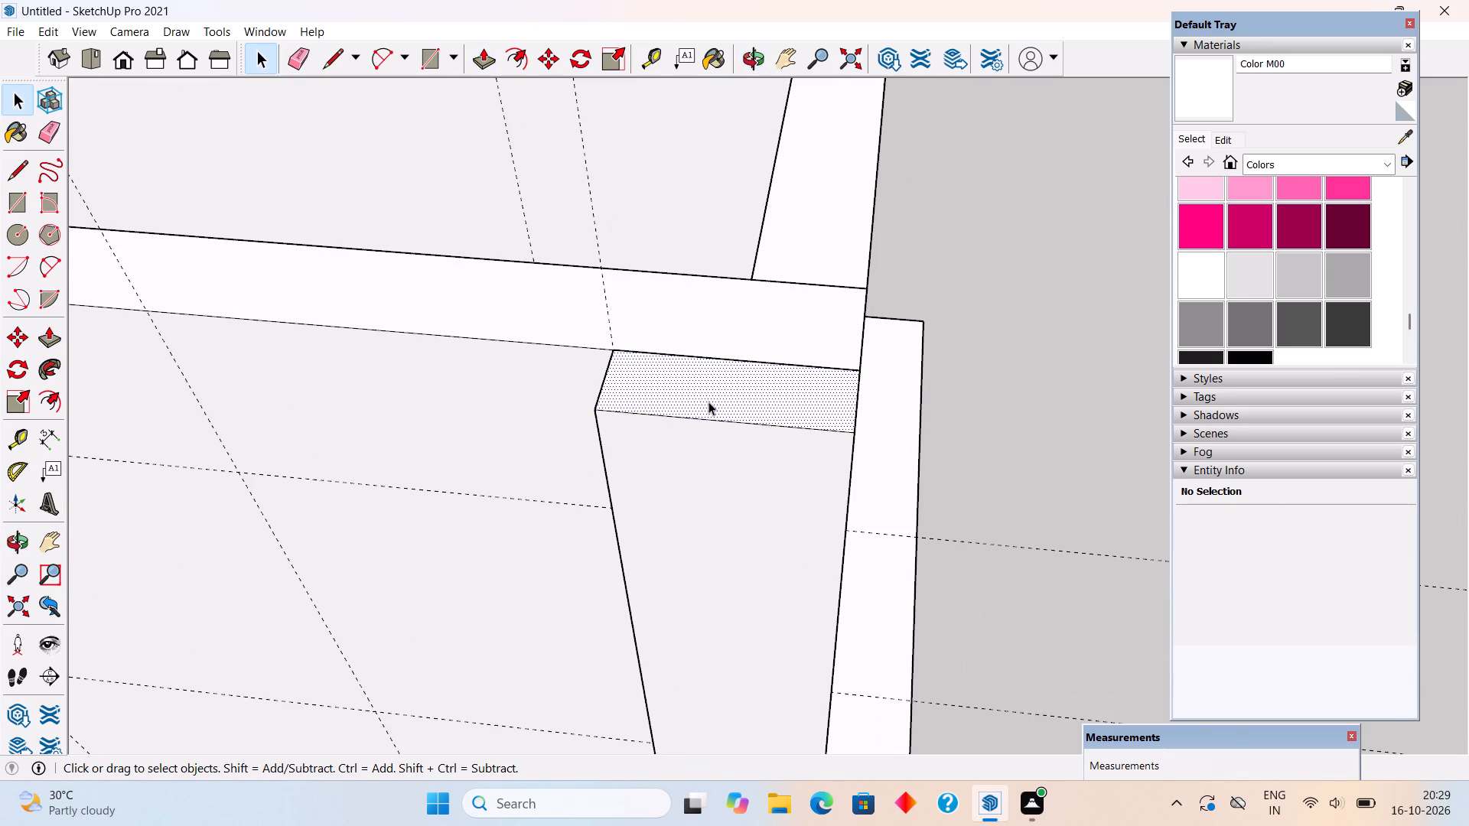
pyautogui.rightClick(708, 402)
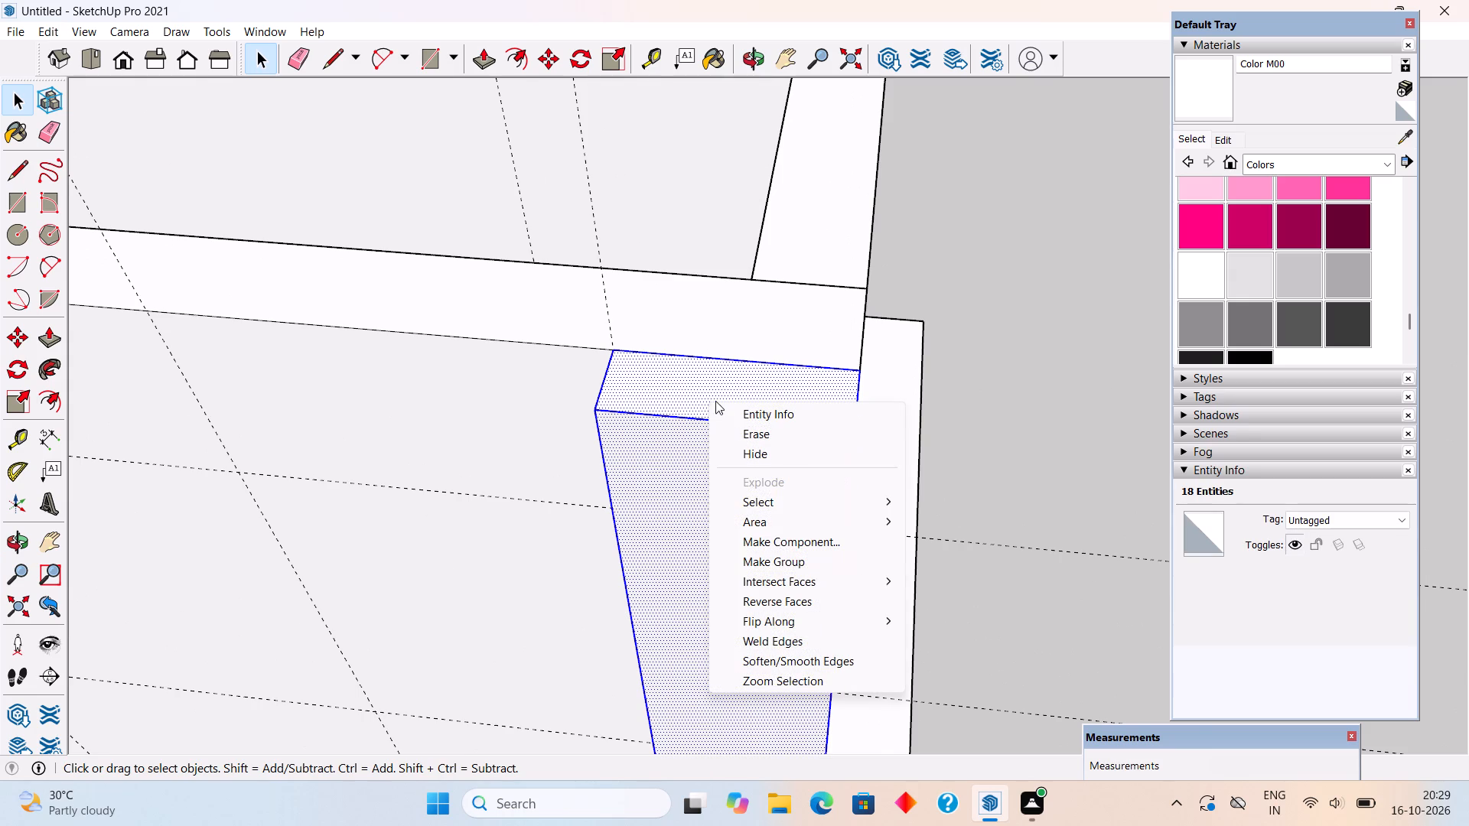
pyautogui.click(783, 566)
pyautogui.click(1012, 275)
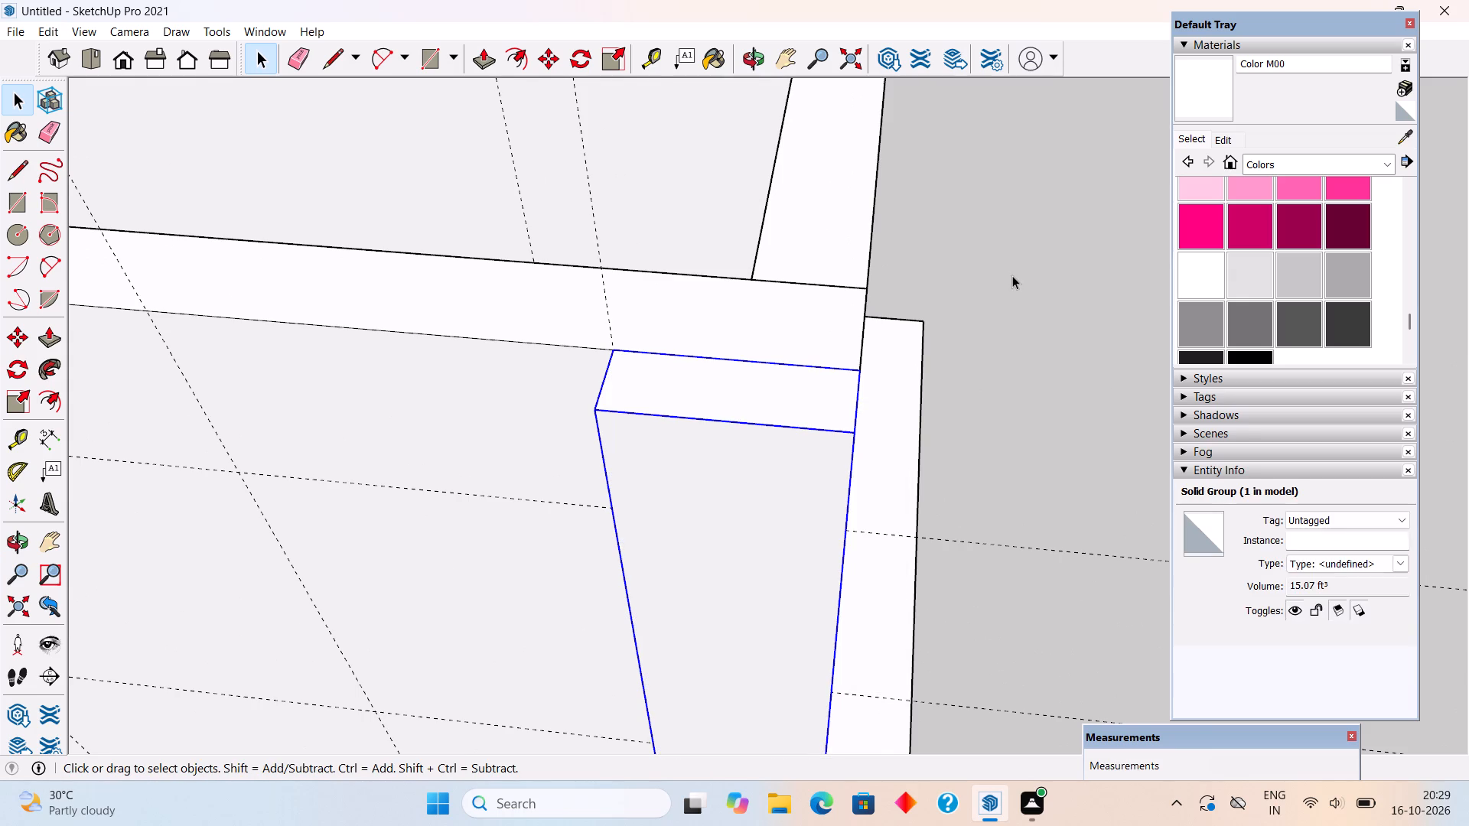
# Pull the grouped post's top face up 1.5' above the raised walls.
pyautogui.scroll(1, 798, 385)
pyautogui.doubleClick(798, 392)
pyautogui.click(798, 392)
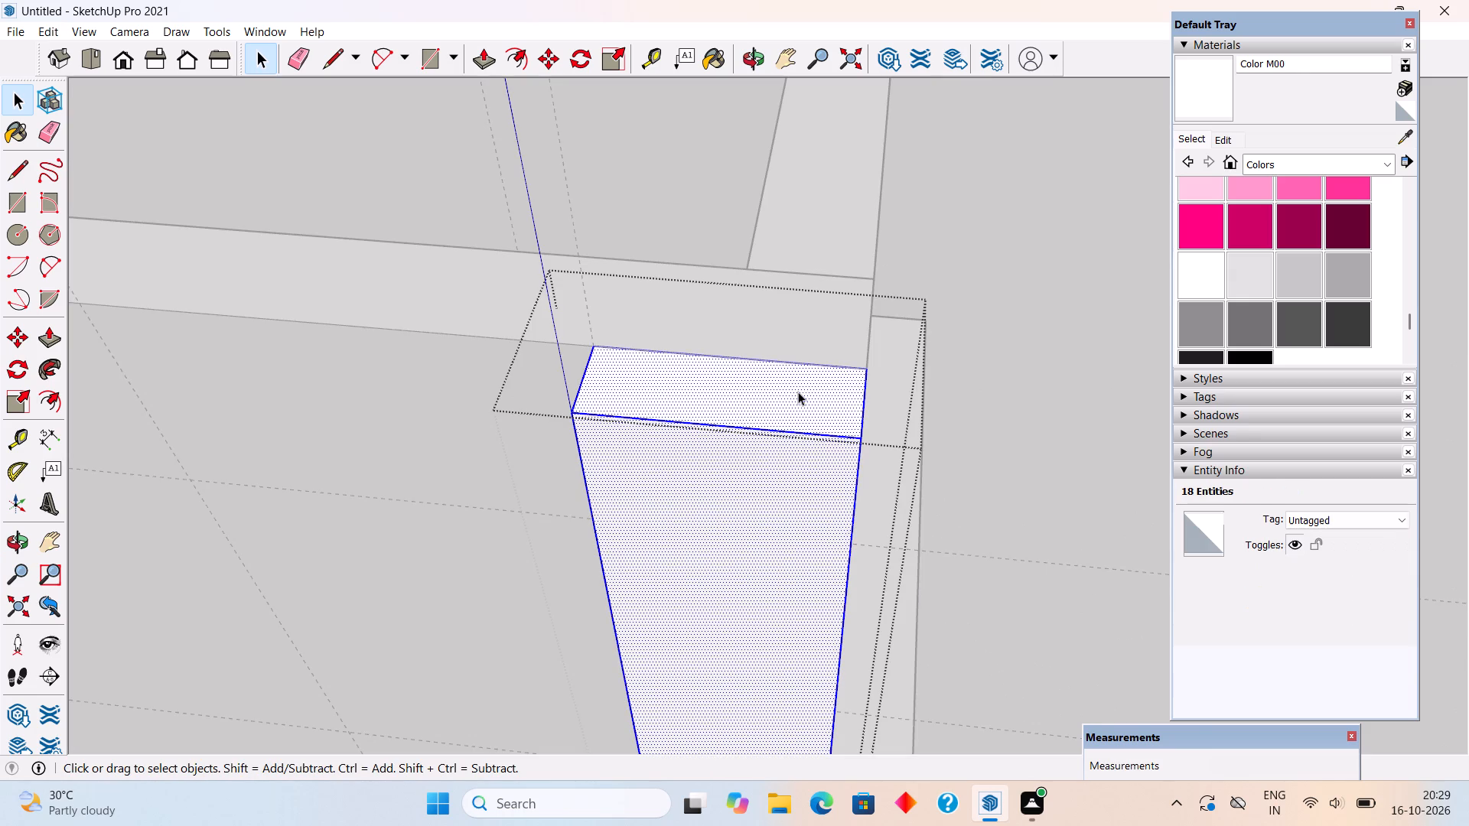
pyautogui.press('p')
pyautogui.click(798, 392)
pyautogui.write("1.5'")
pyautogui.press('Return')
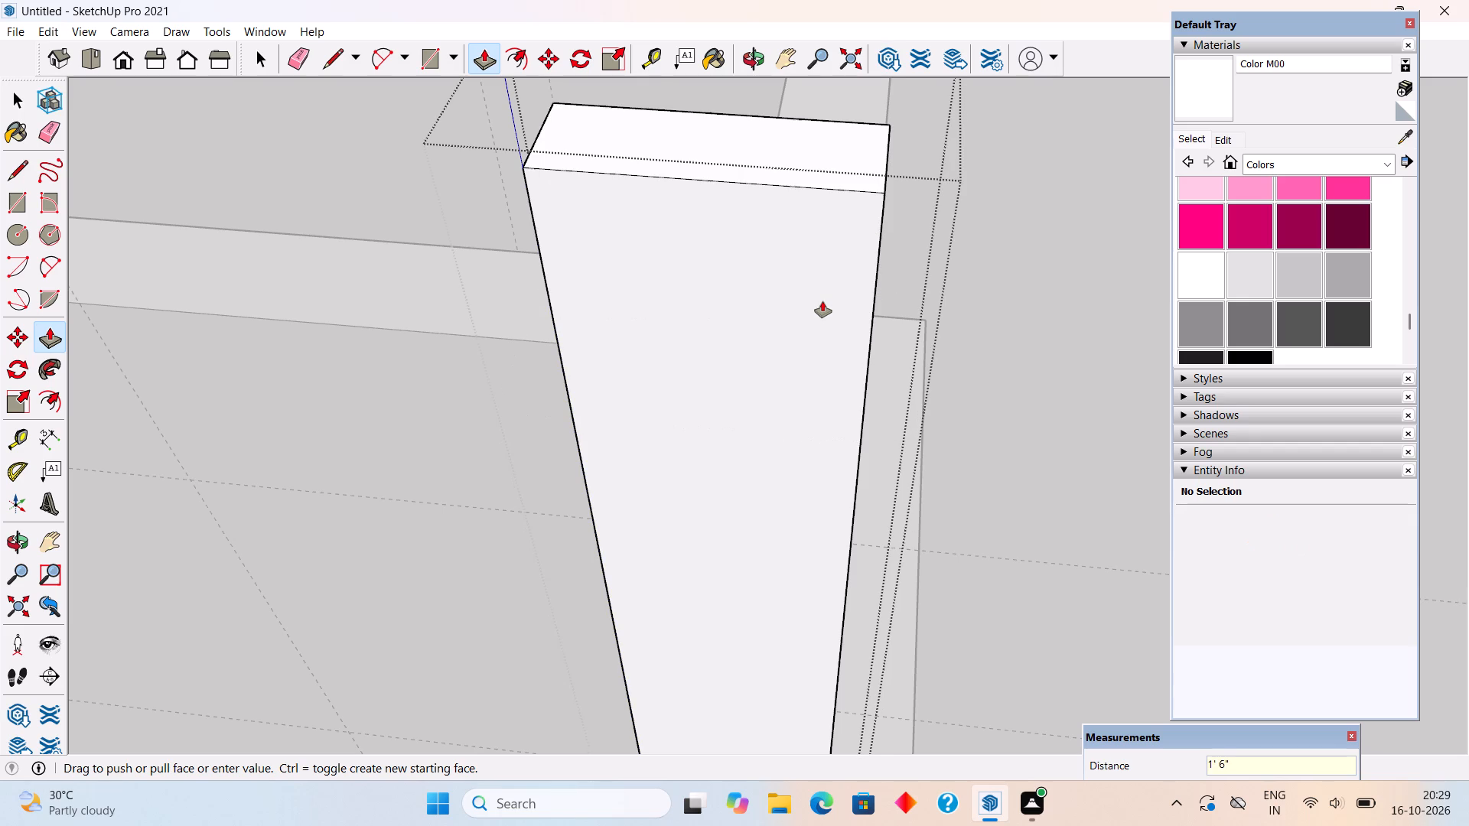
pyautogui.press('space')
# Examine the extended post's top and inner face where it rises above the stairwell walls.
pyautogui.scroll(-5, 793, 299)
pyautogui.moveTo(566, 350); pyautogui.dragTo(1007, 304, button='middle')
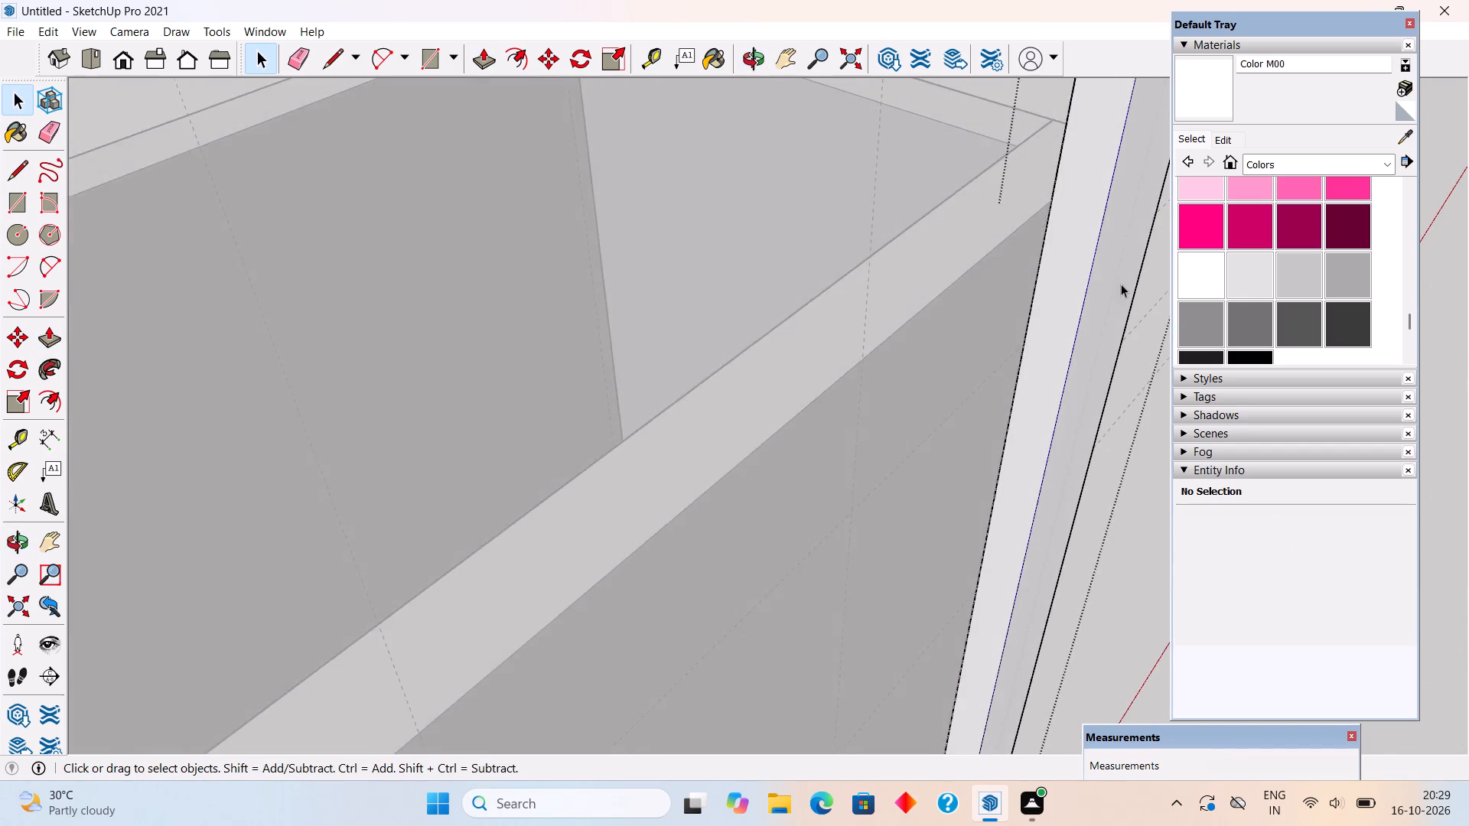
pyautogui.scroll(-8, 1121, 284)
pyautogui.scroll(11, 1168, 174)
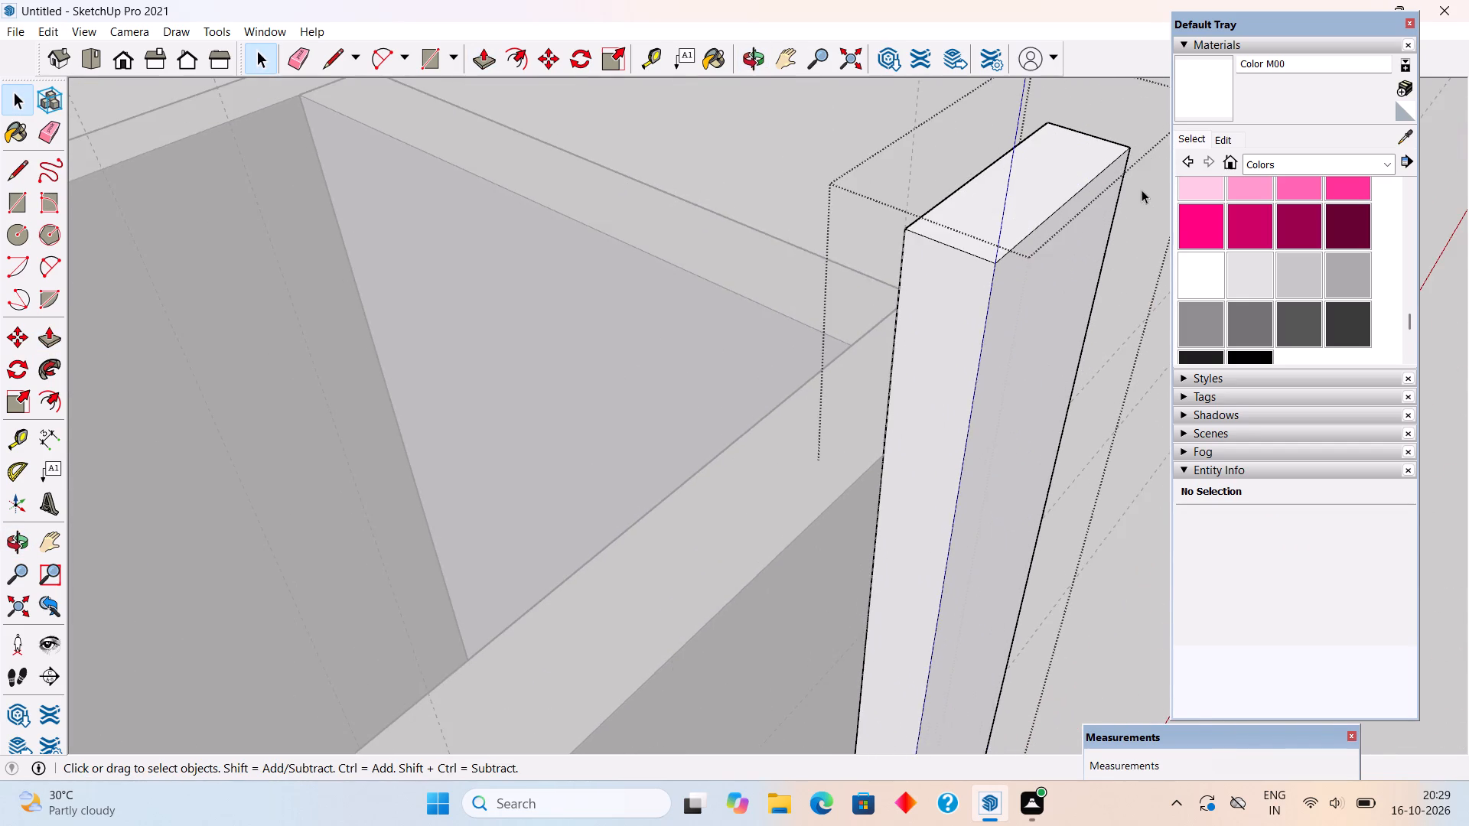
pyautogui.scroll(2, 1142, 190)
pyautogui.moveTo(1124, 206); pyautogui.dragTo(1132, 132, button='middle')
pyautogui.scroll(-3, 1132, 165)
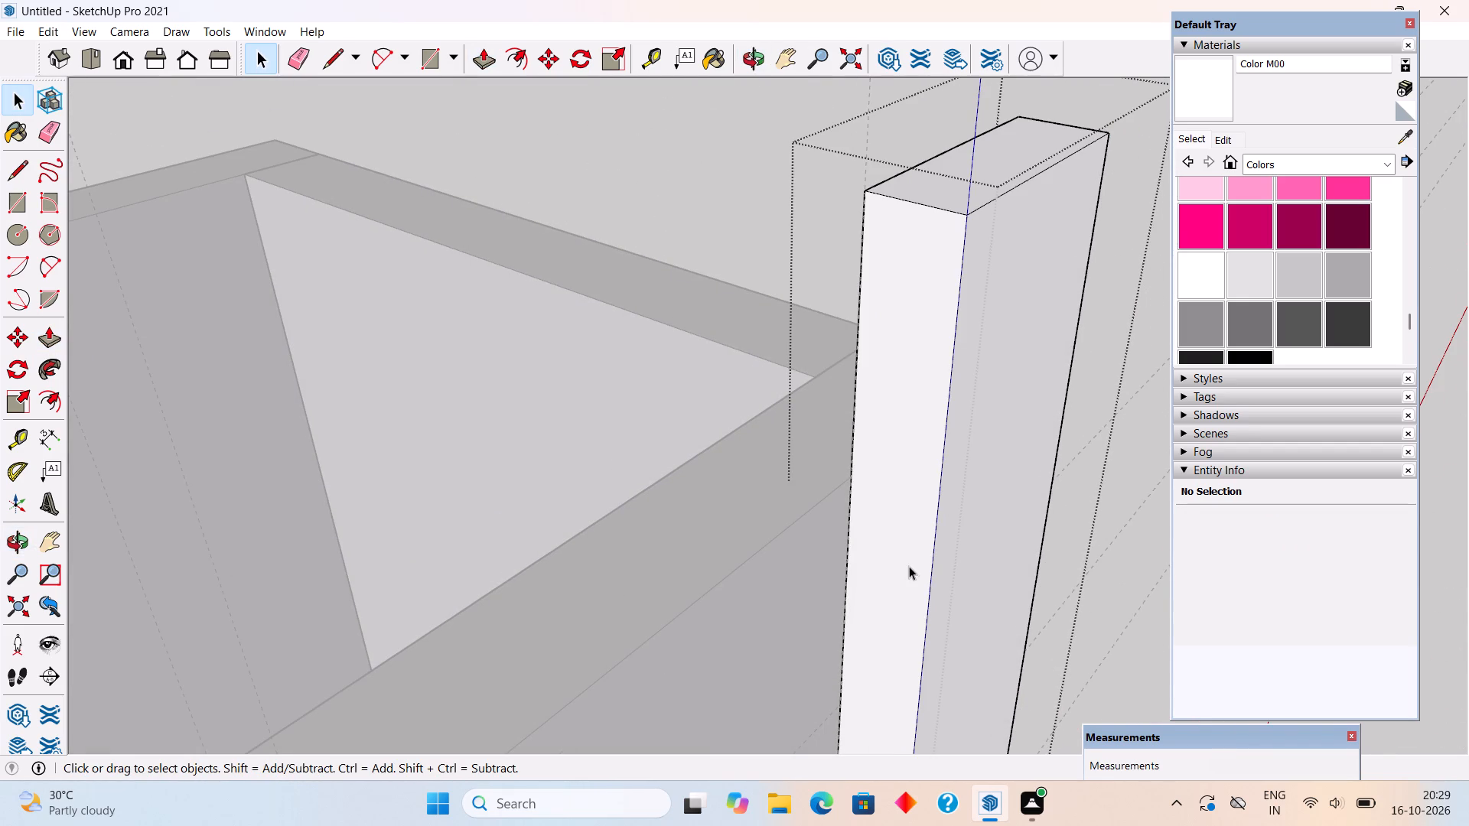
# Divide the post's inner face with a 6" line level with the wall top and pull the upper part 11' 6" along the wall.
pyautogui.press('l')
pyautogui.click(854, 473)
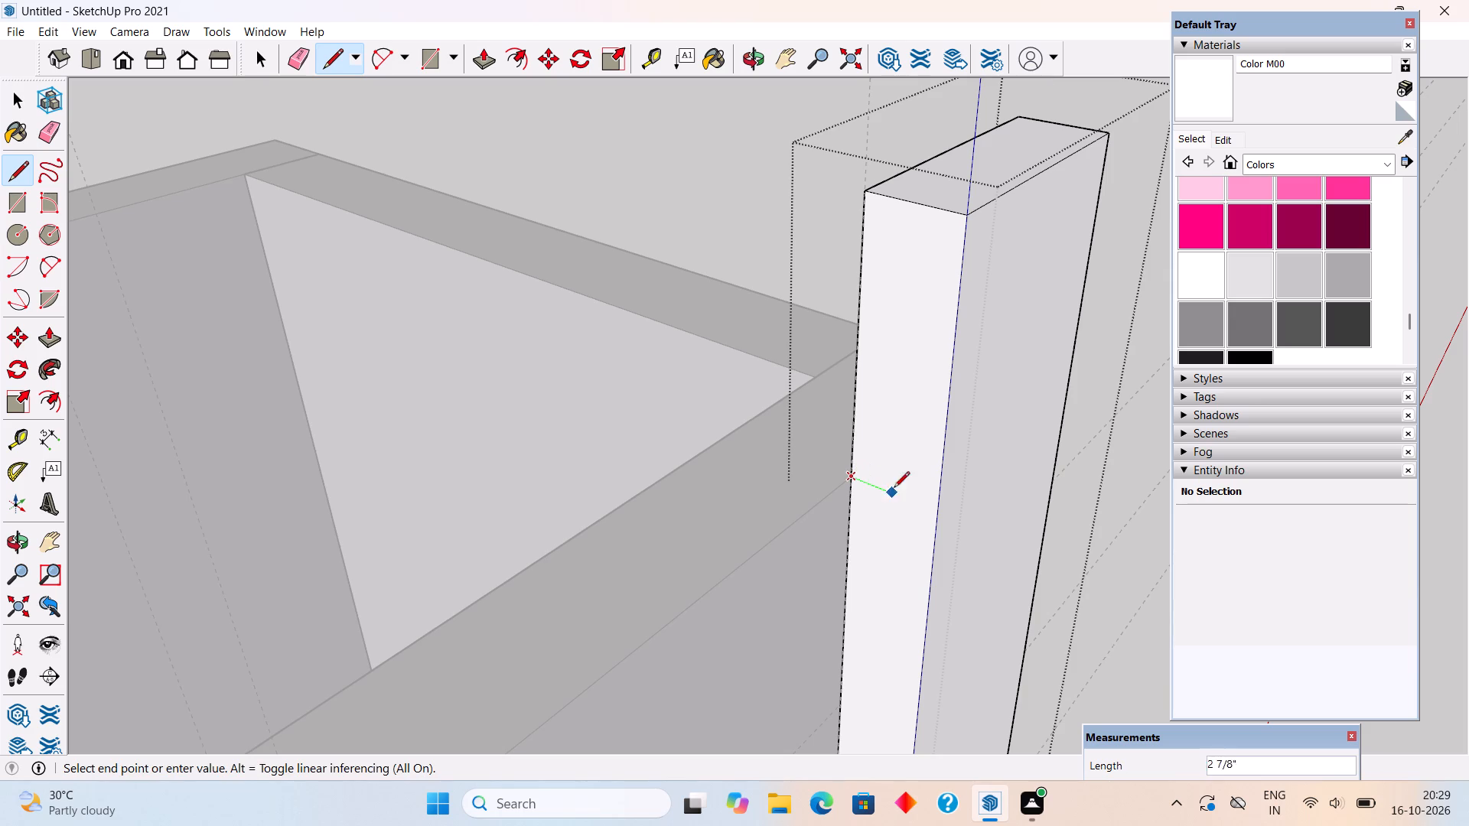
pyautogui.click(936, 512)
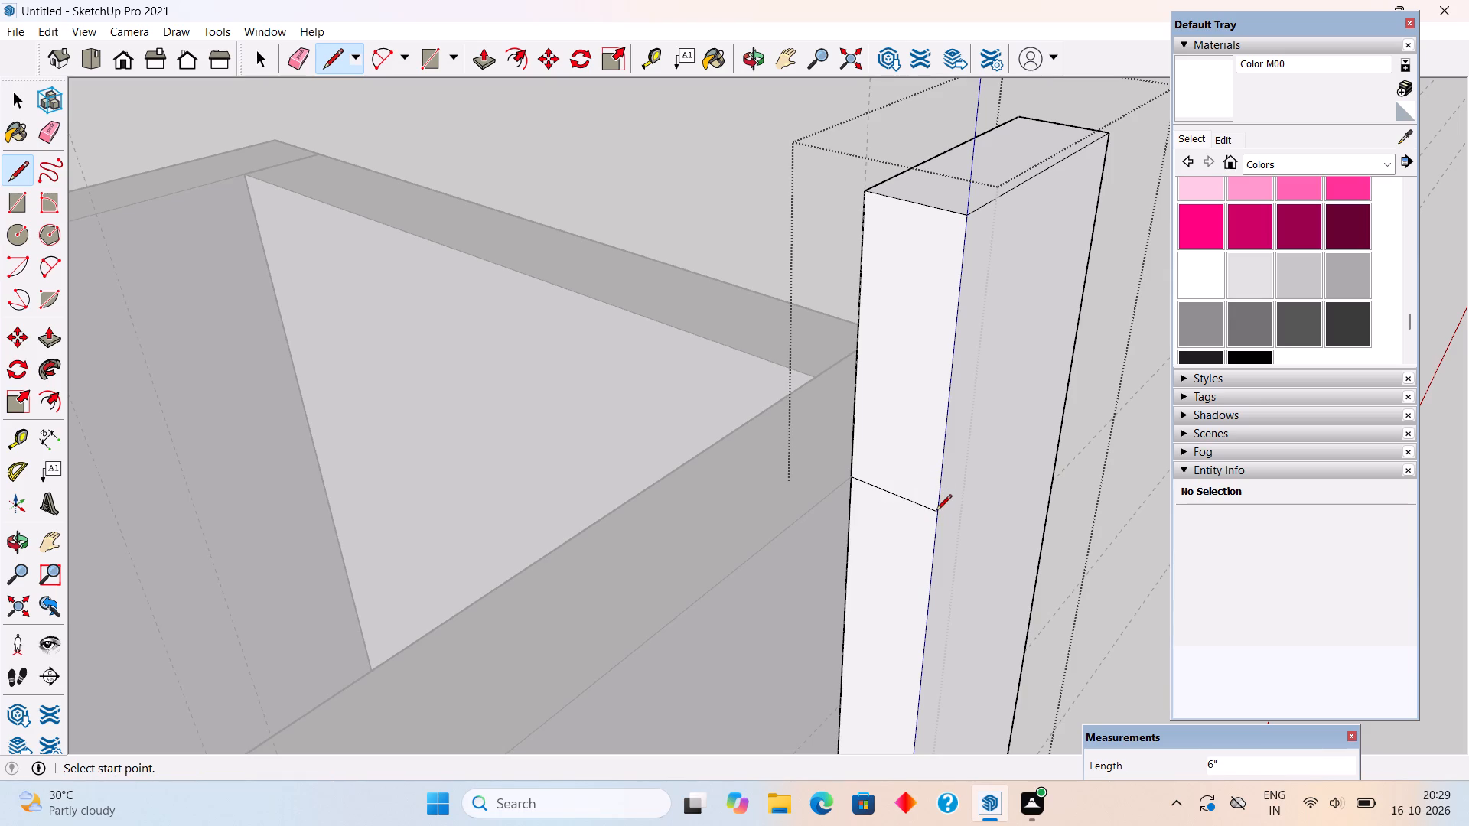
pyautogui.press('p')
pyautogui.click(897, 447)
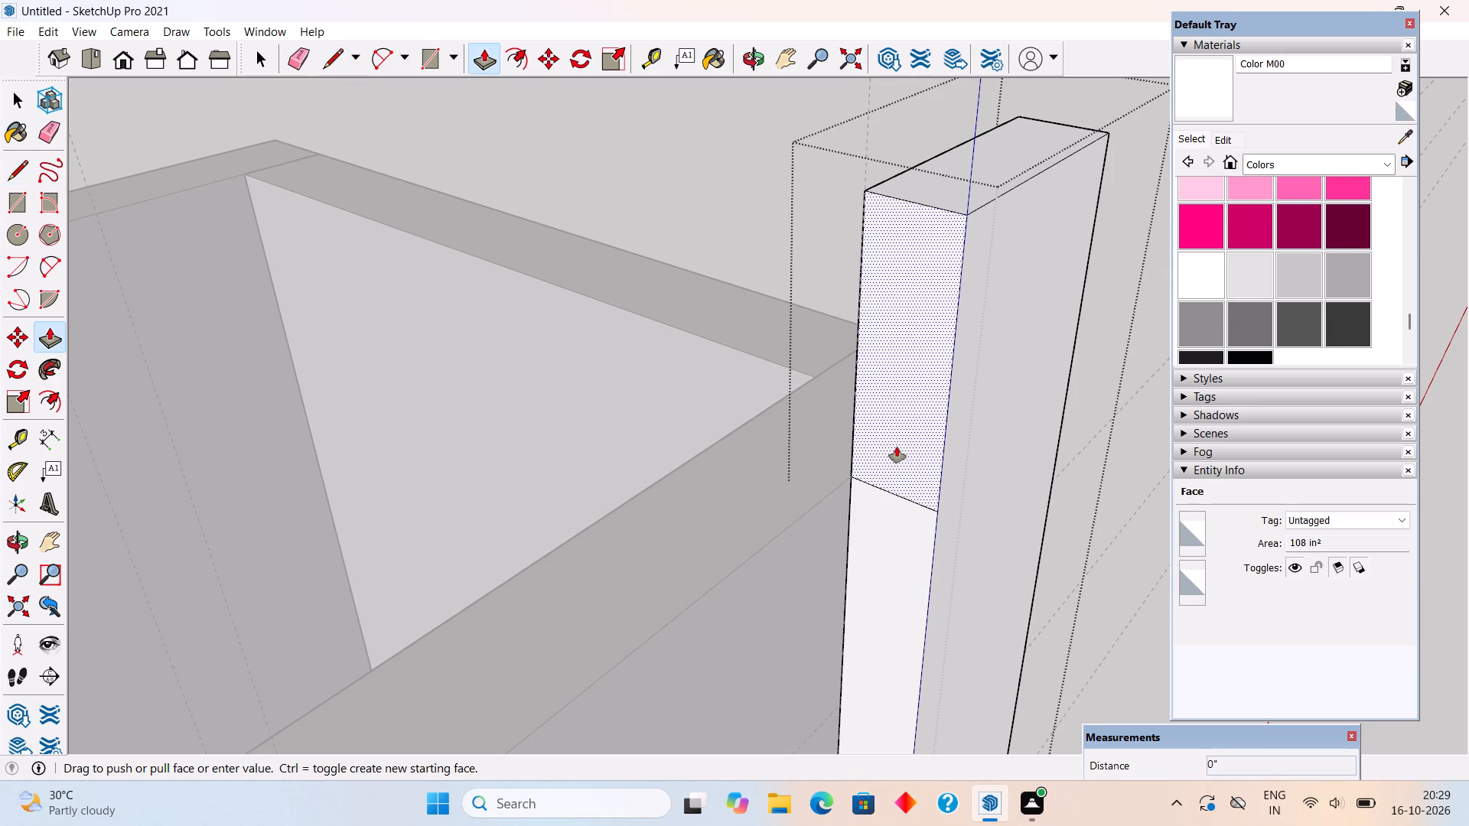
pyautogui.scroll(-20, 839, 434)
pyautogui.scroll(-4, 839, 434)
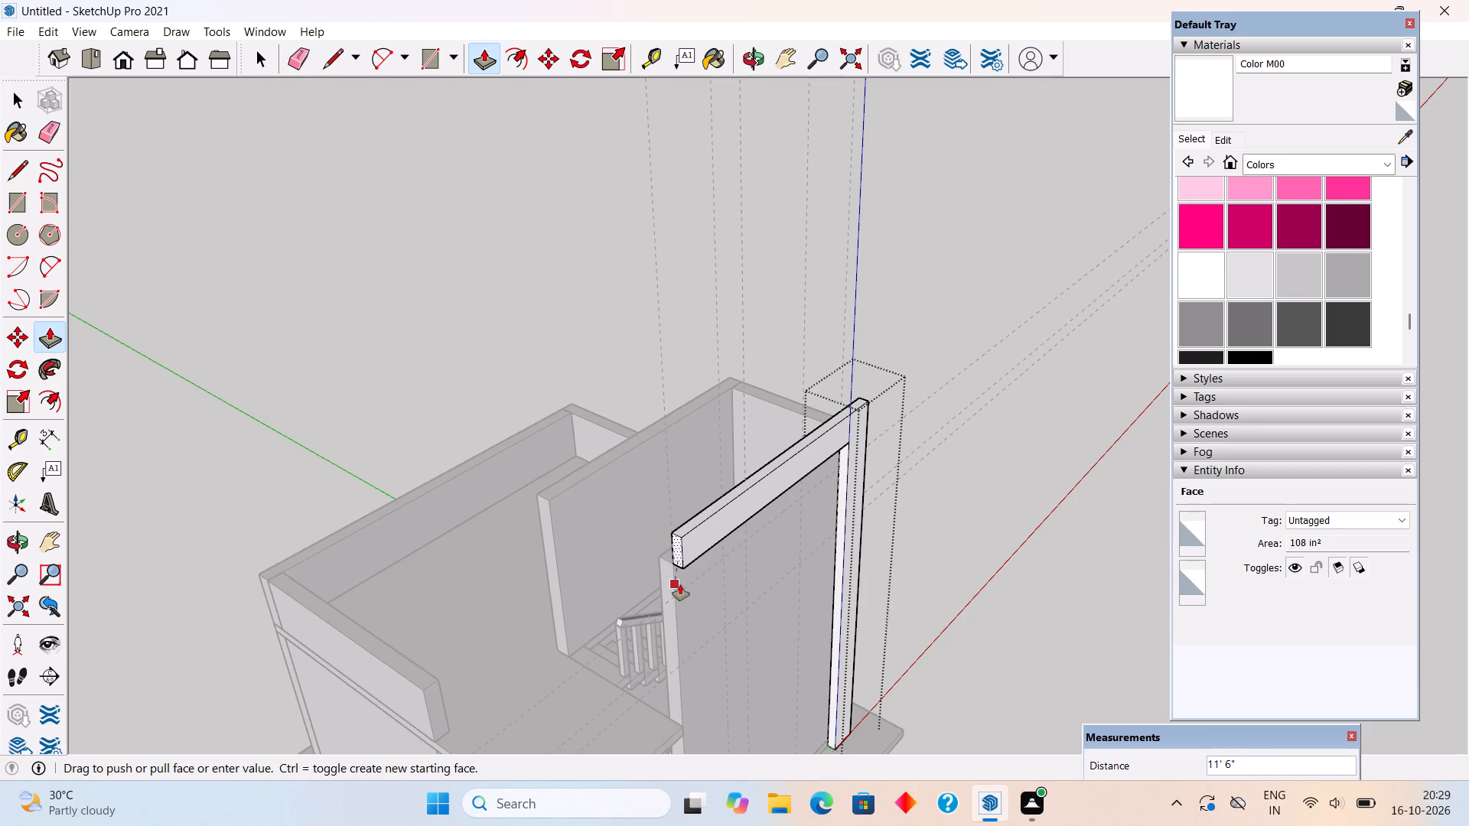
pyautogui.click(680, 584)
# Extend the free end of the beam a further 1.5' beyond the end of the wall.
pyautogui.click(681, 550)
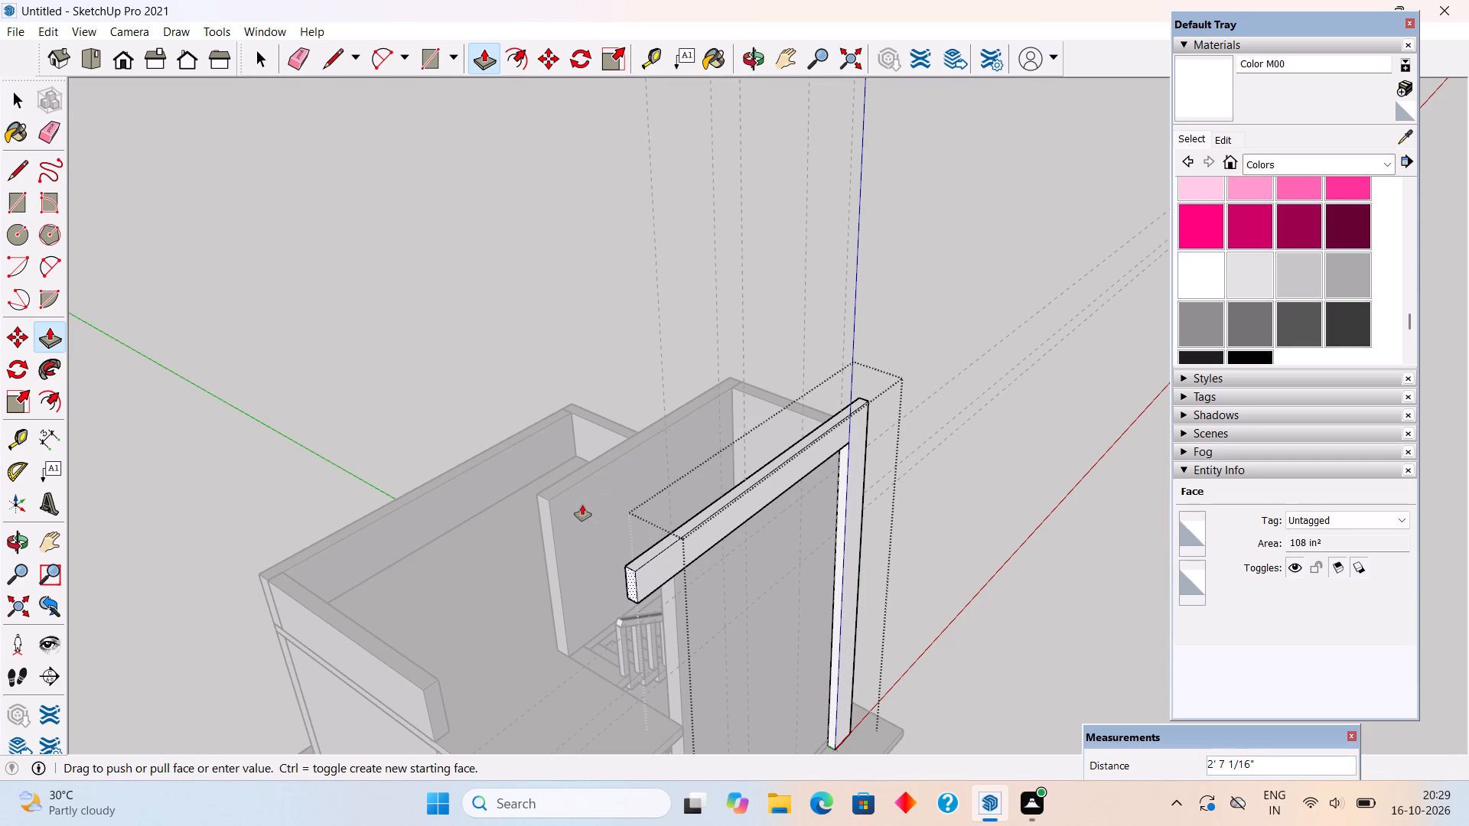
pyautogui.write("1.5'")
pyautogui.press('Return')
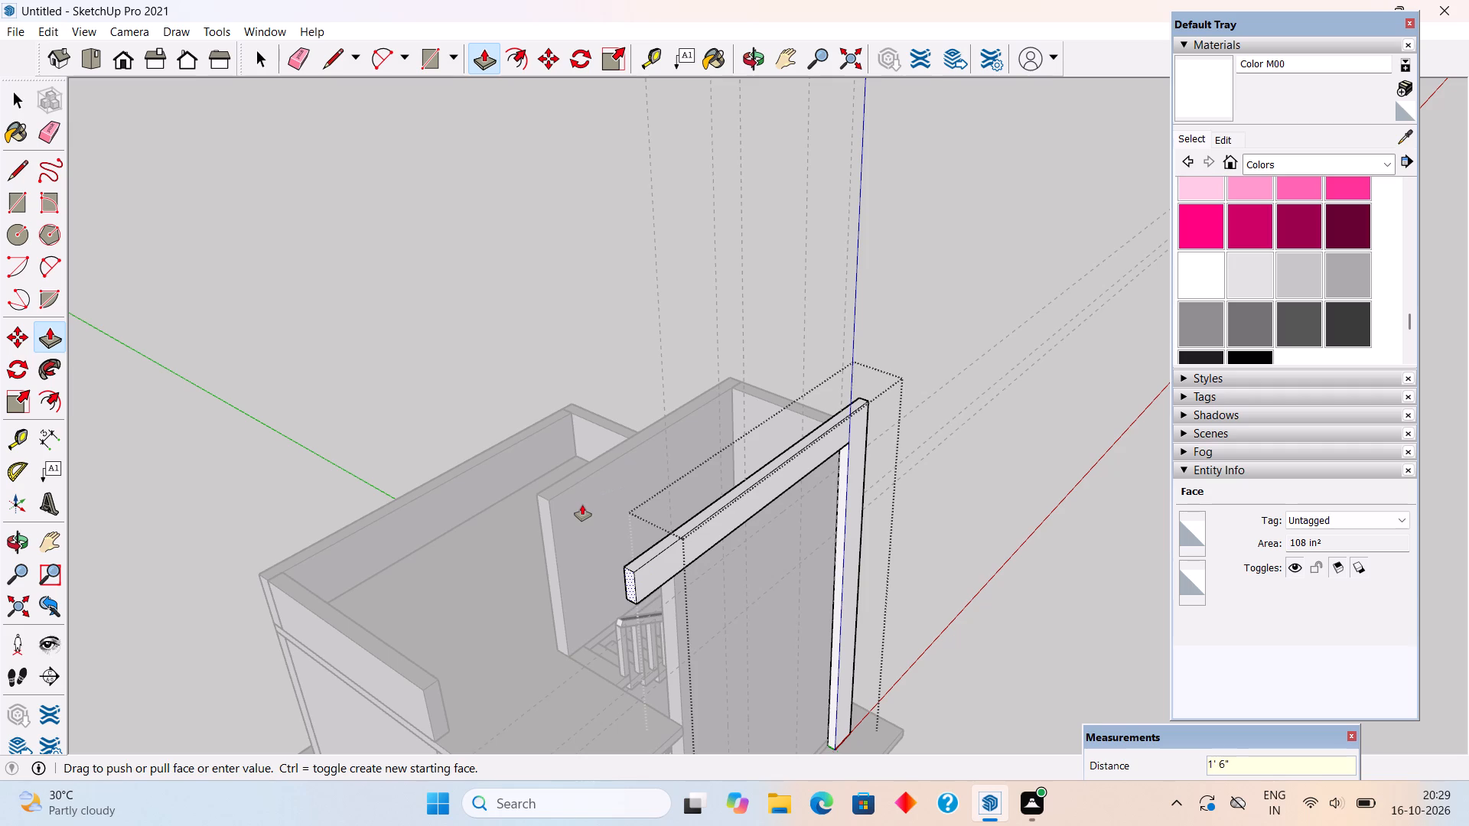
pyautogui.press('space')
# Draw a 1' 6" line across the post's stairwell-facing side at wall-top level, separating the post from the beam above.
pyautogui.scroll(-6, 613, 427)
pyautogui.moveTo(454, 524); pyautogui.dragTo(598, 603, button='middle')
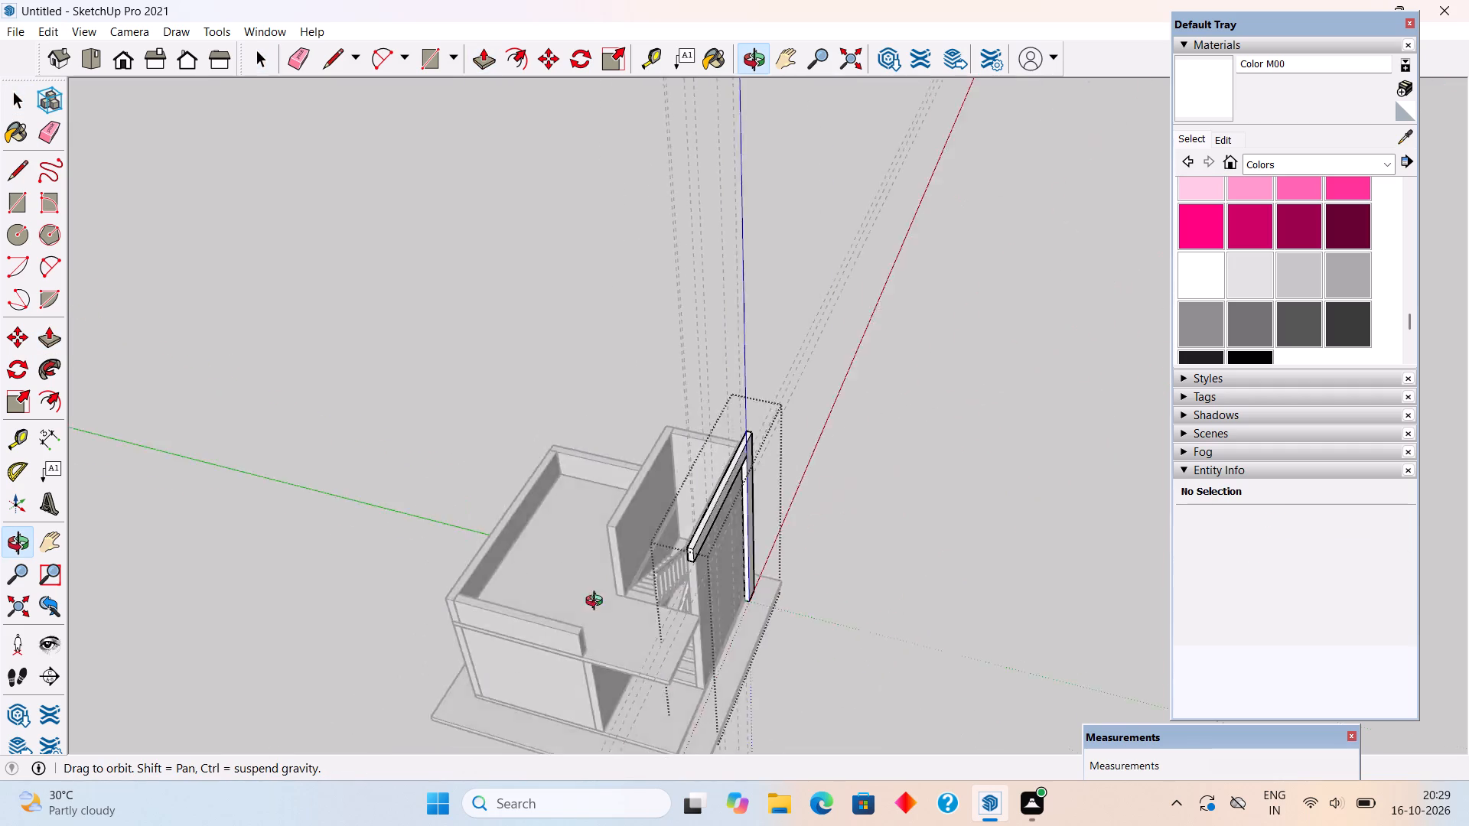
pyautogui.moveTo(598, 603); pyautogui.dragTo(955, 491, button='middle')
pyautogui.scroll(7, 870, 451)
pyautogui.moveTo(649, 519); pyautogui.dragTo(908, 567, button='middle')
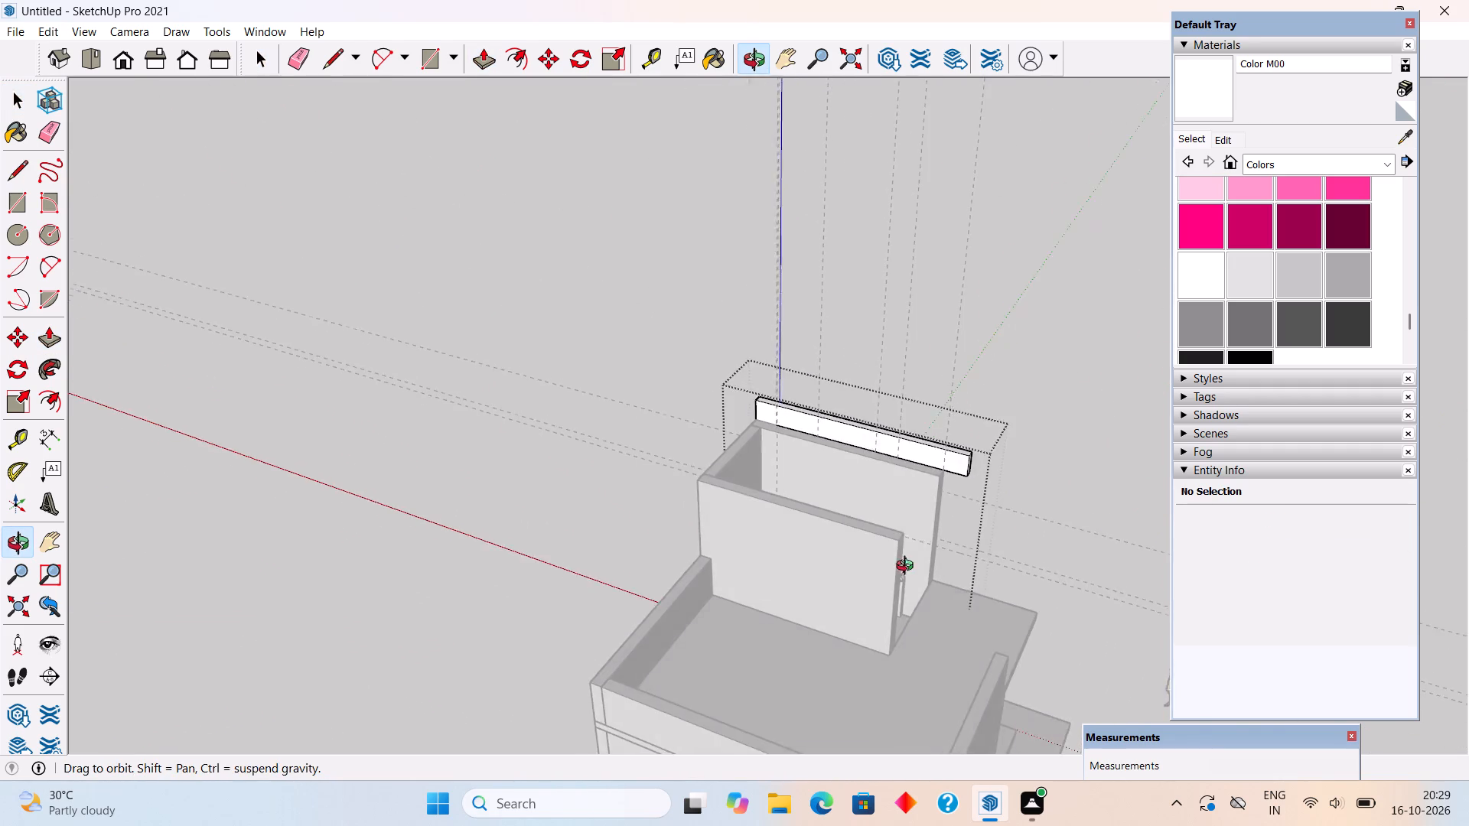
pyautogui.moveTo(908, 567); pyautogui.dragTo(922, 545, button='middle')
pyautogui.scroll(17, 801, 470)
pyautogui.moveTo(711, 448); pyautogui.dragTo(737, 606, button='middle')
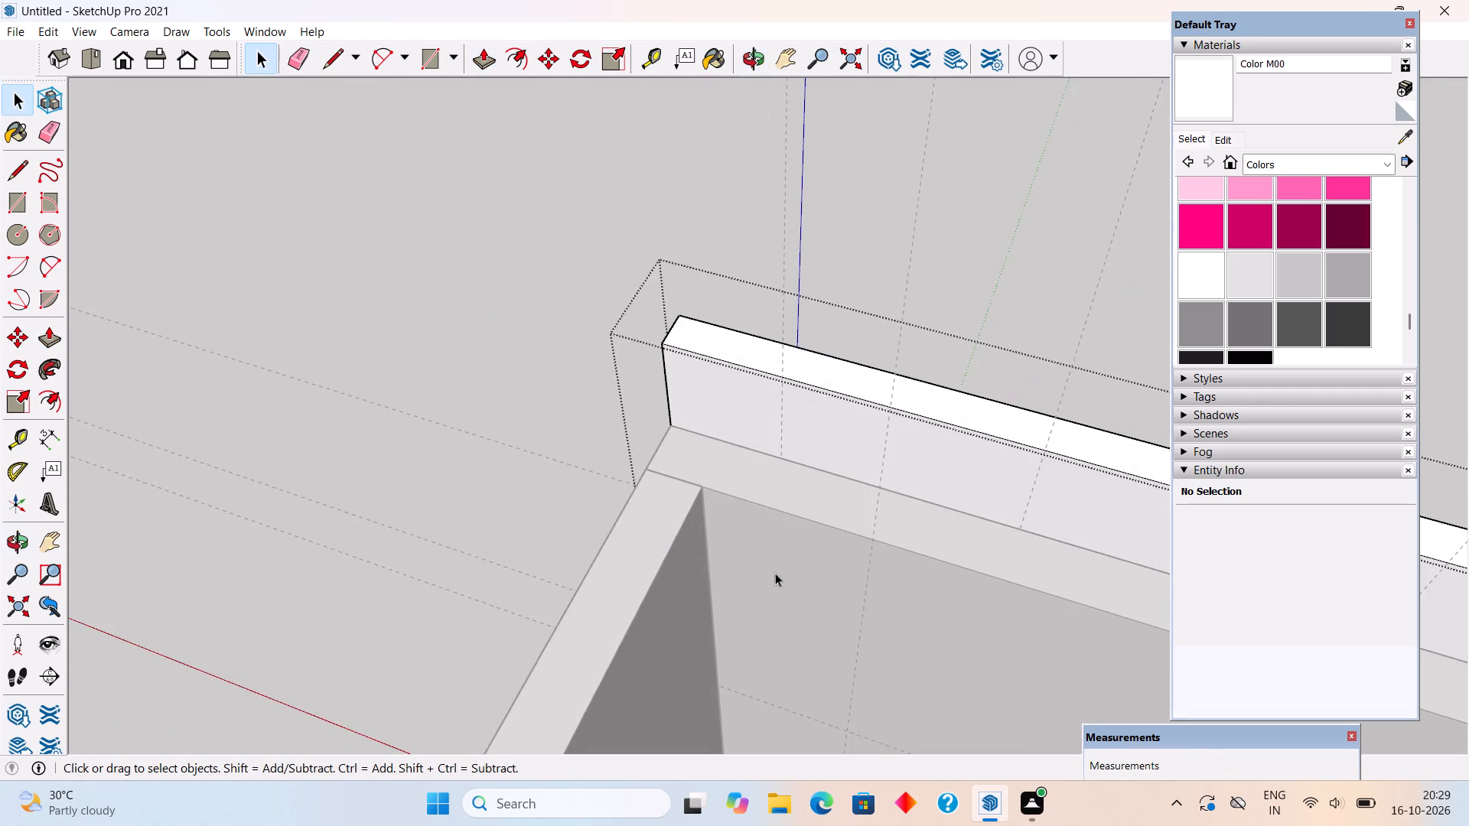
pyautogui.scroll(9, 759, 523)
pyautogui.press('l')
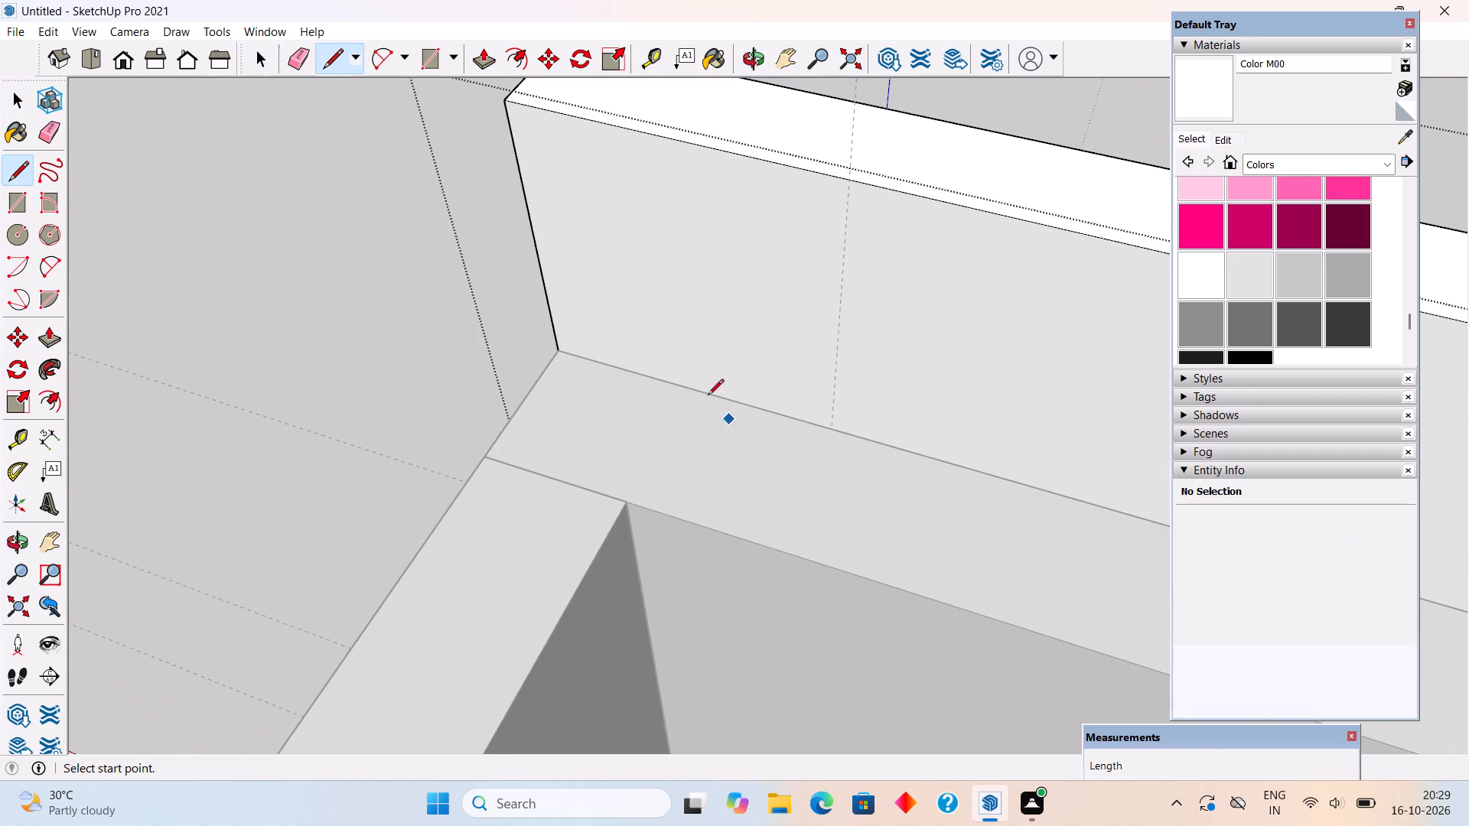
pyautogui.click(559, 350)
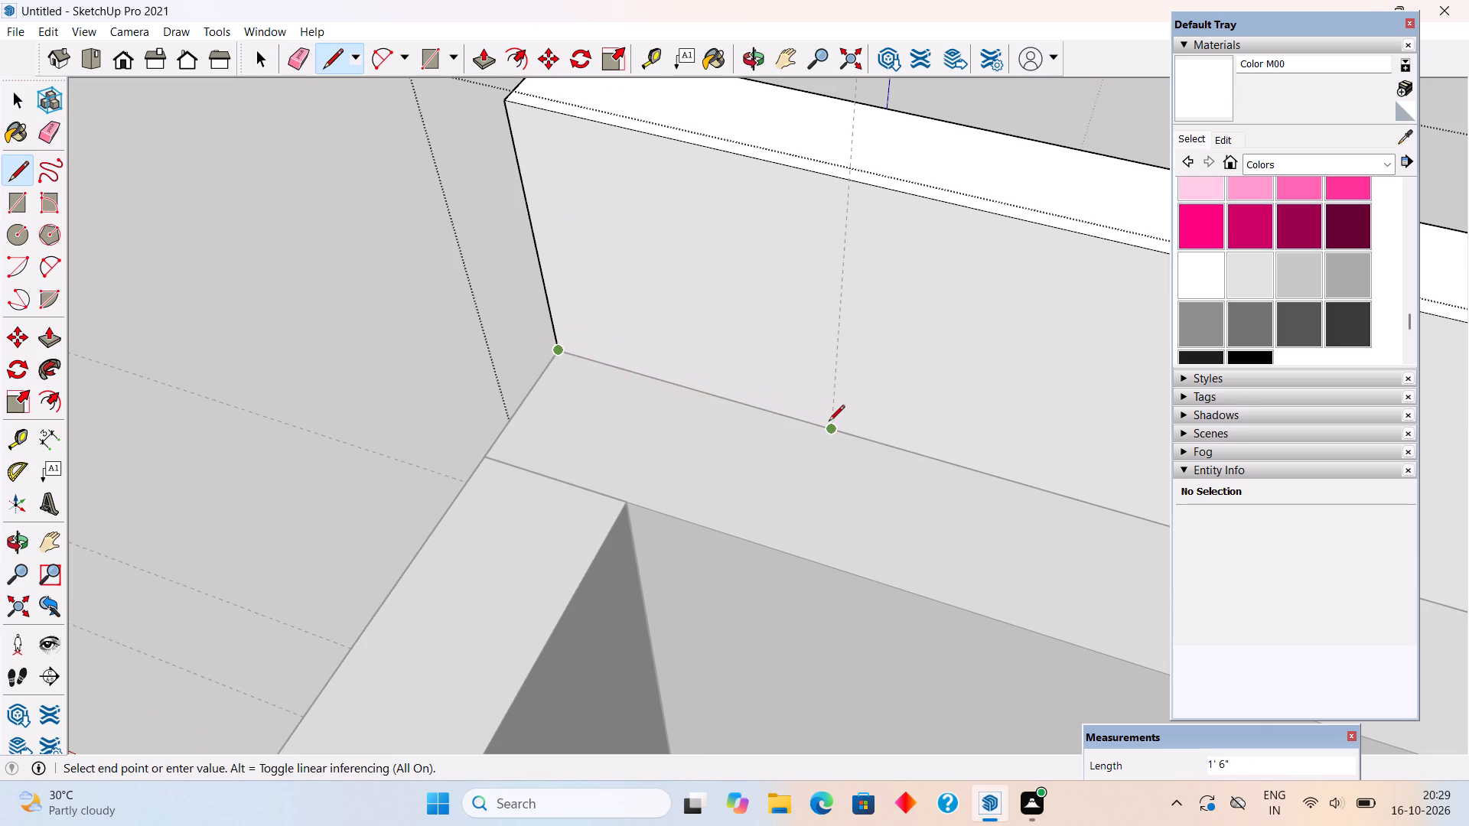
pyautogui.click(829, 422)
# Pull the beam's stairwell-facing side 7' 9" across the stairwell to form its roof, and leave the group.
pyautogui.press('p')
pyautogui.click(848, 371)
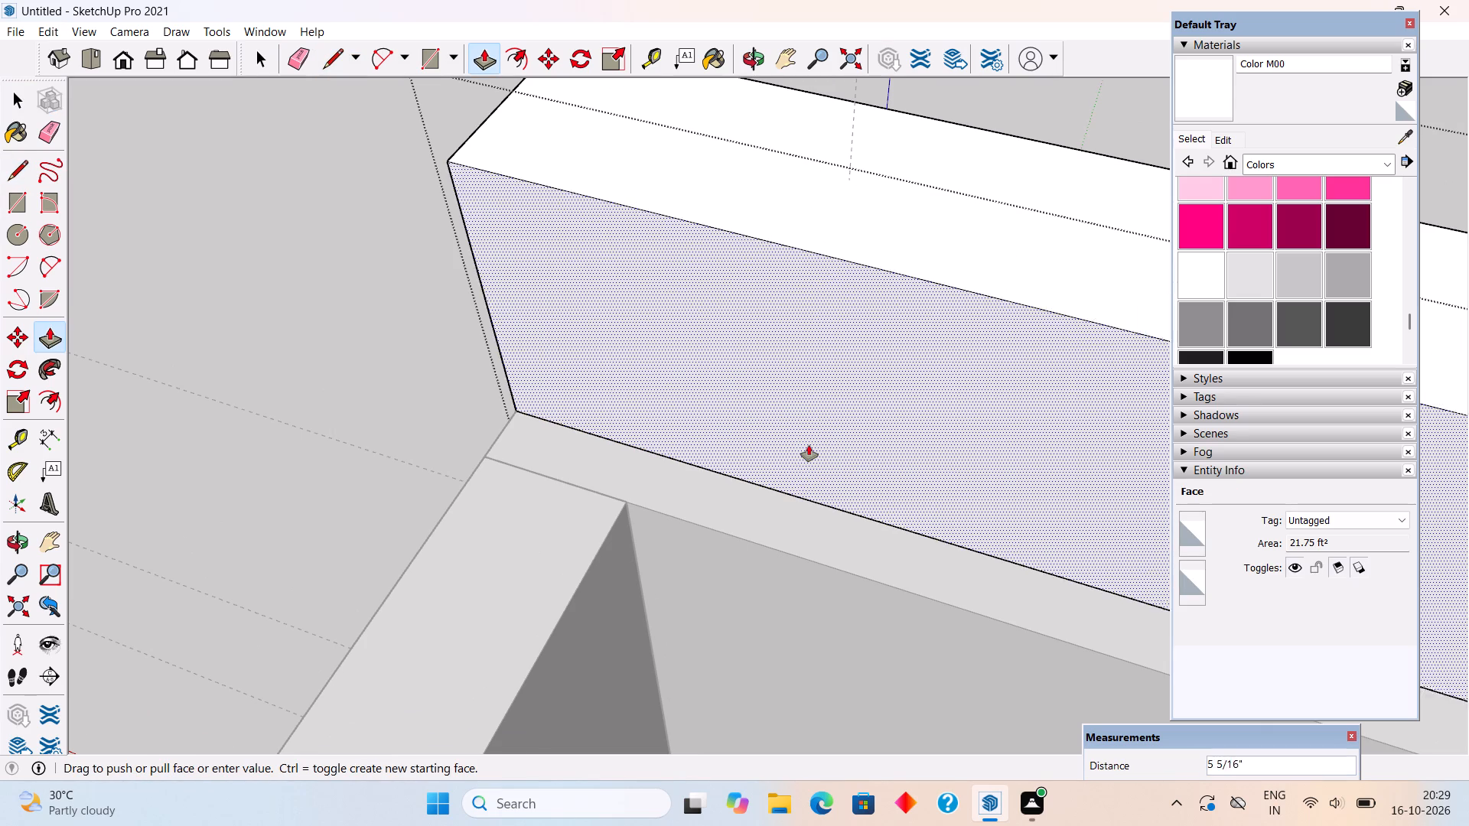
pyautogui.scroll(-20, 809, 448)
pyautogui.scroll(-3, 809, 448)
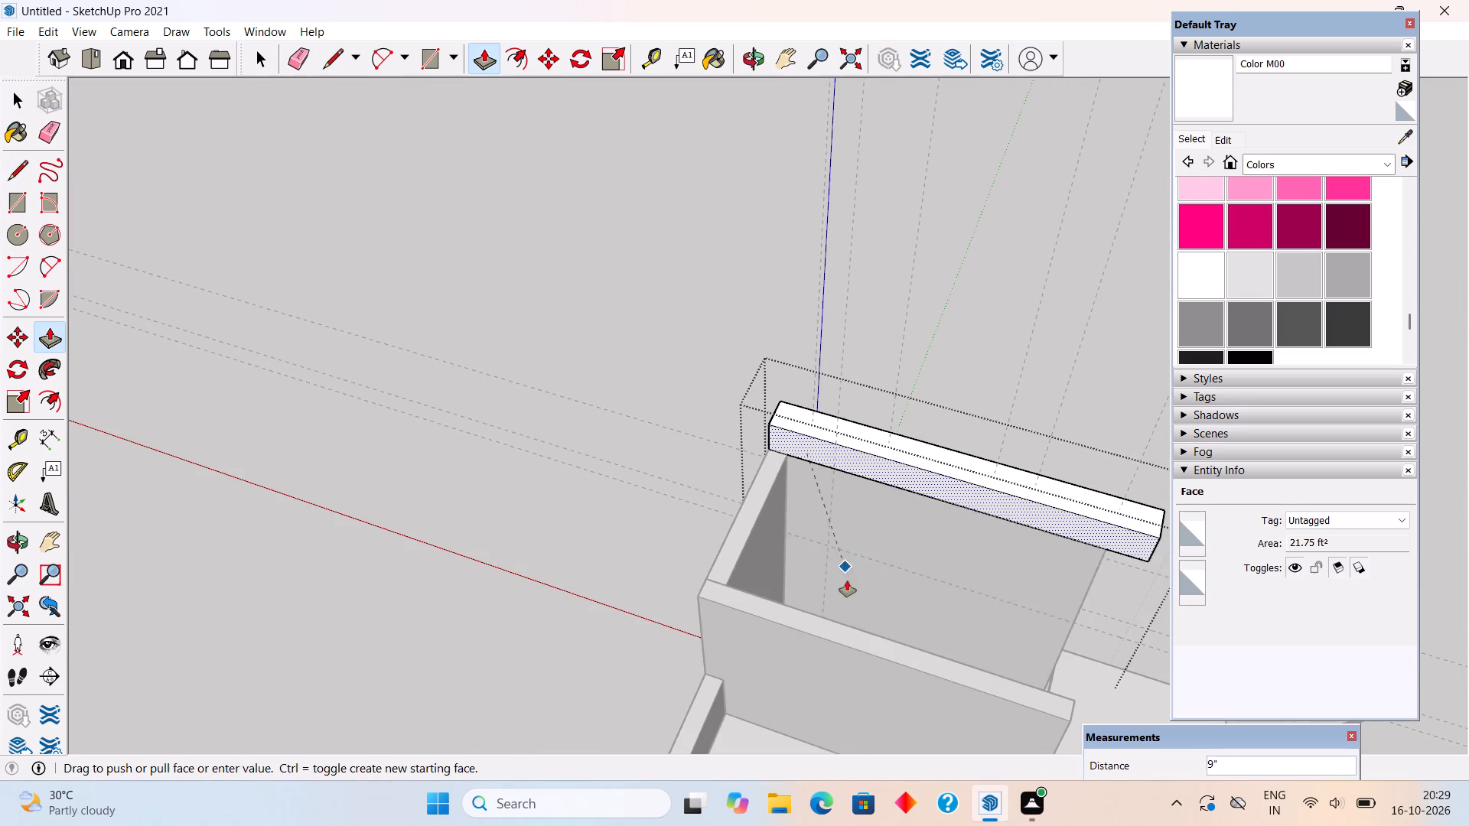
pyautogui.click(844, 651)
pyautogui.press('space')
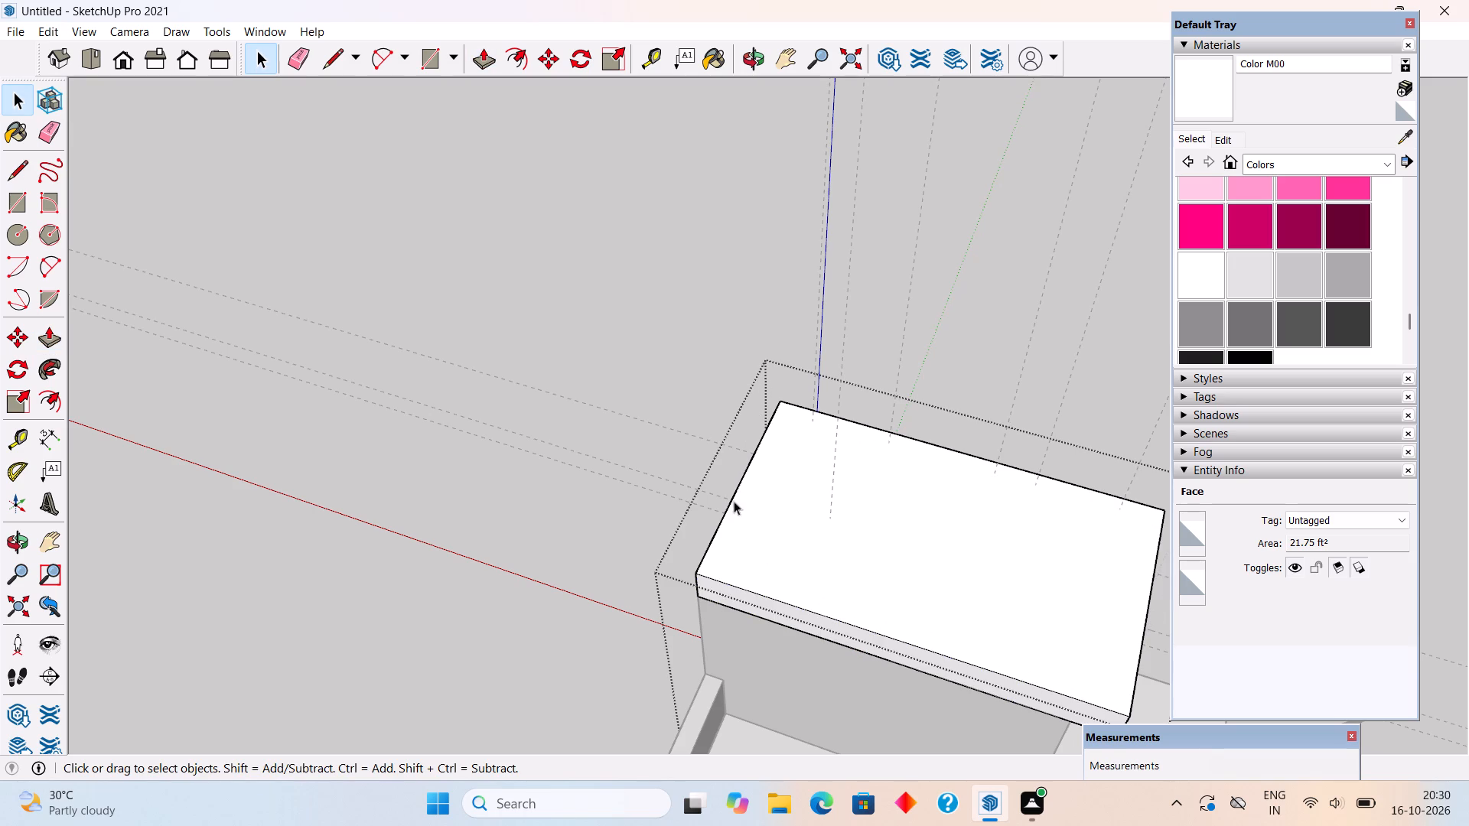
pyautogui.click(606, 322)
# Examine the whole building from several sides, especially the outer stairwell wall with its projecting post and new roof.
pyautogui.scroll(-18, 606, 322)
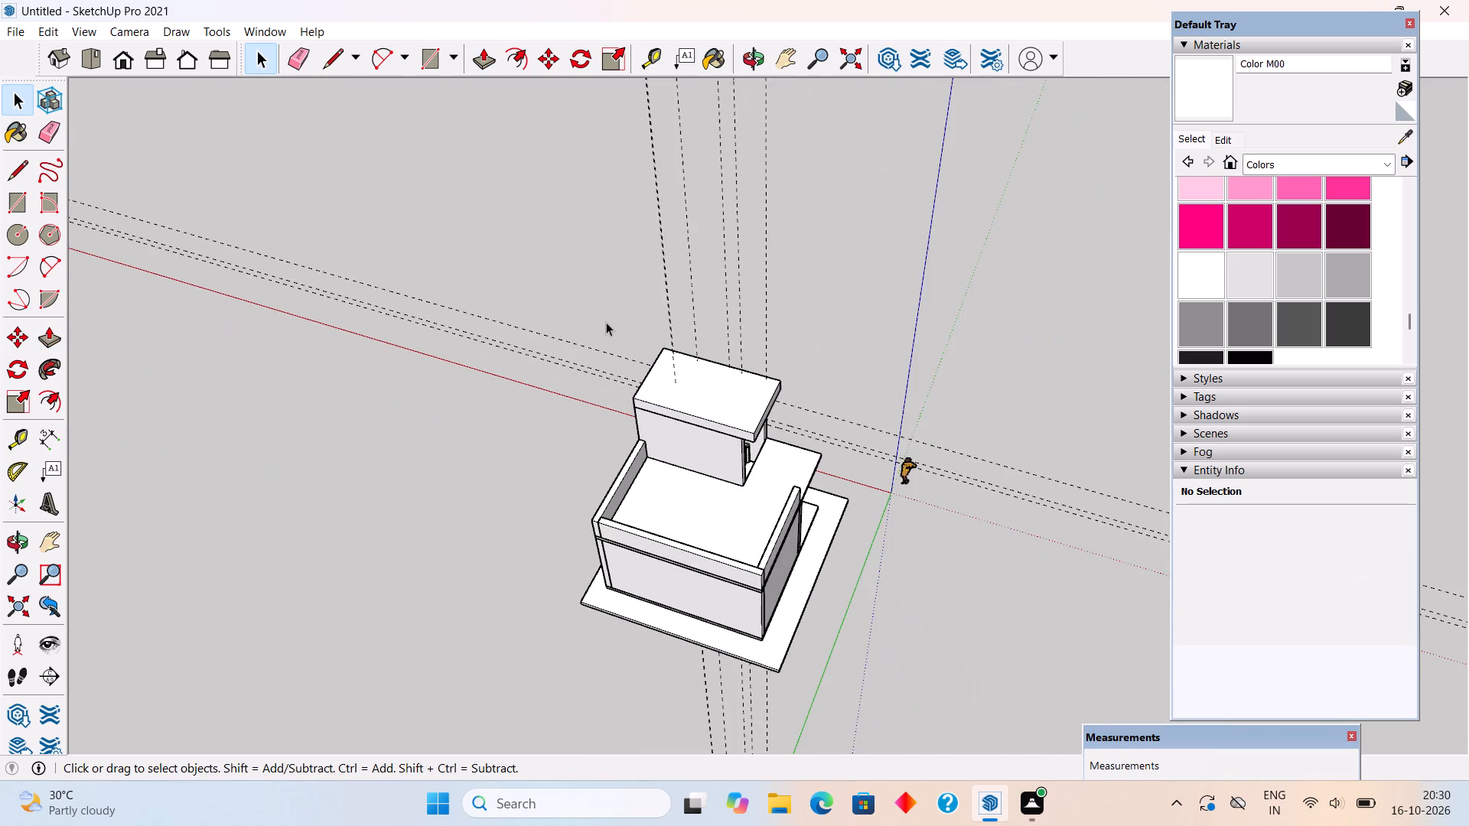
pyautogui.scroll(-1, 813, 347)
pyautogui.moveTo(812, 349); pyautogui.dragTo(415, 340, button='middle')
pyautogui.moveTo(764, 393); pyautogui.dragTo(293, 181, button='middle')
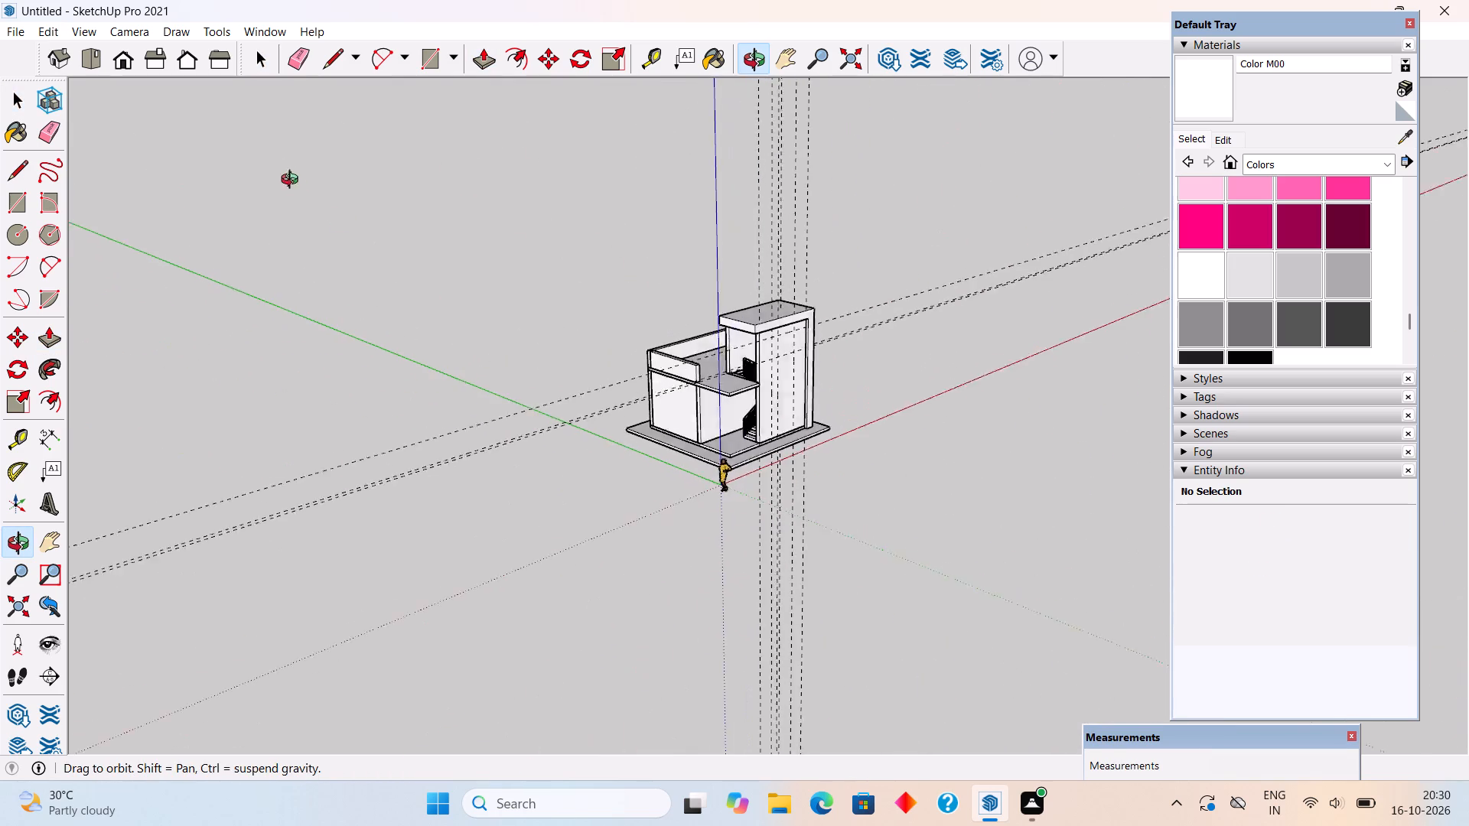
pyautogui.moveTo(293, 181); pyautogui.dragTo(287, 172, button='middle')
pyautogui.moveTo(786, 392); pyautogui.dragTo(411, 217, button='middle')
pyautogui.scroll(5, 837, 399)
pyautogui.moveTo(743, 395); pyautogui.dragTo(731, 496, button='middle')
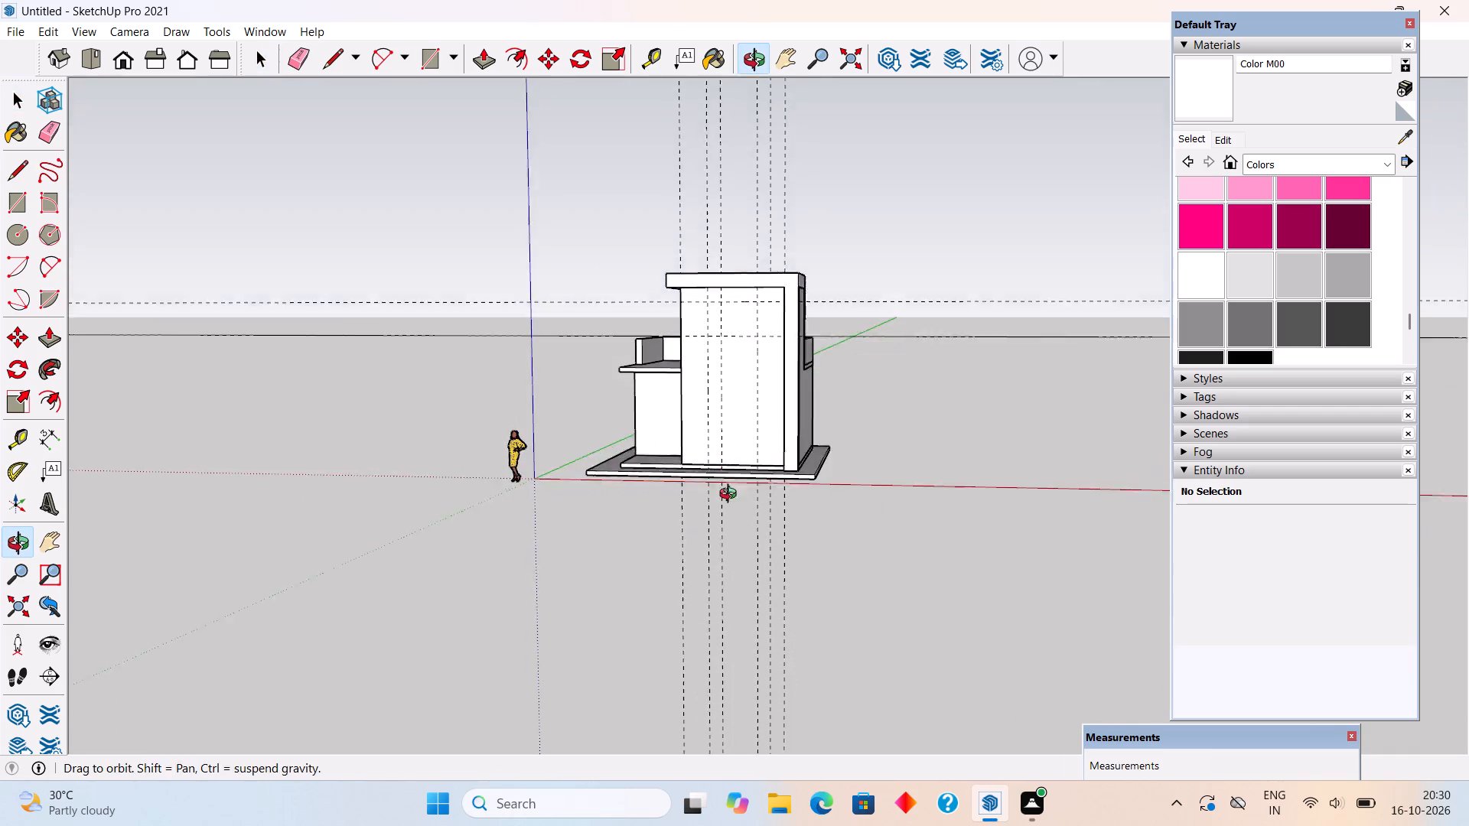
pyautogui.moveTo(731, 496); pyautogui.dragTo(743, 538, button='middle')
pyautogui.scroll(10, 874, 402)
pyautogui.moveTo(757, 431); pyautogui.dragTo(951, 495, button='middle')
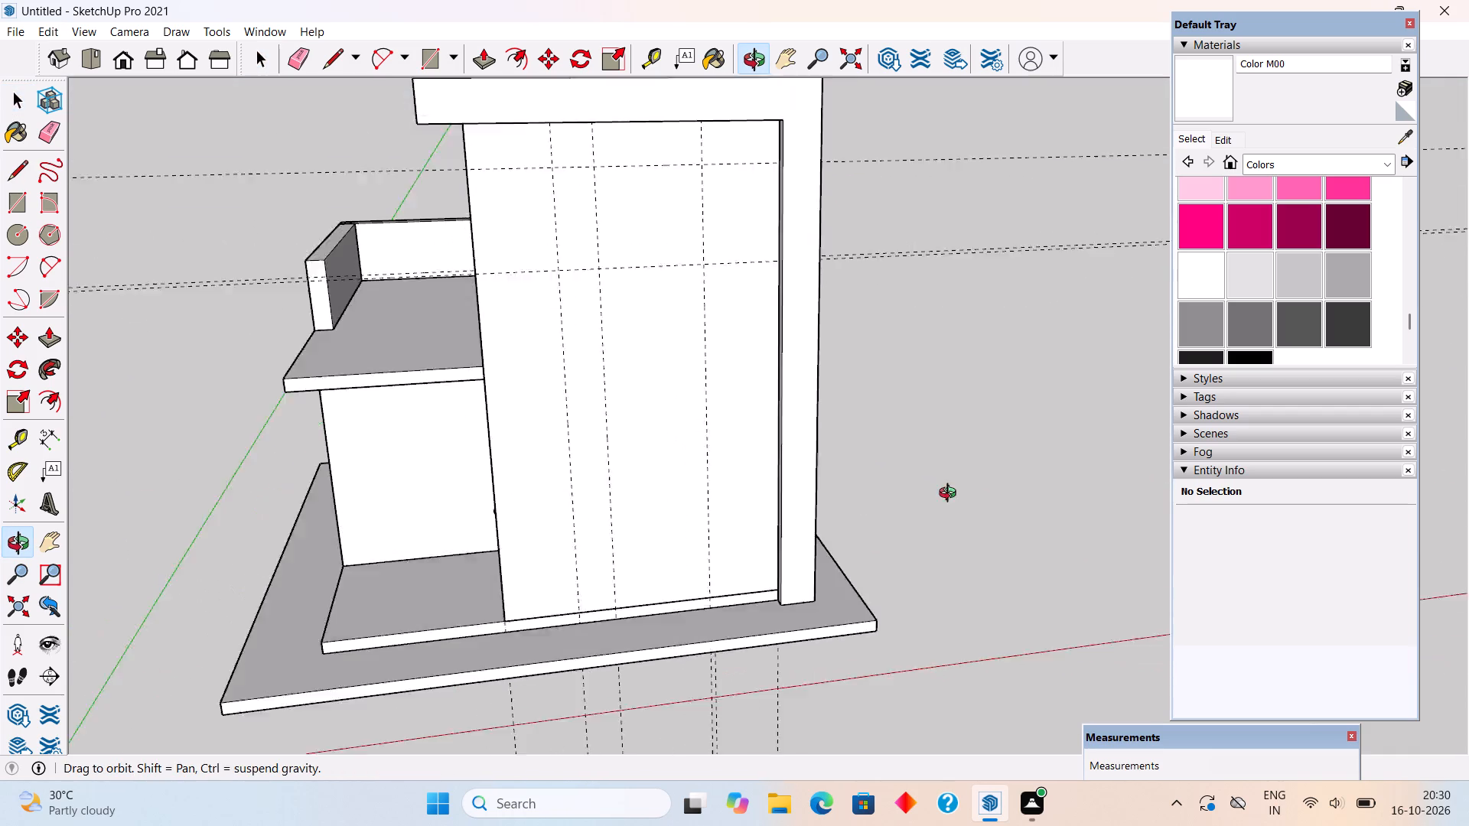
pyautogui.moveTo(951, 495); pyautogui.dragTo(957, 499, button='middle')
pyautogui.scroll(-7, 957, 499)
pyautogui.moveTo(872, 445); pyautogui.dragTo(722, 200, button='middle')
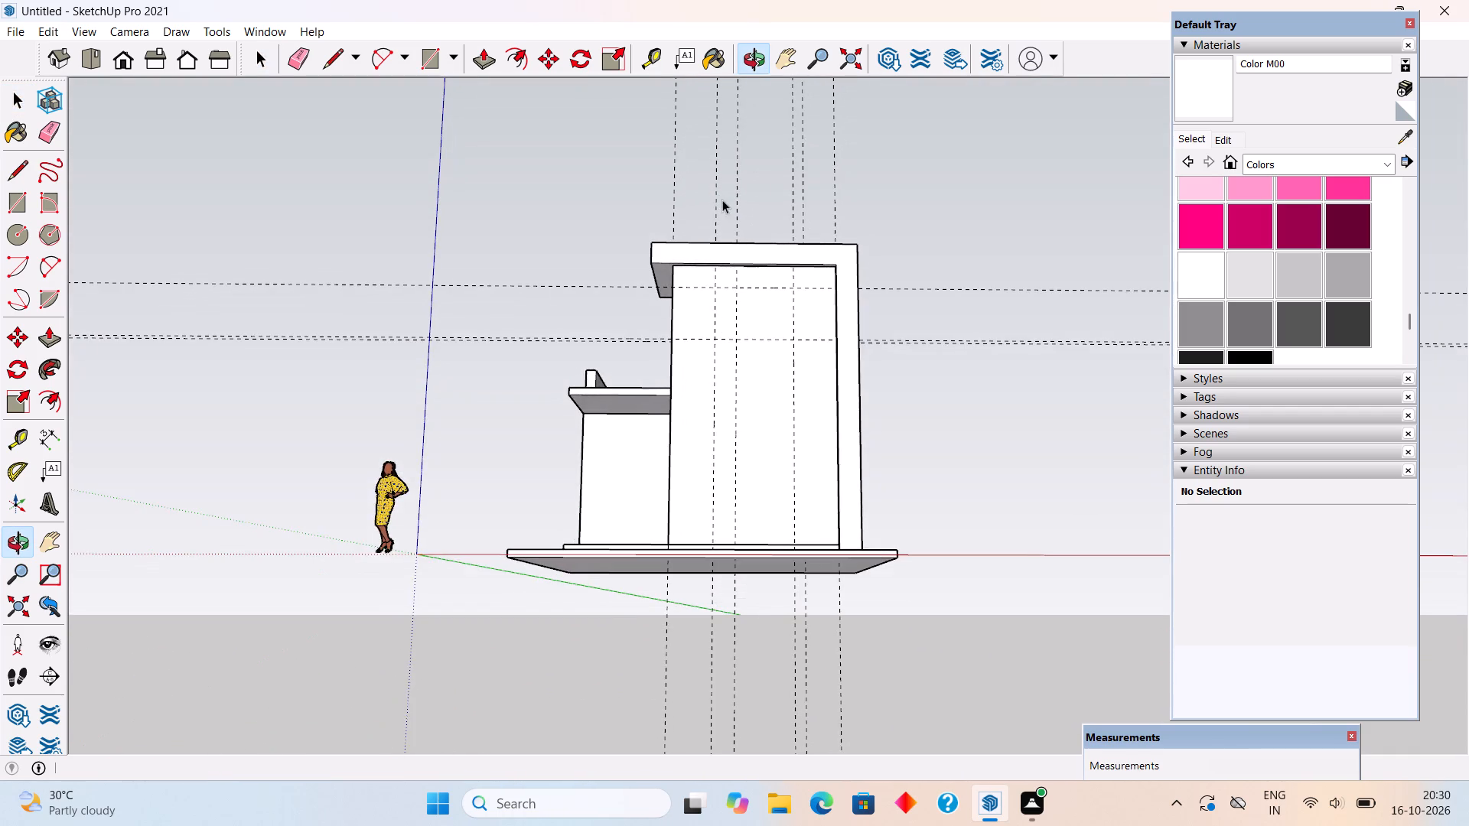
pyautogui.scroll(5, 873, 445)
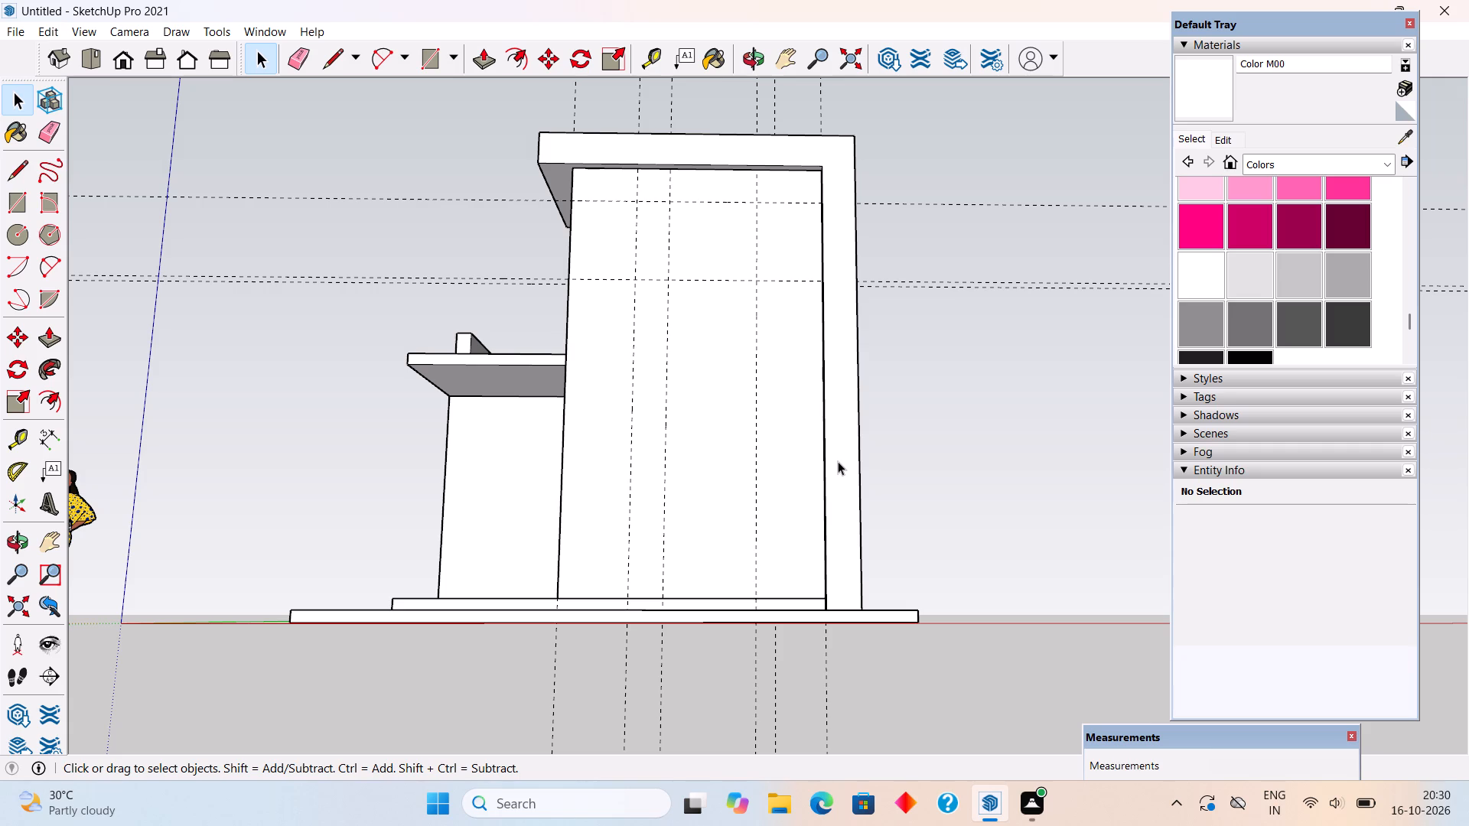
pyautogui.scroll(-1, 777, 311)
pyautogui.moveTo(750, 337); pyautogui.dragTo(726, 458, button='middle')
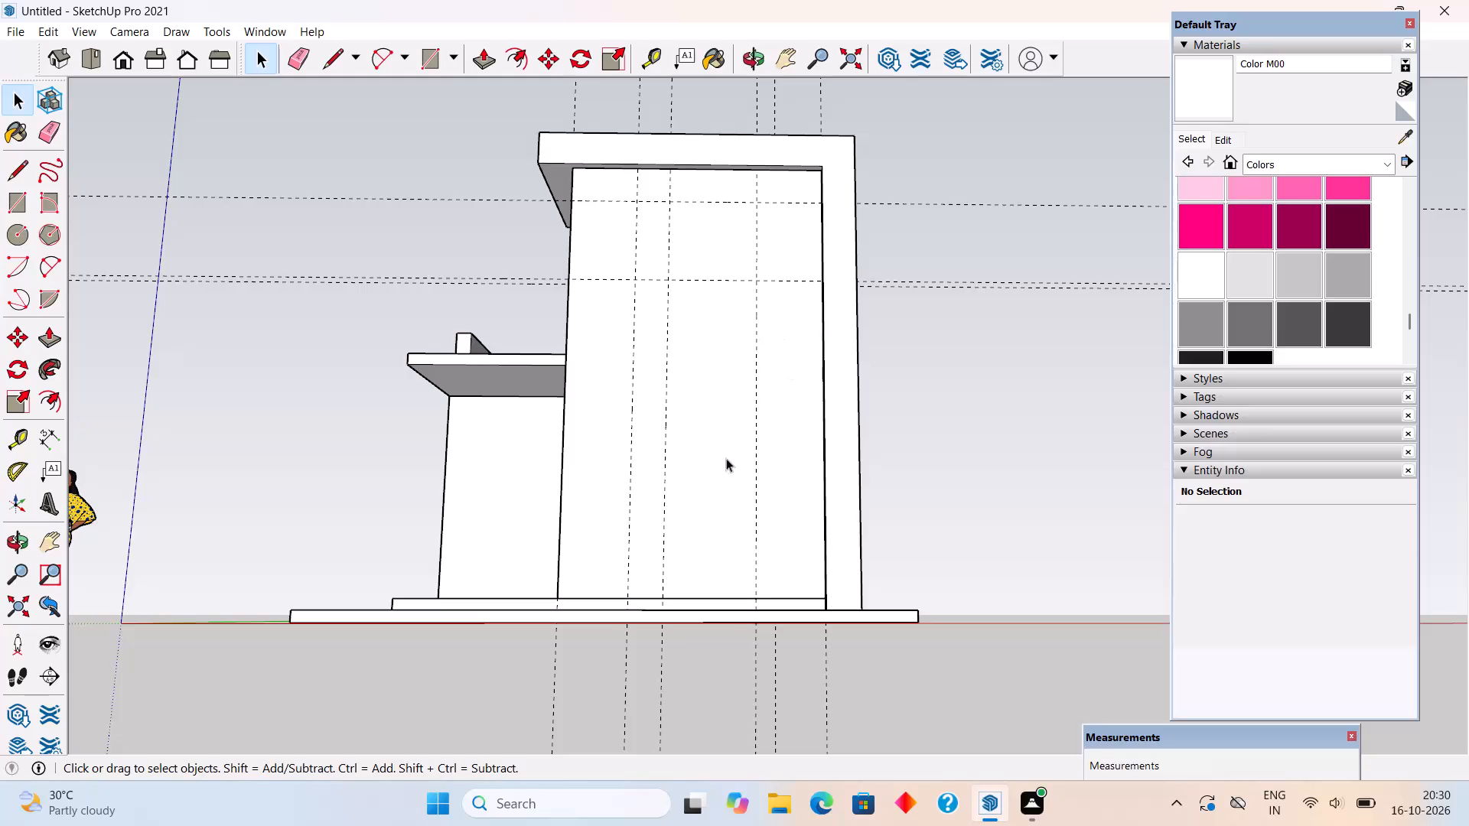
pyautogui.moveTo(726, 458); pyautogui.dragTo(733, 655, button='middle')
pyautogui.moveTo(782, 342); pyautogui.dragTo(826, 319, button='middle')
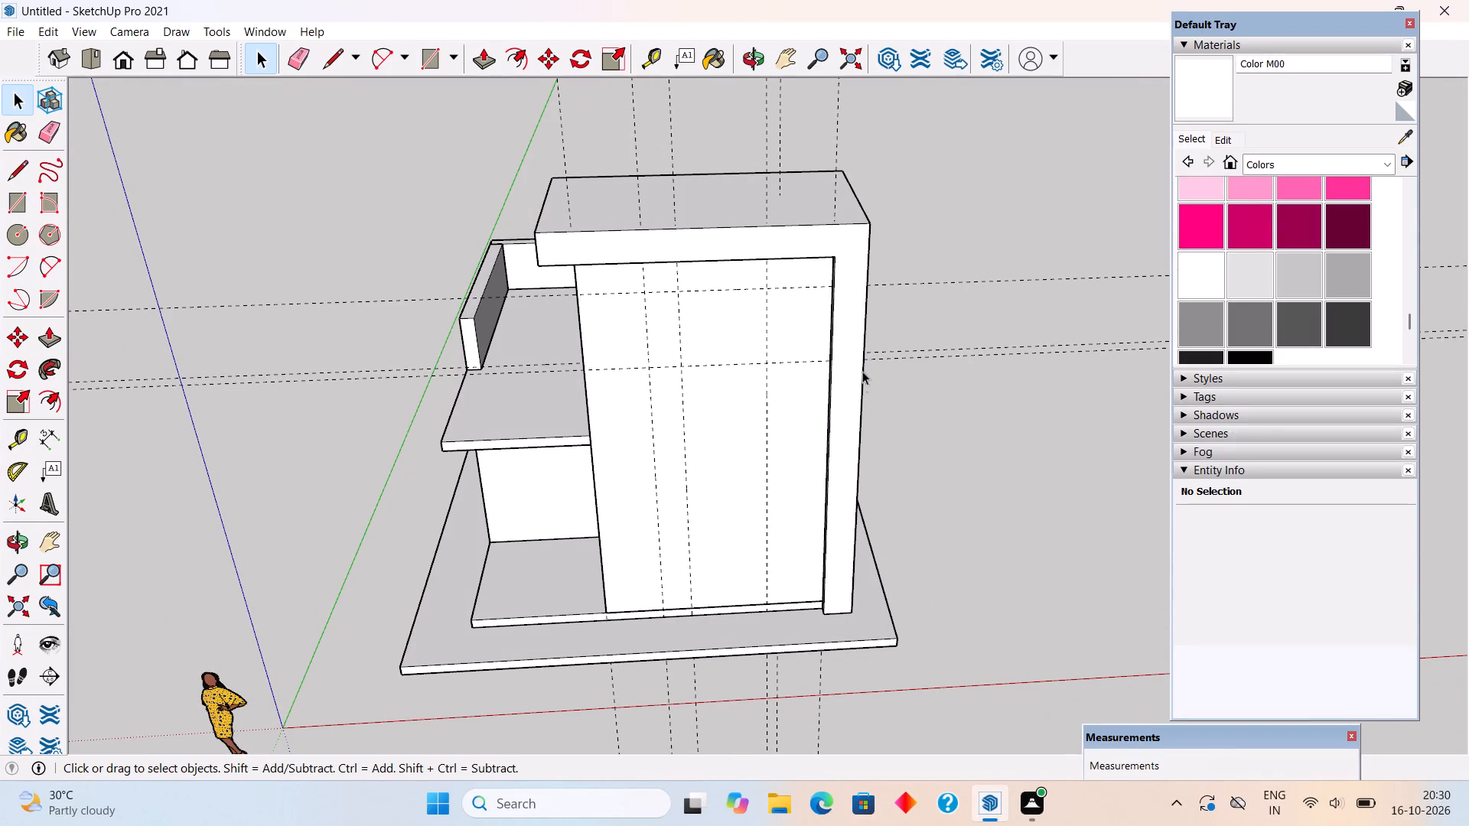
pyautogui.scroll(4, 862, 409)
pyautogui.moveTo(808, 458); pyautogui.dragTo(831, 369, button='middle')
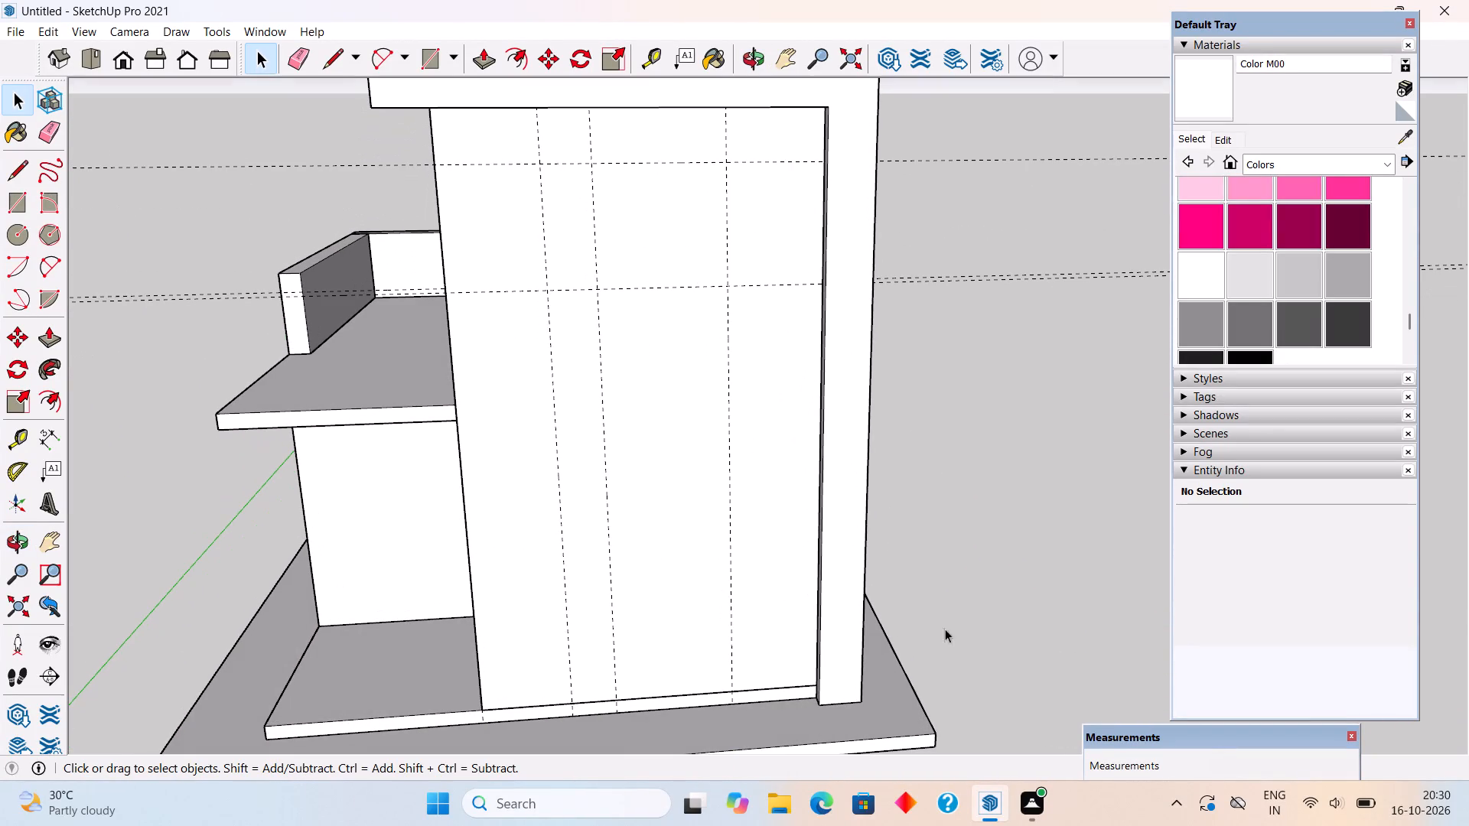
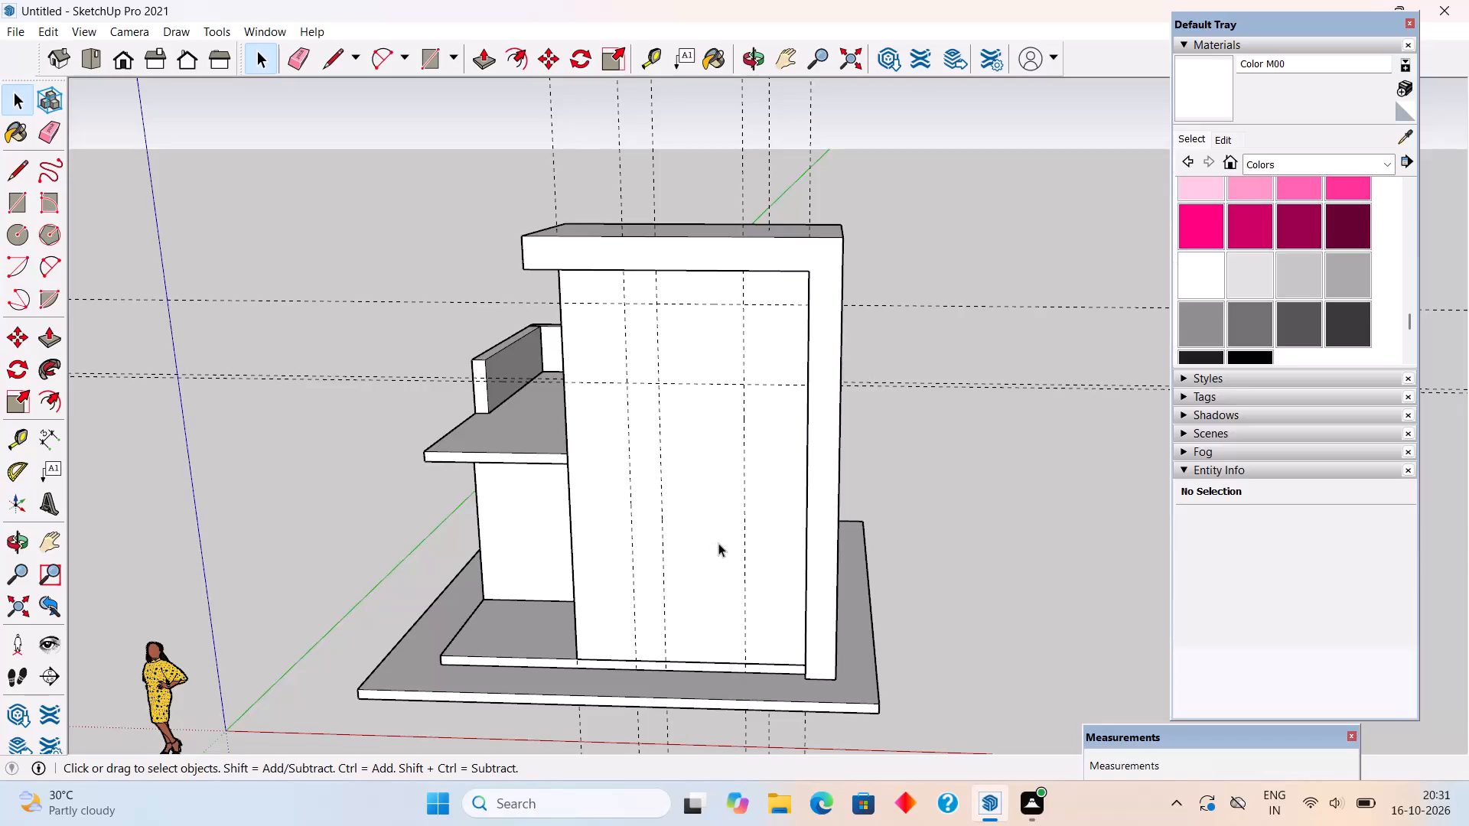
# Examine the tall stair tower, its surrounding frame and the adjoining terrace from several sides.
pyautogui.scroll(-3, 719, 542)
pyautogui.moveTo(720, 541); pyautogui.dragTo(718, 537, button='middle')
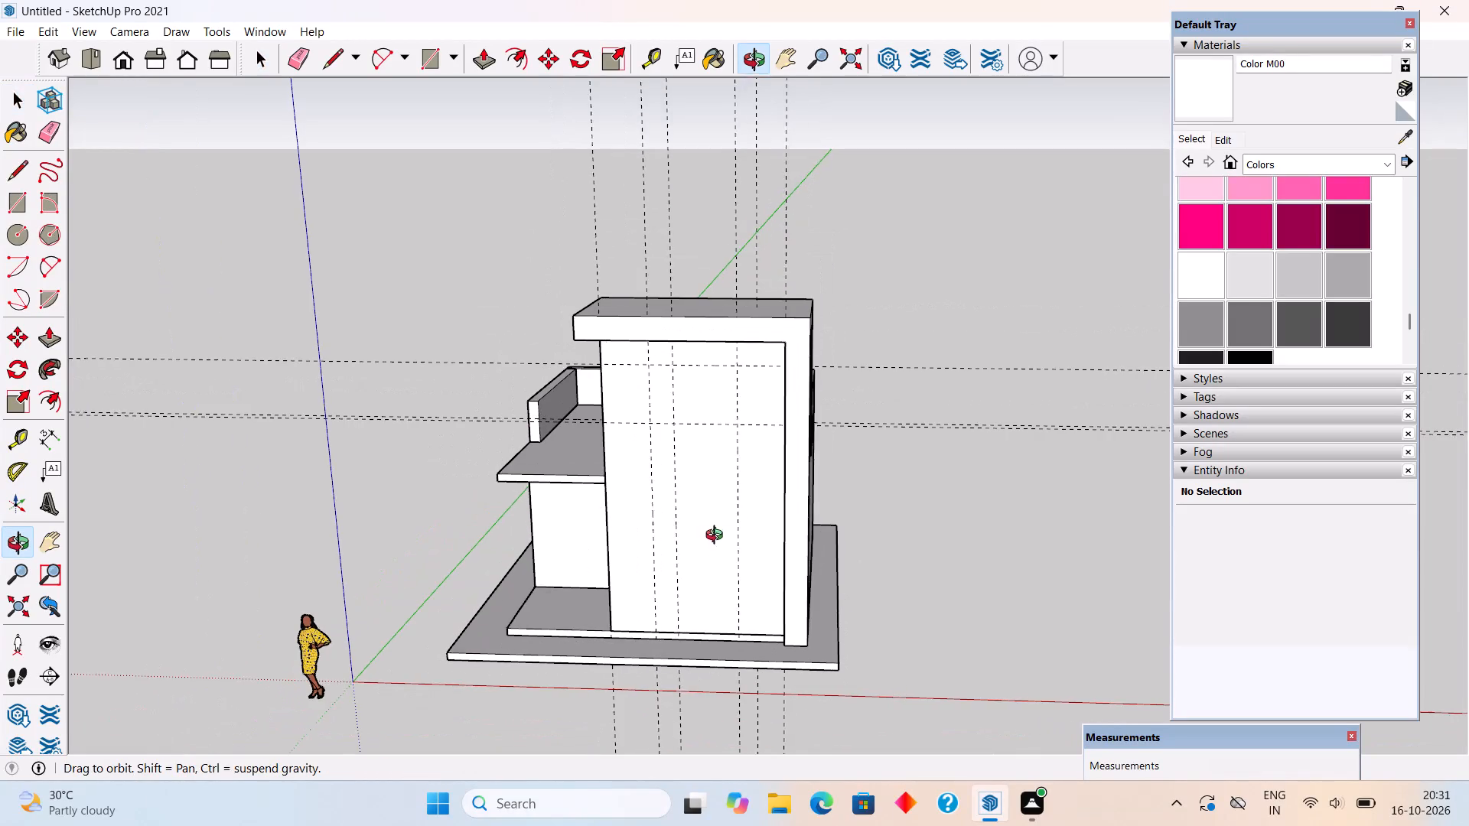
pyautogui.moveTo(718, 537); pyautogui.dragTo(868, 508, button='middle')
pyautogui.scroll(3, 875, 506)
pyautogui.moveTo(720, 559); pyautogui.dragTo(811, 535, button='middle')
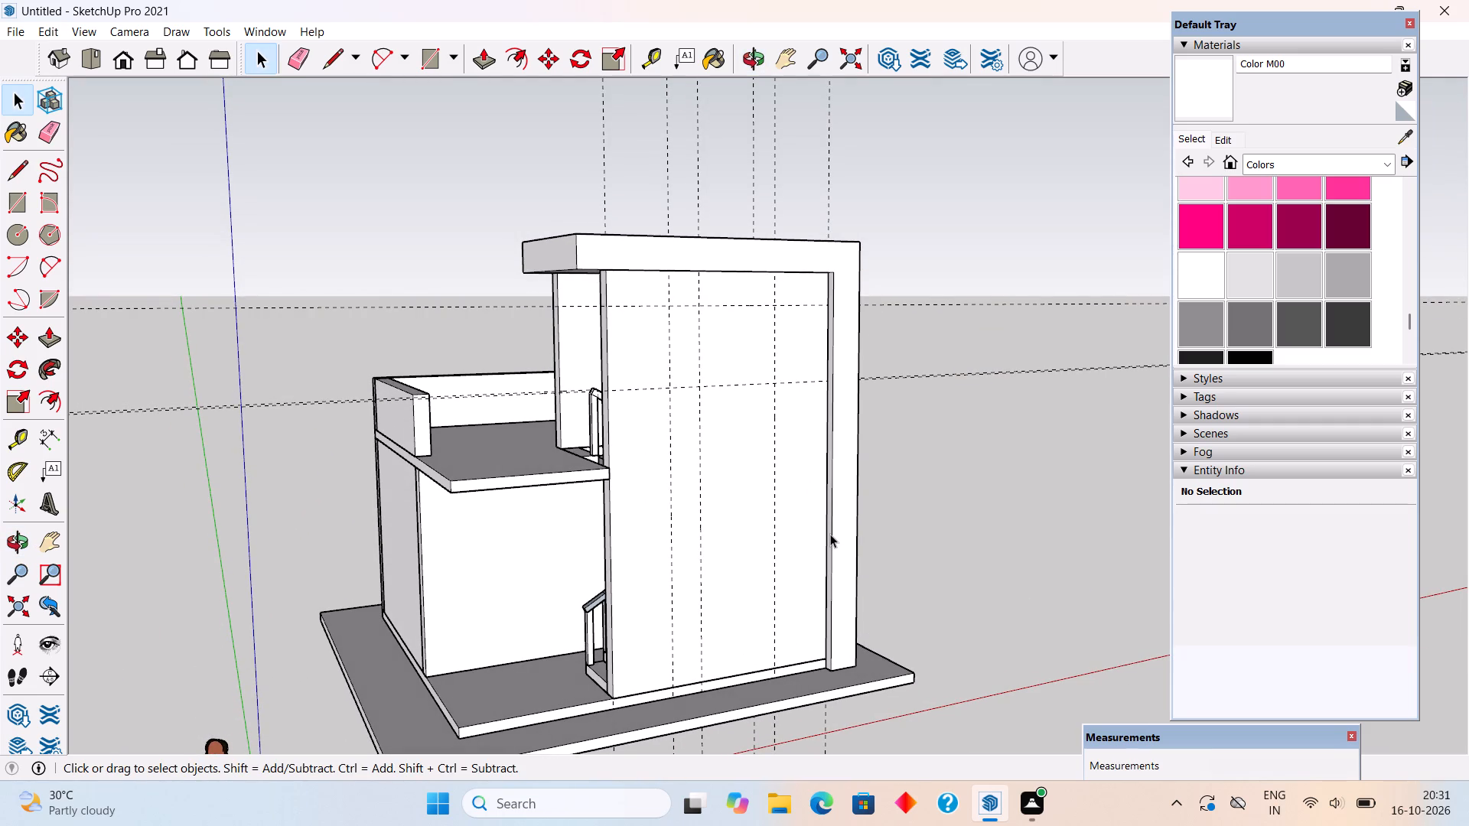
pyautogui.scroll(2, 830, 534)
pyautogui.moveTo(830, 534); pyautogui.dragTo(676, 564, button='middle')
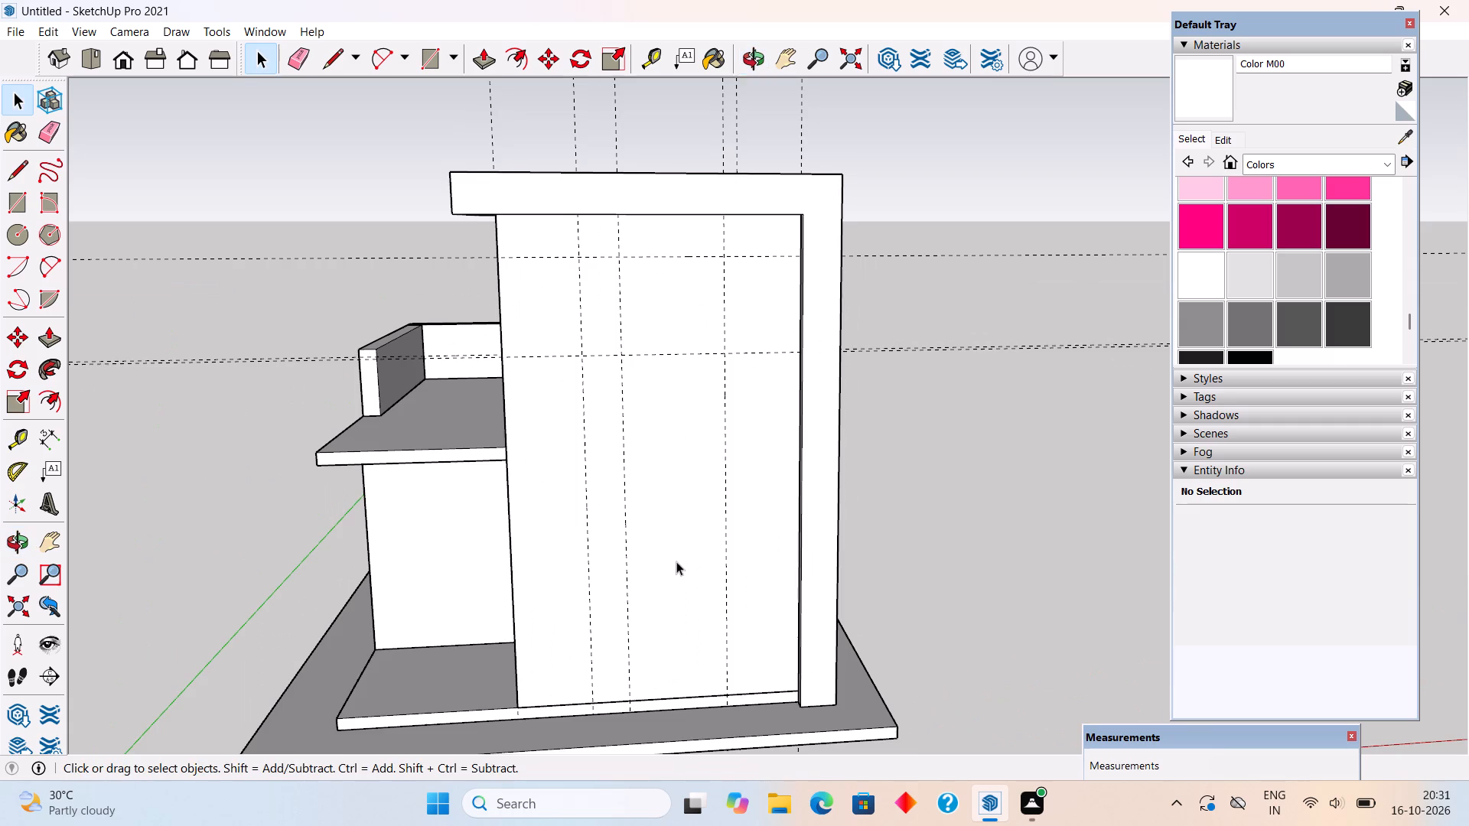
pyautogui.scroll(1, 675, 564)
pyautogui.moveTo(660, 405); pyautogui.dragTo(699, 211, button='middle')
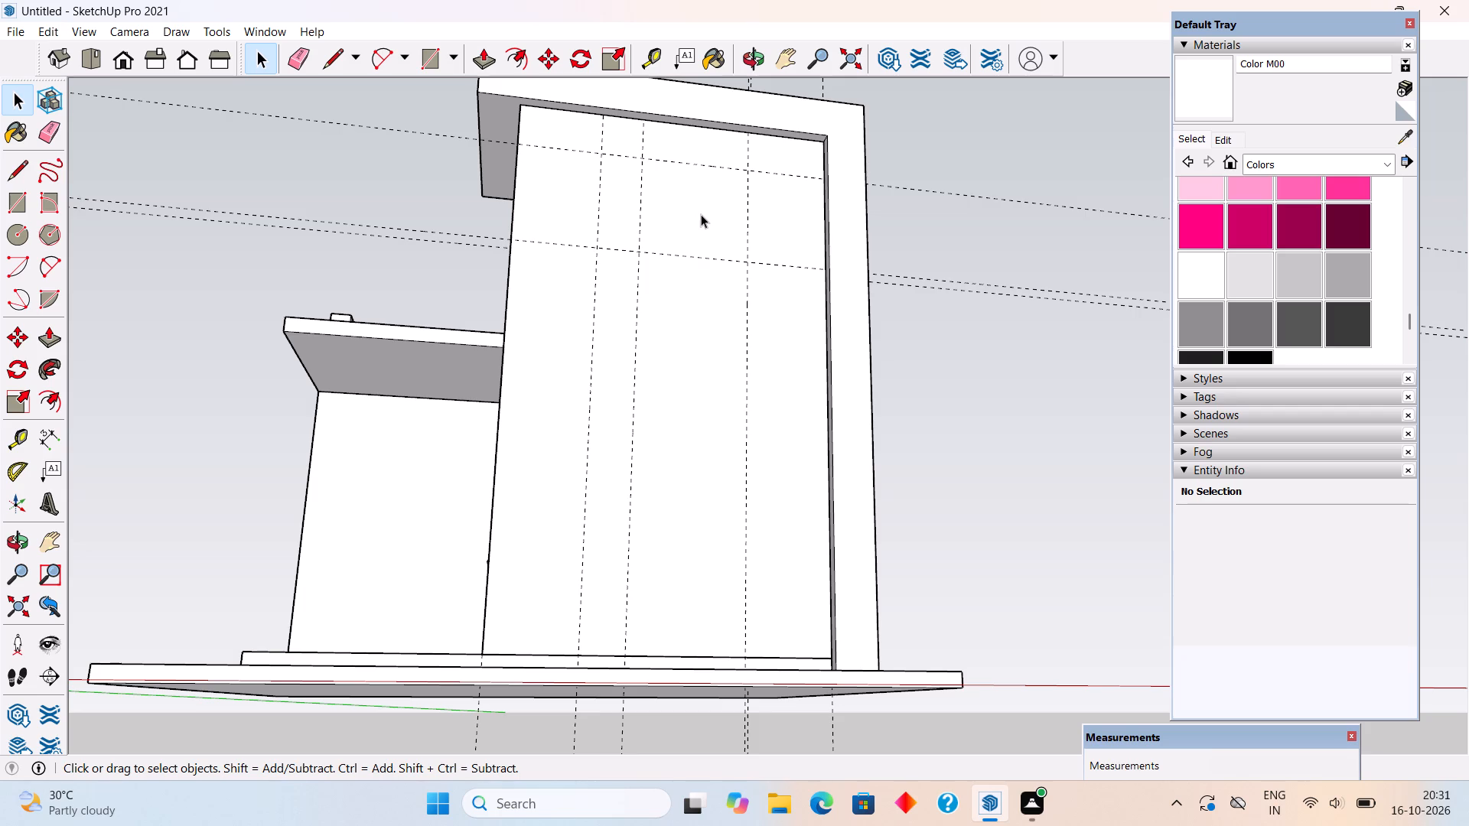
pyautogui.scroll(-6, 701, 214)
pyautogui.moveTo(702, 251); pyautogui.dragTo(694, 447, button='middle')
pyautogui.moveTo(699, 386); pyautogui.dragTo(694, 447, button='middle')
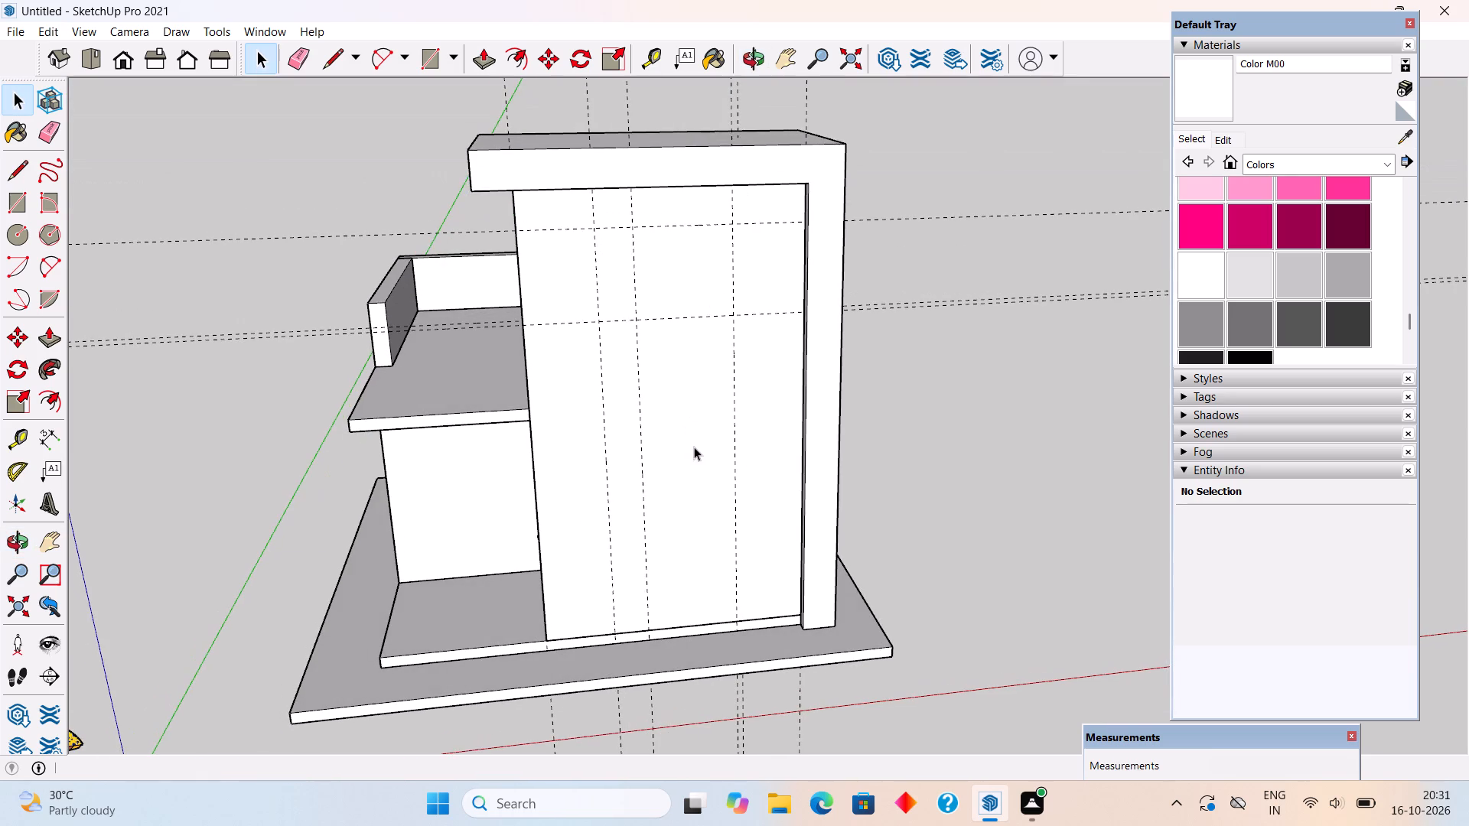
pyautogui.scroll(3, 685, 376)
pyautogui.moveTo(617, 347); pyautogui.dragTo(467, 281, button='middle')
pyautogui.scroll(-3, 467, 281)
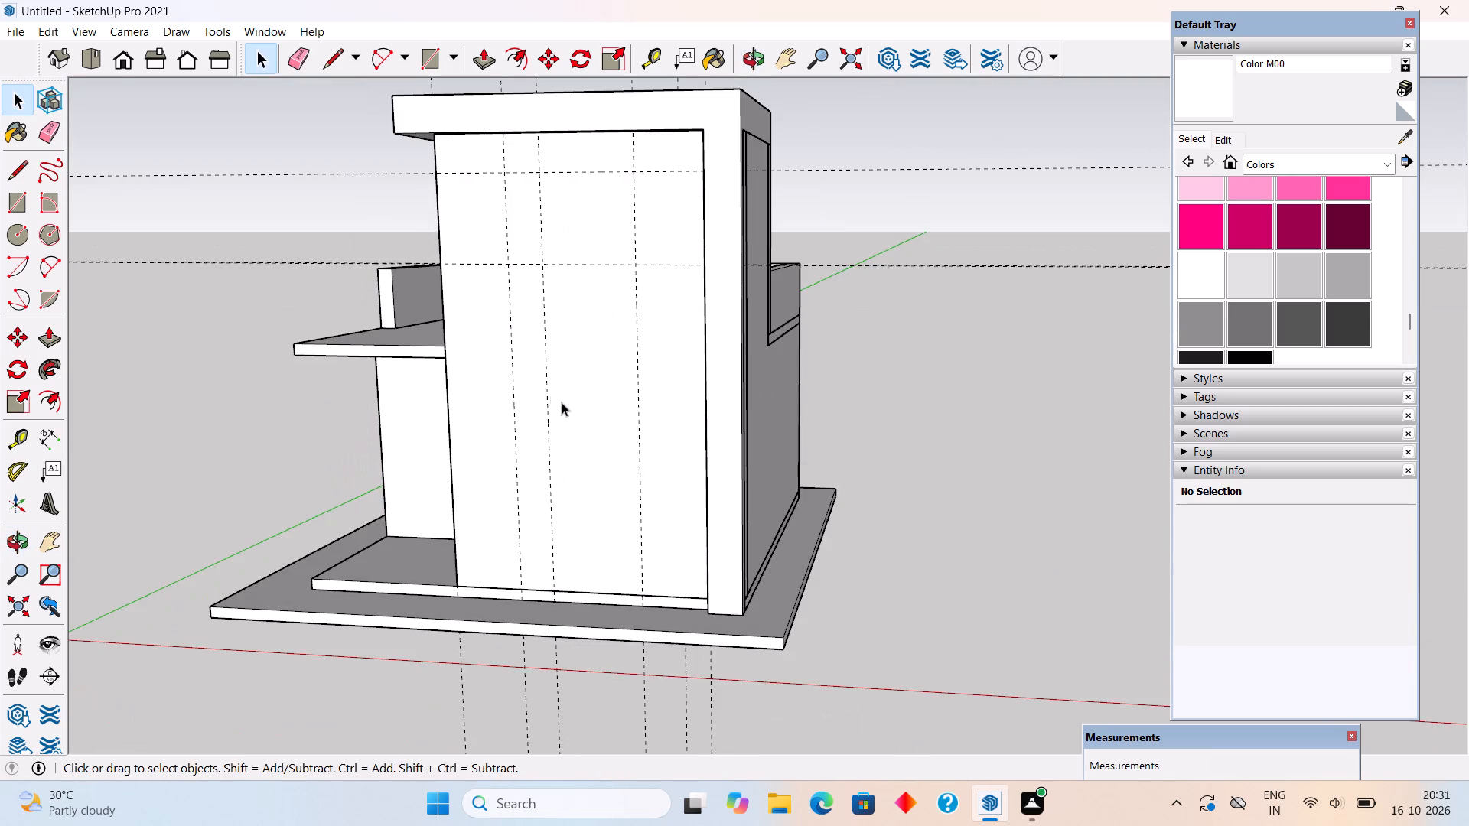
pyautogui.moveTo(562, 402); pyautogui.dragTo(197, 439, button='middle')
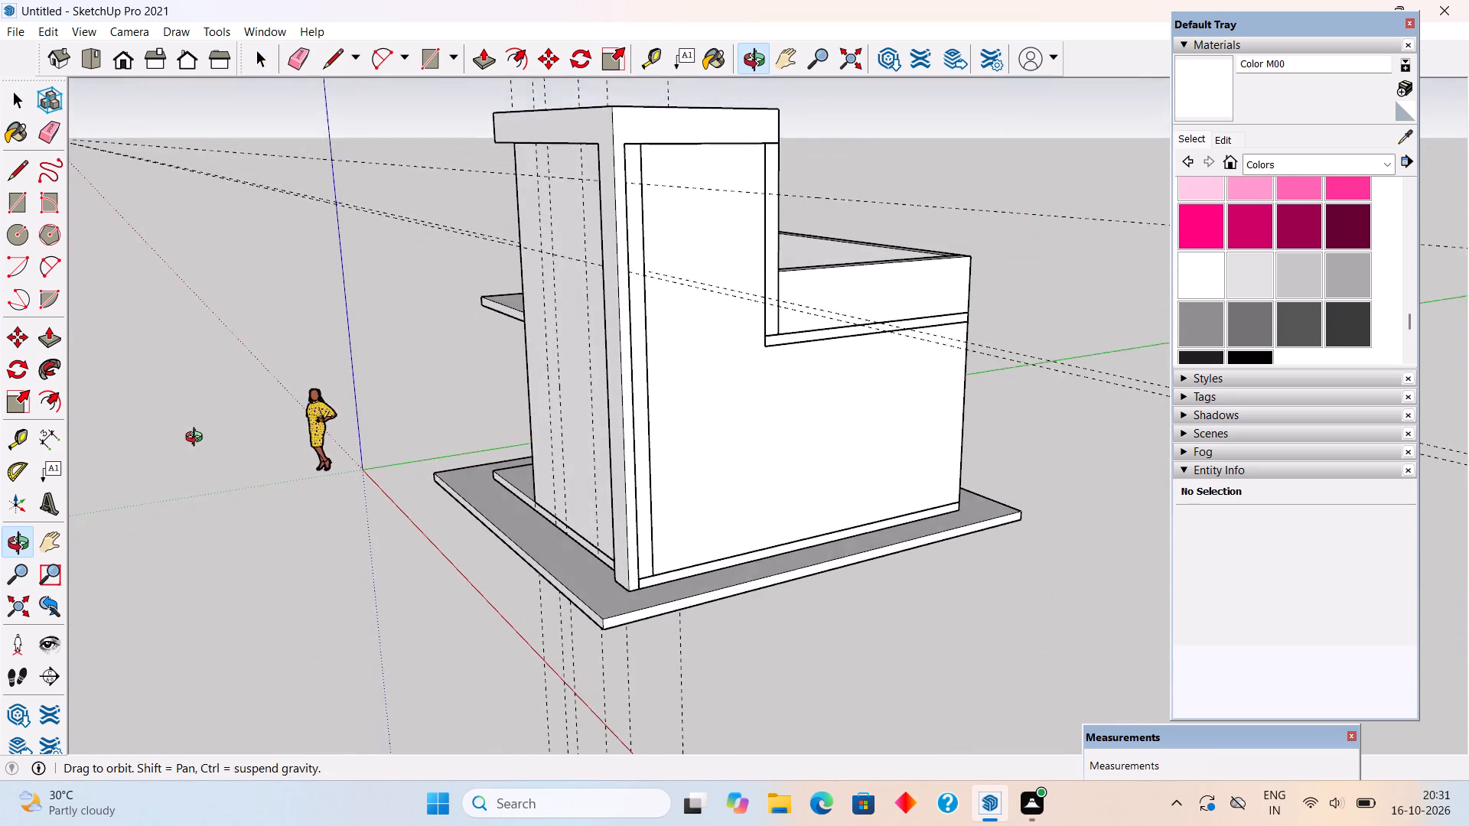
pyautogui.moveTo(197, 439); pyautogui.dragTo(291, 446, button='middle')
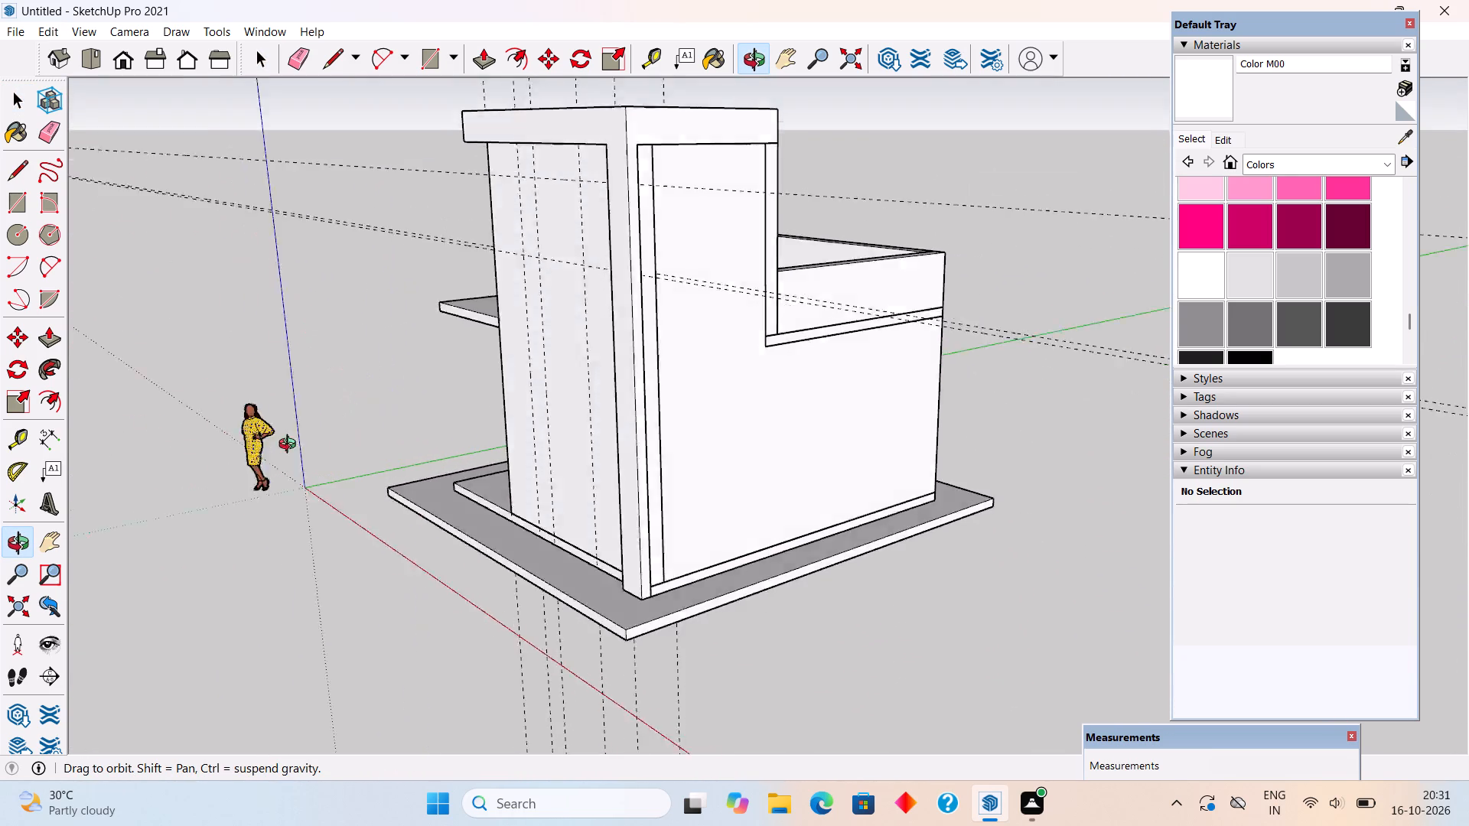
pyautogui.moveTo(291, 446); pyautogui.dragTo(184, 425, button='middle')
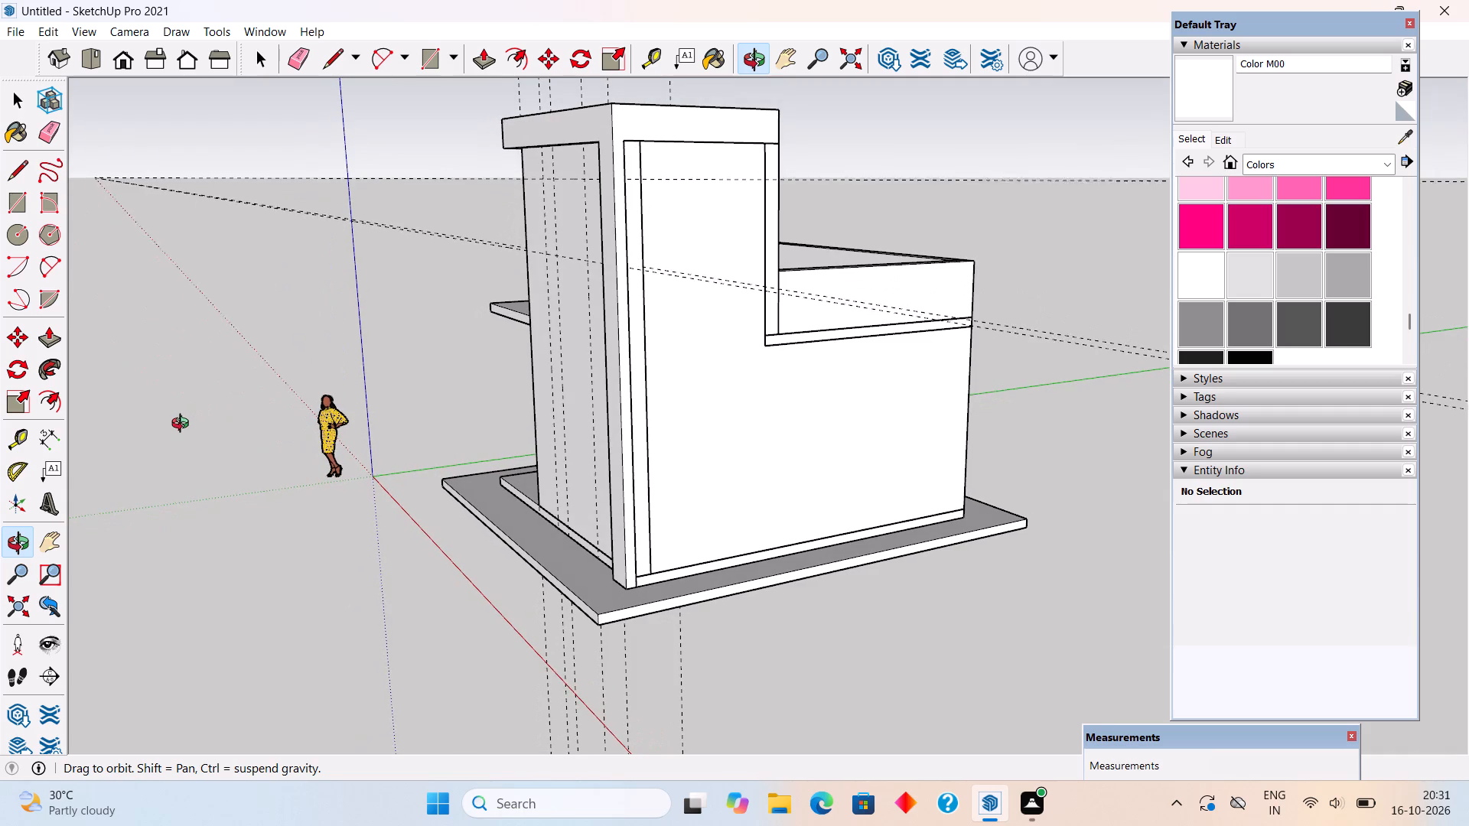
pyautogui.moveTo(184, 425); pyautogui.dragTo(194, 421, button='middle')
pyautogui.moveTo(285, 429); pyautogui.dragTo(1093, 465, button='middle')
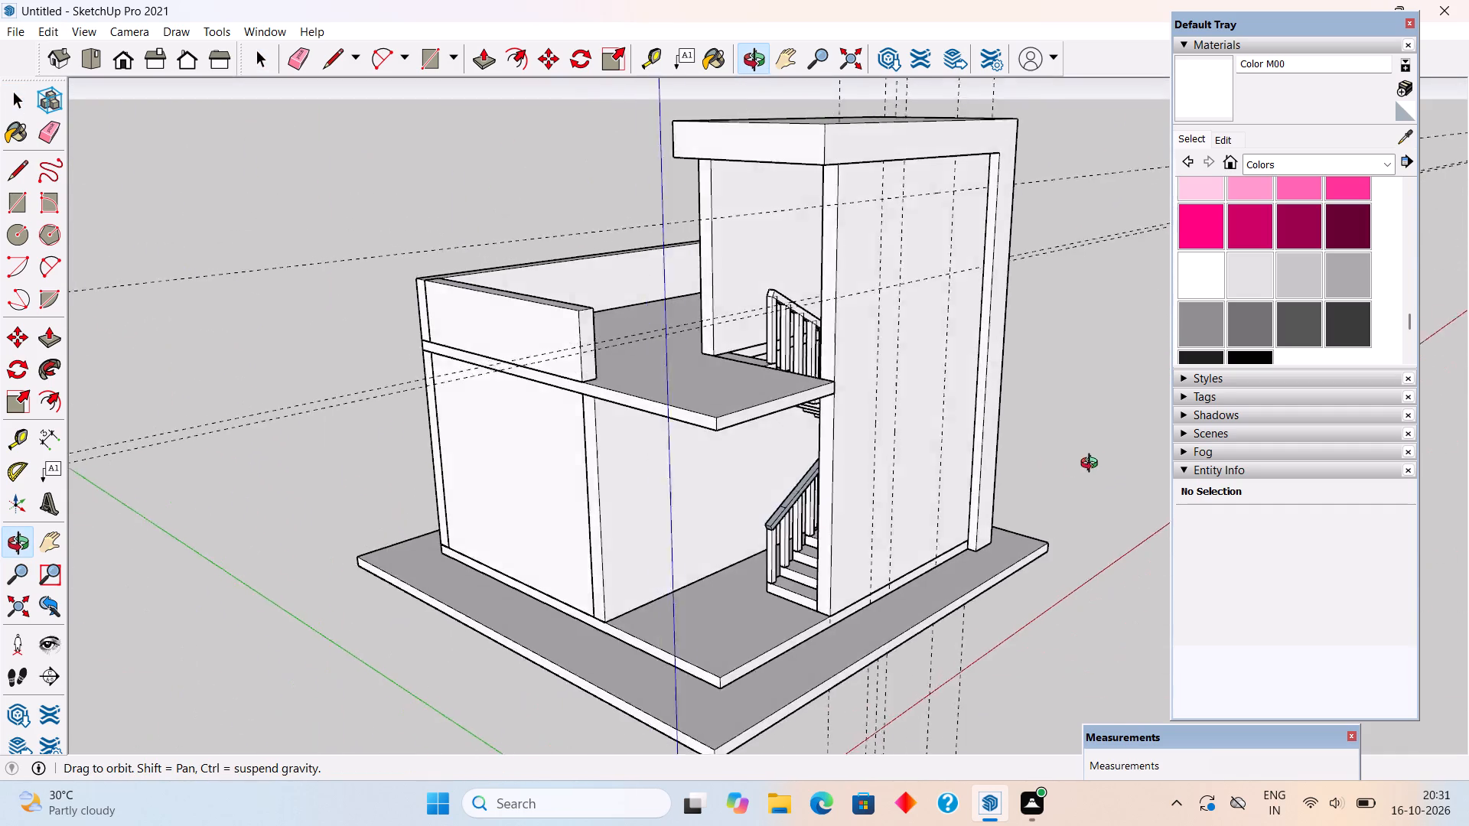
pyautogui.moveTo(1093, 465); pyautogui.dragTo(962, 398, button='middle')
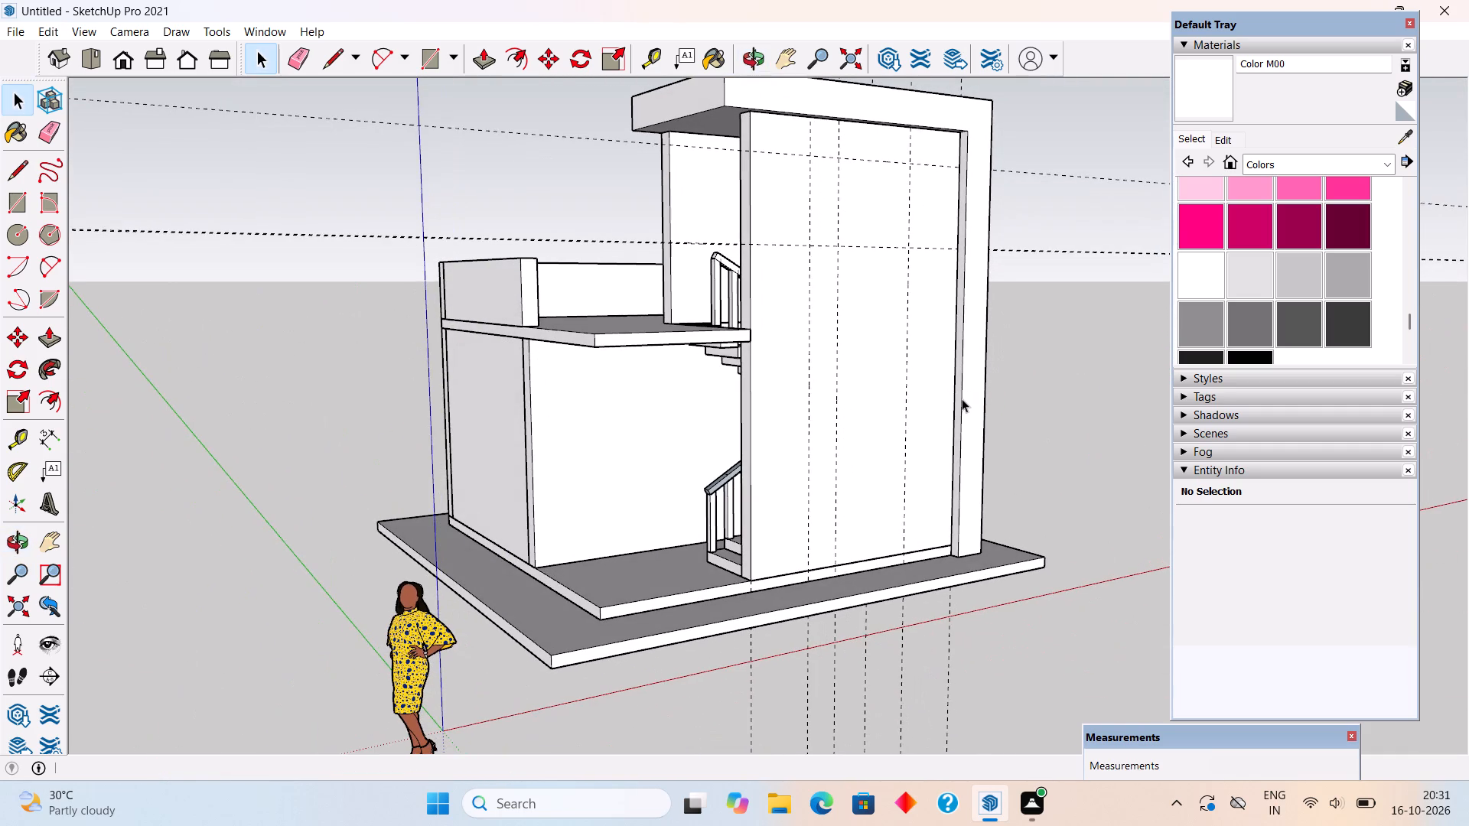
pyautogui.scroll(2, 962, 398)
pyautogui.scroll(-4, 962, 398)
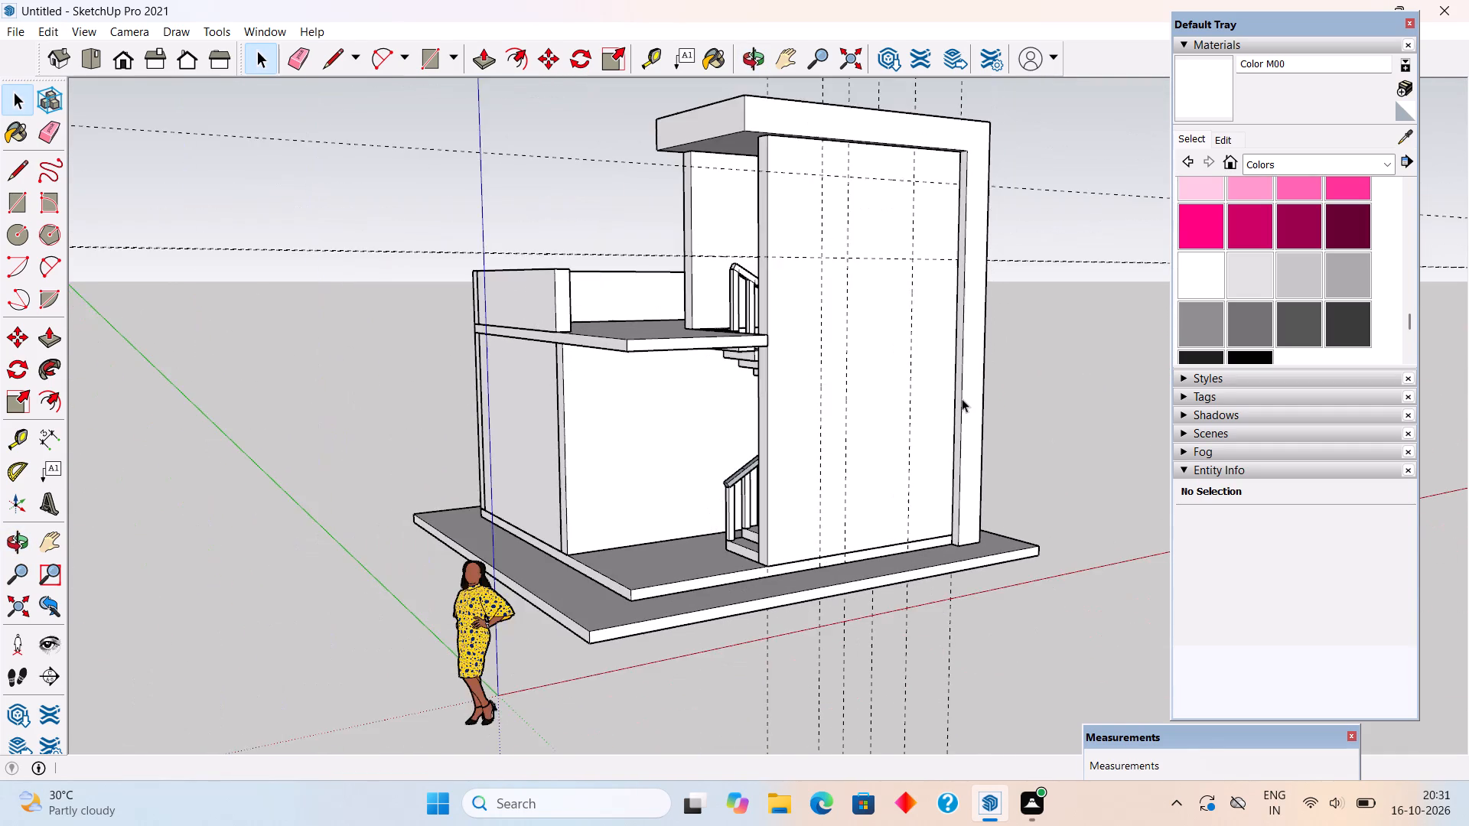
pyautogui.scroll(-5, 962, 398)
pyautogui.scroll(5, 964, 252)
pyautogui.moveTo(923, 370); pyautogui.dragTo(703, 305, button='middle')
pyautogui.scroll(3, 703, 305)
pyautogui.scroll(-3, 703, 305)
pyautogui.scroll(-1, 692, 382)
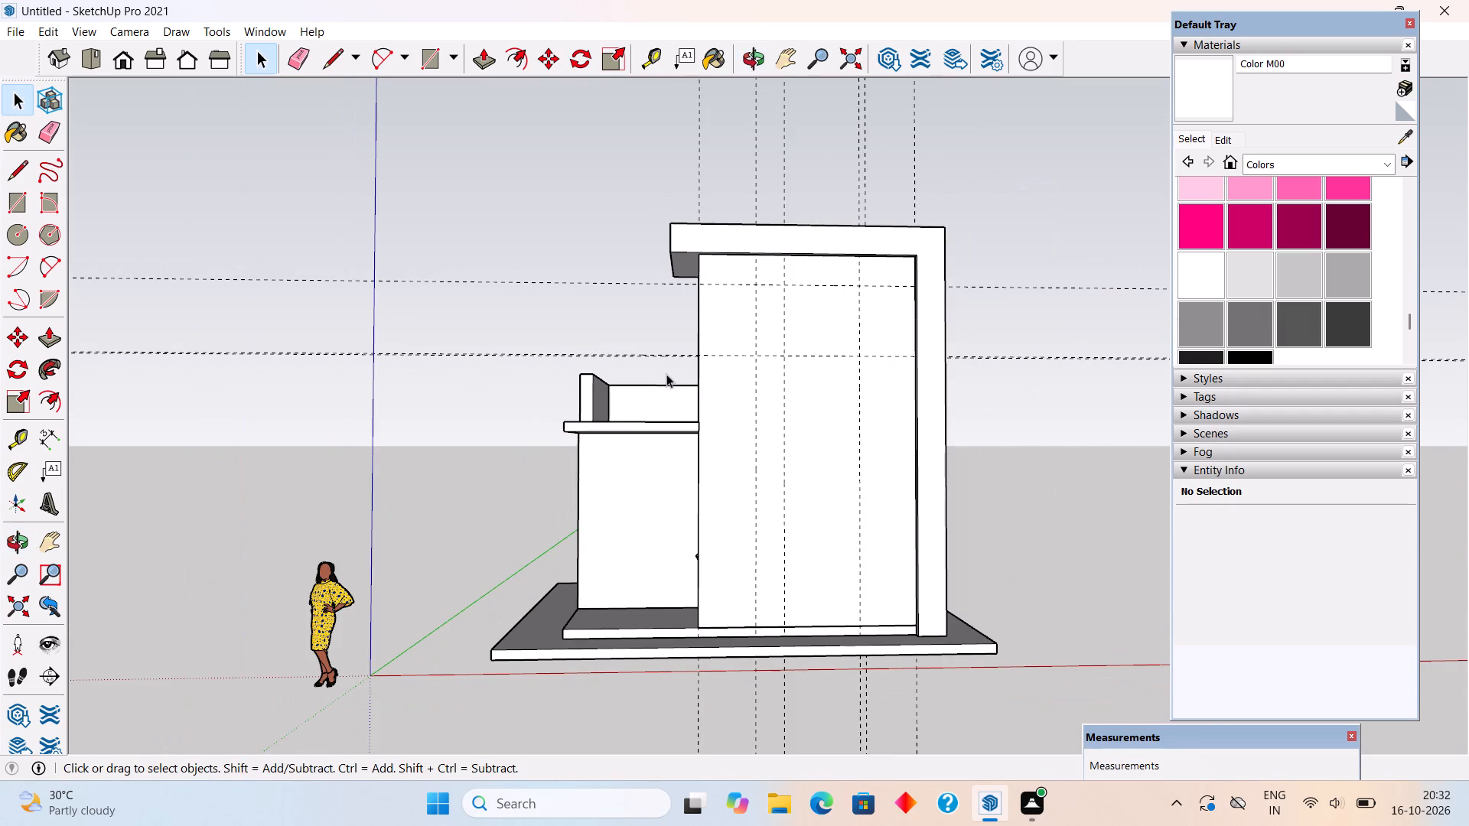
# Push the inner side face of the frame's vertical leg 3" into the leg, beside the tower's front wall.
pyautogui.scroll(3, 905, 379)
pyautogui.moveTo(912, 415); pyautogui.dragTo(923, 441, button='middle')
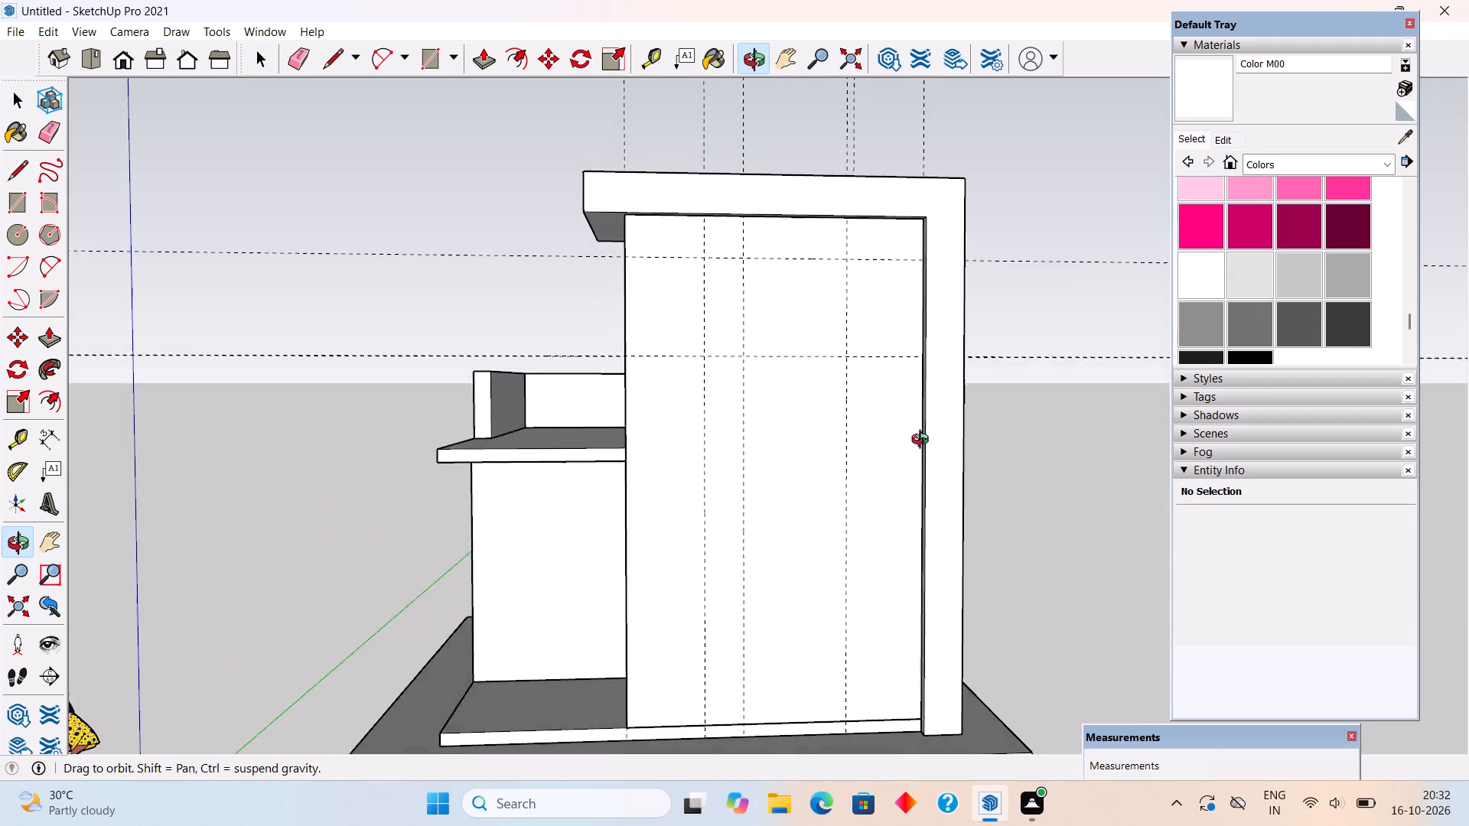
pyautogui.moveTo(923, 441); pyautogui.dragTo(1011, 499, button='middle')
pyautogui.scroll(5, 963, 424)
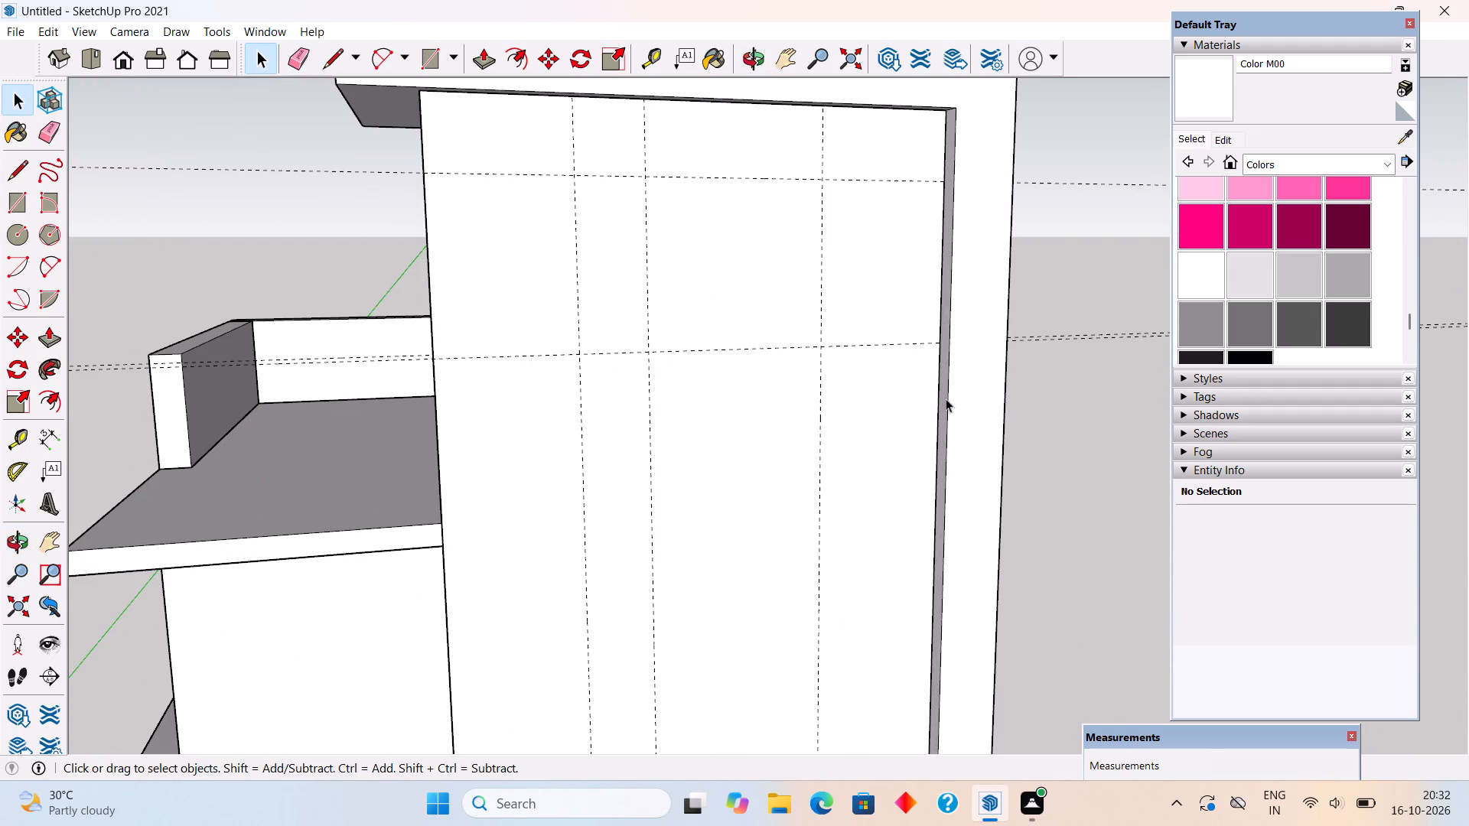
pyautogui.moveTo(946, 405); pyautogui.dragTo(1029, 434, button='middle')
pyautogui.scroll(4, 1010, 418)
pyautogui.tripleClick(959, 403)
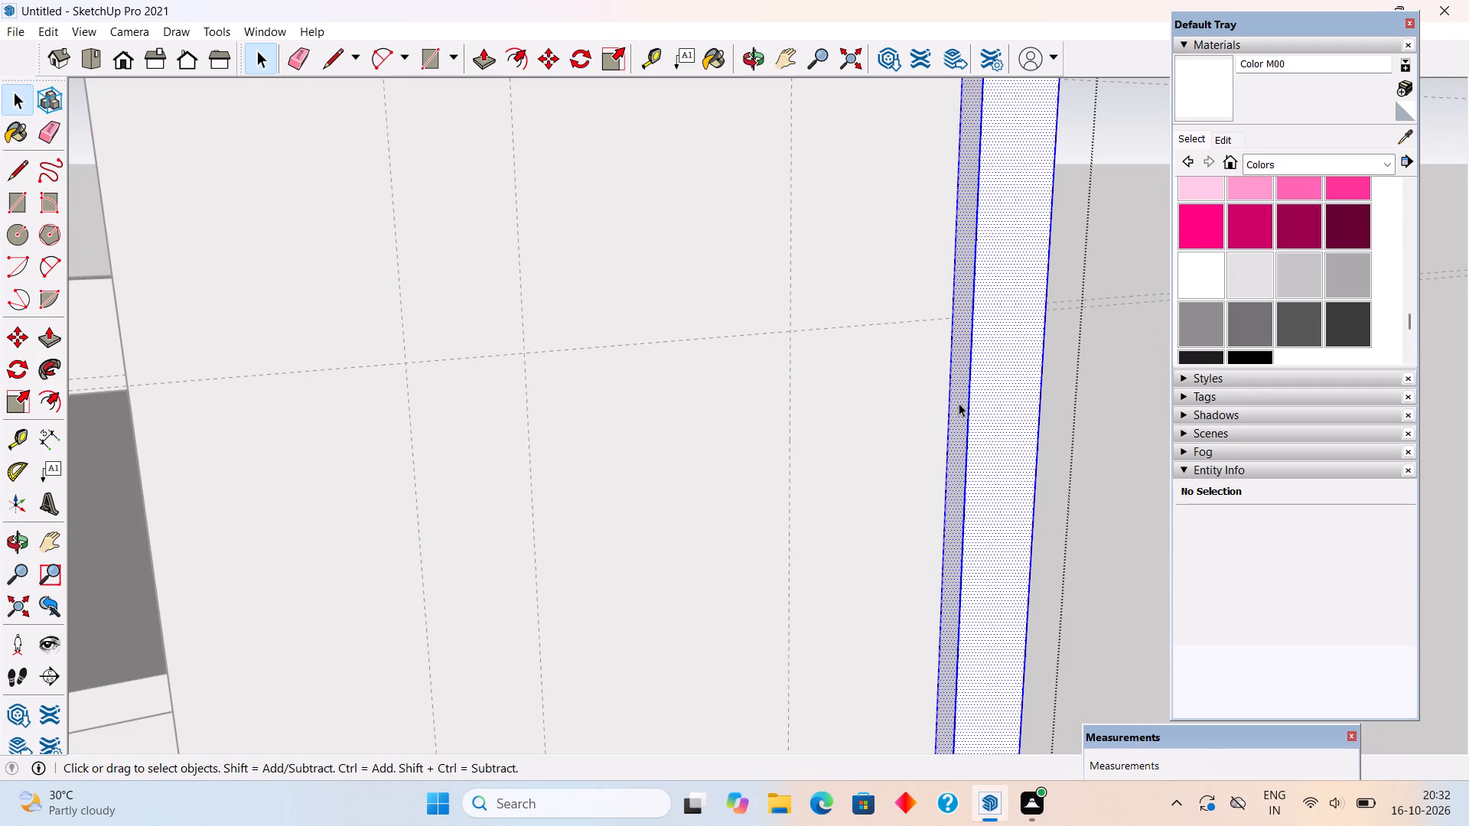
pyautogui.press('p')
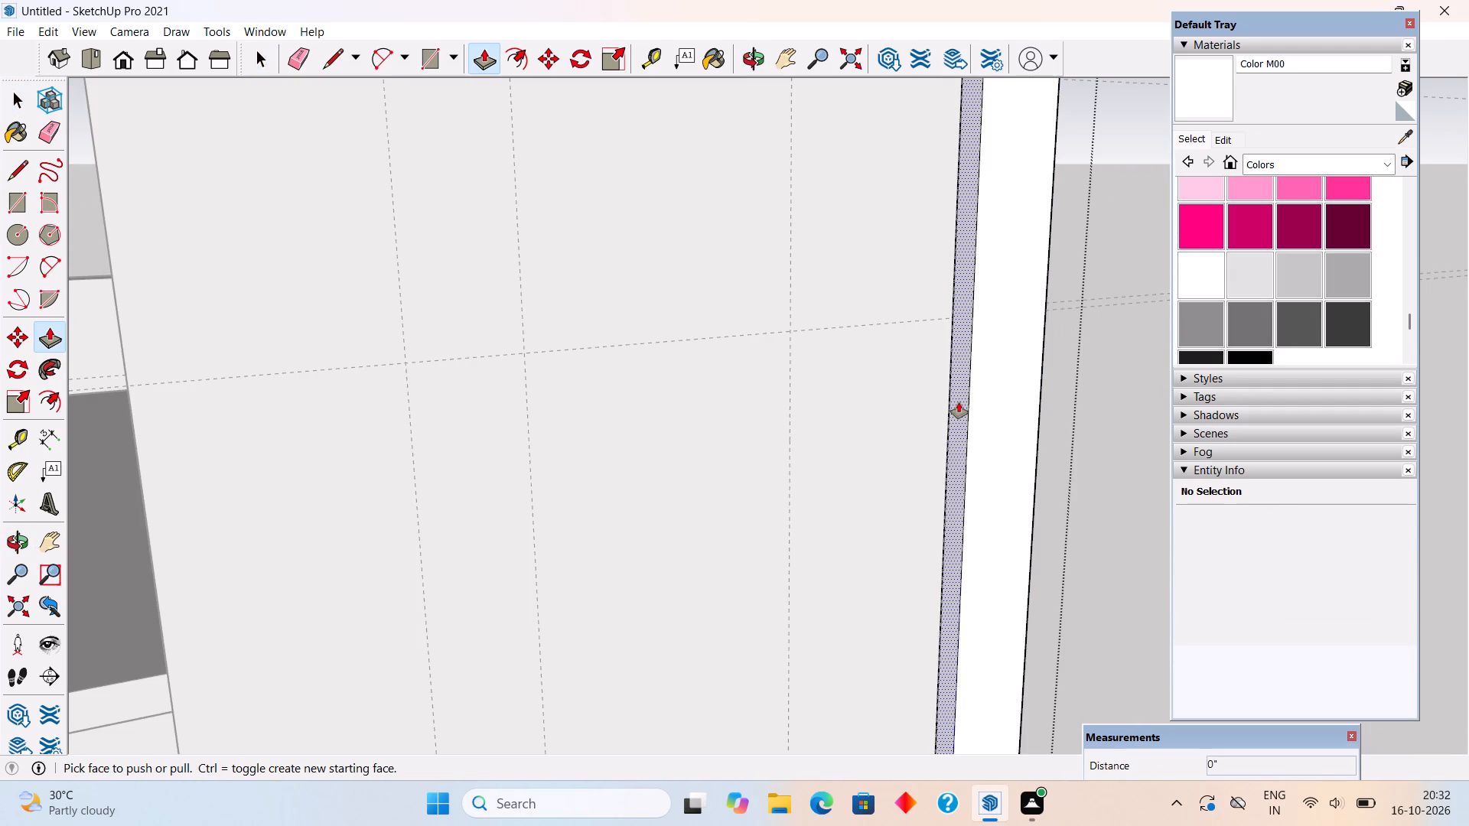
pyautogui.click(959, 402)
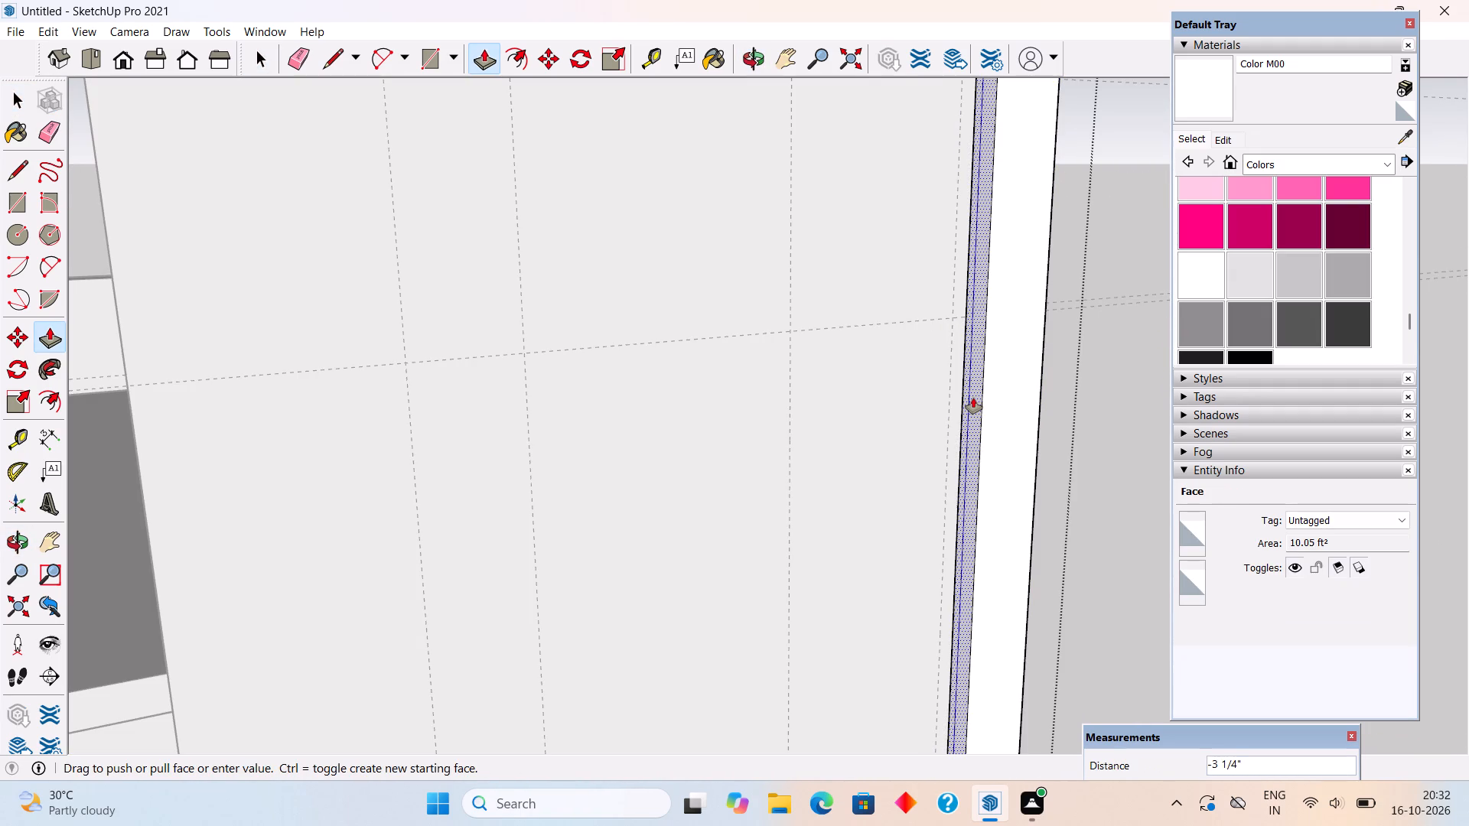
pyautogui.write('3"')
pyautogui.press('Return')
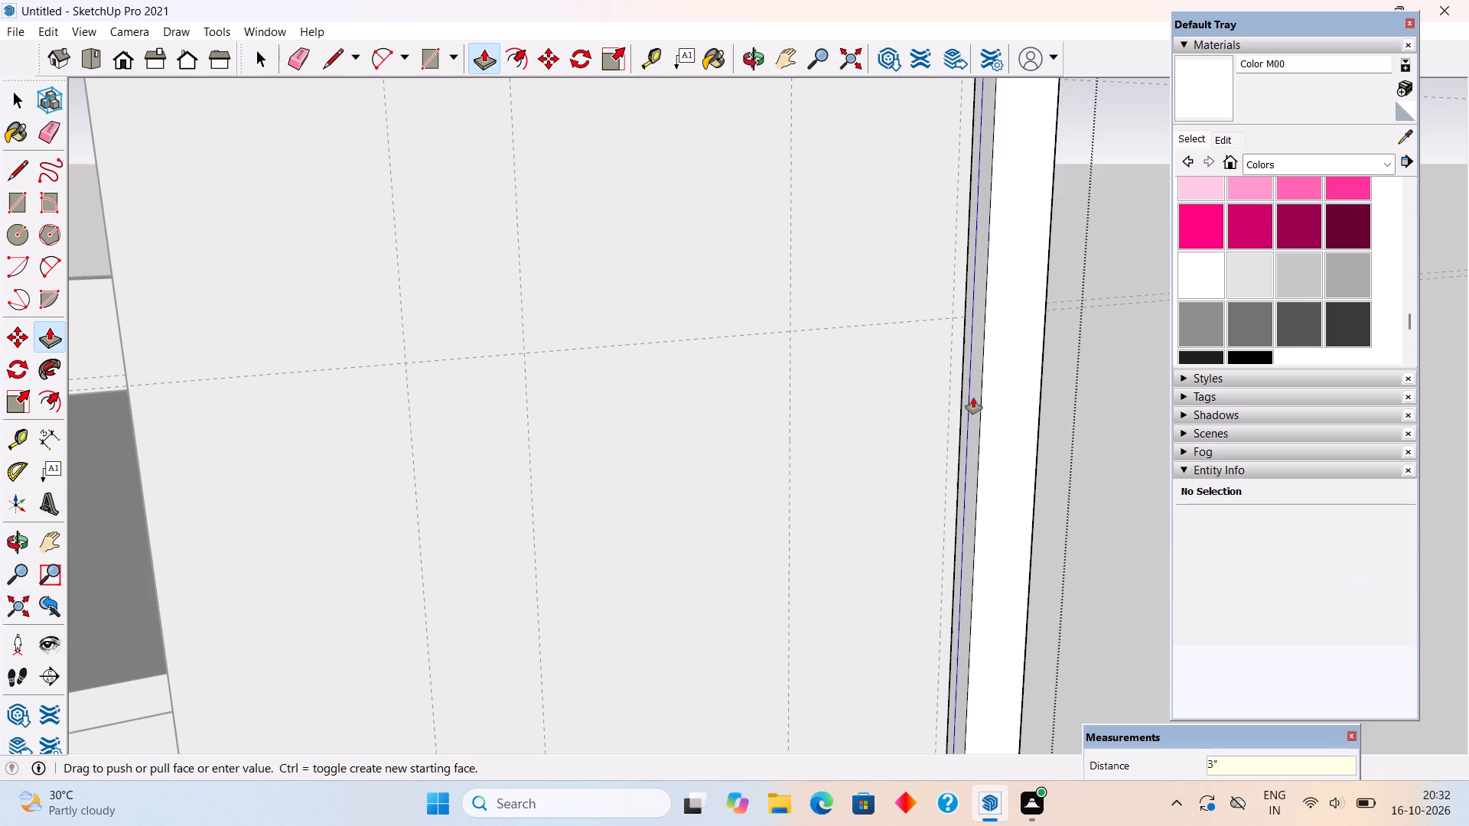
# Push the underside of the frame's roof slab 3" up into the slab above the tower wall.
pyautogui.scroll(-4, 973, 398)
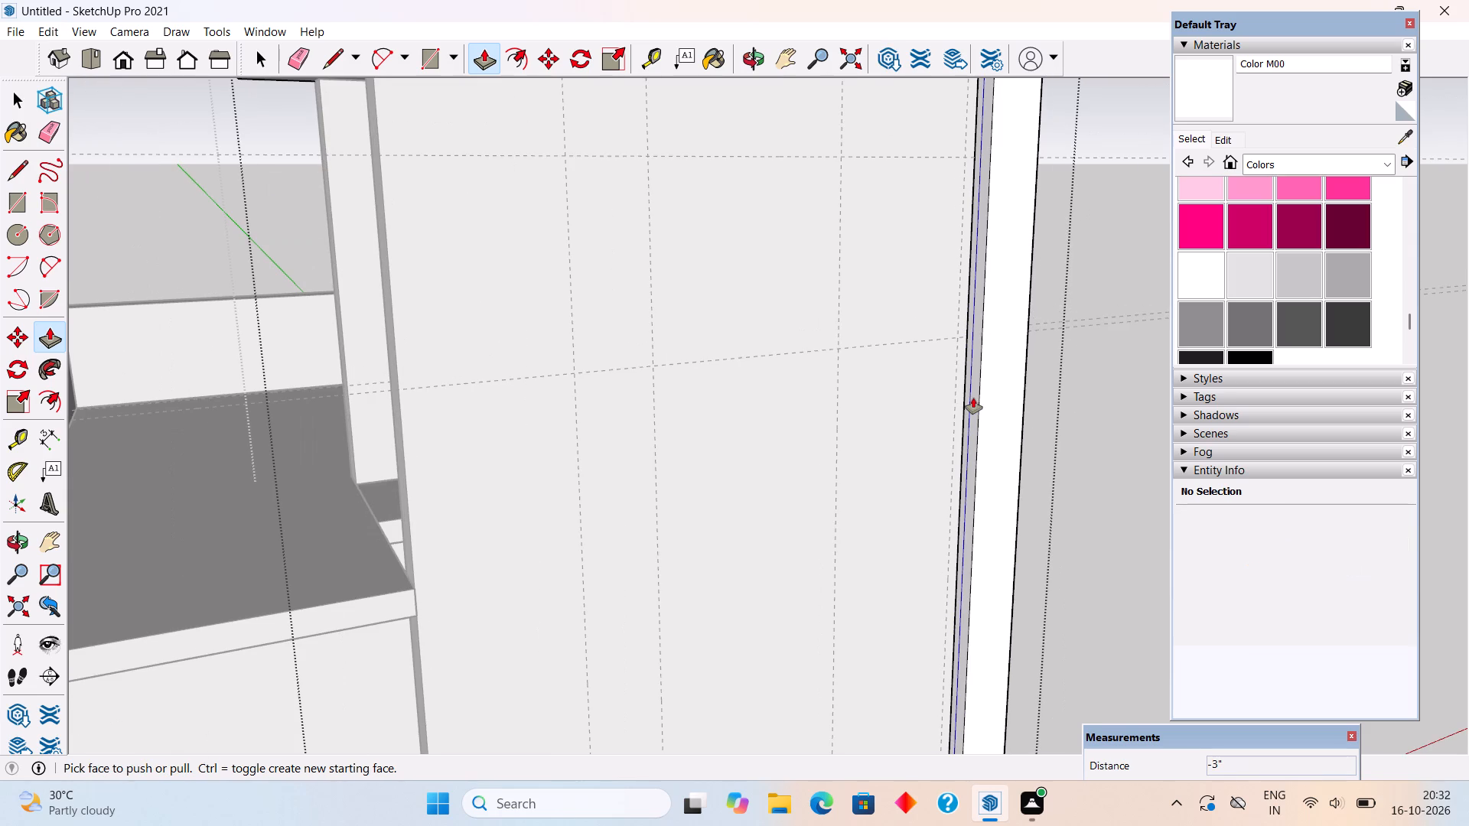
pyautogui.scroll(-4, 936, 350)
pyautogui.moveTo(816, 174); pyautogui.dragTo(692, 34, button='middle')
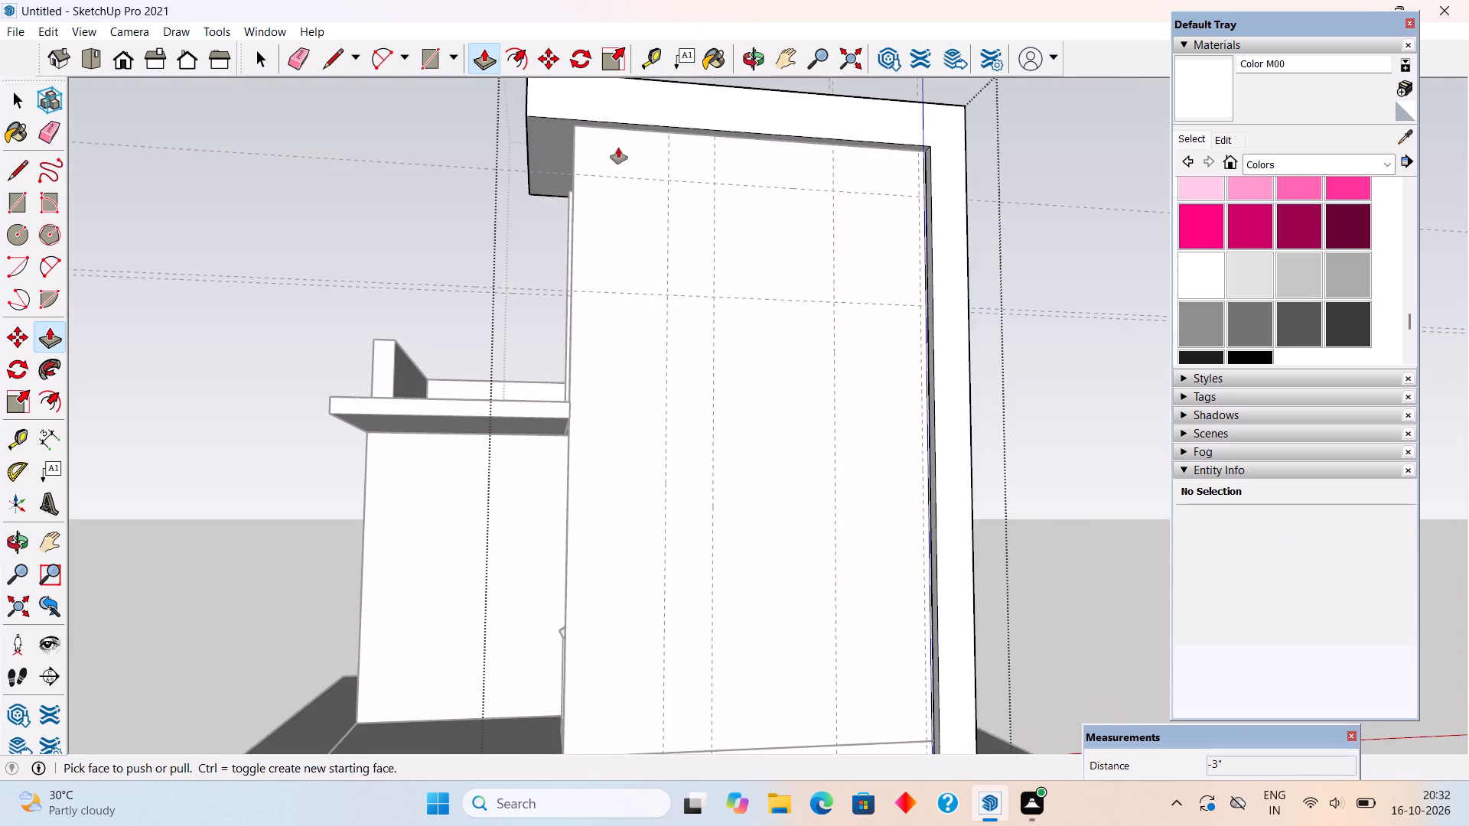
pyautogui.scroll(3, 589, 91)
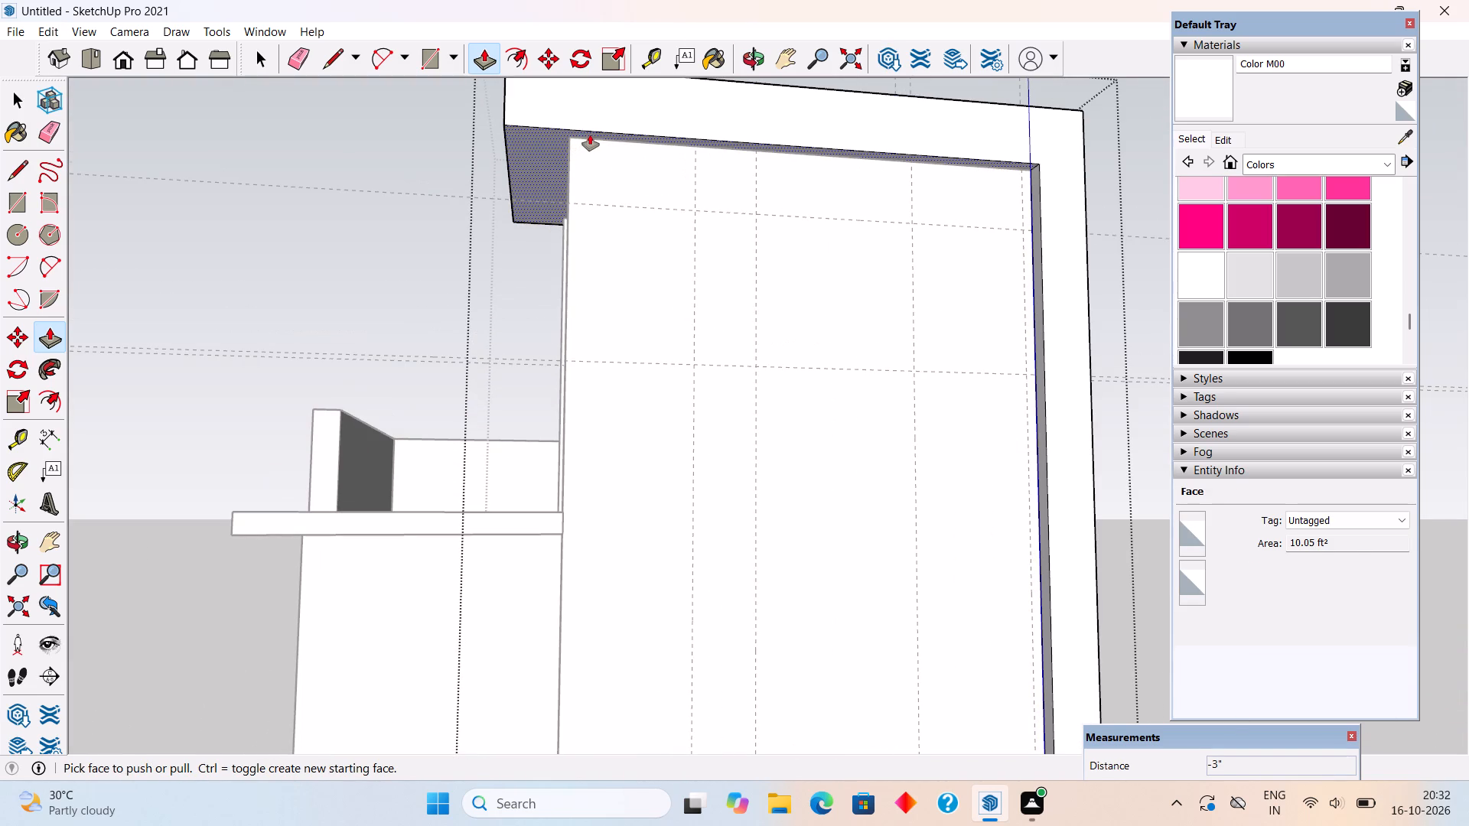
pyautogui.click(590, 135)
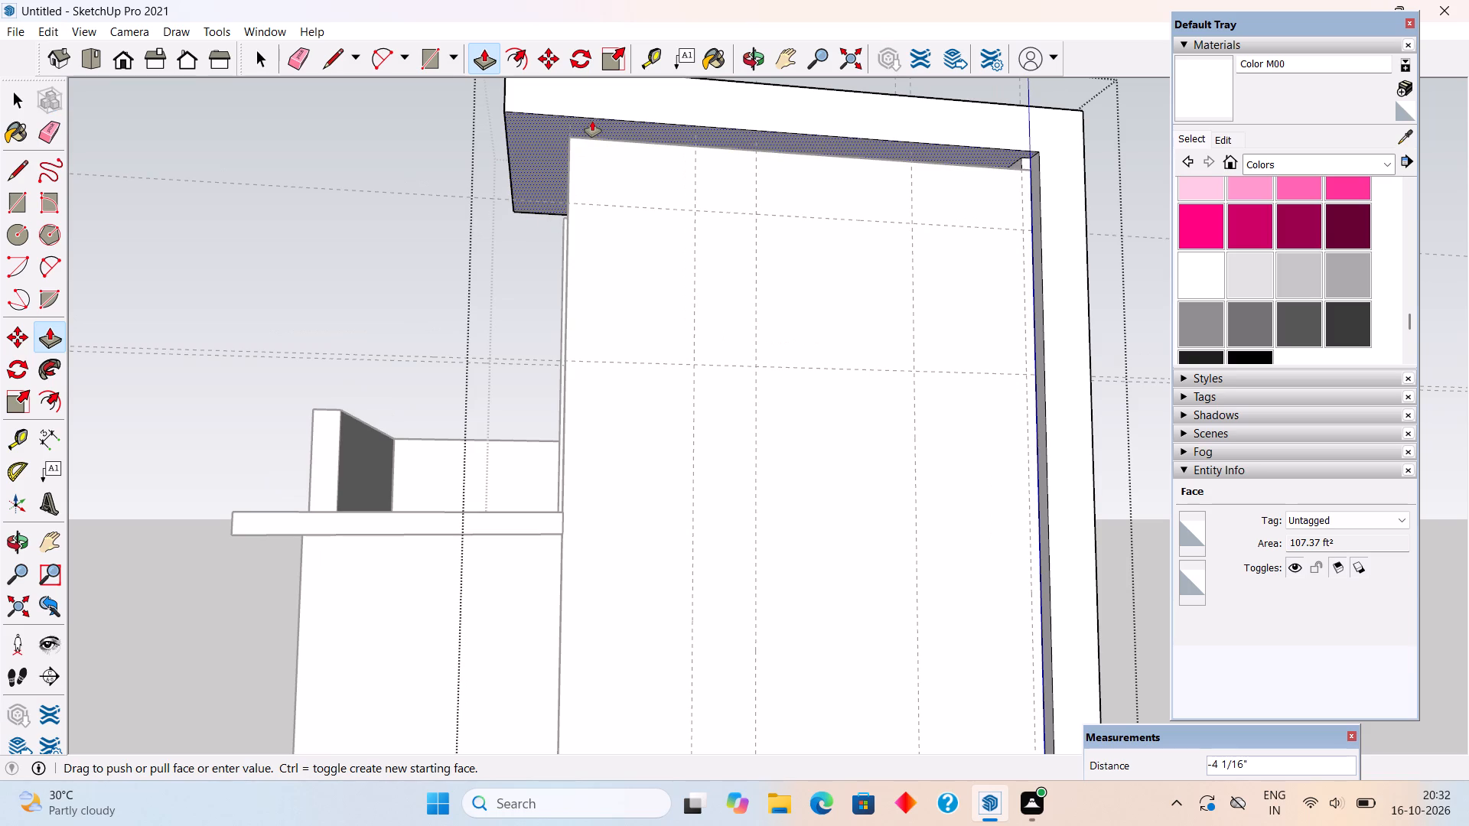
pyautogui.write('3"')
pyautogui.press('Return')
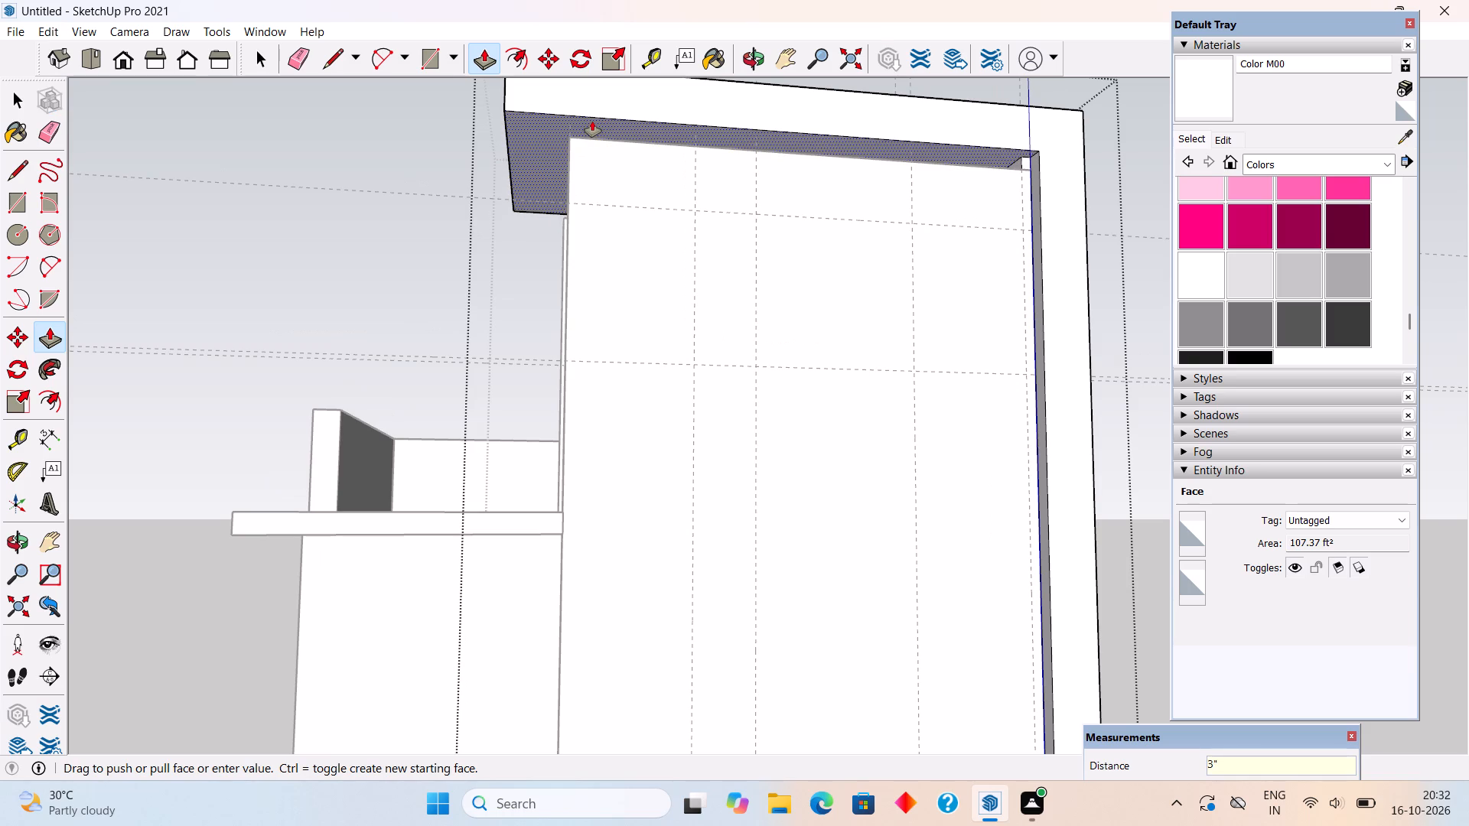
pyautogui.moveTo(587, 191); pyautogui.dragTo(697, 337, button='middle')
pyautogui.press('space')
pyautogui.click(1096, 102)
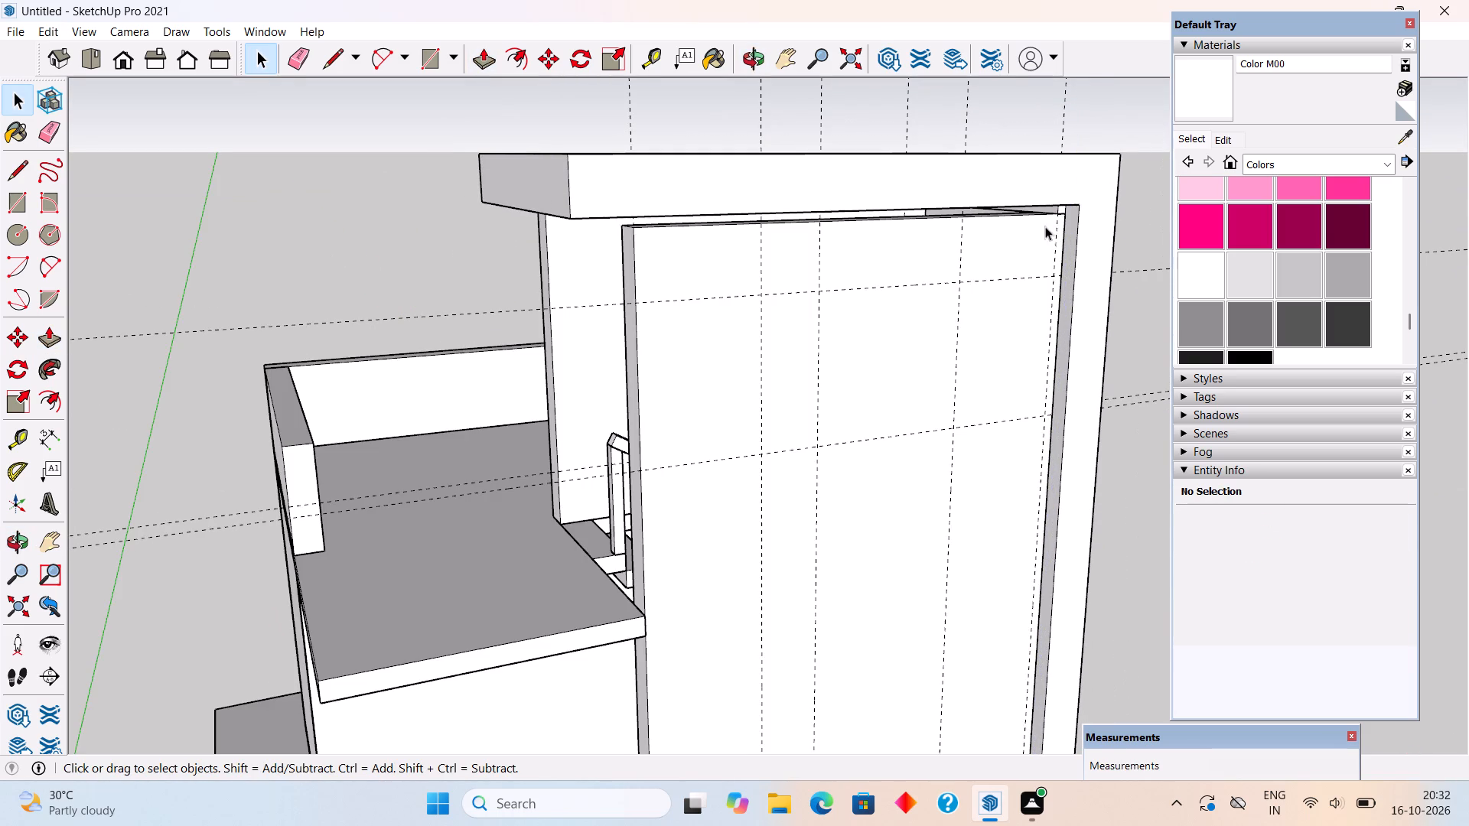
# Pull the top face of the tower's front wall up about 1 3/4" toward the roof slab.
pyautogui.moveTo(927, 253); pyautogui.dragTo(1057, 268, button='middle')
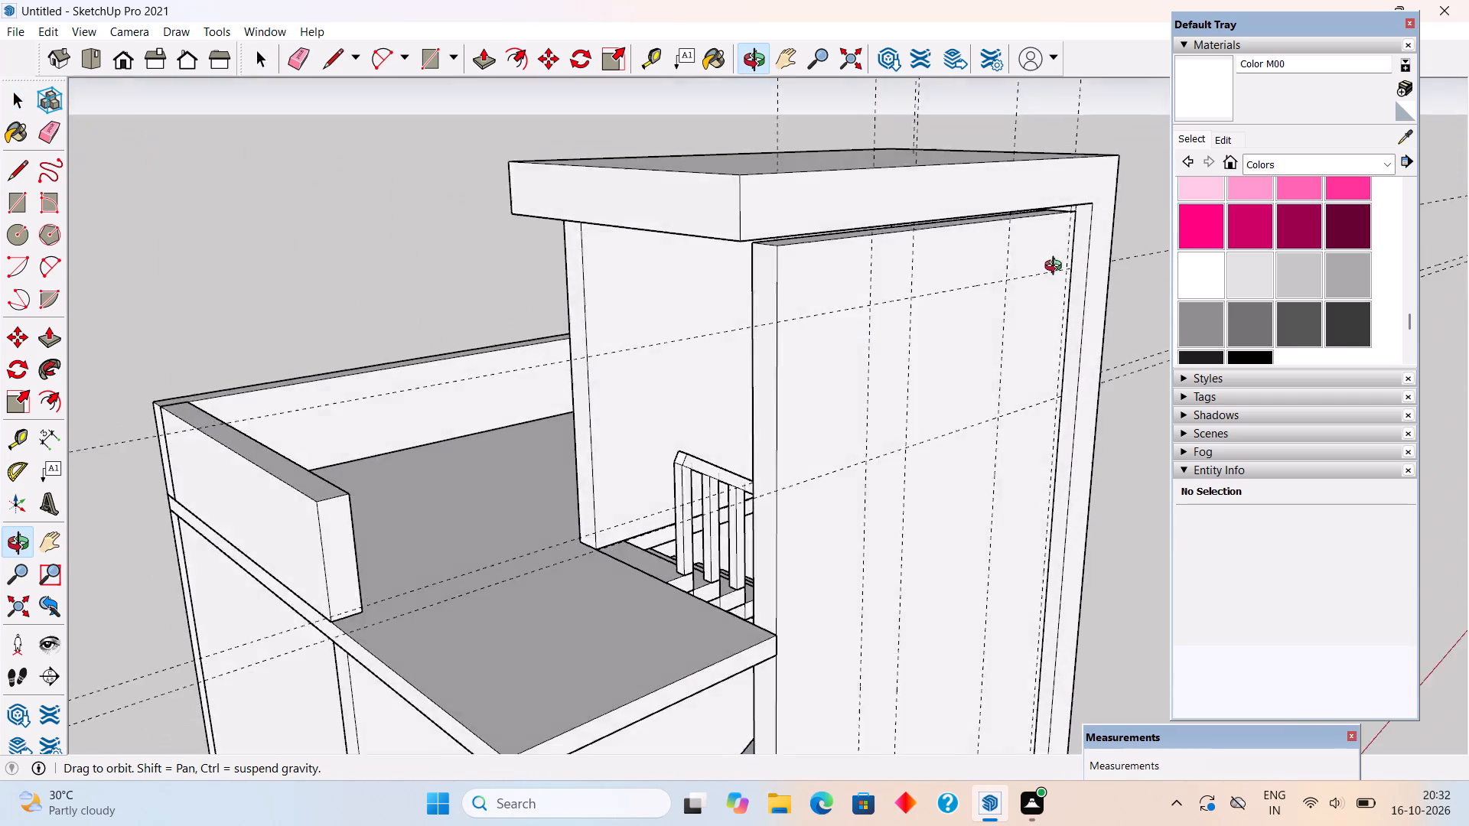
pyautogui.moveTo(1057, 268); pyautogui.dragTo(884, 272, button='middle')
pyautogui.scroll(8, 845, 253)
pyautogui.moveTo(836, 203); pyautogui.dragTo(830, 211, button='middle')
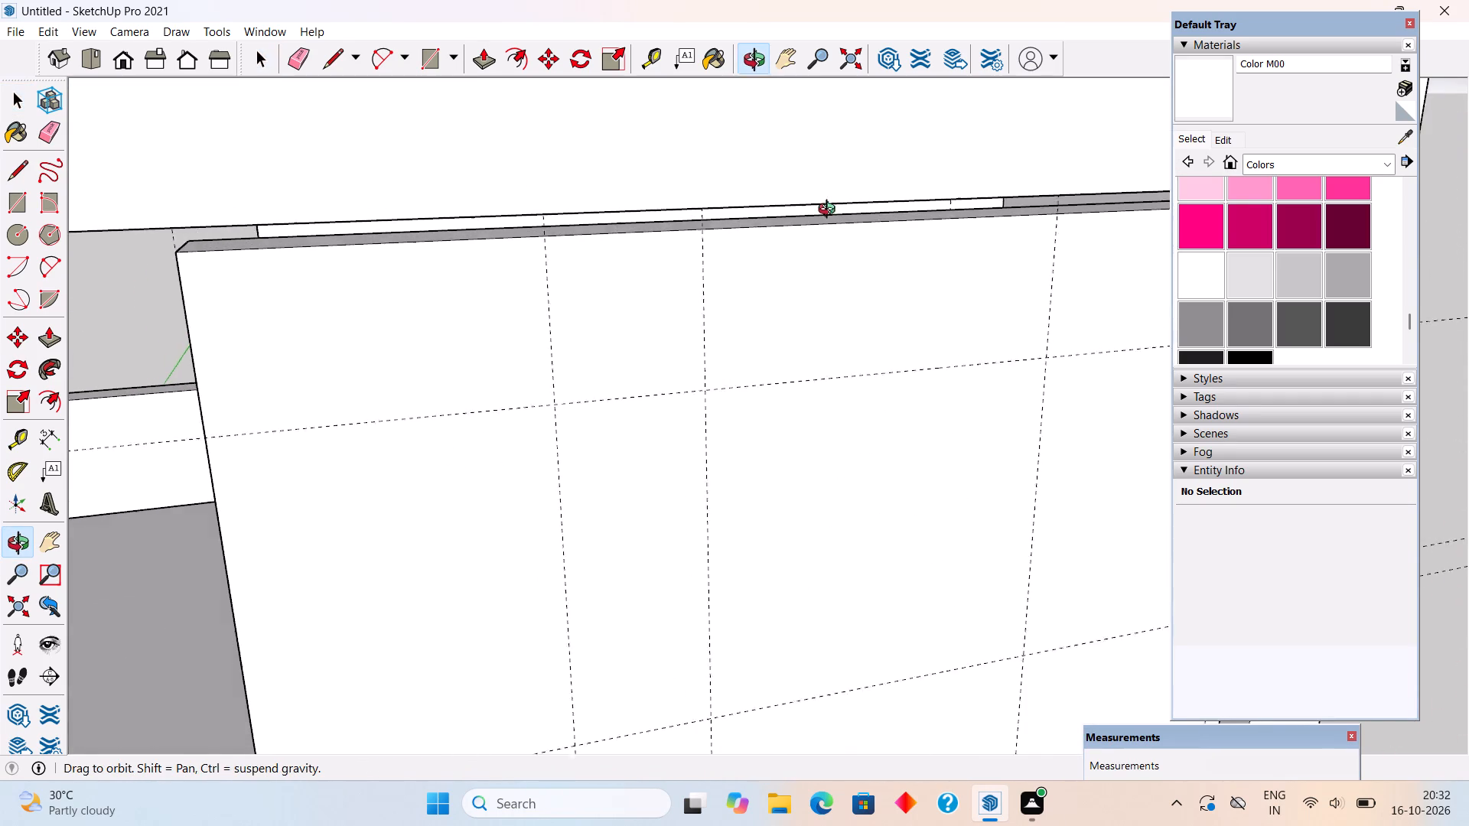
pyautogui.moveTo(830, 211); pyautogui.dragTo(826, 239, button='middle')
pyautogui.scroll(4, 825, 310)
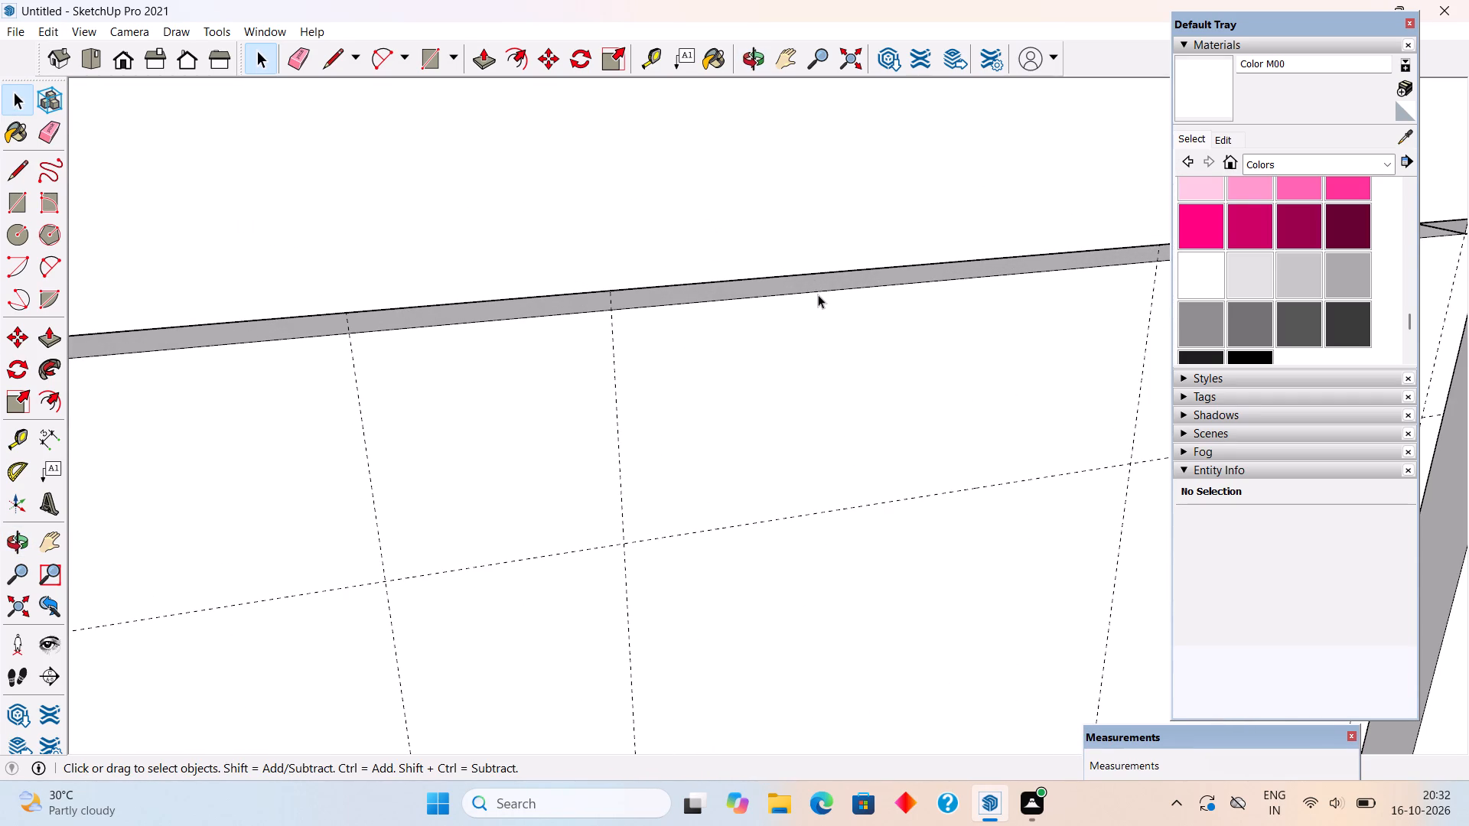
pyautogui.tripleClick(818, 294)
pyautogui.press('p')
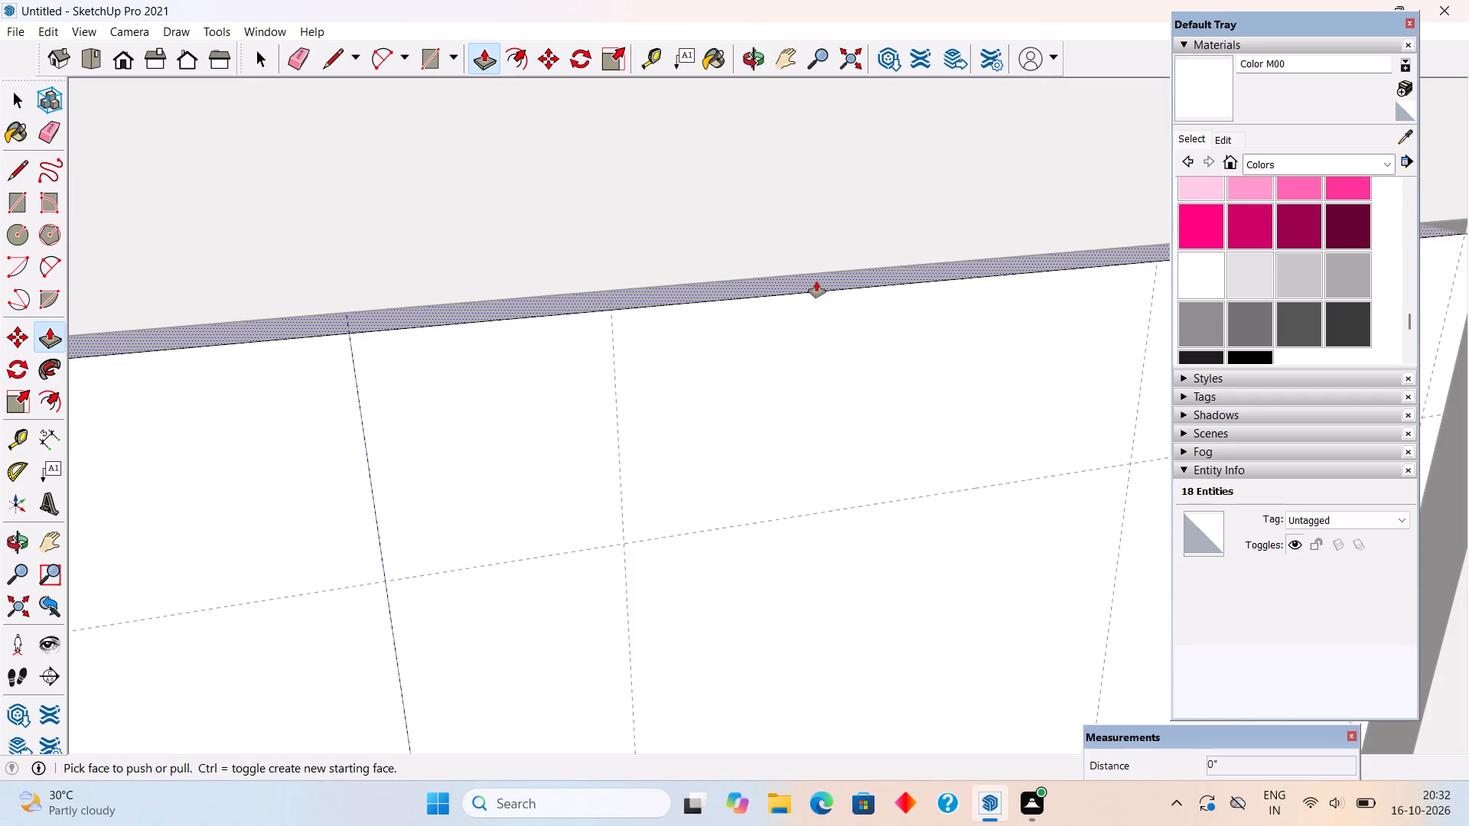
pyautogui.click(816, 281)
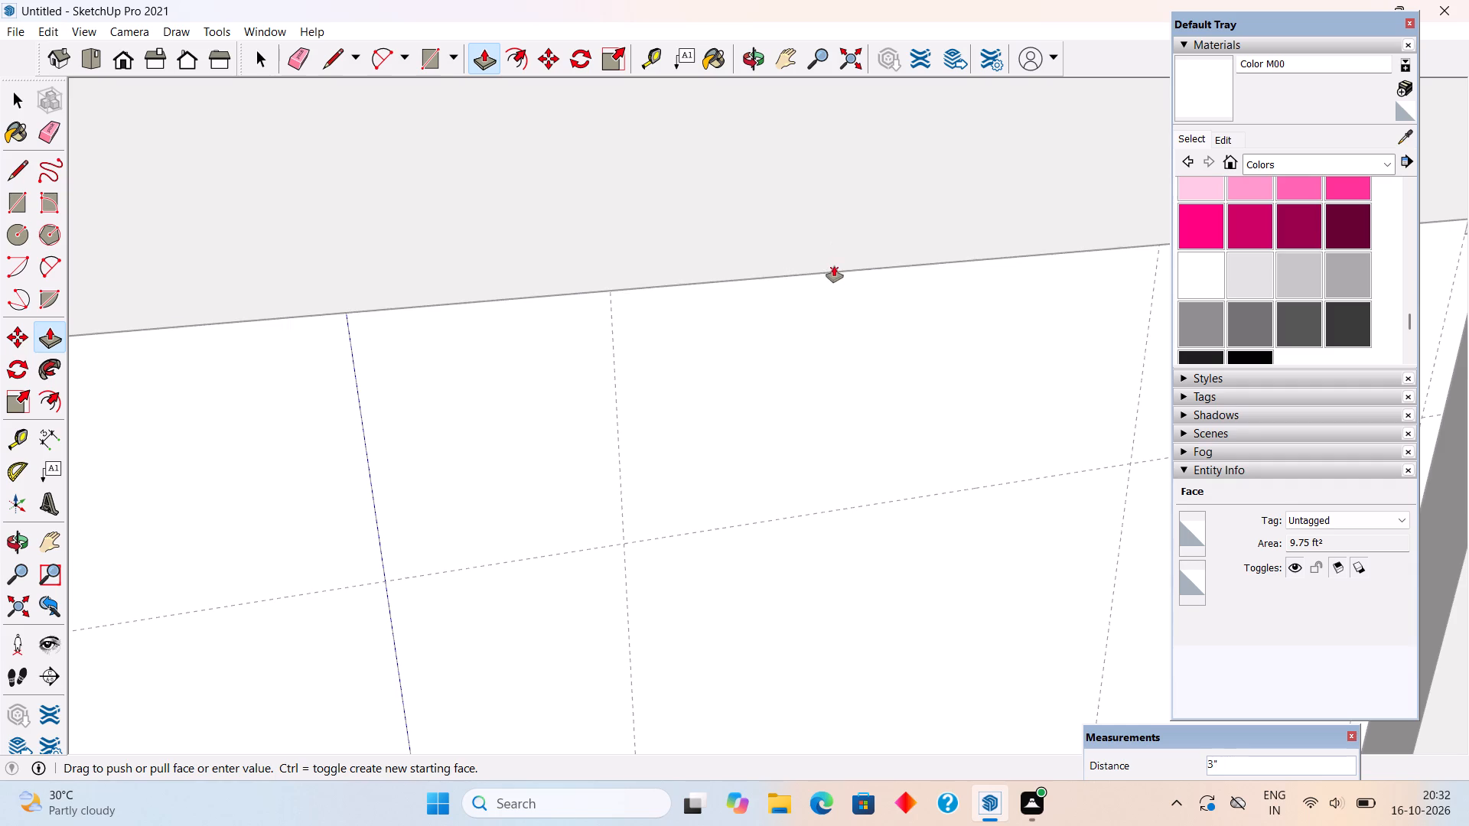
pyautogui.click(835, 260)
pyautogui.scroll(-12, 838, 257)
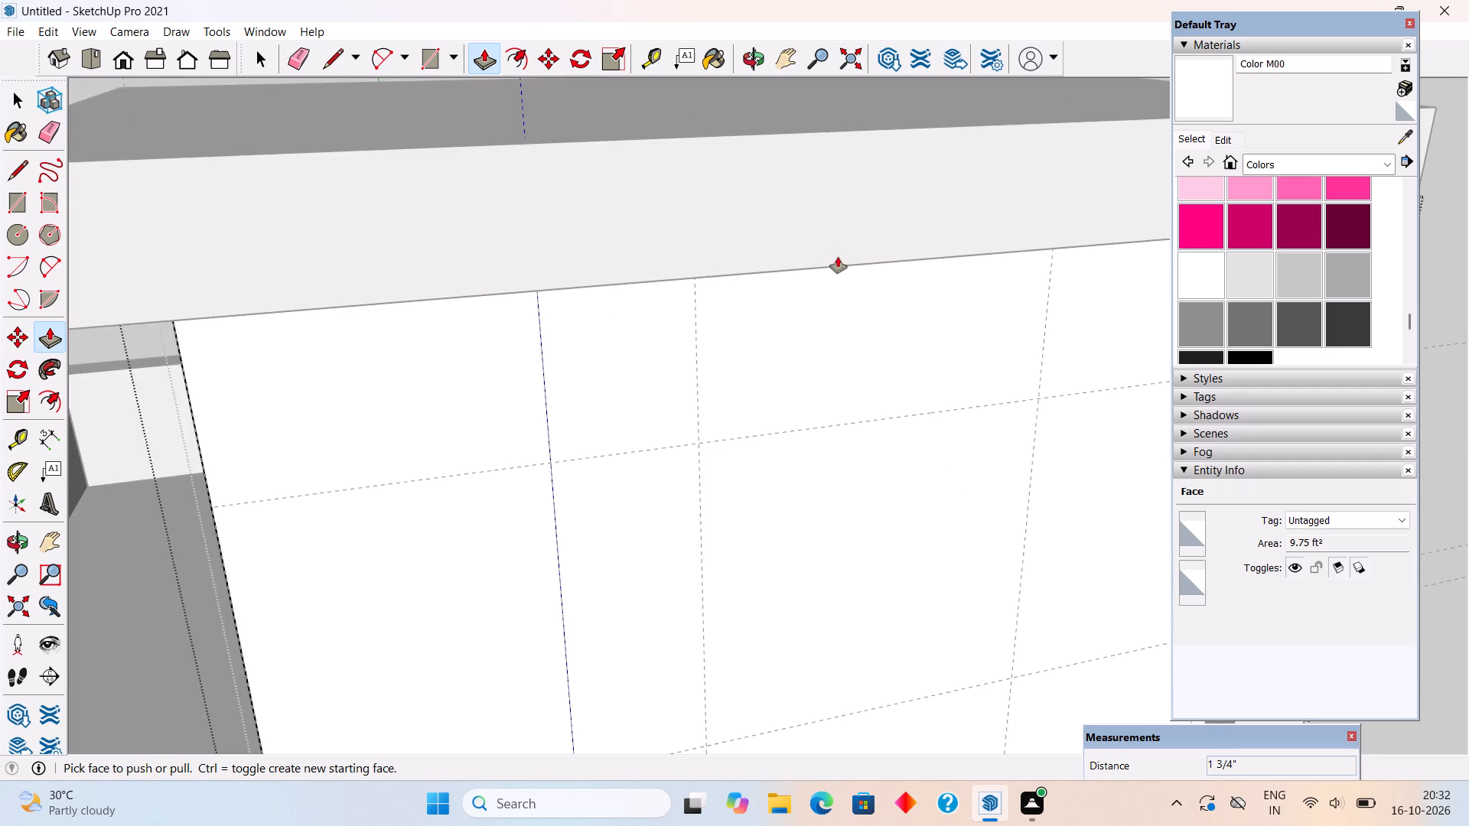
pyautogui.scroll(-4, 838, 257)
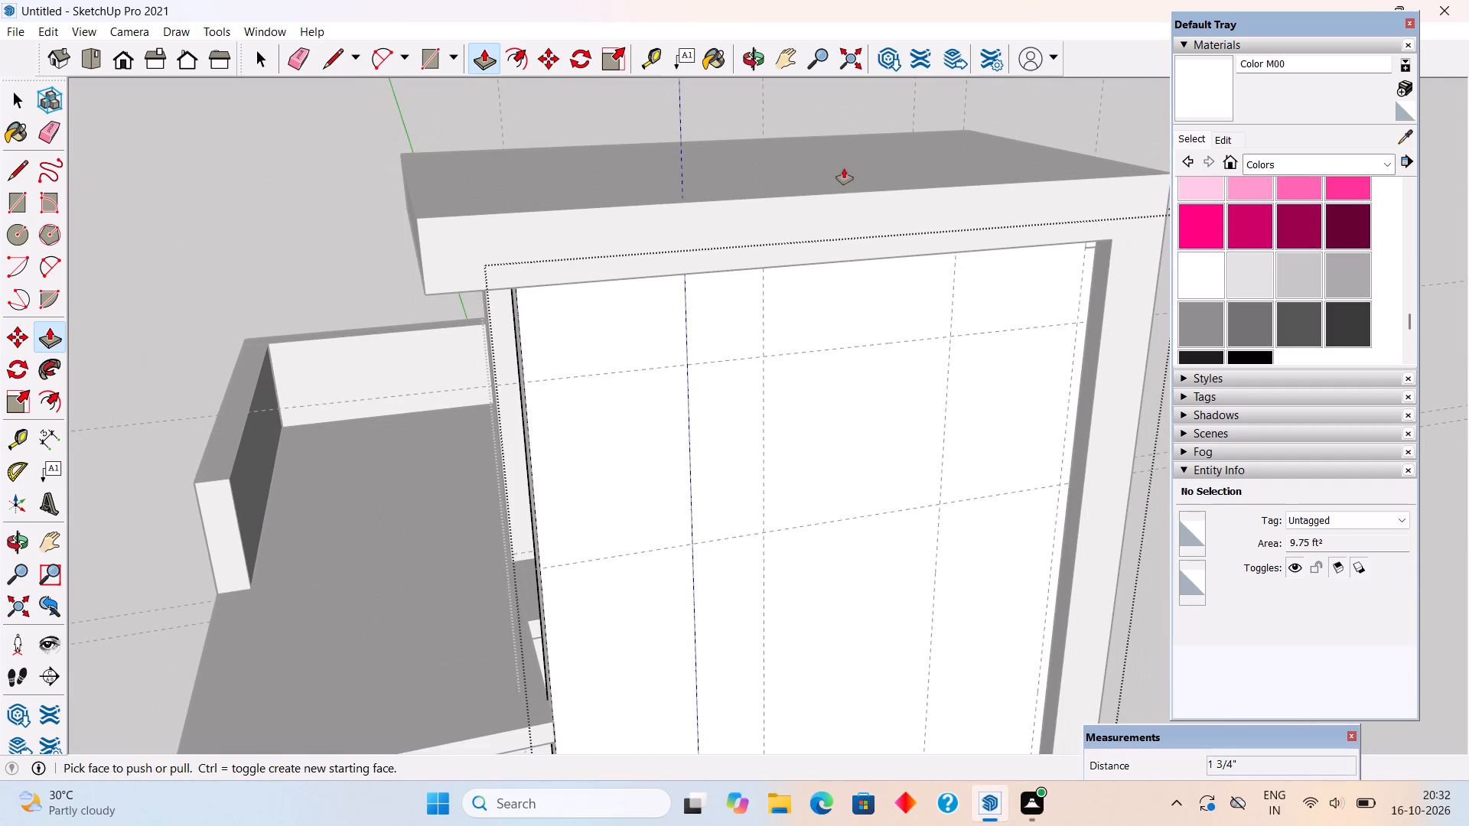
pyautogui.press('space')
pyautogui.click(790, 109)
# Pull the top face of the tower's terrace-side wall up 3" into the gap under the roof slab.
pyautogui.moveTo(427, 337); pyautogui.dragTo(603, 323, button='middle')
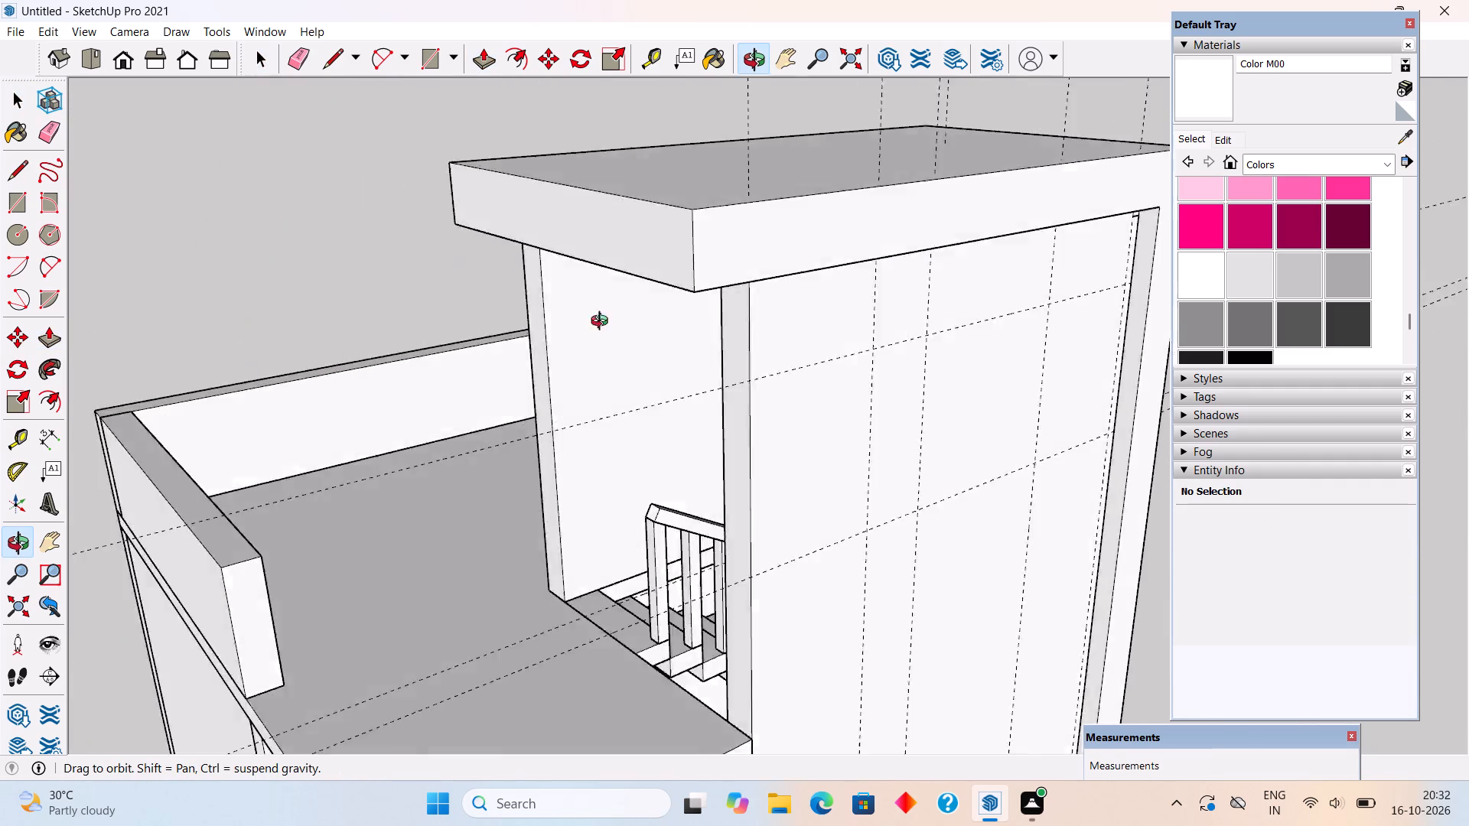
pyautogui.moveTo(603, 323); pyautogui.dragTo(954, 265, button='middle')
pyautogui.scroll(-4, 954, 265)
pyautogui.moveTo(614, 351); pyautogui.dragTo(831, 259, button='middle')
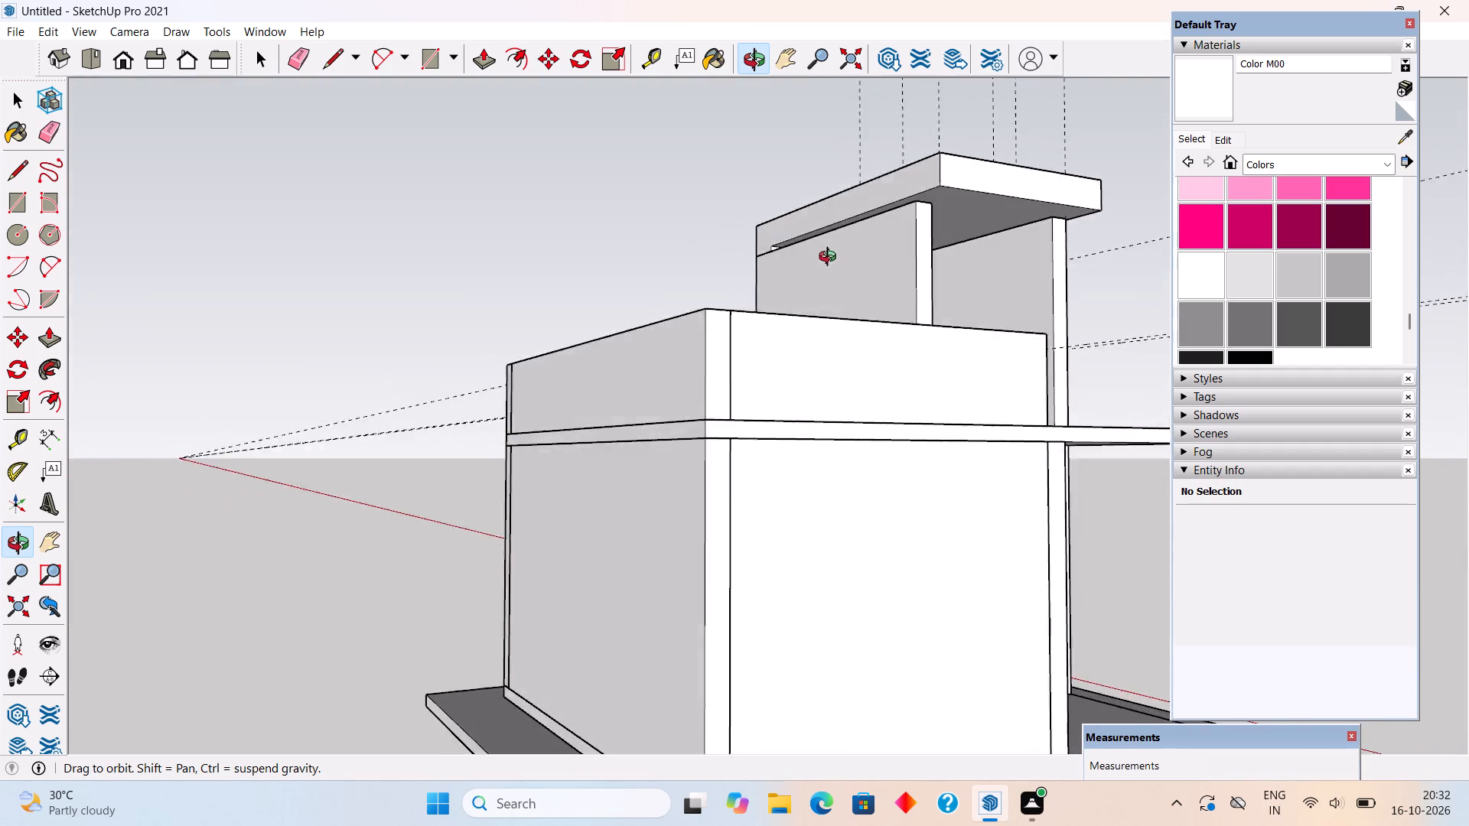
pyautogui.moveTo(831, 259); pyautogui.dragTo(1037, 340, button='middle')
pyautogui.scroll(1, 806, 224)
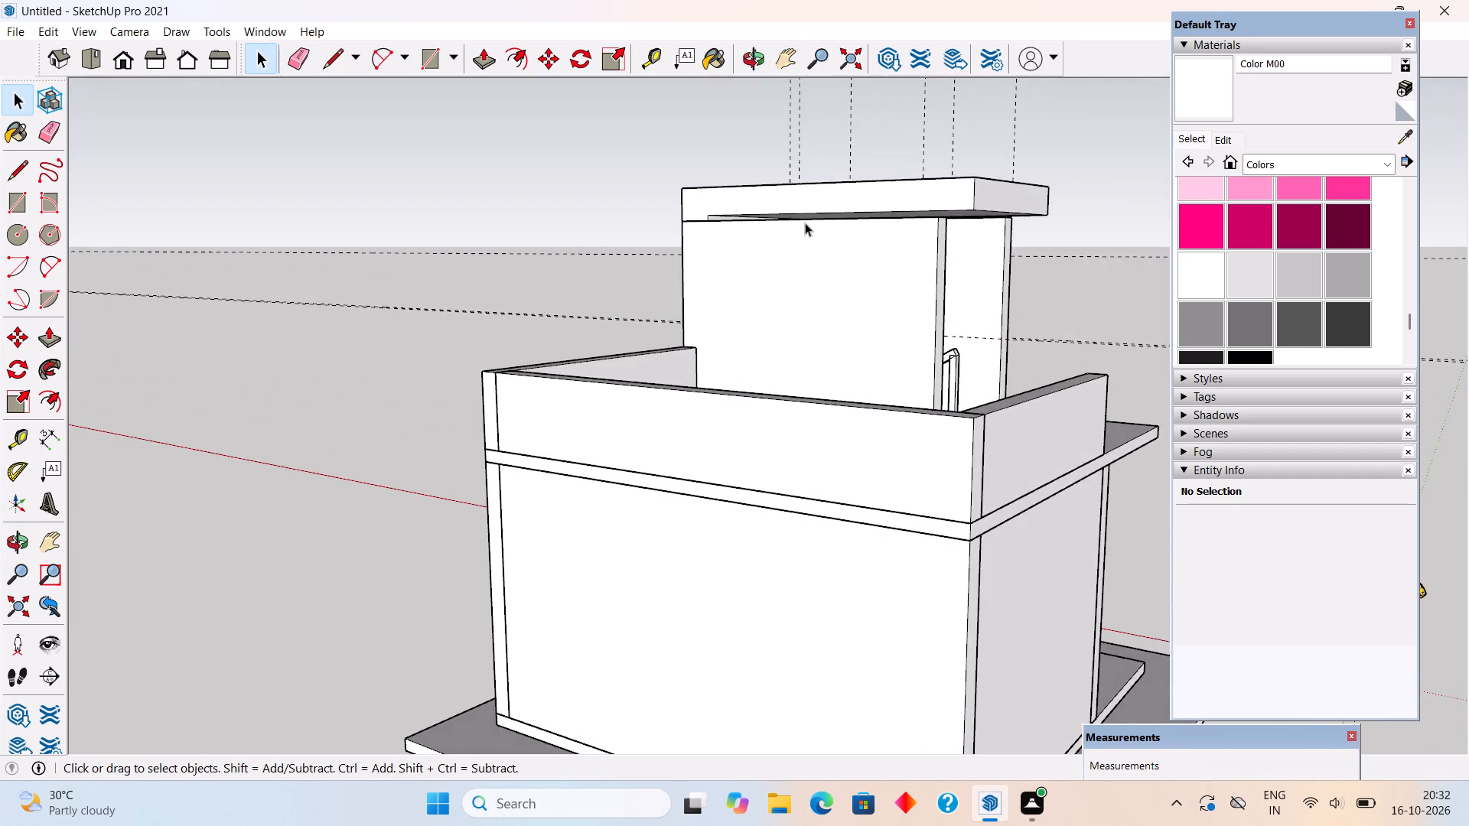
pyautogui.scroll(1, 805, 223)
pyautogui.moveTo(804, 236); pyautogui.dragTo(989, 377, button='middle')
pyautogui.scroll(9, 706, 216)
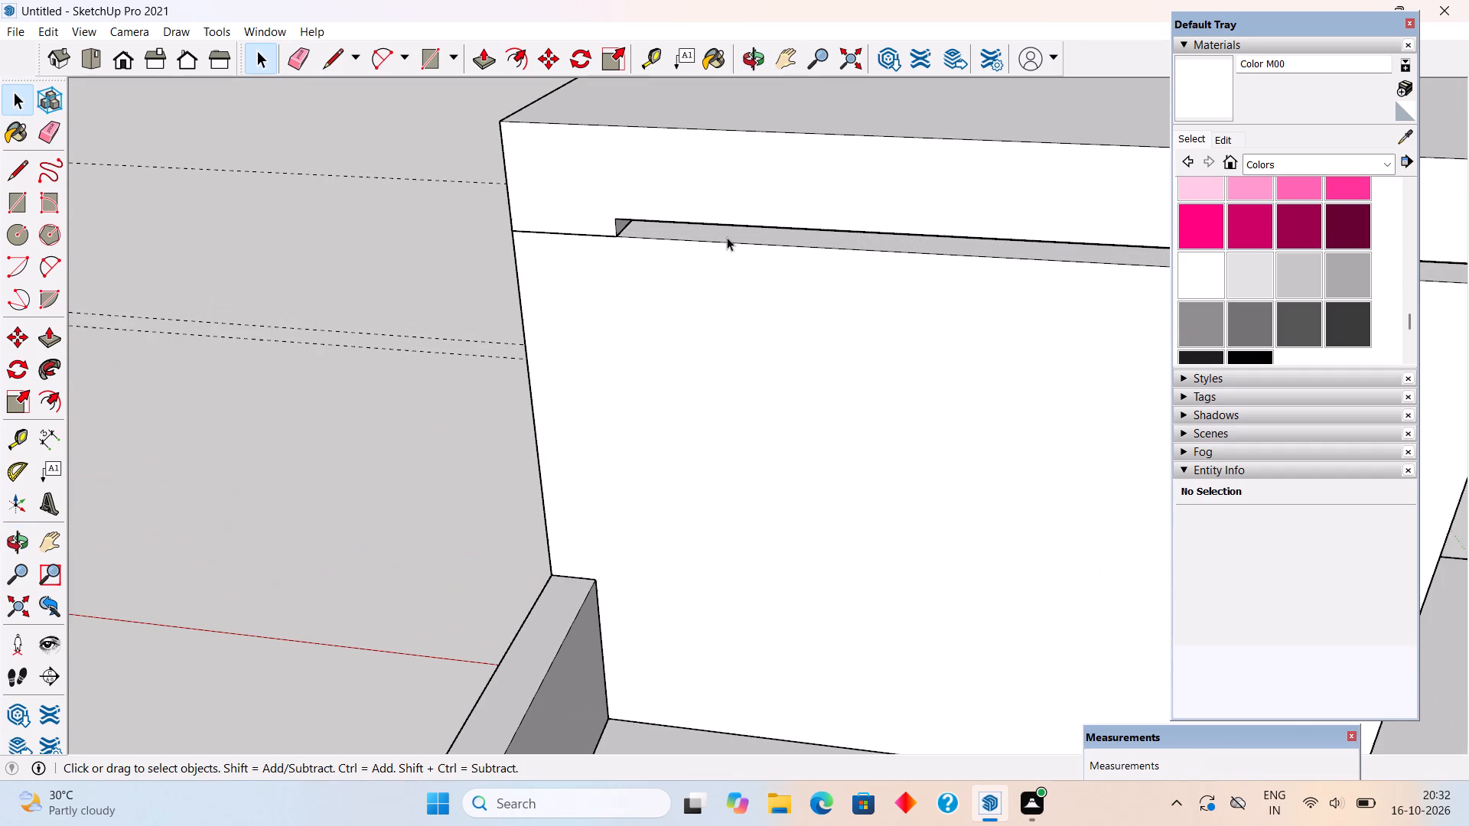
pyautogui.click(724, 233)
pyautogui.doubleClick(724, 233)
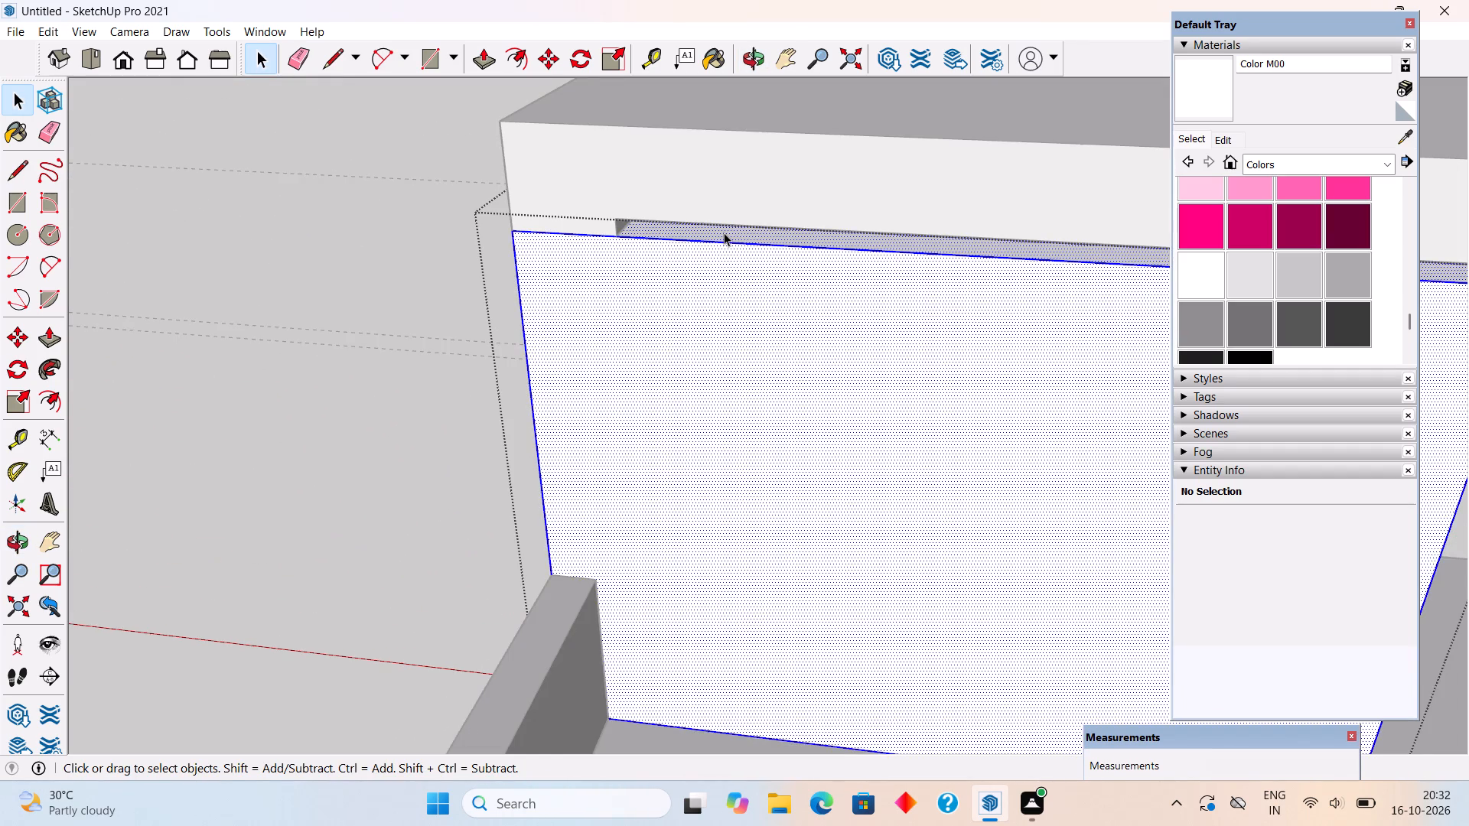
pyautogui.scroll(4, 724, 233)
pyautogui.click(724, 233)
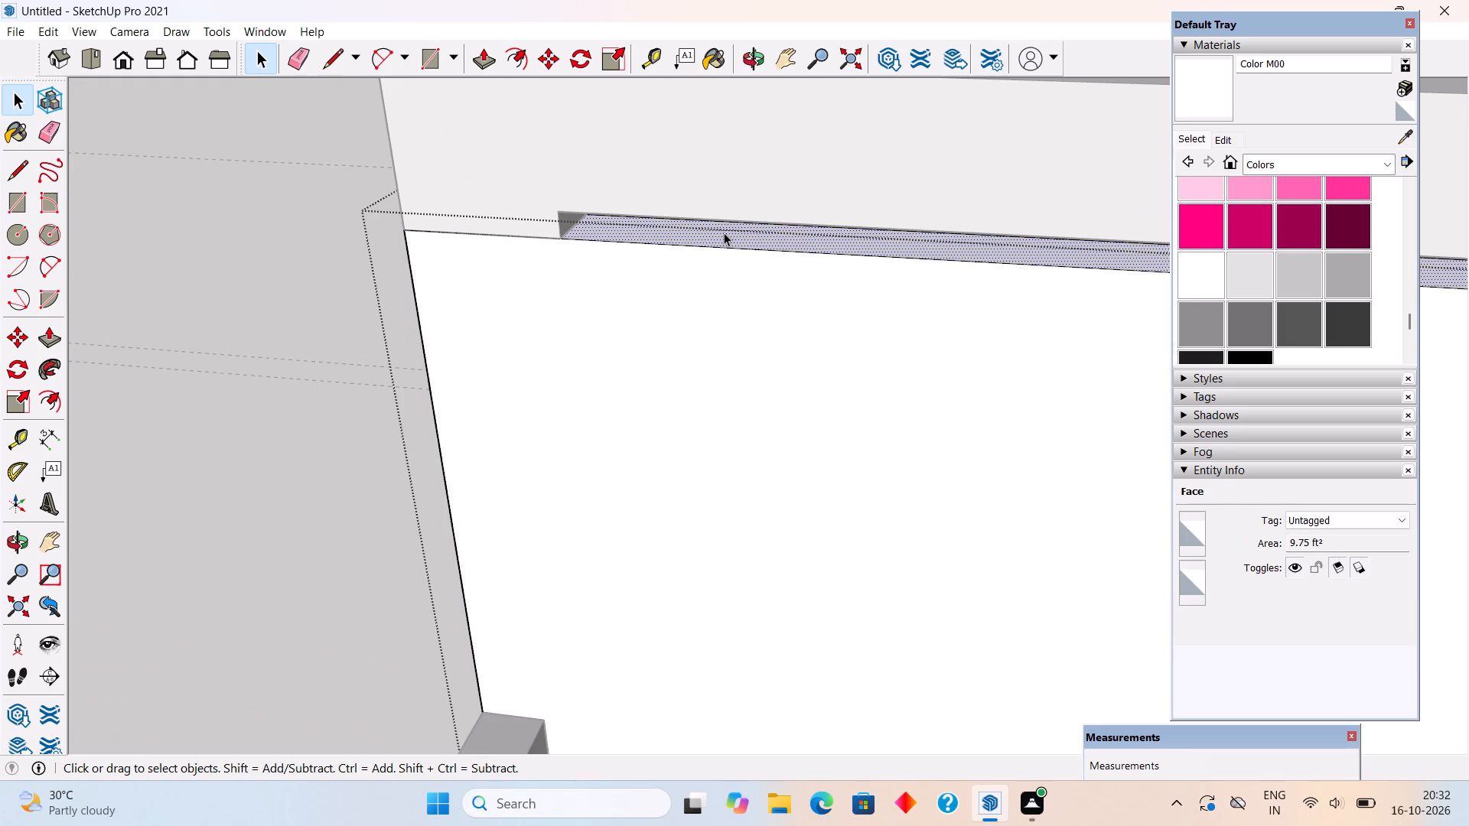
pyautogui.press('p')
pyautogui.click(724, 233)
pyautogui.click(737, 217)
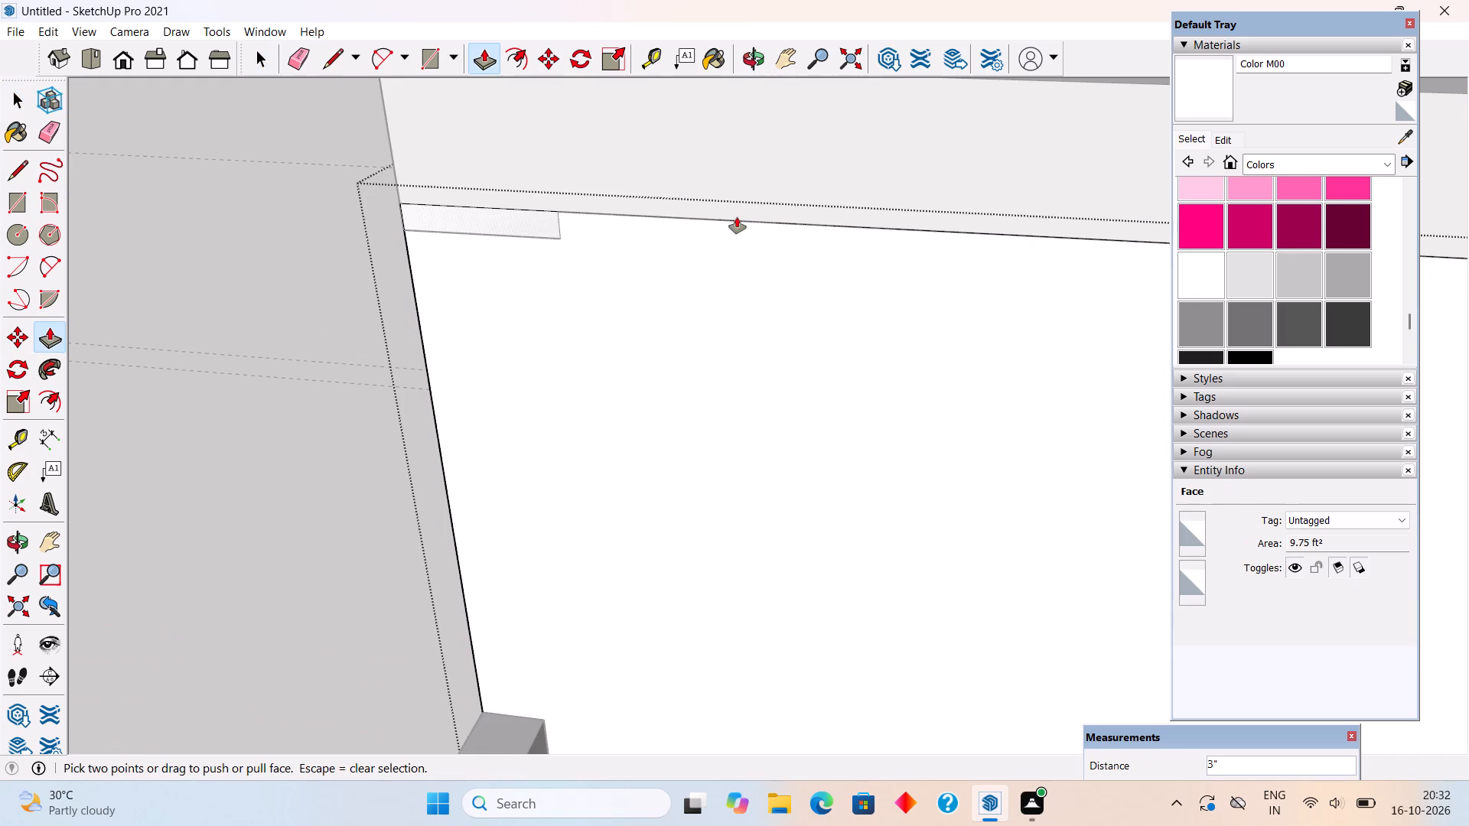
# Undo the recent raises of the terrace-side wall's top and the front wall's top.
pyautogui.press('space')
pyautogui.scroll(-4, 607, 306)
pyautogui.scroll(-4, 503, 324)
pyautogui.moveTo(301, 422); pyautogui.dragTo(695, 362, button='middle')
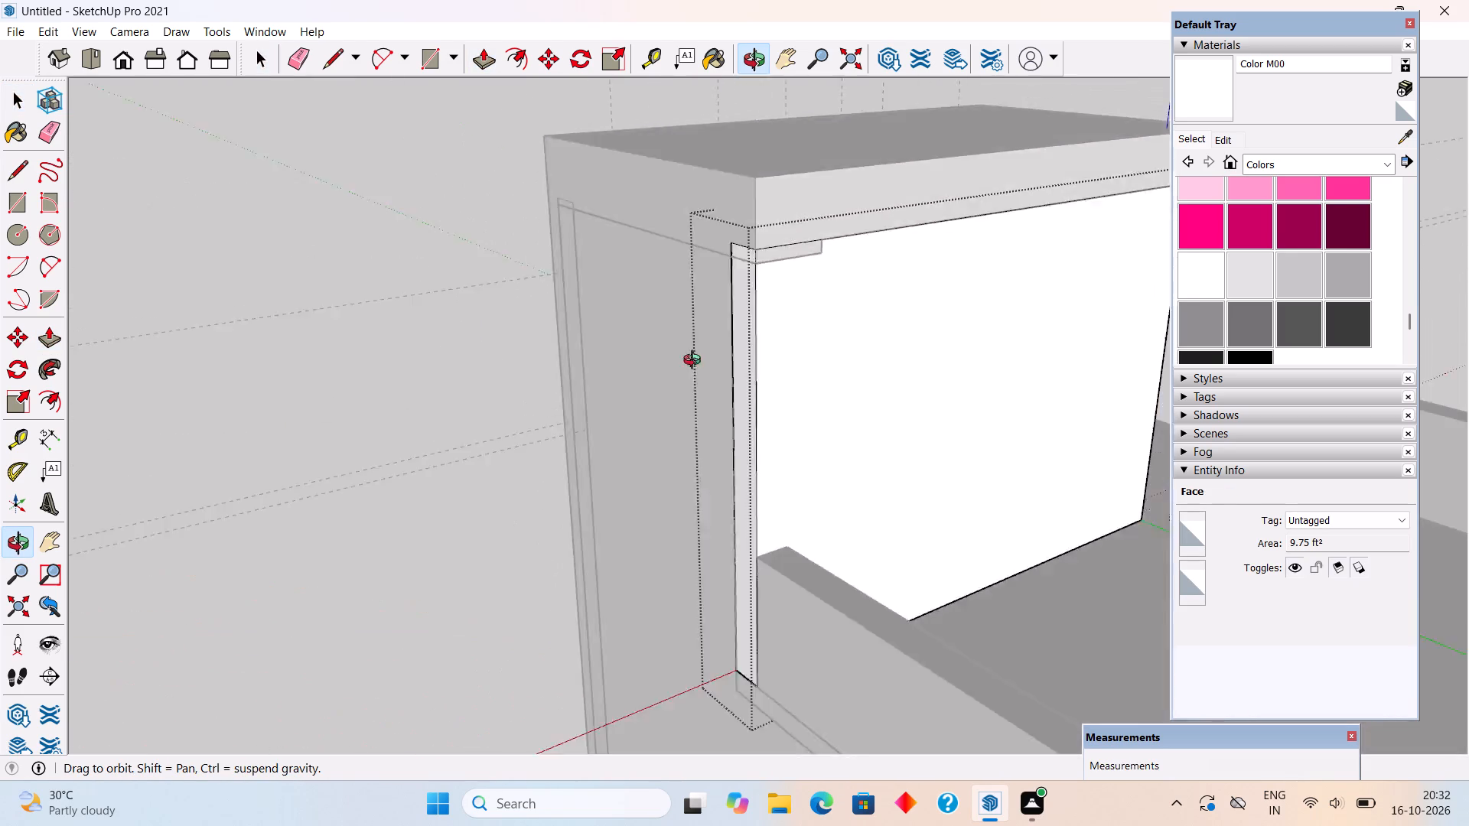
pyautogui.moveTo(695, 362); pyautogui.dragTo(692, 335, button='middle')
pyautogui.scroll(-2, 692, 334)
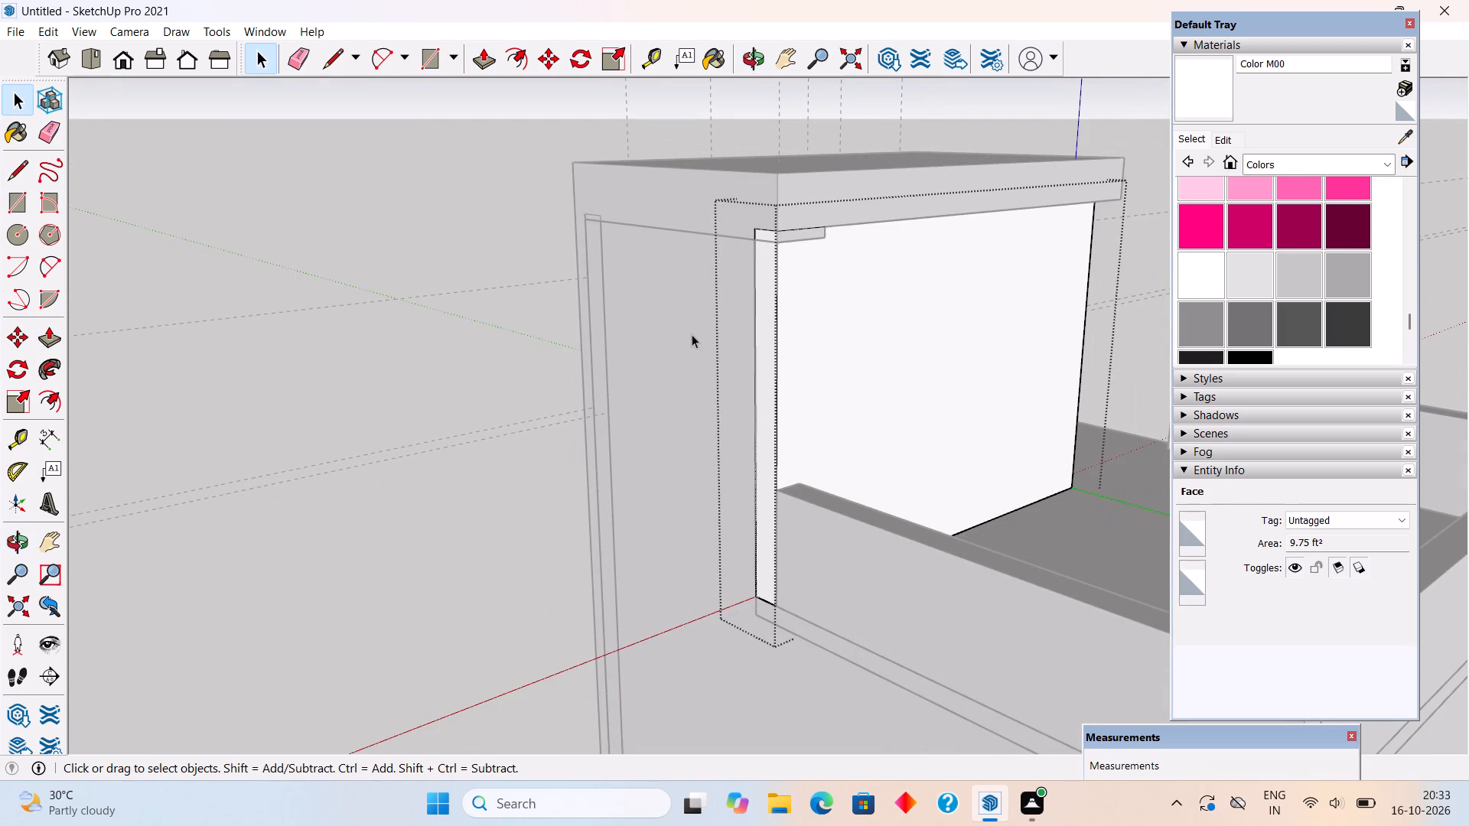
pyautogui.hotkey('ctrl', 'z')
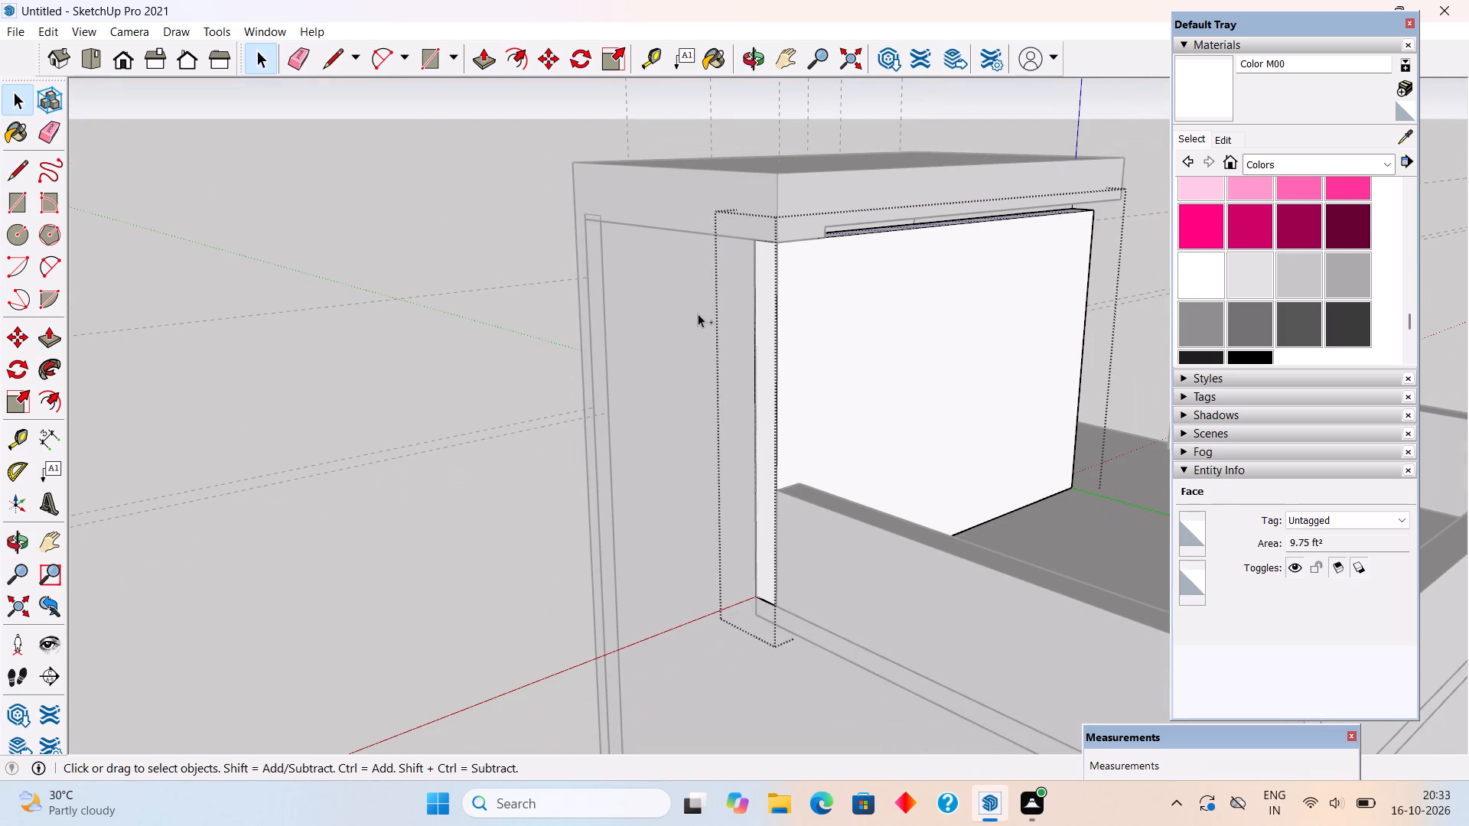
pyautogui.hotkey('ctrl', 'z')
pyautogui.hotkey('ctrl', 'z')
pyautogui.hotkey('ctrl', 'z')
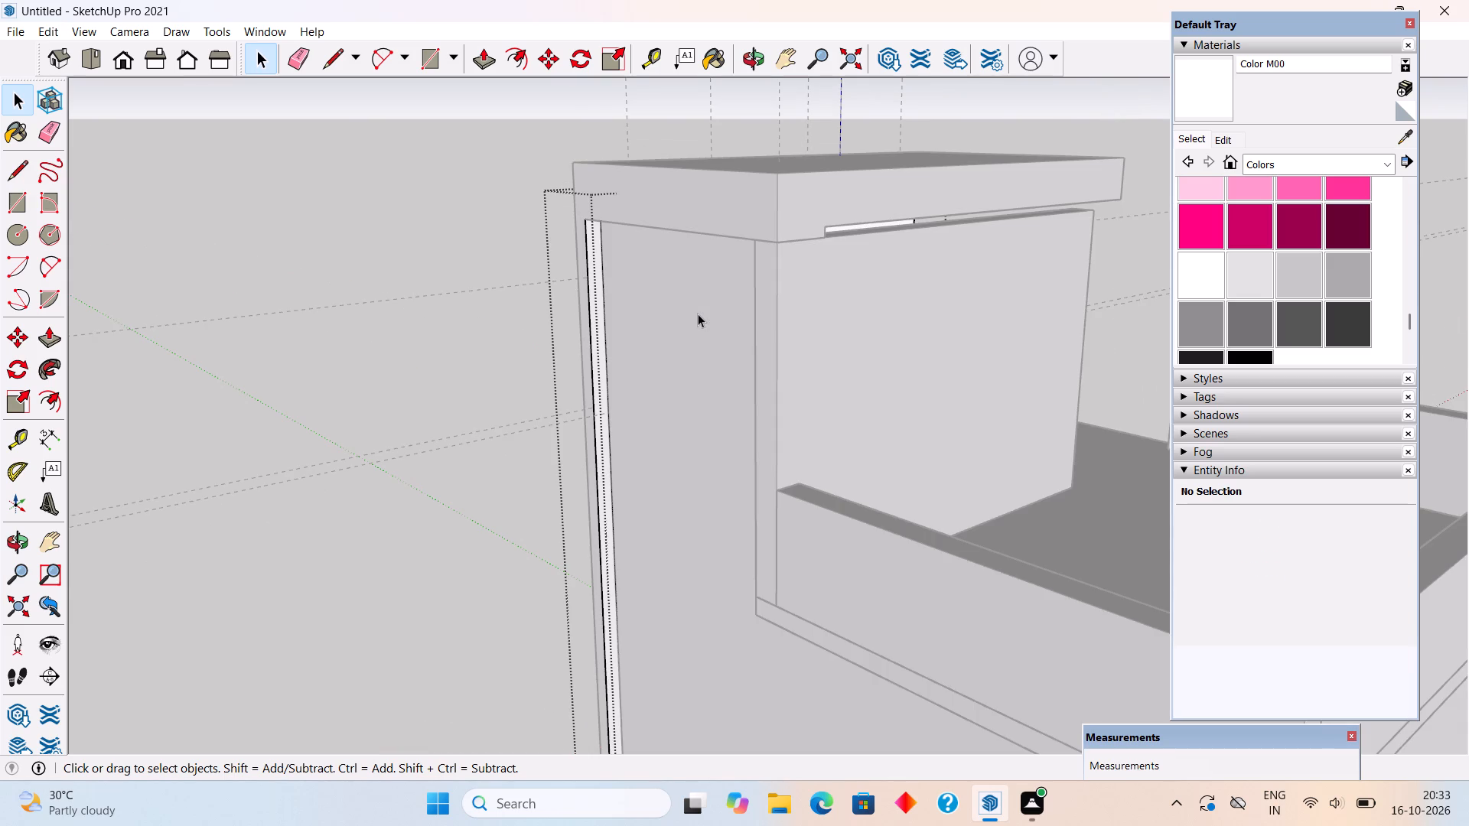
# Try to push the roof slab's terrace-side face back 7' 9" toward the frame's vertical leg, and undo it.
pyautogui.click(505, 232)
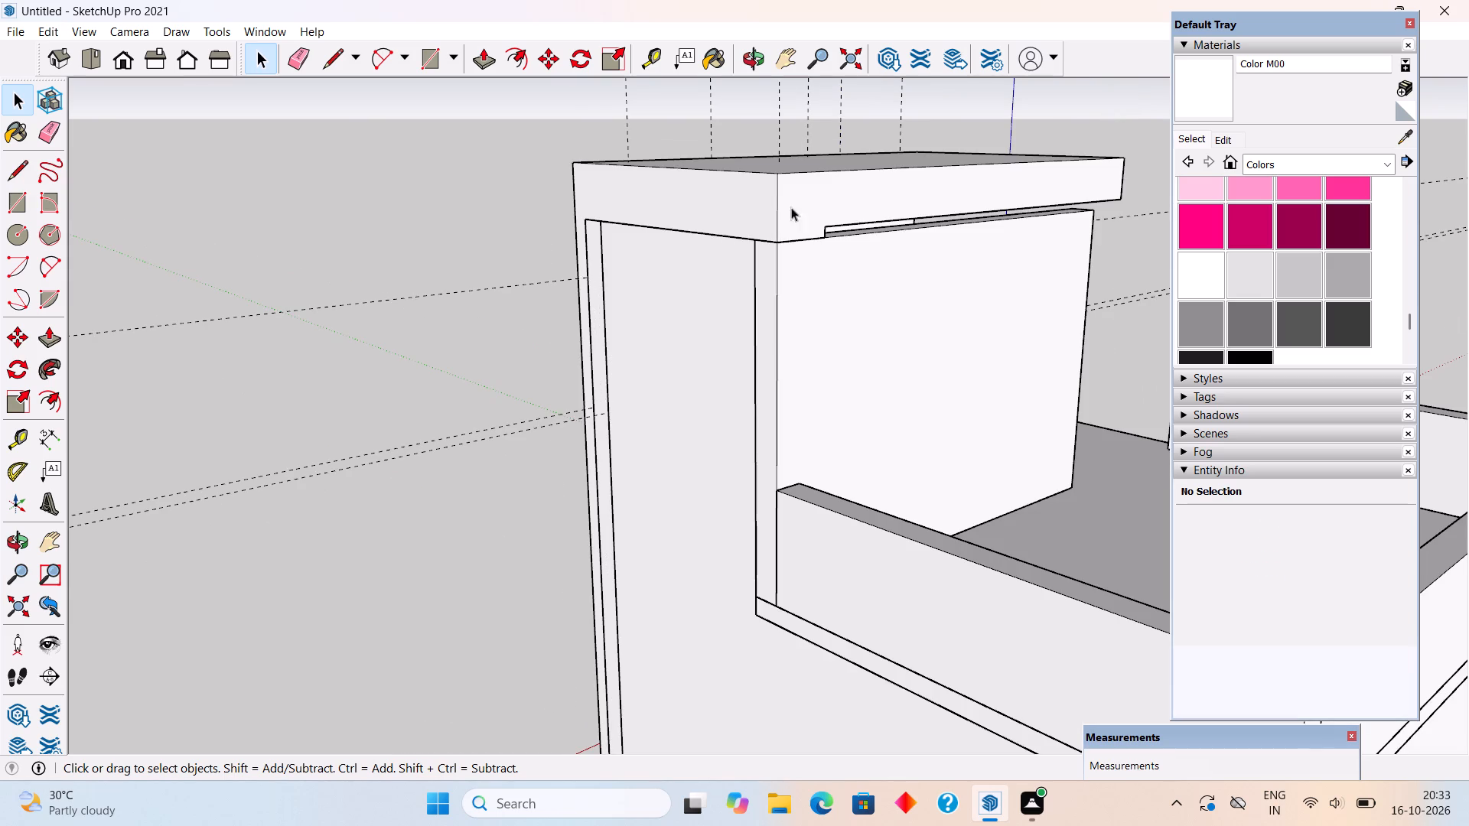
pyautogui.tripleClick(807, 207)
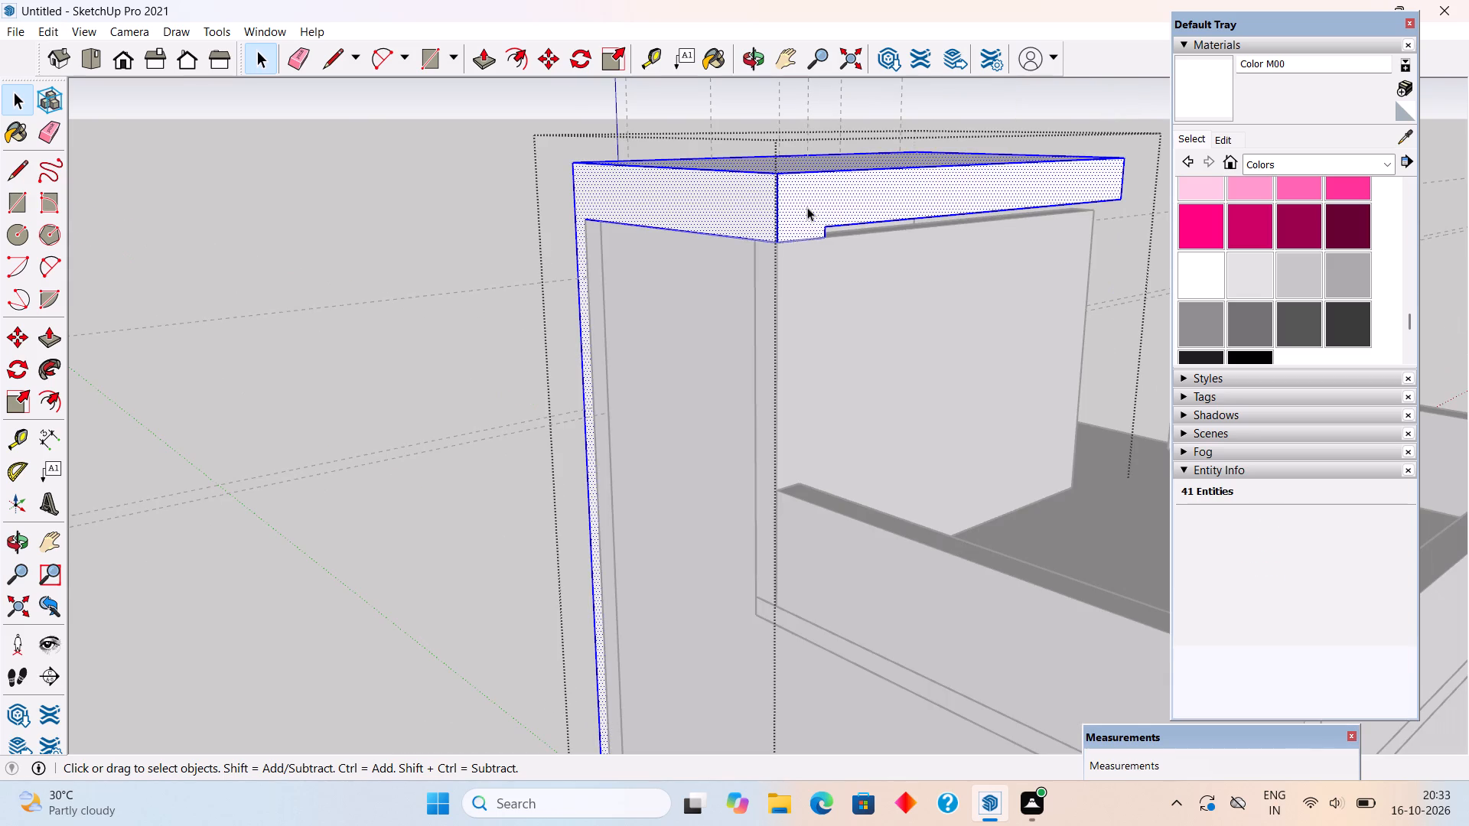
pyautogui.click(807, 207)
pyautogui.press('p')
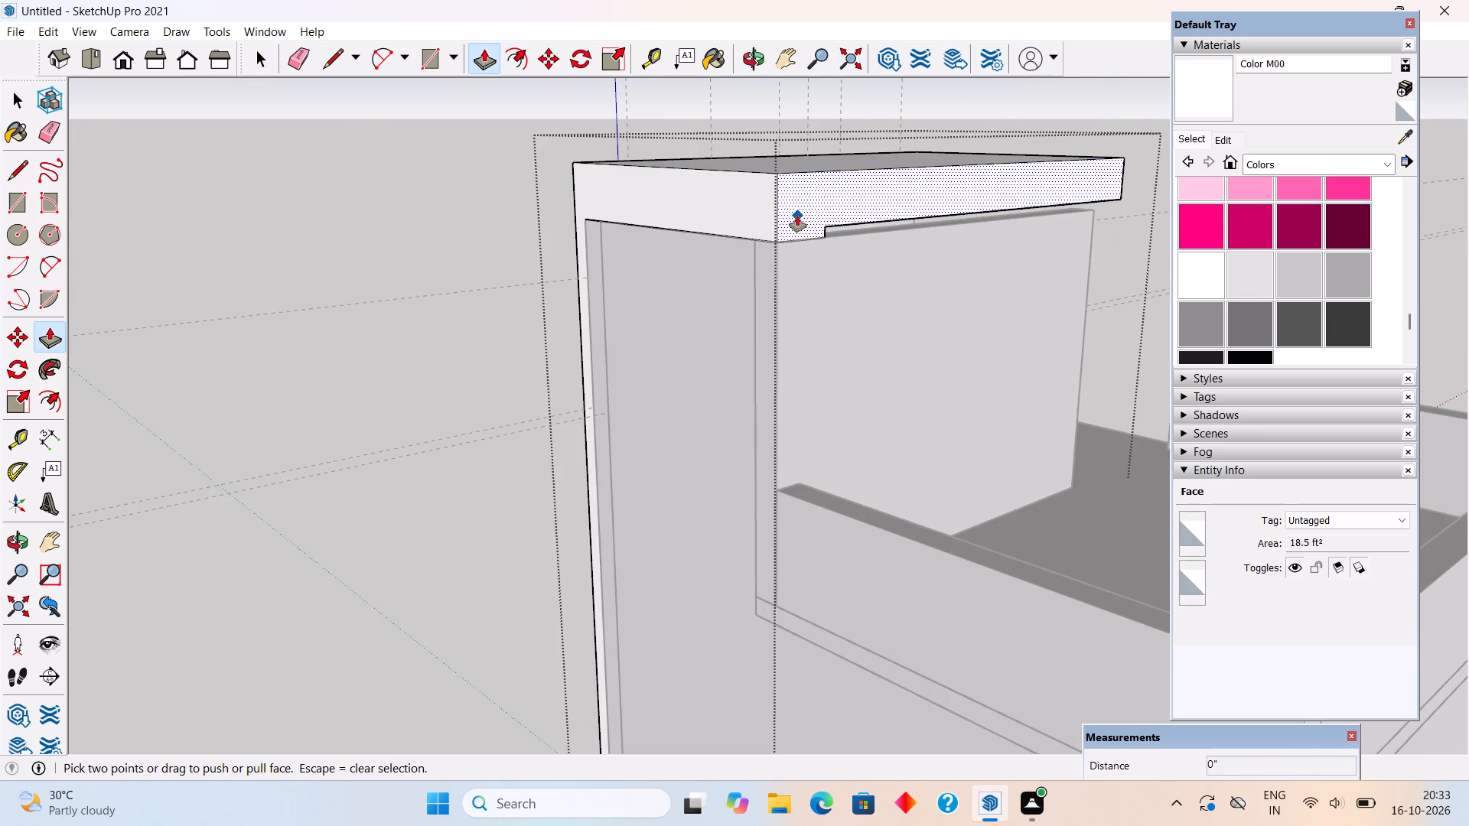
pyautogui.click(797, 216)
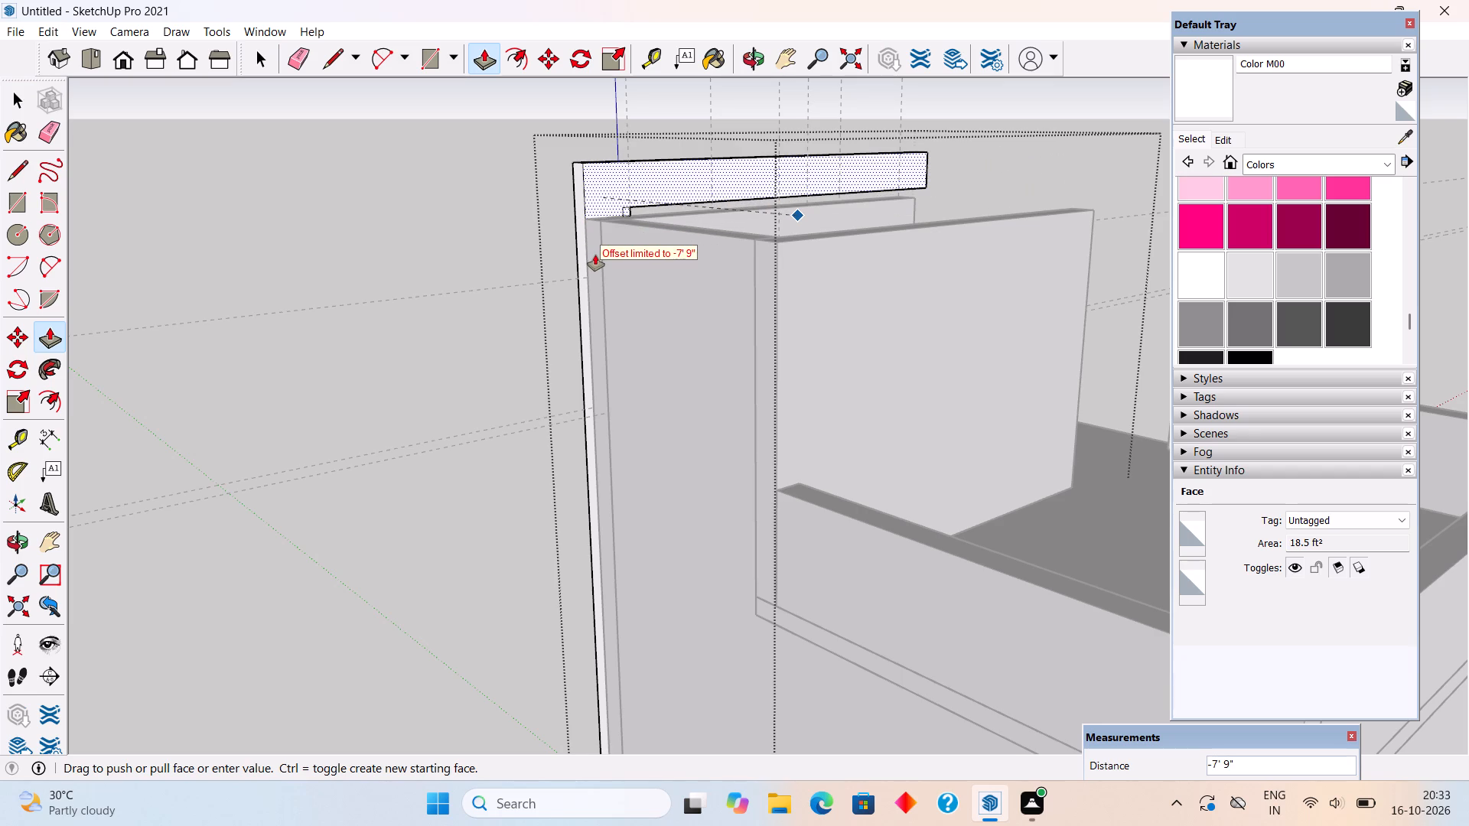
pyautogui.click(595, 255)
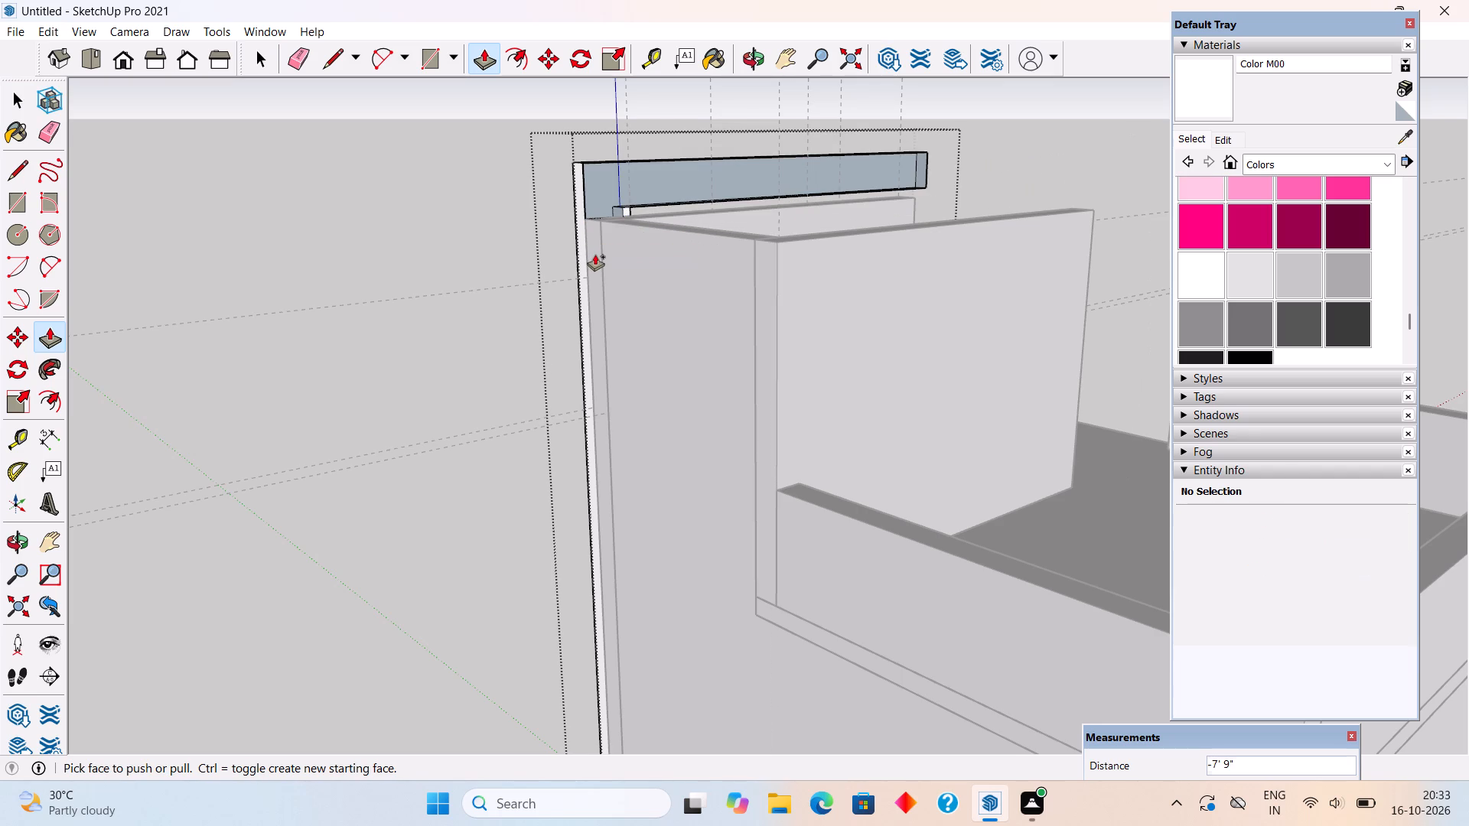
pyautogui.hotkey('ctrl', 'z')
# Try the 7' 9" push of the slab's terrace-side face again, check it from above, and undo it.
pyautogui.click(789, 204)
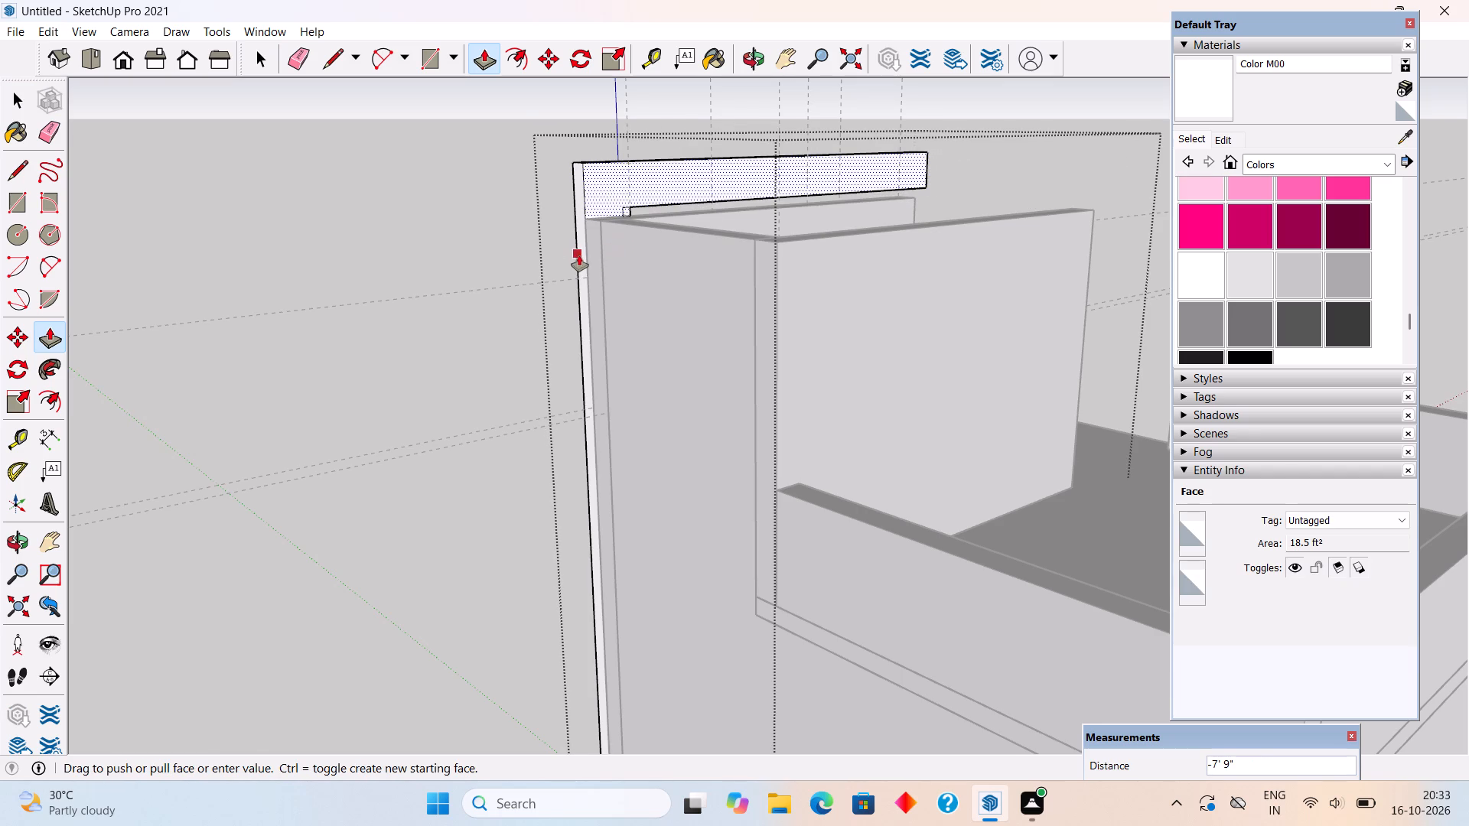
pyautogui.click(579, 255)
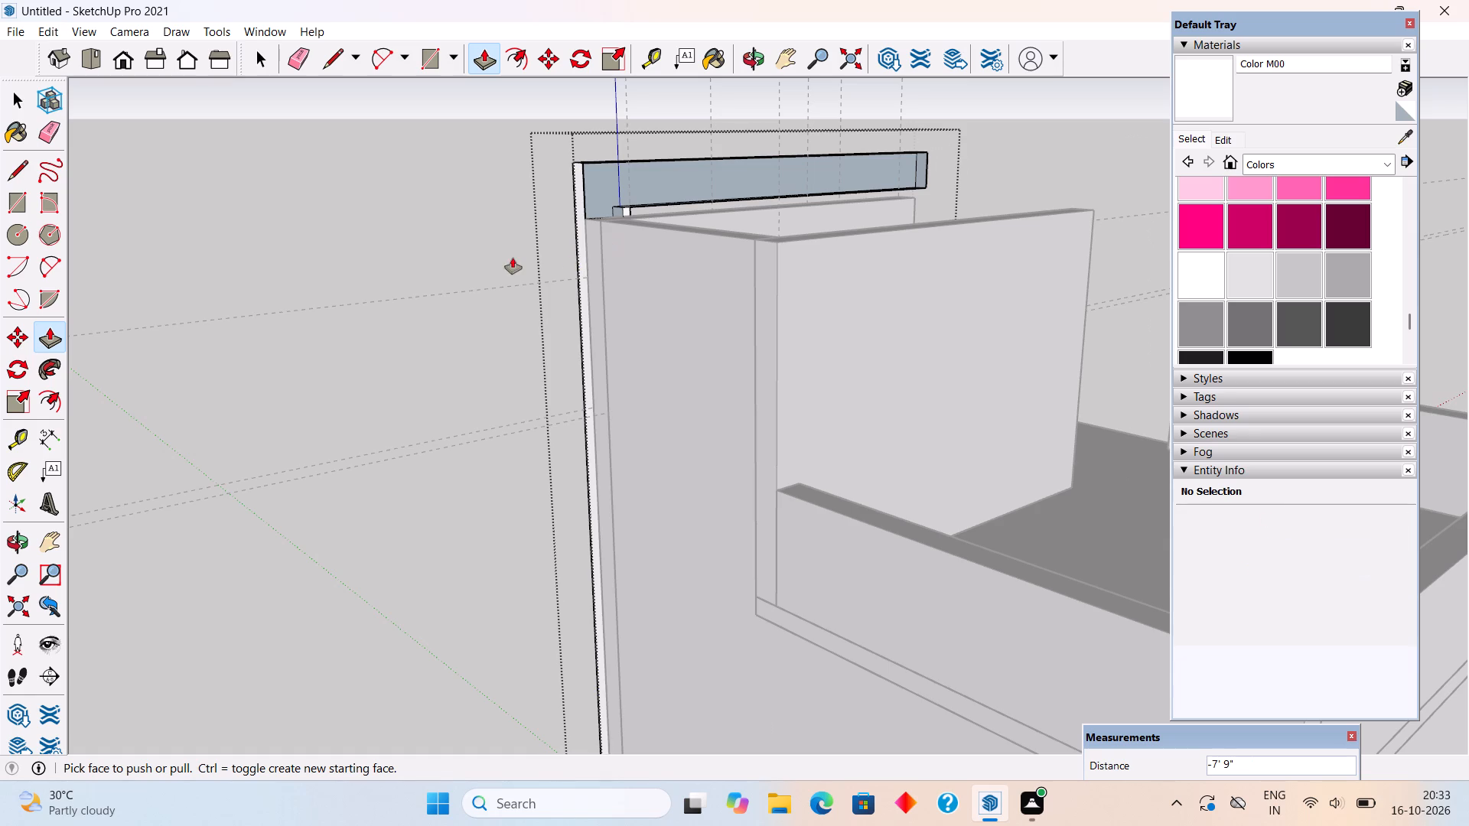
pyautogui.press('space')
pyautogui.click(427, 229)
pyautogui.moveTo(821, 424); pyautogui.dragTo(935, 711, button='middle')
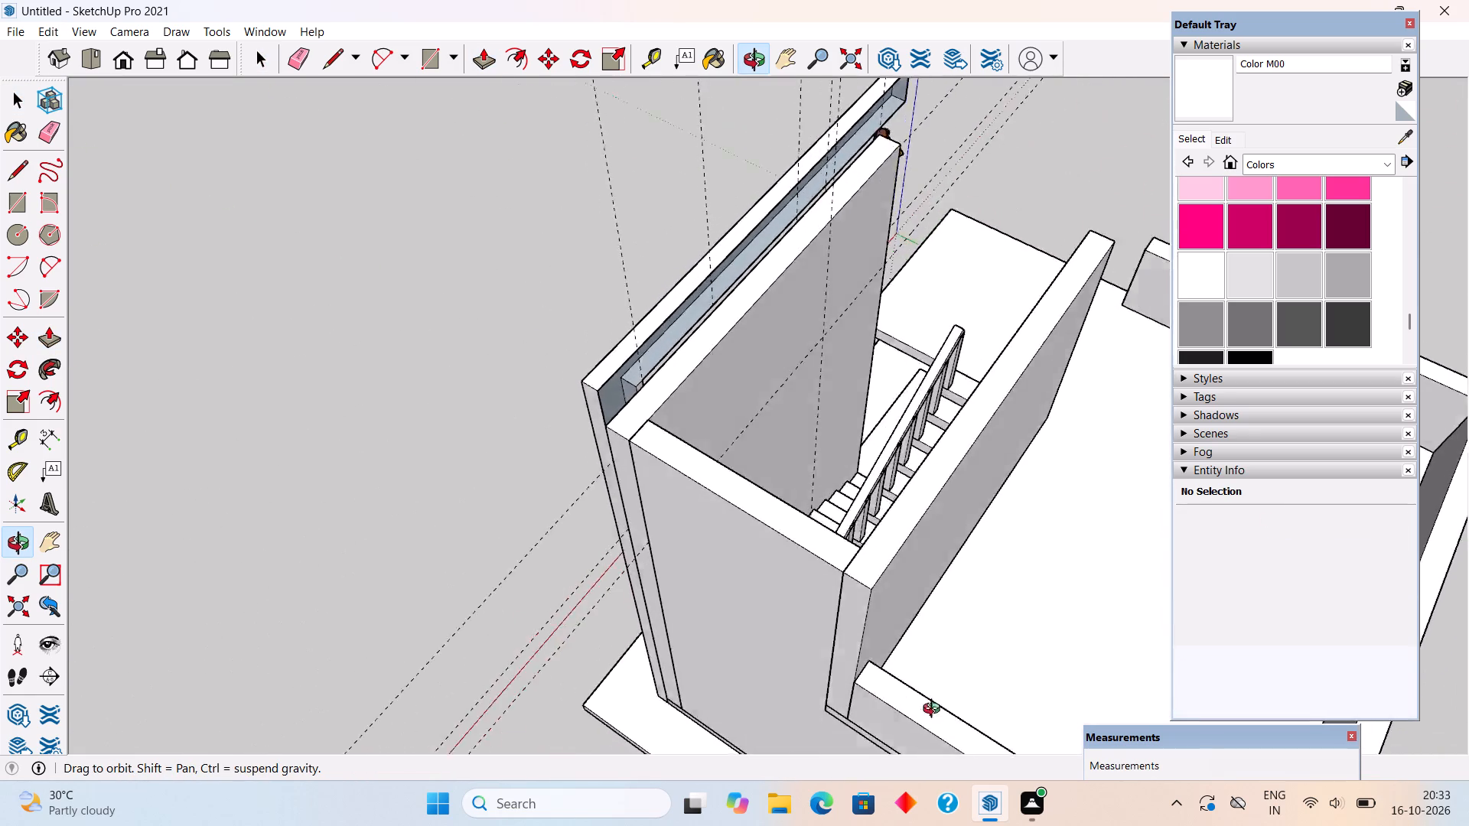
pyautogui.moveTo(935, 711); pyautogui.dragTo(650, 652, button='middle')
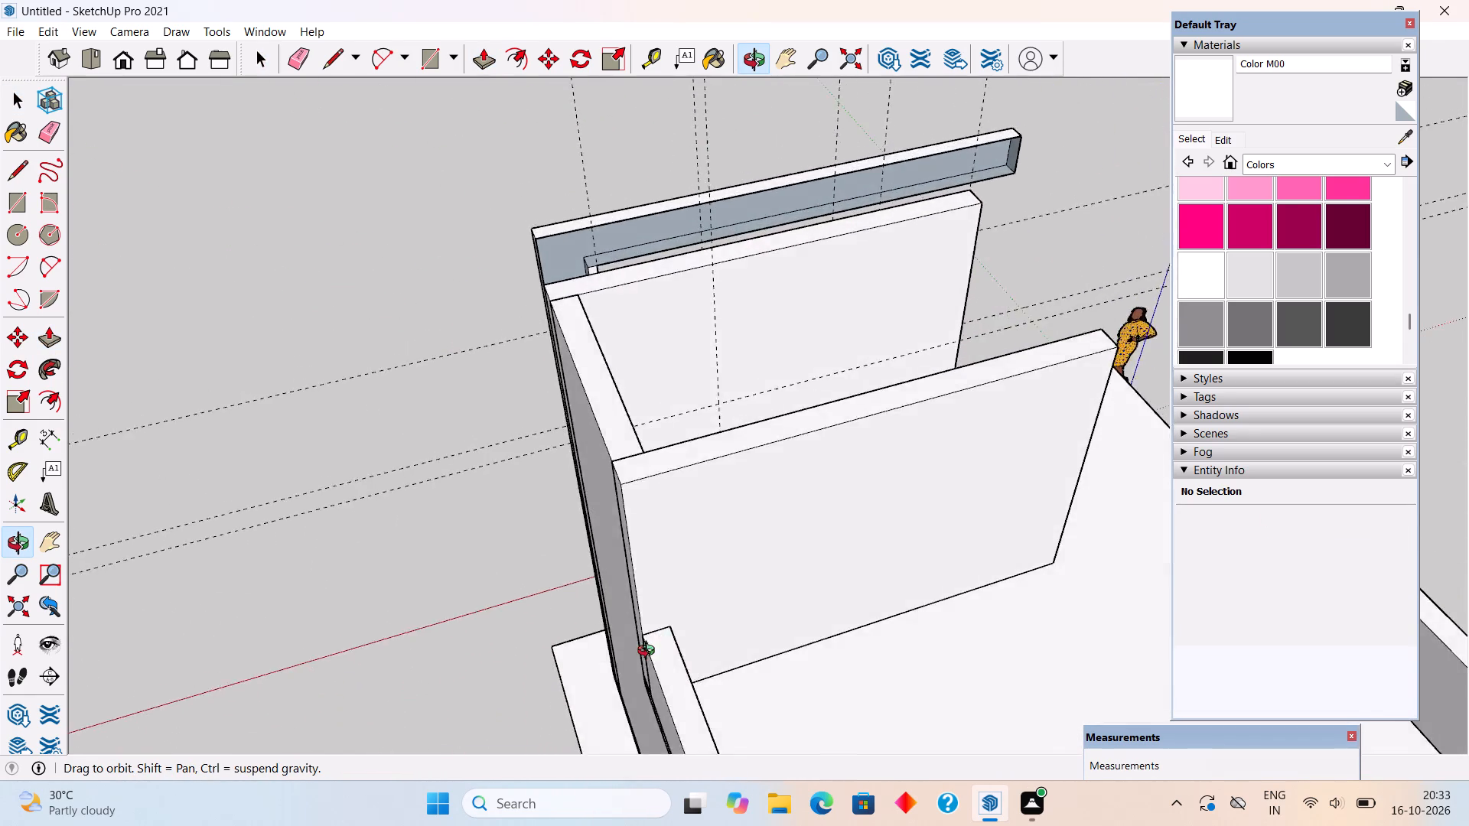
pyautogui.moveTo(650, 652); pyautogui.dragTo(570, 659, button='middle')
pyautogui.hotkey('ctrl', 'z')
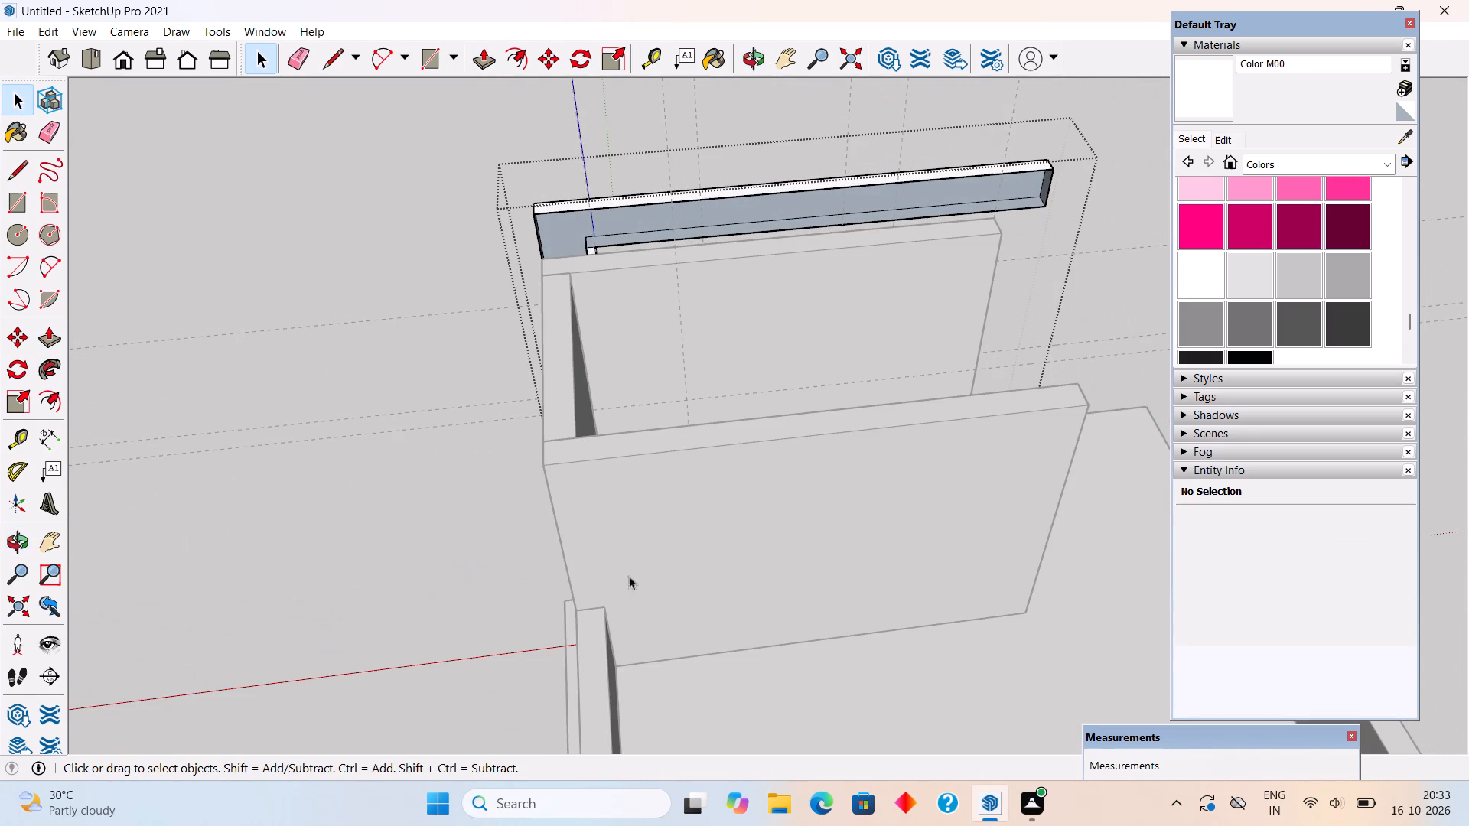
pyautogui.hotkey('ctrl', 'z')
# Push the roof slab's terrace-side face back about 7' 6 3/8", leaving a narrow strip above the frame's leg.
pyautogui.click(620, 439)
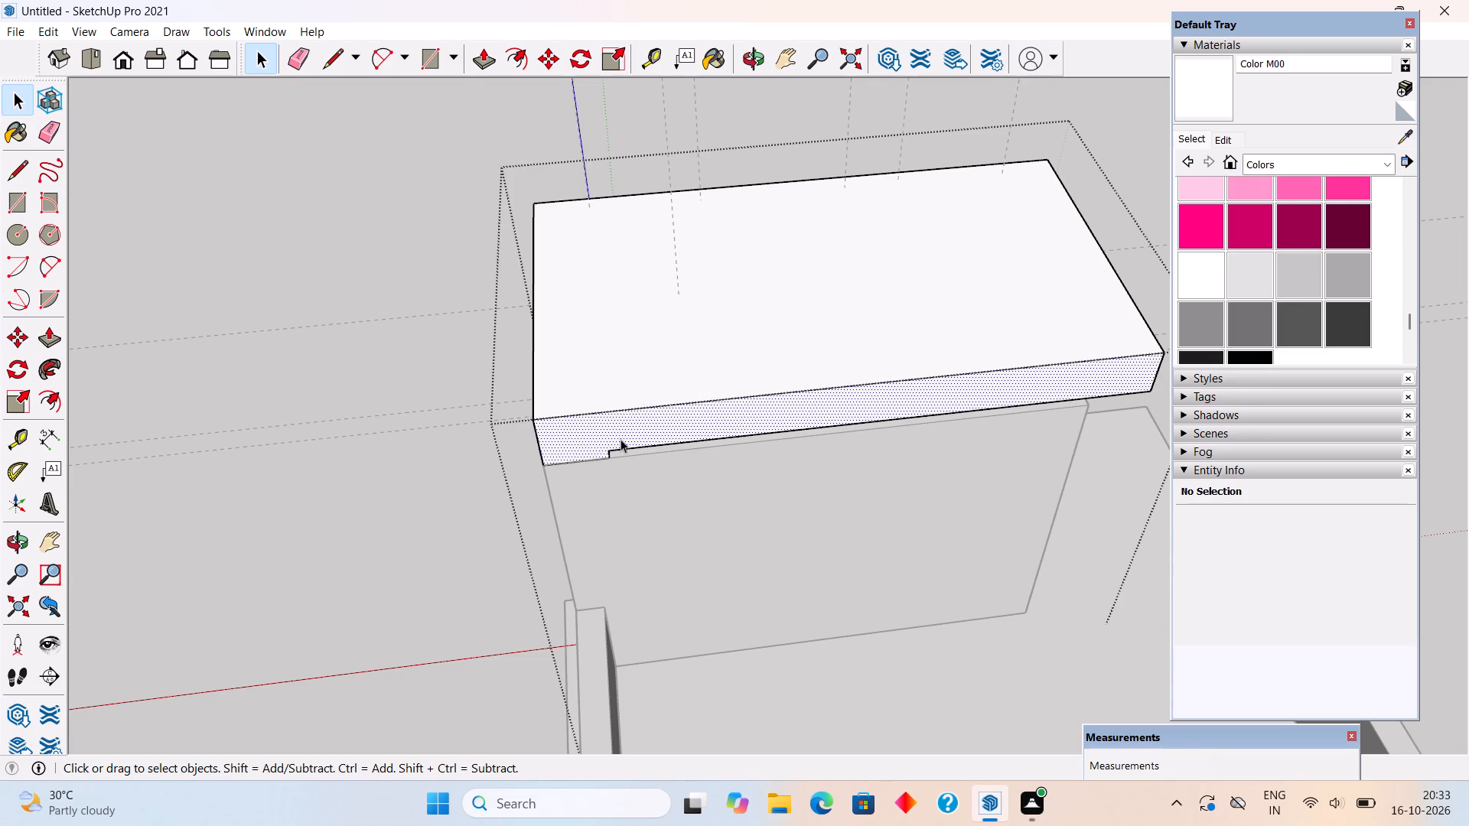
pyautogui.press('p')
pyautogui.click(620, 439)
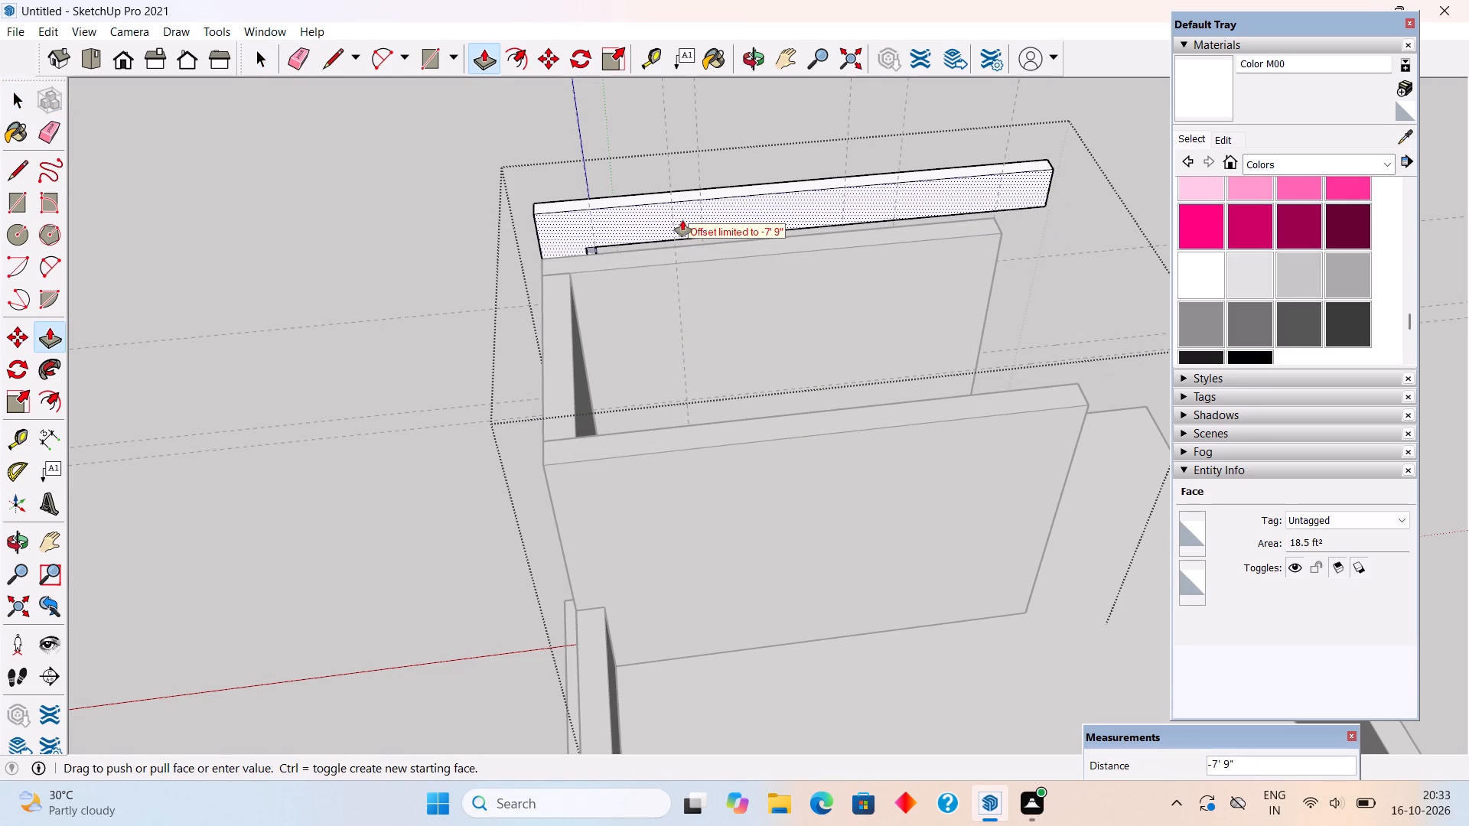
pyautogui.click(681, 229)
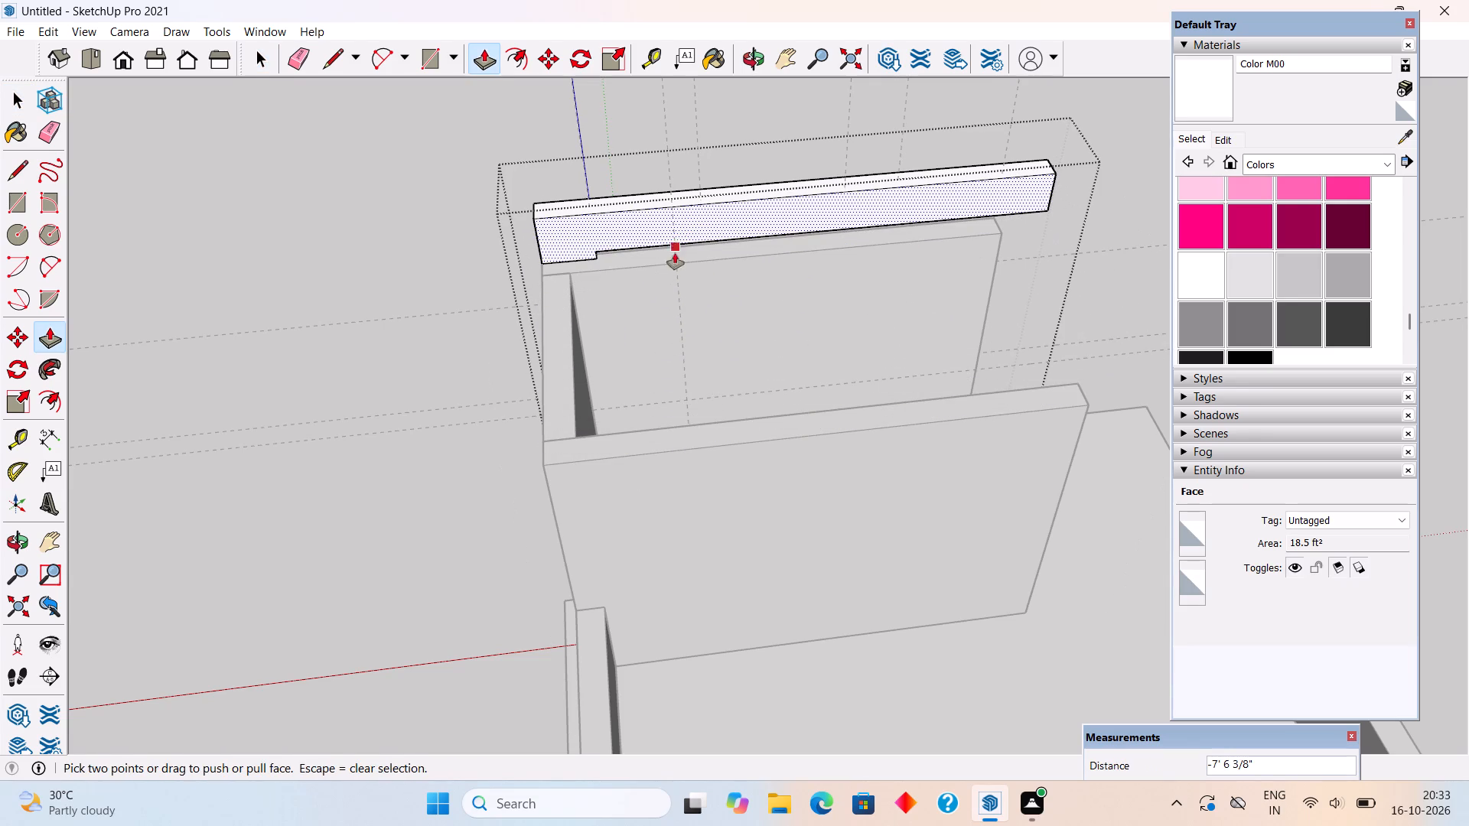
pyautogui.press('space')
pyautogui.click(383, 209)
# Draw a 1' 6" line on the slab's inner face from the notch corner to the face's outer edge.
pyautogui.scroll(8, 680, 308)
pyautogui.scroll(1, 503, 207)
pyautogui.moveTo(497, 203); pyautogui.dragTo(557, 187, button='middle')
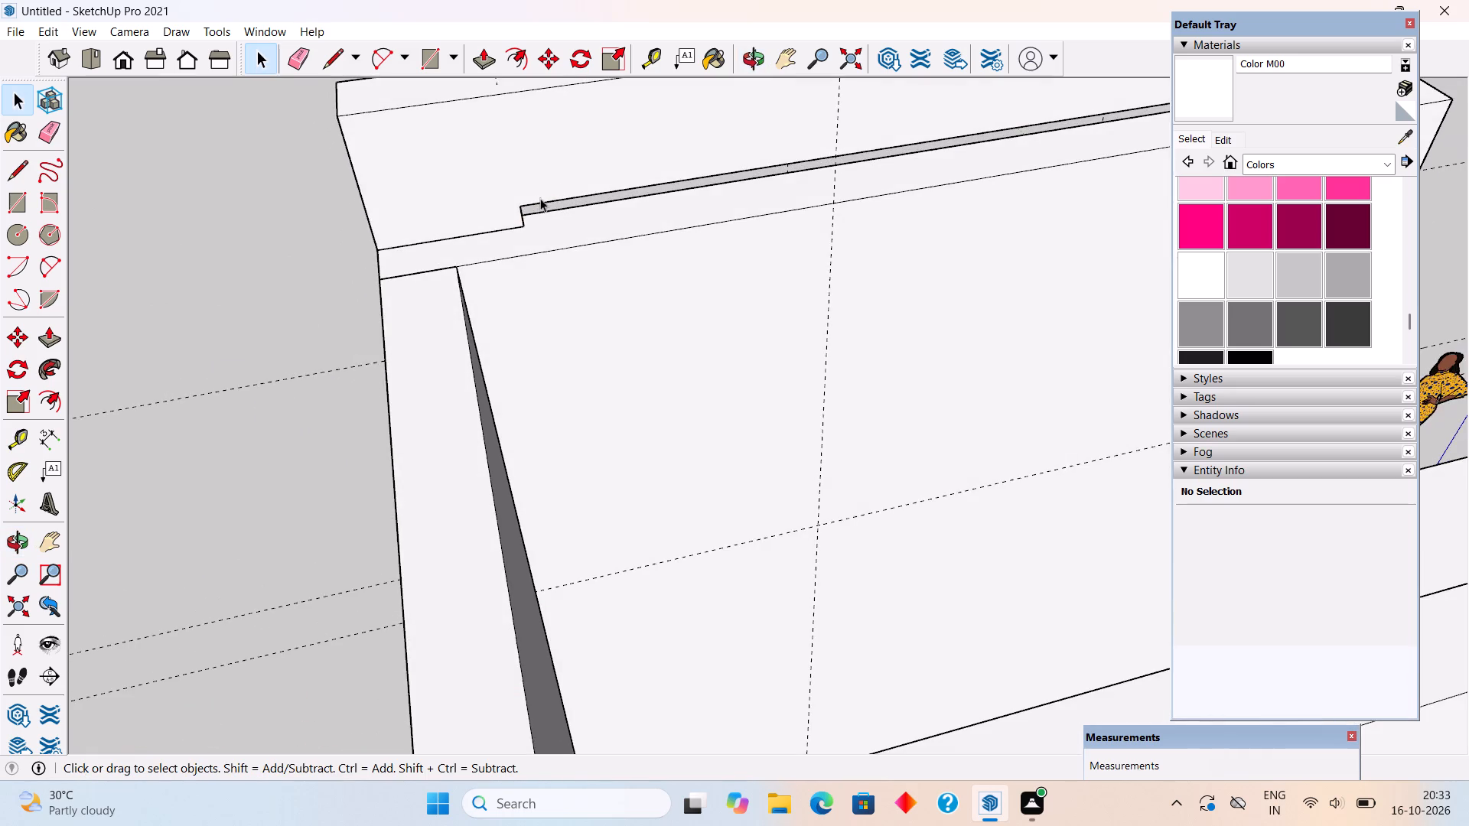
pyautogui.scroll(4, 520, 200)
pyautogui.tripleClick(488, 184)
pyautogui.press('l')
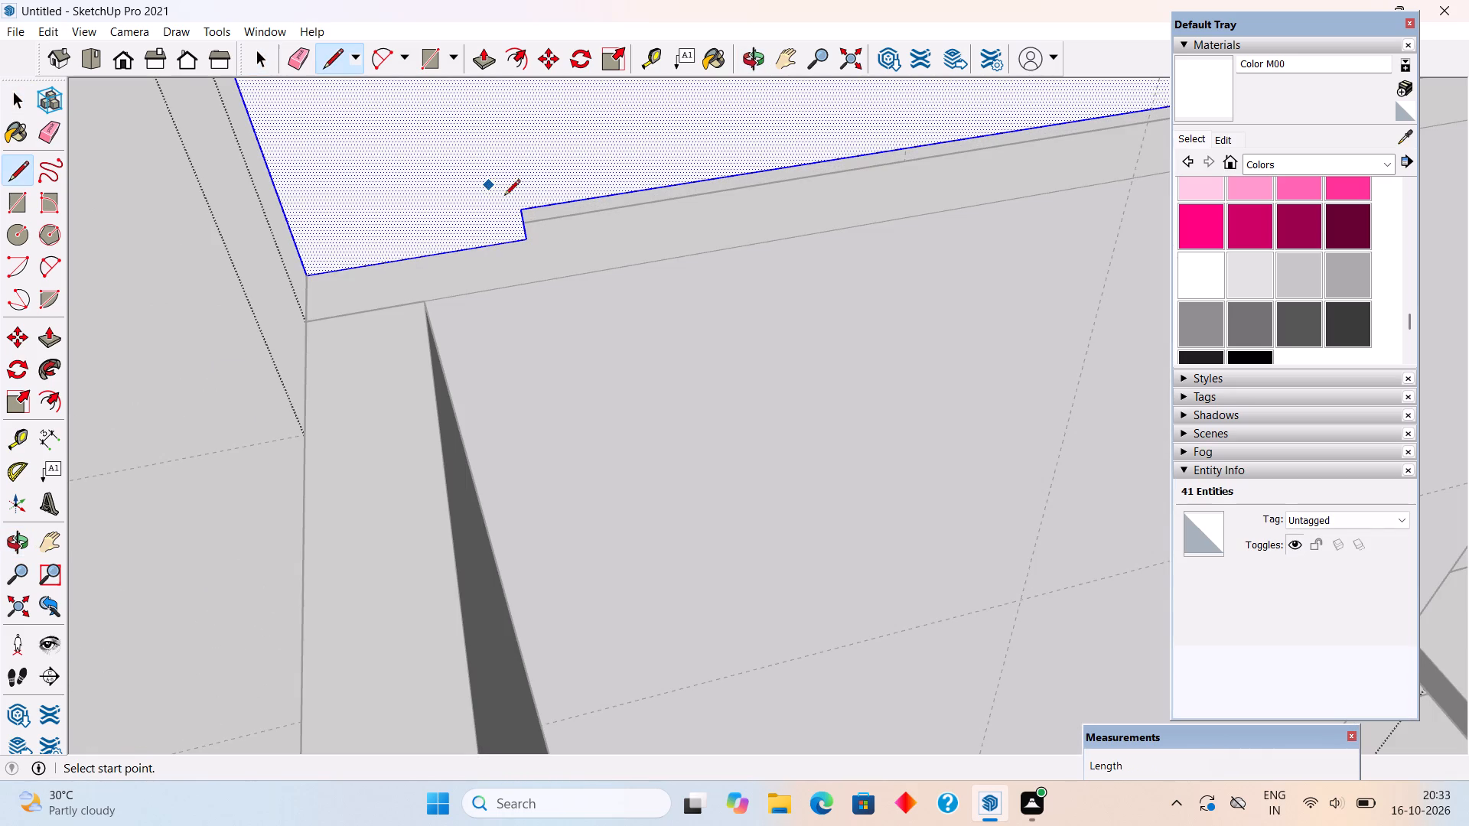
pyautogui.click(523, 213)
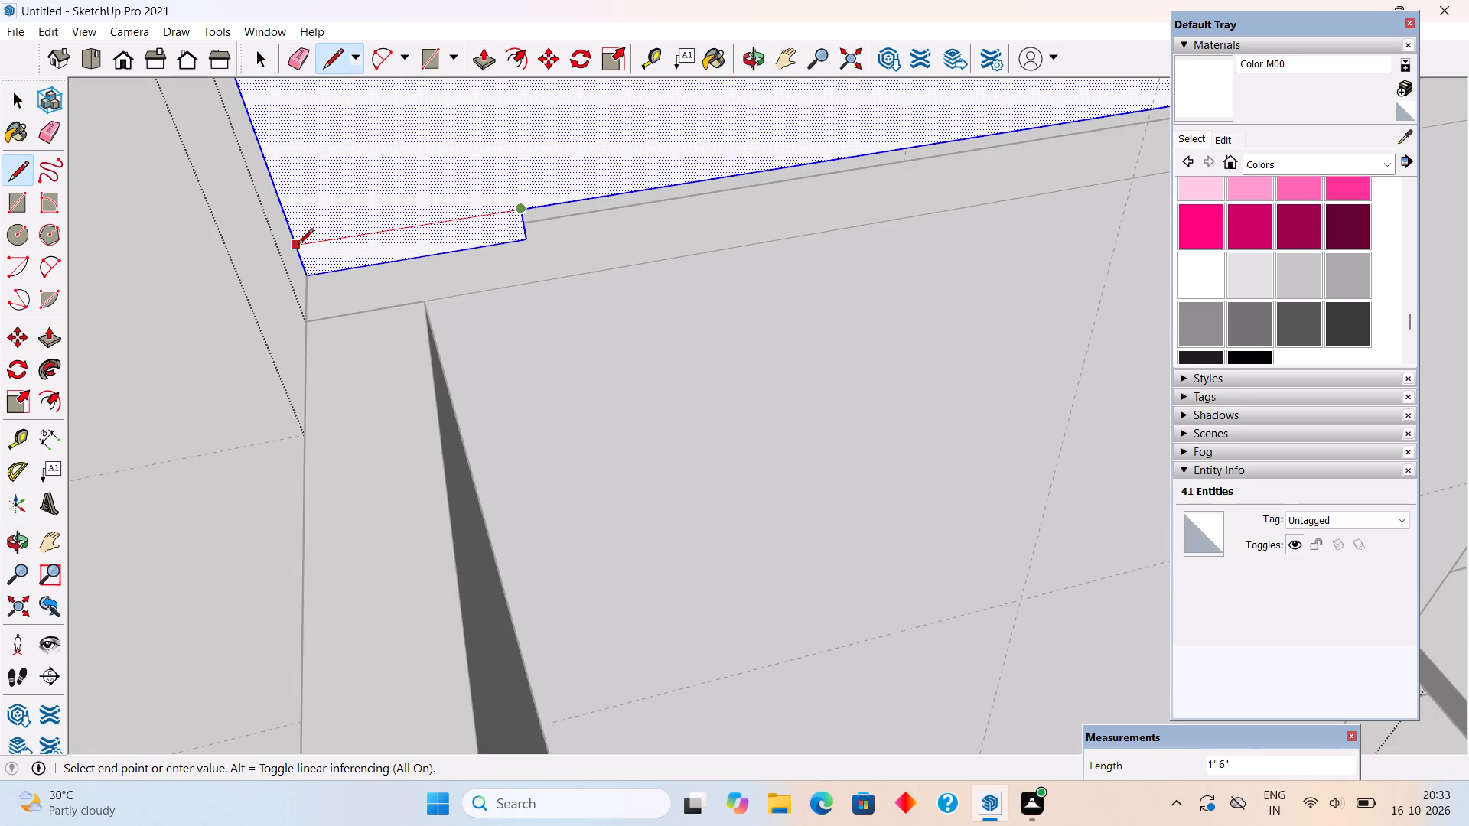
pyautogui.click(298, 246)
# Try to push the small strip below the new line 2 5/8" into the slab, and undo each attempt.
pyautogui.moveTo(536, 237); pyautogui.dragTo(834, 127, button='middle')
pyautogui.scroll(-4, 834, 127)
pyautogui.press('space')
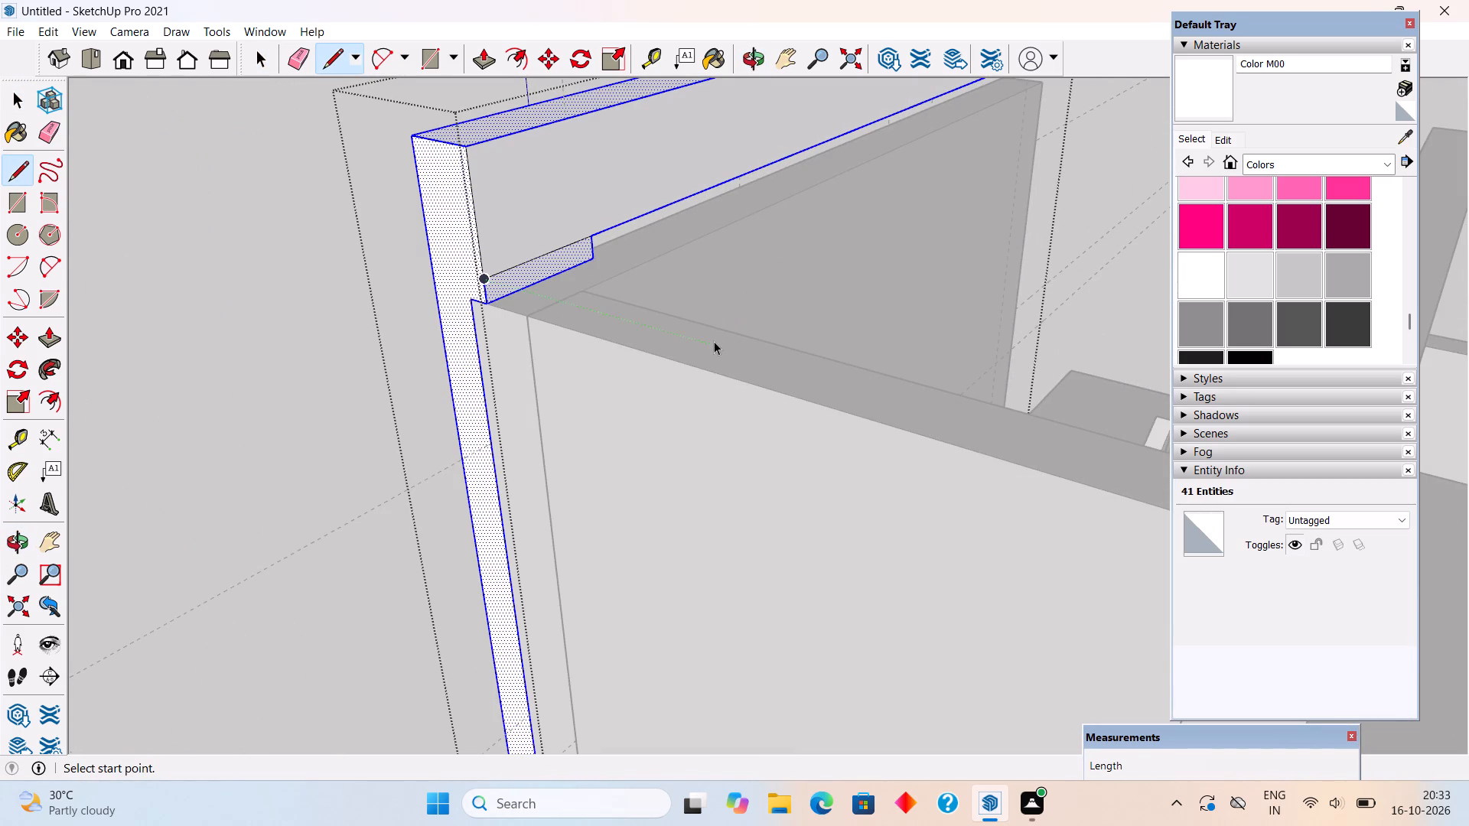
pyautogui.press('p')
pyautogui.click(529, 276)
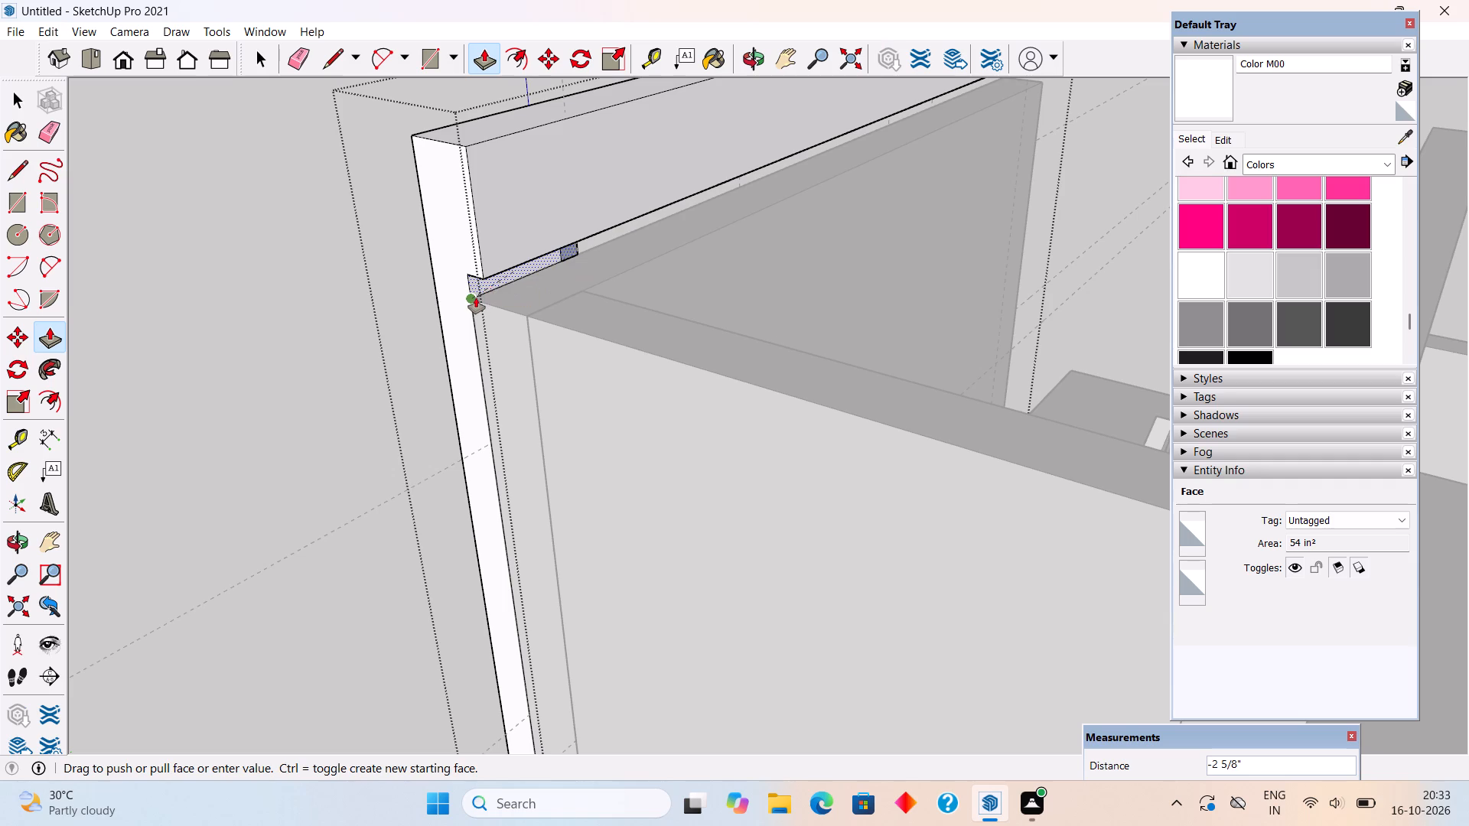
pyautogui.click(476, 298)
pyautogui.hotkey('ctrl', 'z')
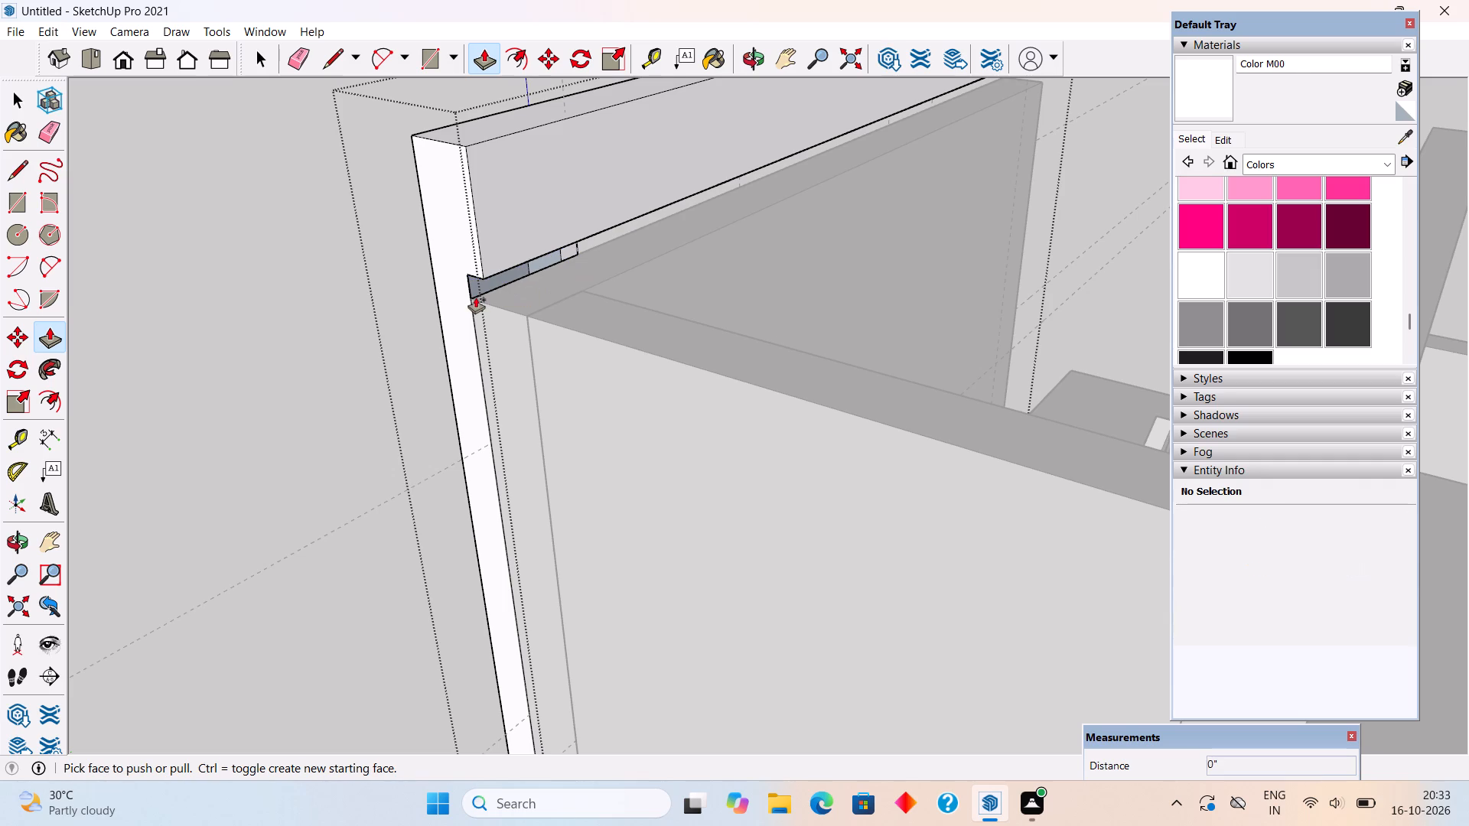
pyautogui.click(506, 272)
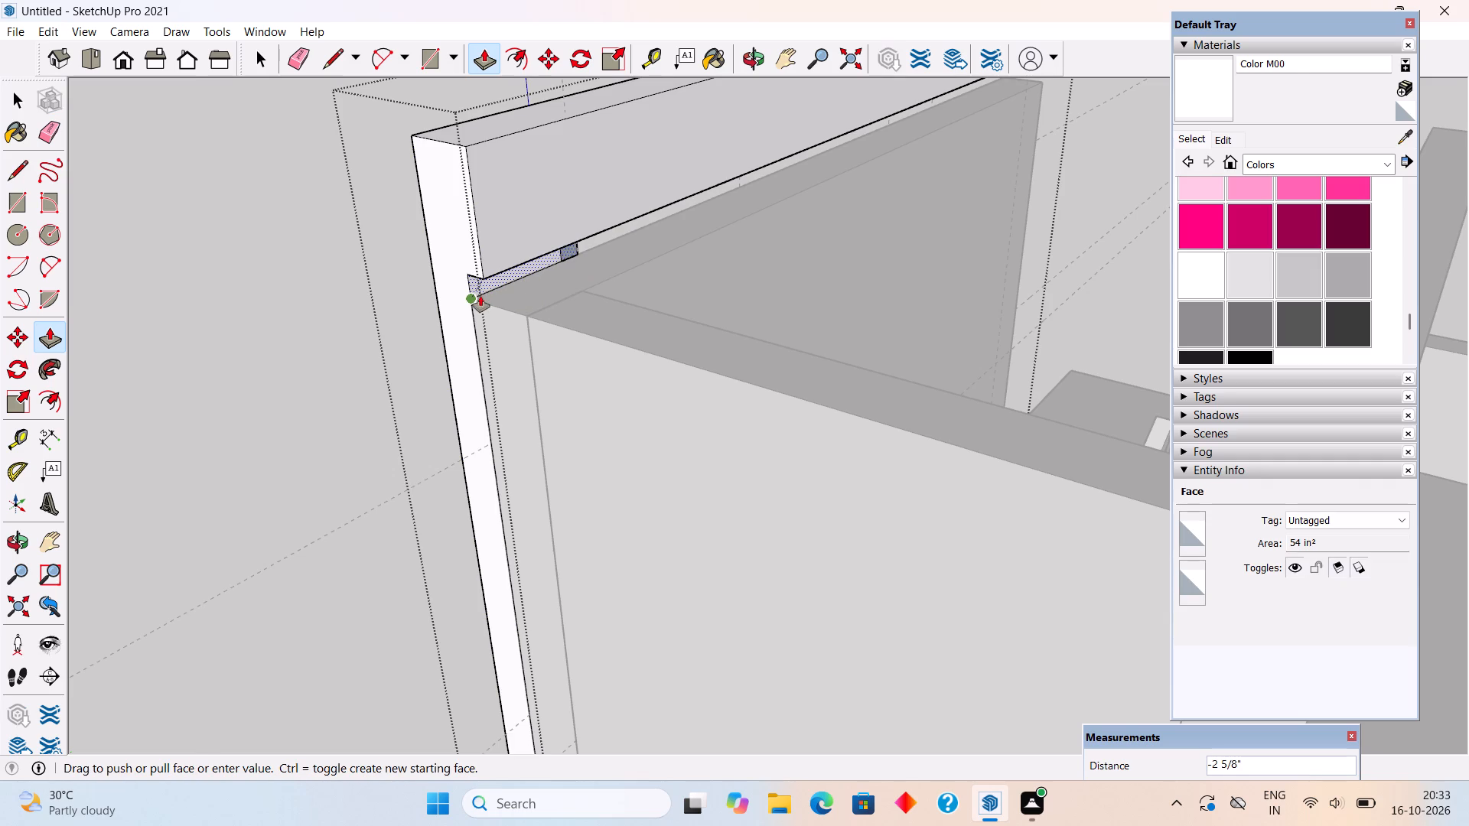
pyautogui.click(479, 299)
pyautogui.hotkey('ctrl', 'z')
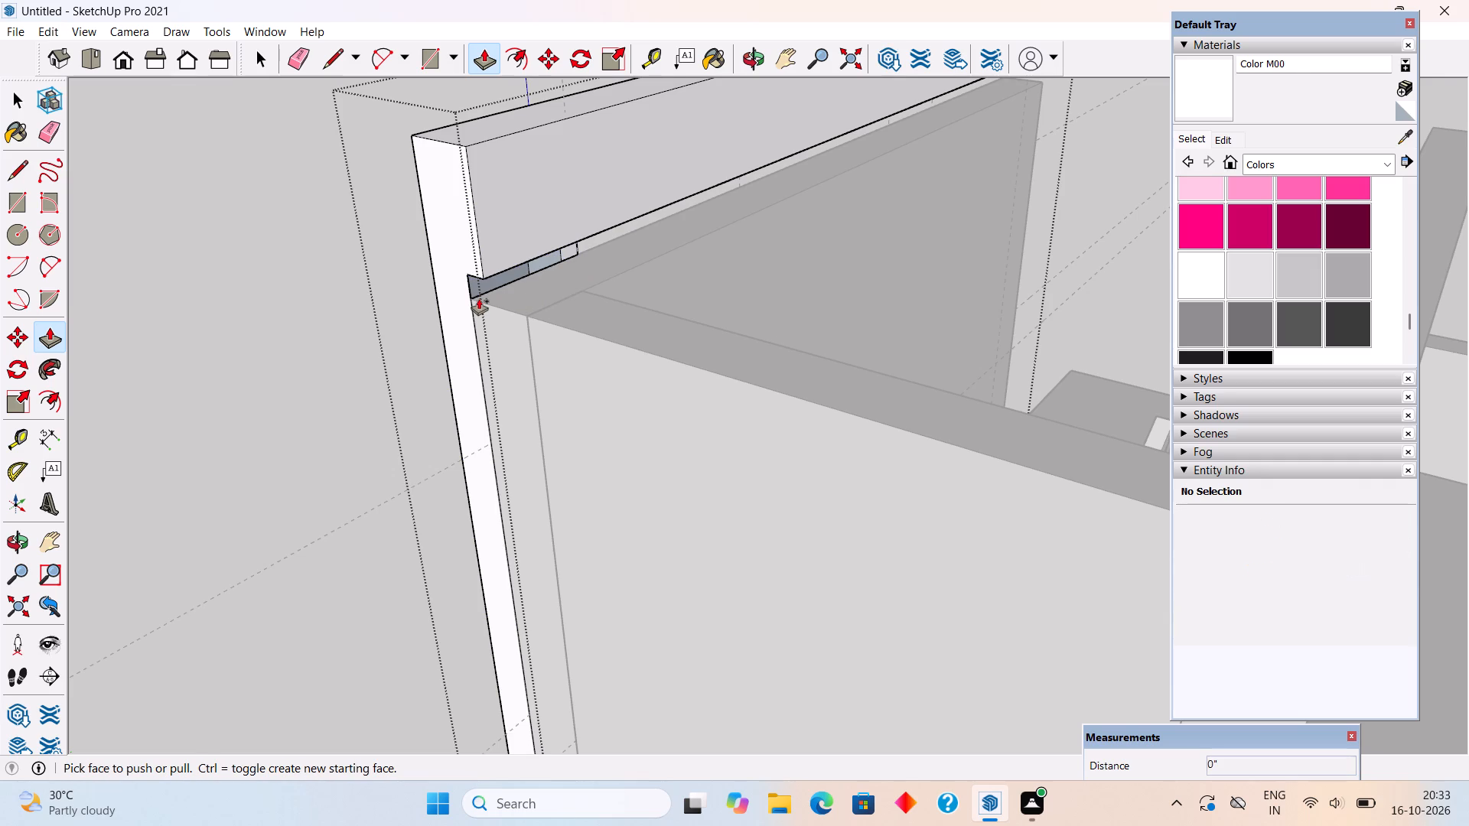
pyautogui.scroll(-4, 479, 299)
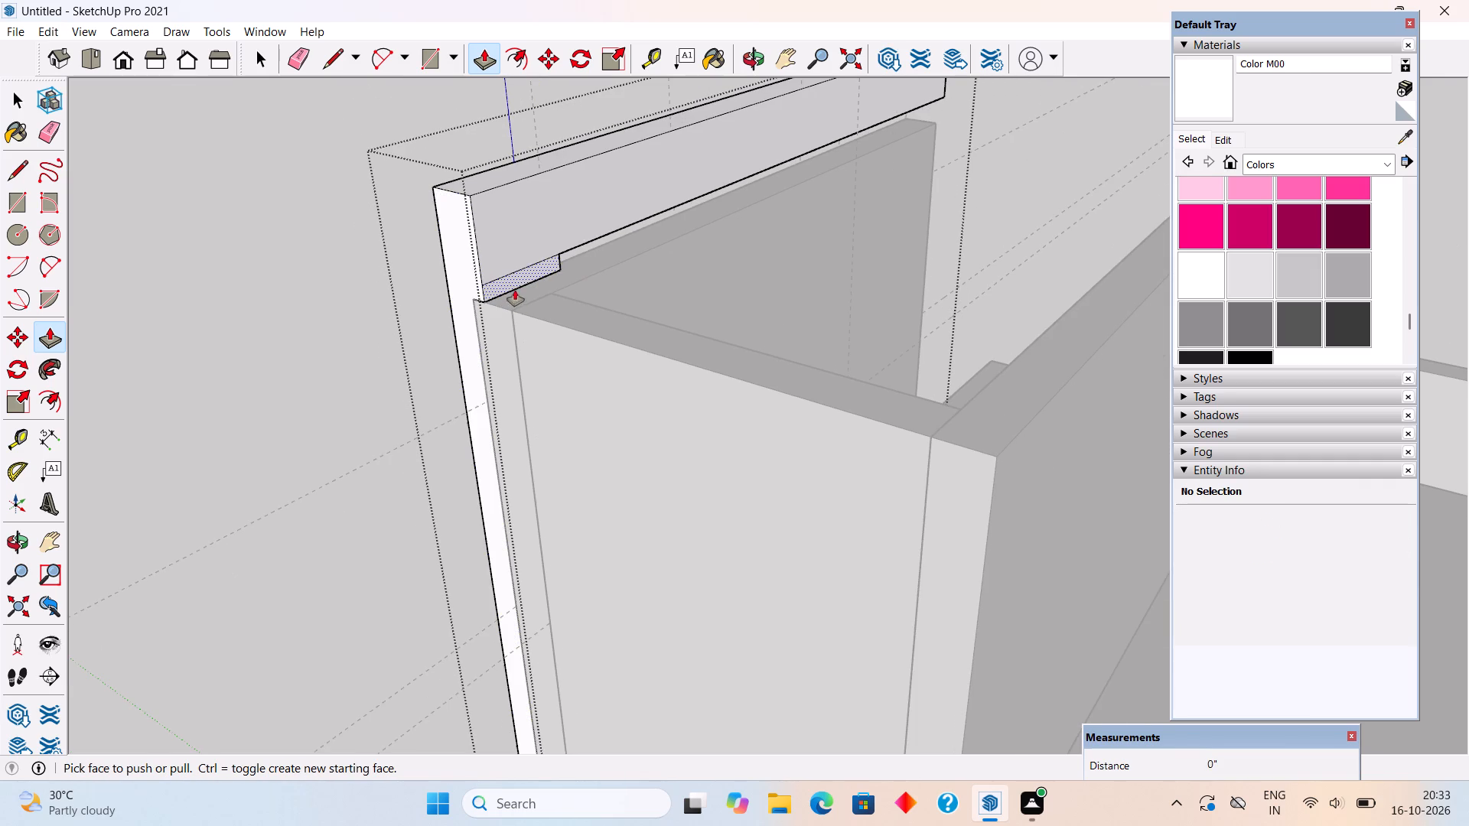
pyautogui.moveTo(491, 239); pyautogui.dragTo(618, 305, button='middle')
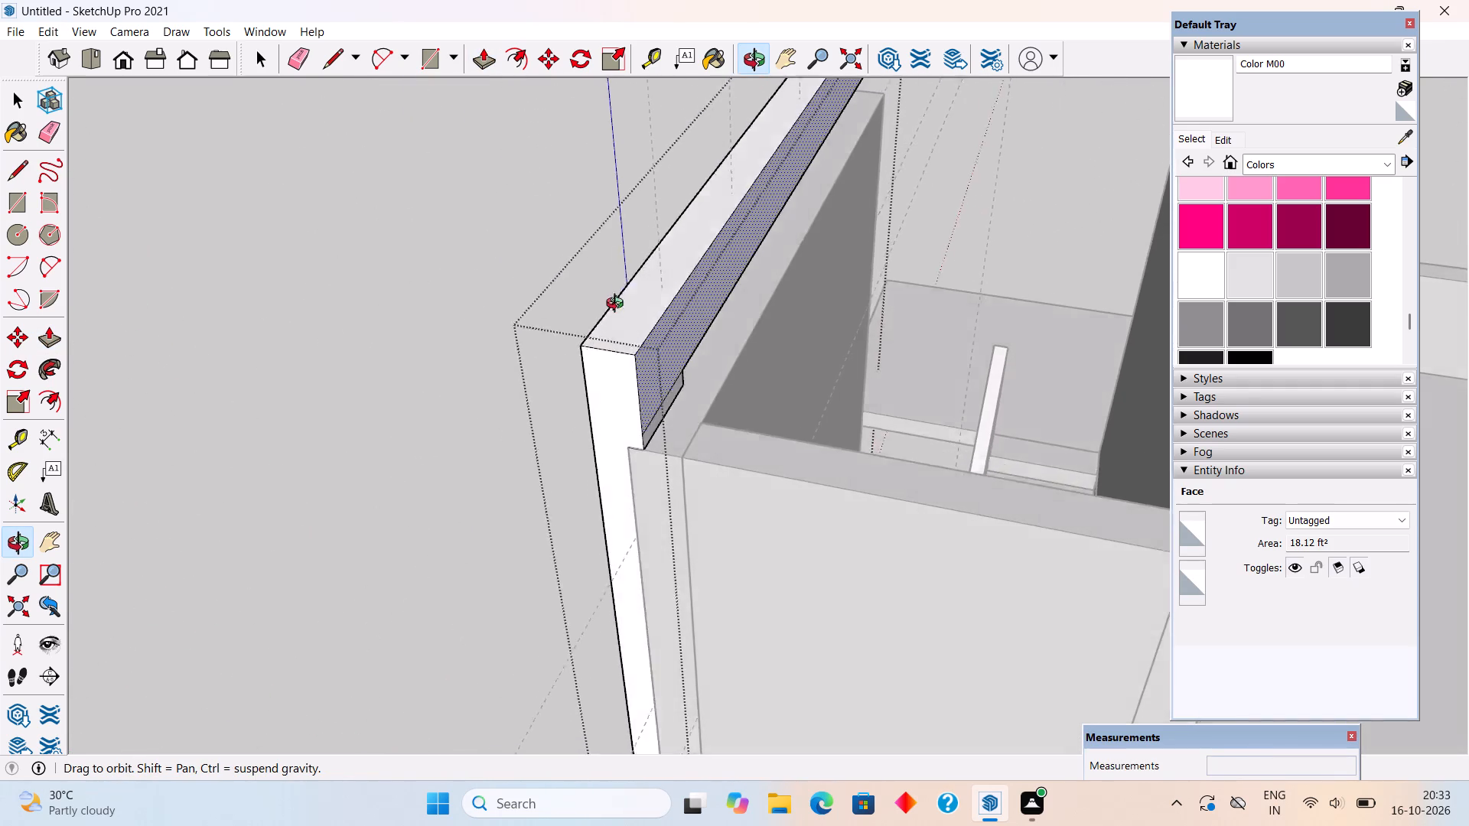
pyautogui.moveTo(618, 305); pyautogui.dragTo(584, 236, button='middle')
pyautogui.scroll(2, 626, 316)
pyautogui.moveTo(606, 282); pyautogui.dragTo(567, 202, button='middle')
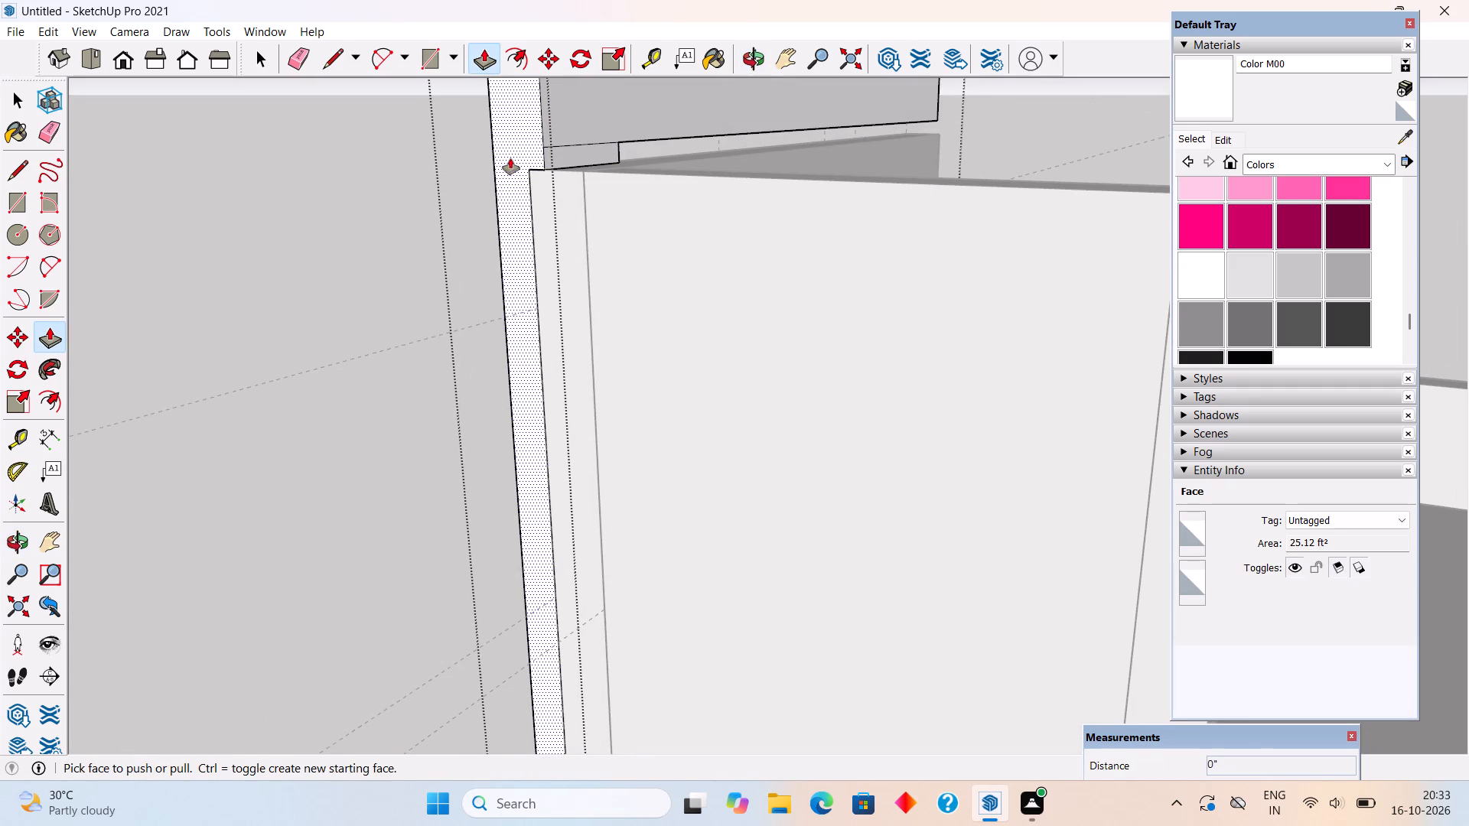
# Pull the frame's narrow end face out 3 7/8" past the adjoining wall beside the notch.
pyautogui.click(526, 148)
pyautogui.click(511, 171)
pyautogui.scroll(-2, 582, 249)
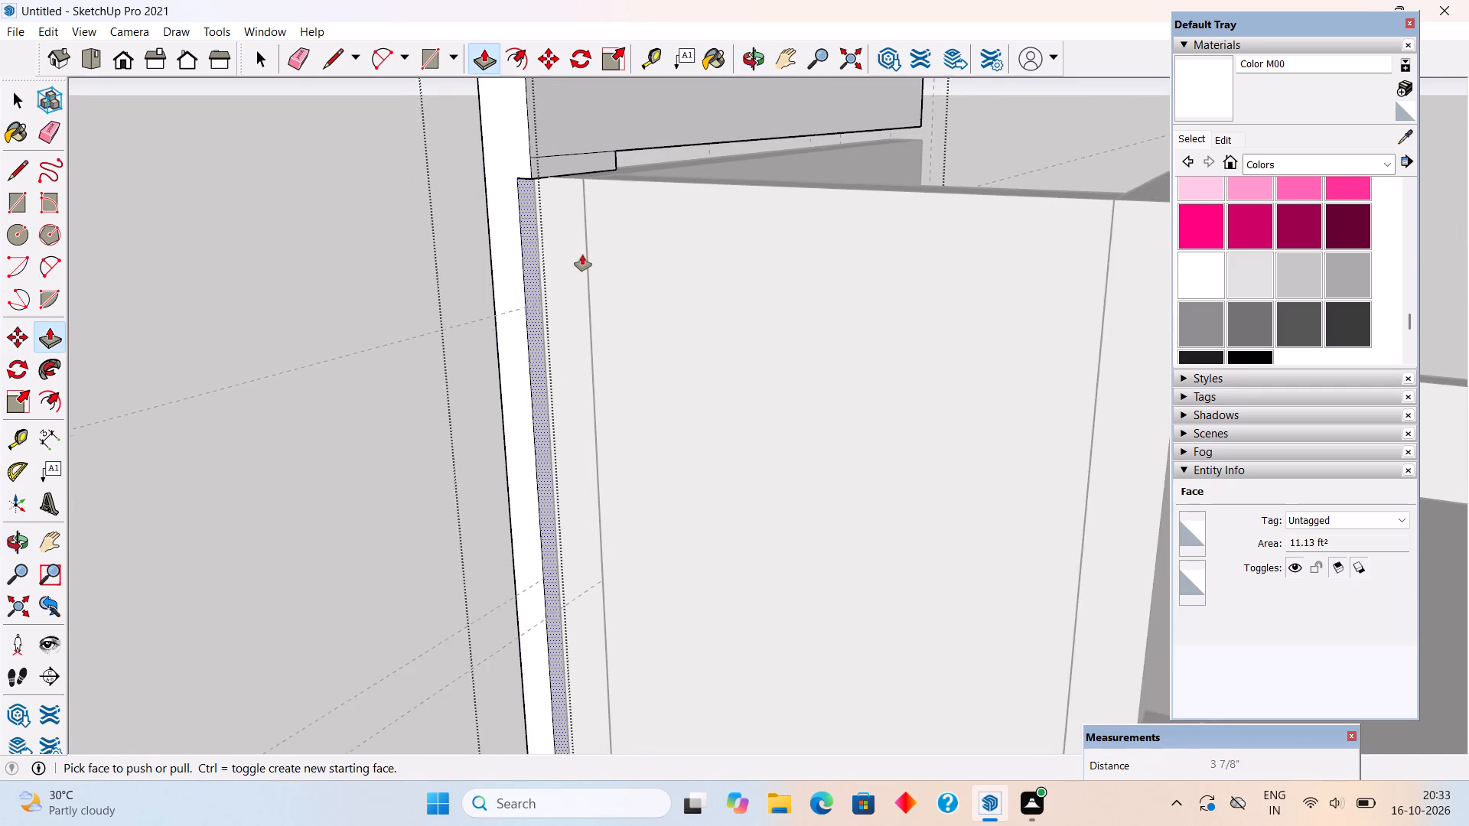
# Push the small ledge face under the slab at the top of the frame's leg up to the slab's underside.
pyautogui.scroll(-6, 582, 255)
pyautogui.moveTo(631, 250); pyautogui.dragTo(610, 273, button='middle')
pyautogui.scroll(-7, 610, 273)
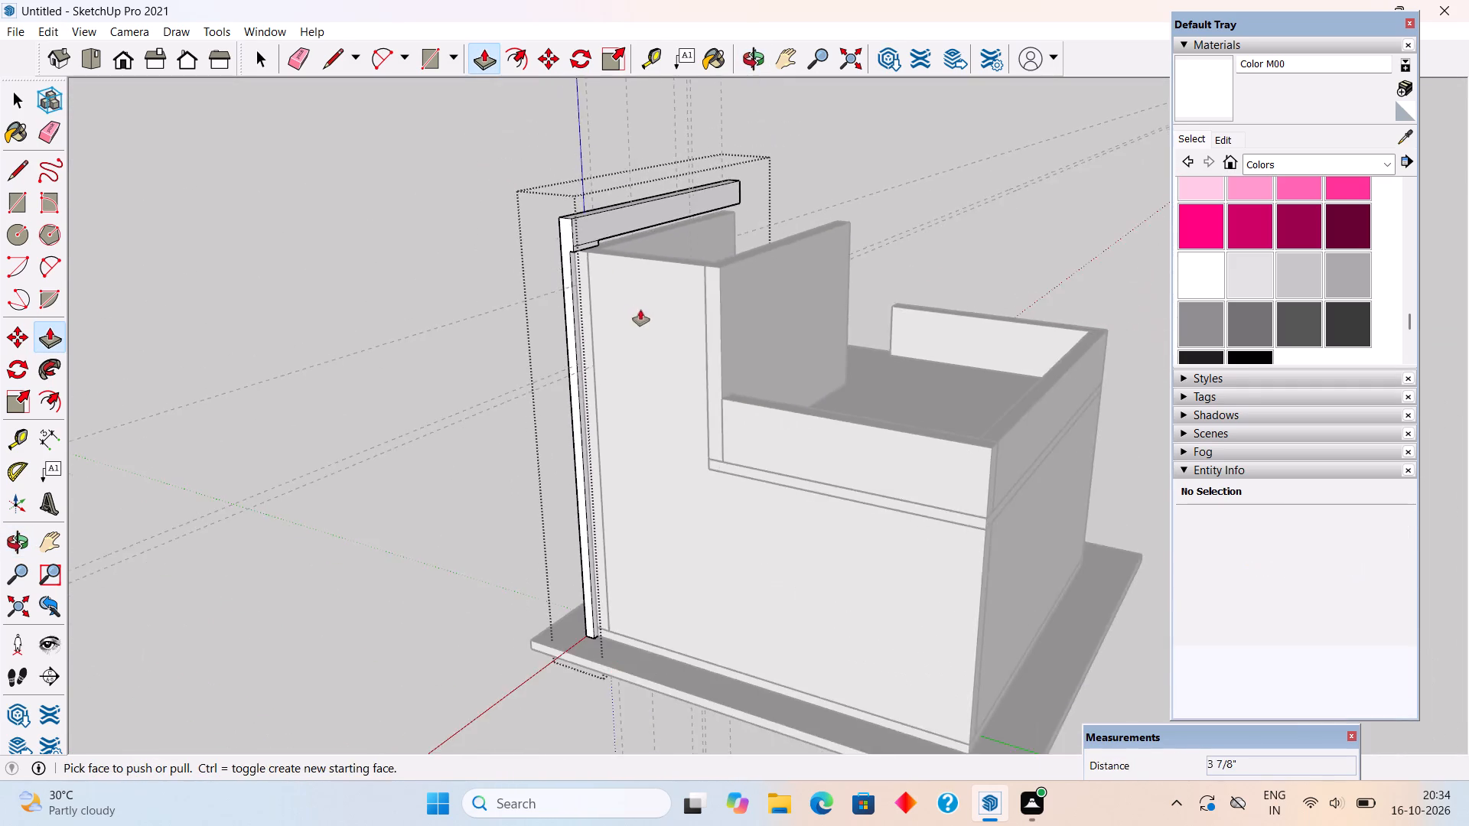
pyautogui.moveTo(647, 307); pyautogui.dragTo(643, 115, button='middle')
pyautogui.scroll(20, 622, 127)
pyautogui.scroll(2, 622, 127)
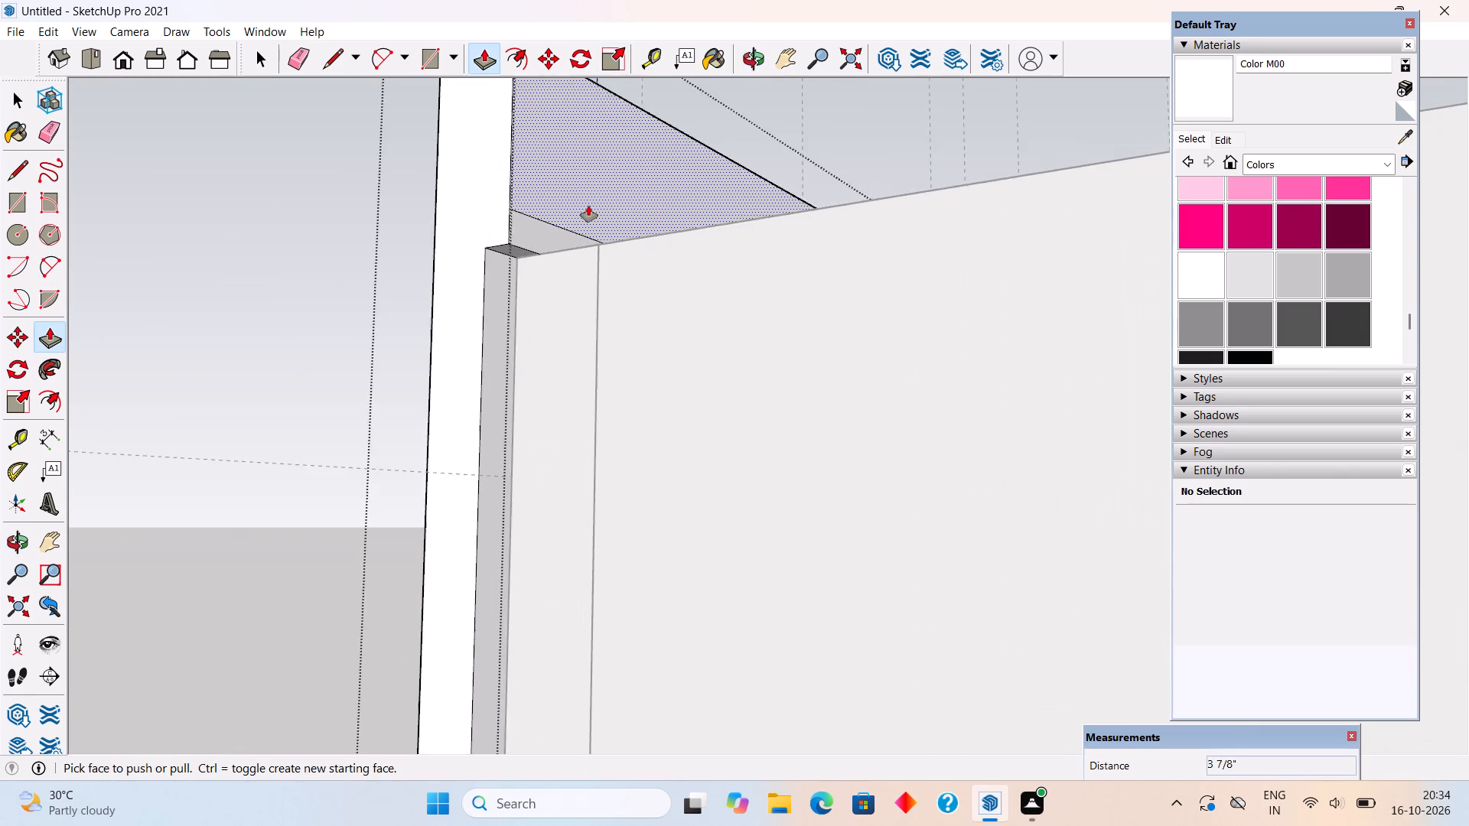
pyautogui.scroll(5, 588, 206)
pyautogui.moveTo(571, 303); pyautogui.dragTo(564, 217, button='middle')
pyautogui.click(467, 289)
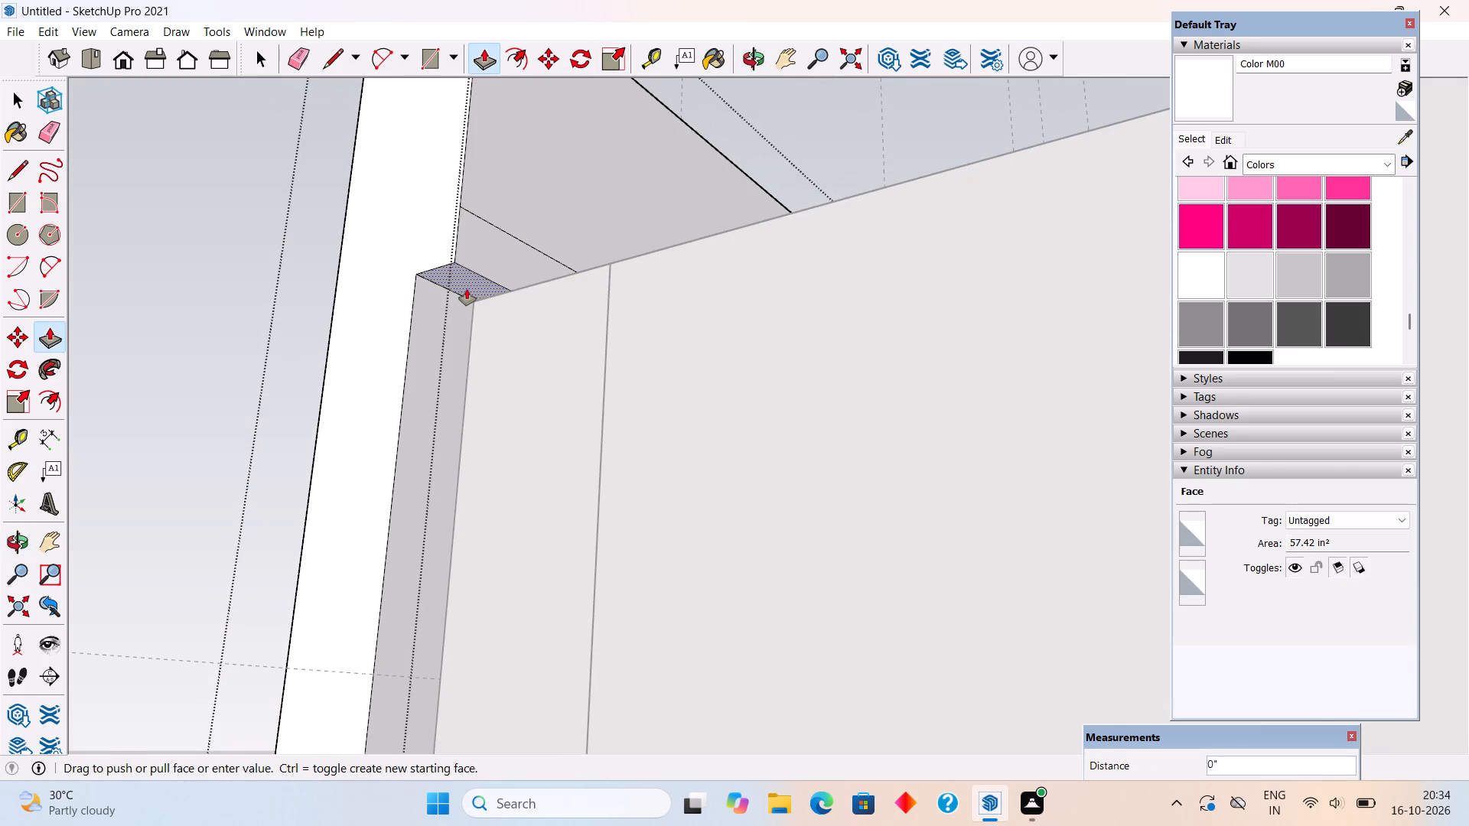
pyautogui.click(491, 228)
# Push the frame's narrow end face back 3 7/8" flush with the adjoining wall and leave the frame group.
pyautogui.moveTo(488, 239); pyautogui.dragTo(506, 390, button='middle')
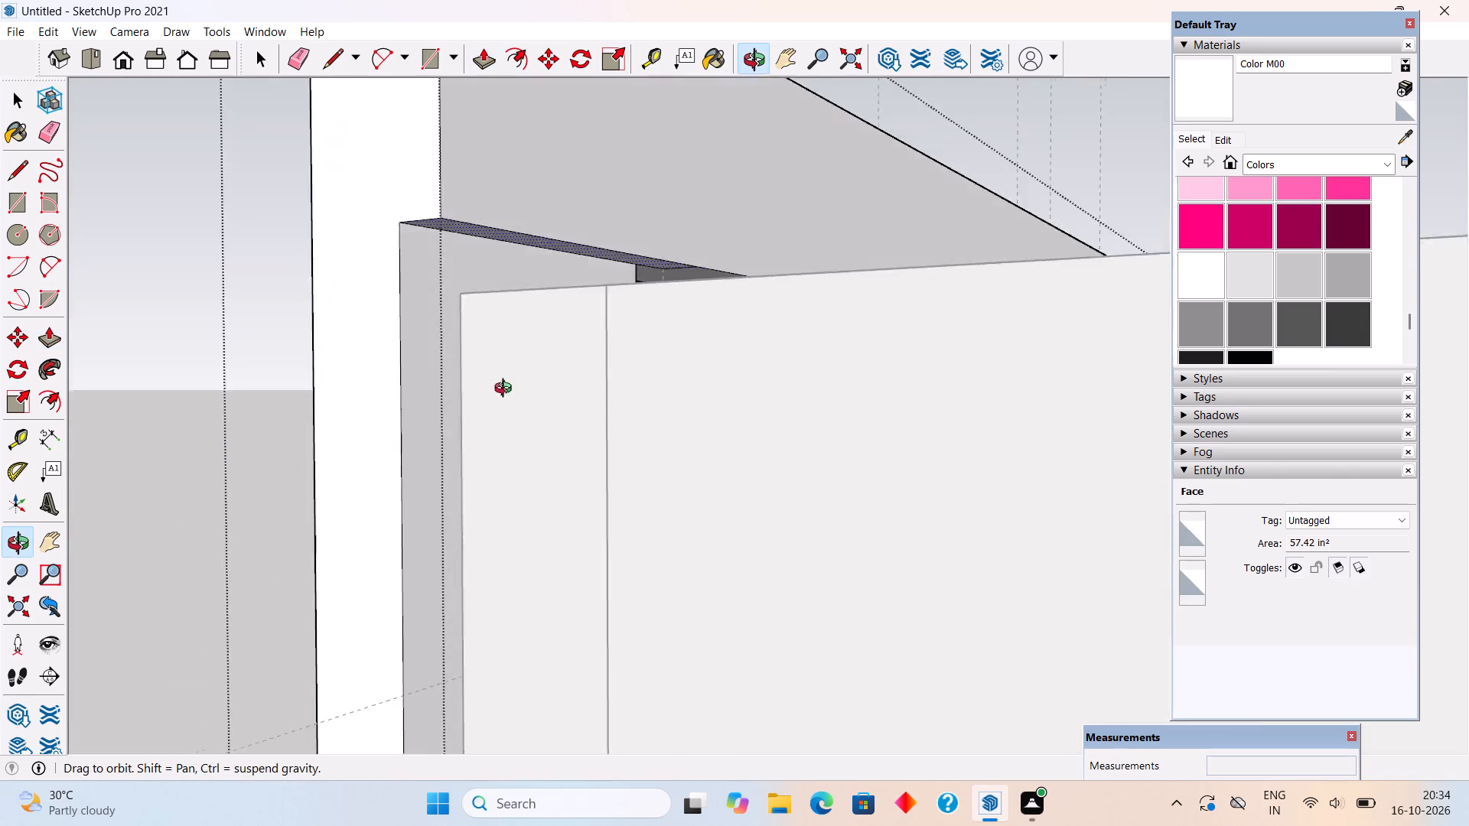
pyautogui.moveTo(506, 390); pyautogui.dragTo(523, 421, button='middle')
pyautogui.scroll(-4, 523, 421)
pyautogui.click(448, 275)
pyautogui.click(531, 356)
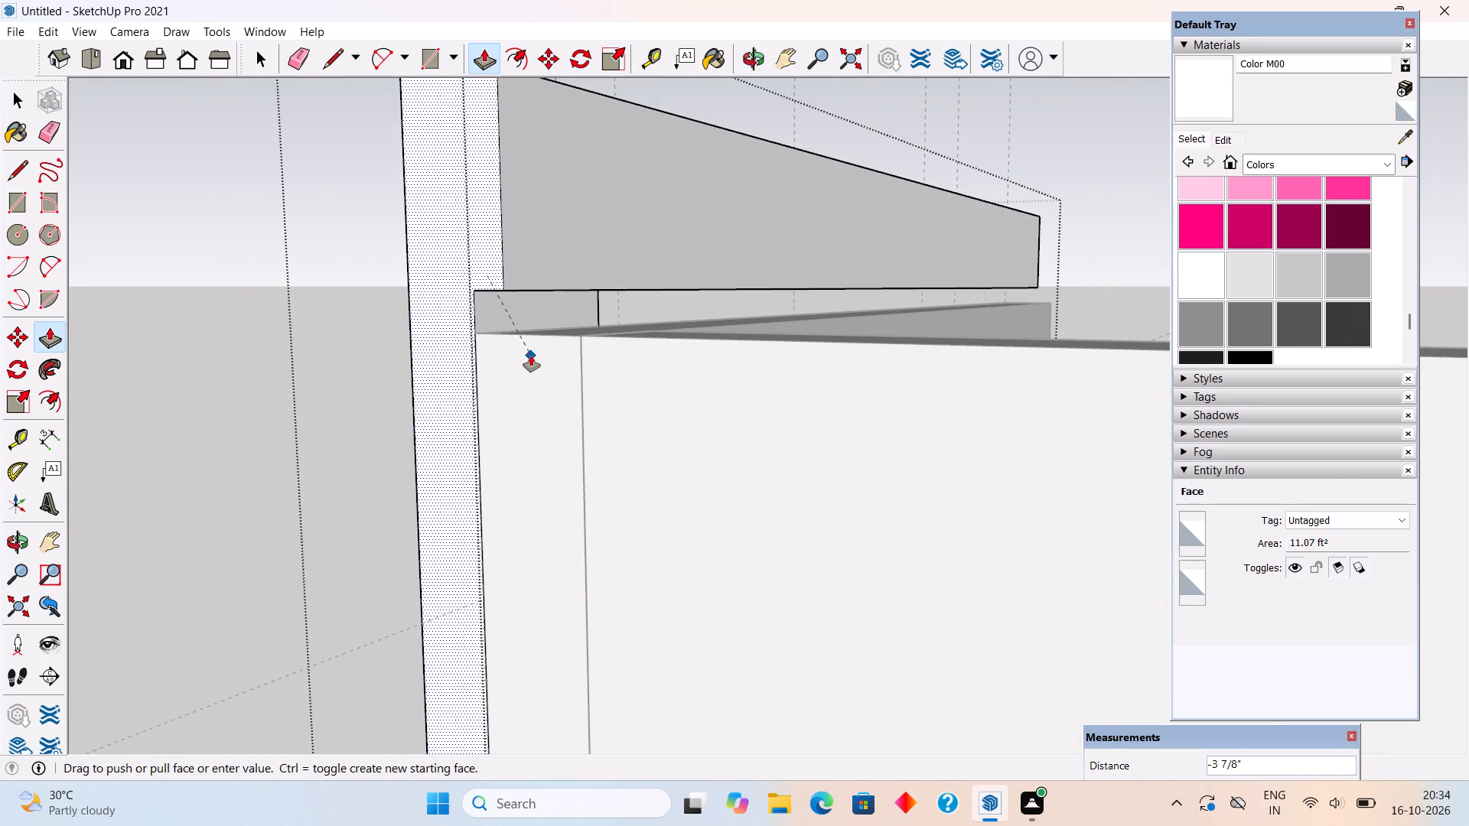
pyautogui.press('space')
pyautogui.click(379, 278)
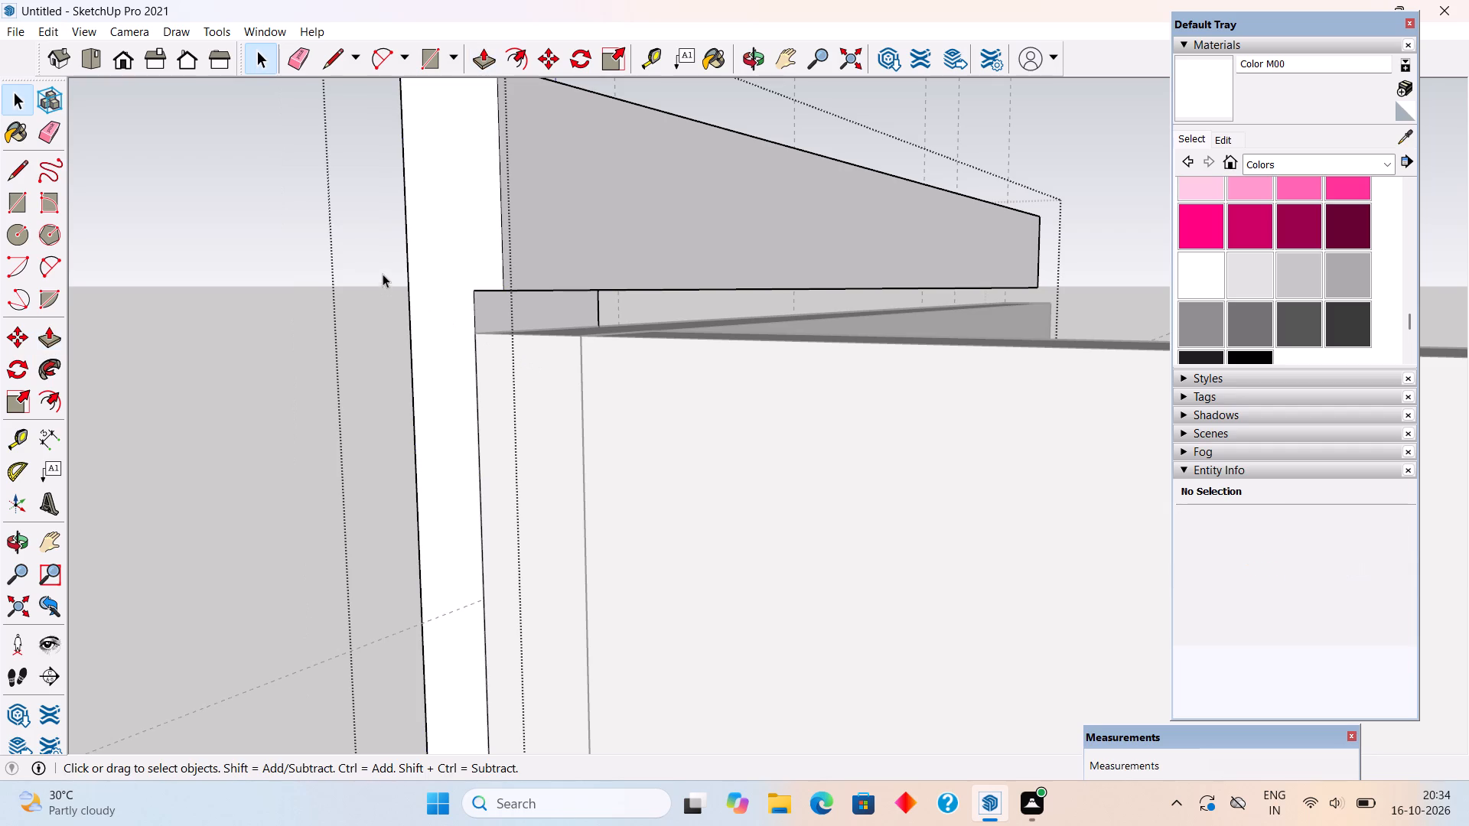
# Raise the top of the tower wall running along the frame to the level of the slab's underside.
pyautogui.moveTo(438, 294); pyautogui.dragTo(487, 433, button='middle')
pyautogui.scroll(-8, 487, 433)
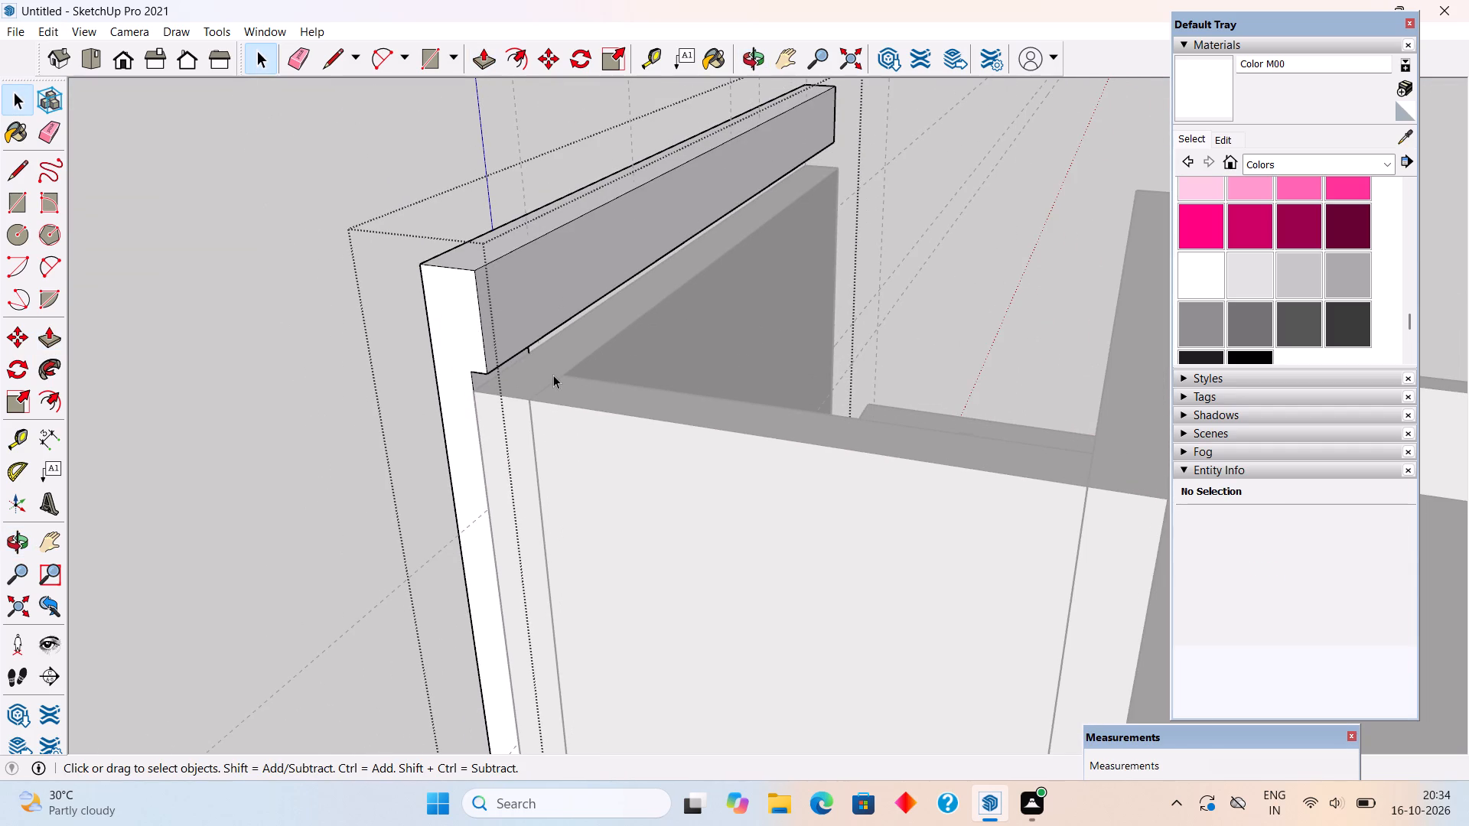
pyautogui.tripleClick(552, 375)
pyautogui.press('p')
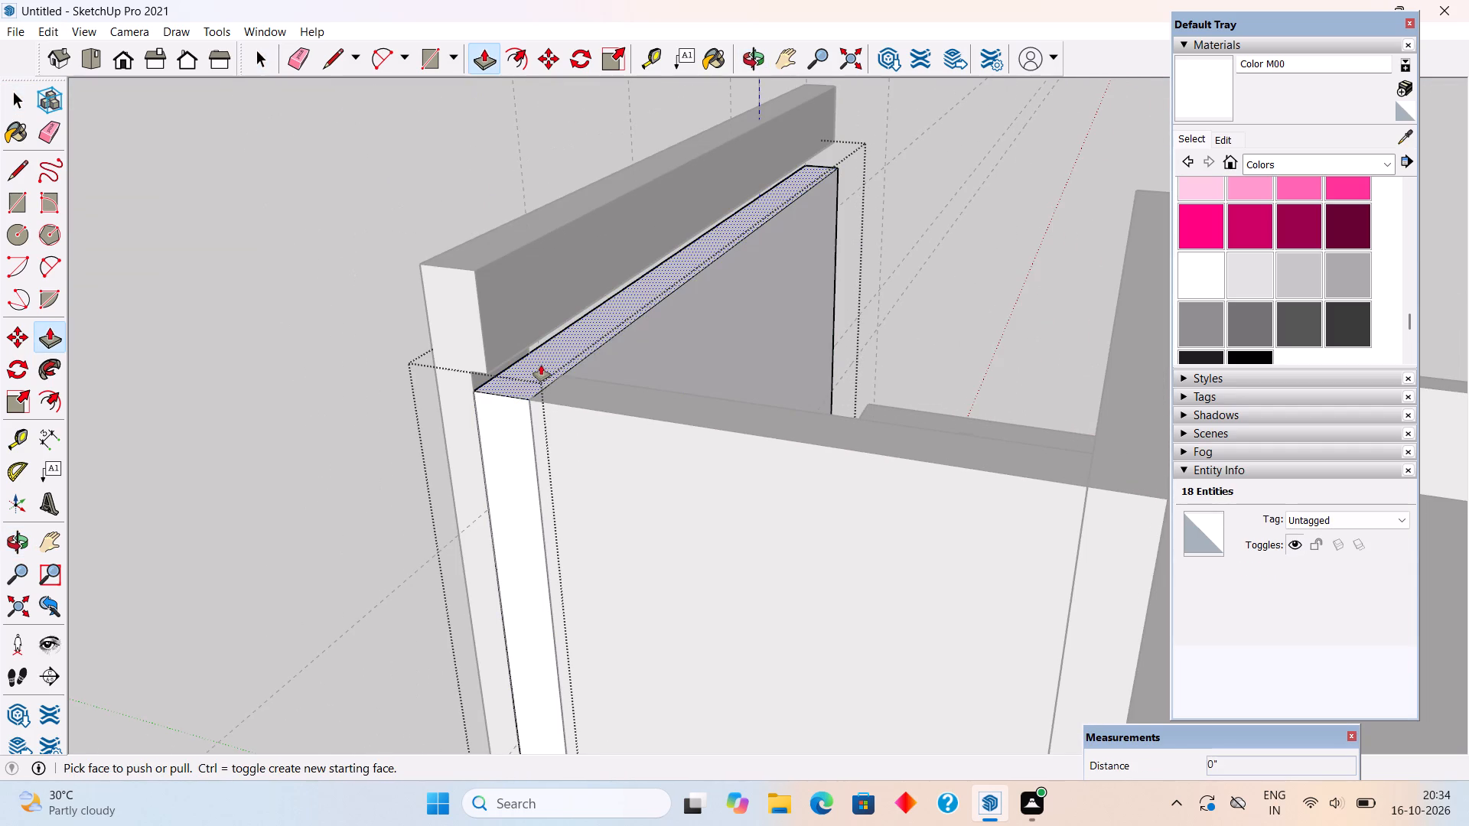
pyautogui.click(541, 365)
pyautogui.click(520, 344)
pyautogui.press('space')
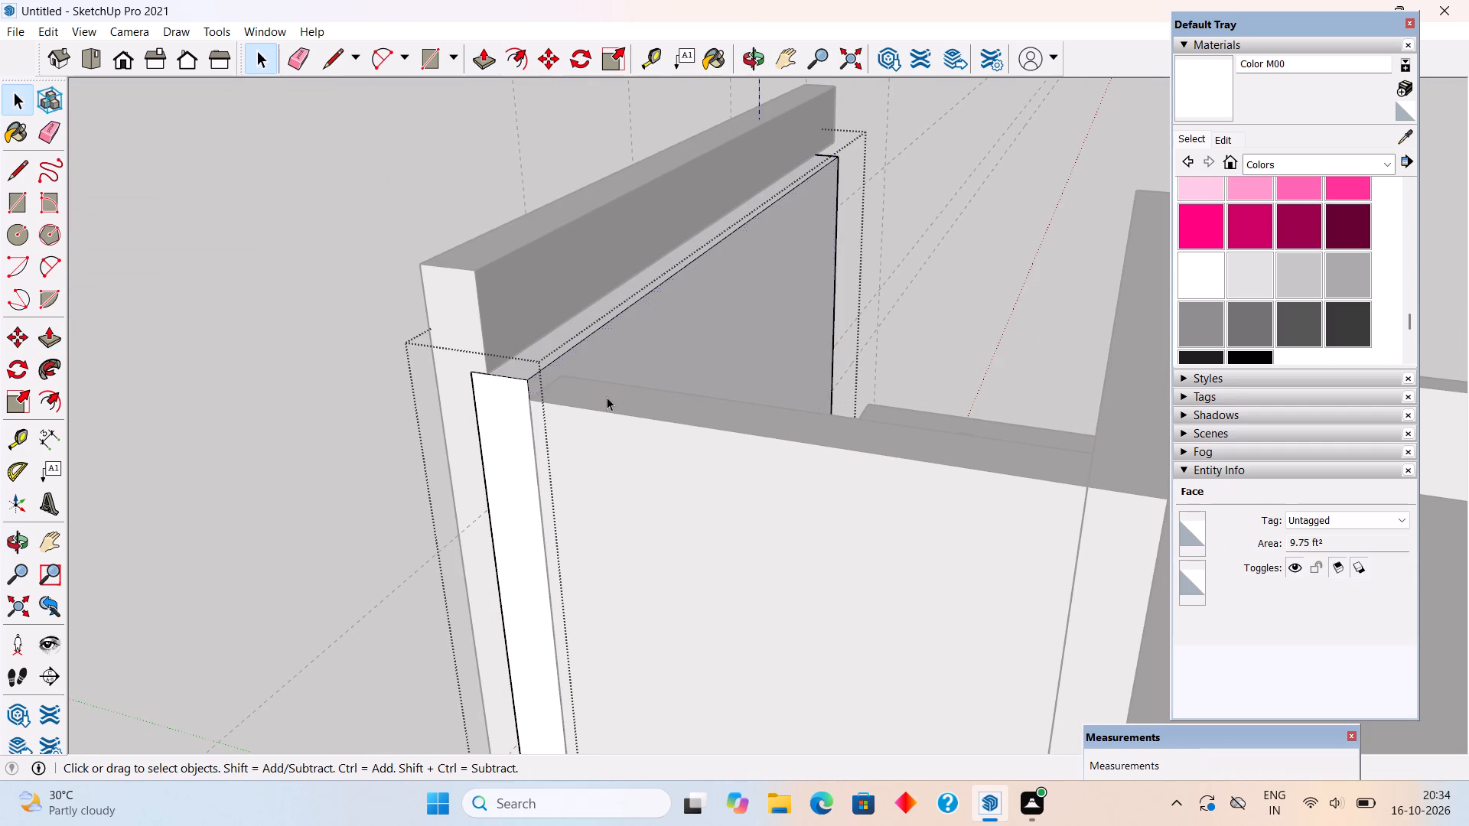
# Raise the top of the tower's end wall between the two side walls by 3" to match the raised wall.
pyautogui.tripleClick(607, 397)
pyautogui.press('p')
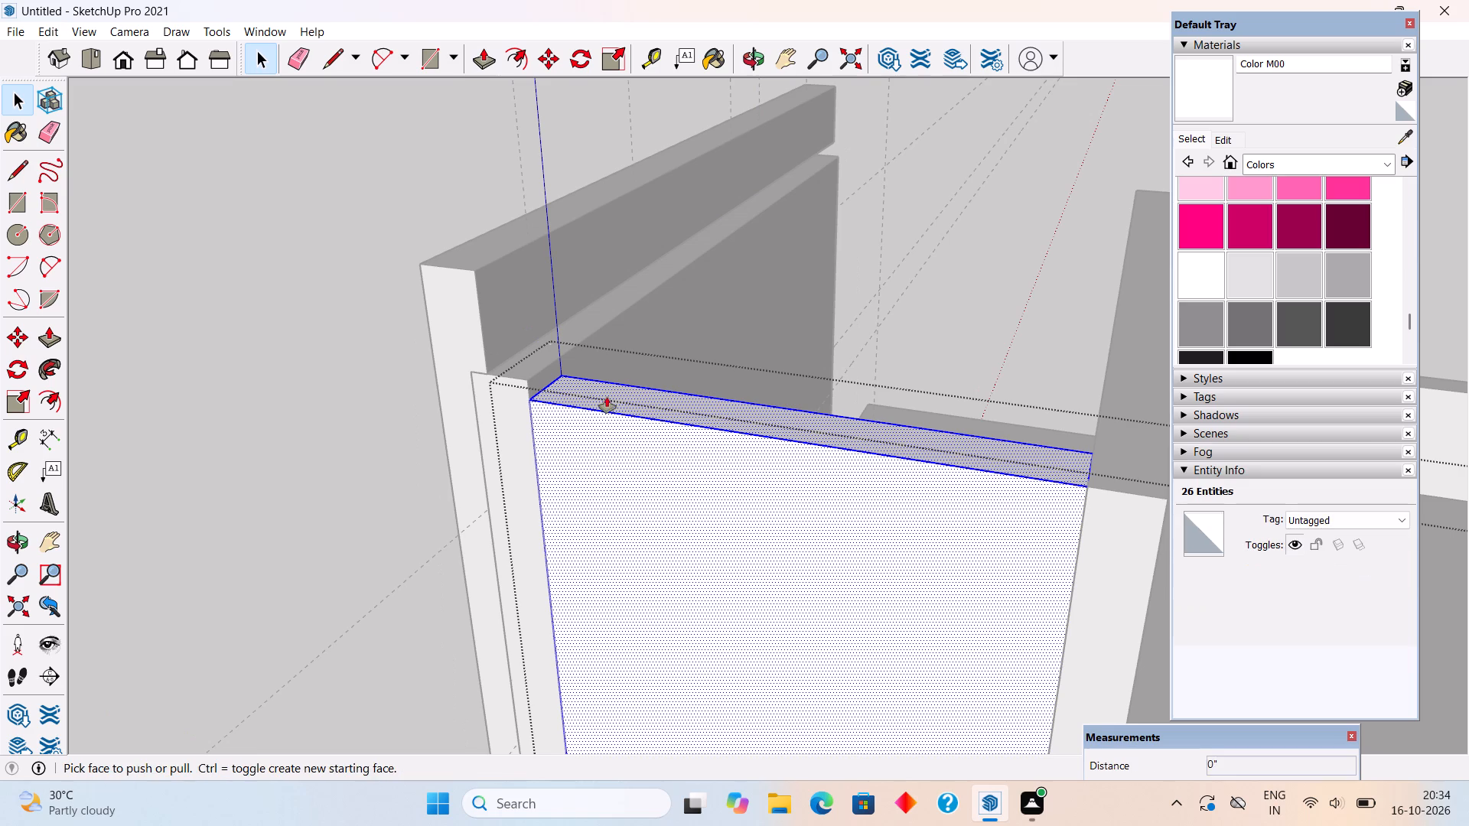
pyautogui.click(607, 397)
pyautogui.click(520, 375)
pyautogui.scroll(-5, 520, 375)
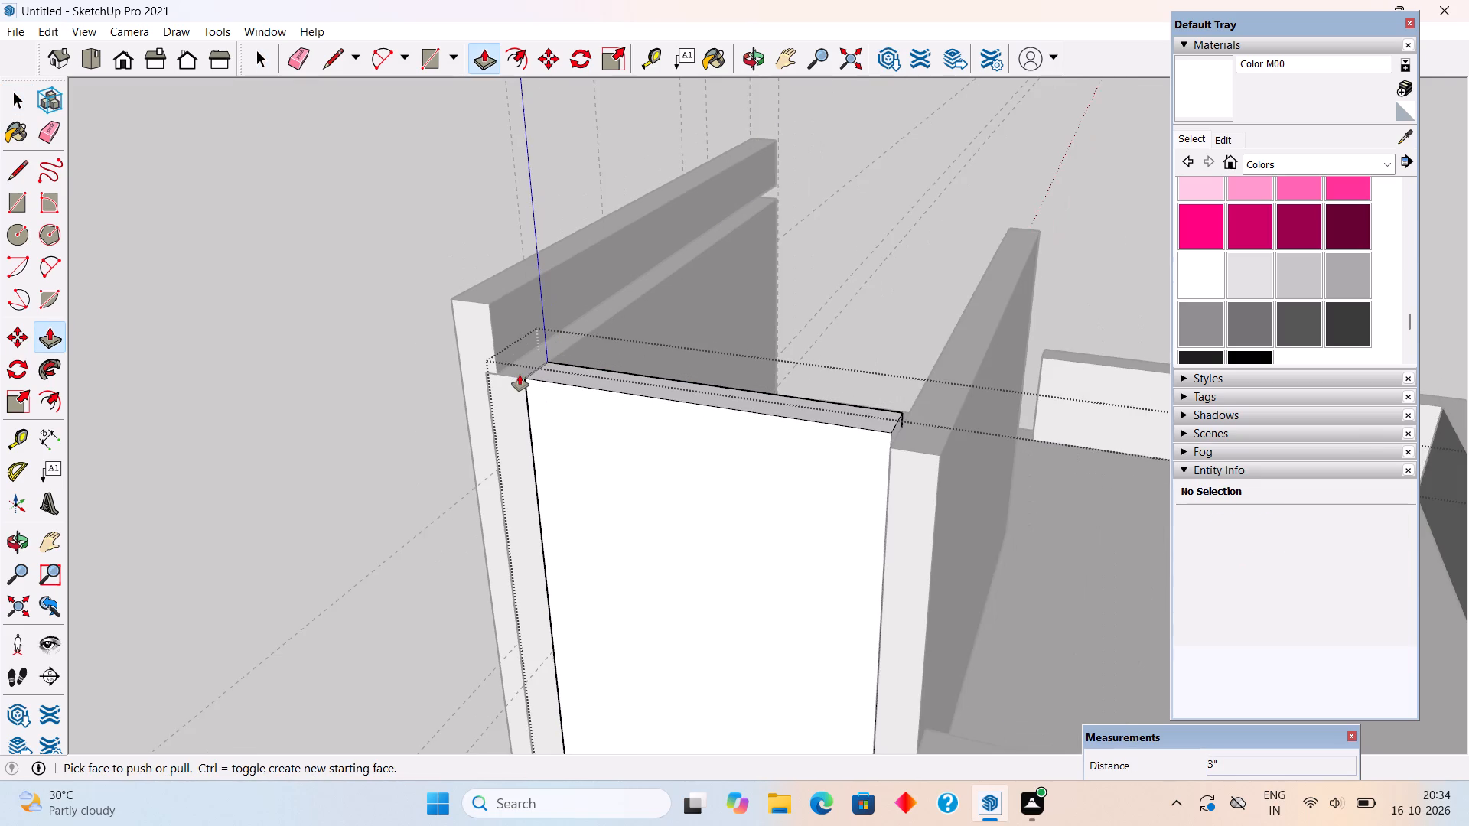
pyautogui.scroll(-1, 520, 375)
# Raise the top of the tower's terrace-side wall by 3" to the same level and leave the wall group.
pyautogui.press('space')
pyautogui.tripleClick(840, 435)
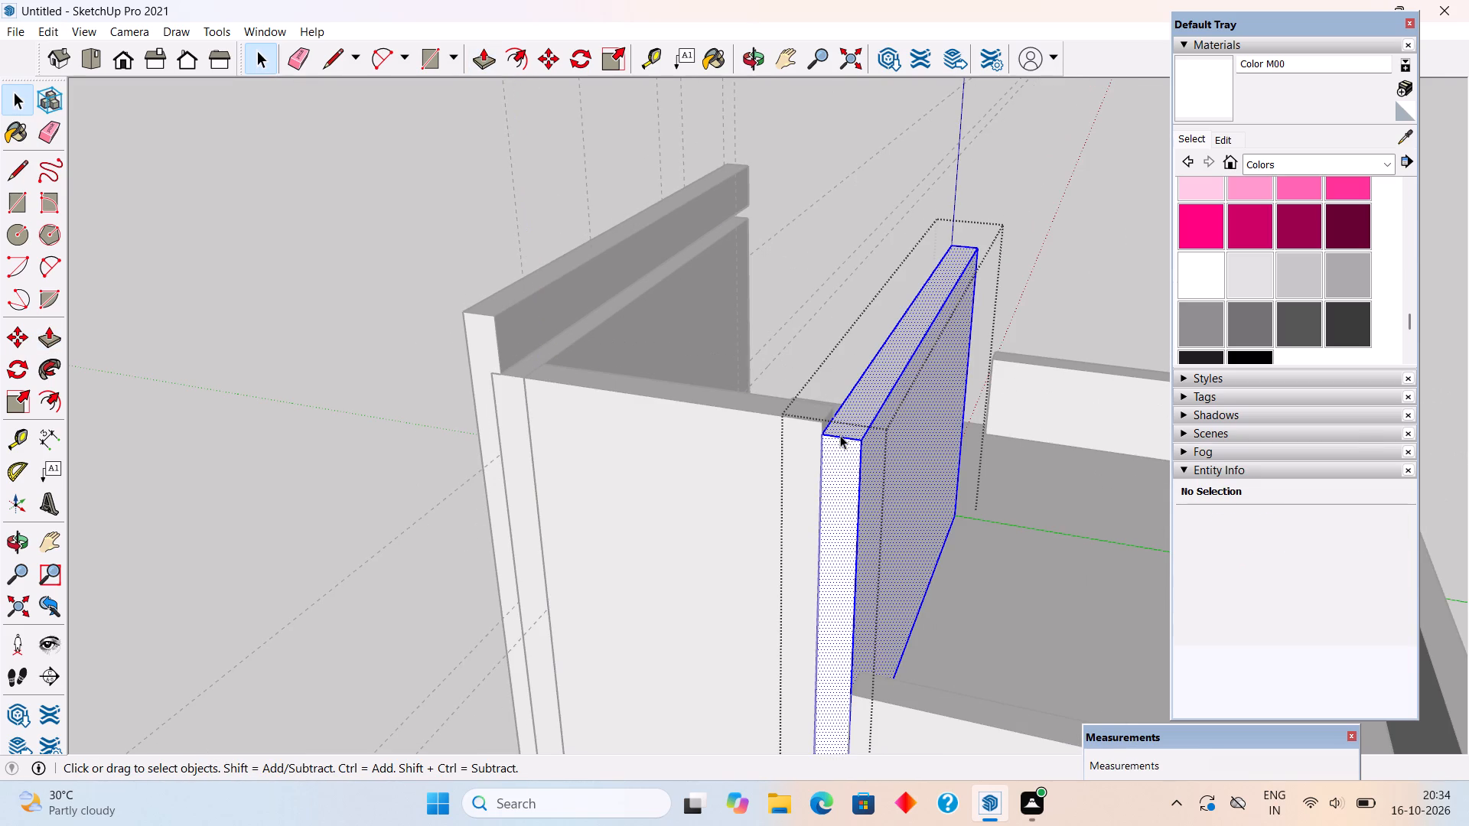
pyautogui.press('p')
pyautogui.click(852, 428)
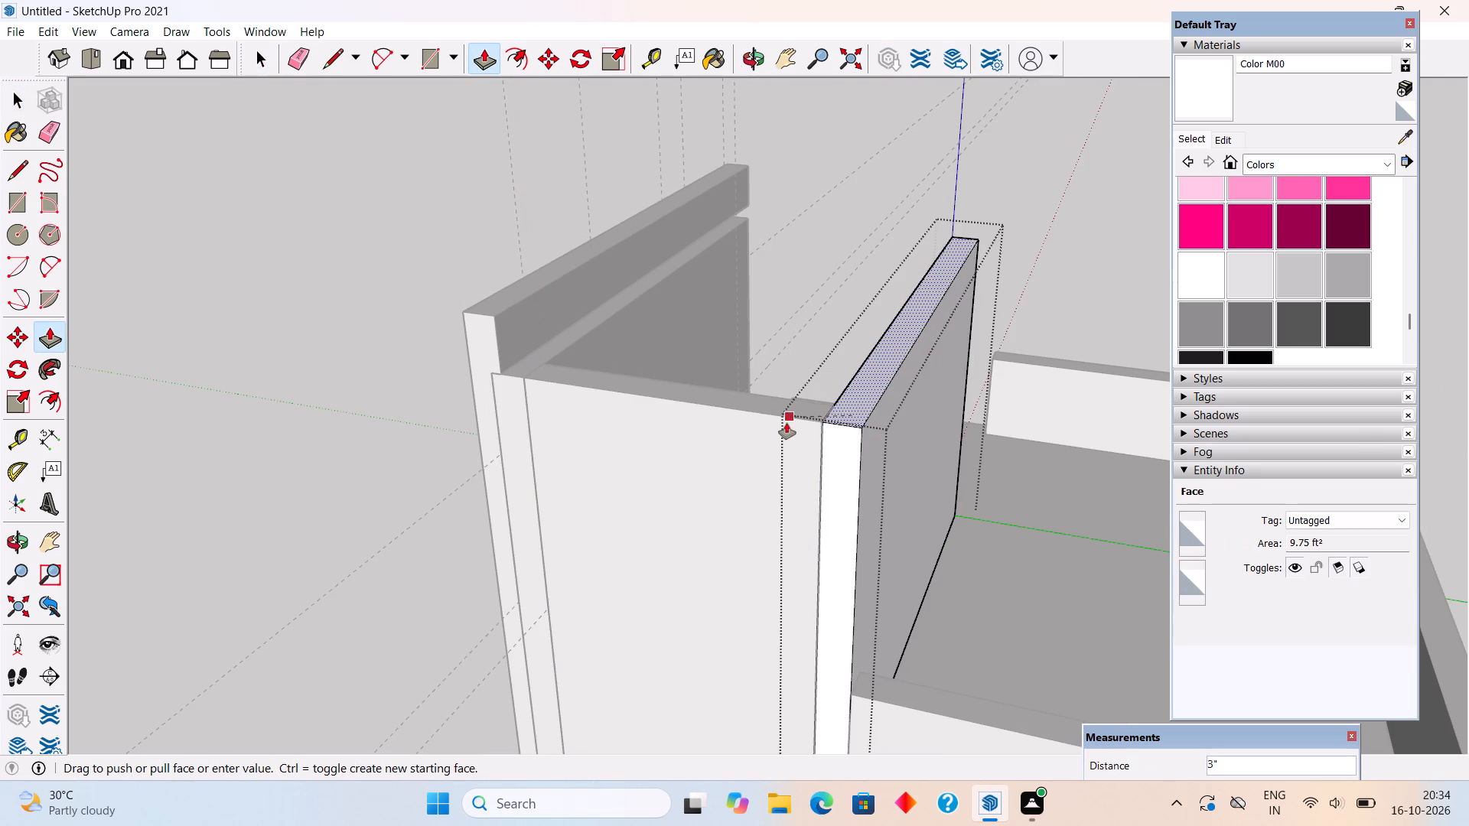
pyautogui.click(787, 423)
pyautogui.press('space')
pyautogui.click(433, 265)
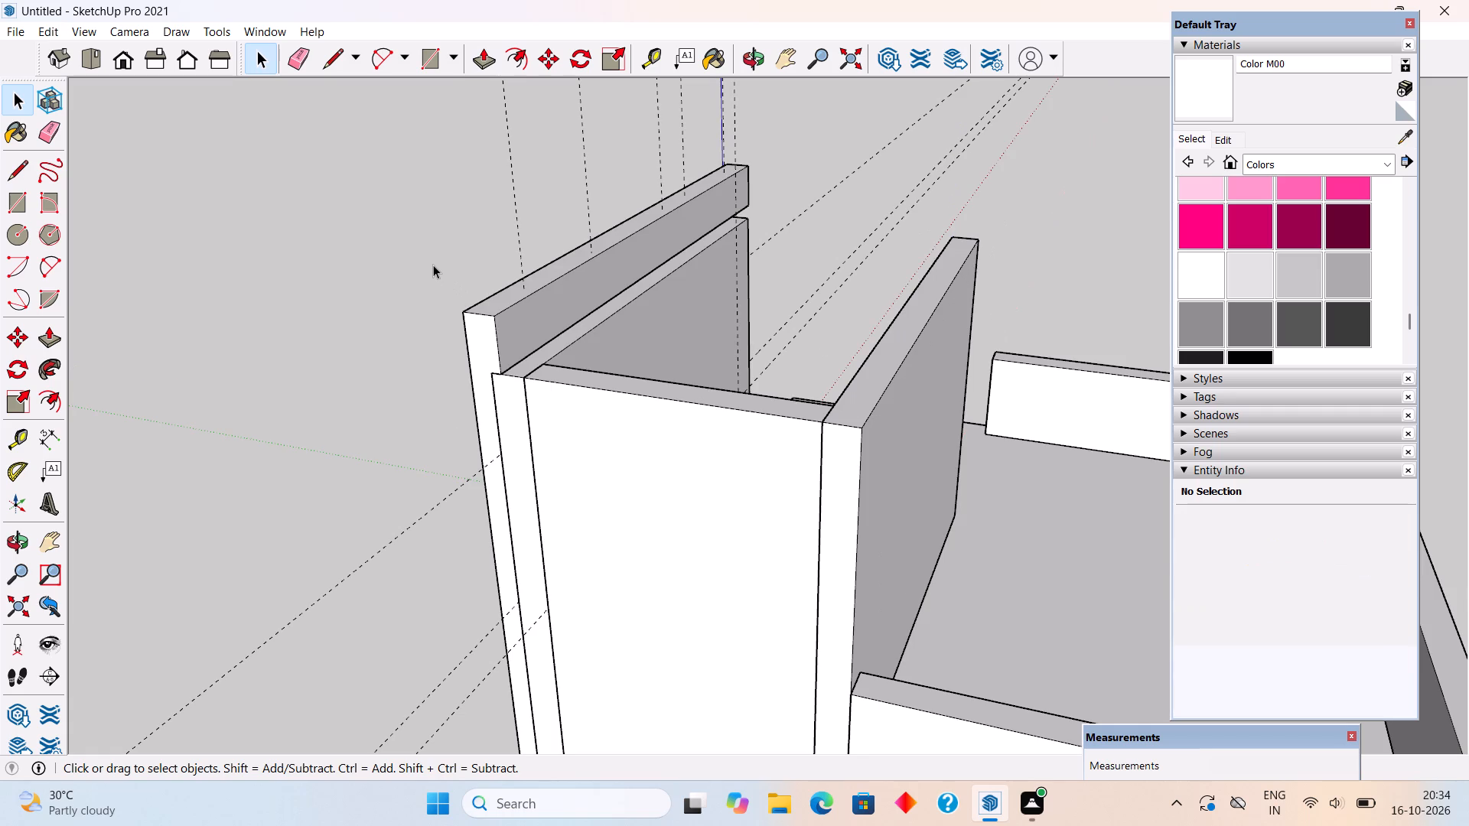
pyautogui.click(433, 265)
# Pull the roof slab's terrace-side face out 7' 6 3/8" over the tower to the outer face of the terrace-side wall.
pyautogui.moveTo(1001, 439); pyautogui.dragTo(738, 442, button='middle')
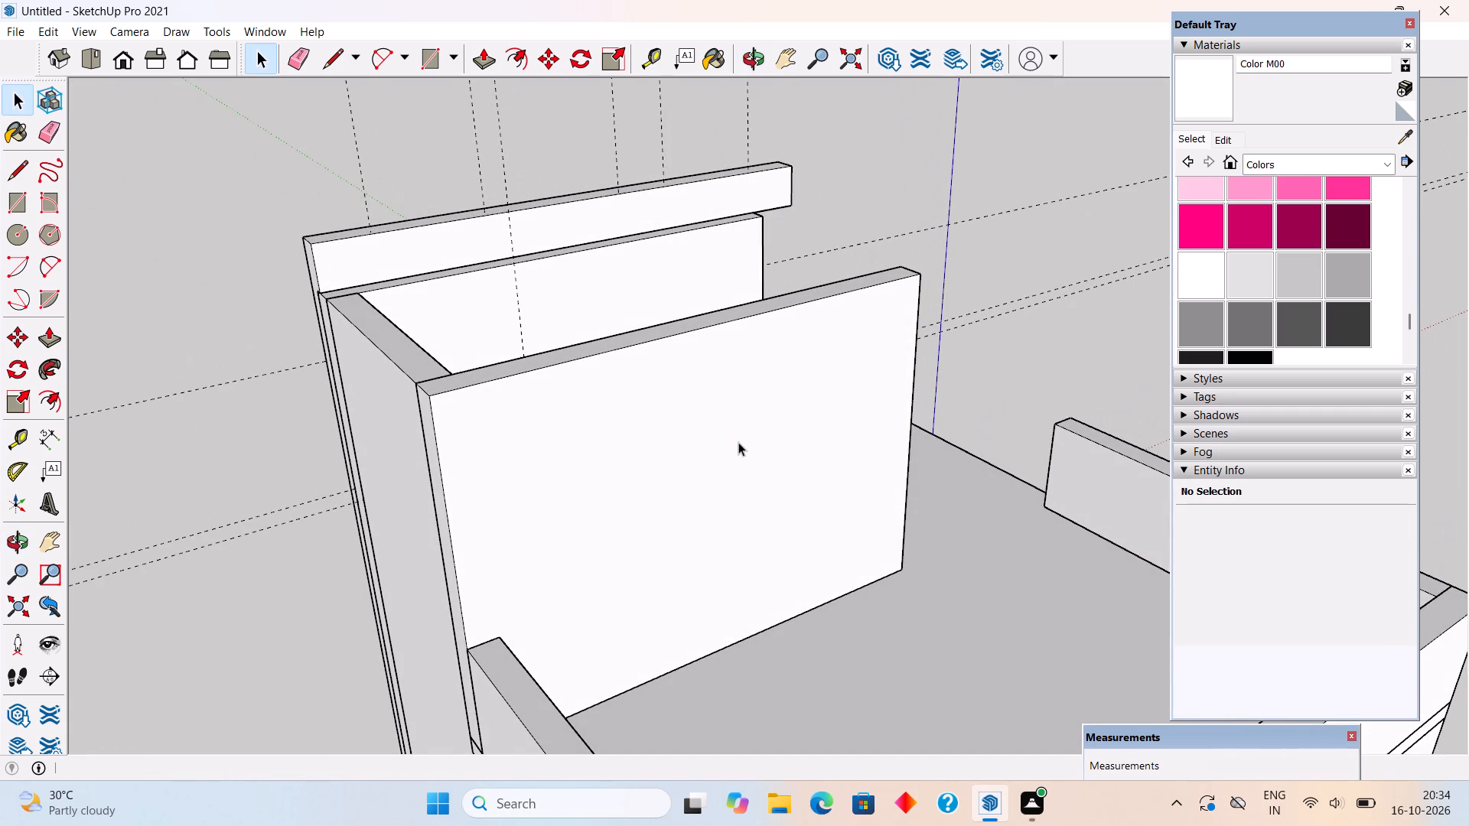
pyautogui.tripleClick(415, 234)
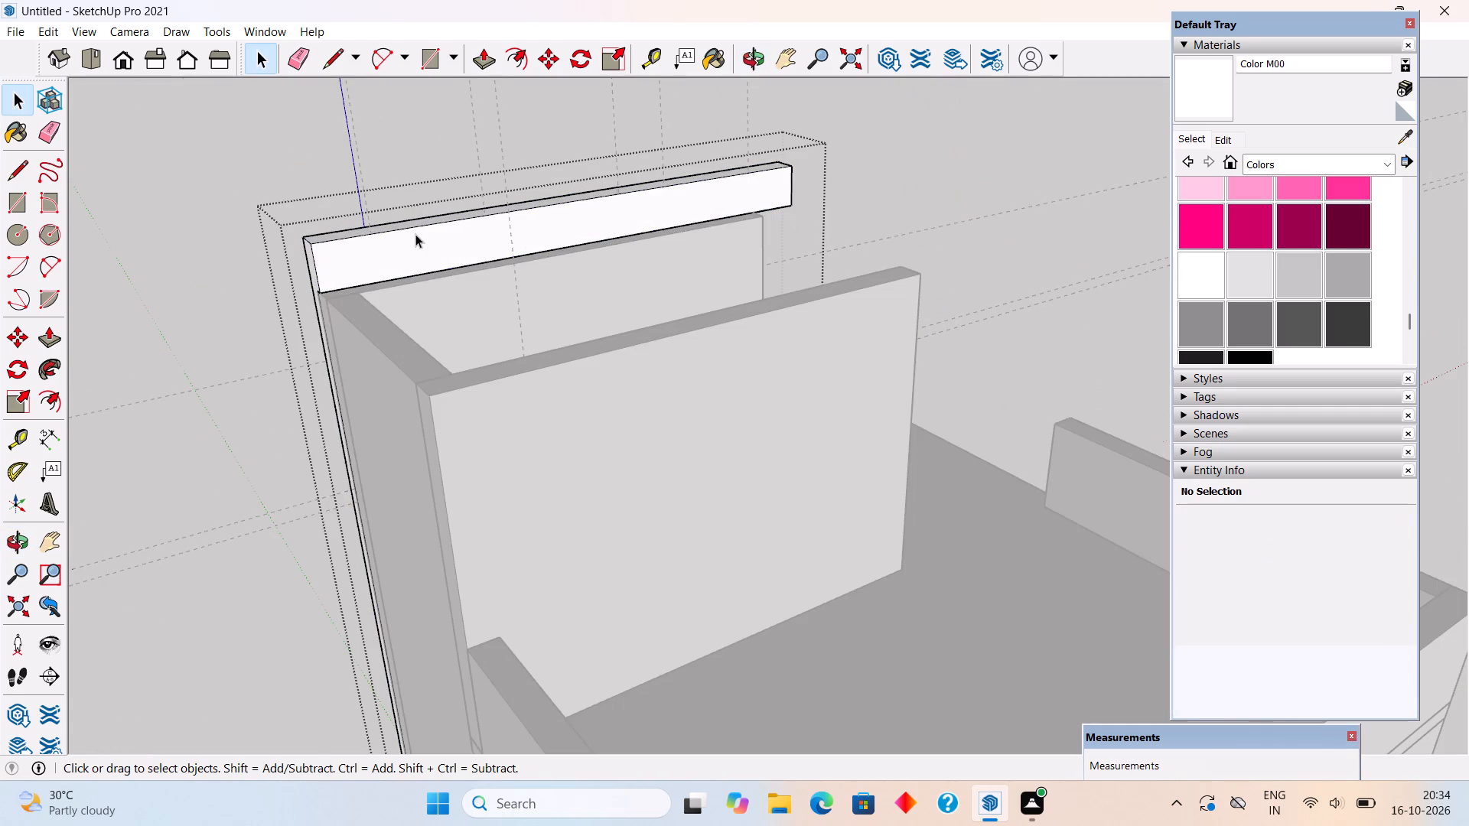
pyautogui.press('p')
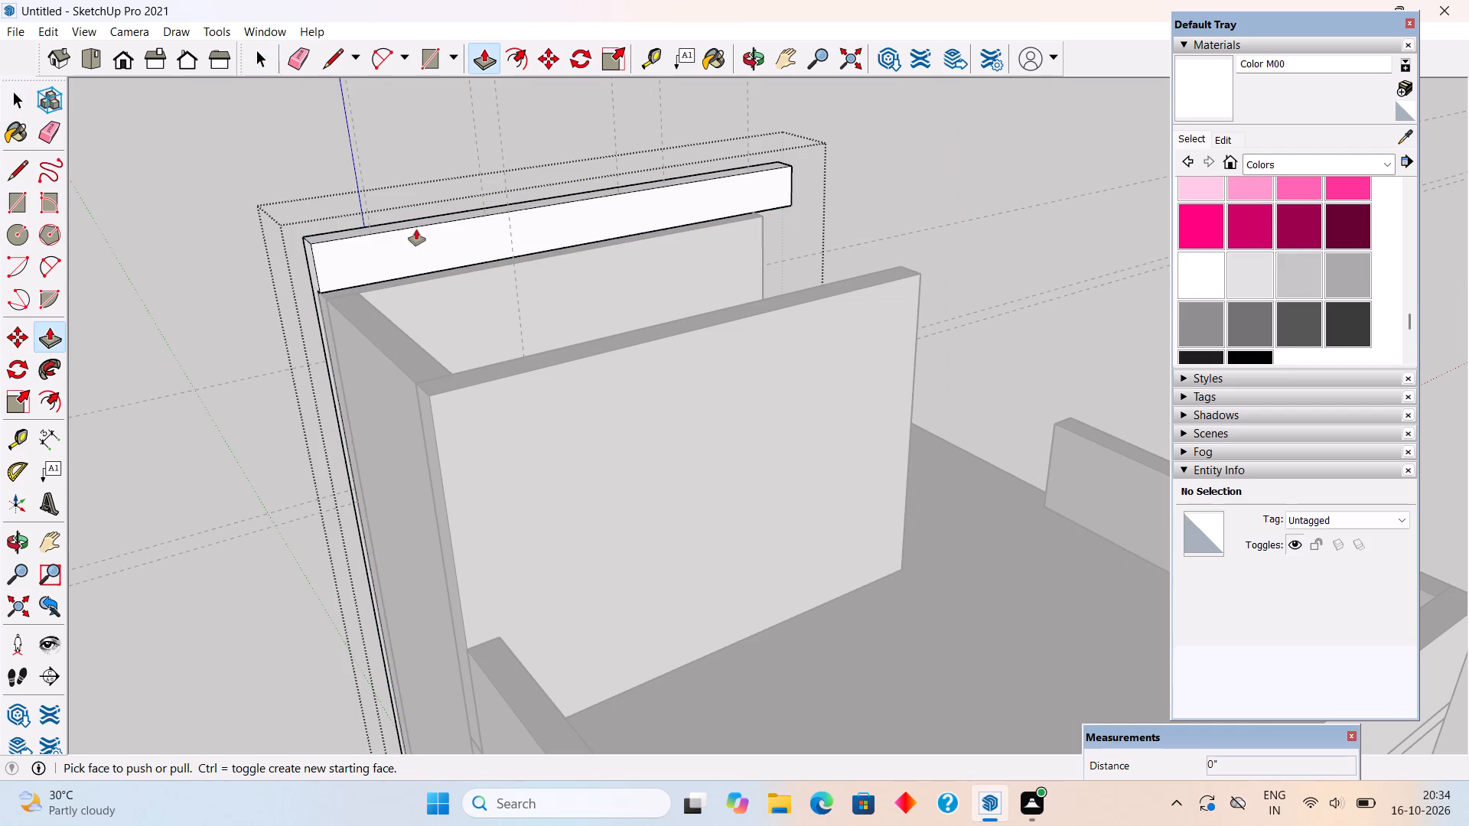
pyautogui.click(426, 246)
pyautogui.click(447, 450)
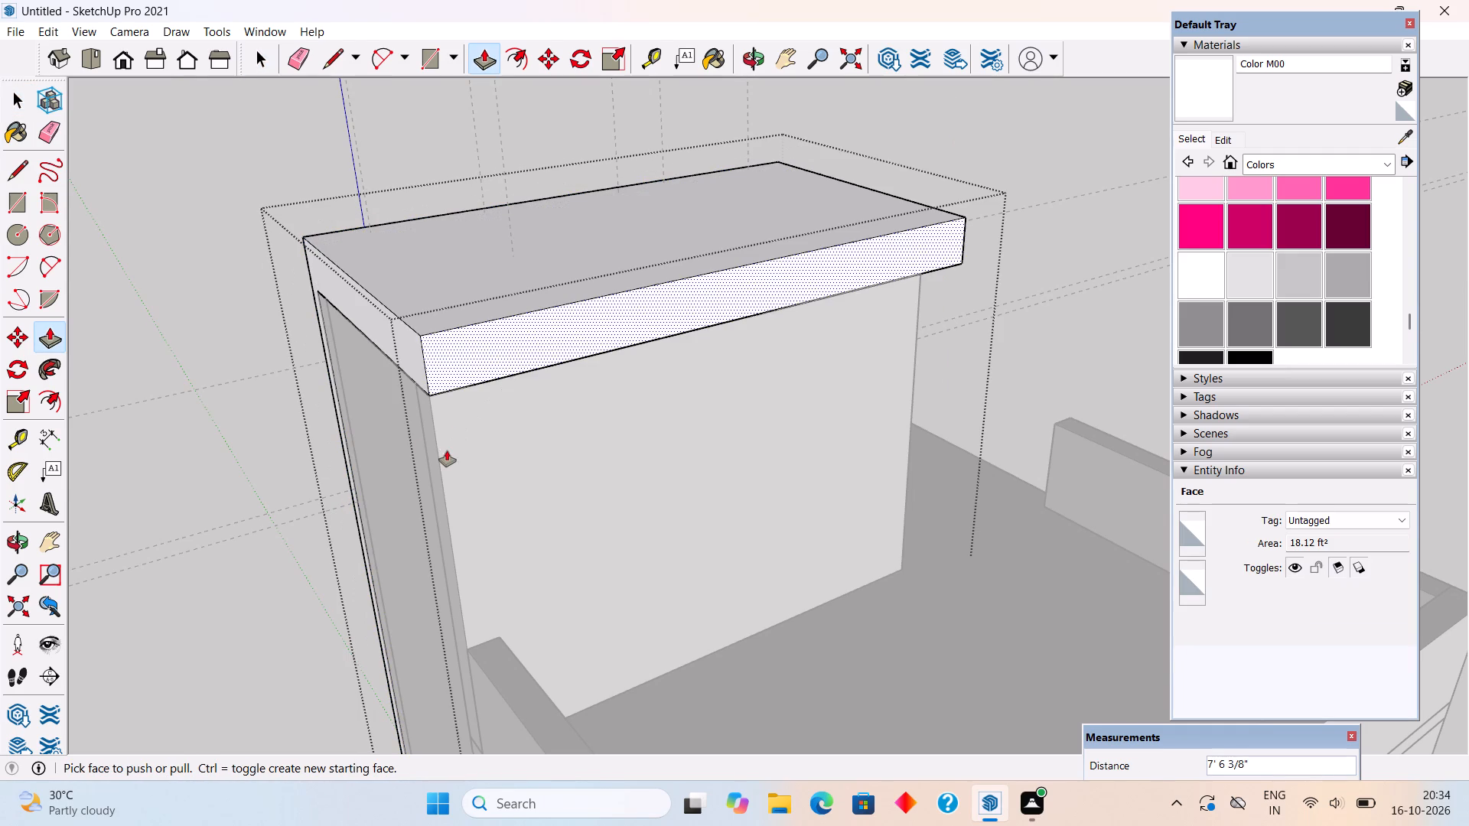
pyautogui.press('space')
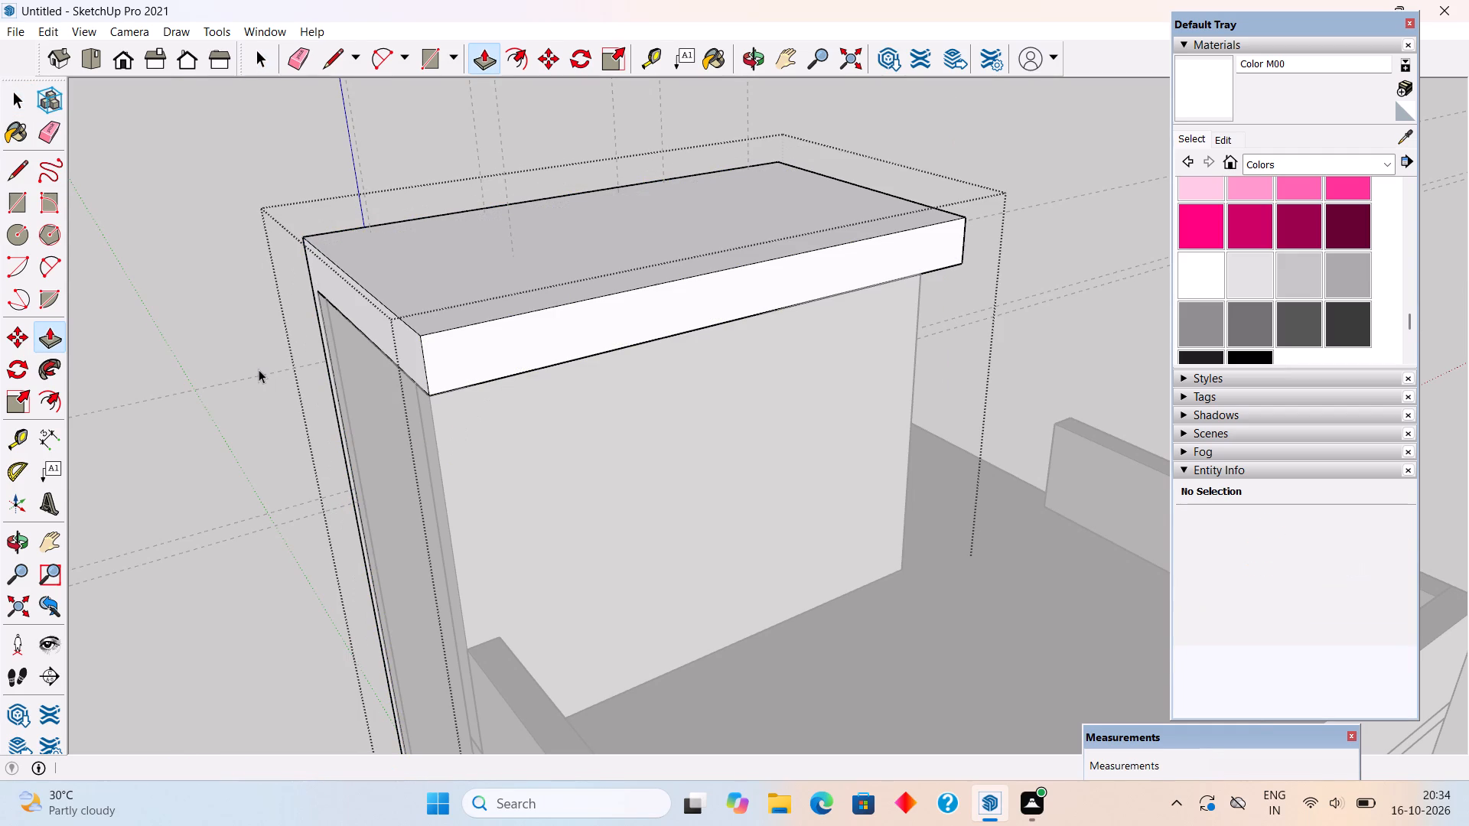
pyautogui.click(254, 327)
# Examine the tower, its roof frame and the leg's base from several sides.
pyautogui.scroll(-7, 254, 327)
pyautogui.moveTo(314, 428); pyautogui.dragTo(751, 483, button='middle')
pyautogui.scroll(-3, 751, 483)
pyautogui.scroll(-1, 669, 512)
pyautogui.moveTo(640, 531); pyautogui.dragTo(871, 358, button='middle')
pyautogui.scroll(-3, 871, 358)
pyautogui.moveTo(779, 546); pyautogui.dragTo(1047, 502, button='middle')
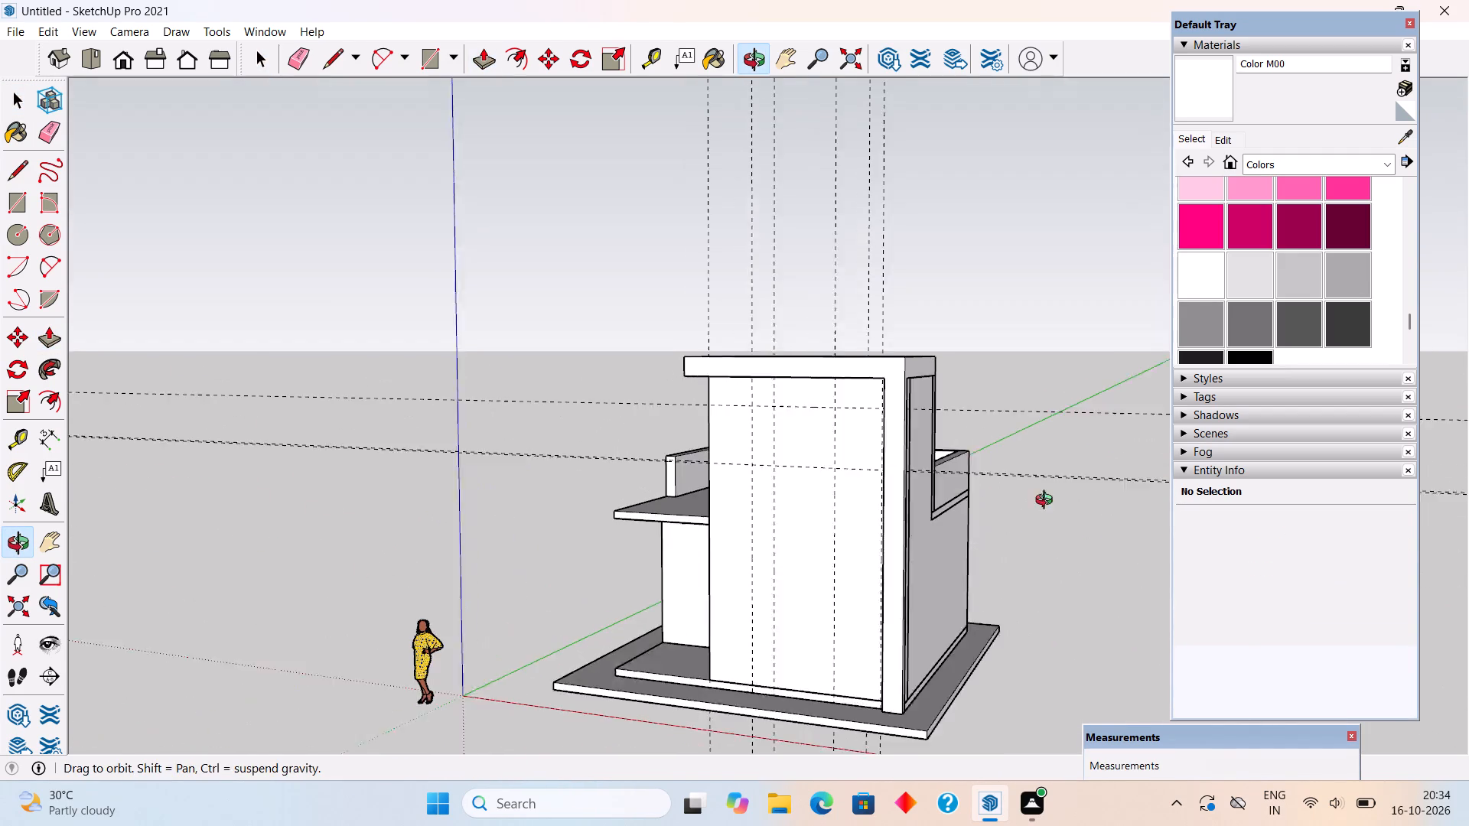
pyautogui.moveTo(1047, 502); pyautogui.dragTo(1062, 494, button='middle')
pyautogui.moveTo(850, 548); pyautogui.dragTo(1021, 573, button='middle')
pyautogui.scroll(-1, 912, 569)
pyautogui.scroll(2, 1022, 573)
pyautogui.scroll(2, 956, 587)
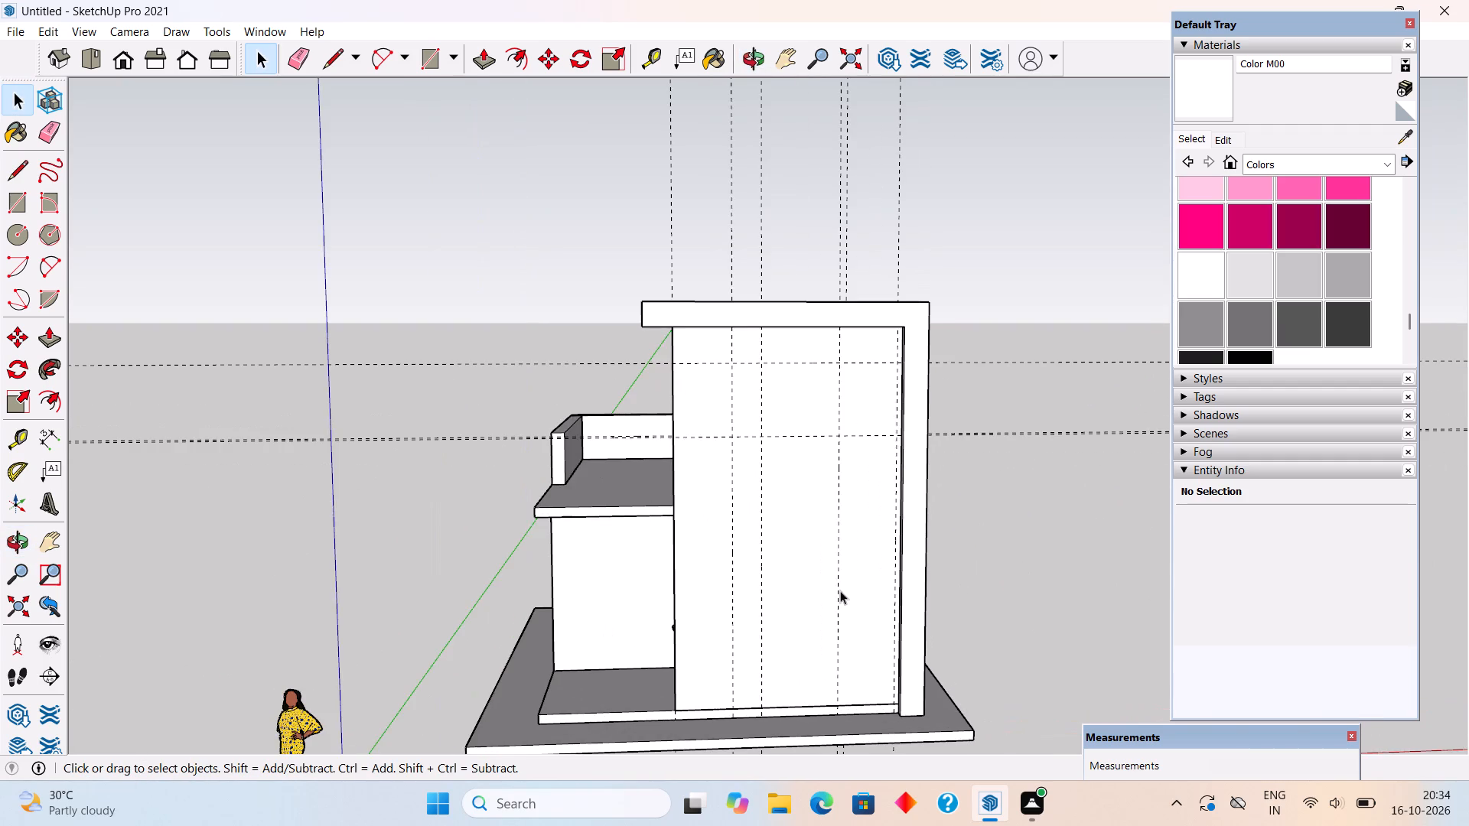
pyautogui.moveTo(840, 592); pyautogui.dragTo(961, 699, button='middle')
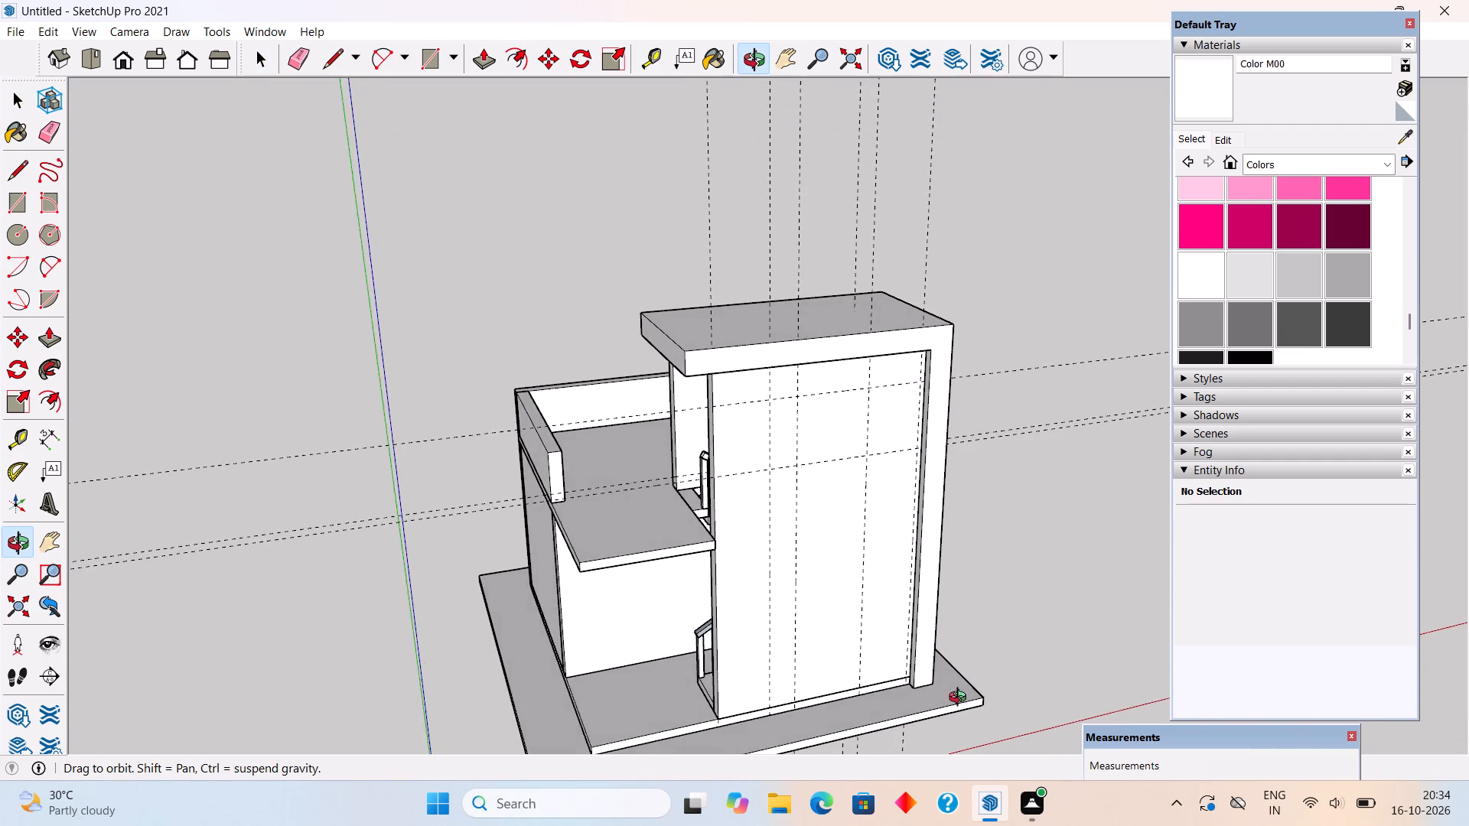
pyautogui.moveTo(961, 699); pyautogui.dragTo(808, 704, button='middle')
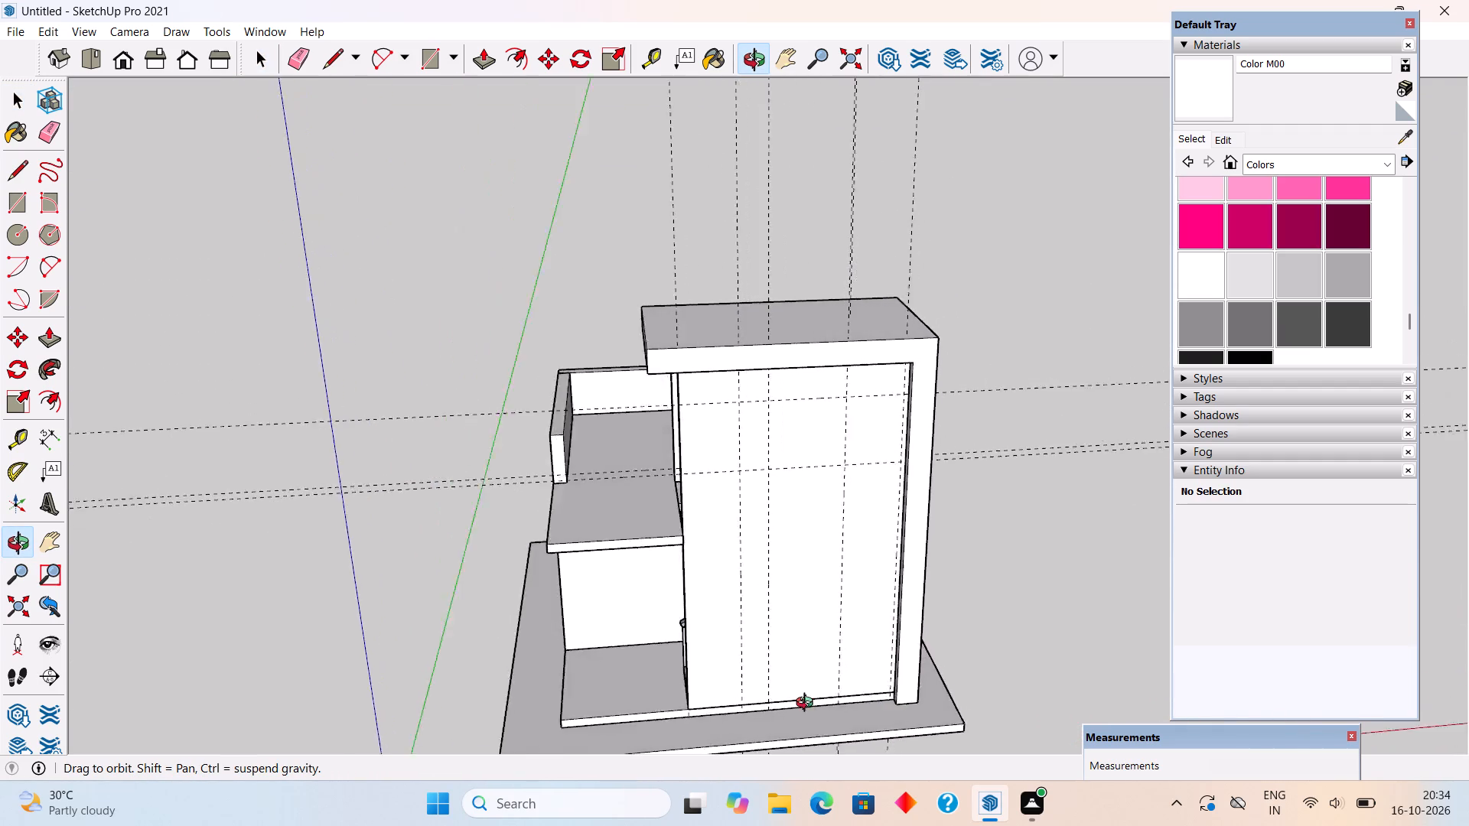
pyautogui.moveTo(808, 704); pyautogui.dragTo(842, 568, button='middle')
pyautogui.scroll(-2, 845, 566)
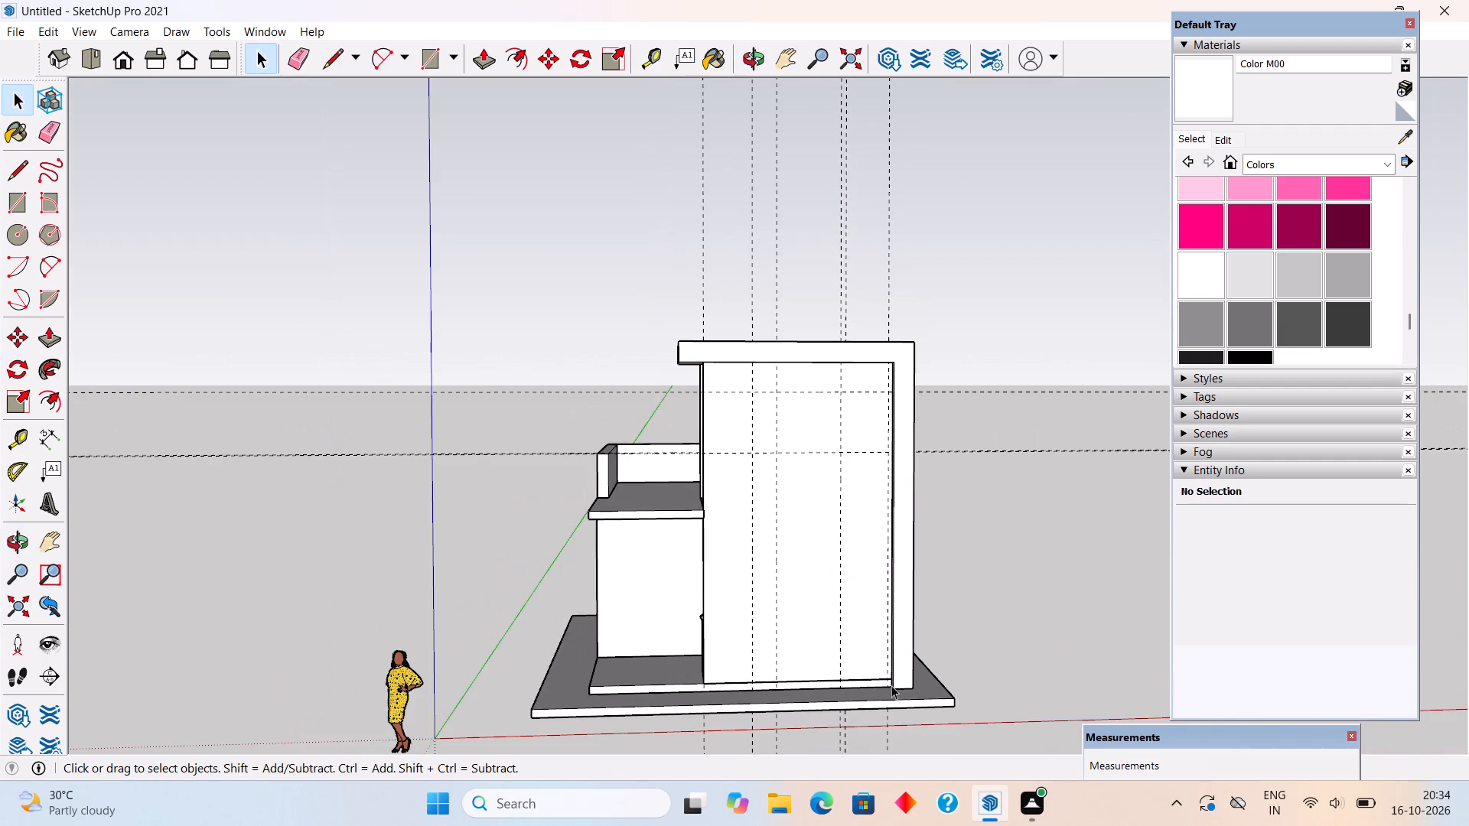
pyautogui.scroll(6, 891, 685)
pyautogui.moveTo(902, 711); pyautogui.dragTo(904, 746, button='middle')
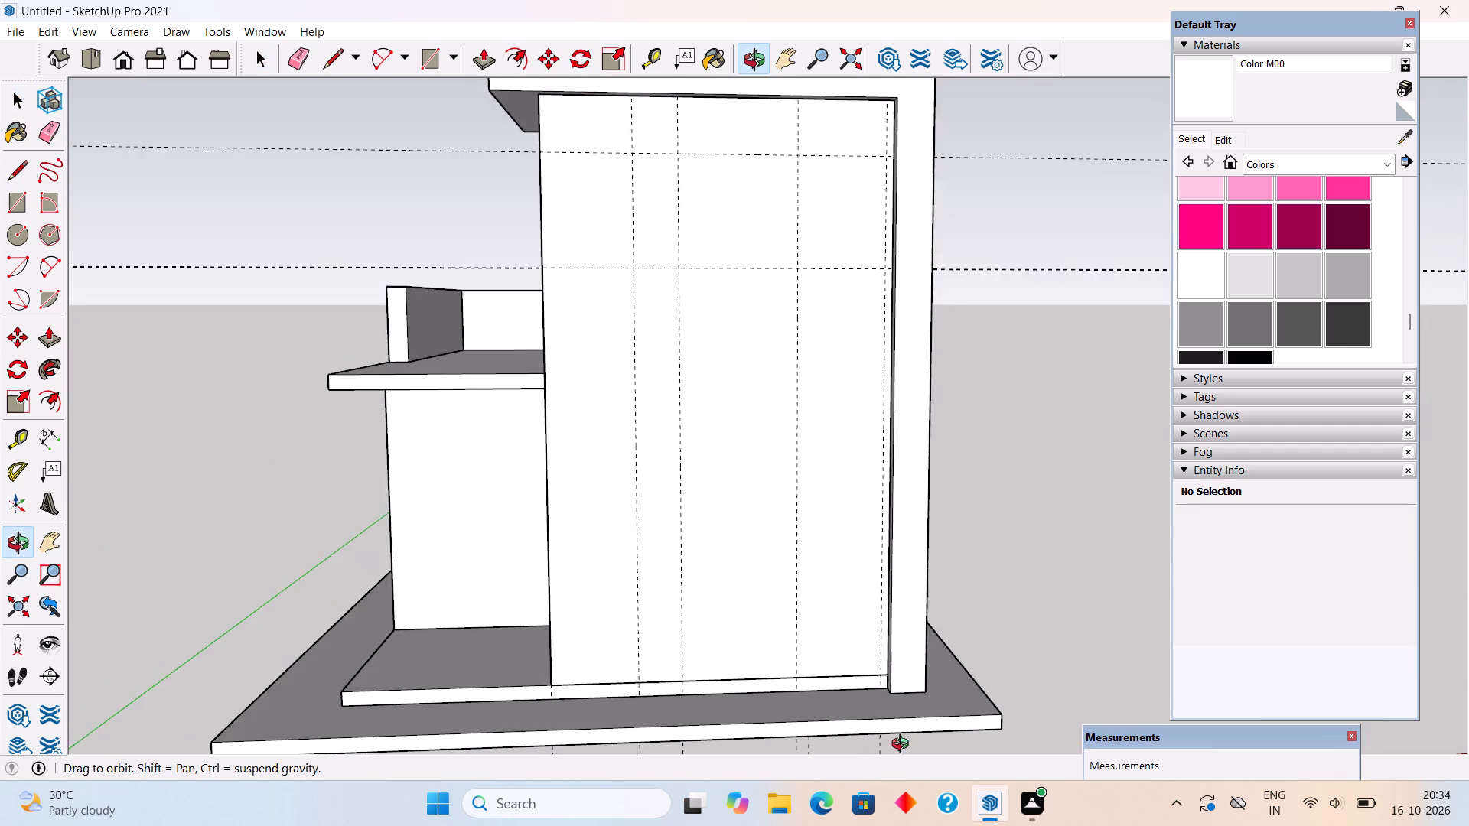
pyautogui.moveTo(904, 746); pyautogui.dragTo(914, 764, button='middle')
pyautogui.scroll(-2, 915, 735)
pyautogui.scroll(1, 909, 512)
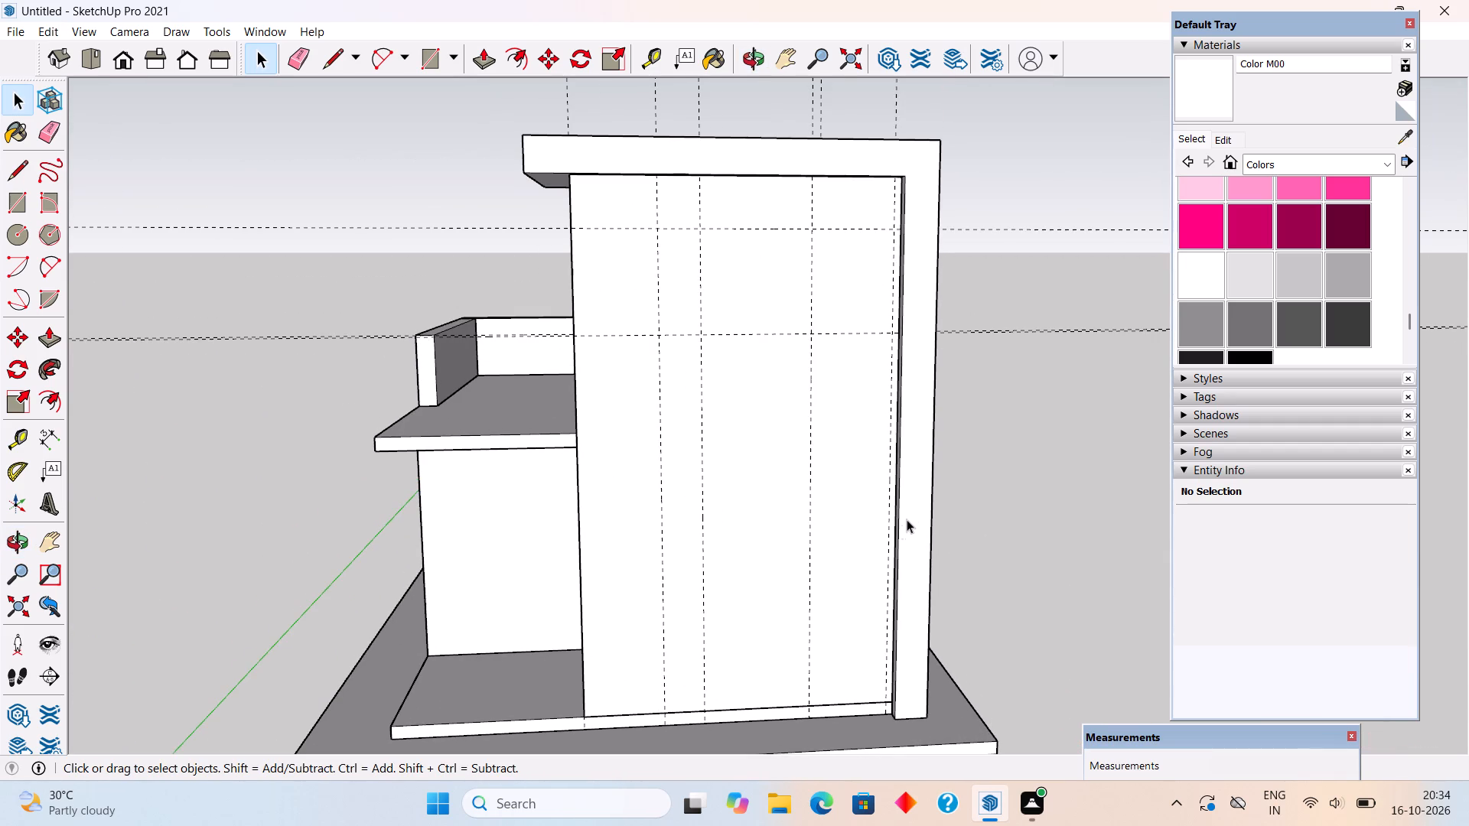
pyautogui.moveTo(903, 561); pyautogui.dragTo(944, 569, button='middle')
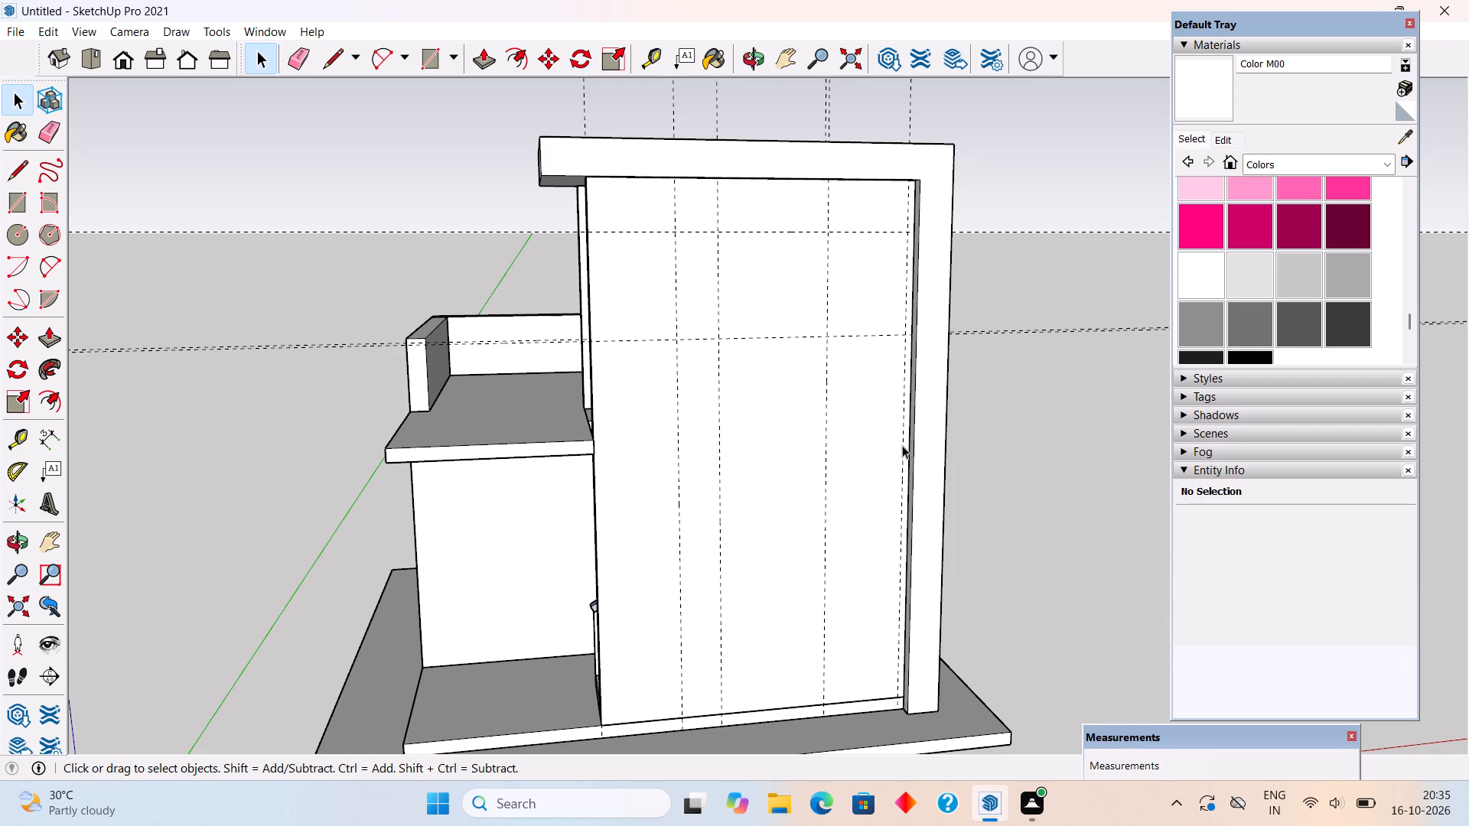
# Draw a 4' by 20' 4 3/16" rectangle between the vertical guides on the tower's large wall, from slab underside to wall base.
pyautogui.moveTo(822, 319); pyautogui.dragTo(743, 131, button='middle')
pyautogui.moveTo(744, 264); pyautogui.dragTo(727, 203, button='middle')
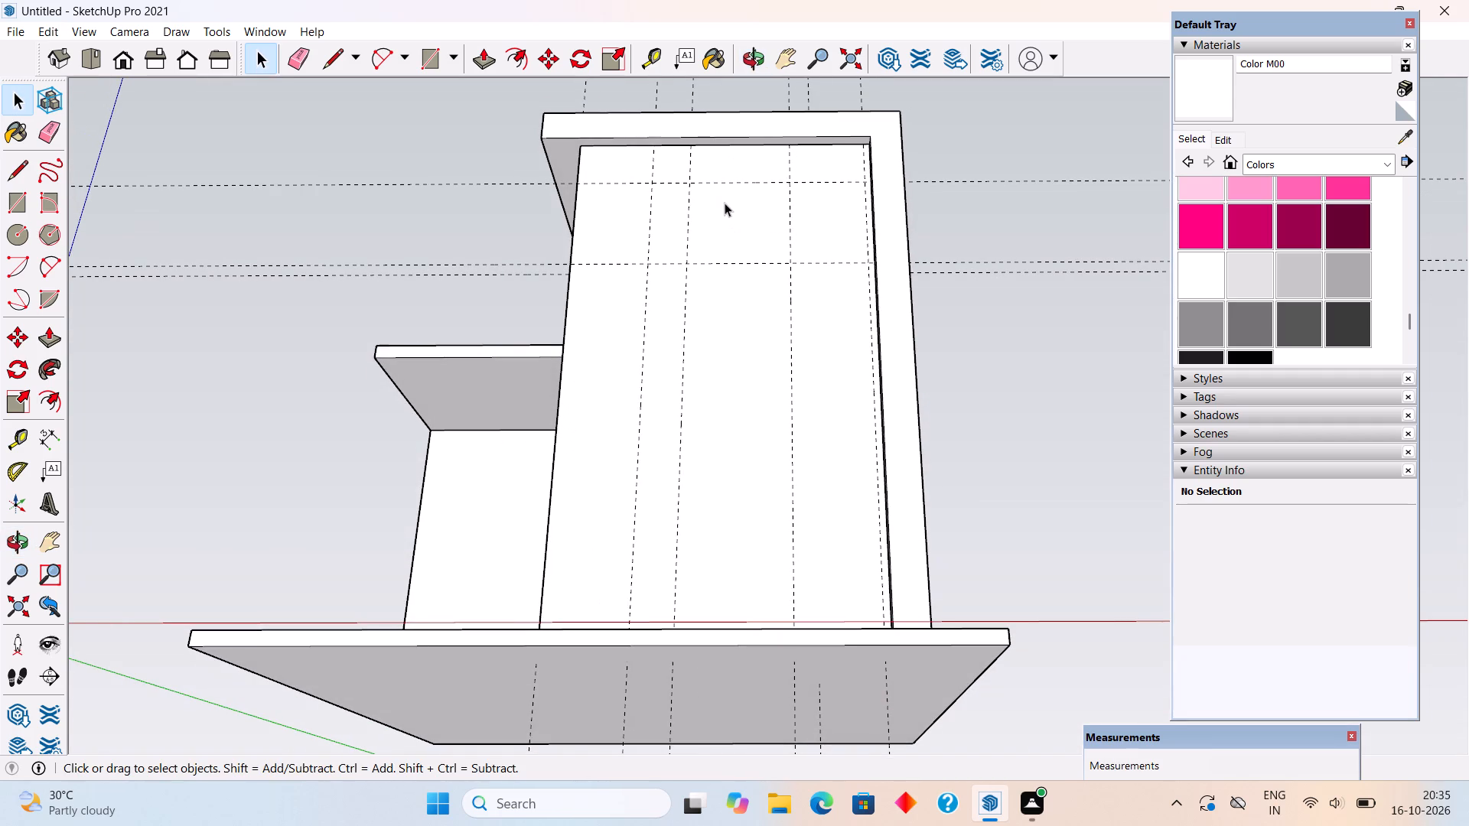
pyautogui.press('r')
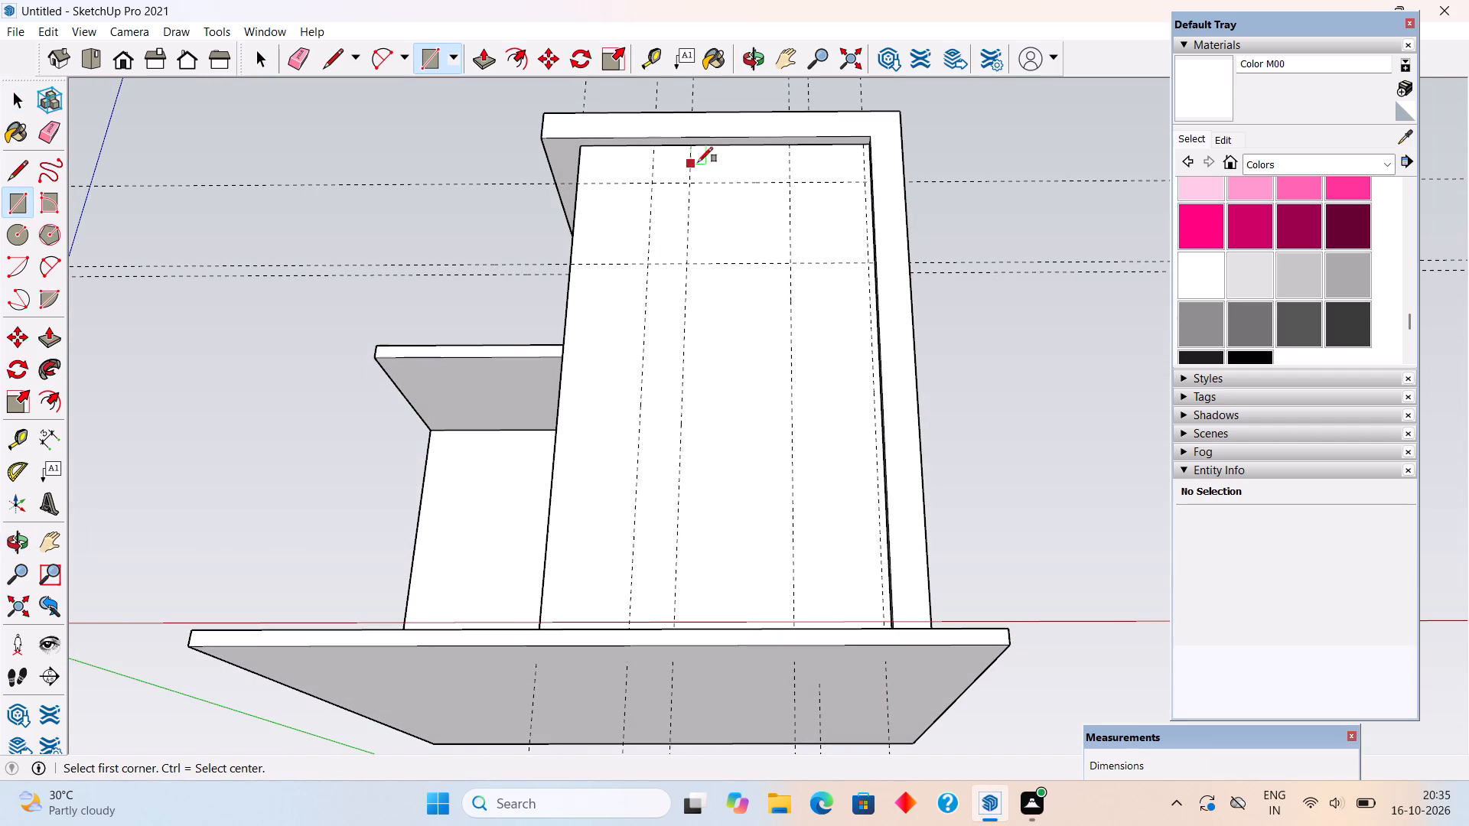
pyautogui.click(693, 143)
pyautogui.moveTo(728, 311); pyautogui.dragTo(816, 597, button='middle')
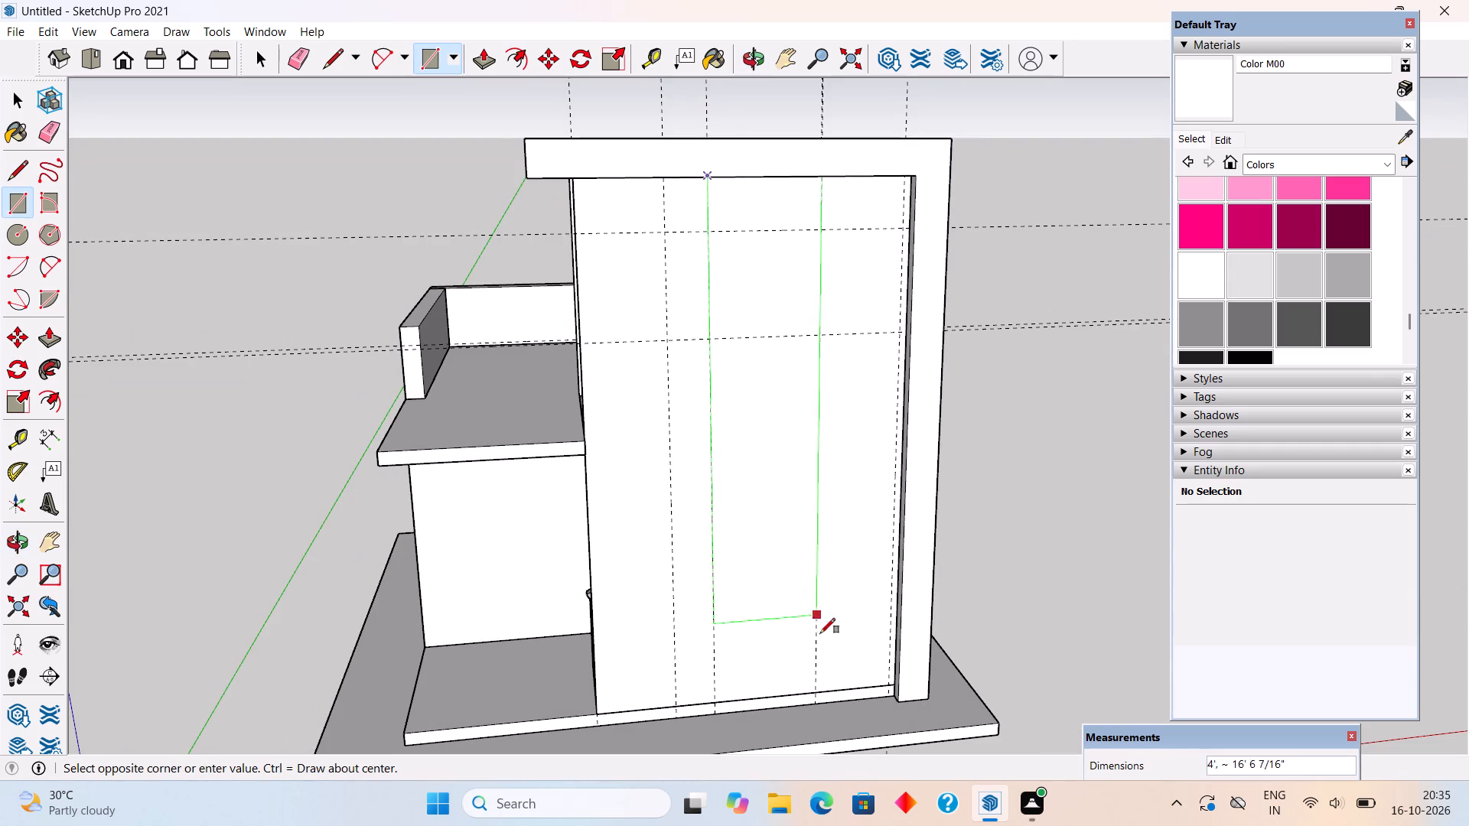
pyautogui.click(813, 702)
# Pull the tall rectangle 3" out from the tower wall.
pyautogui.press('p')
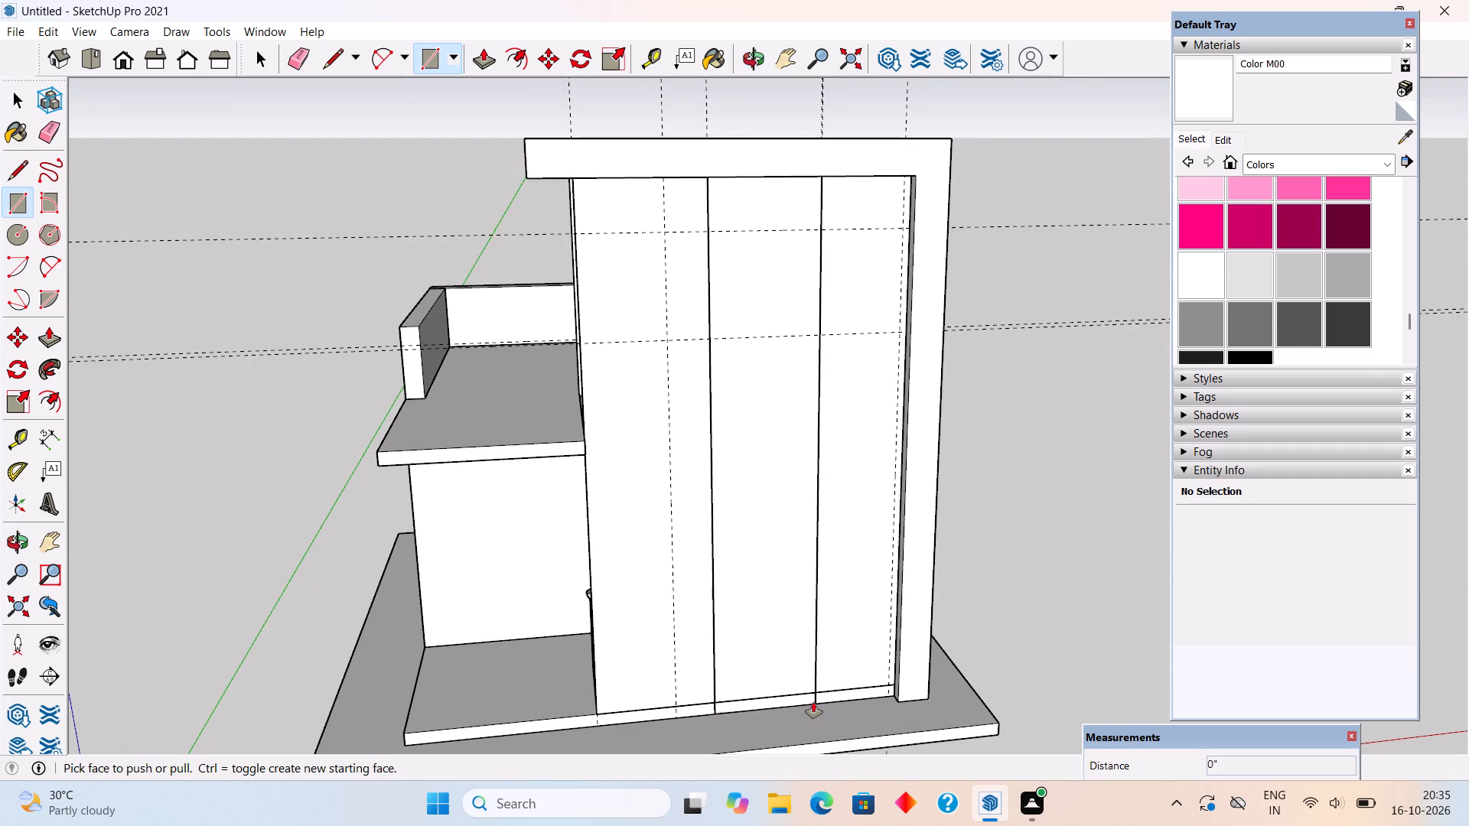
pyautogui.click(806, 668)
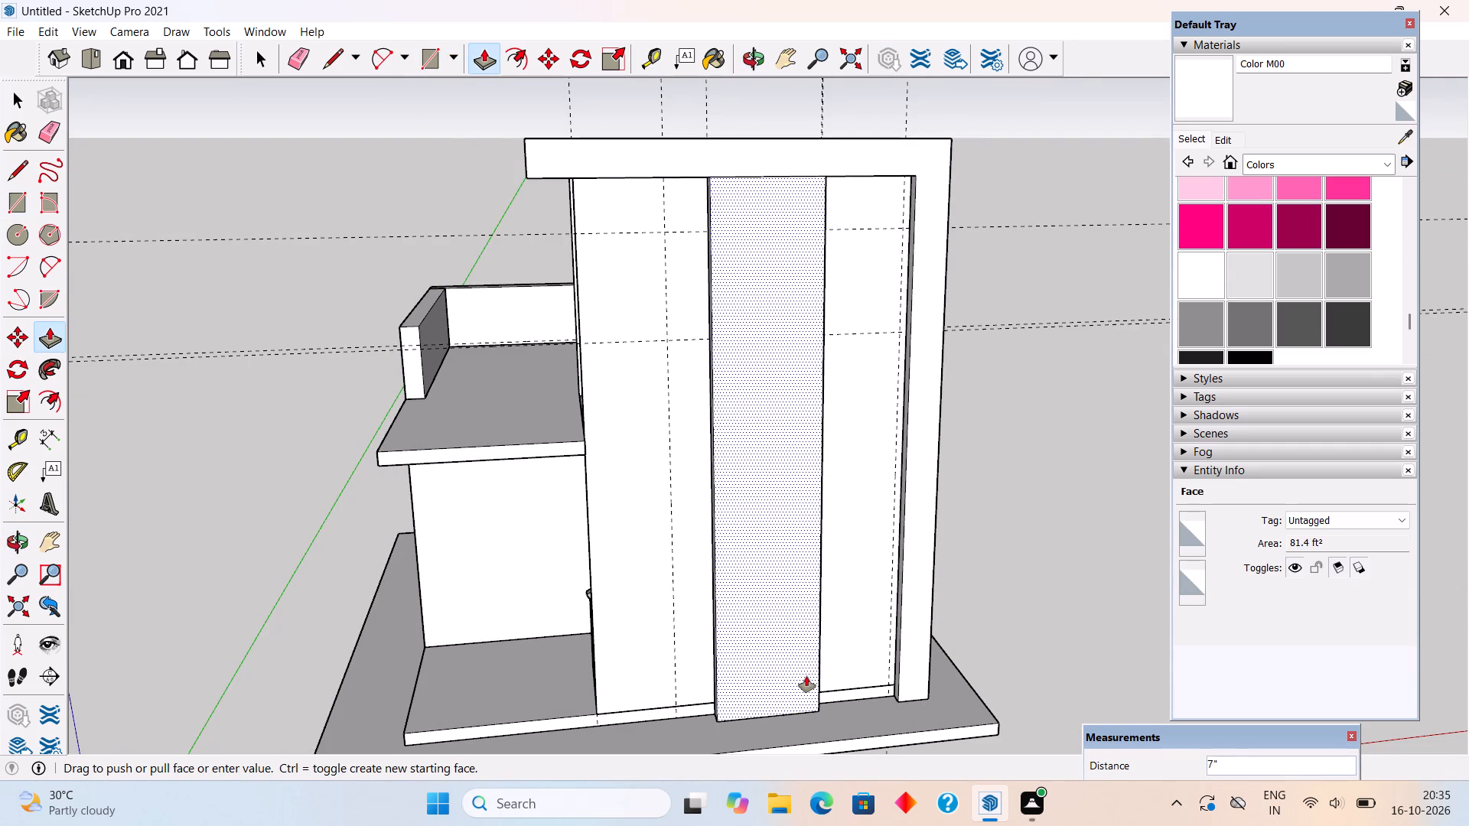
pyautogui.write('3"')
pyautogui.press('Return')
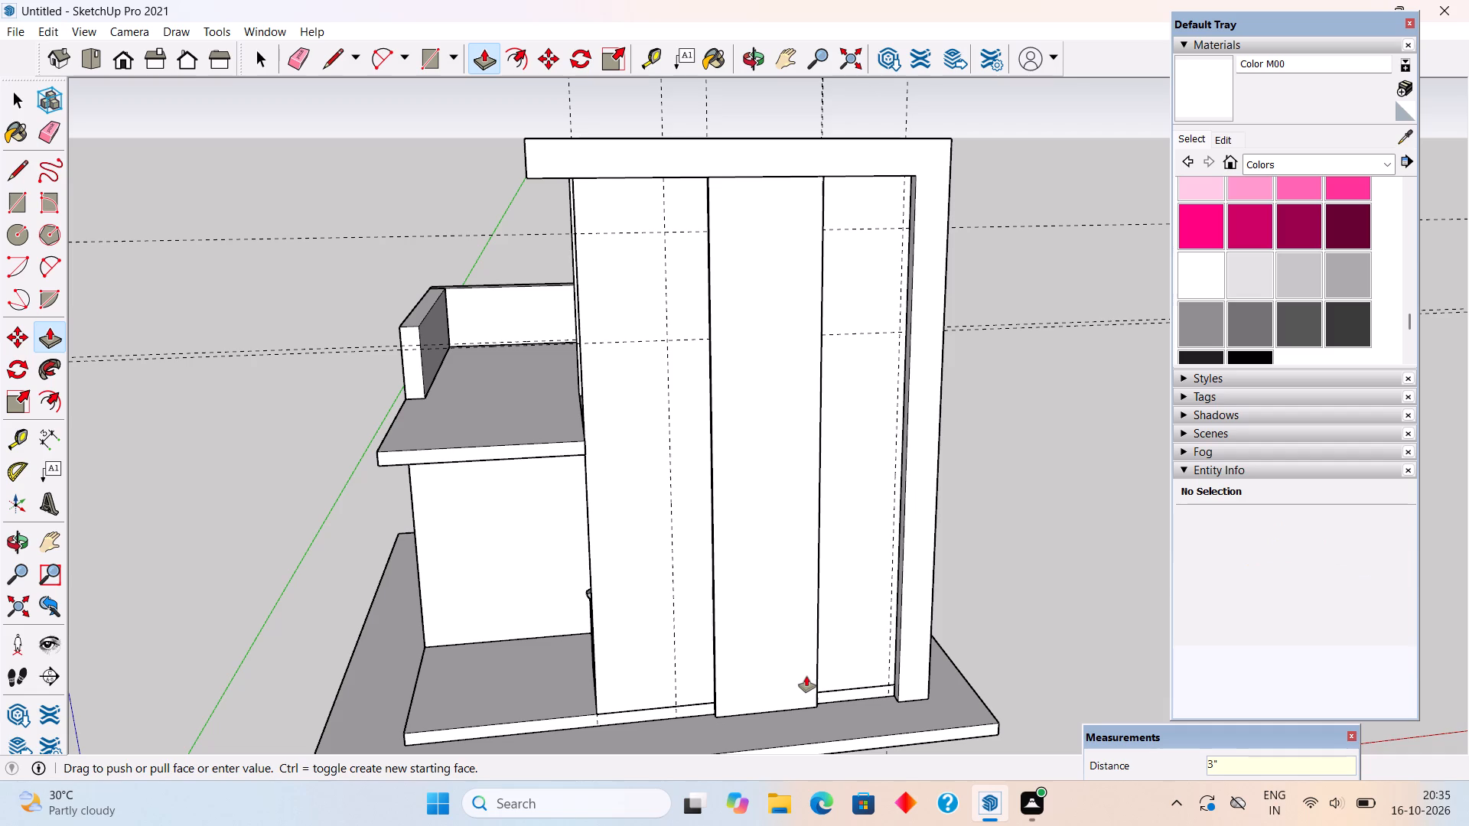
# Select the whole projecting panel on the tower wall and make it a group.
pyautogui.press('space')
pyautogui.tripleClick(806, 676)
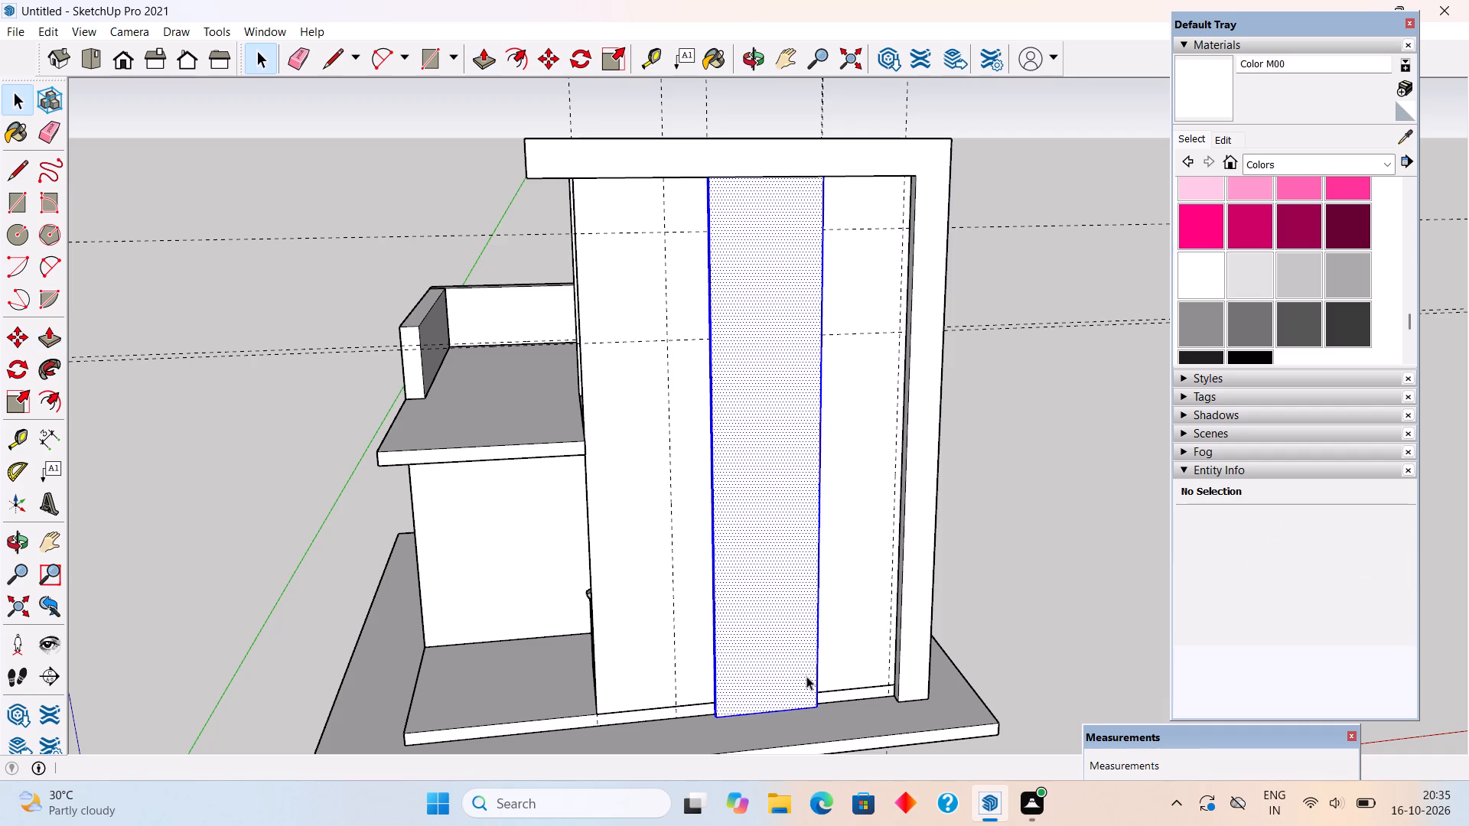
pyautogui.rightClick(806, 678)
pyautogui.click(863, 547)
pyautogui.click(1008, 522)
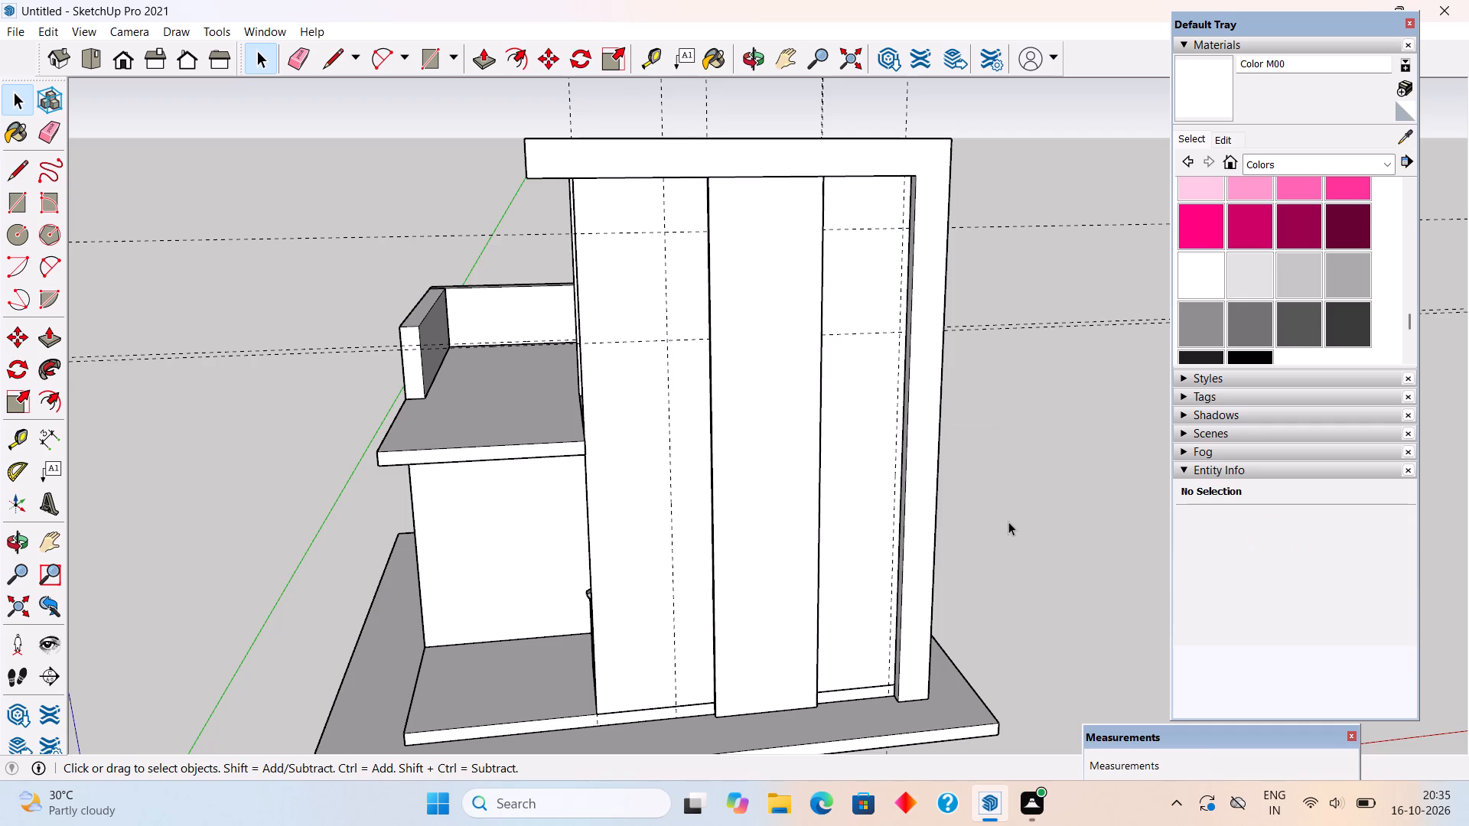
# Undo the panel's grouping, its 3" pull and the tall rectangle, leaving only the guides on the tower wall.
pyautogui.scroll(1, 1008, 522)
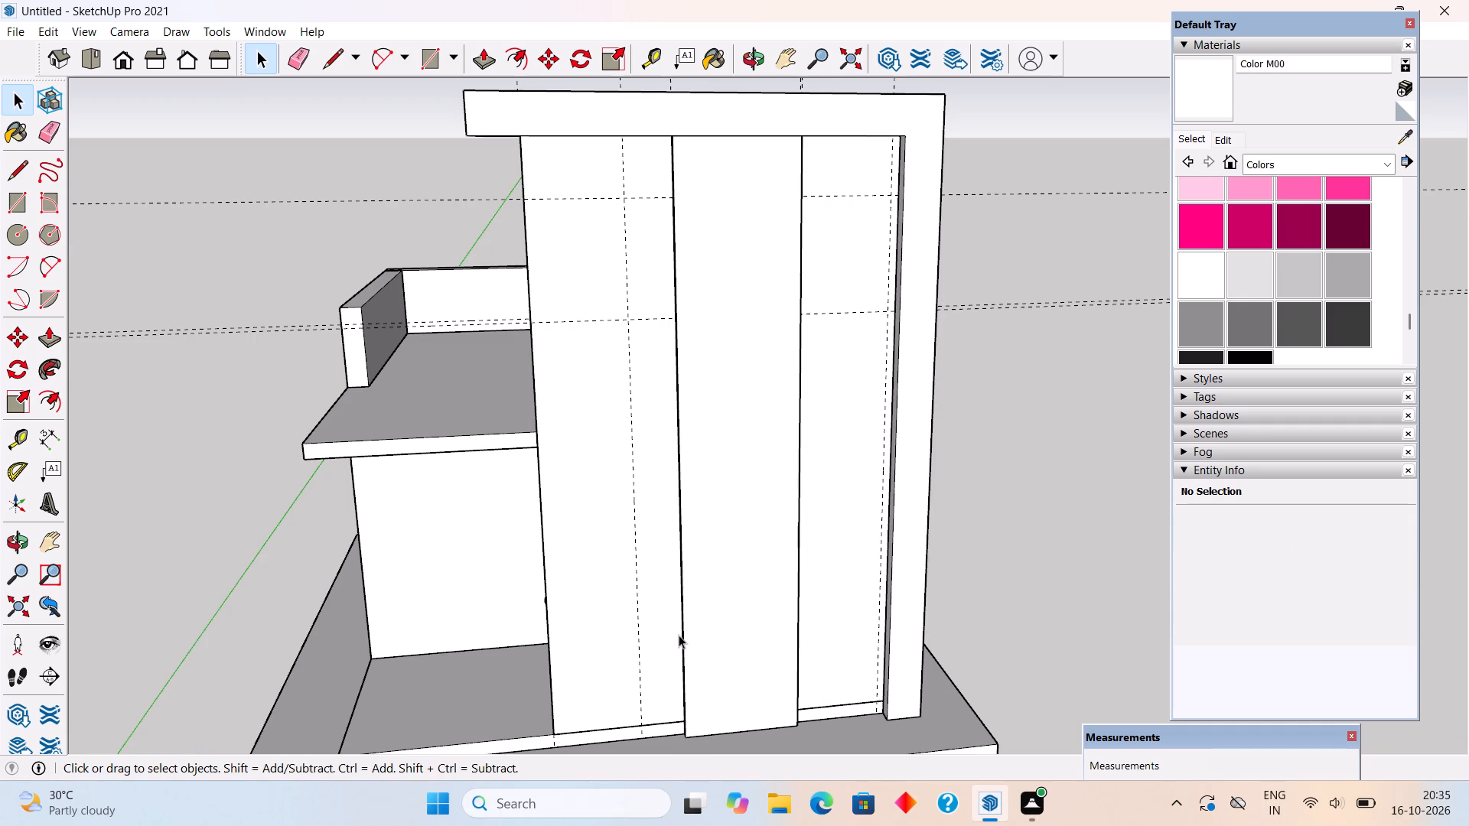
pyautogui.hotkey('ctrl', 'z')
pyautogui.hotkey('ctrl', 'z')
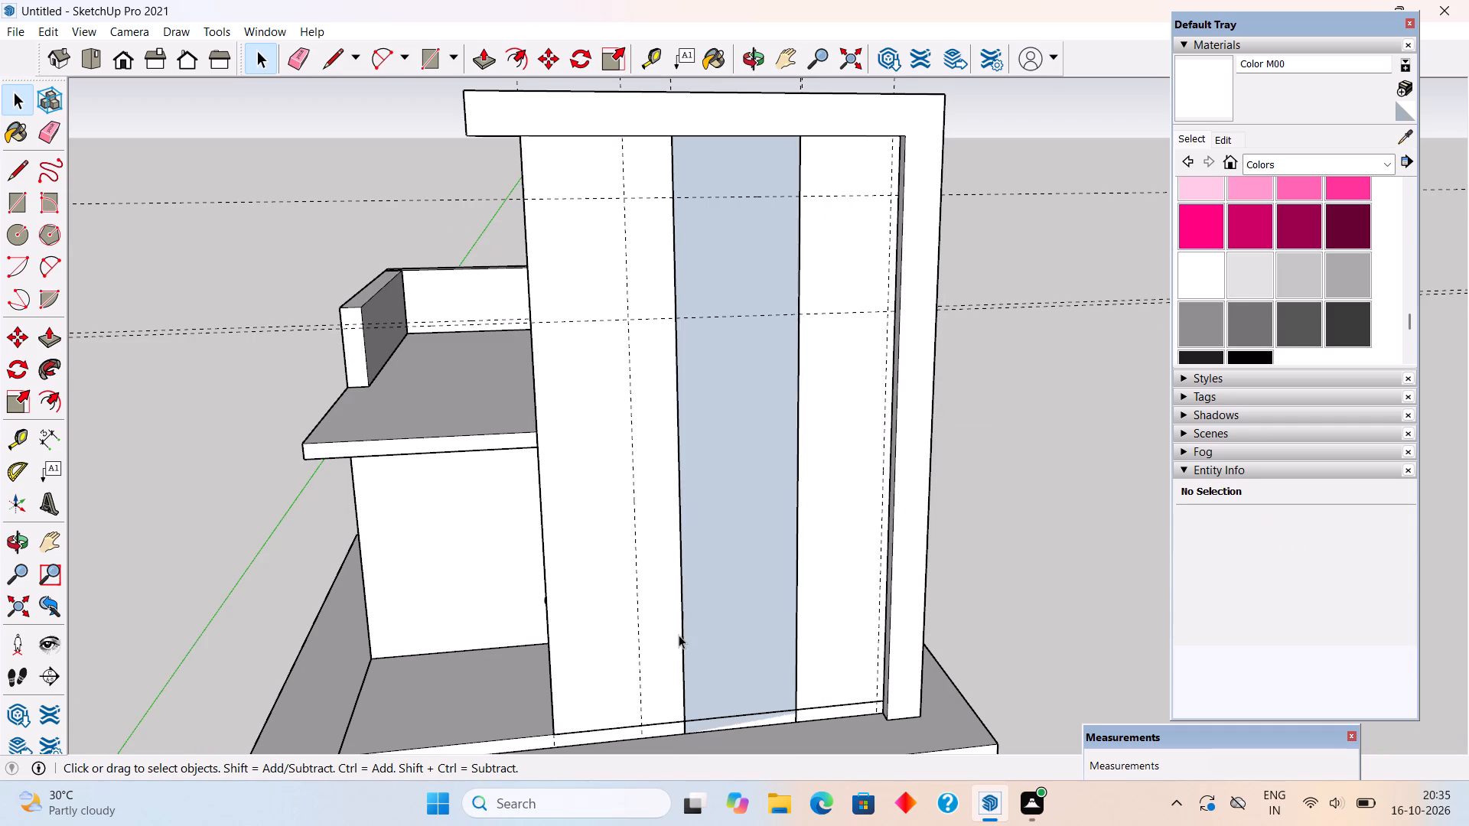
pyautogui.hotkey('ctrl', 'z')
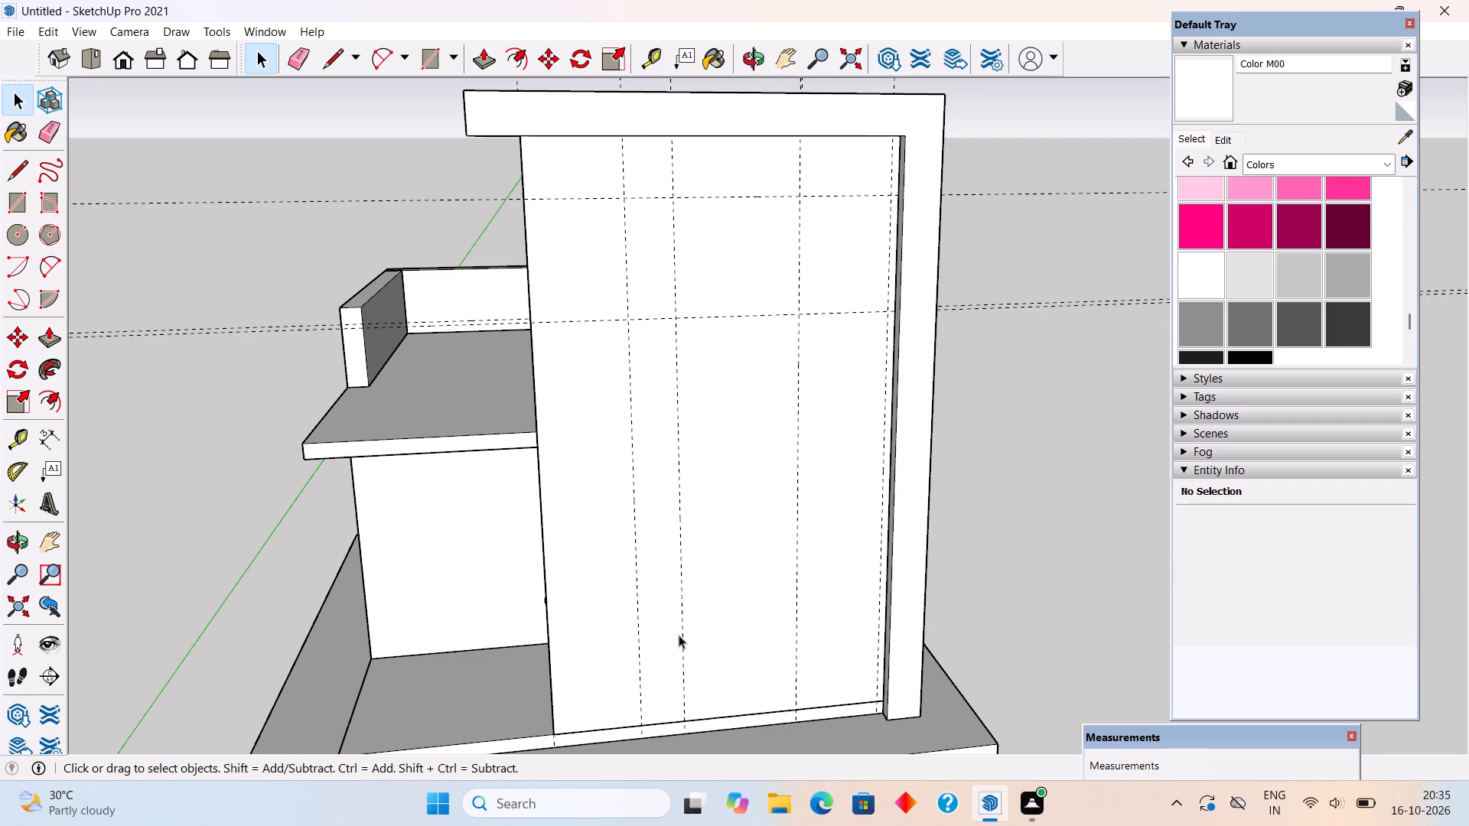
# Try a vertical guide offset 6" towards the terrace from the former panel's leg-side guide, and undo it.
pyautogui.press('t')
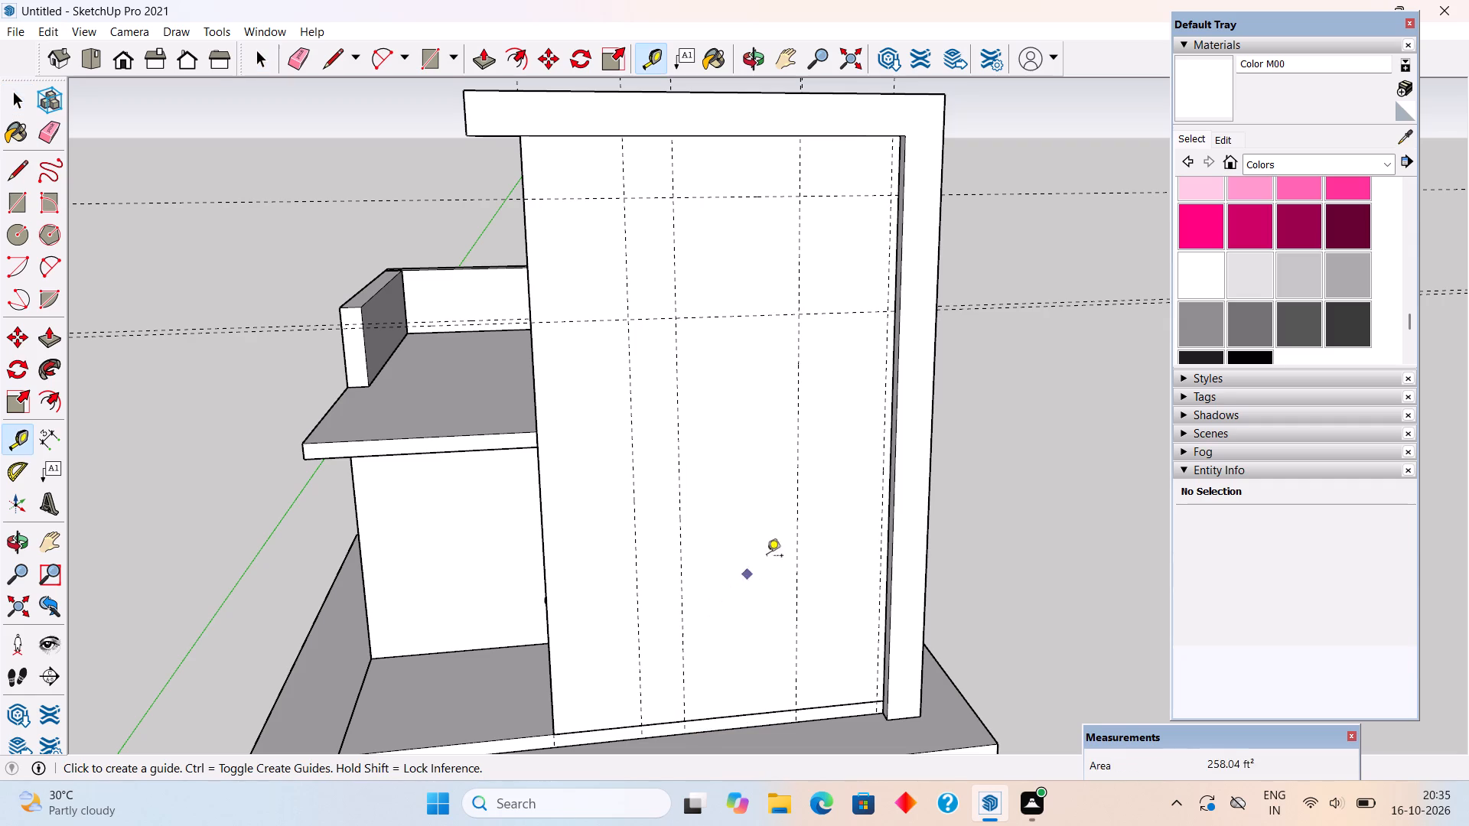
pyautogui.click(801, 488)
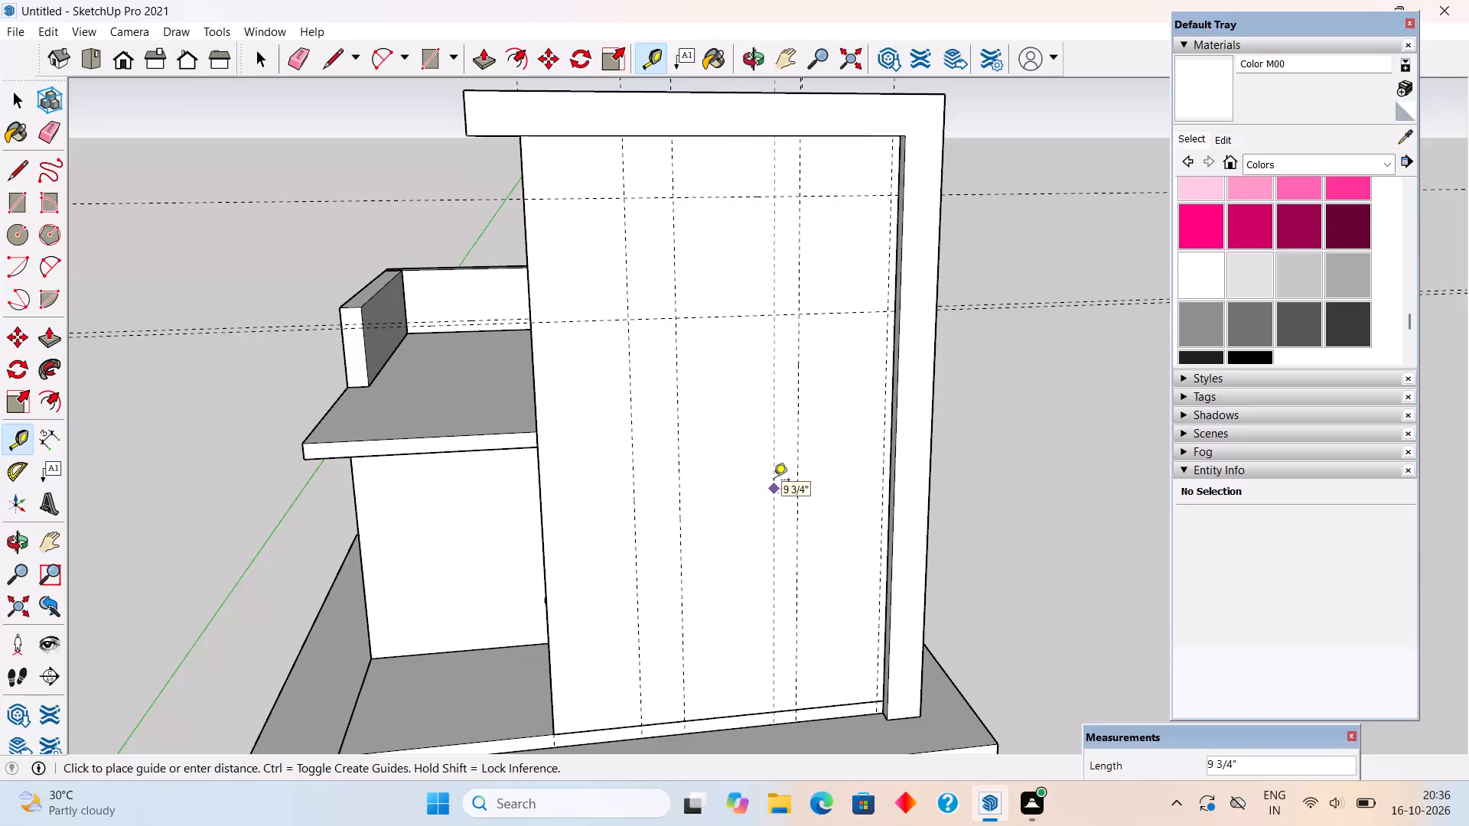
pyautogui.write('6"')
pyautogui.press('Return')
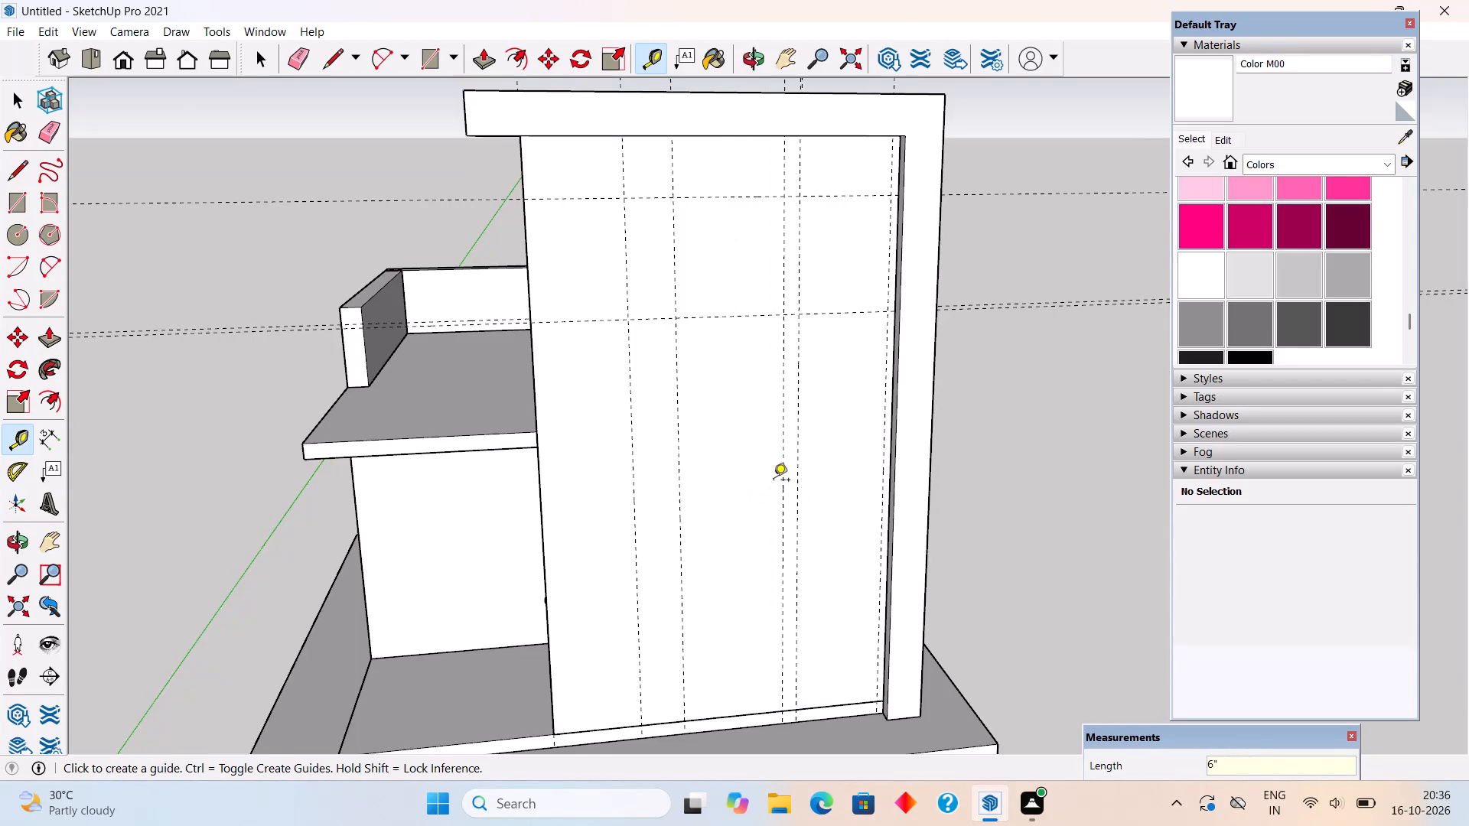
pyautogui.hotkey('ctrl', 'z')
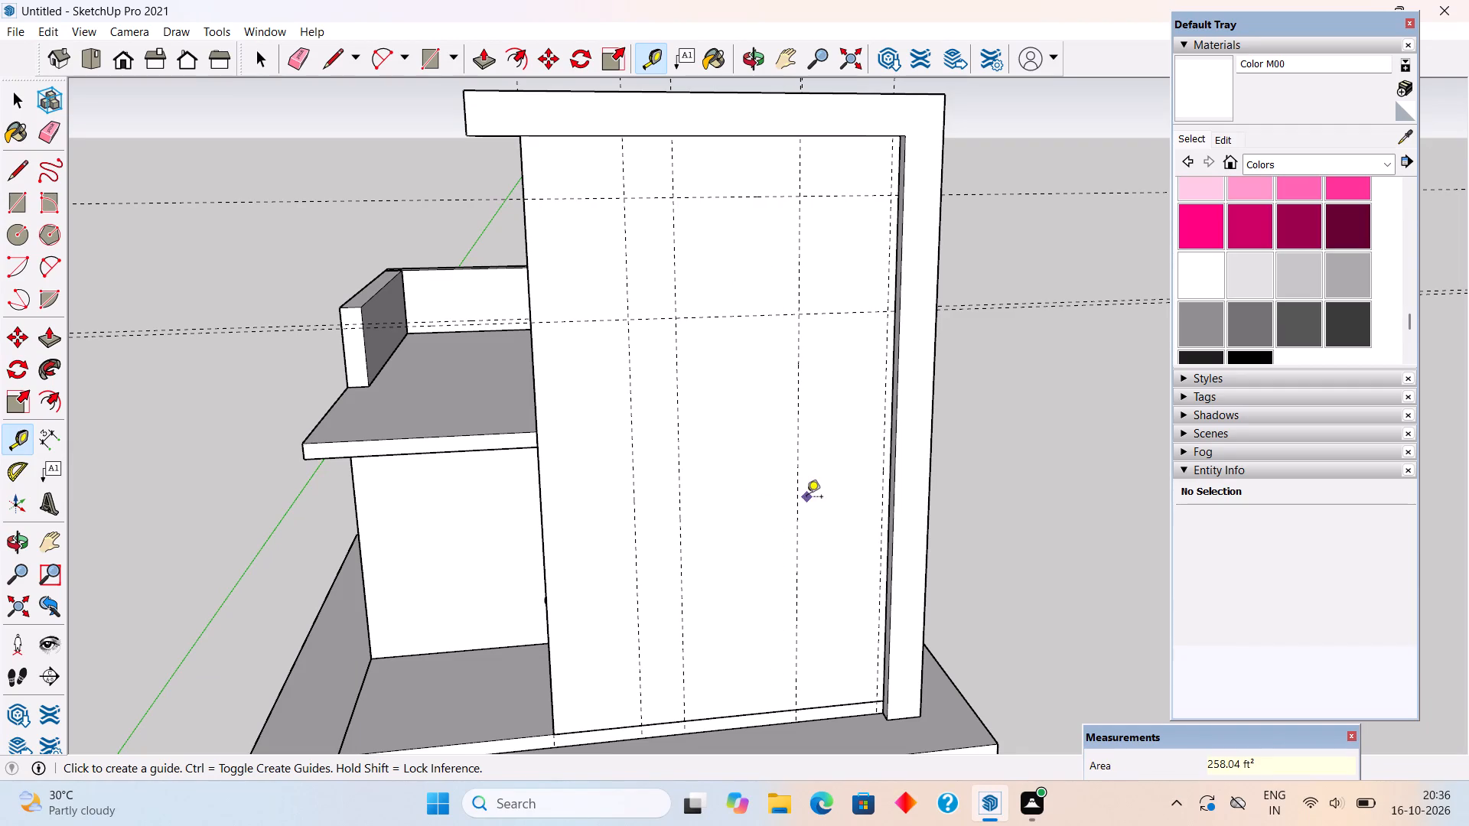
# Place a vertical guide 8" terrace-side of the former panel's leg-side guide, and another 2.5' beyond it.
pyautogui.click(800, 507)
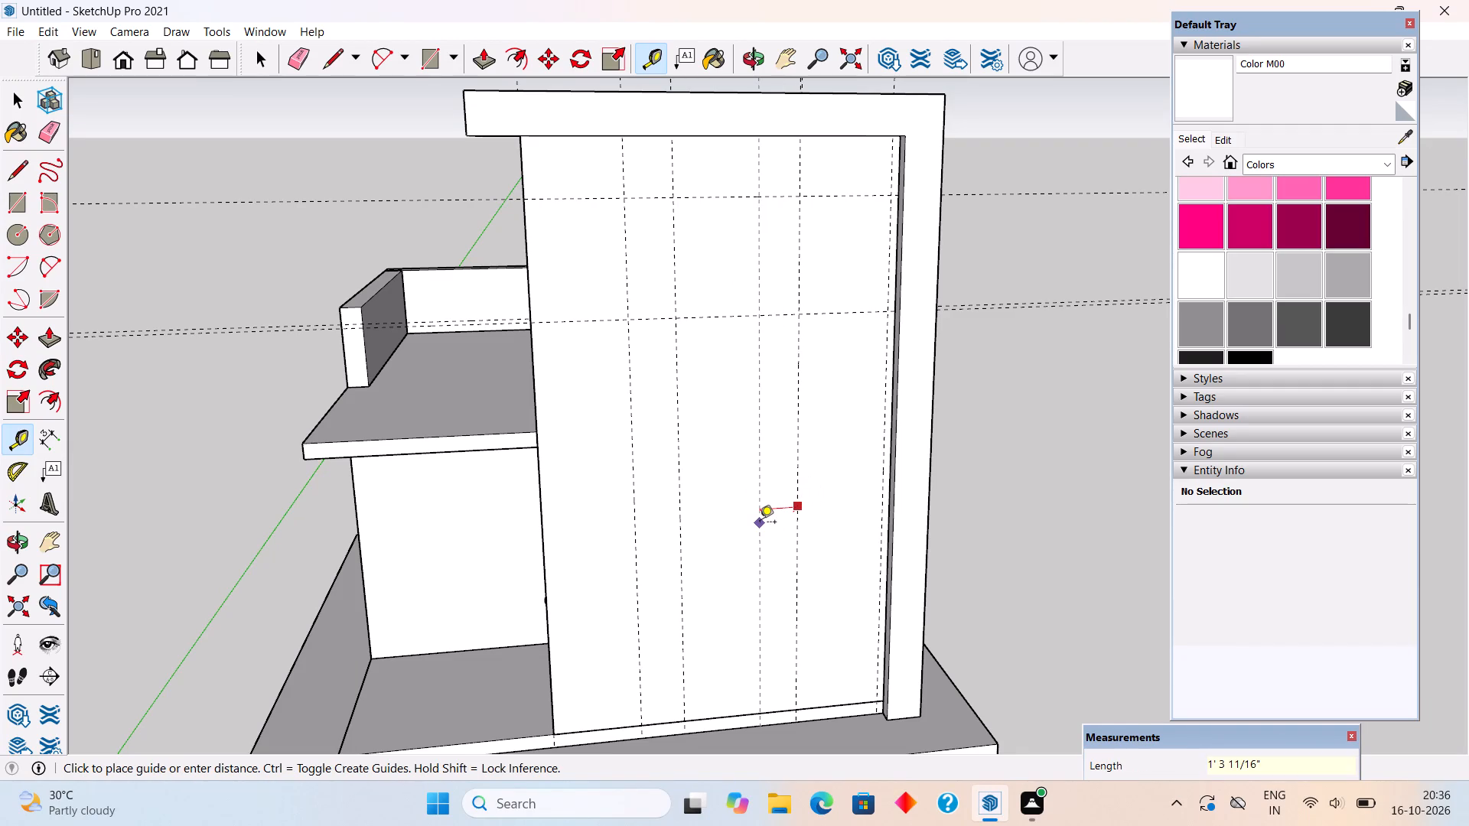
pyautogui.write('8"')
pyautogui.press('Return')
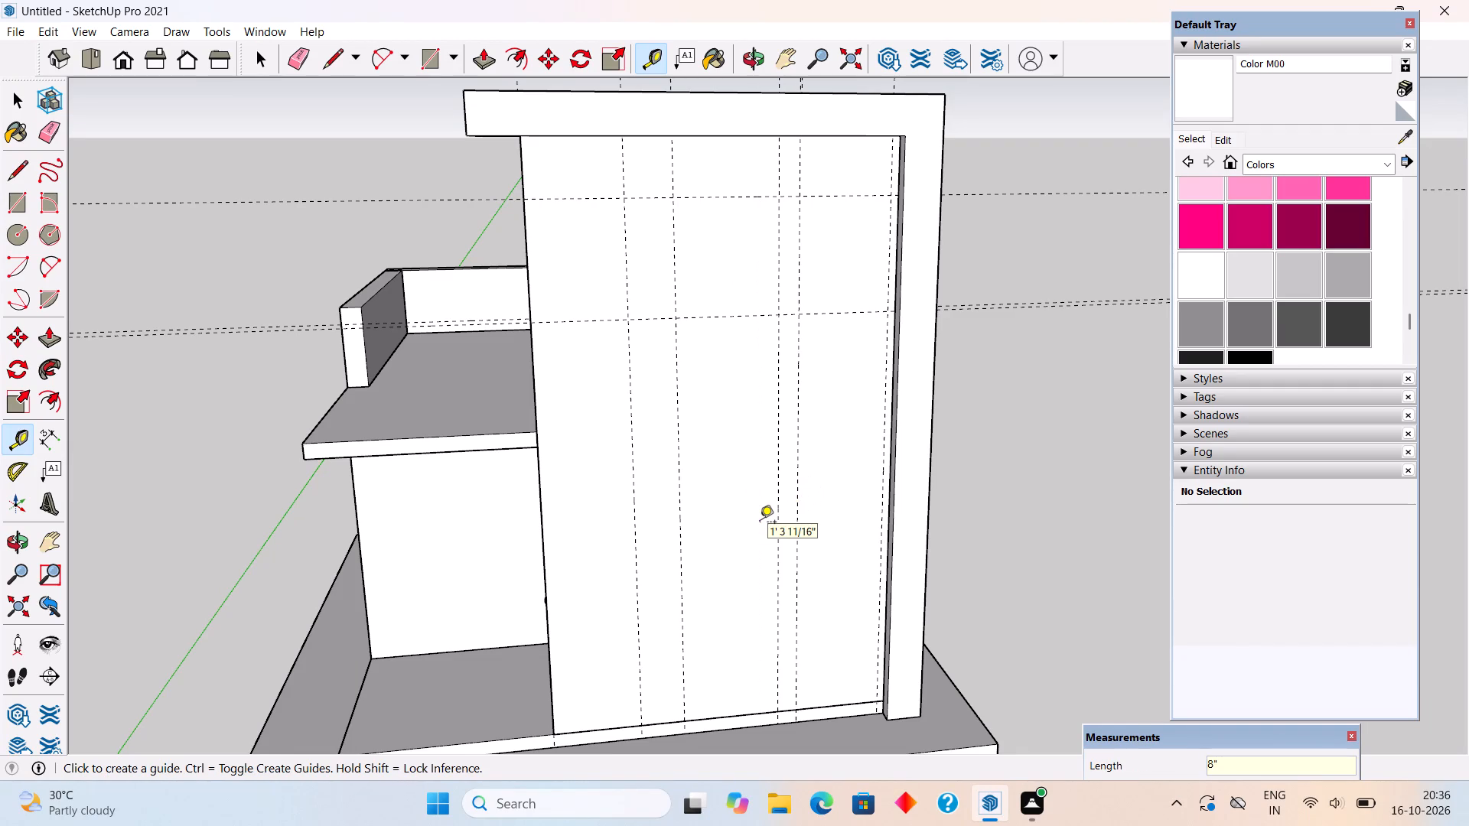
pyautogui.click(775, 499)
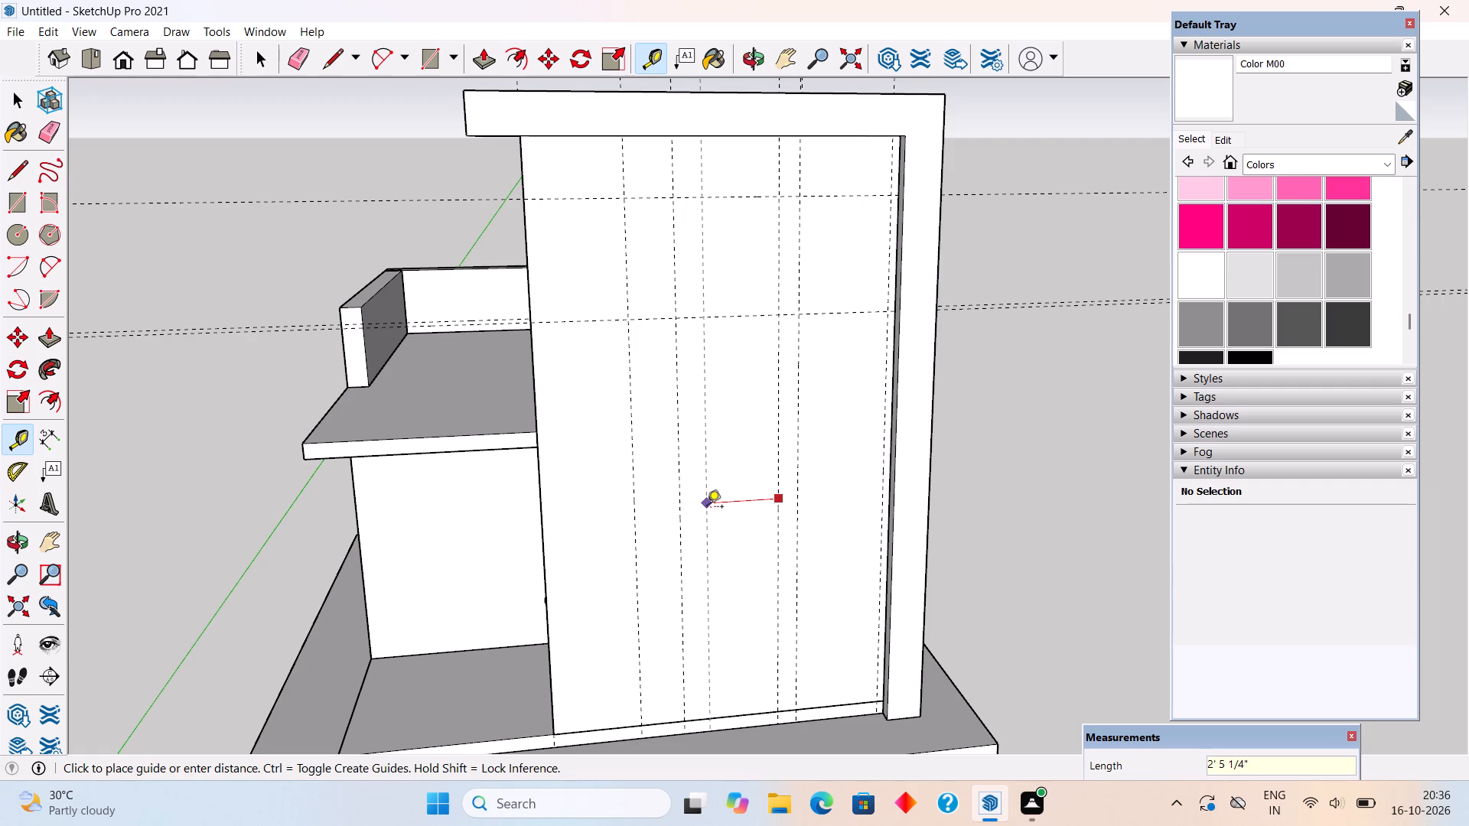
pyautogui.write("2.5'")
pyautogui.press('Return')
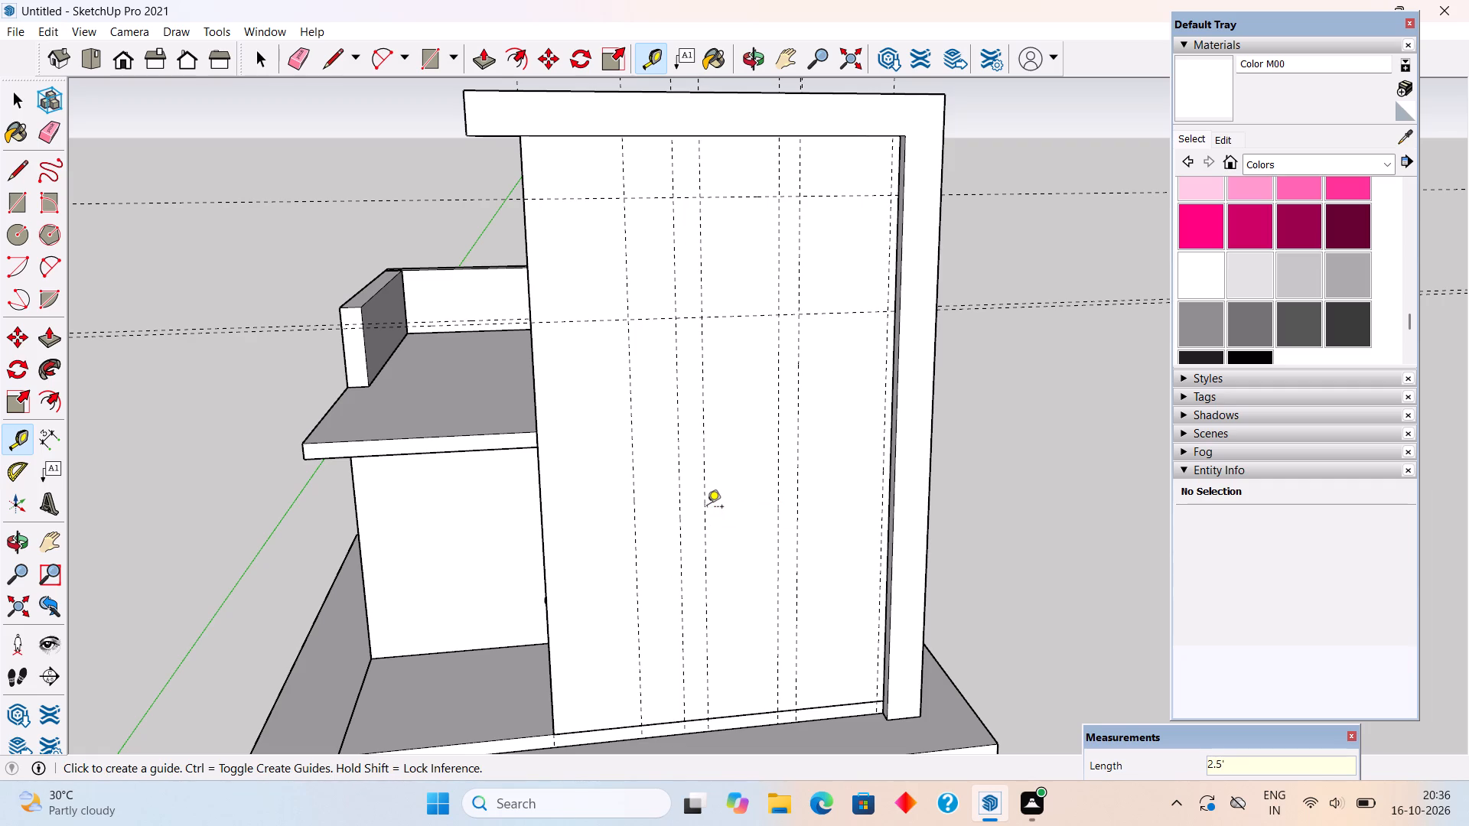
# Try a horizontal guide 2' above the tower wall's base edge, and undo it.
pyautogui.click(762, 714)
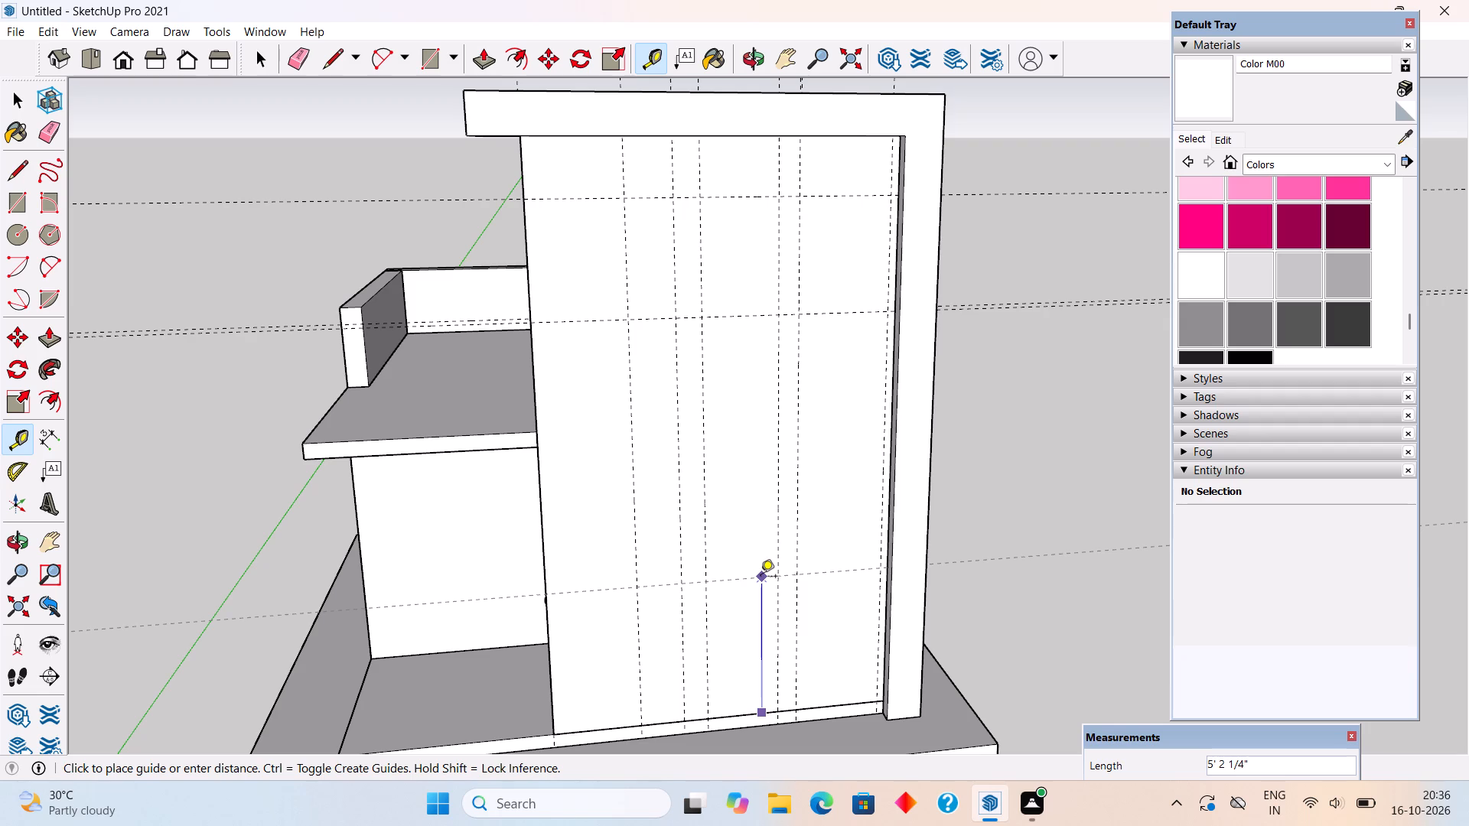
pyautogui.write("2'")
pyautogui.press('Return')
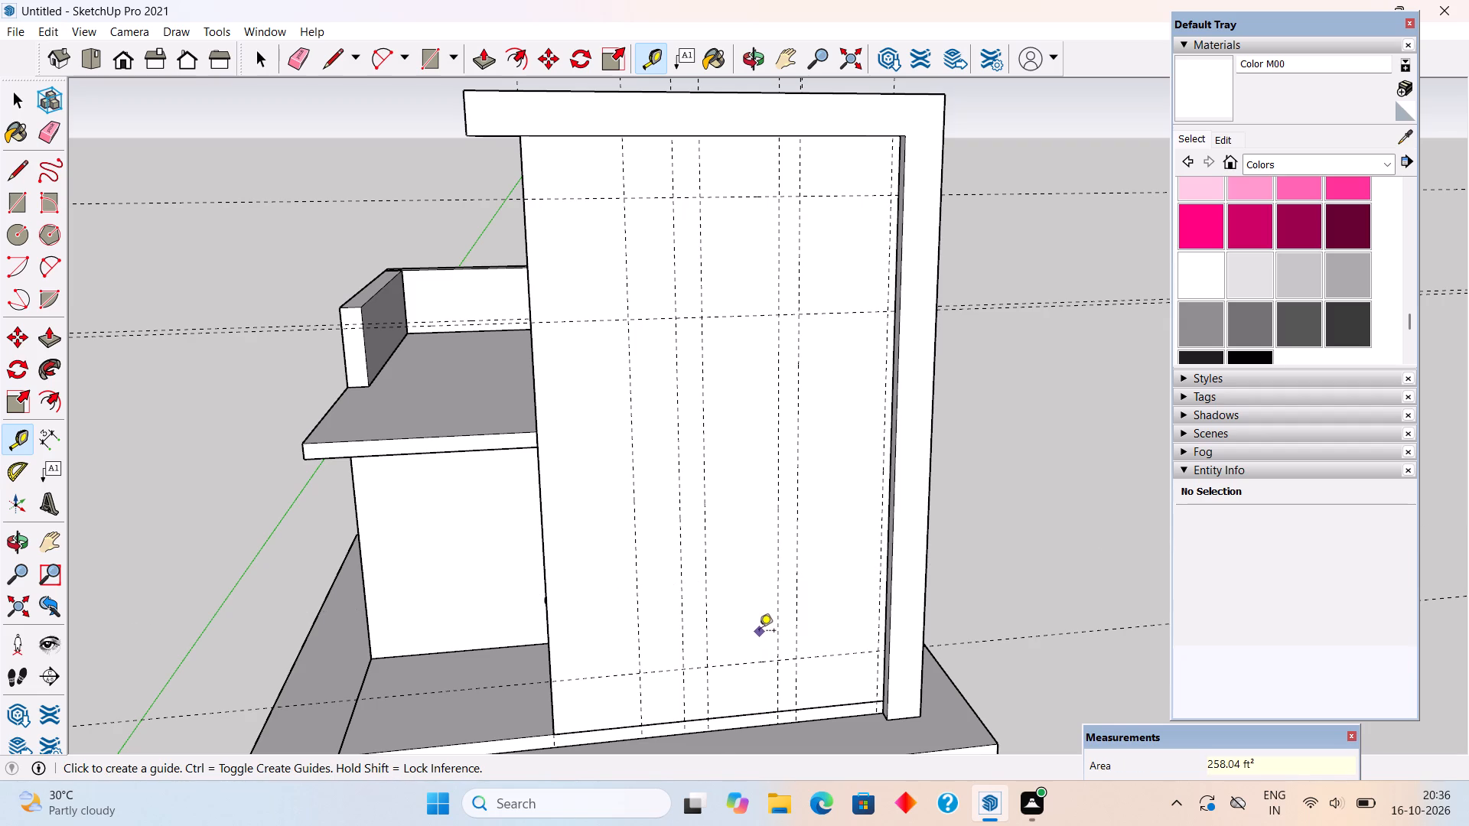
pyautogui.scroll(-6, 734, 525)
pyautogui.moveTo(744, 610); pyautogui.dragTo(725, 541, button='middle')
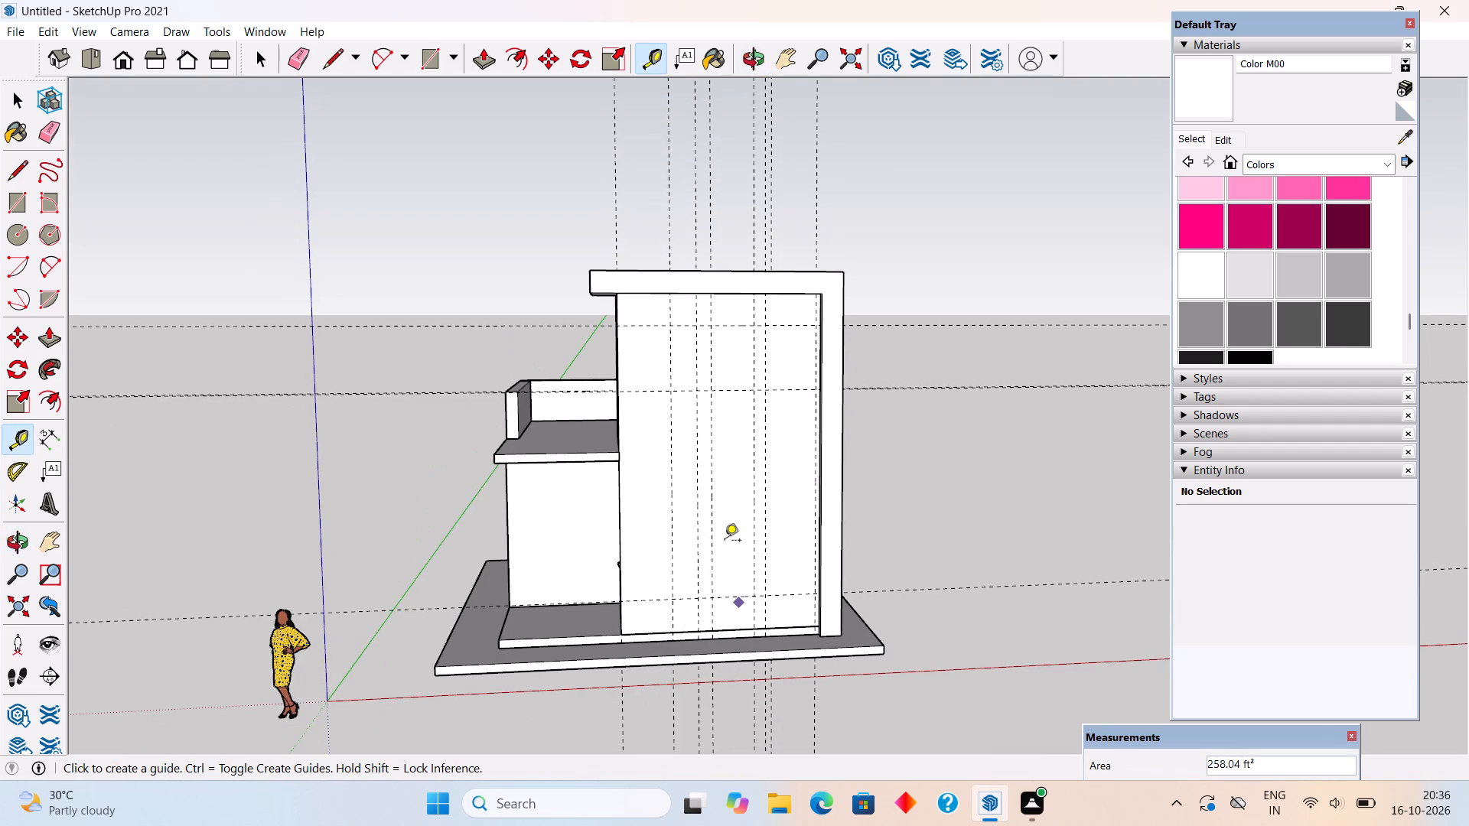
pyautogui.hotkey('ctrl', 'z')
# Place a horizontal guide 5' above the tower wall's base edge and another 2.5' above that one.
pyautogui.scroll(4, 725, 541)
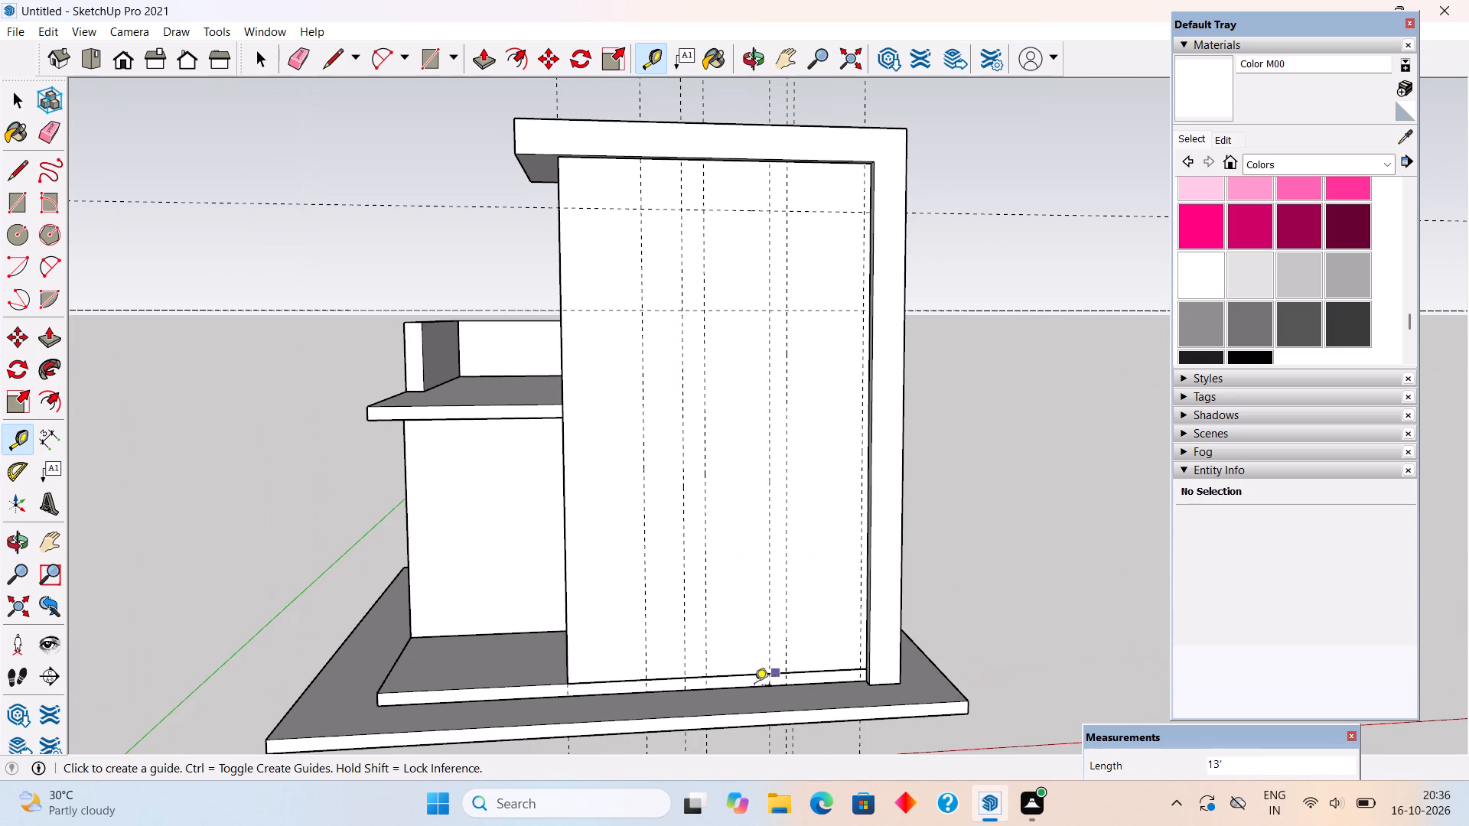
pyautogui.click(754, 686)
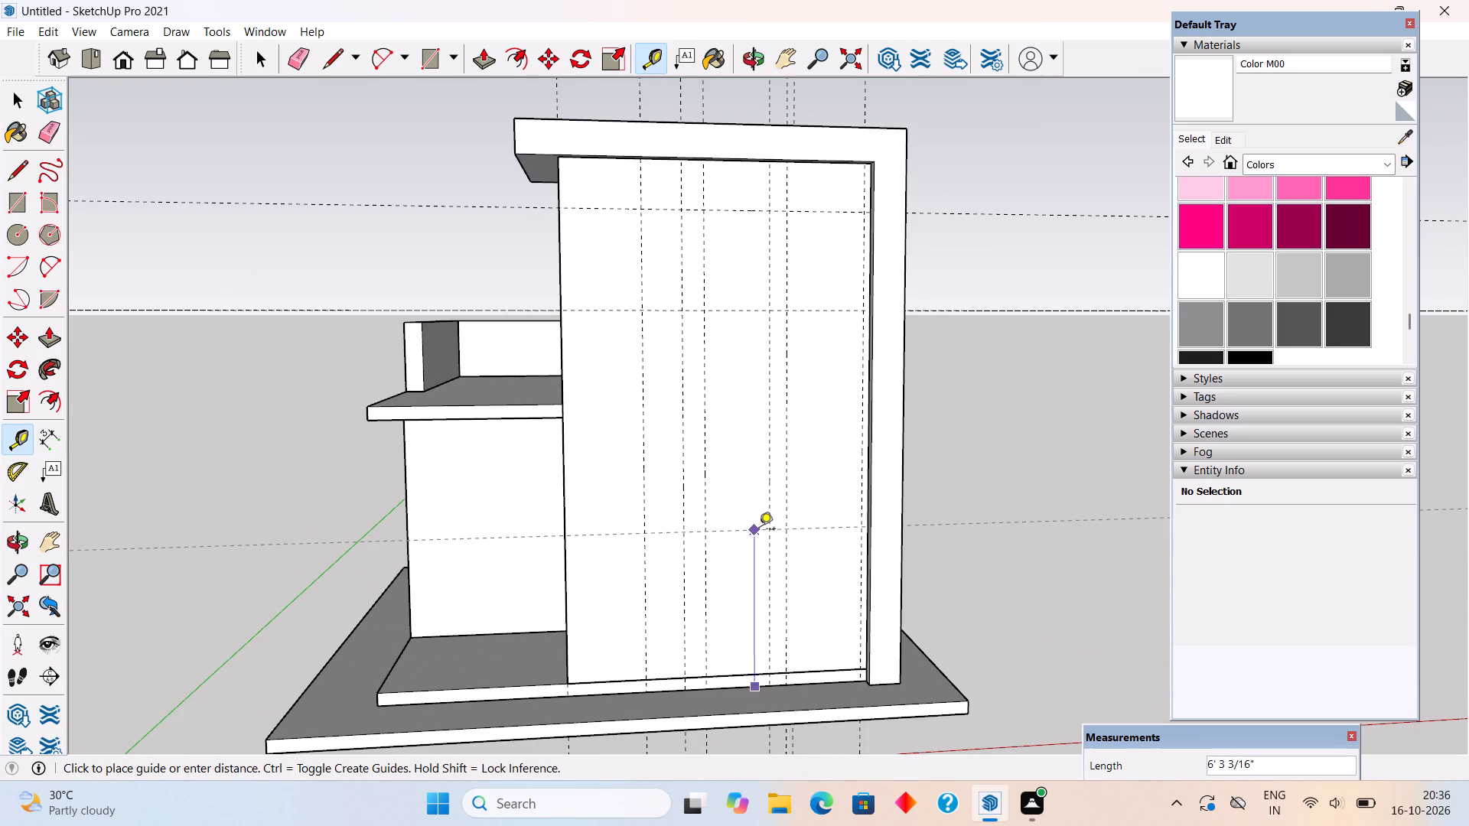
pyautogui.write("5'")
pyautogui.press('Return')
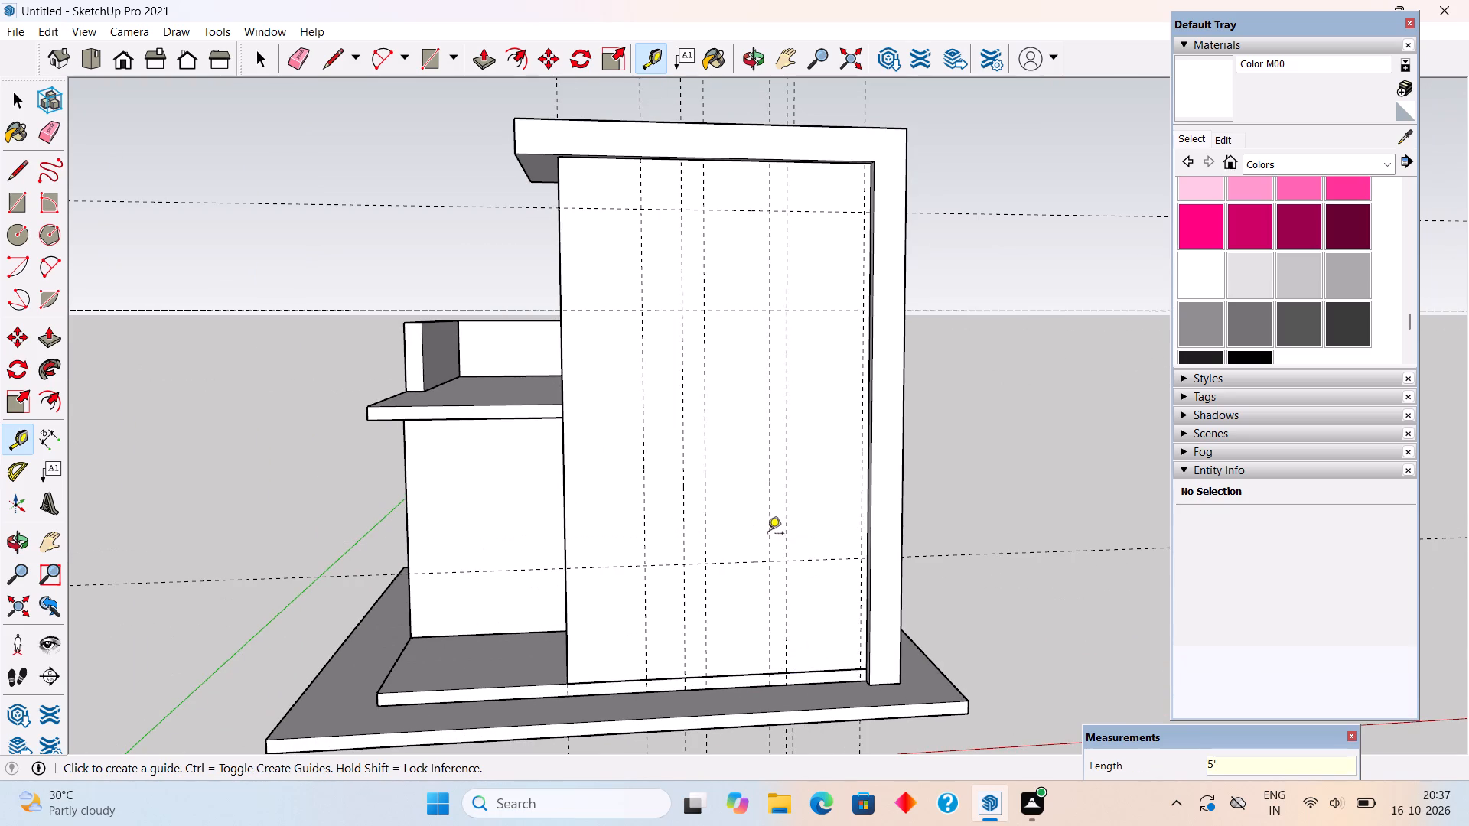
pyautogui.click(743, 560)
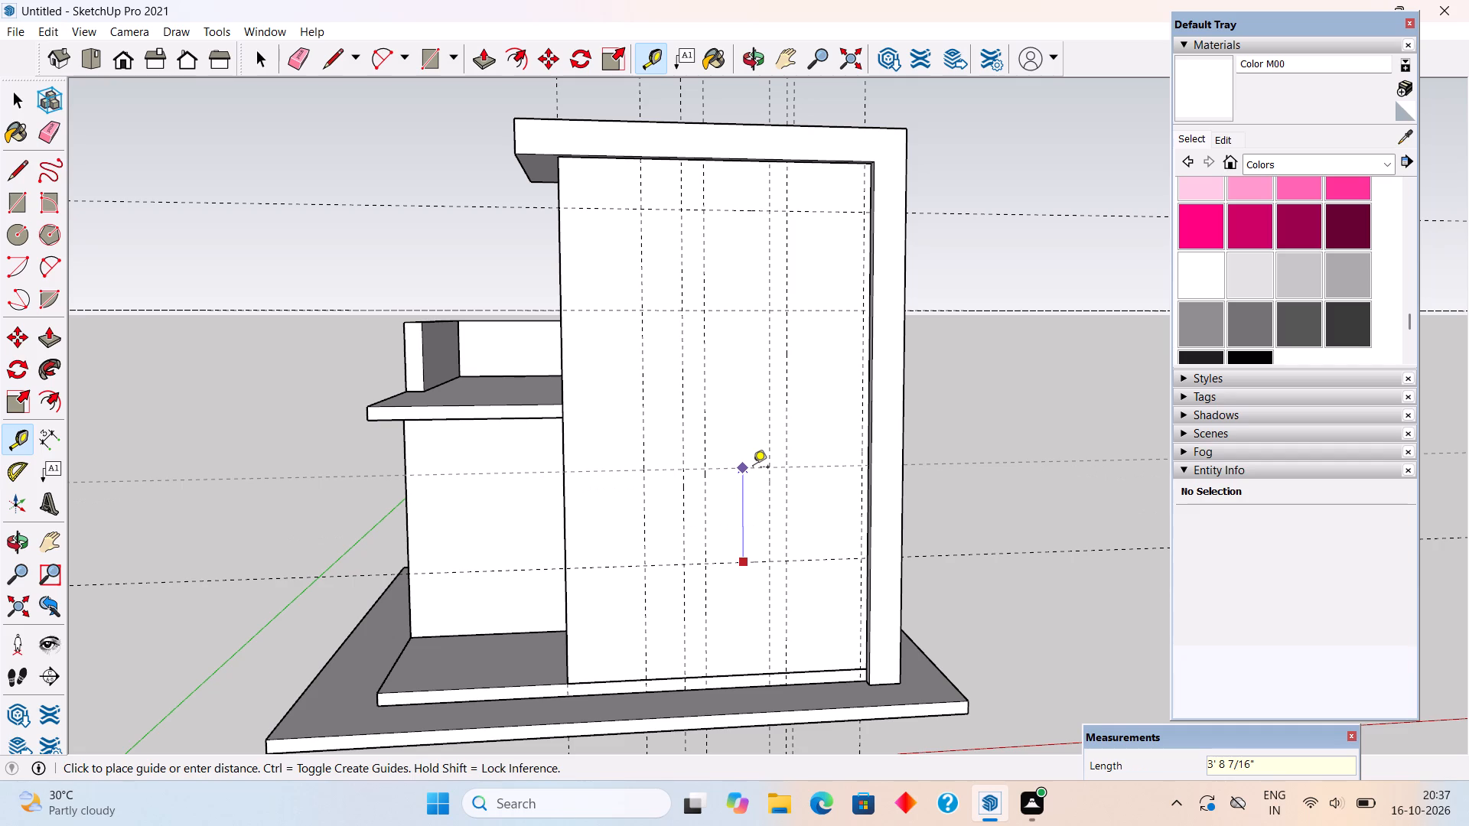
pyautogui.press('2')
pyautogui.write(".5'")
pyautogui.press('Return')
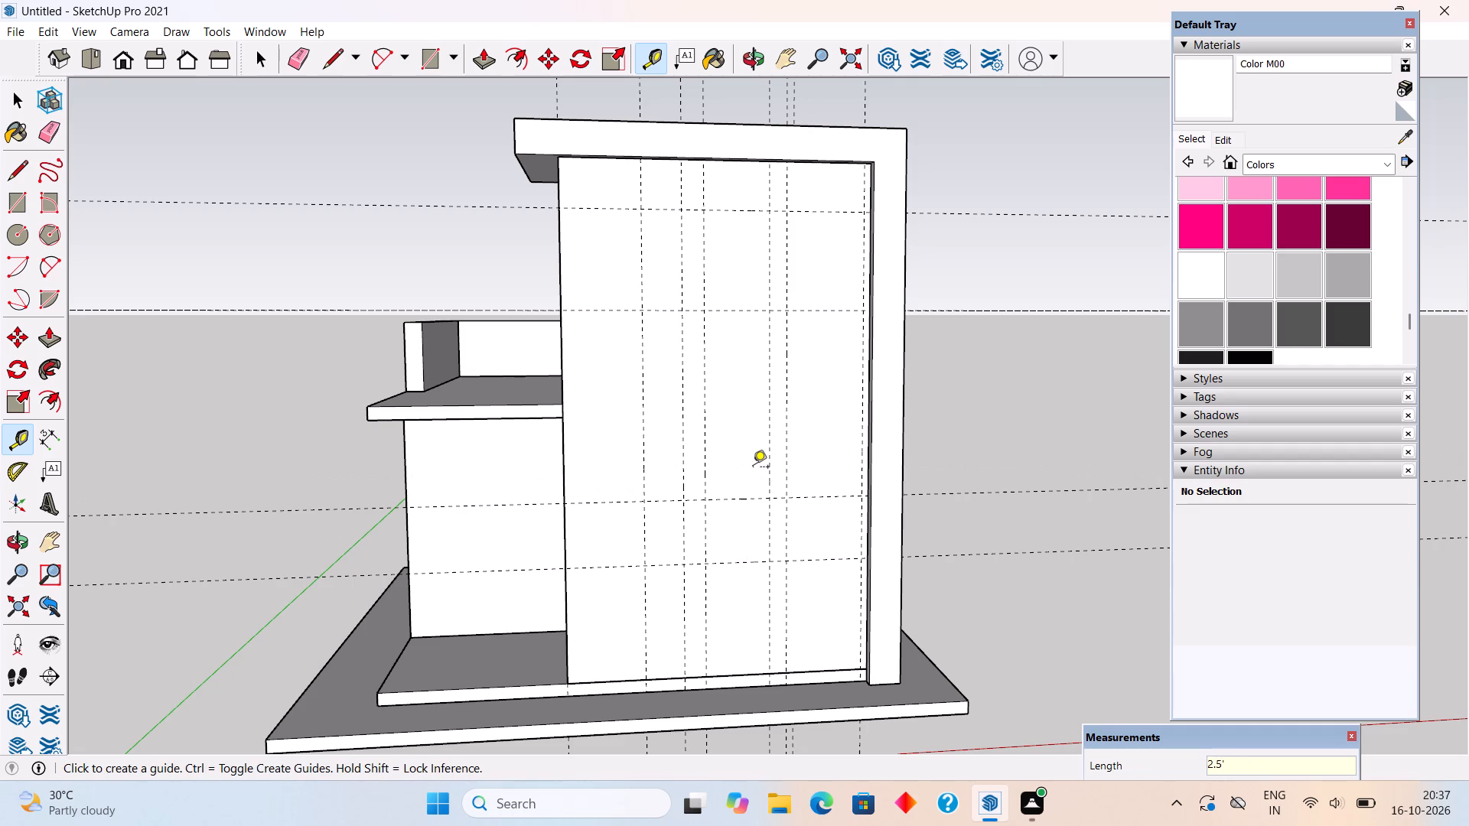
# Place a vertical guide 2' towards the terrace from the 8" offset guide on the tower wall.
pyautogui.moveTo(748, 519); pyautogui.dragTo(756, 610, button='middle')
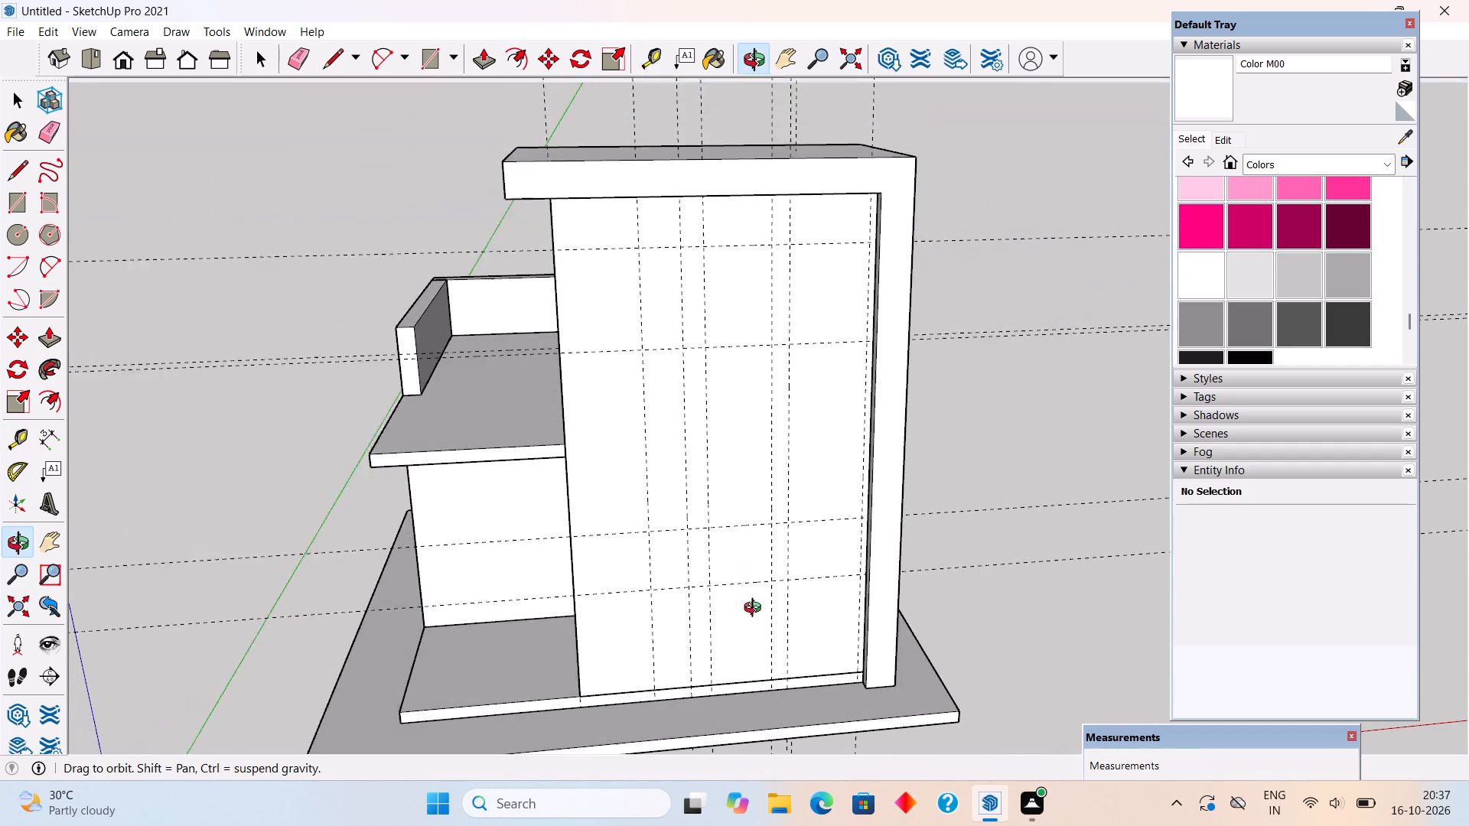
pyautogui.moveTo(756, 610); pyautogui.dragTo(757, 626, button='middle')
pyautogui.scroll(2, 761, 458)
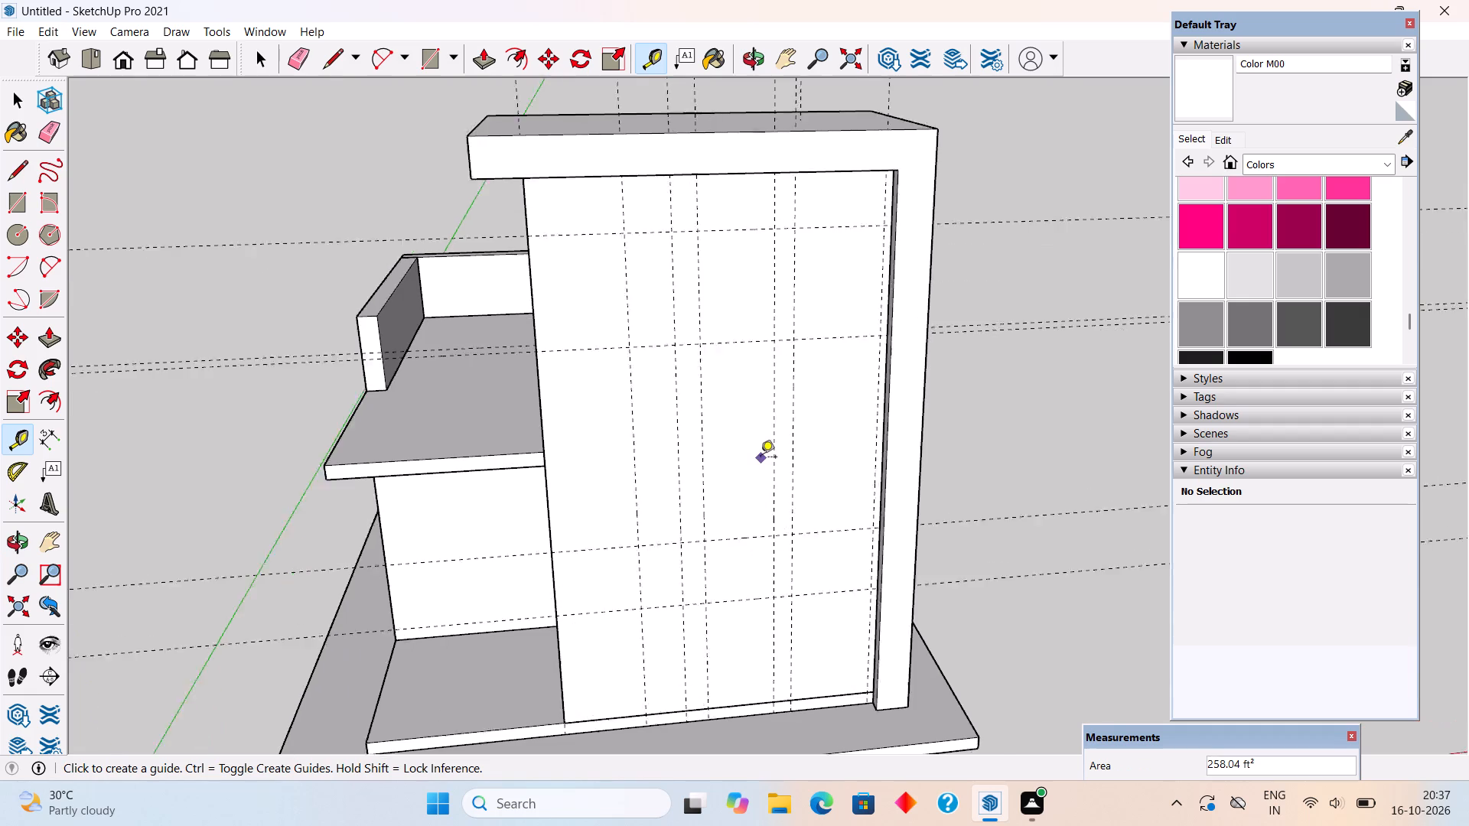
pyautogui.scroll(2, 761, 458)
pyautogui.click(777, 436)
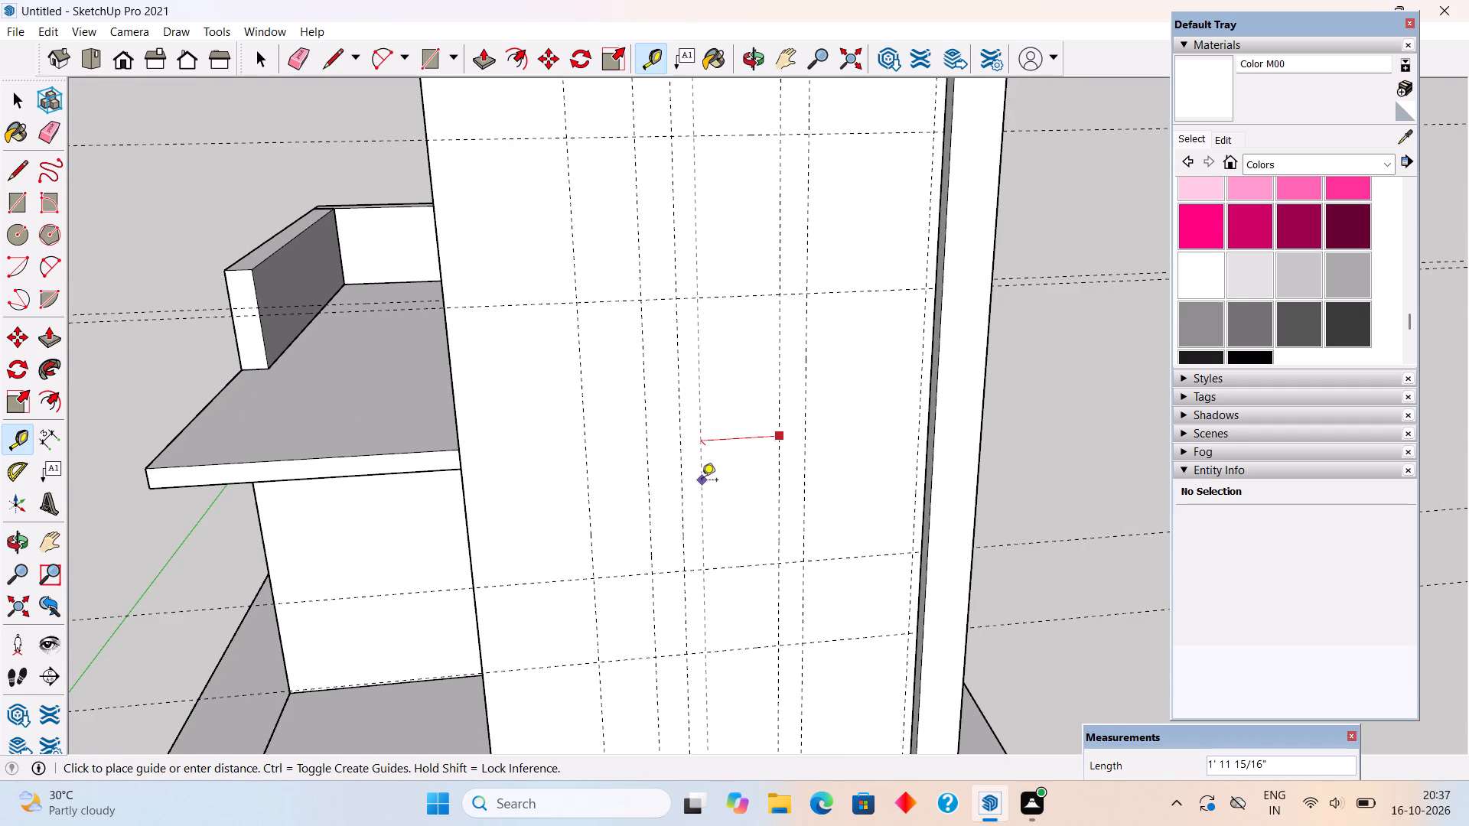
pyautogui.press('2')
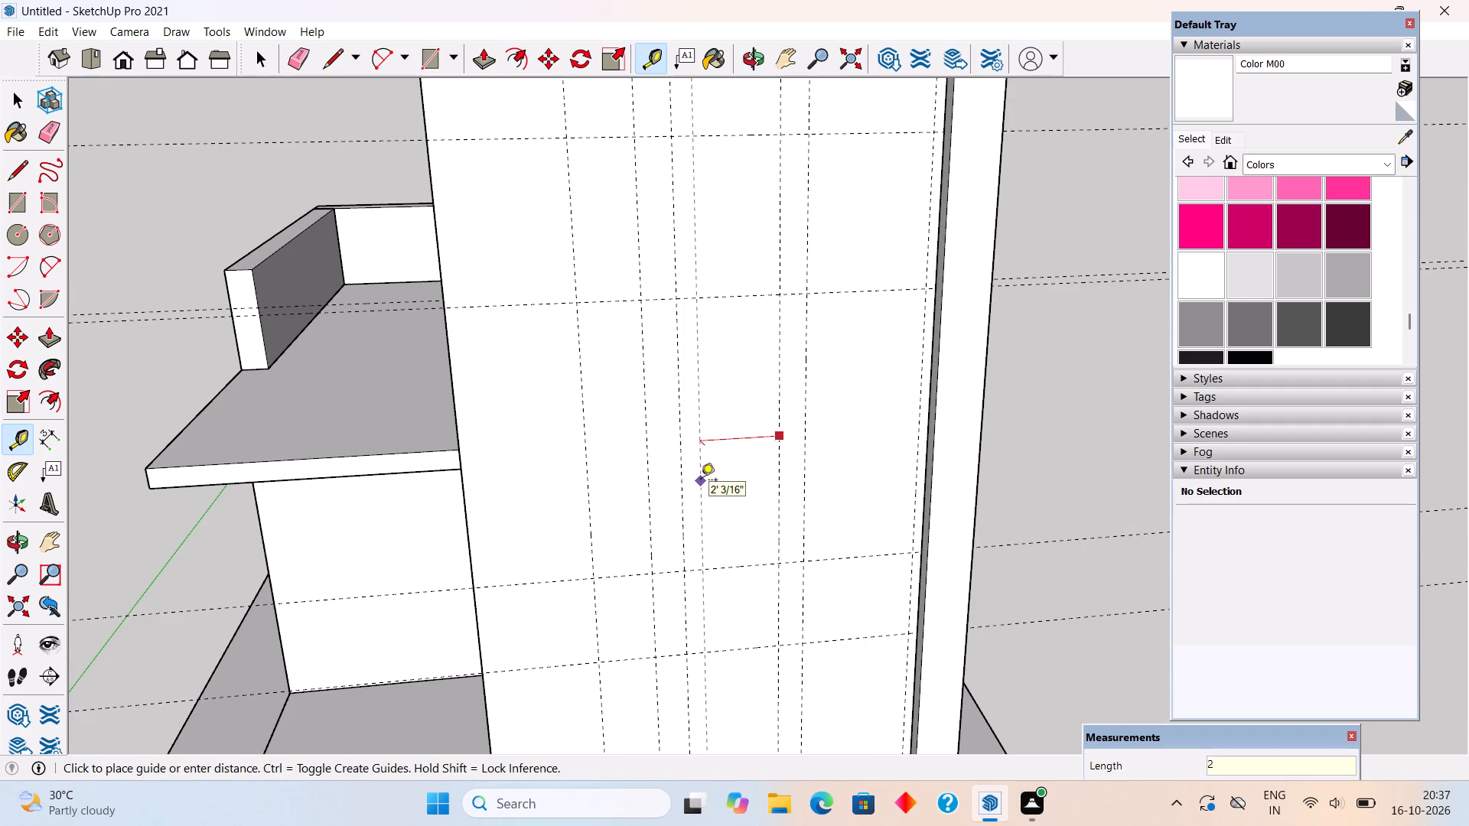
pyautogui.press("'")
pyautogui.press('Return')
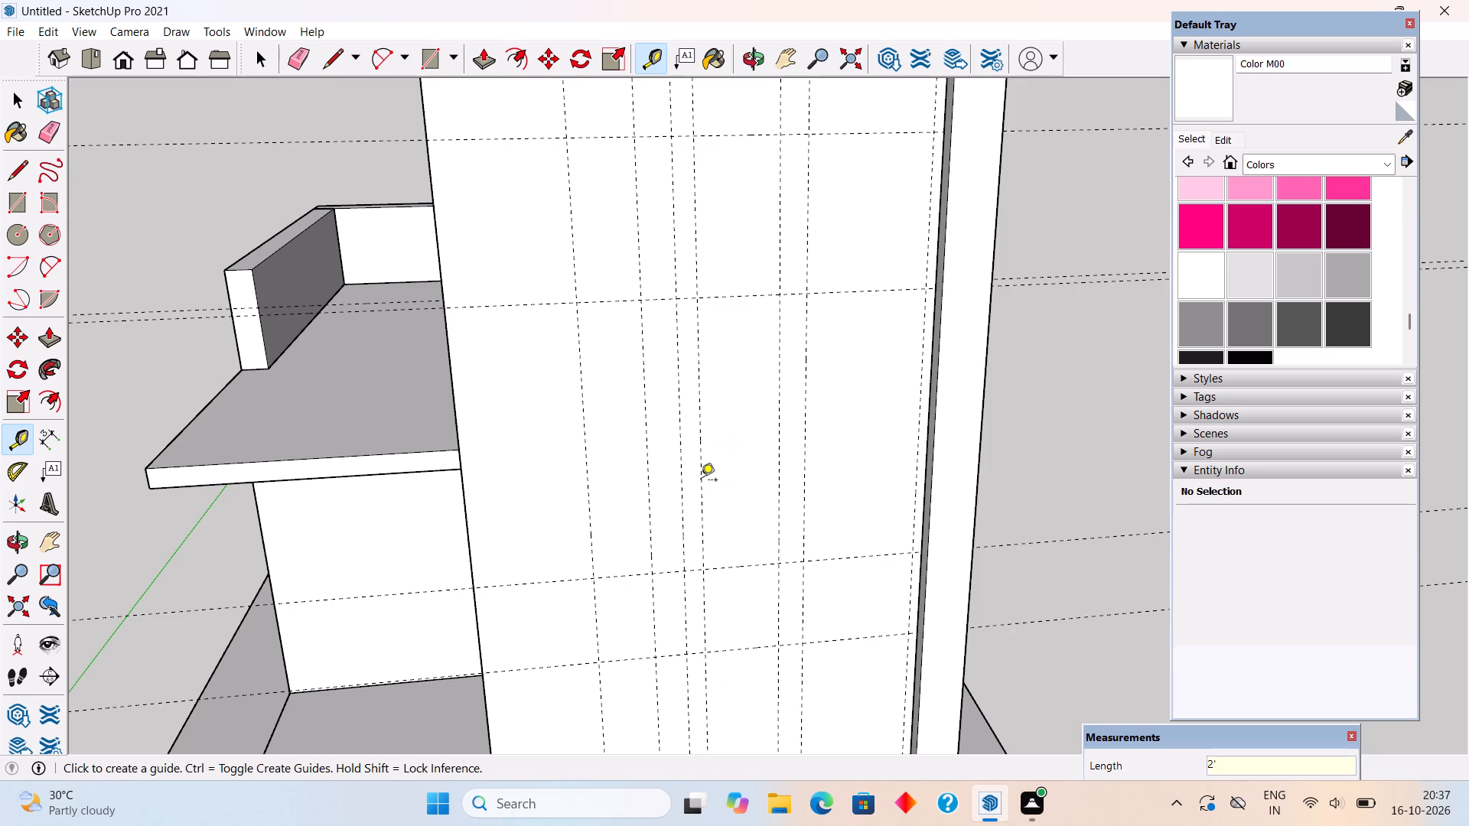
# Inside the tower wall's group, cut a 2' by 7' 3" window opening 9" through the wall, bounded by the guides.
pyautogui.press('r')
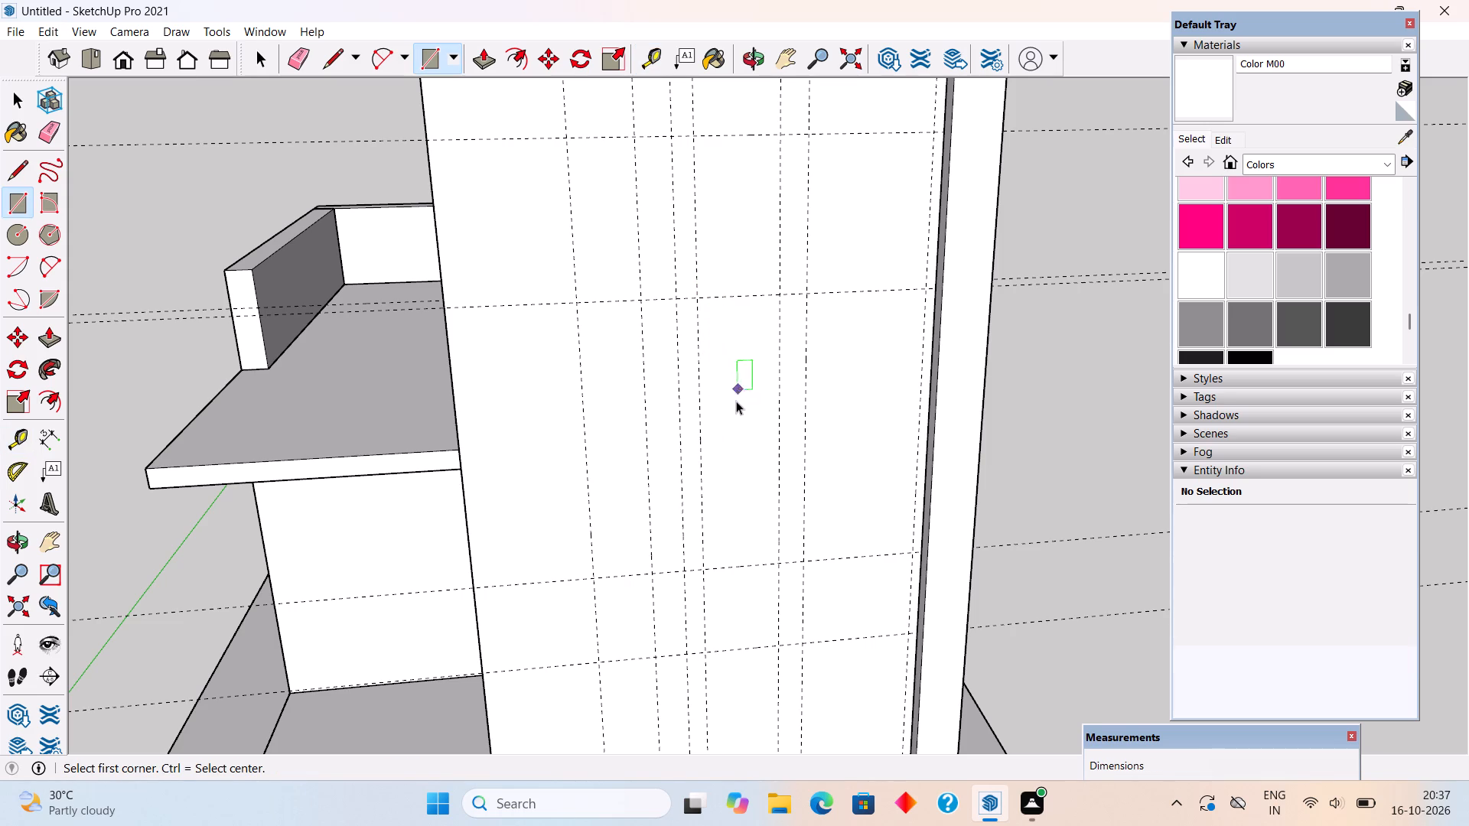
pyautogui.press('space')
pyautogui.tripleClick(735, 402)
pyautogui.press('r')
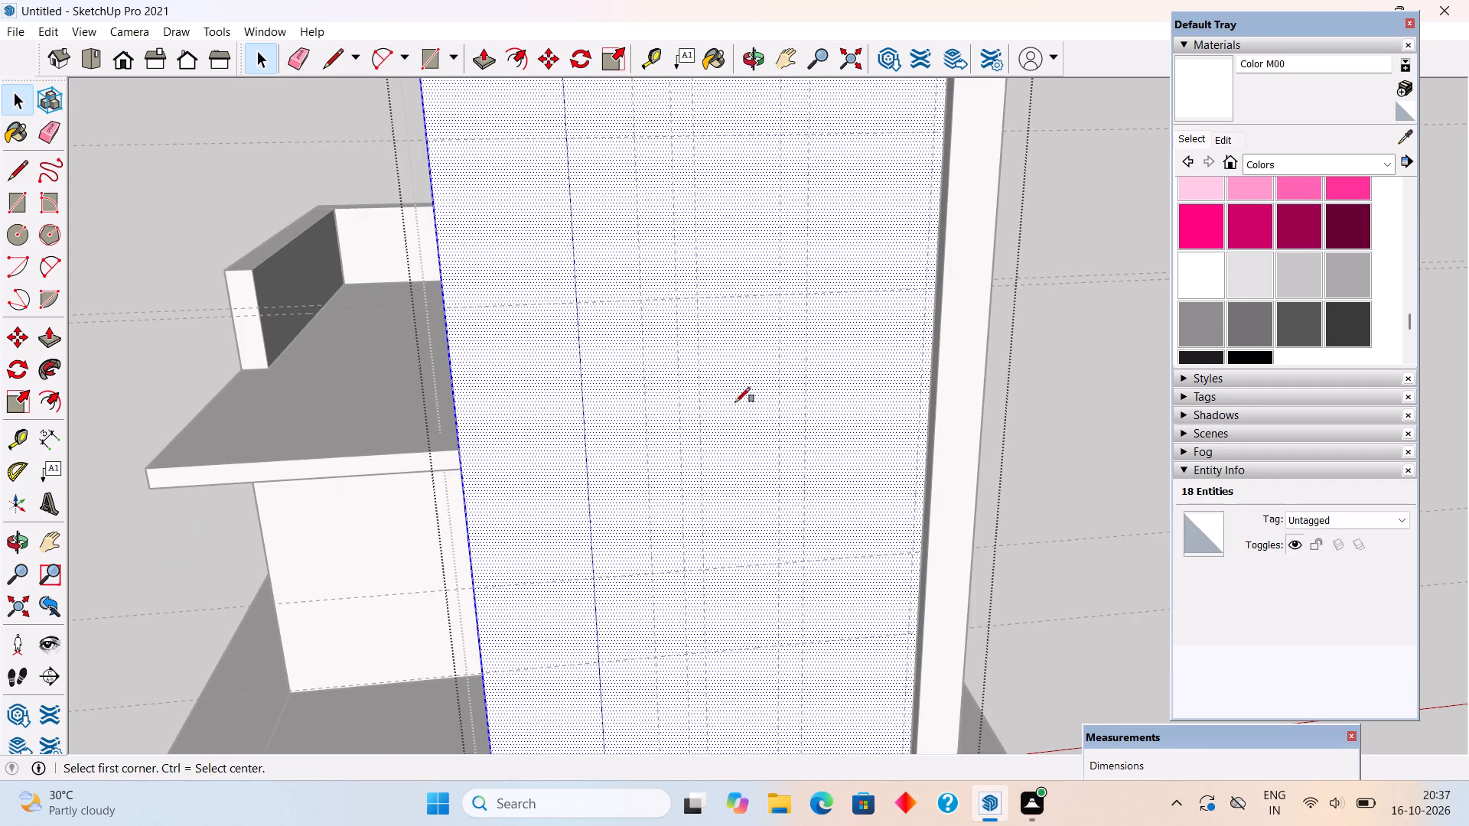
pyautogui.click(701, 302)
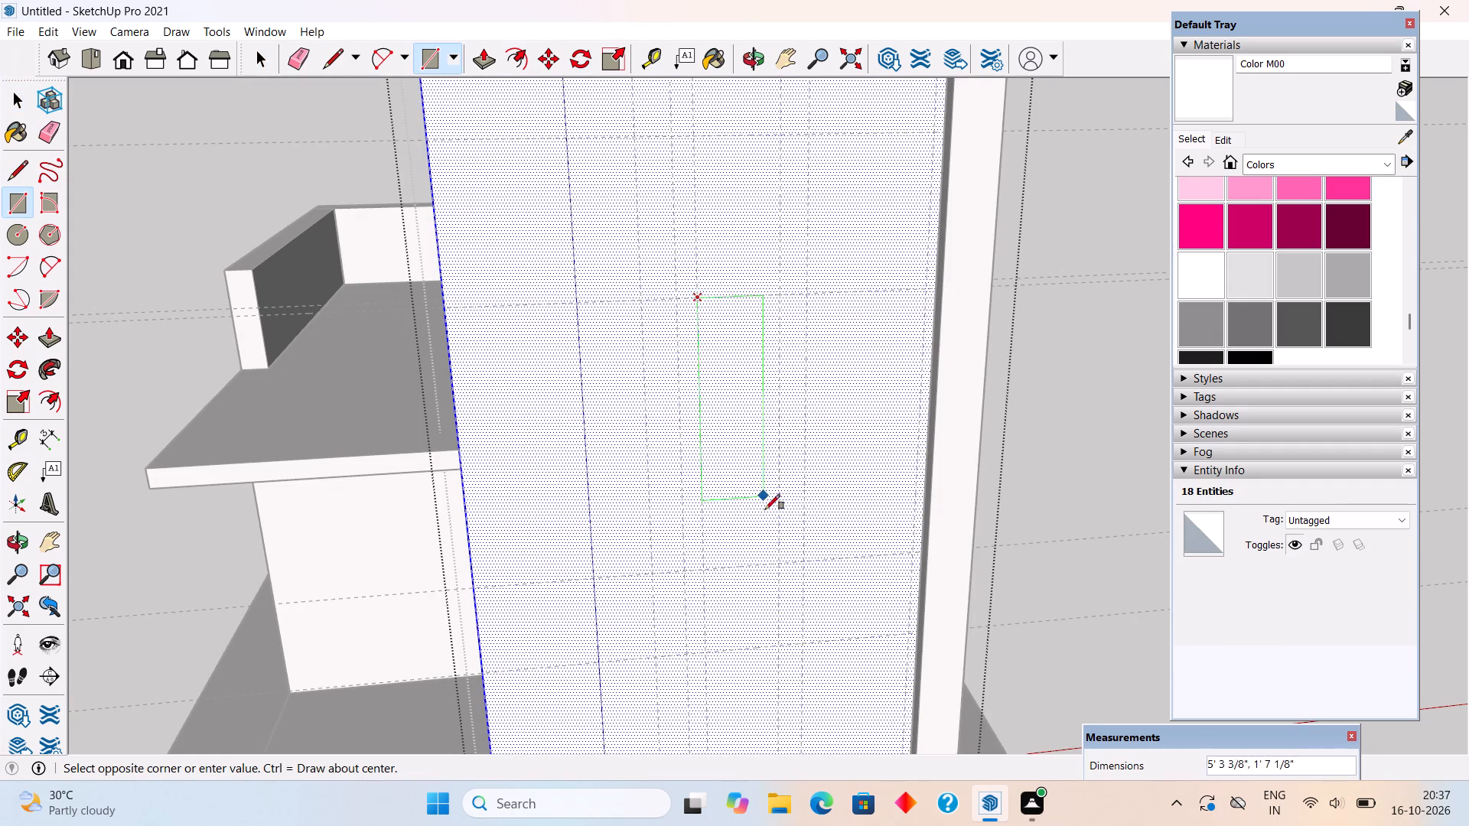
pyautogui.click(780, 567)
pyautogui.press('p')
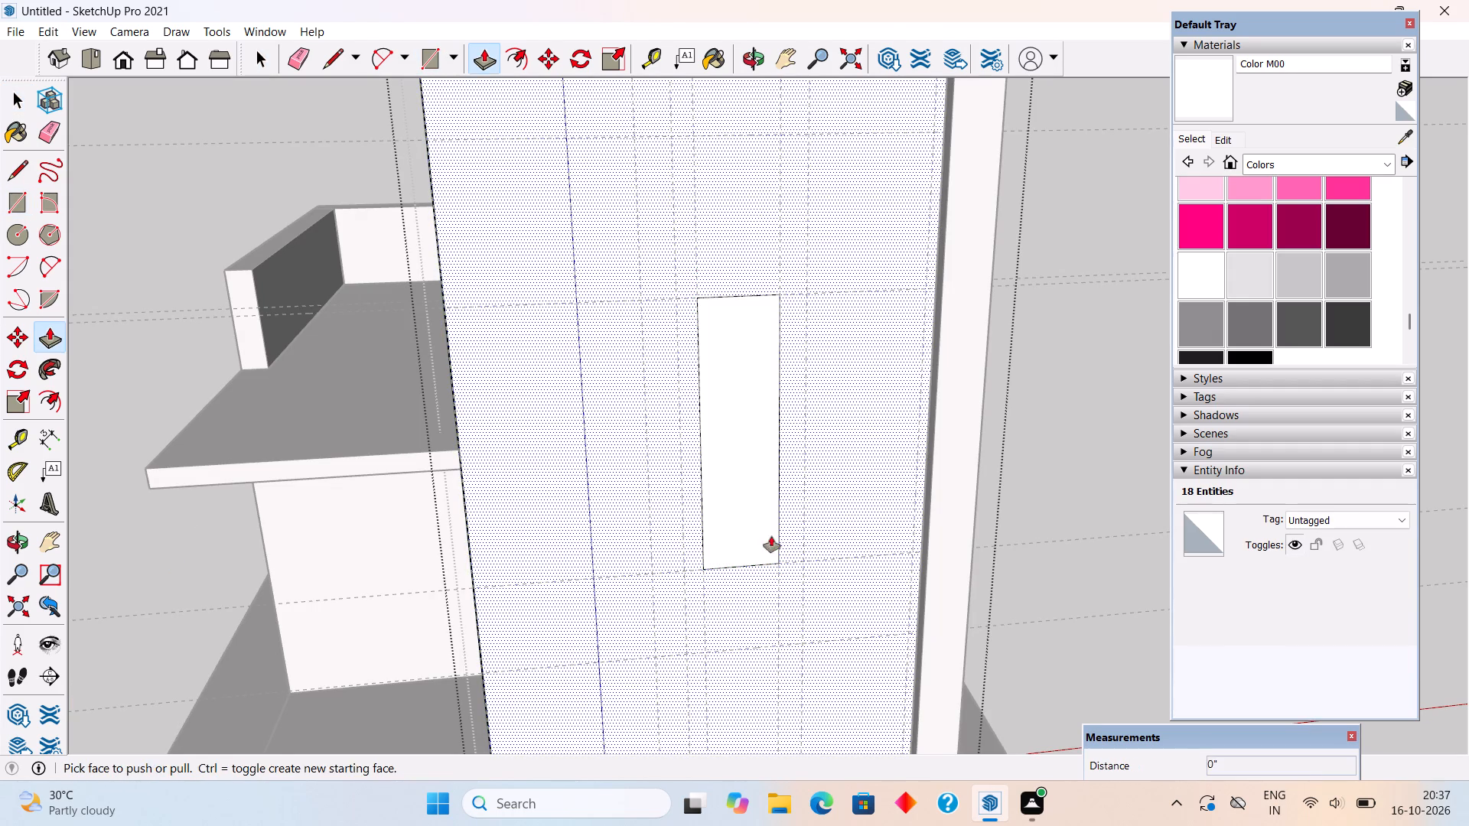
pyautogui.moveTo(763, 522); pyautogui.dragTo(725, 380)
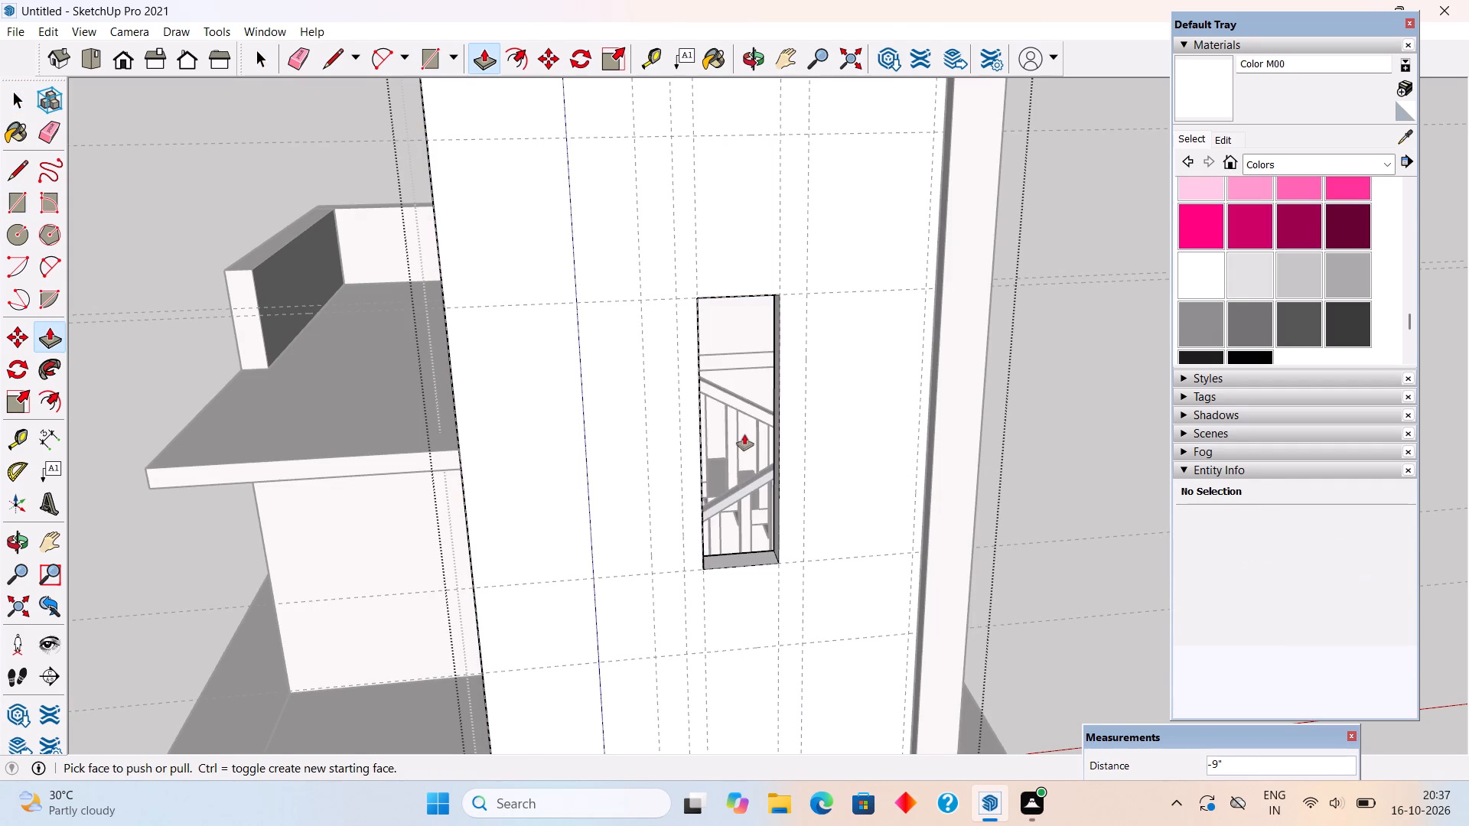
pyautogui.press('space')
pyautogui.click(1097, 435)
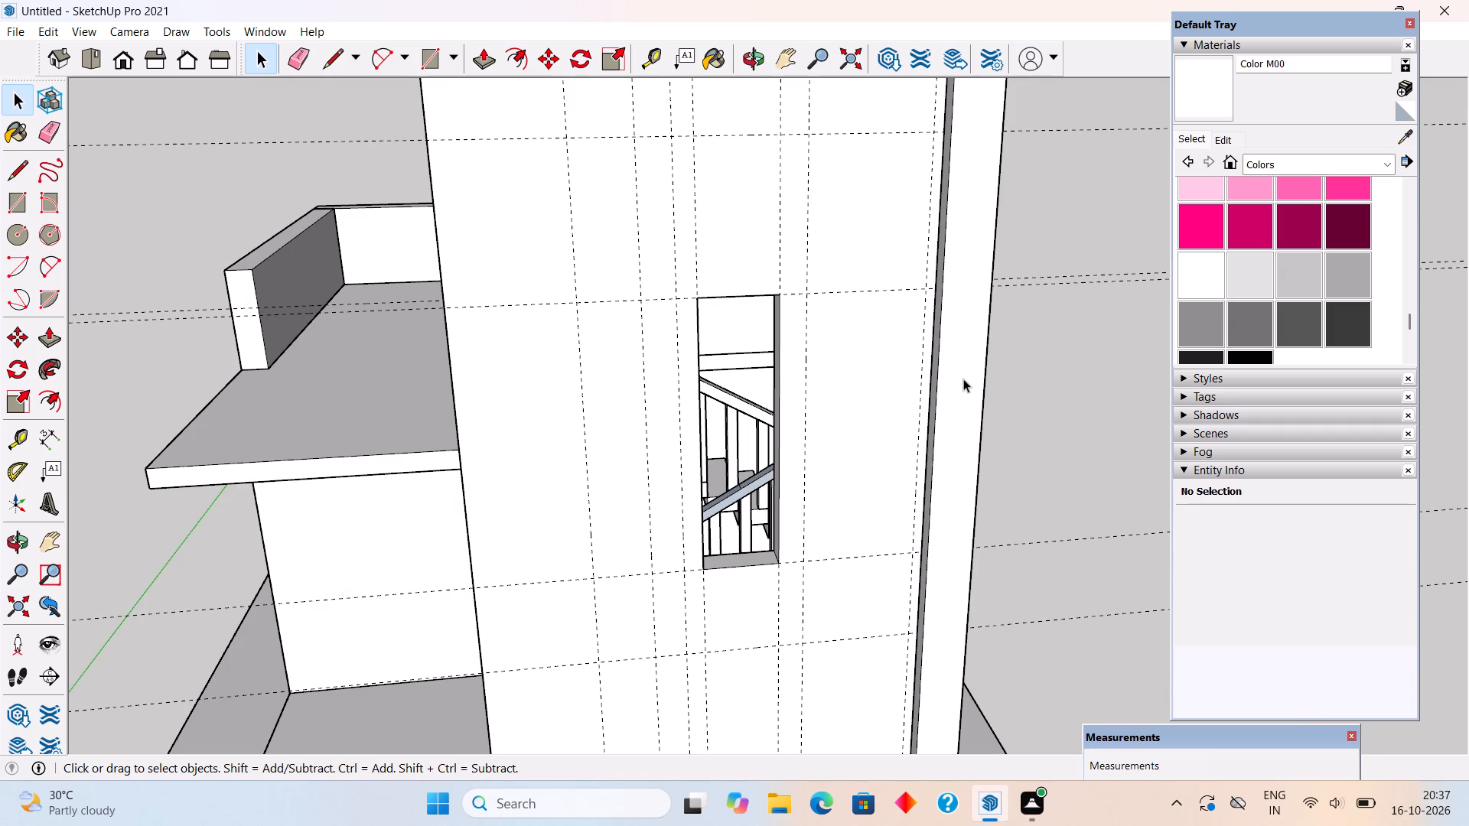
# Outline a 5" wide flat frame around the tower's 2' by 7' 3" window opening, leaving the opening itself clear.
pyautogui.press('r')
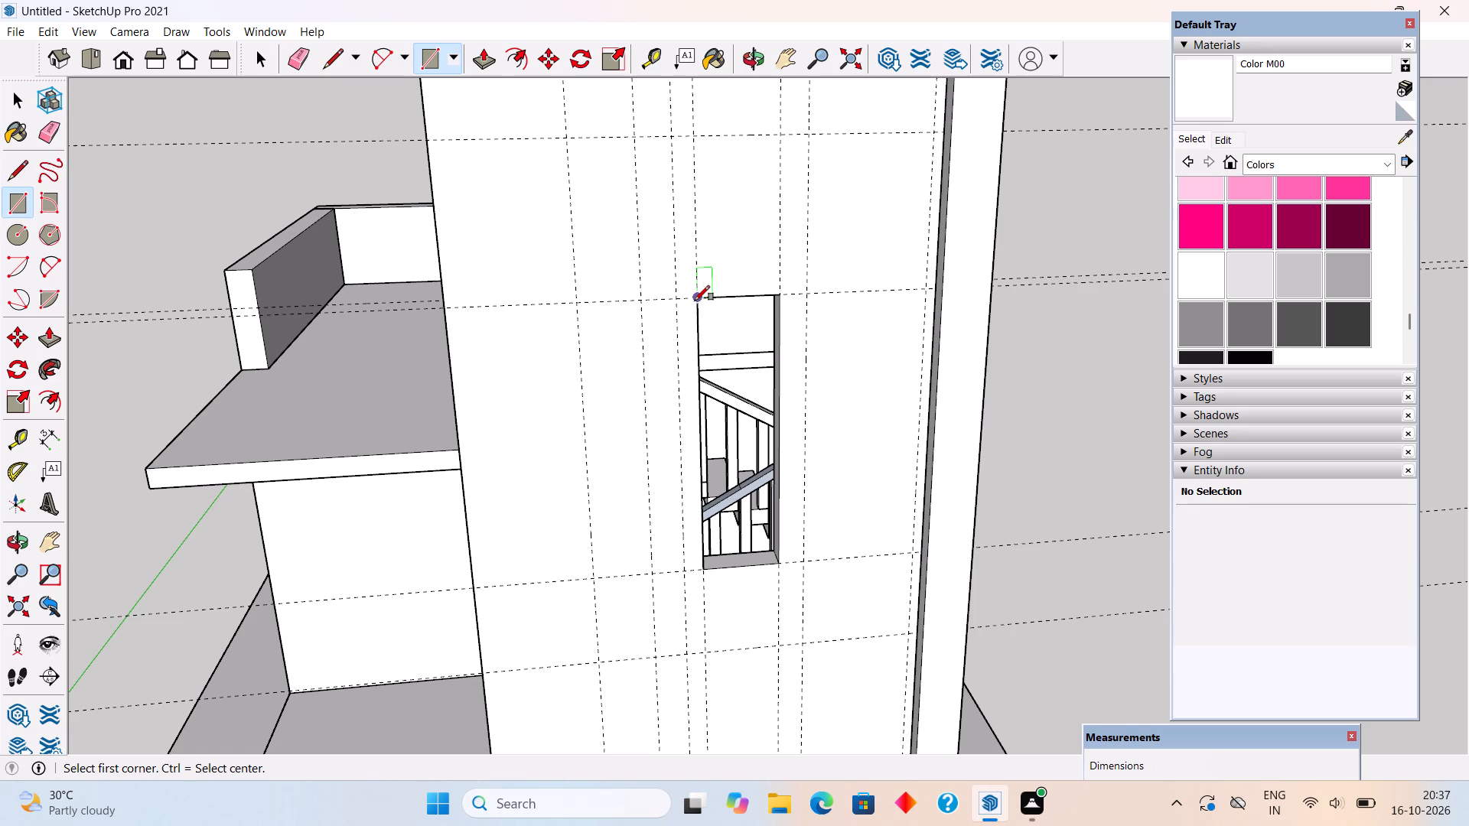
pyautogui.click(695, 301)
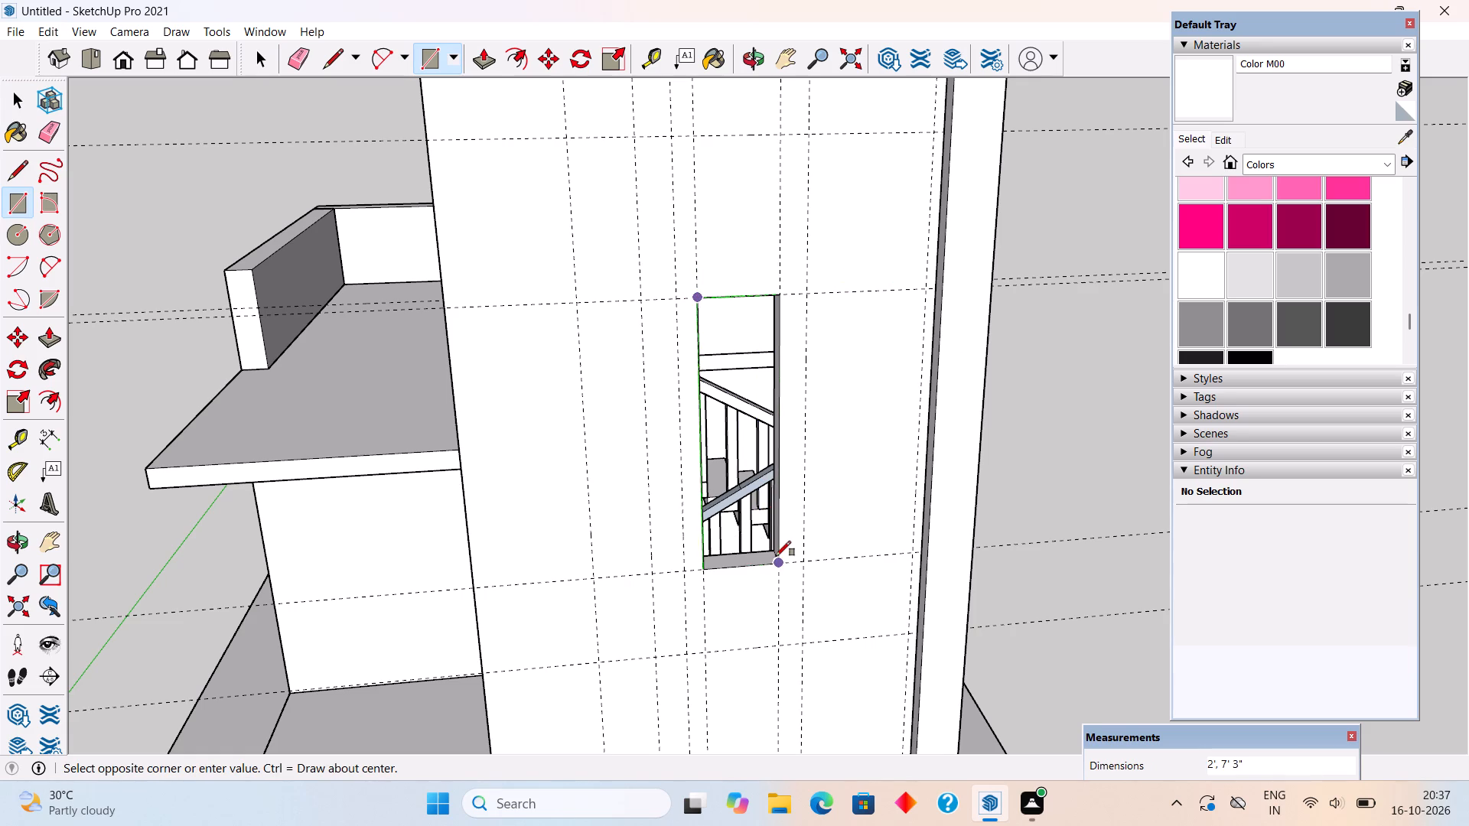
pyautogui.click(776, 557)
pyautogui.press('f')
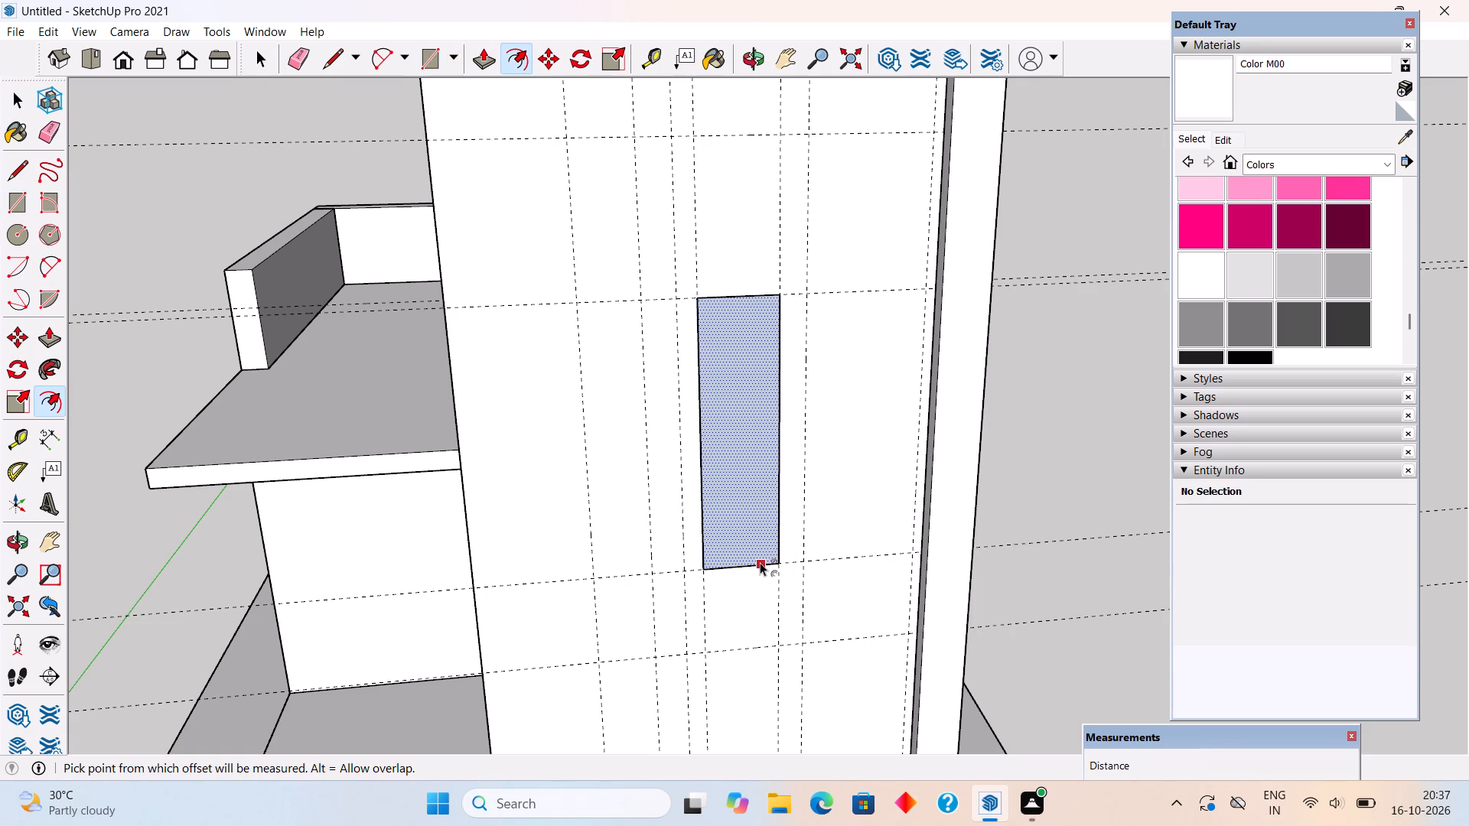
pyautogui.click(757, 562)
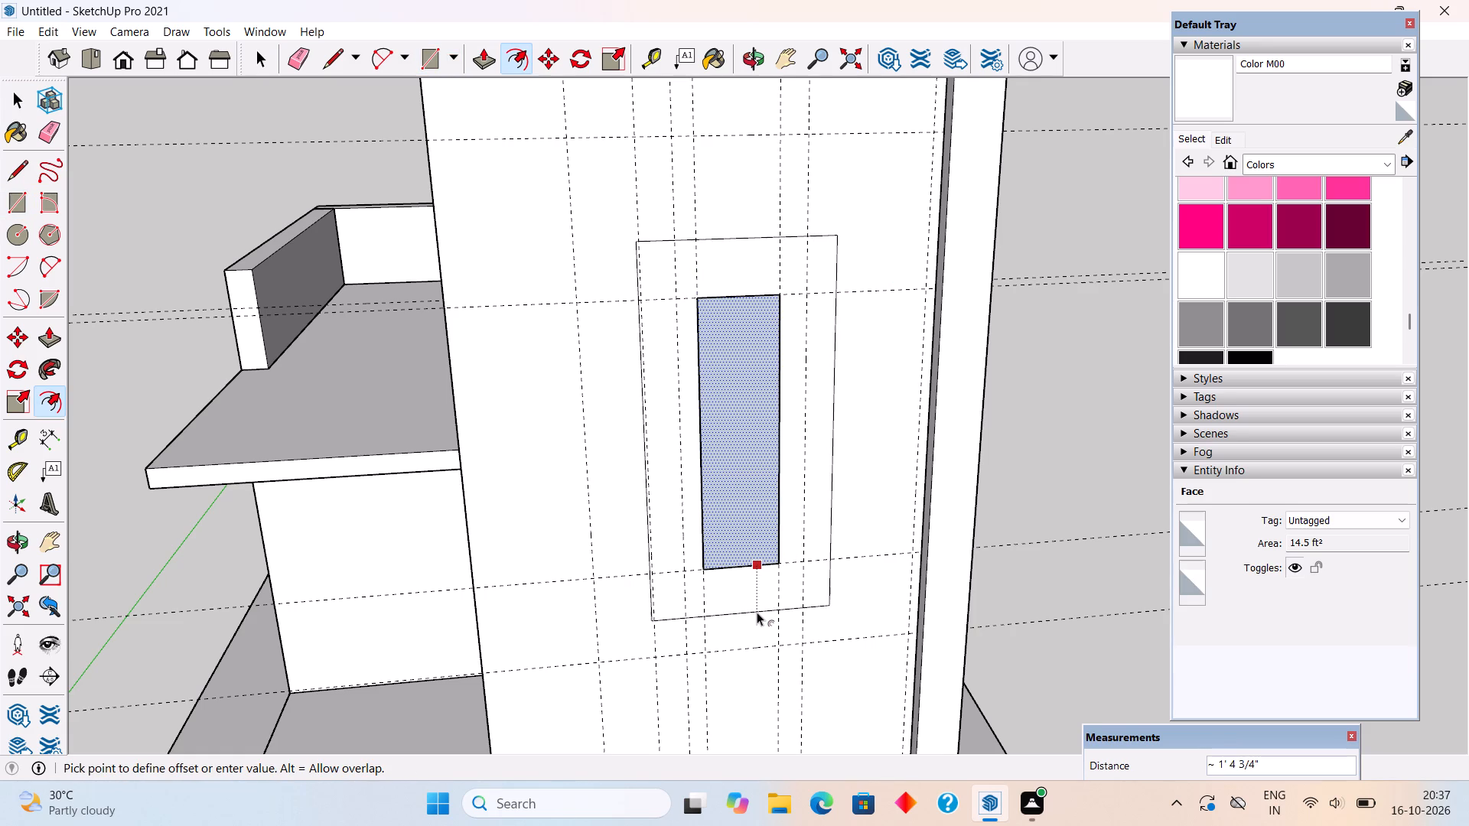
pyautogui.write('5"')
pyautogui.press('Return')
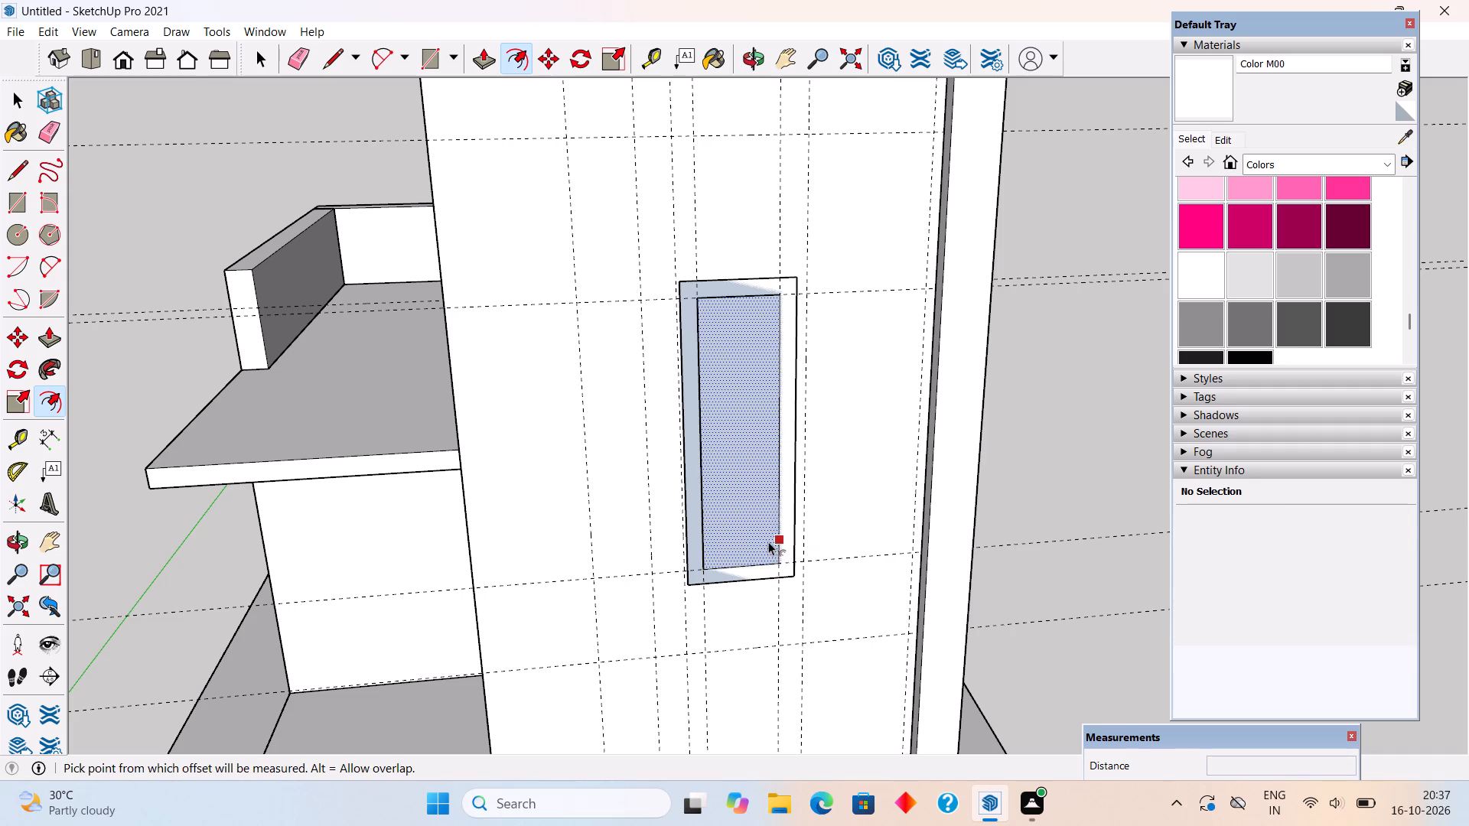
pyautogui.press('space')
pyautogui.click(746, 520)
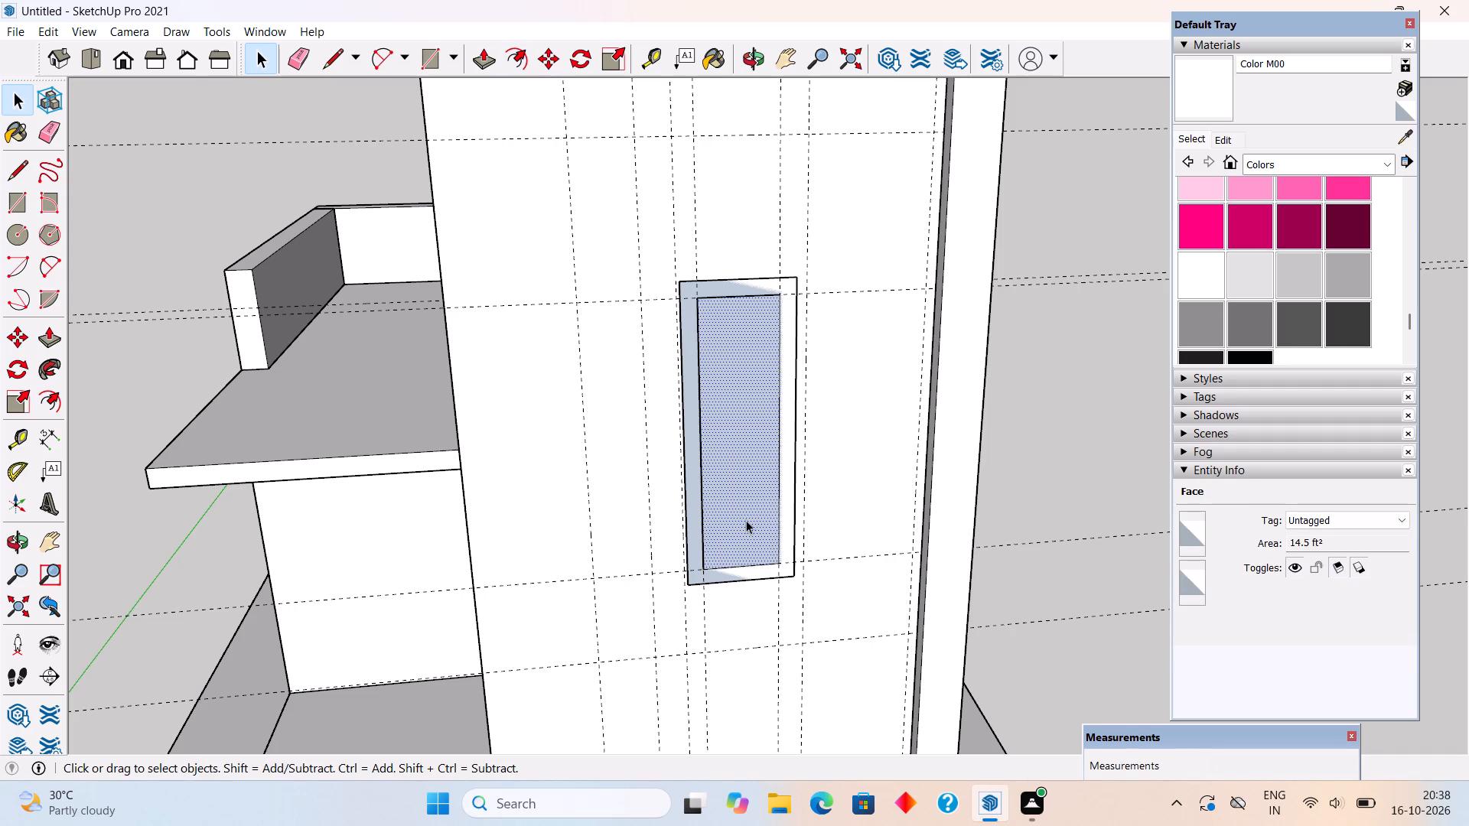
pyautogui.press('Delete')
# Extrude the flat window frame 5" outward from the tower wall and make it a group.
pyautogui.click(788, 557)
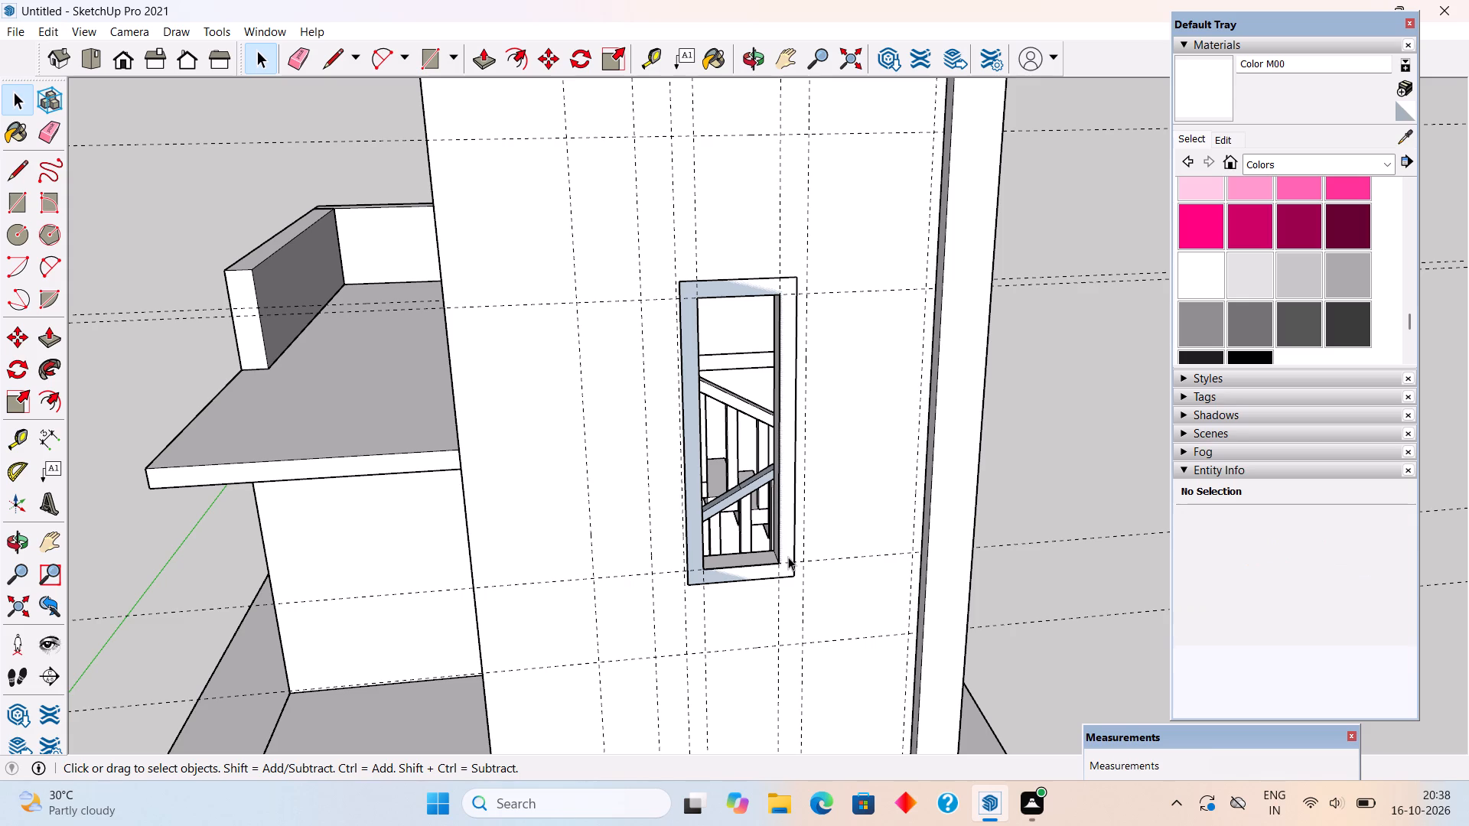
pyautogui.press('p')
pyautogui.click(788, 557)
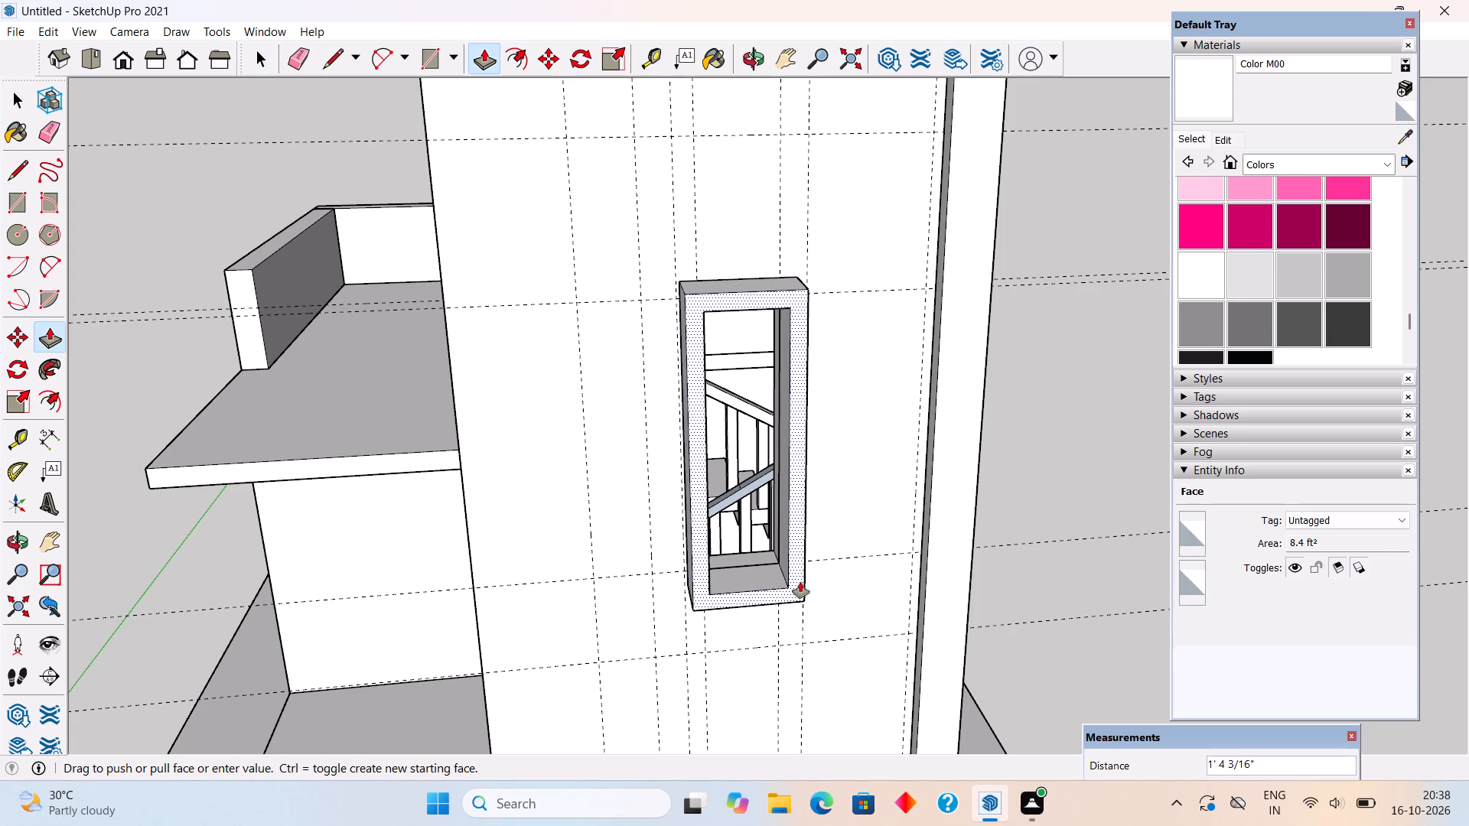
pyautogui.write('5"')
pyautogui.press('Return')
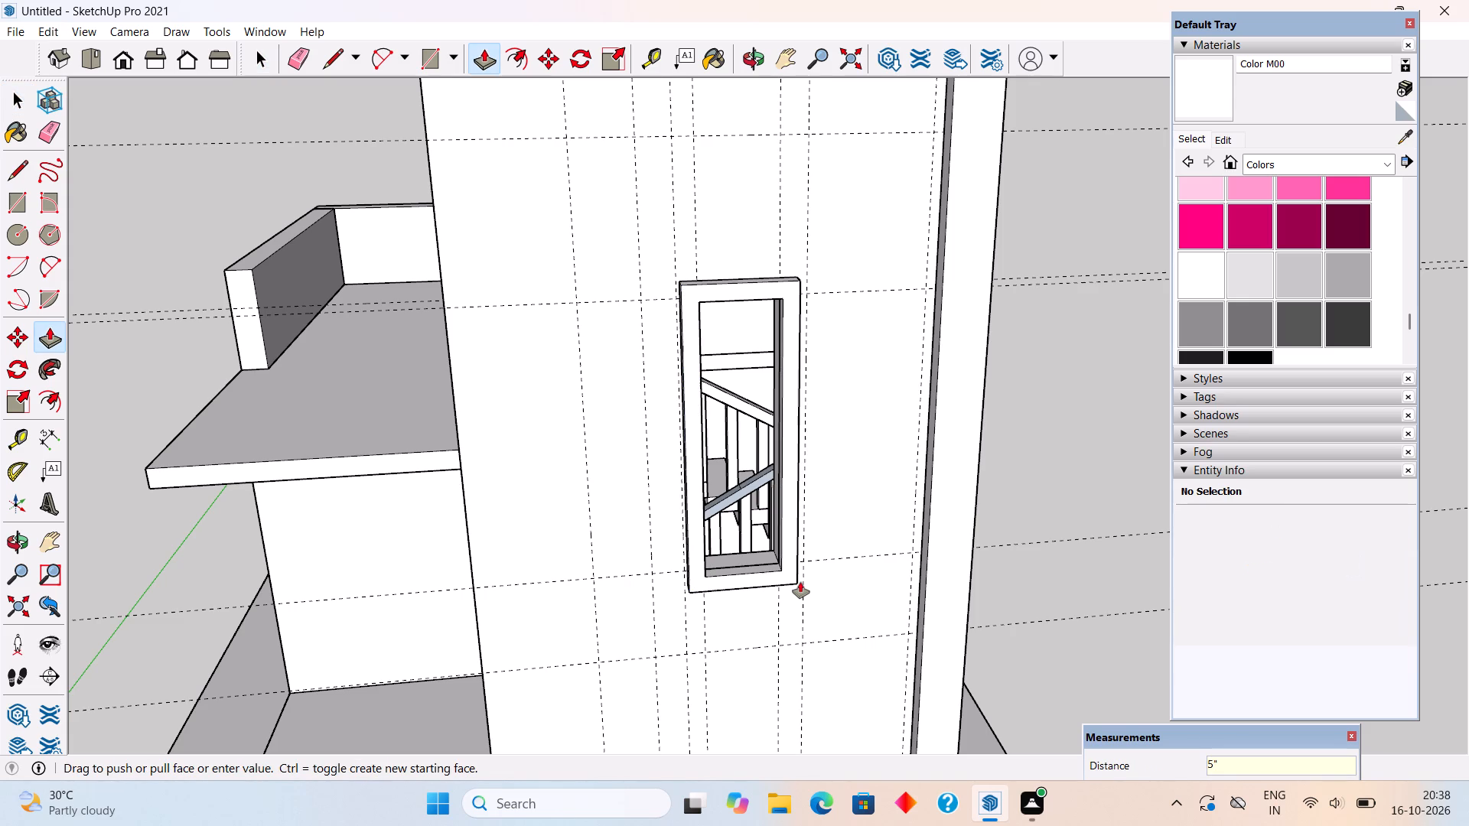
pyautogui.press('space')
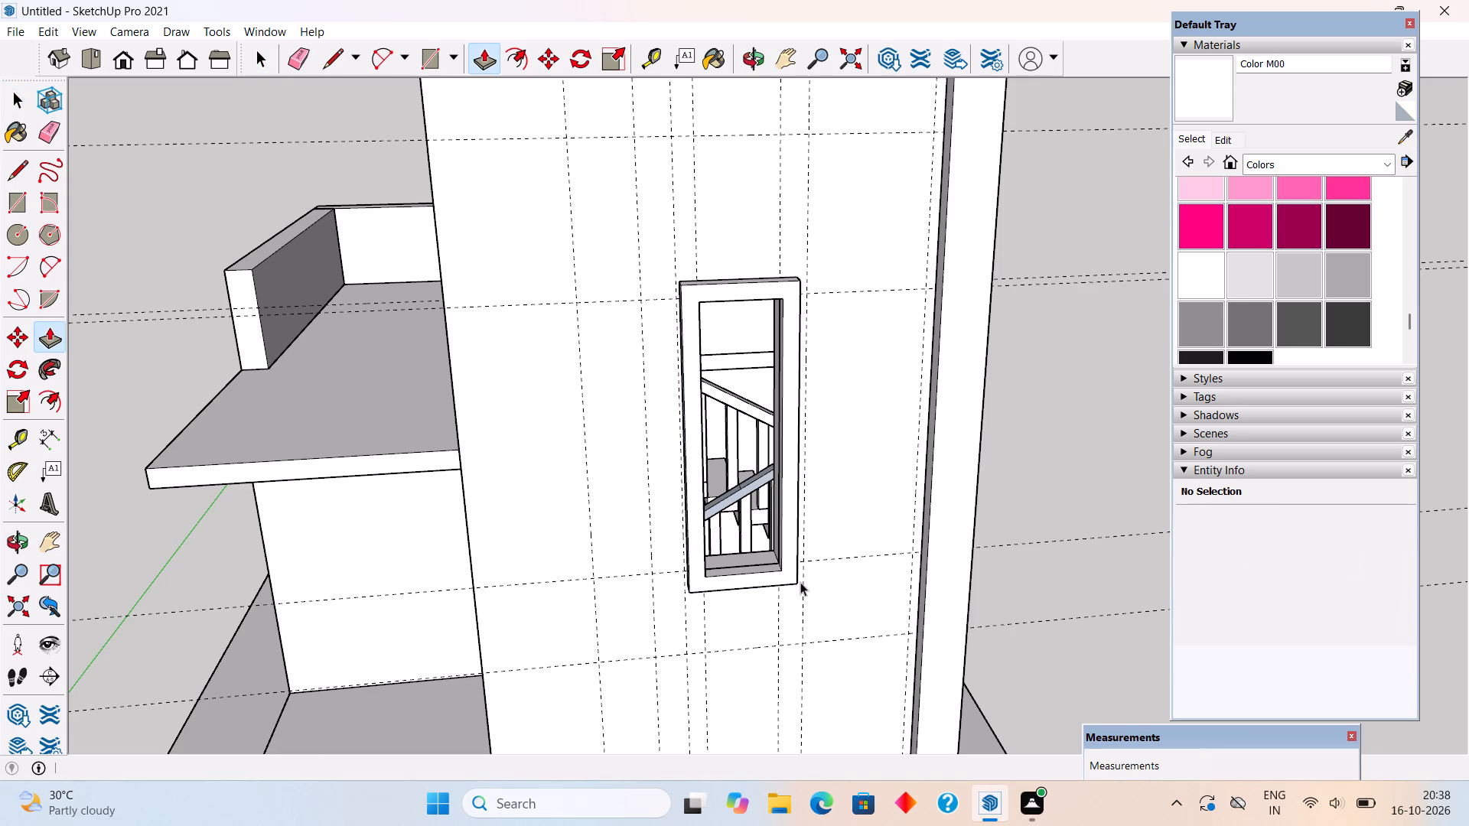
pyautogui.tripleClick(783, 573)
pyautogui.rightClick(783, 573)
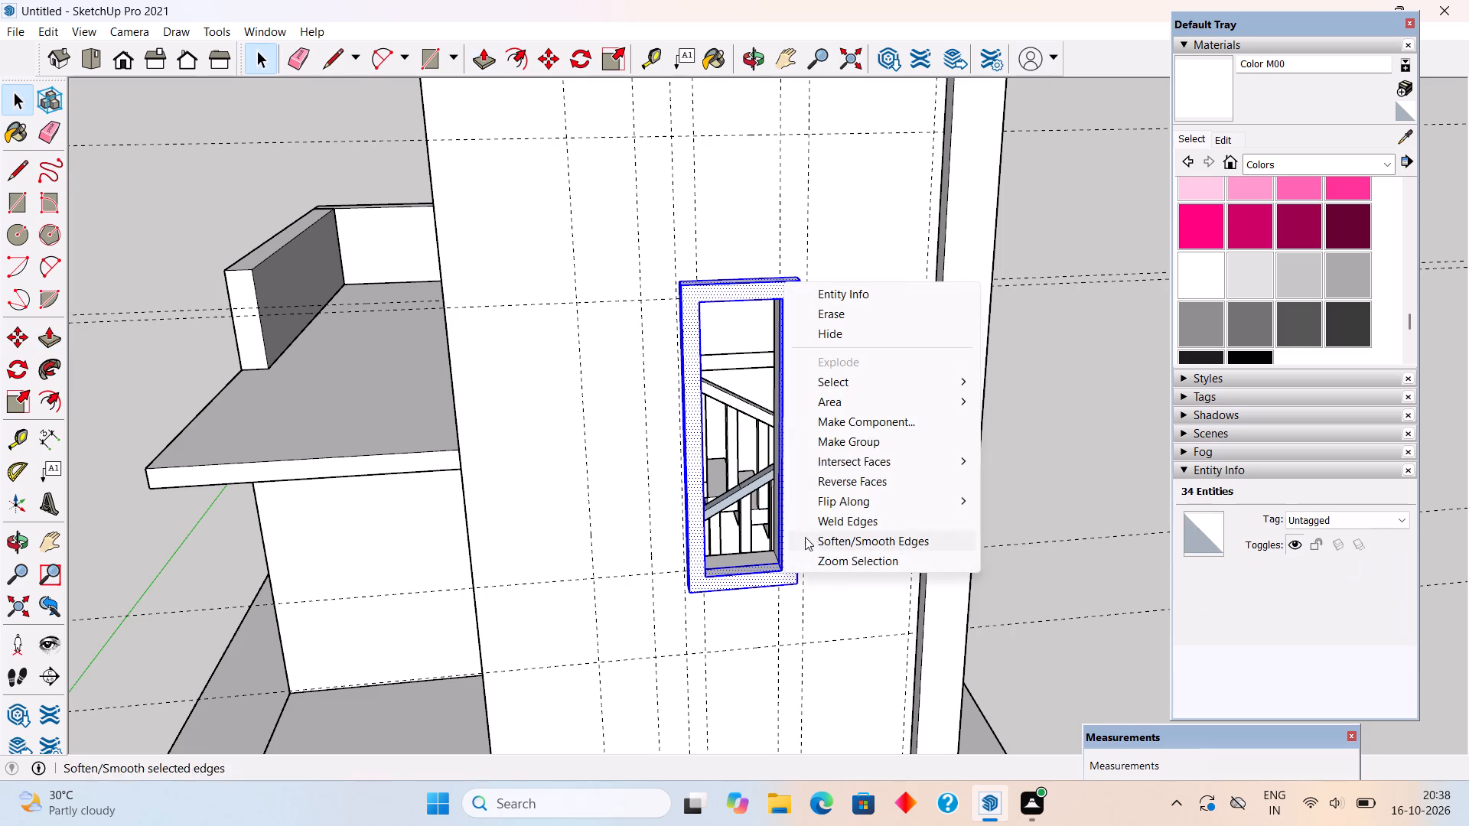
pyautogui.click(839, 438)
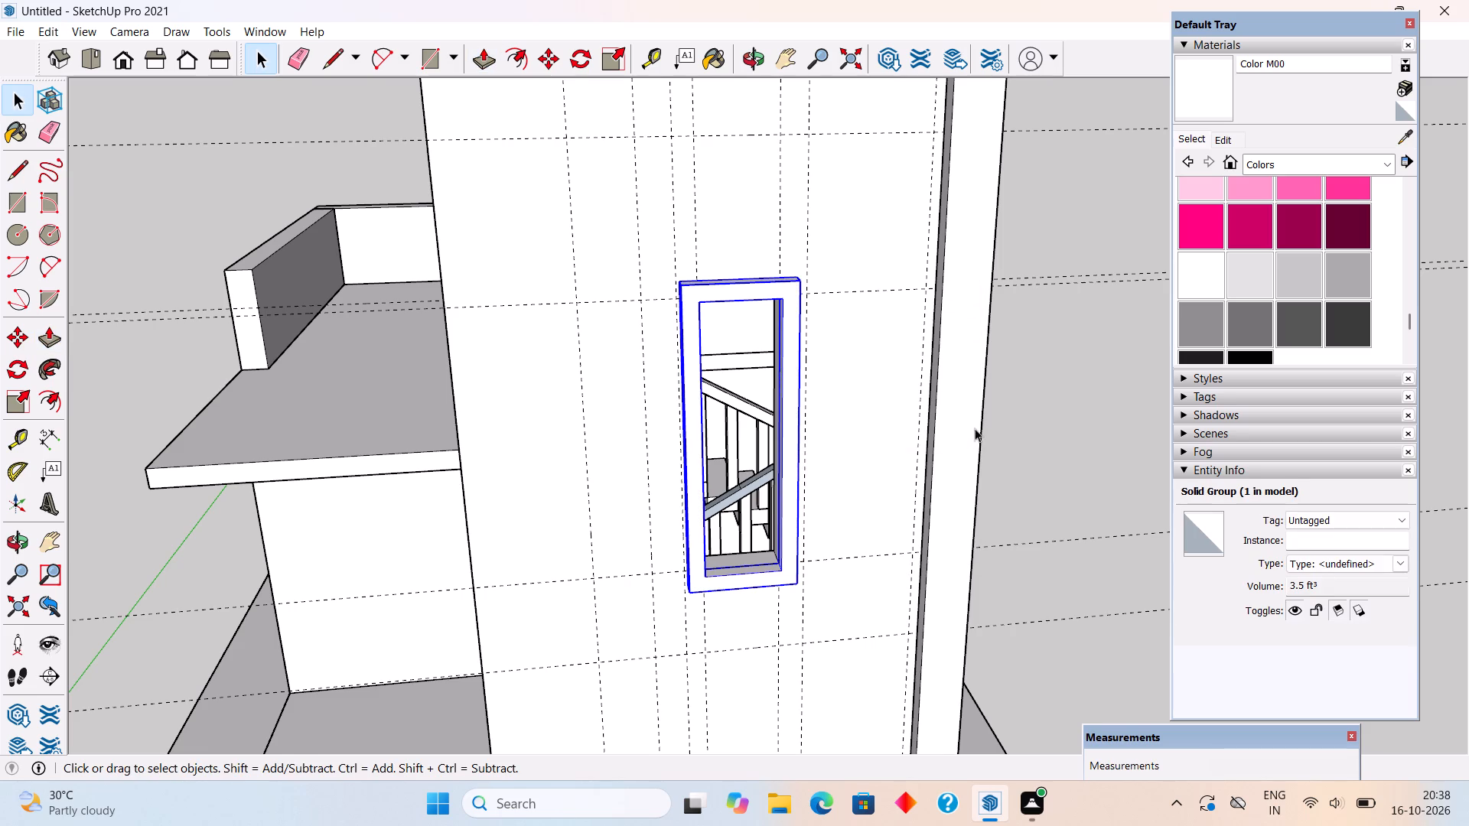
pyautogui.click(1090, 408)
# Draw a vertical strip 4' wide and about 20' 4" high on the tower wall, from the roof's underside to the base, behind the window frame.
pyautogui.scroll(6, 878, 382)
pyautogui.moveTo(725, 359); pyautogui.dragTo(680, 212, button='middle')
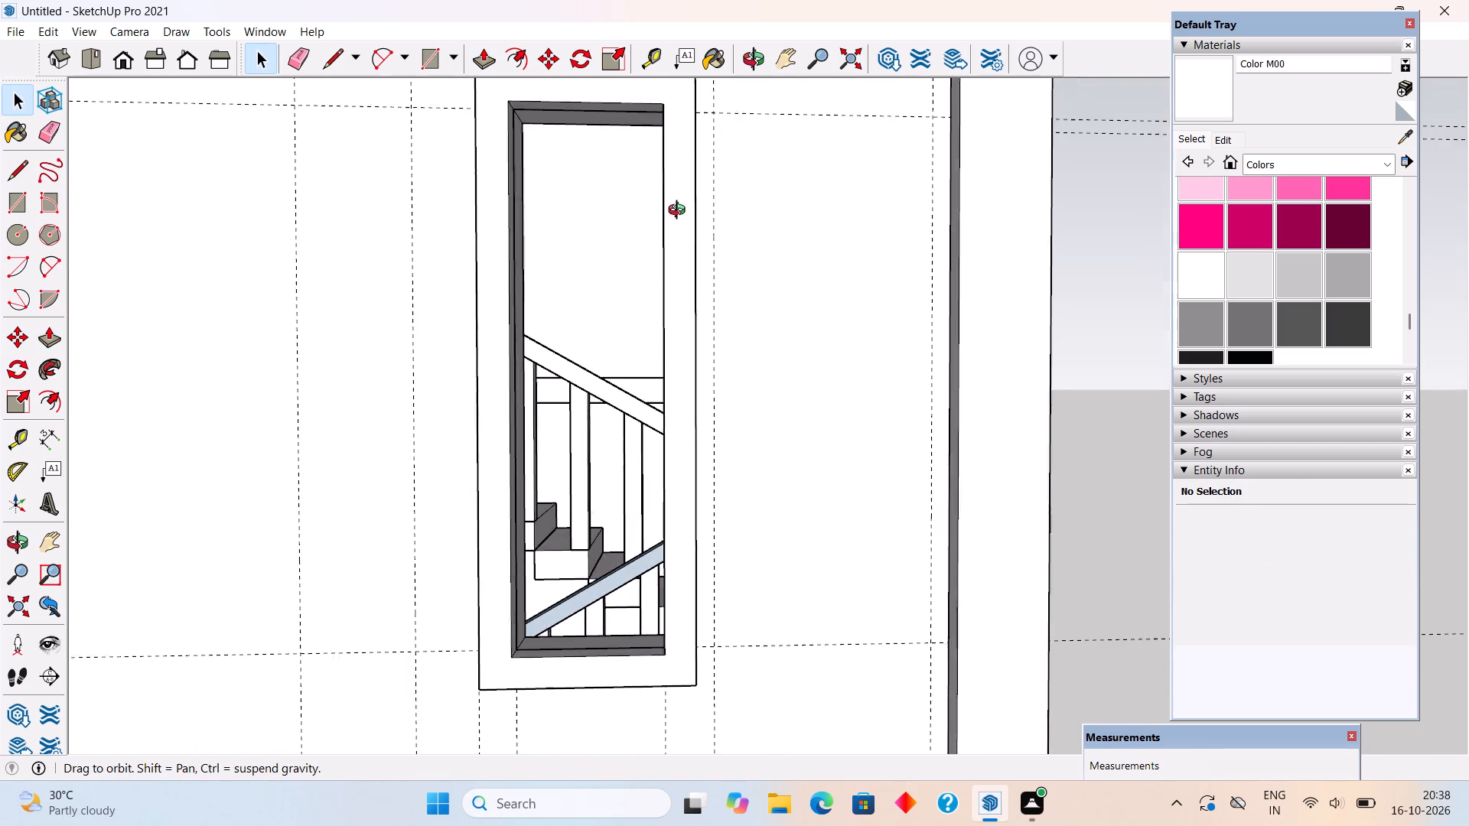
pyautogui.moveTo(680, 212); pyautogui.dragTo(686, 290, button='middle')
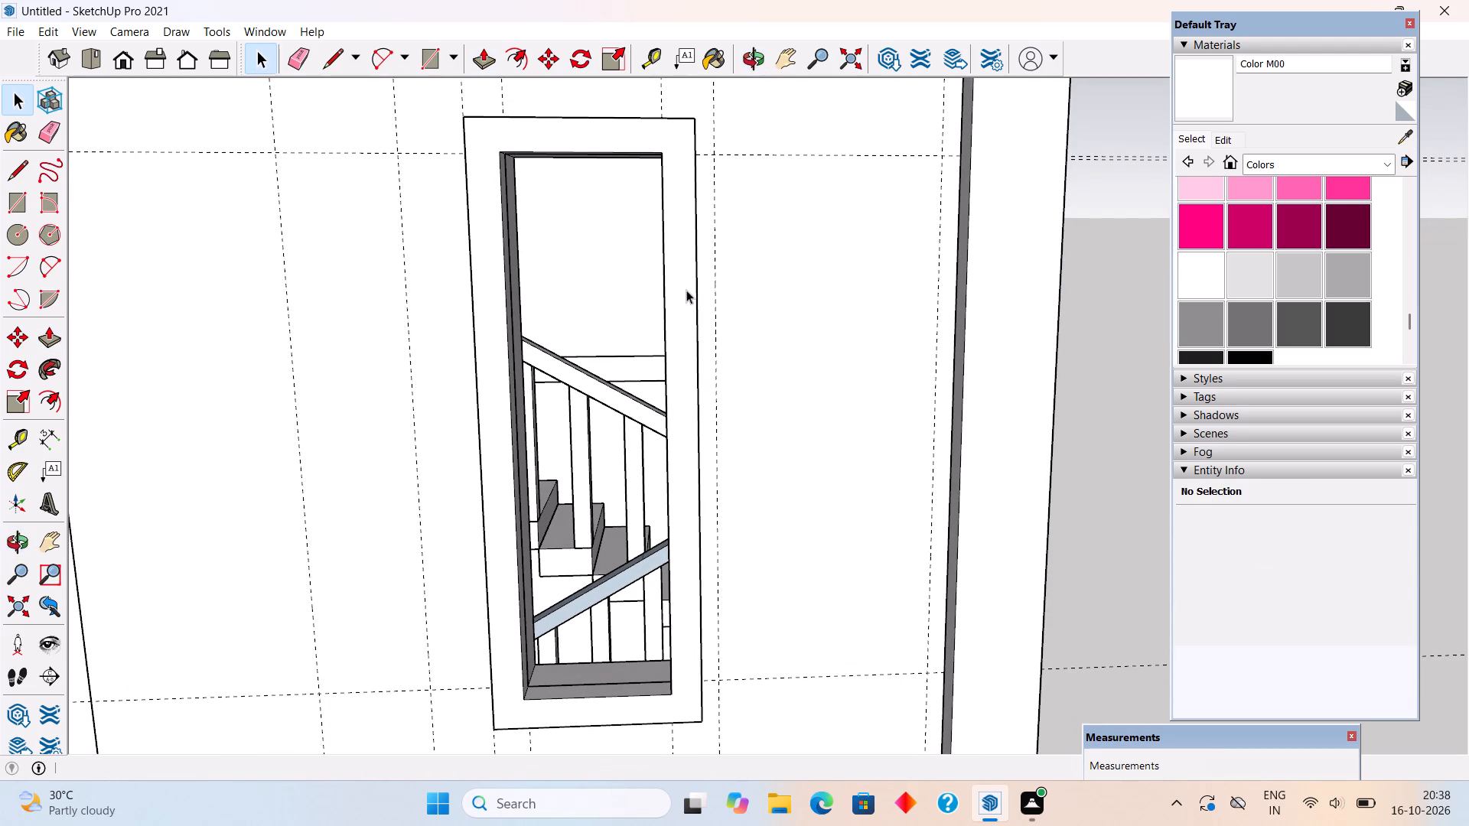
pyautogui.scroll(-7, 689, 290)
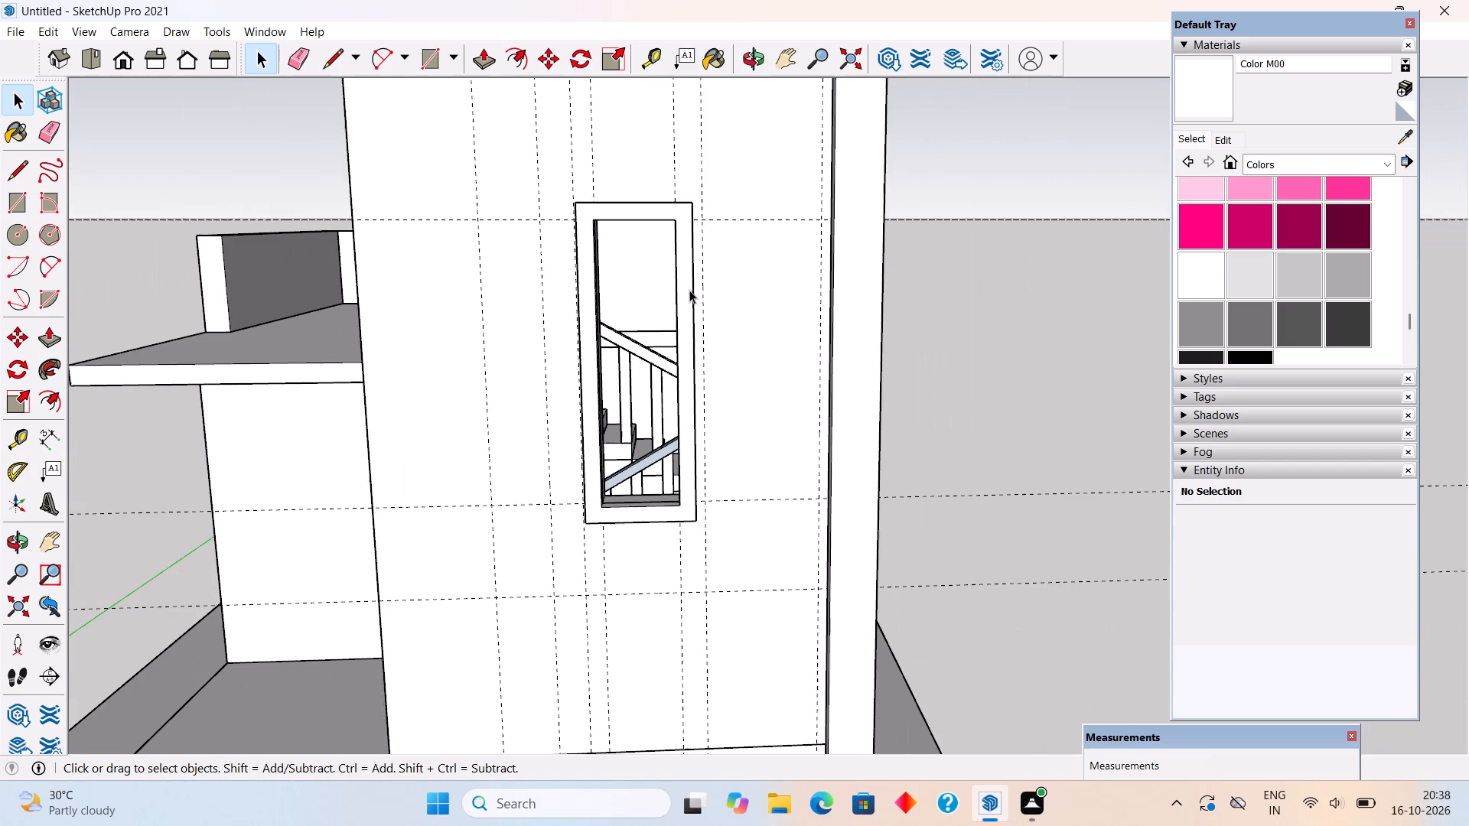
pyautogui.scroll(-4, 692, 304)
pyautogui.moveTo(699, 325); pyautogui.dragTo(722, 370, button='middle')
pyautogui.scroll(-3, 722, 370)
pyautogui.moveTo(751, 431); pyautogui.dragTo(744, 254, button='middle')
pyautogui.scroll(4, 700, 145)
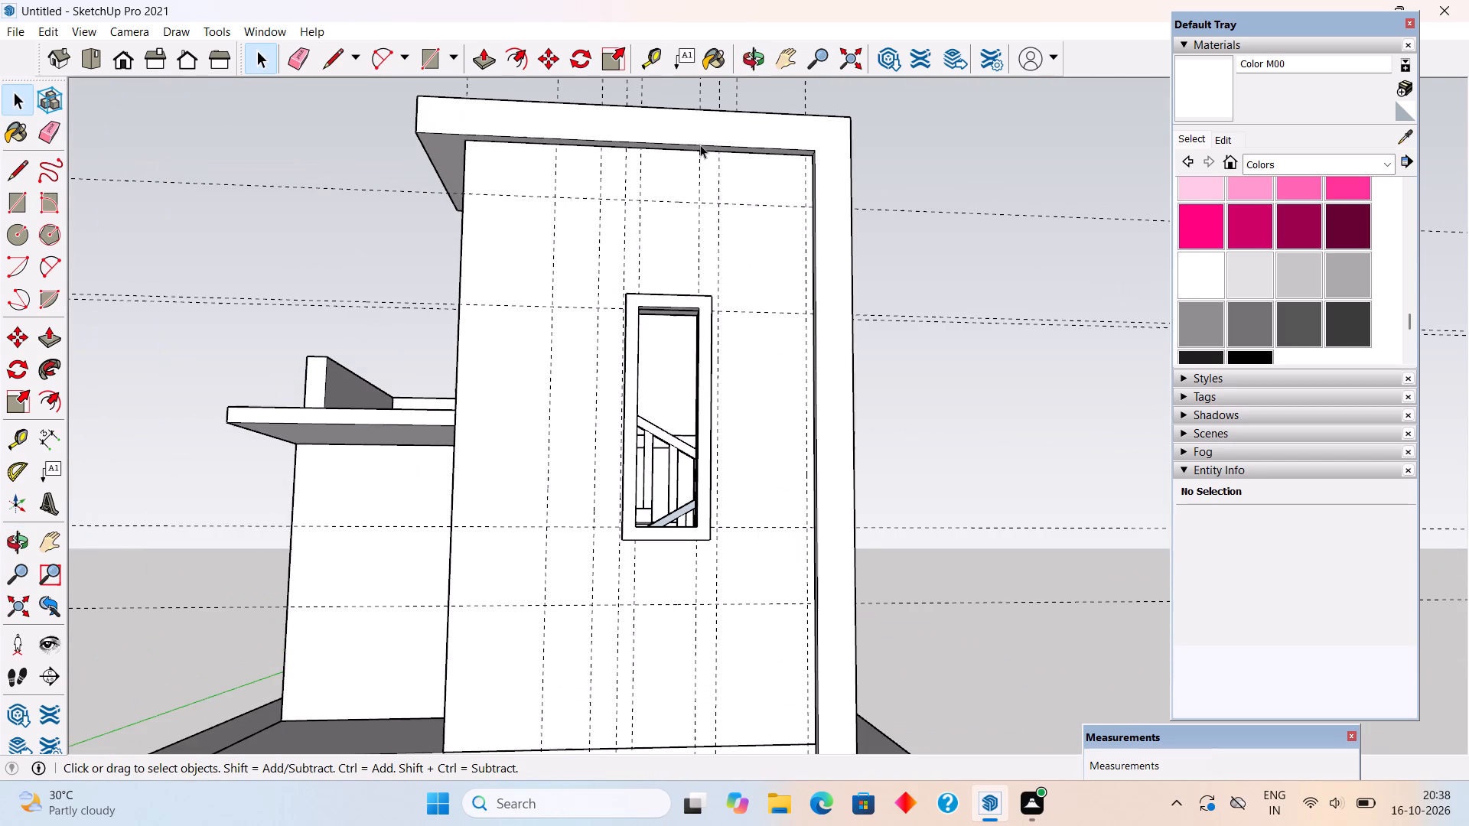
pyautogui.press('r')
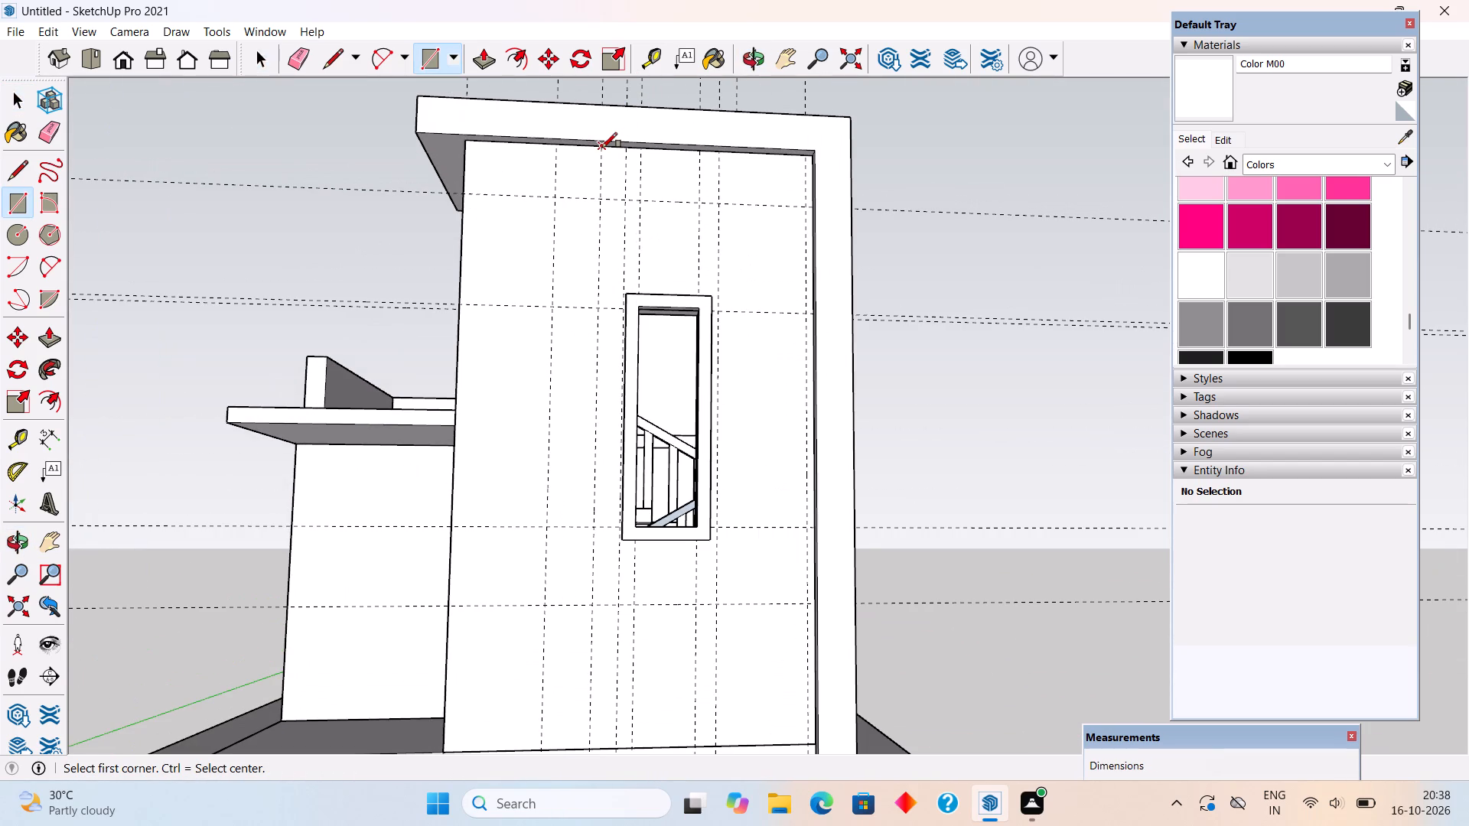
pyautogui.click(602, 148)
pyautogui.scroll(-4, 669, 393)
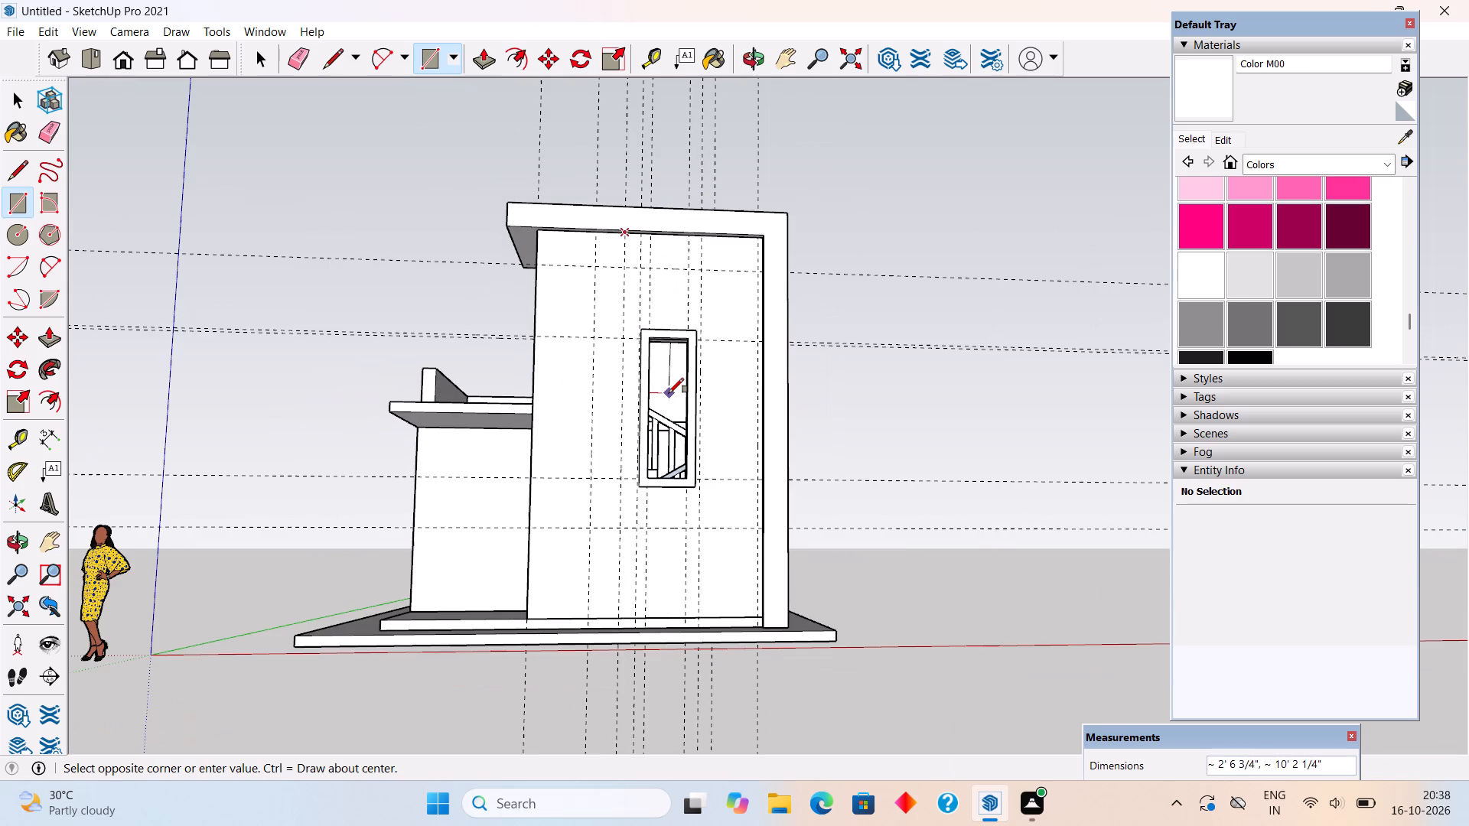
pyautogui.click(696, 626)
pyautogui.press('space')
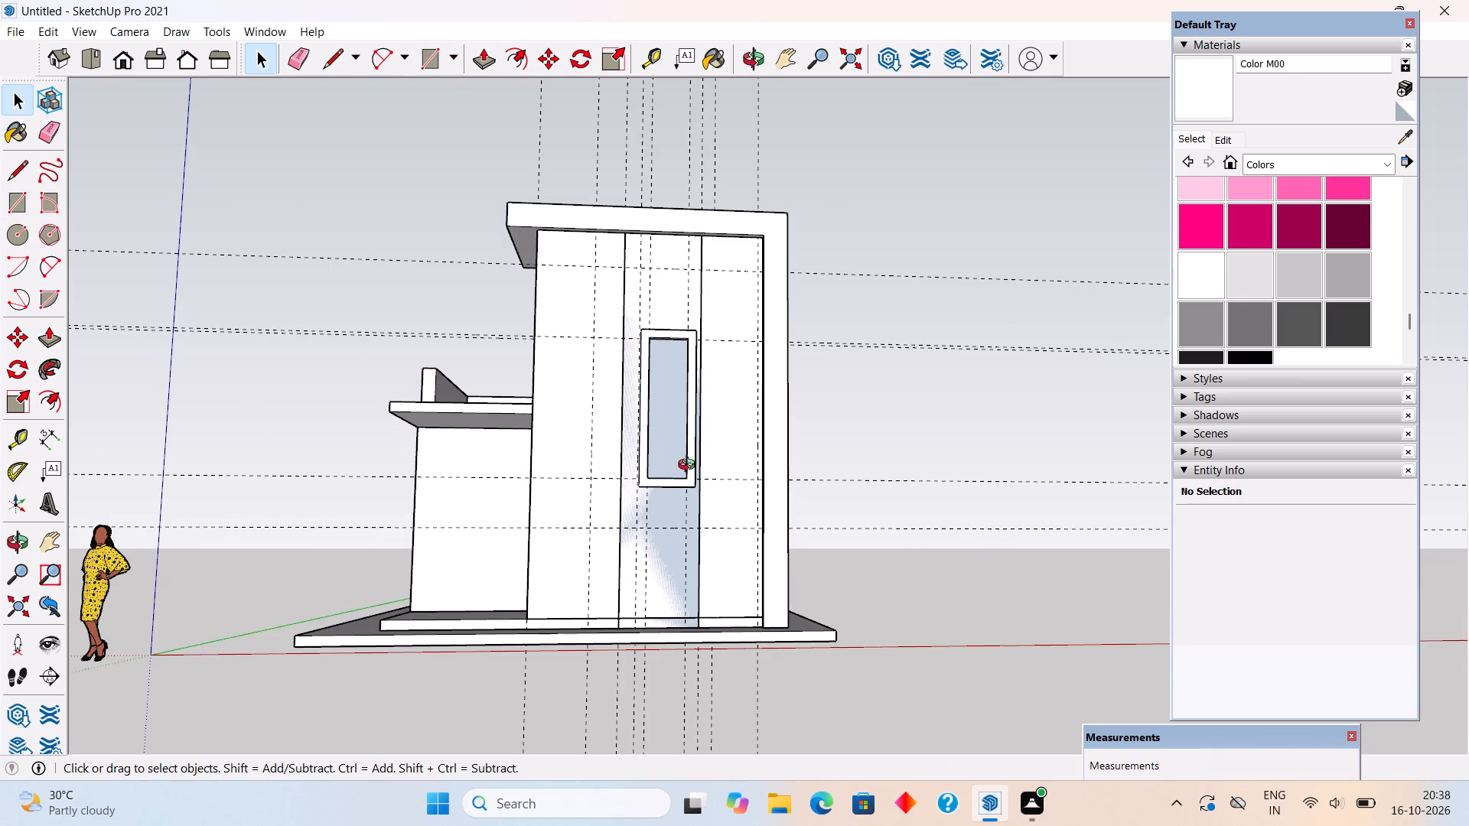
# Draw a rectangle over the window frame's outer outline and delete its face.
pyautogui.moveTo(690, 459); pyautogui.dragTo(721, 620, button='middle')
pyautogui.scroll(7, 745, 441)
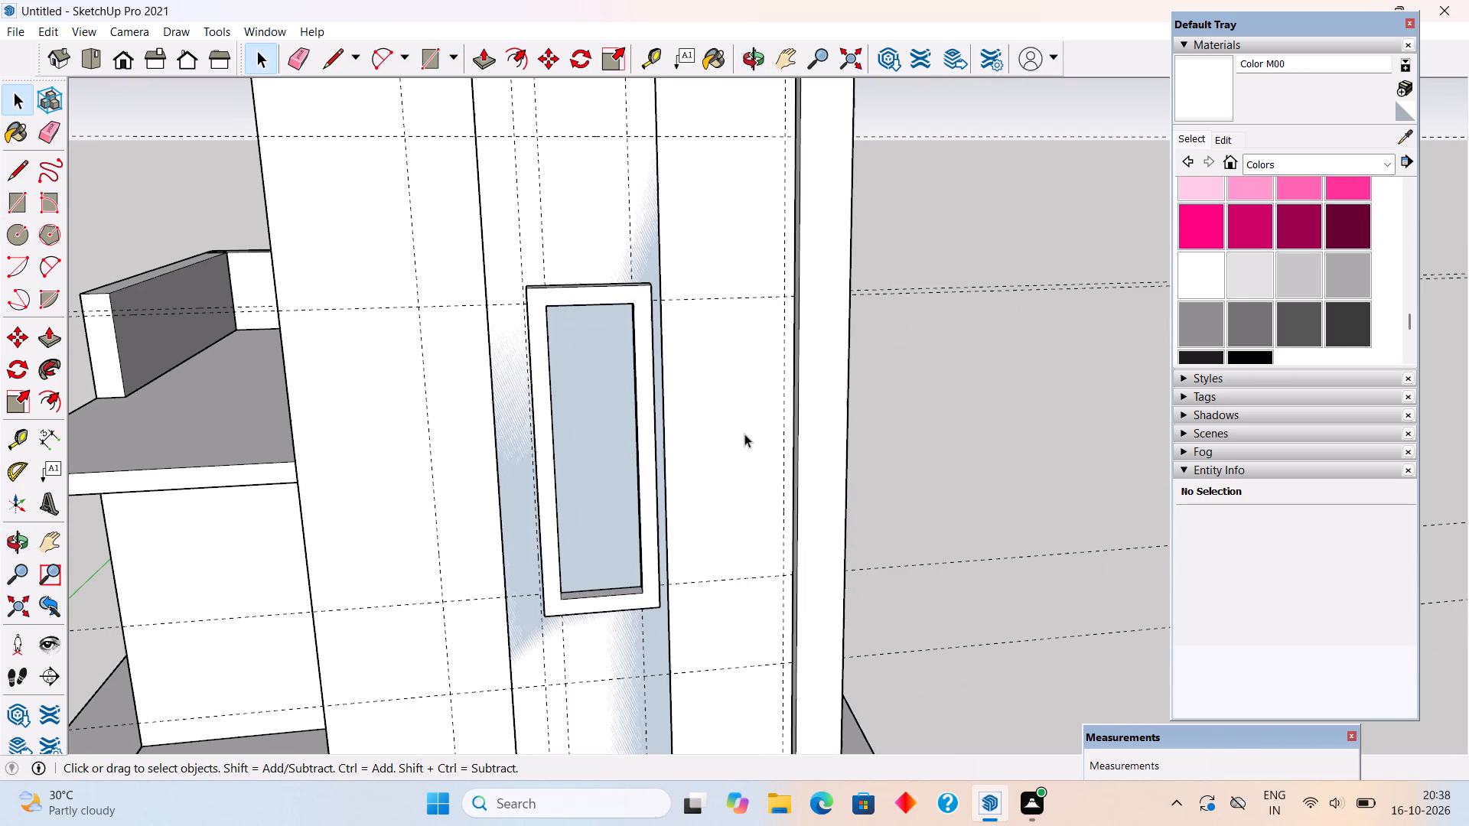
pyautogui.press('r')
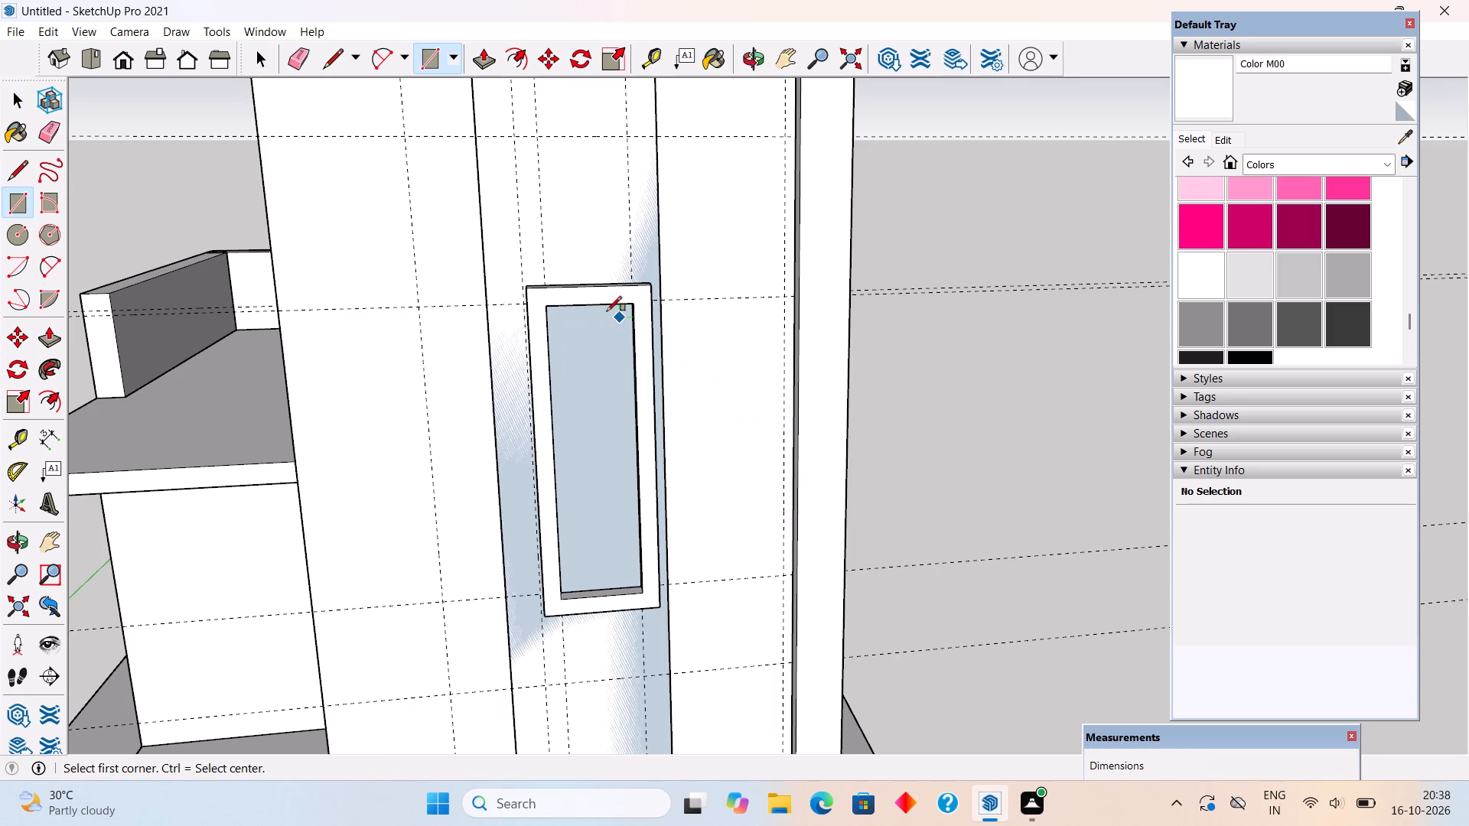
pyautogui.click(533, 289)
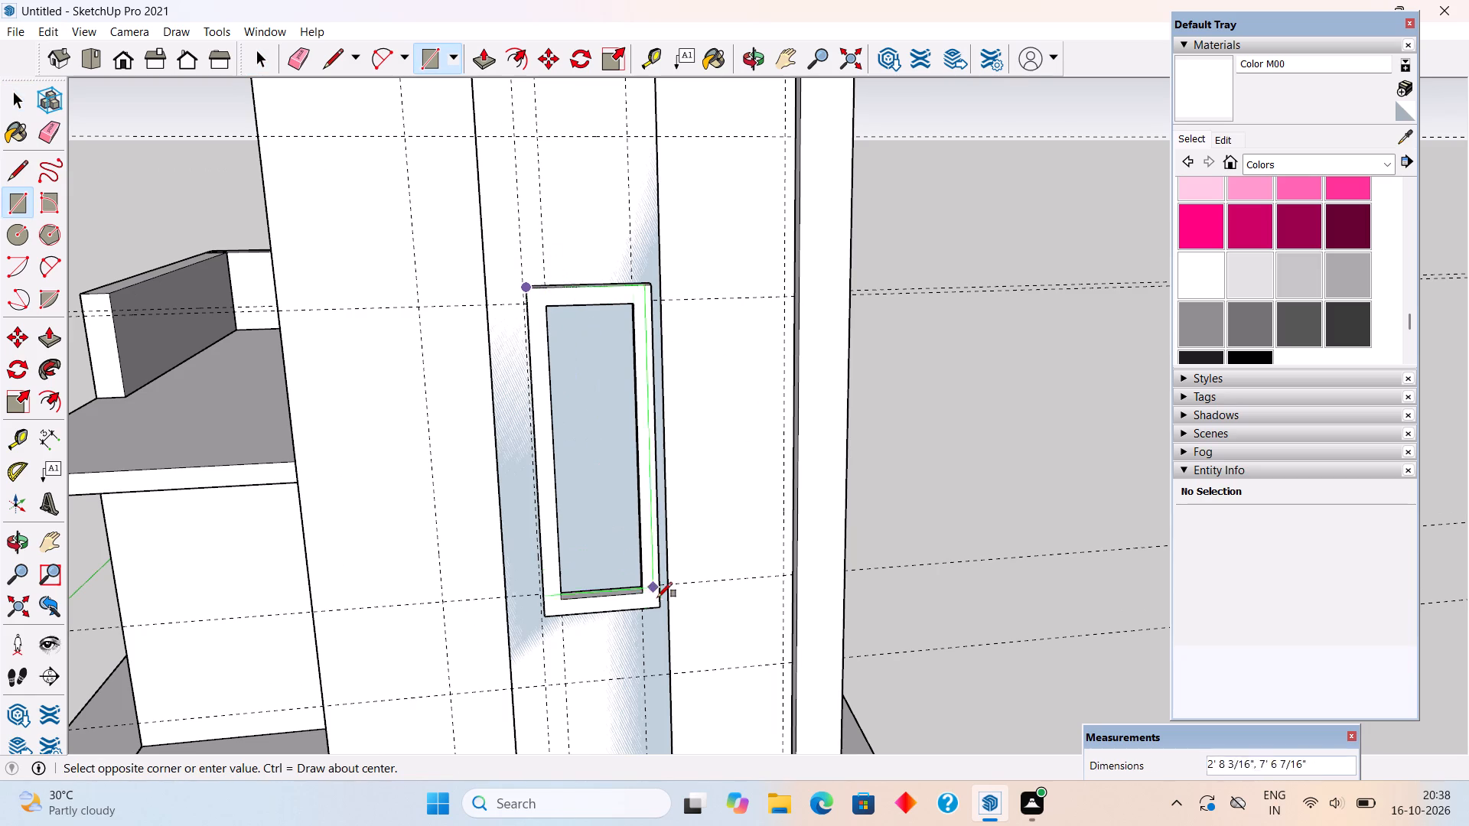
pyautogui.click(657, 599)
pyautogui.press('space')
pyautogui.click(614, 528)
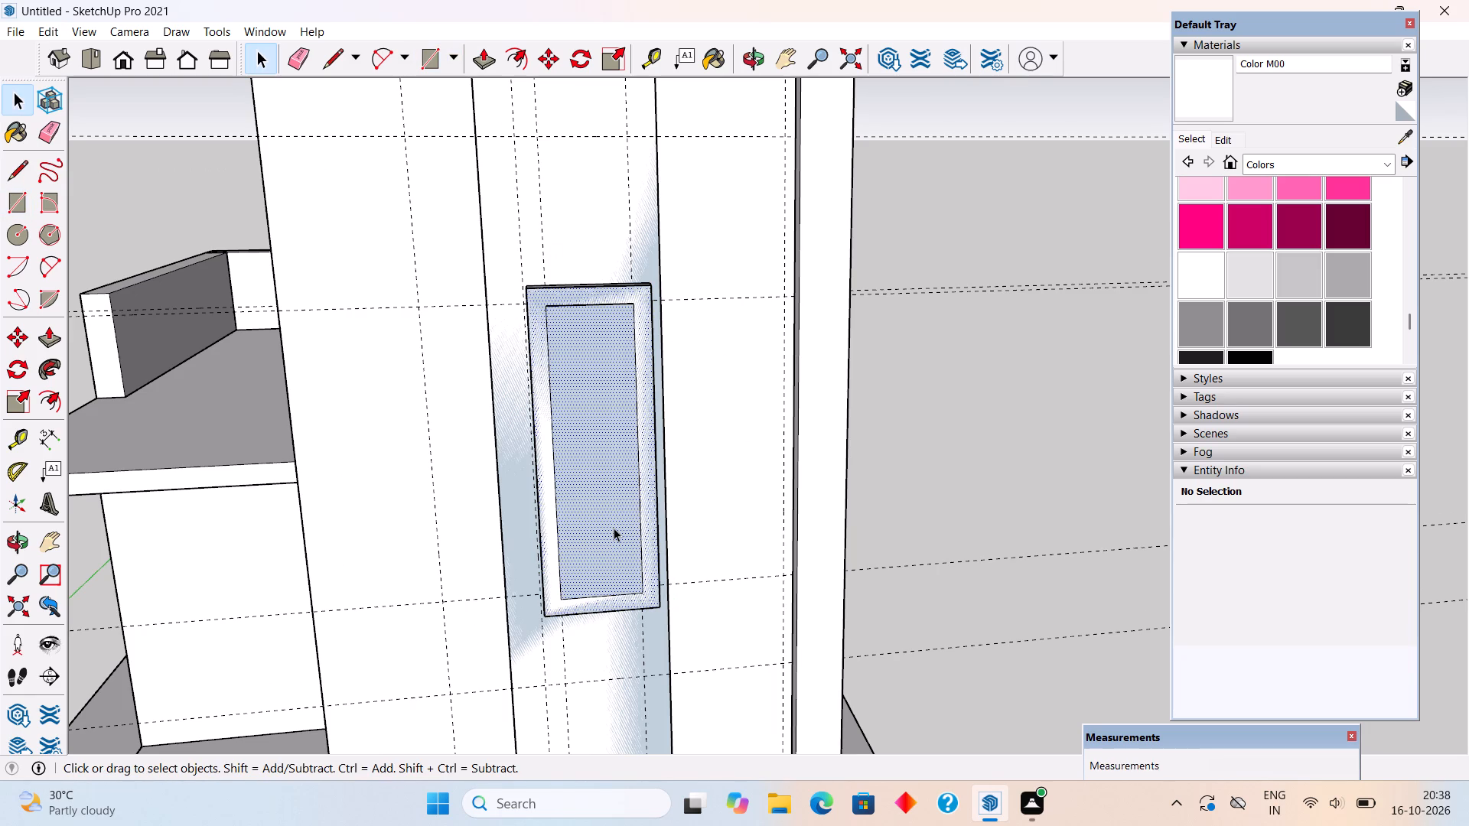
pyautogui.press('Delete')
# Cut a 2' by 7' 3" hole in the wall strip's face where it covers the window opening.
pyautogui.click(614, 528)
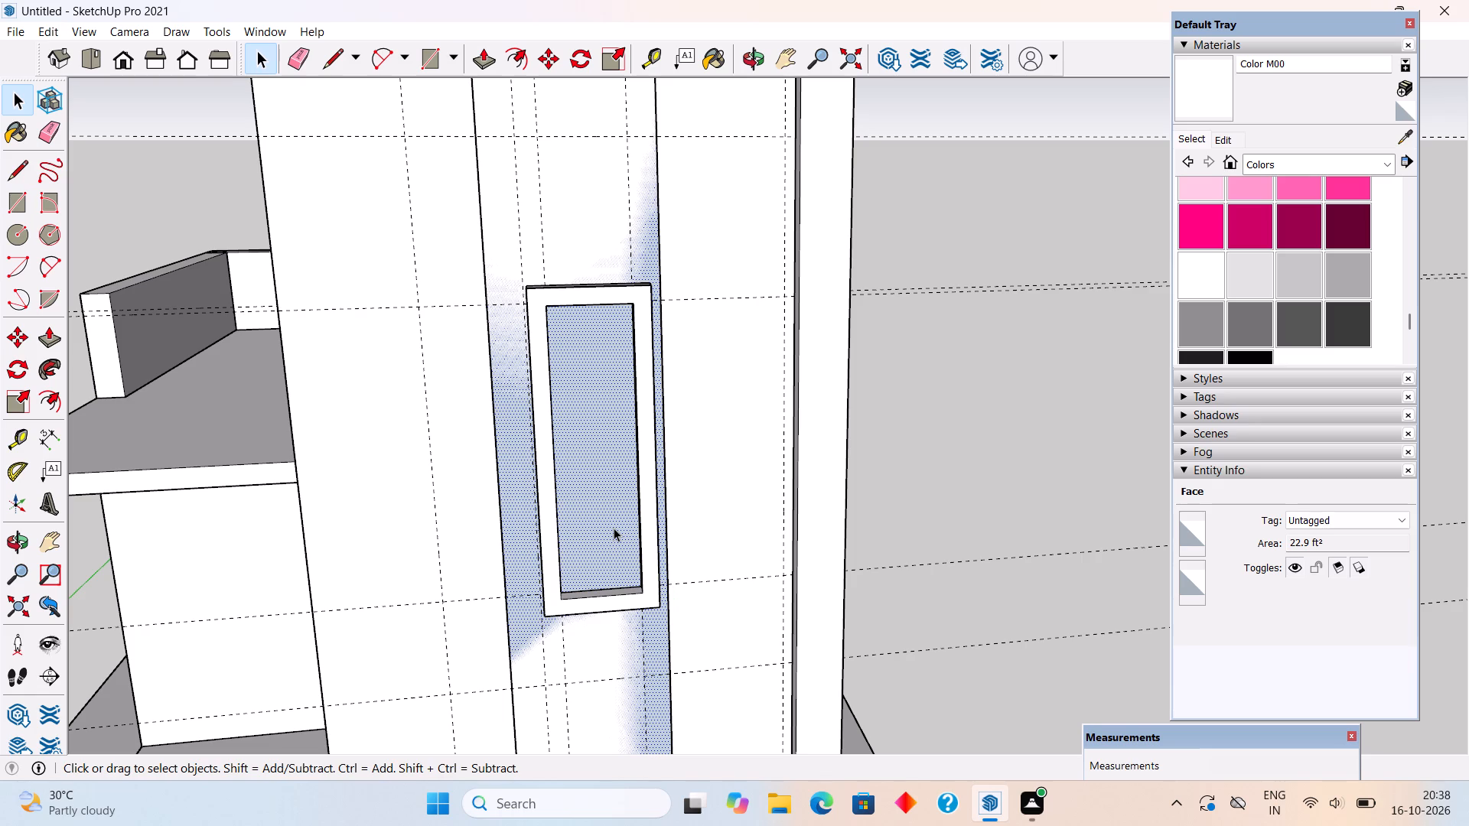
pyautogui.moveTo(578, 483); pyautogui.dragTo(466, 388, button='middle')
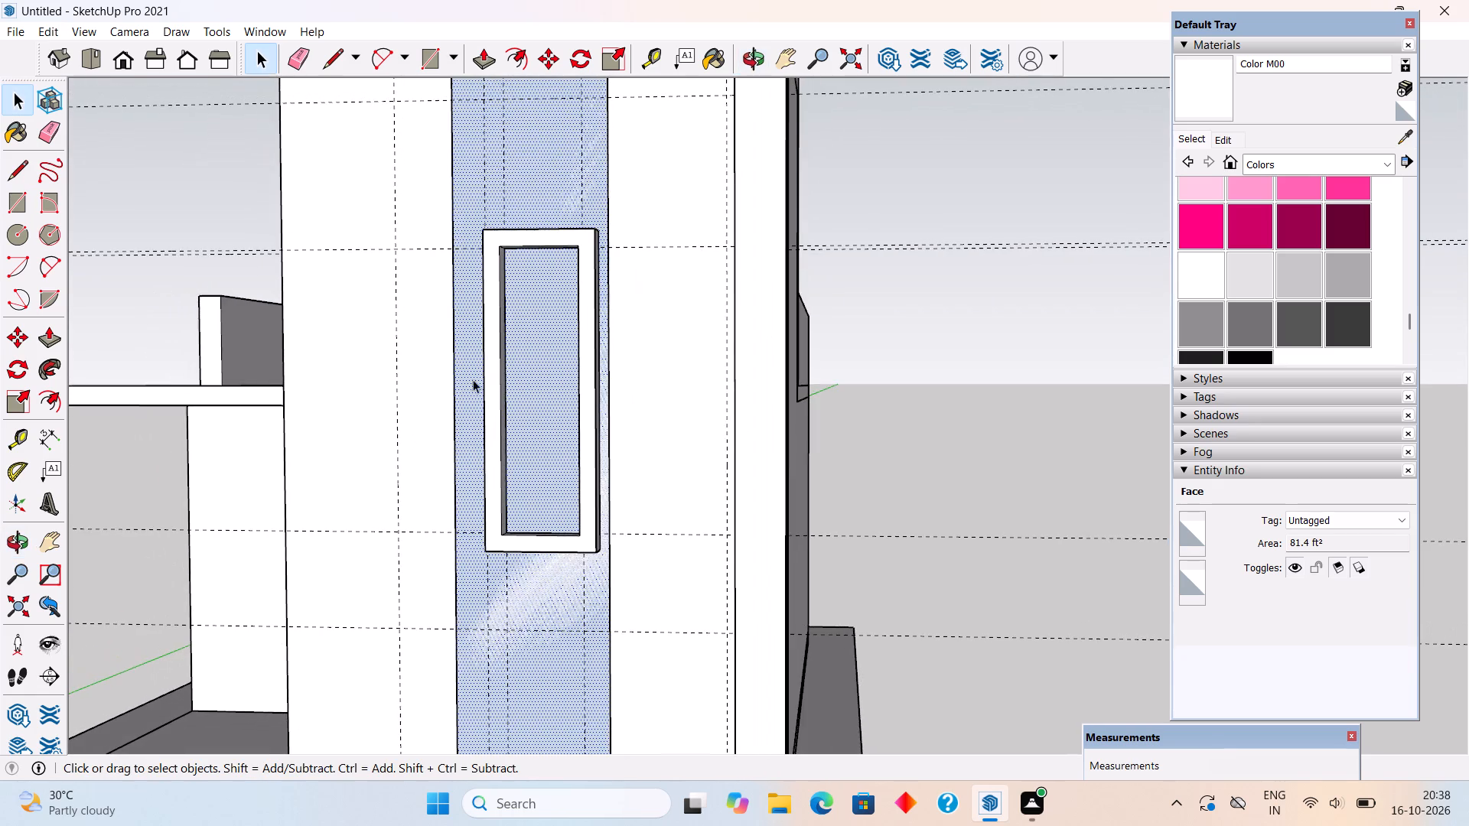
pyautogui.scroll(4, 525, 294)
pyautogui.moveTo(551, 300); pyautogui.dragTo(609, 268, button='middle')
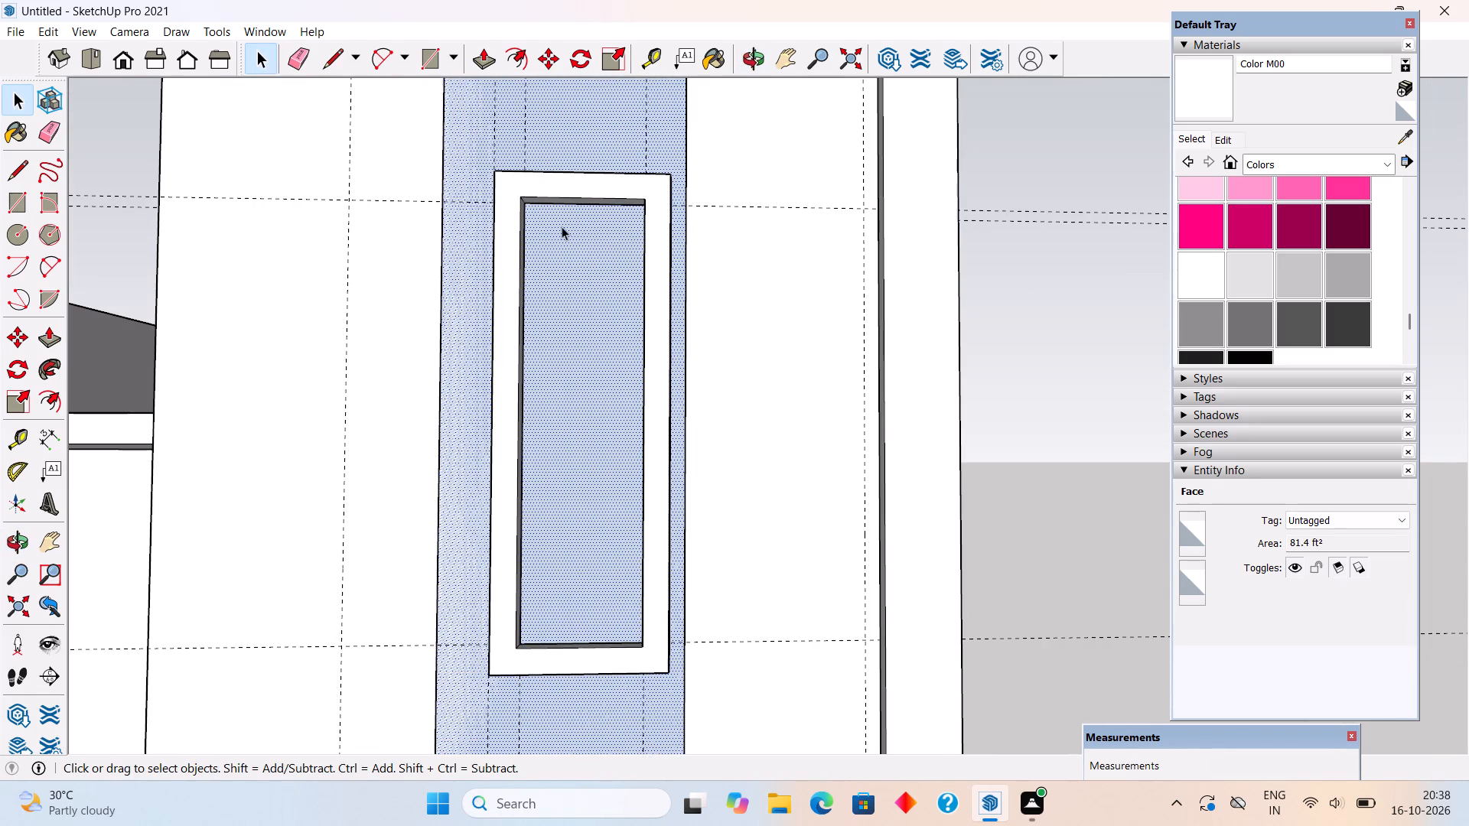
pyautogui.press('r')
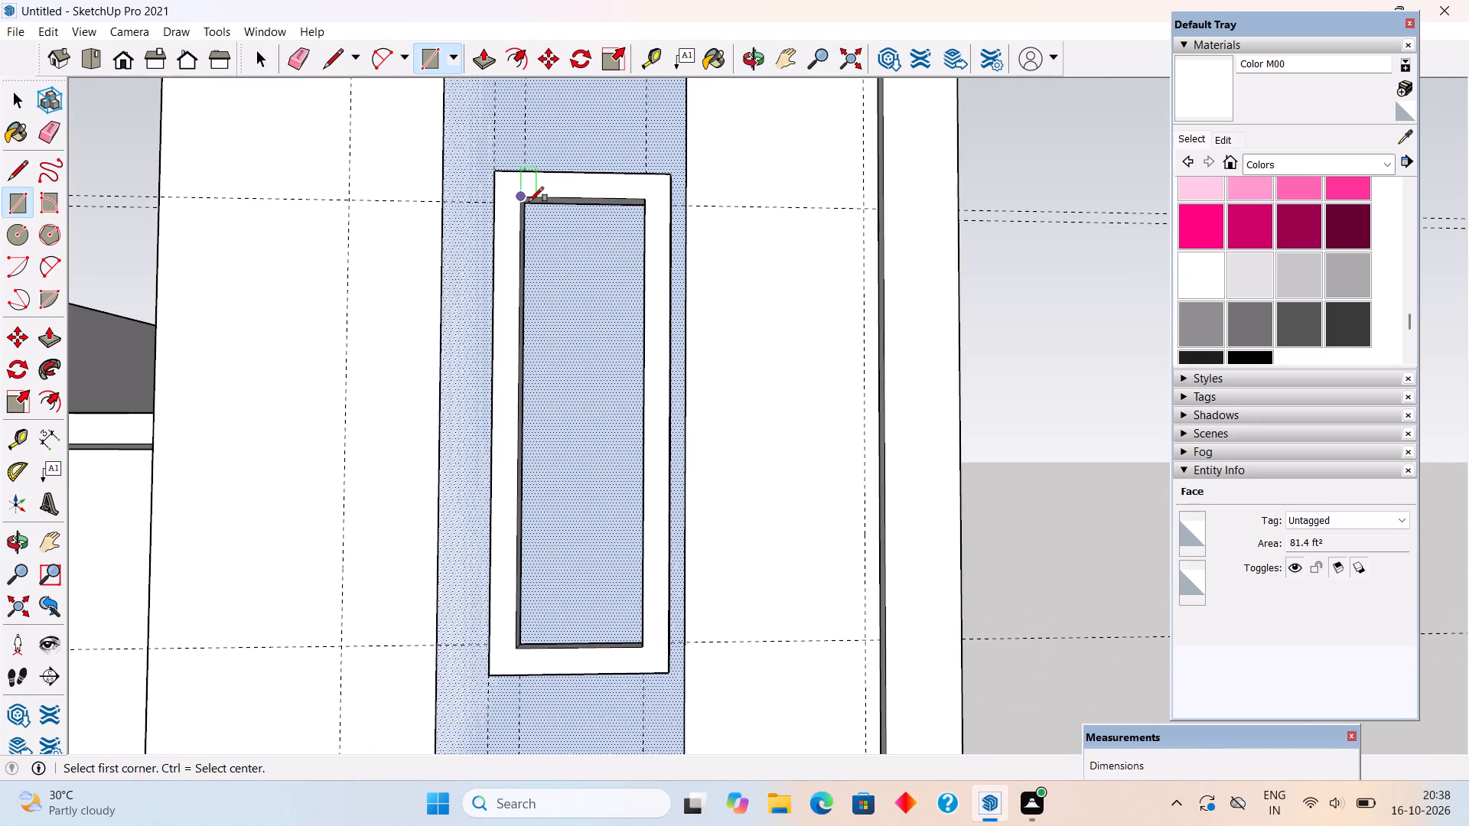
pyautogui.scroll(8, 530, 233)
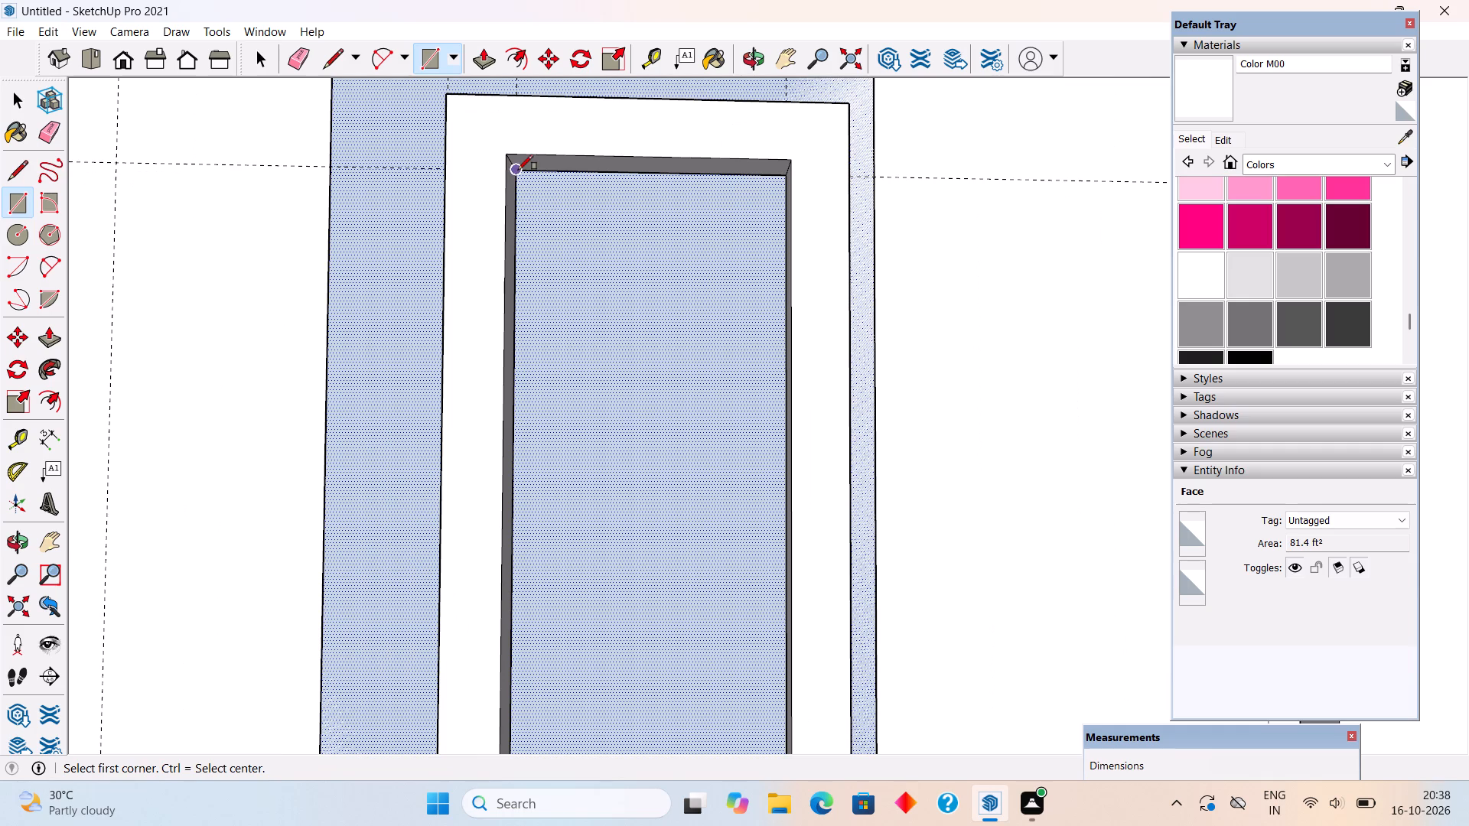
pyautogui.click(518, 170)
pyautogui.scroll(-13, 595, 316)
pyautogui.moveTo(599, 338); pyautogui.dragTo(683, 524, button='middle')
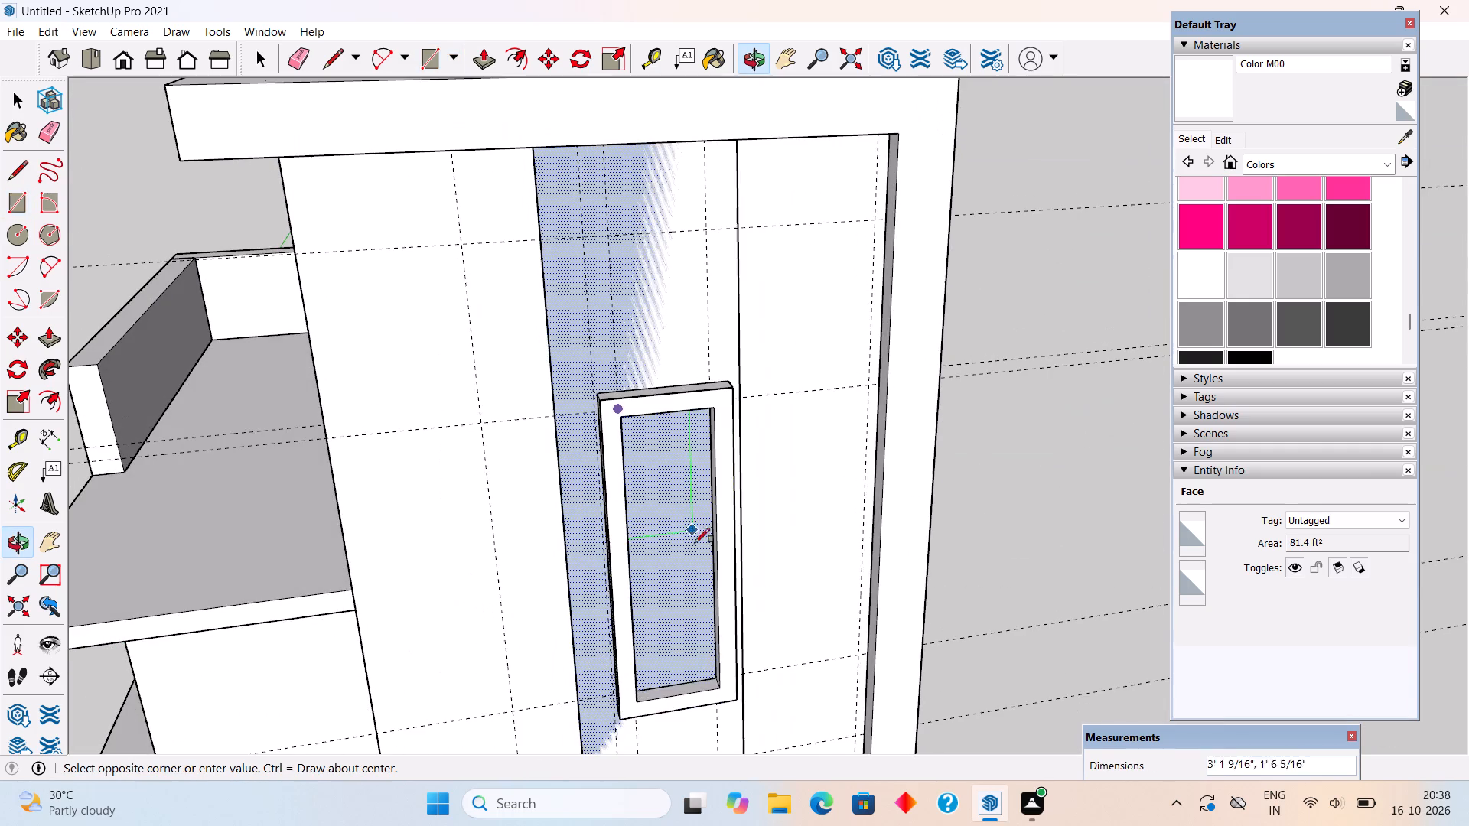
pyautogui.scroll(4, 696, 675)
pyautogui.click(725, 675)
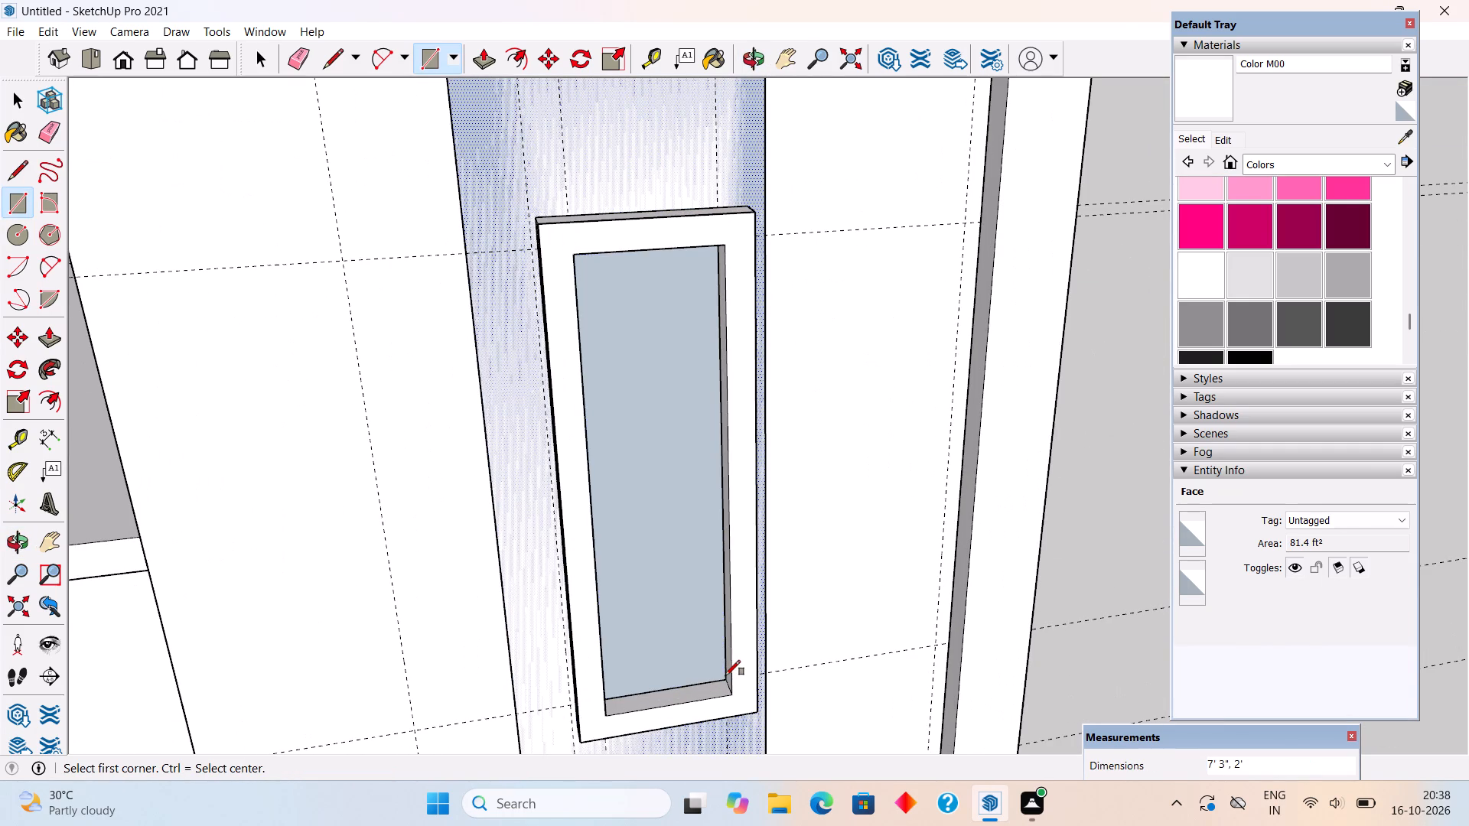
pyautogui.press('space')
pyautogui.click(688, 603)
pyautogui.press('Delete')
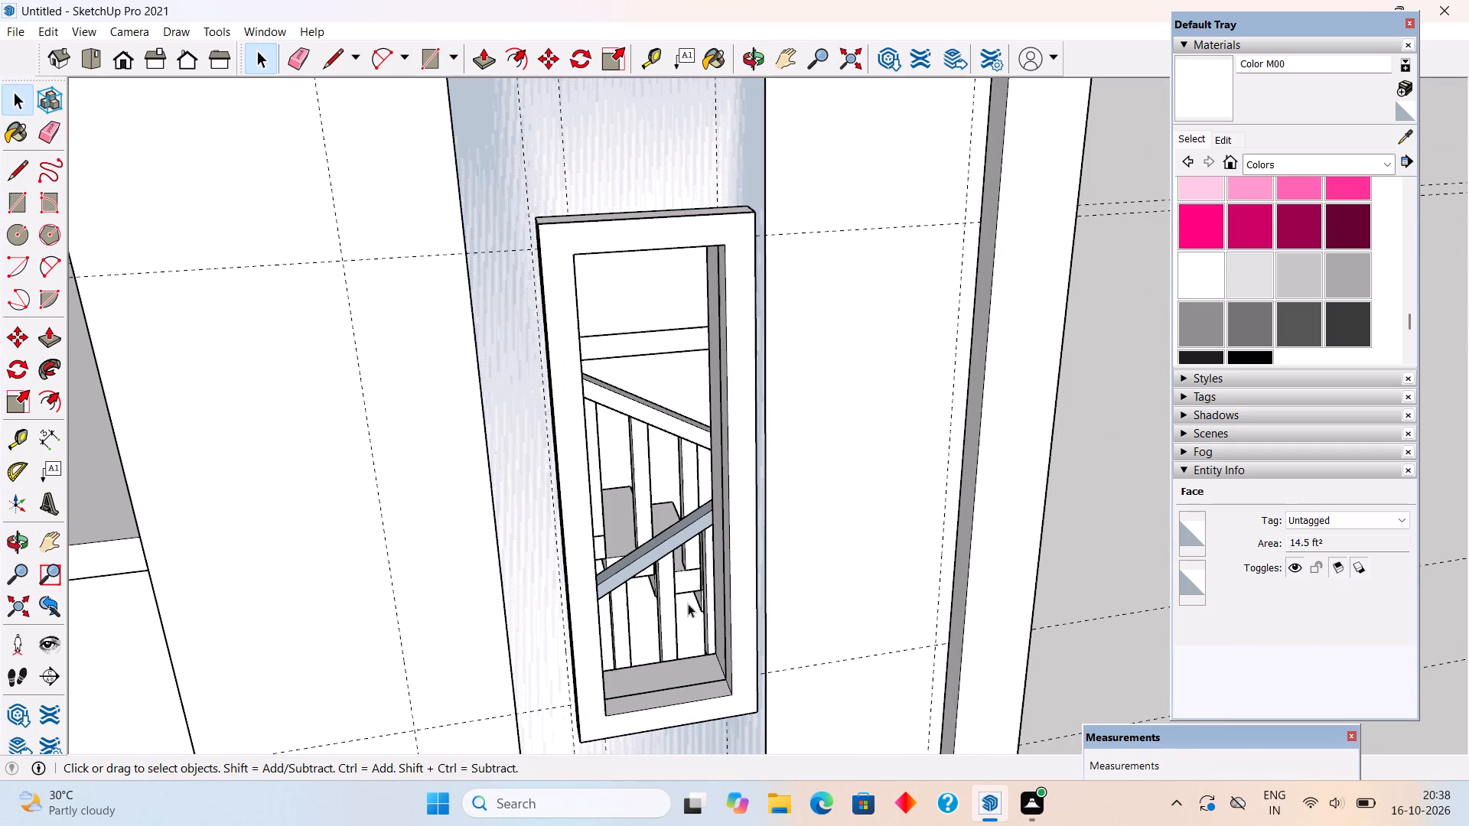
# Extrude the vertical wall strip around the window 1" outward.
pyautogui.scroll(-3, 688, 603)
pyautogui.moveTo(640, 527); pyautogui.dragTo(581, 373, button='middle')
pyautogui.scroll(-3, 581, 373)
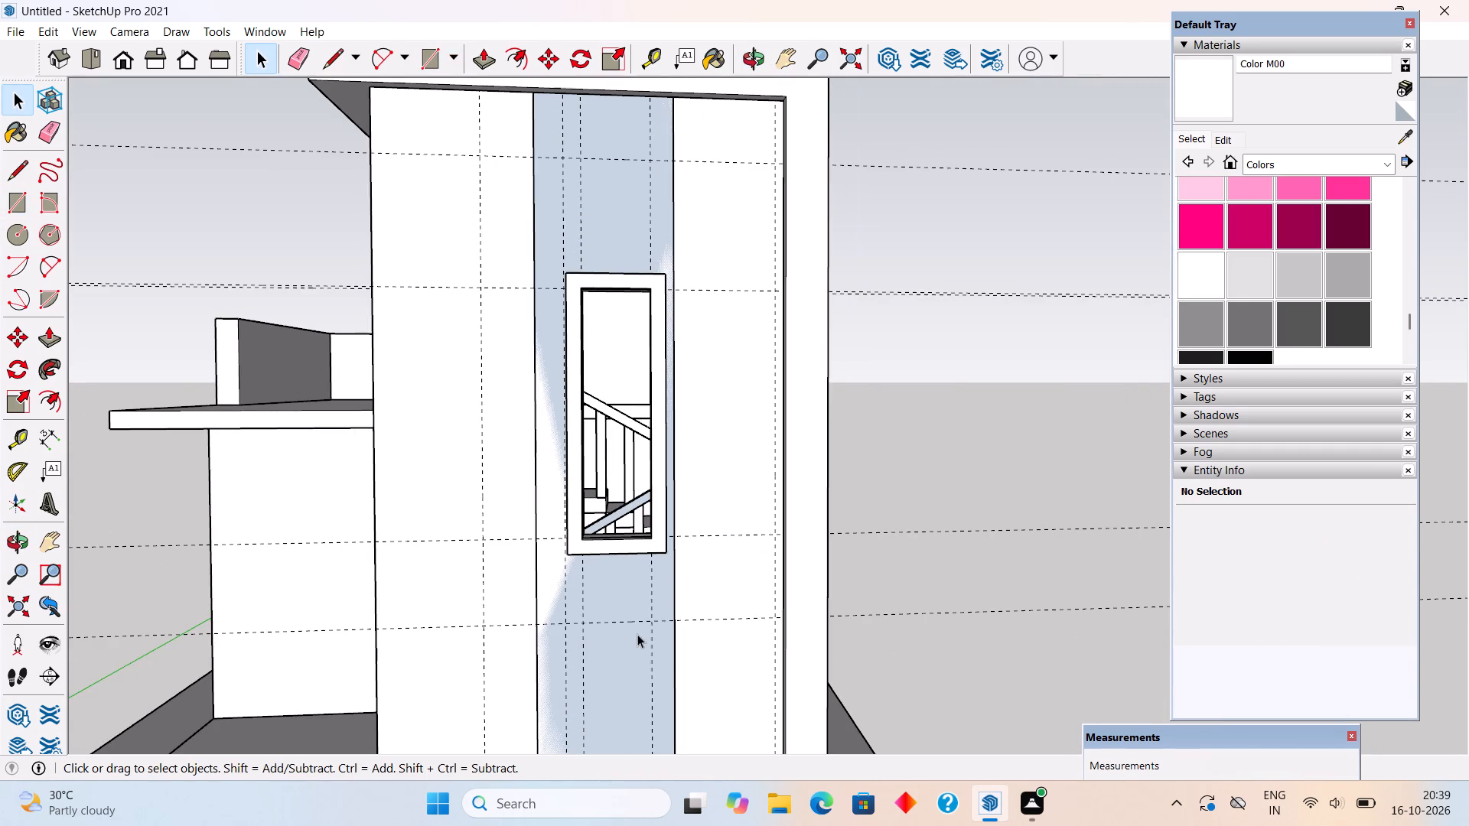
pyautogui.click(641, 650)
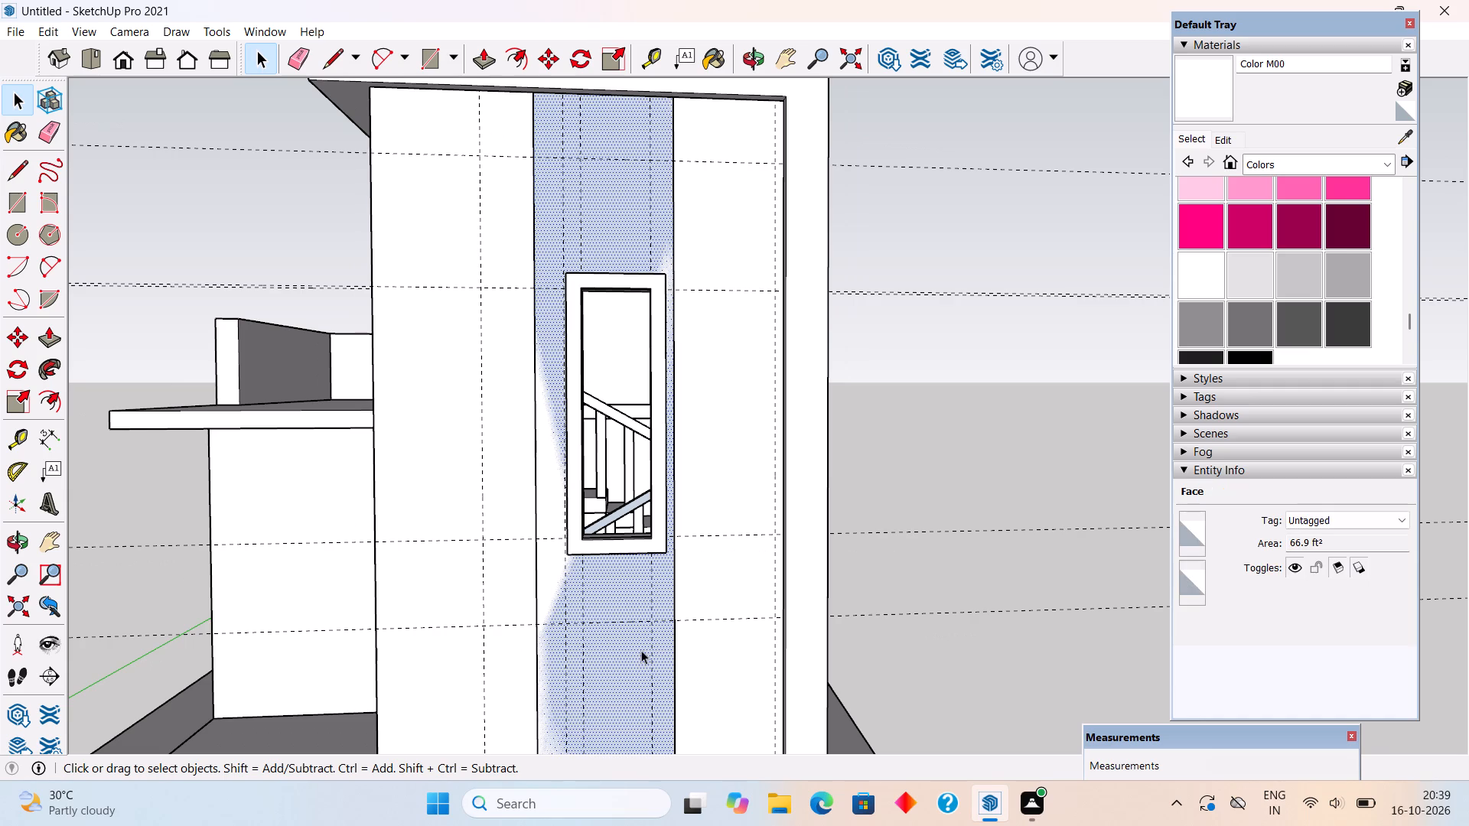
pyautogui.press('p')
pyautogui.click(641, 650)
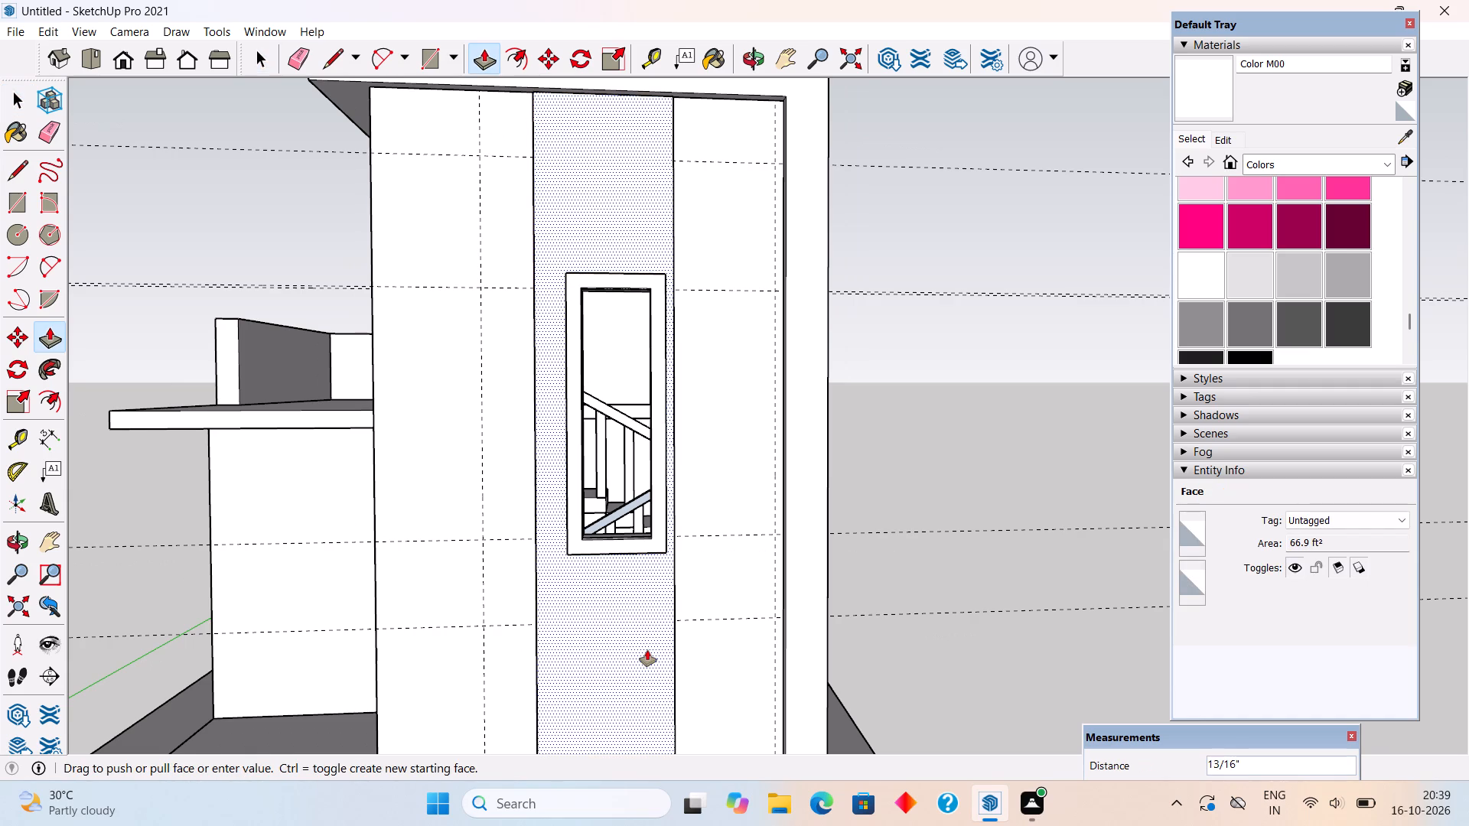
pyautogui.write('1"')
pyautogui.press('Return')
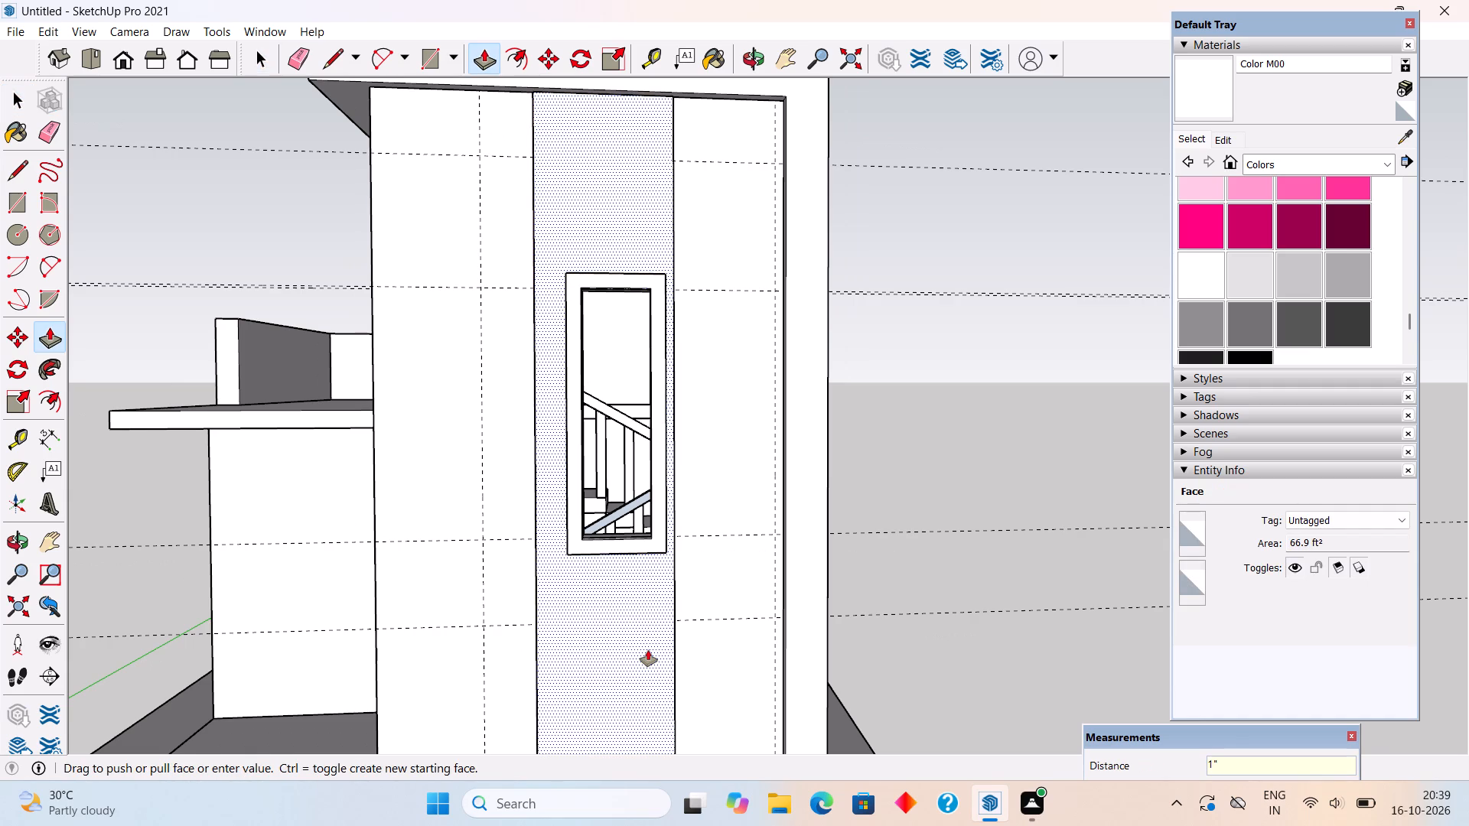
# Group all the connected geometry of the vertical wall strip around the tower window.
pyautogui.press('space')
pyautogui.scroll(-1, 865, 485)
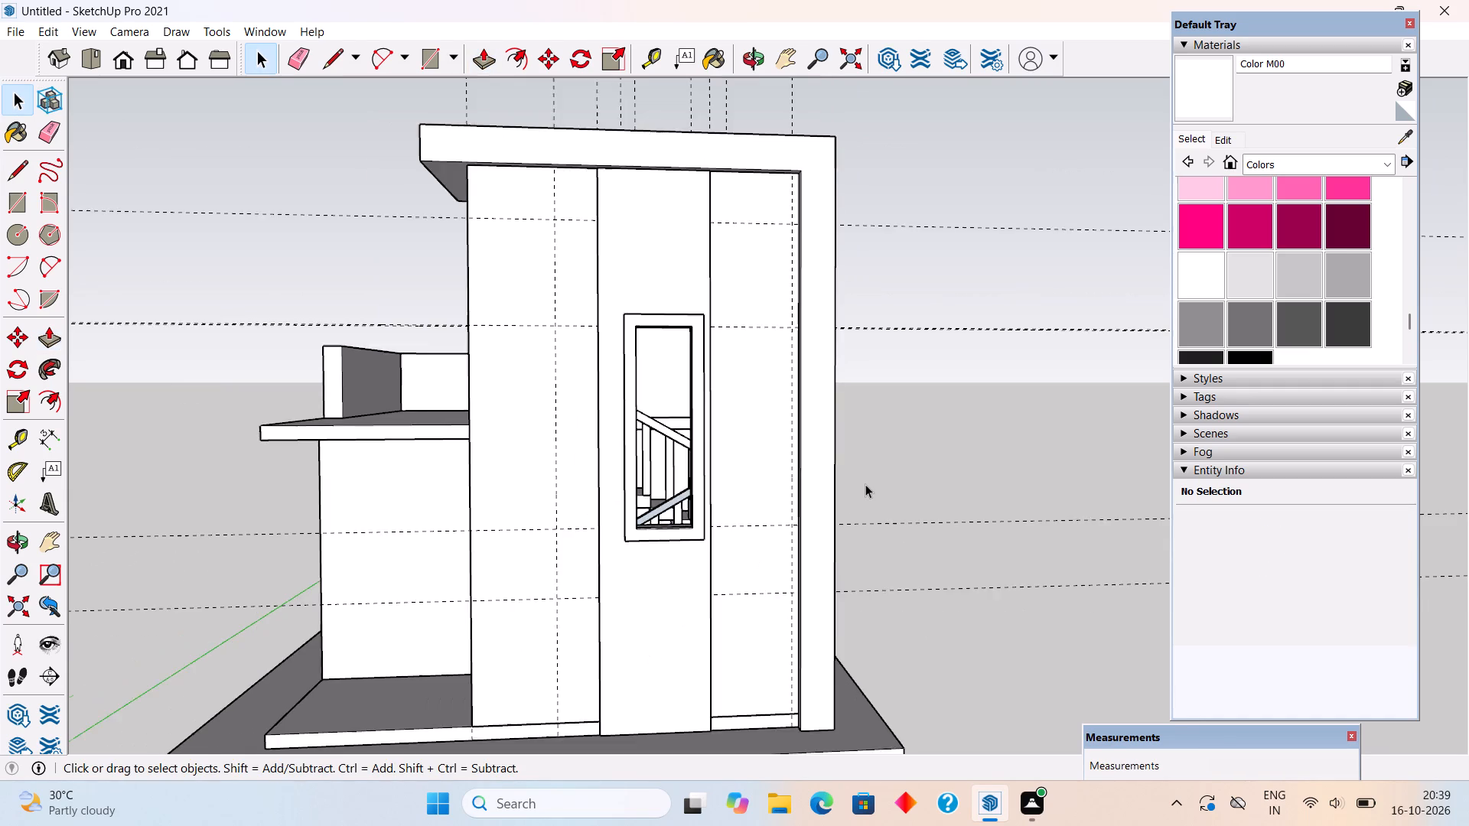
pyautogui.scroll(-3, 865, 484)
pyautogui.moveTo(703, 597); pyautogui.dragTo(947, 778, button='middle')
pyautogui.scroll(4, 744, 603)
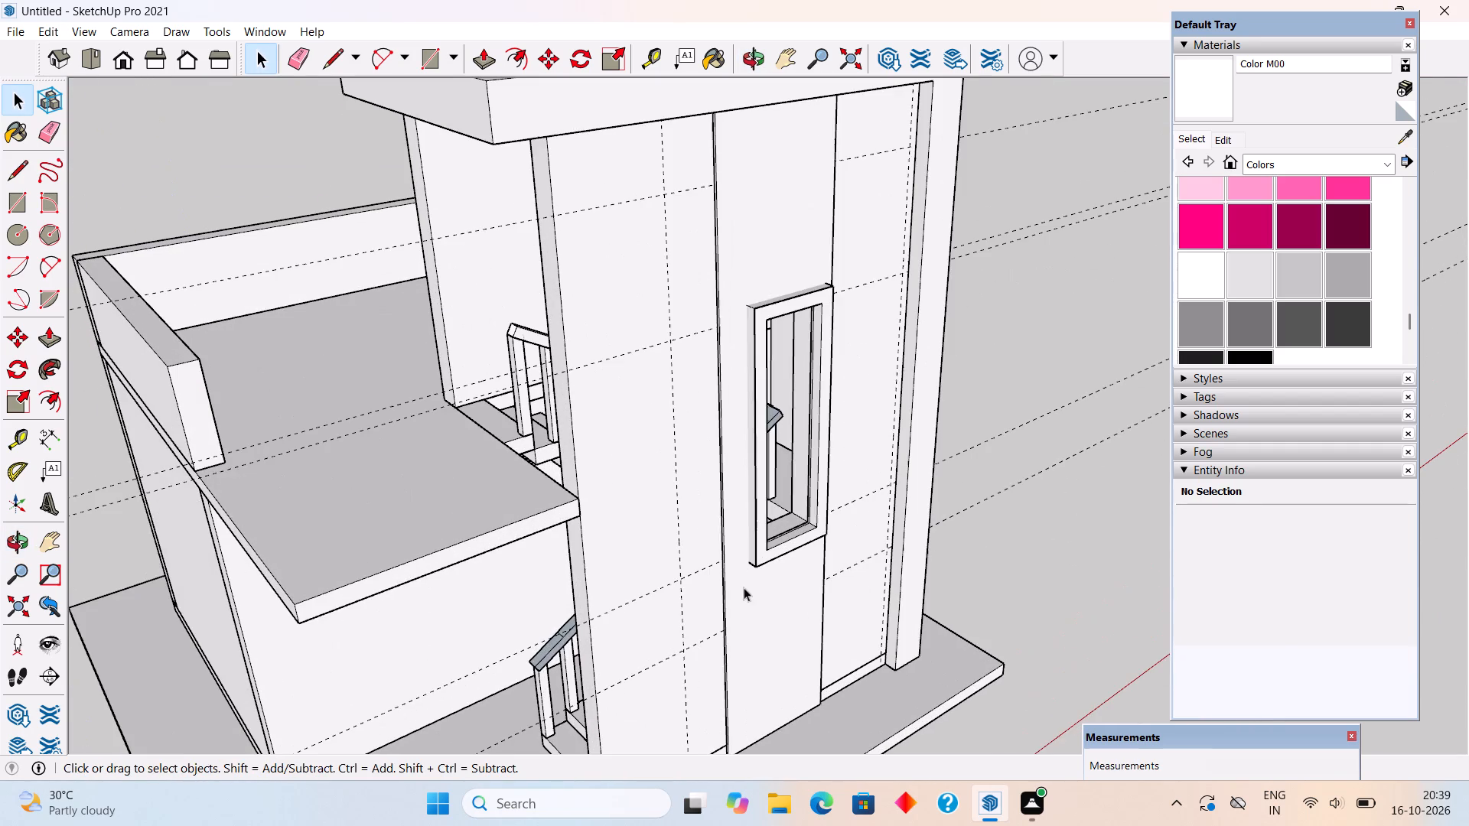
pyautogui.moveTo(766, 577); pyautogui.dragTo(907, 605, button='middle')
pyautogui.click(796, 556)
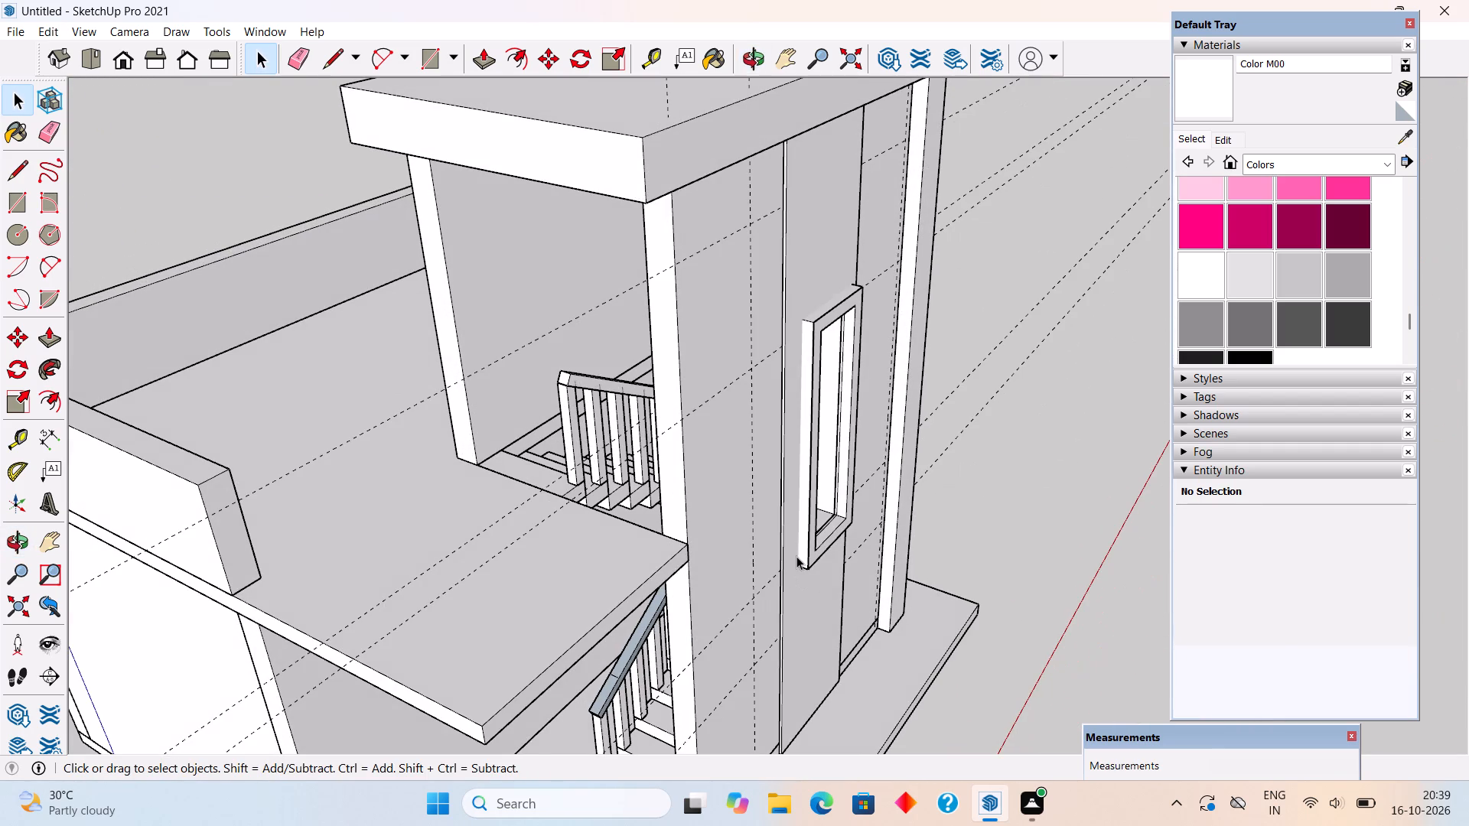
pyautogui.click(796, 556)
pyautogui.tripleClick(793, 561)
pyautogui.click(793, 561)
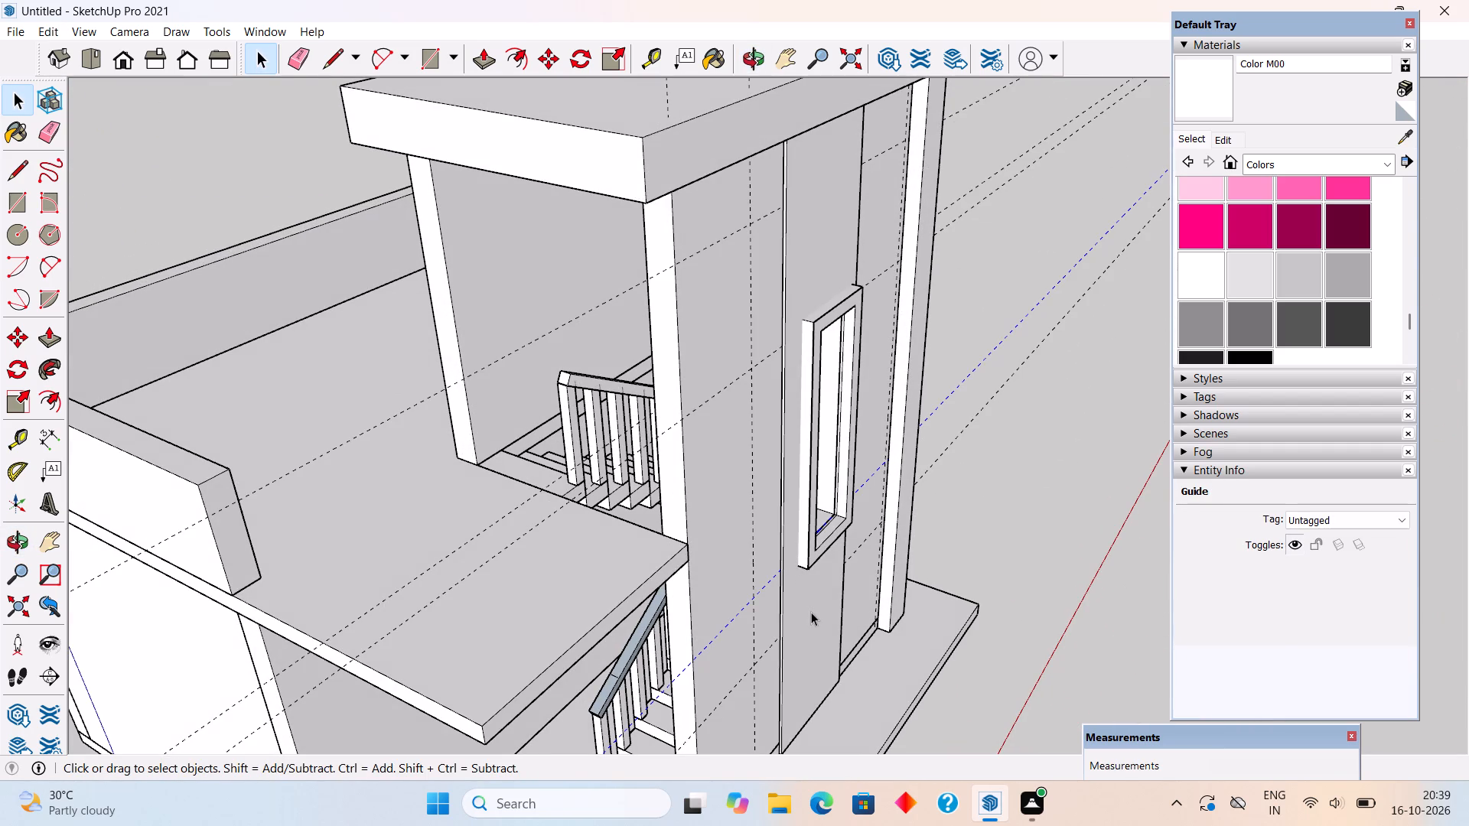
pyautogui.tripleClick(811, 612)
pyautogui.rightClick(811, 612)
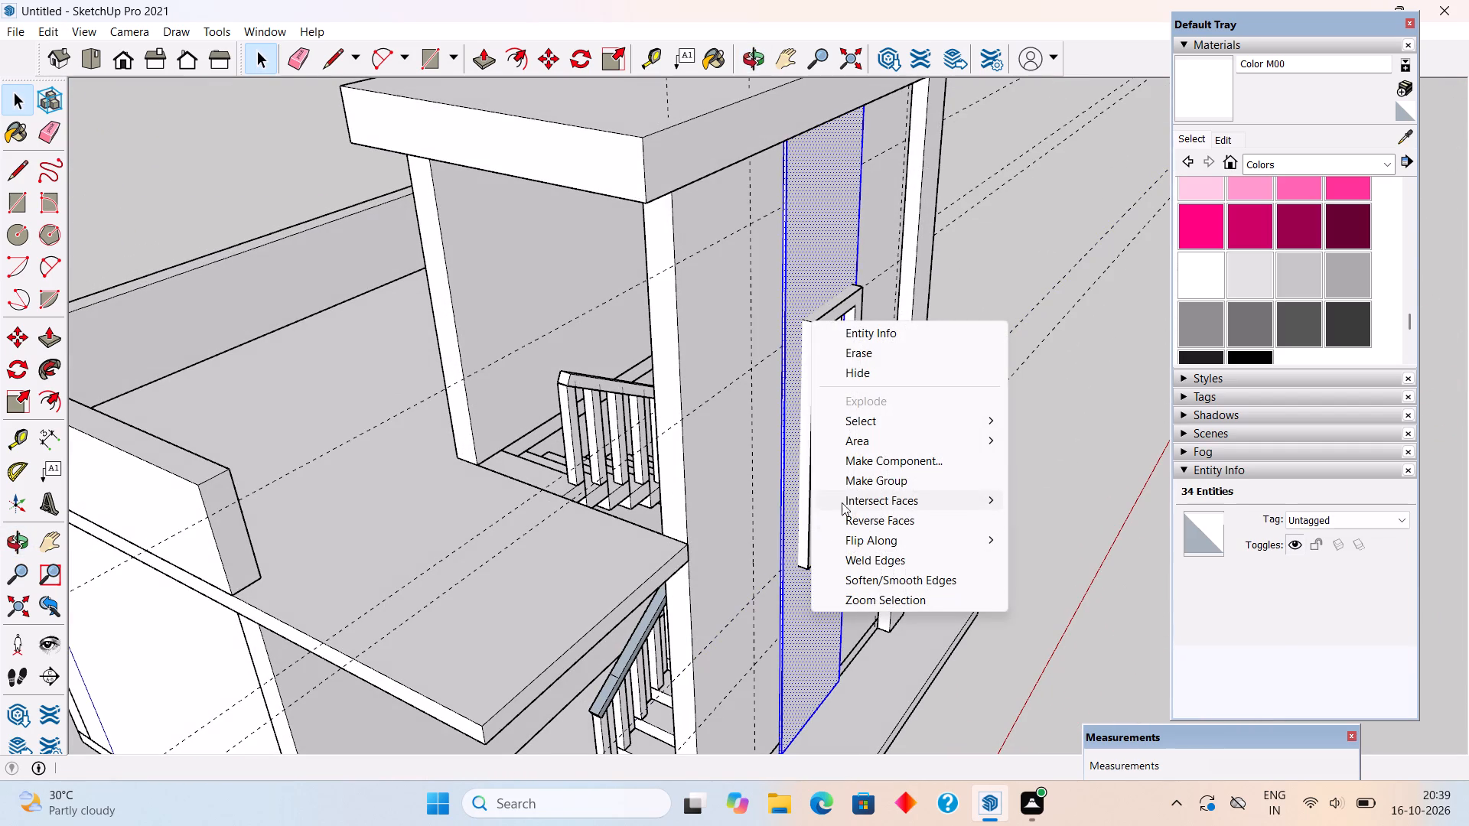
pyautogui.click(856, 482)
pyautogui.click(1120, 549)
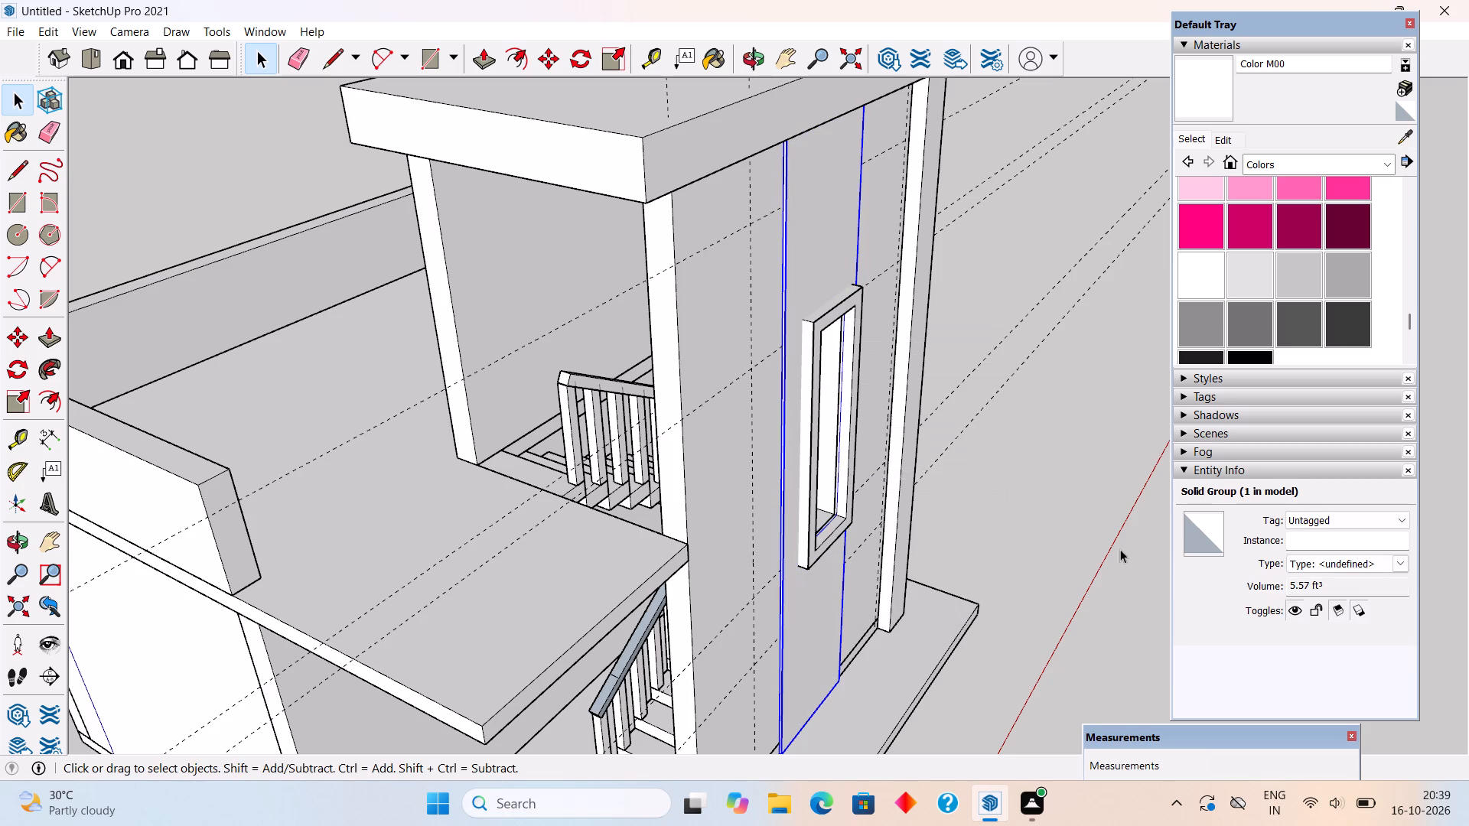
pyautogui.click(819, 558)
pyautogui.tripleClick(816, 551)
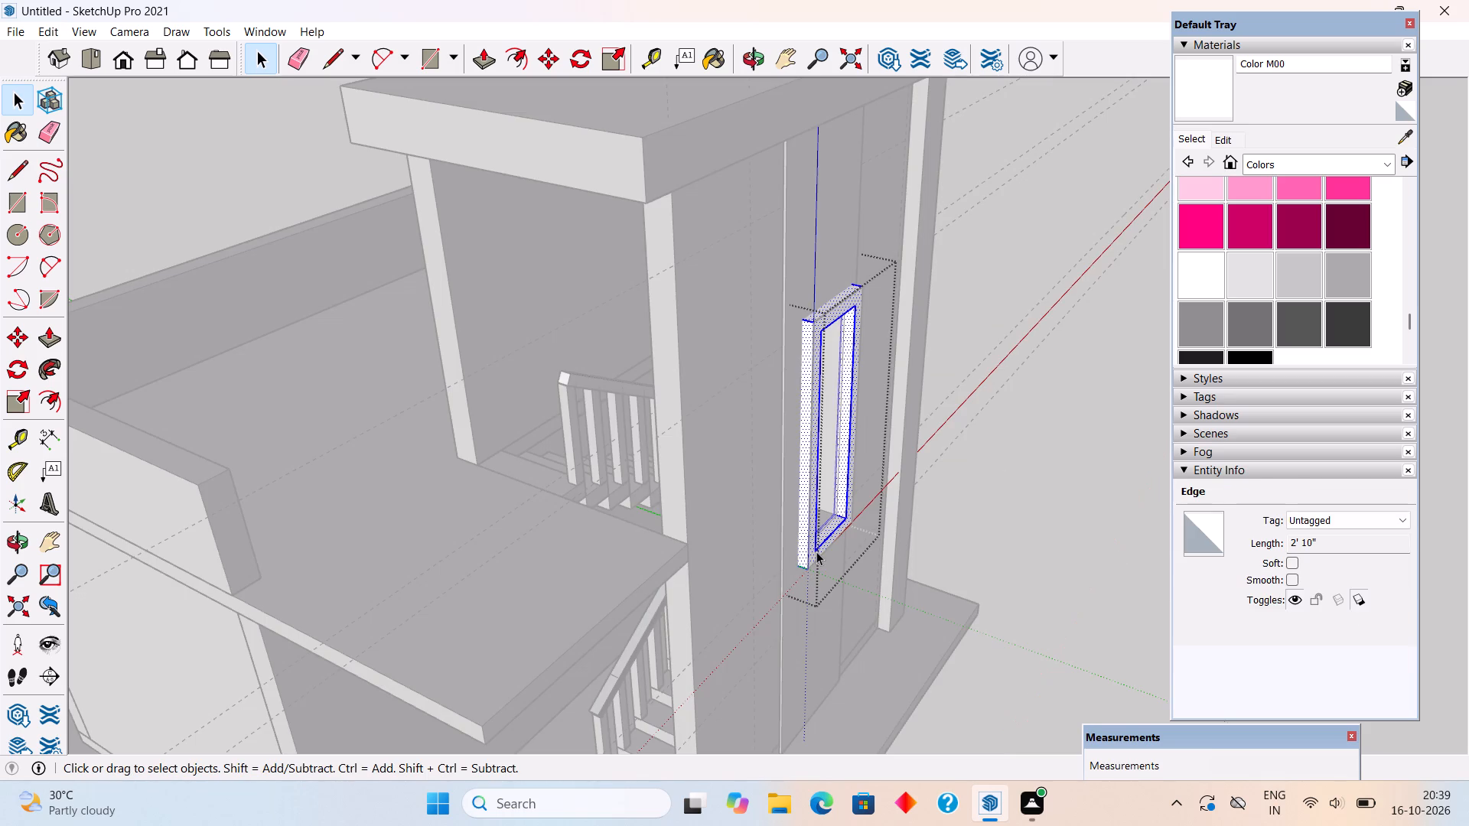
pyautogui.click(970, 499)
# Inside the wall strip's group, extend the side face nearer the window frame outward by 2" and then by another 1".
pyautogui.moveTo(852, 536); pyautogui.dragTo(550, 454, button='middle')
pyautogui.scroll(-3, 552, 454)
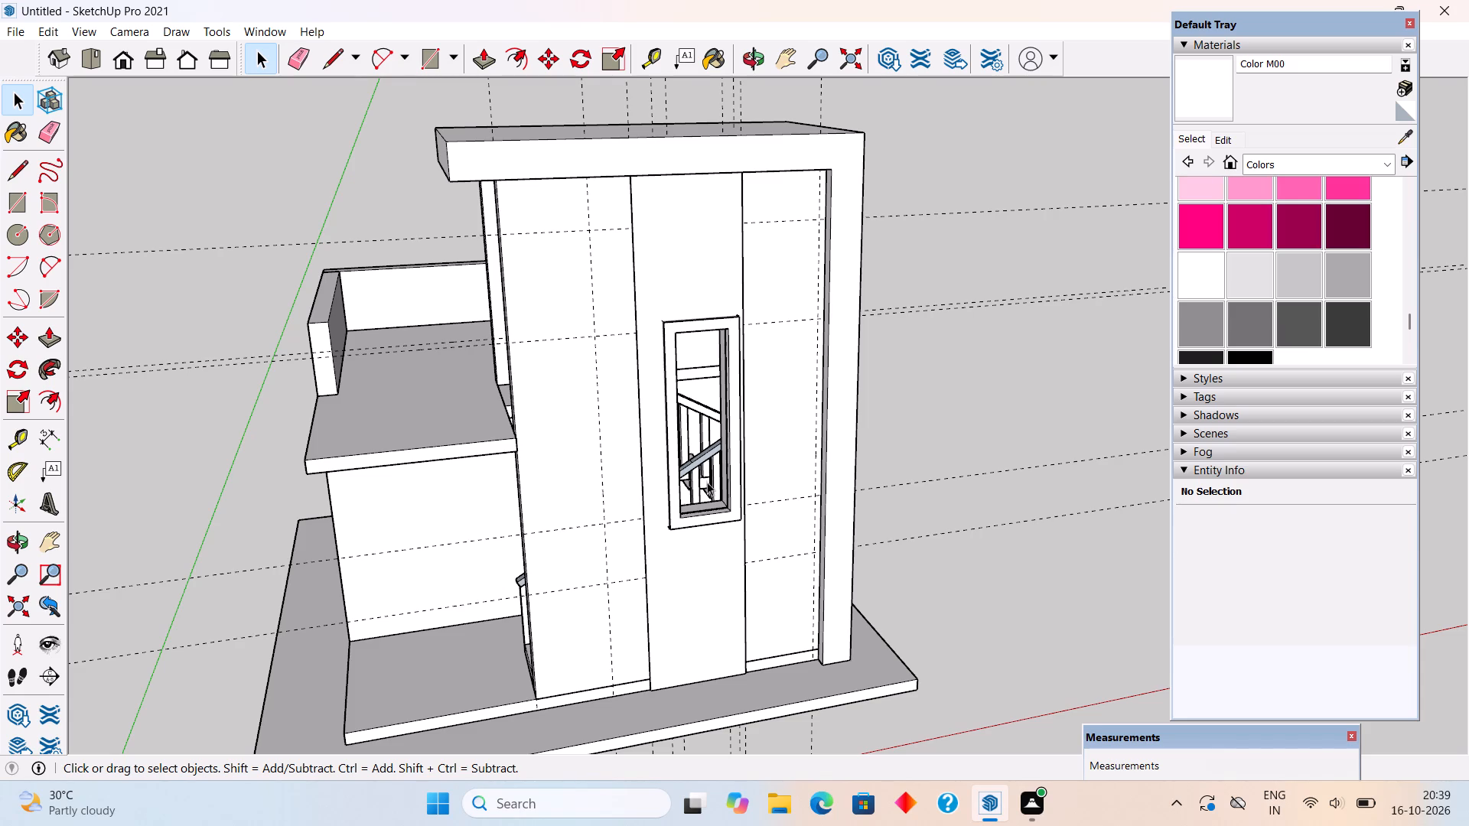
pyautogui.scroll(3, 721, 475)
pyautogui.moveTo(722, 474); pyautogui.dragTo(629, 449, button='middle')
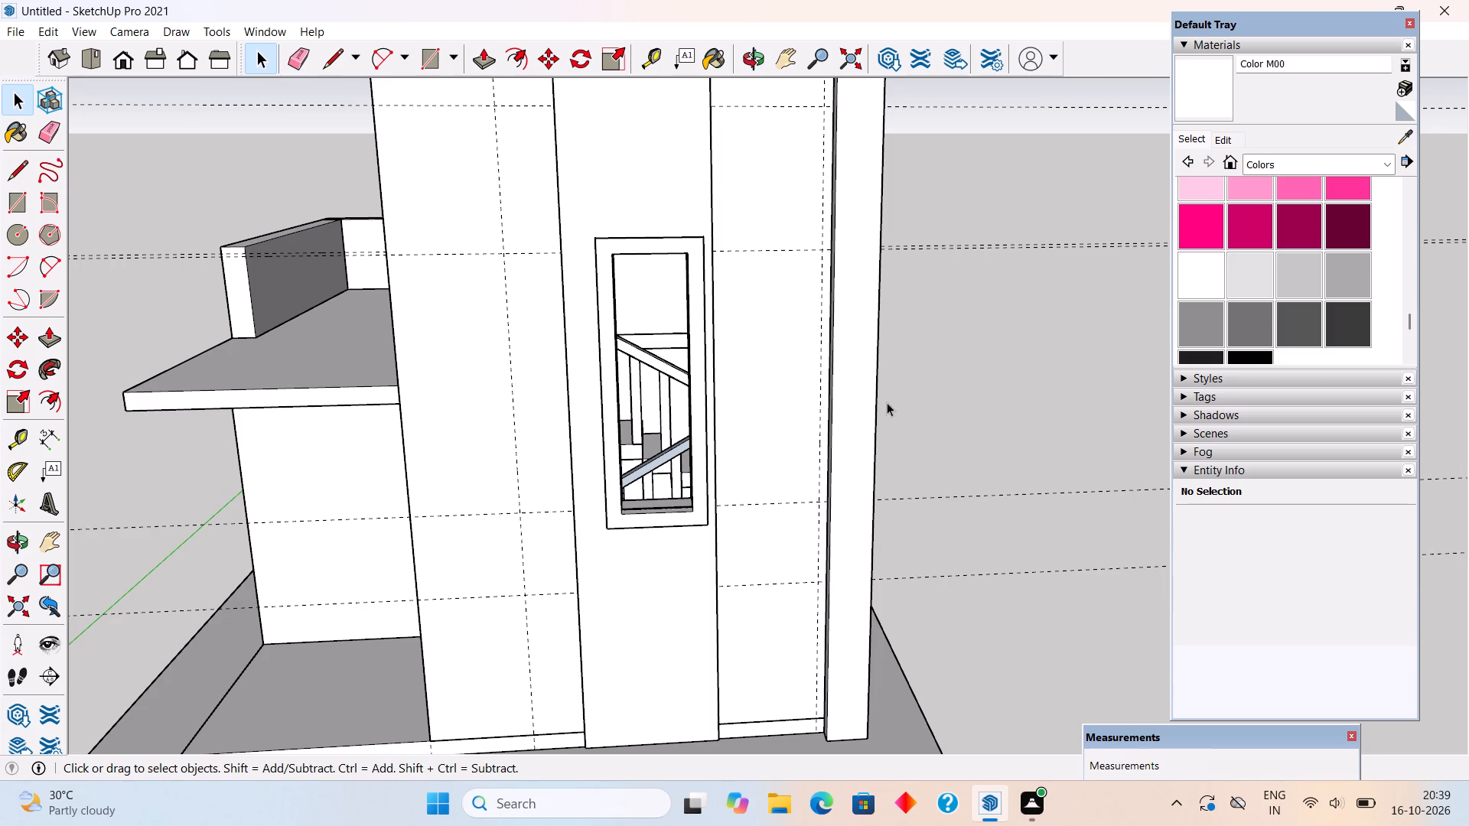
pyautogui.moveTo(740, 402); pyautogui.dragTo(555, 402, button='middle')
pyautogui.scroll(7, 643, 368)
pyautogui.moveTo(660, 351); pyautogui.dragTo(541, 356, button='middle')
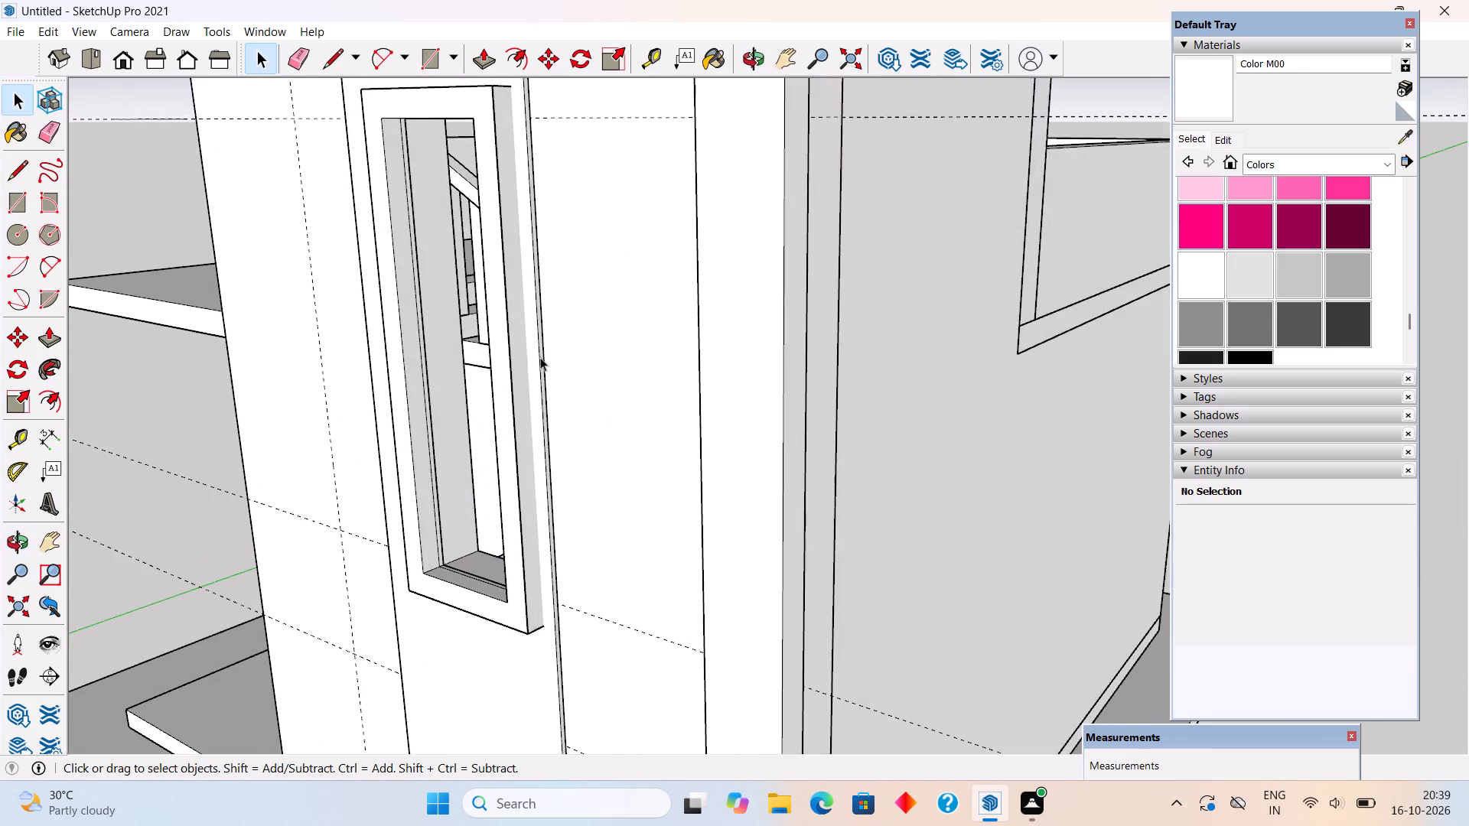
pyautogui.scroll(5, 540, 357)
pyautogui.doubleClick(546, 364)
pyautogui.tripleClick(543, 367)
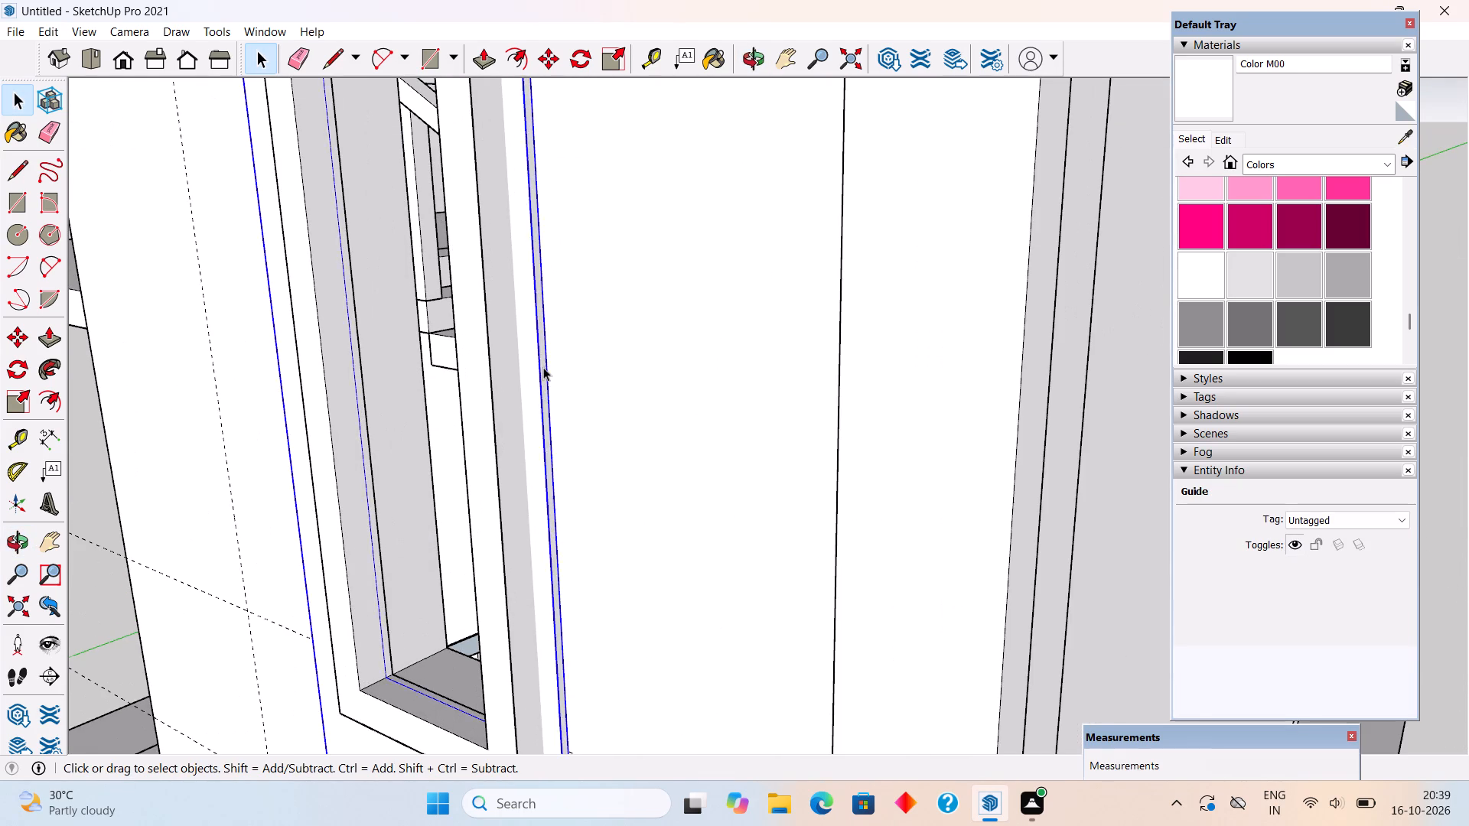
pyautogui.press('p')
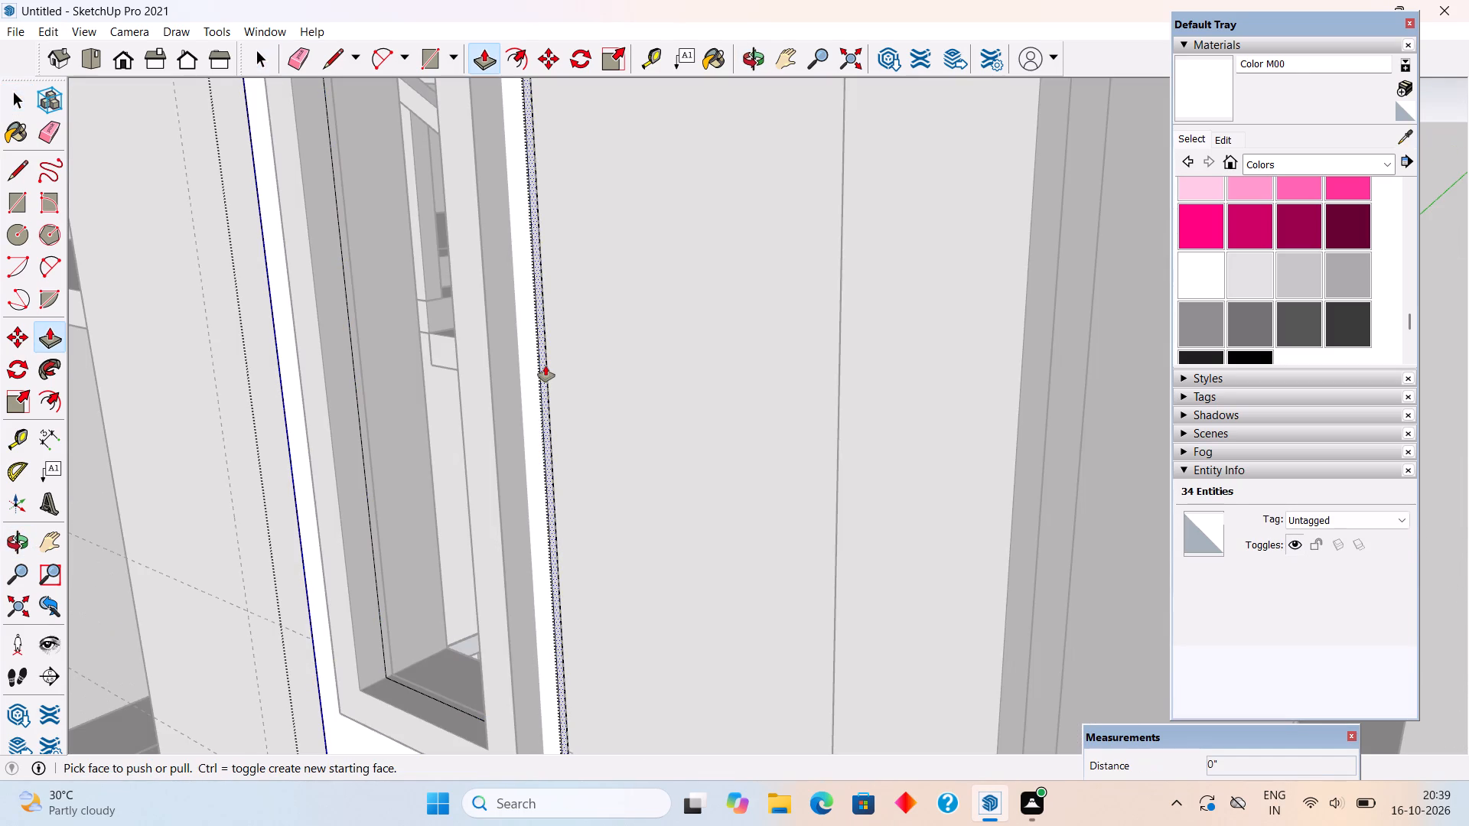
pyautogui.click(546, 366)
pyautogui.write('2"')
pyautogui.press('Return')
pyautogui.click(562, 365)
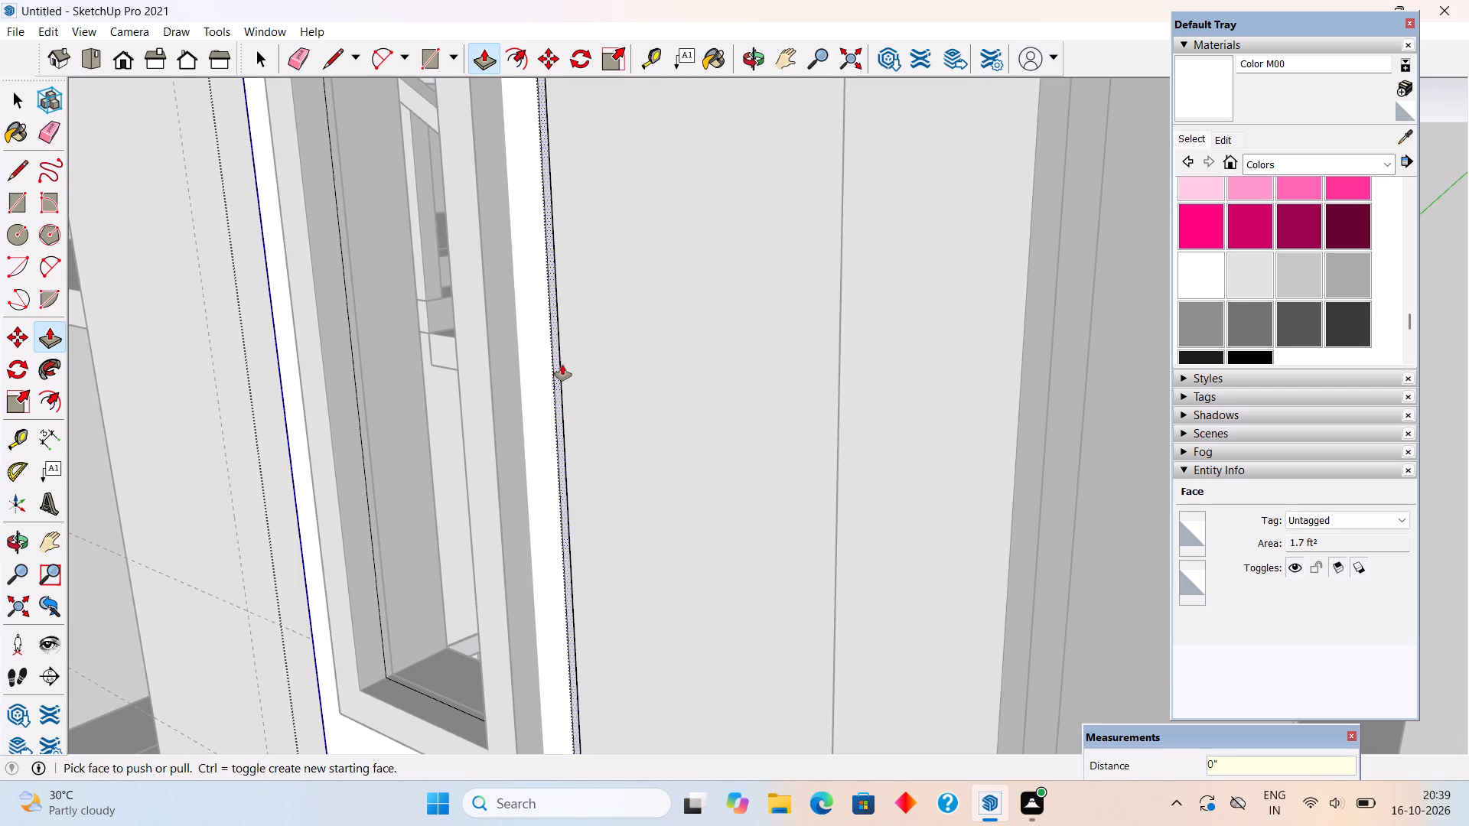
pyautogui.click(562, 423)
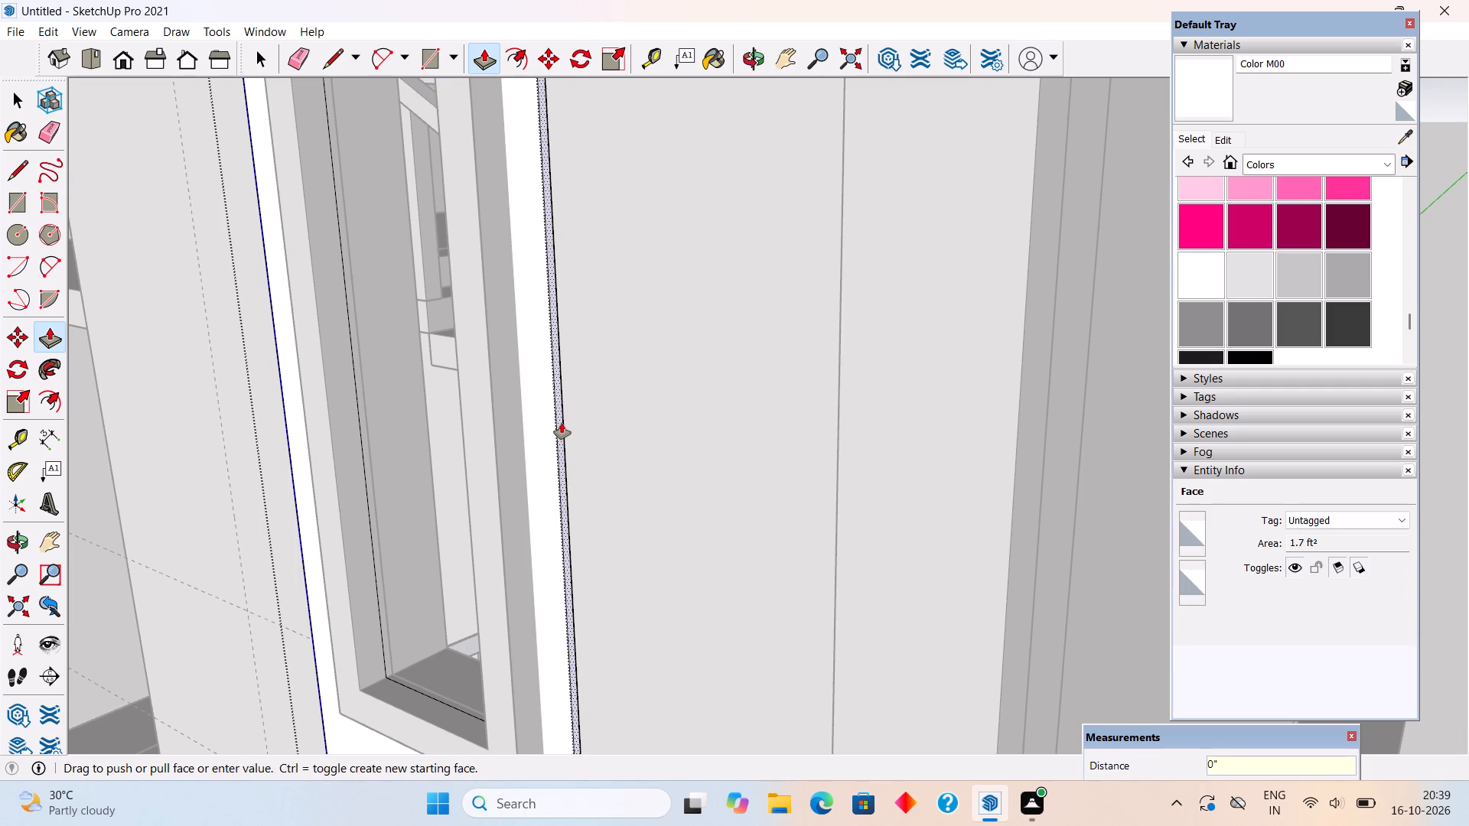
pyautogui.write('1"')
pyautogui.press('Return')
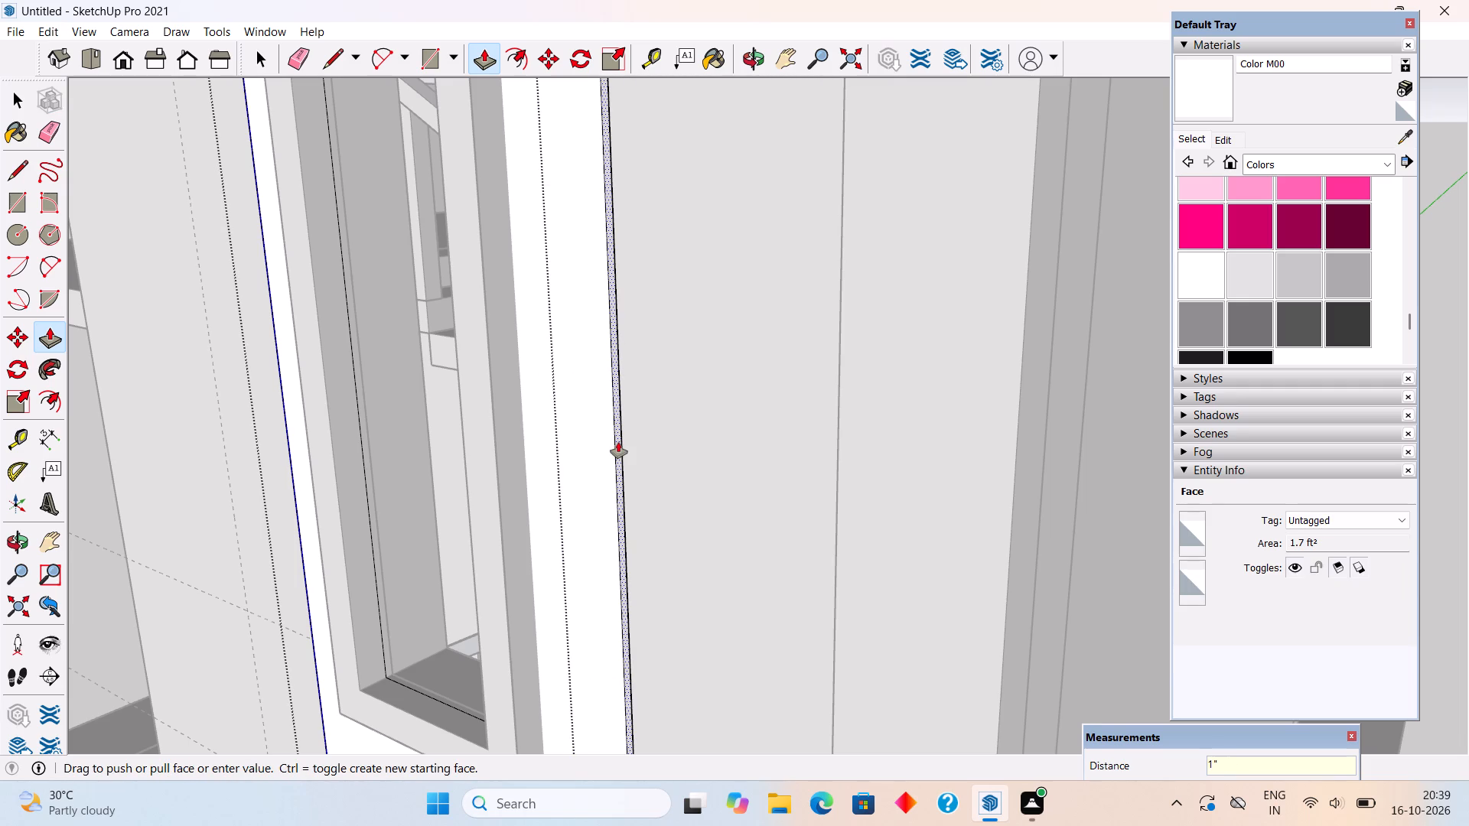
pyautogui.press('space')
pyautogui.scroll(-13, 618, 442)
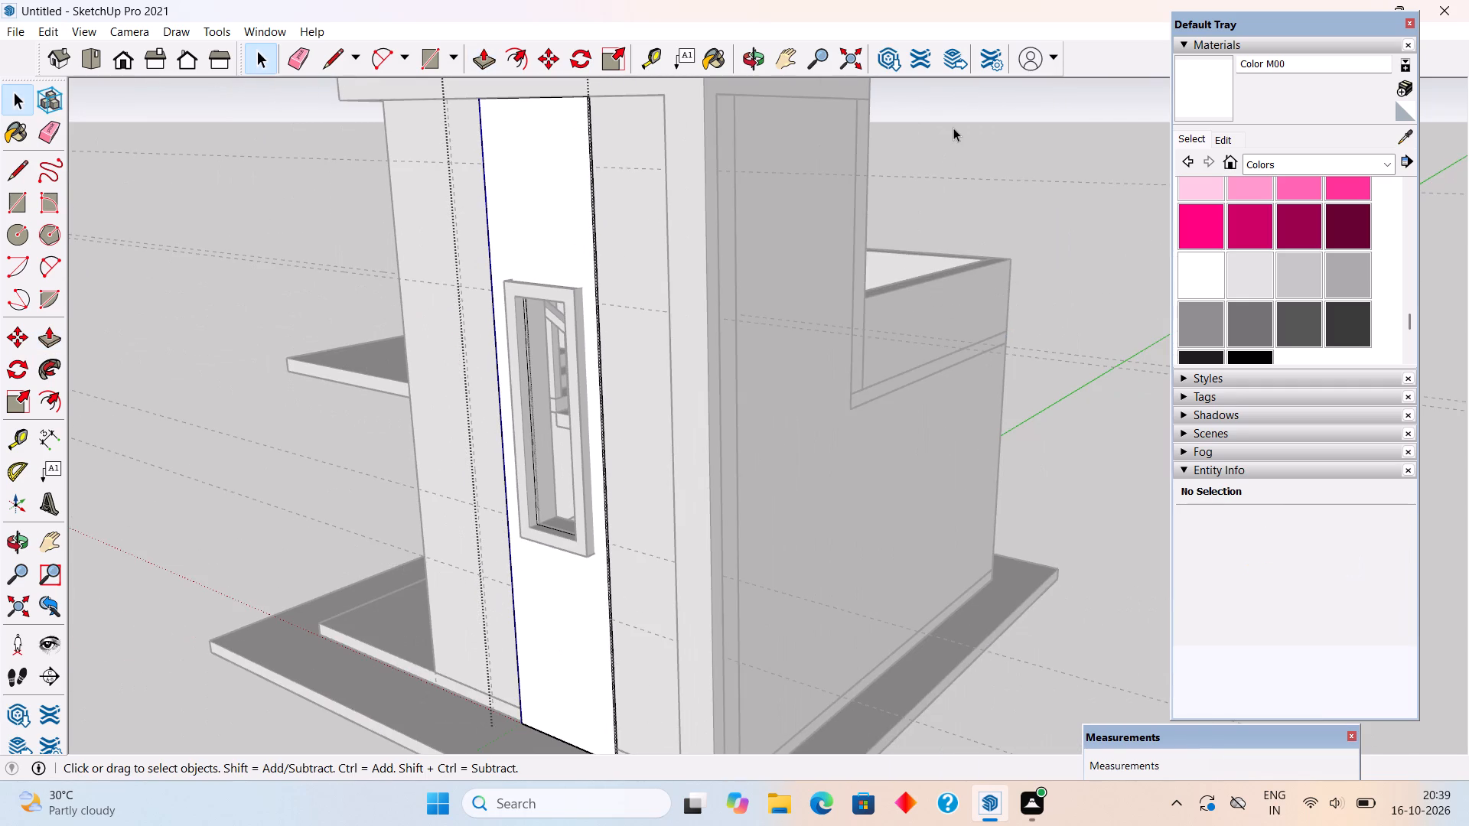
pyautogui.click(953, 128)
# Reopen the wall strip's group and extend the same side face, beside the narrower margin, outward by 3".
pyautogui.moveTo(676, 511); pyautogui.dragTo(959, 450, button='middle')
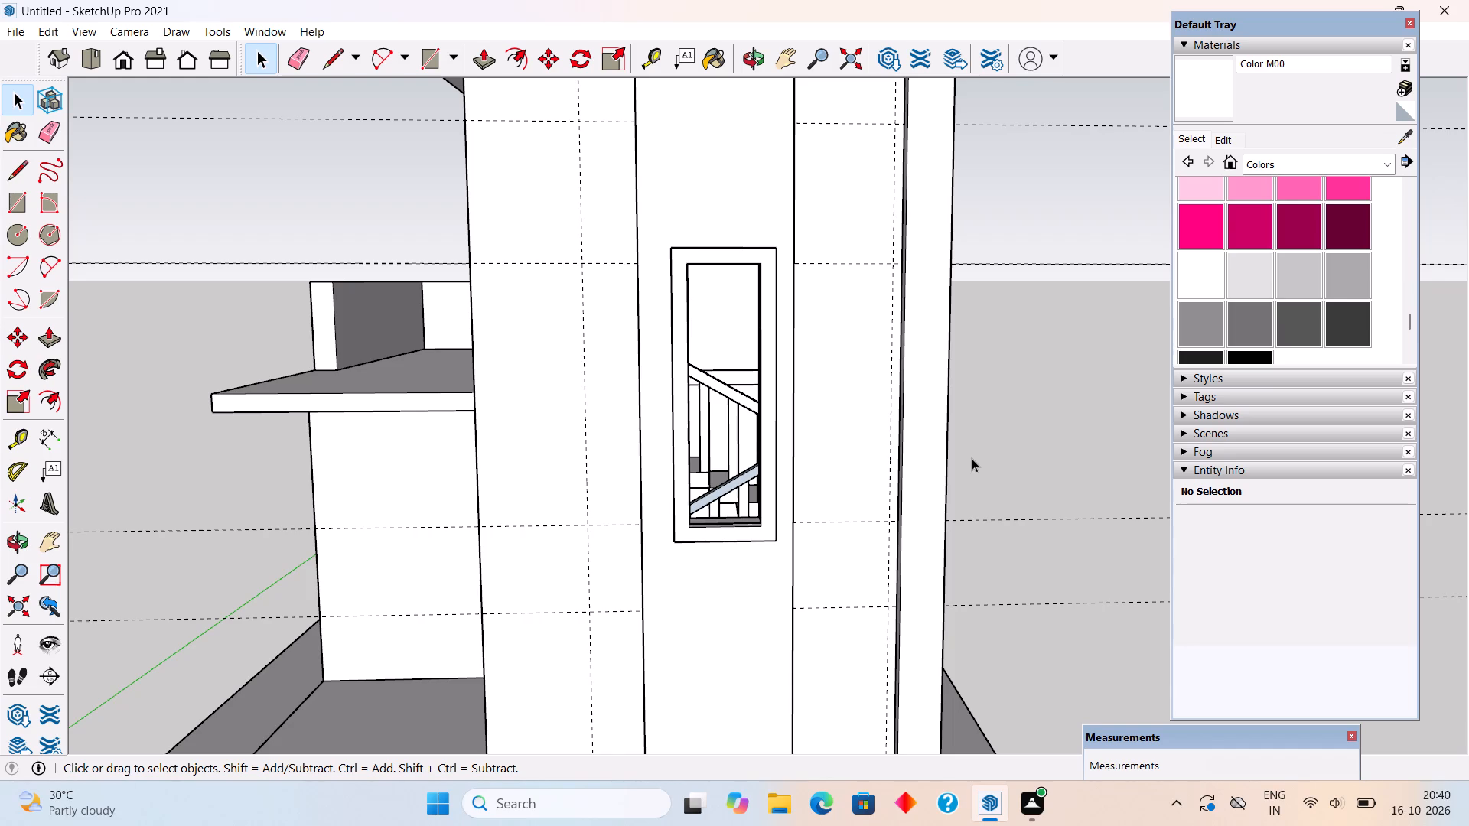
pyautogui.moveTo(983, 457); pyautogui.dragTo(886, 457, button='middle')
pyautogui.moveTo(886, 457); pyautogui.dragTo(798, 497, button='middle')
pyautogui.scroll(7, 753, 444)
pyautogui.moveTo(702, 406); pyautogui.dragTo(578, 407, button='middle')
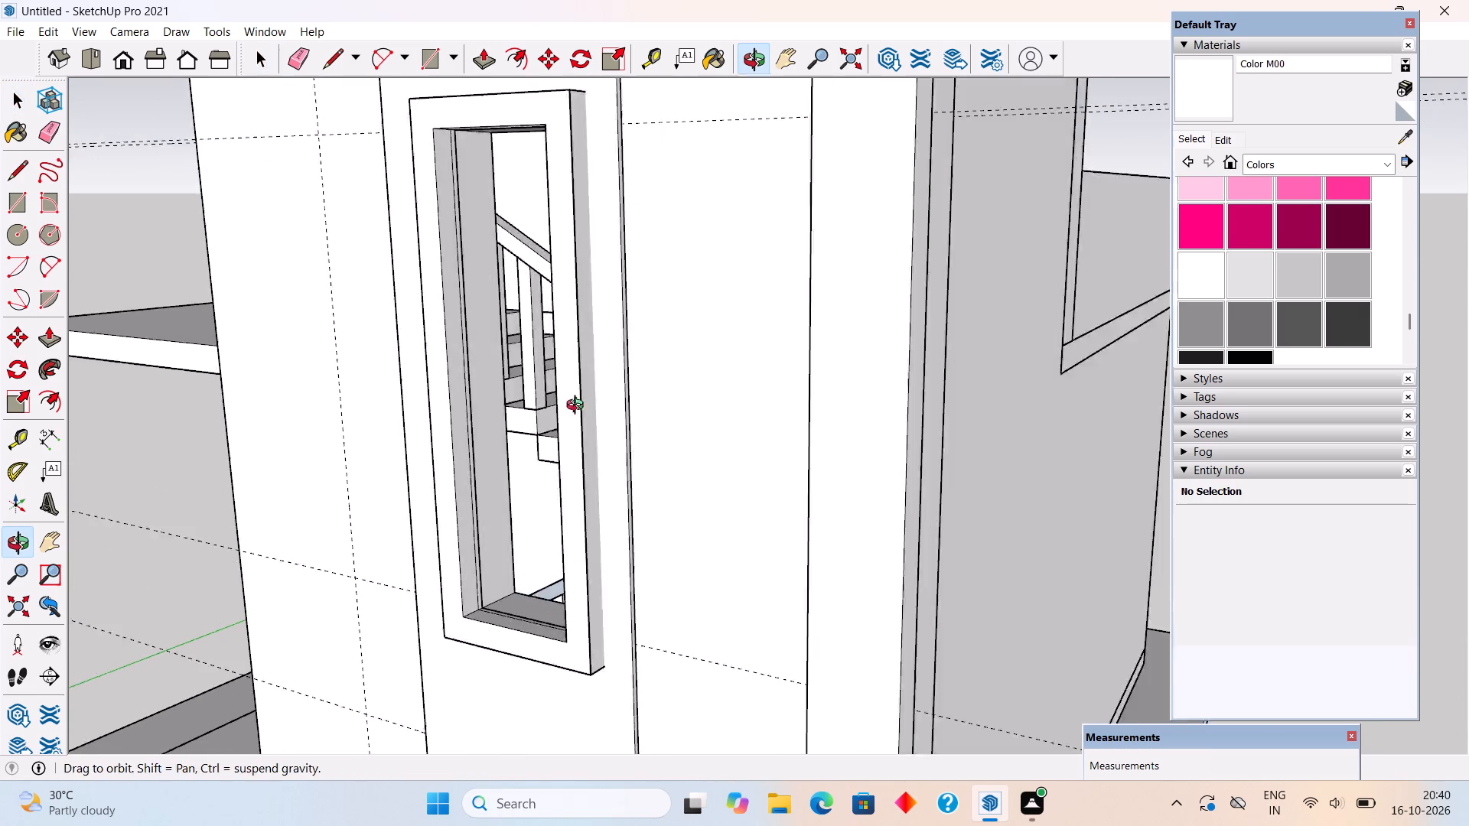
pyautogui.moveTo(578, 407); pyautogui.dragTo(535, 407, button='middle')
pyautogui.moveTo(533, 410); pyautogui.dragTo(605, 424, button='middle')
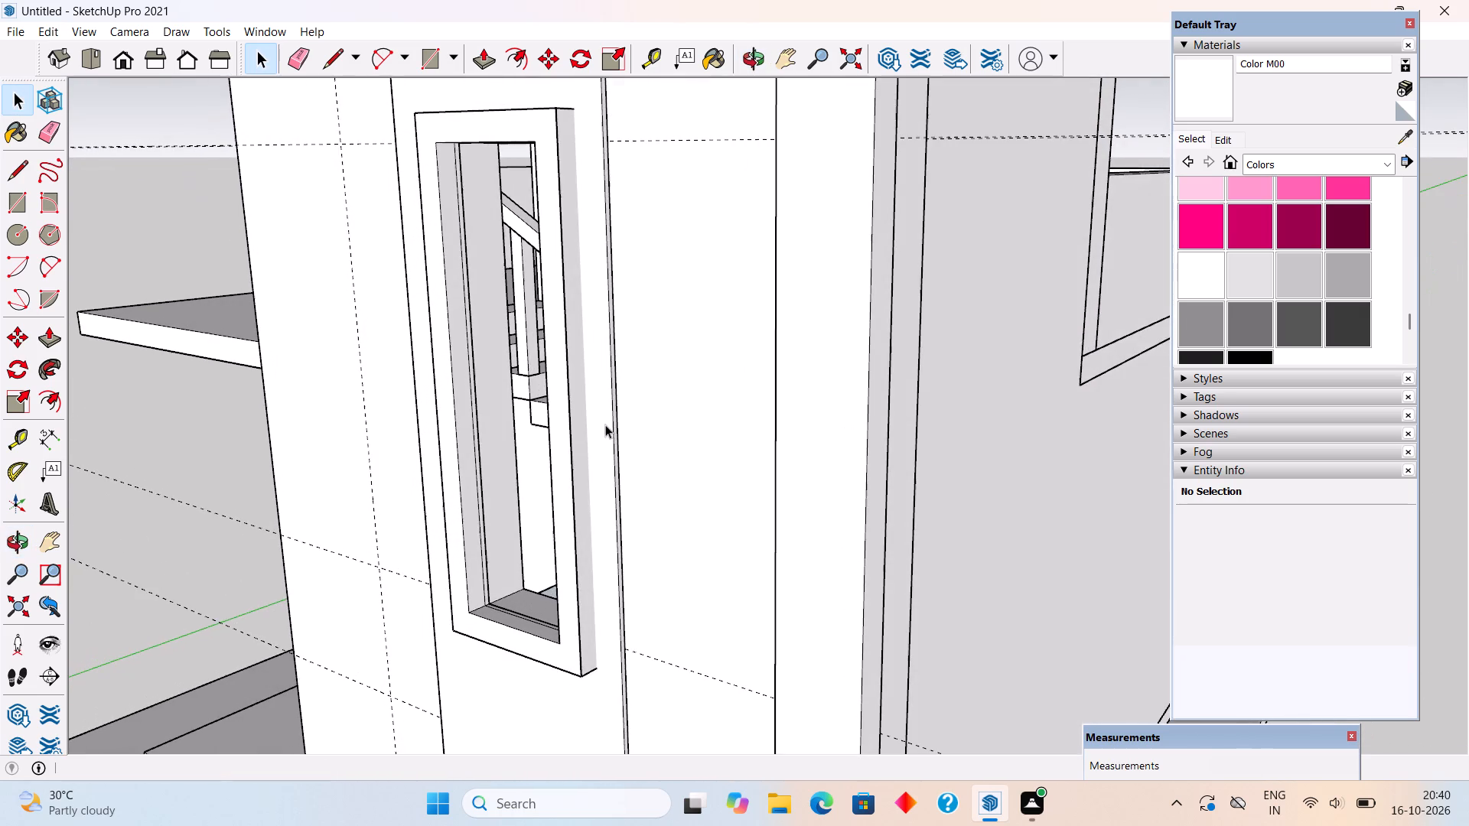
pyautogui.scroll(10, 639, 442)
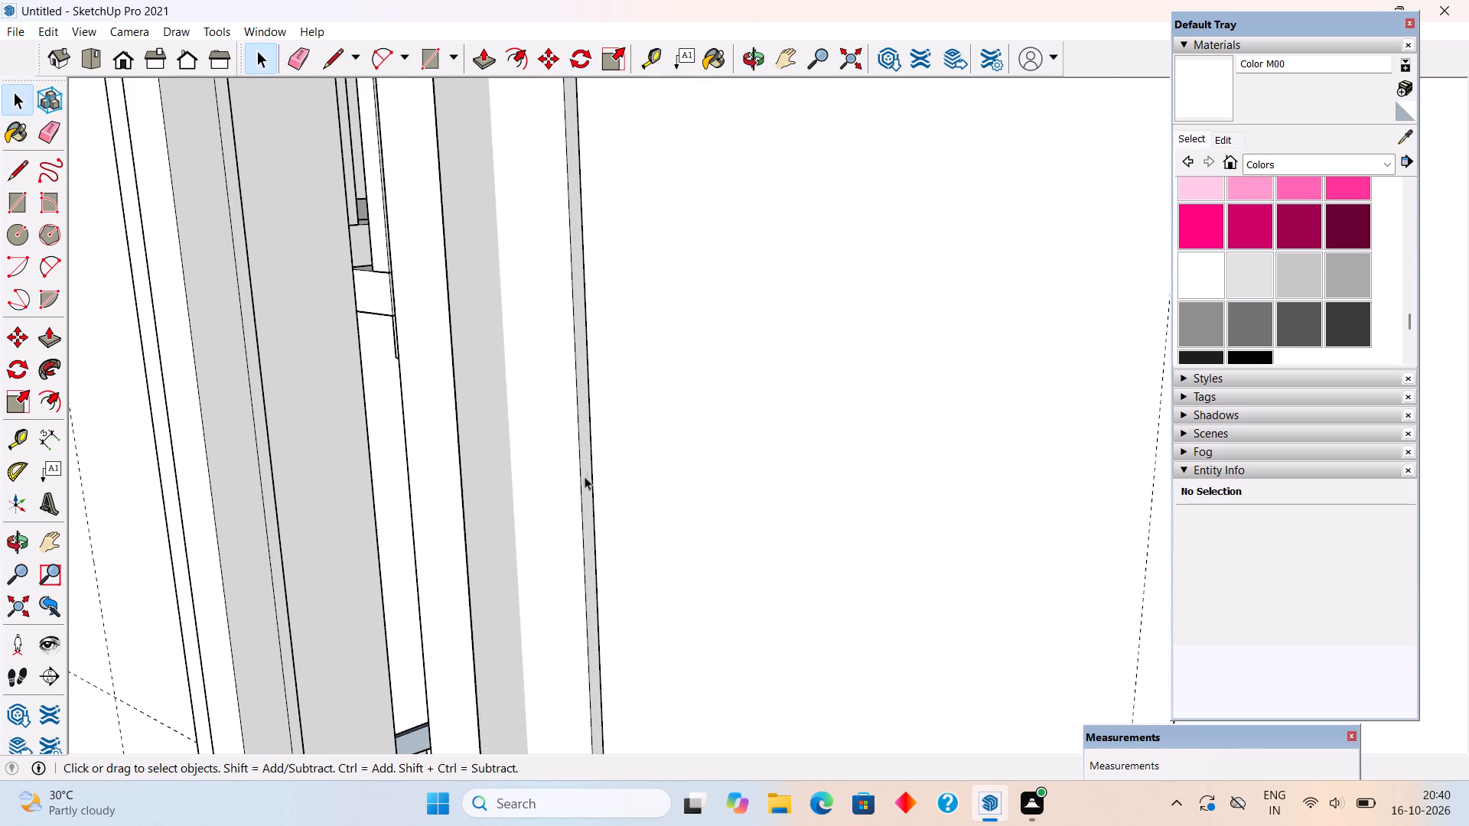
pyautogui.tripleClick(588, 493)
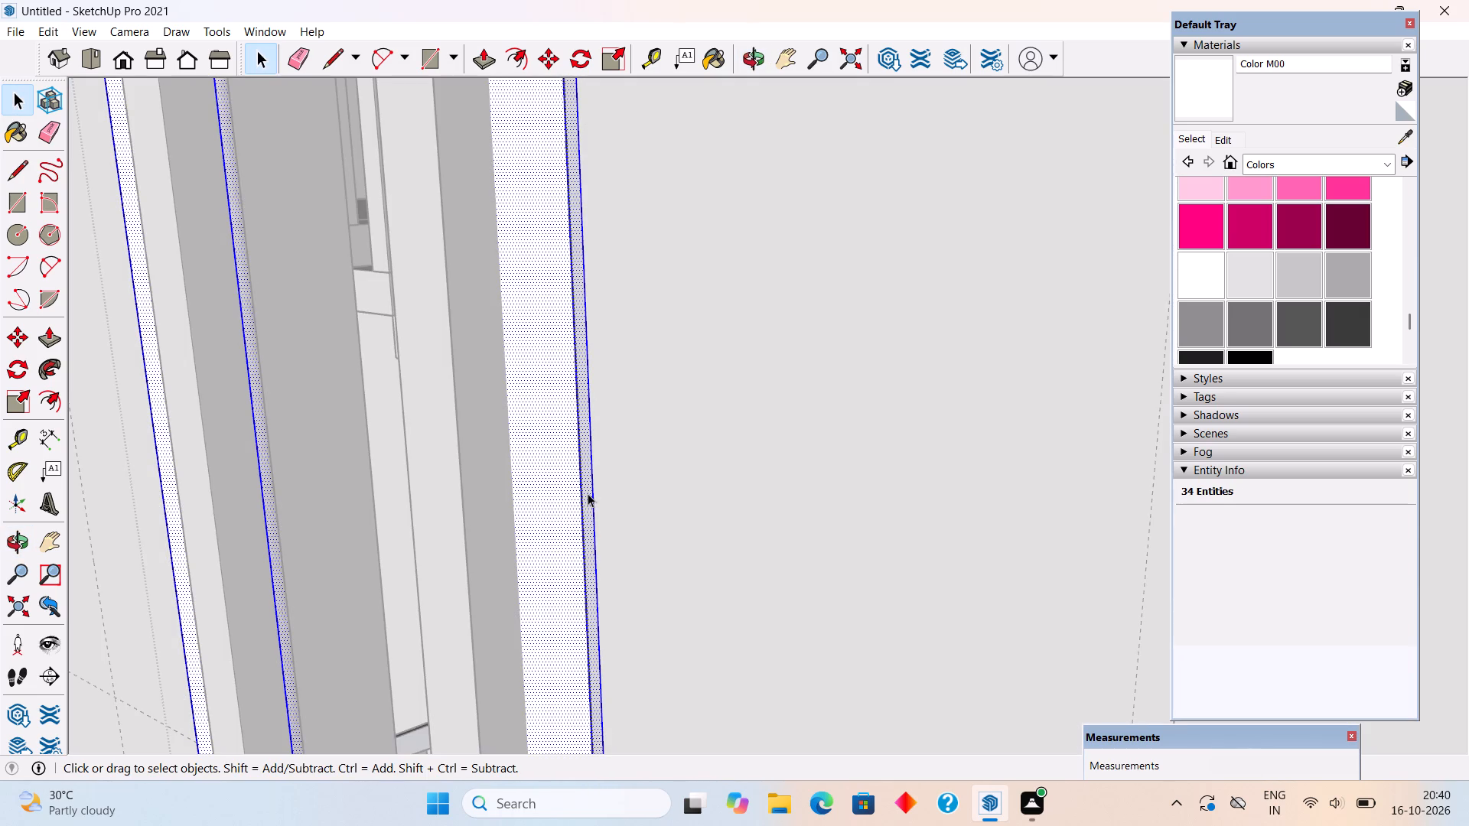
pyautogui.press('p')
pyautogui.click(590, 489)
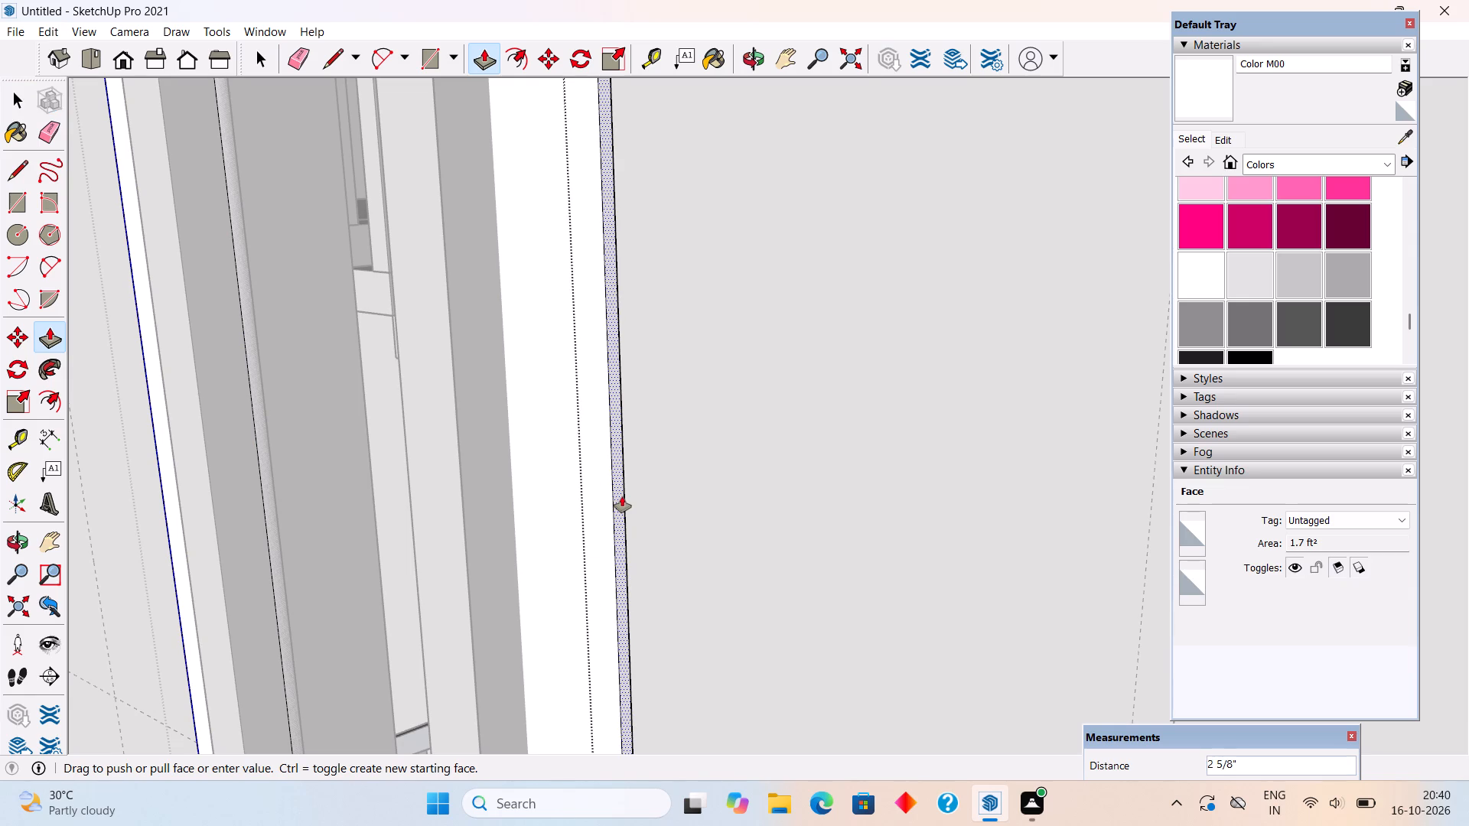
pyautogui.write('3"')
pyautogui.press('Return')
pyautogui.press('space')
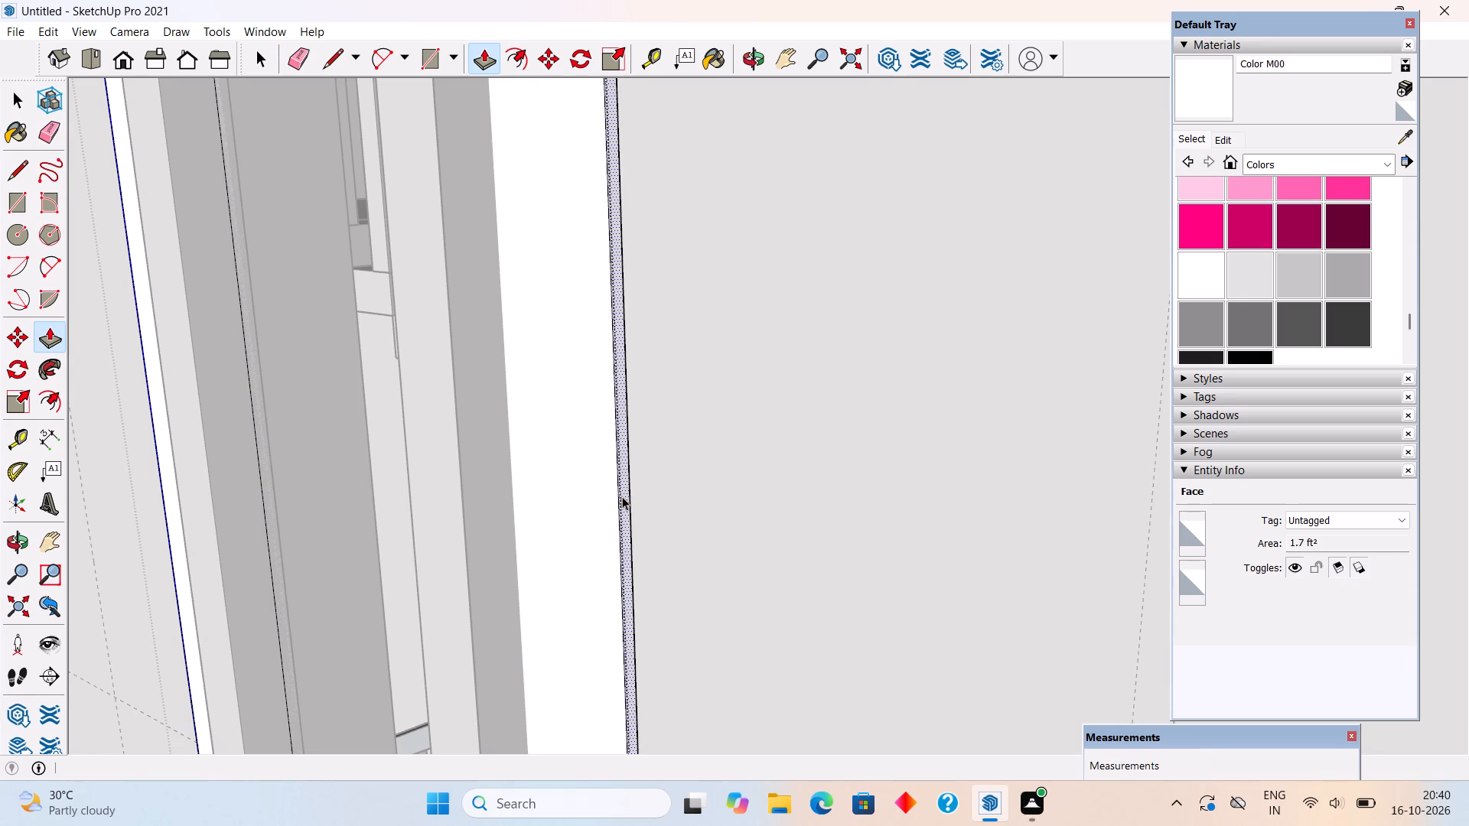
pyautogui.scroll(-16, 622, 496)
pyautogui.moveTo(627, 509); pyautogui.dragTo(801, 517, button='middle')
pyautogui.scroll(-4, 801, 517)
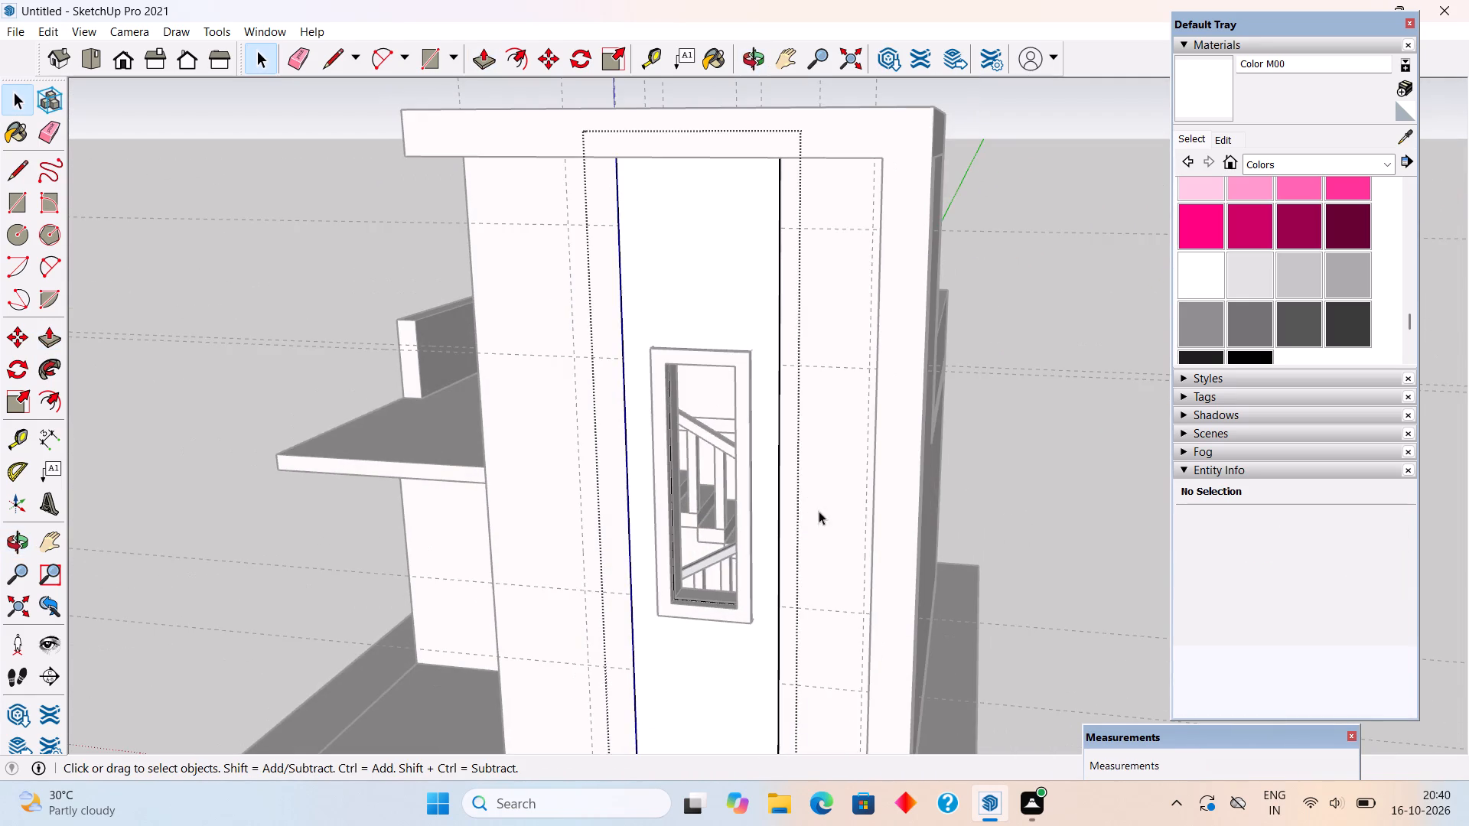
pyautogui.click(1035, 496)
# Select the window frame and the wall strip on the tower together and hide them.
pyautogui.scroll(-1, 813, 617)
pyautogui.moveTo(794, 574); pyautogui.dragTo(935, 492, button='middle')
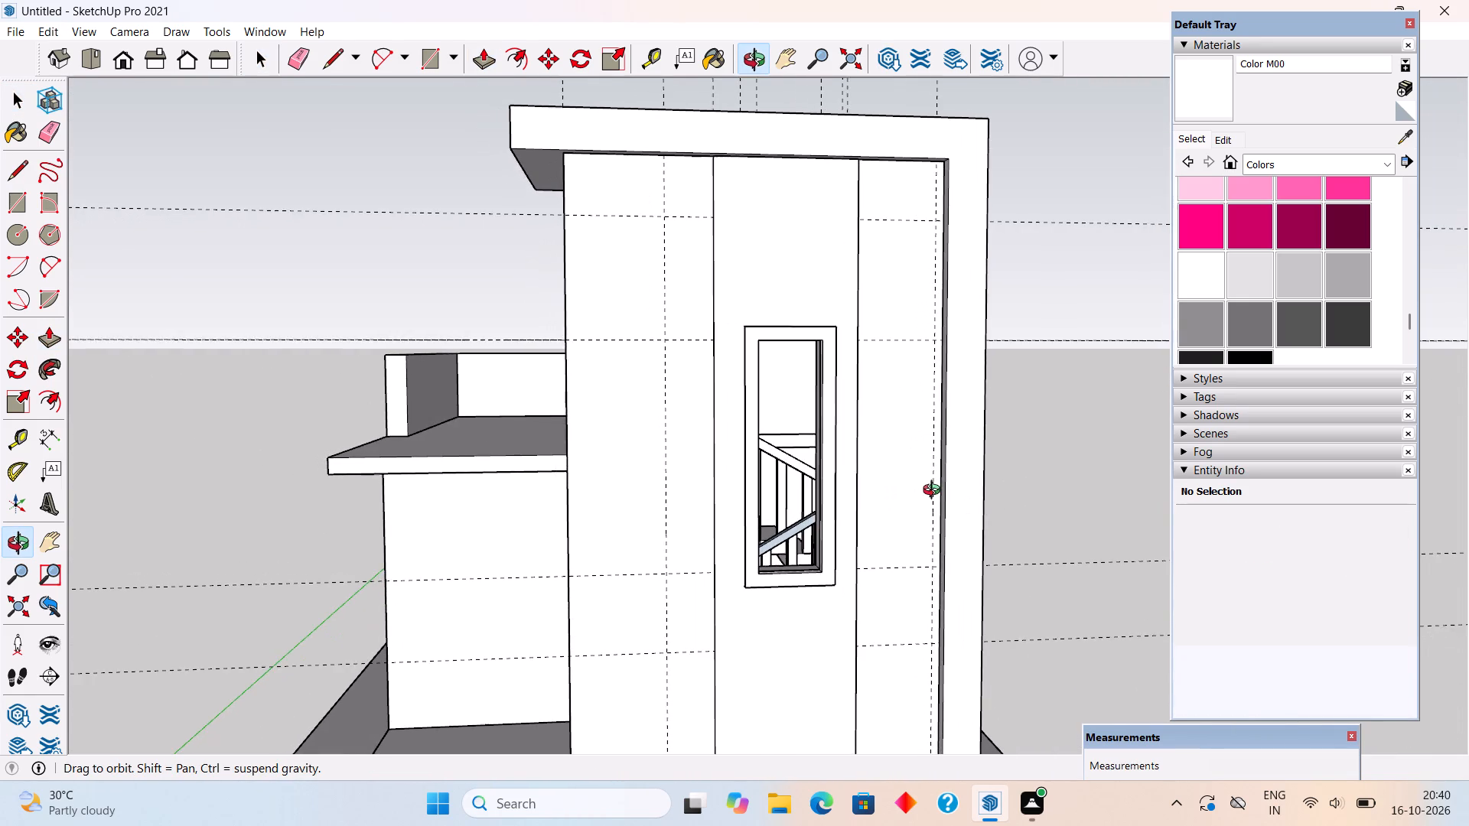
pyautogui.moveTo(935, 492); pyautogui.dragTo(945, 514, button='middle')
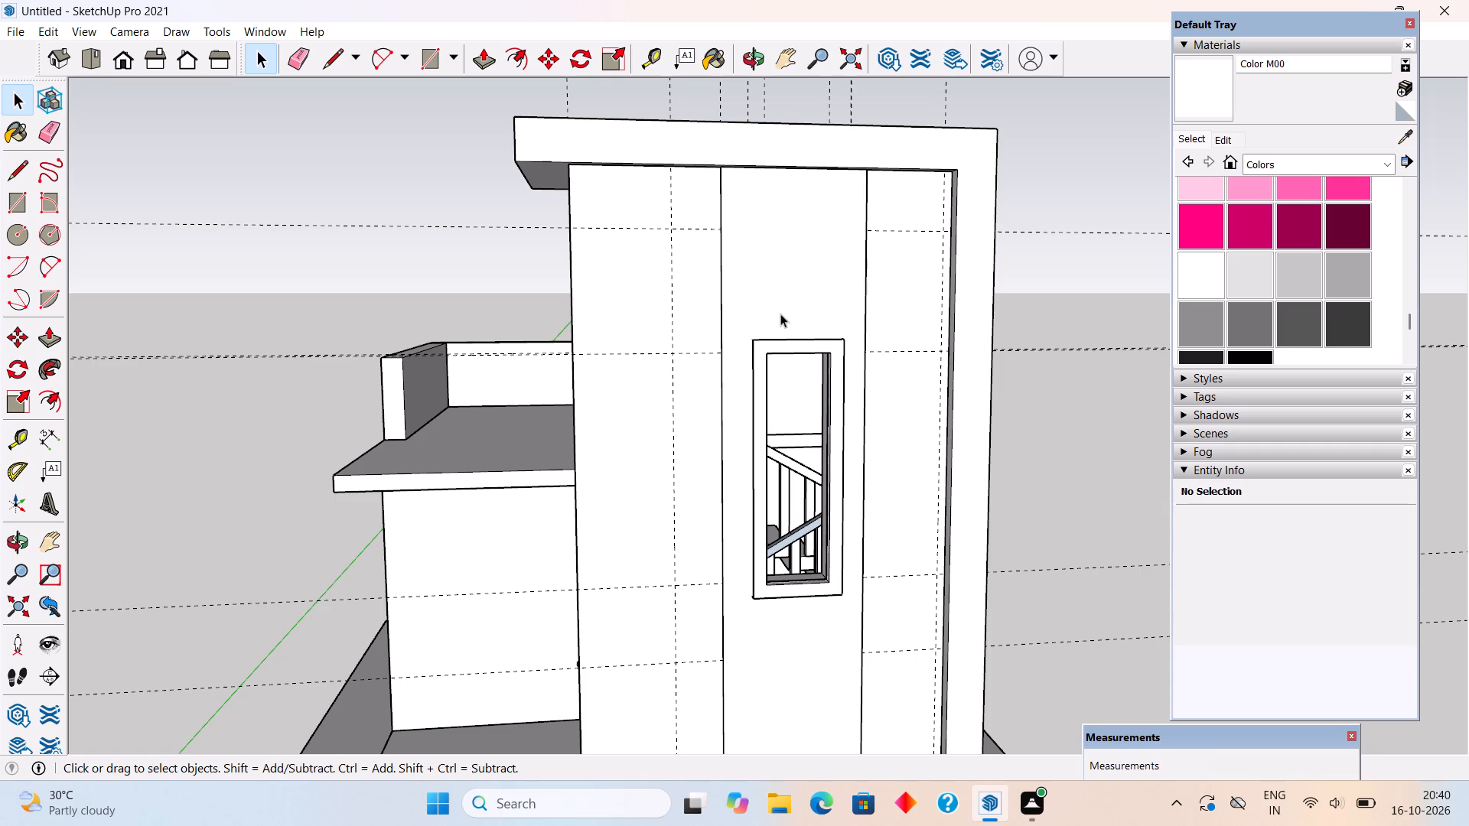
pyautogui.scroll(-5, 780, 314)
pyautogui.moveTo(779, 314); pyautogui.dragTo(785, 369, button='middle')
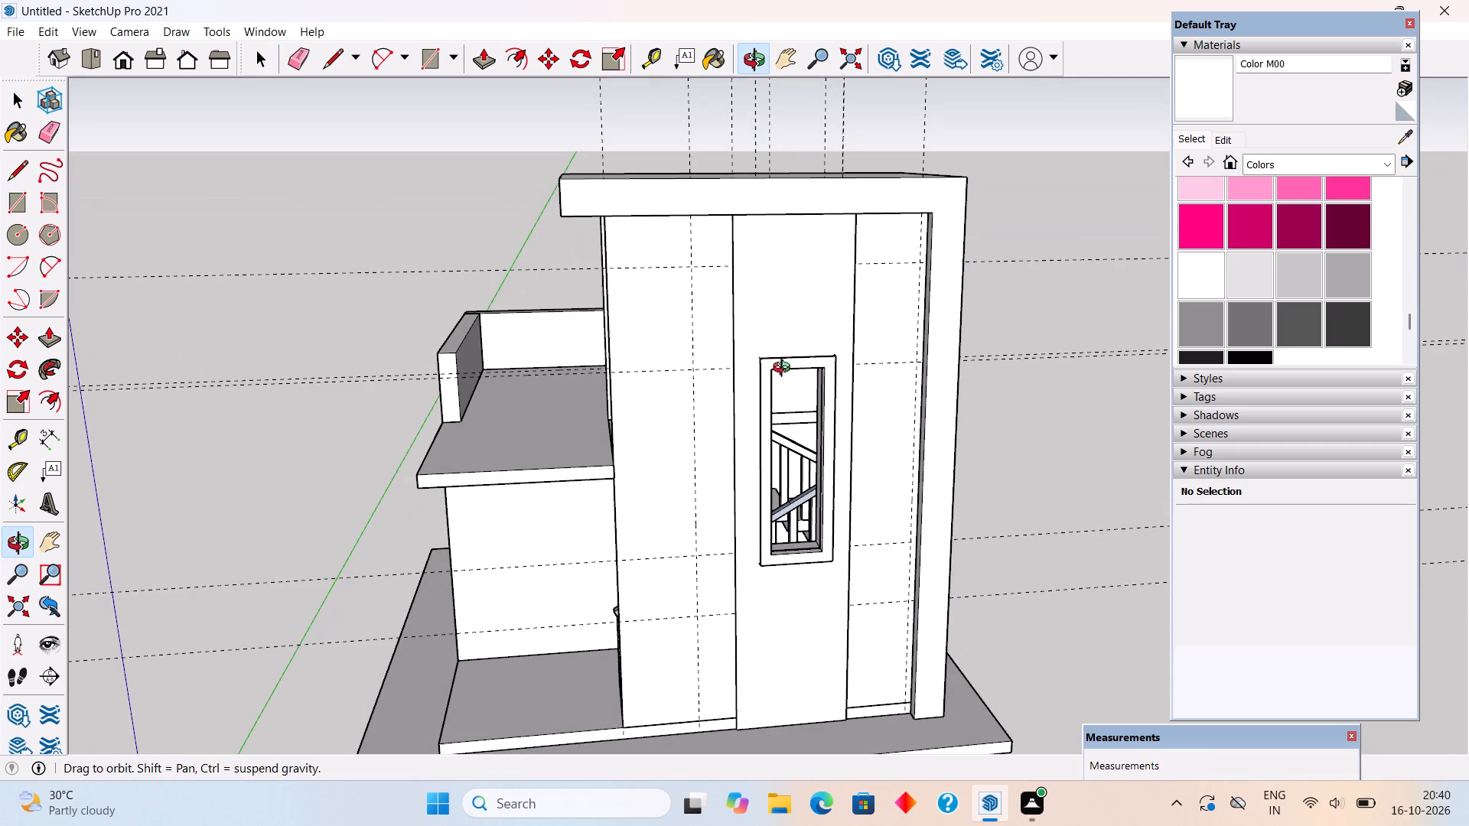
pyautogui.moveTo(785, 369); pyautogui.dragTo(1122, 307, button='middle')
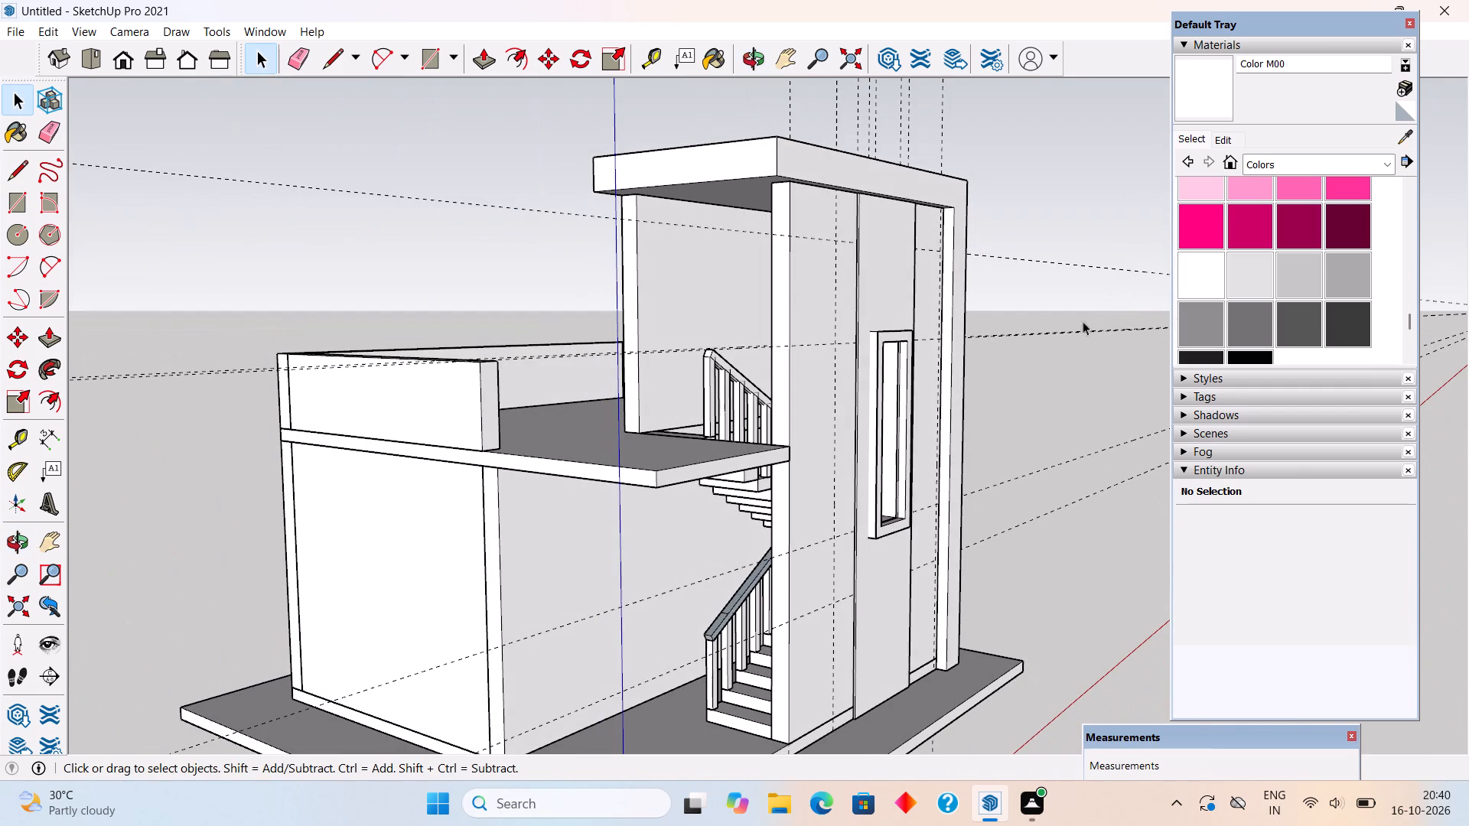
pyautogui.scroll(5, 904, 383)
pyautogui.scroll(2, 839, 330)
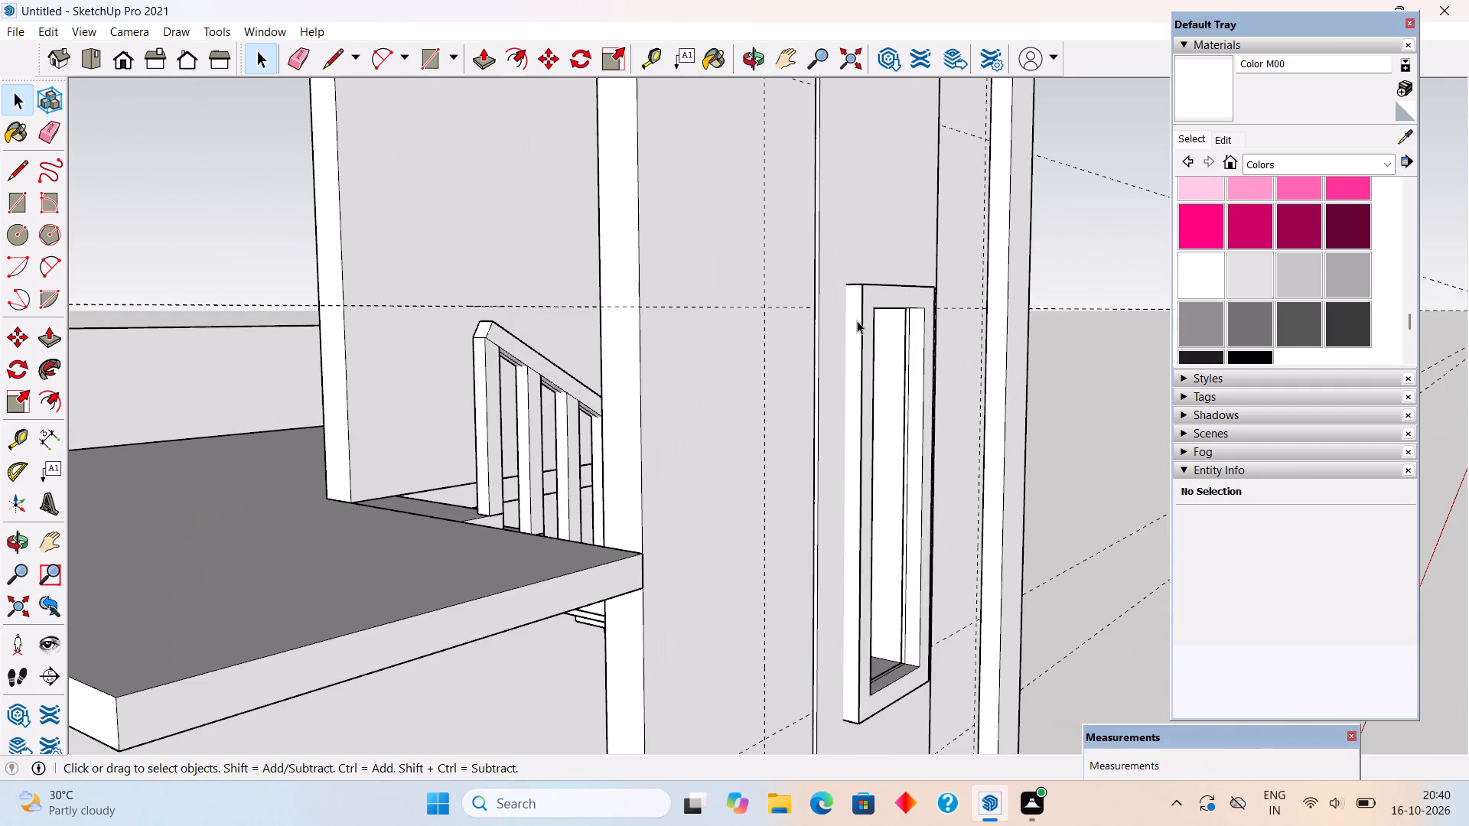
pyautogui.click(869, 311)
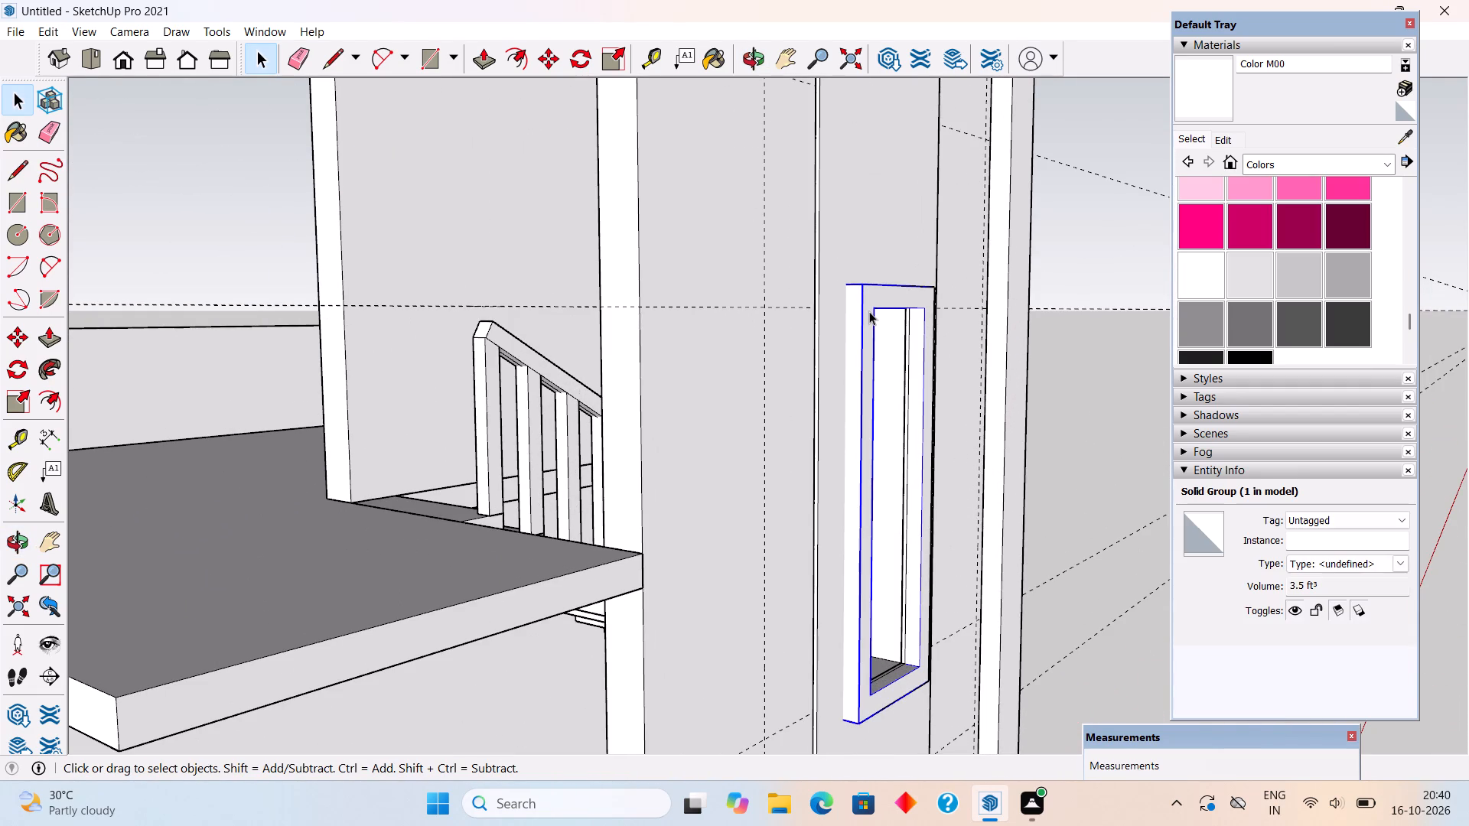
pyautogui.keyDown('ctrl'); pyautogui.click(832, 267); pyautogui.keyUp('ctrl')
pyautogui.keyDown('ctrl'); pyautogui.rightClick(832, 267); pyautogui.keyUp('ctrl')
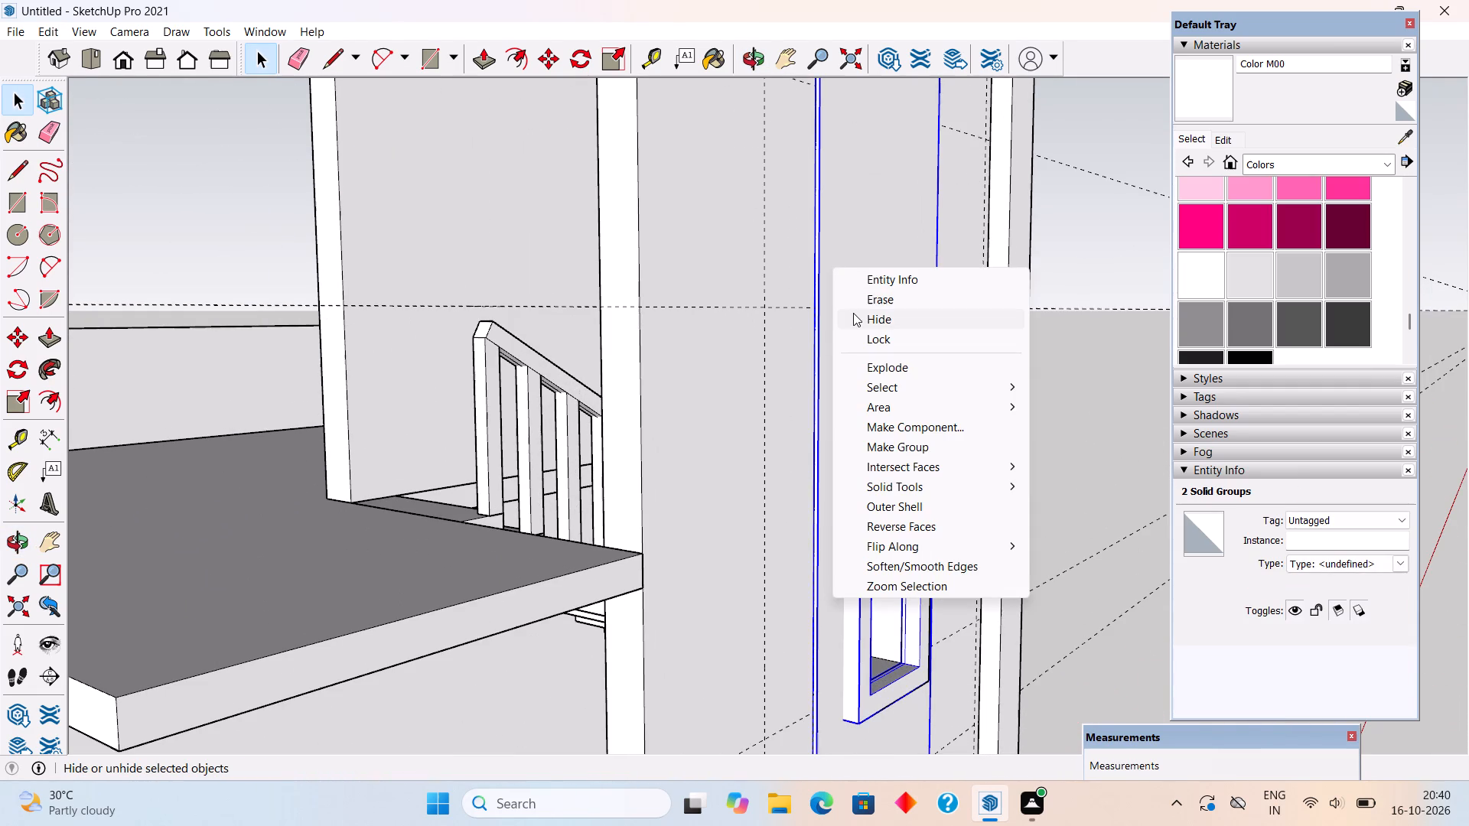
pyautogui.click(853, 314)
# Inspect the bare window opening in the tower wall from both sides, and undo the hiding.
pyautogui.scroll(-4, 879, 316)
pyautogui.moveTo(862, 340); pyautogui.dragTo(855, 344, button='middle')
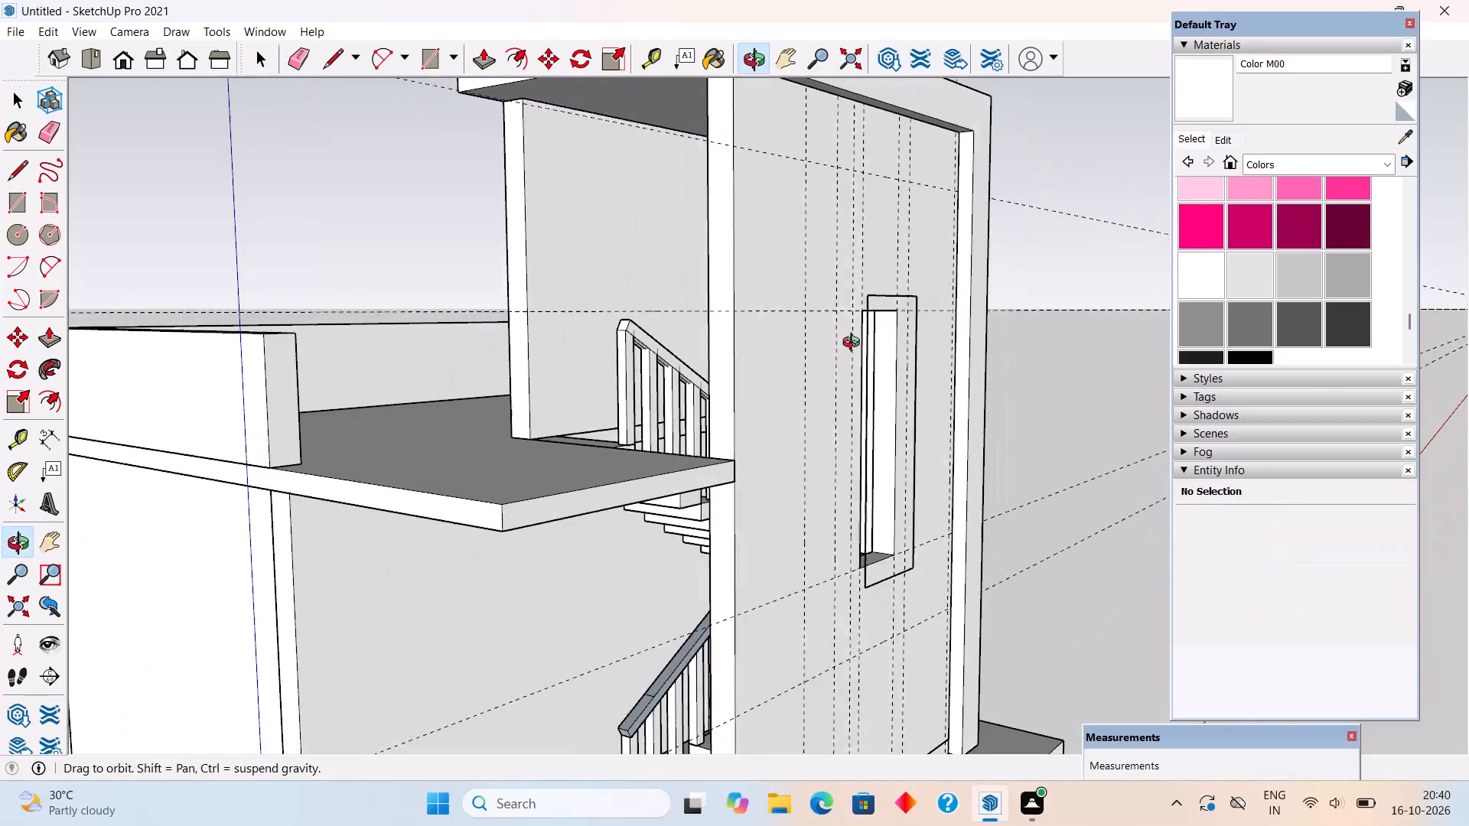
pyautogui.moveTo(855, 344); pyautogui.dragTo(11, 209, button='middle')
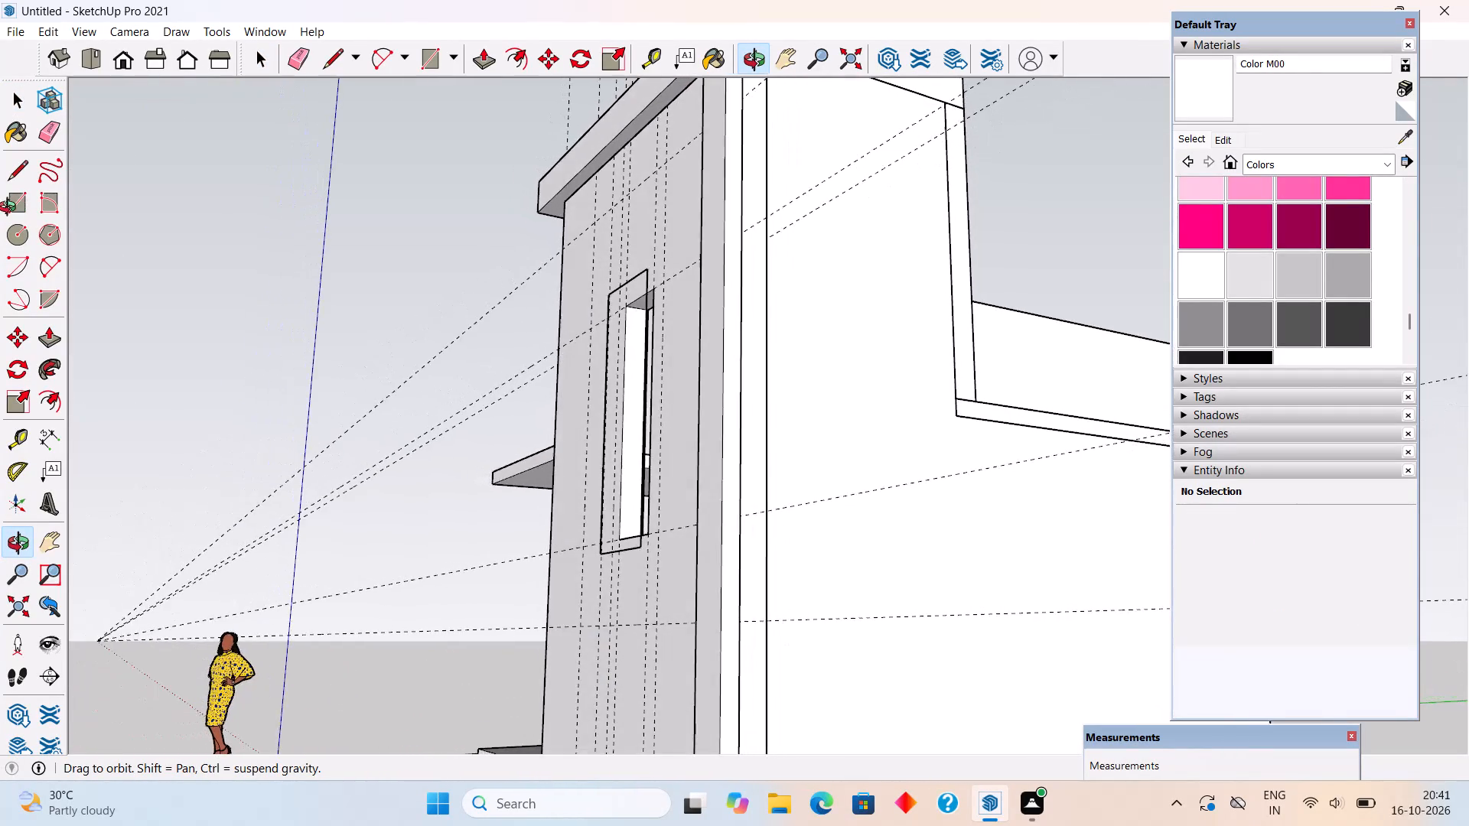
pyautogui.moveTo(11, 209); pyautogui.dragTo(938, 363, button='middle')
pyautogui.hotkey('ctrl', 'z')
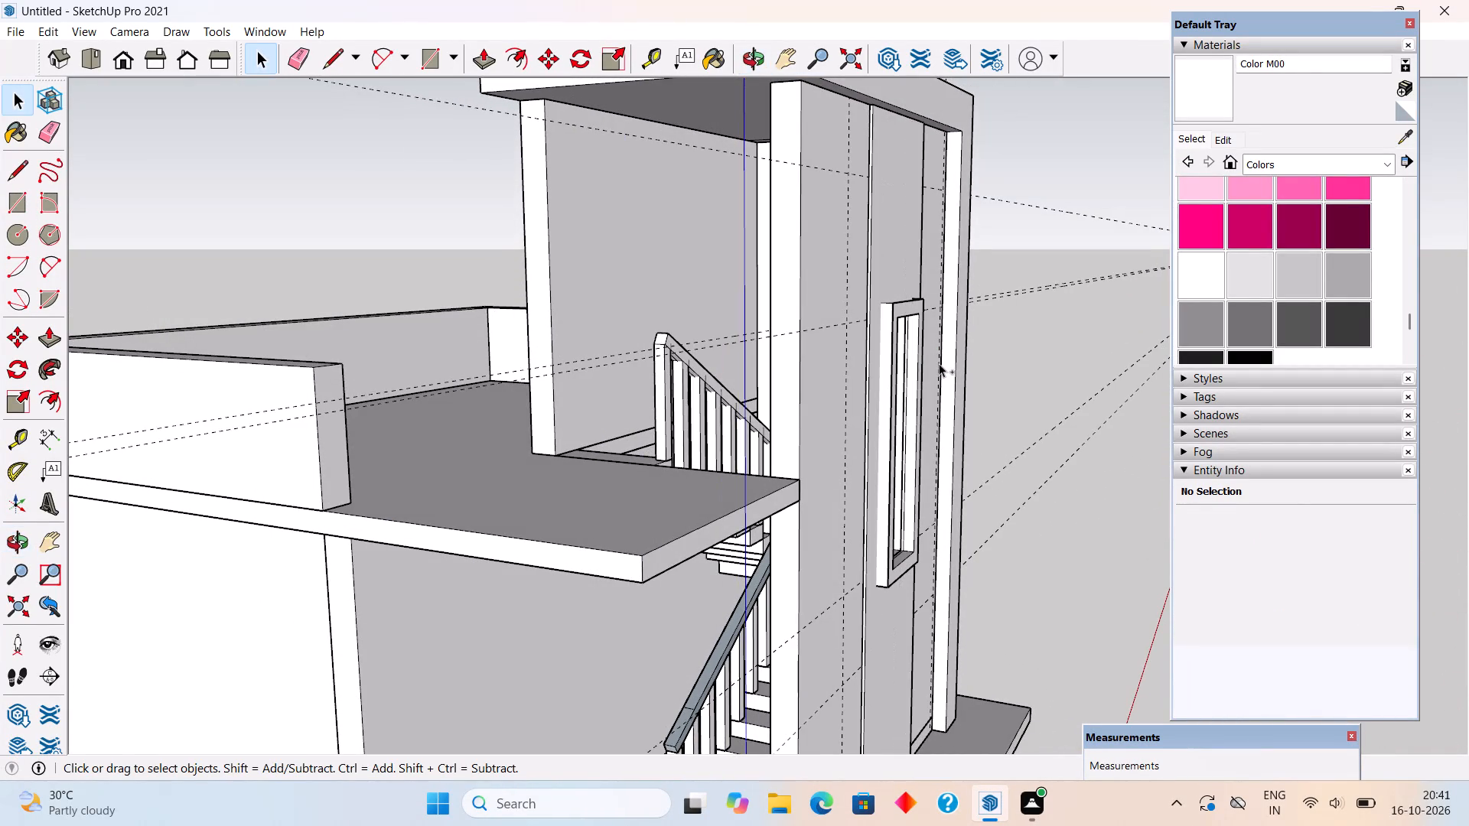
# Undo the last edit inside the wall strip's group and leave group editing.
pyautogui.hotkey('ctrl', 'z')
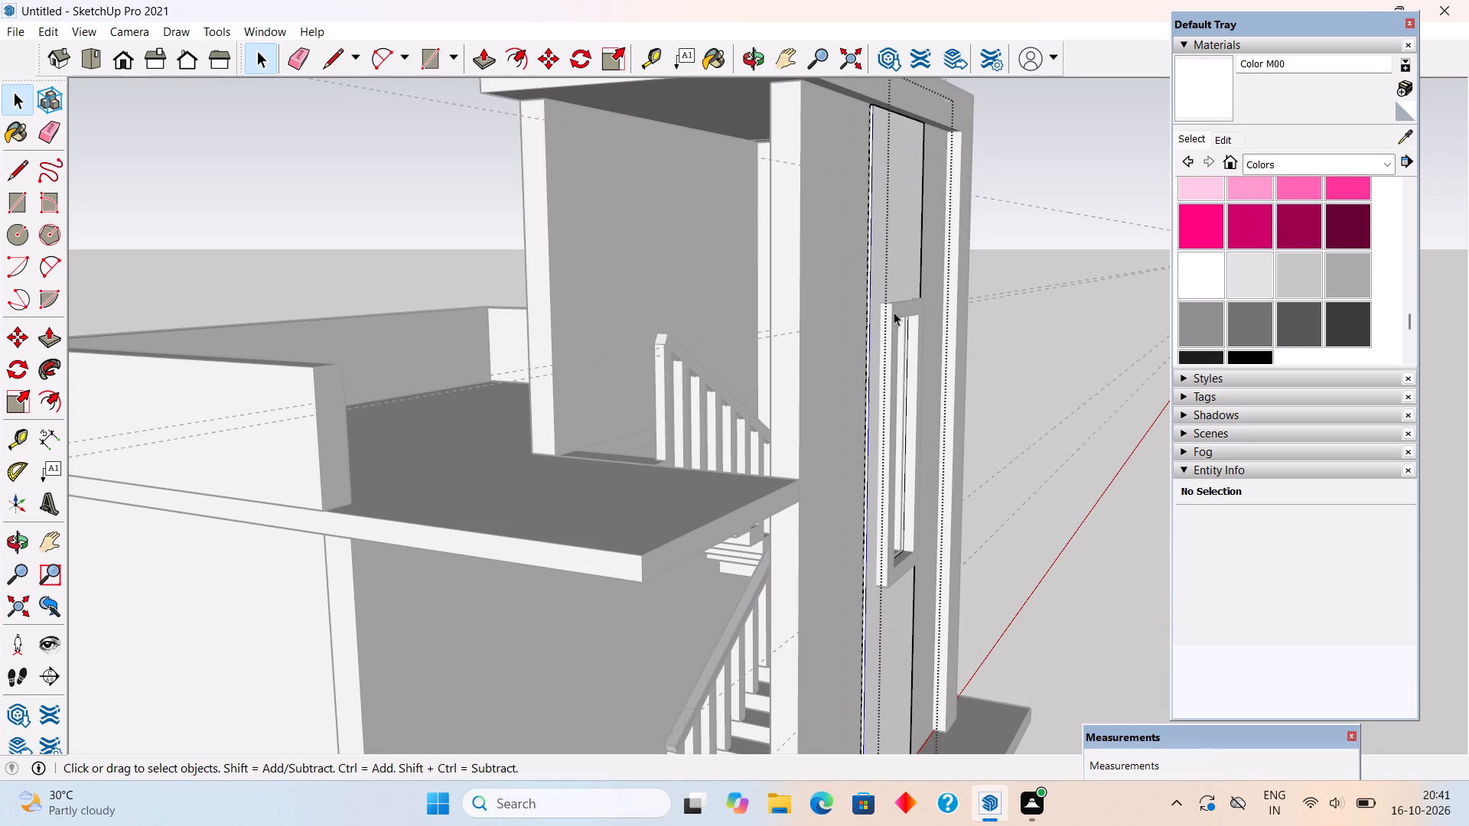
pyautogui.tripleClick(914, 446)
pyautogui.click(914, 446)
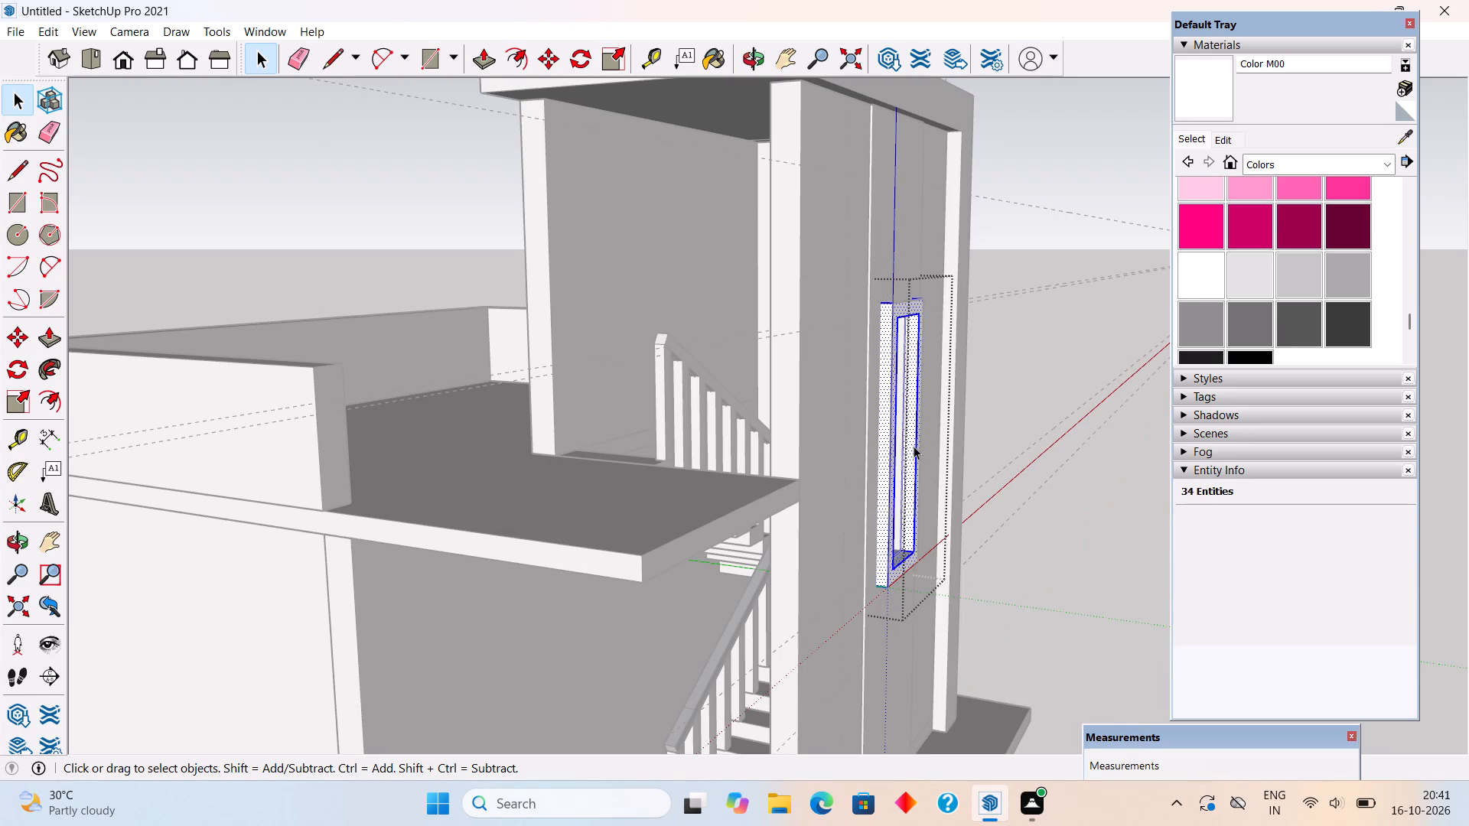
pyautogui.press('space')
pyautogui.click(998, 376)
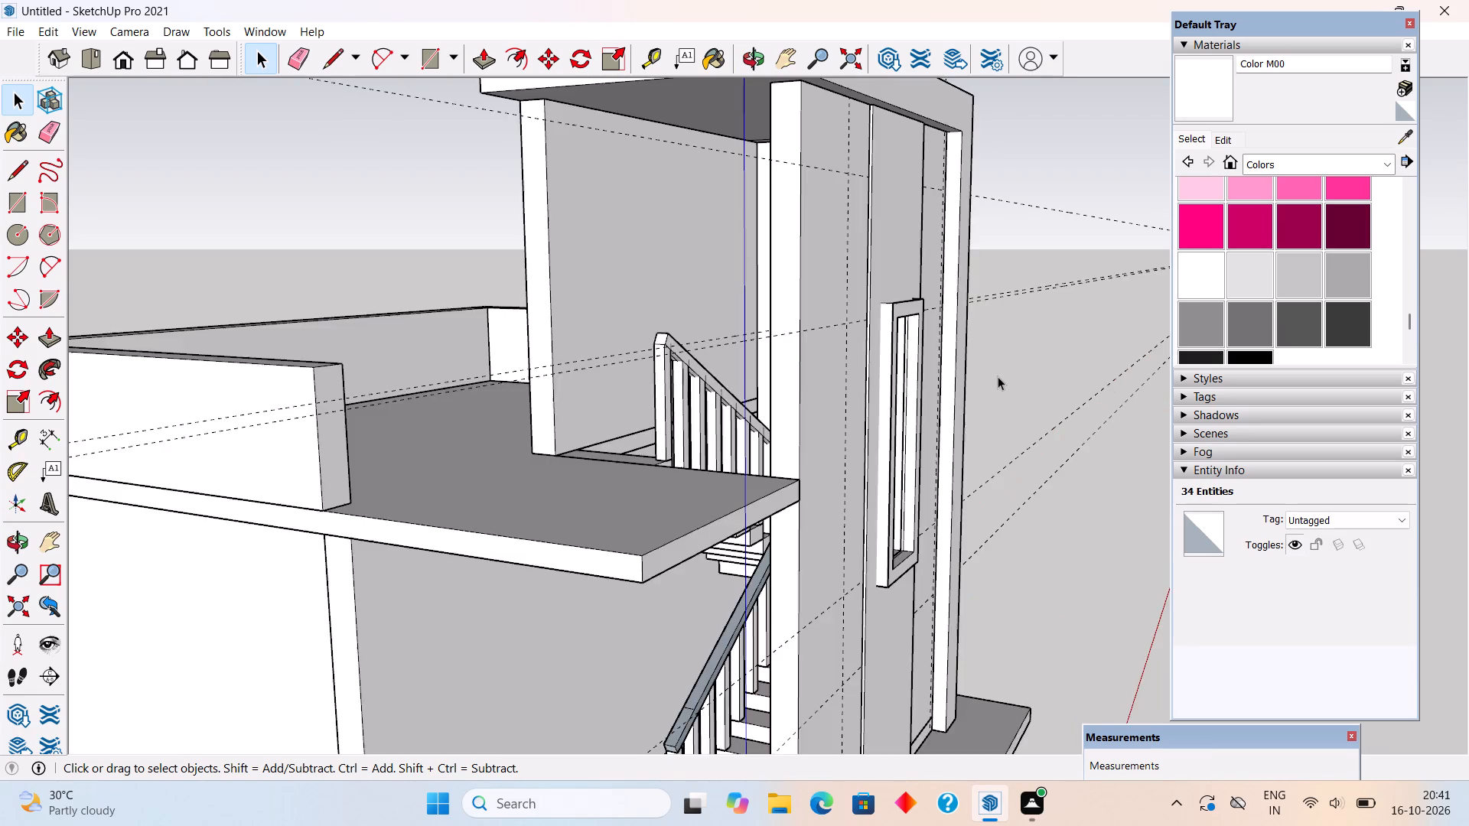
# Delete the four loose edges that duplicate the outer outline of the tower's window frame, leaving the frame's group in place.
pyautogui.moveTo(898, 400); pyautogui.dragTo(470, 366, button='middle')
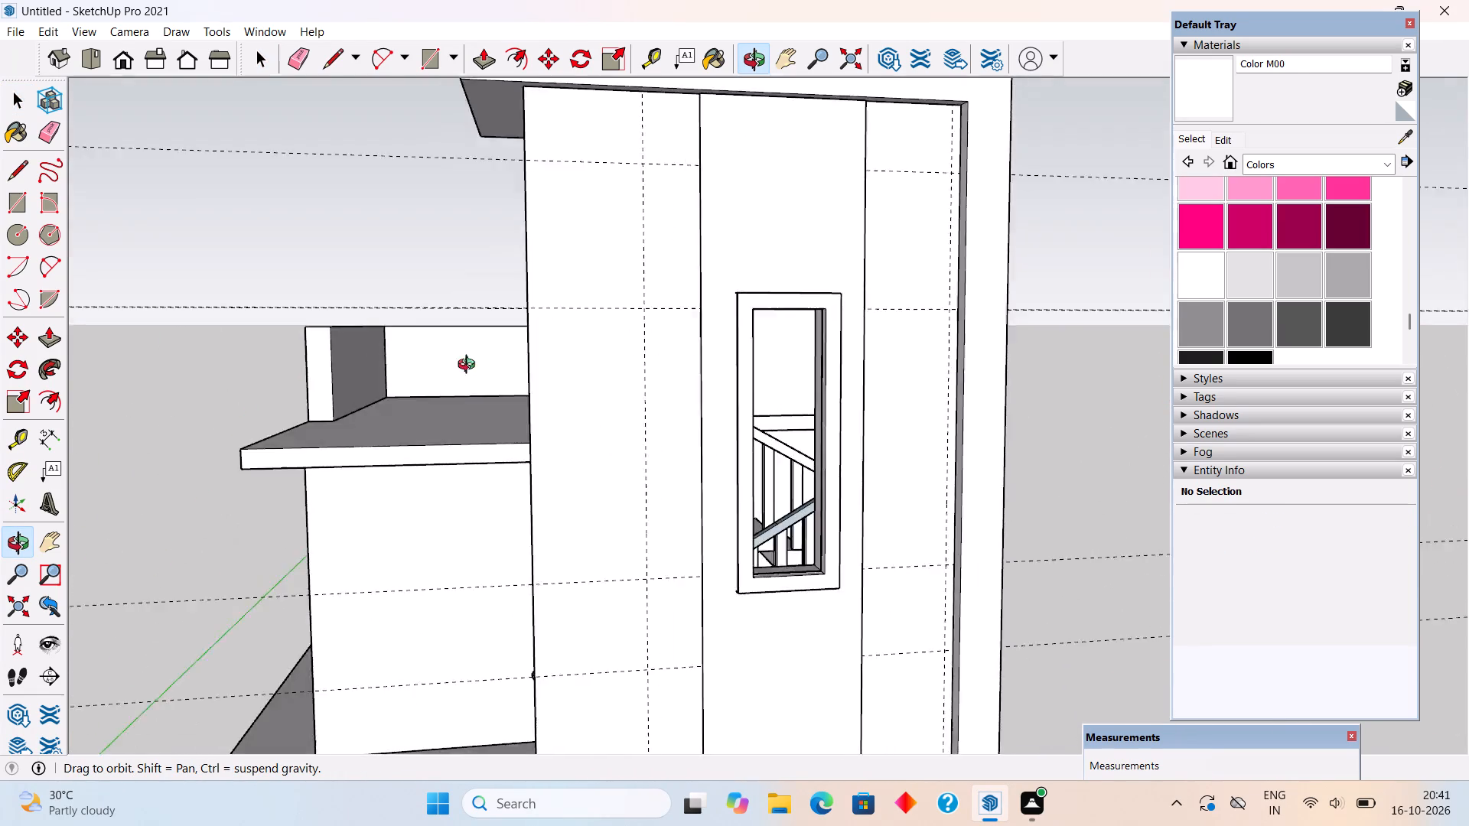
pyautogui.moveTo(470, 366); pyautogui.dragTo(201, 424, button='middle')
pyautogui.scroll(1, 625, 546)
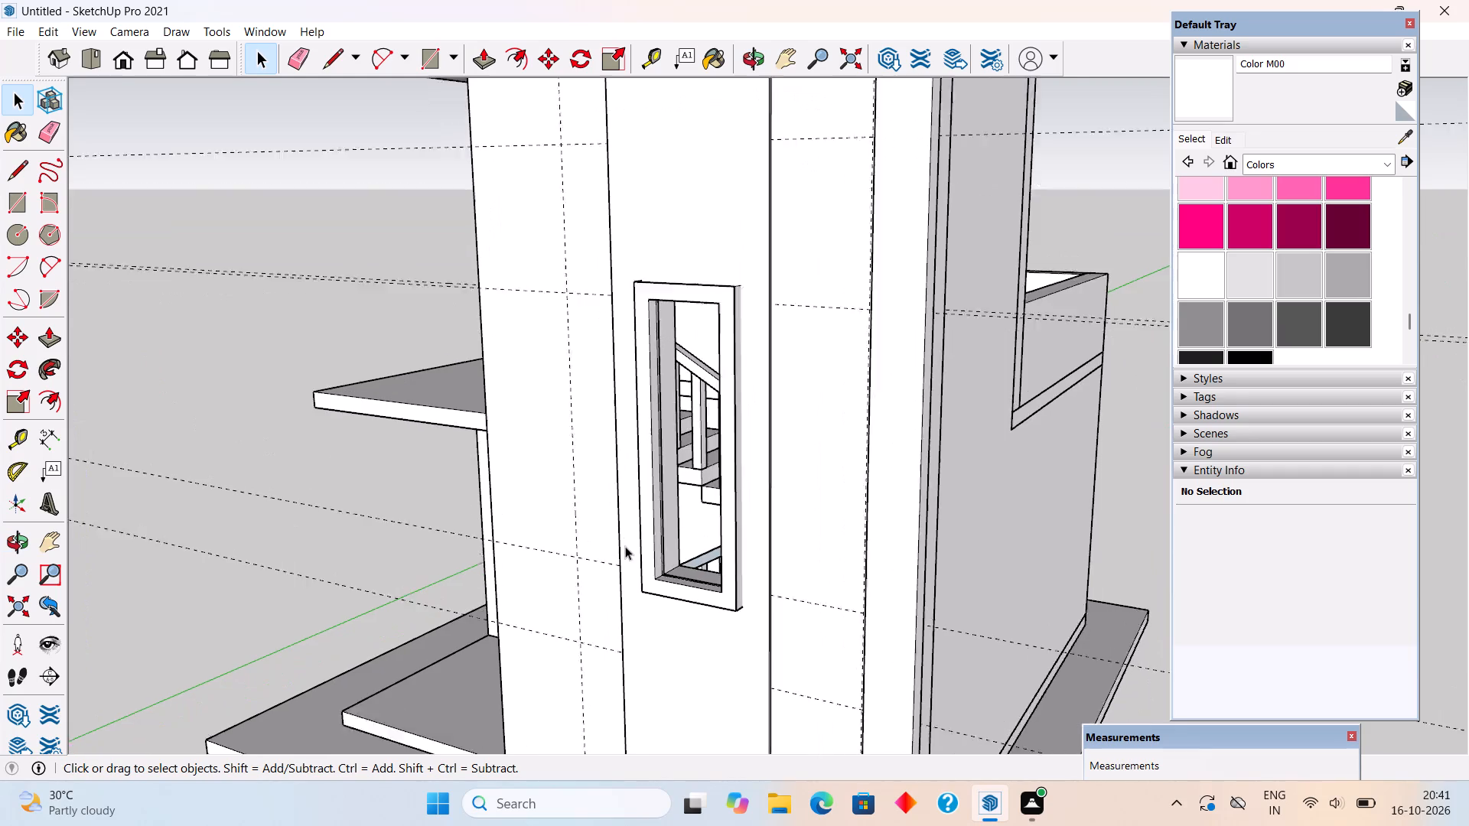
pyautogui.scroll(2, 625, 546)
pyautogui.click(639, 262)
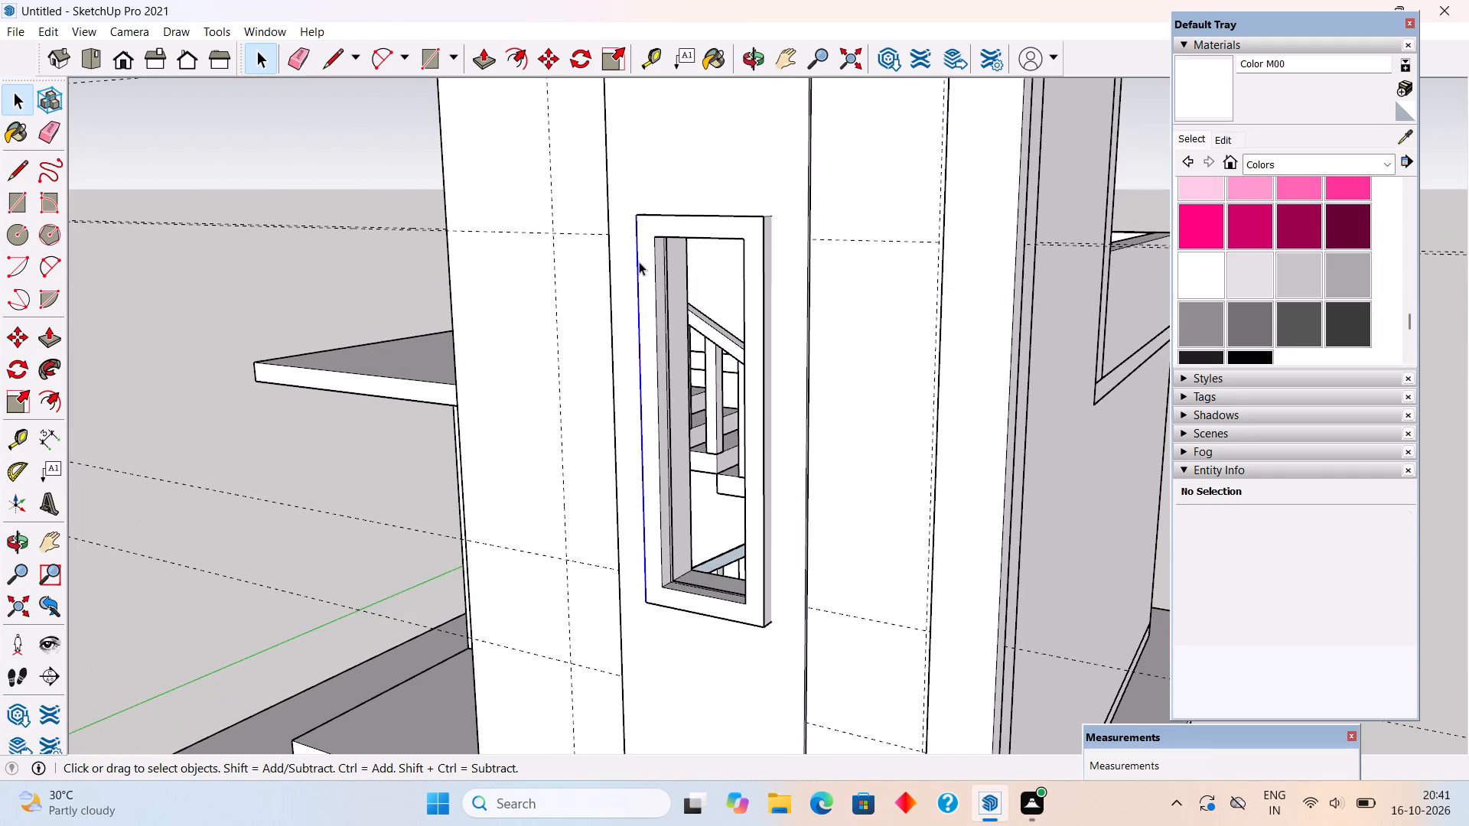
pyautogui.press('Delete')
pyautogui.click(666, 213)
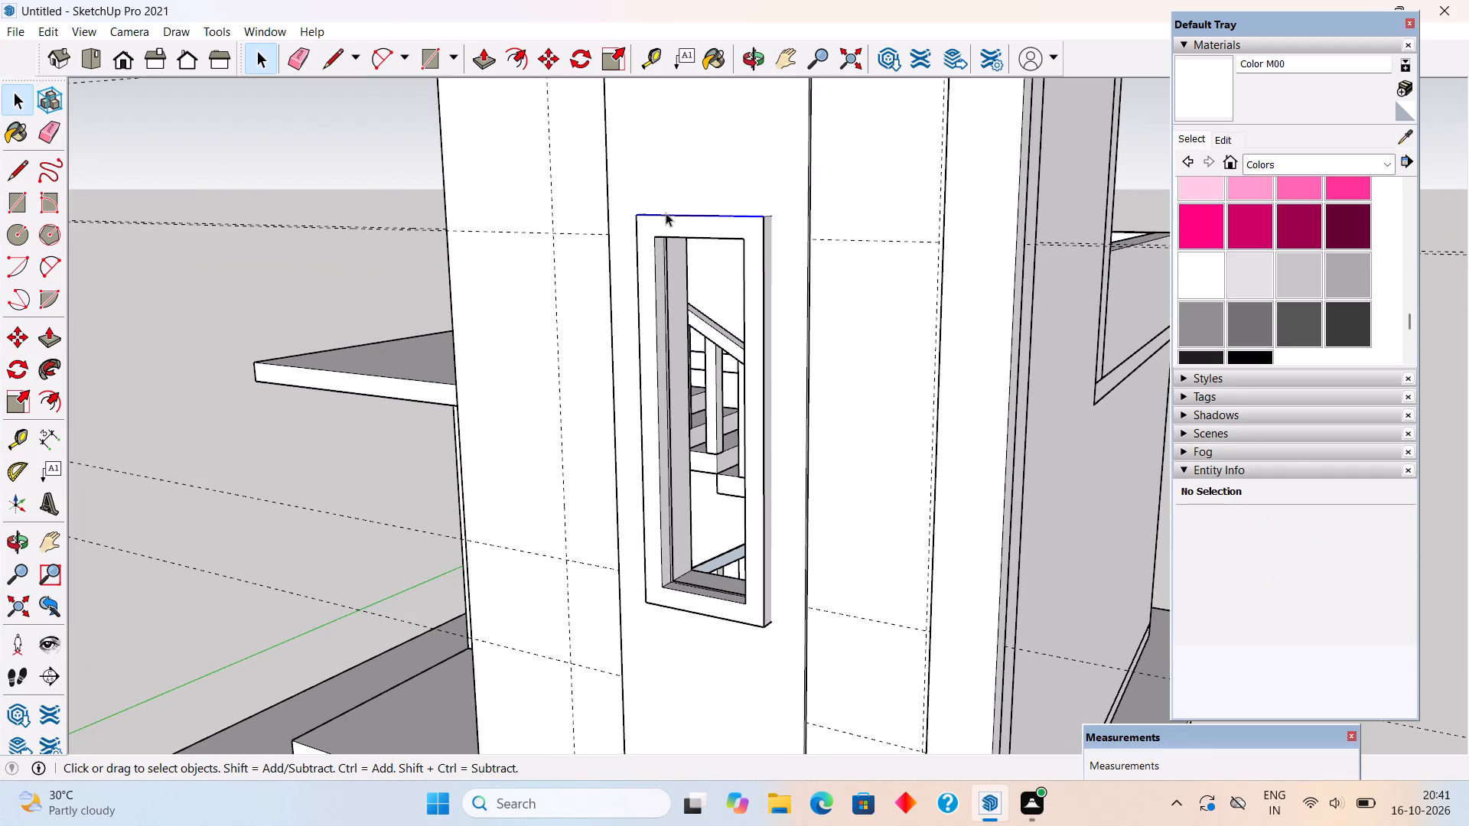
pyautogui.press('Delete')
pyautogui.click(762, 318)
pyautogui.press('Delete')
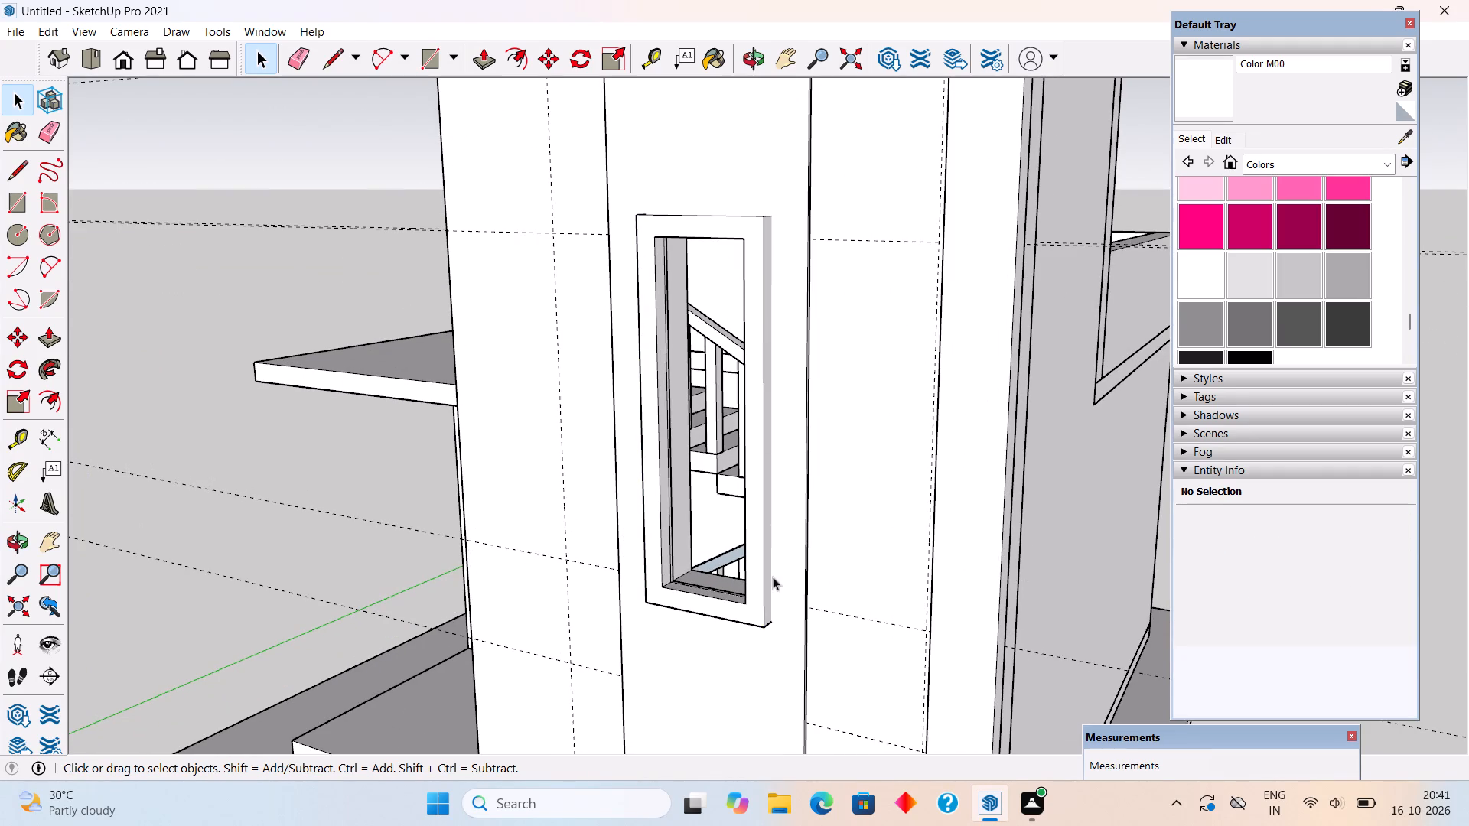
pyautogui.click(758, 623)
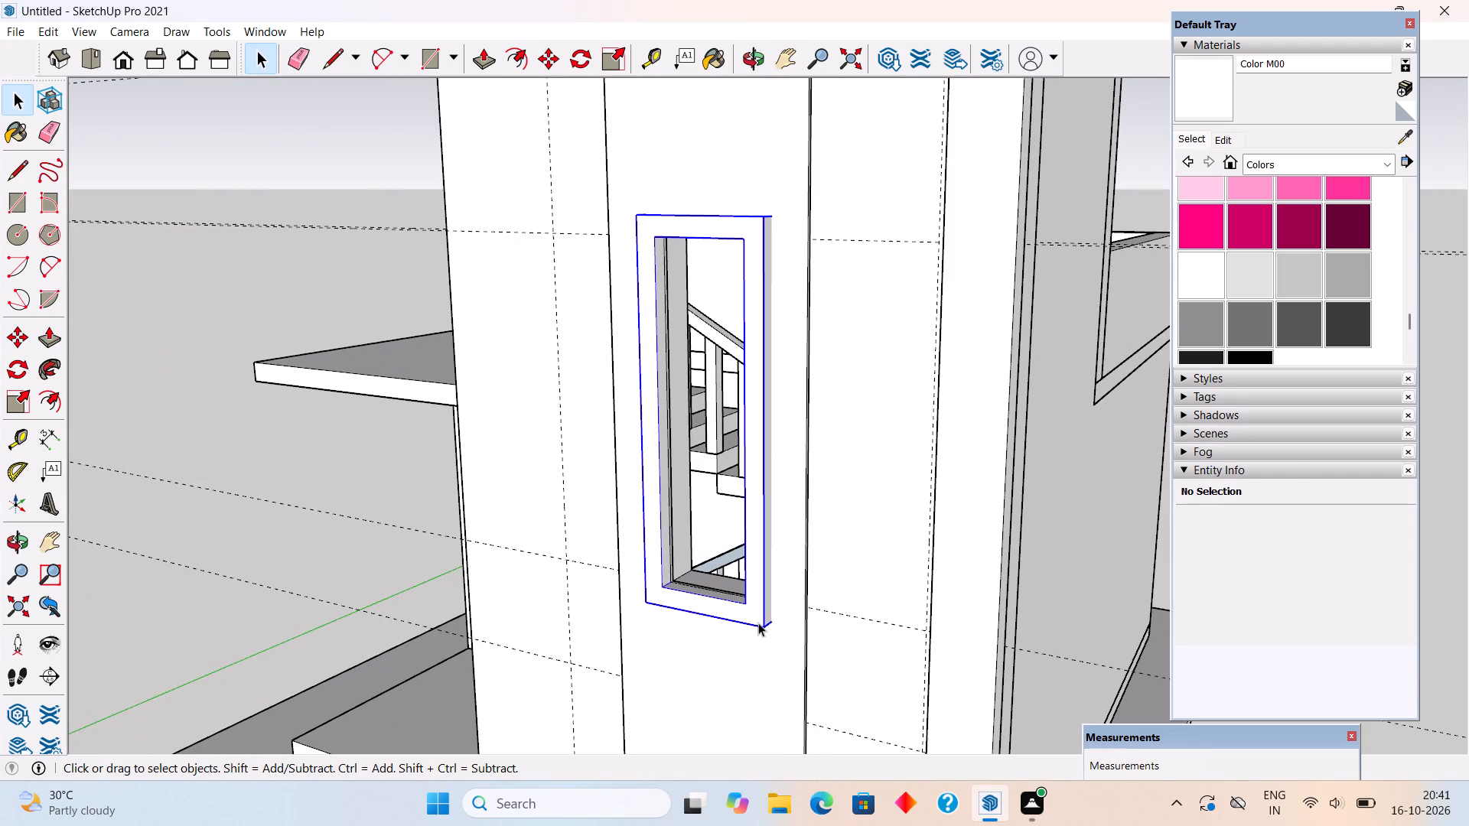
pyautogui.click(755, 623)
pyautogui.press('Delete')
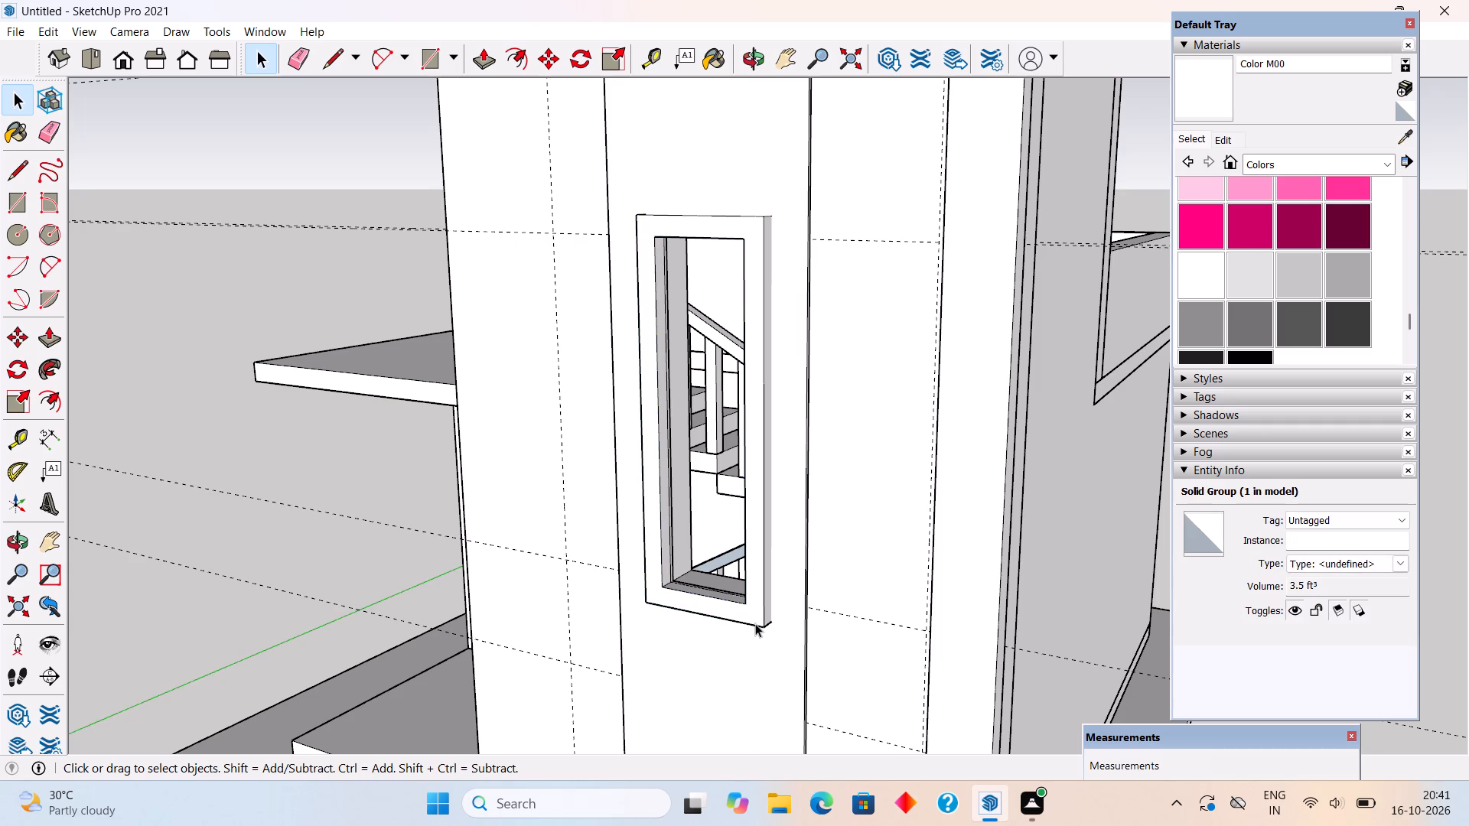
# Open the window frame's group and the wall strip's group in turn to check the geometry each one contains.
pyautogui.tripleClick(756, 614)
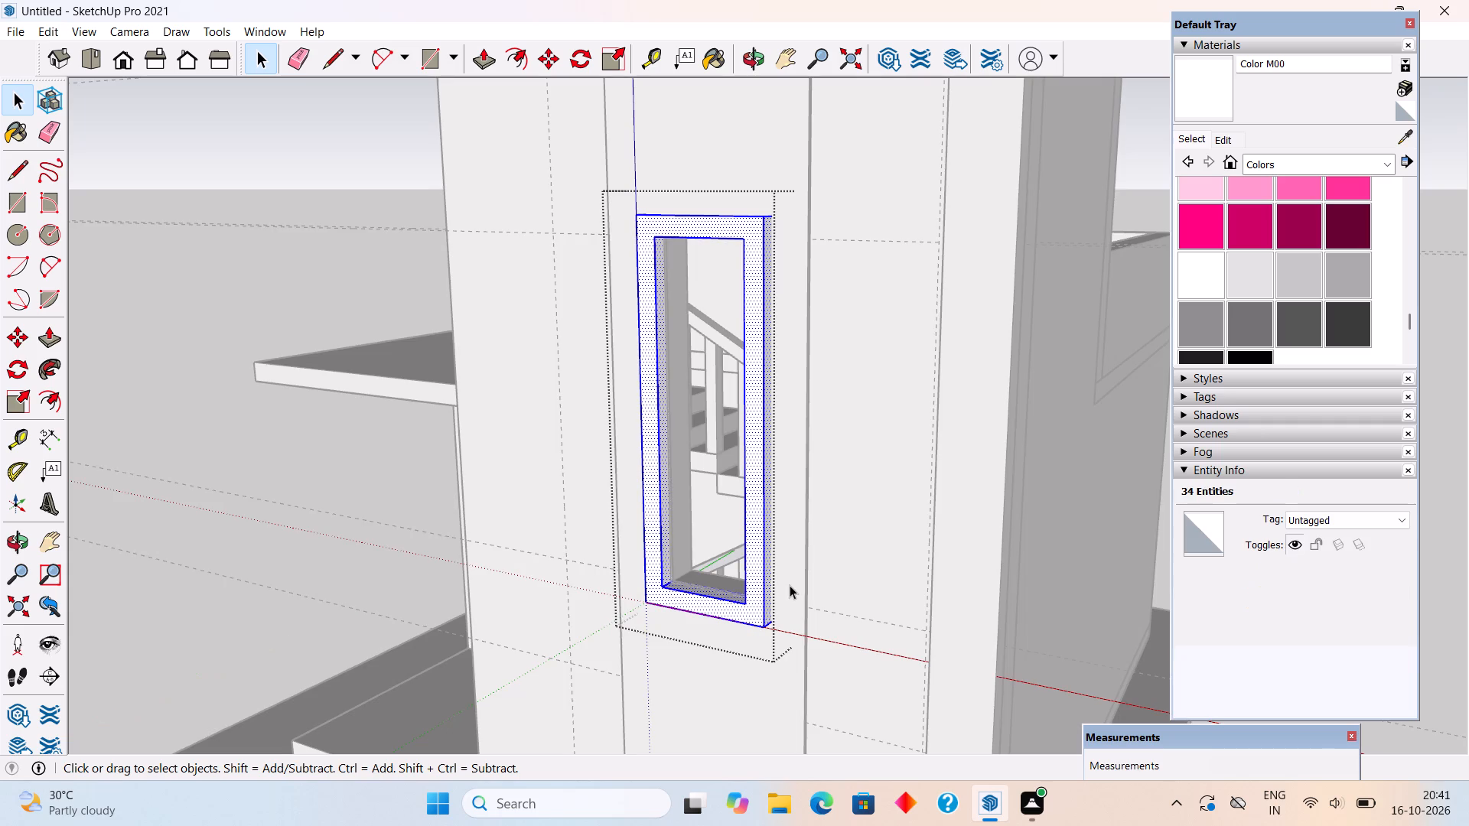
pyautogui.click(790, 585)
pyautogui.doubleClick(790, 584)
pyautogui.click(790, 584)
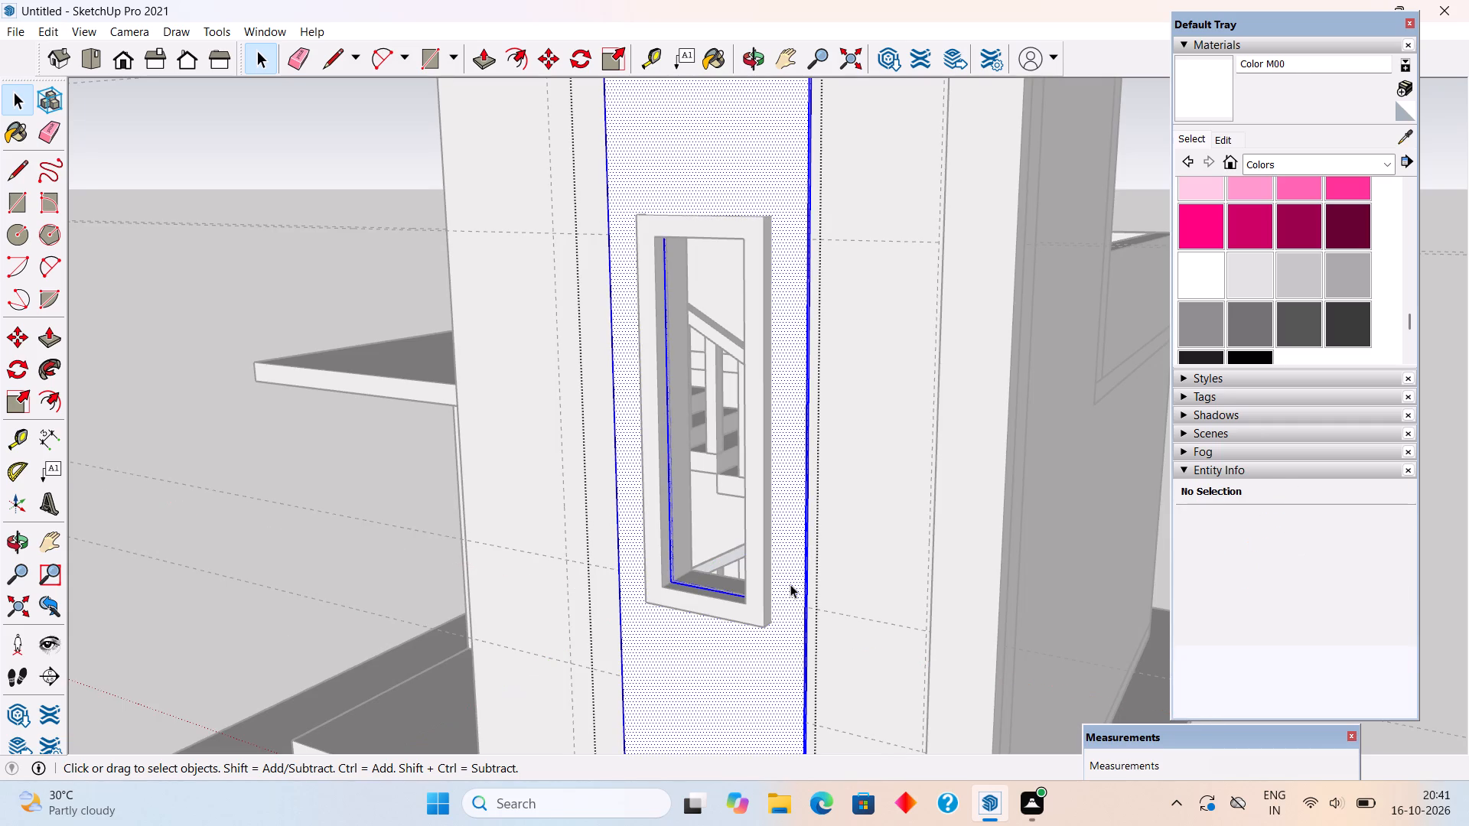
pyautogui.keyDown('ctrl'); pyautogui.click(757, 545); pyautogui.keyUp('ctrl')
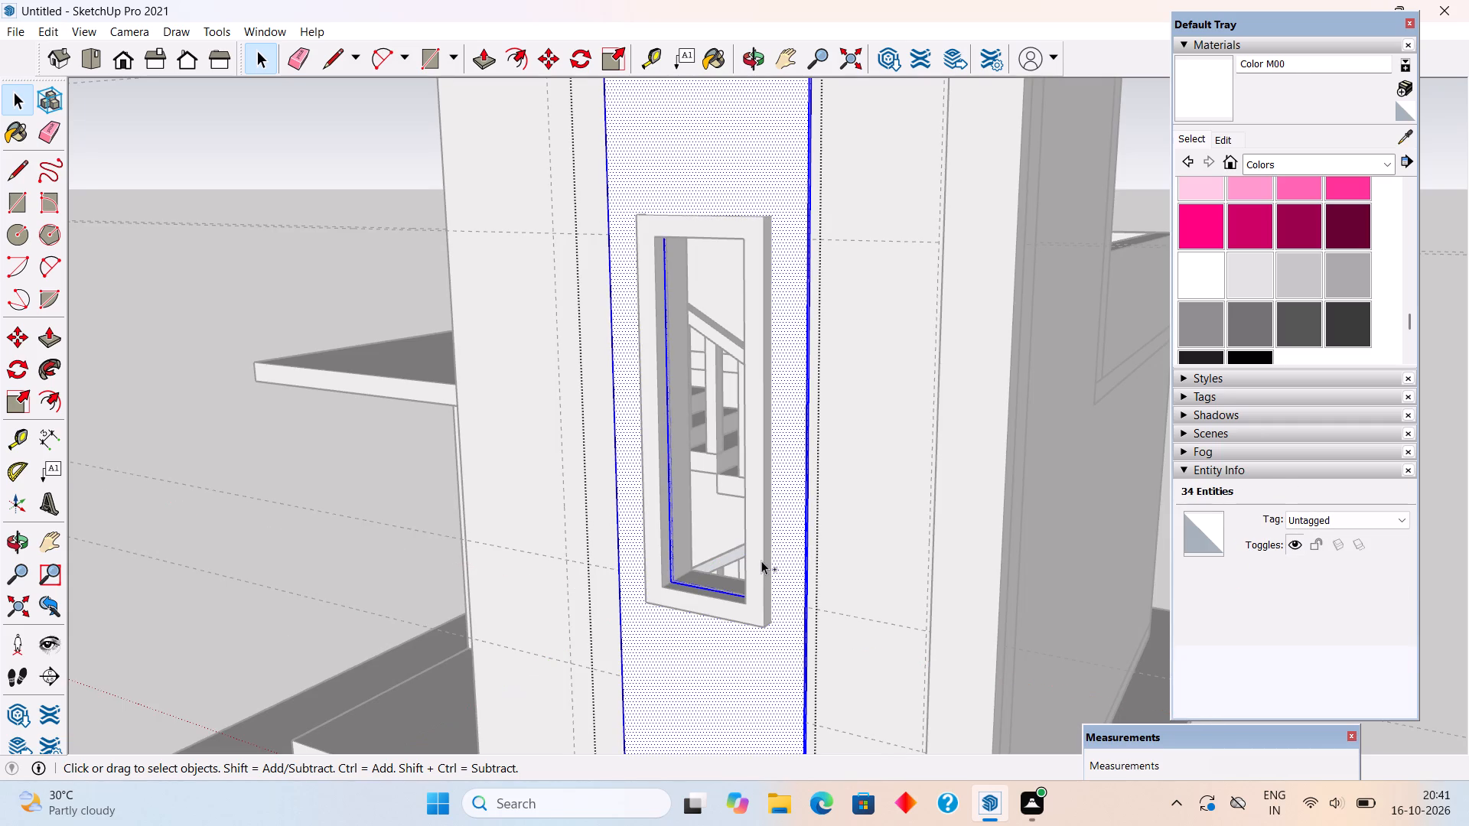
pyautogui.keyDown('ctrl'); pyautogui.click(761, 561); pyautogui.keyUp('ctrl')
pyautogui.scroll(-4, 761, 561)
pyautogui.click(404, 356)
# Select the window frame and the wall strip on the tower together and combine them into one group.
pyautogui.moveTo(616, 432); pyautogui.dragTo(683, 488, button='middle')
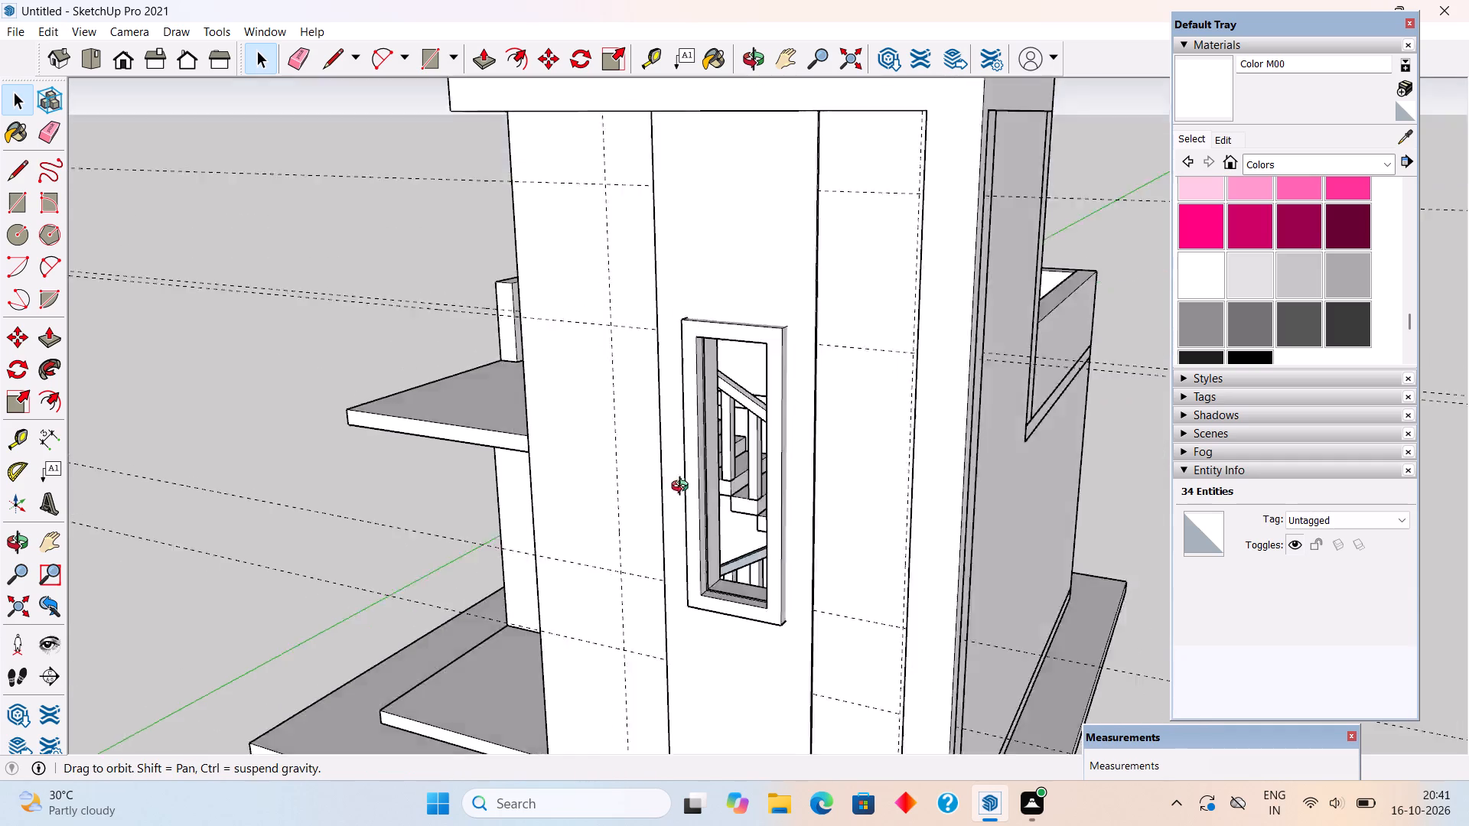
pyautogui.moveTo(683, 488); pyautogui.dragTo(869, 523, button='middle')
pyautogui.scroll(2, 862, 527)
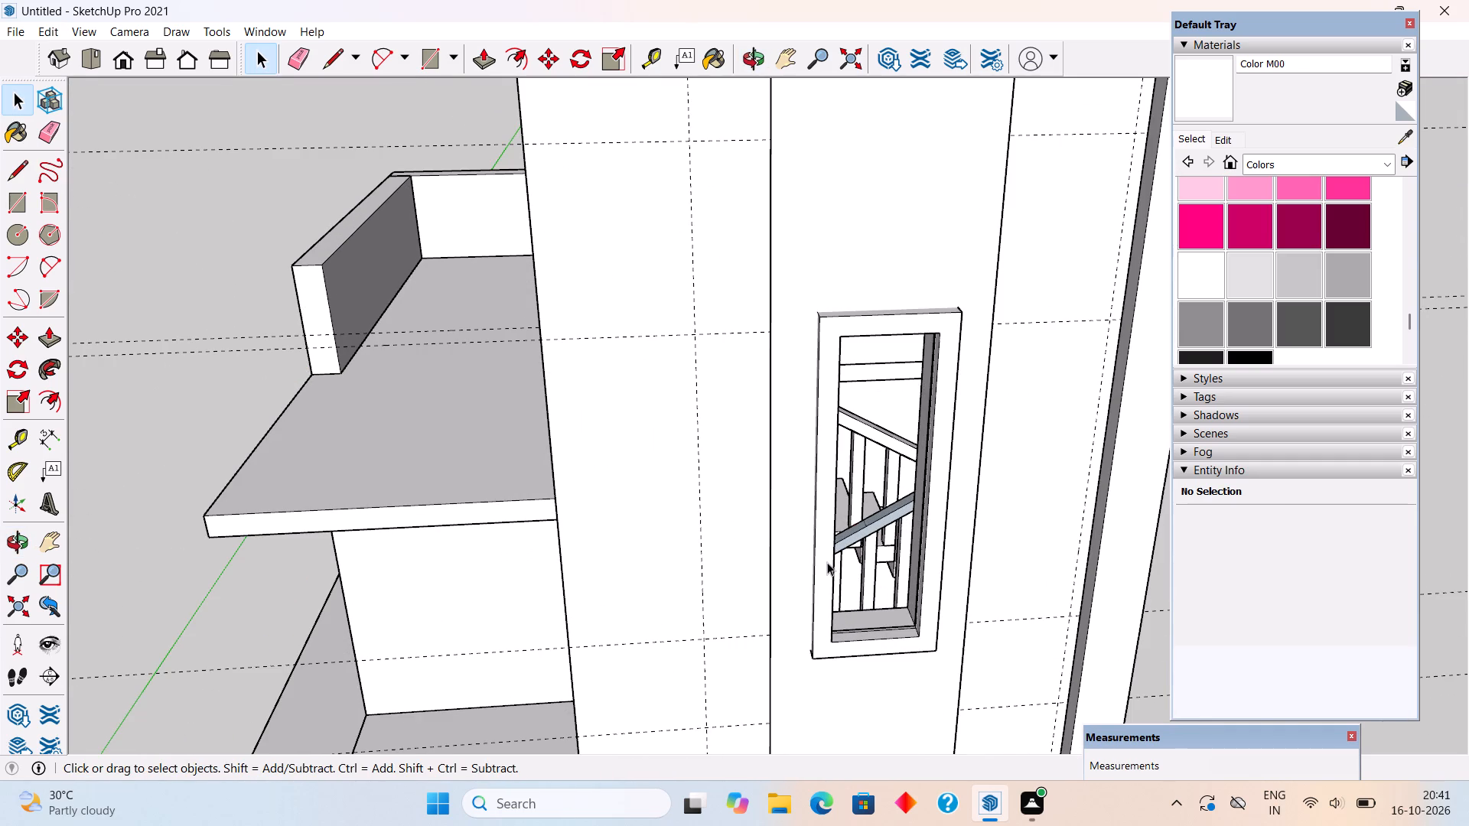
pyautogui.click(827, 562)
pyautogui.keyDown('shift'); pyautogui.click(808, 566); pyautogui.keyUp('shift')
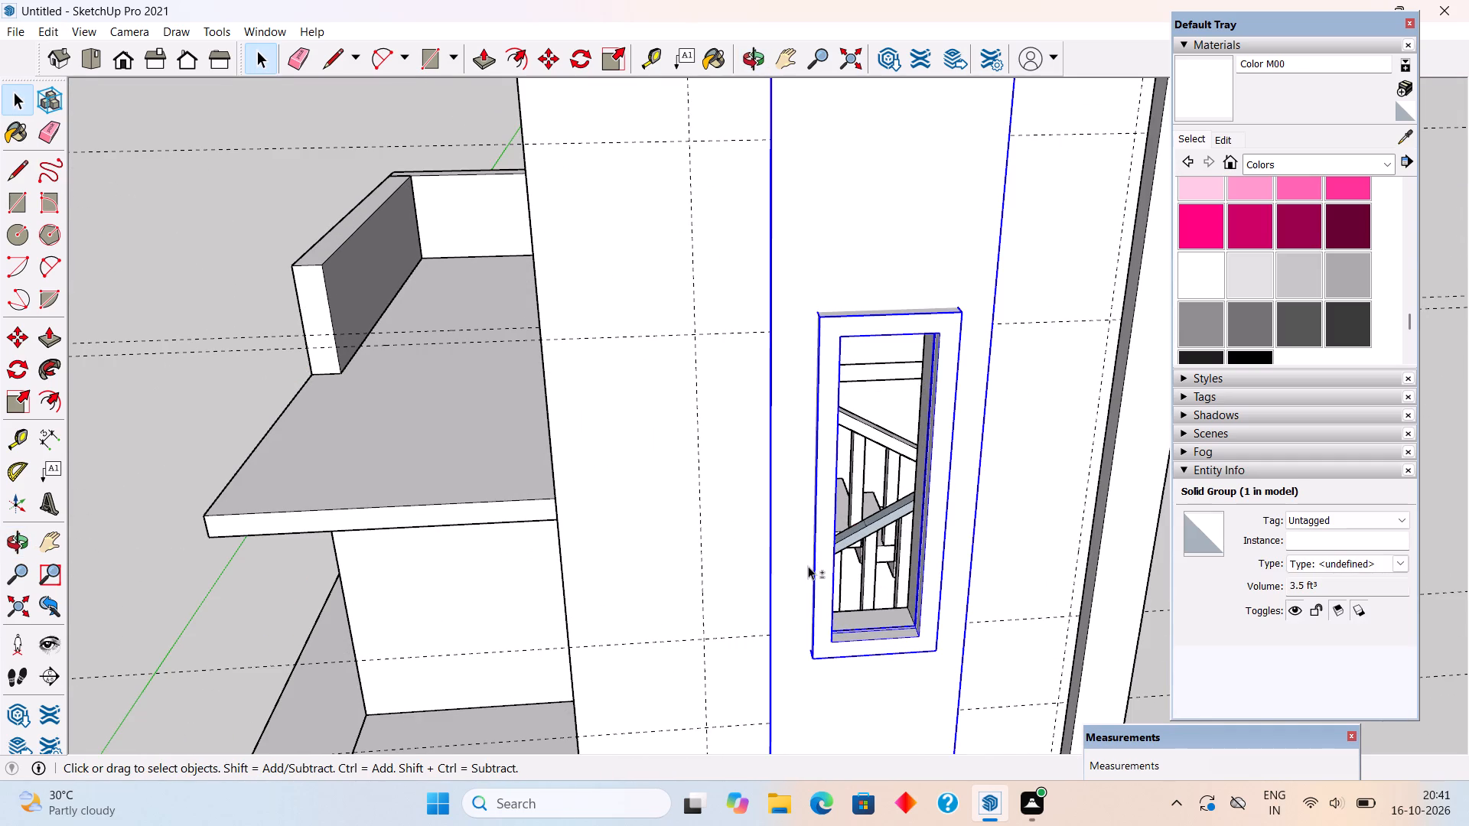
pyautogui.keyDown('shift'); pyautogui.rightClick(808, 566); pyautogui.keyUp('shift')
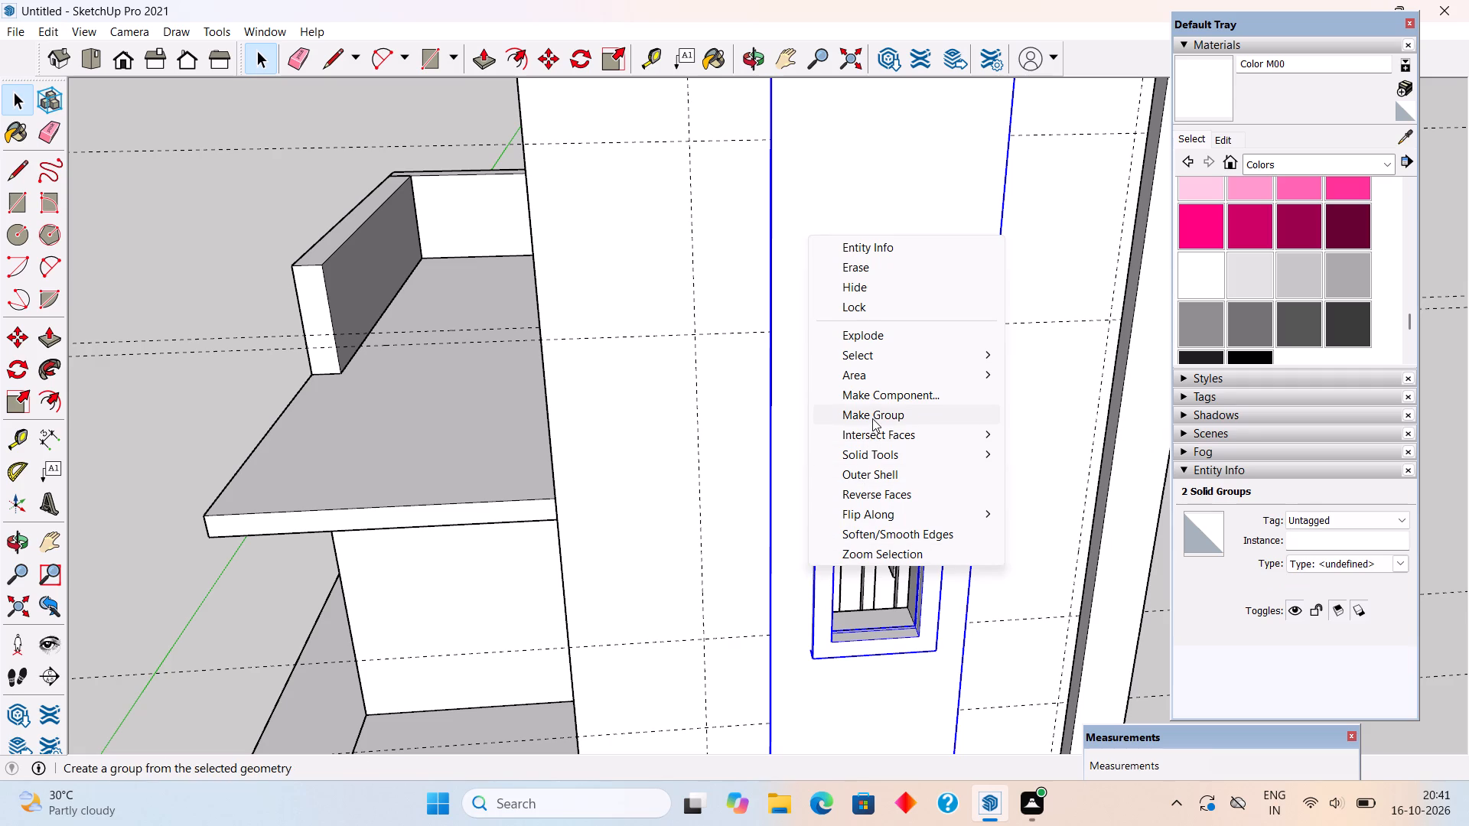
pyautogui.click(872, 418)
# Hide the combined group of window frame and wall strip.
pyautogui.scroll(-5, 872, 418)
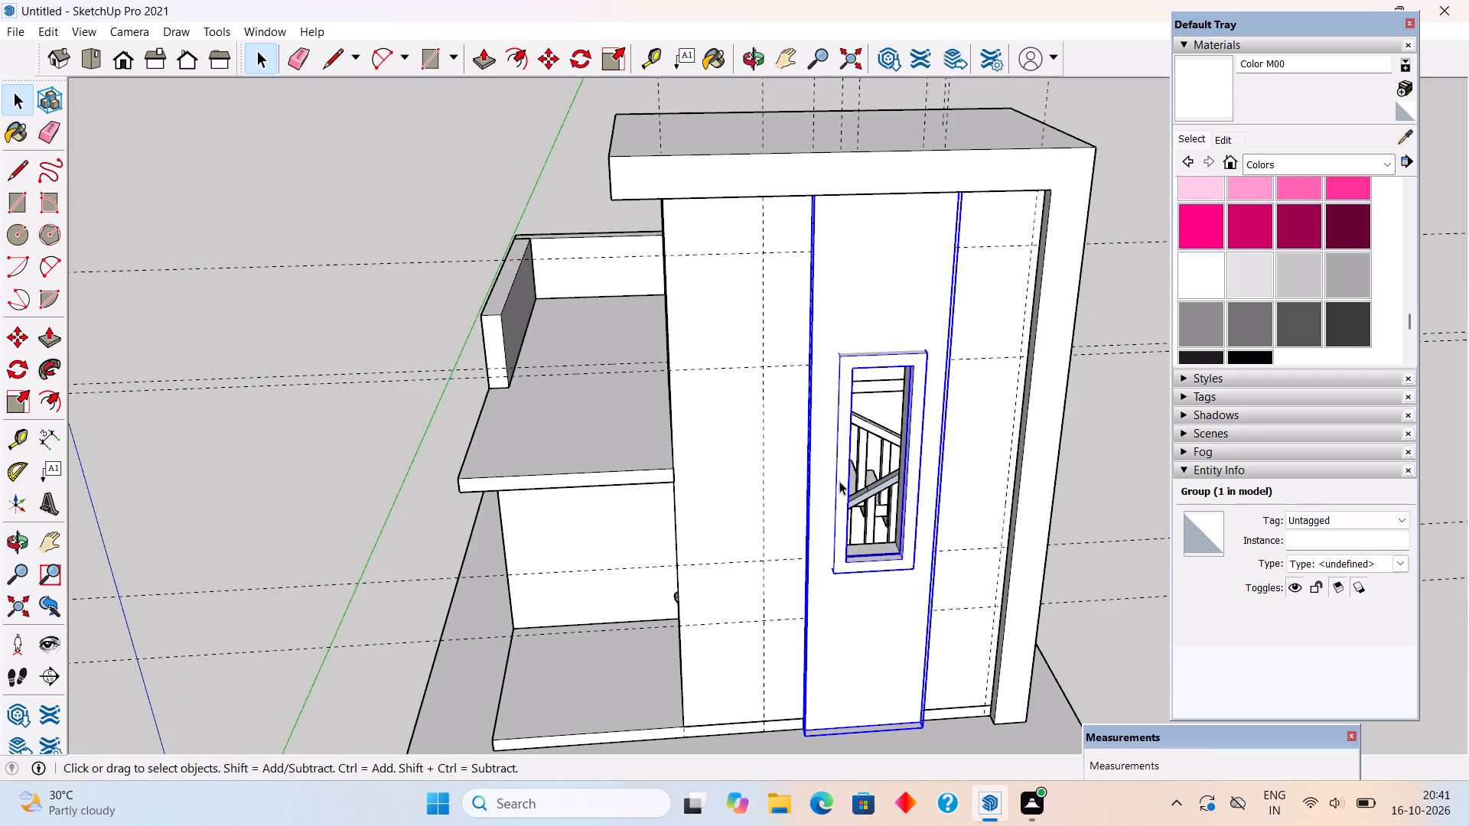
pyautogui.rightClick(835, 487)
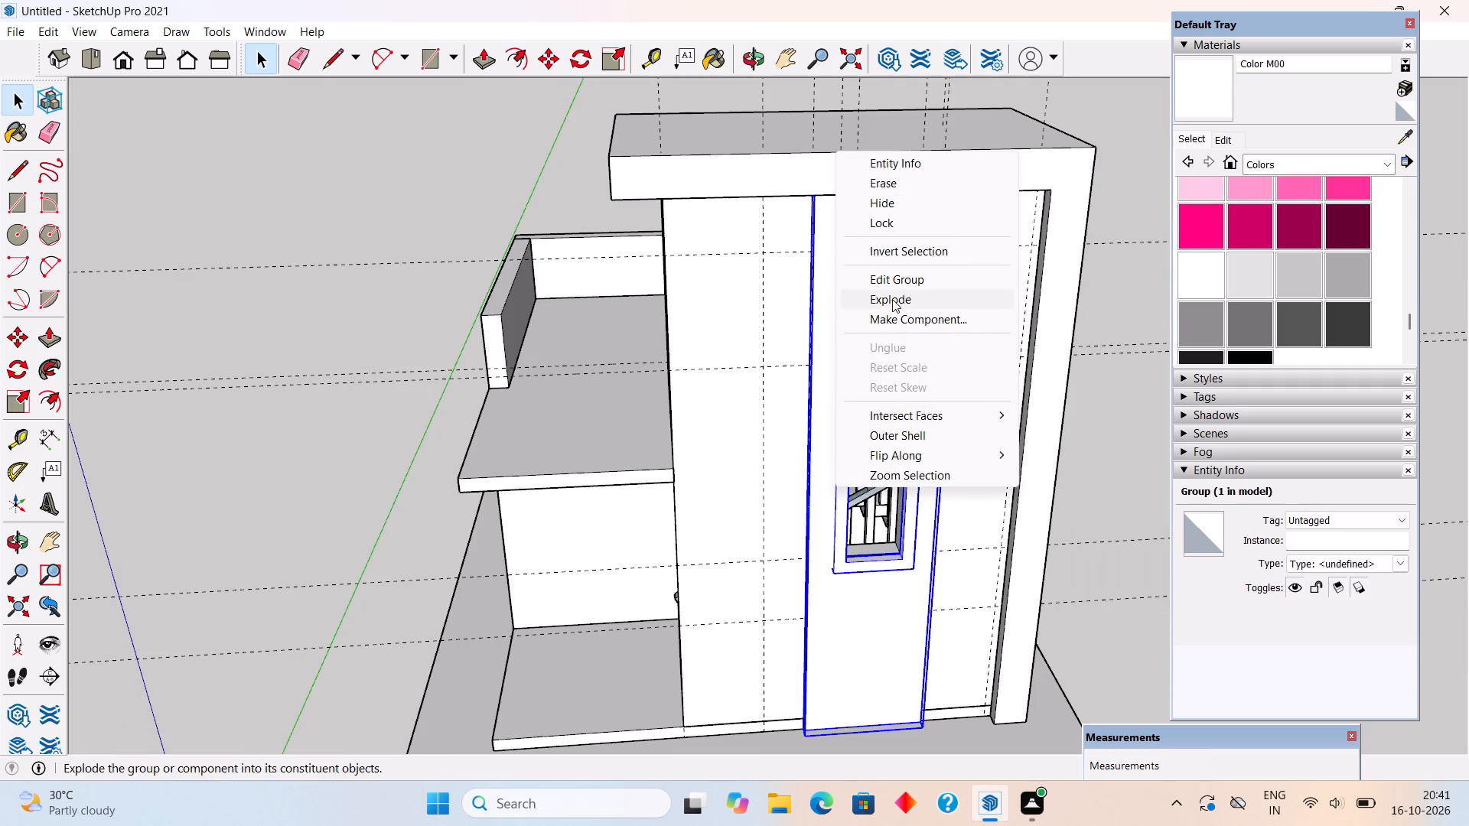
pyautogui.click(881, 207)
# Draw a rectangle on the tower's bare window wall, starting where the first vertical guide in from the terrace-side edge meets the roof overhang.
pyautogui.moveTo(892, 320); pyautogui.dragTo(474, 149, button='middle')
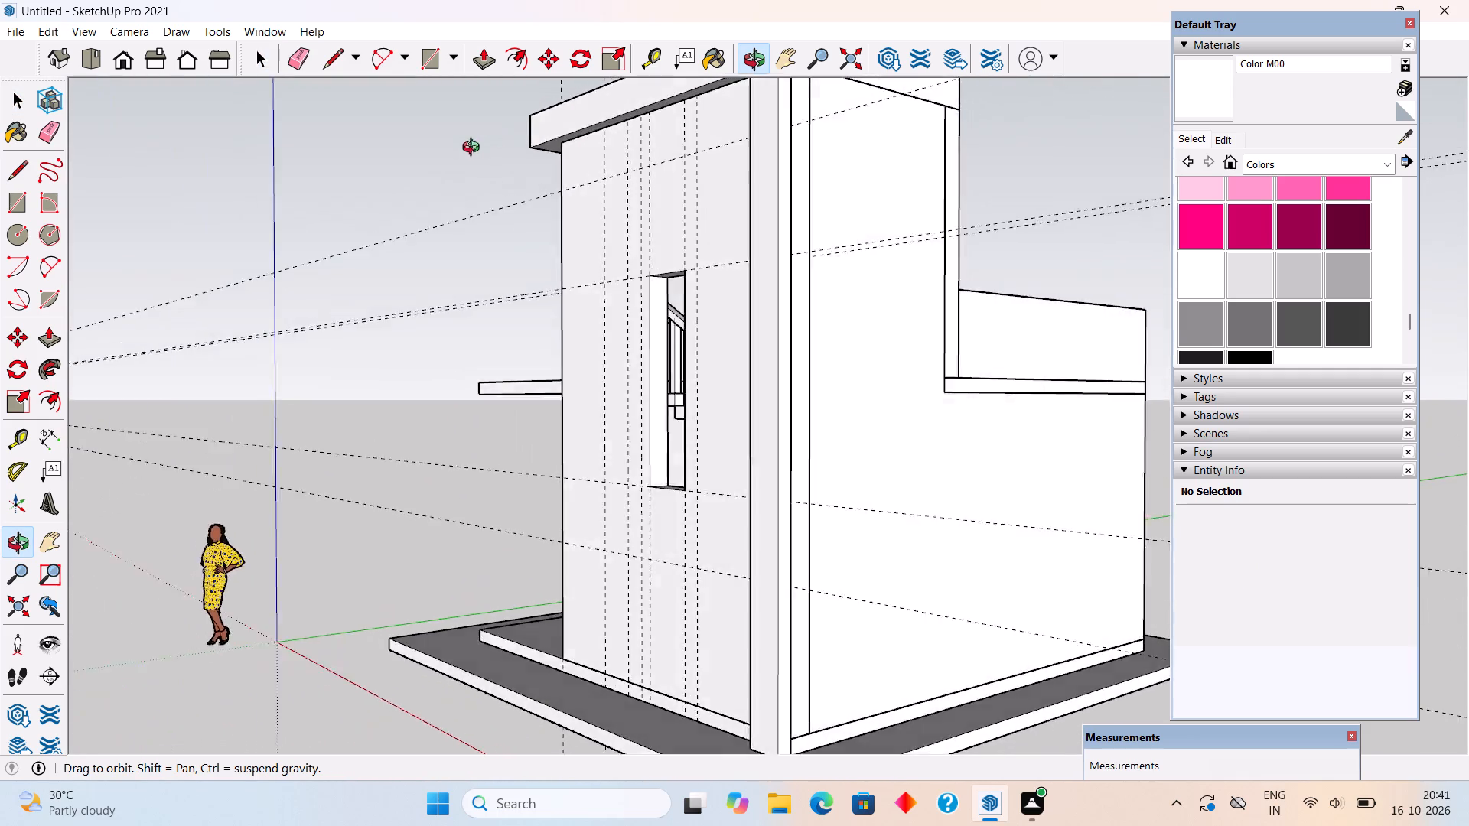
pyautogui.moveTo(474, 149); pyautogui.dragTo(916, 230, button='middle')
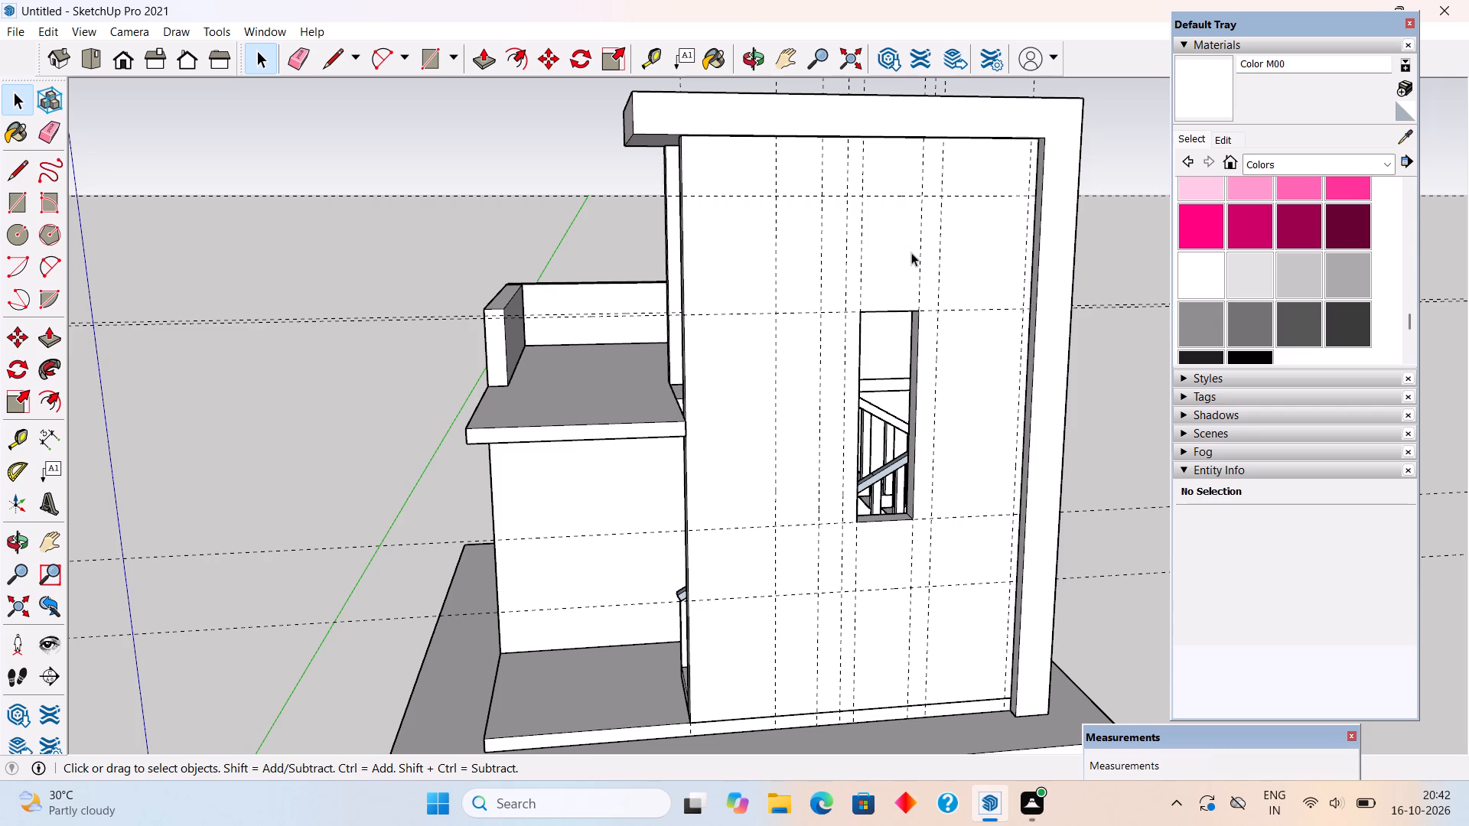
pyautogui.scroll(-4, 911, 252)
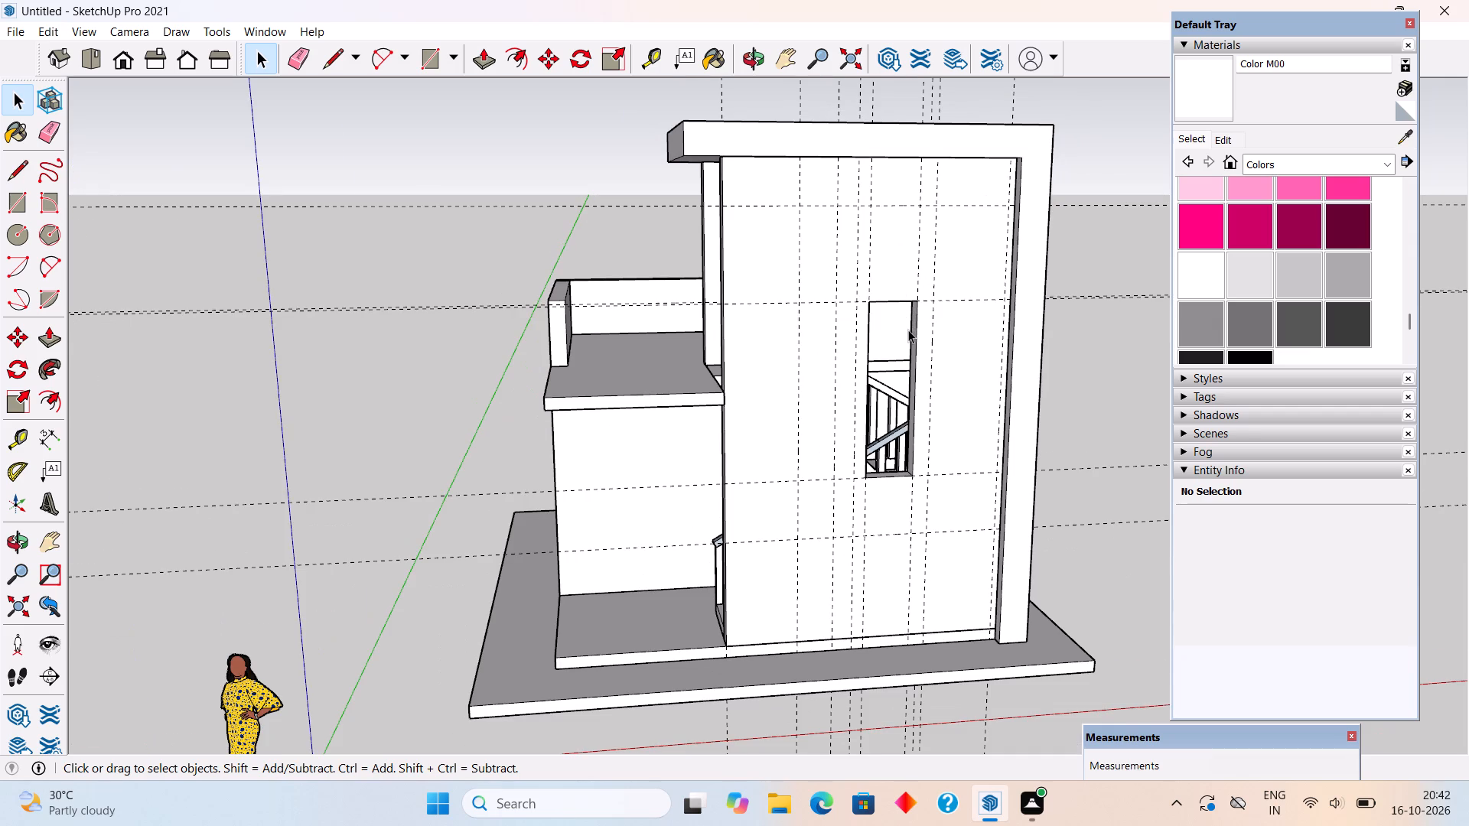
pyautogui.scroll(-2, 908, 330)
pyautogui.moveTo(862, 304); pyautogui.dragTo(798, 220, button='middle')
pyautogui.scroll(2, 798, 220)
pyautogui.scroll(2, 819, 279)
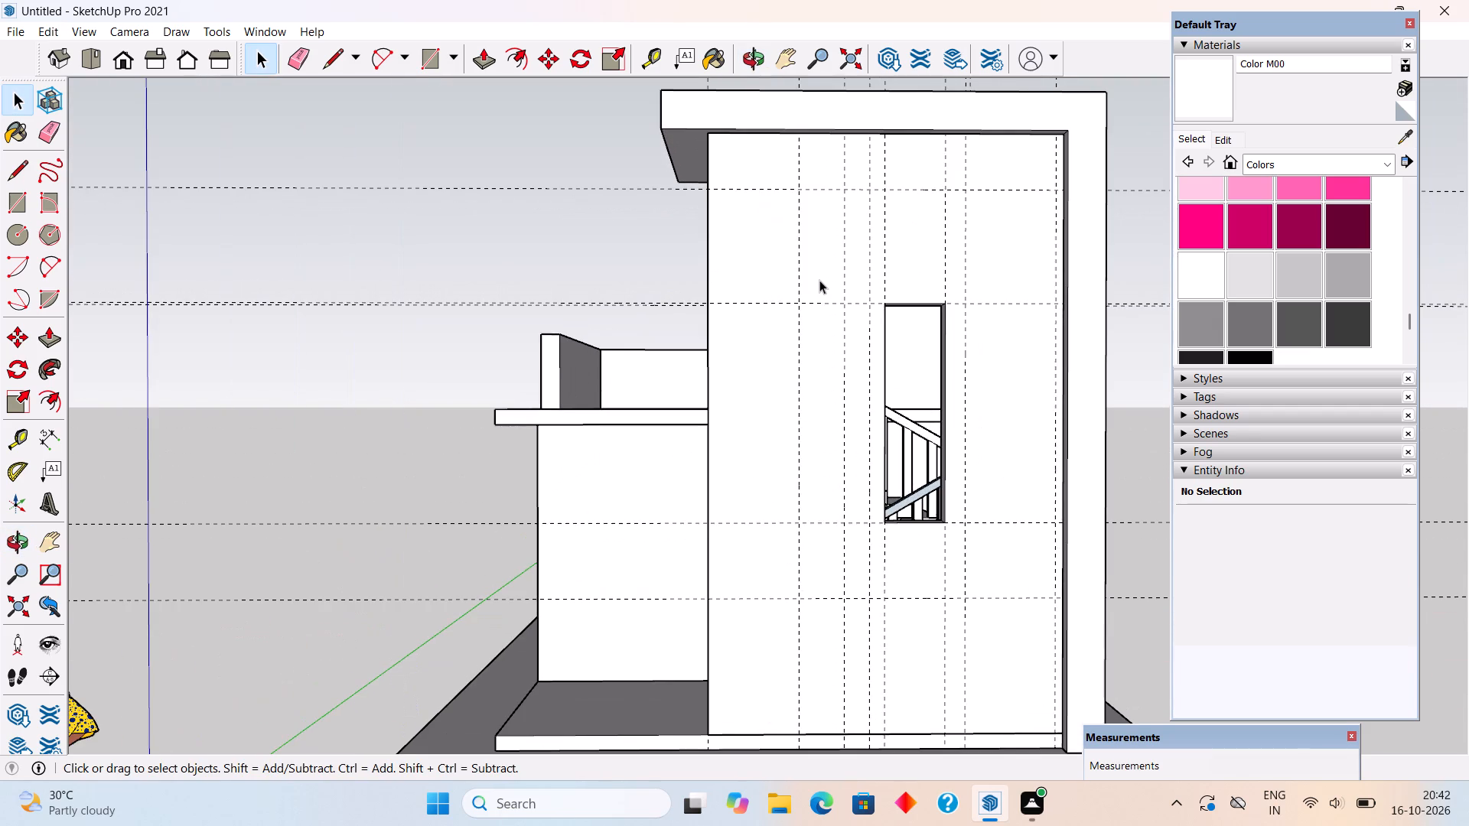
pyautogui.moveTo(819, 375); pyautogui.dragTo(819, 429, button='middle')
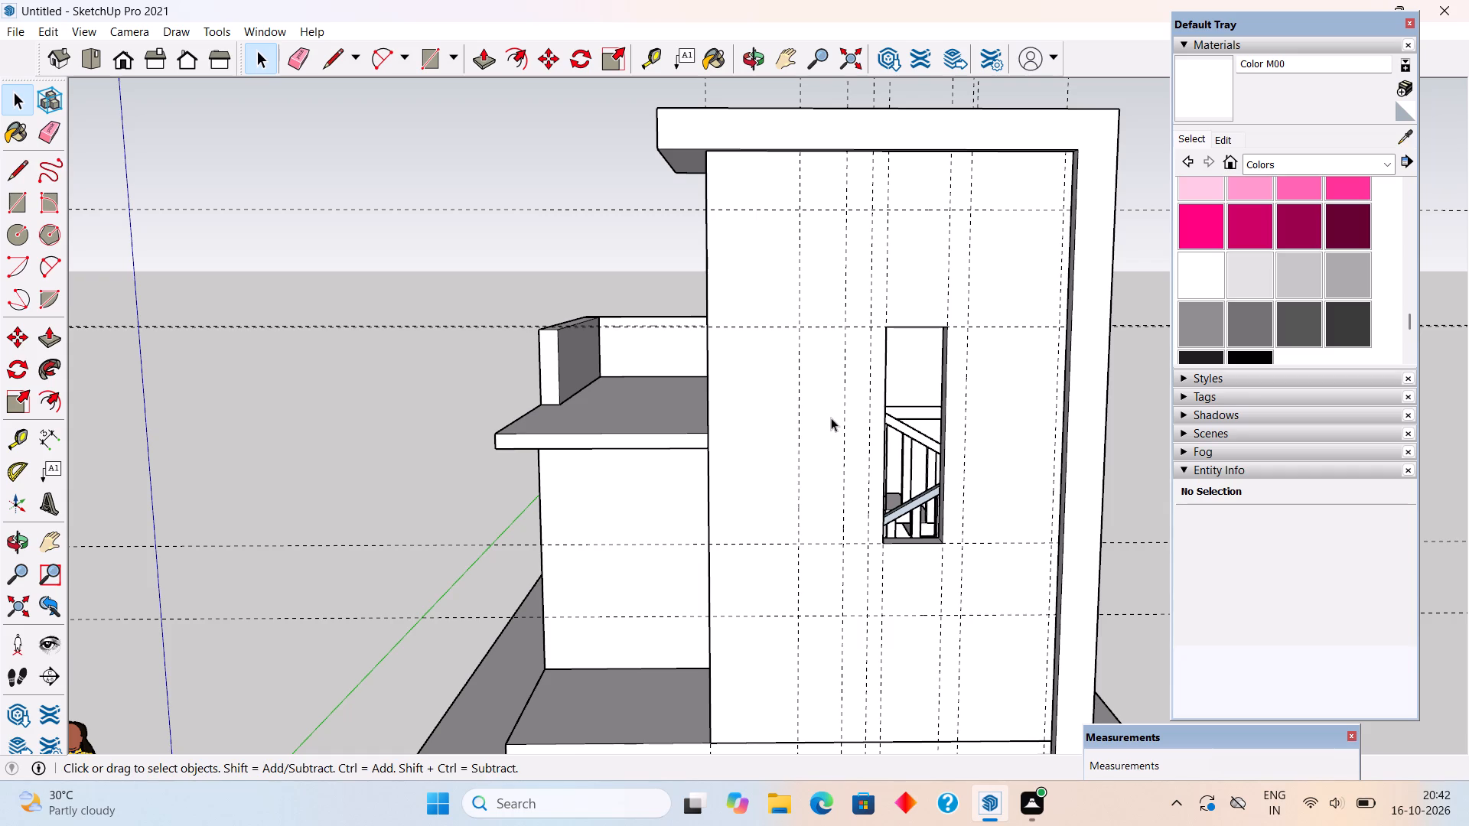
pyautogui.press('r')
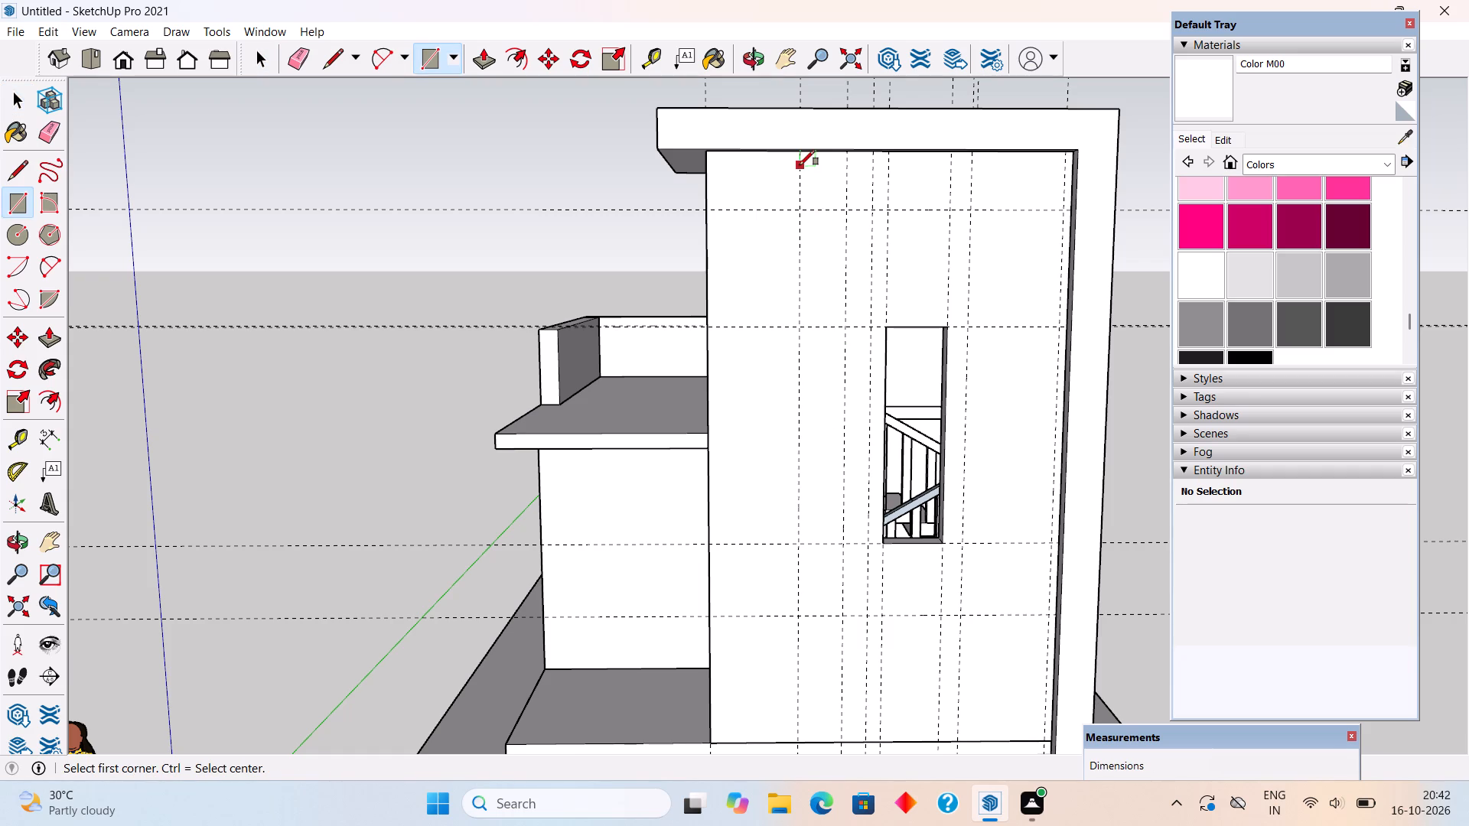
pyautogui.moveTo(800, 165); pyautogui.dragTo(801, 132, button='middle')
pyautogui.scroll(9, 801, 132)
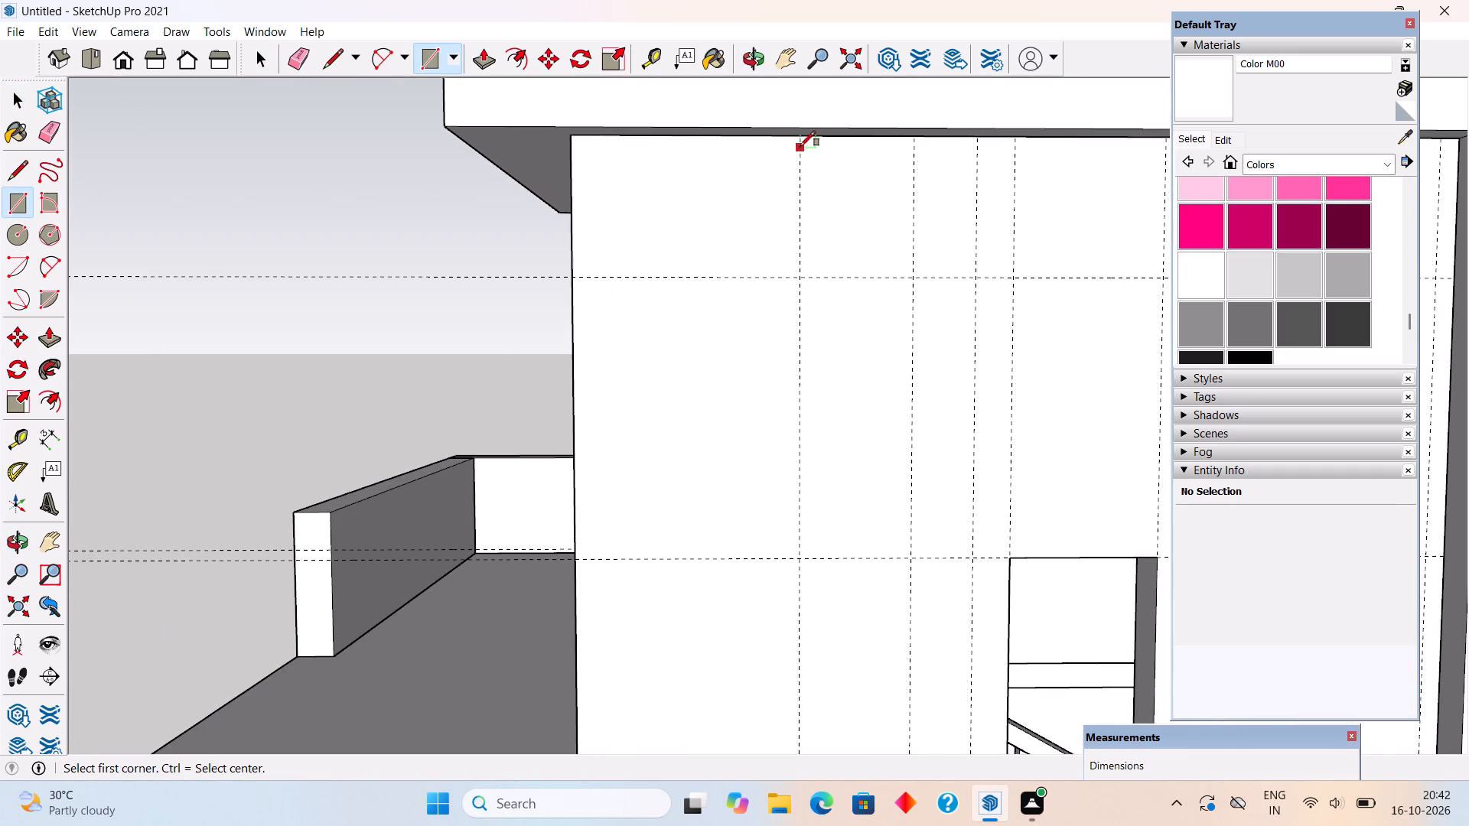
pyautogui.click(802, 135)
pyautogui.scroll(-8, 826, 228)
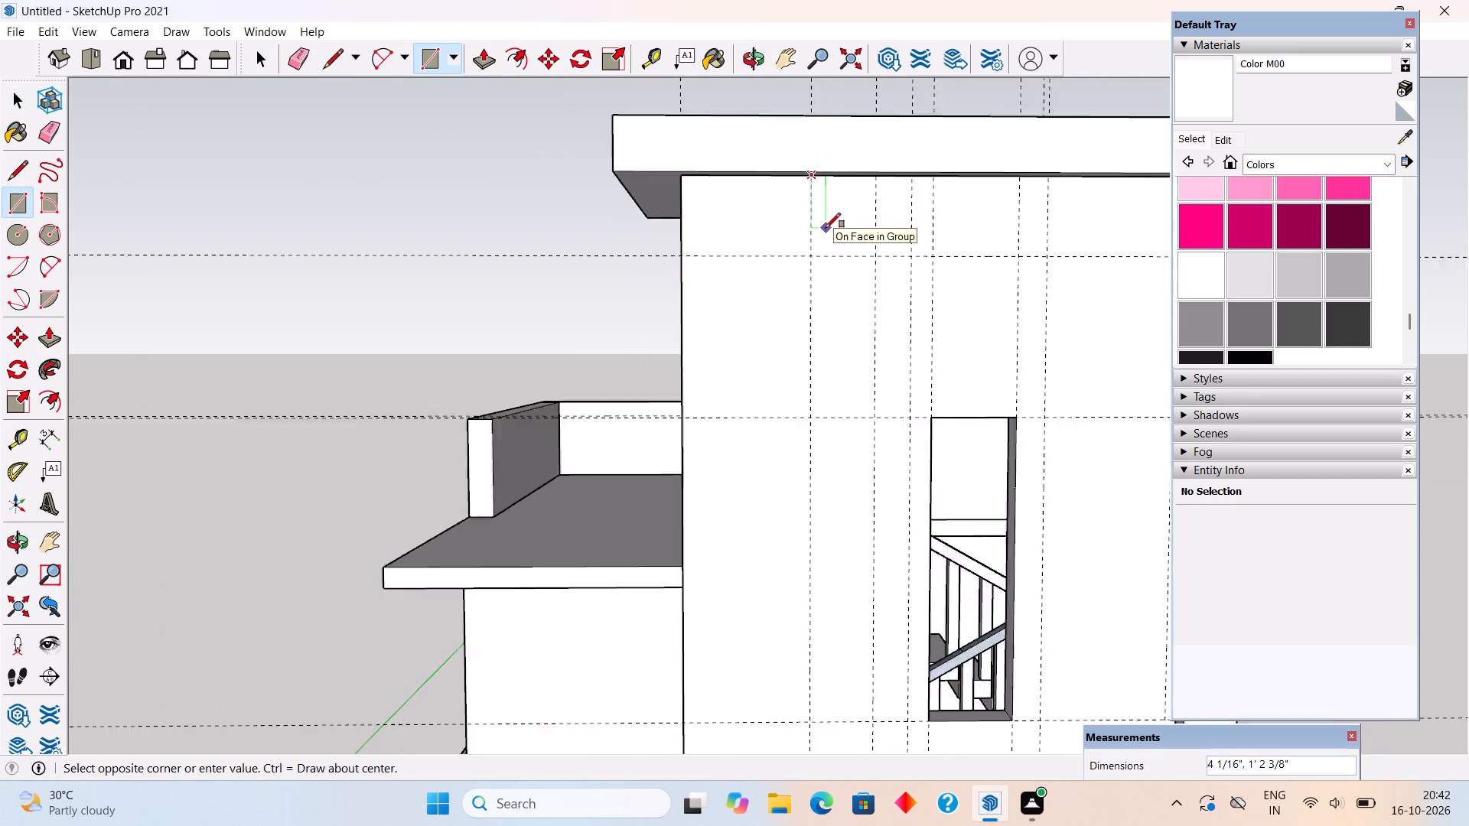
pyautogui.scroll(-6, 826, 228)
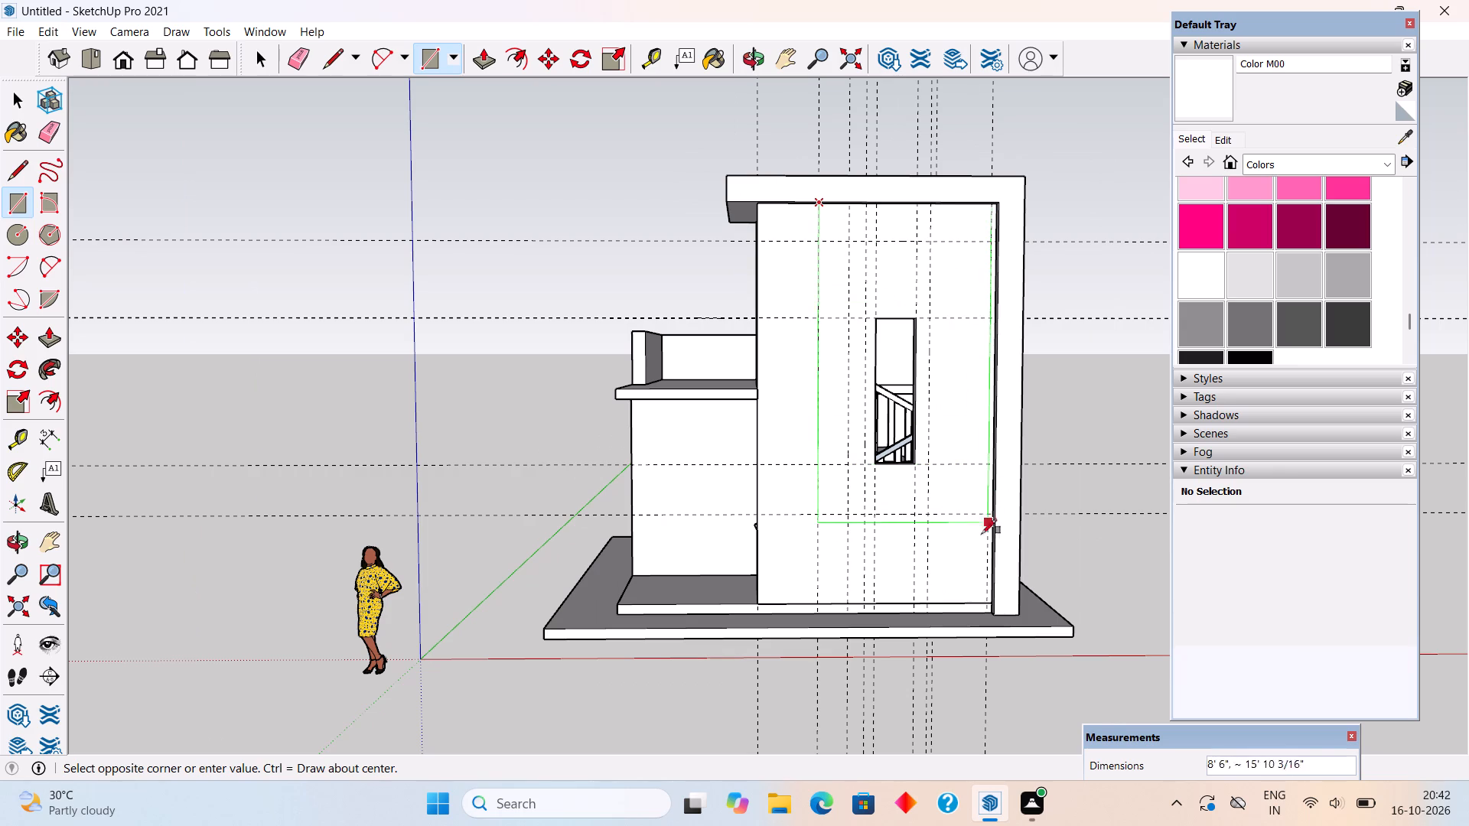
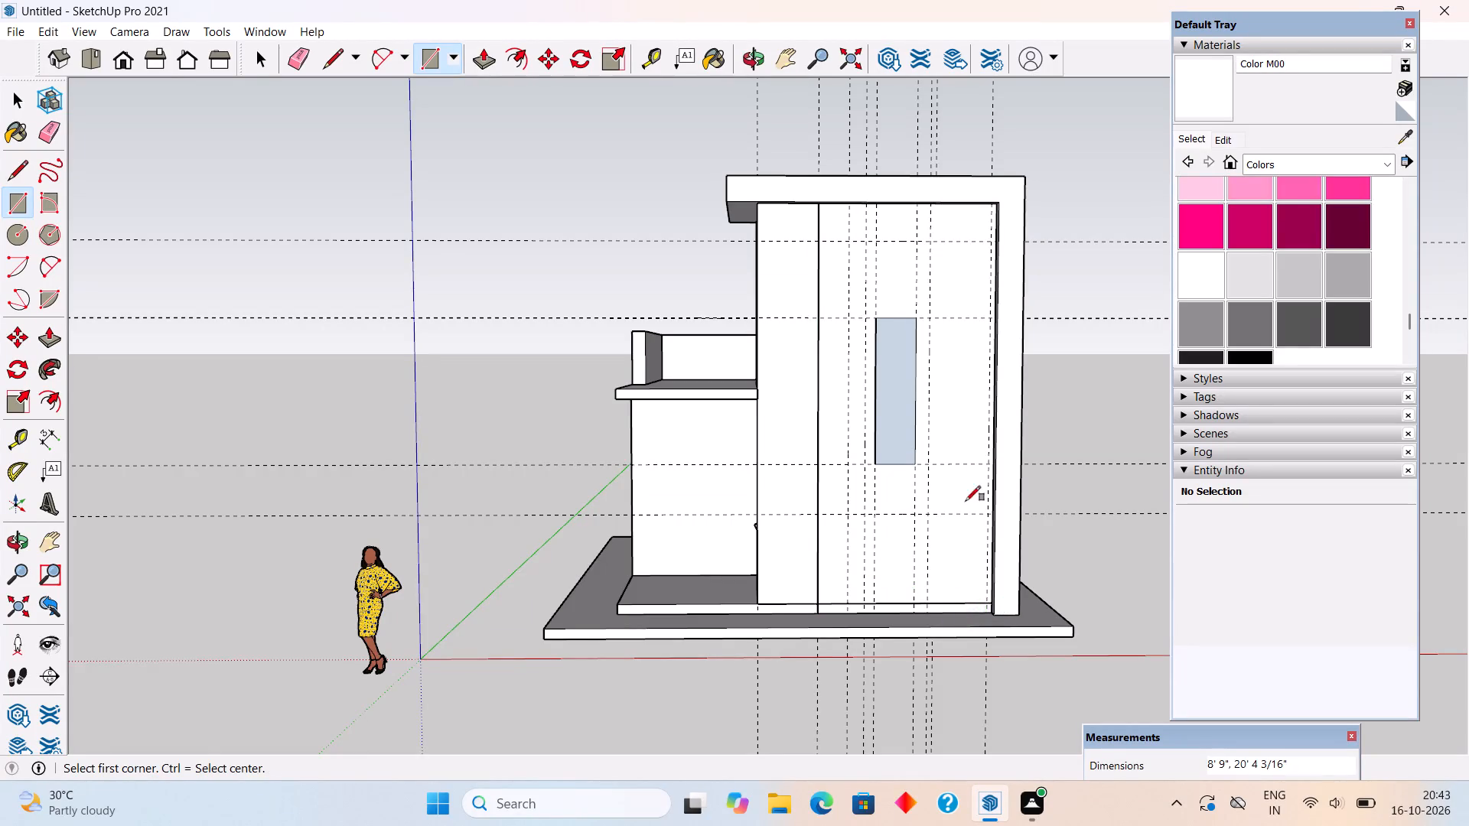
# Draw a vertical line about 14' 2" long from the rectangle's base, along the first vertical guide inside its terrace-side edge.
pyautogui.moveTo(966, 481); pyautogui.dragTo(961, 559, button='middle')
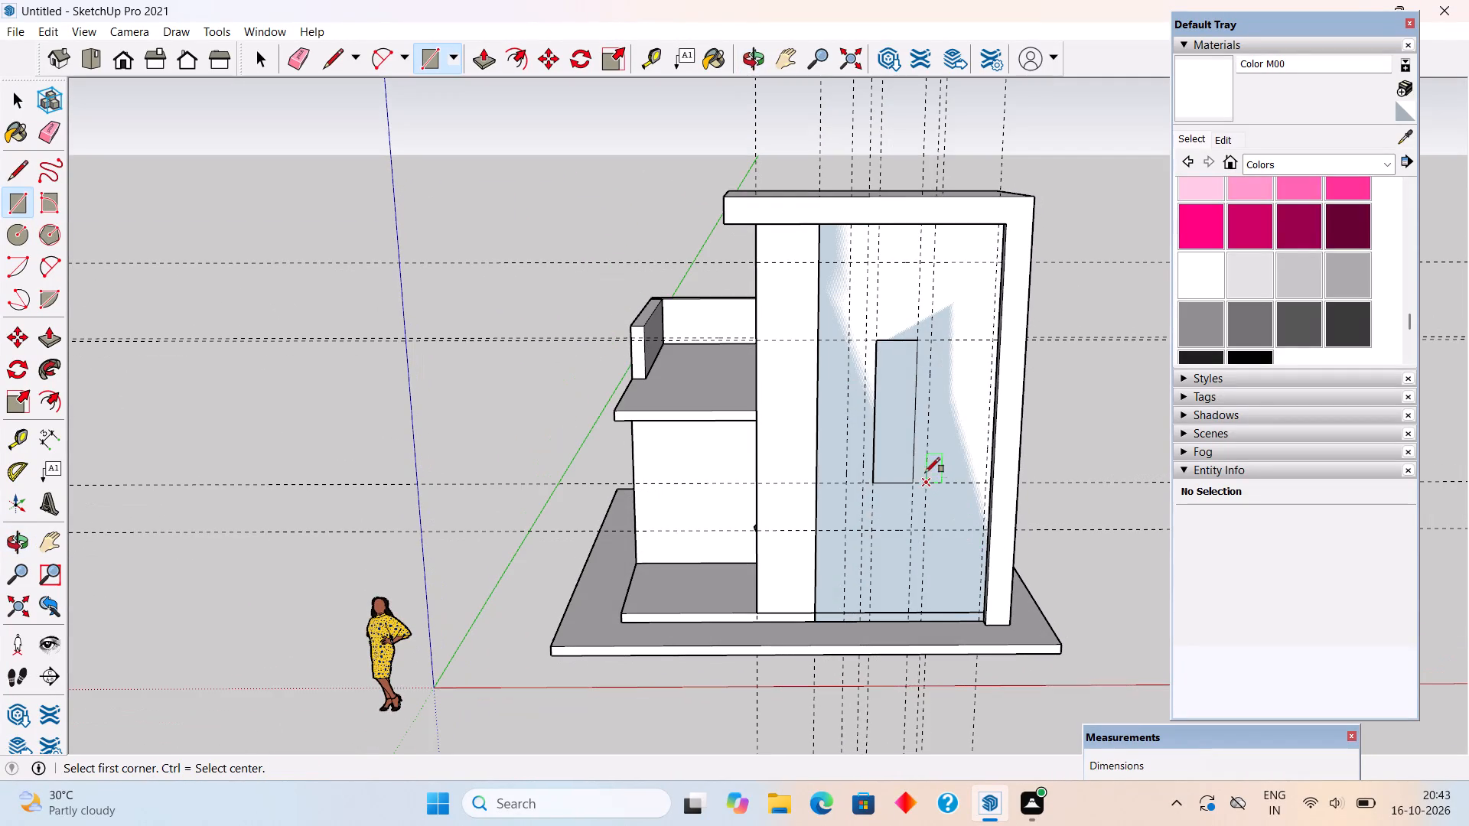
pyautogui.press('space')
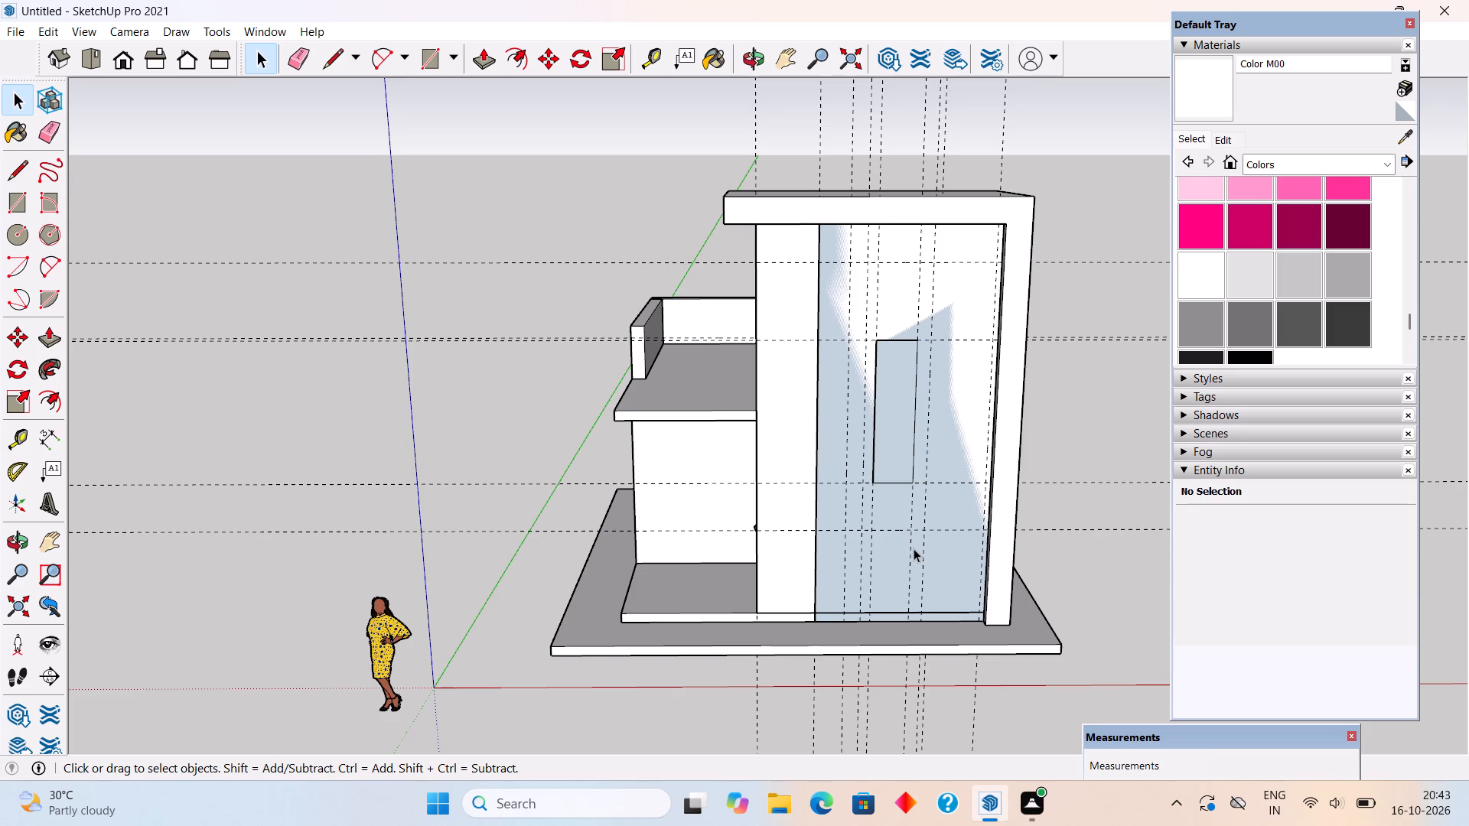
pyautogui.press('l')
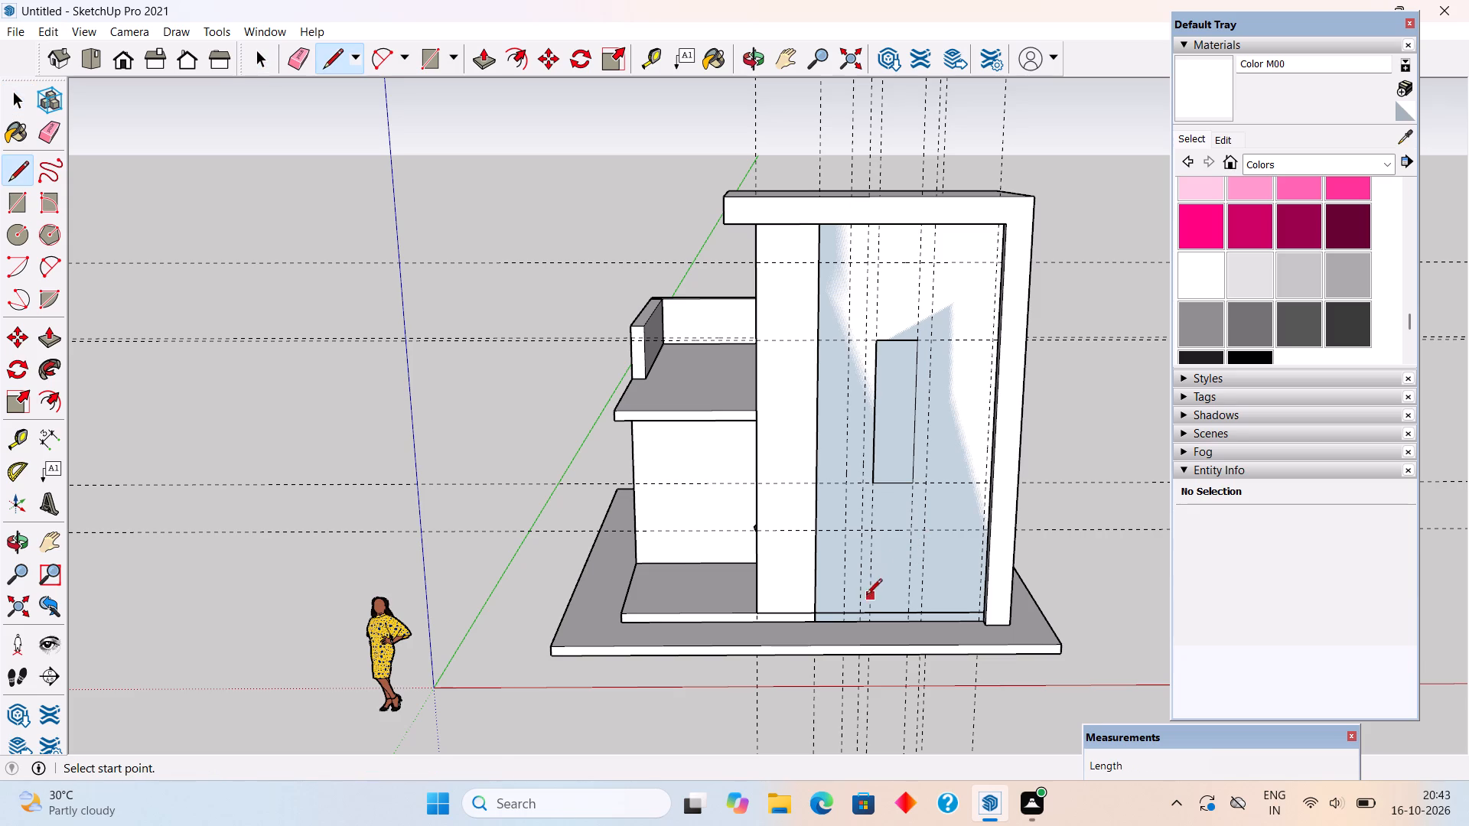
pyautogui.click(844, 624)
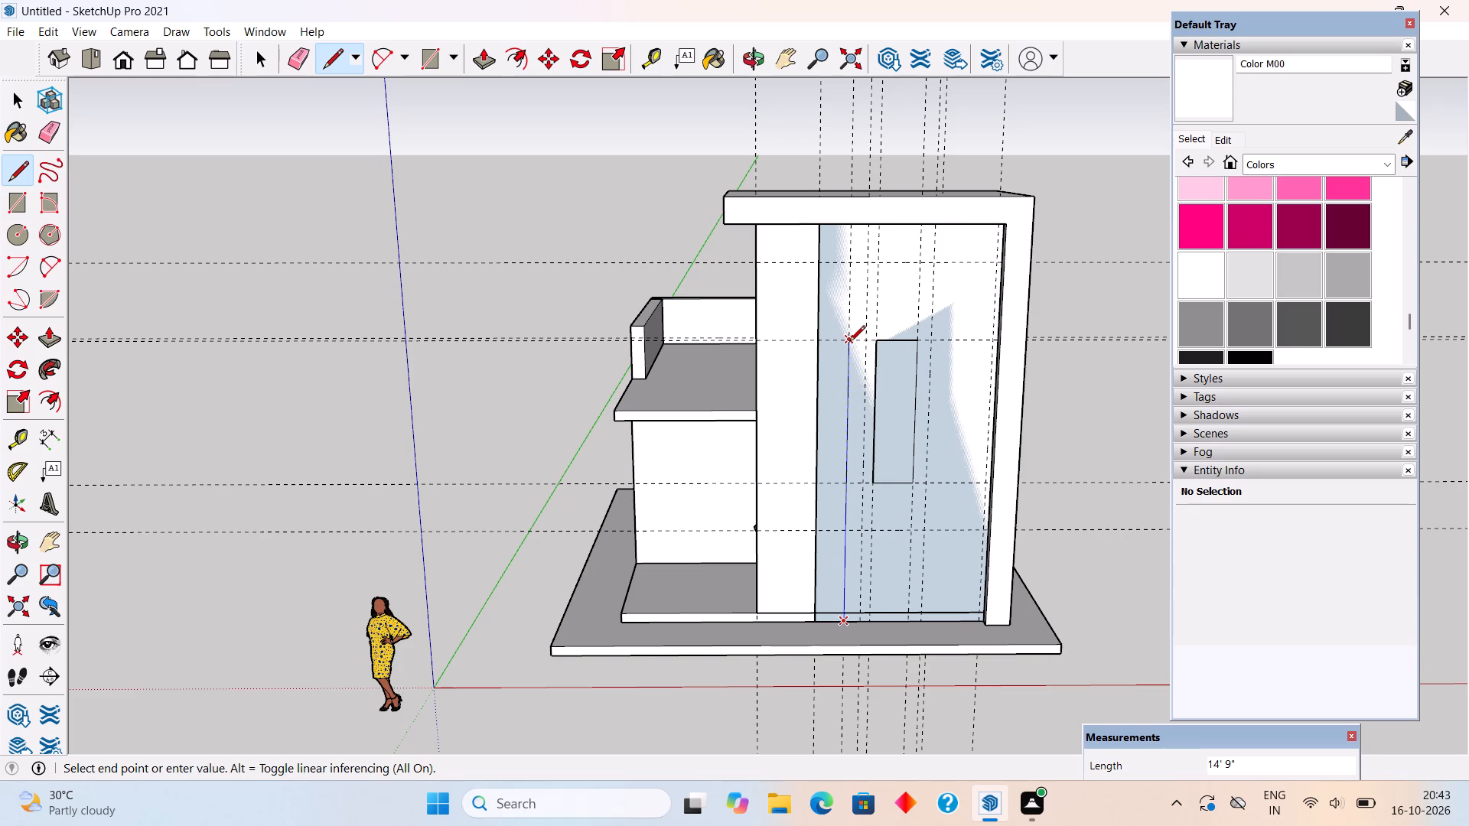
pyautogui.click(850, 352)
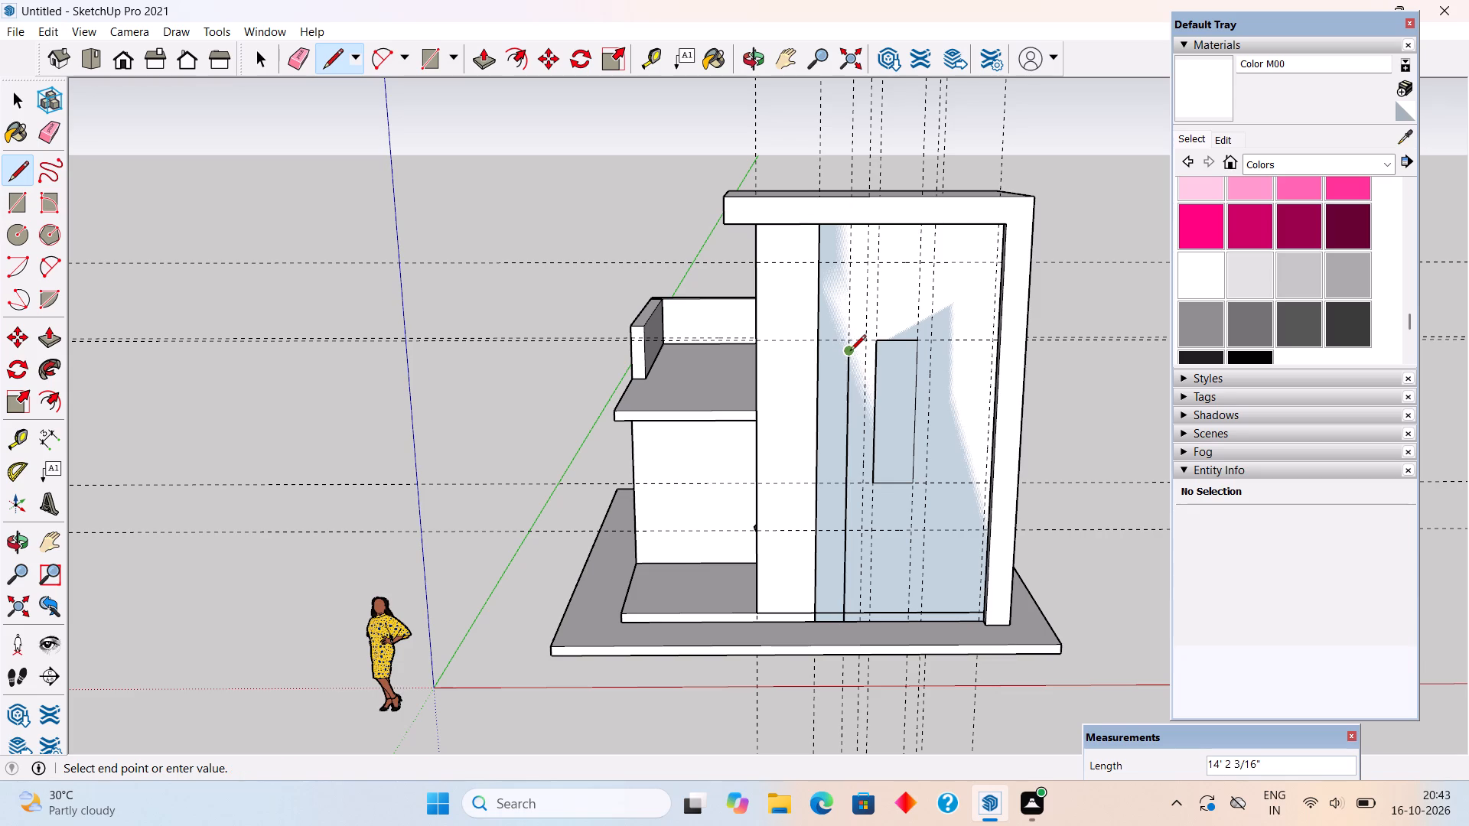
# Draw an arc from the vertical line's upper end to the horizontal guide above the window, with a bulge of about 10".
pyautogui.press('a')
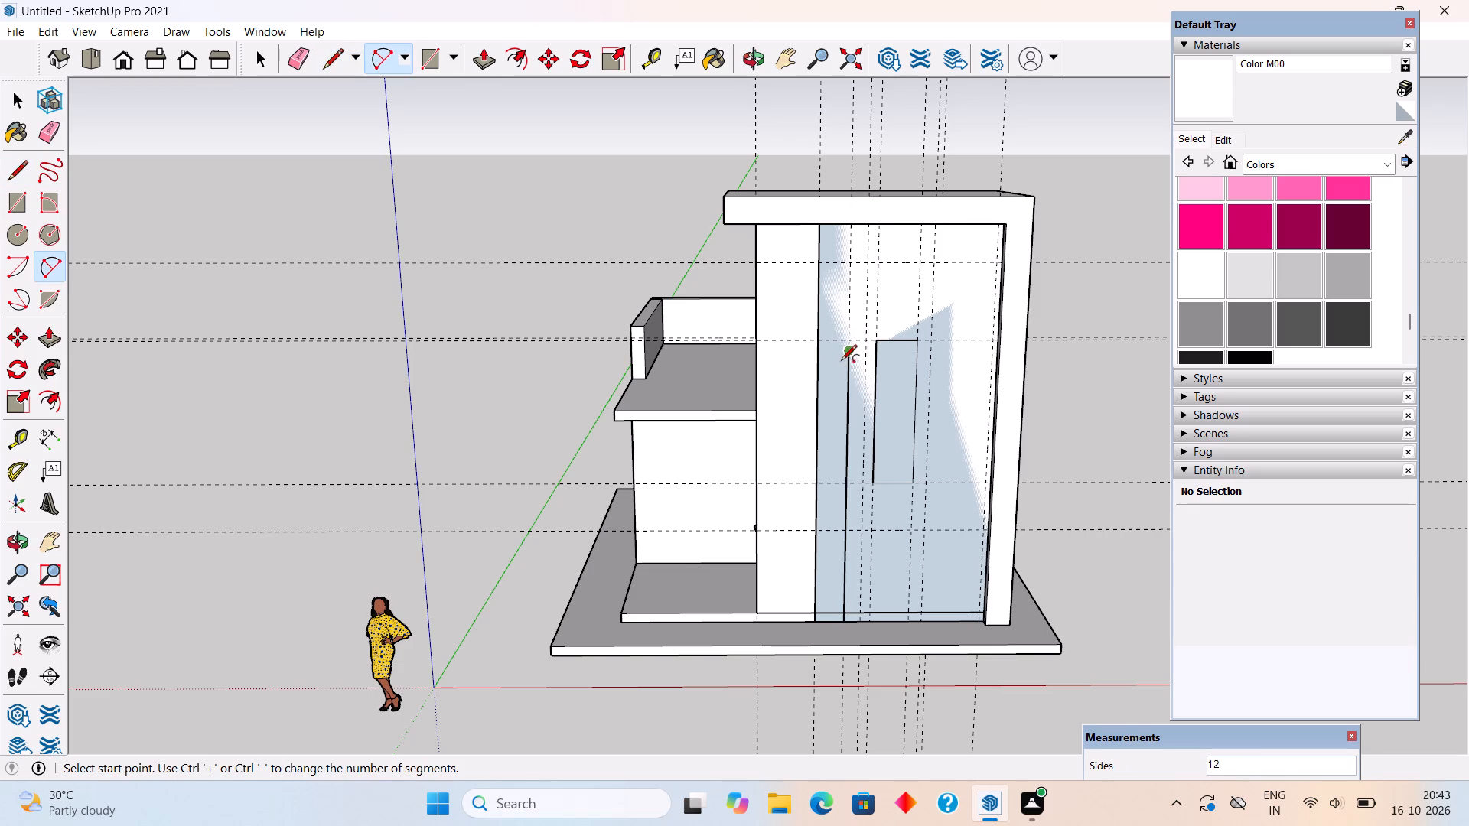
pyautogui.click(848, 350)
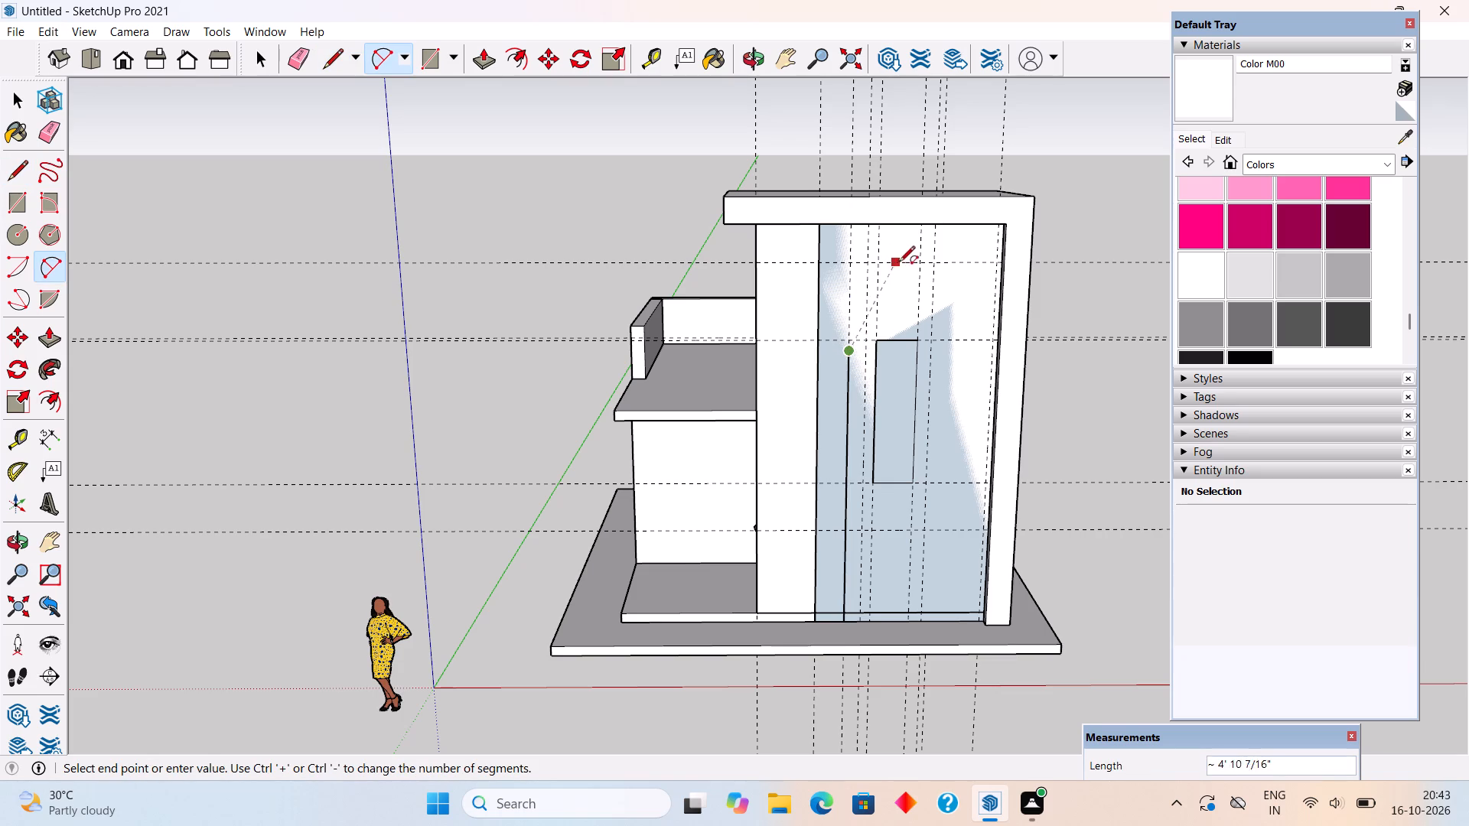
pyautogui.click(914, 268)
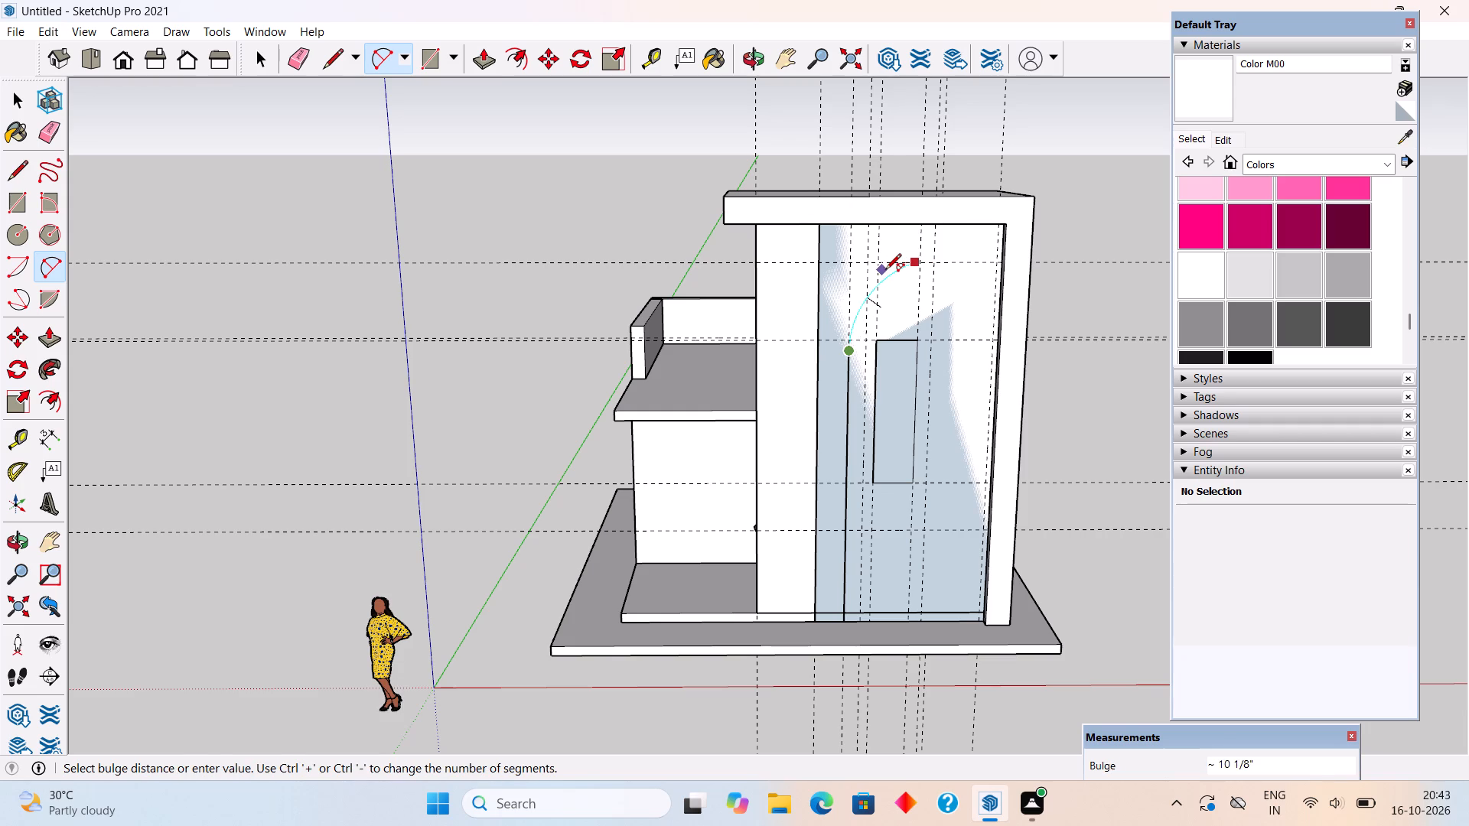
pyautogui.click(885, 271)
# Draw a sloping line from the arc's upper end to the roof frame's inner edge, just below the overhang.
pyautogui.scroll(6, 982, 213)
pyautogui.moveTo(1044, 270); pyautogui.dragTo(1030, 161, button='middle')
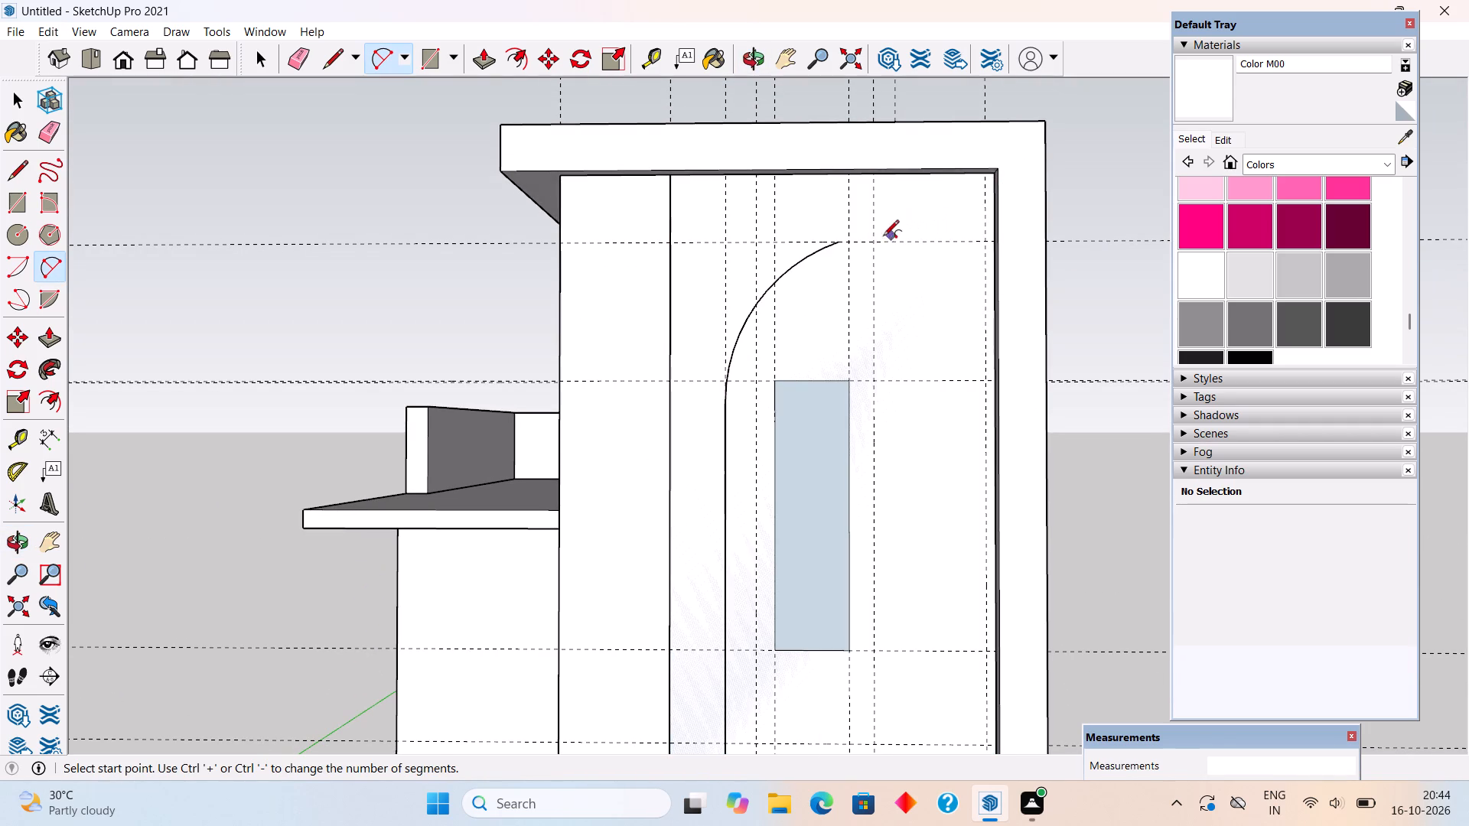
pyautogui.press('l')
pyautogui.click(839, 243)
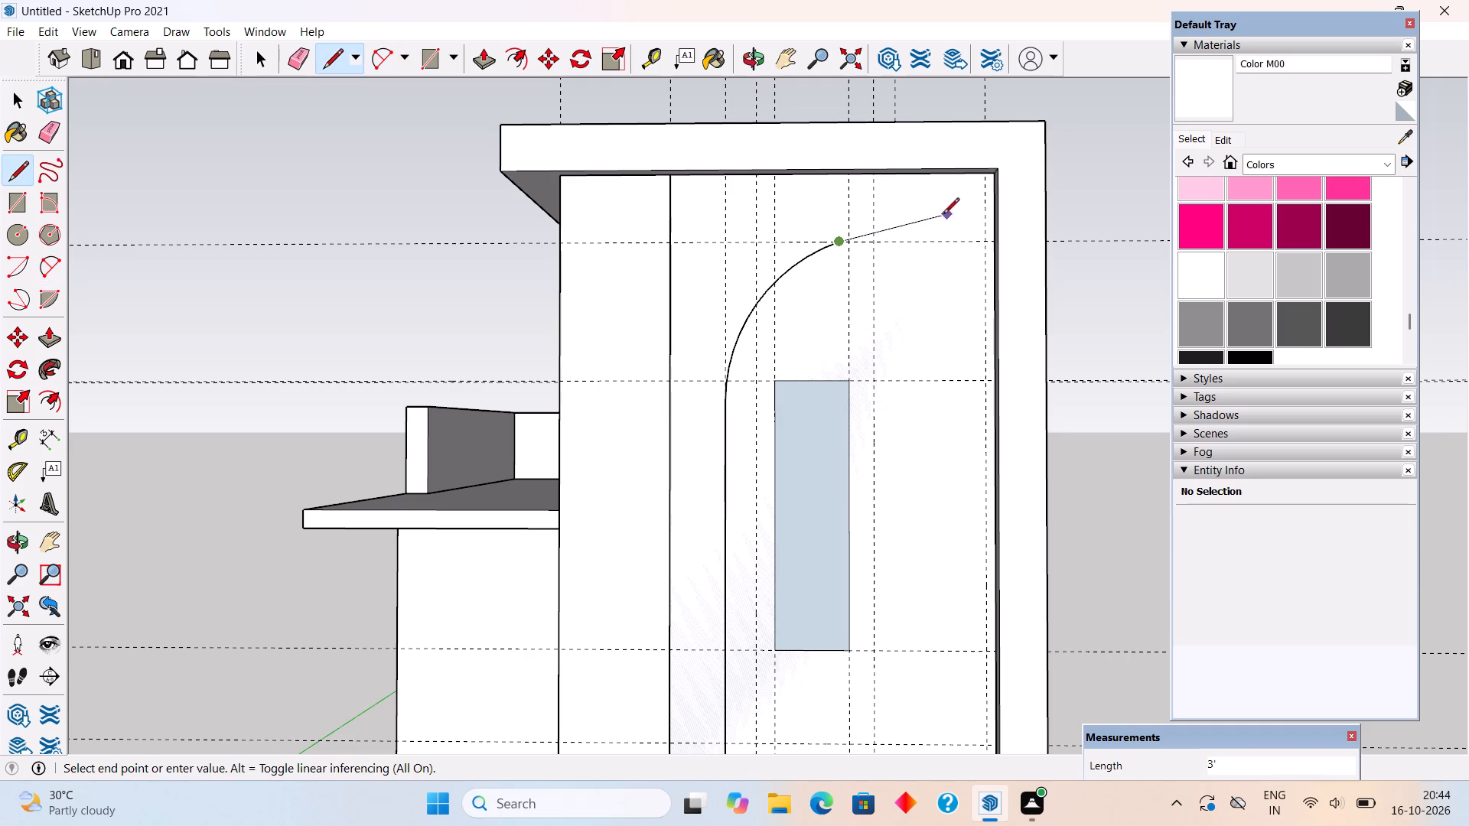
pyautogui.scroll(3, 966, 206)
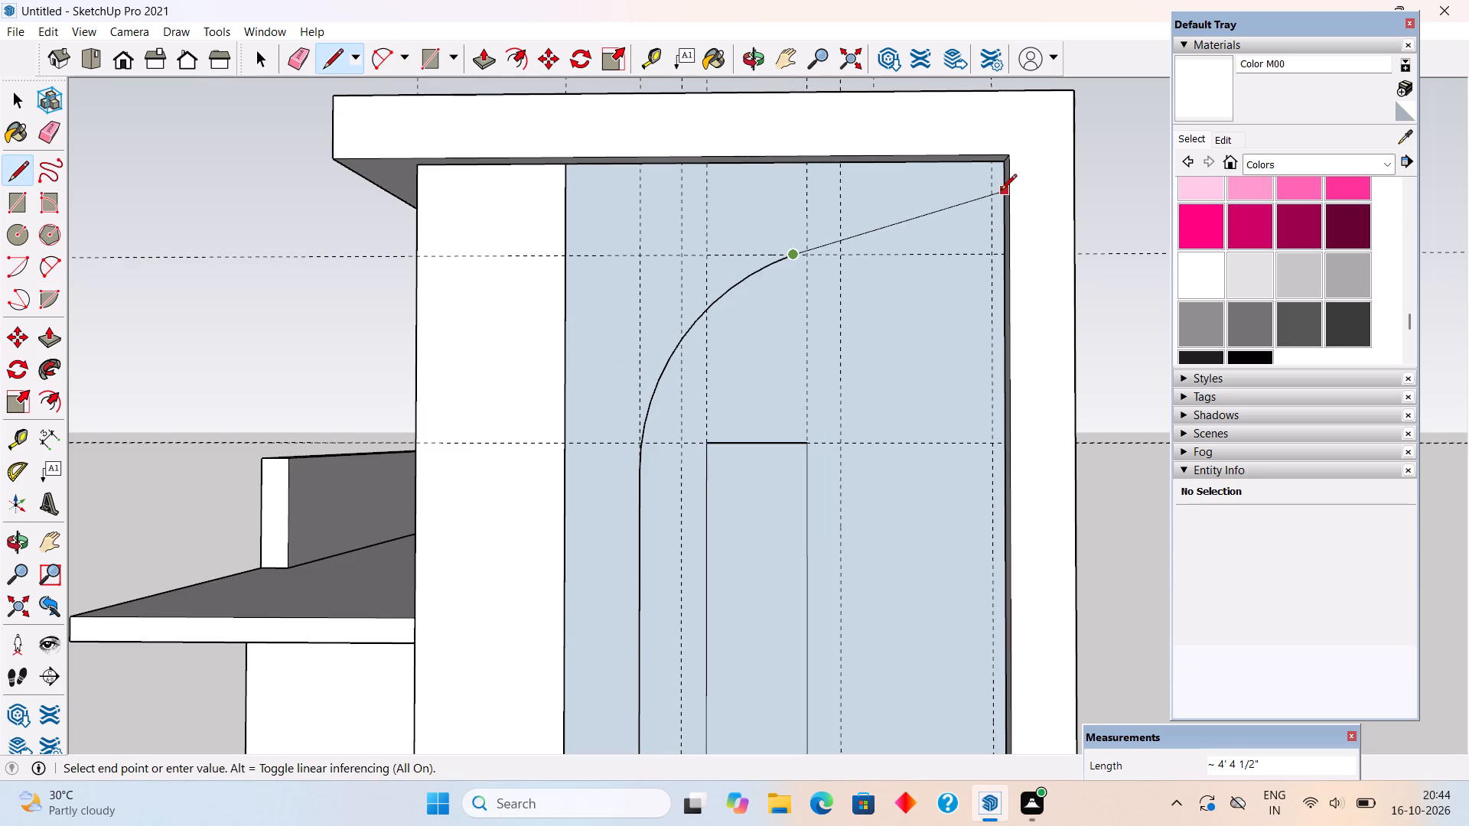
pyautogui.click(1001, 191)
pyautogui.scroll(-7, 853, 399)
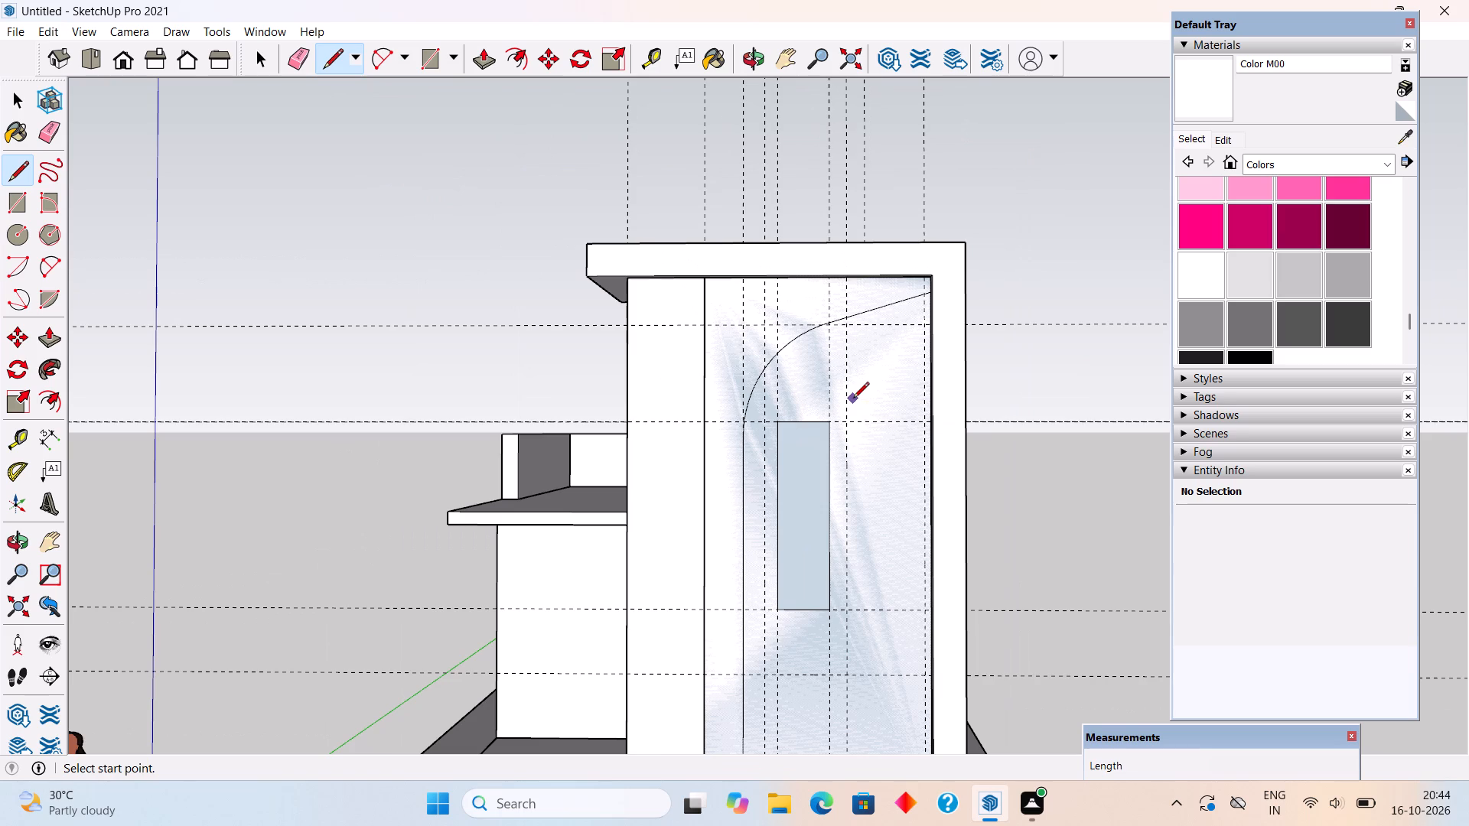
# Delete the face enclosed by the vertical line, arc and sloping line, leaving only the curved border face.
pyautogui.press('space')
pyautogui.click(852, 399)
pyautogui.scroll(-5, 855, 395)
pyautogui.middleClick(855, 395)
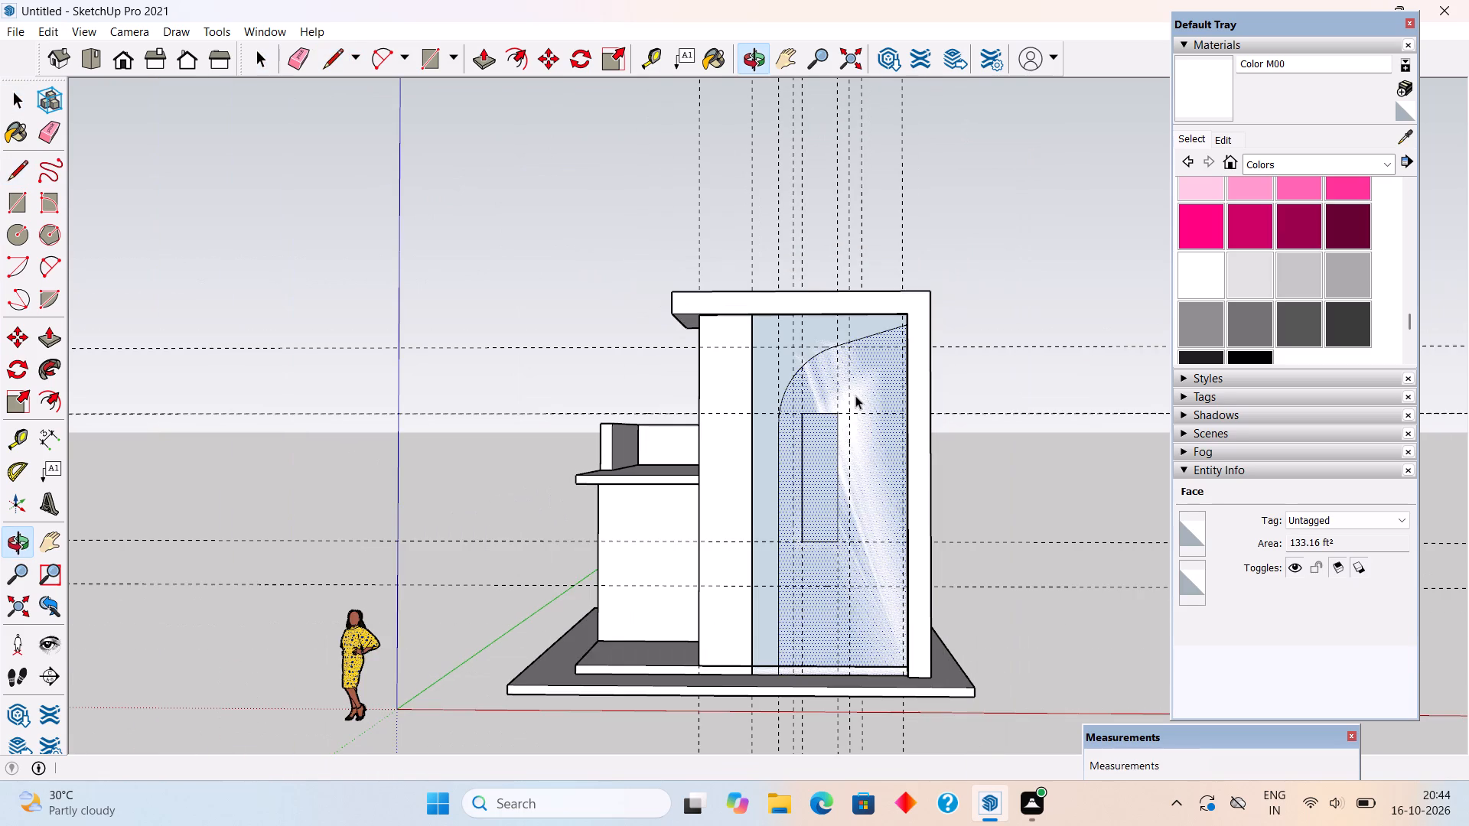
pyautogui.moveTo(854, 396); pyautogui.dragTo(905, 562, button='middle')
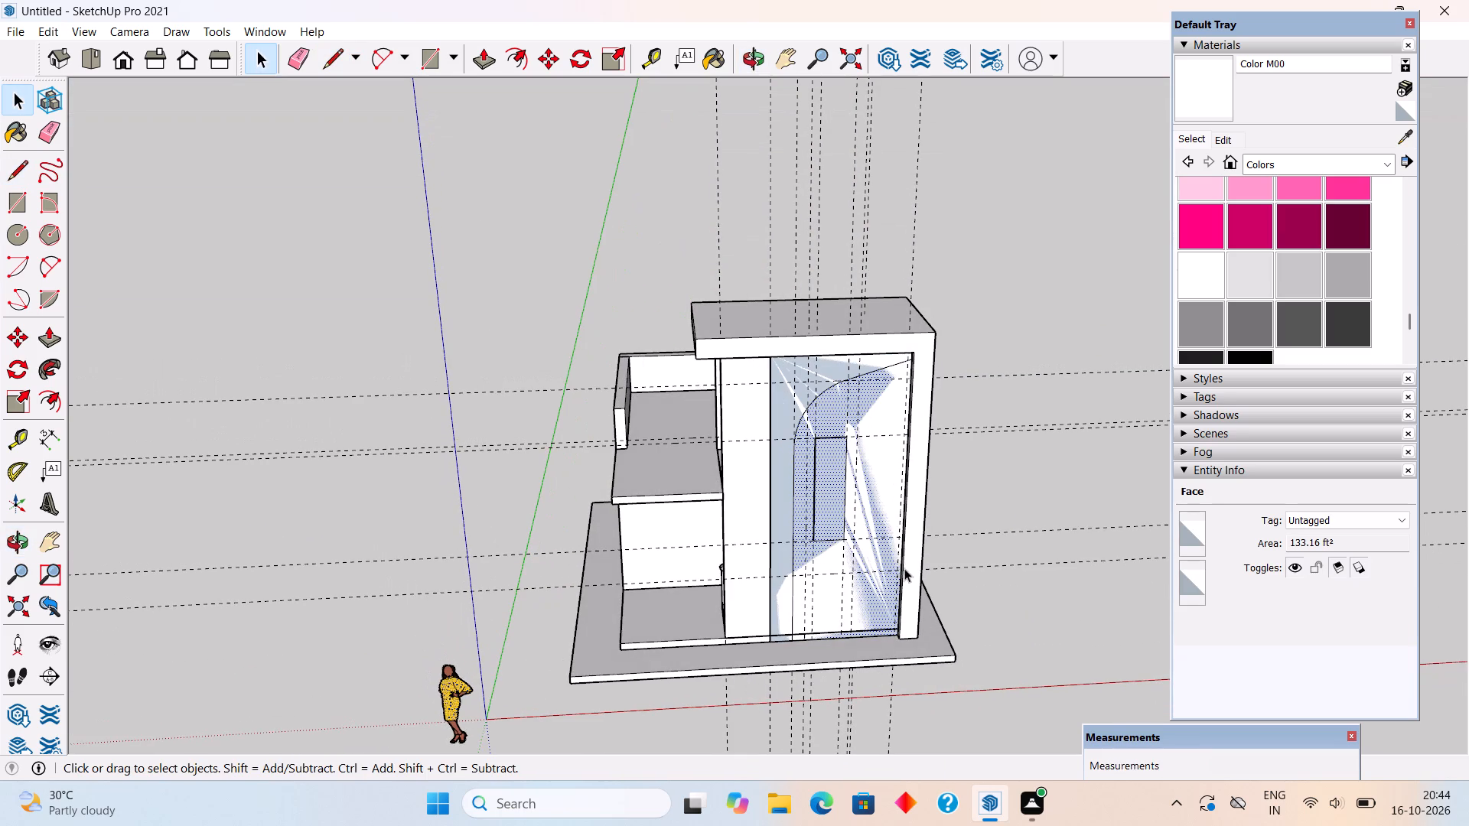
pyautogui.press('Delete')
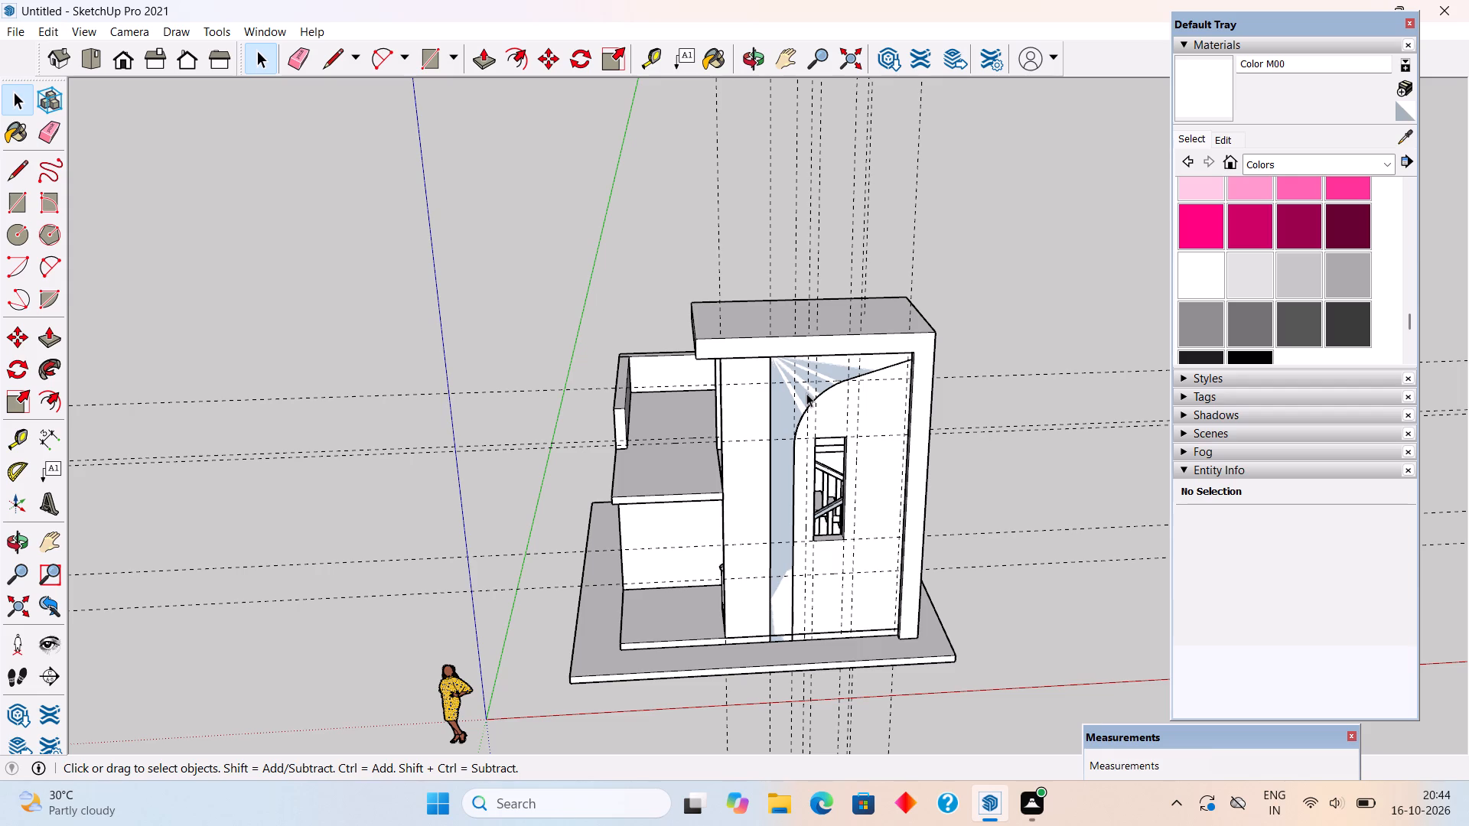
# Push/Pull the curved border face 4" outward from the tower wall.
pyautogui.scroll(5, 844, 368)
pyautogui.scroll(8, 919, 394)
pyautogui.moveTo(896, 408); pyautogui.dragTo(973, 187, button='middle')
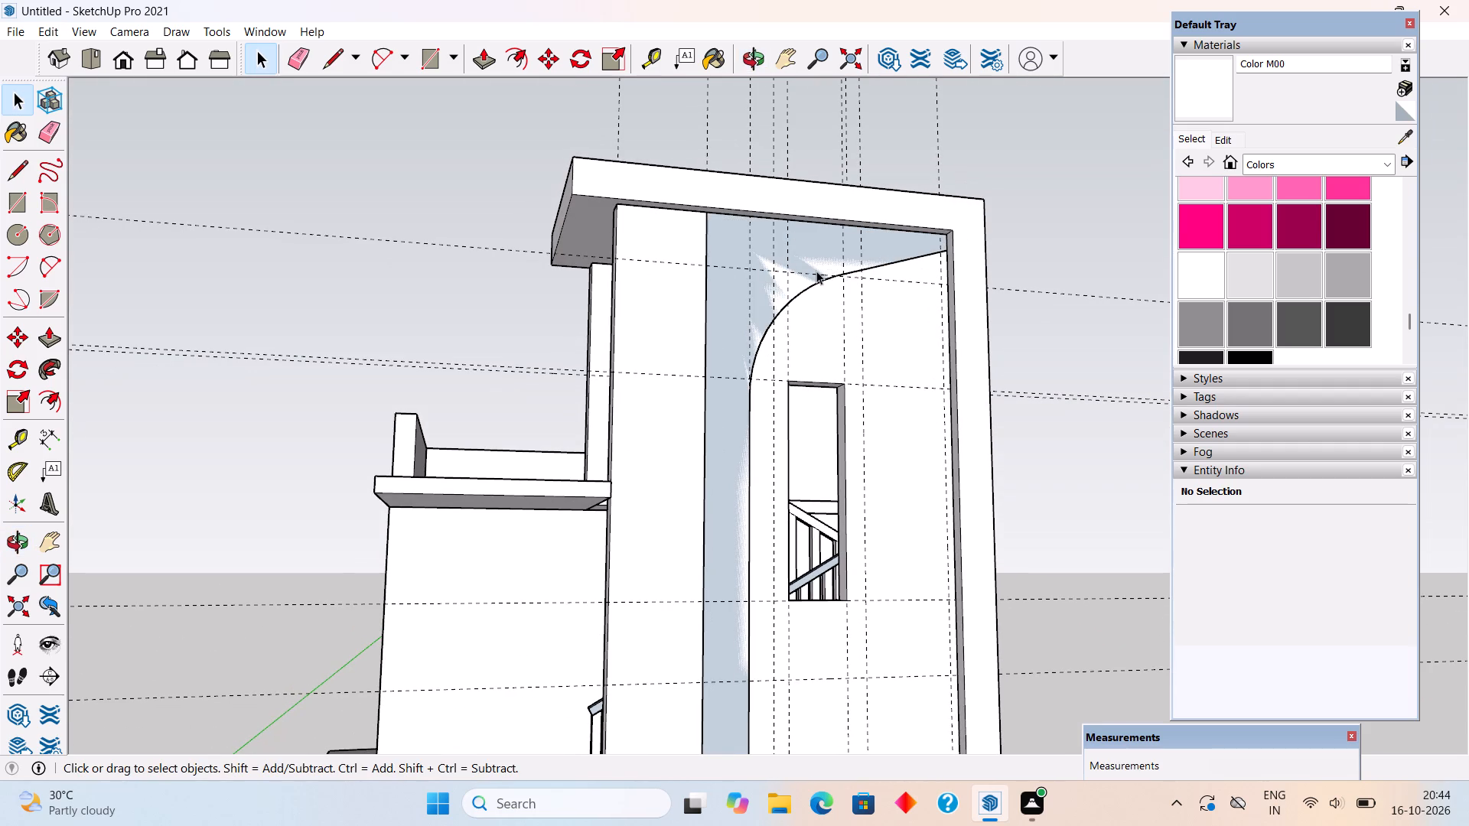
pyautogui.click(816, 271)
pyautogui.press('p')
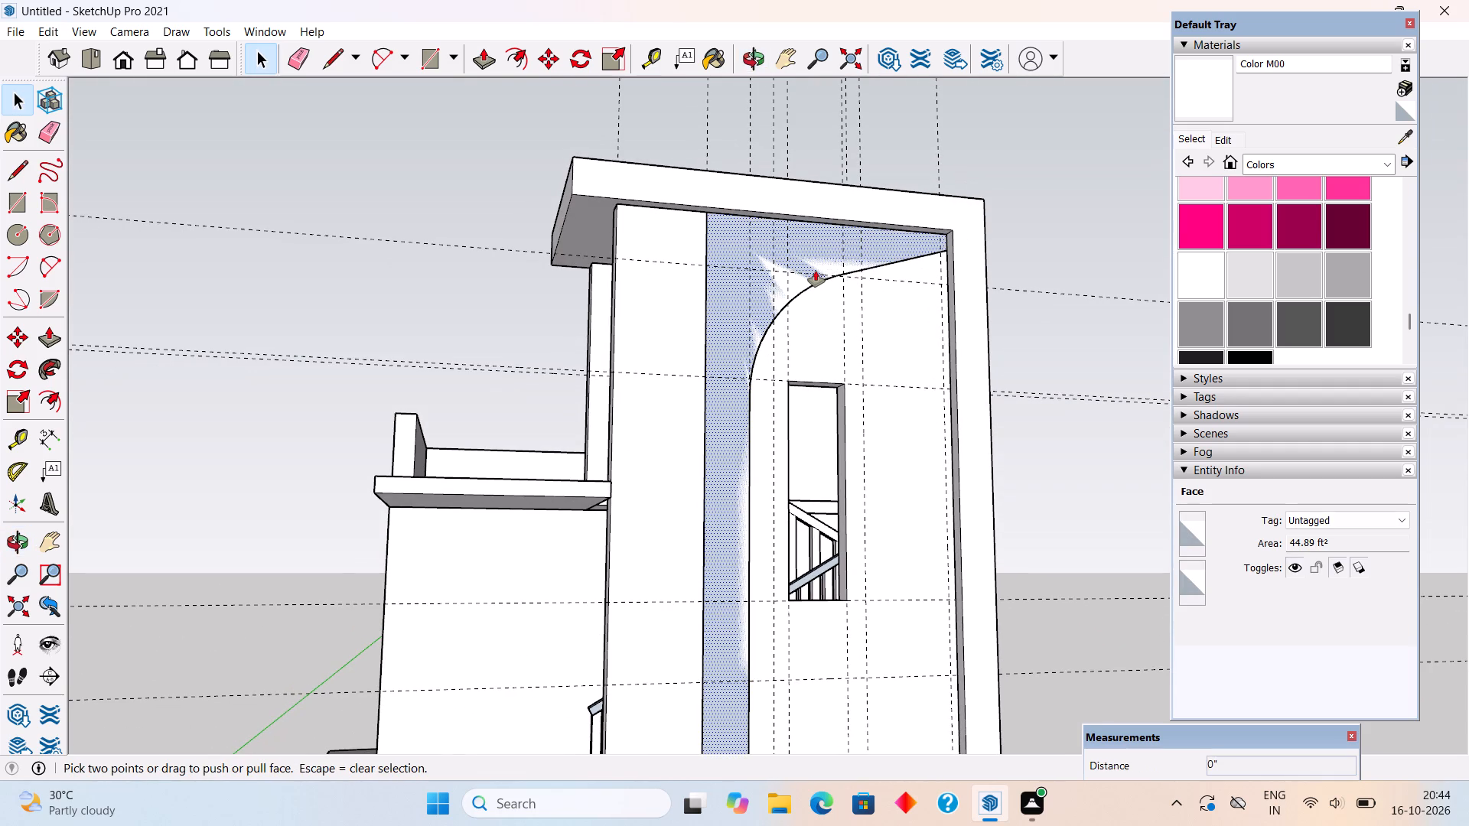
pyautogui.click(816, 271)
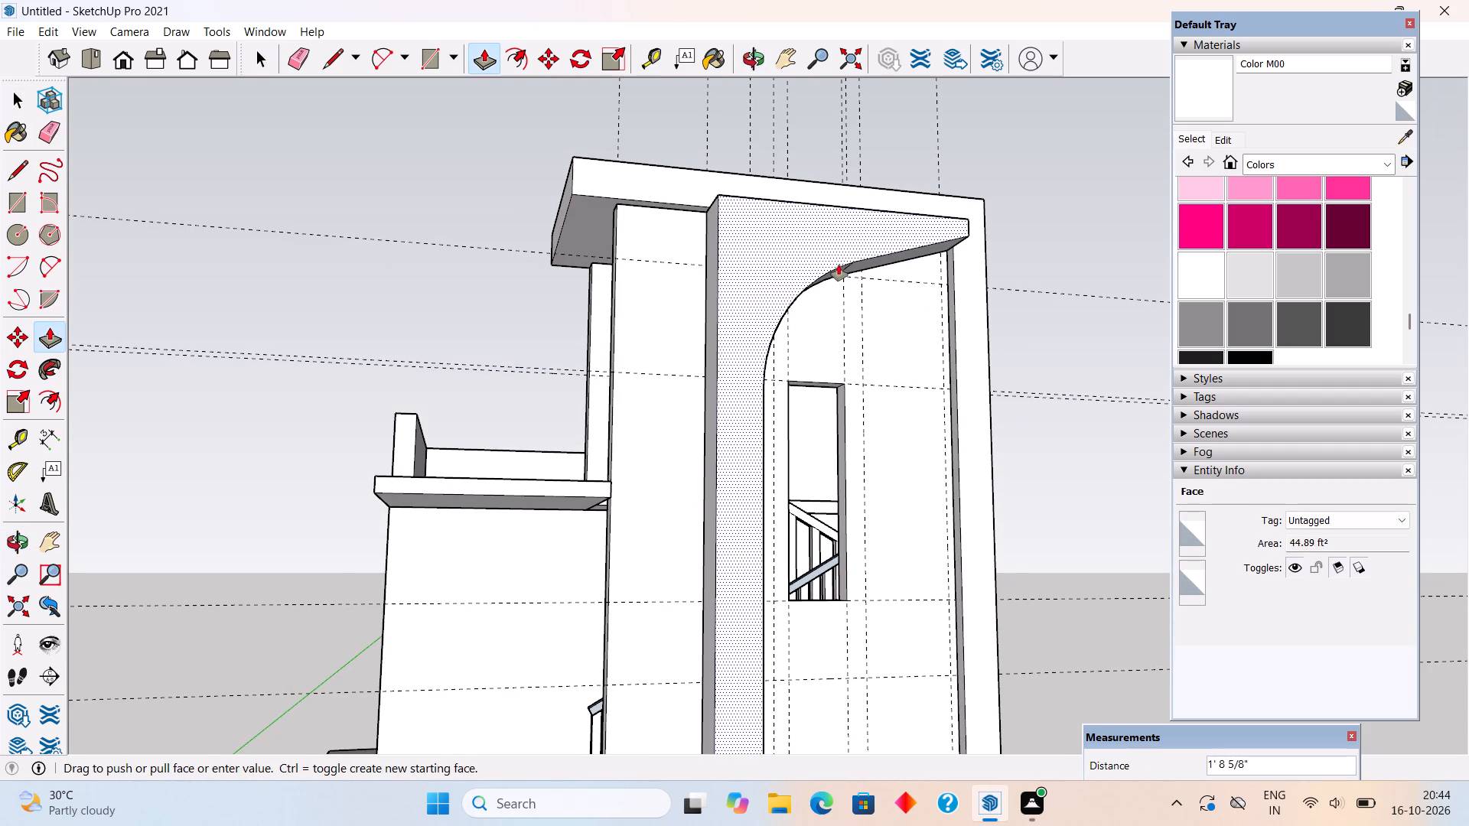
pyautogui.write('4"')
pyautogui.press('Return')
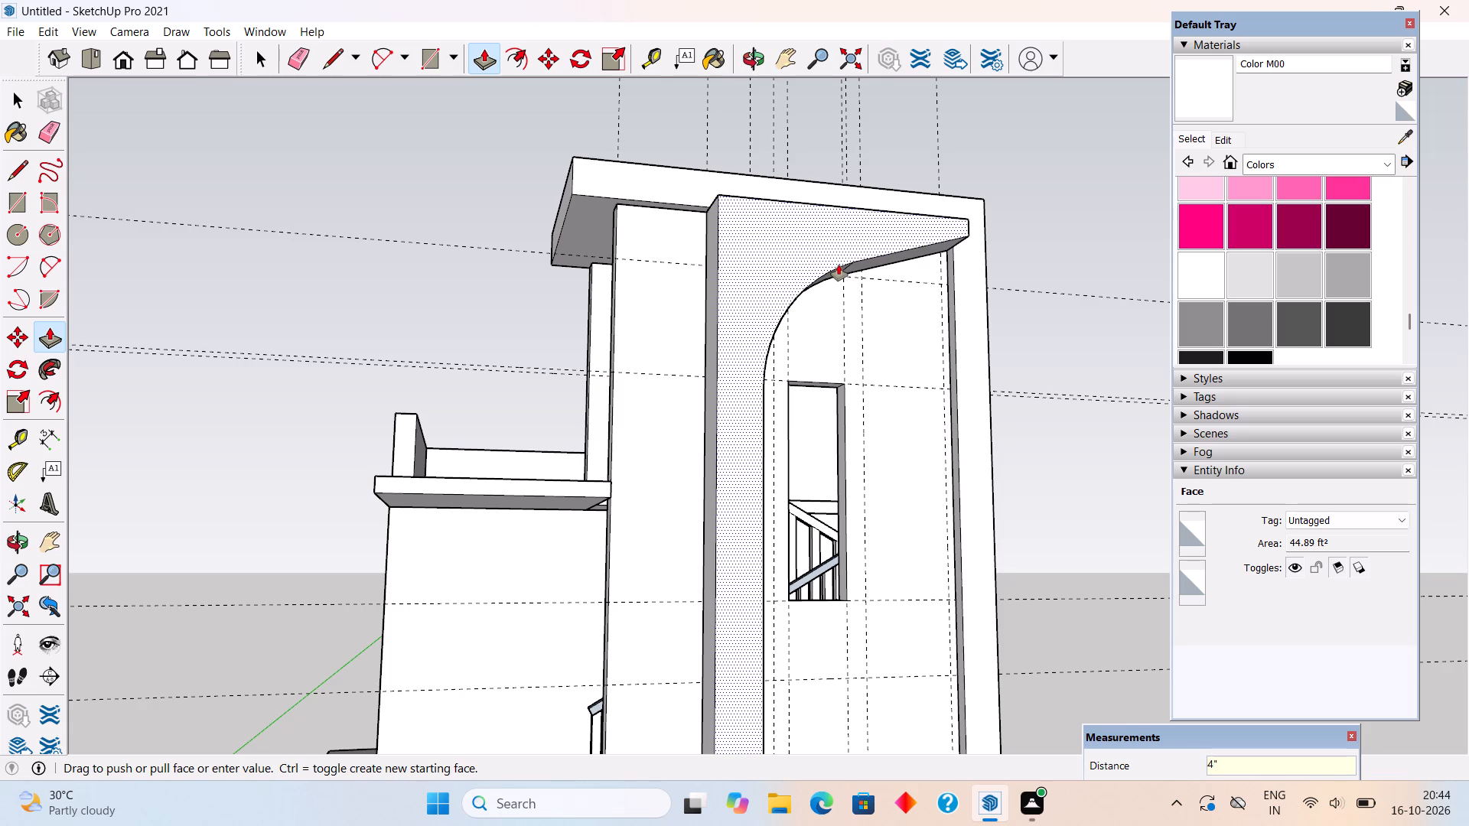
# Push/Pull the curved border's front face outward by another 1".
pyautogui.click(807, 266)
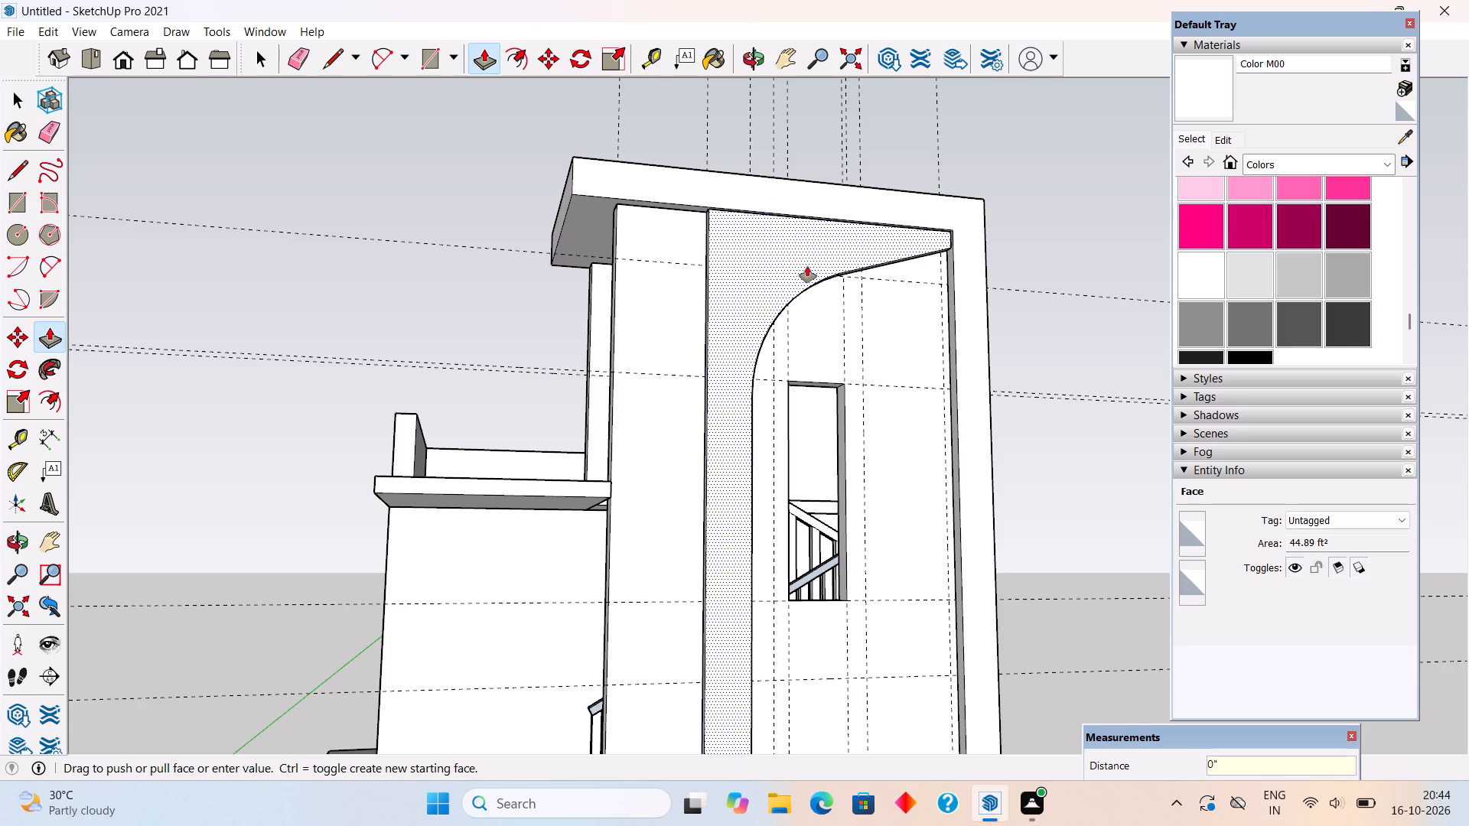
pyautogui.write('1"')
pyautogui.press('Return')
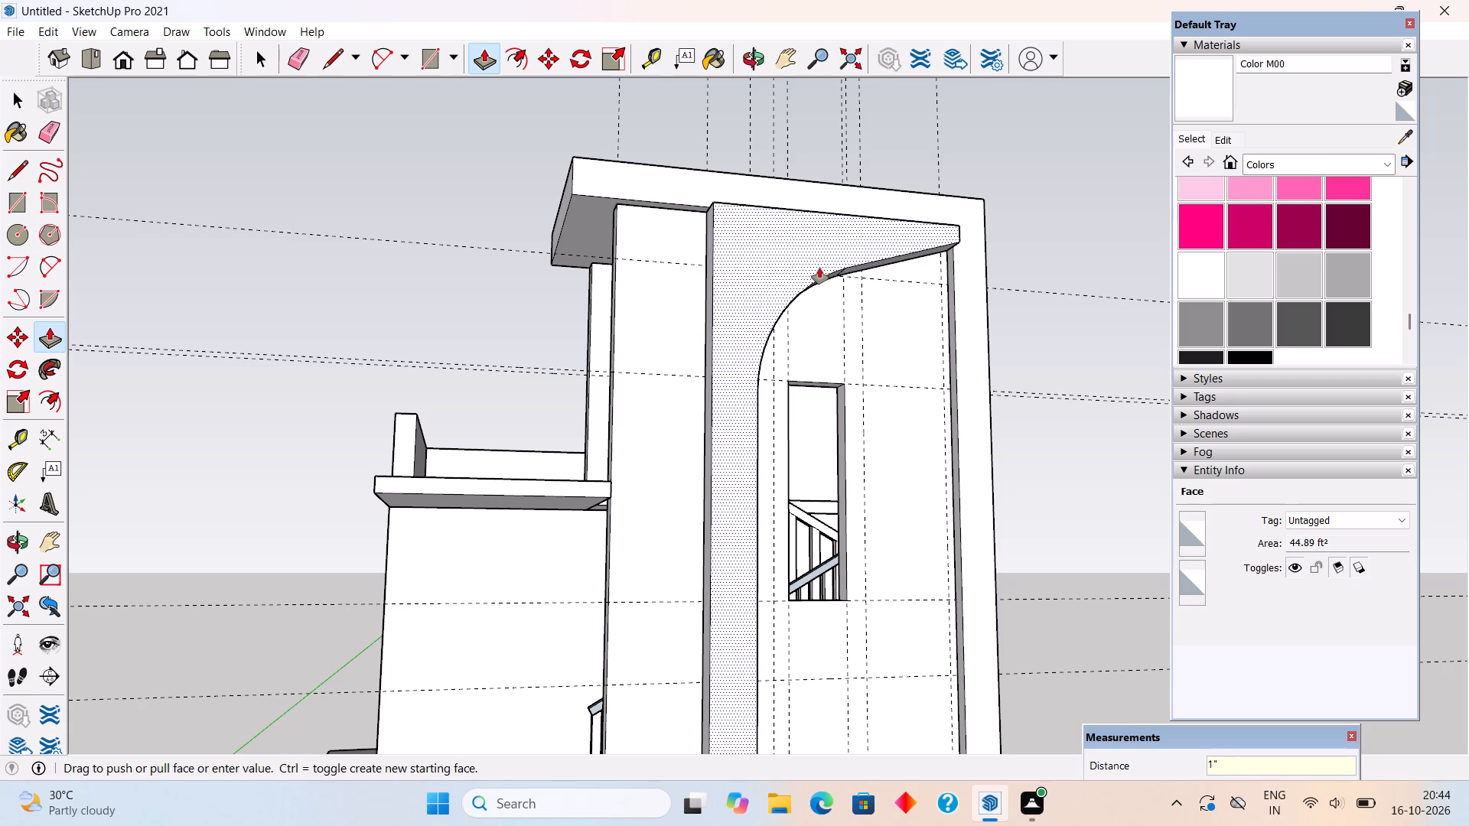
# Open the tower's roof frame group, Push/Pull its front face 2" outward, and close the group.
pyautogui.press('space')
pyautogui.tripleClick(842, 210)
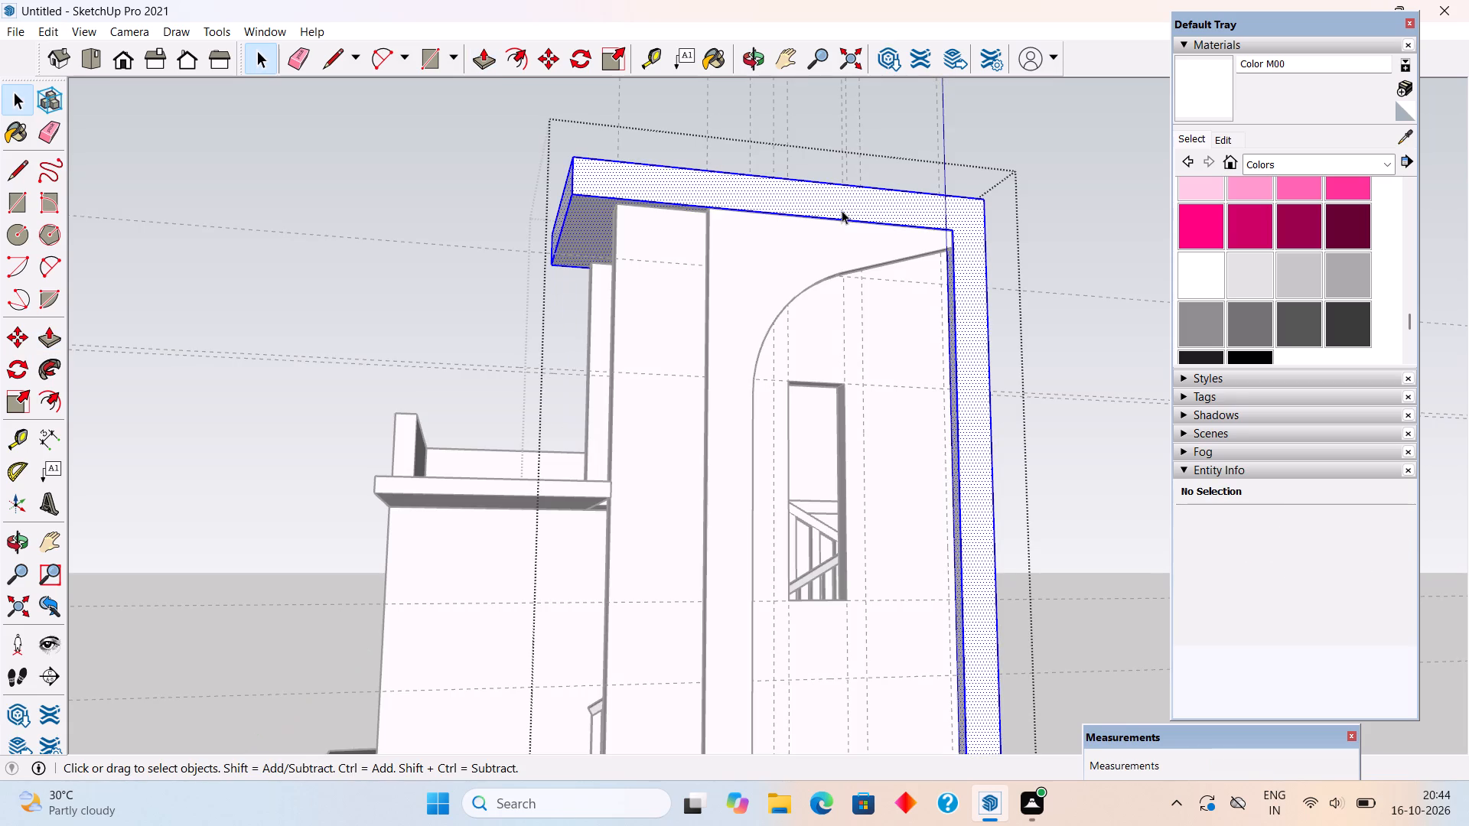
pyautogui.press('p')
pyautogui.click(842, 210)
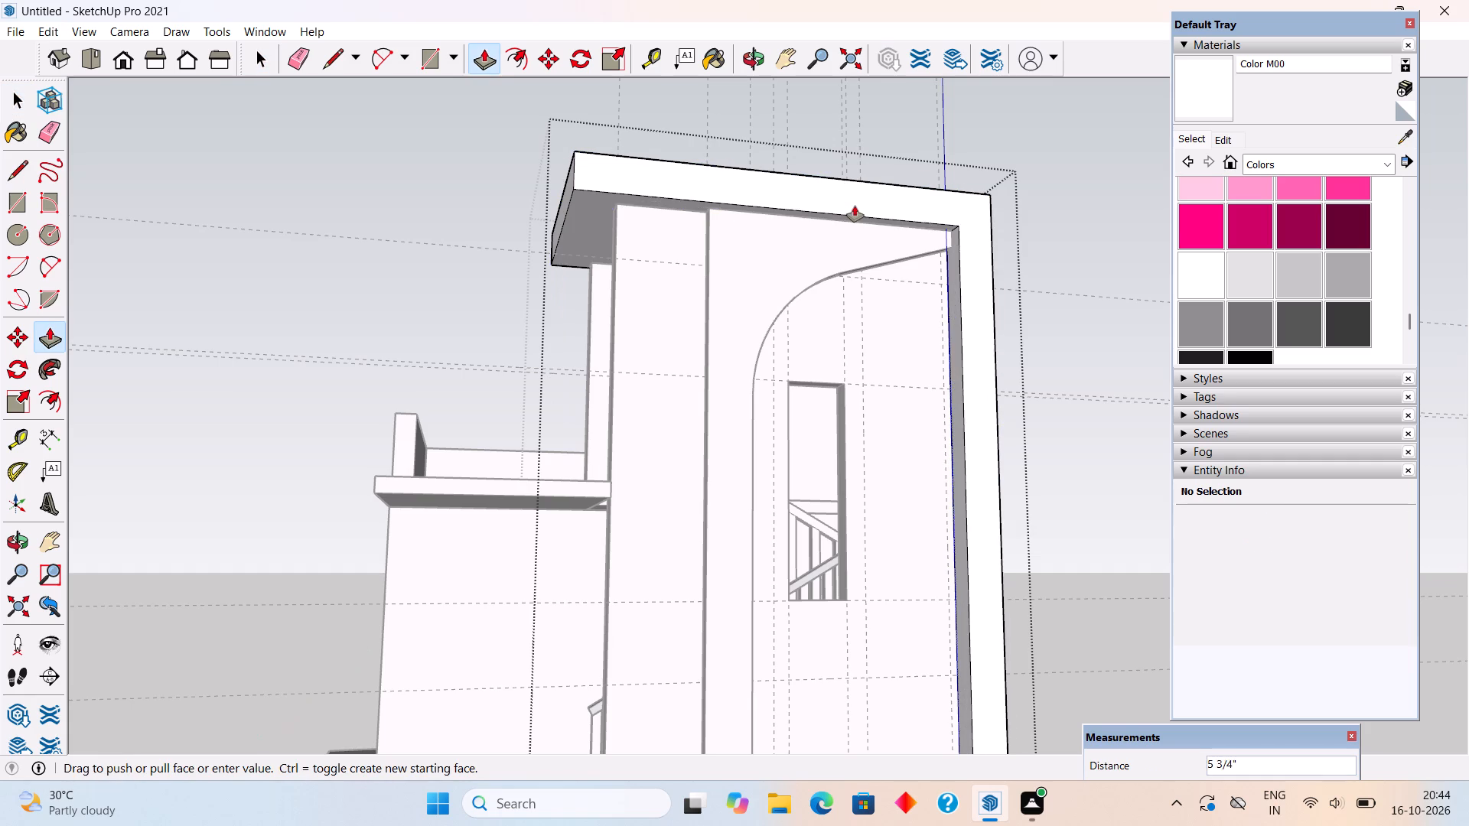
pyautogui.write('2"')
pyautogui.press('Return')
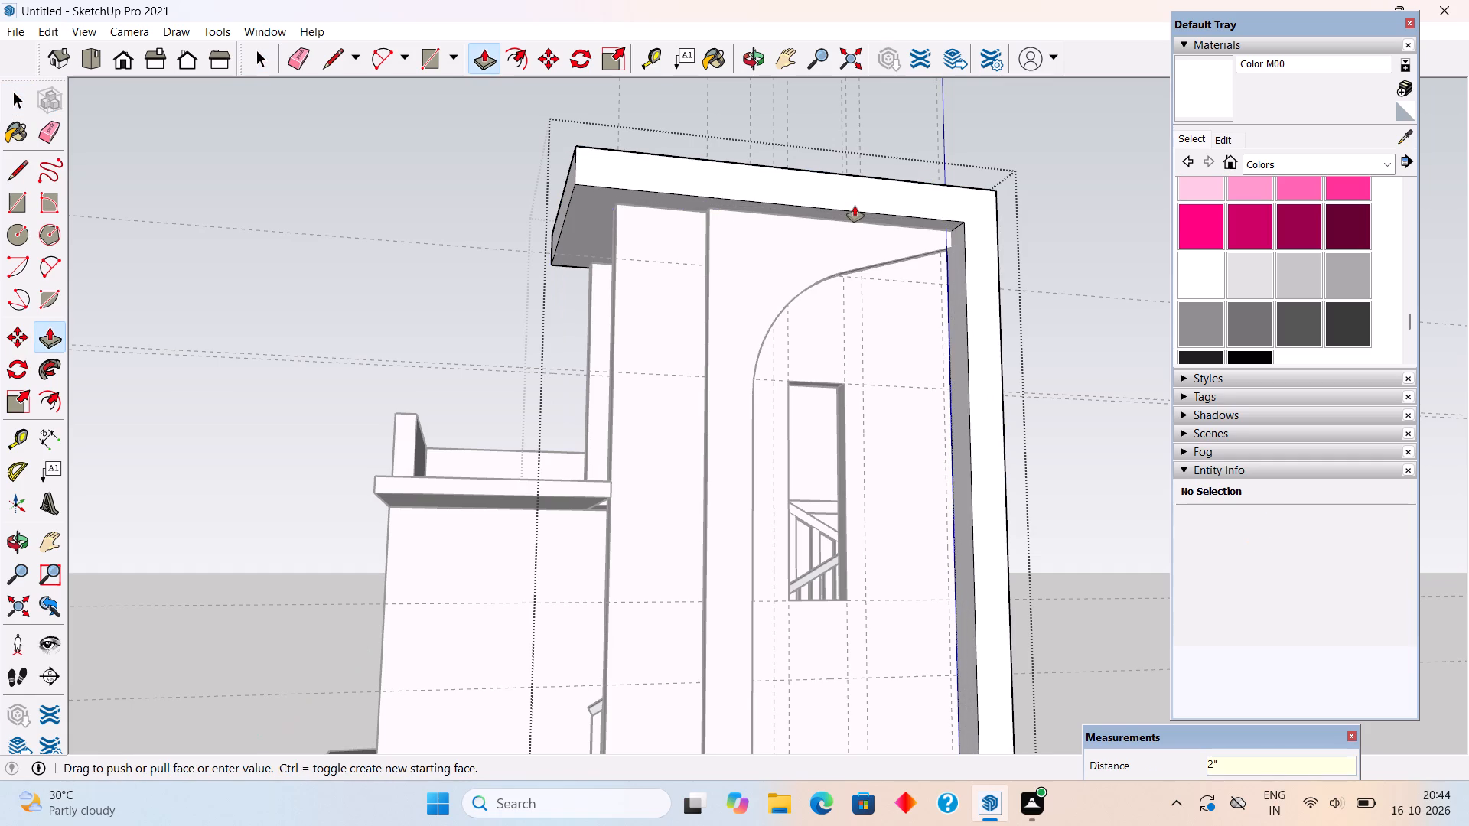
pyautogui.press('space')
pyautogui.click(1088, 176)
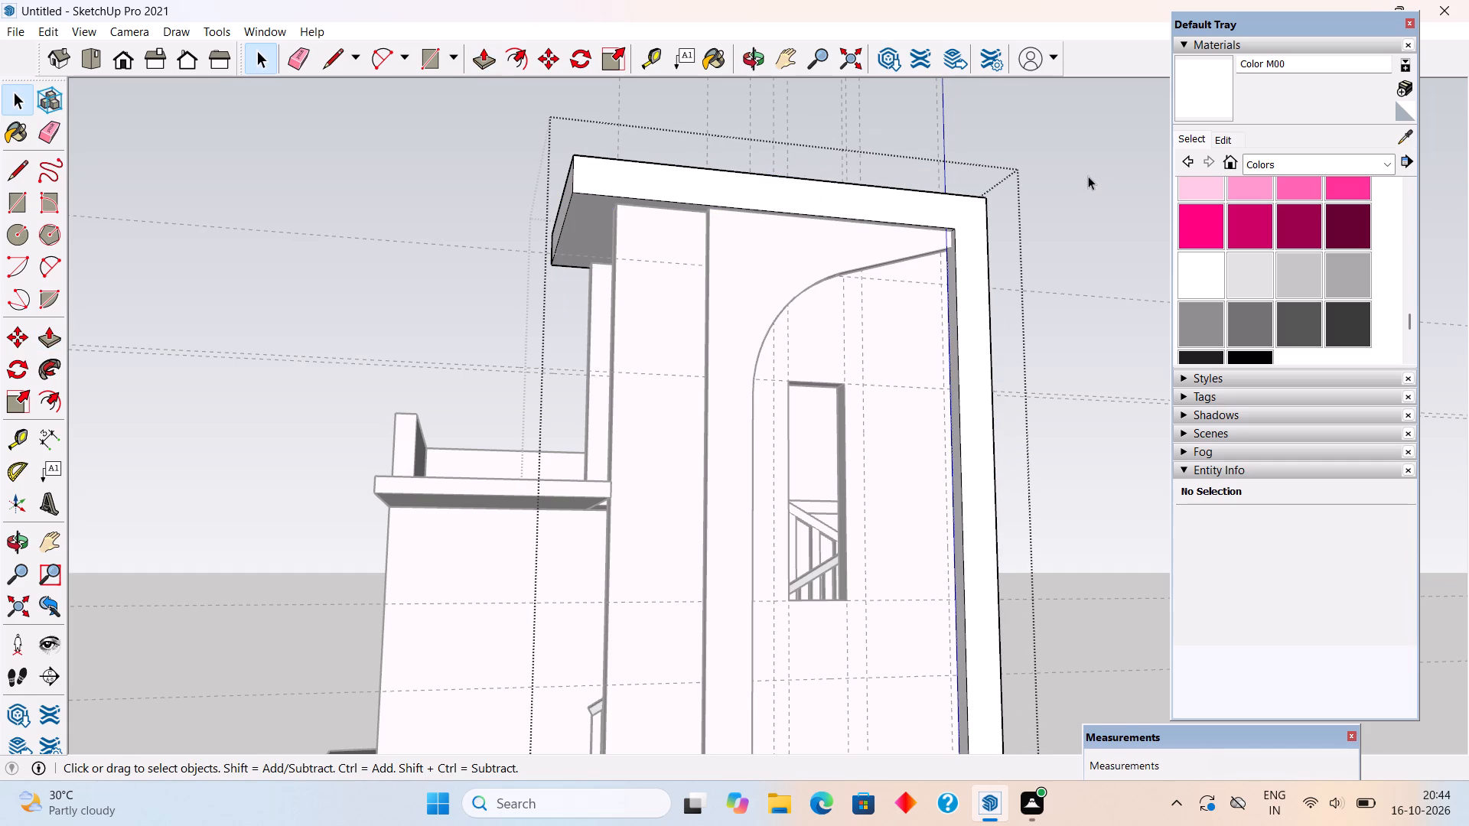
# Unhide all hidden geometry to bring back the window frame and wall strip.
pyautogui.scroll(-6, 1088, 176)
pyautogui.moveTo(972, 251); pyautogui.dragTo(785, 431, button='middle')
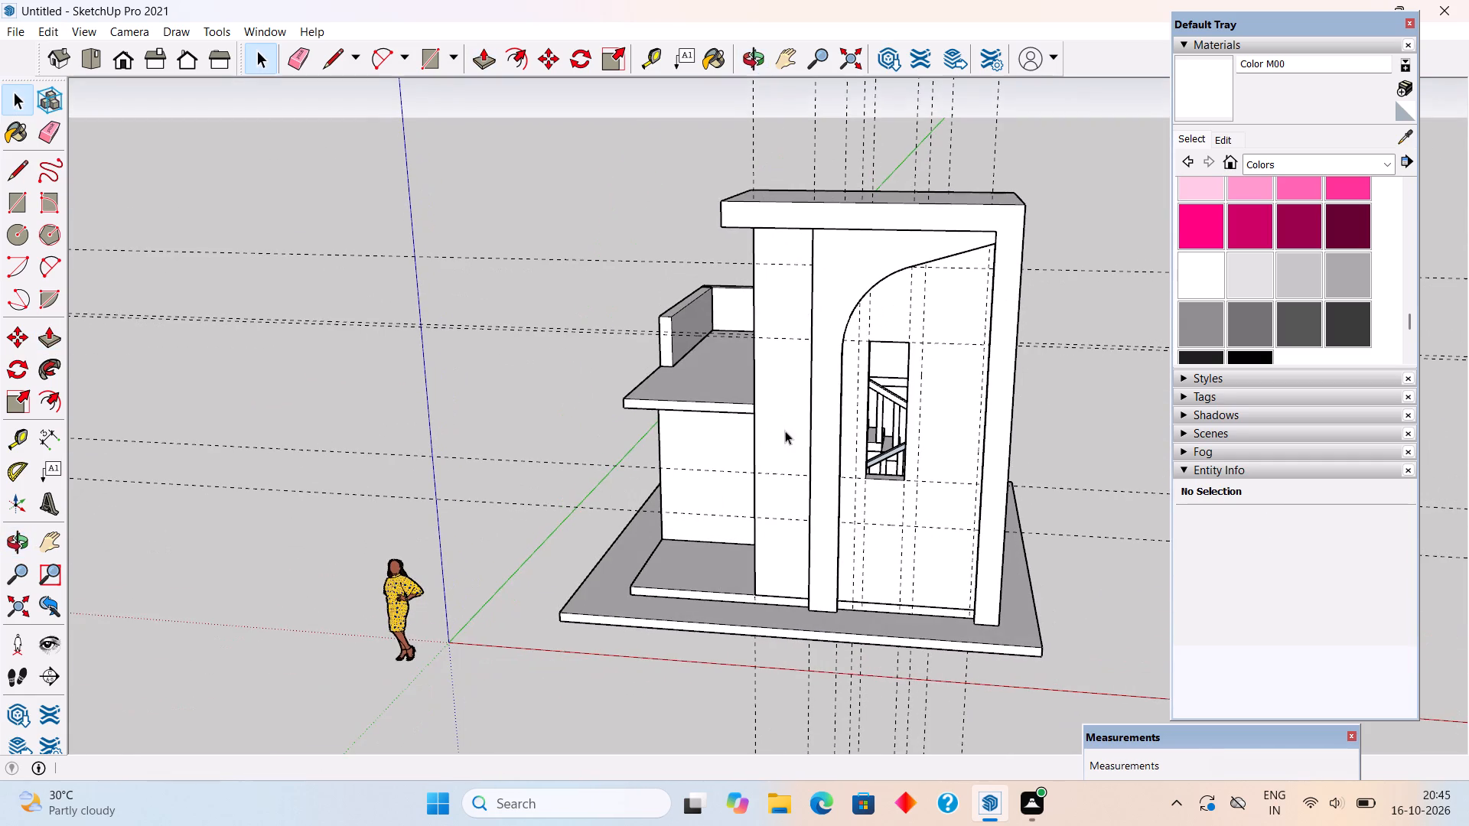
pyautogui.moveTo(831, 511); pyautogui.dragTo(976, 530, button='middle')
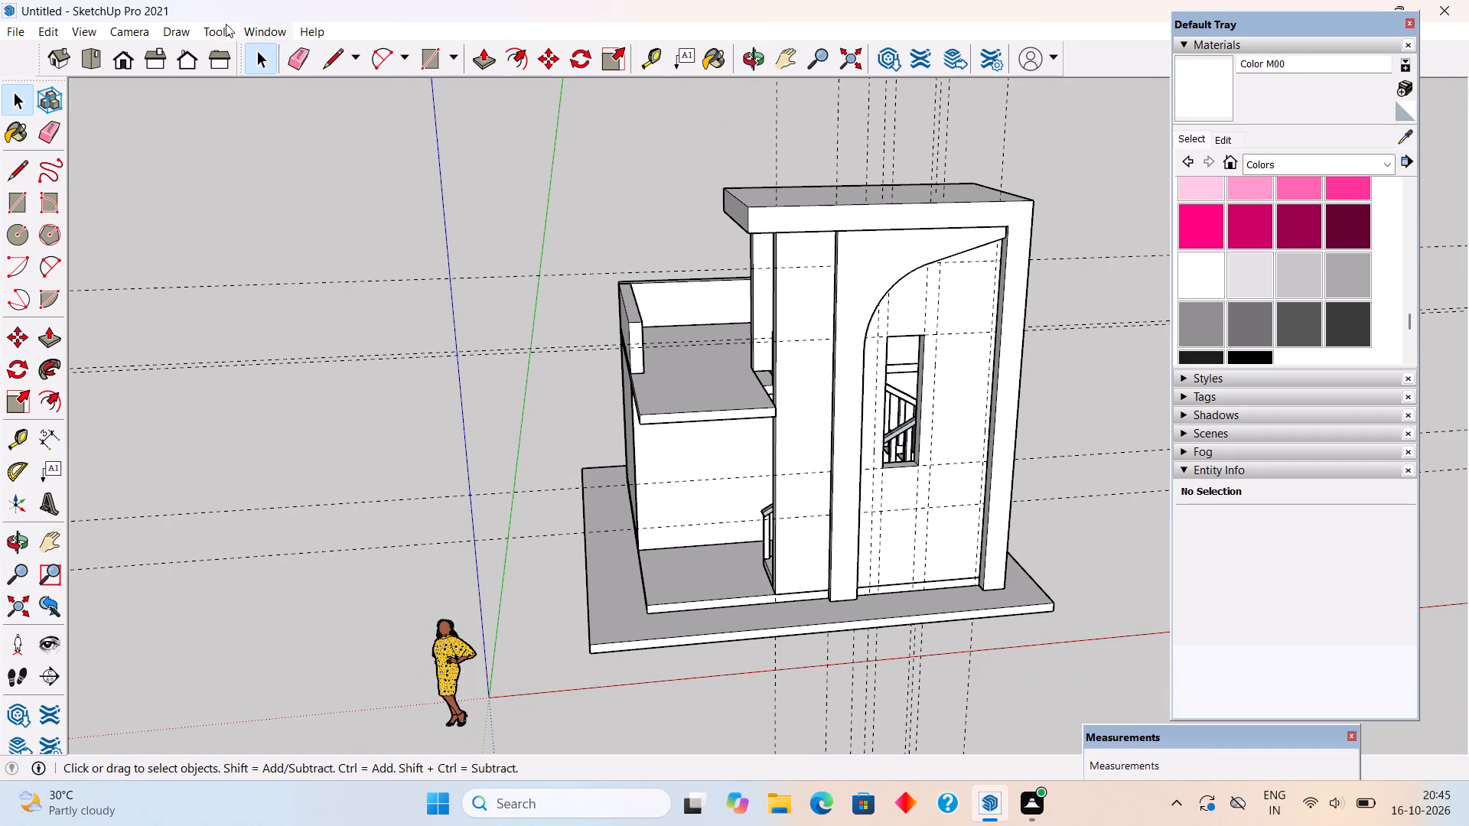
pyautogui.click(49, 32)
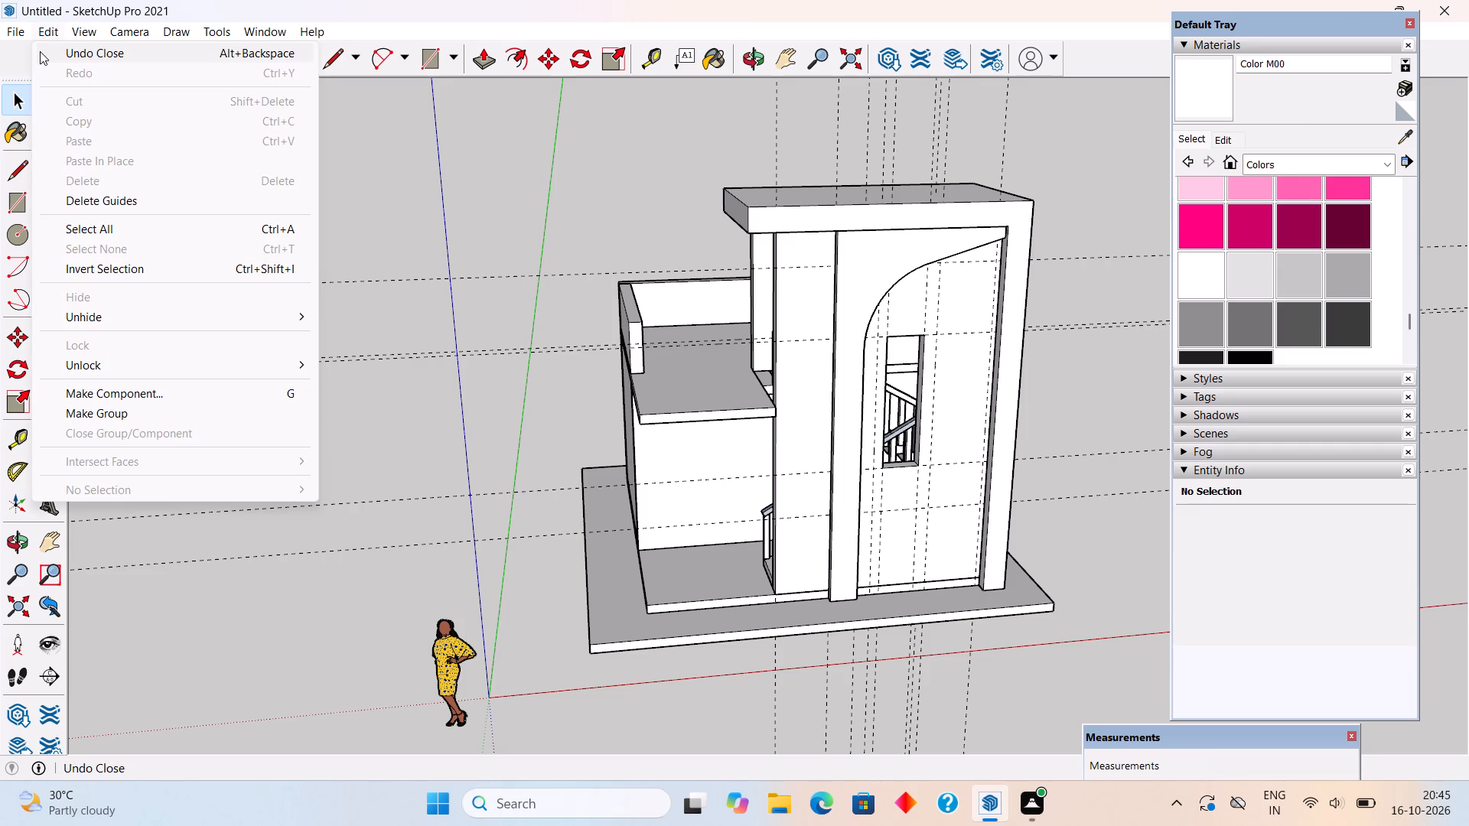
pyautogui.click(35, 31)
pyautogui.click(41, 28)
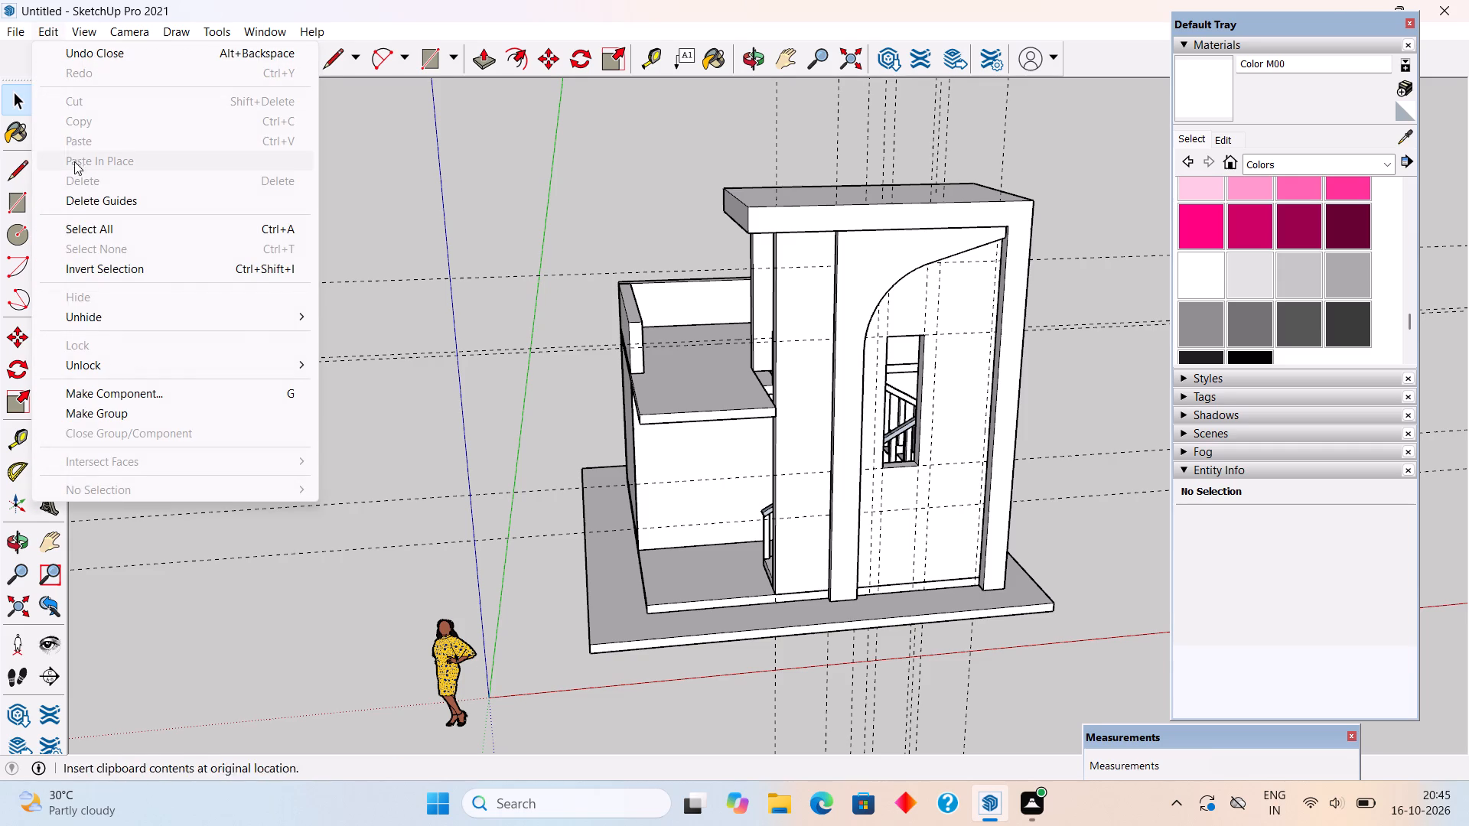
pyautogui.click(106, 319)
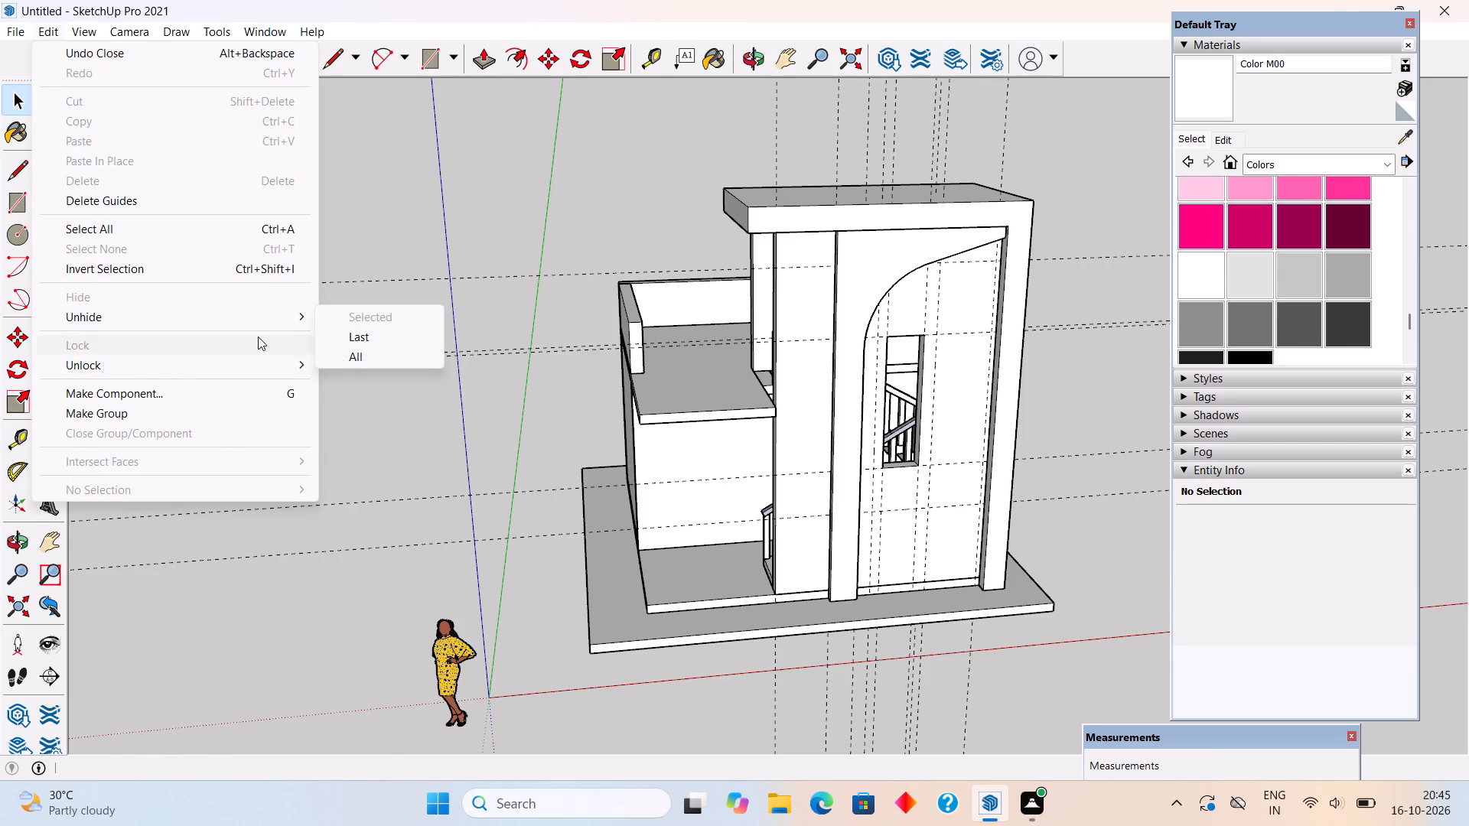
pyautogui.click(307, 309)
pyautogui.click(335, 352)
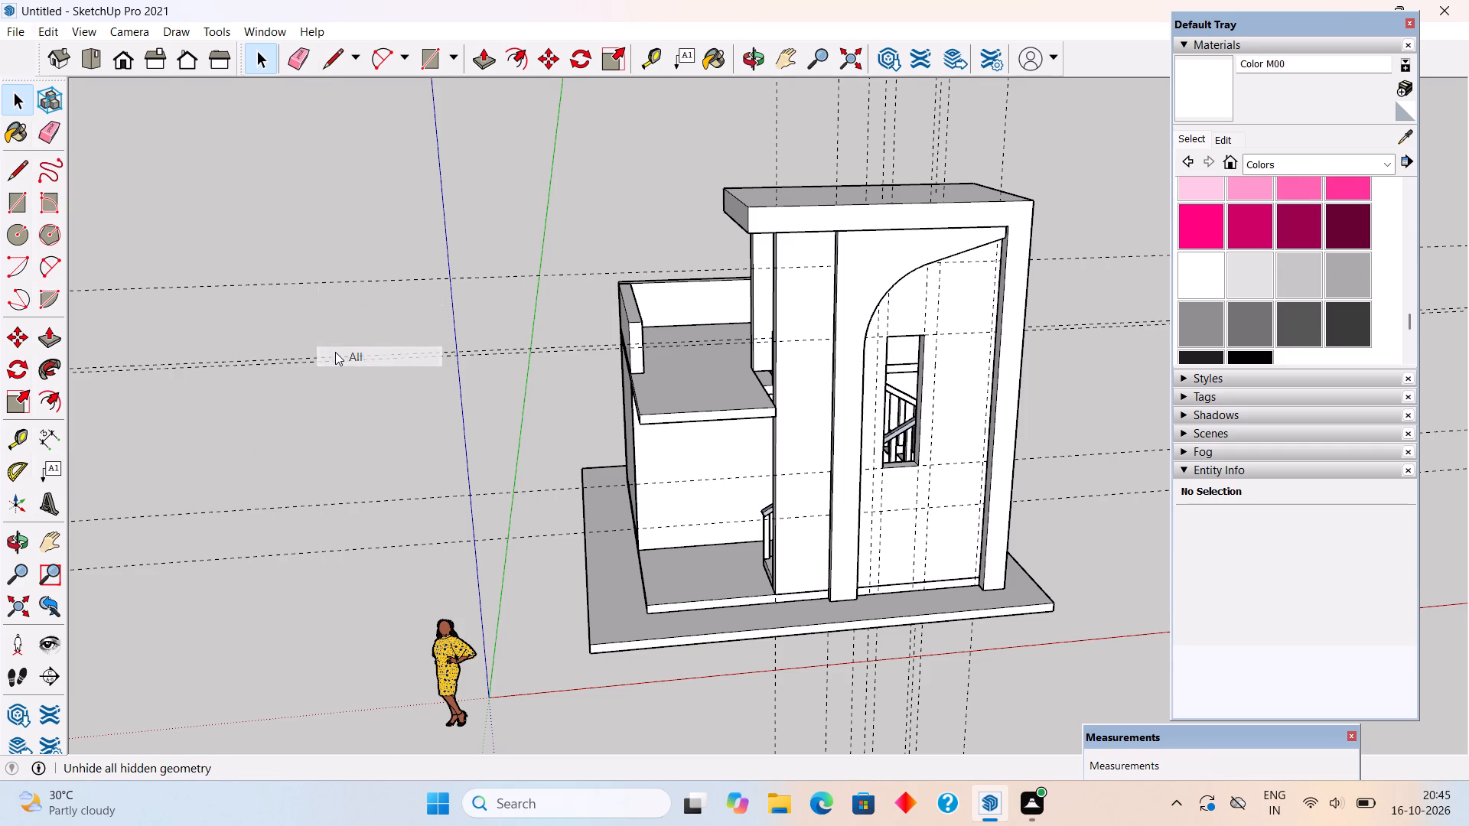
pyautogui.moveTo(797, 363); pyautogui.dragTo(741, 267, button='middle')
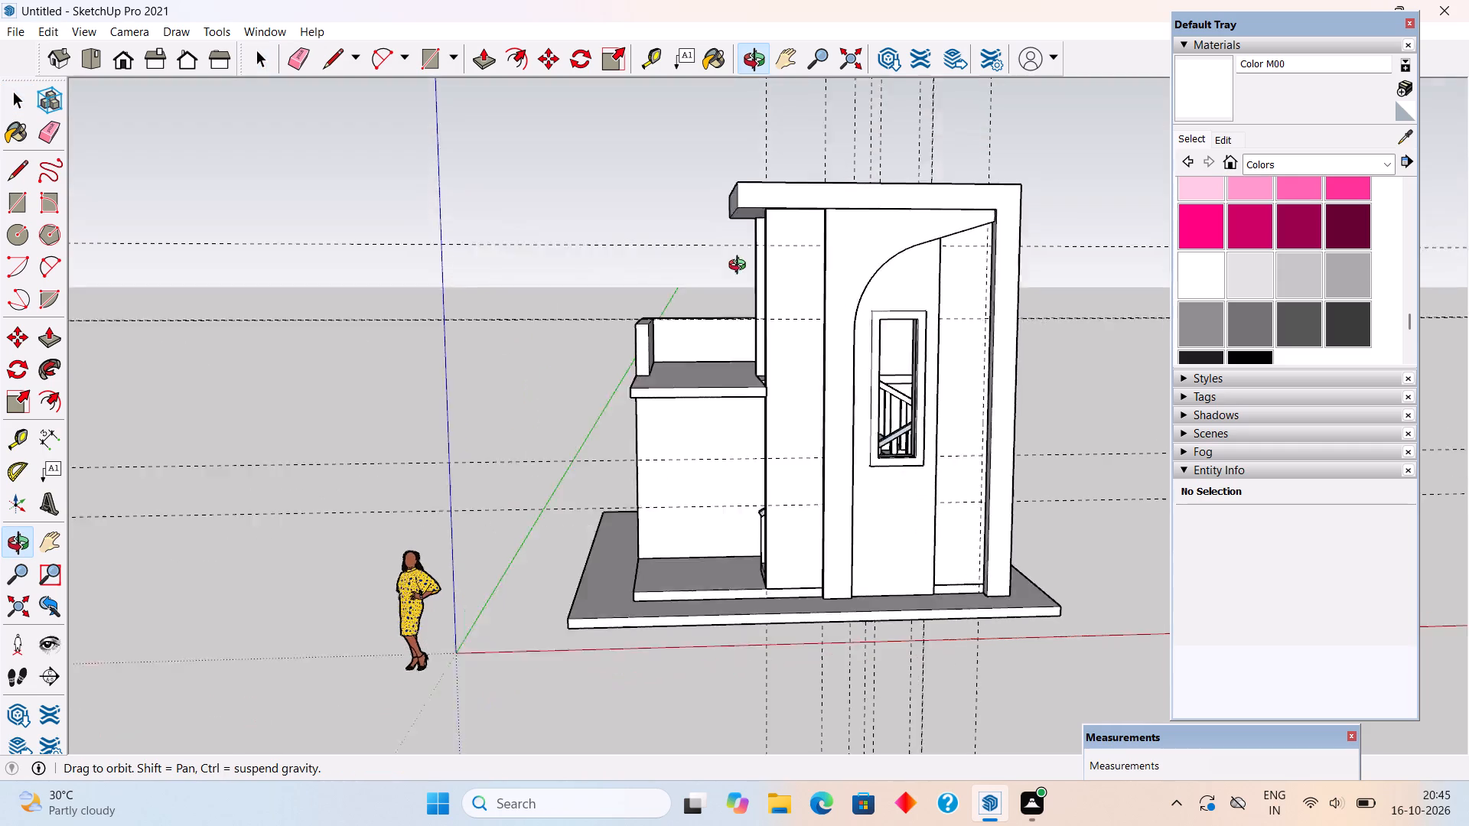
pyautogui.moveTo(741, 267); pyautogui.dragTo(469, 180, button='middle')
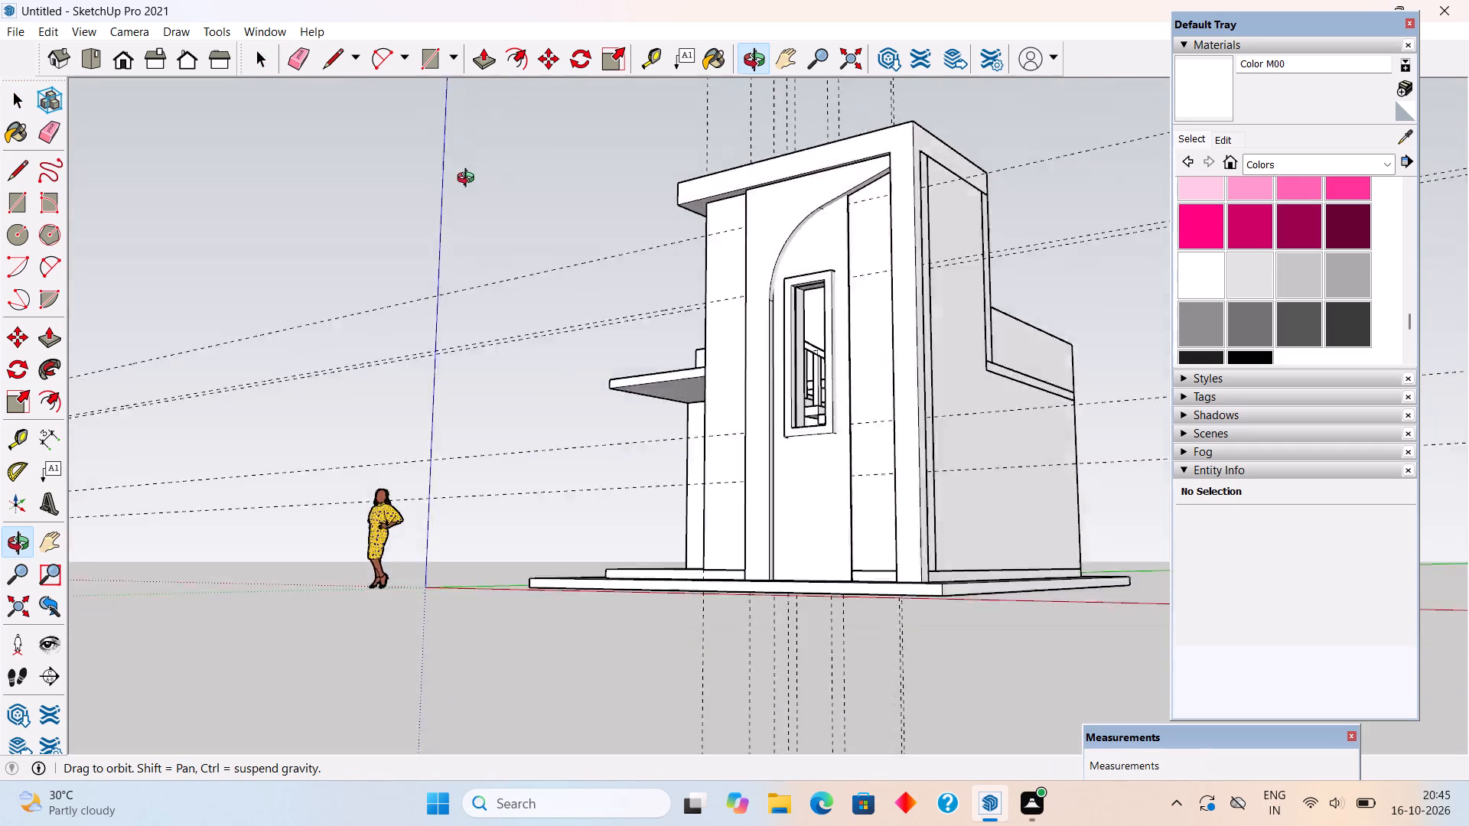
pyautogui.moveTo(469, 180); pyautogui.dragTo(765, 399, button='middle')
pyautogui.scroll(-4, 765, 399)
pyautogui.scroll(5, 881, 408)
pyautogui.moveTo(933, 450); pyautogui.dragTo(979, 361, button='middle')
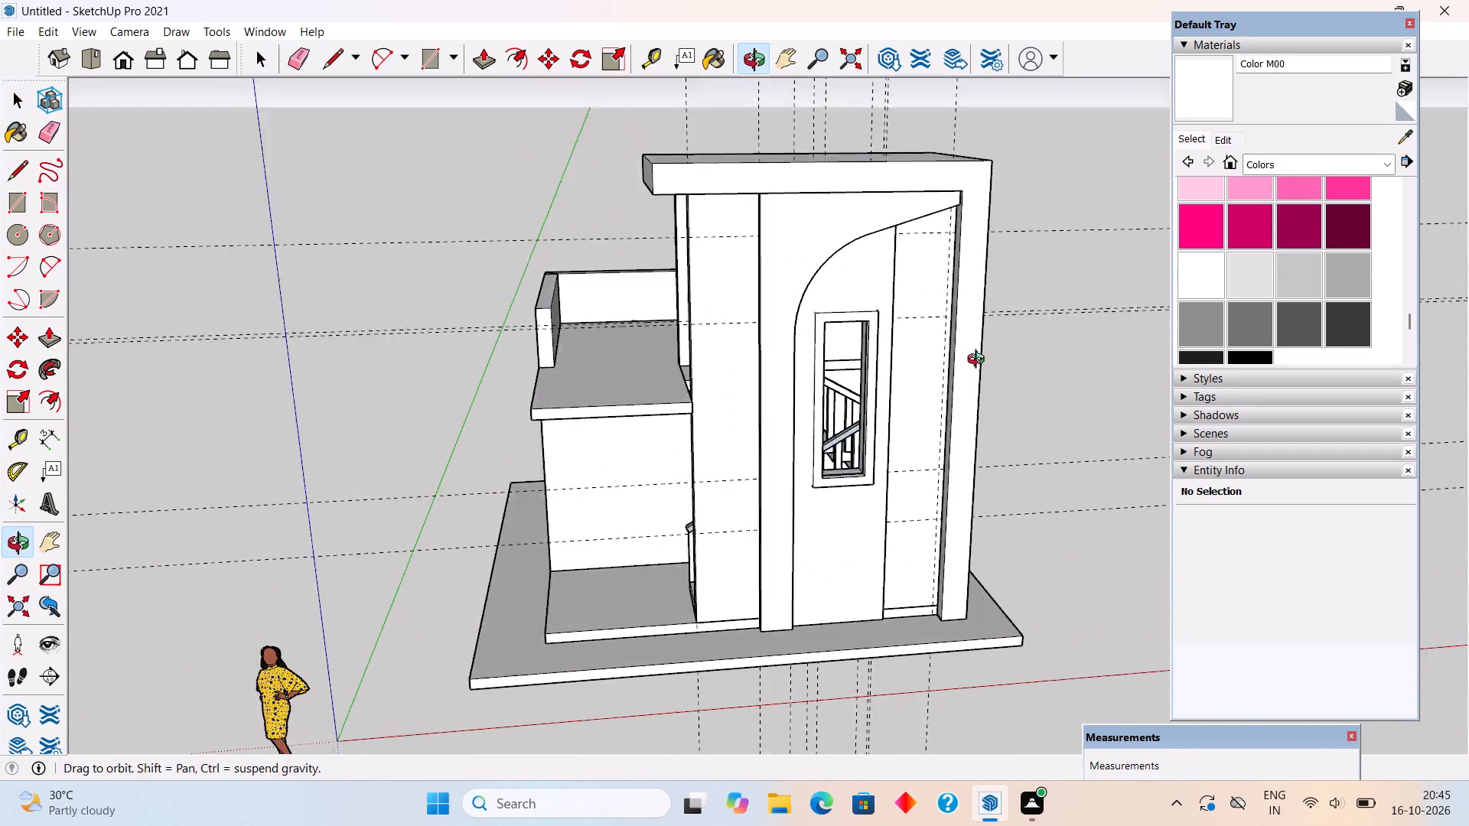
# Draw a full-height rectangle on the tower wall between its balcony-side edge and the raised curved border, from the roof underside to the base.
pyautogui.moveTo(979, 361); pyautogui.dragTo(1017, 265, button='middle')
pyautogui.scroll(3, 1017, 265)
pyautogui.scroll(-3, 868, 226)
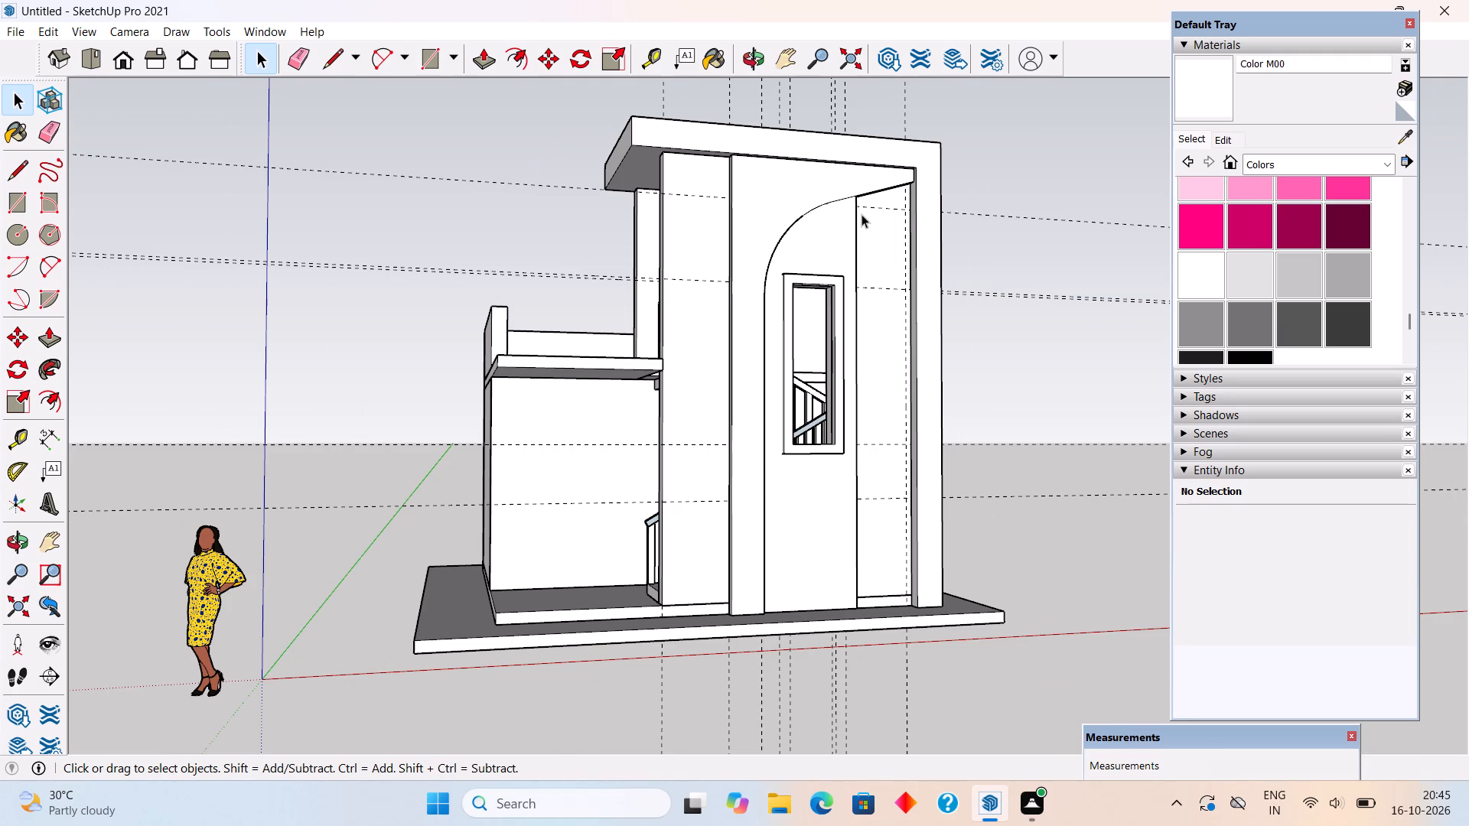
pyautogui.scroll(4, 738, 158)
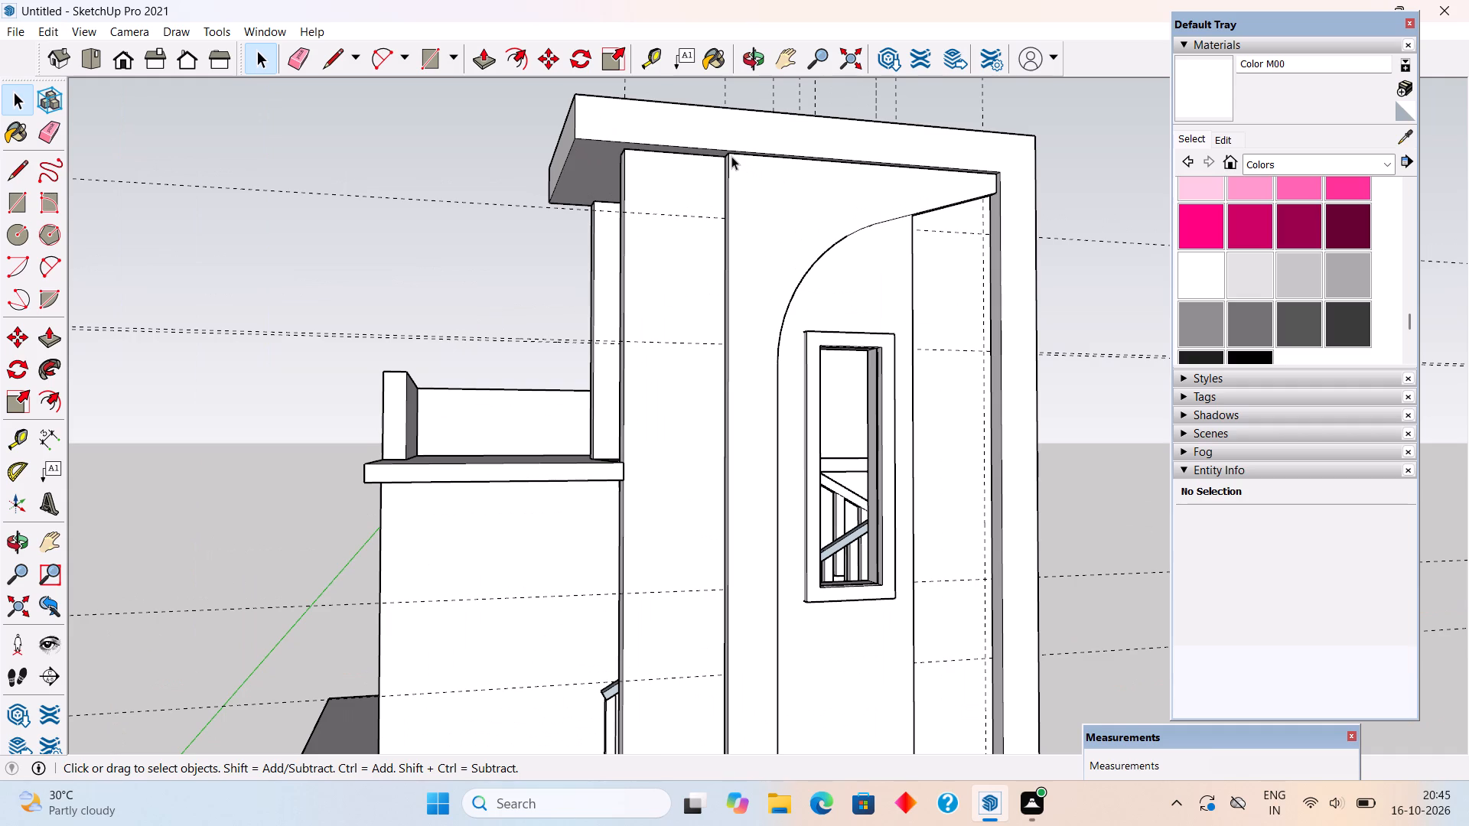
pyautogui.moveTo(726, 156); pyautogui.dragTo(768, 233, button='middle')
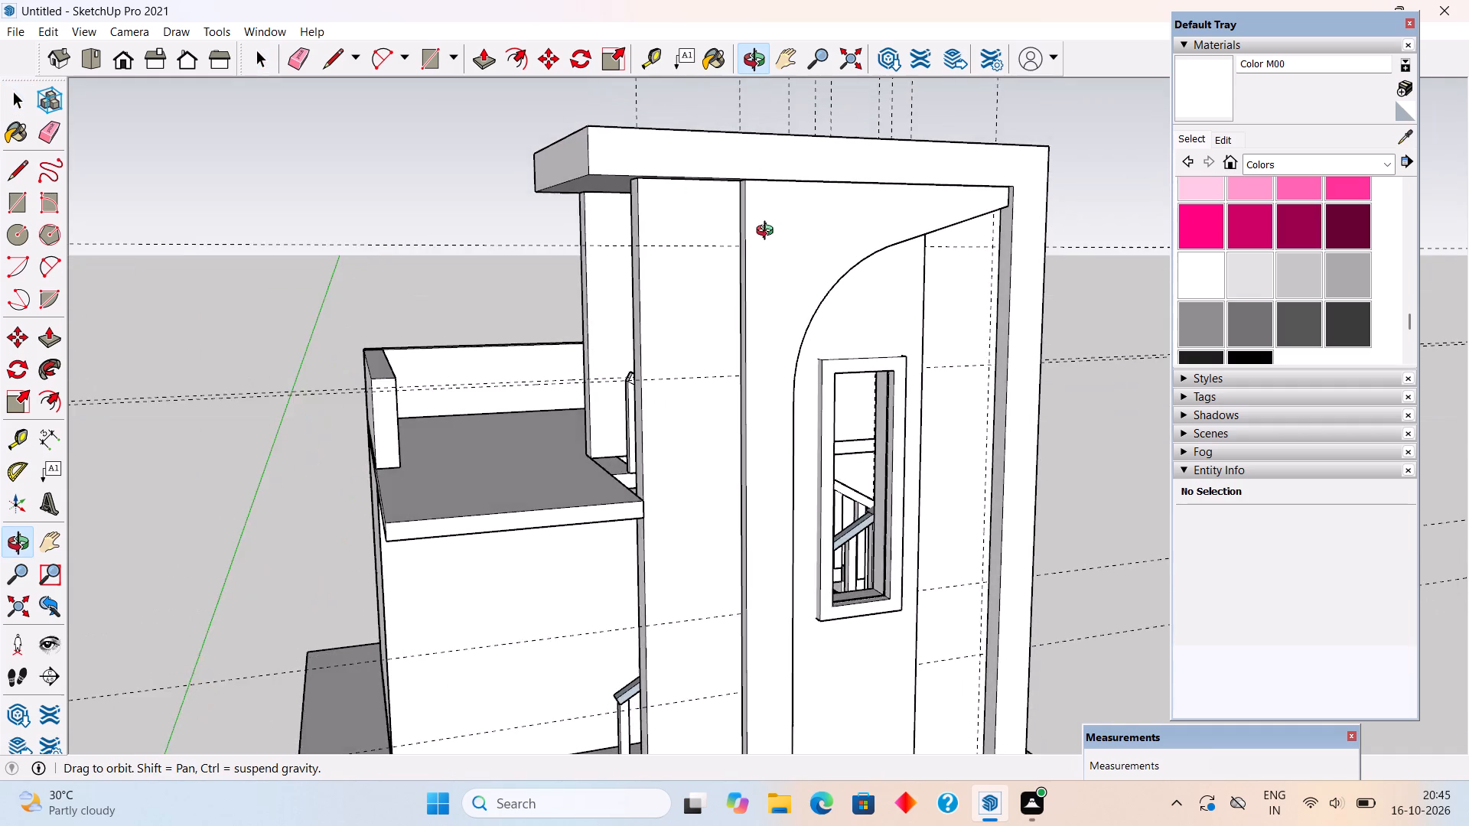
pyautogui.moveTo(768, 233); pyautogui.dragTo(822, 219, button='middle')
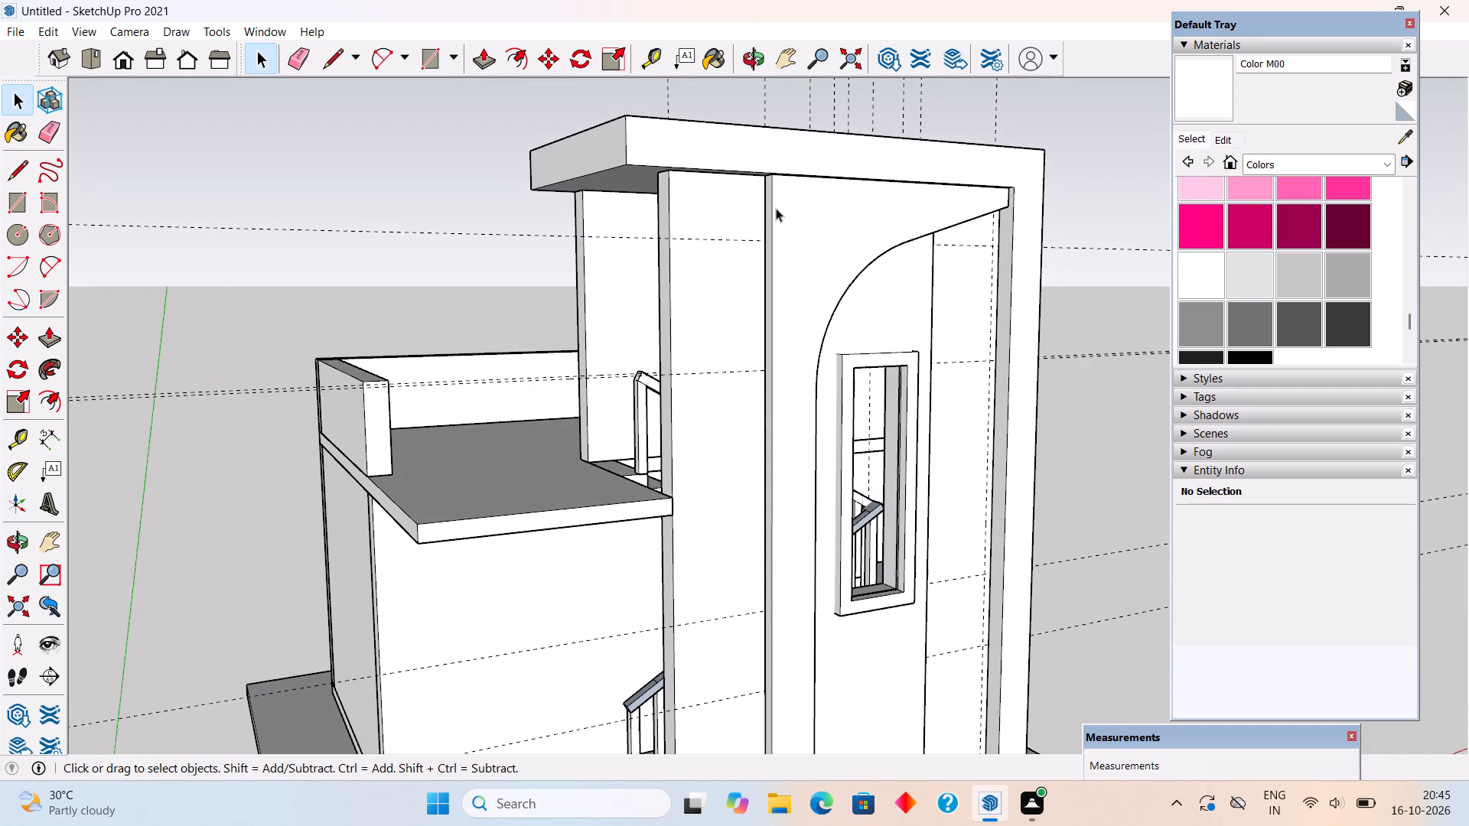
pyautogui.press('r')
pyautogui.scroll(6, 669, 175)
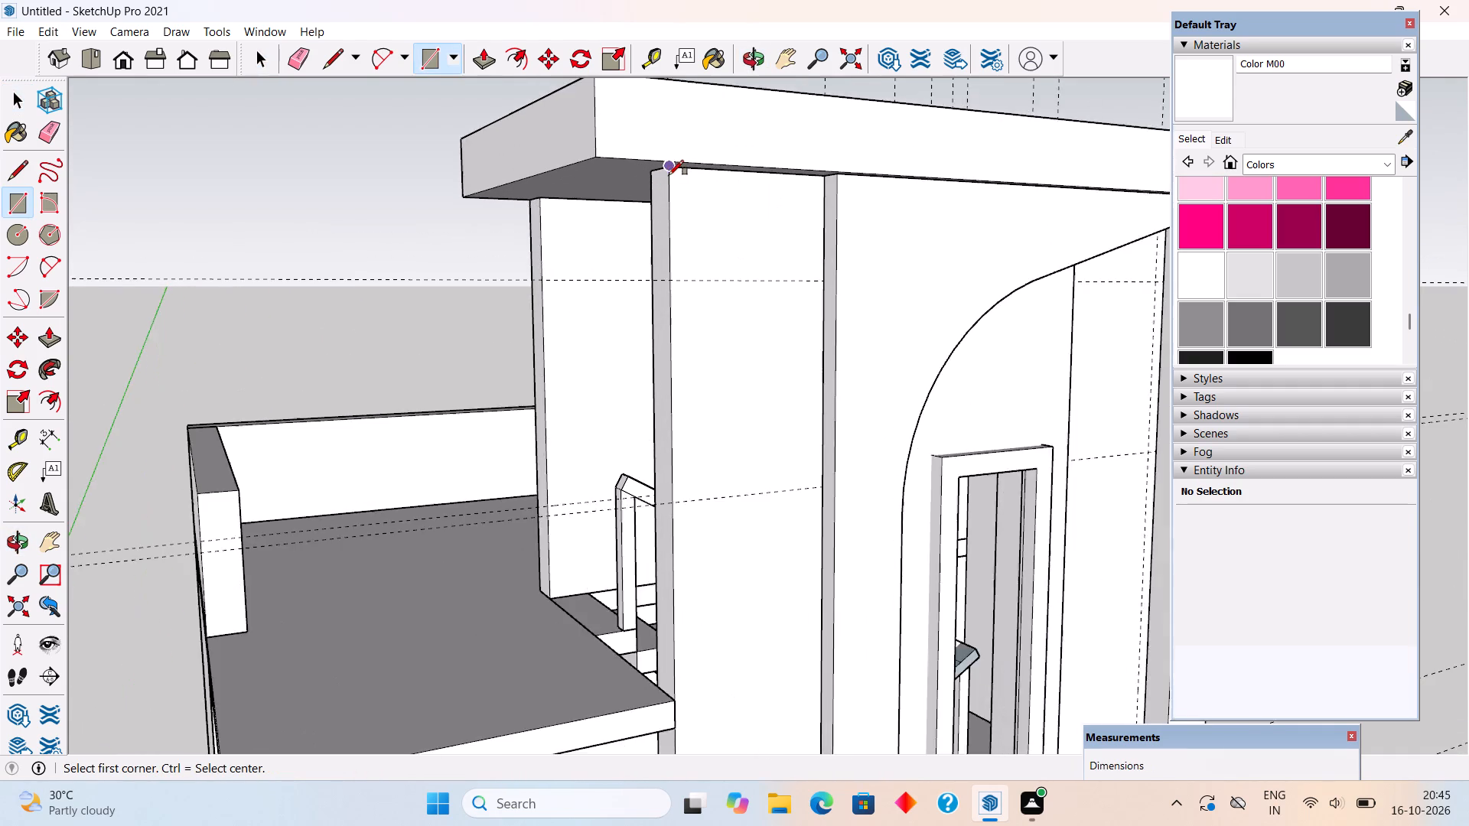
pyautogui.scroll(4, 669, 175)
pyautogui.click(672, 163)
pyautogui.scroll(-7, 810, 288)
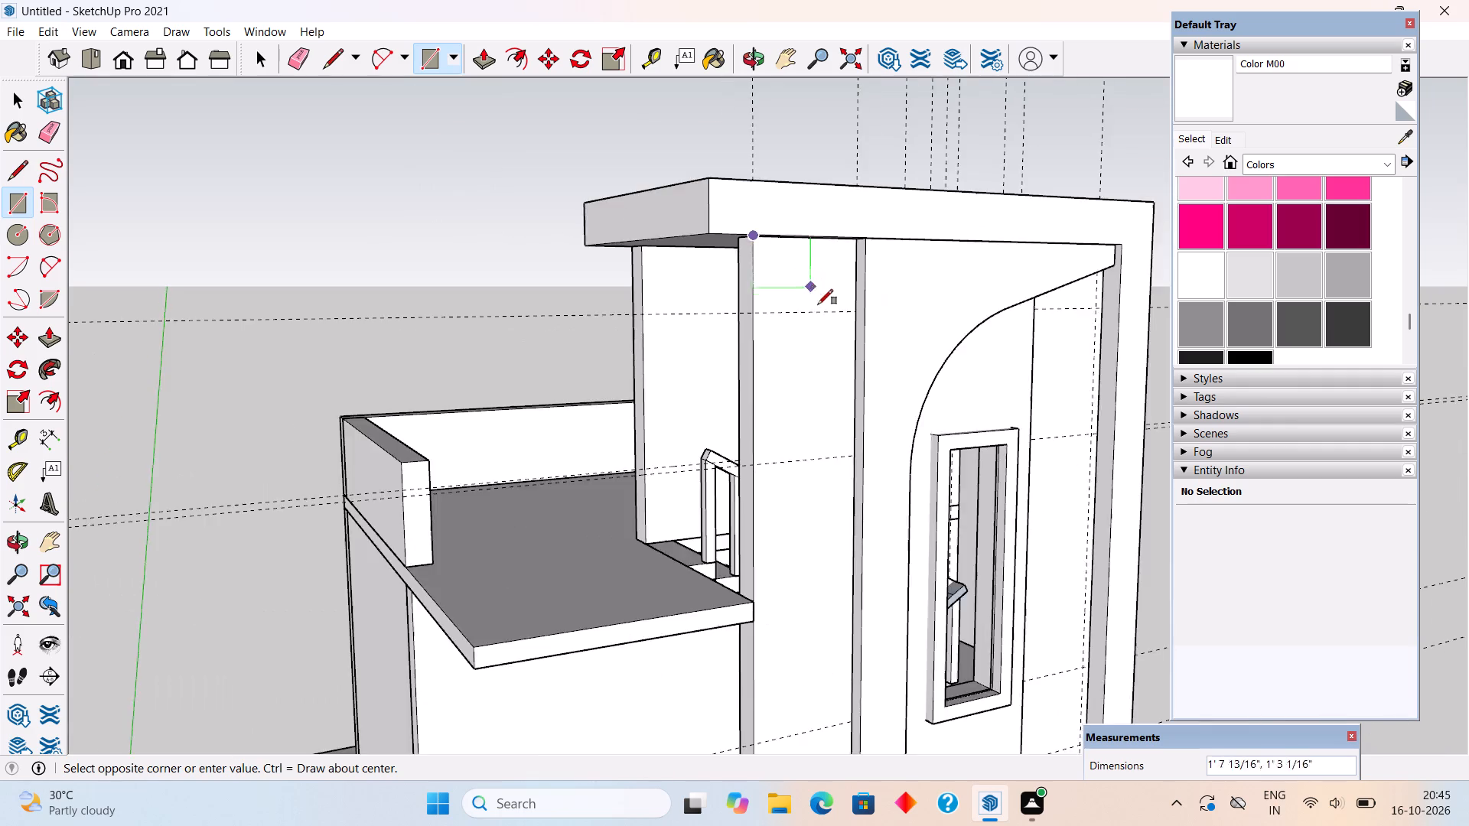
pyautogui.scroll(-11, 818, 304)
pyautogui.scroll(14, 837, 619)
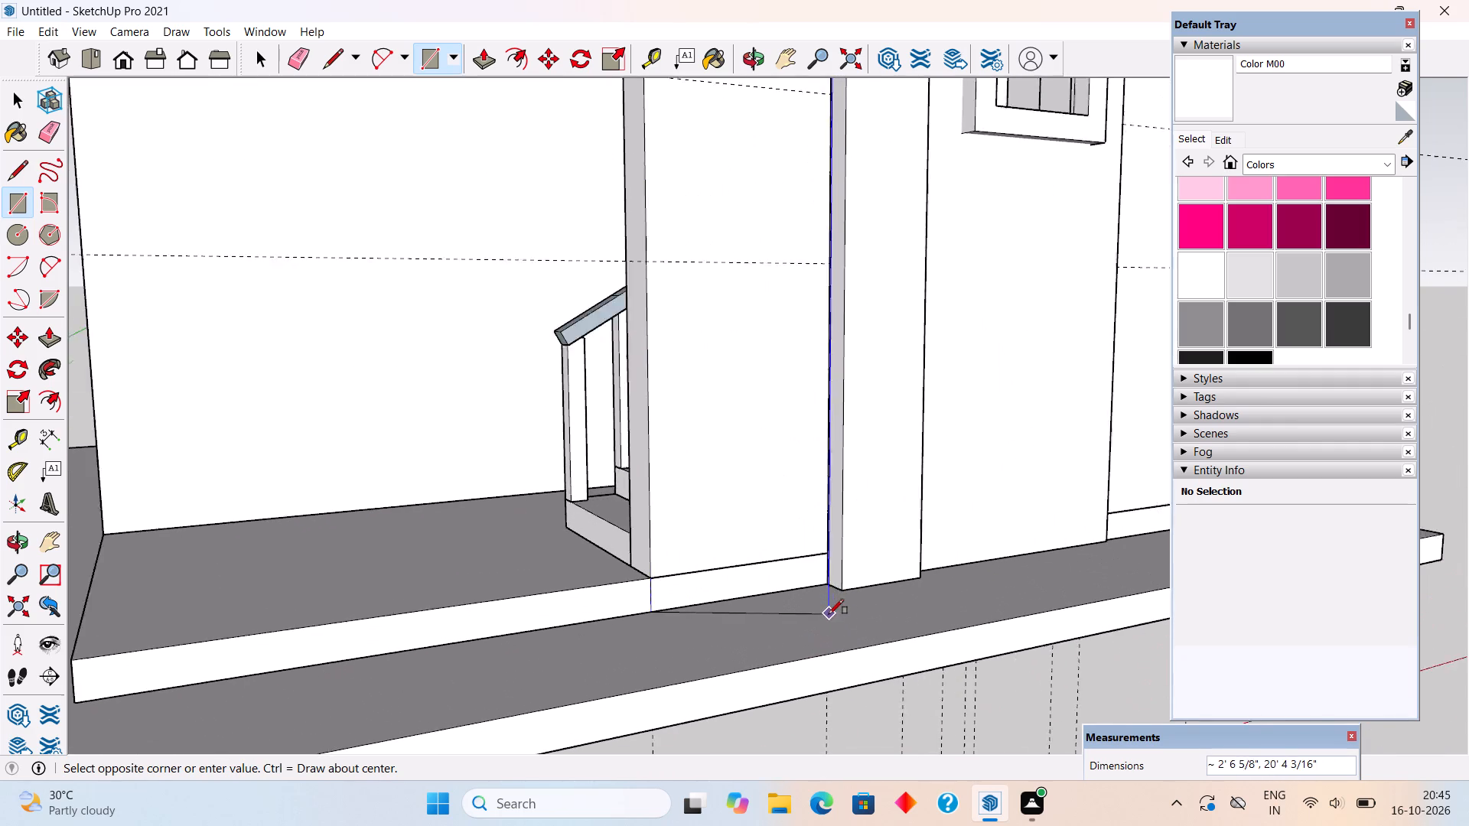
pyautogui.scroll(2, 829, 614)
pyautogui.click(828, 575)
# Push/Pull the new wall rectangle 5" outward, flush with the curved border's front face.
pyautogui.press('p')
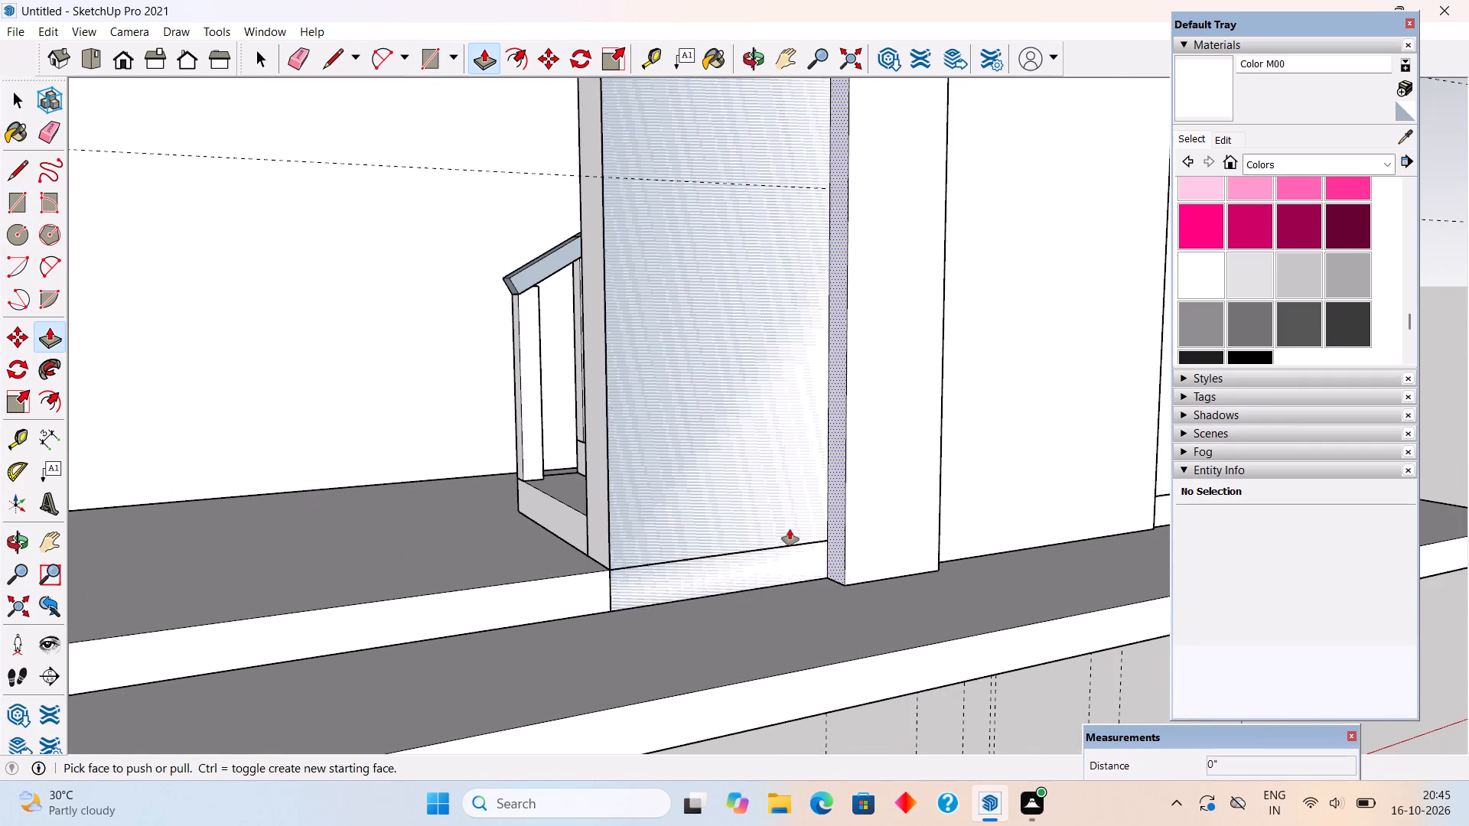
pyautogui.click(790, 529)
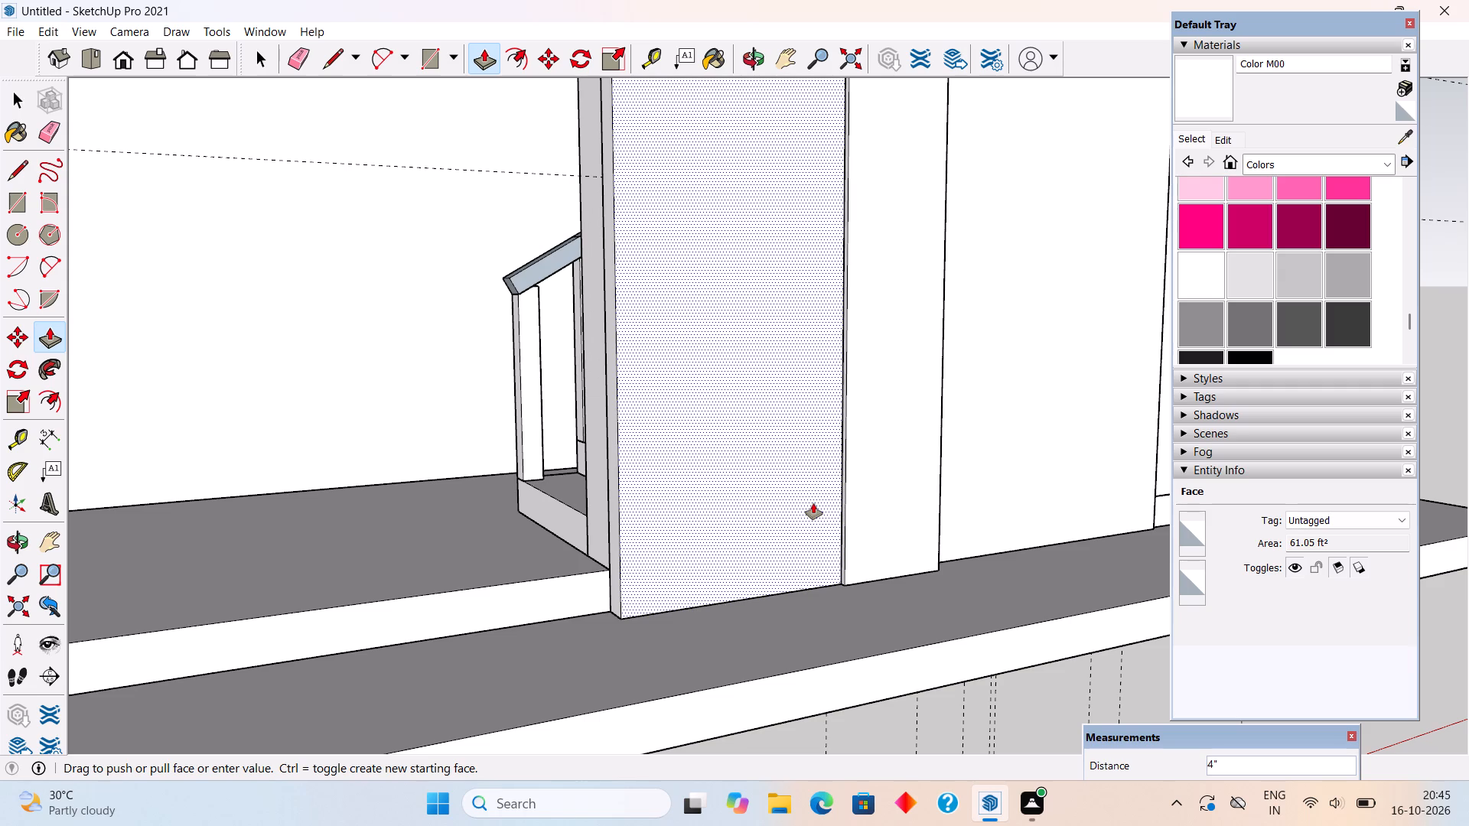
pyautogui.moveTo(931, 439); pyautogui.dragTo(601, 427, button='middle')
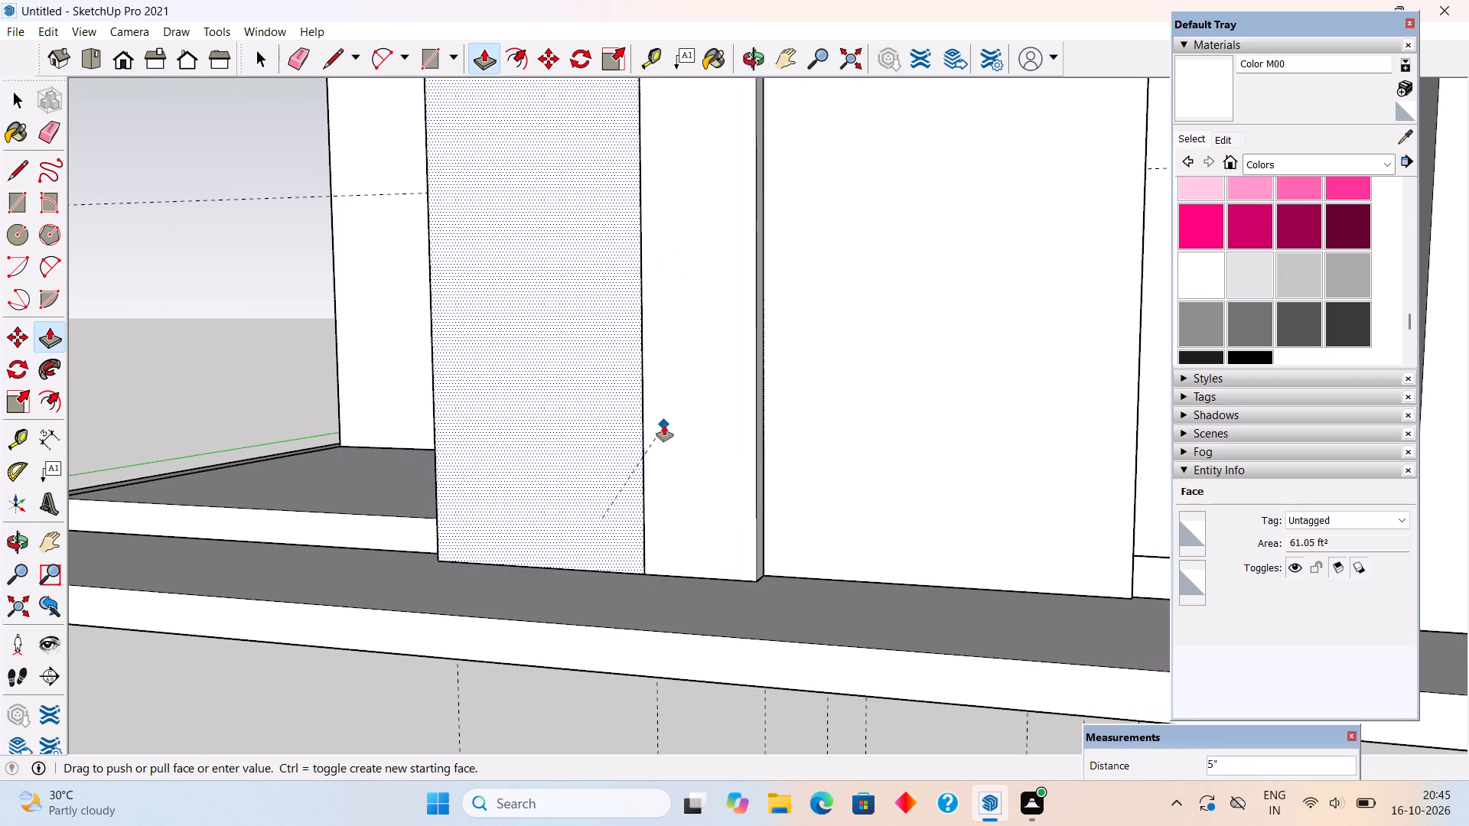
pyautogui.click(665, 425)
# Select all connected geometry of the raised border panel and make it a group.
pyautogui.press('space')
pyautogui.tripleClick(620, 425)
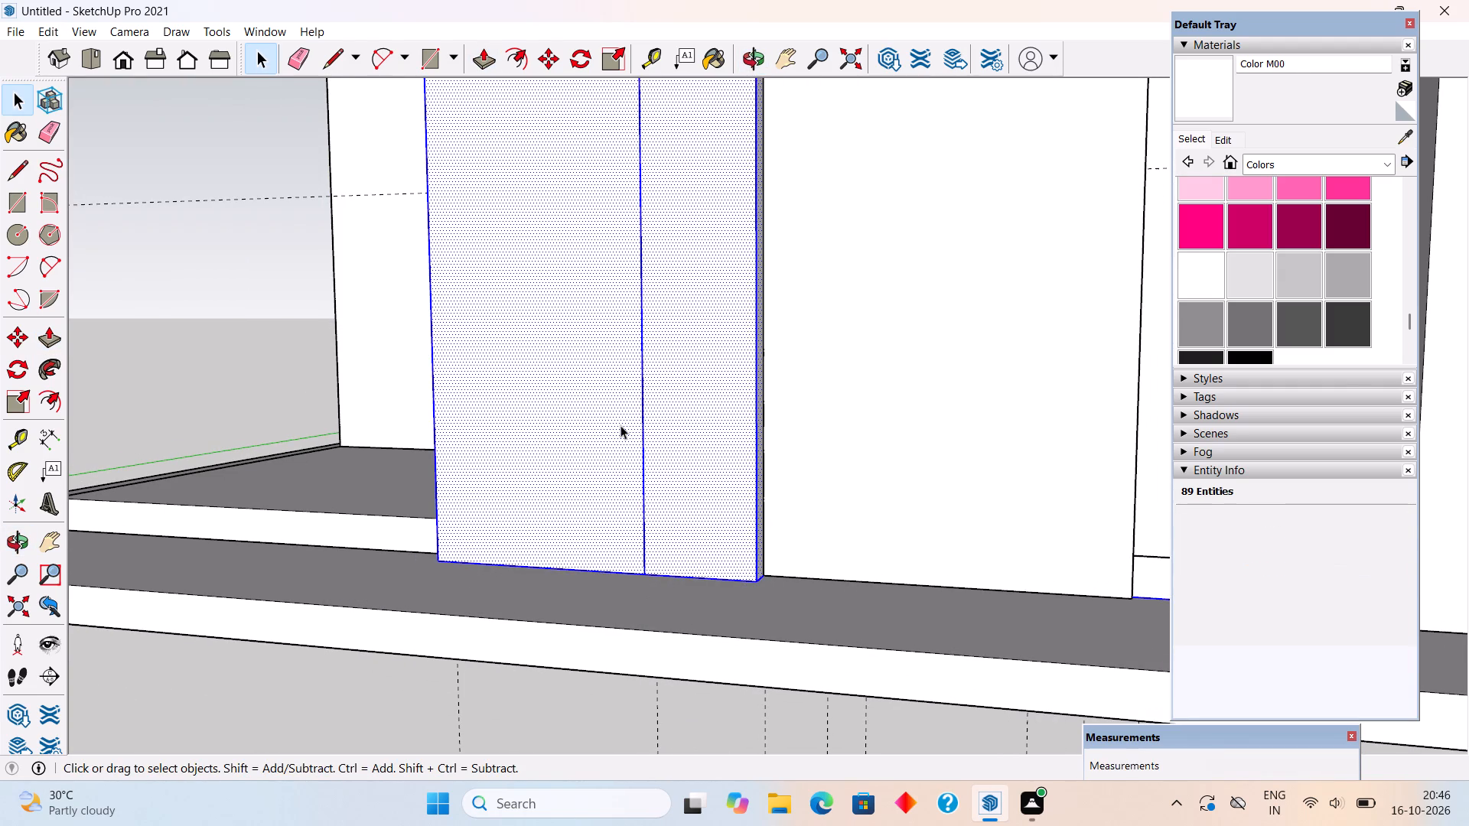
pyautogui.scroll(-10, 620, 425)
pyautogui.rightClick(620, 425)
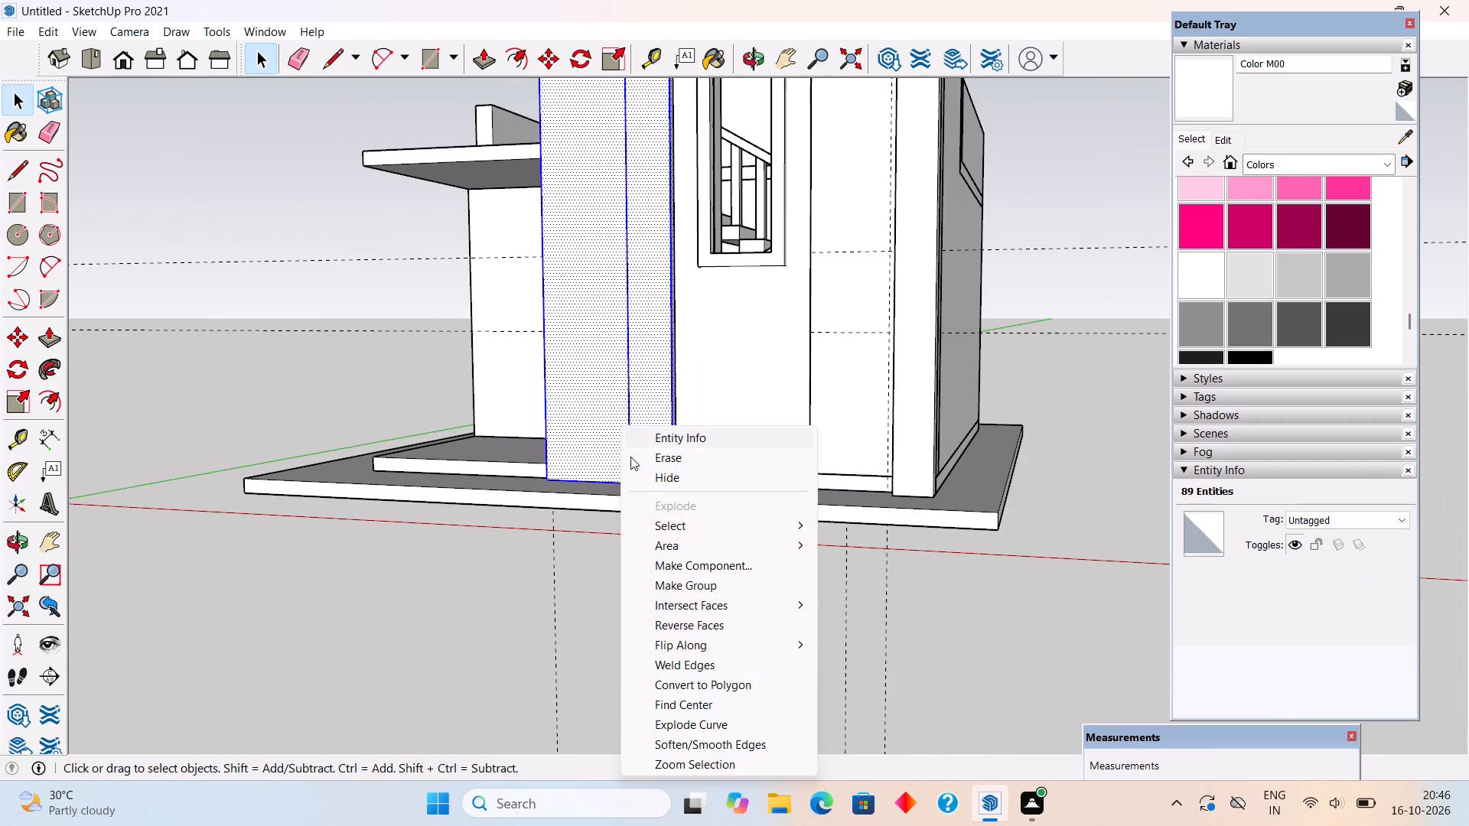
pyautogui.click(667, 587)
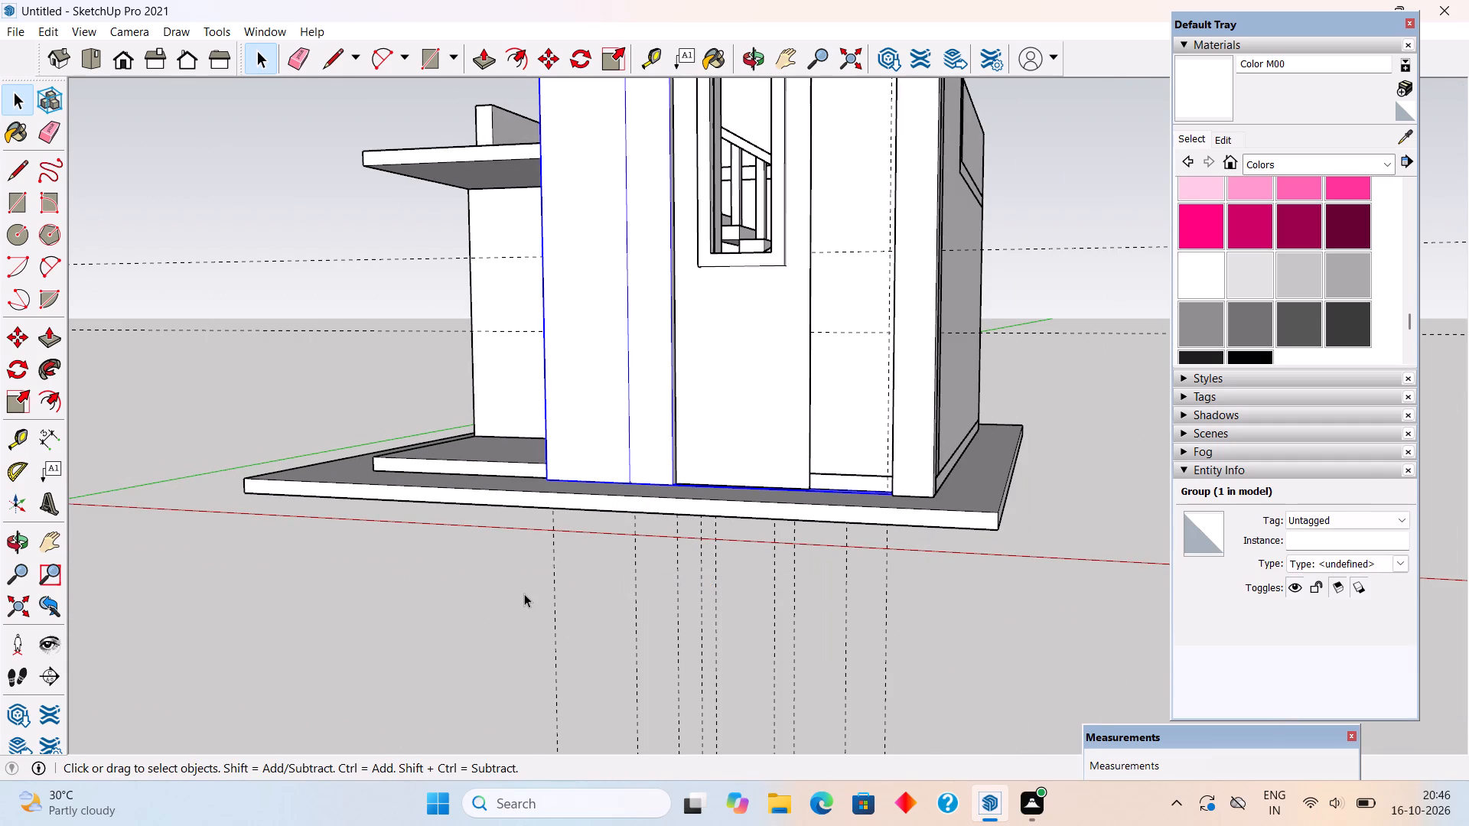
pyautogui.click(524, 593)
# Open the tower's roof frame group, Push/Pull its front face 3" outward, and close the group.
pyautogui.moveTo(327, 423); pyautogui.dragTo(558, 565, button='middle')
pyautogui.scroll(-5, 558, 565)
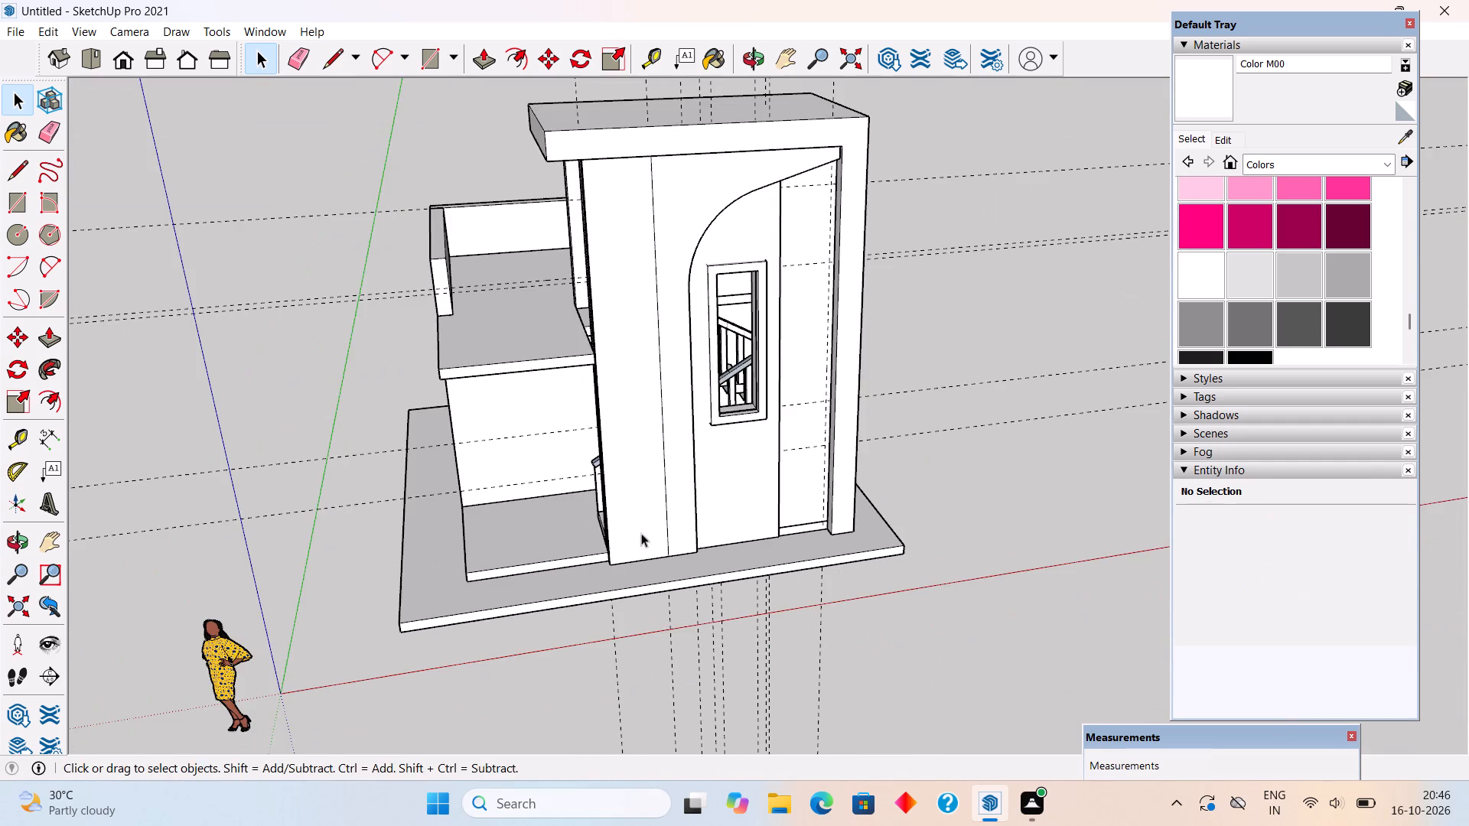
pyautogui.moveTo(667, 499); pyautogui.dragTo(812, 395, button='middle')
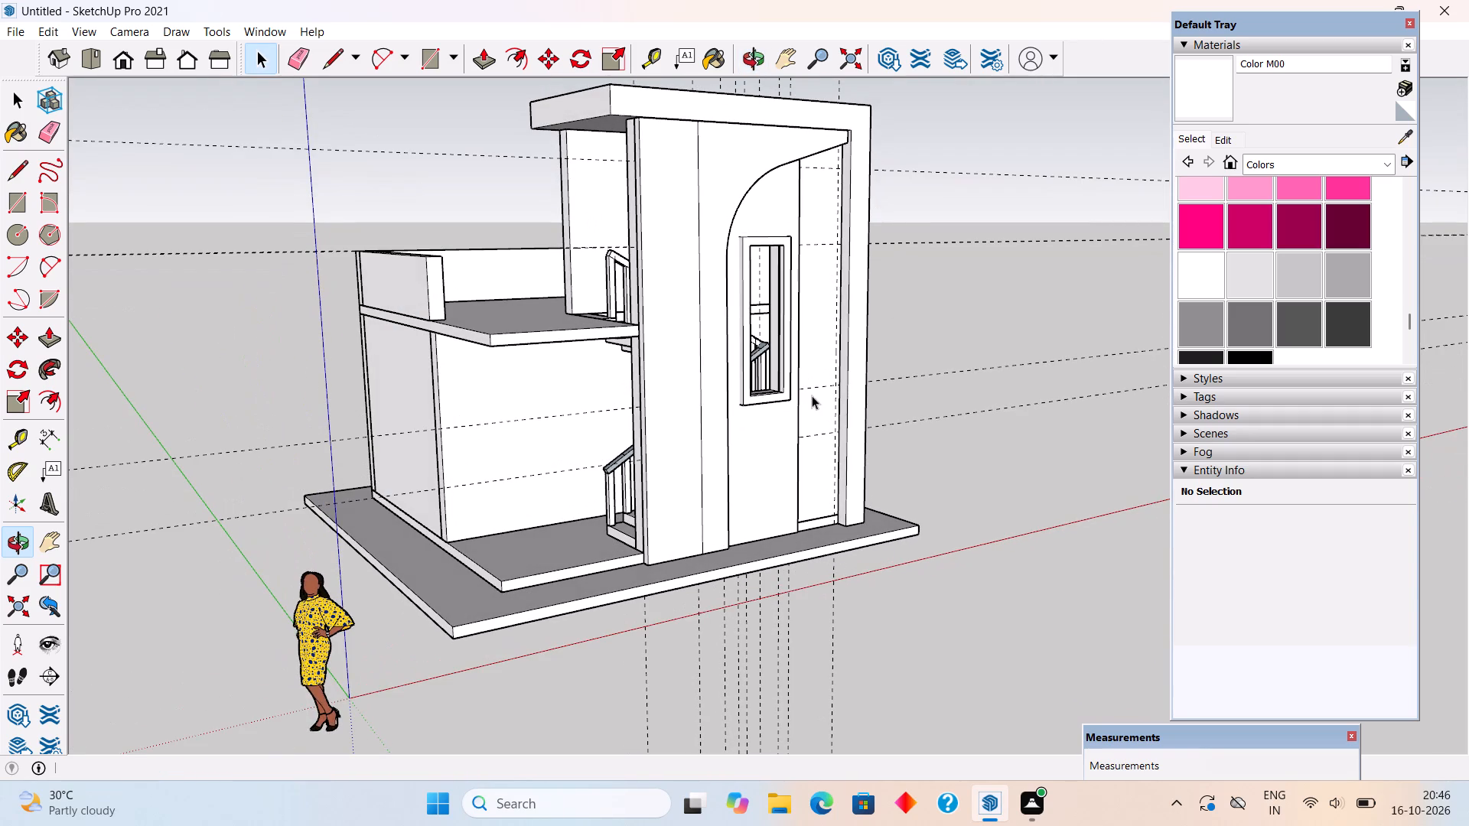
pyautogui.scroll(3, 731, 292)
pyautogui.moveTo(659, 417); pyautogui.dragTo(578, 526, button='middle')
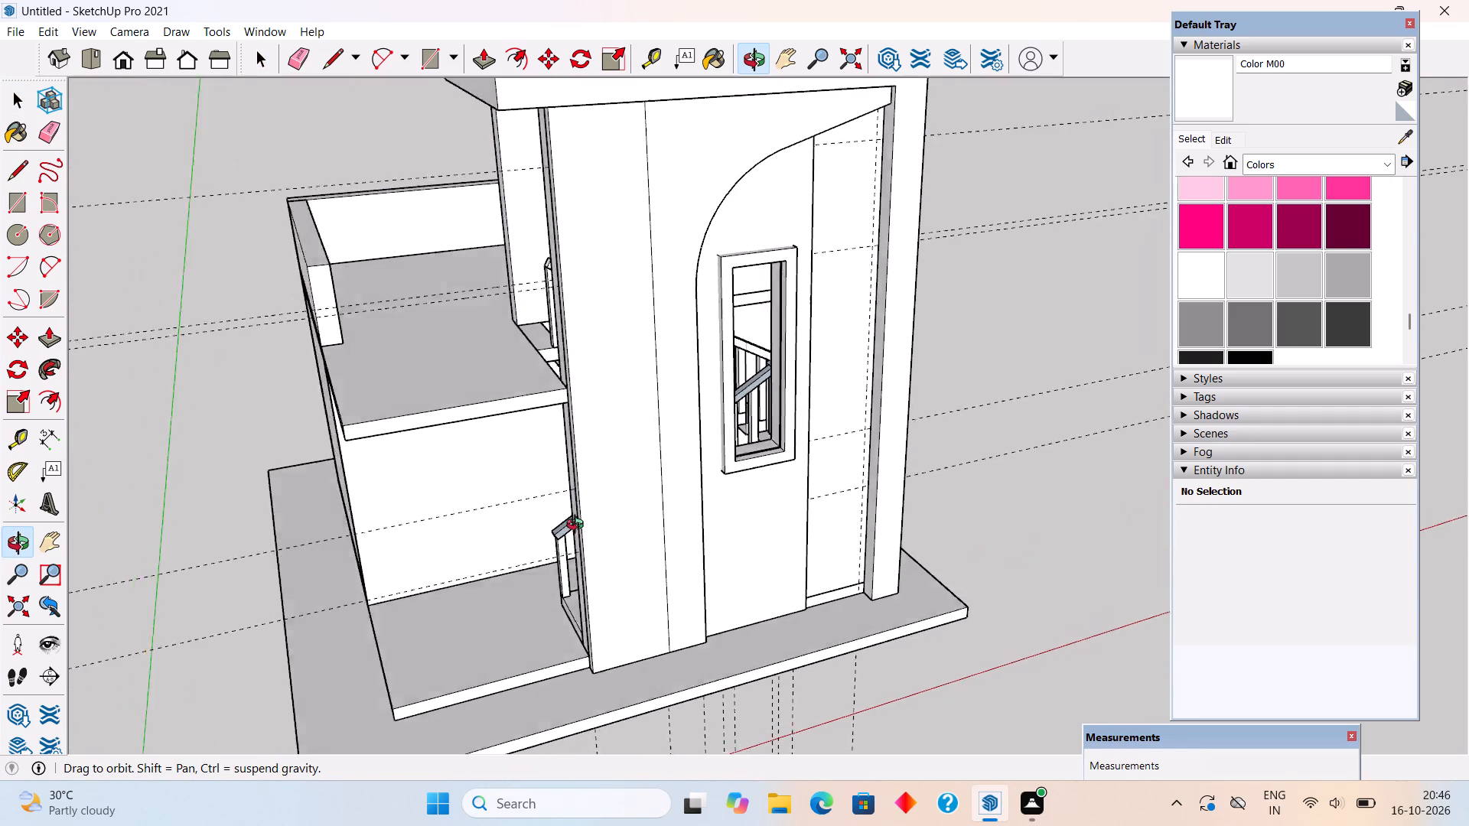
pyautogui.moveTo(578, 526); pyautogui.dragTo(563, 517, button='middle')
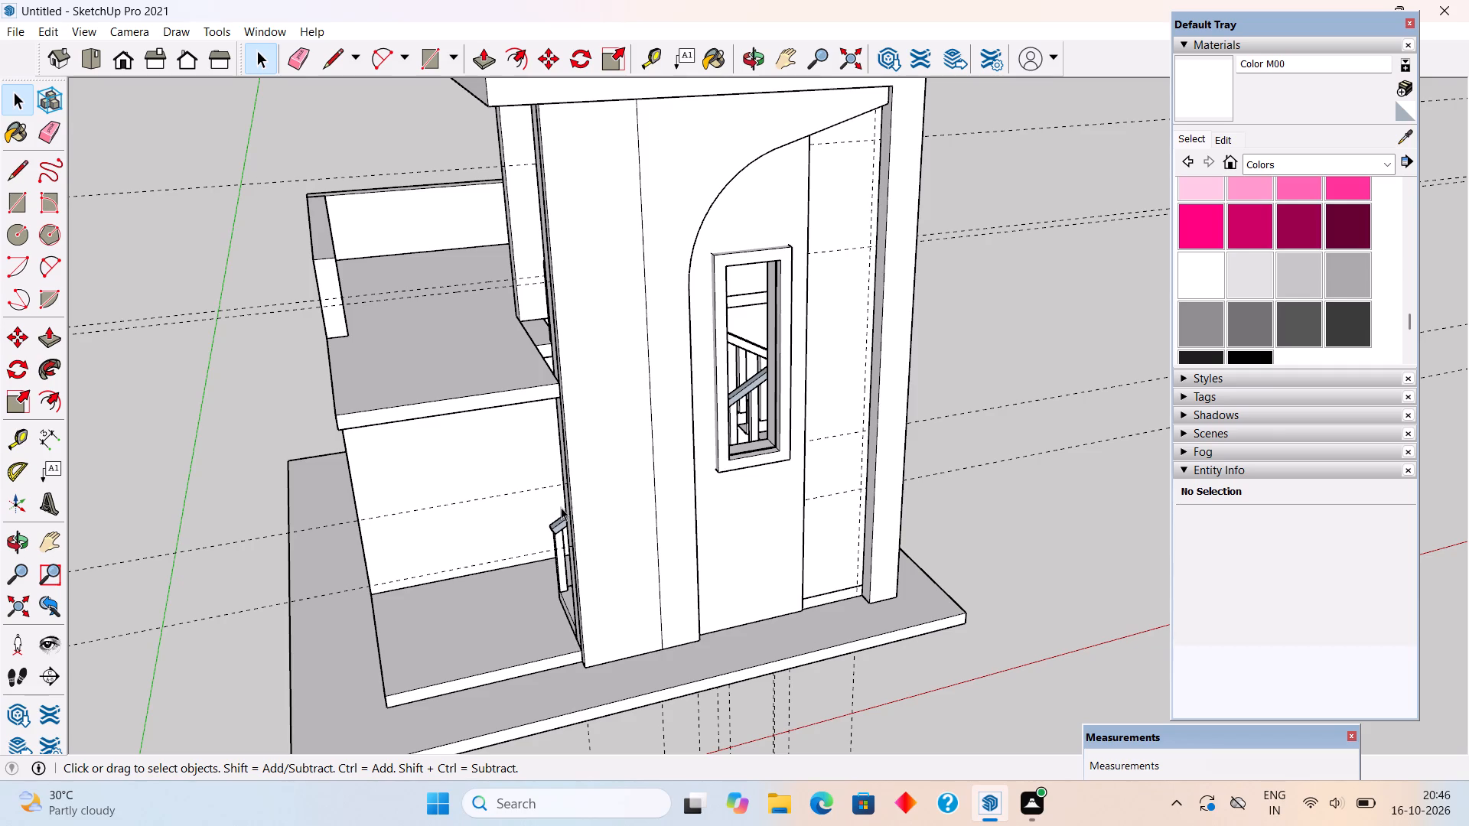
pyautogui.scroll(-9, 549, 500)
pyautogui.scroll(5, 748, 203)
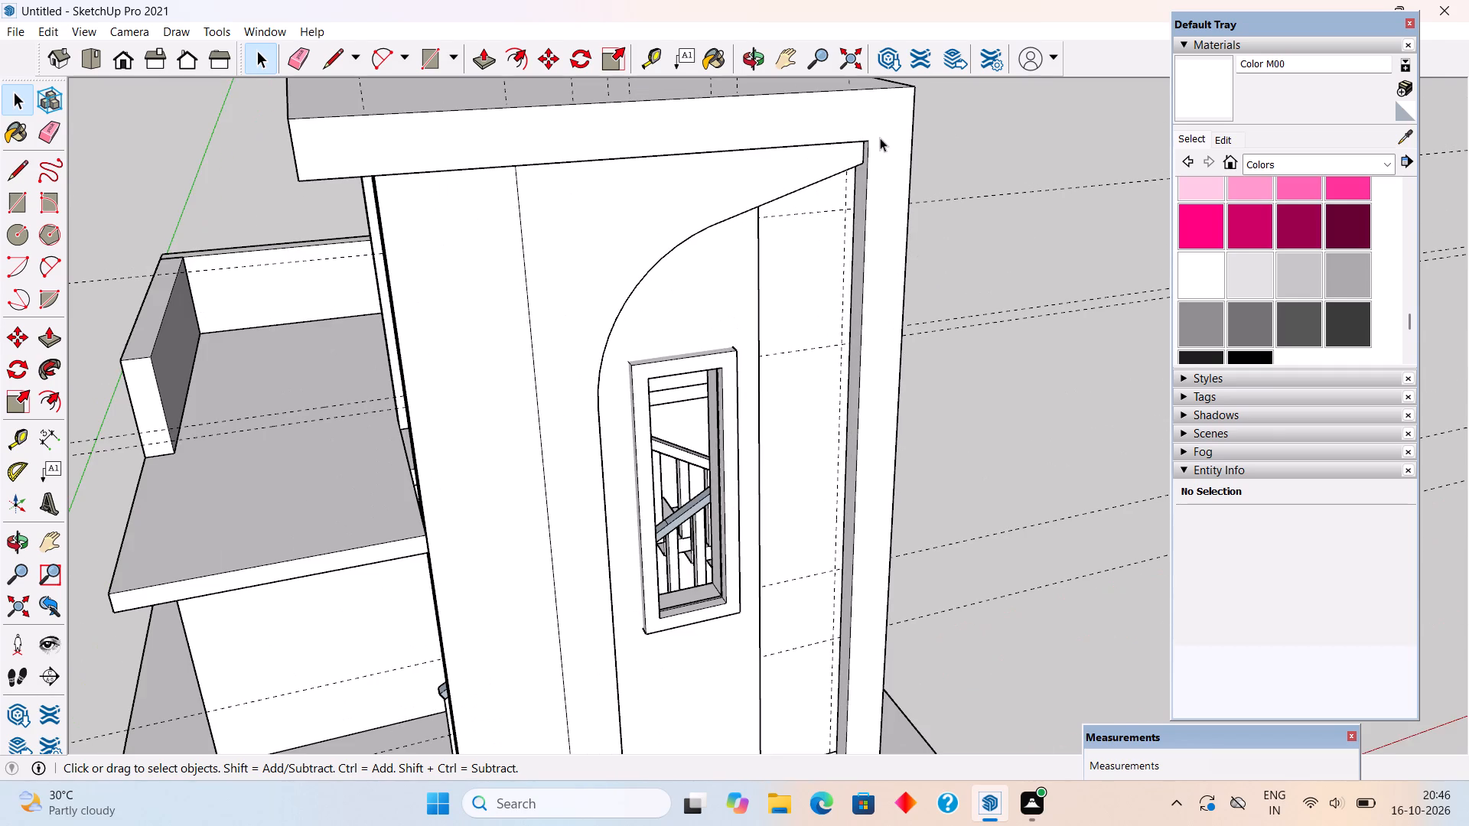
pyautogui.tripleClick(880, 134)
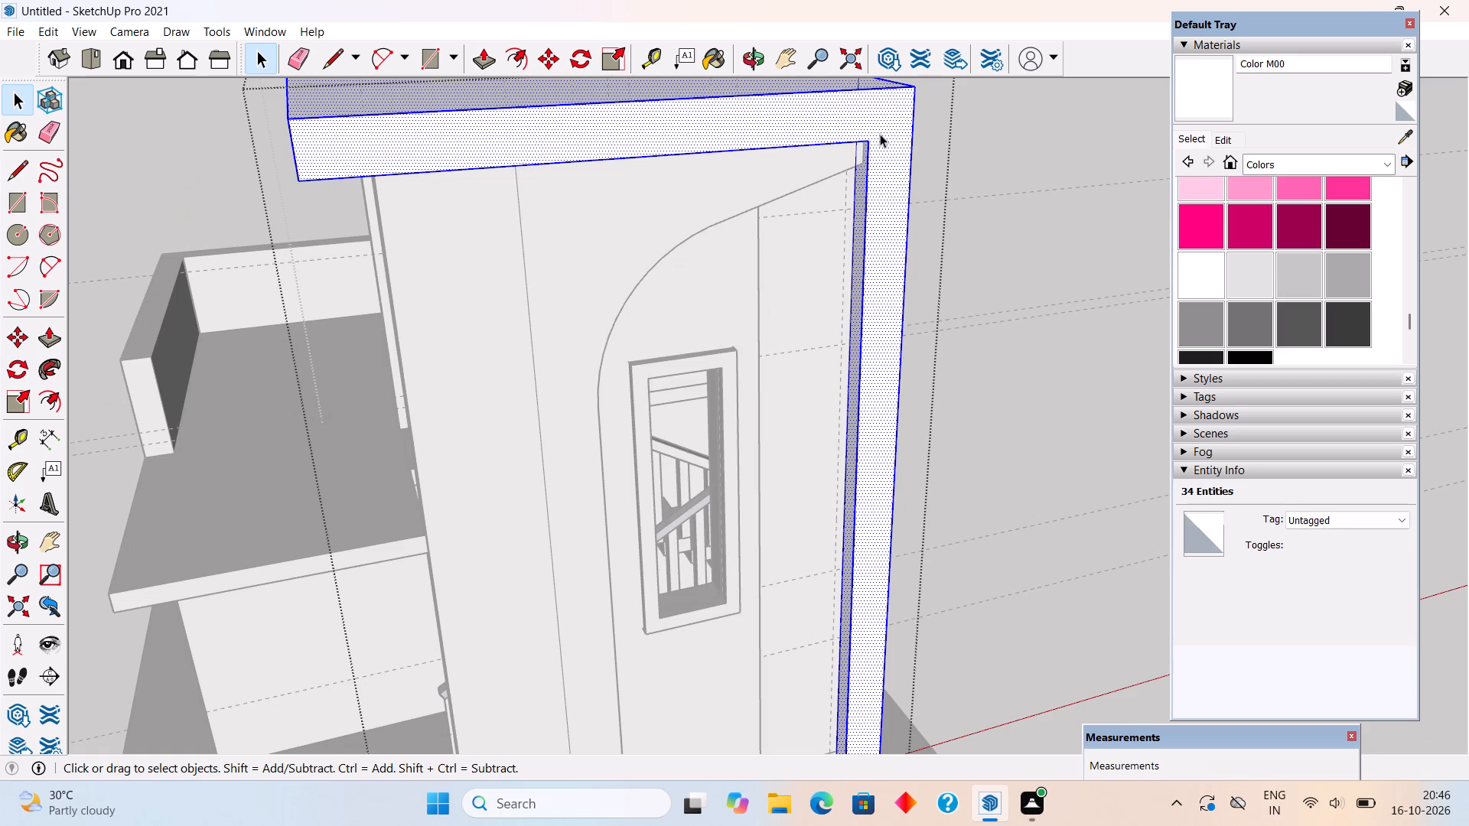
pyautogui.press('p')
pyautogui.click(899, 139)
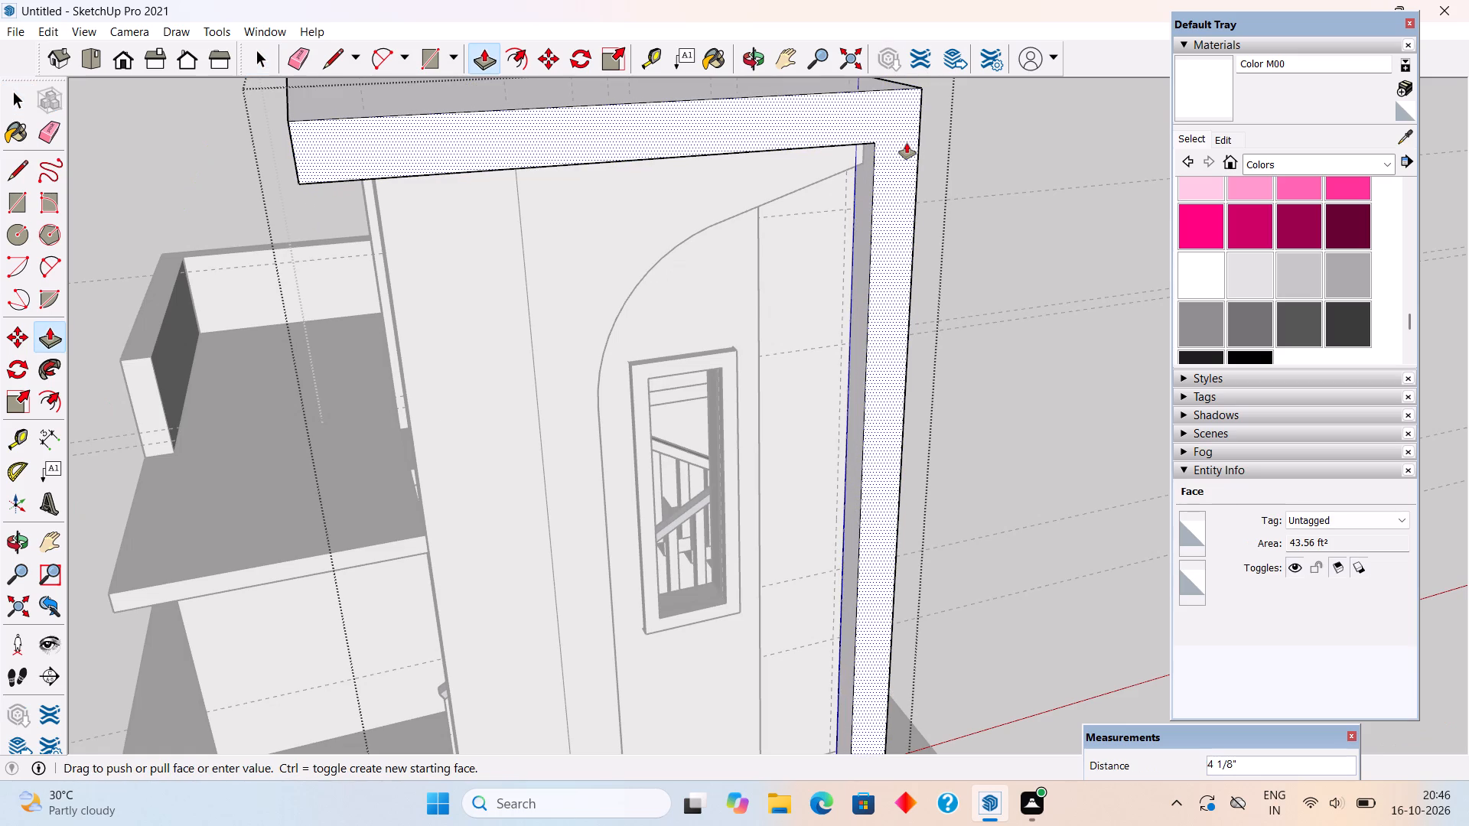
pyautogui.write('3"')
pyautogui.press('Return')
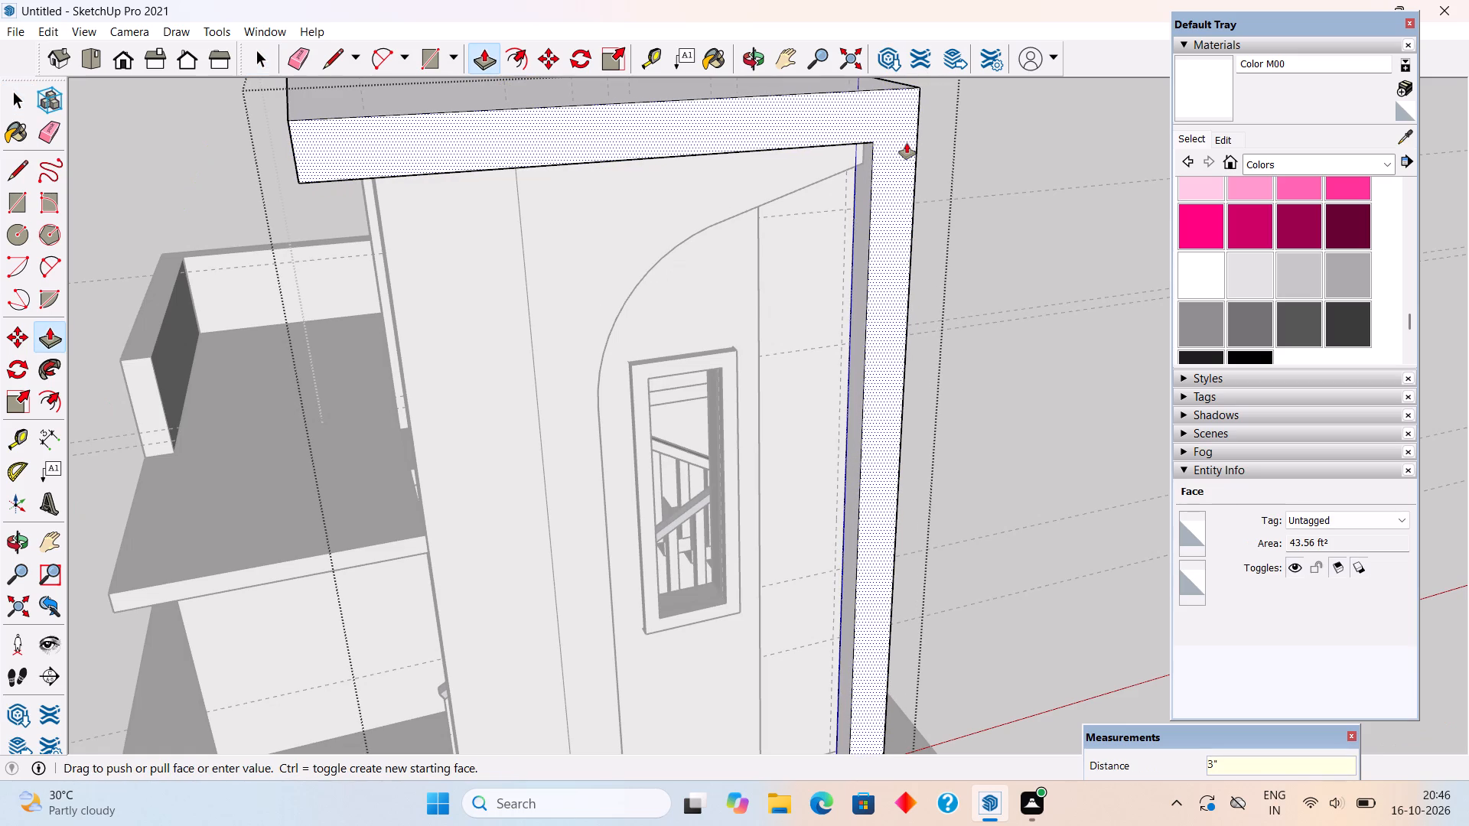
pyautogui.press('space')
pyautogui.click(998, 167)
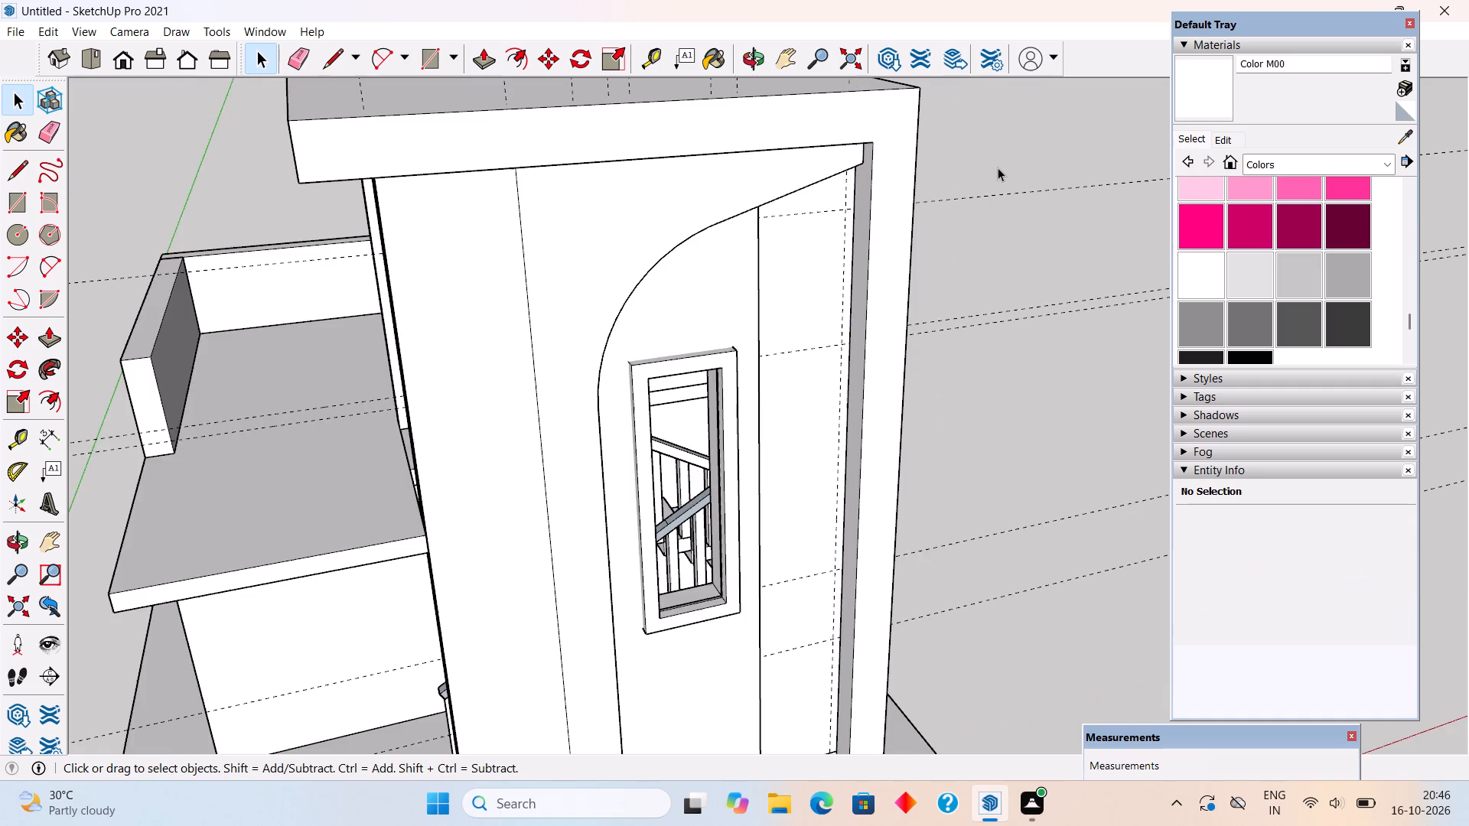
# Place a vertical guide 1" in from the raised panel's balcony-side edge.
pyautogui.scroll(-4, 916, 249)
pyautogui.moveTo(677, 231); pyautogui.dragTo(572, 106, button='middle')
pyautogui.scroll(5, 547, 187)
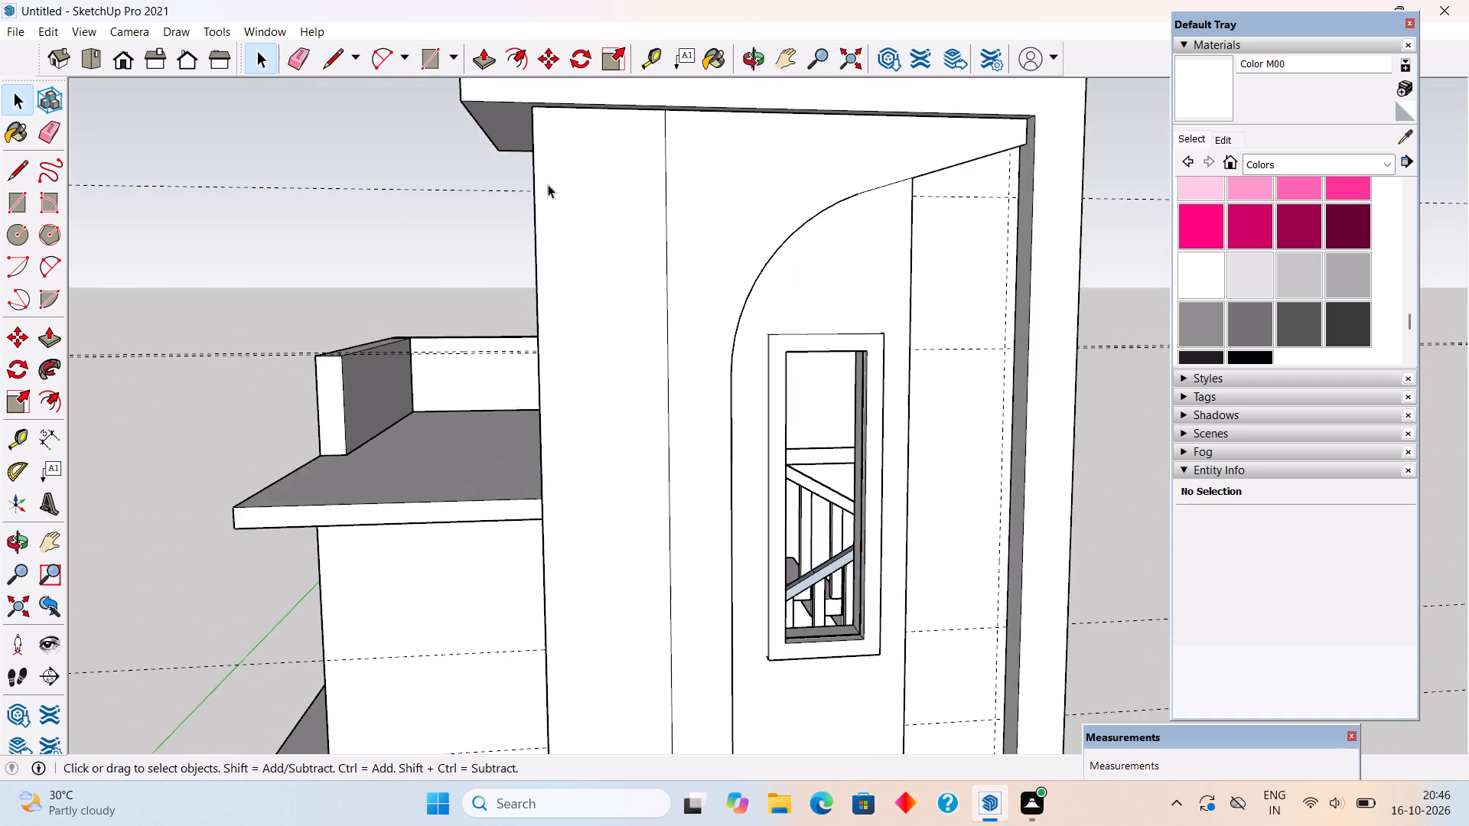
pyautogui.scroll(2, 555, 151)
pyautogui.press('t')
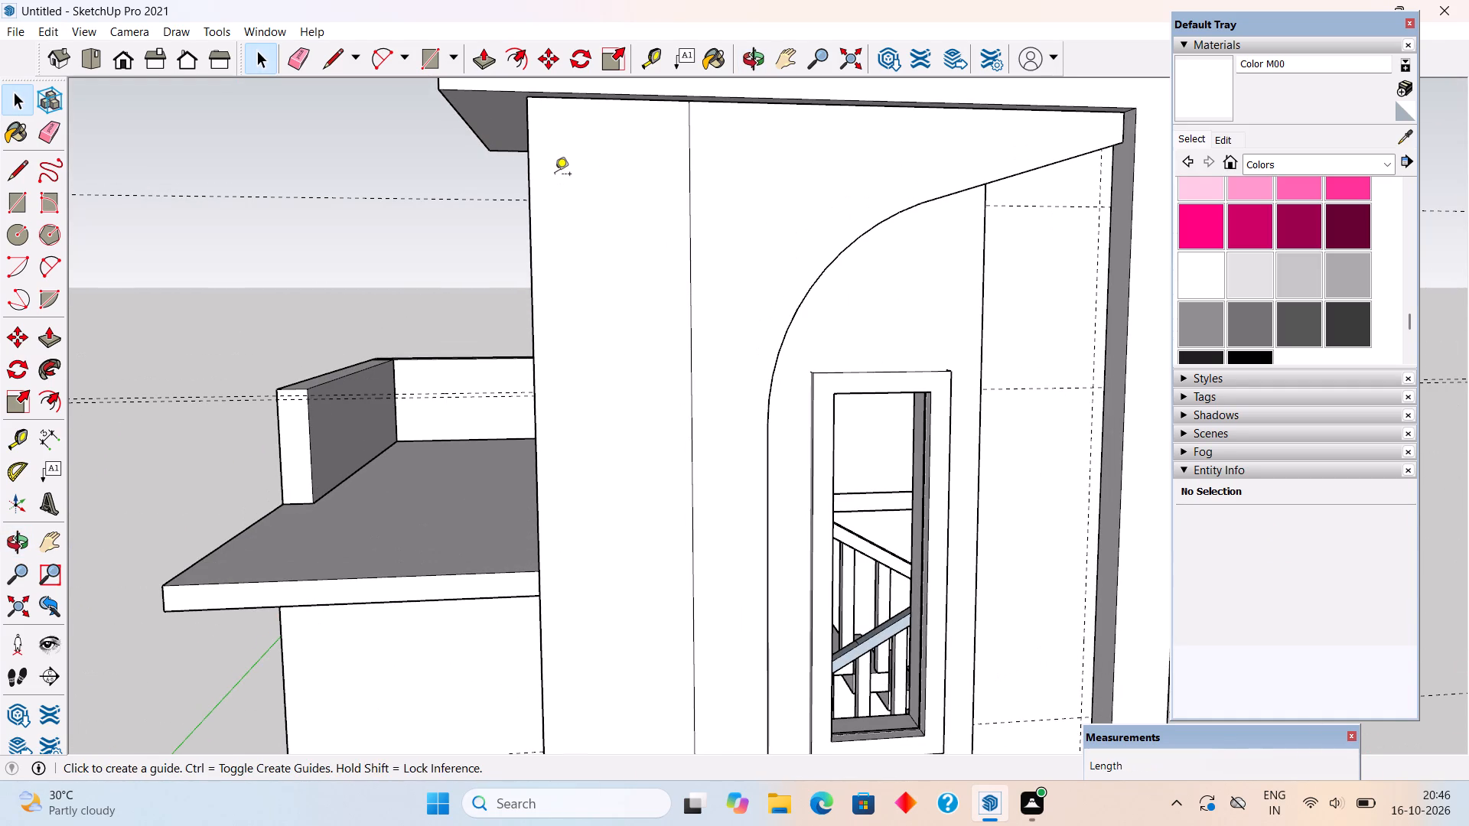
pyautogui.click(527, 274)
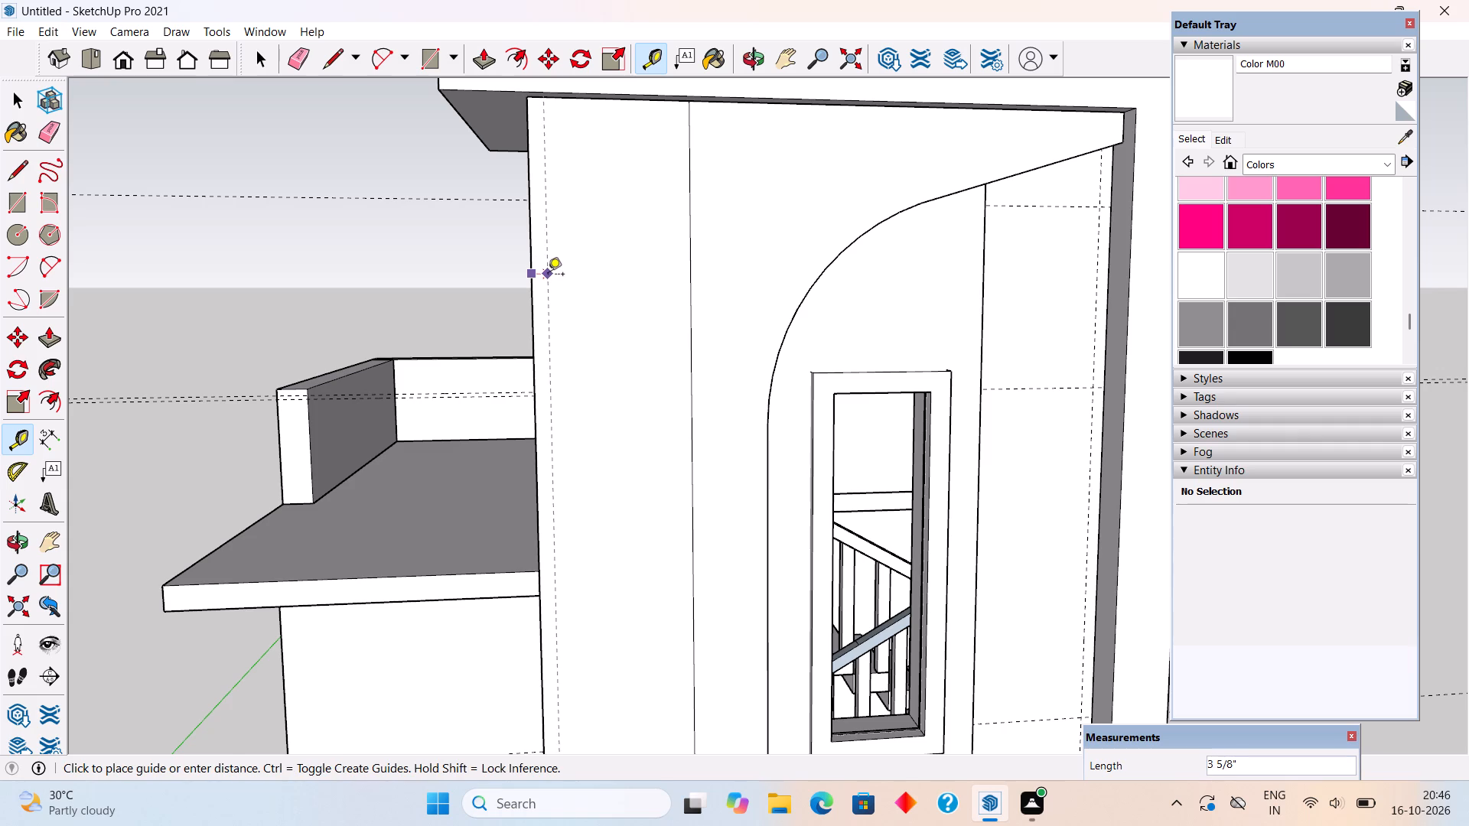
pyautogui.write('1"')
pyautogui.press('Return')
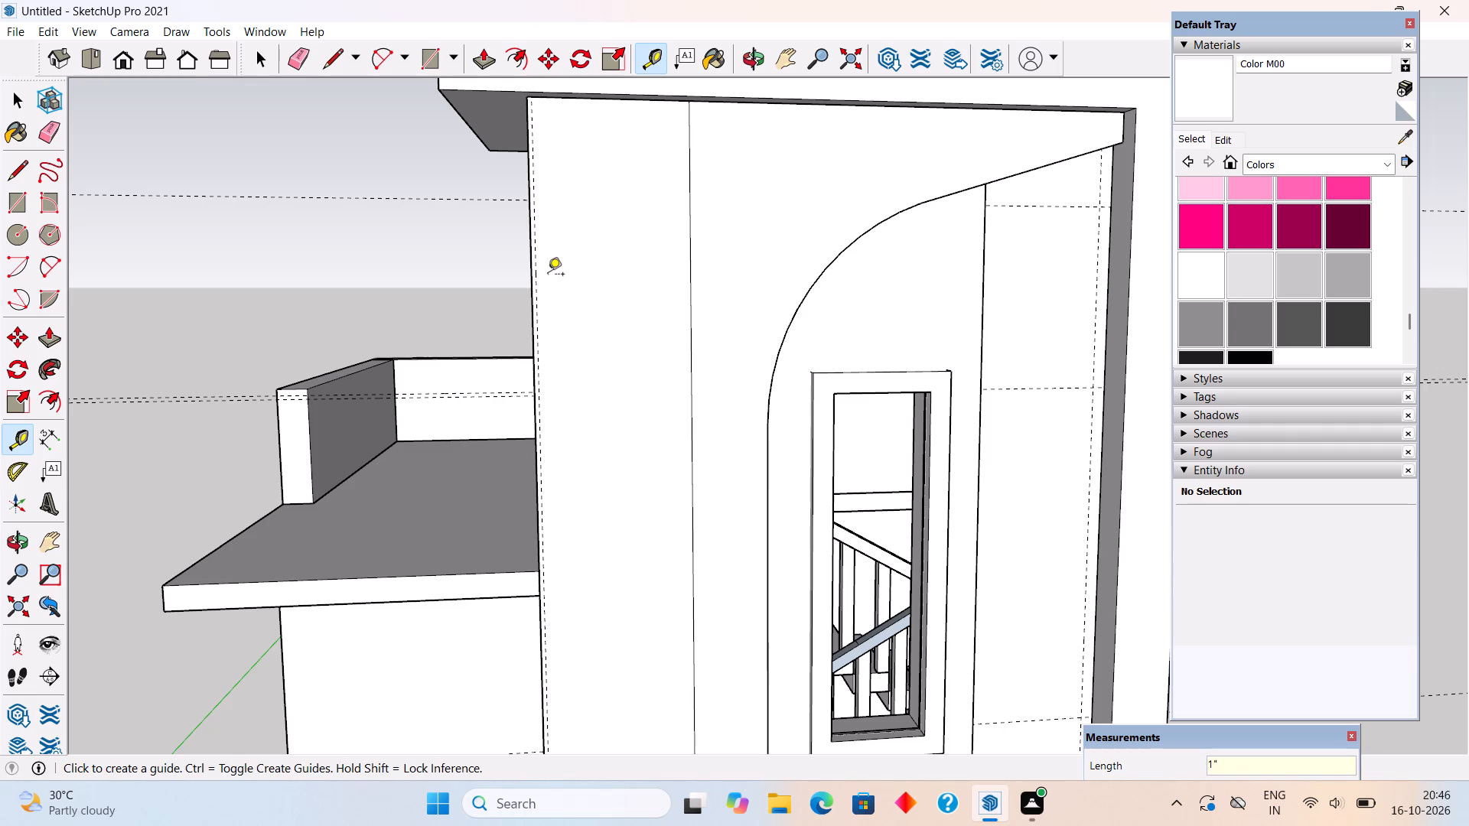
# Place a second vertical guide 2" farther in from the first guide on the raised panel.
pyautogui.scroll(4, 548, 275)
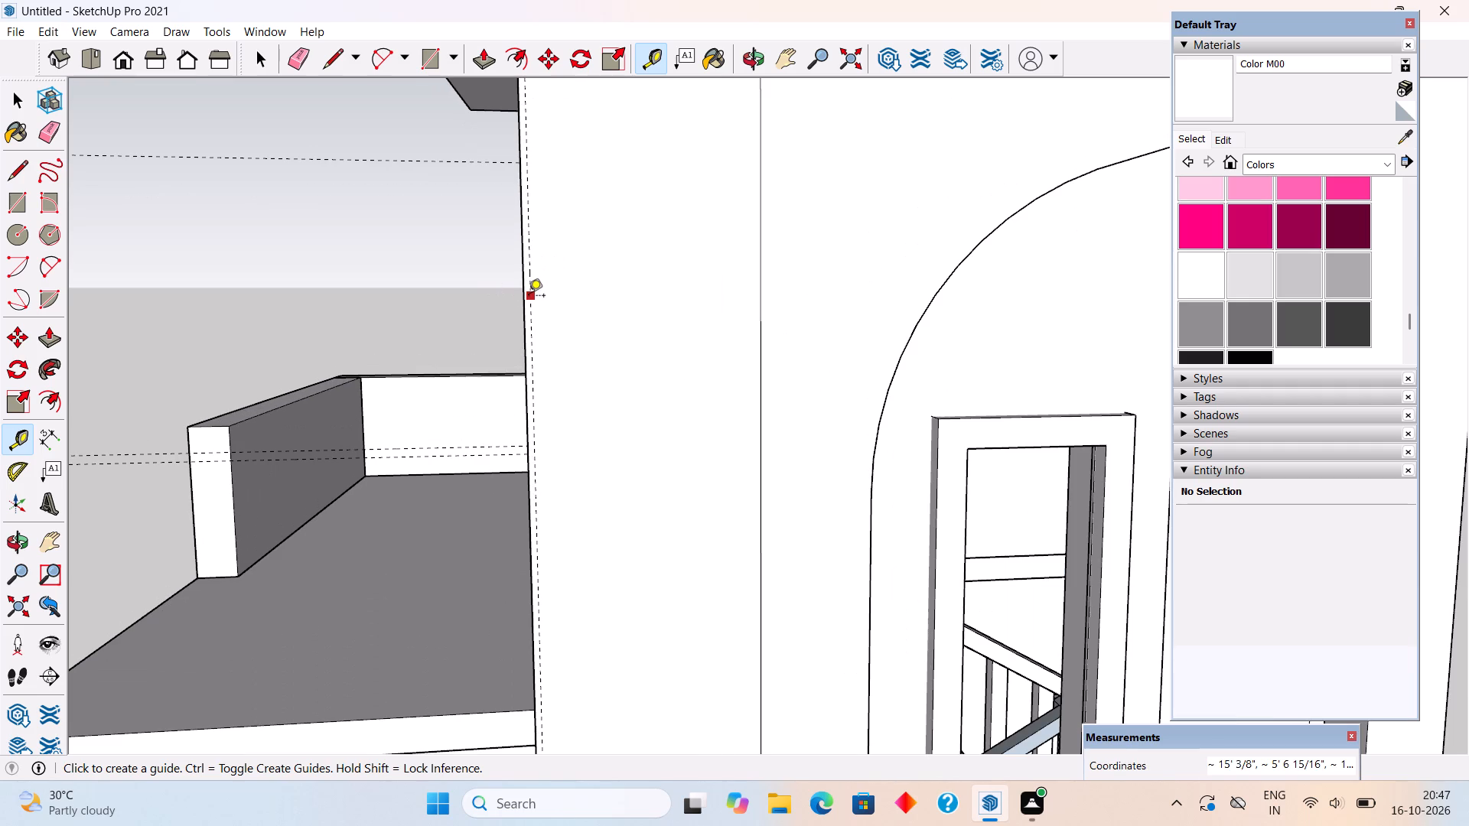
pyautogui.click(529, 297)
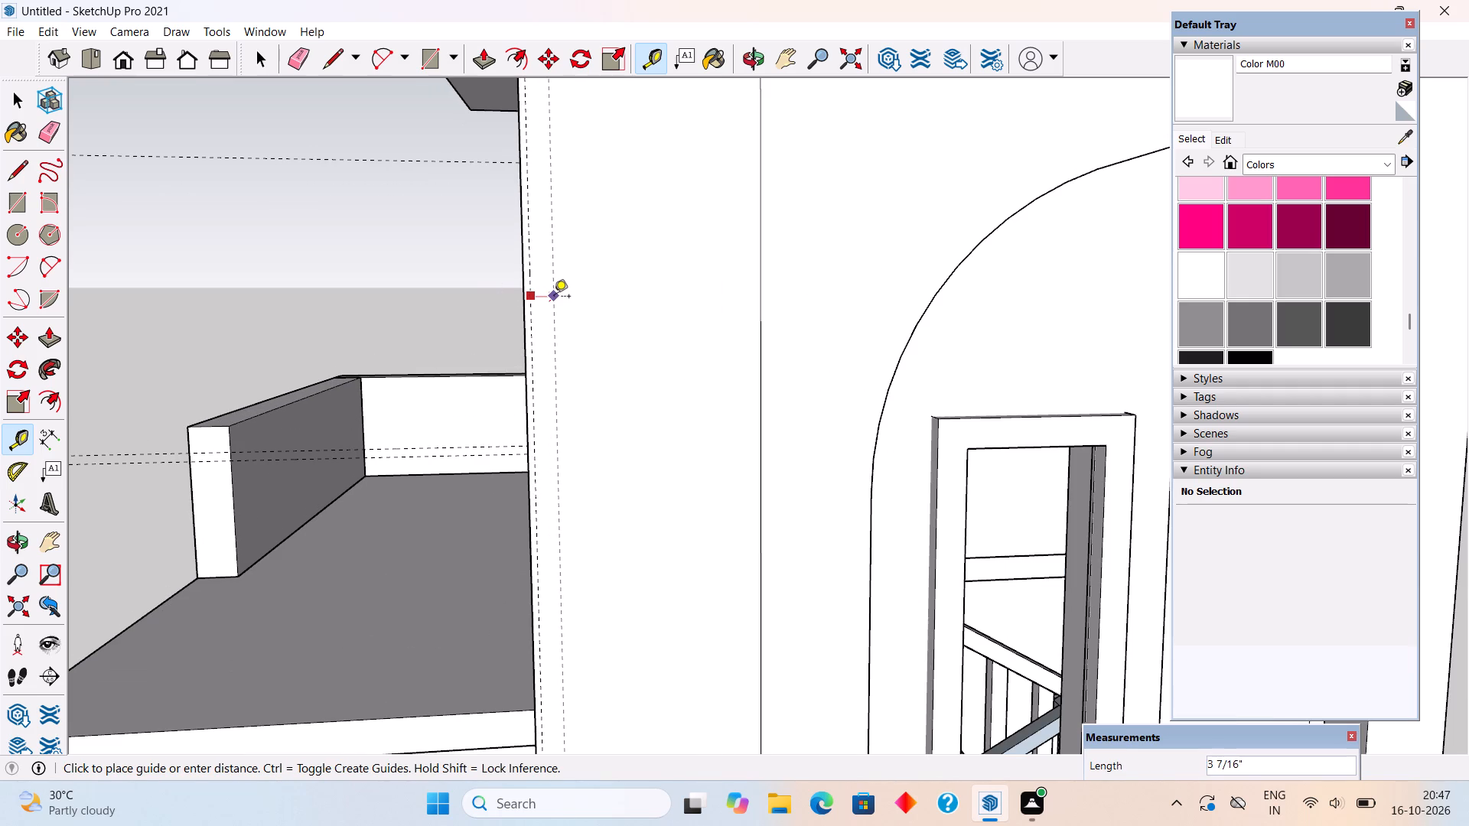
pyautogui.write('2"')
pyautogui.press('Return')
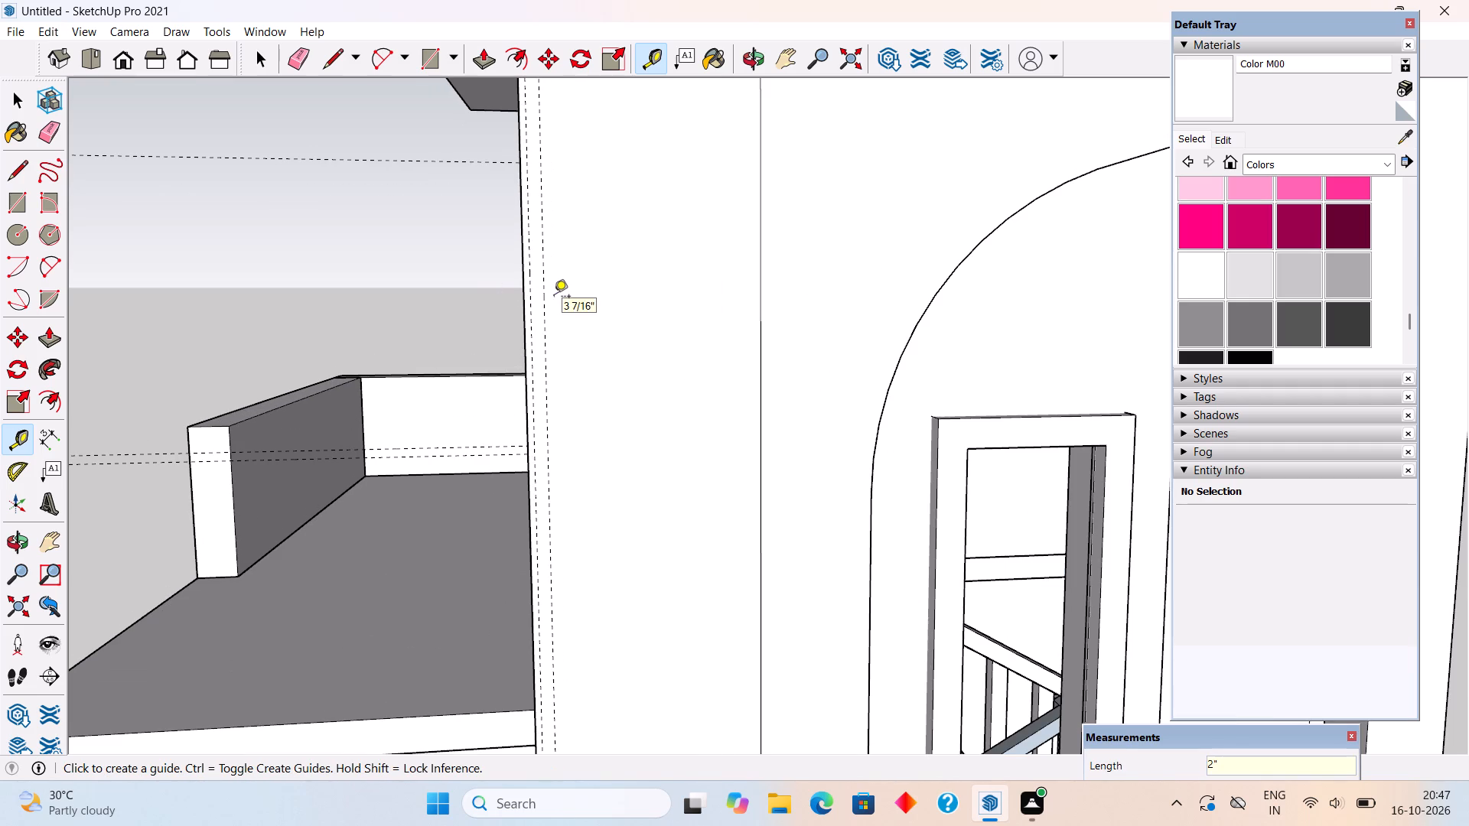
pyautogui.press('space')
# Draw a 2" wide rectangle between the two vertical guides, running the raised panel's full height from roof underside to base.
pyautogui.scroll(-5, 554, 298)
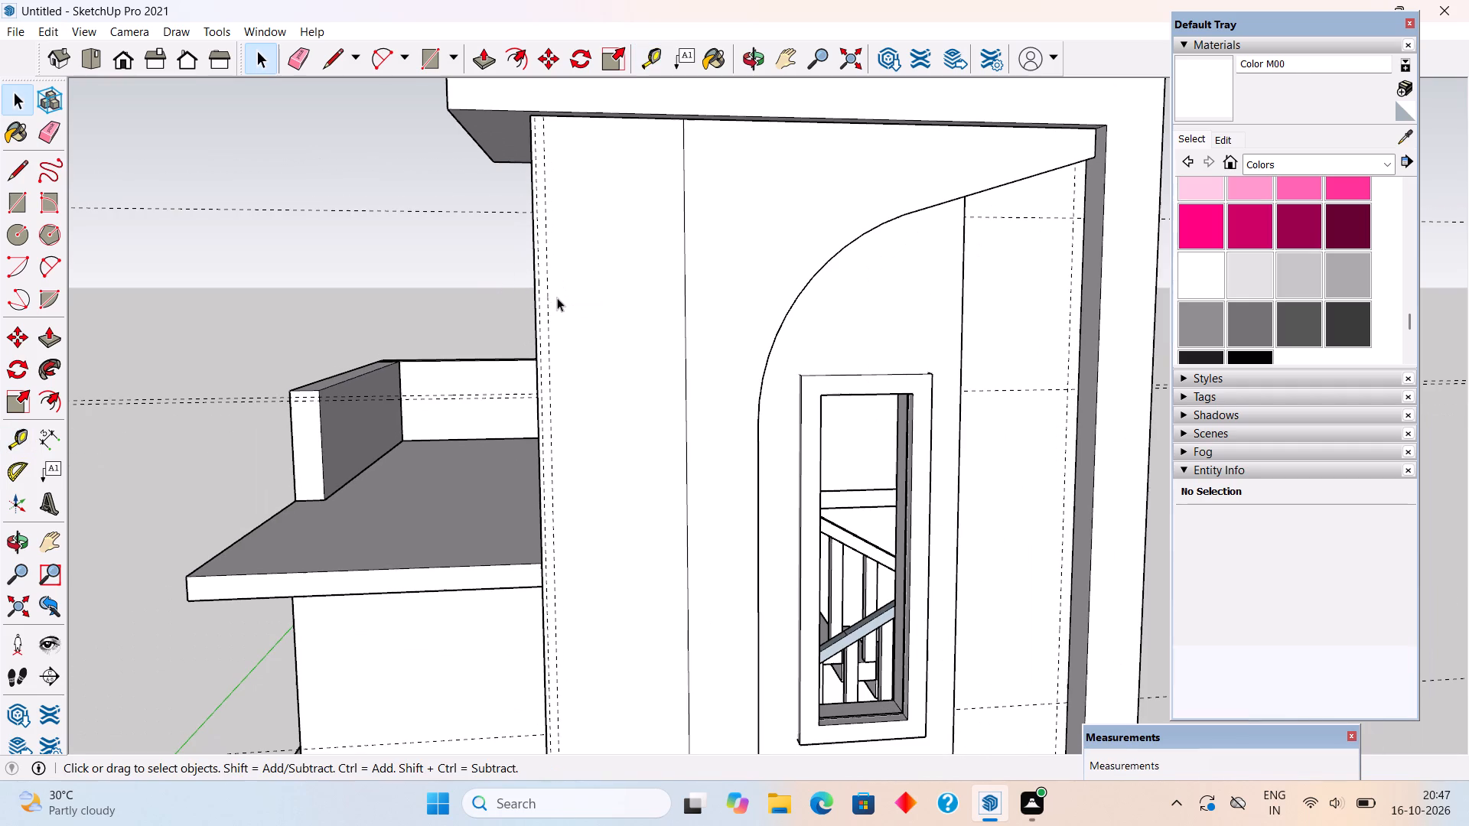
pyautogui.press('r')
pyautogui.scroll(7, 546, 150)
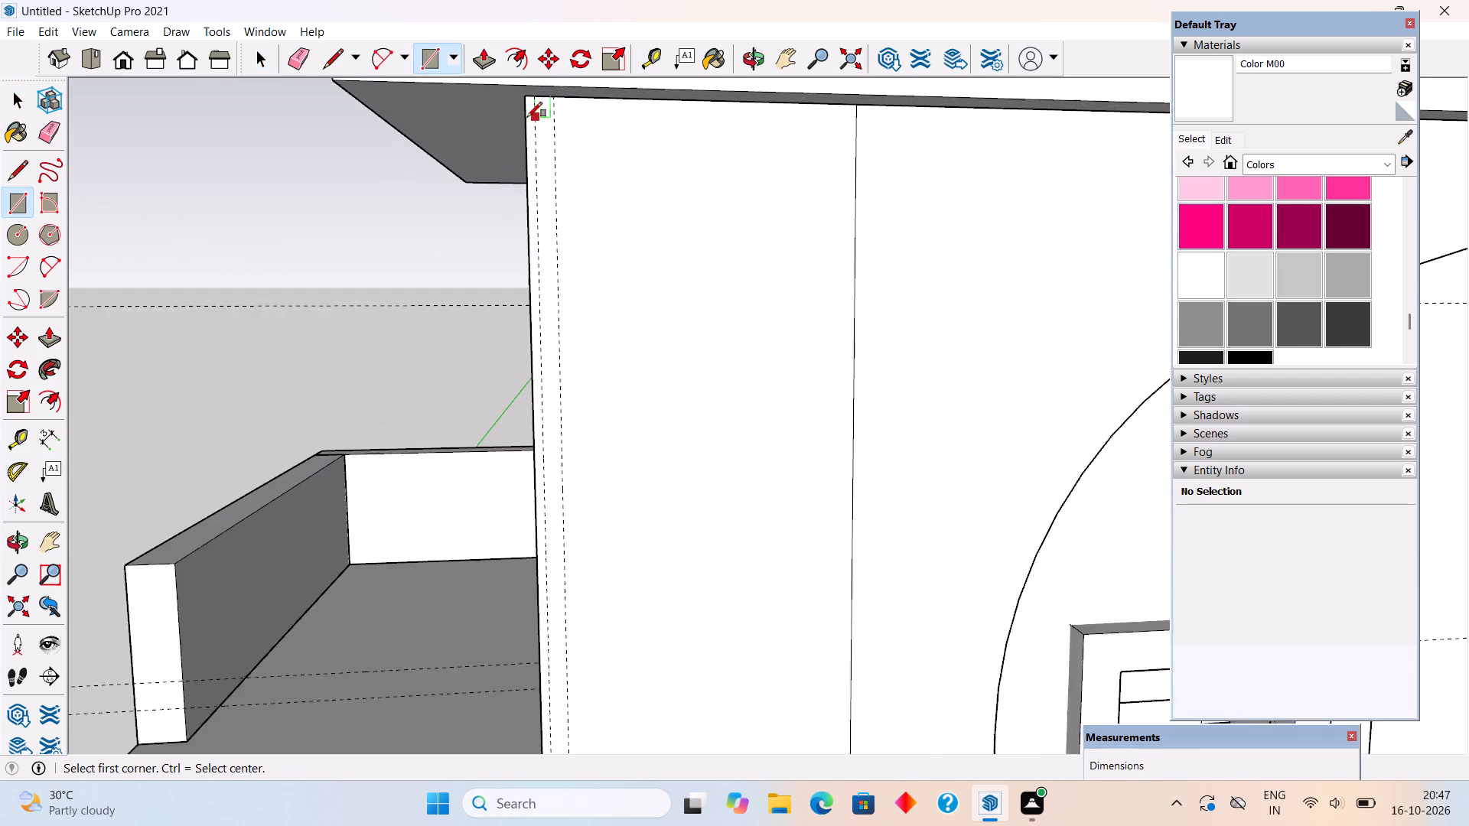
pyautogui.scroll(2, 527, 117)
pyautogui.click(536, 94)
pyautogui.scroll(-5, 555, 155)
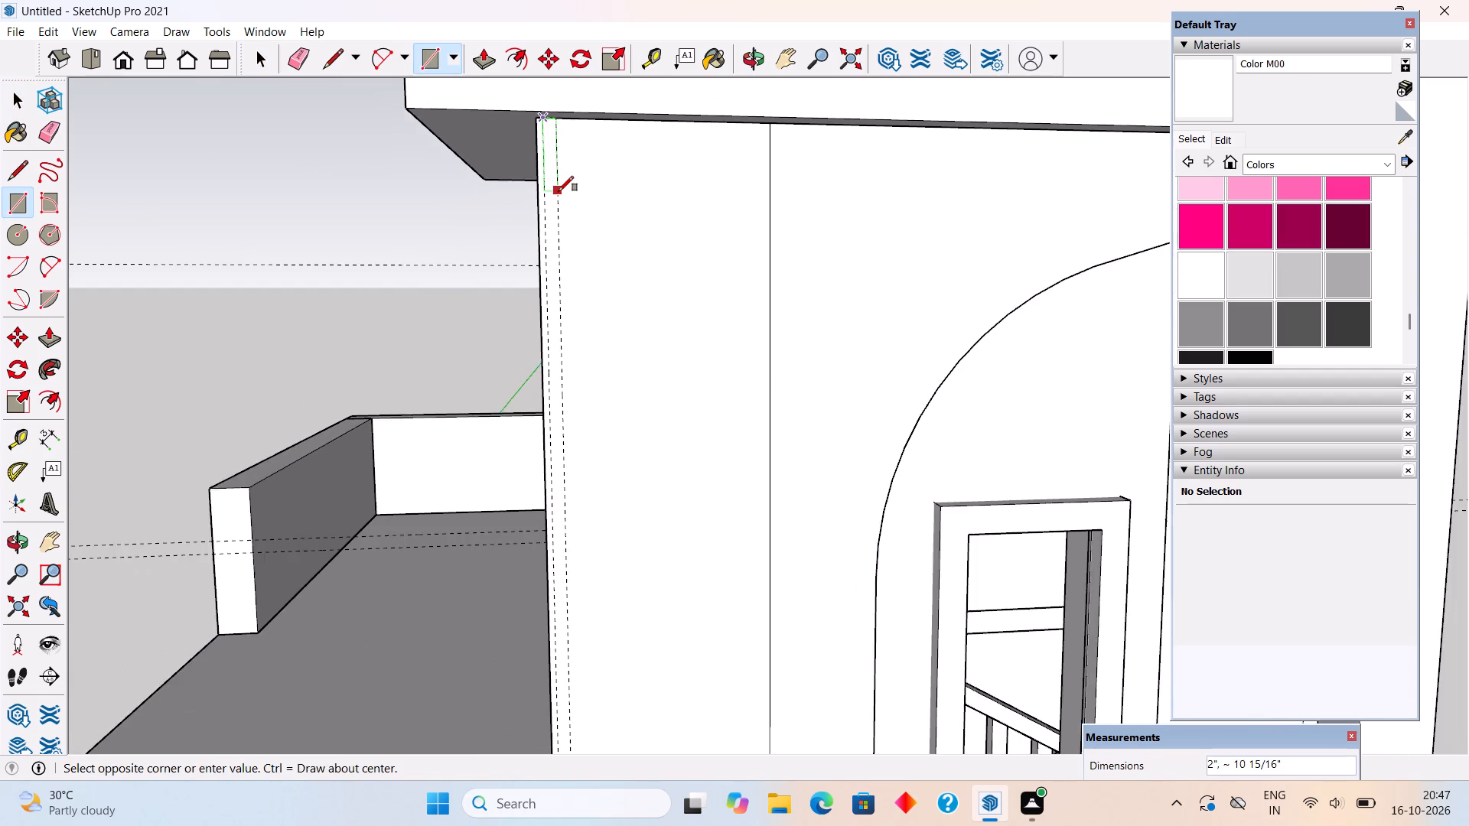
pyautogui.scroll(-14, 559, 191)
pyautogui.scroll(6, 583, 598)
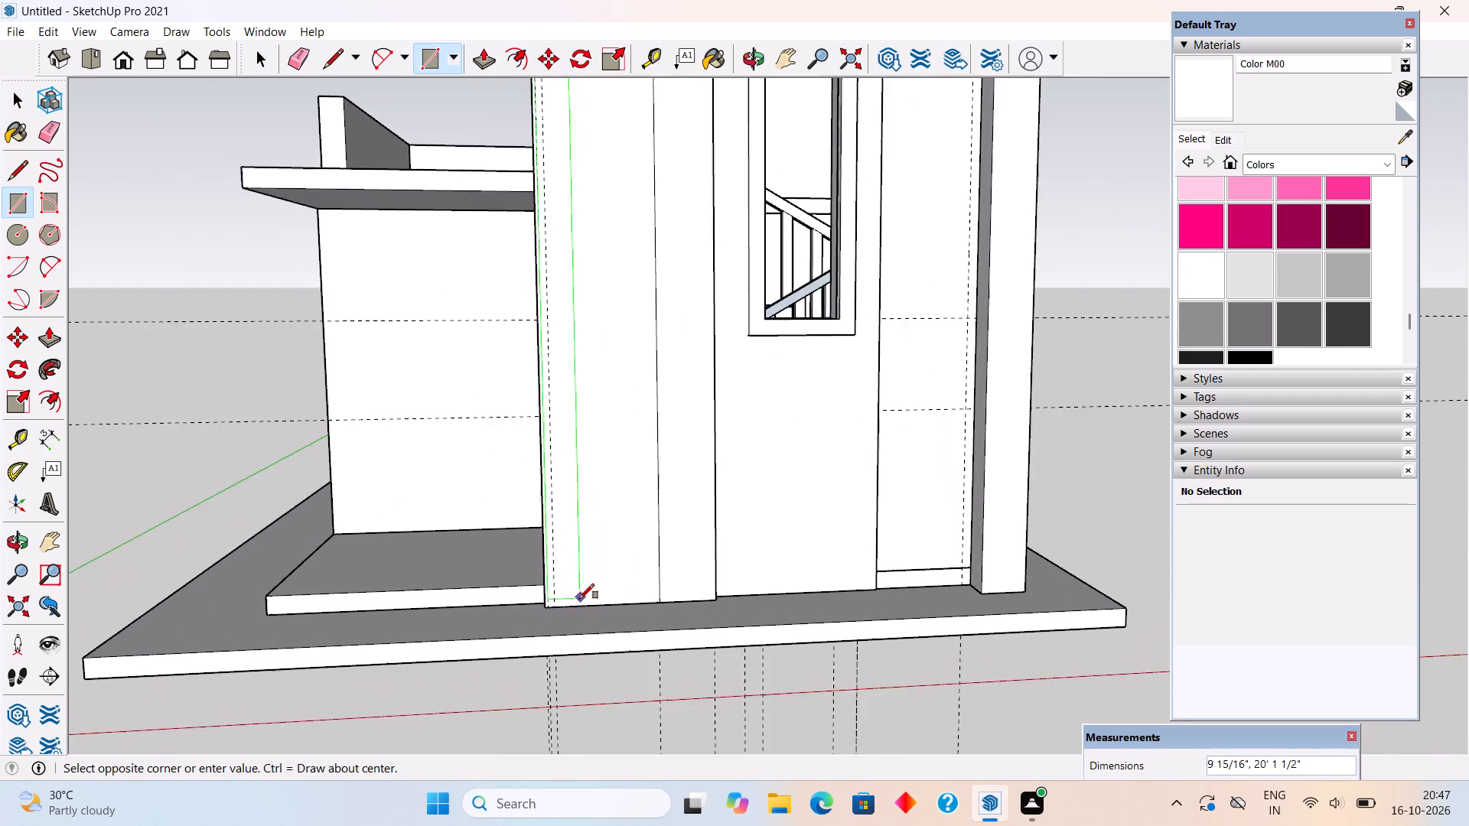
pyautogui.scroll(9, 579, 599)
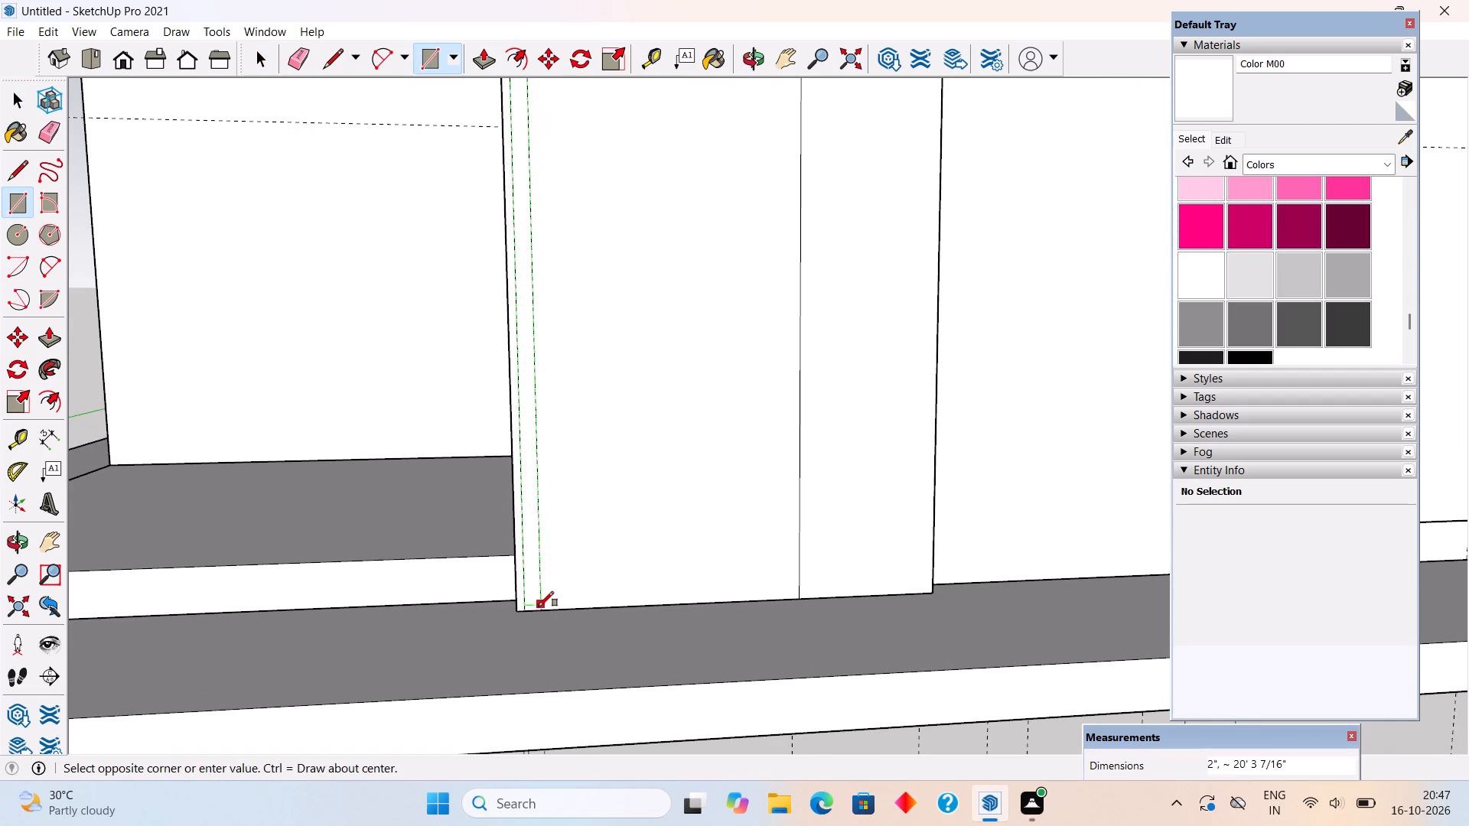
pyautogui.click(539, 608)
# Push/Pull the narrow strip face 1" outward from the raised panel.
pyautogui.press('p')
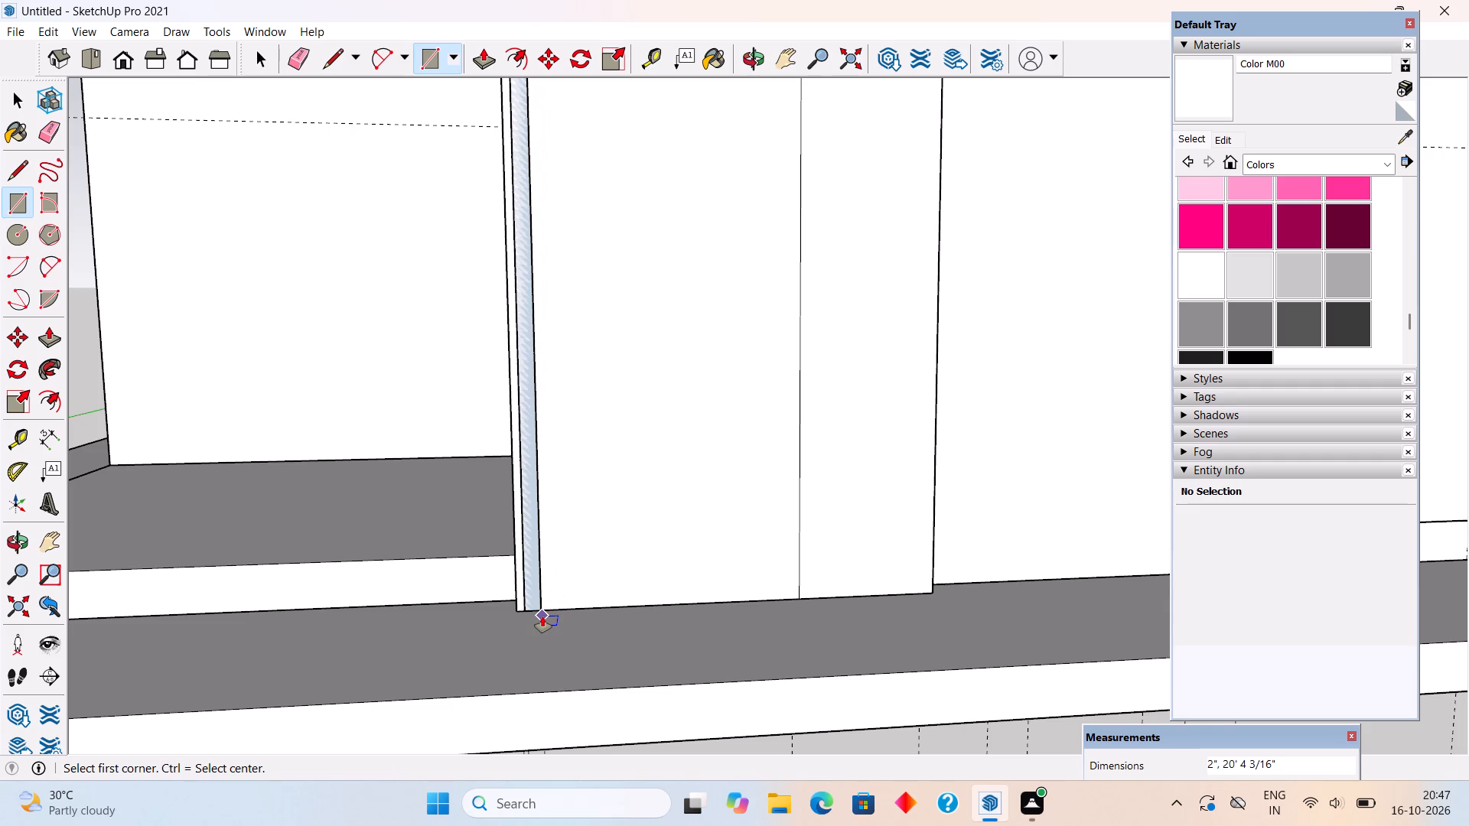
pyautogui.click(537, 582)
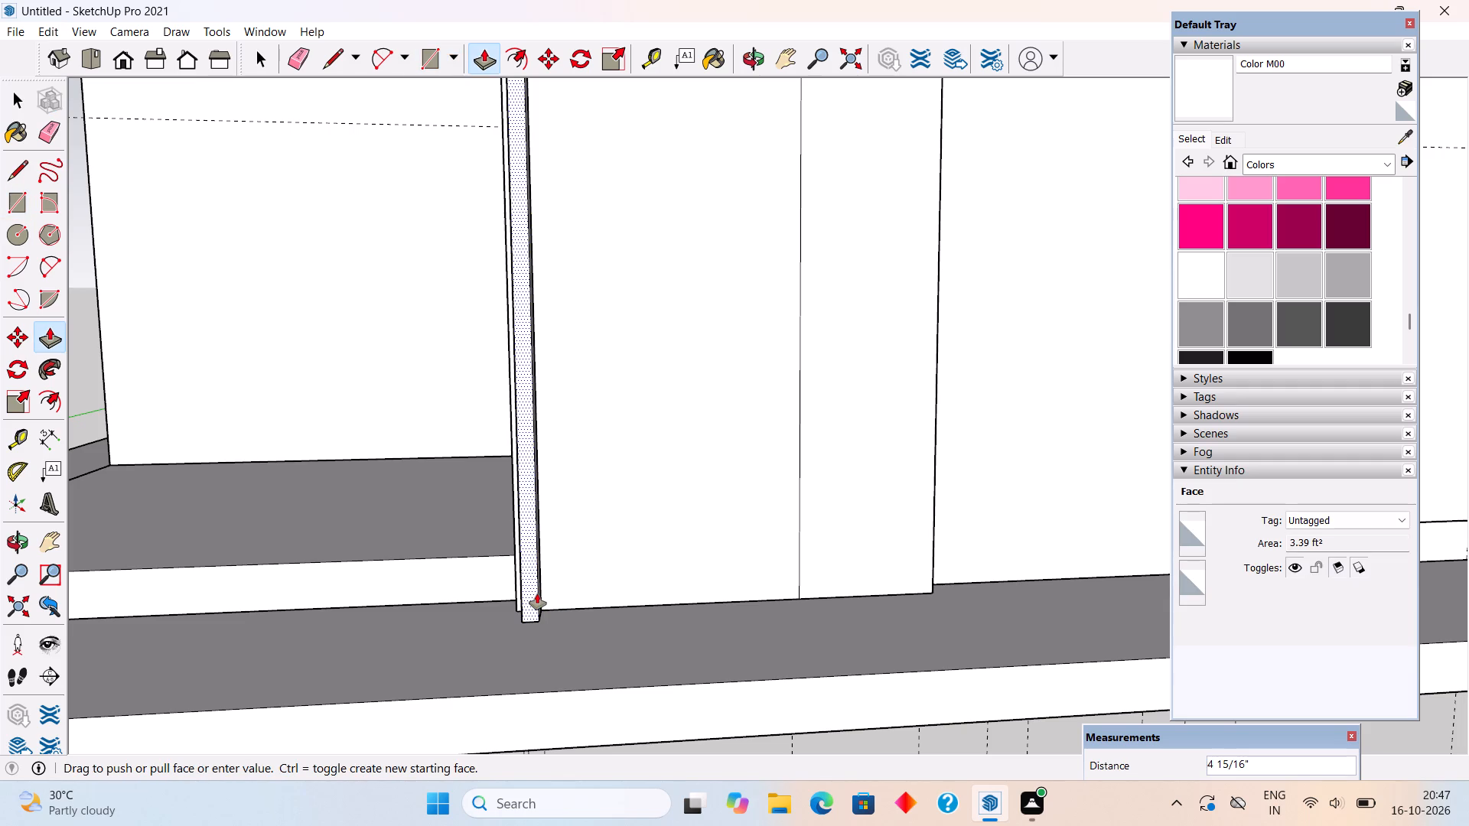
pyautogui.write('1"')
pyautogui.press('Return')
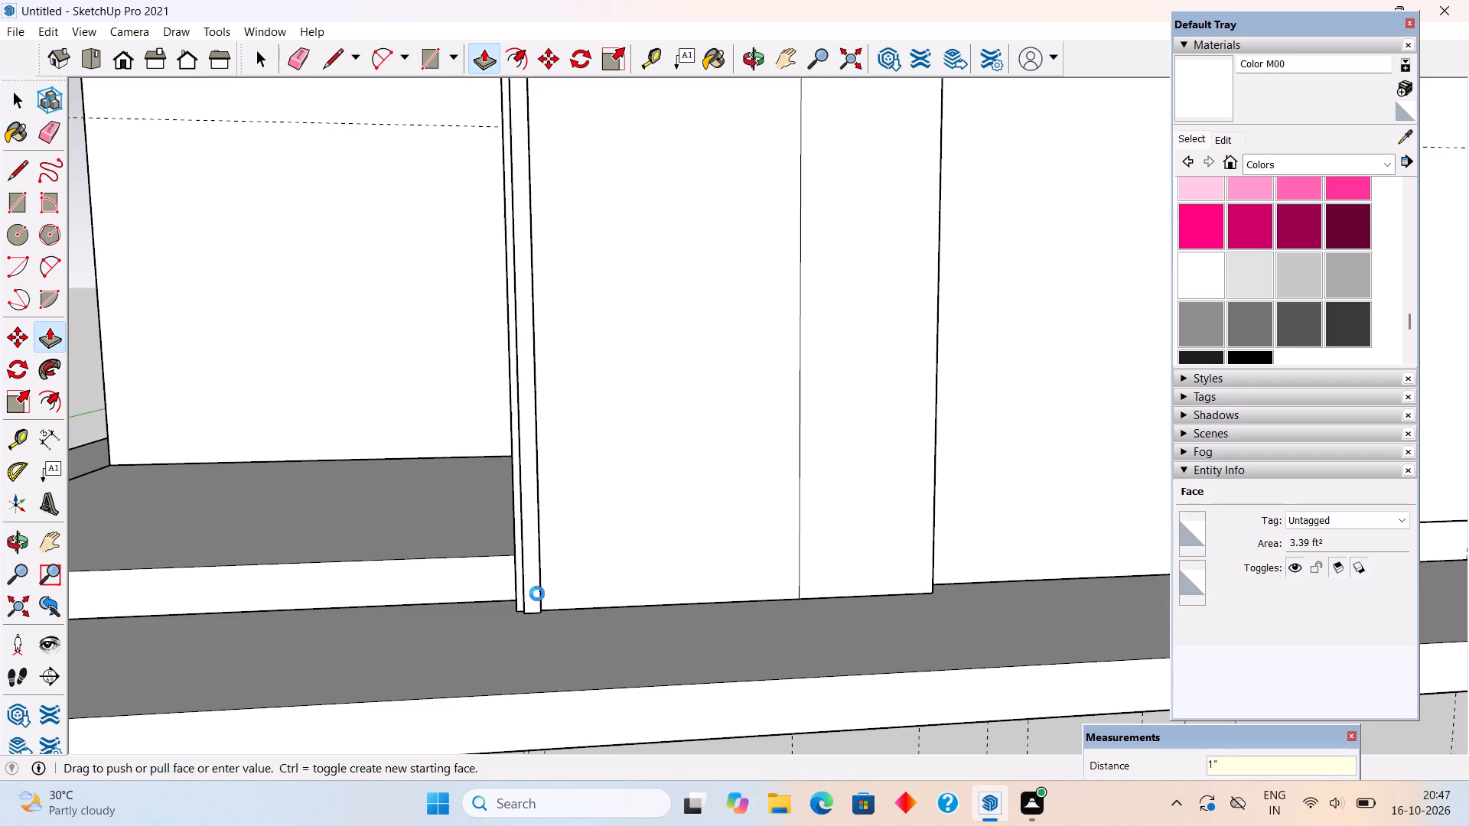
# Select all connected geometry of the narrow vertical strip and make it a group.
pyautogui.press('space')
pyautogui.tripleClick(537, 593)
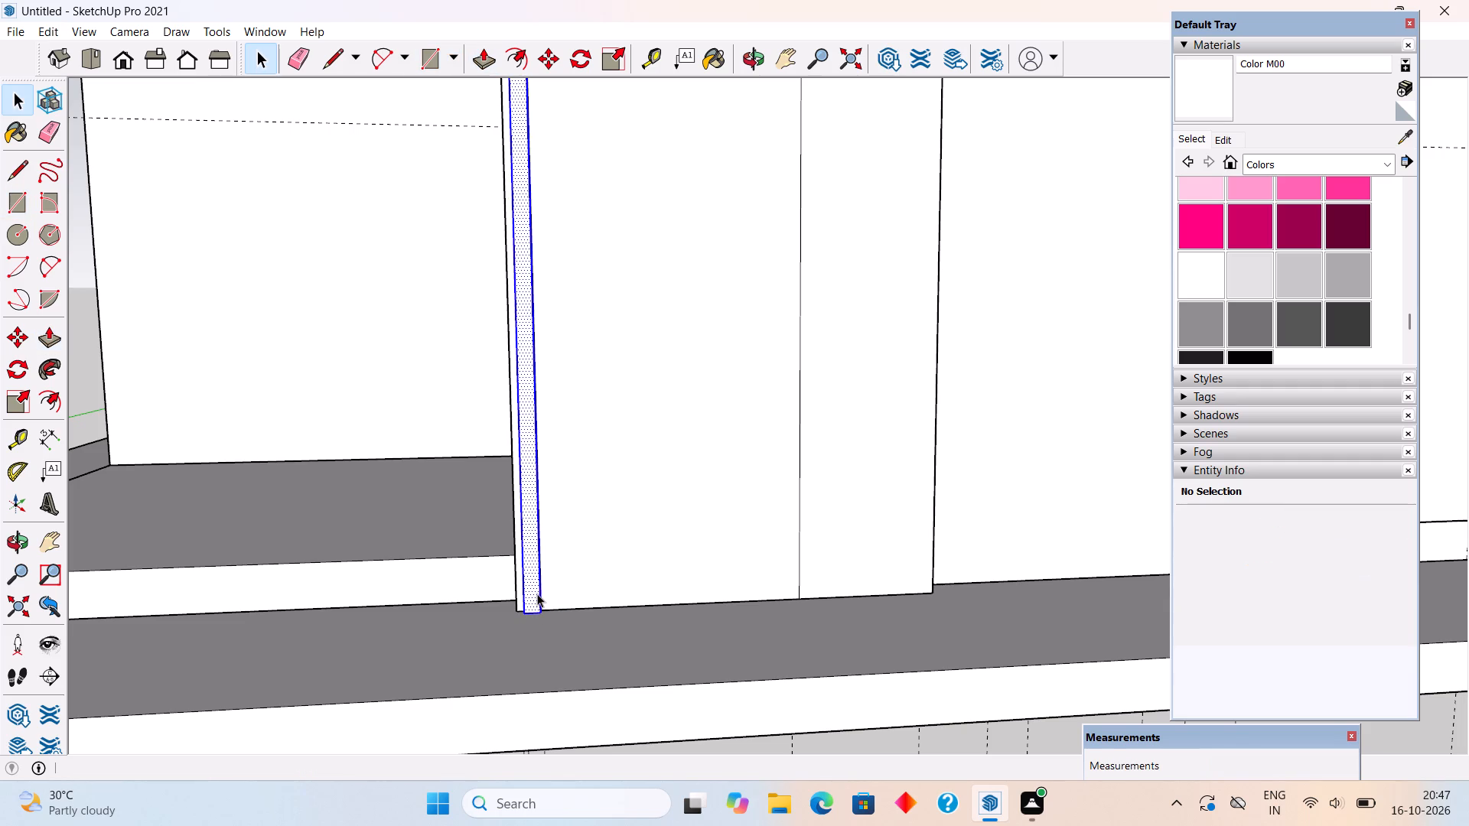
pyautogui.rightClick(537, 593)
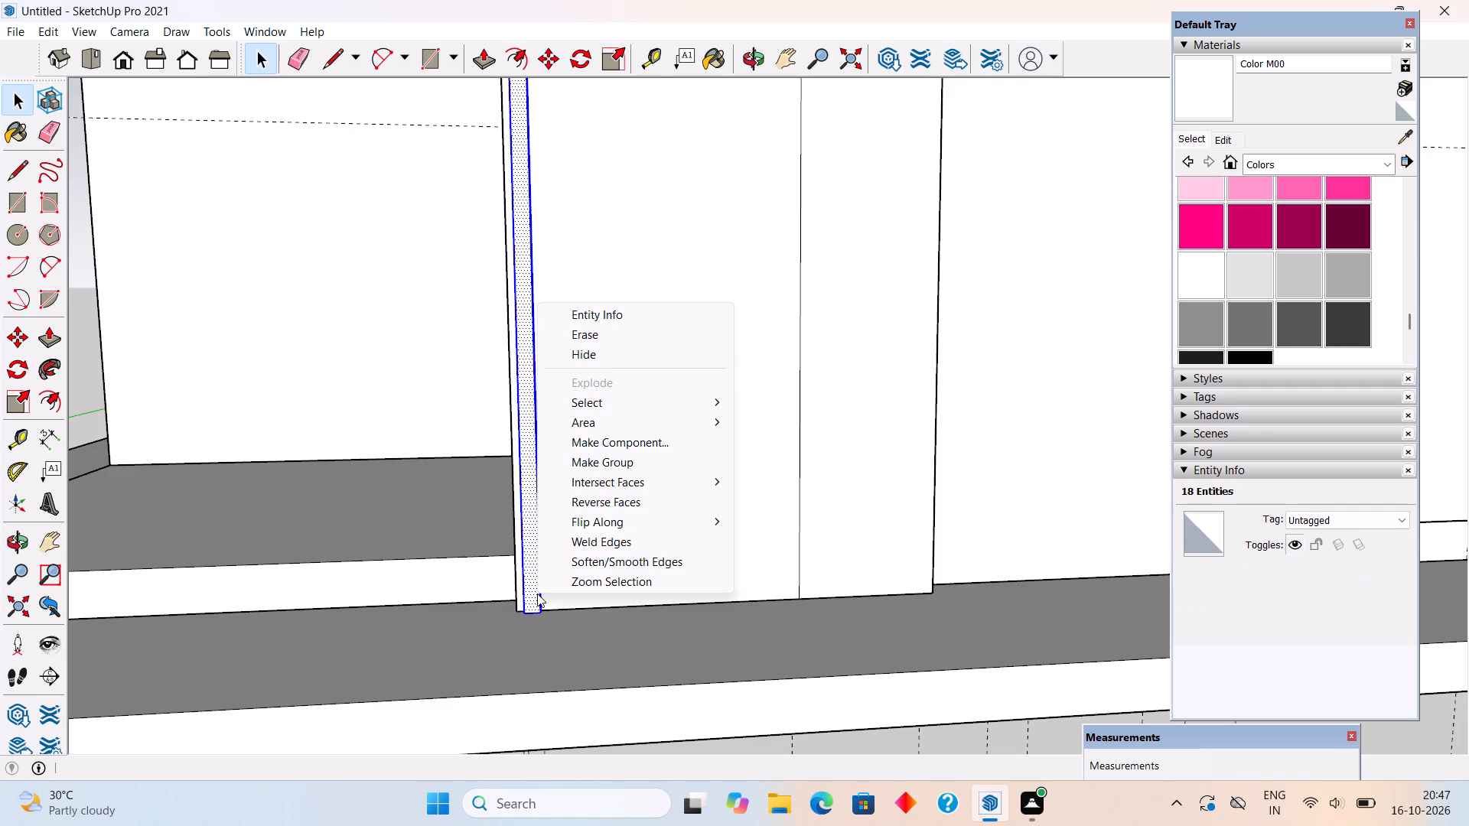
pyautogui.click(570, 469)
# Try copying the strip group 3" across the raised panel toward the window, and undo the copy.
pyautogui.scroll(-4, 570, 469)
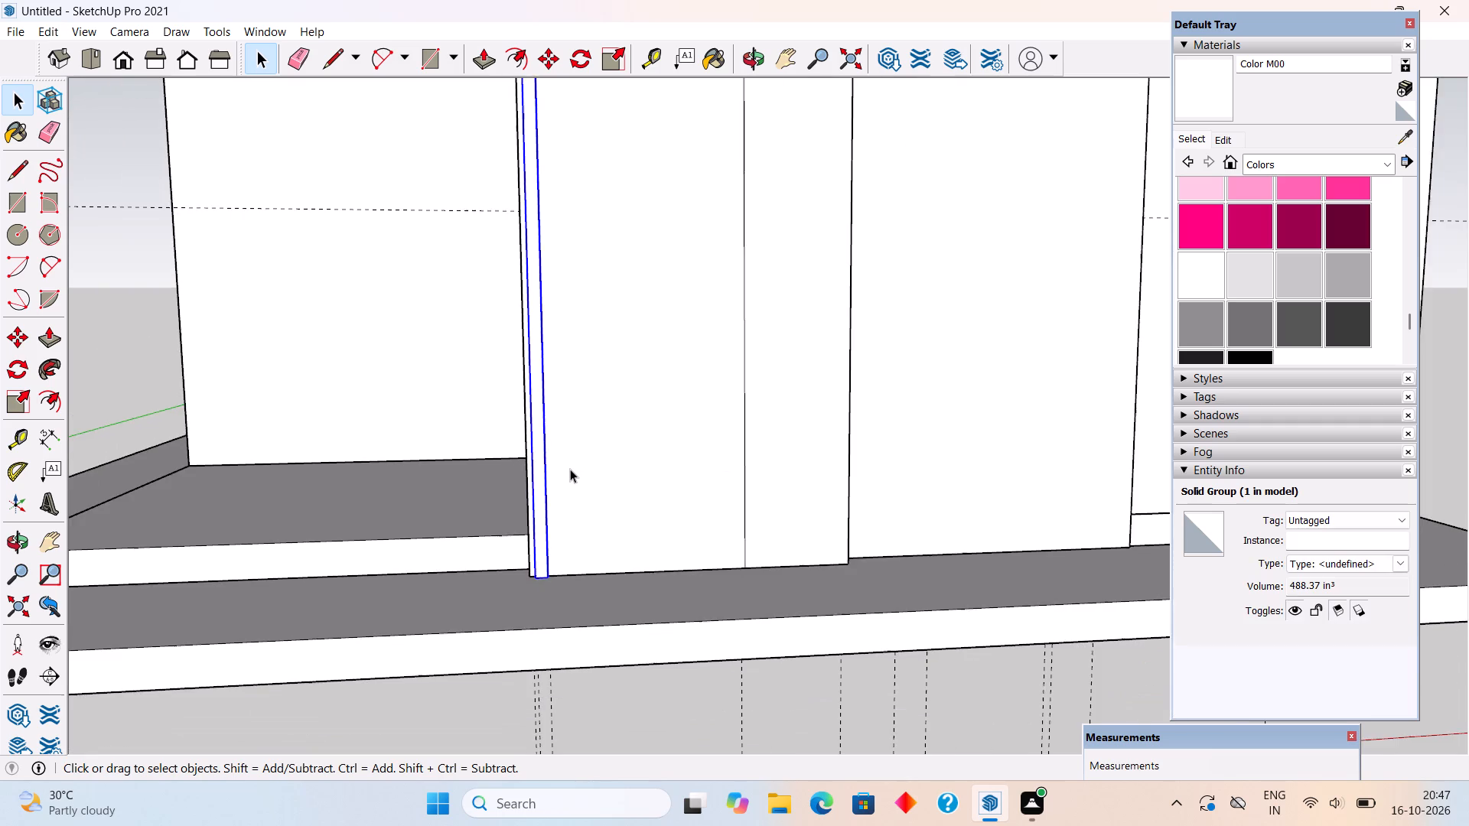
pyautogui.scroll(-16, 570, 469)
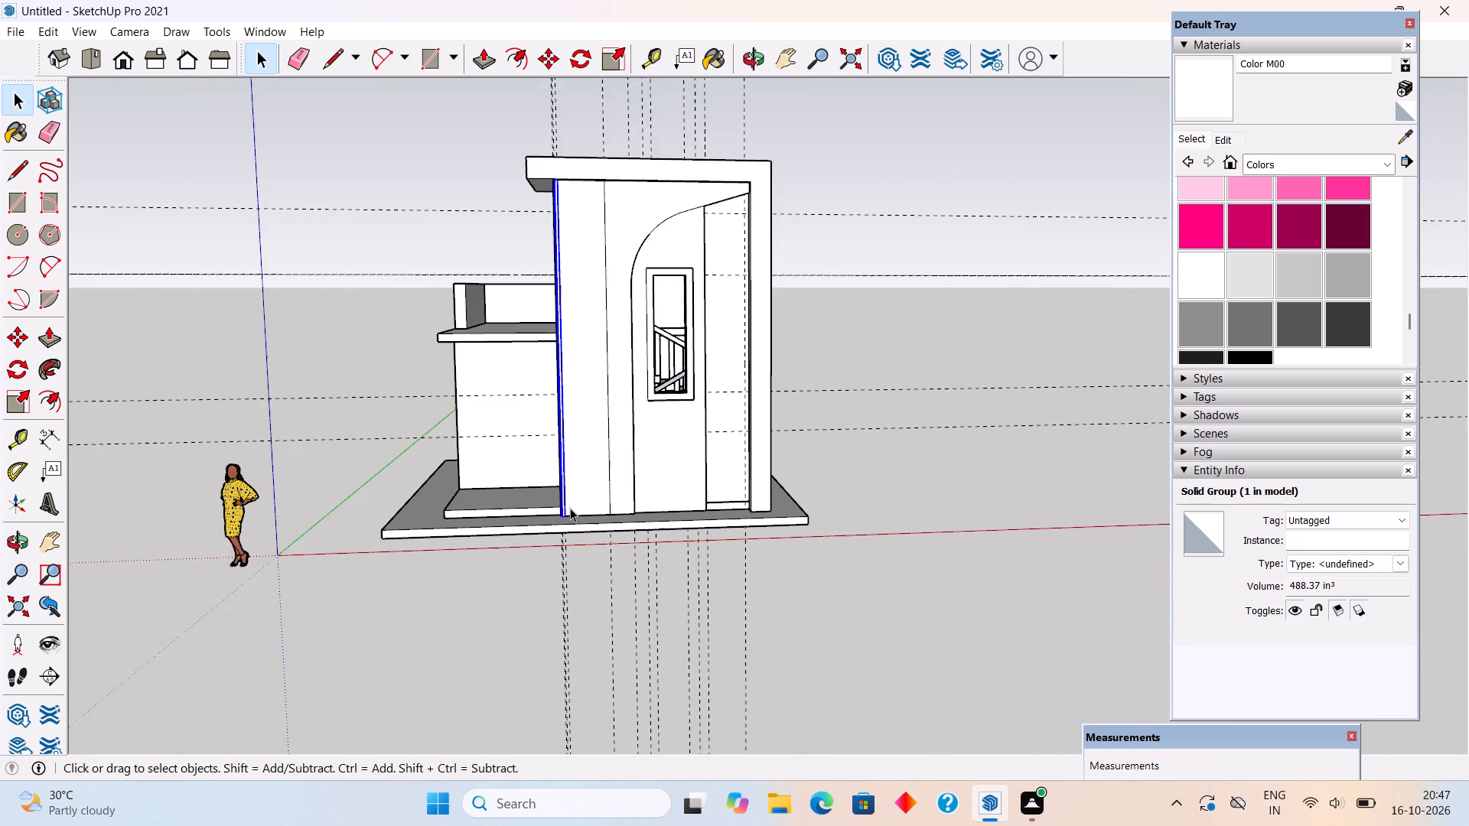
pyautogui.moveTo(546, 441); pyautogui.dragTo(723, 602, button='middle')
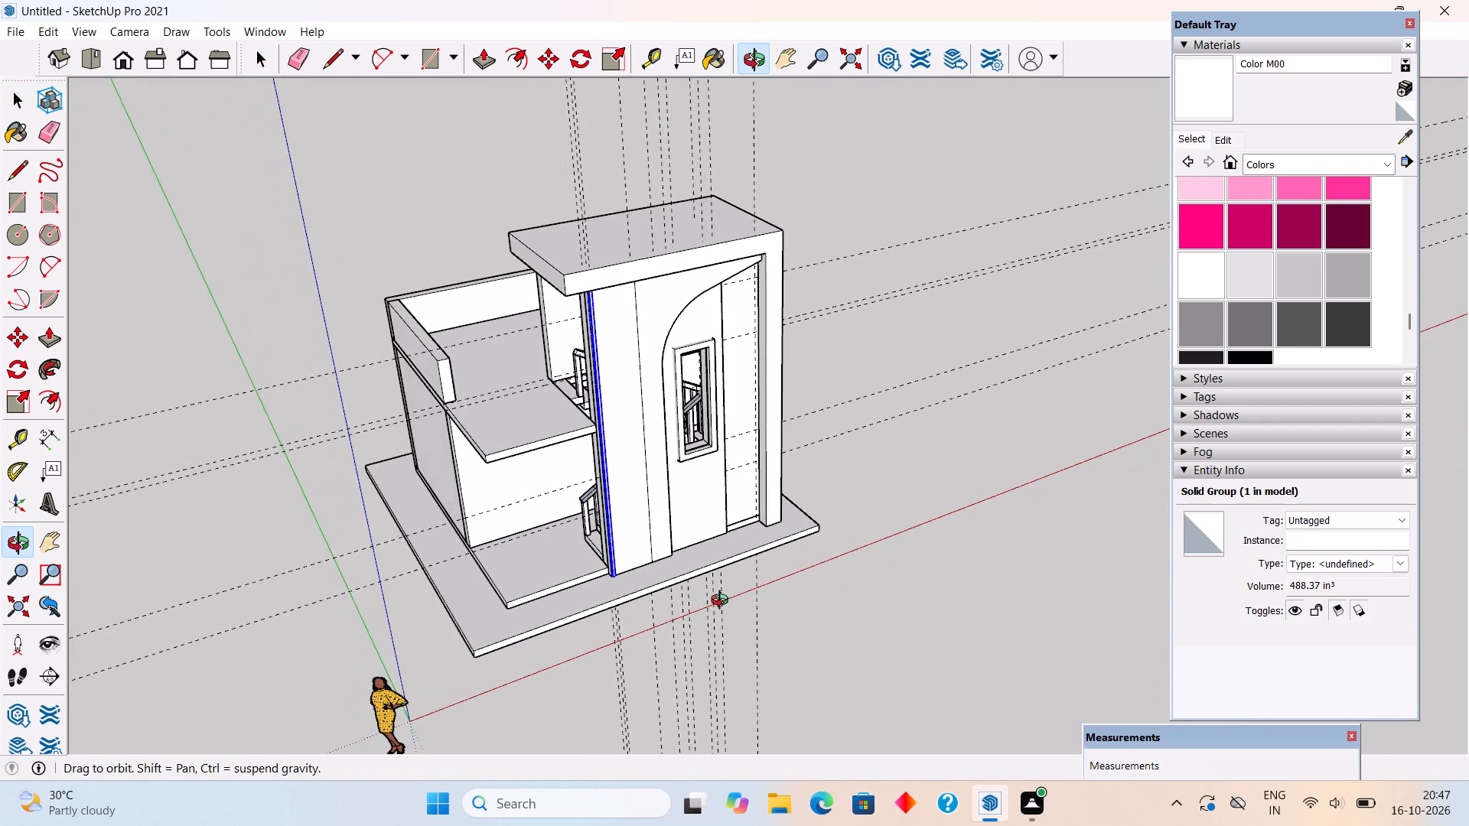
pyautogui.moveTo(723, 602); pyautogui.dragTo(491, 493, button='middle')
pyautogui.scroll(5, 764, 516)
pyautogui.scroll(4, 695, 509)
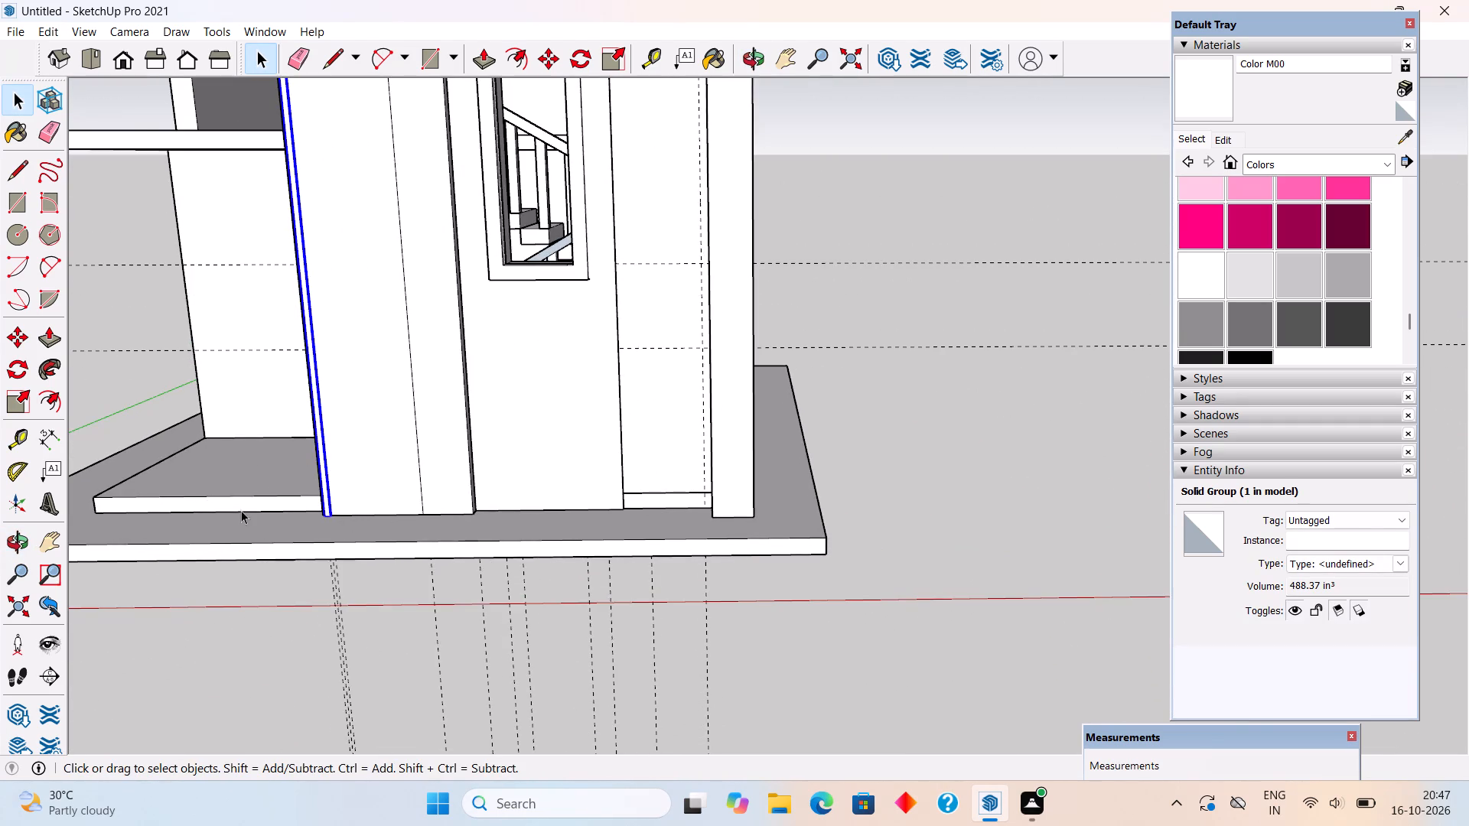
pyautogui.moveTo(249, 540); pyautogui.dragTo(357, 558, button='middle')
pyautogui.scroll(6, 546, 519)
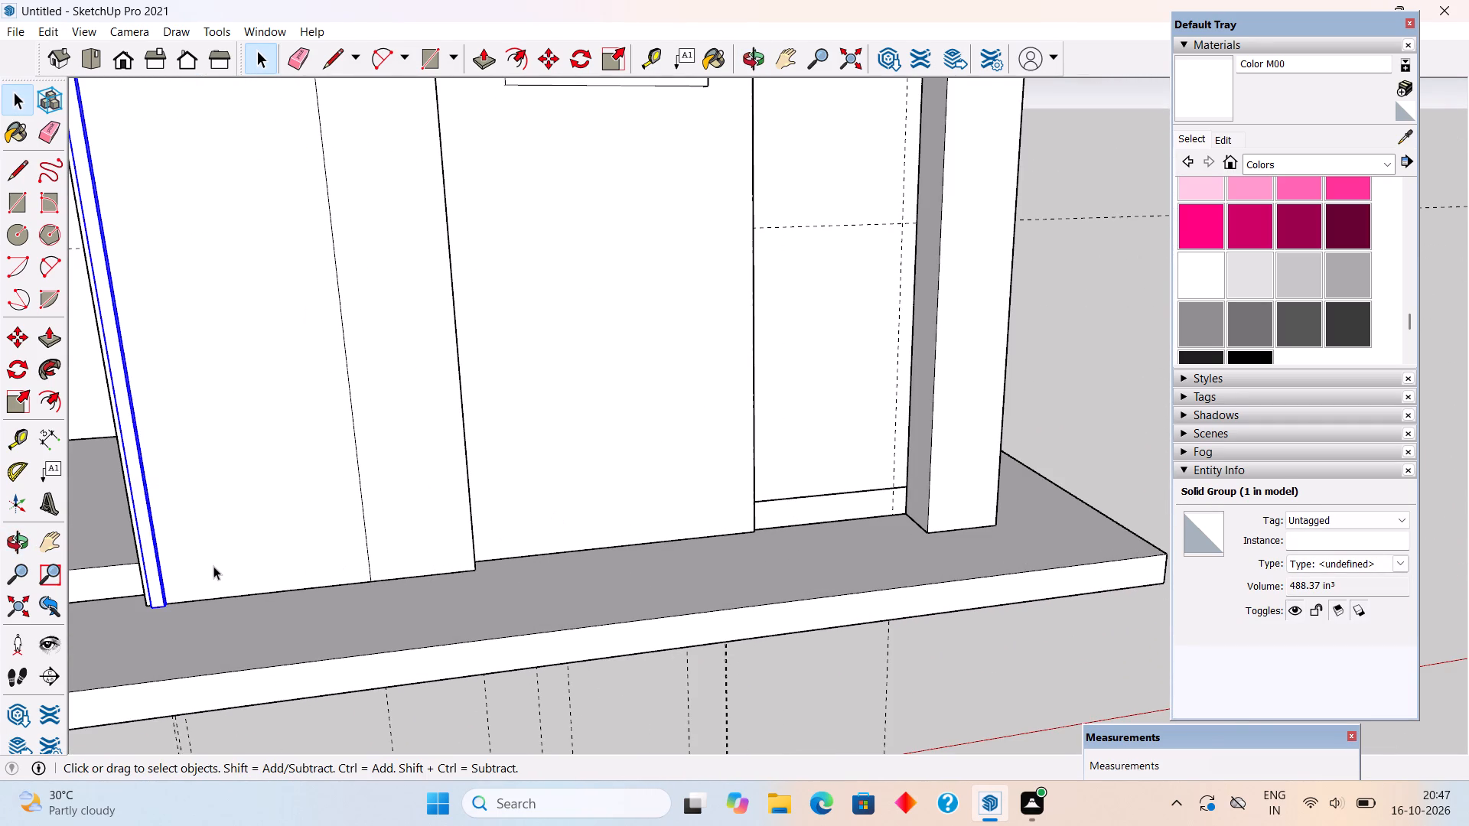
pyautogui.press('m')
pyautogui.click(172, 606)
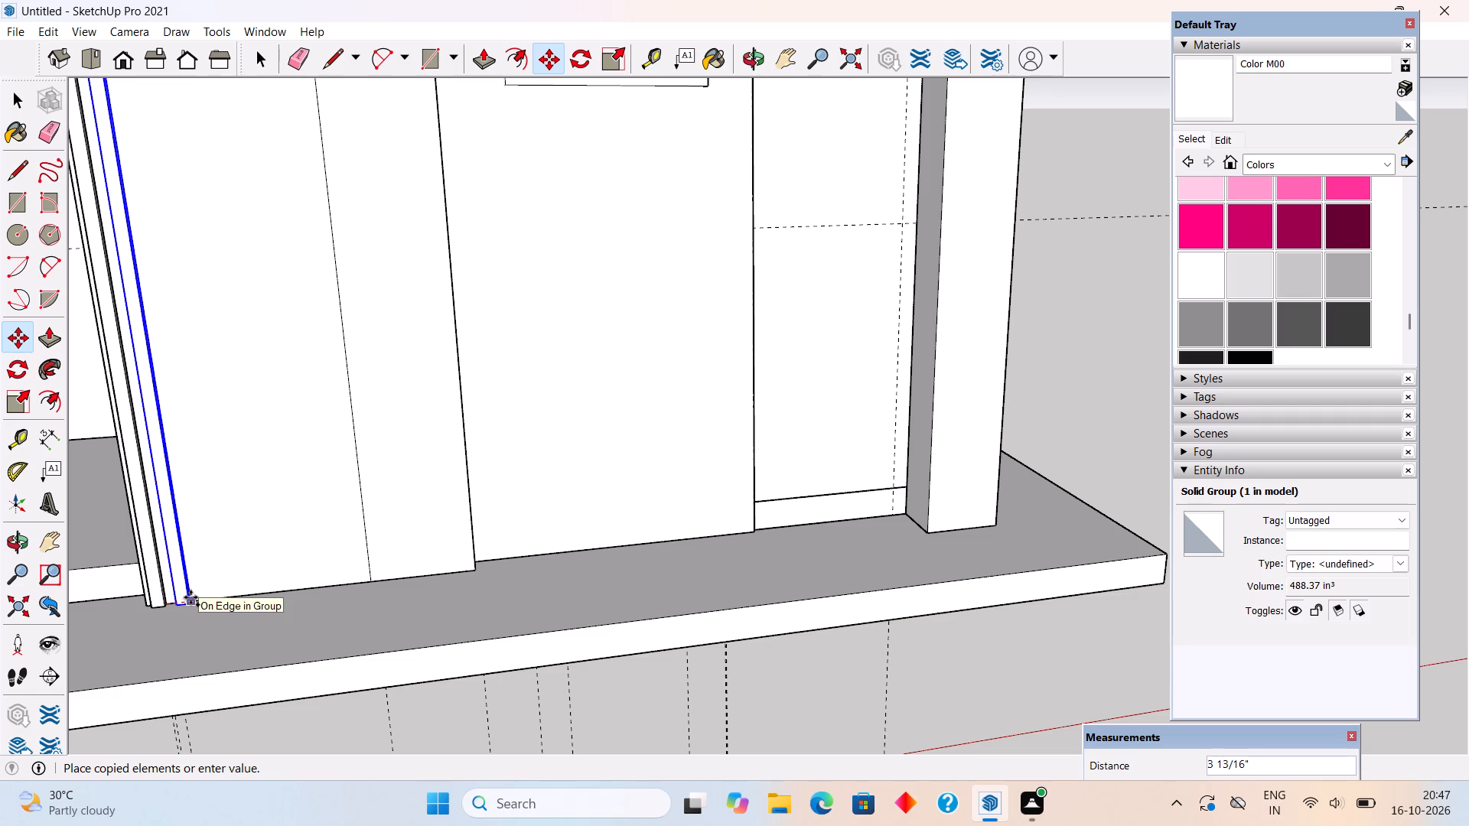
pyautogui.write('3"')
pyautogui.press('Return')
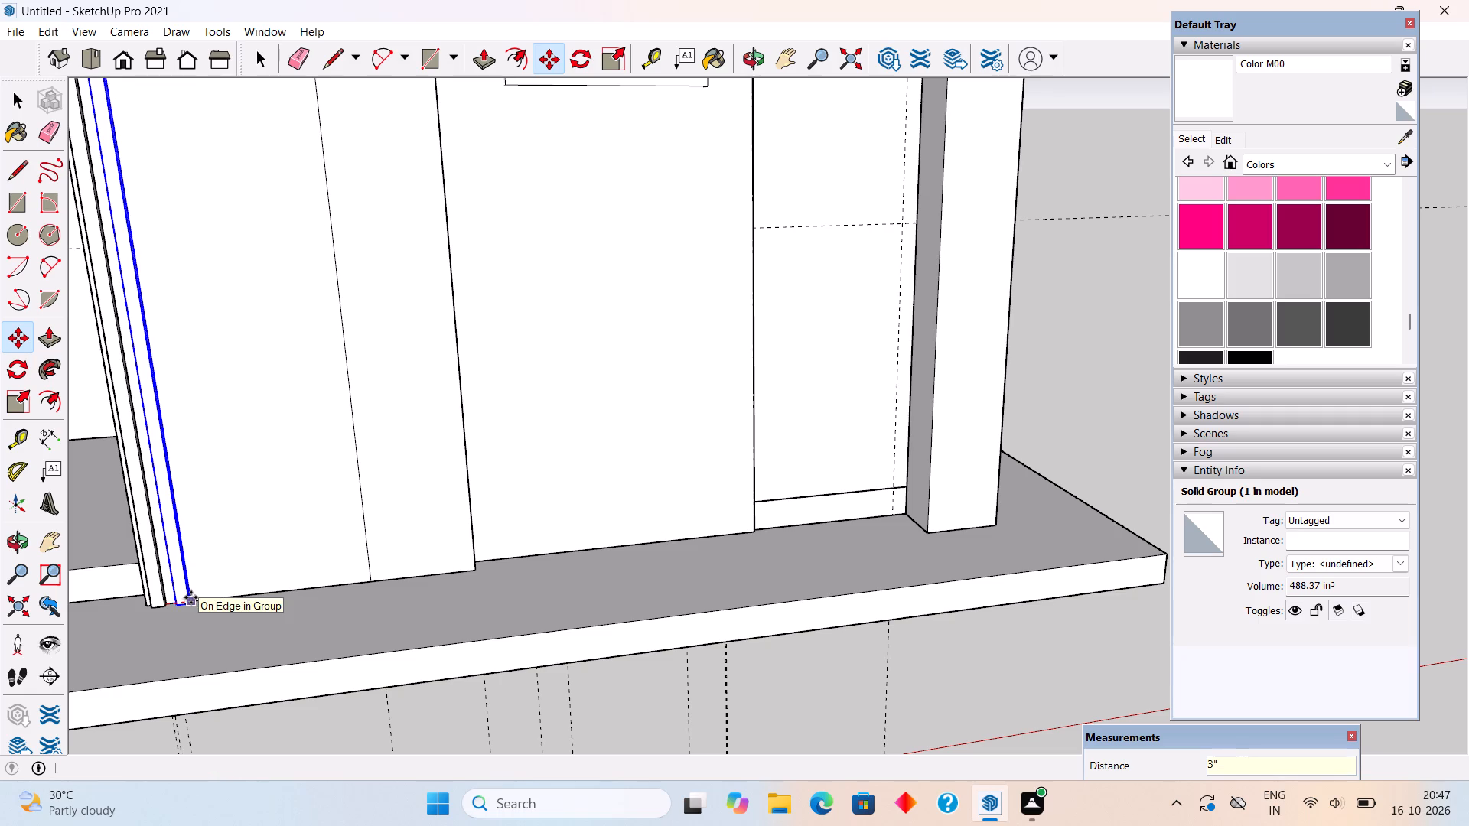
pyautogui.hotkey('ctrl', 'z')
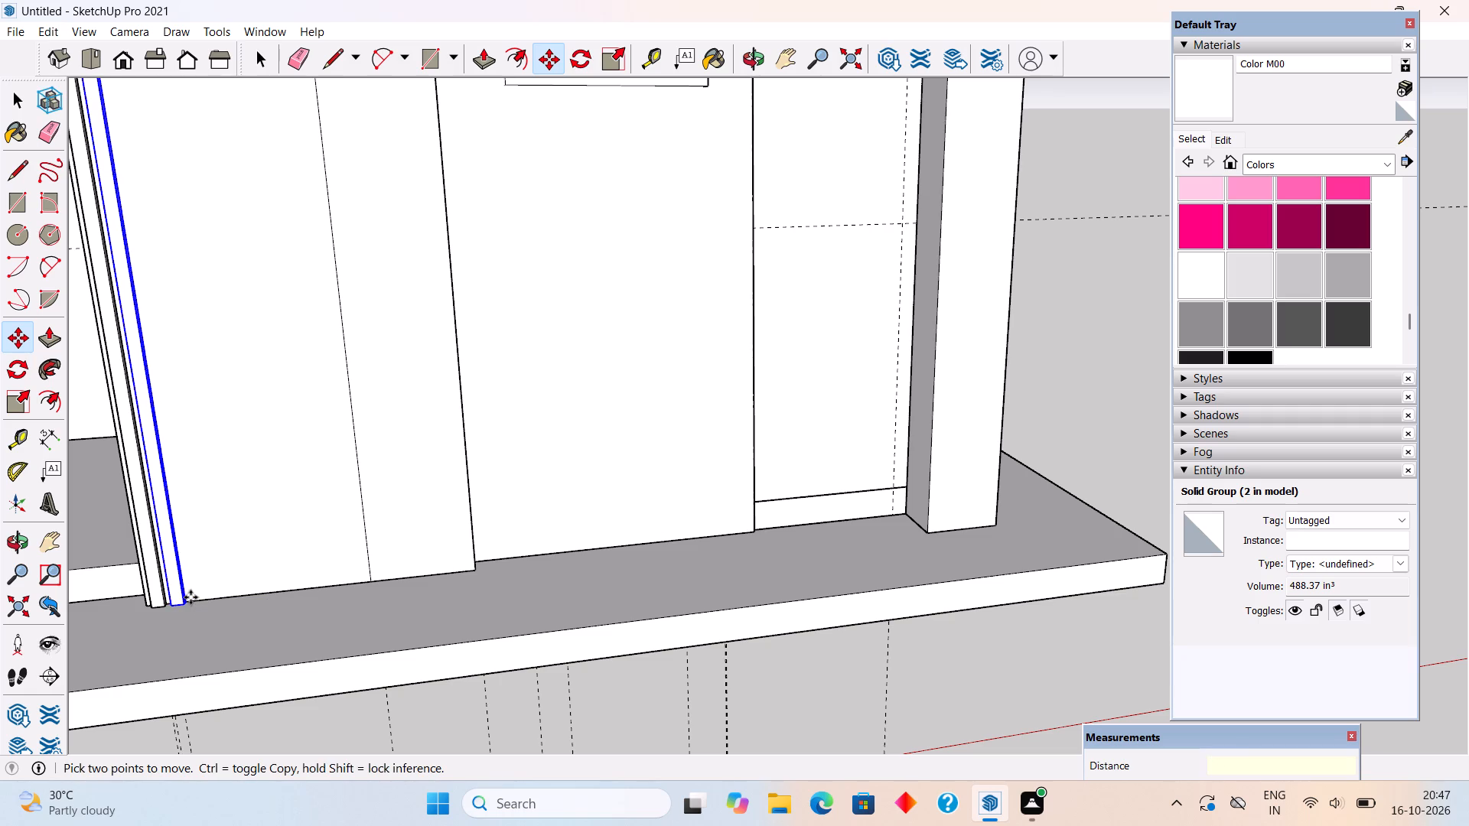
# Copy the strip group 4" across the panel toward the window and repeat the copy as an x10 array.
pyautogui.click(167, 608)
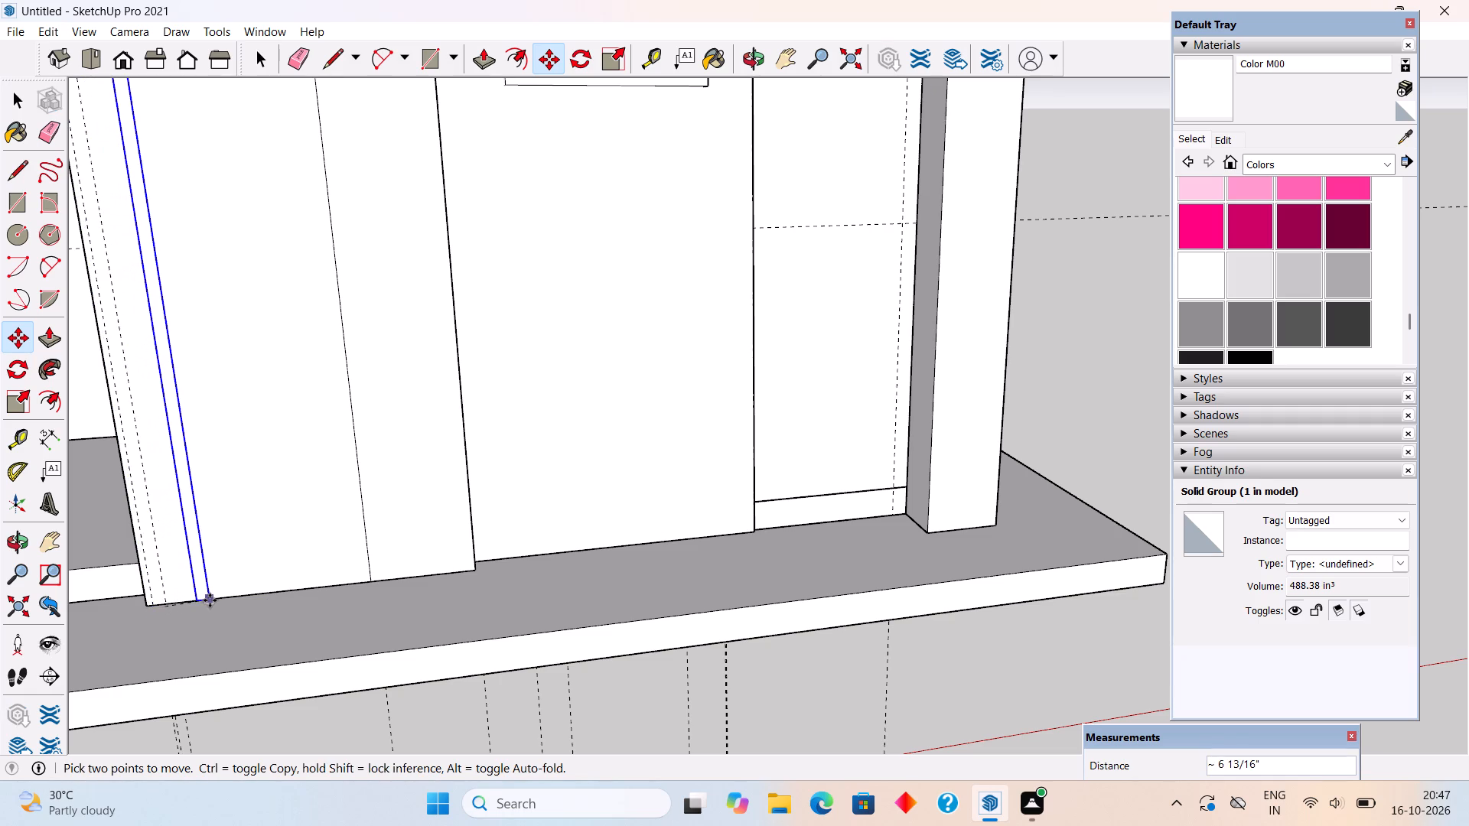
pyautogui.write('4"')
pyautogui.press('Return')
pyautogui.press('x')
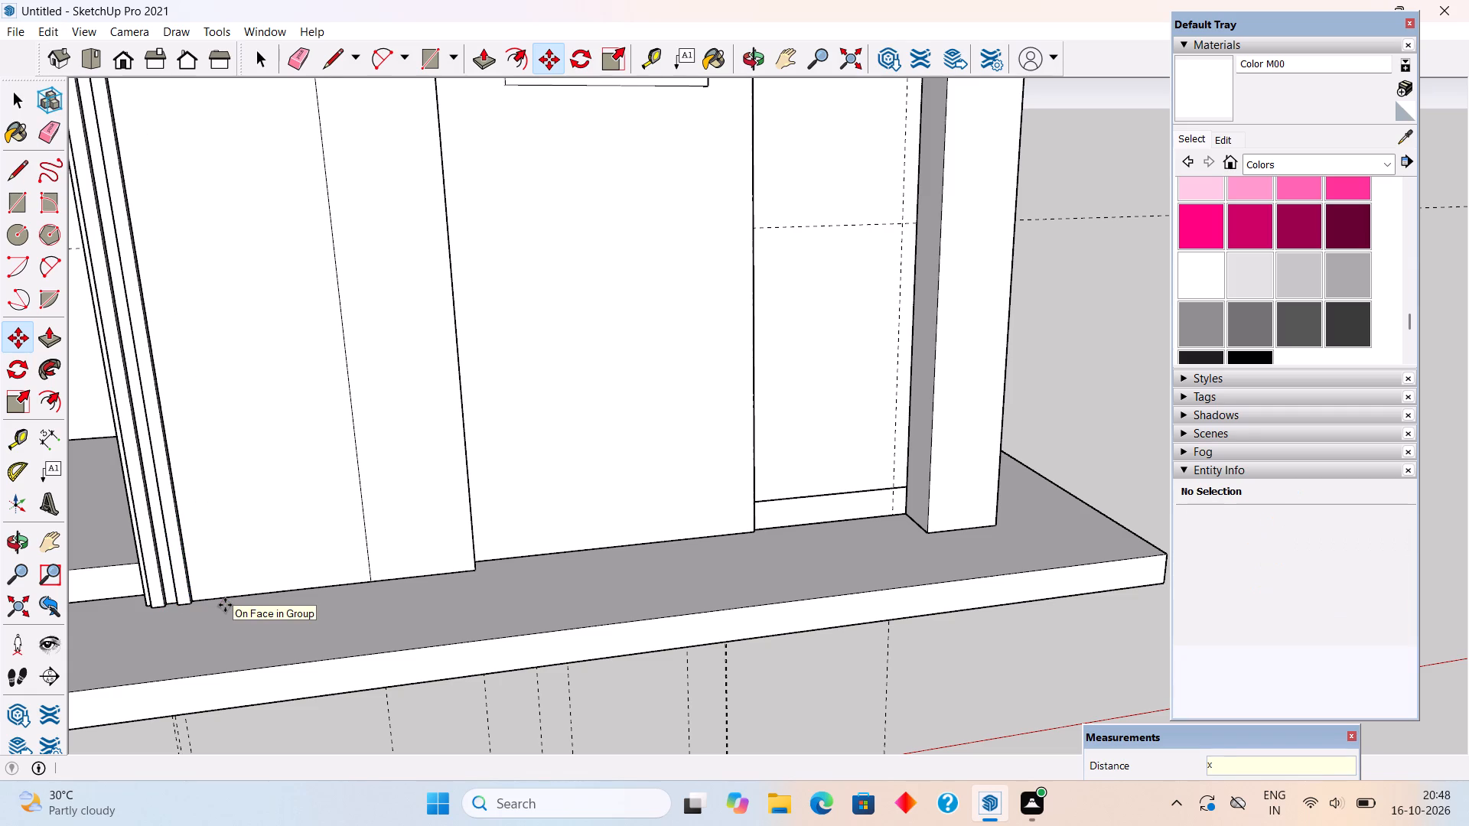
pyautogui.write('10')
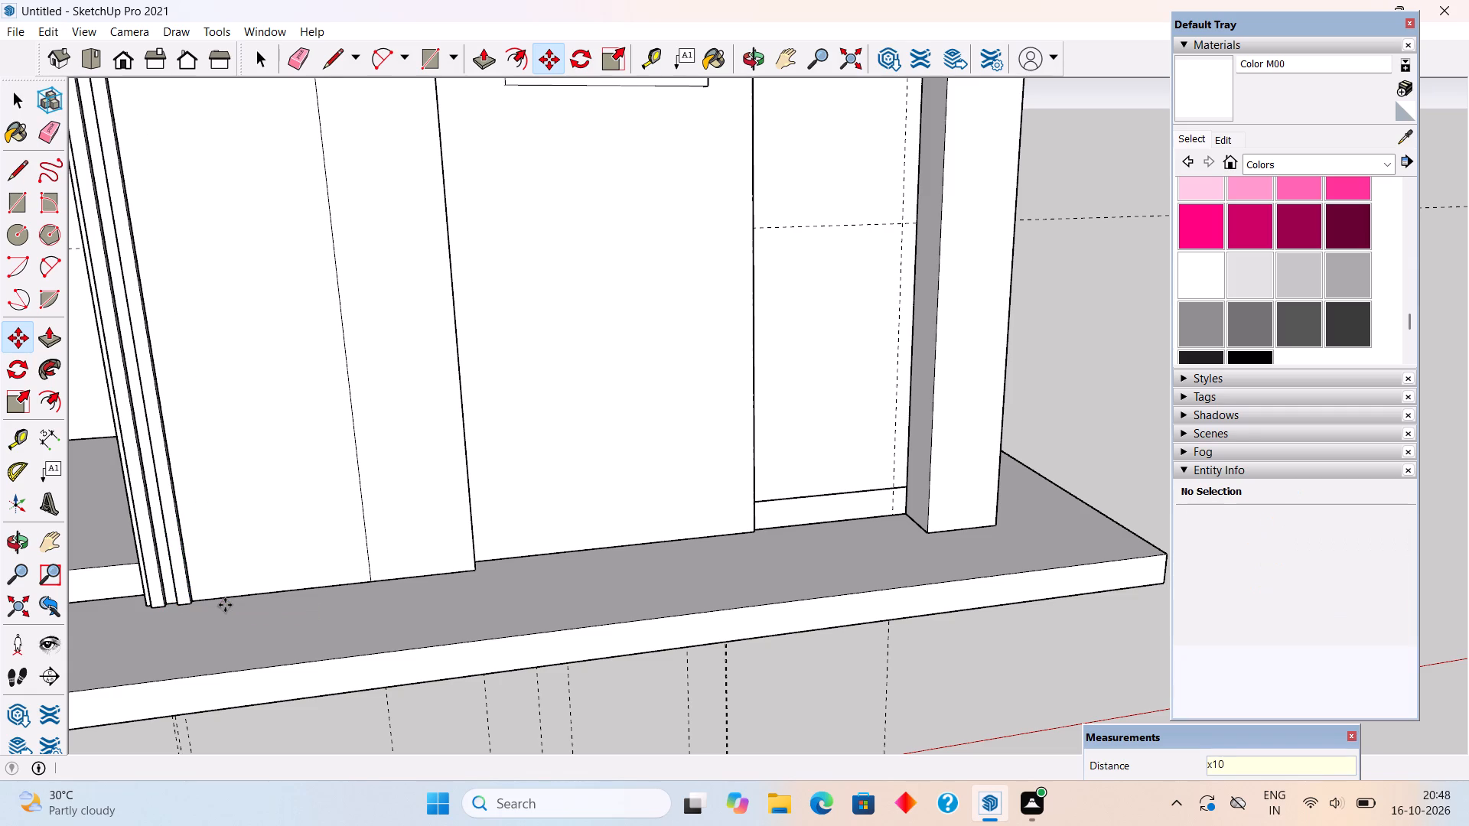
pyautogui.press('Return')
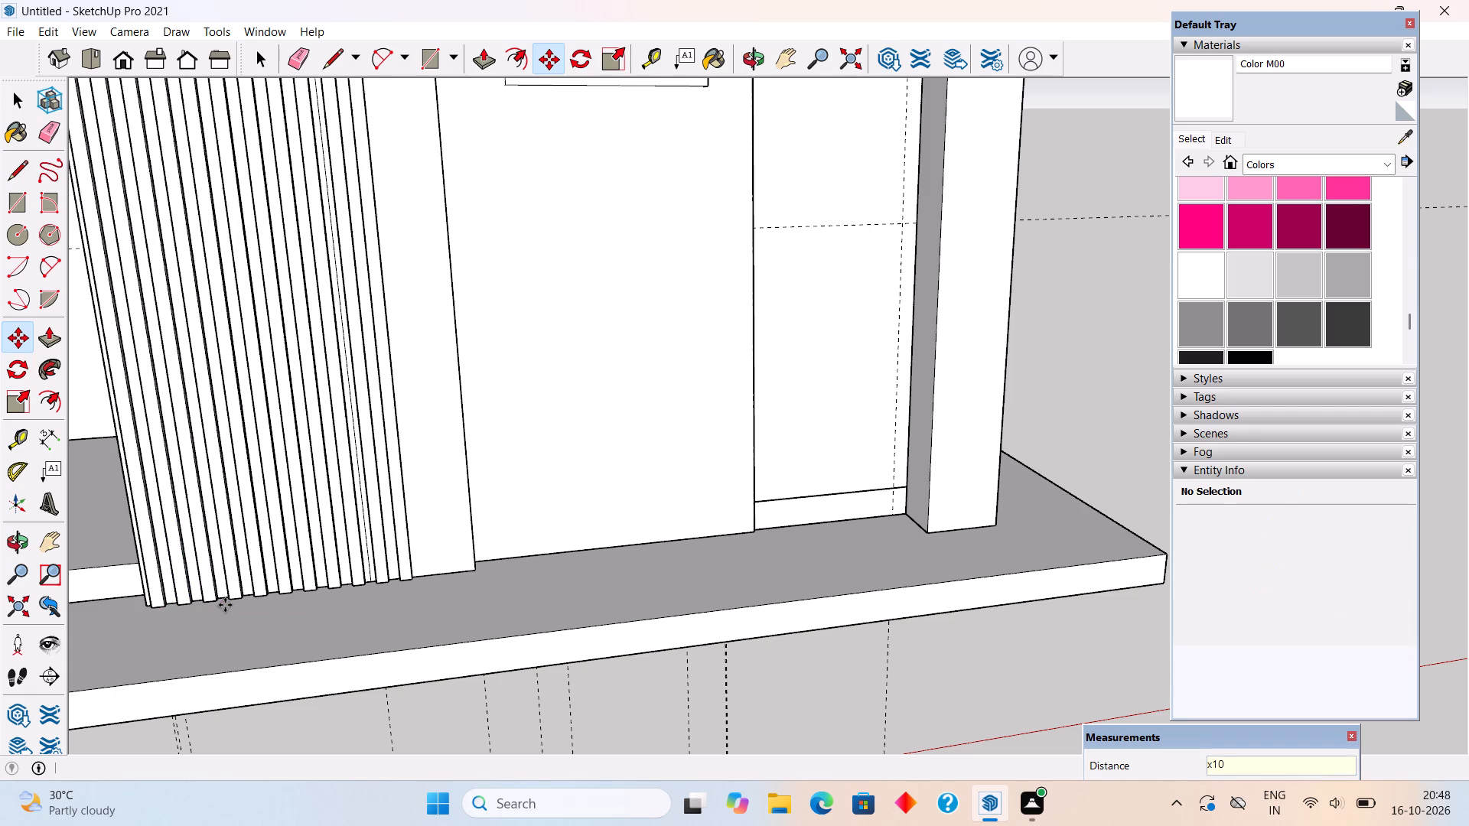
# Delete the two strips nearest the window that lie beyond the vertical dashed guide on the panel.
pyautogui.press('space')
pyautogui.scroll(5, 298, 574)
pyautogui.click(428, 577)
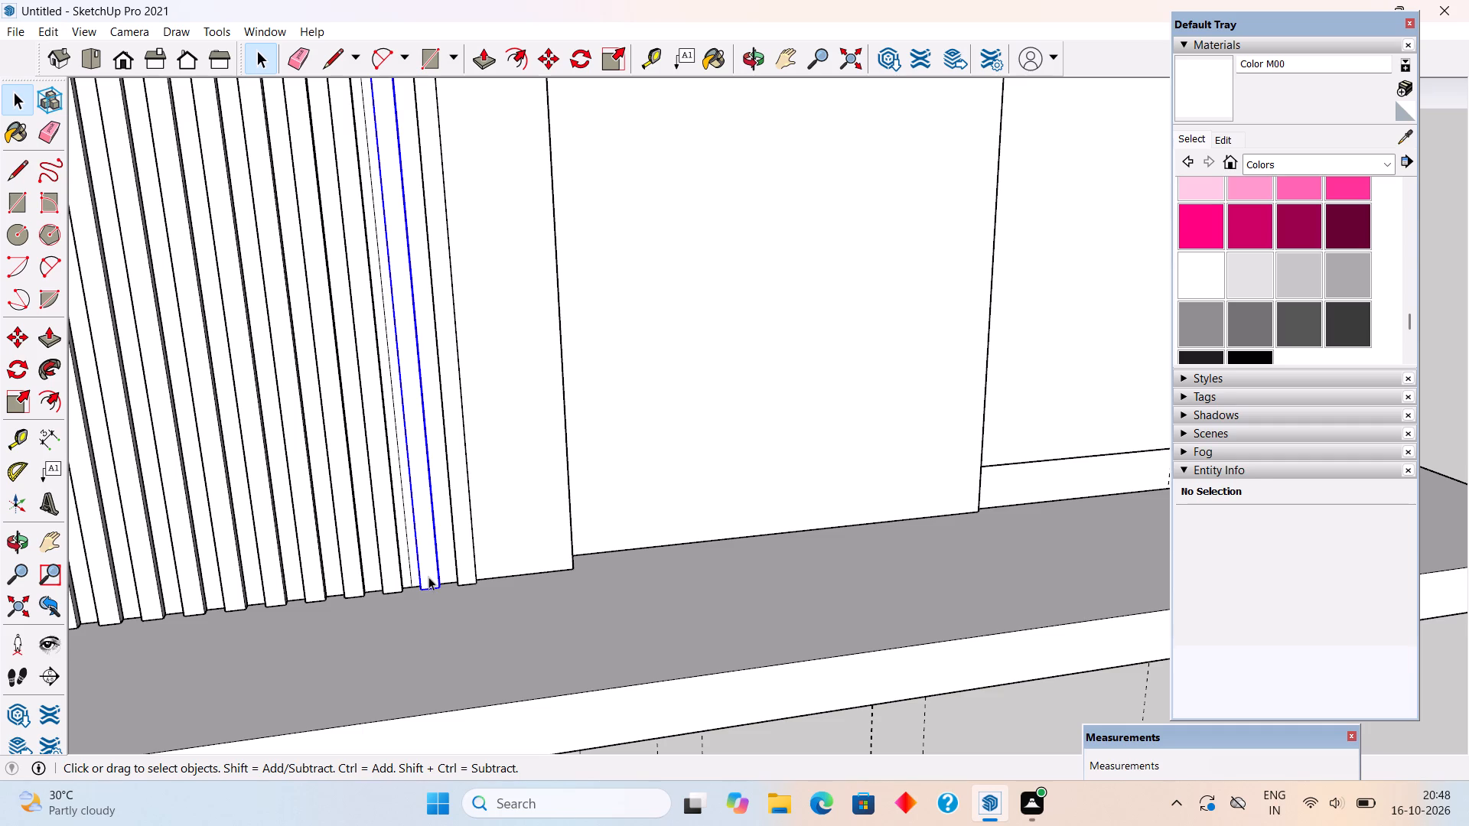
pyautogui.press('Delete')
pyautogui.click(468, 556)
pyautogui.press('Delete')
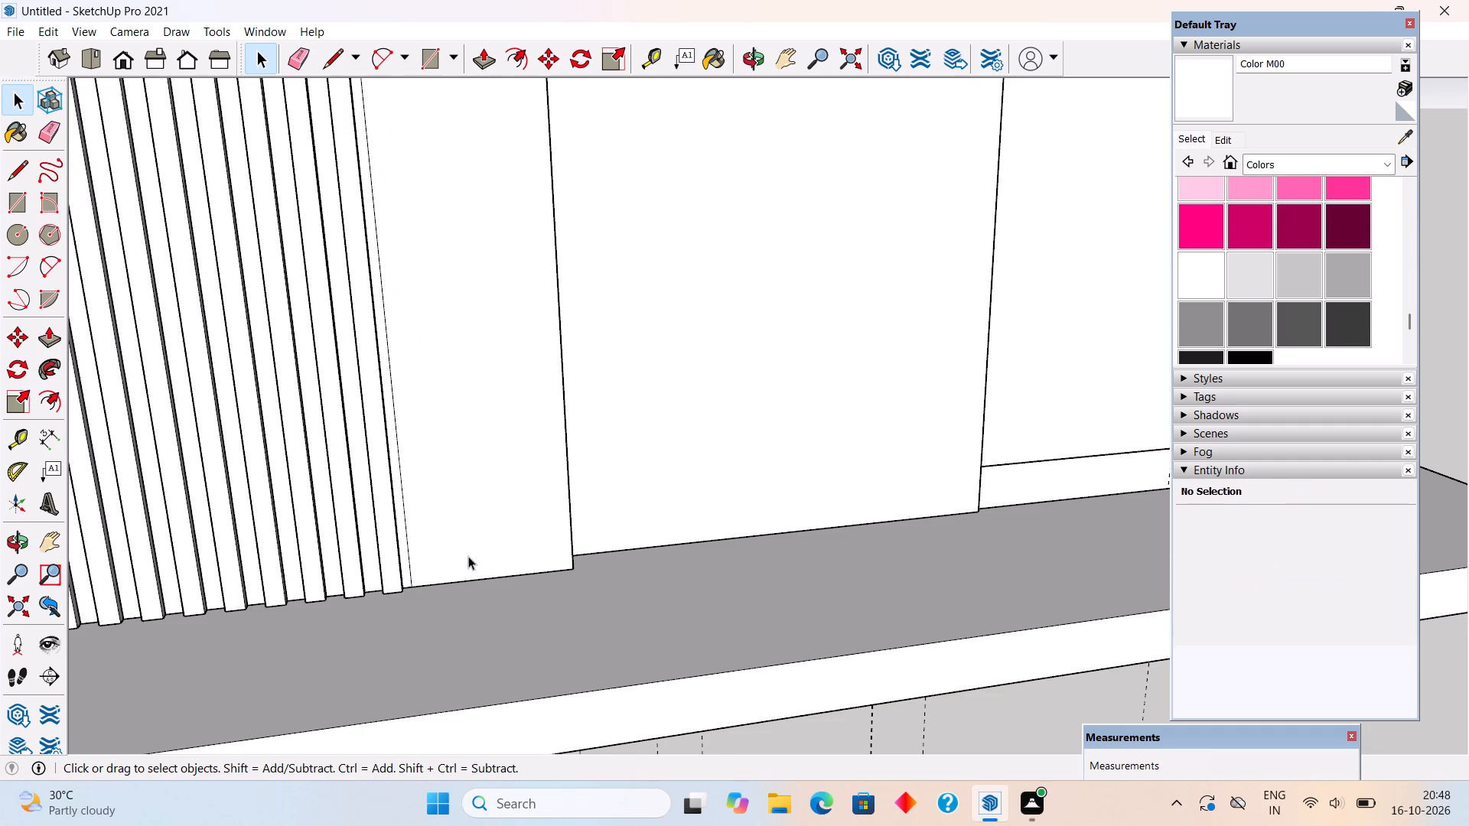
# Open the tower's roof frame group and select all of its connected geometry.
pyautogui.scroll(-20, 468, 556)
pyautogui.scroll(-2, 468, 556)
pyautogui.moveTo(433, 482); pyautogui.dragTo(441, 493, button='middle')
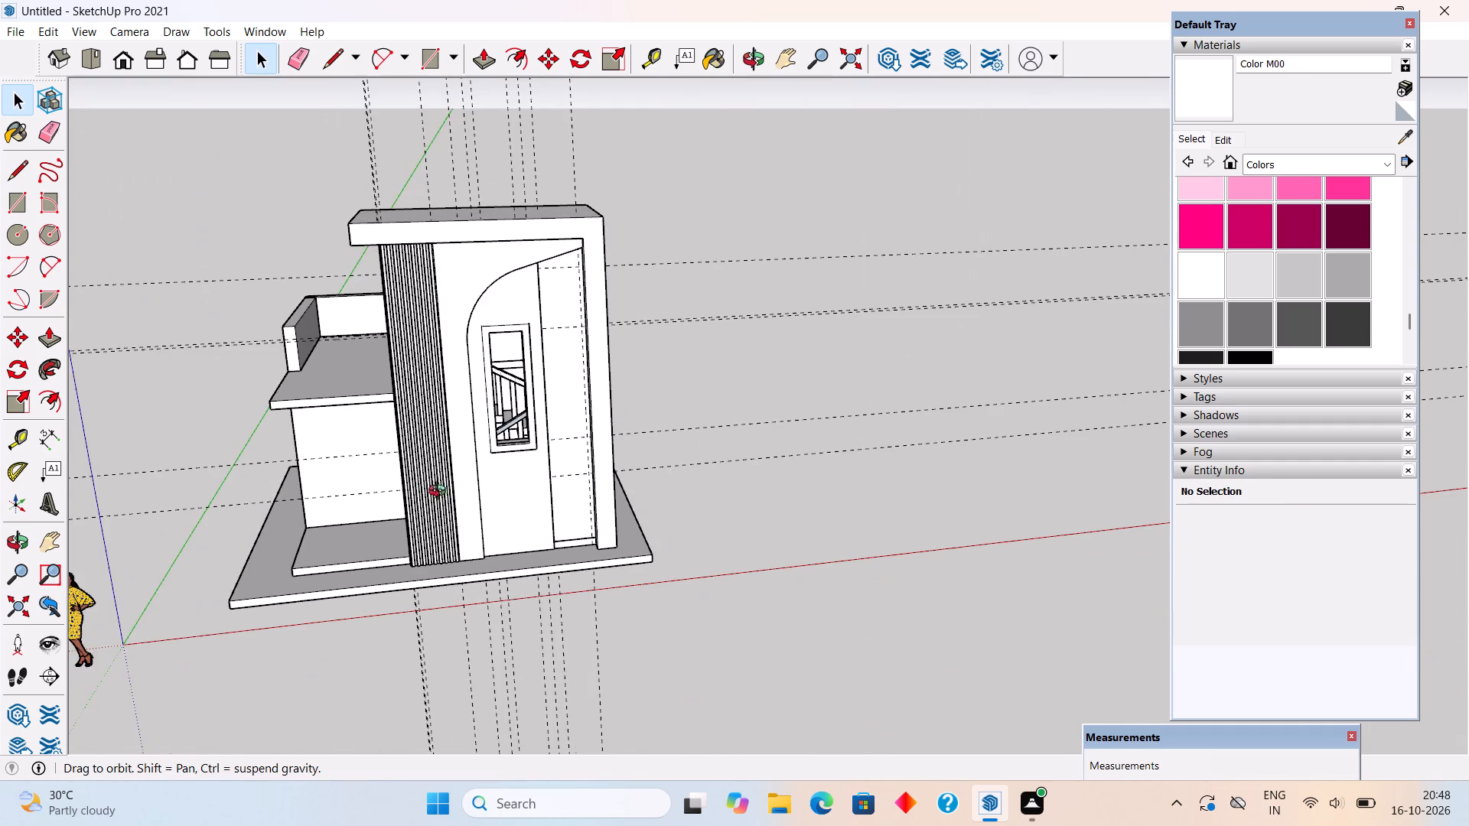
pyautogui.moveTo(441, 493); pyautogui.dragTo(547, 428, button='middle')
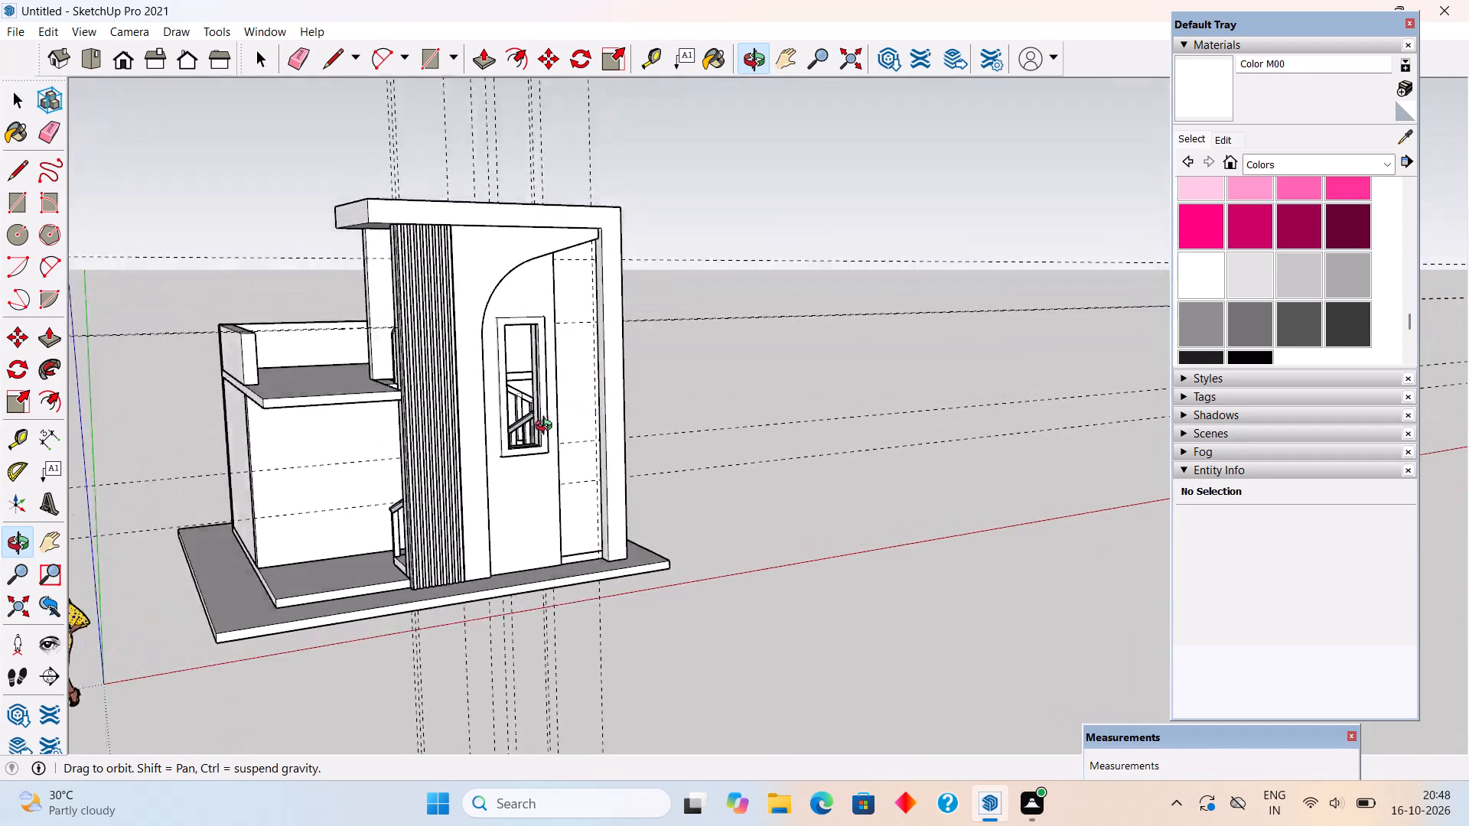
pyautogui.moveTo(547, 428); pyautogui.dragTo(838, 571, button='middle')
pyautogui.scroll(5, 590, 389)
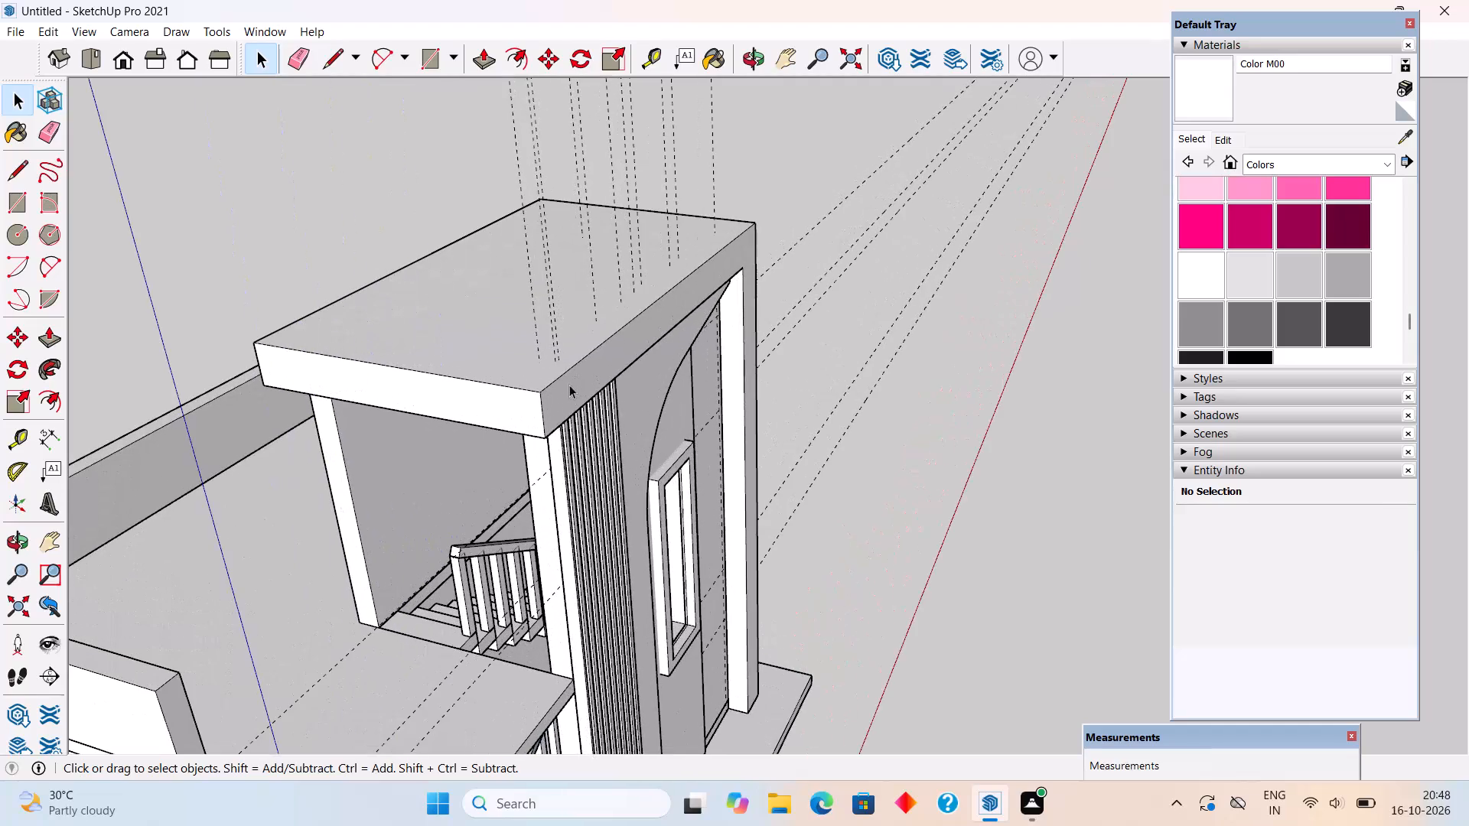
pyautogui.tripleClick(565, 398)
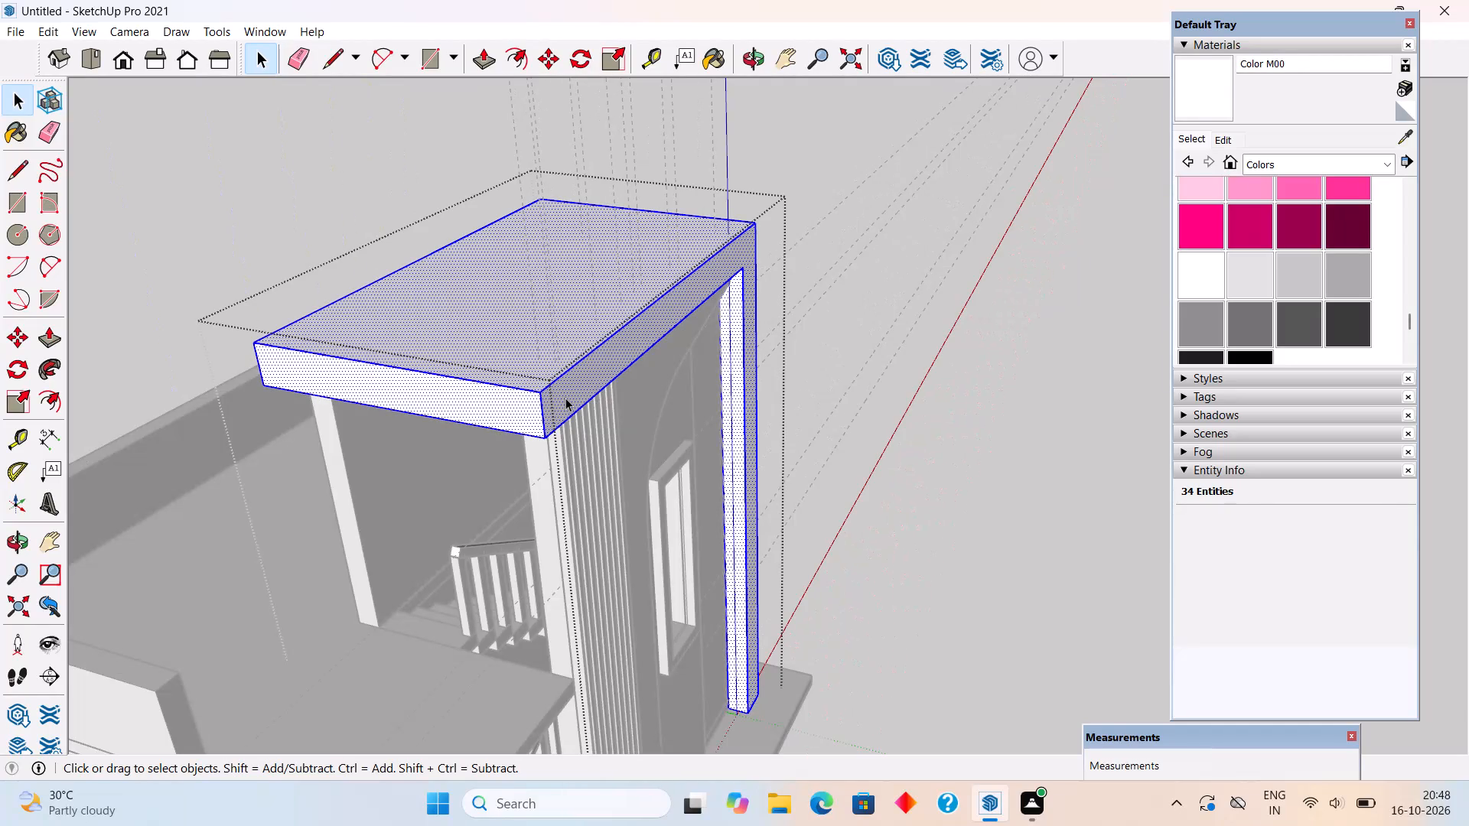
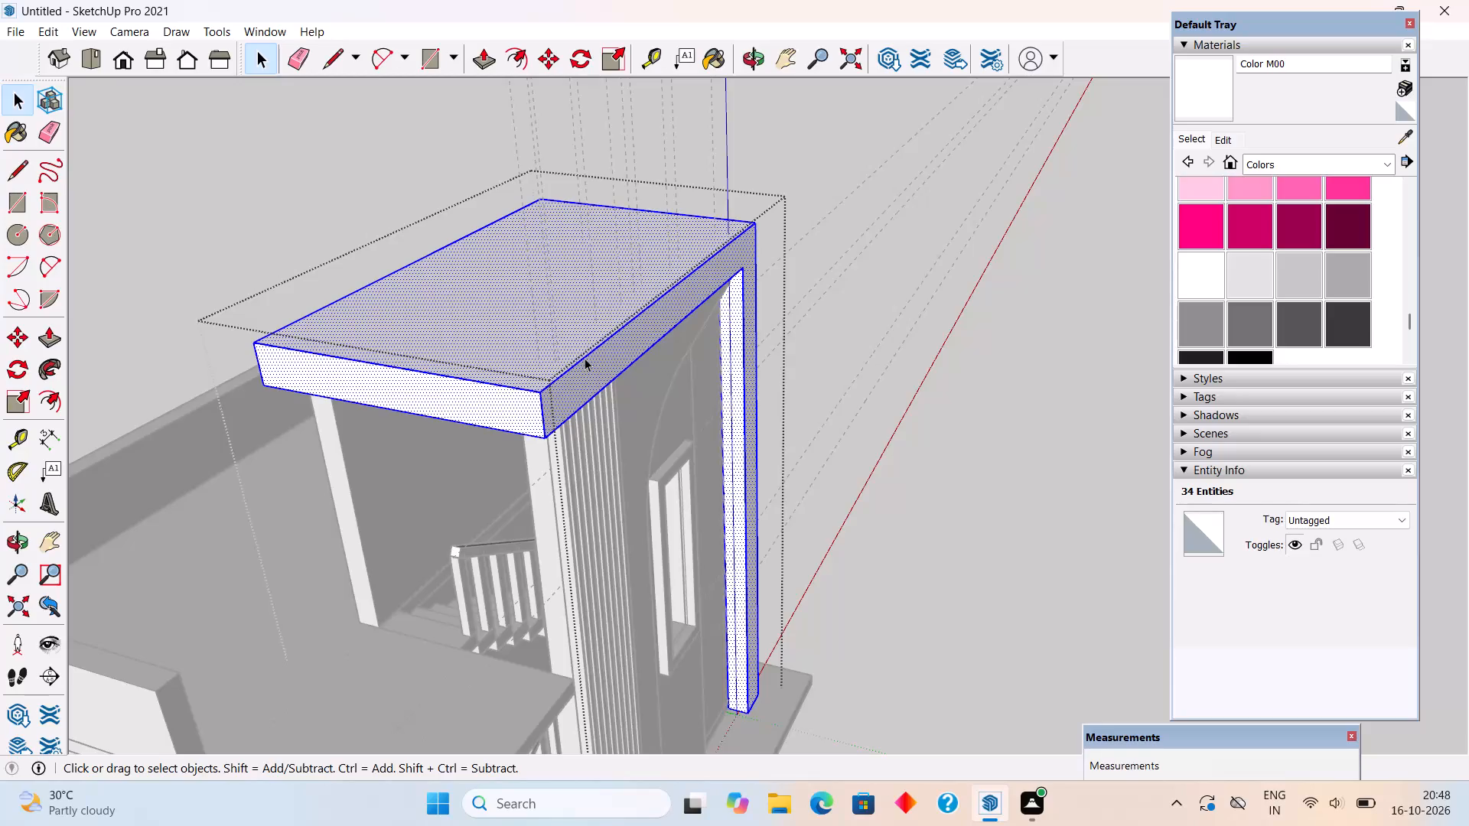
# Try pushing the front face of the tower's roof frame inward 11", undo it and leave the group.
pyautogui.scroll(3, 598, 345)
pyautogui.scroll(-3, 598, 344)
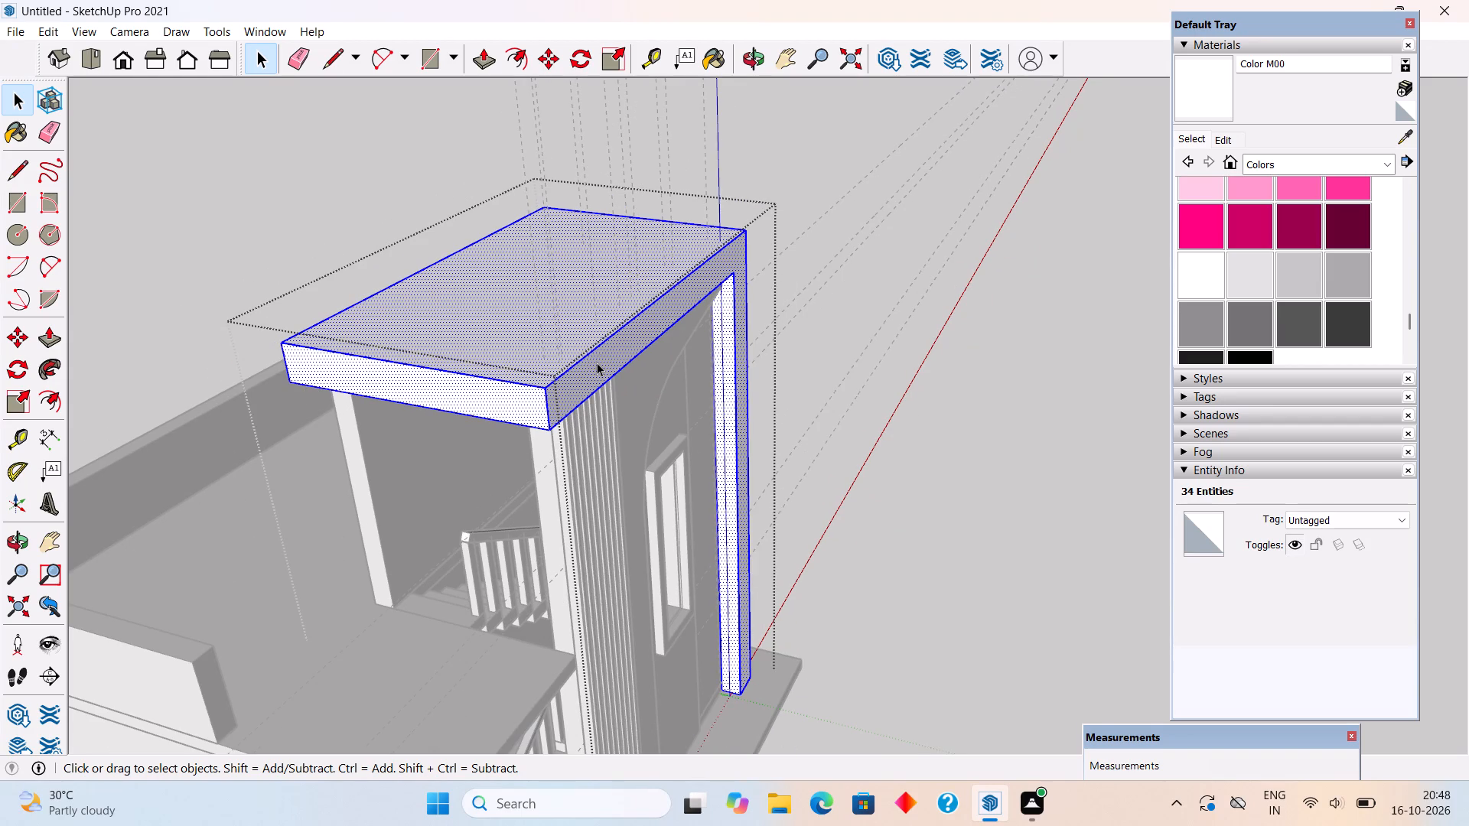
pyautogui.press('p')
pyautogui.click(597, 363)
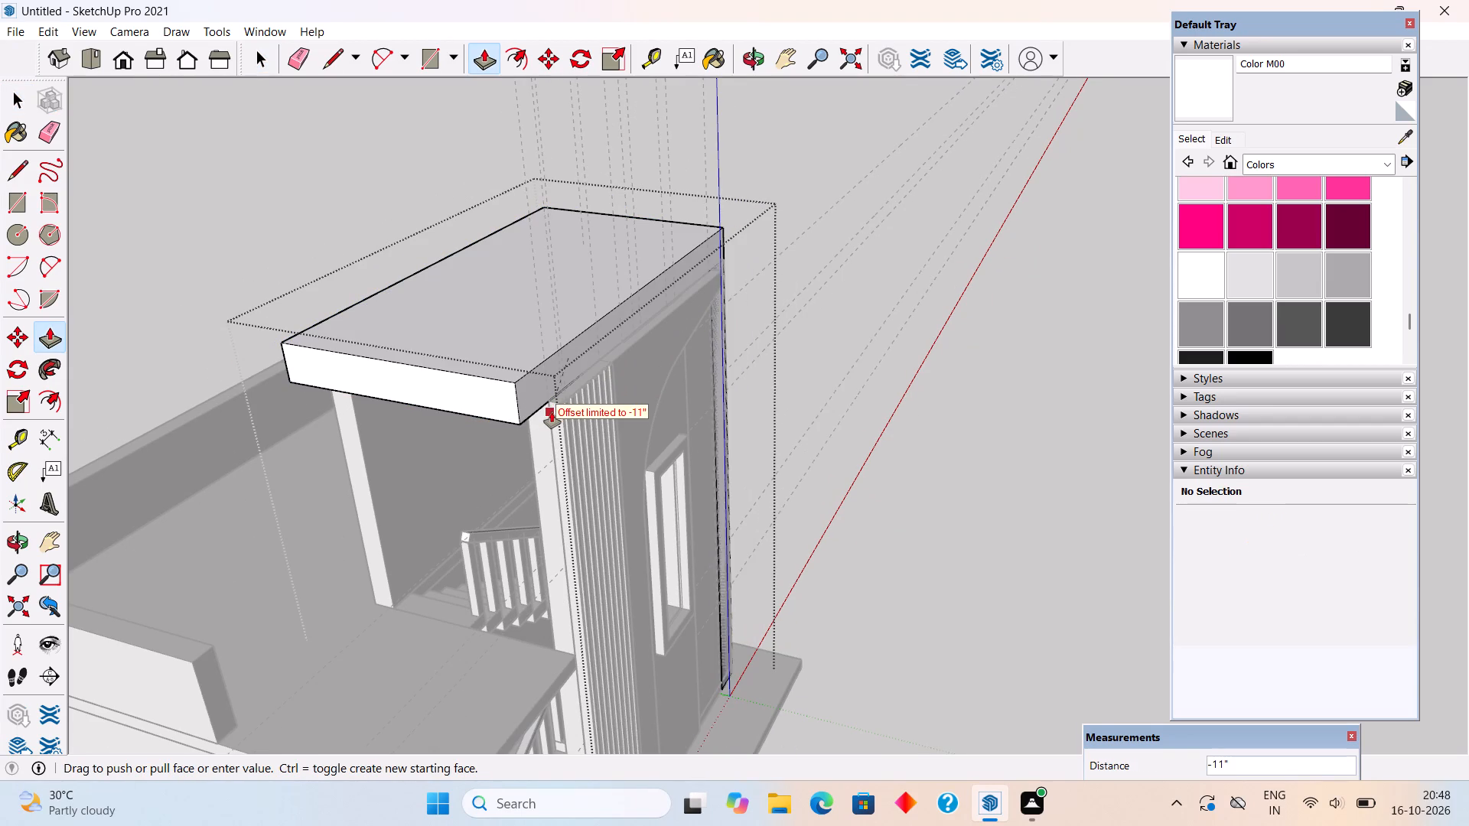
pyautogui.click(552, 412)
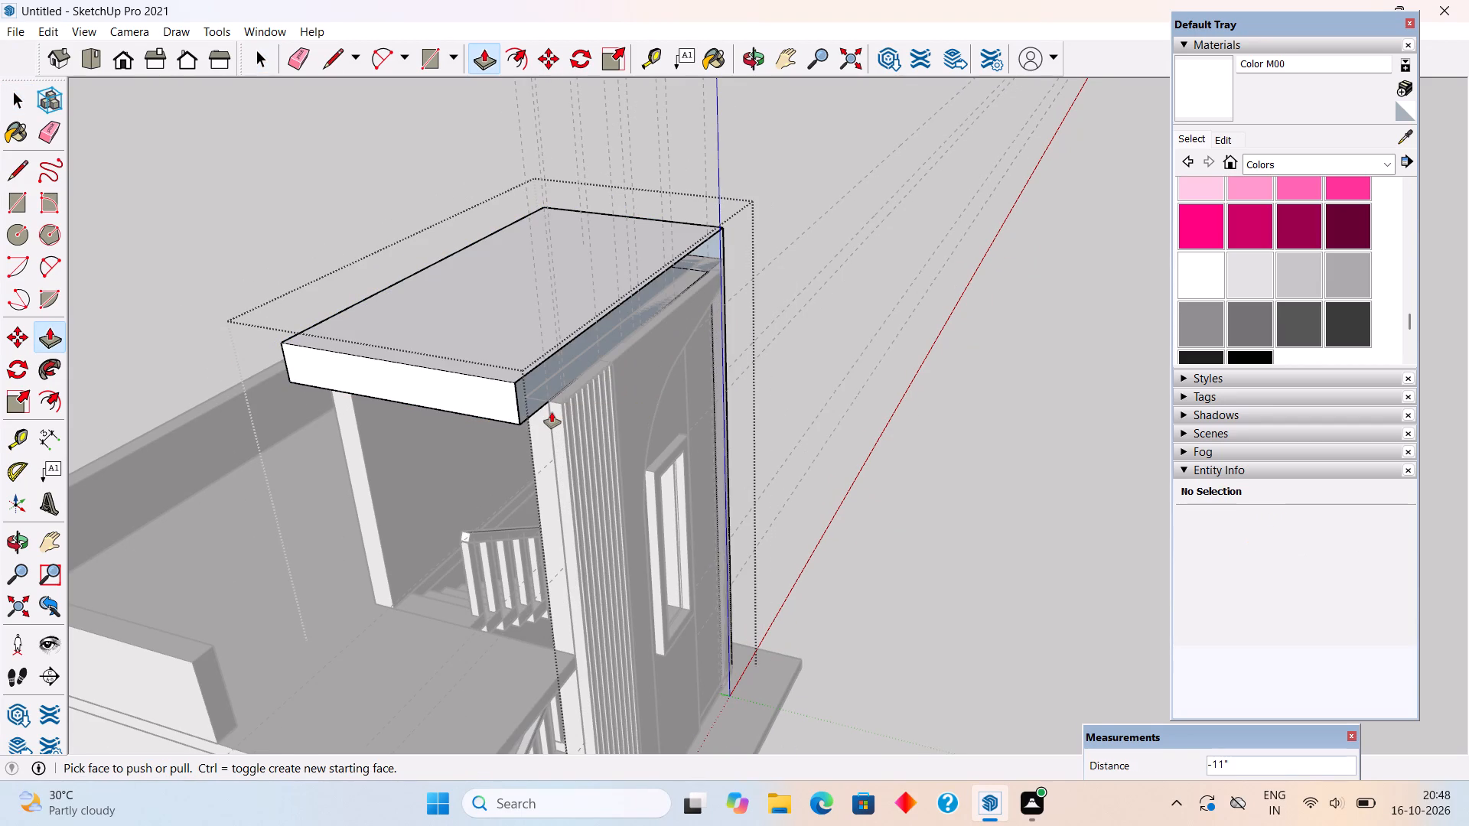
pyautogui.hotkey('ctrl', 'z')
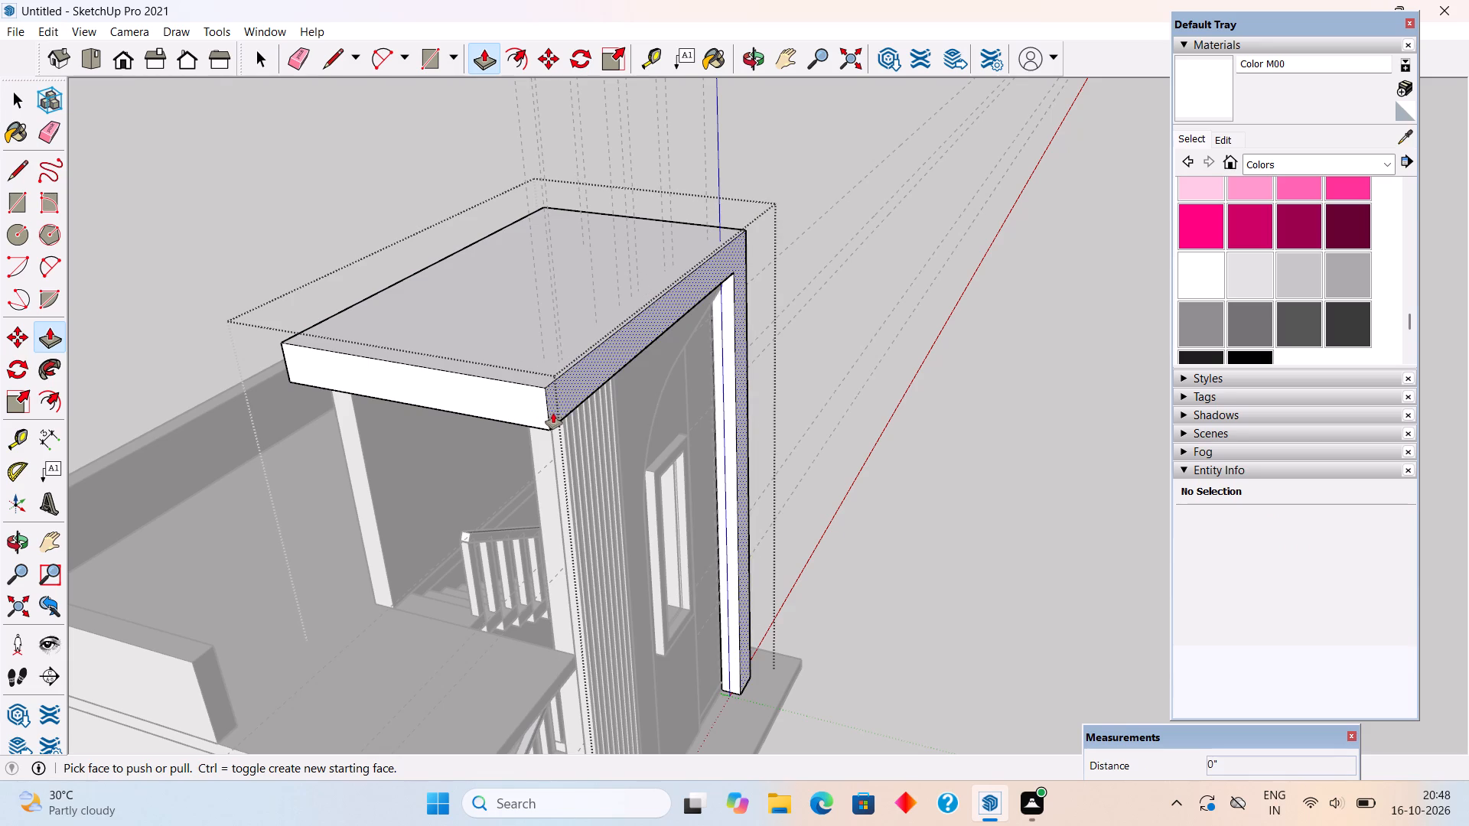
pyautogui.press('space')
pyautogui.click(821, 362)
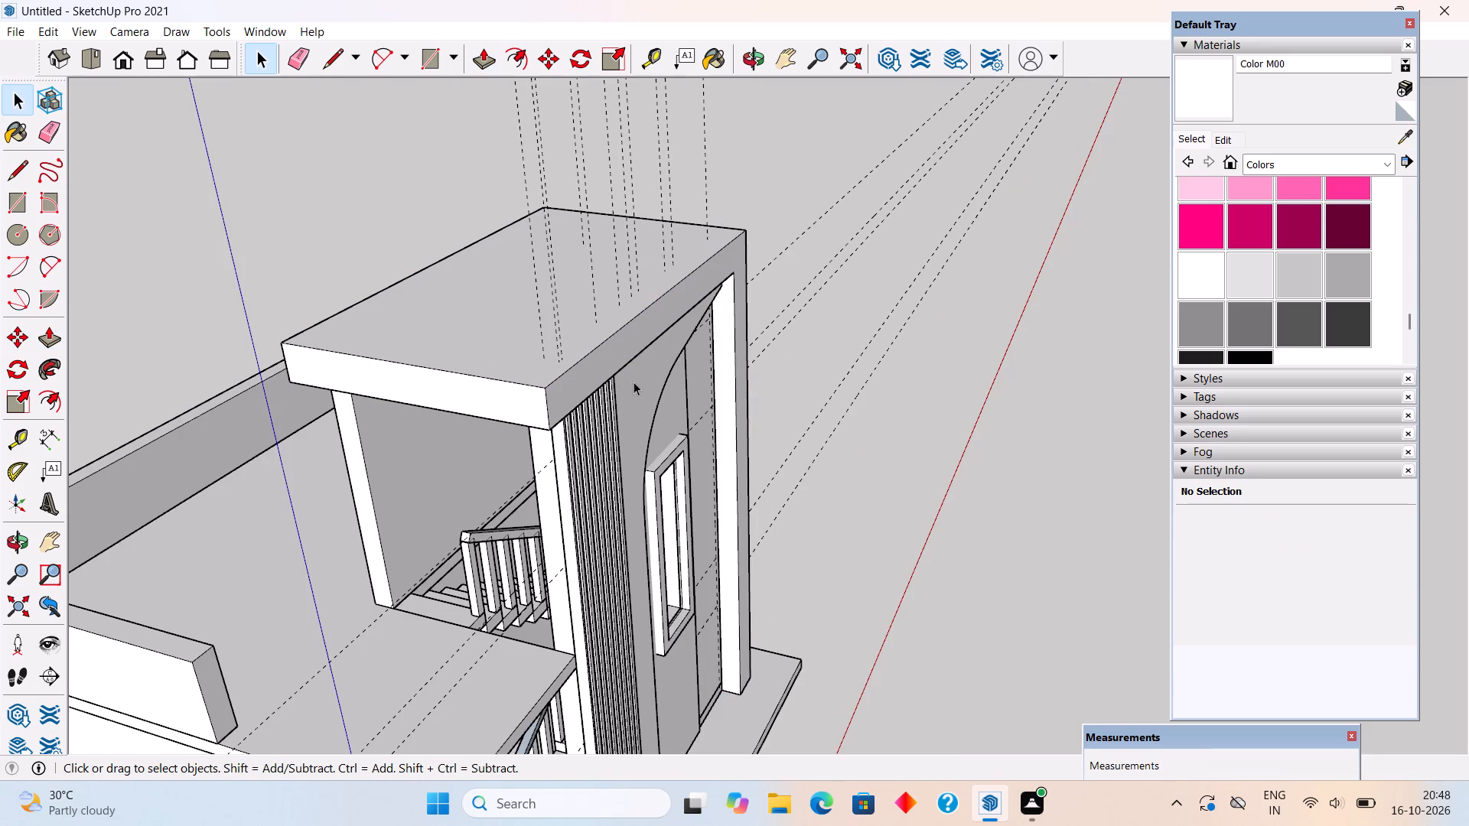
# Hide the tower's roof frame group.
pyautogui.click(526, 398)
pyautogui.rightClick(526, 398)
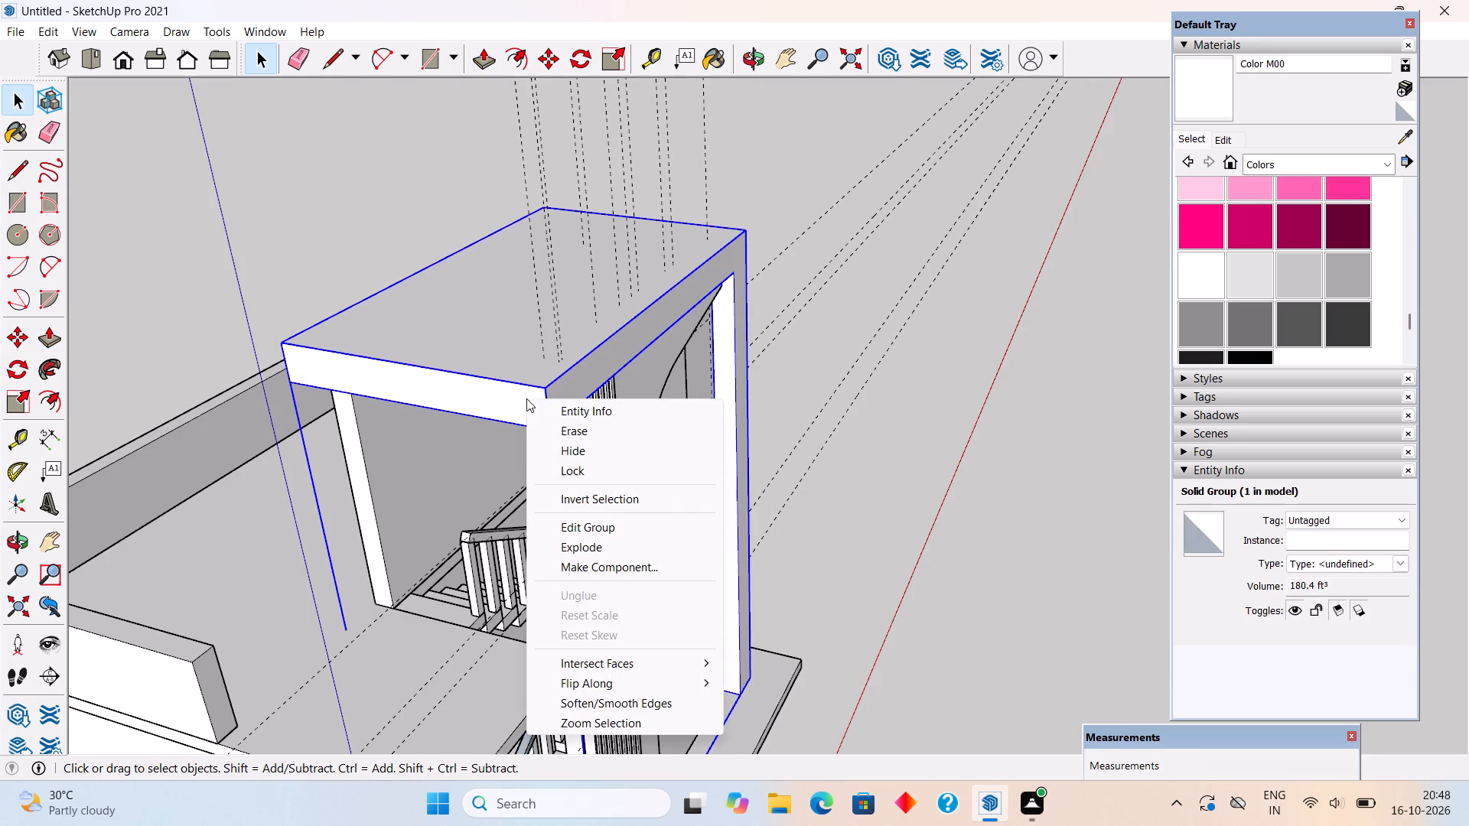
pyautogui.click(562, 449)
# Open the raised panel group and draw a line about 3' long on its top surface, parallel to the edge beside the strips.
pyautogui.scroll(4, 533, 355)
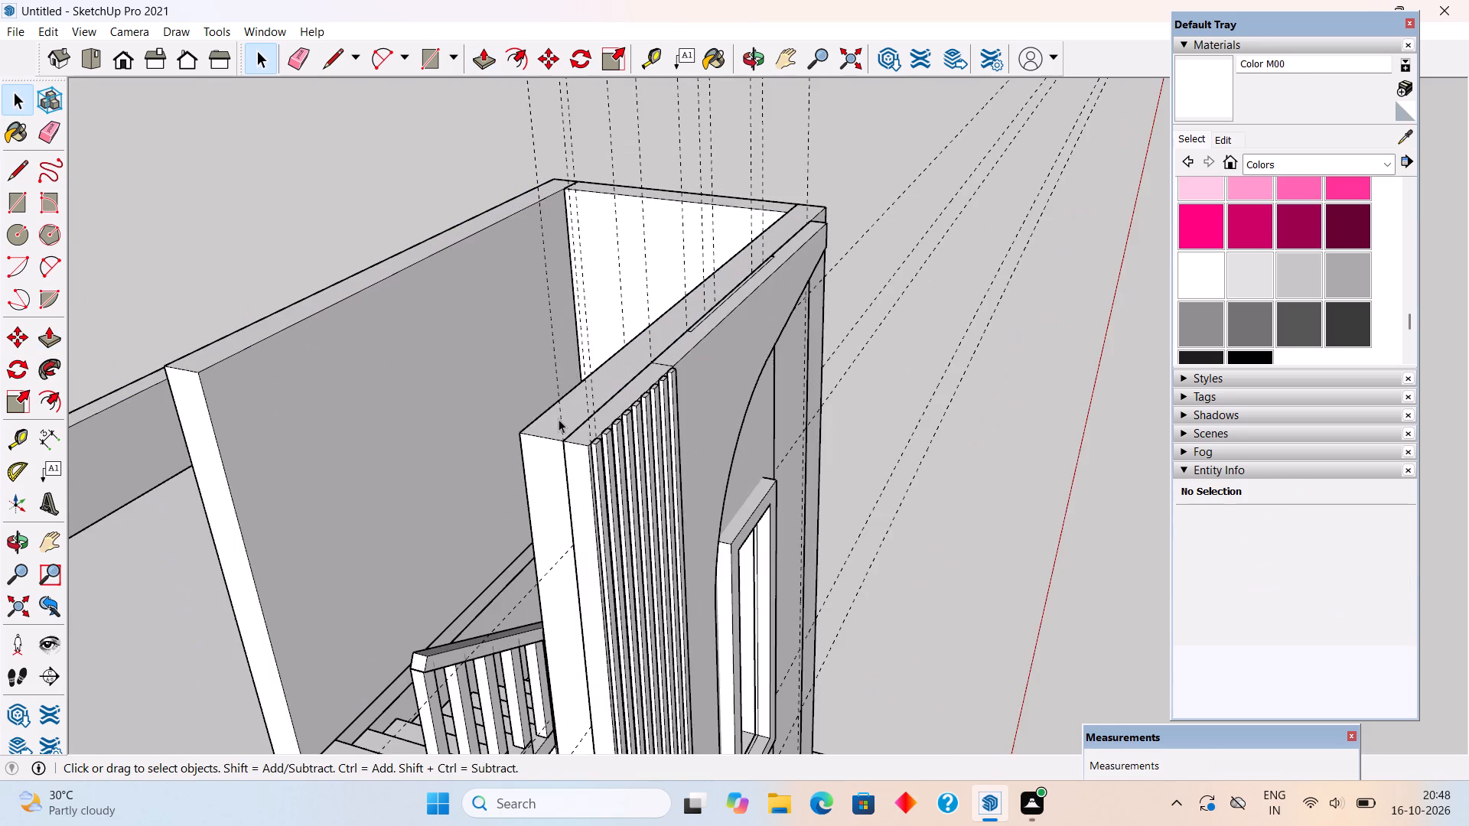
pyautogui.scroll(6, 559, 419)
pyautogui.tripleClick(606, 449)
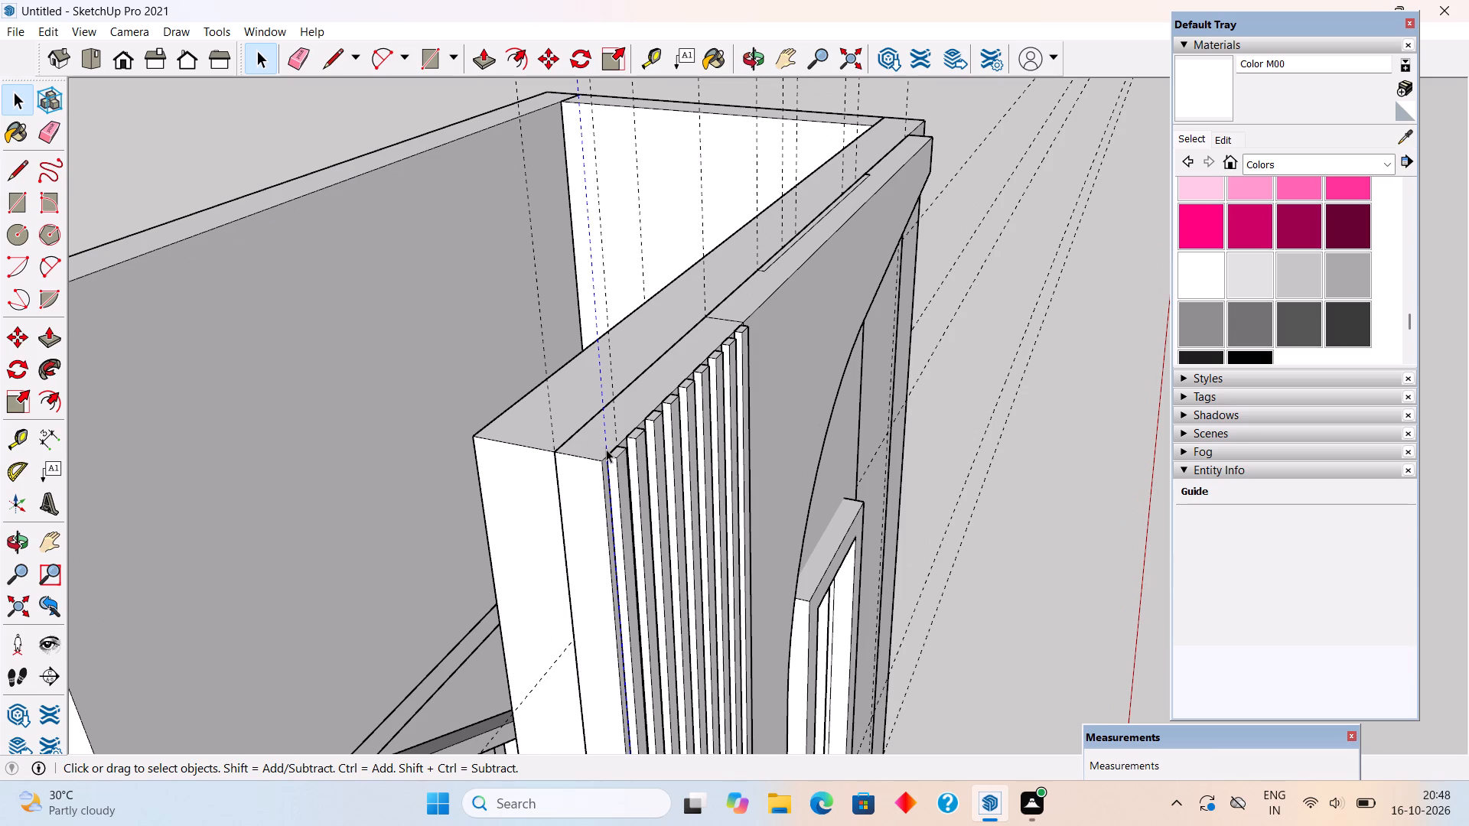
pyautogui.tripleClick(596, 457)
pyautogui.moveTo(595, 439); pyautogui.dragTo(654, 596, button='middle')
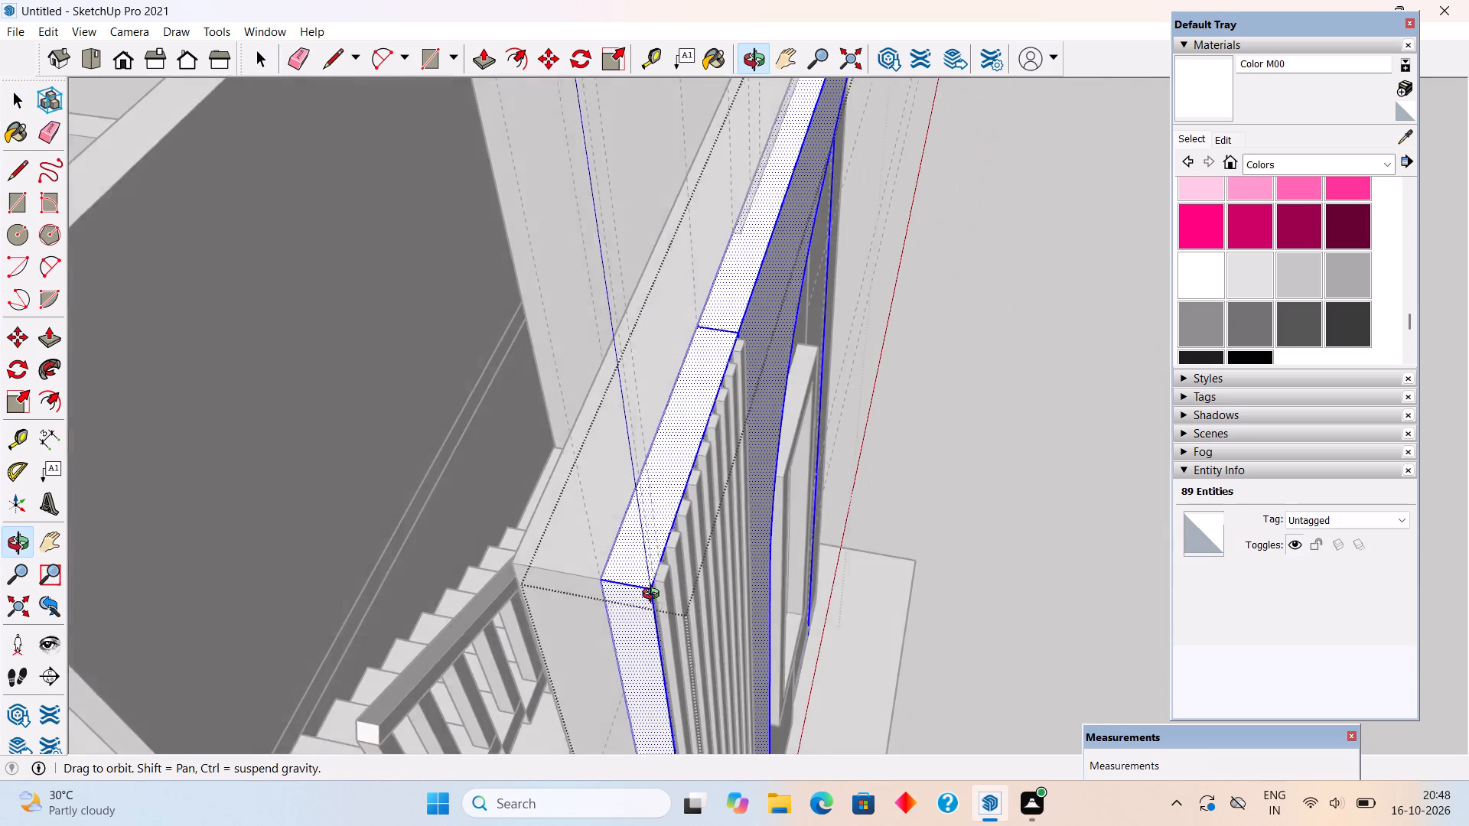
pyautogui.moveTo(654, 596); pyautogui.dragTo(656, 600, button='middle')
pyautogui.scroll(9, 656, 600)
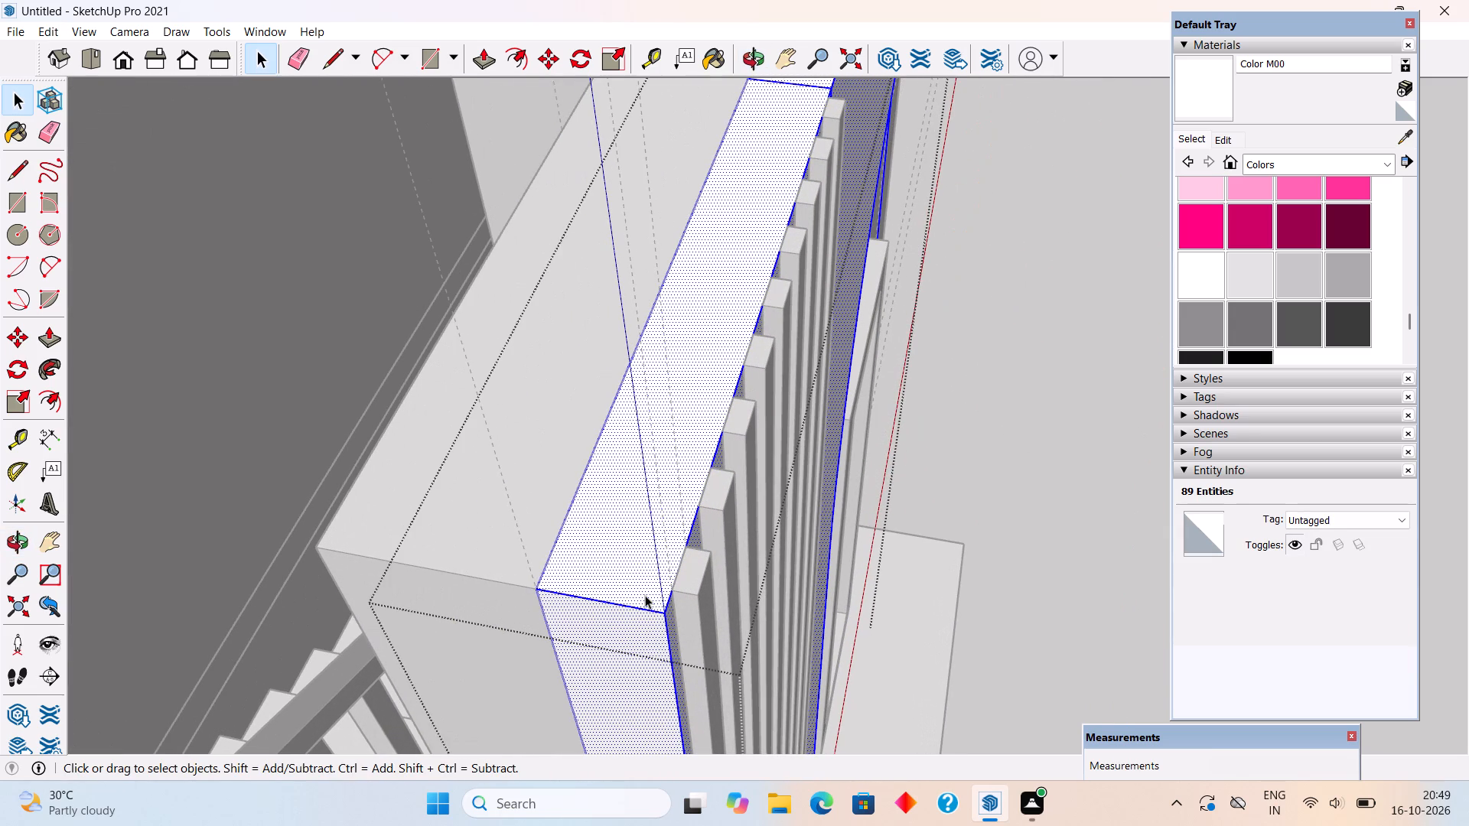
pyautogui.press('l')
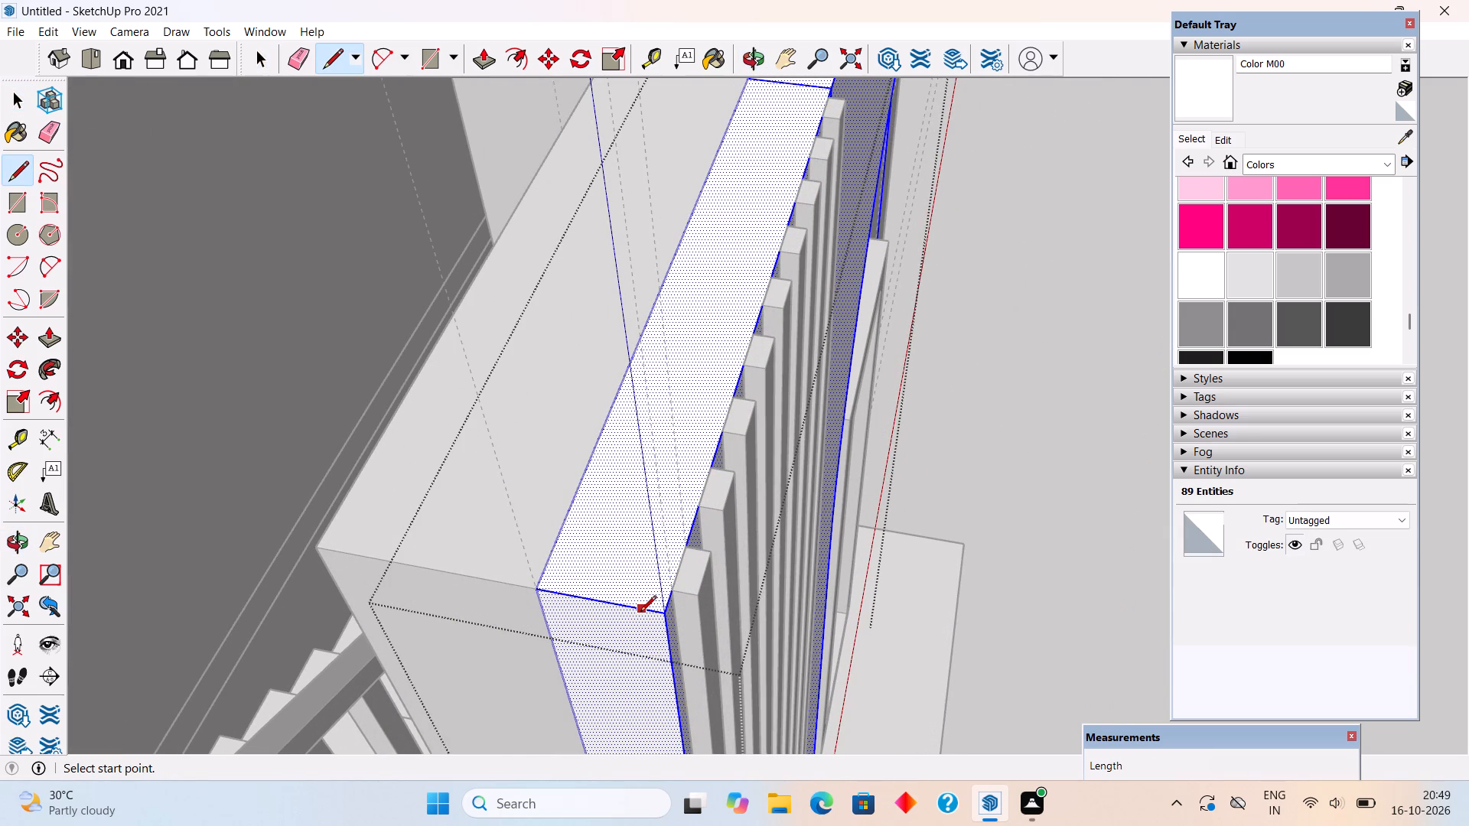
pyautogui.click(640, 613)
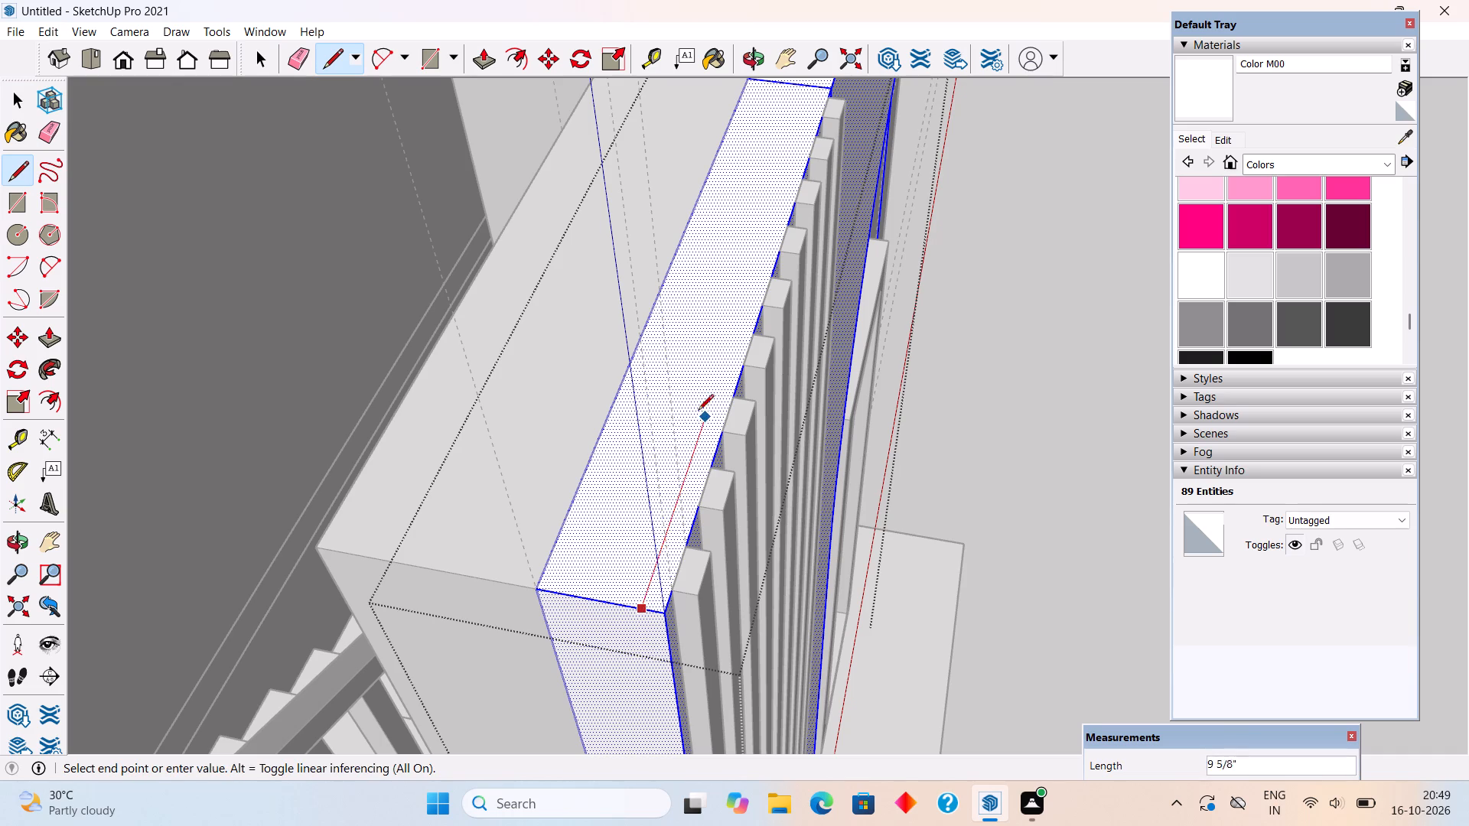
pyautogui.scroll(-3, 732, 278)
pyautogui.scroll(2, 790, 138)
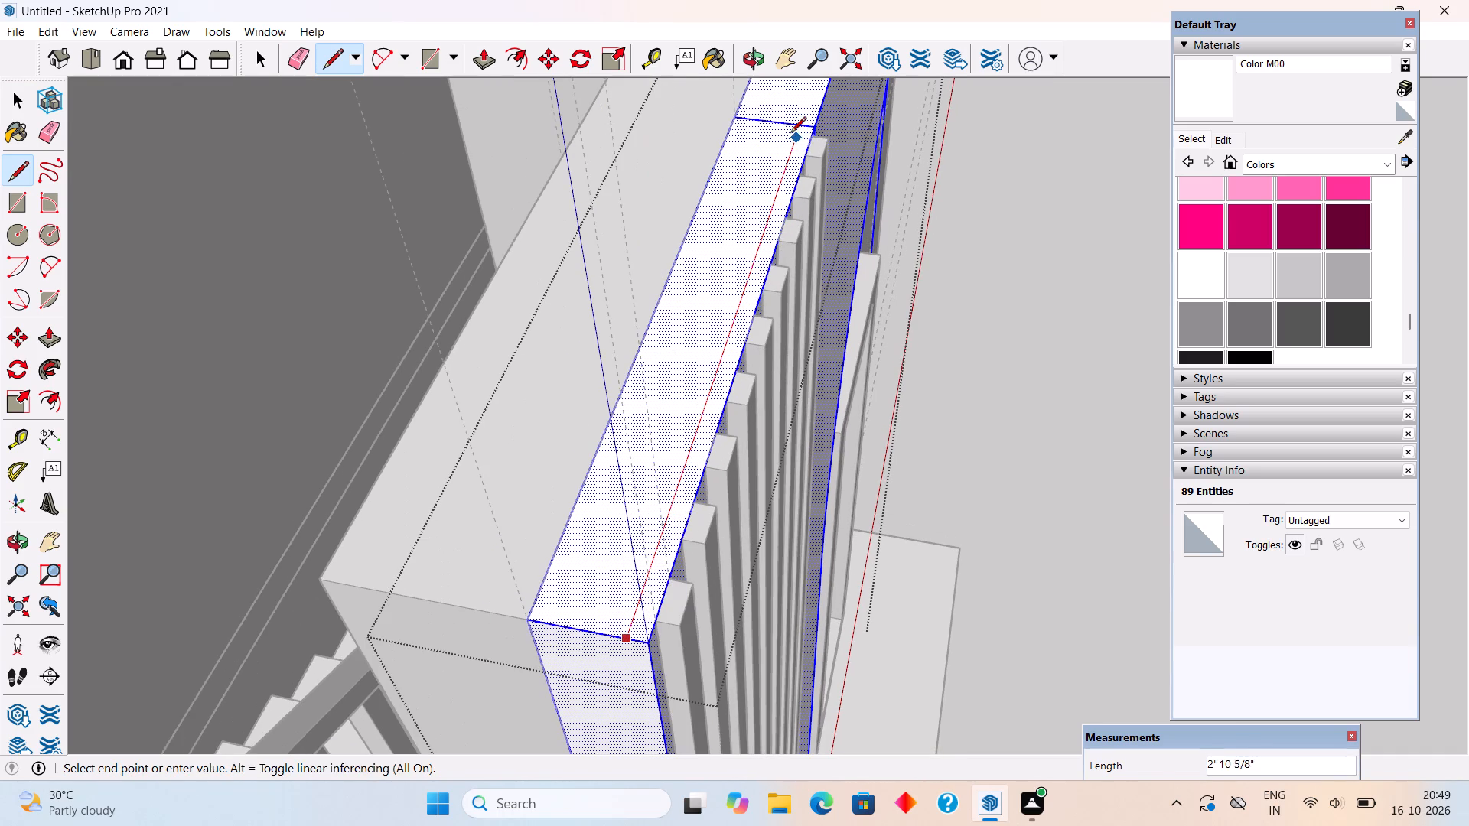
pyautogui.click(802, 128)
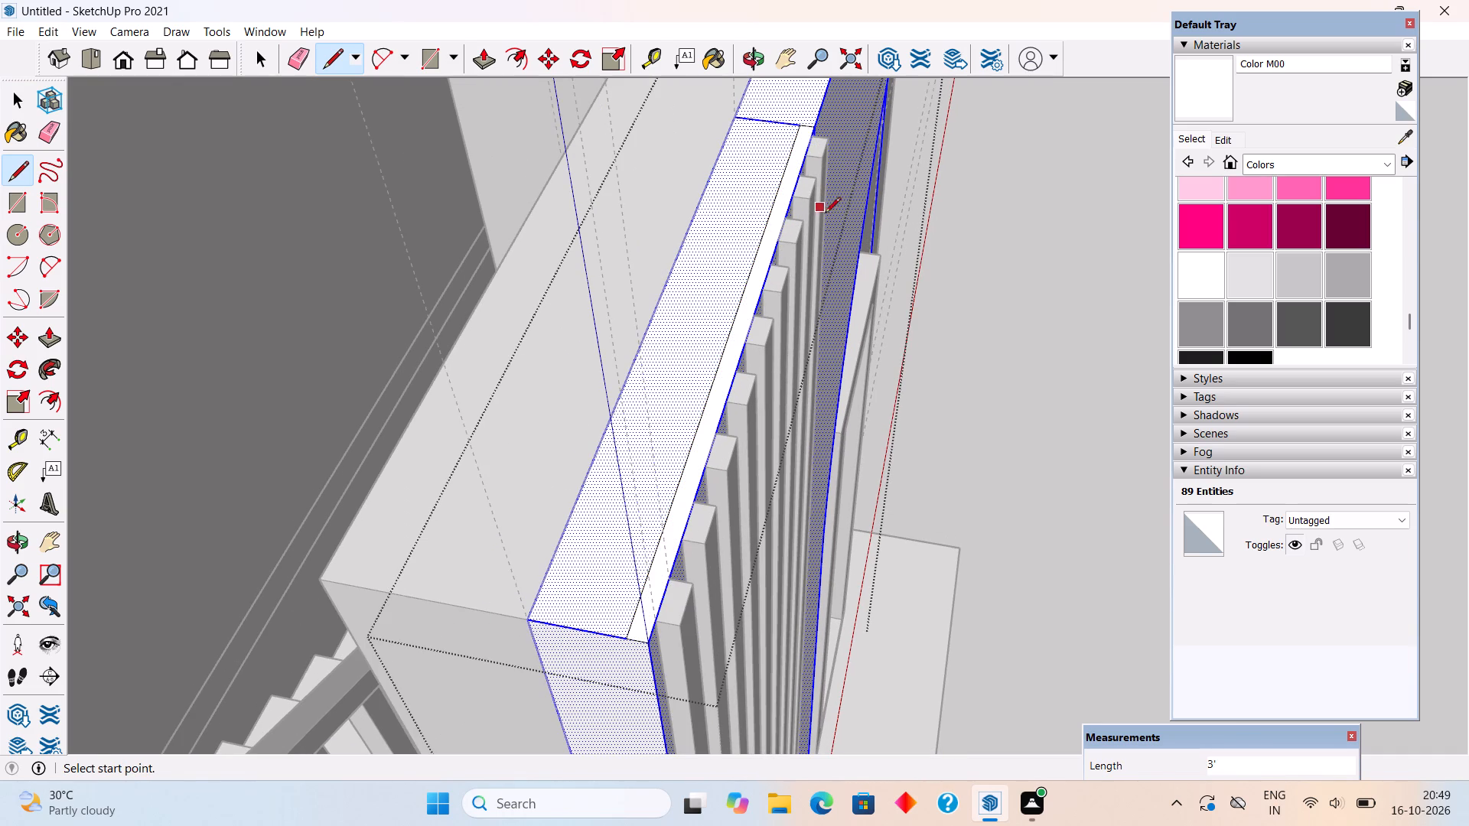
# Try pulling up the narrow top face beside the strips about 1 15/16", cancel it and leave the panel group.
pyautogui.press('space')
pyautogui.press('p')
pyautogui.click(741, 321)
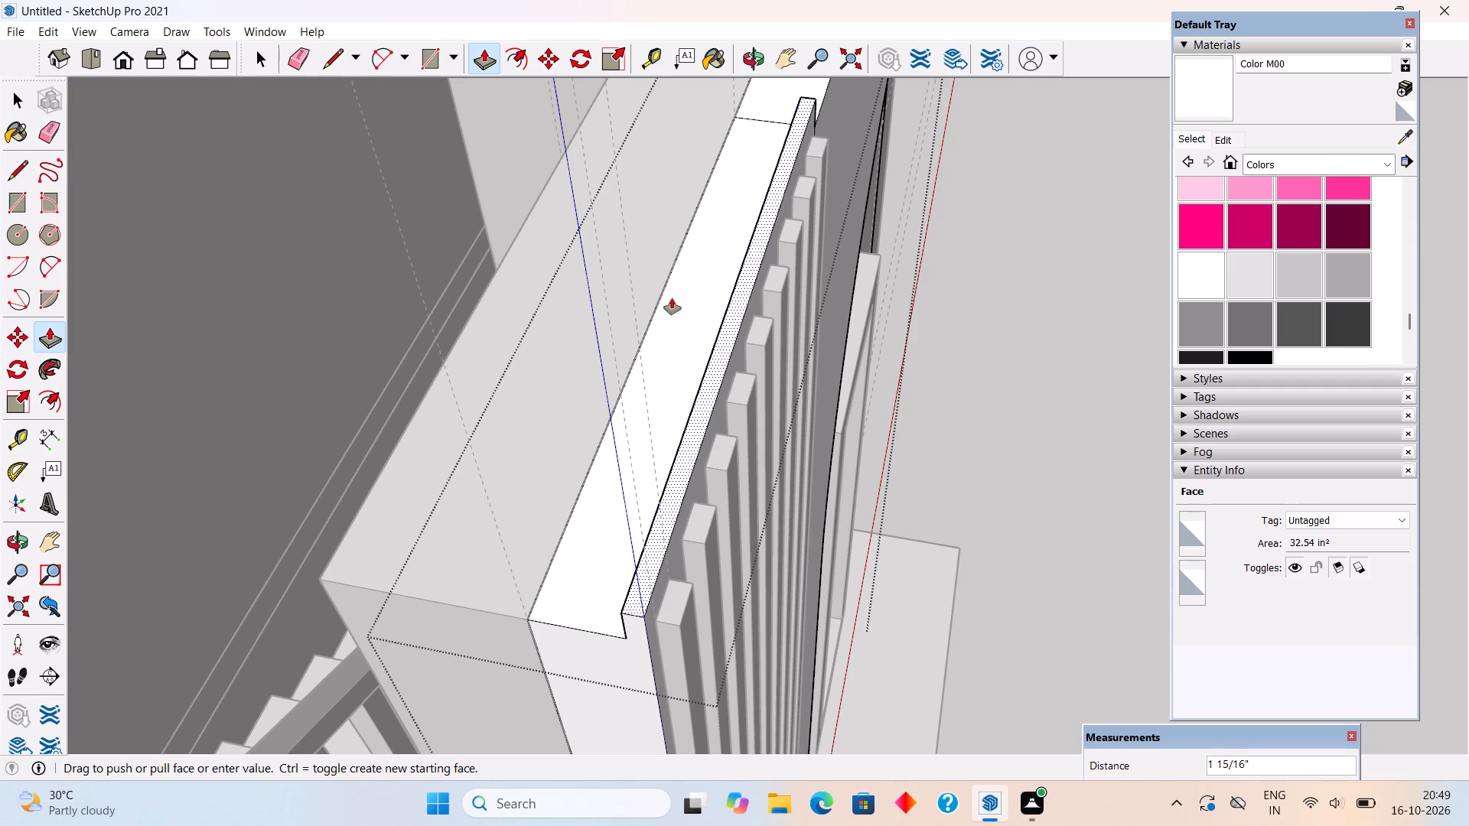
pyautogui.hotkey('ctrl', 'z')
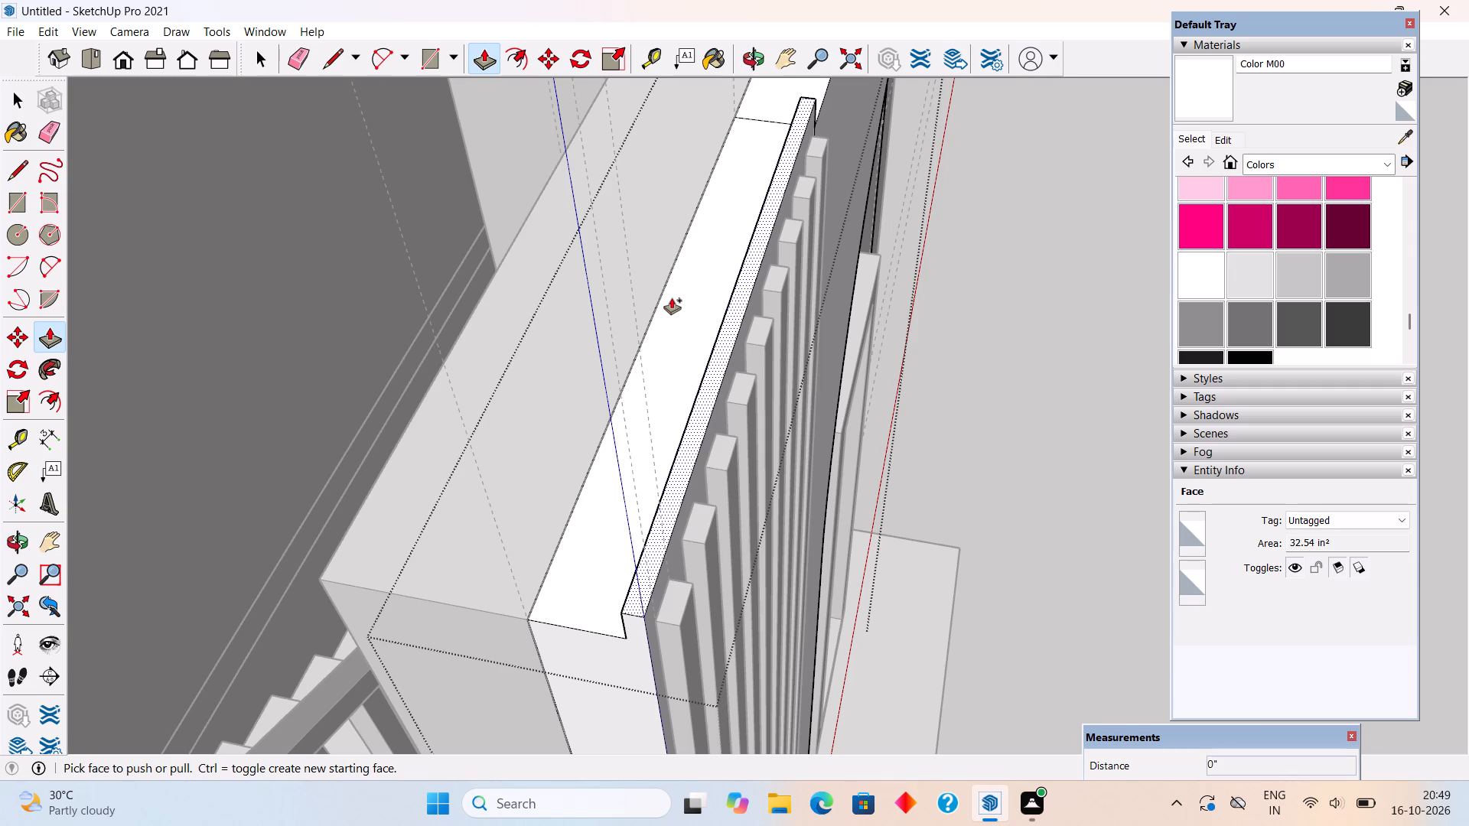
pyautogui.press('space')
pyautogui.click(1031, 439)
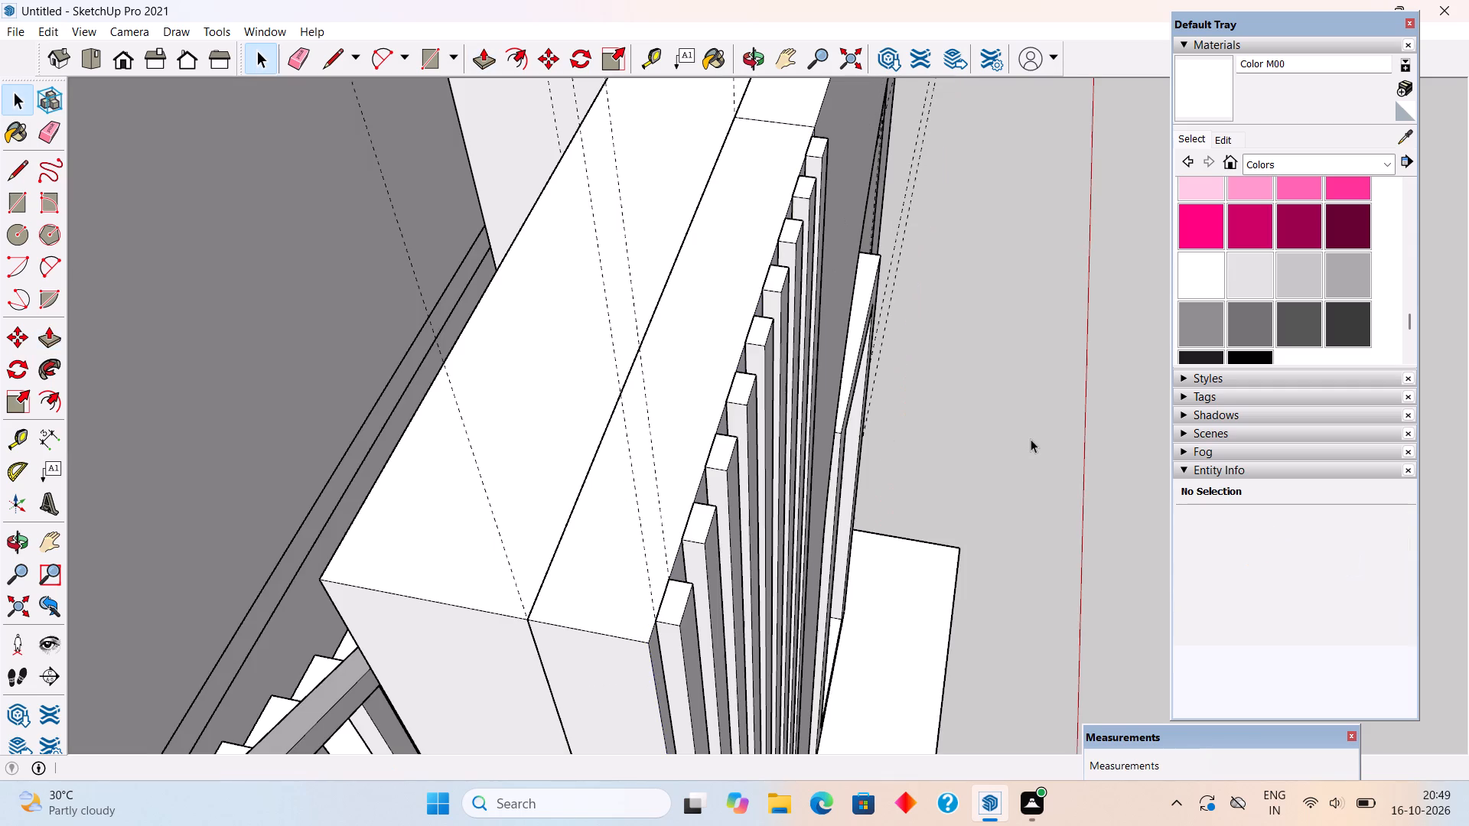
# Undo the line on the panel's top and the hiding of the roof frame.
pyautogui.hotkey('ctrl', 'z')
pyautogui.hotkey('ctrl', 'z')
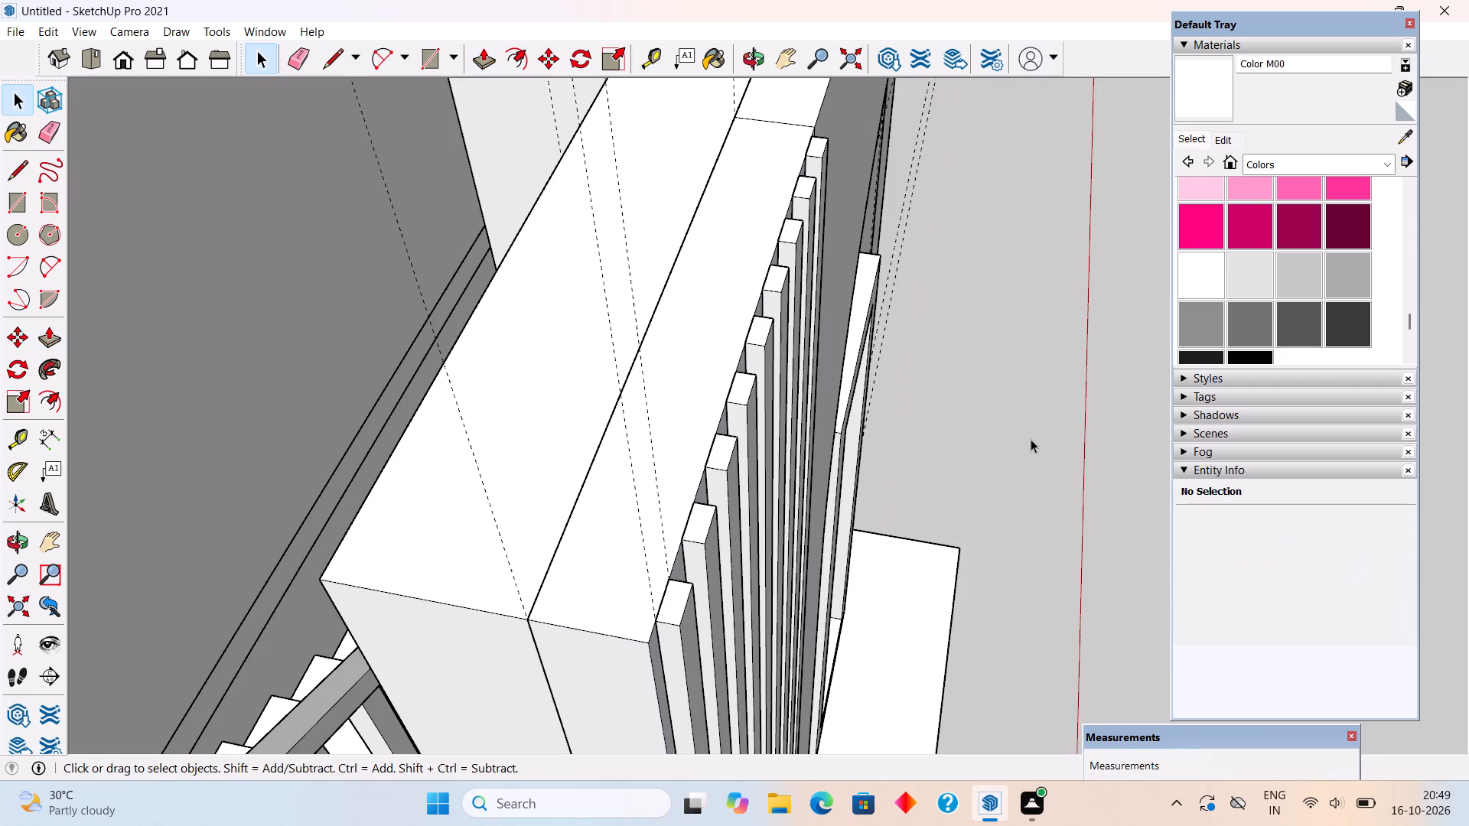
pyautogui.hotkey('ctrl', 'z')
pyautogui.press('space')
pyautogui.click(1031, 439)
# Draw a 2' by 7' 3" rectangle filling the opening inside the tower's window frame.
pyautogui.scroll(-5, 1031, 439)
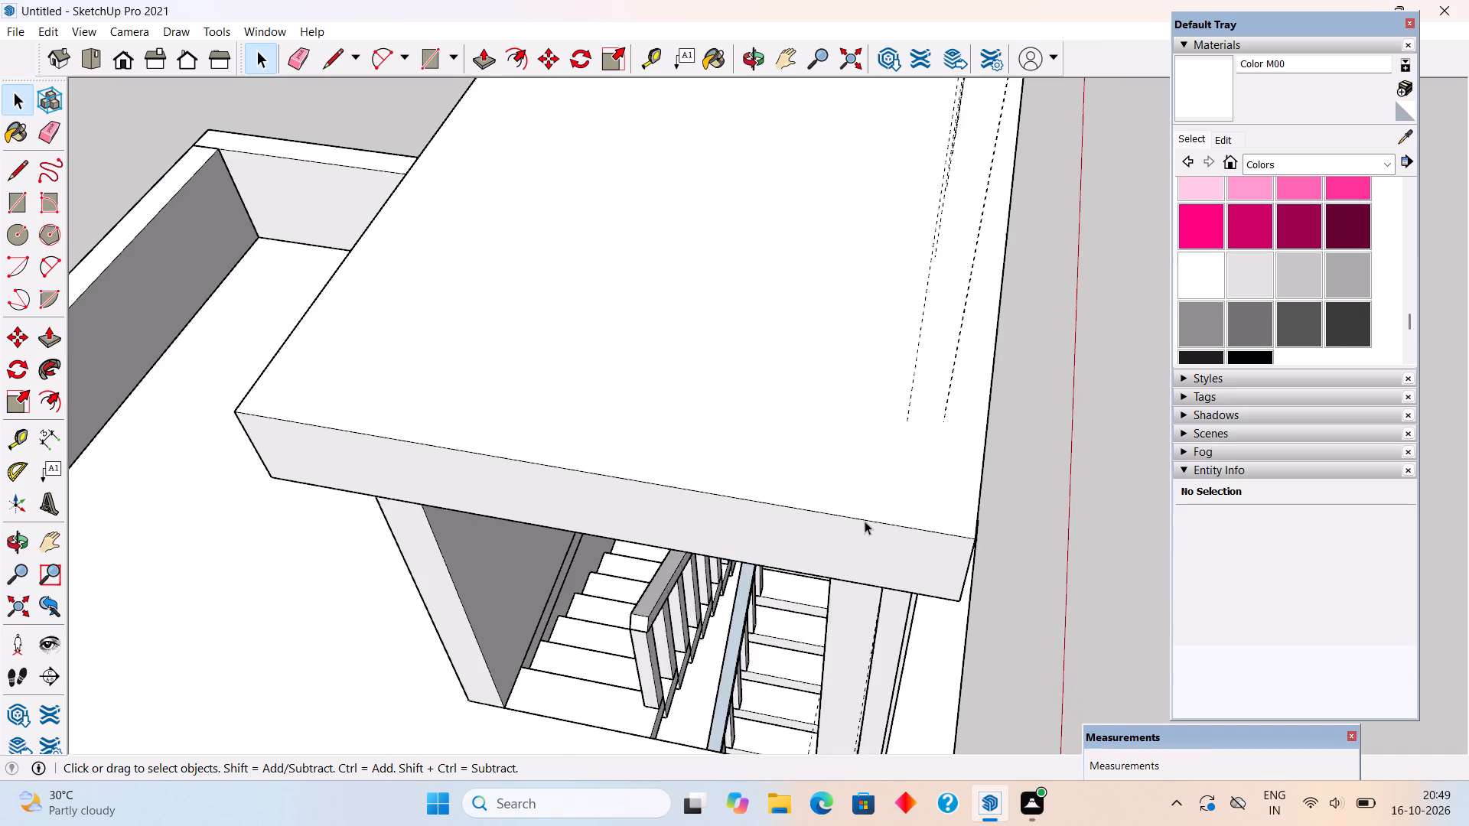
pyautogui.scroll(-5, 865, 521)
pyautogui.moveTo(876, 502); pyautogui.dragTo(496, 366, button='middle')
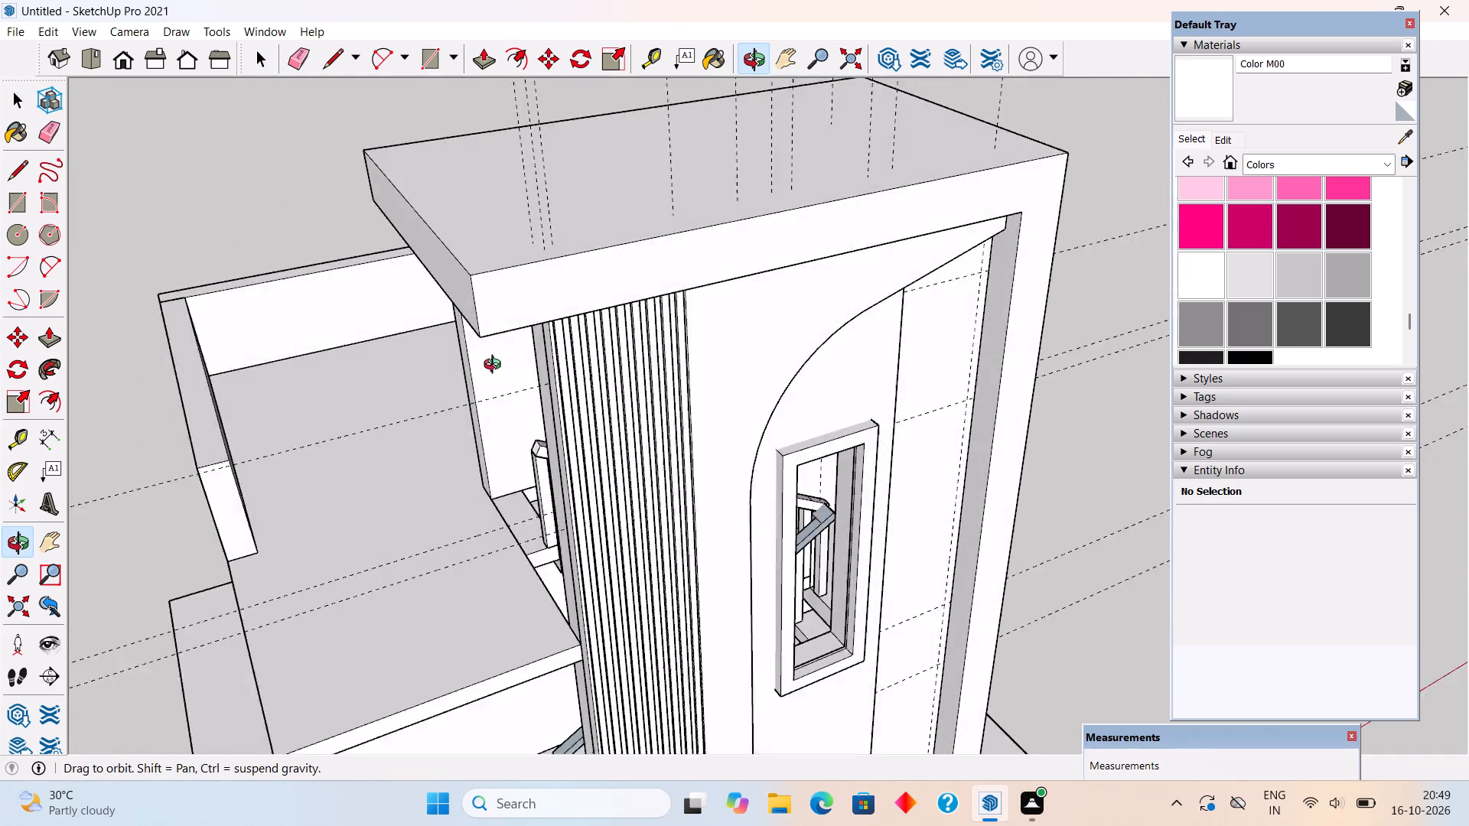
pyautogui.moveTo(496, 366); pyautogui.dragTo(298, 287, button='middle')
pyautogui.scroll(-7, 298, 287)
pyautogui.scroll(4, 321, 597)
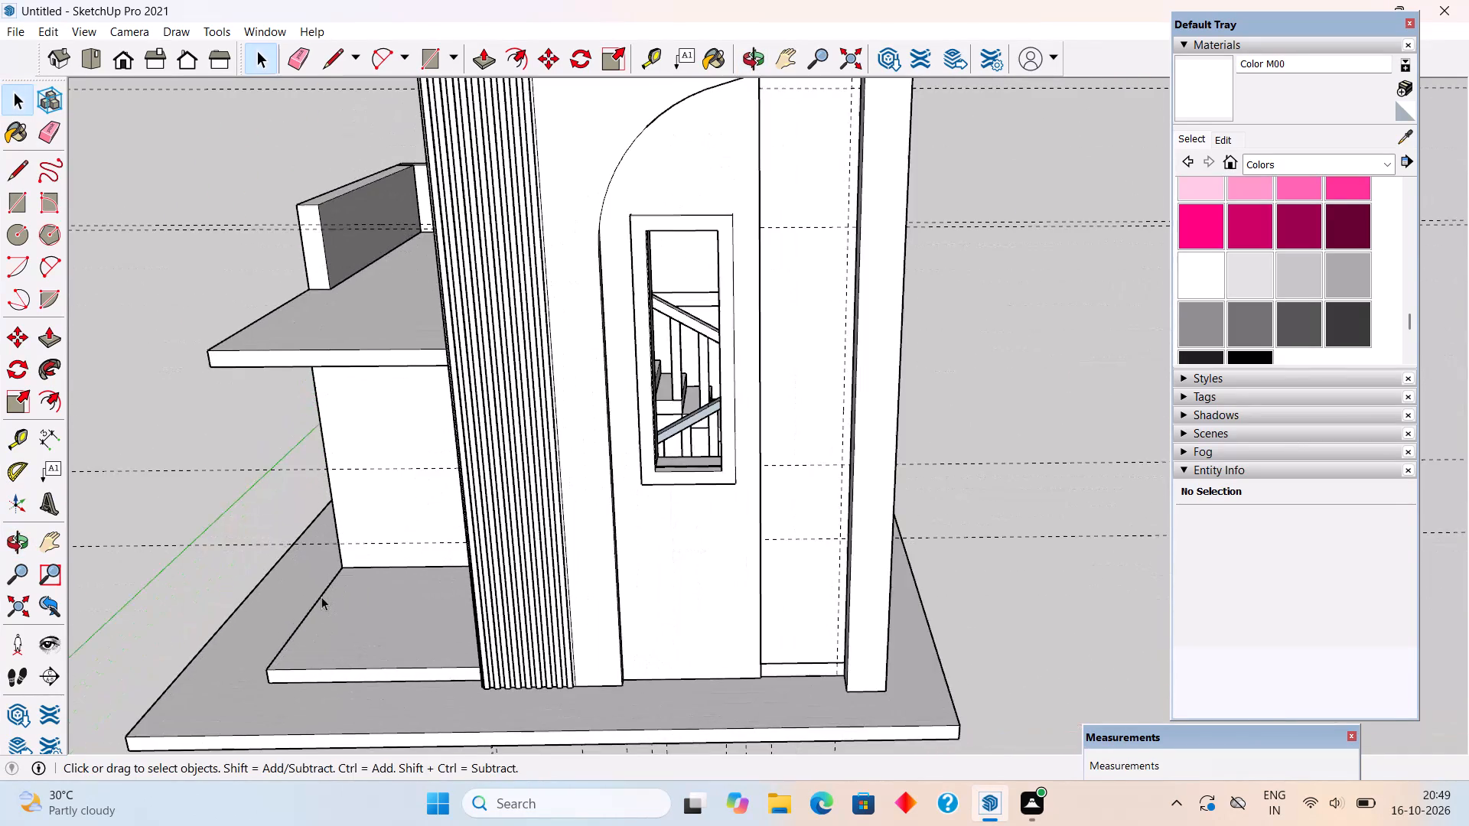
pyautogui.moveTo(398, 591); pyautogui.dragTo(470, 562, button='middle')
pyautogui.scroll(-4, 470, 562)
pyautogui.moveTo(399, 675); pyautogui.dragTo(528, 594, button='middle')
pyautogui.scroll(2, 528, 594)
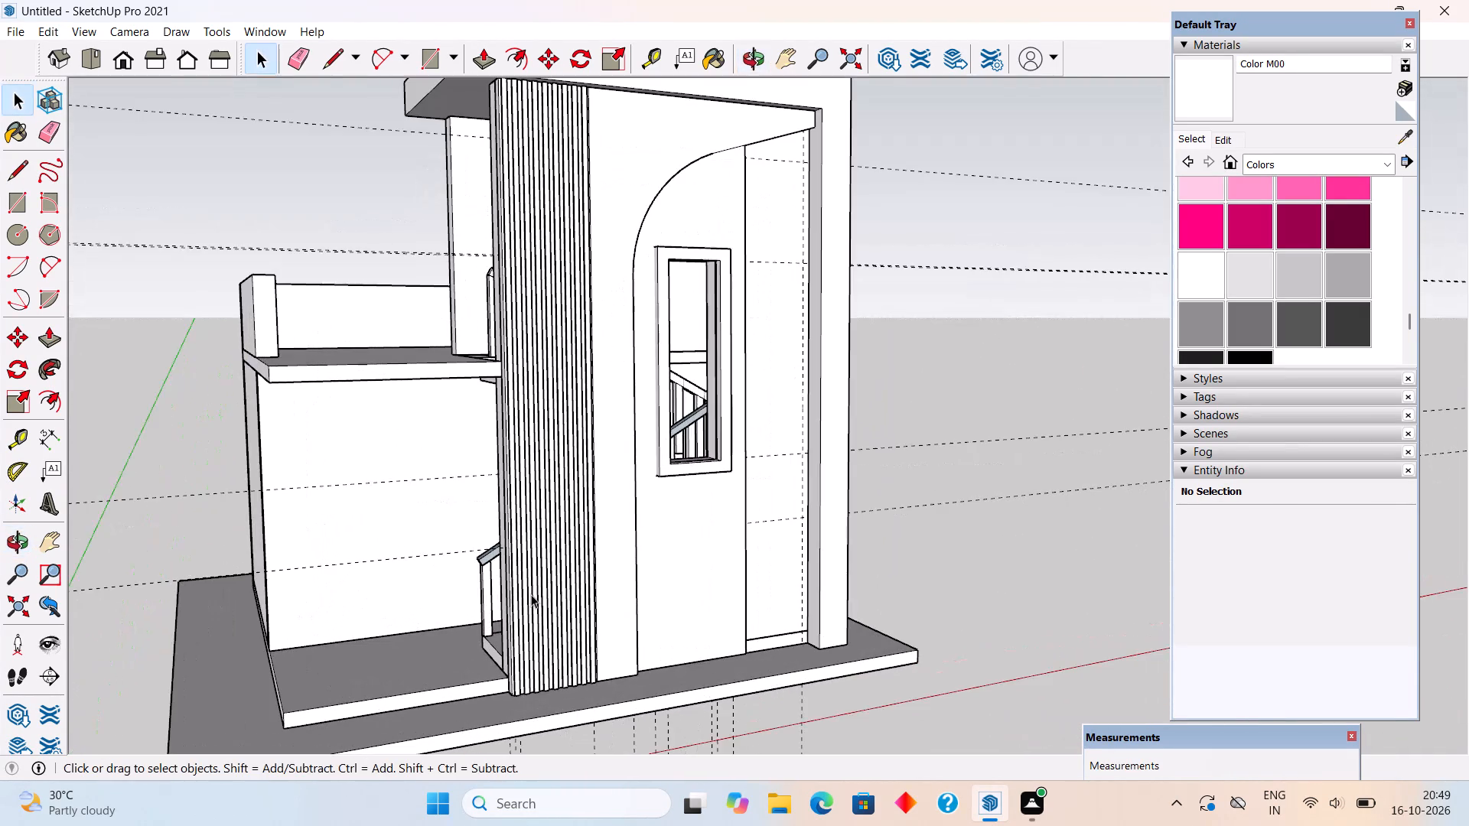
pyautogui.scroll(2, 572, 592)
pyautogui.moveTo(424, 639); pyautogui.dragTo(188, 688, button='middle')
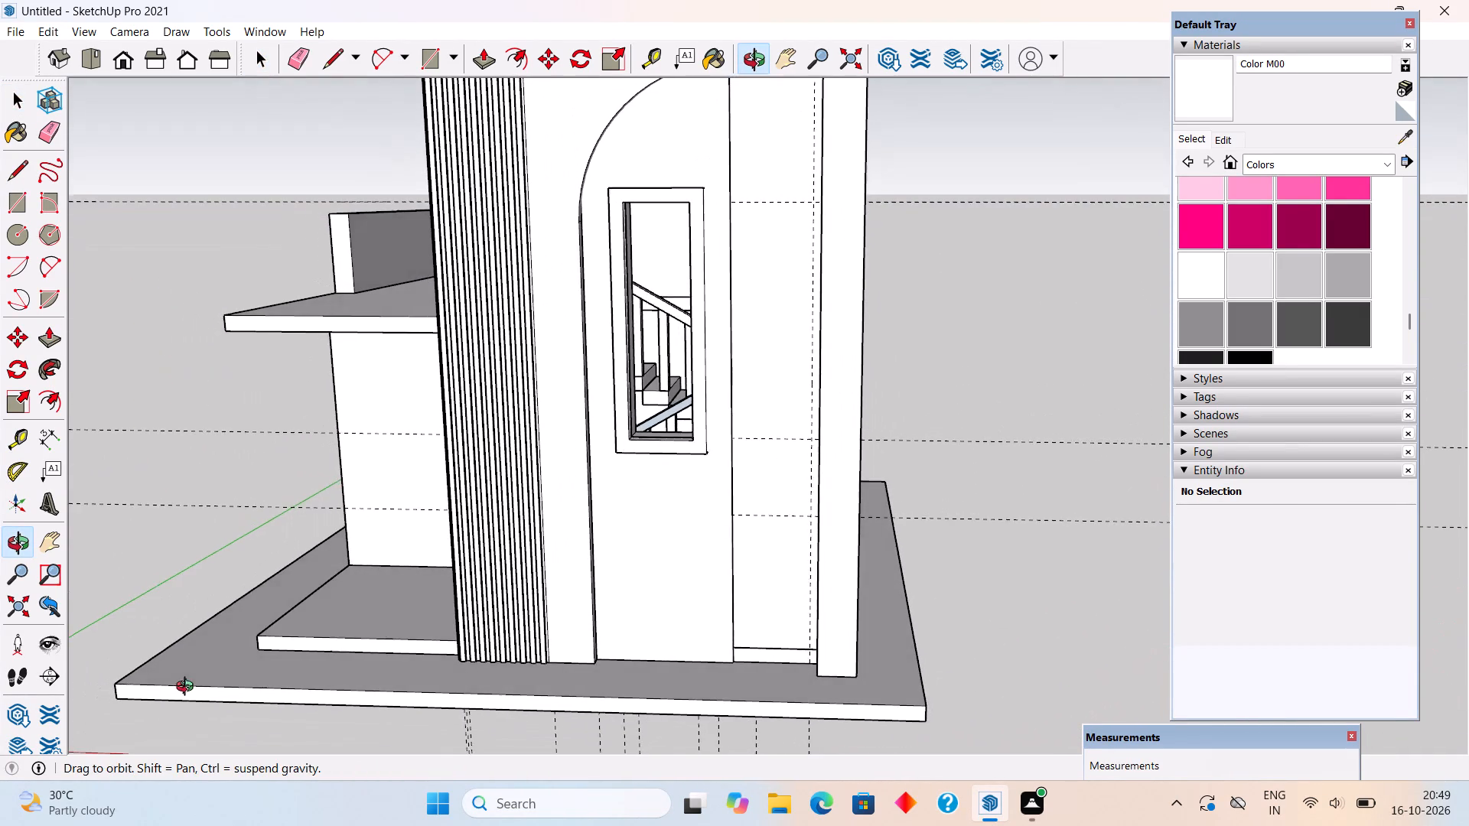
pyautogui.moveTo(188, 688); pyautogui.dragTo(187, 689, button='middle')
pyautogui.scroll(3, 314, 0)
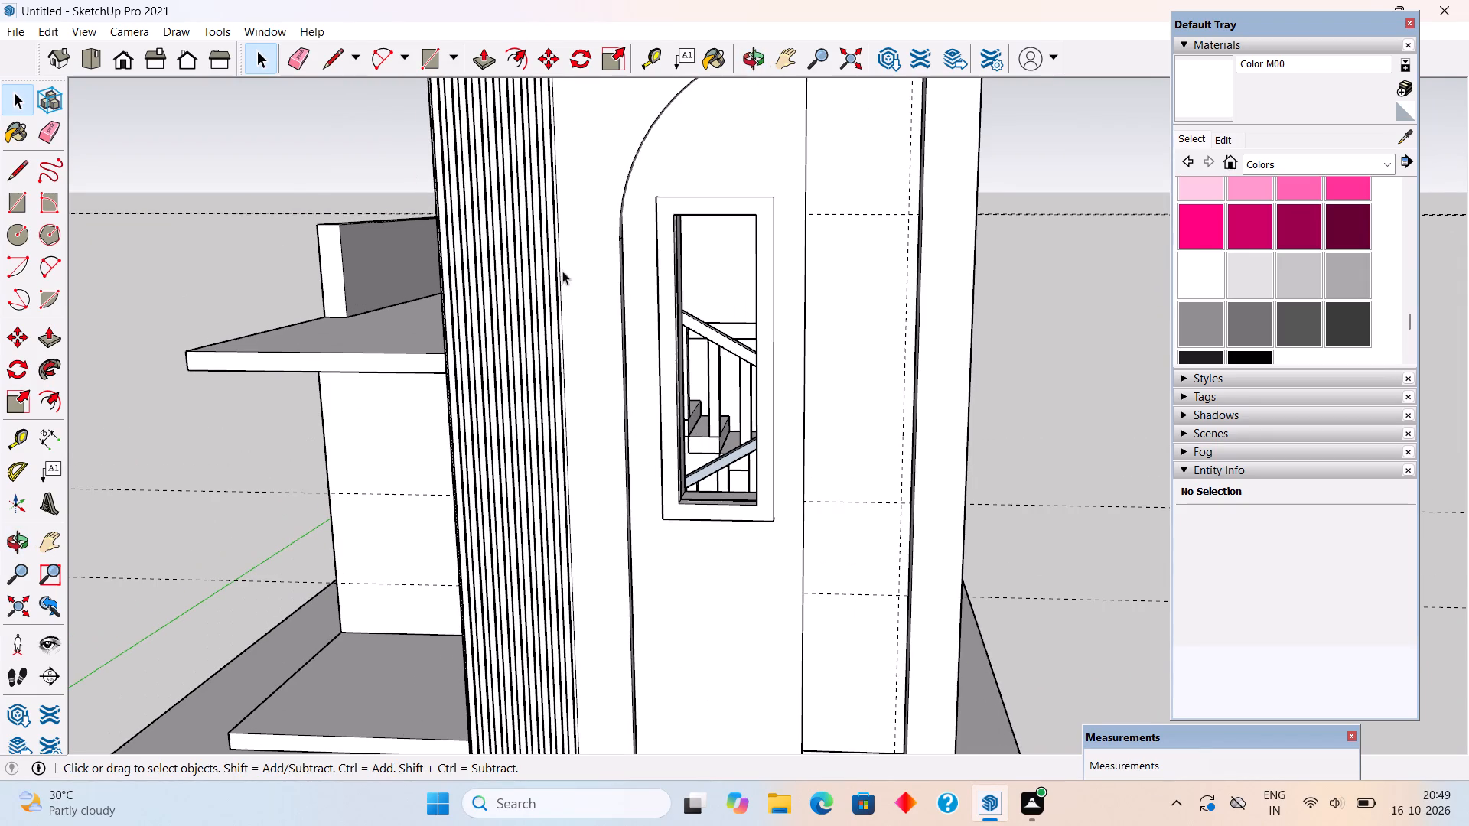
pyautogui.press('r')
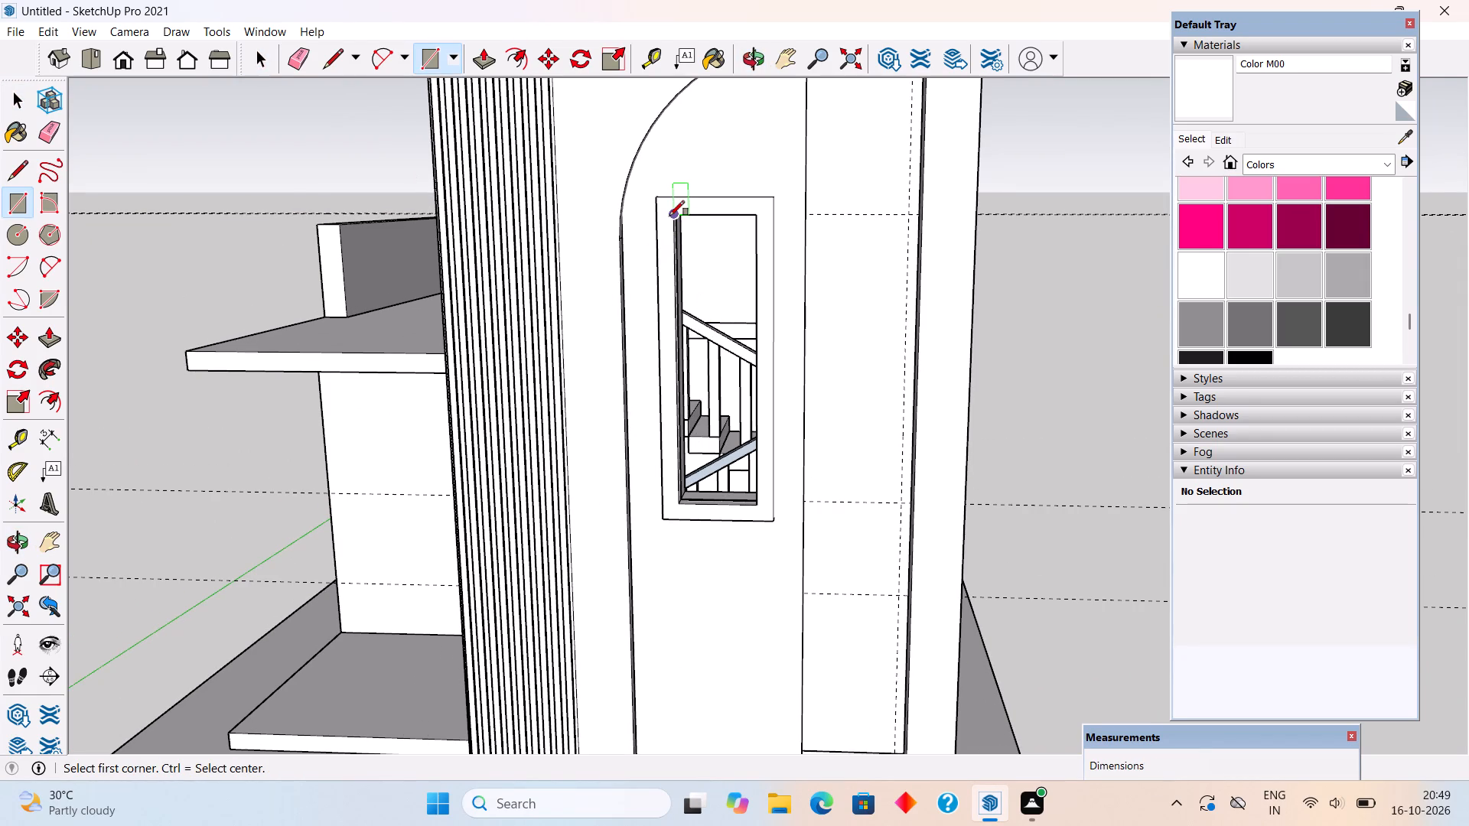
pyautogui.click(669, 216)
pyautogui.click(761, 501)
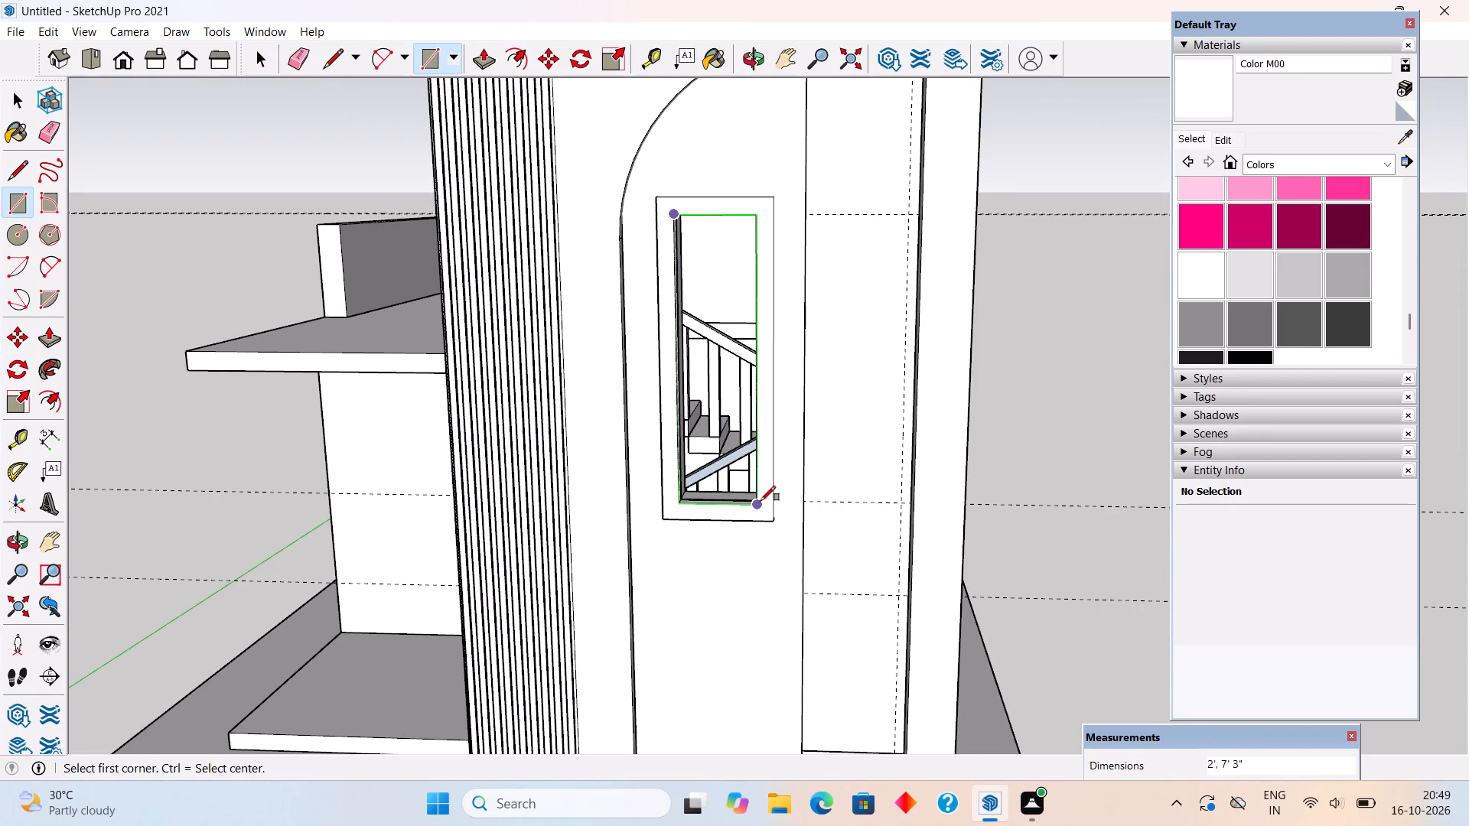
# Offset the window rectangle's outline 3" inward.
pyautogui.moveTo(764, 491); pyautogui.dragTo(919, 525, button='middle')
pyautogui.press('f')
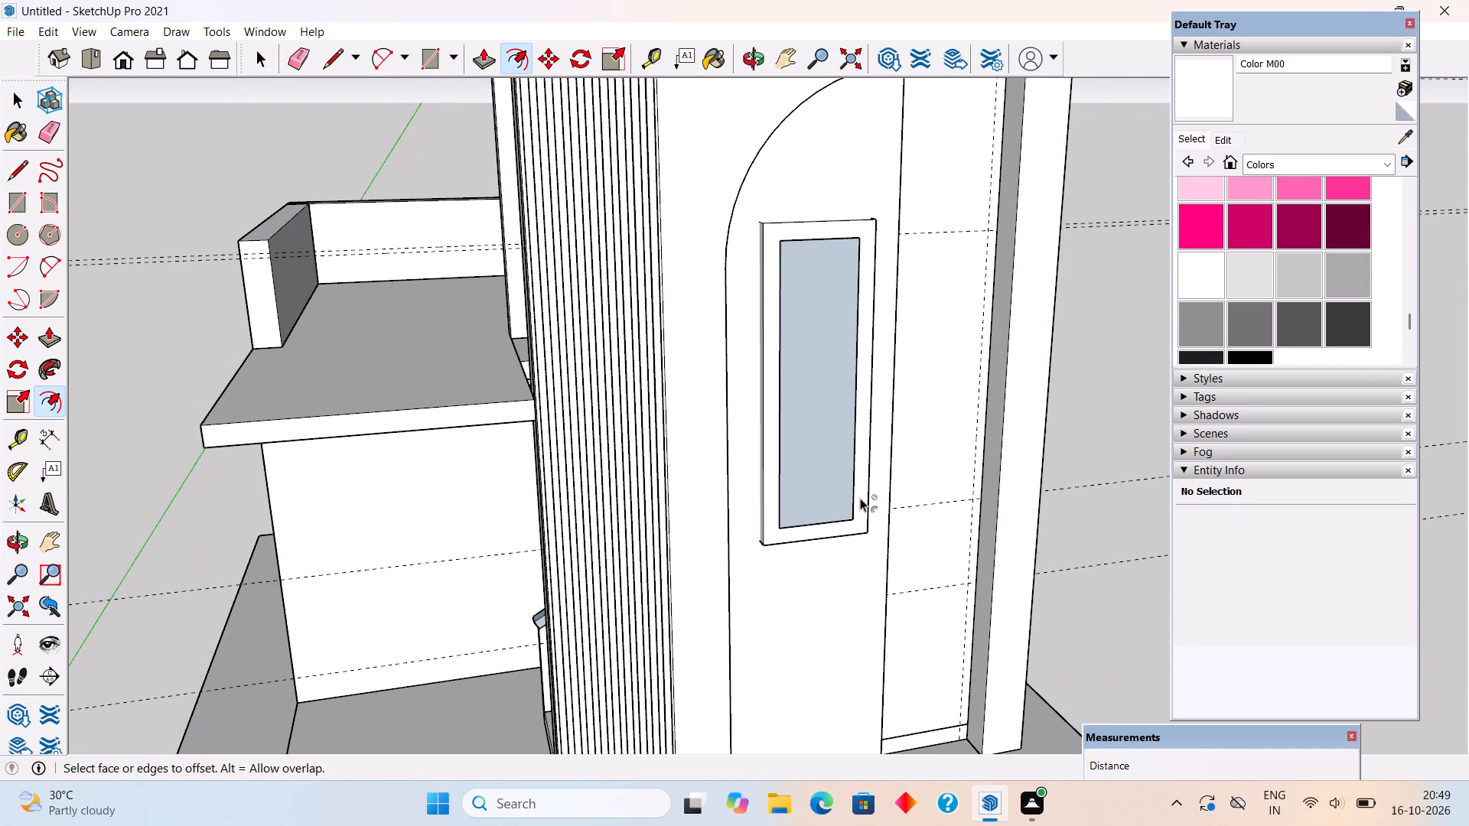
pyautogui.click(833, 516)
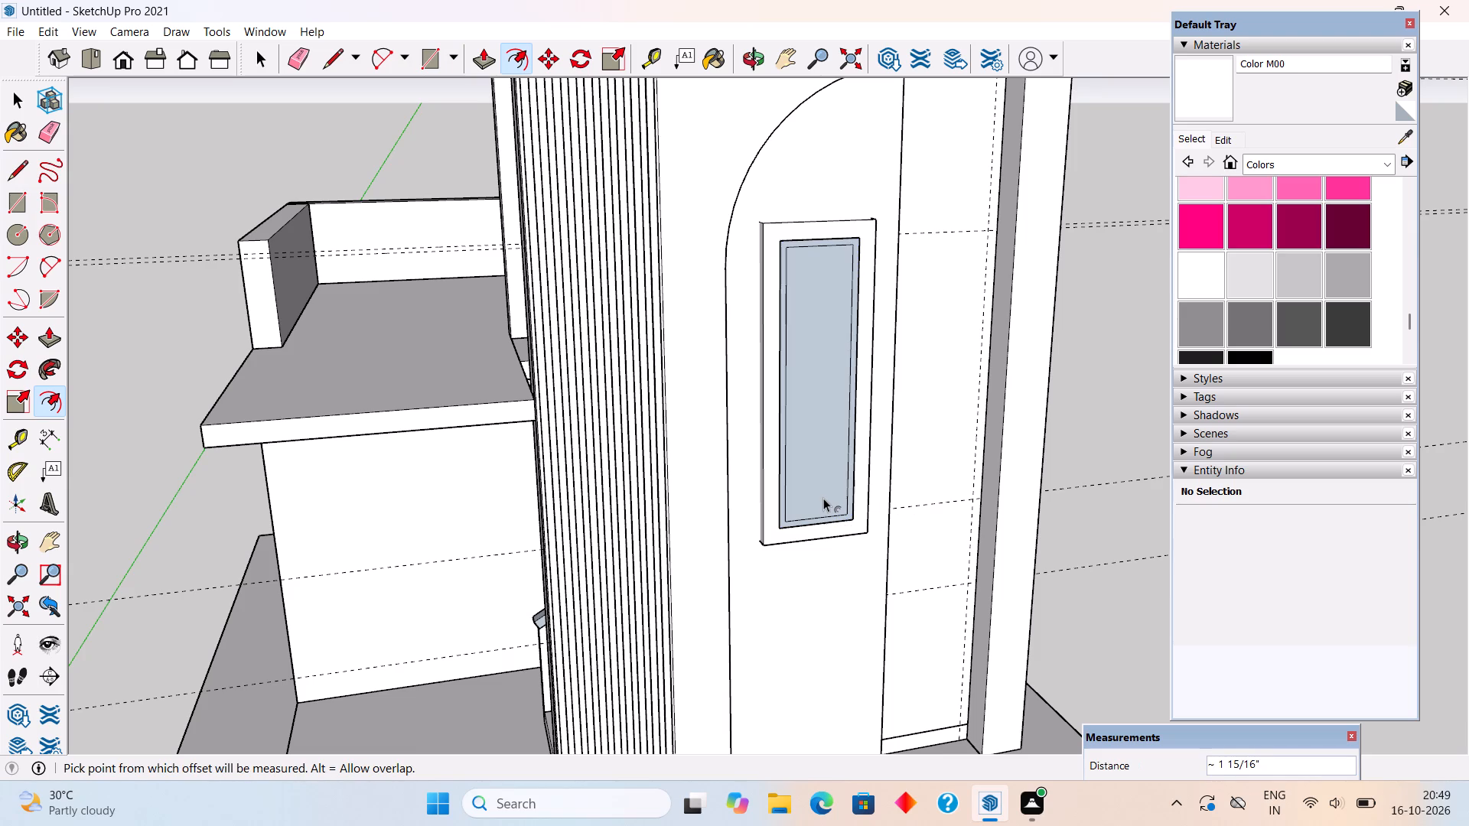
pyautogui.hotkey('ctrl', 'z')
pyautogui.click(825, 508)
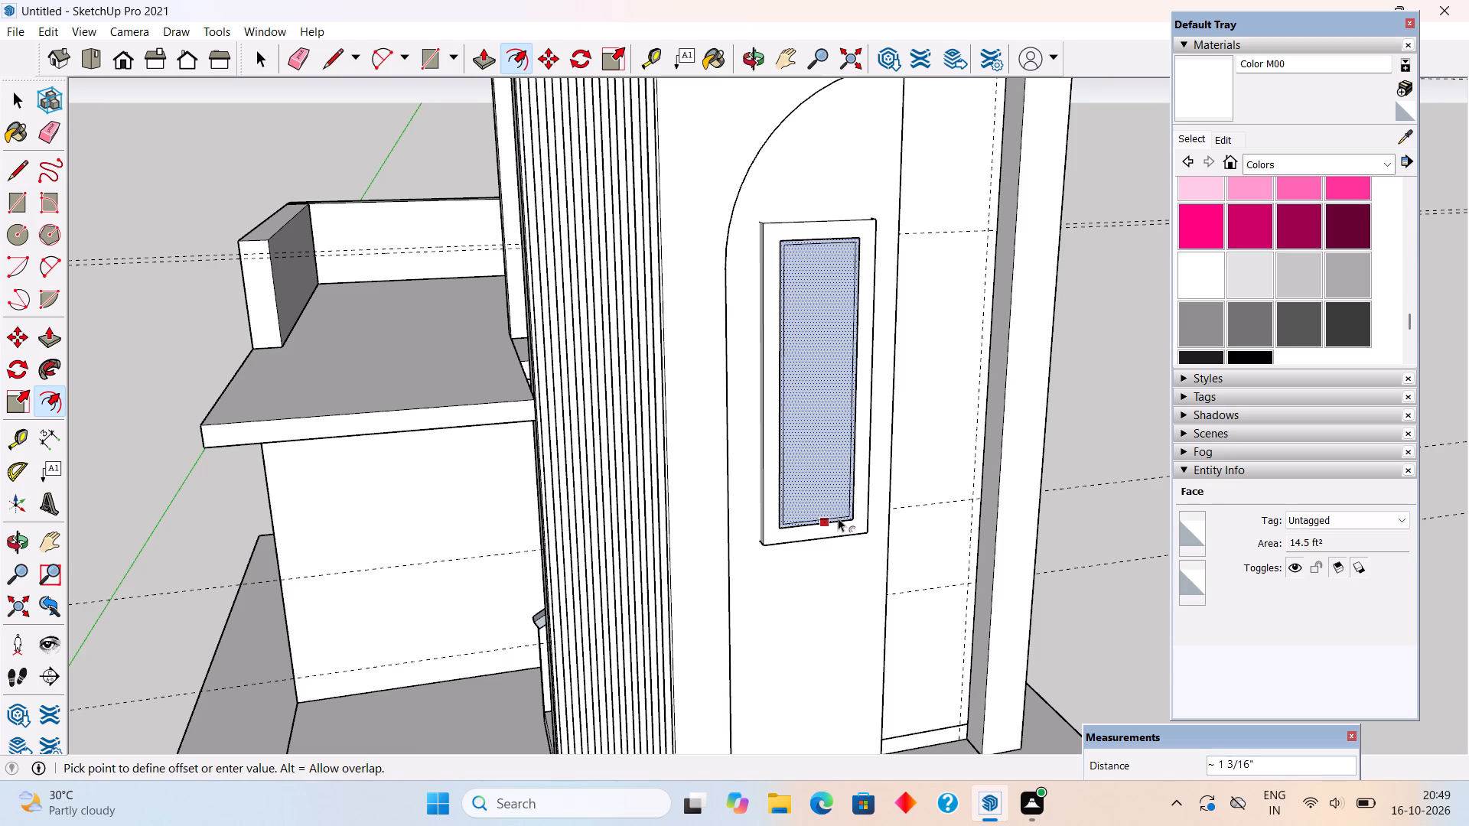
pyautogui.write('3"')
pyautogui.press('Return')
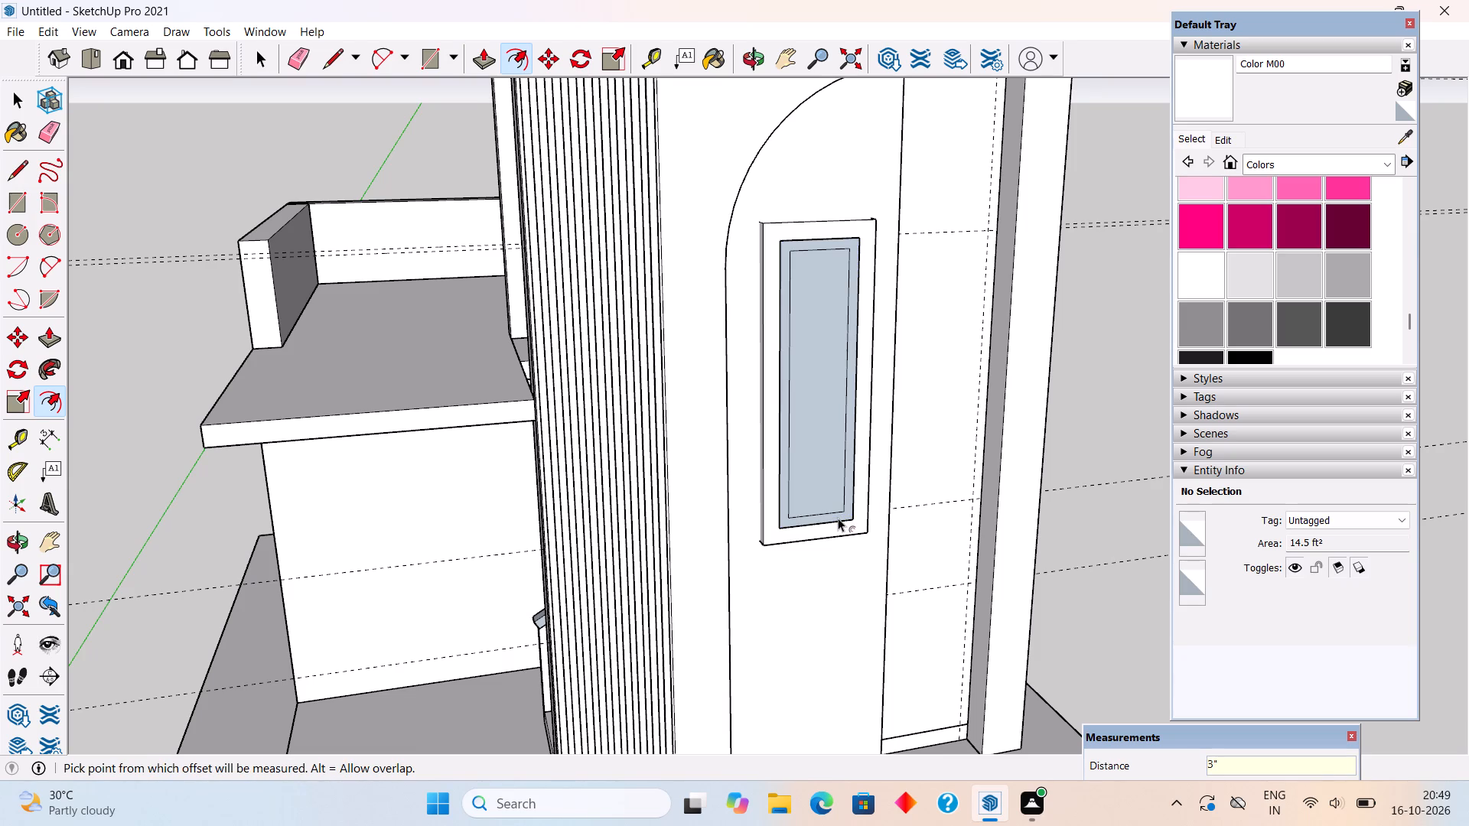
pyautogui.press('space')
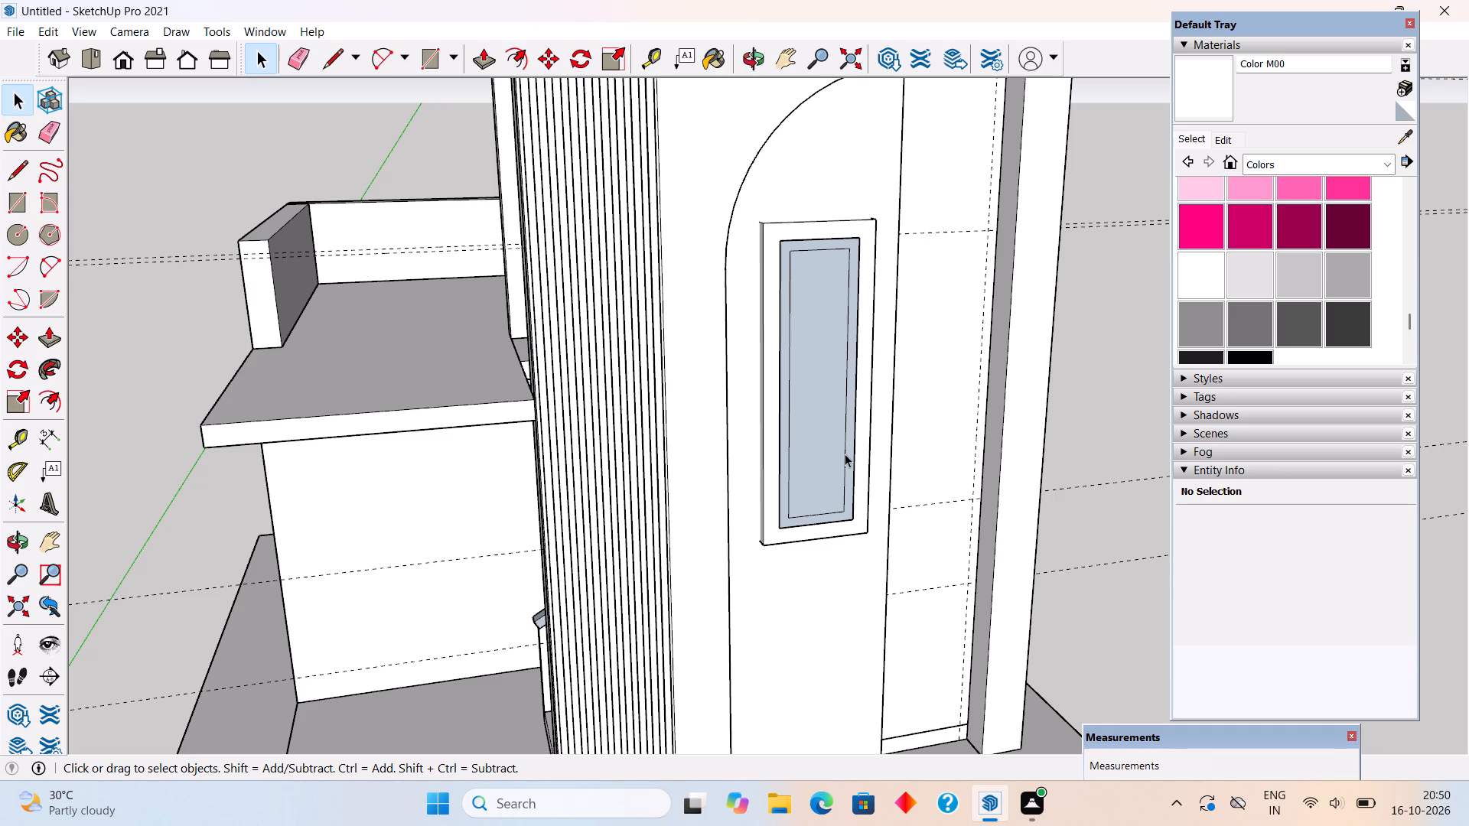
pyautogui.press('space')
# Place a horizontal guide at mid-height of the inner window rectangle, 3' 4 1/2" above its bottom edge.
pyautogui.scroll(3, 848, 418)
pyautogui.scroll(6, 850, 324)
pyautogui.scroll(4, 900, 393)
pyautogui.moveTo(879, 405); pyautogui.dragTo(761, 379, button='middle')
pyautogui.scroll(1, 761, 379)
pyautogui.press('t')
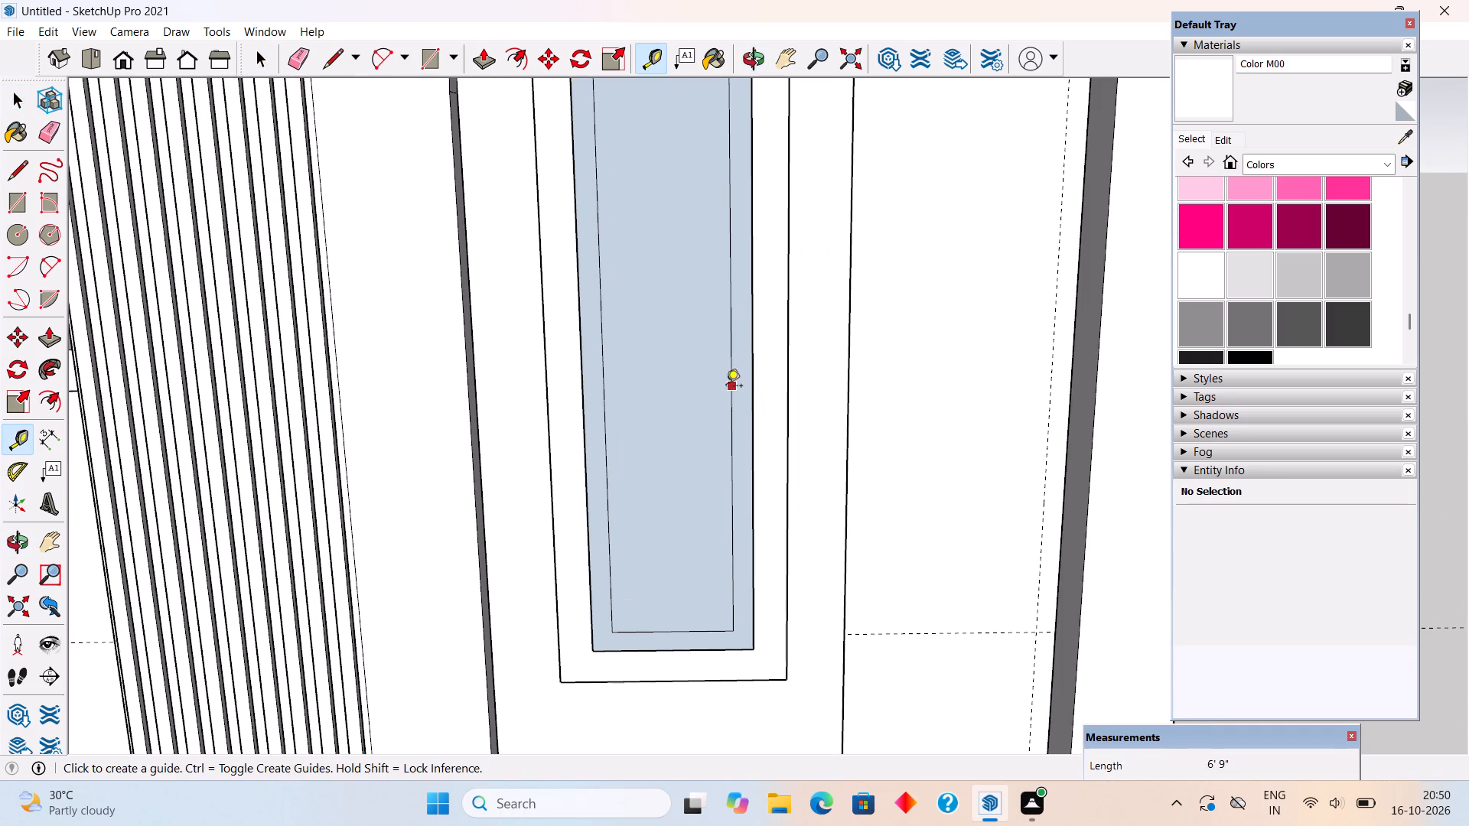
pyautogui.click(692, 632)
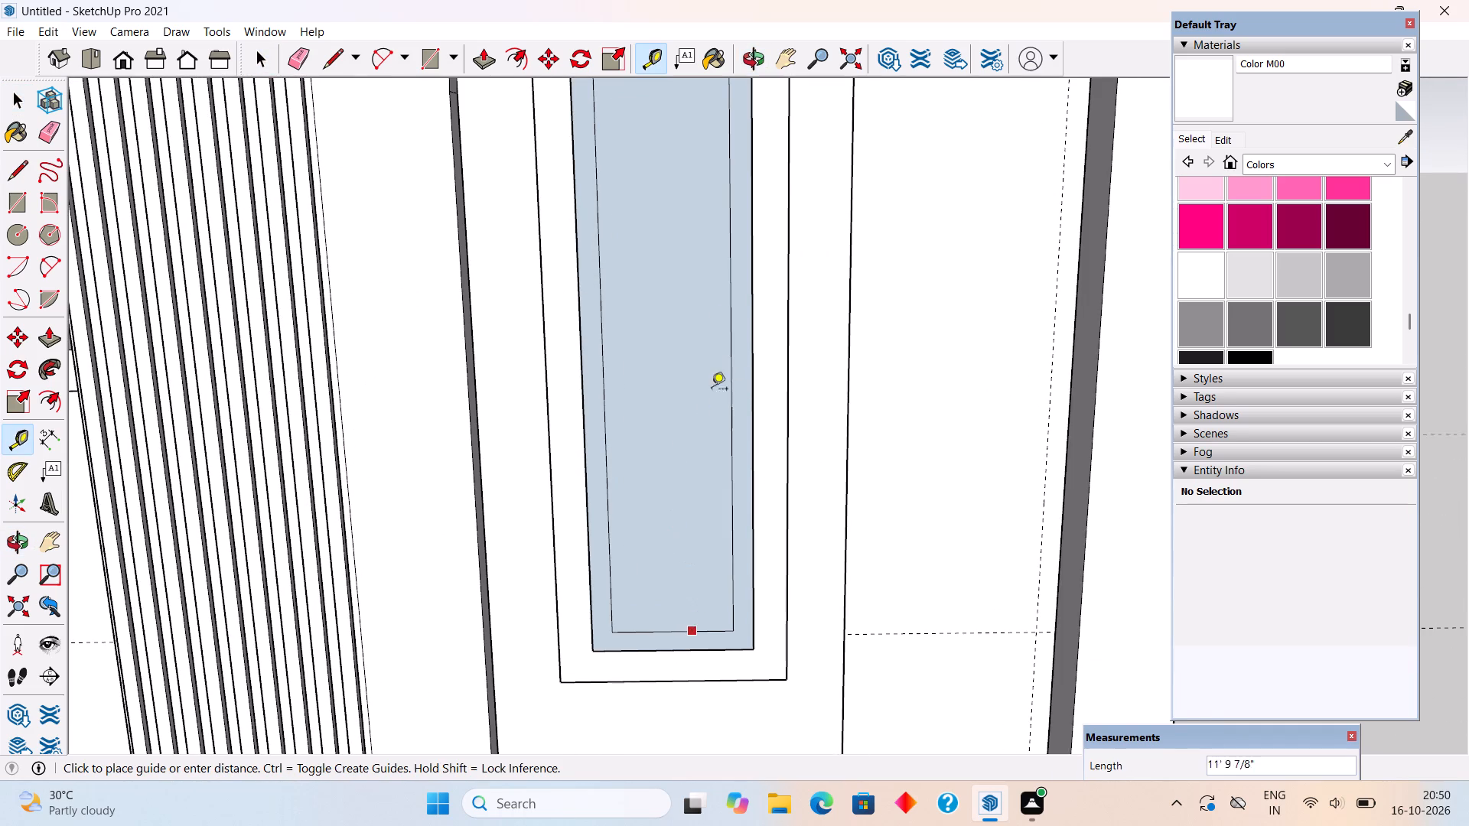
pyautogui.scroll(-9, 731, 207)
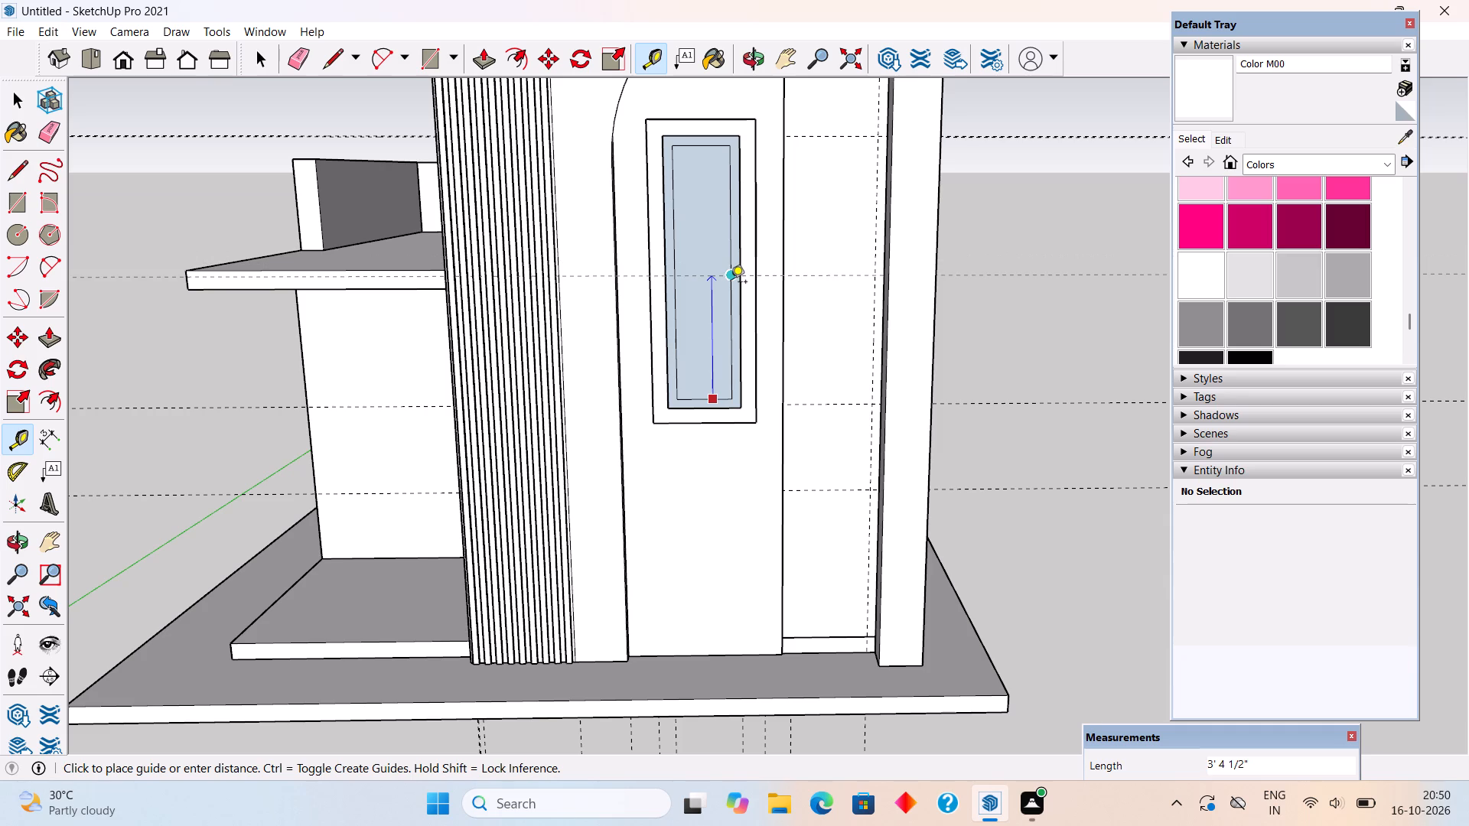
pyautogui.click(731, 283)
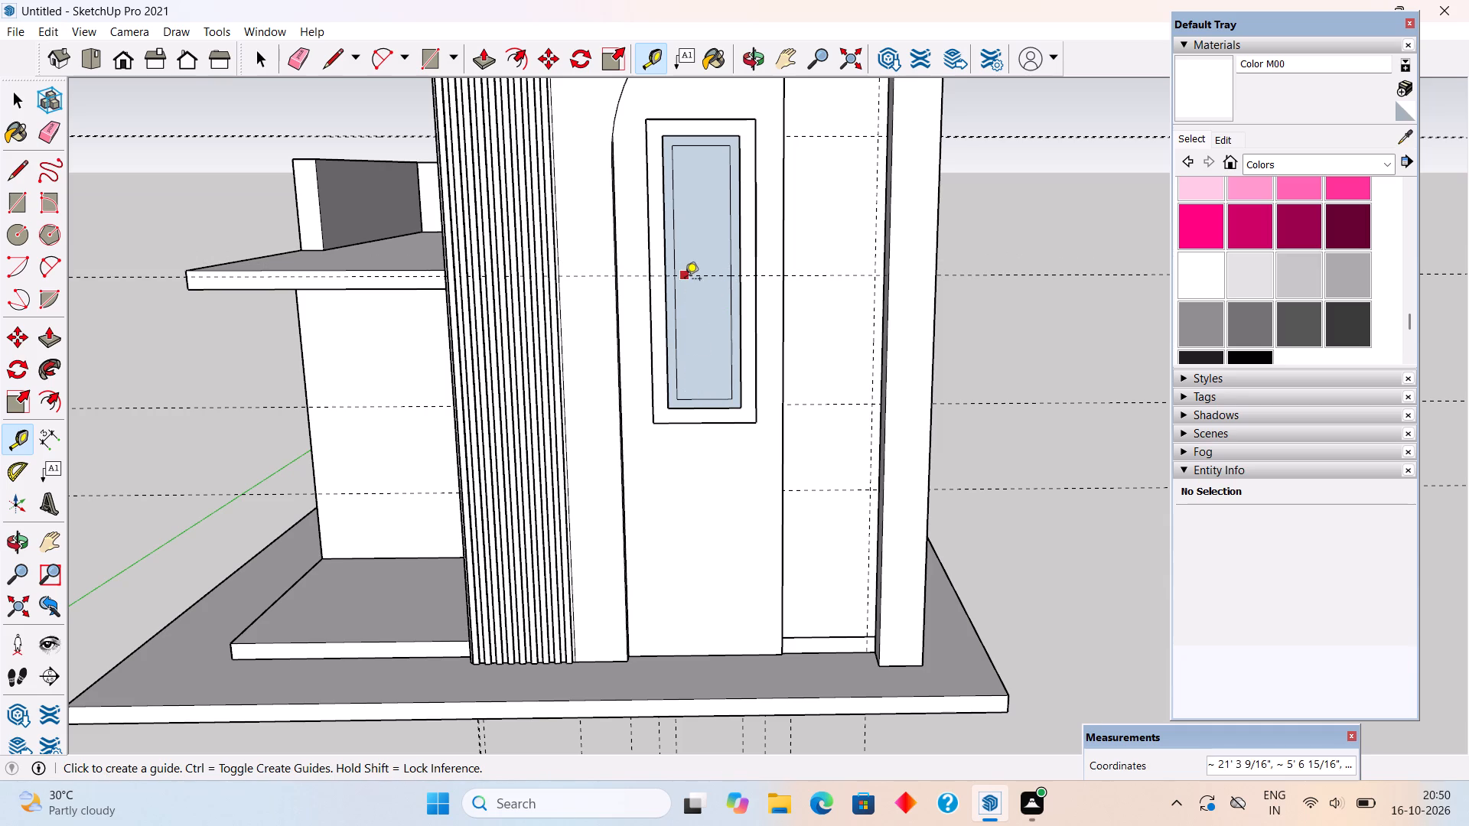
# Add two horizontal guides offset 1.5" above and 1.5" below the window's mid-height guide.
pyautogui.click(701, 278)
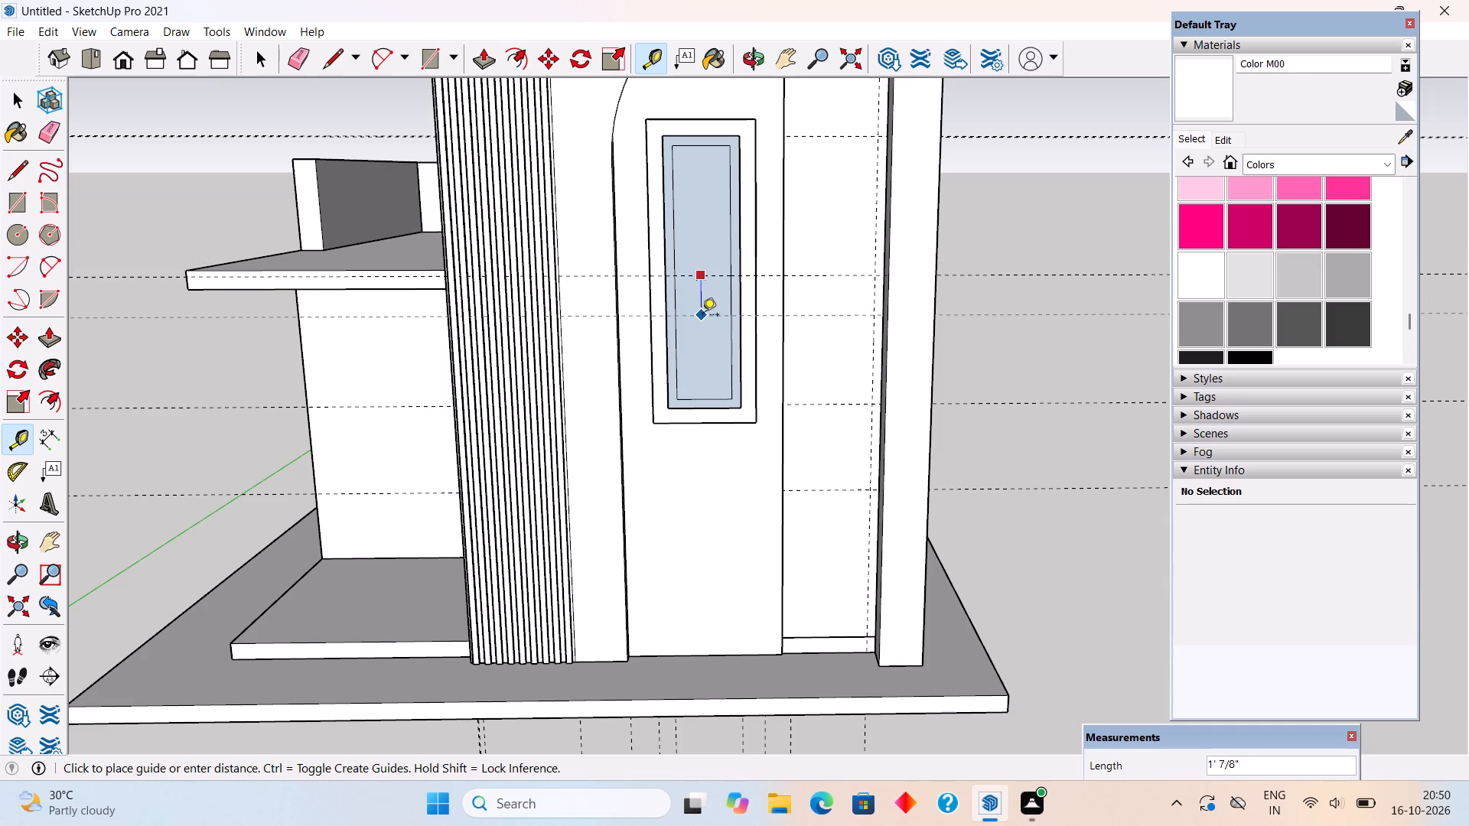
pyautogui.write('1.5"')
pyautogui.press('Return')
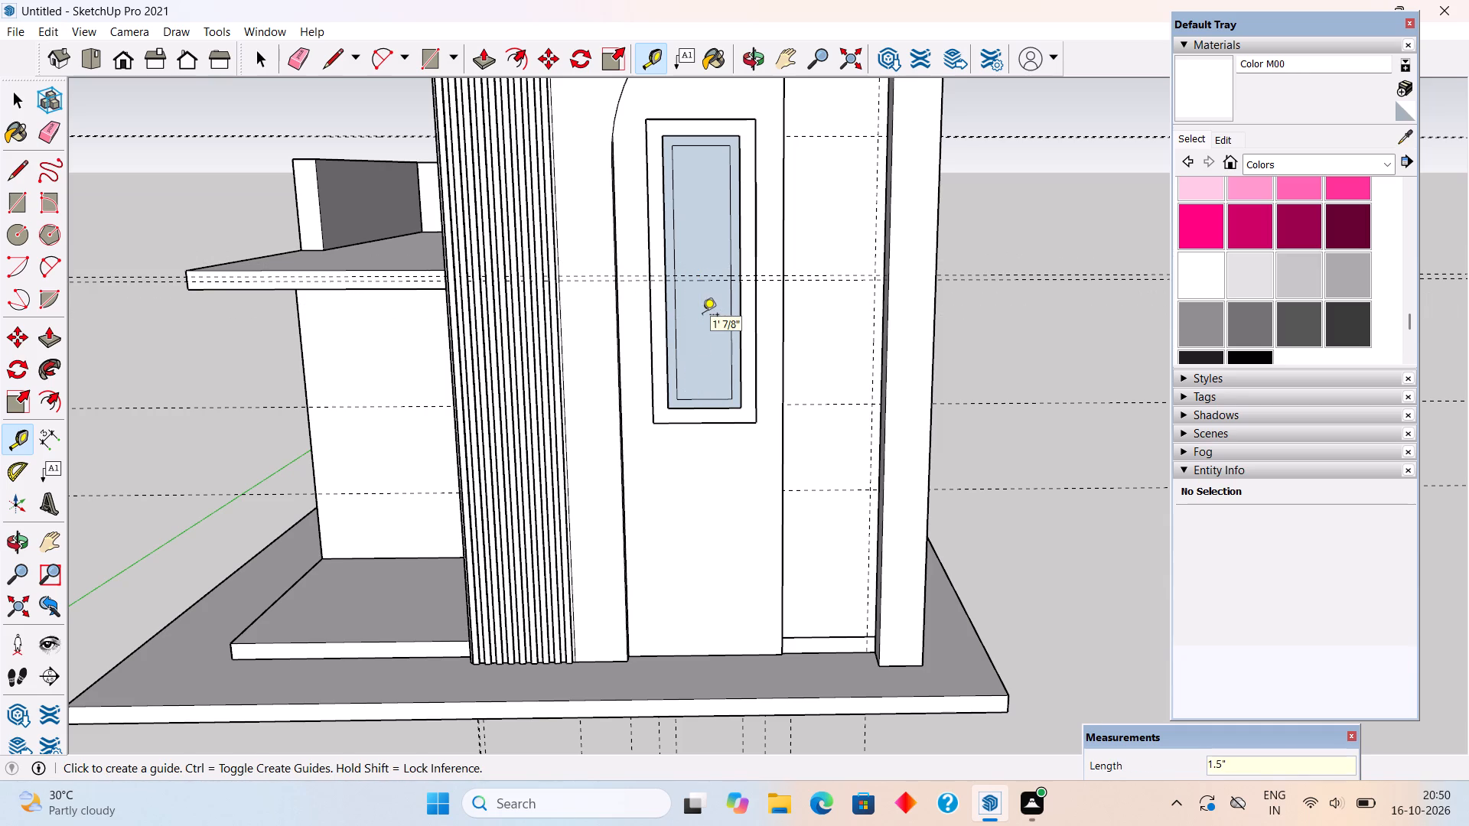
pyautogui.scroll(6, 706, 167)
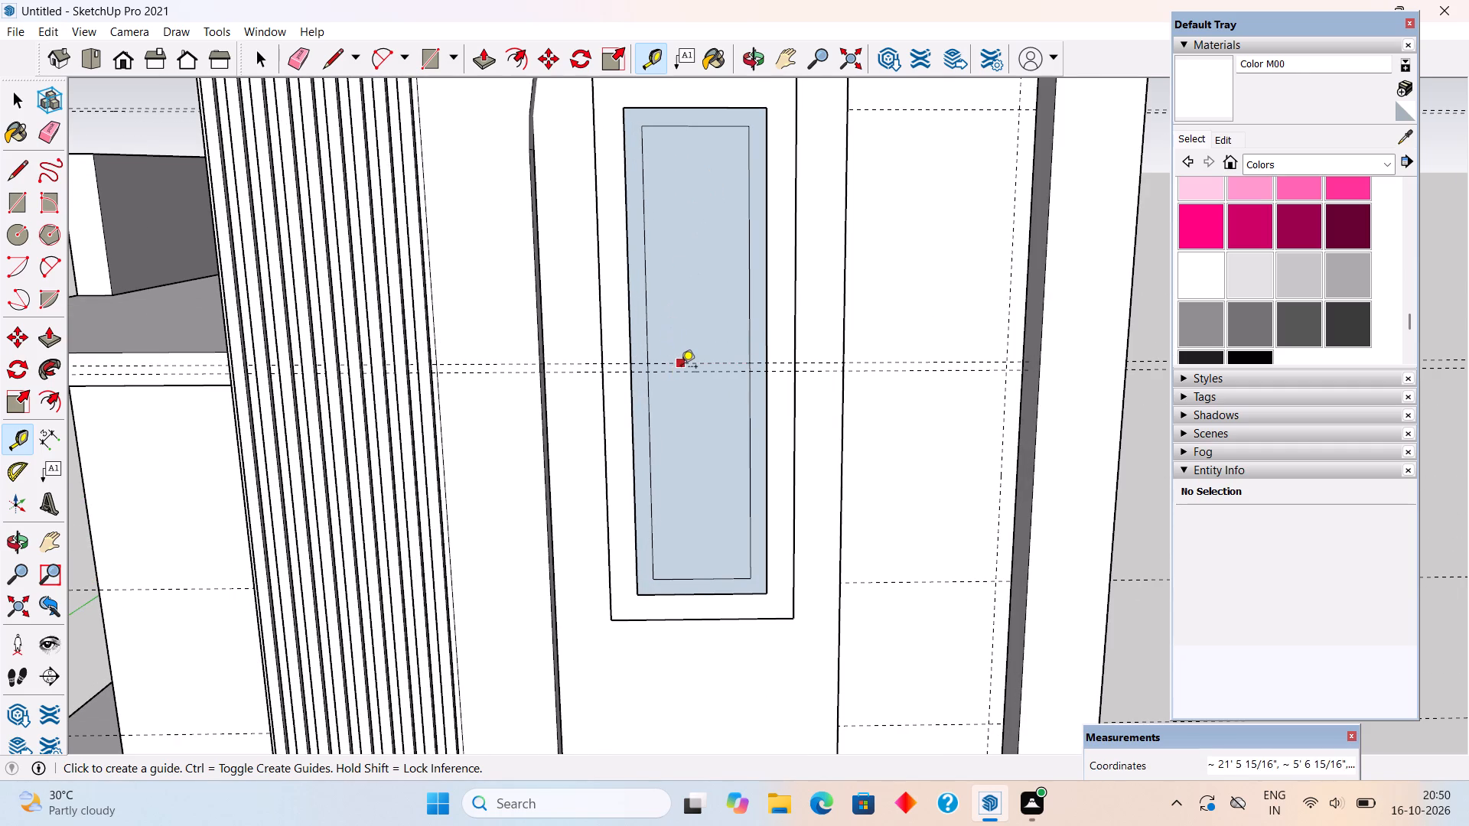
pyautogui.click(681, 367)
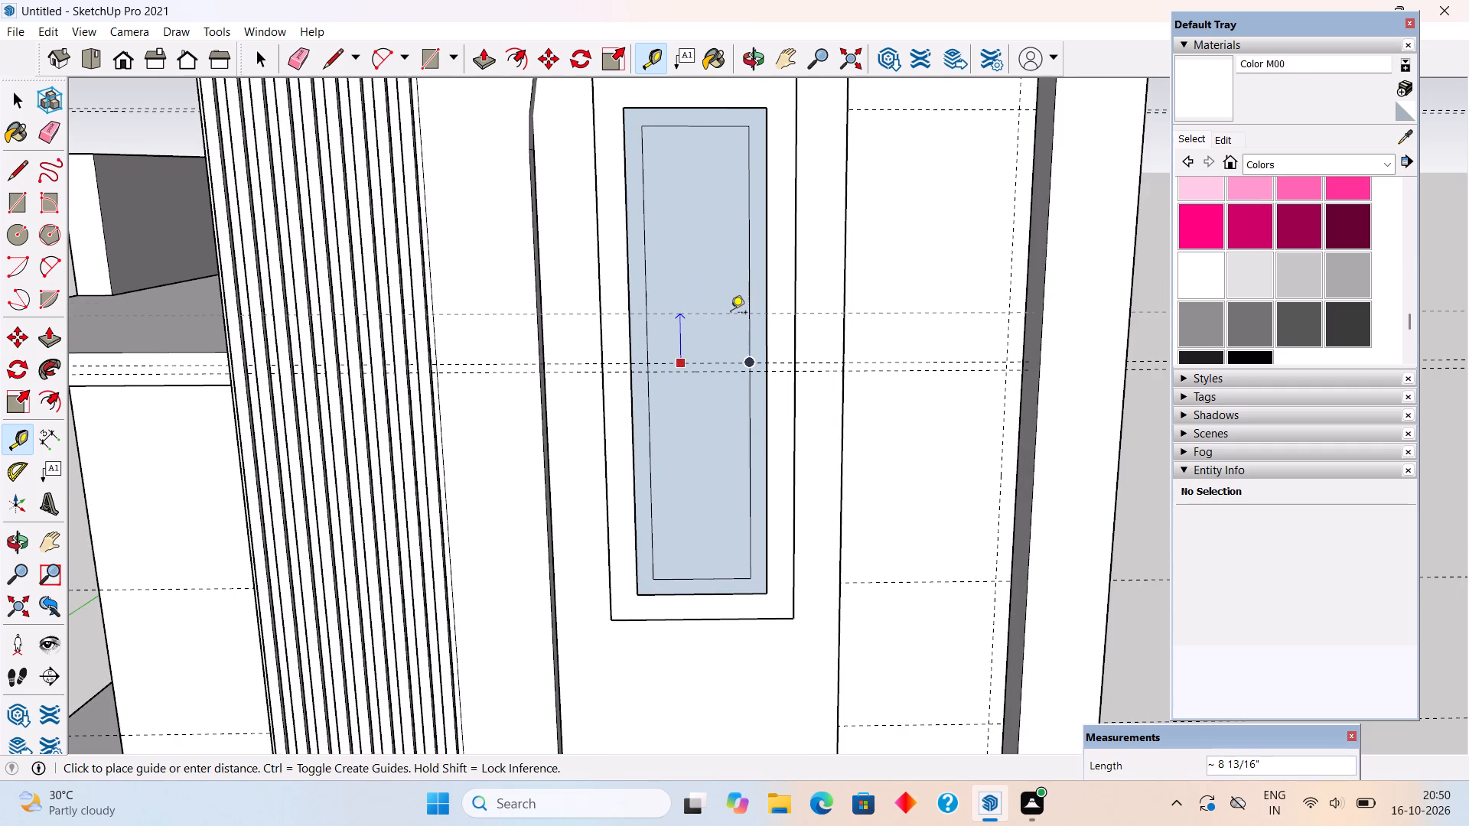
pyautogui.write('1.5"')
pyautogui.press('Return')
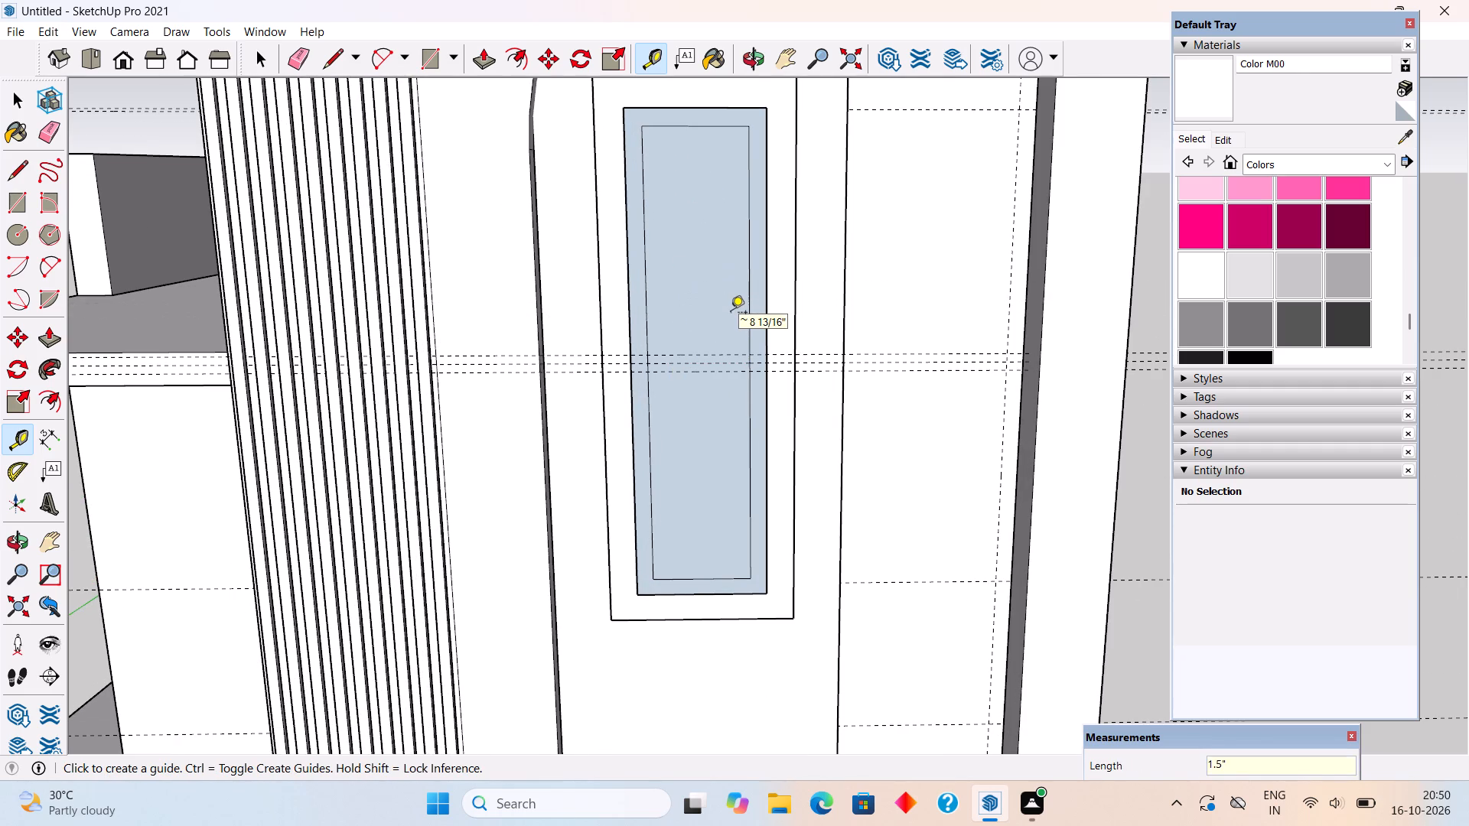
pyautogui.press('space')
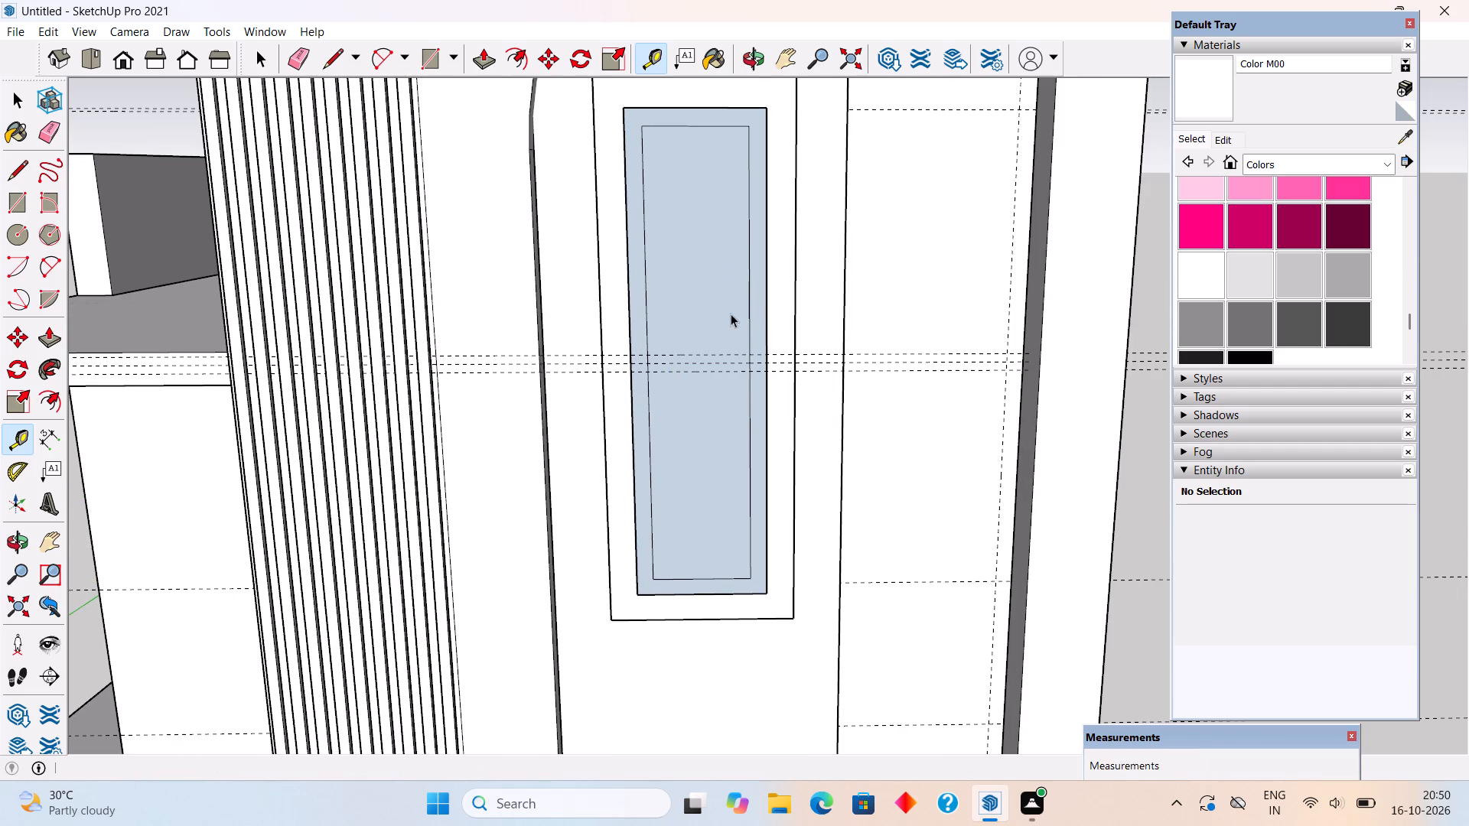
# Draw two 1' 6" horizontal lines across the inner window rectangle along the upper and lower offset guides.
pyautogui.press('l')
pyautogui.scroll(2, 689, 369)
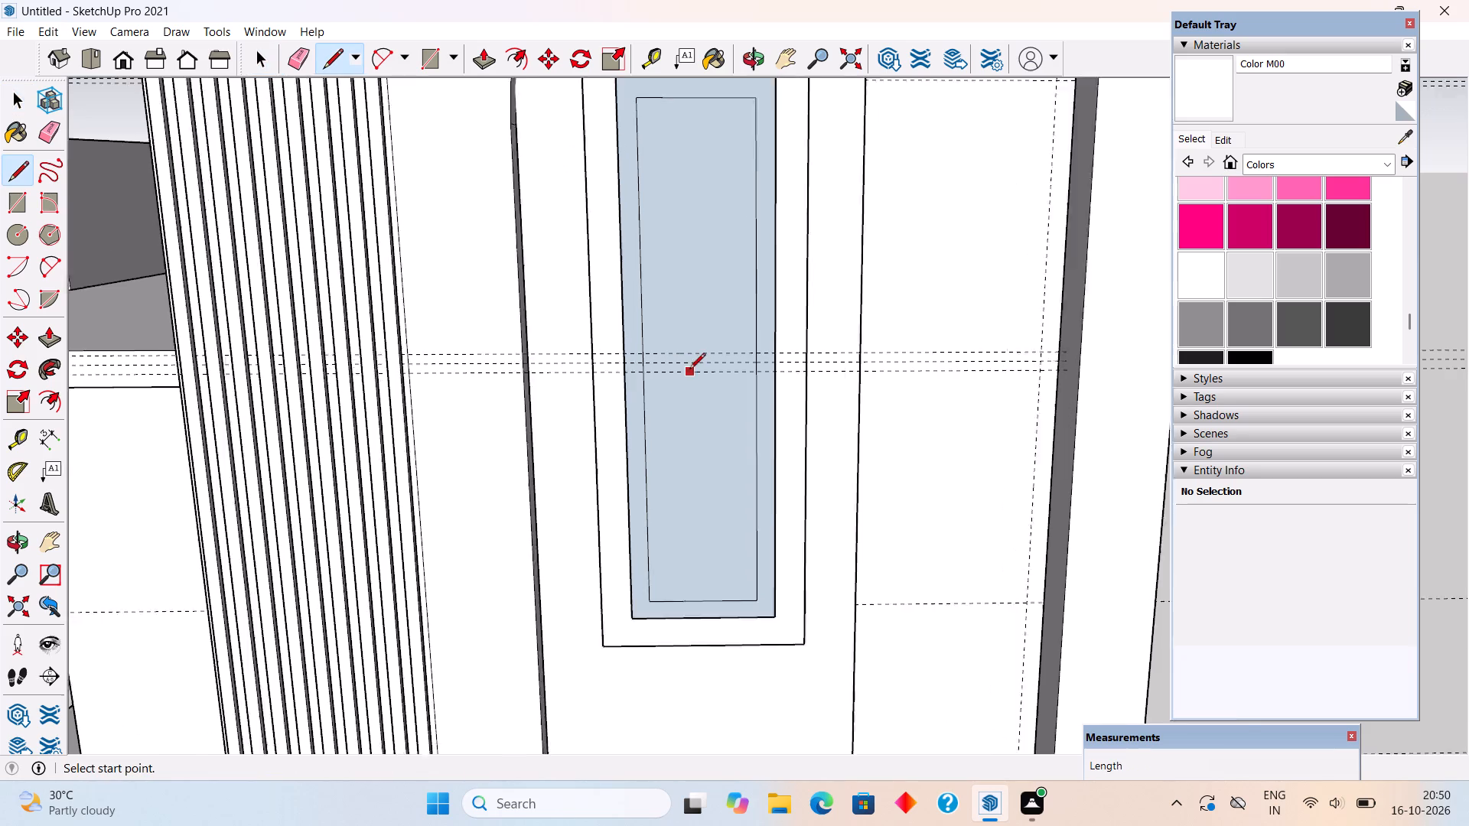
pyautogui.scroll(1, 689, 370)
pyautogui.click(629, 353)
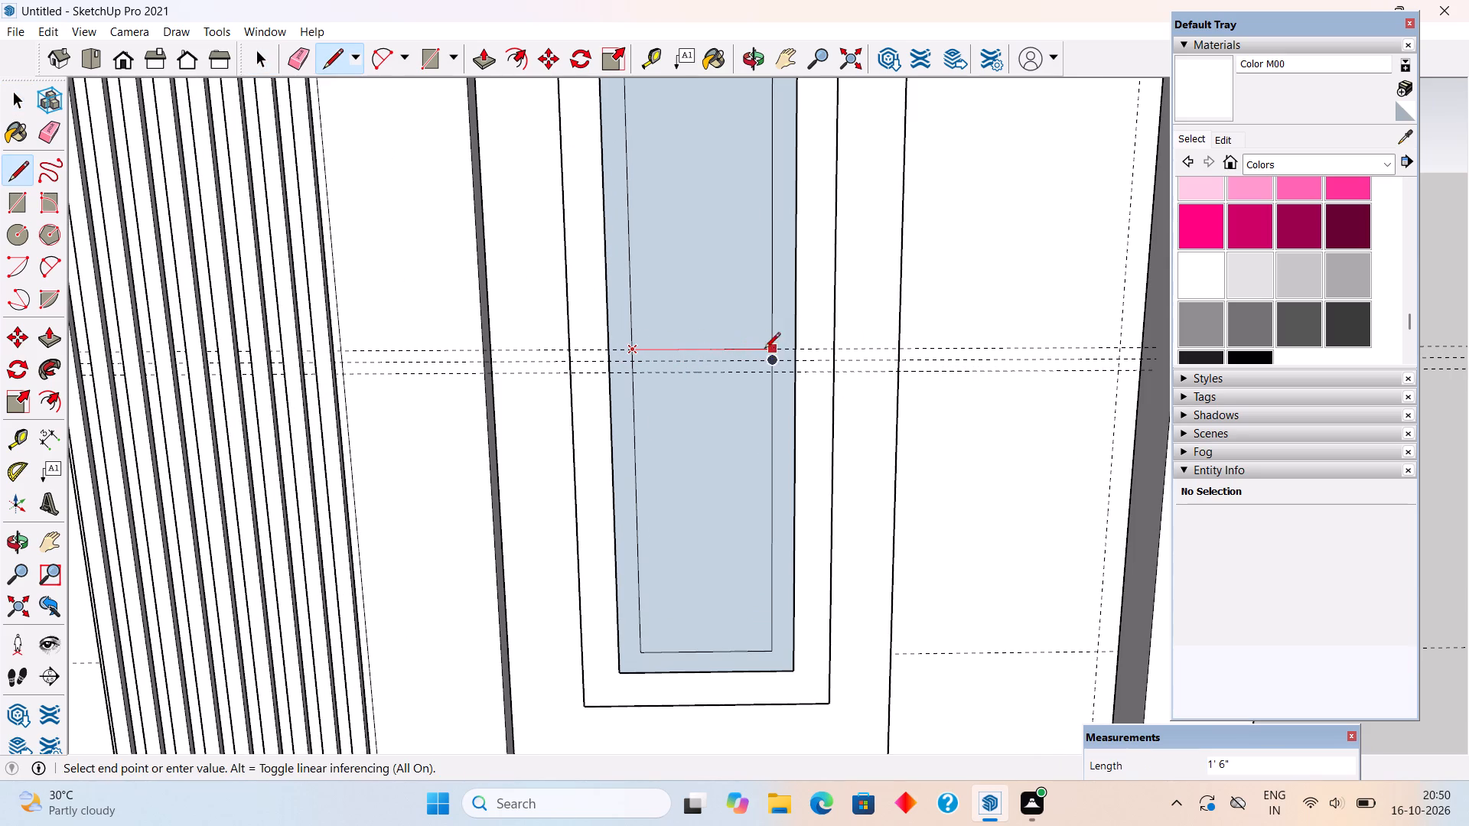
pyautogui.click(770, 350)
pyautogui.click(637, 376)
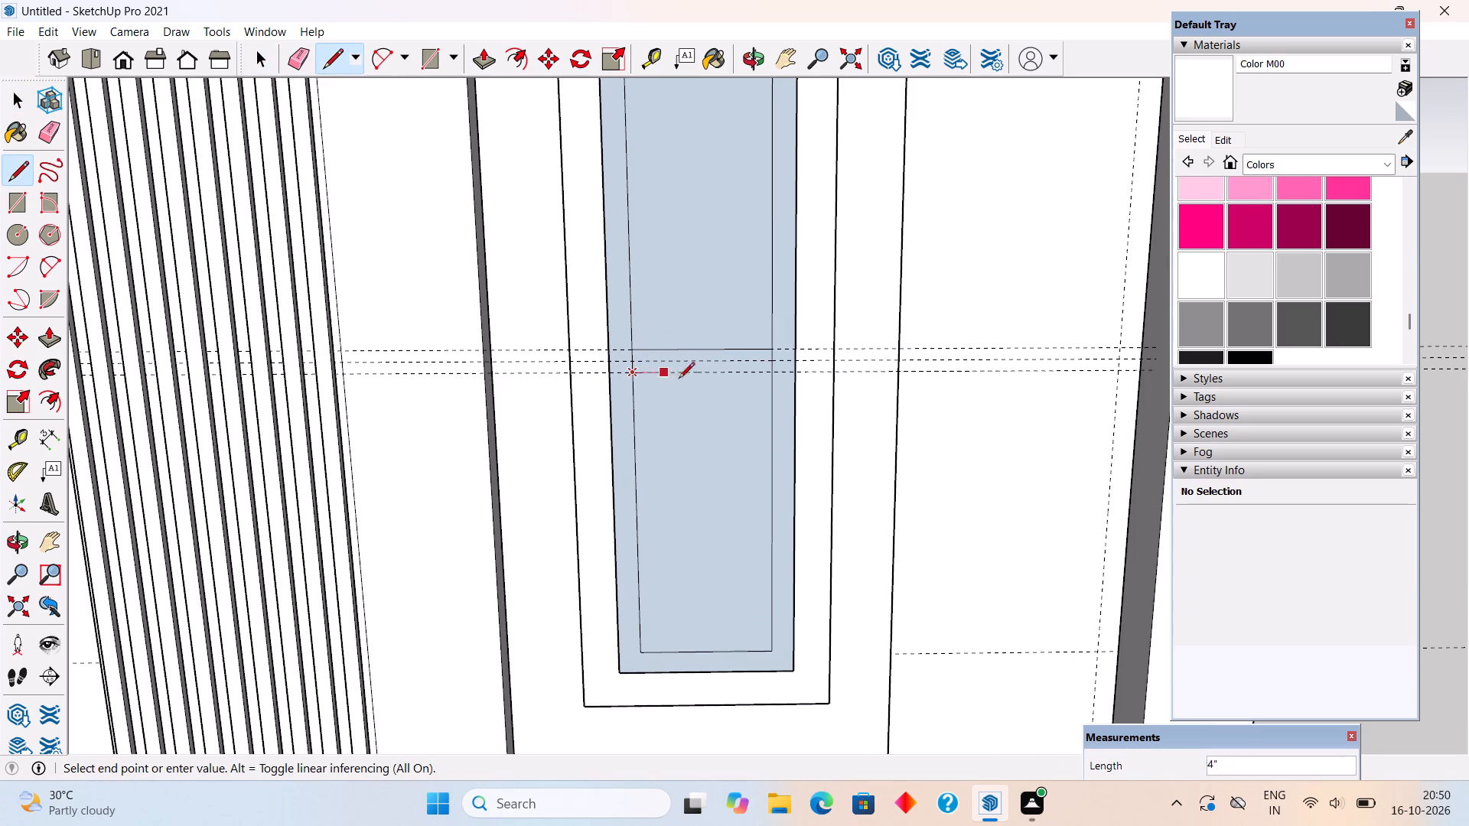
pyautogui.click(776, 372)
pyautogui.press('space')
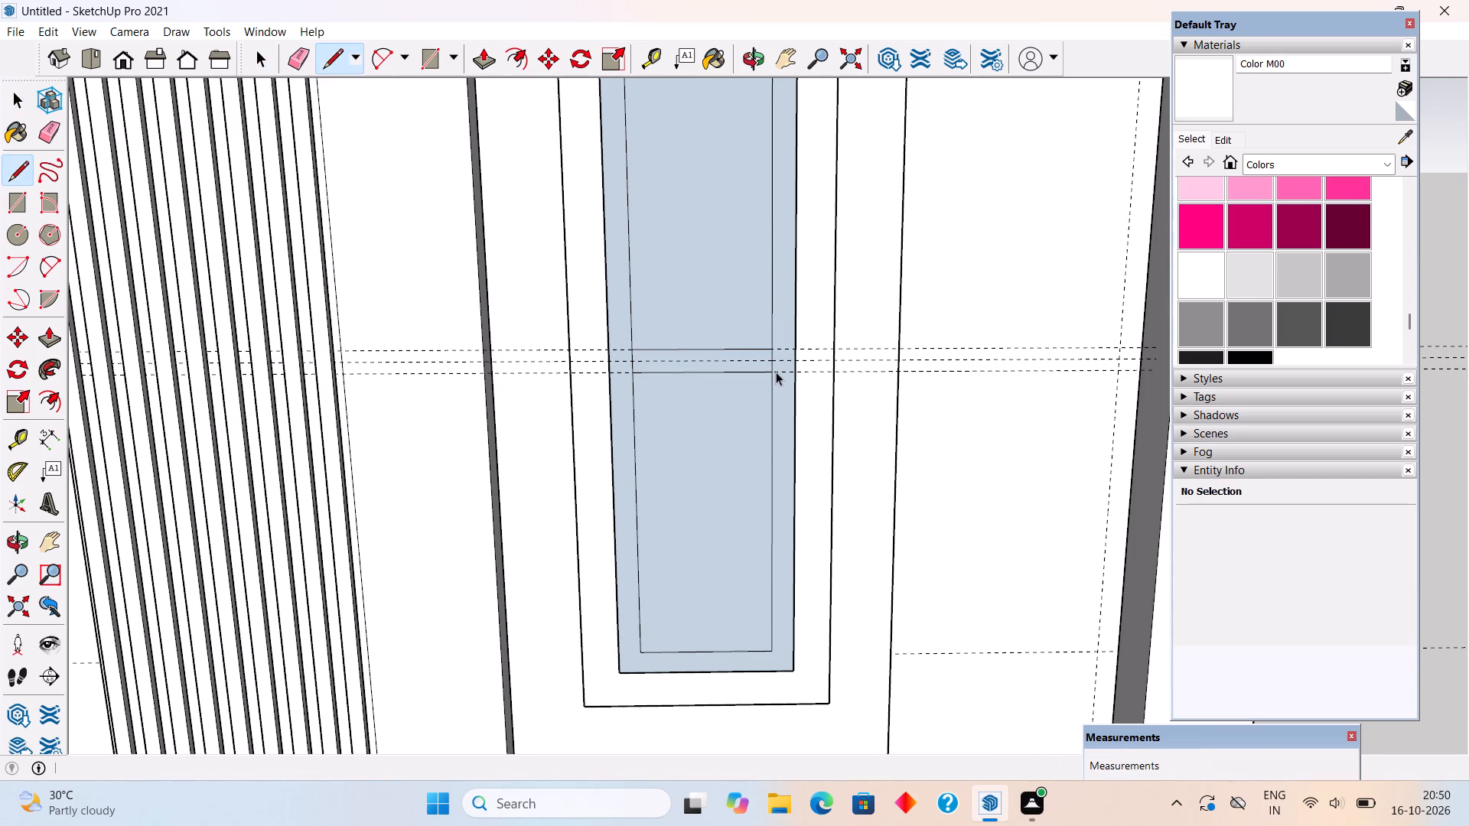
# Erase the short vertical edges between the two crossbar lines at both sides of the inner rectangle.
pyautogui.press('e')
pyautogui.scroll(5, 777, 364)
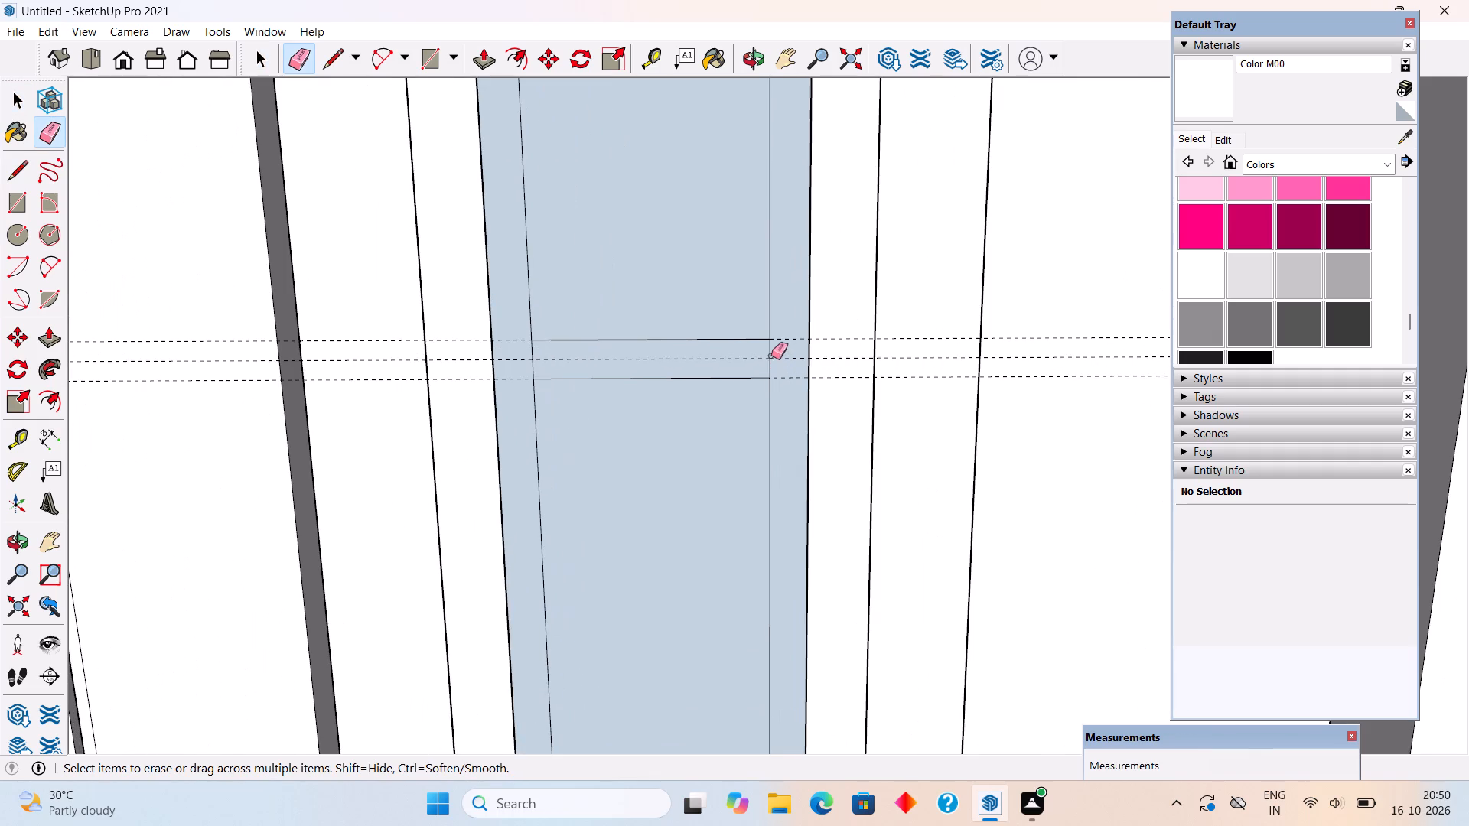
pyautogui.click(771, 356)
pyautogui.click(534, 366)
# Delete the faces above and below the crossbar to open the two window panes.
pyautogui.press('space')
pyautogui.click(581, 255)
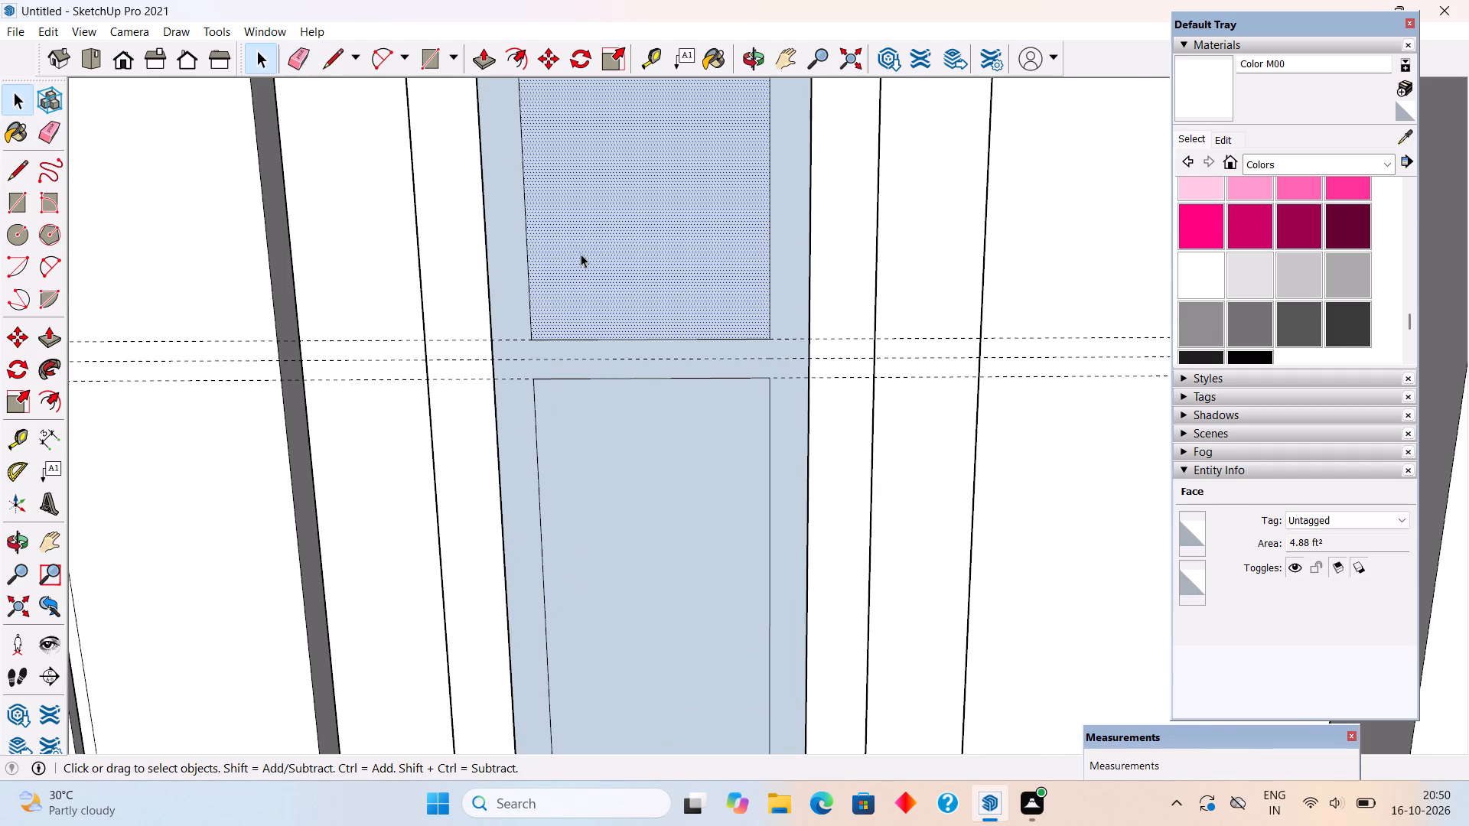
pyautogui.press('Delete')
pyautogui.click(627, 472)
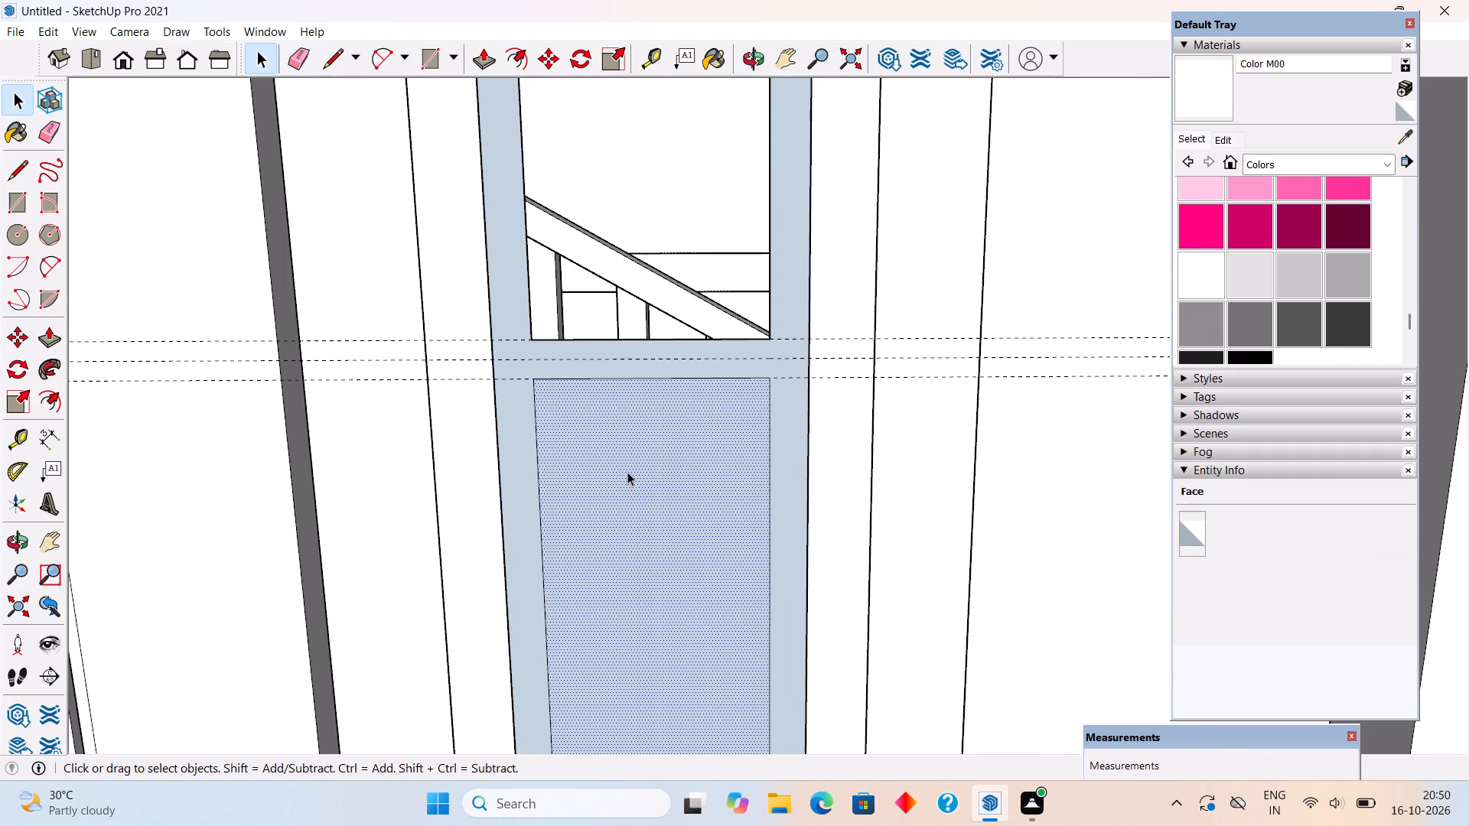
pyautogui.press('Delete')
# Push/Pull the window's inner frame face, including the crossbar, by 3".
pyautogui.scroll(-1, 621, 442)
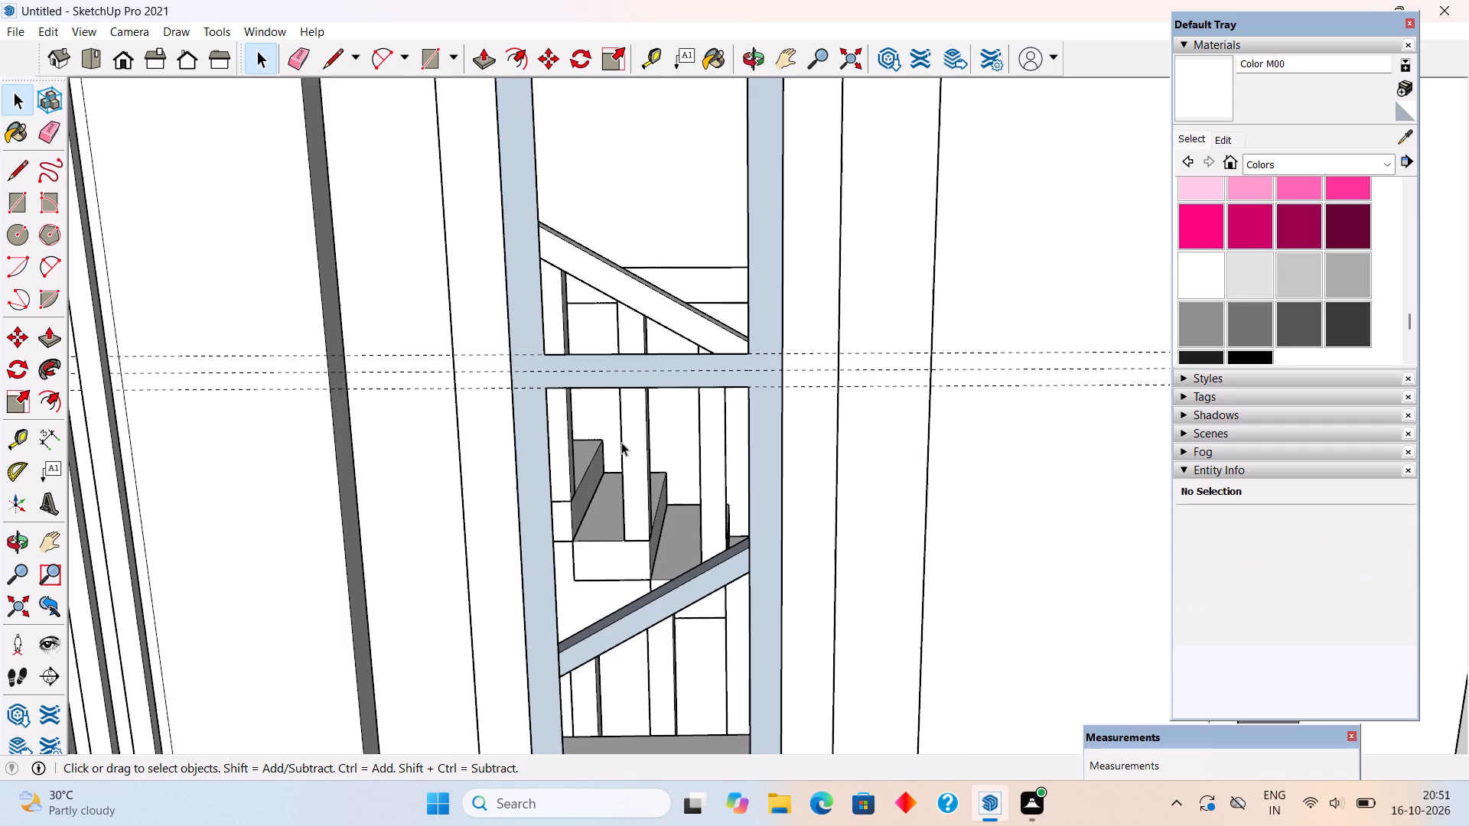
pyautogui.scroll(-6, 622, 437)
pyautogui.moveTo(623, 441); pyautogui.dragTo(694, 545, button='middle')
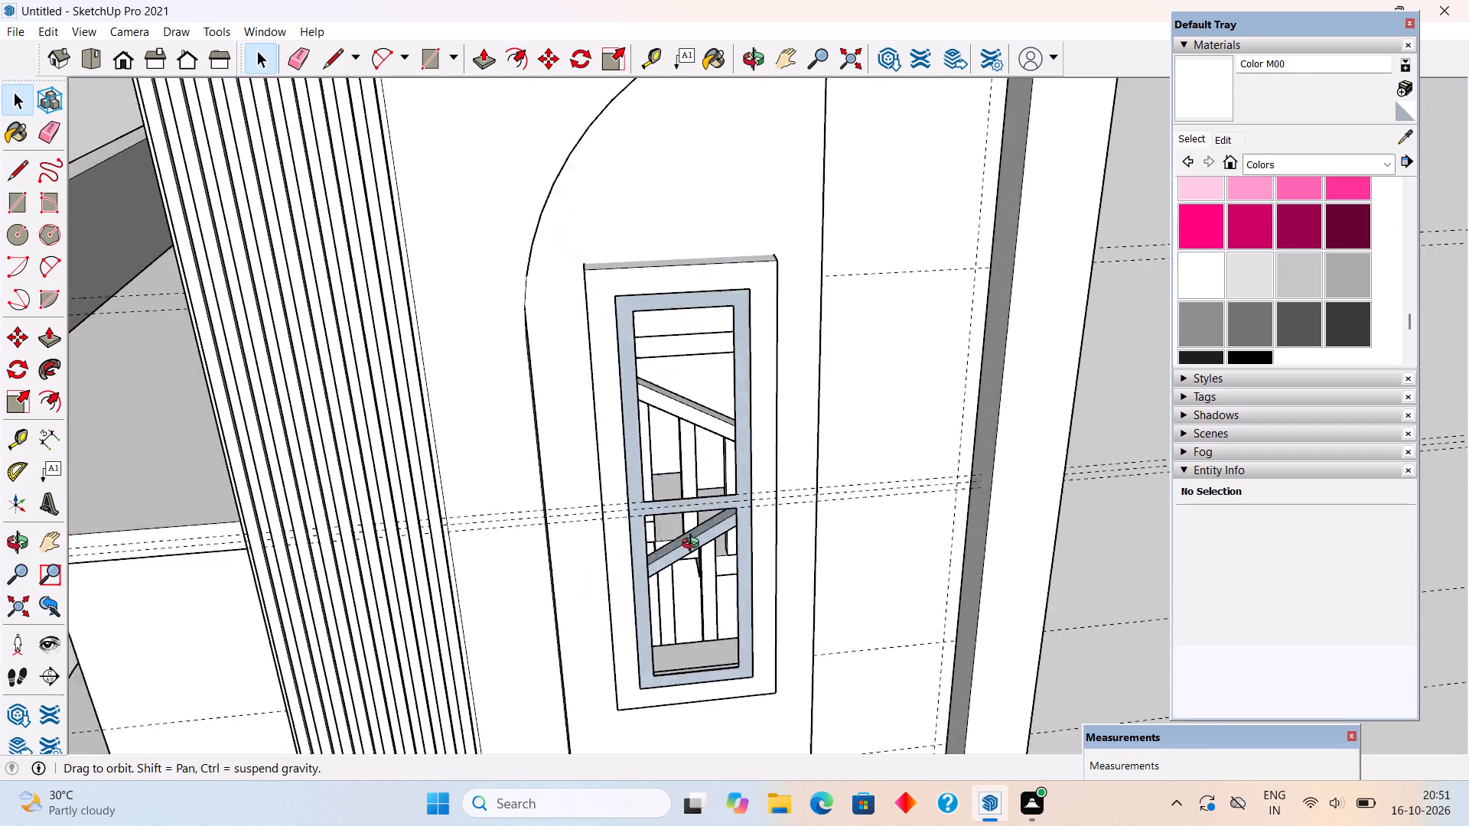
pyautogui.moveTo(694, 545); pyautogui.dragTo(712, 558, button='middle')
pyautogui.scroll(2, 792, 518)
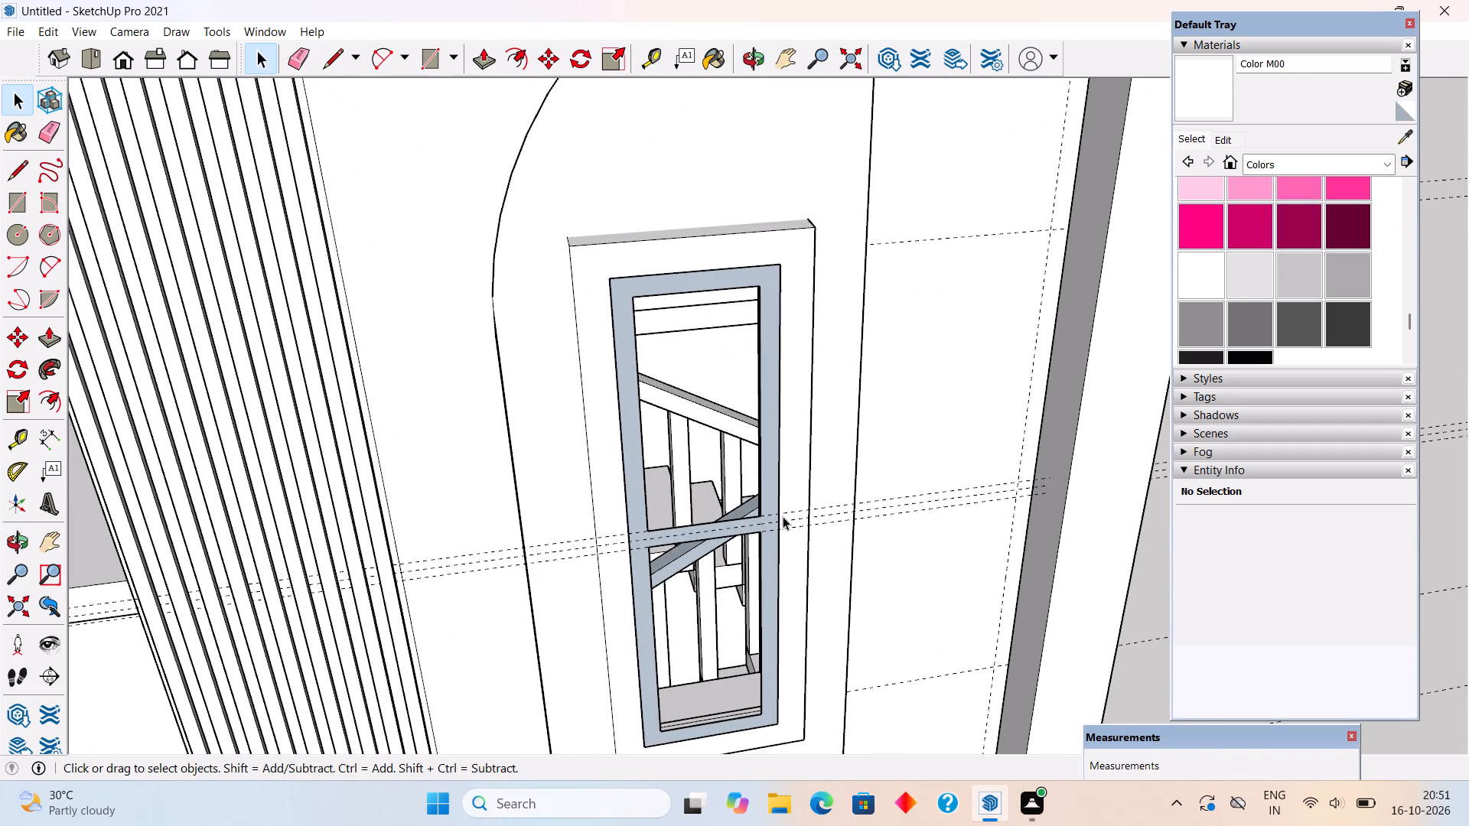
pyautogui.click(777, 509)
pyautogui.press('p')
pyautogui.click(776, 509)
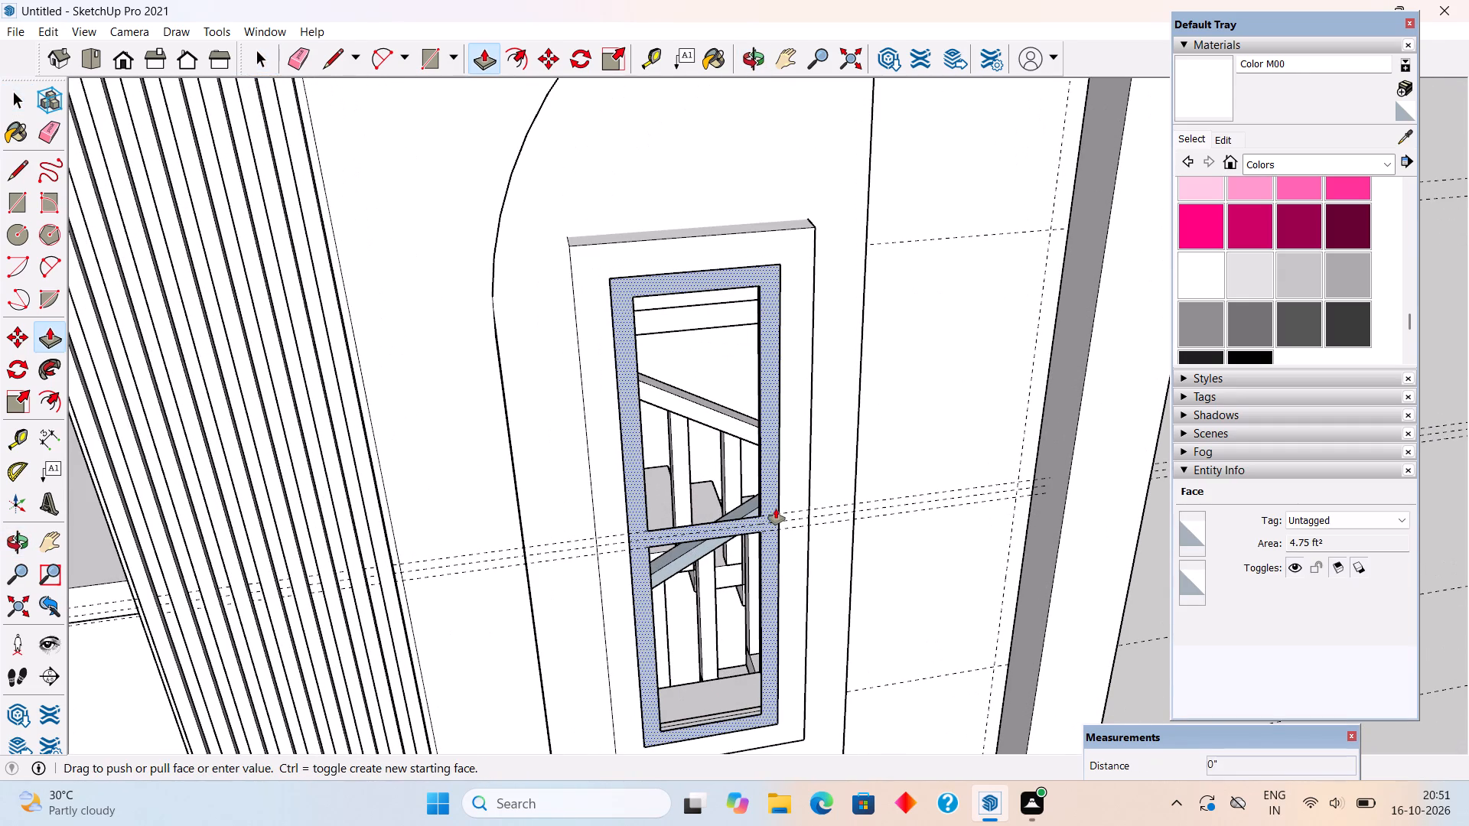
pyautogui.write('3"')
pyautogui.press('Return')
pyautogui.press('space')
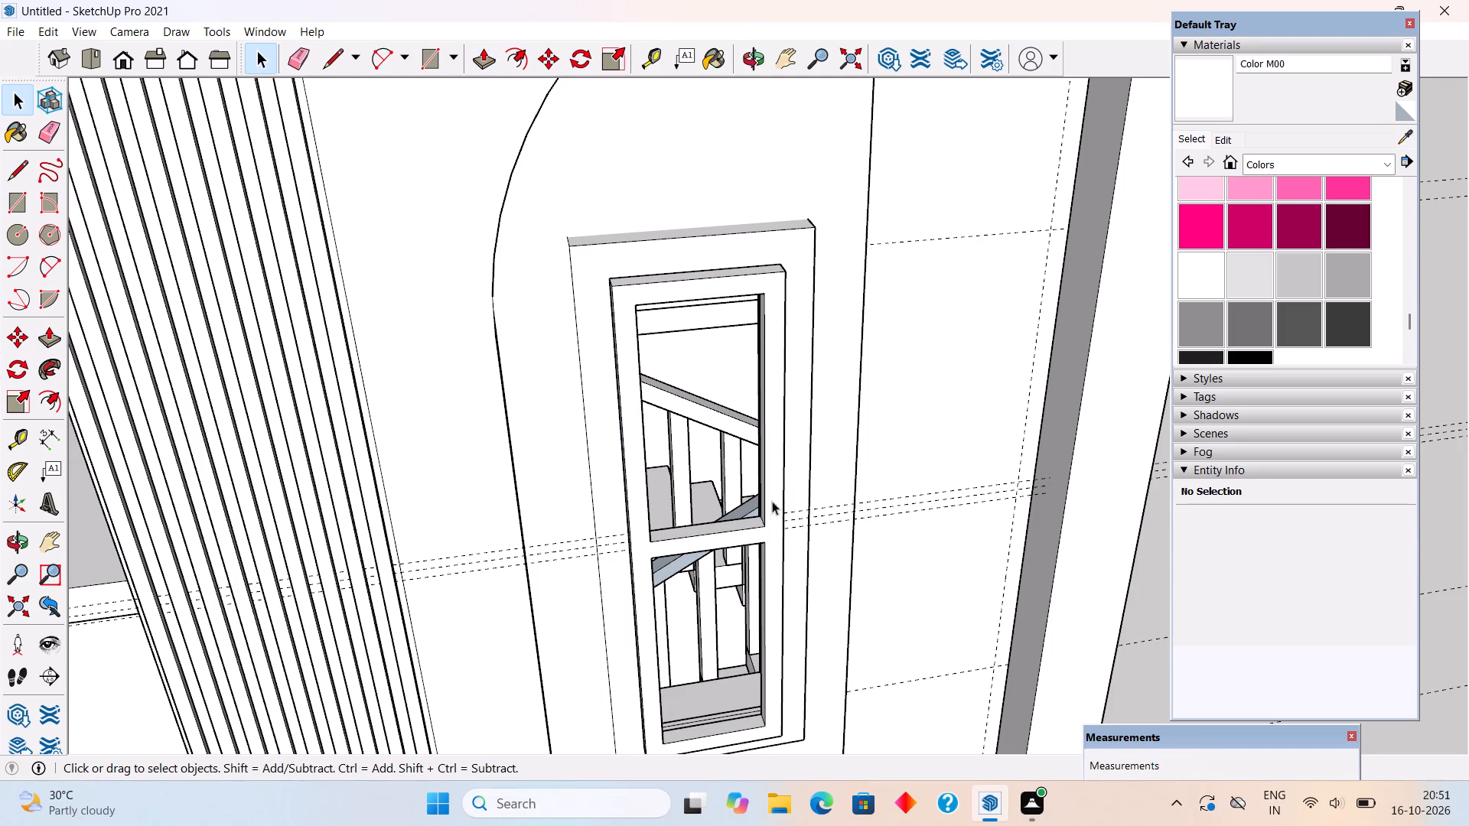
# Make the whole extruded inner window frame with its crossbar into a group.
pyautogui.tripleClick(771, 508)
pyautogui.rightClick(771, 508)
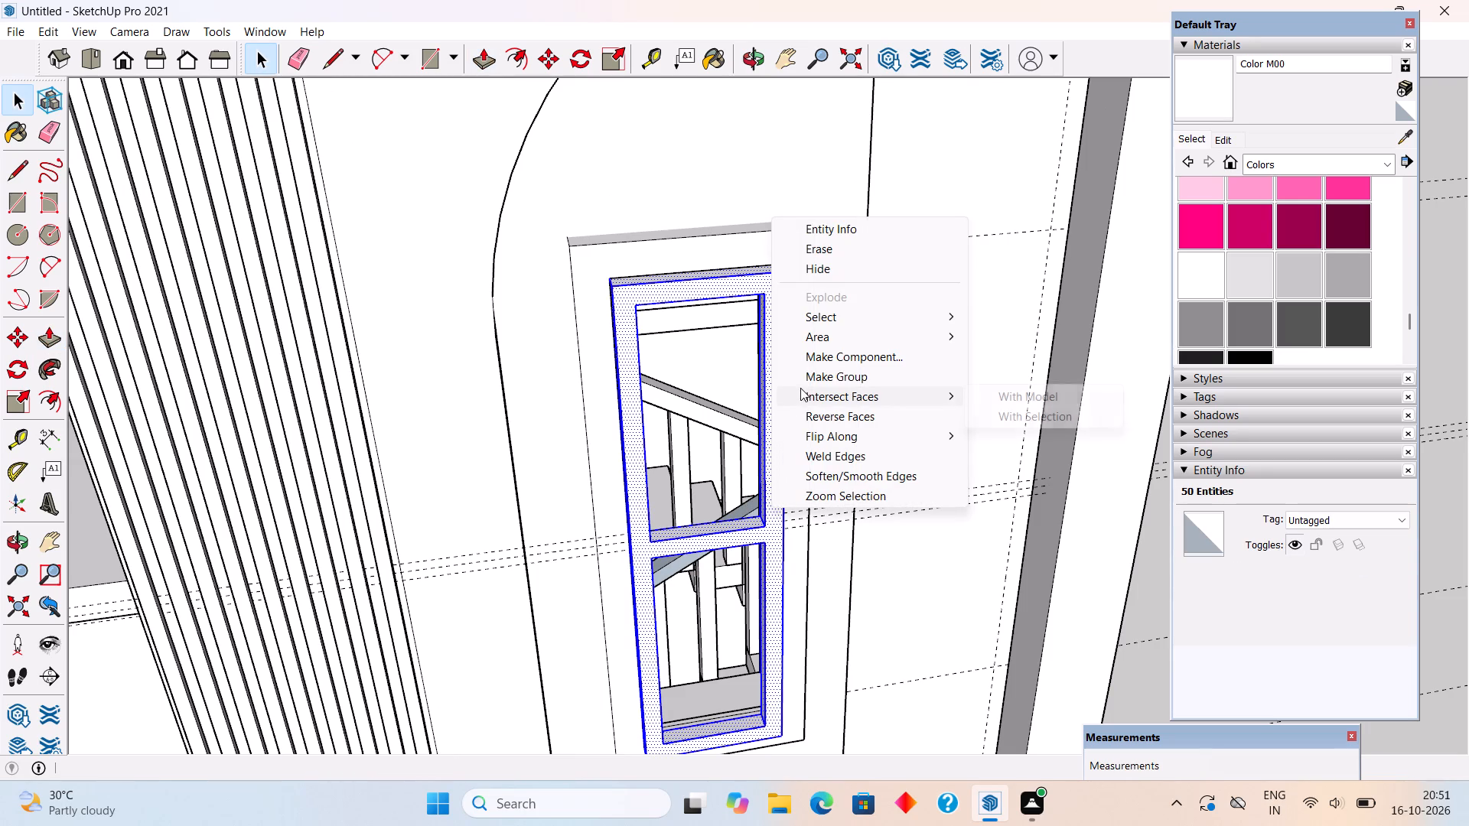
pyautogui.click(806, 379)
pyautogui.scroll(-8, 806, 379)
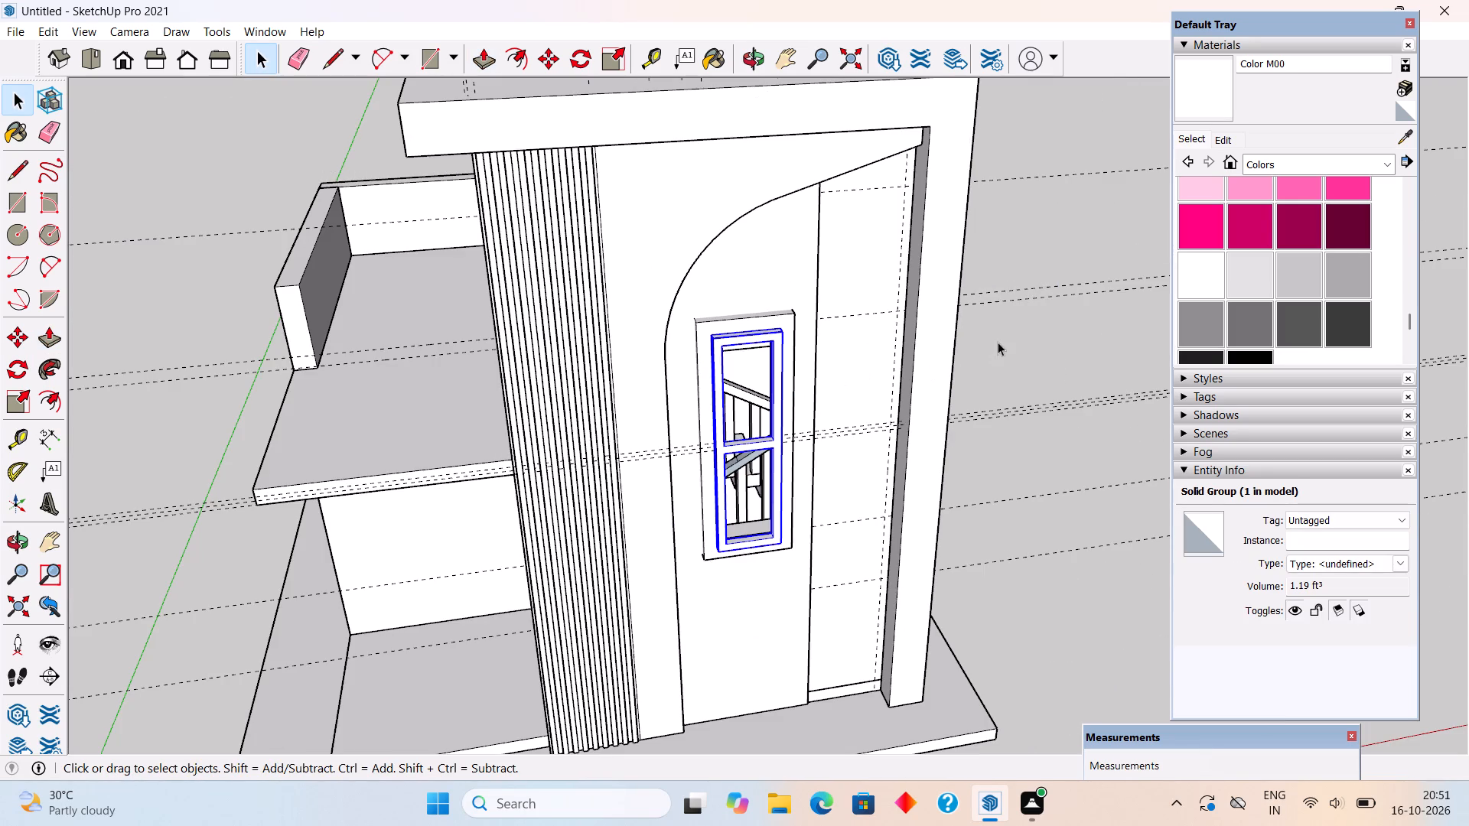
pyautogui.click(998, 342)
# Move the inner frame group 3" back into the window opening, from its front bottom corner to its rear one.
pyautogui.scroll(1, 723, 517)
pyautogui.moveTo(715, 498); pyautogui.dragTo(653, 383, button='middle')
pyautogui.scroll(8, 806, 485)
pyautogui.moveTo(452, 415); pyautogui.dragTo(426, 414, button='middle')
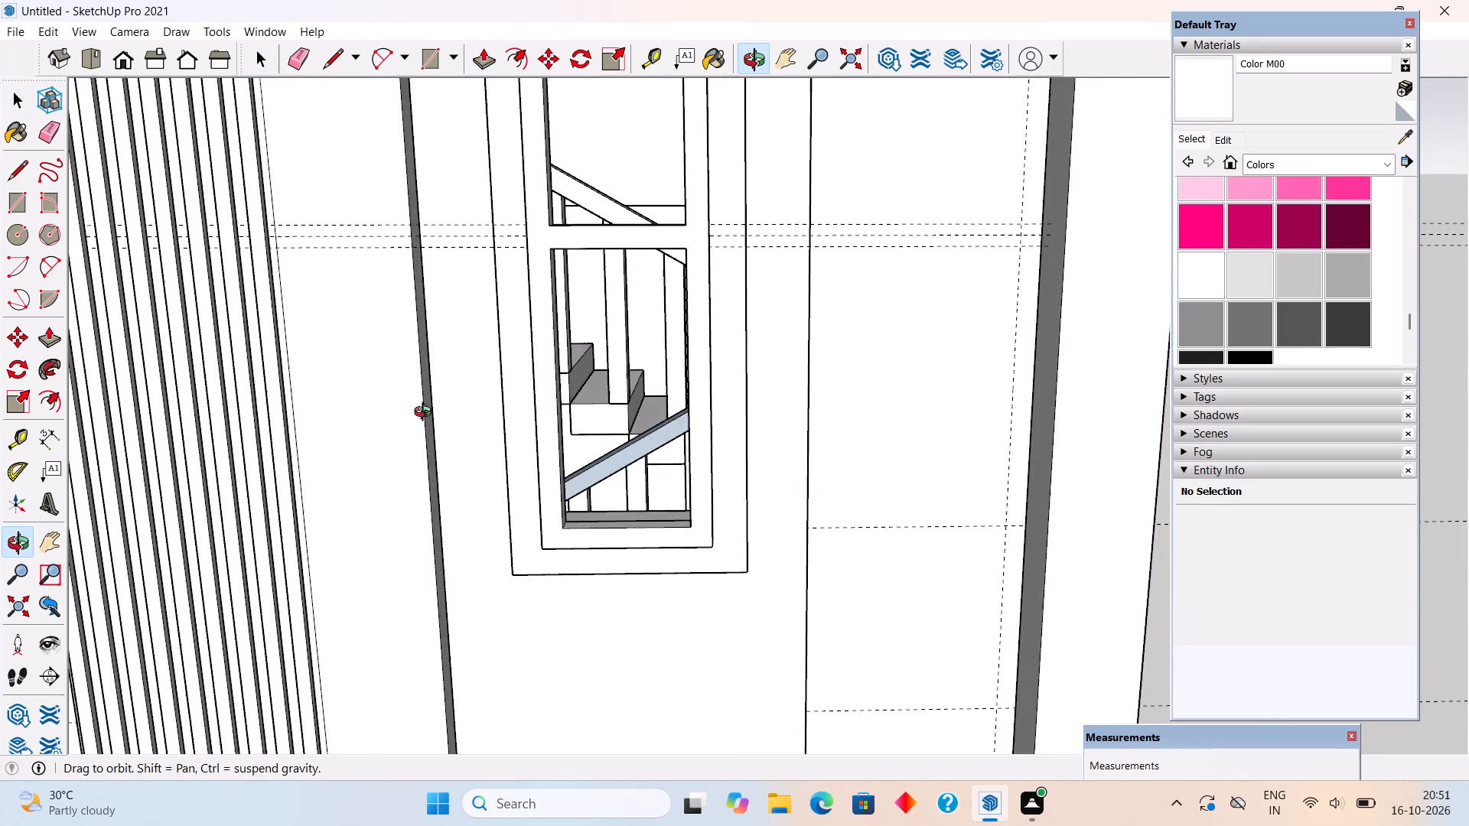
pyautogui.moveTo(426, 414); pyautogui.dragTo(289, 409, button='middle')
pyautogui.scroll(4, 479, 507)
pyautogui.press('m')
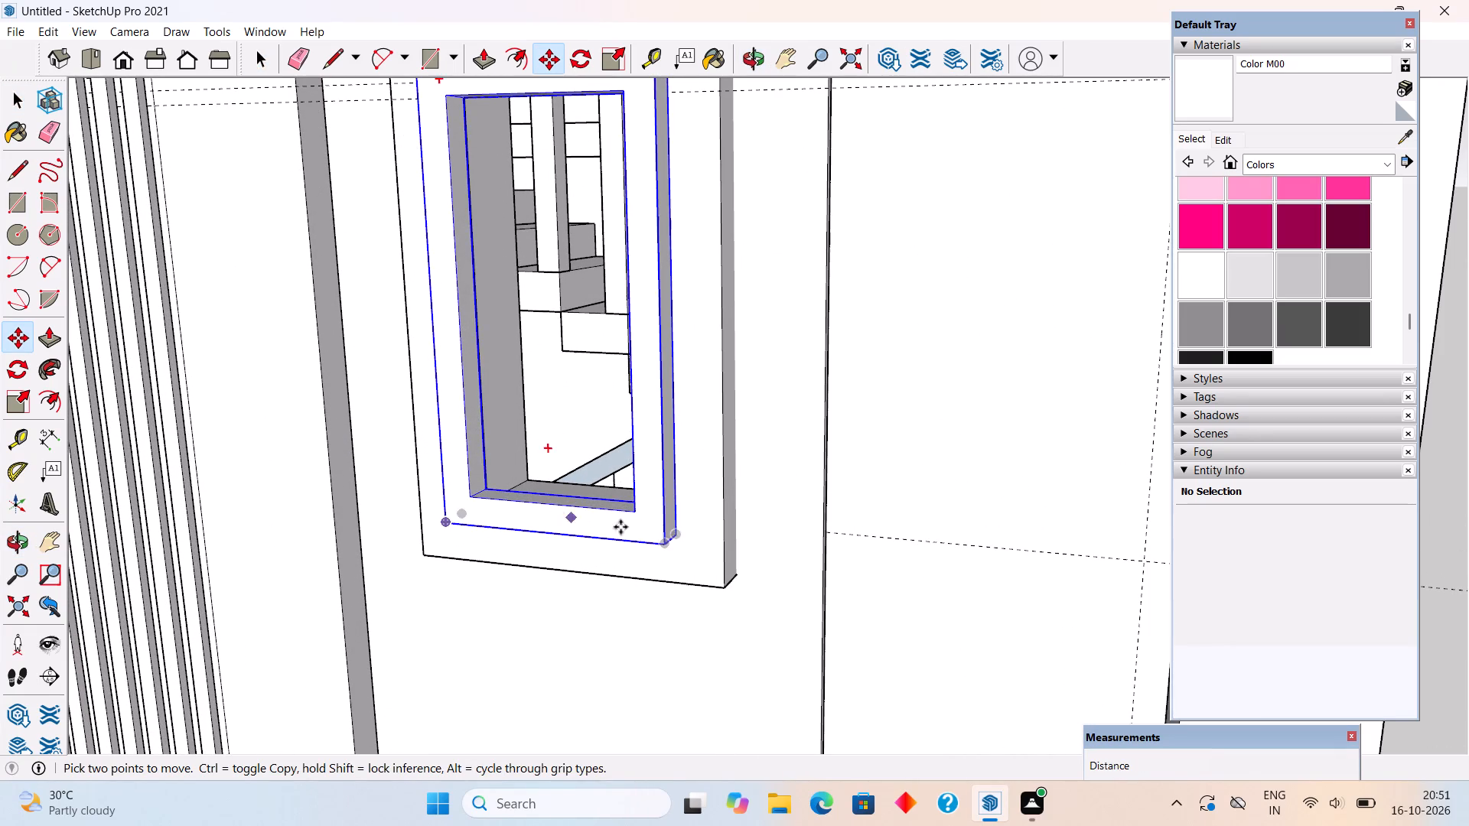
pyautogui.click(663, 546)
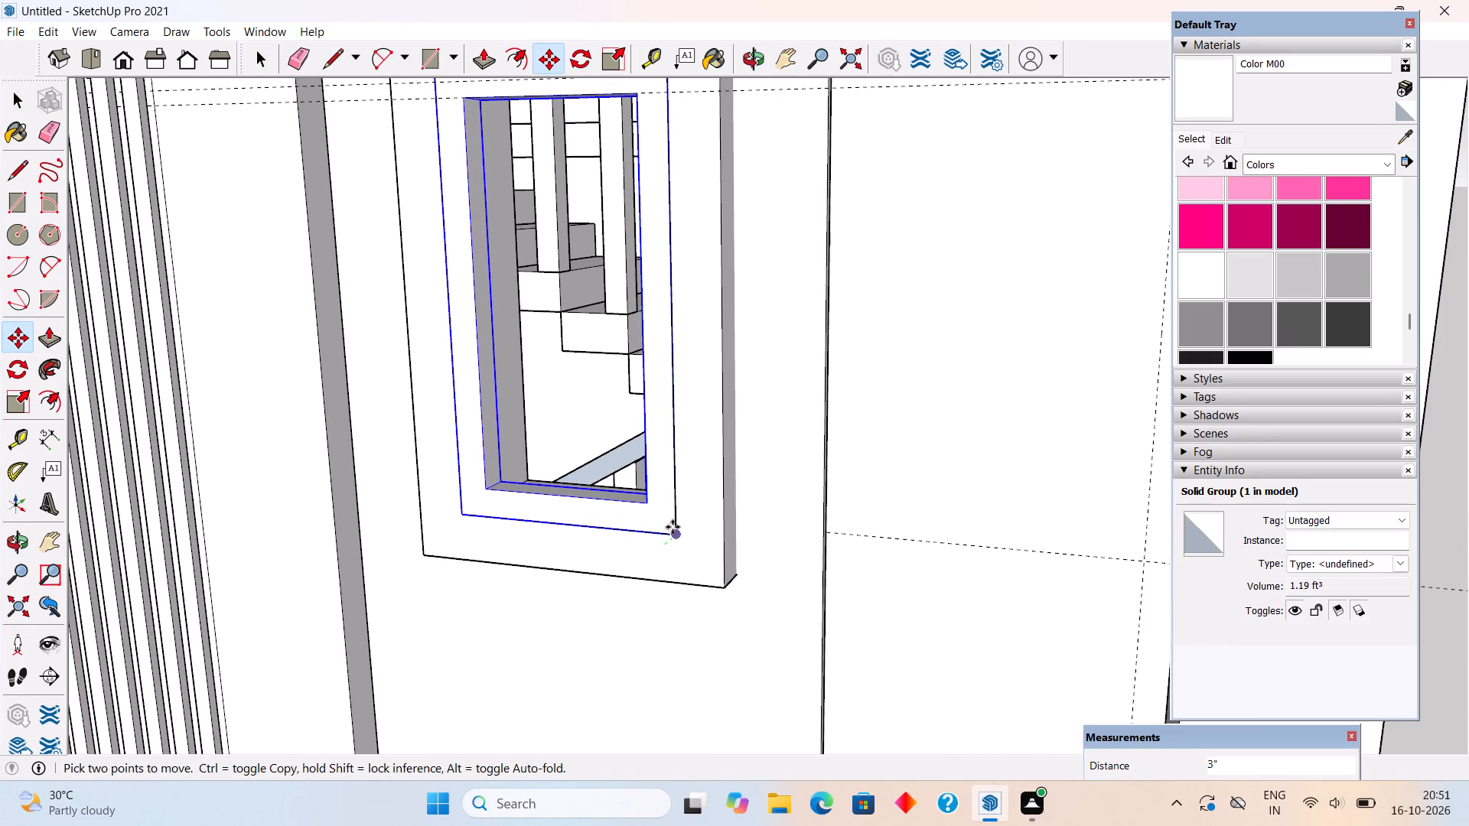
pyautogui.click(673, 527)
# Move the inner frame group another 4" deeper into the window opening.
pyautogui.moveTo(675, 531); pyautogui.dragTo(840, 622, button='middle')
pyautogui.scroll(9, 896, 639)
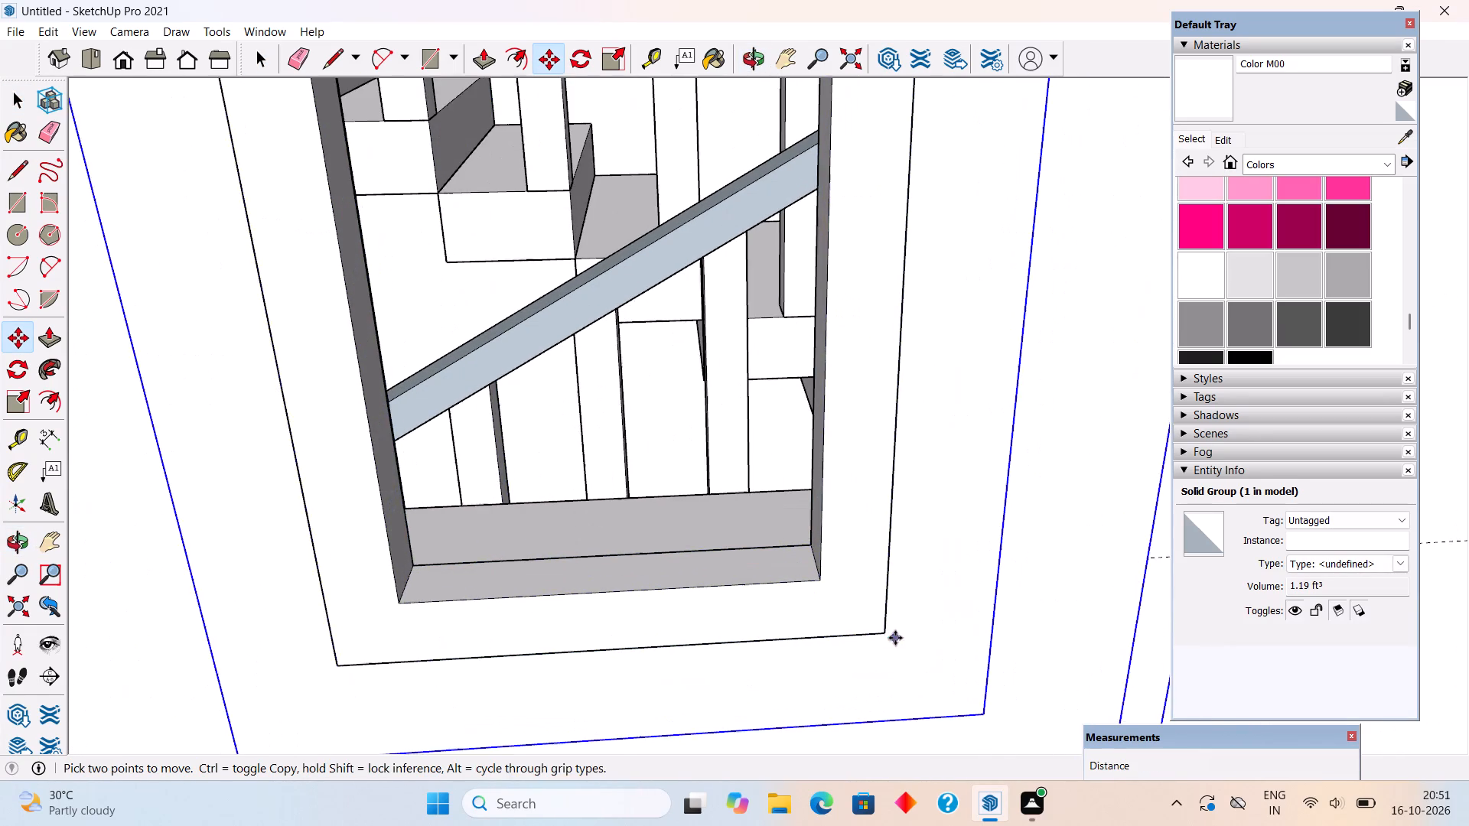
pyautogui.click(888, 634)
pyautogui.click(865, 580)
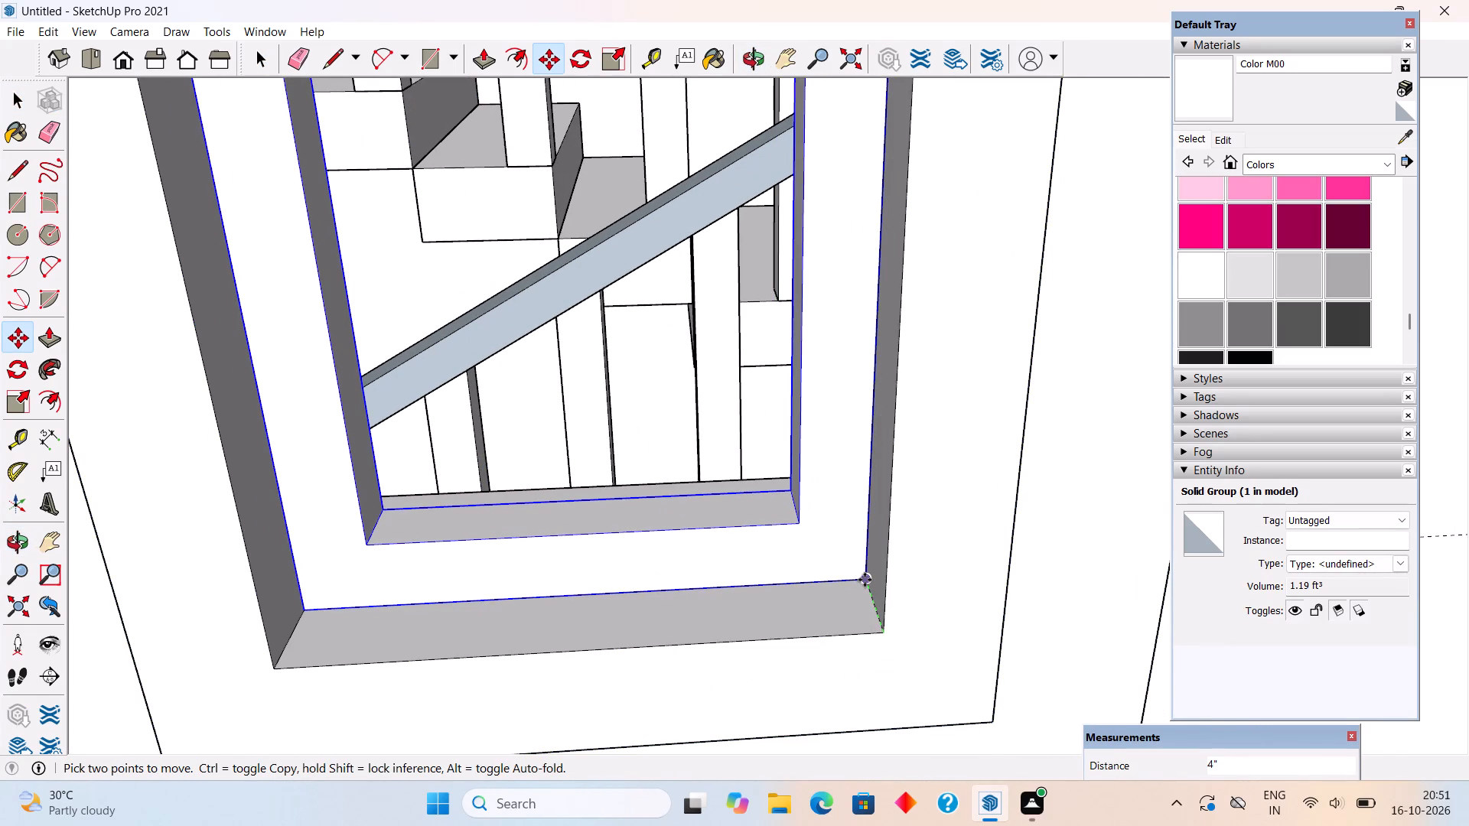
pyautogui.press('space')
pyautogui.scroll(-19, 864, 580)
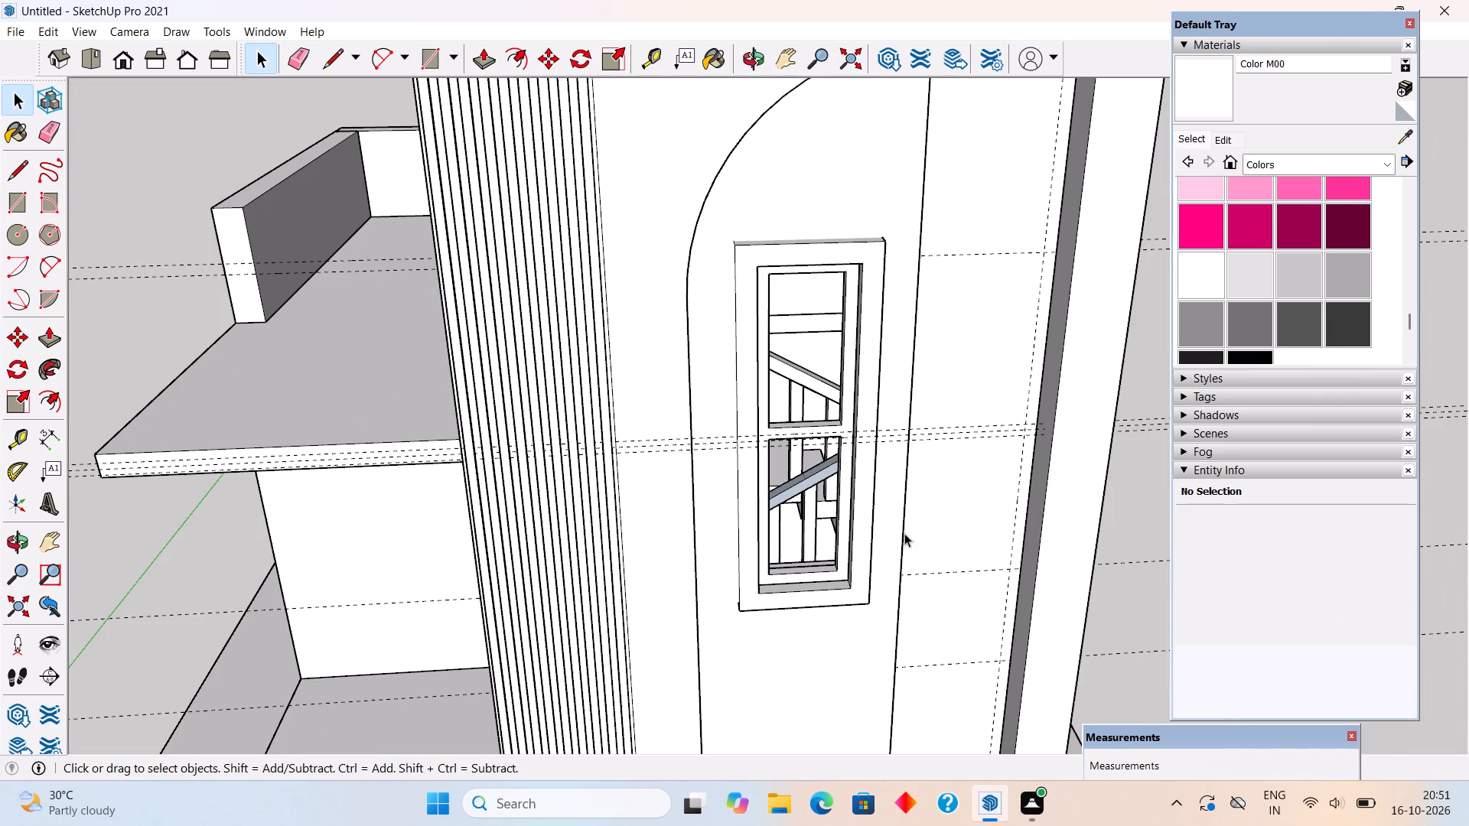
pyautogui.click(1138, 366)
# Draw a 1' 6" by 3' 3" pane rectangle filling the upper opening of the tower window's inner frame.
pyautogui.scroll(4, 650, 452)
pyautogui.scroll(1, 868, 301)
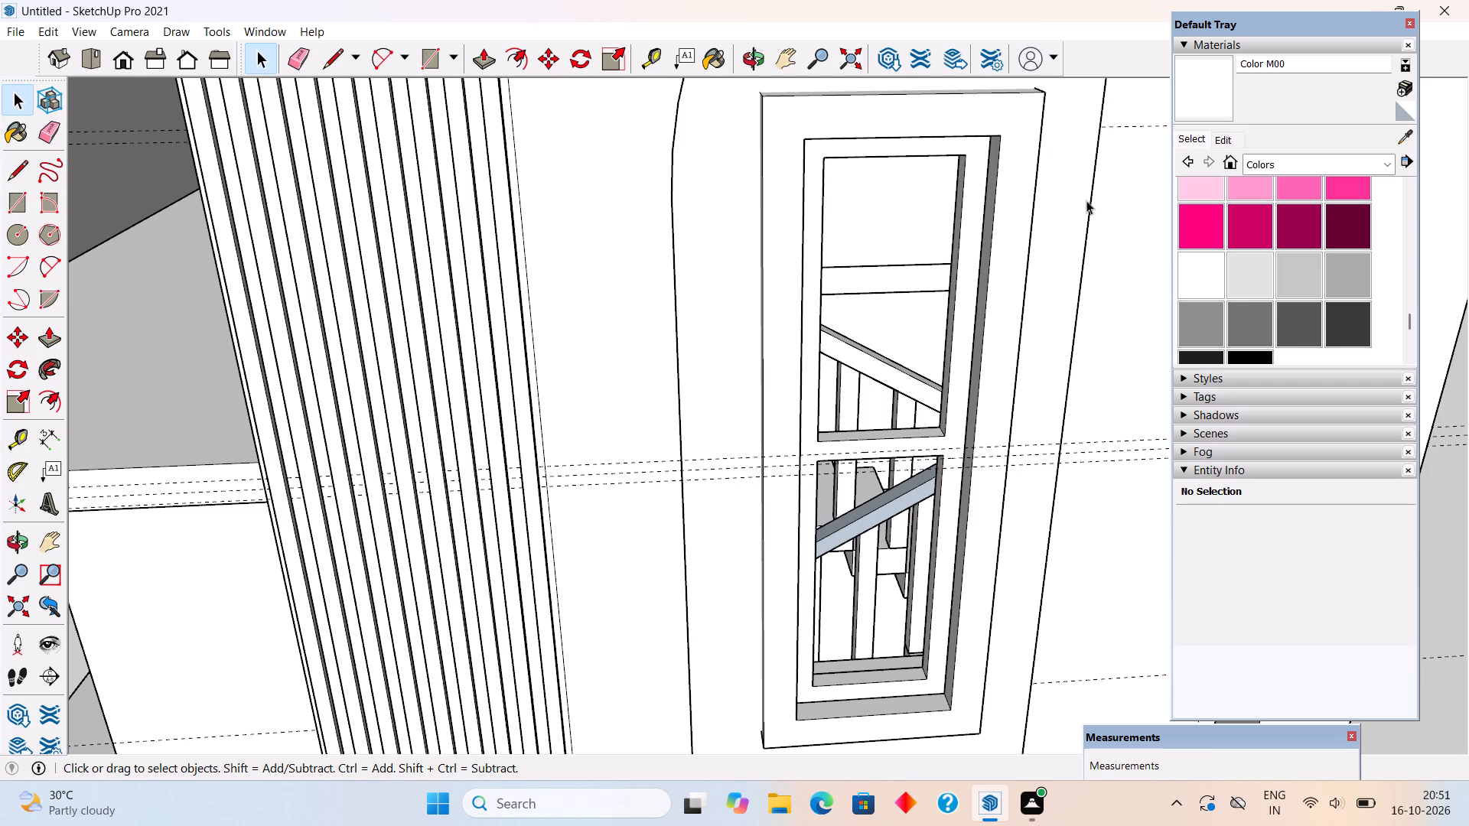
pyautogui.scroll(4, 1077, 171)
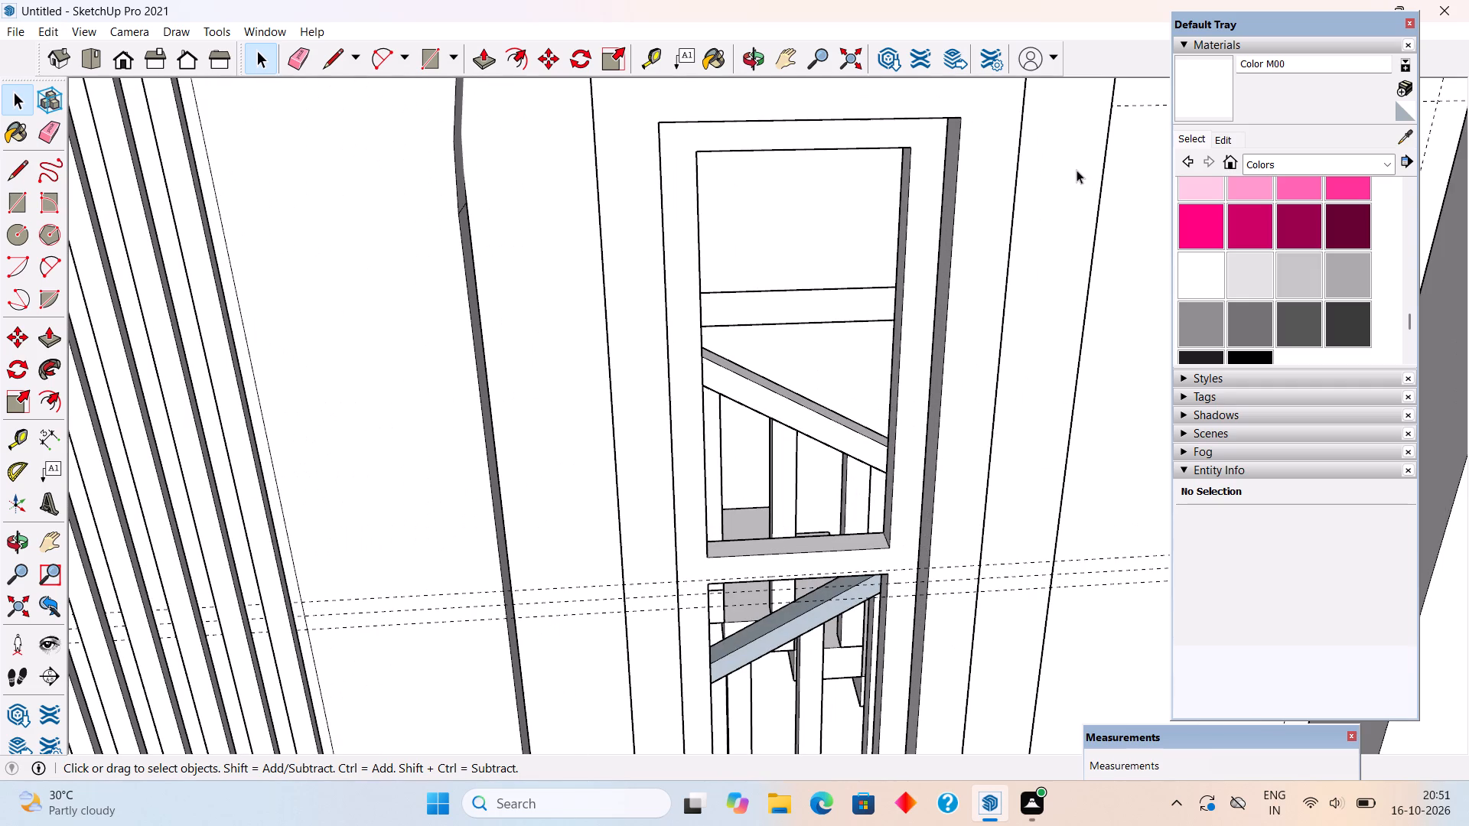
pyautogui.press('r')
pyautogui.click(700, 159)
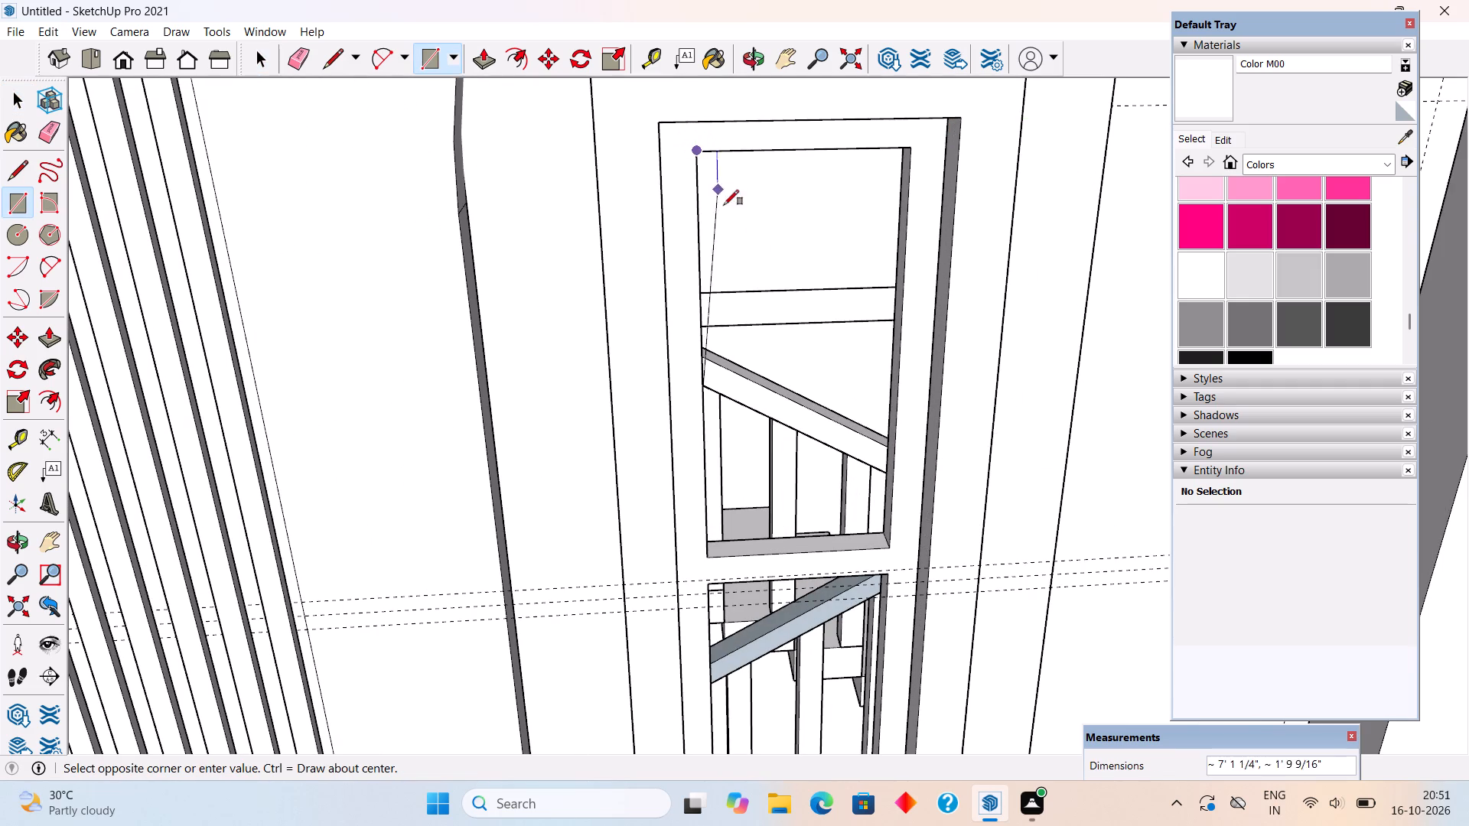
pyautogui.click(893, 541)
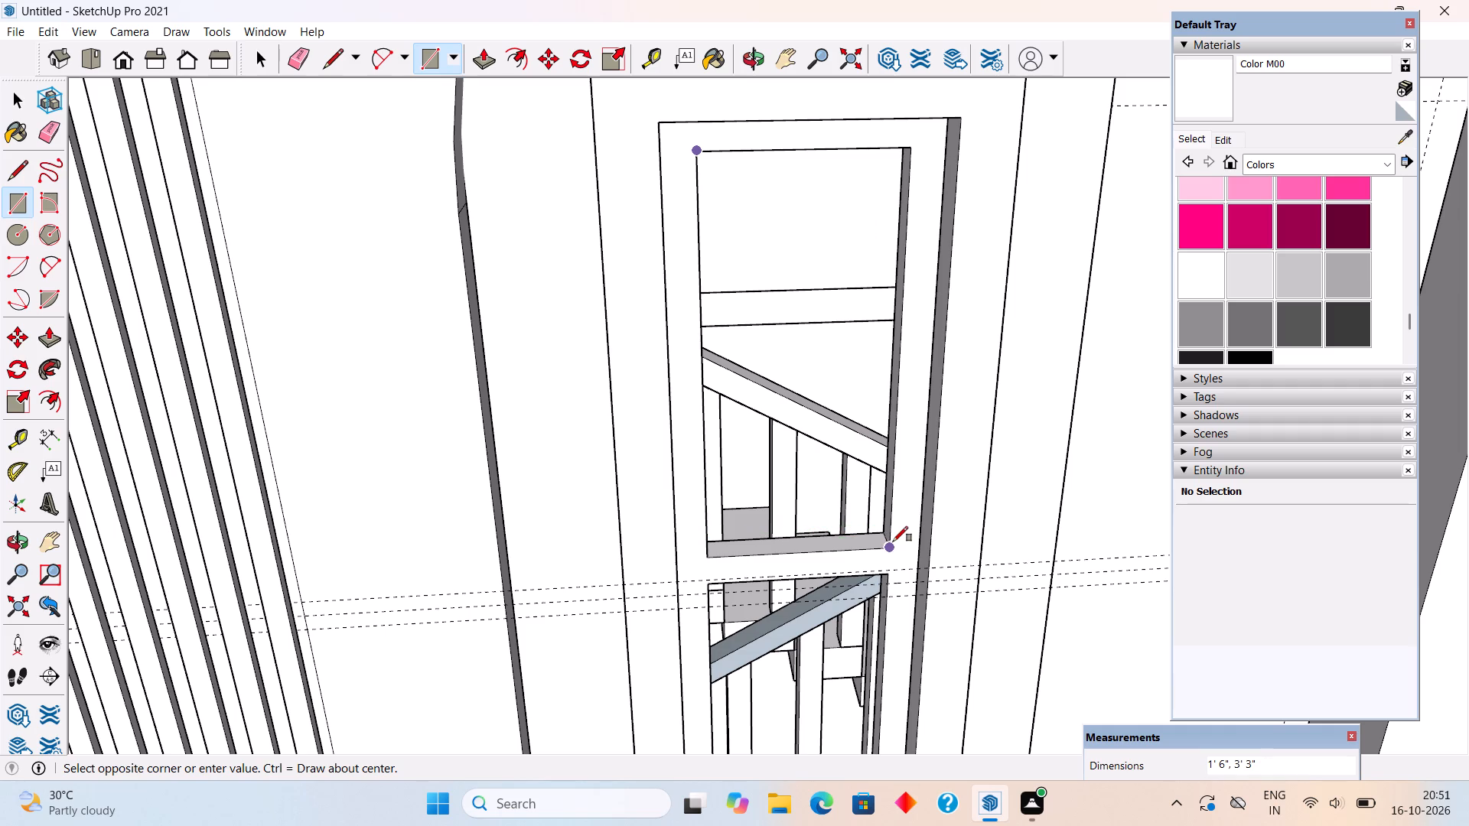
# Draw a pane rectangle filling the lower opening of the window's inner frame, from corner to opposite corner.
pyautogui.scroll(-3, 886, 540)
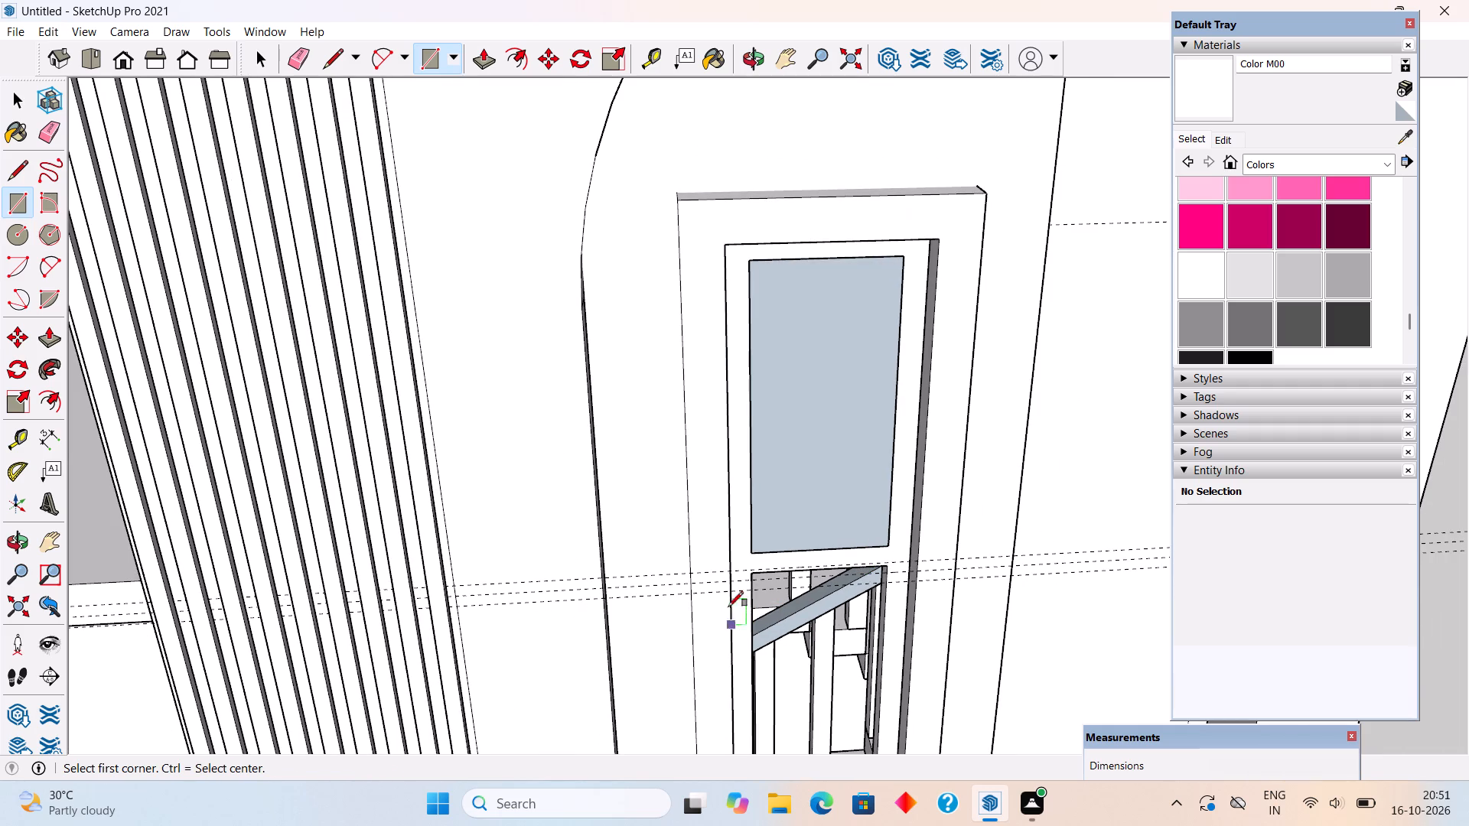
pyautogui.click(750, 578)
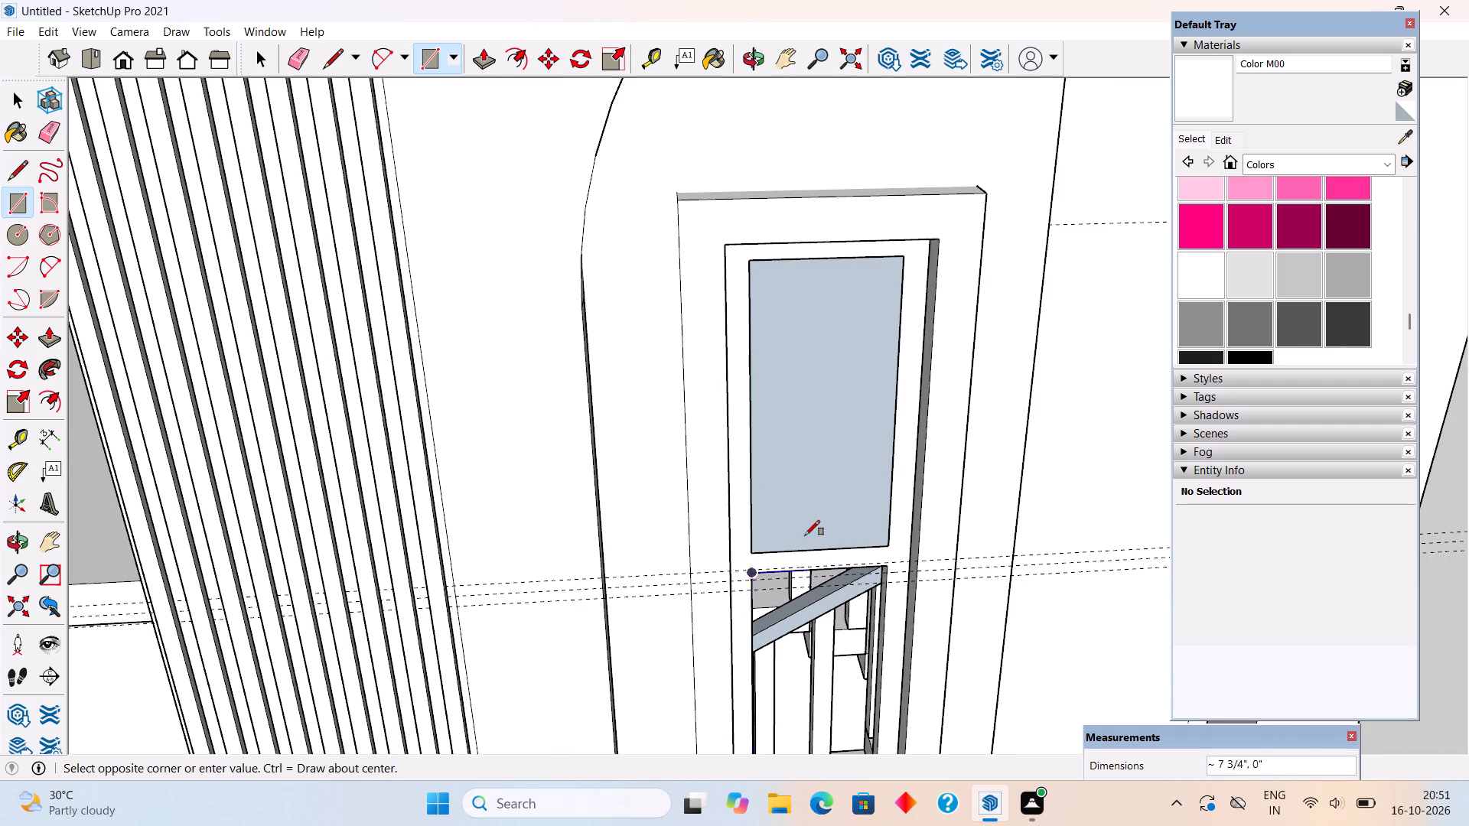
pyautogui.scroll(-5, 804, 525)
pyautogui.scroll(6, 857, 732)
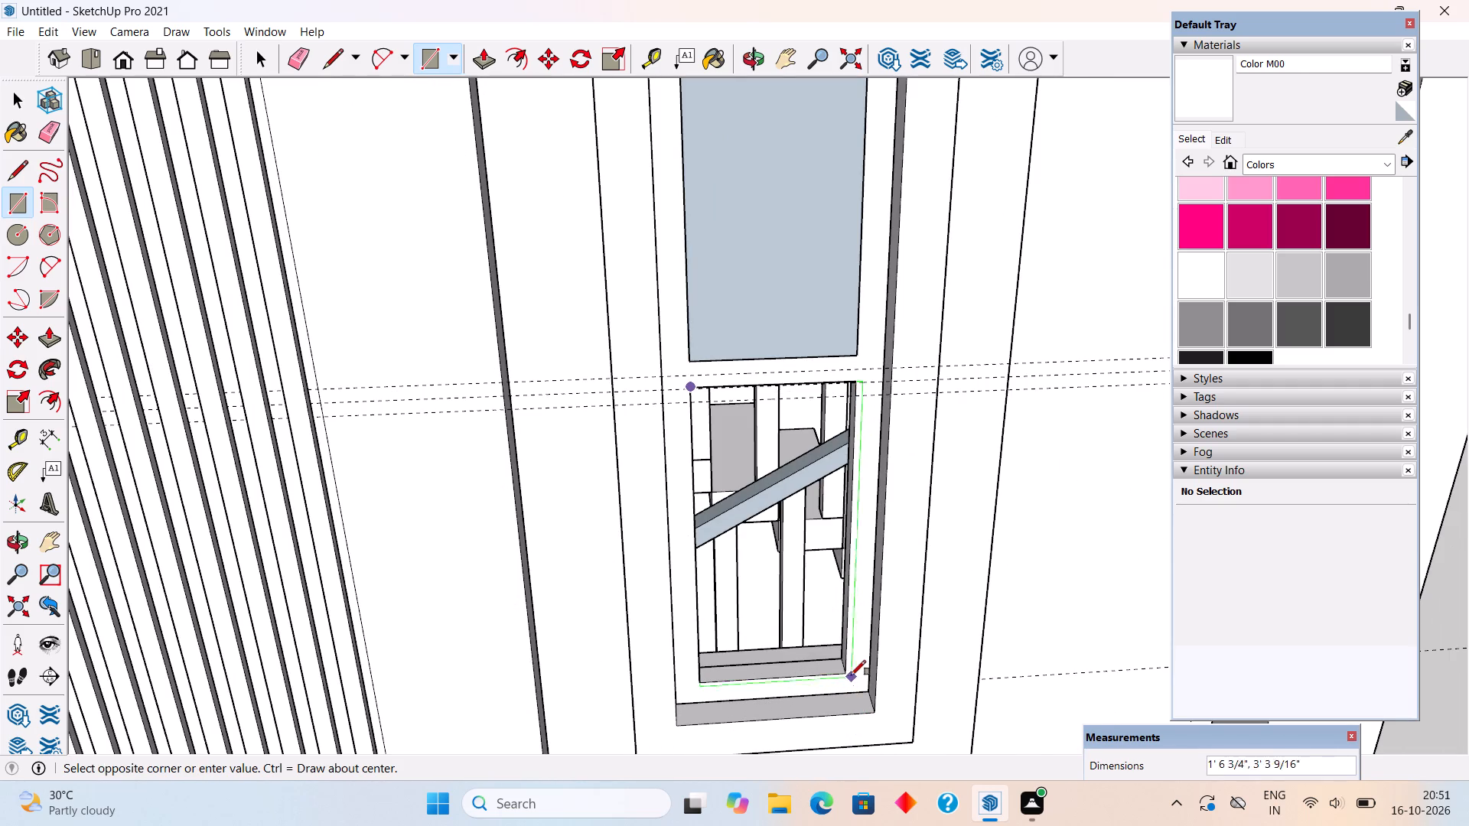
pyautogui.click(849, 675)
pyautogui.press('space')
# Make the lower and upper window panes, each with its bounding edges, into two separate groups.
pyautogui.tripleClick(817, 646)
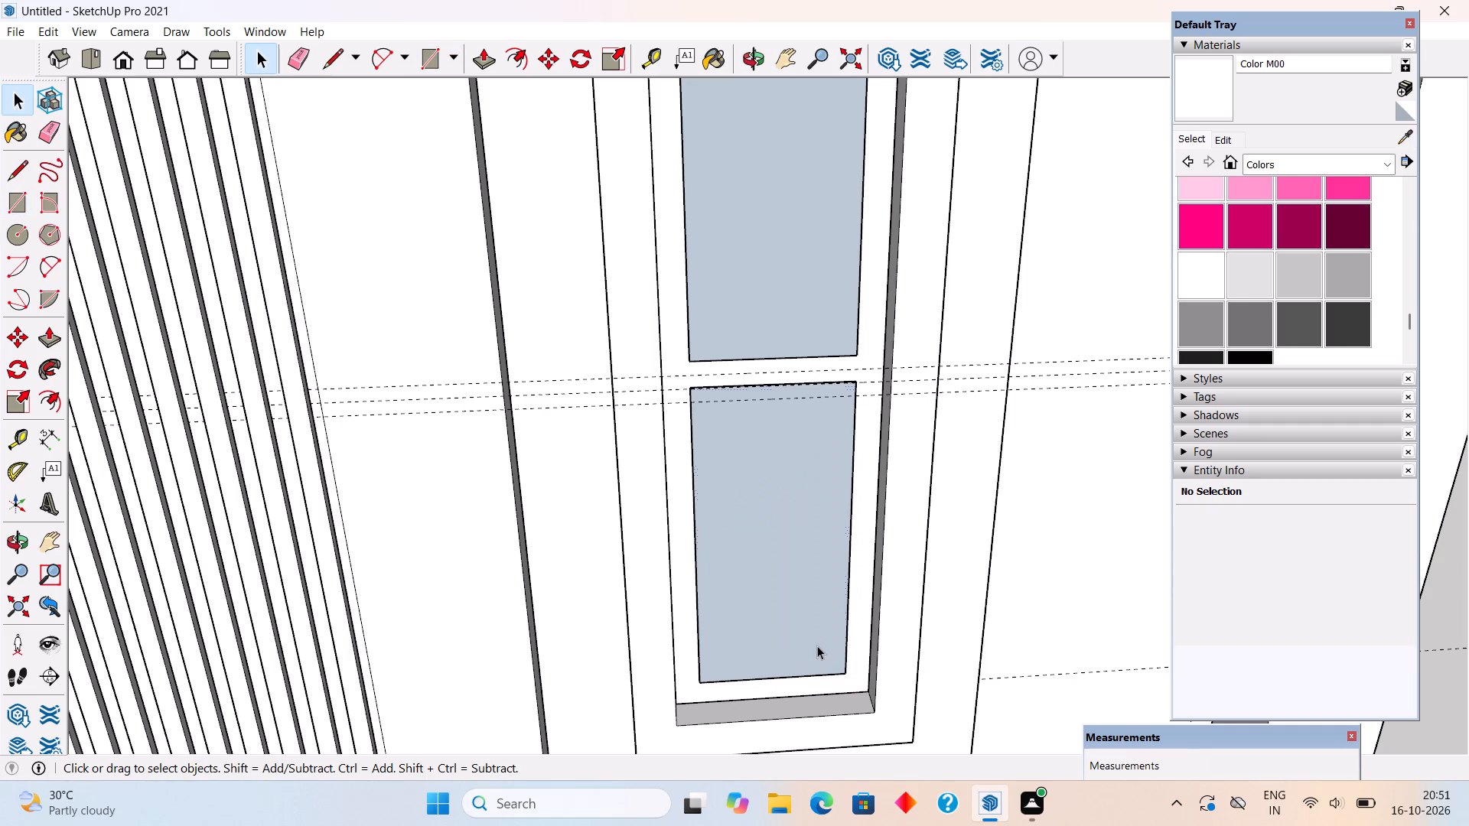
pyautogui.rightClick(817, 646)
pyautogui.click(853, 534)
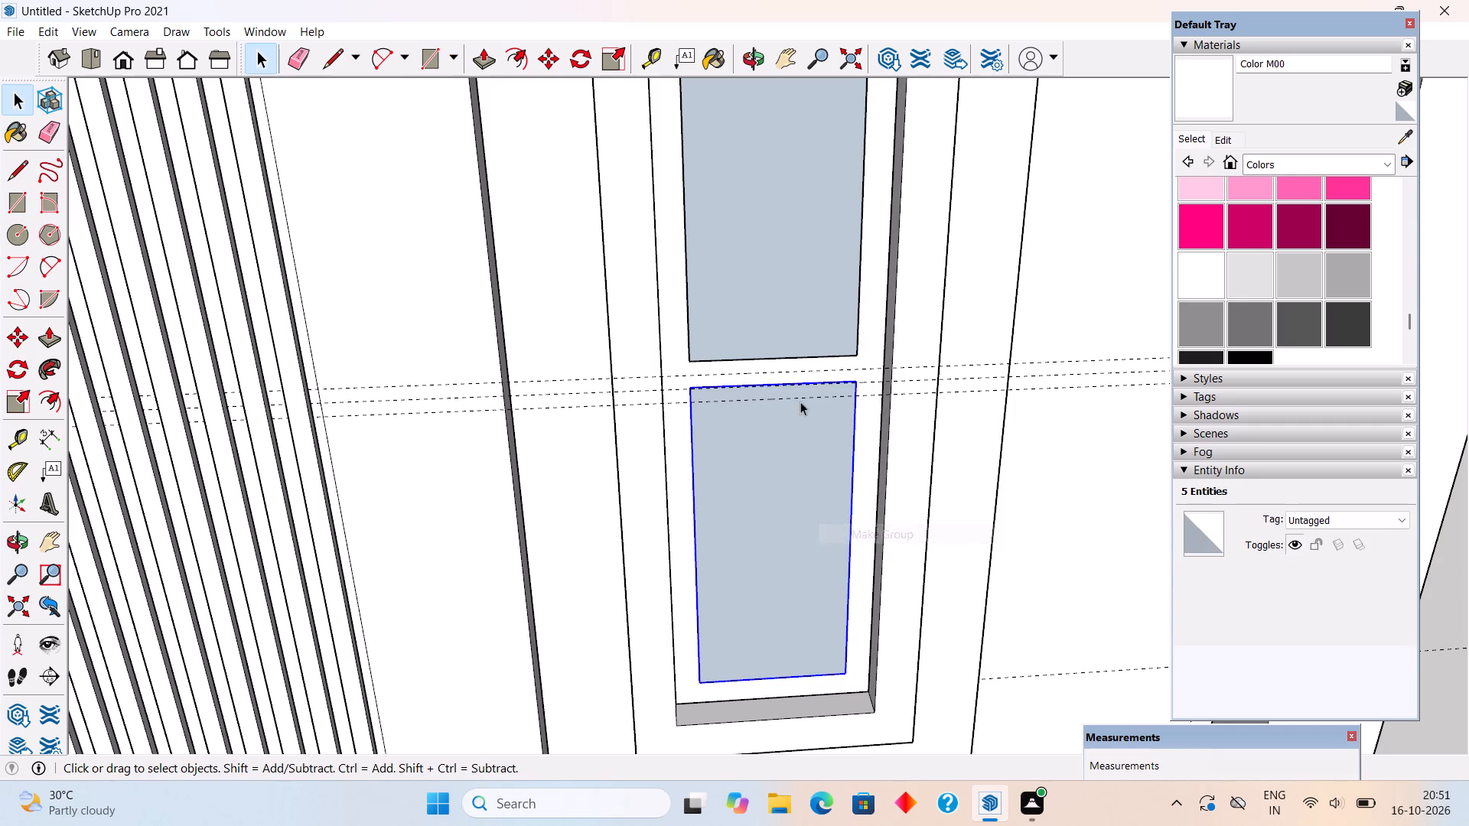
pyautogui.tripleClick(783, 346)
pyautogui.rightClick(783, 342)
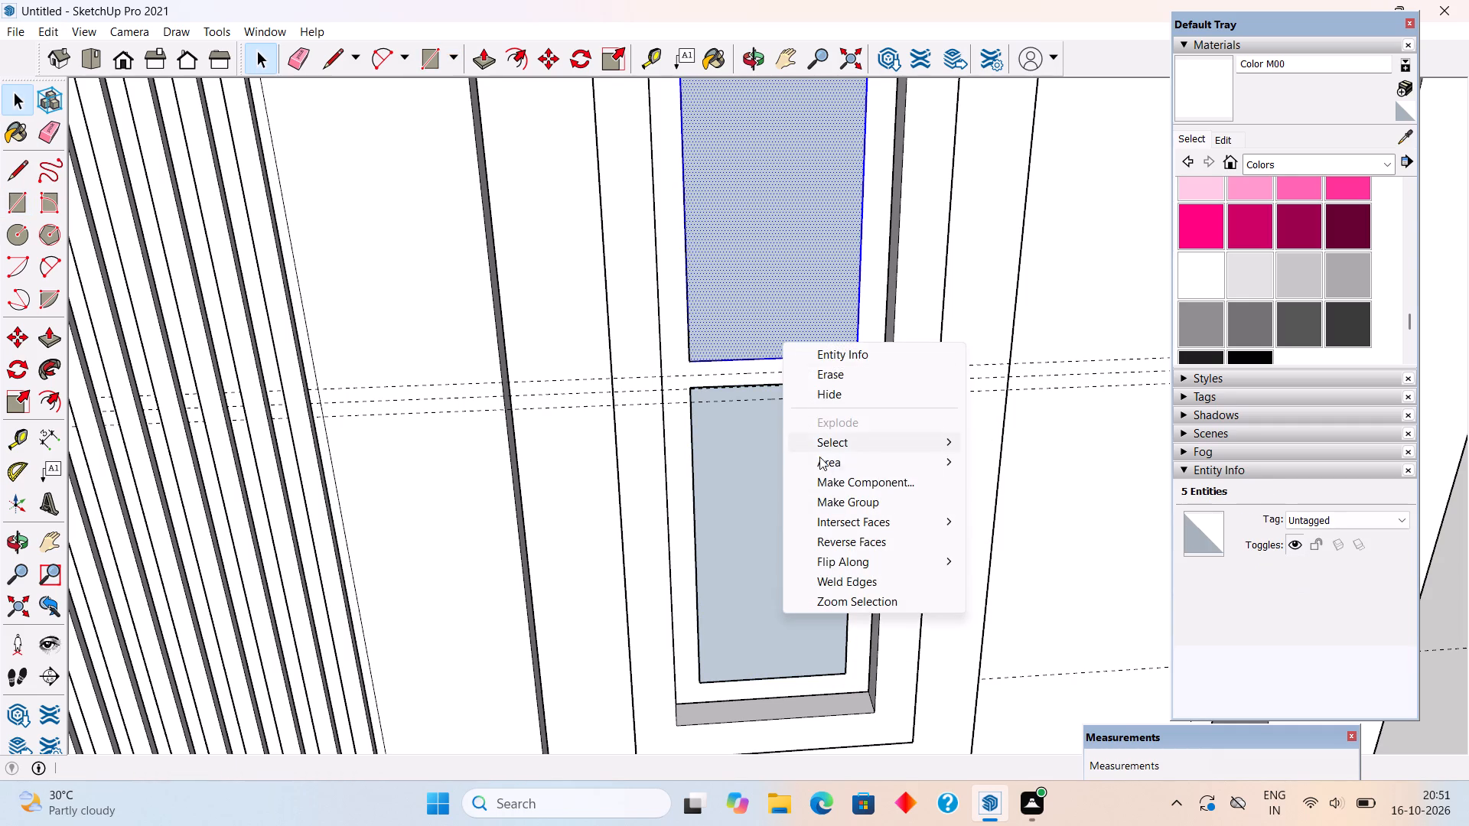
pyautogui.click(834, 502)
pyautogui.scroll(-13, 741, 475)
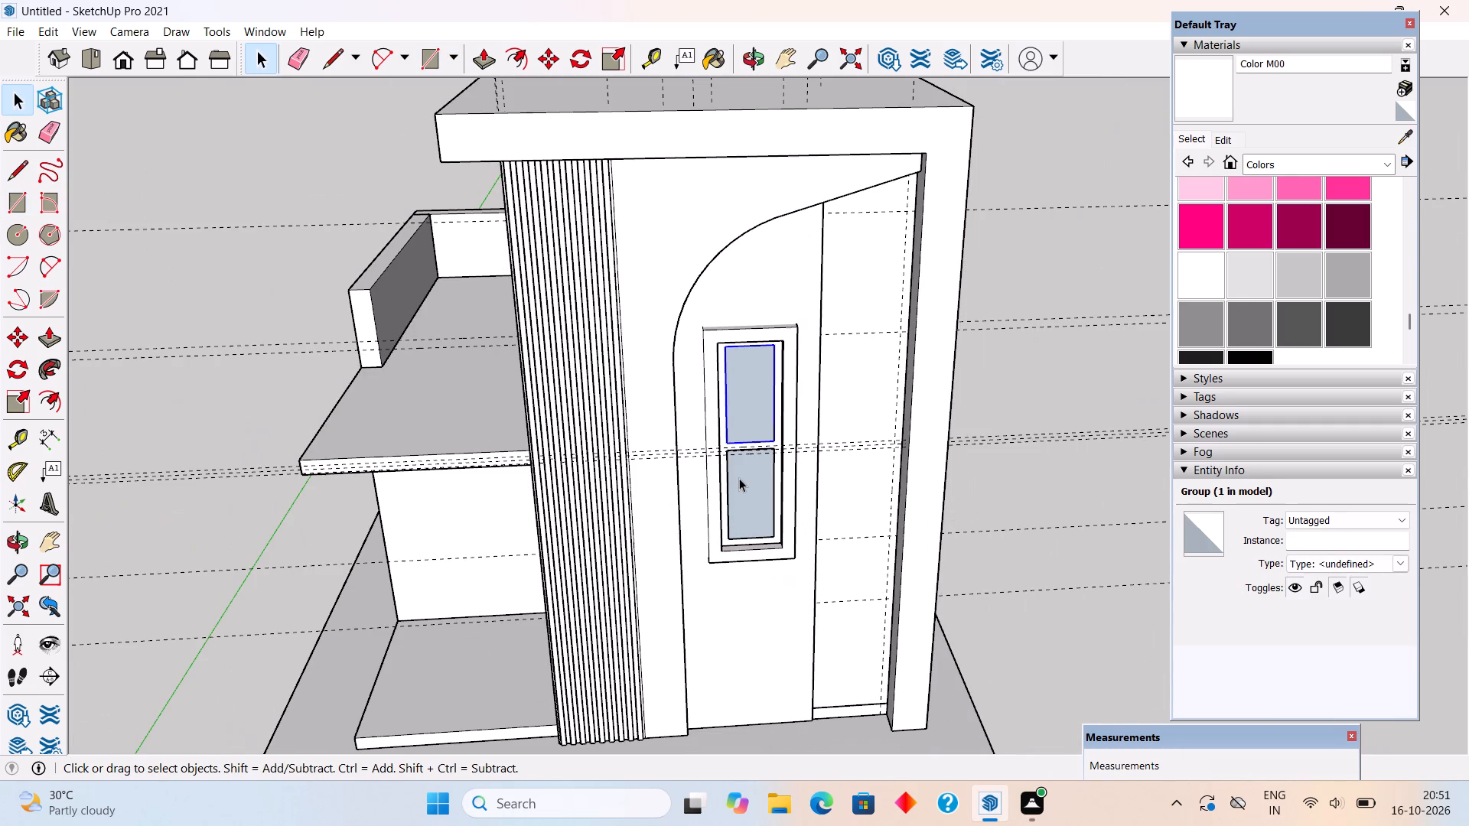
pyautogui.click(1007, 499)
# Examine the tower window and the house's front, fluted column and roof slab from several angles.
pyautogui.moveTo(985, 516); pyautogui.dragTo(764, 350, button='middle')
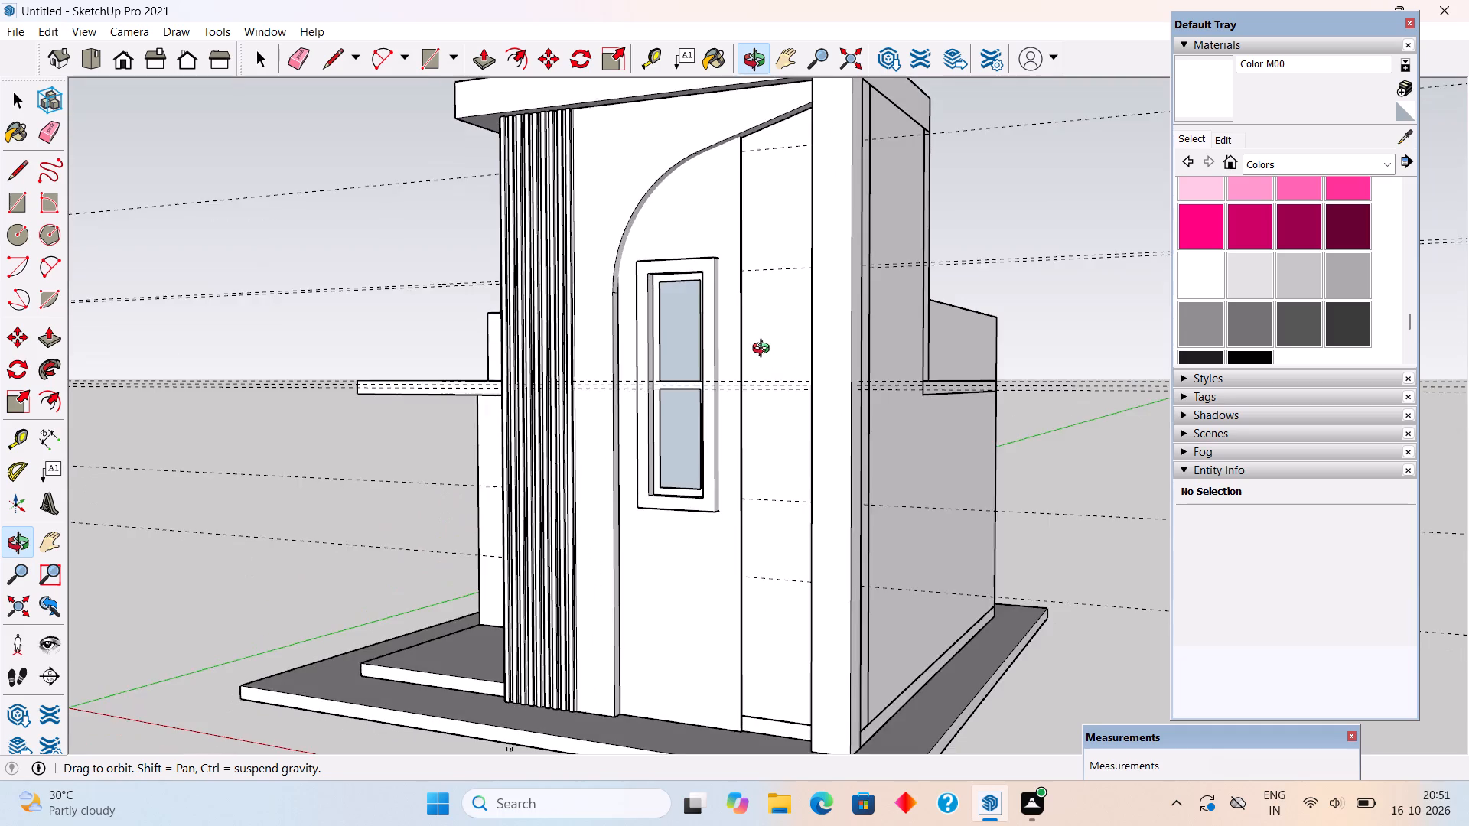
pyautogui.moveTo(764, 350); pyautogui.dragTo(959, 387, button='middle')
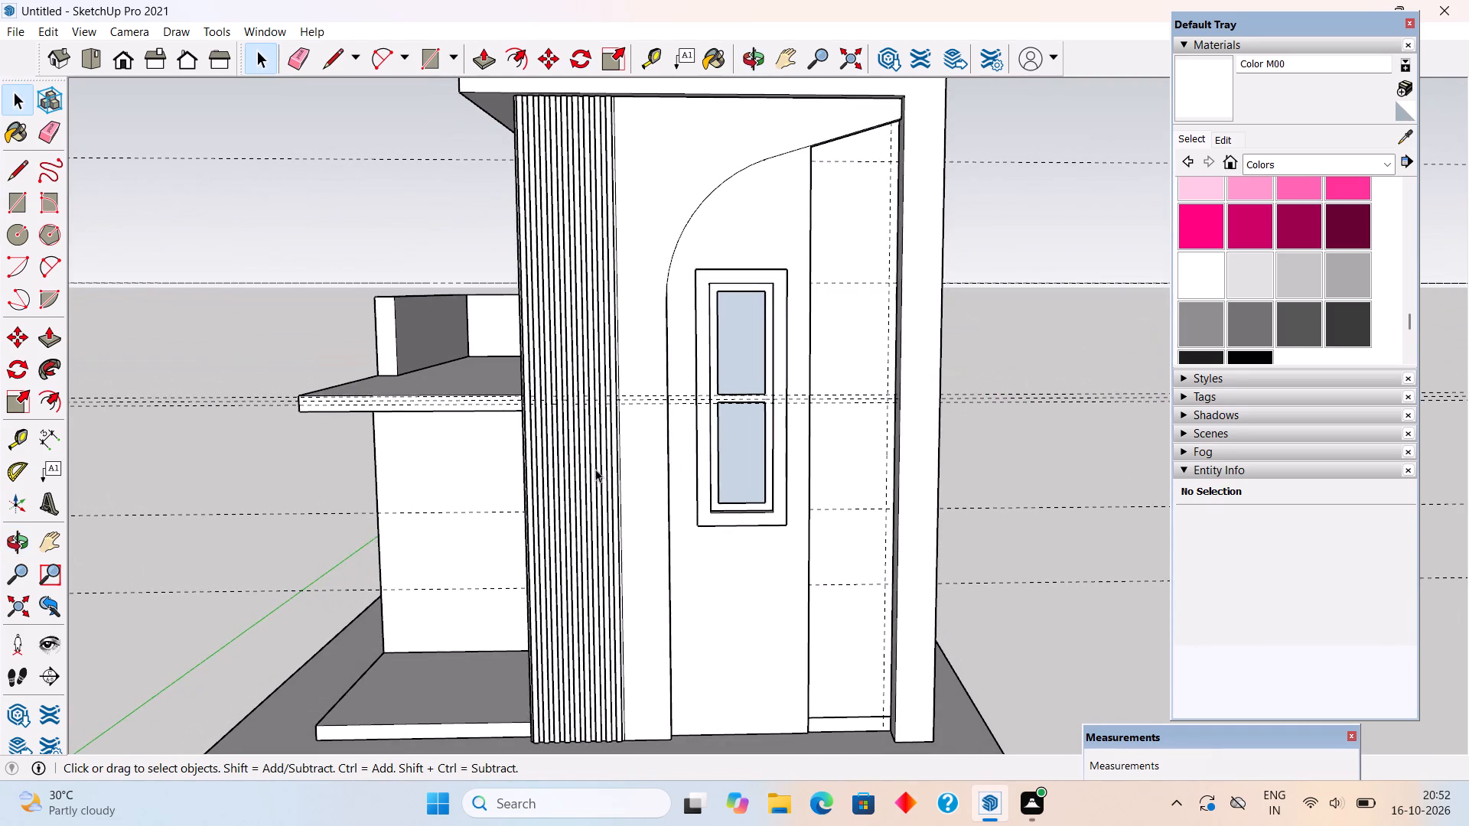
pyautogui.scroll(-6, 595, 473)
pyautogui.moveTo(572, 523); pyautogui.dragTo(664, 513, button='middle')
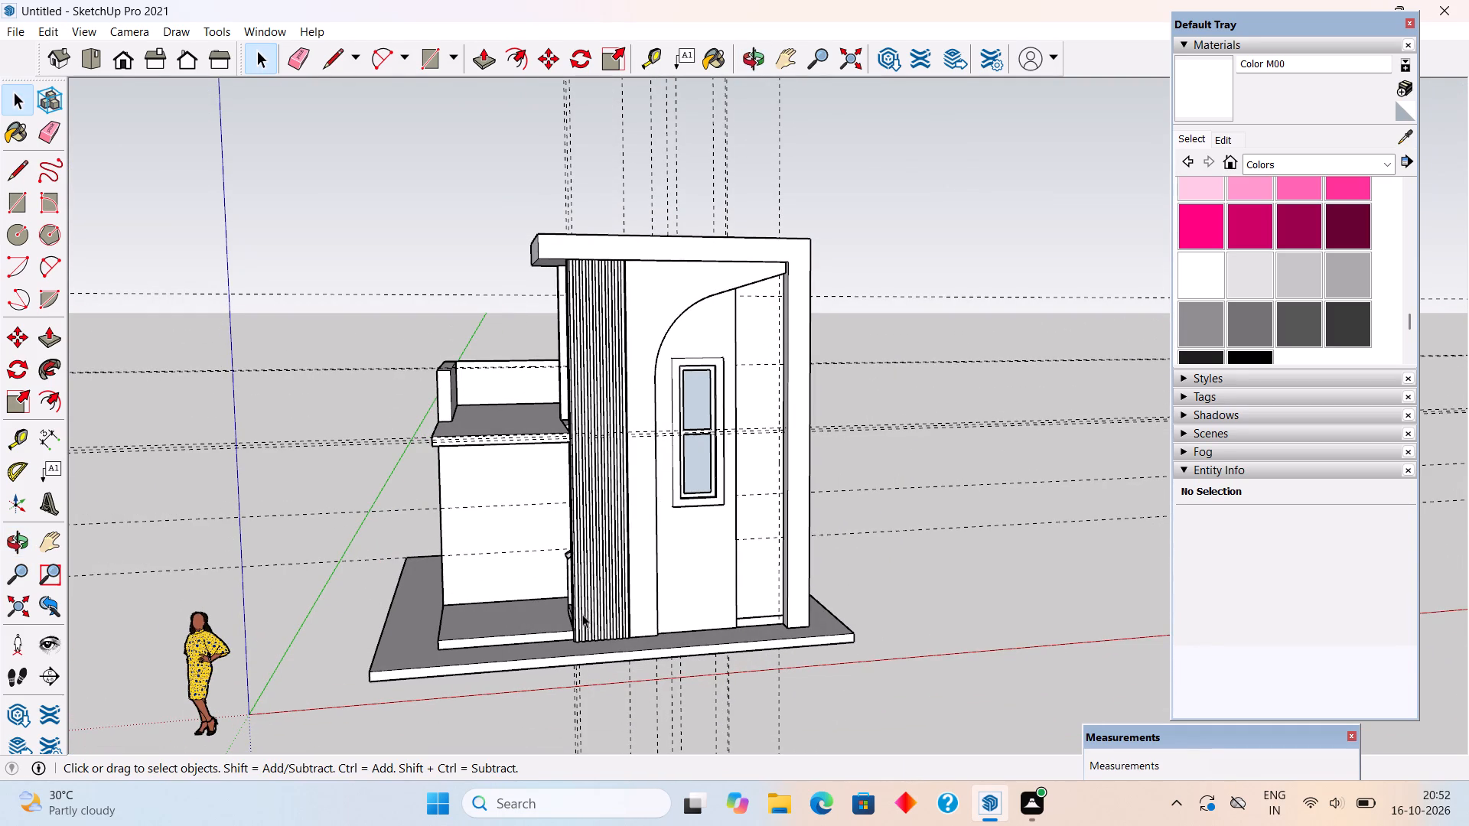
pyautogui.moveTo(573, 619); pyautogui.dragTo(506, 701, button='middle')
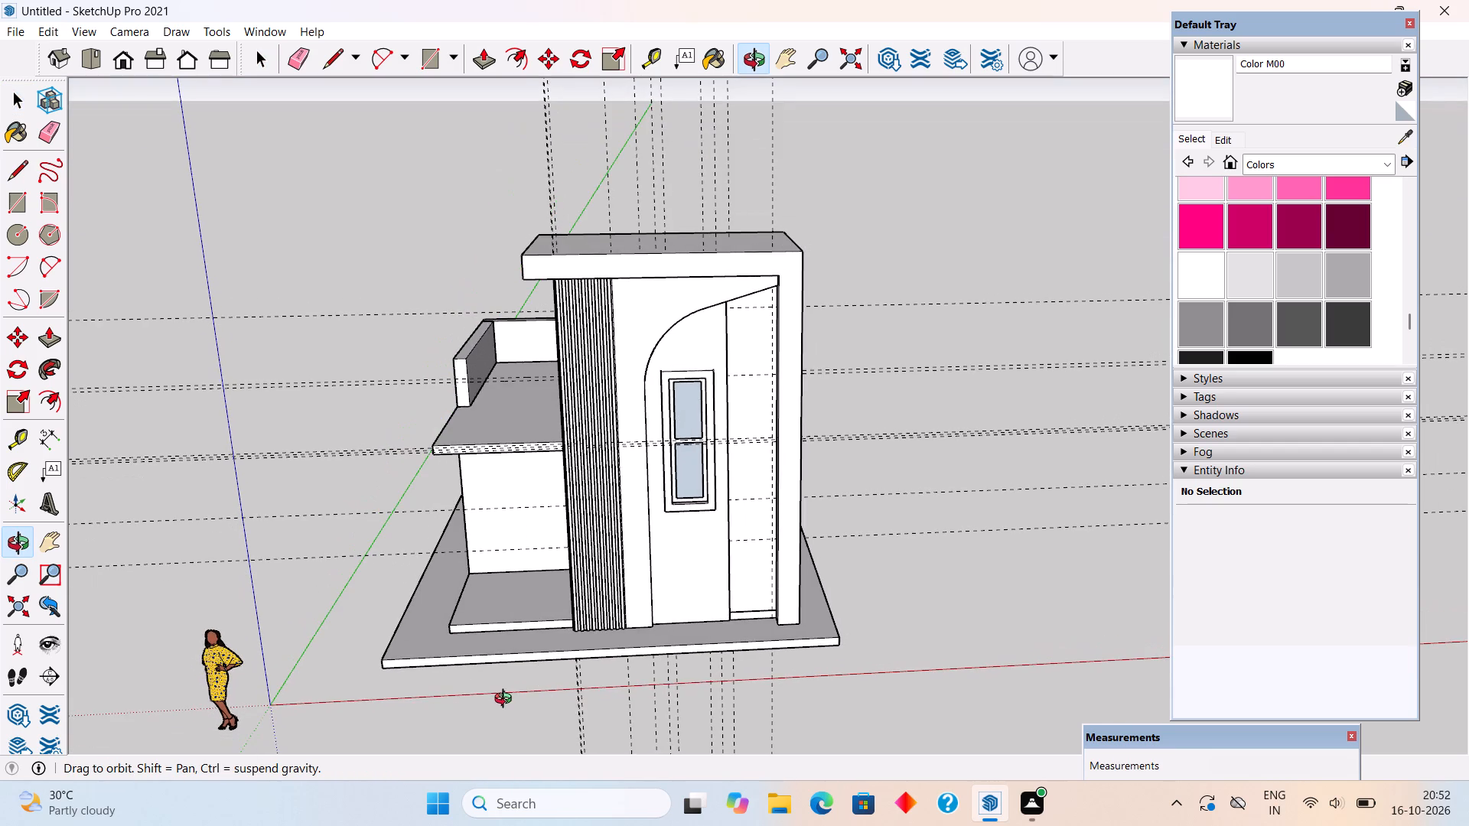
pyautogui.moveTo(506, 701); pyautogui.dragTo(479, 792, button='middle')
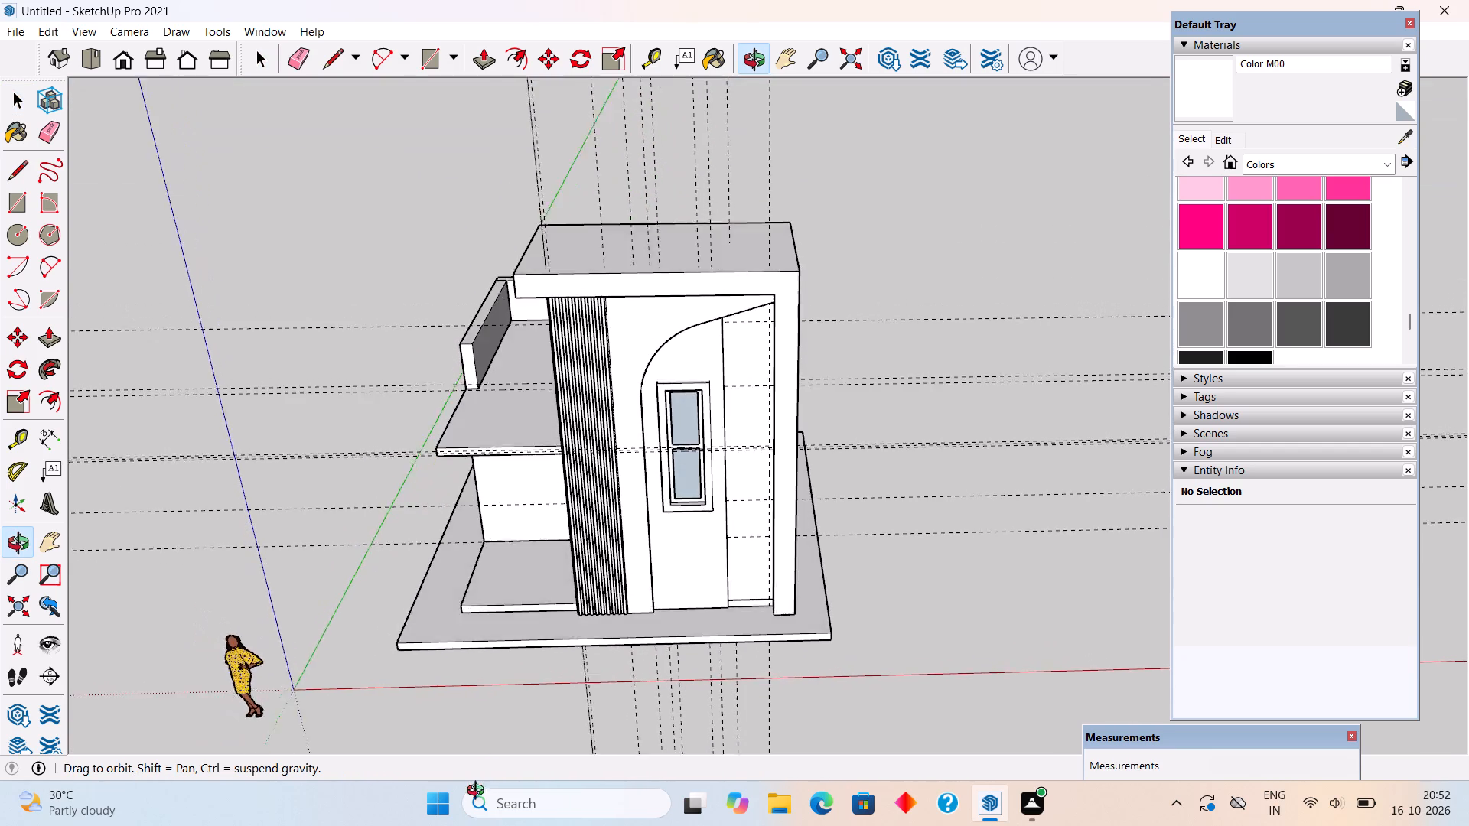
pyautogui.moveTo(479, 792); pyautogui.dragTo(480, 825, button='middle')
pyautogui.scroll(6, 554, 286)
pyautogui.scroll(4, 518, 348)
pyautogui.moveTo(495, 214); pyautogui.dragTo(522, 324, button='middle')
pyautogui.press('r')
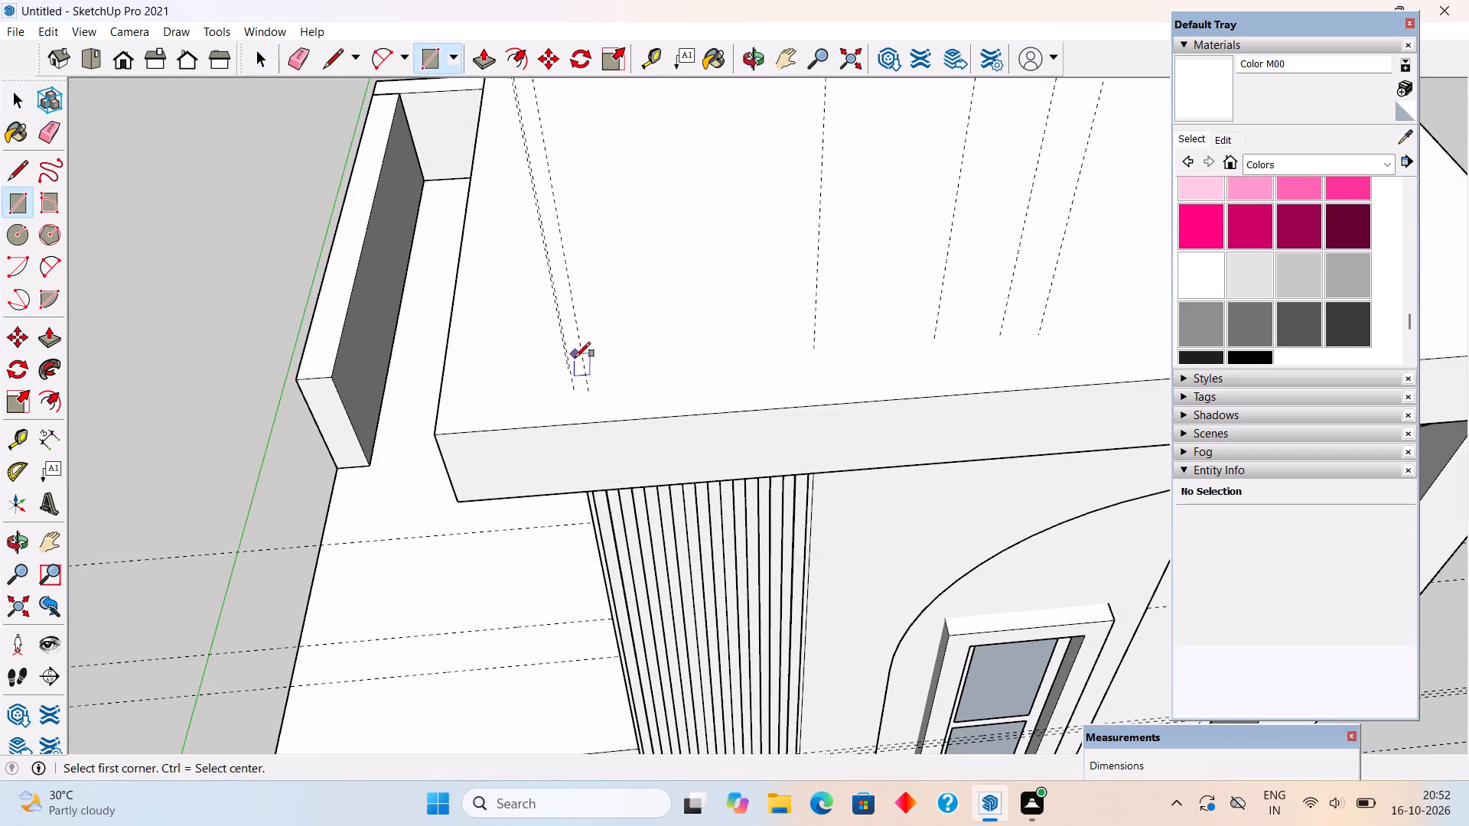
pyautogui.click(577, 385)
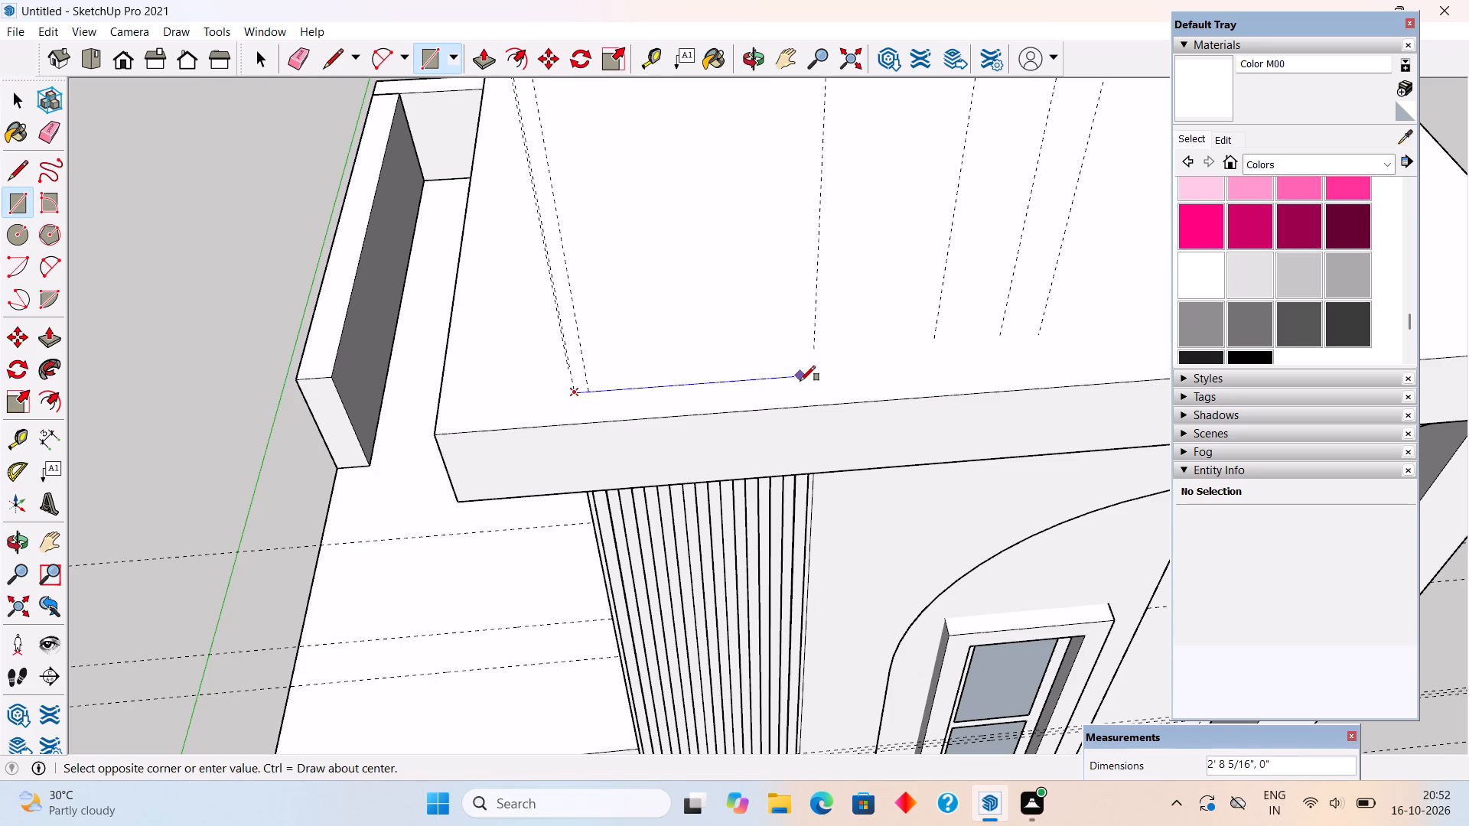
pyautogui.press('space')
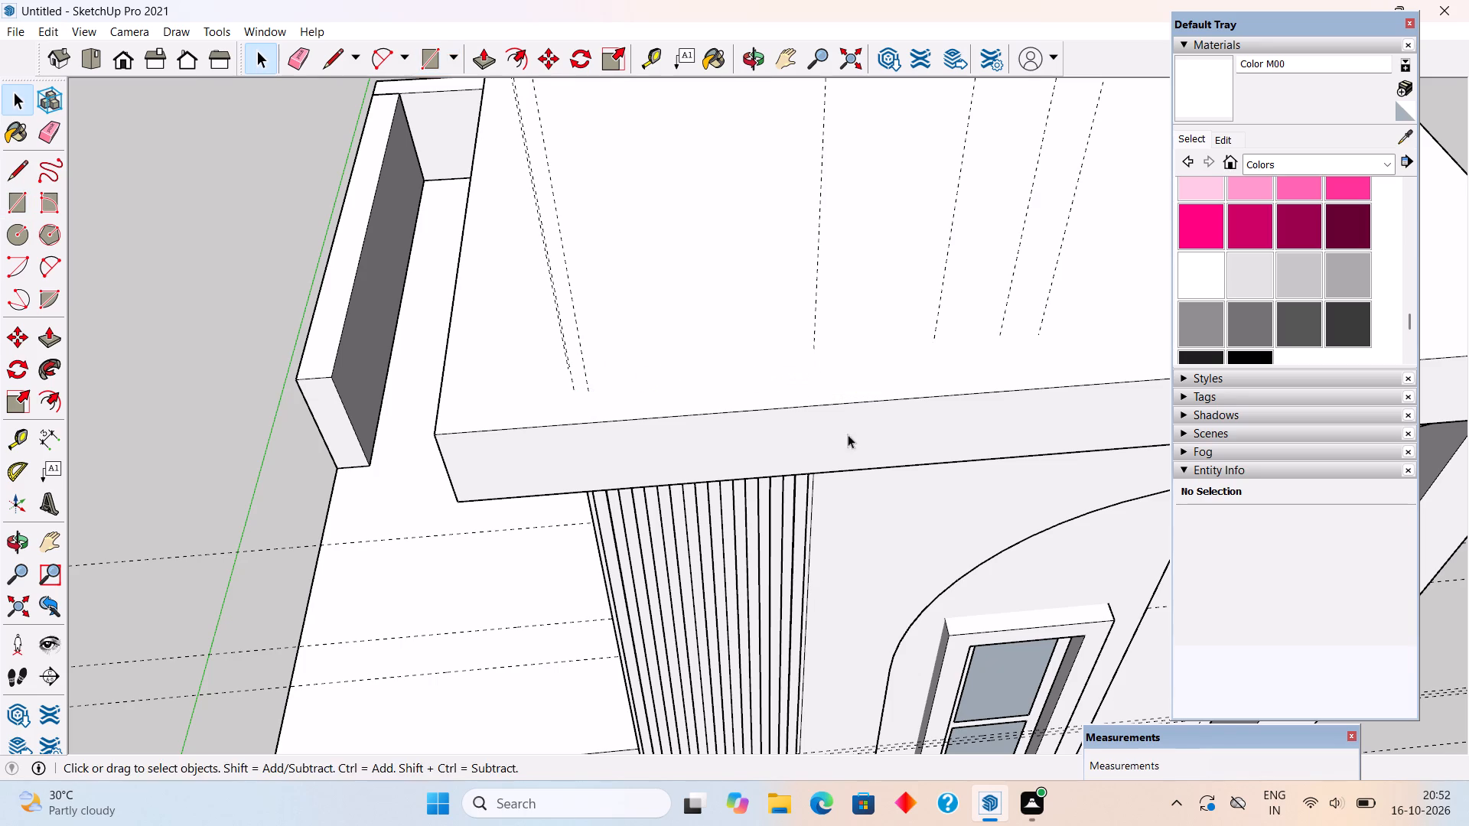
# Place vertical guides along the two outer edges of the fluted column on the tower front.
pyautogui.moveTo(842, 431); pyautogui.dragTo(542, 251, button='middle')
pyautogui.scroll(11, 557, 264)
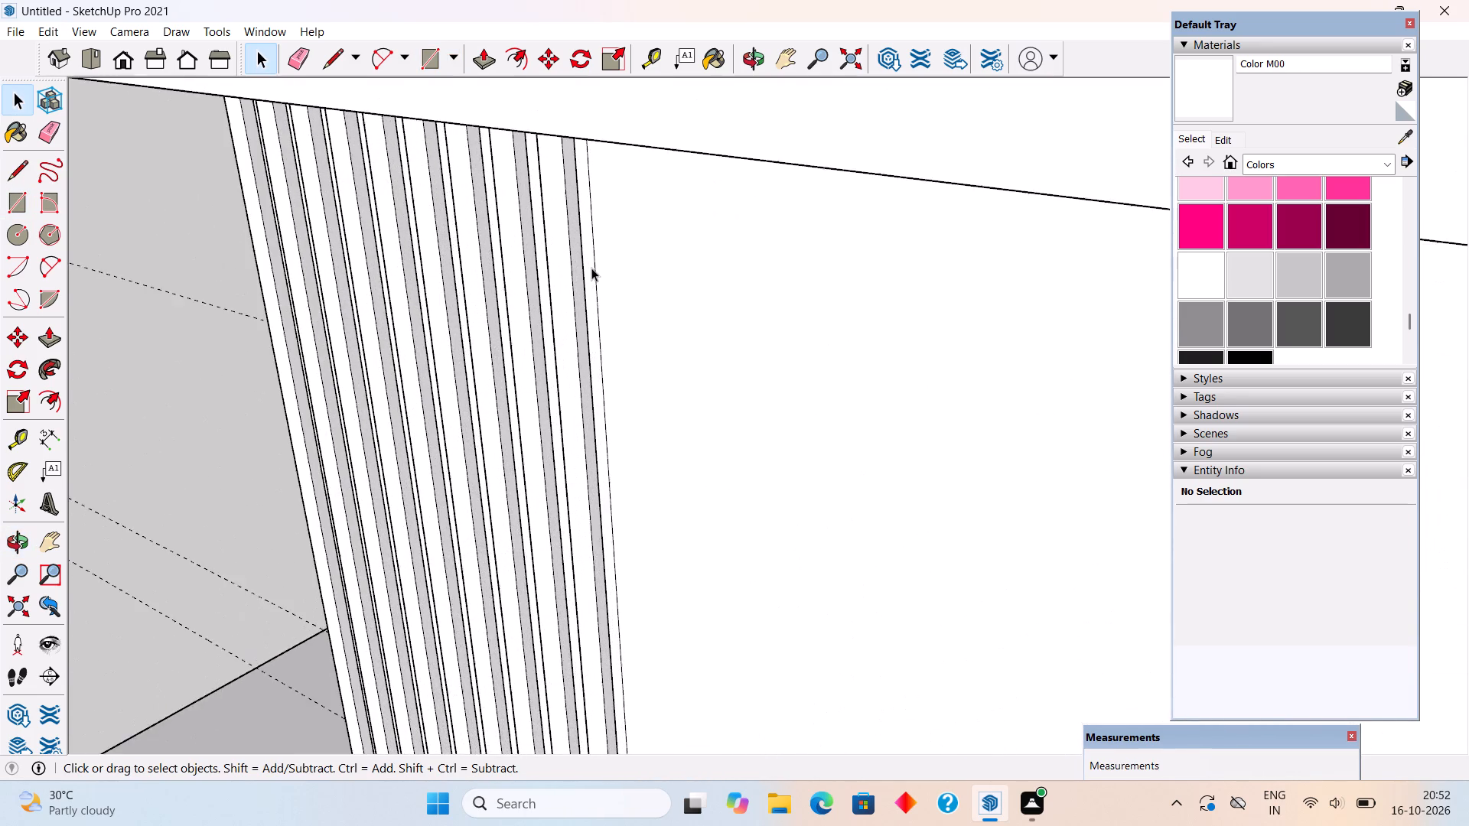
pyautogui.scroll(4, 591, 268)
pyautogui.press('t')
pyautogui.doubleClick(599, 268)
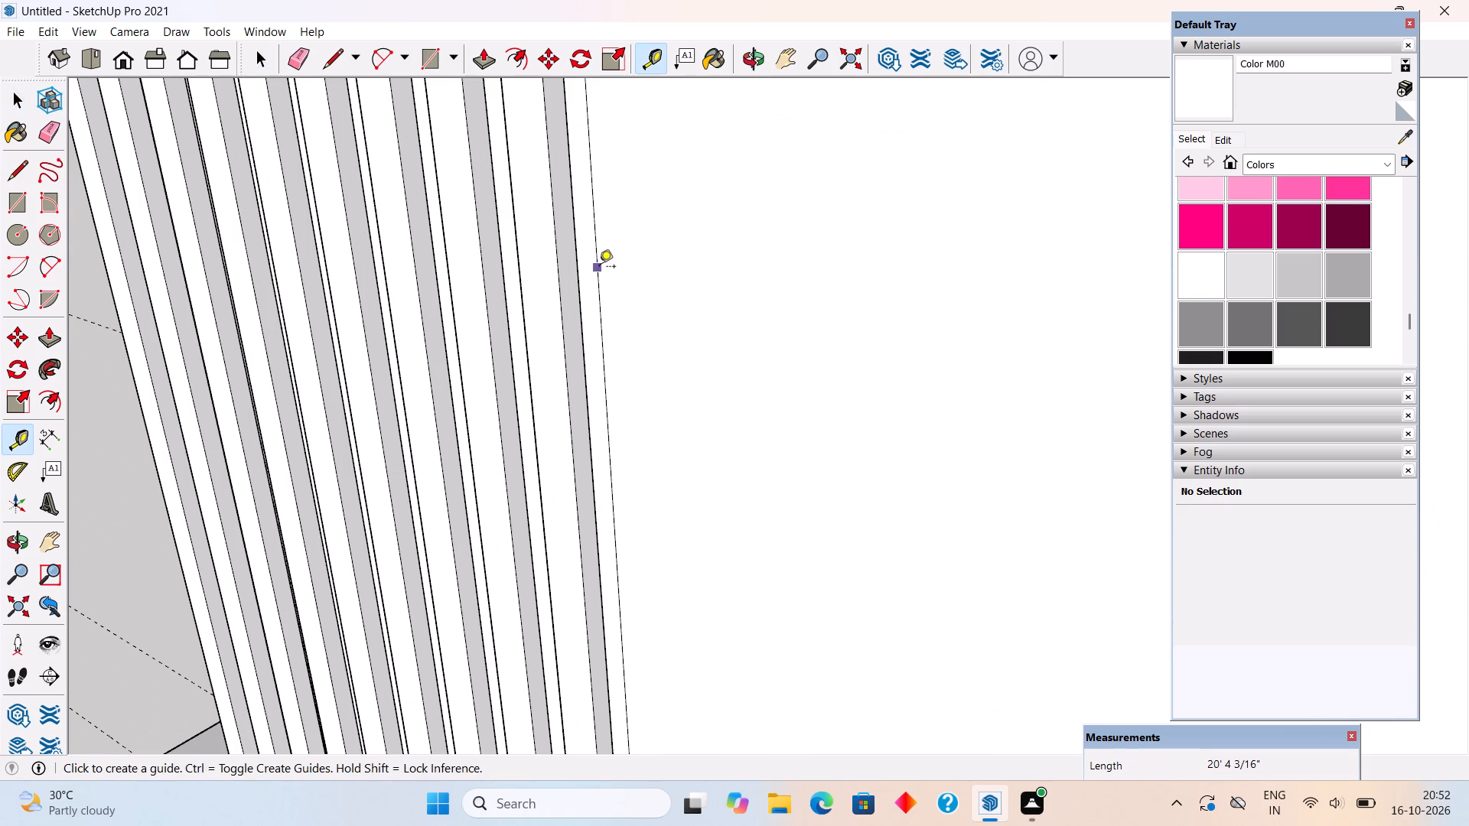
pyautogui.scroll(-3, 599, 268)
pyautogui.scroll(1, 599, 268)
pyautogui.scroll(-15, 599, 268)
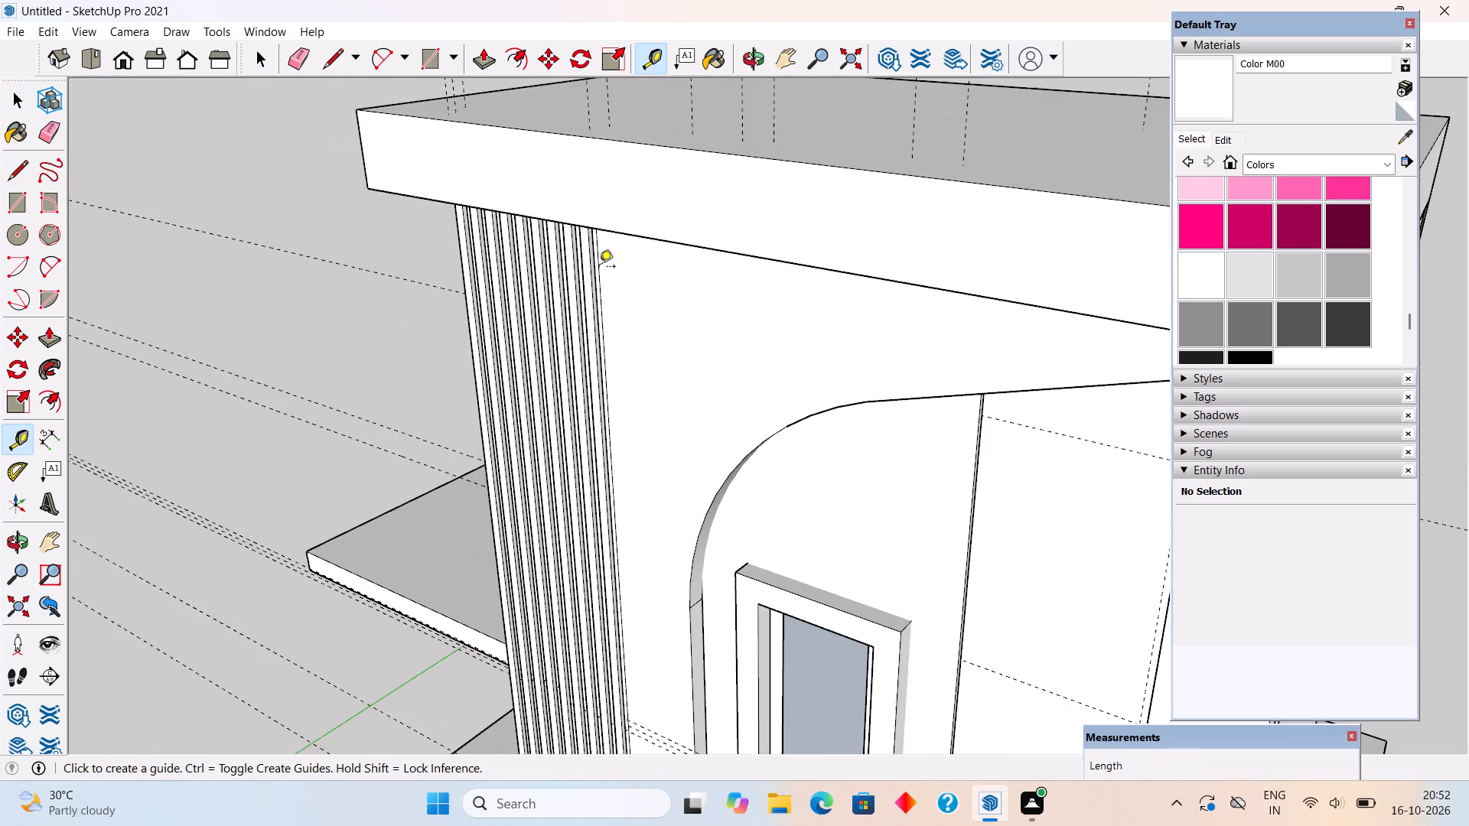
pyautogui.moveTo(614, 319); pyautogui.dragTo(1018, 373, button='middle')
pyautogui.scroll(4, 673, 398)
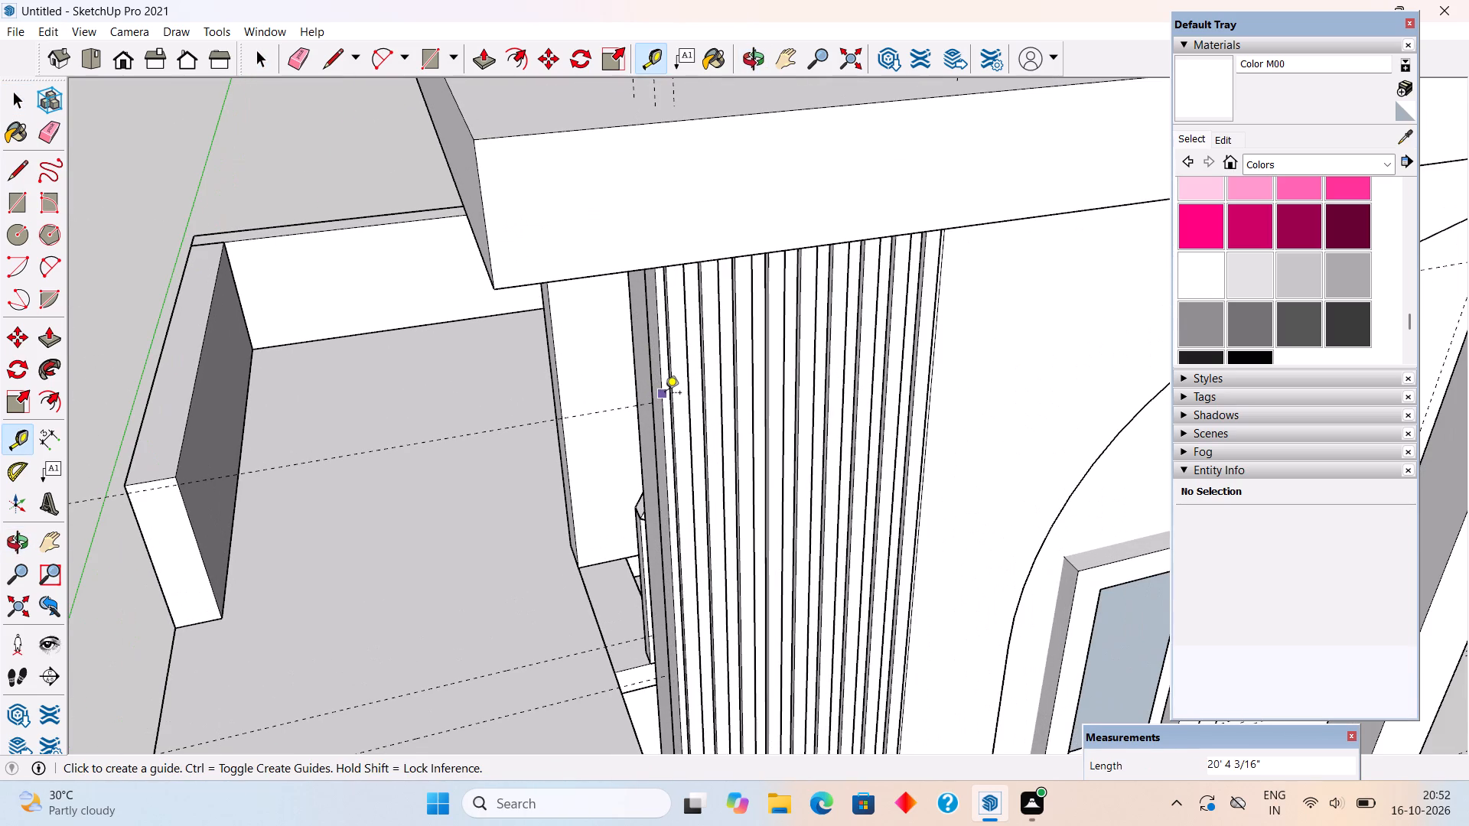
pyautogui.click(665, 394)
pyautogui.click(665, 394)
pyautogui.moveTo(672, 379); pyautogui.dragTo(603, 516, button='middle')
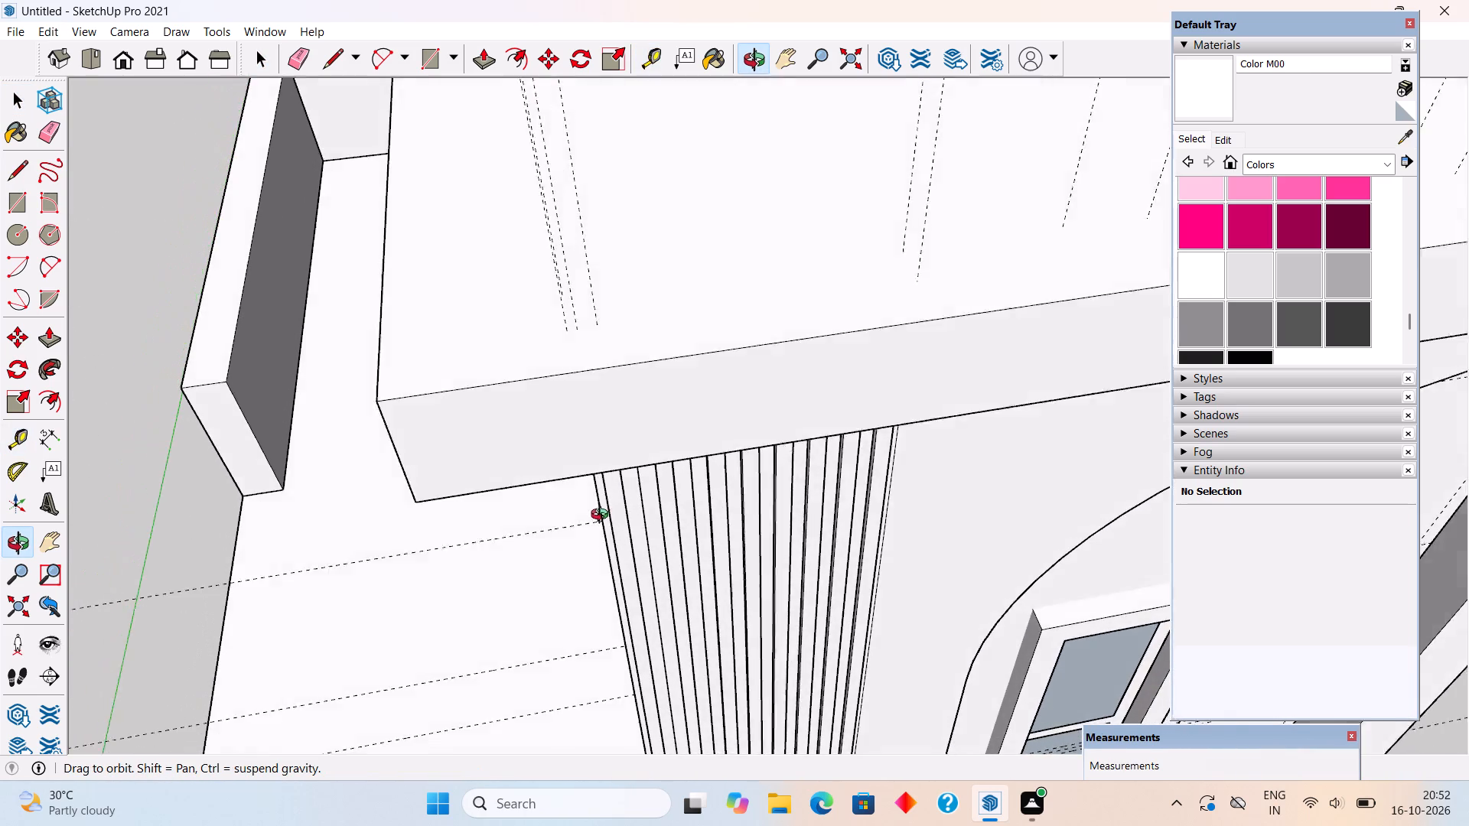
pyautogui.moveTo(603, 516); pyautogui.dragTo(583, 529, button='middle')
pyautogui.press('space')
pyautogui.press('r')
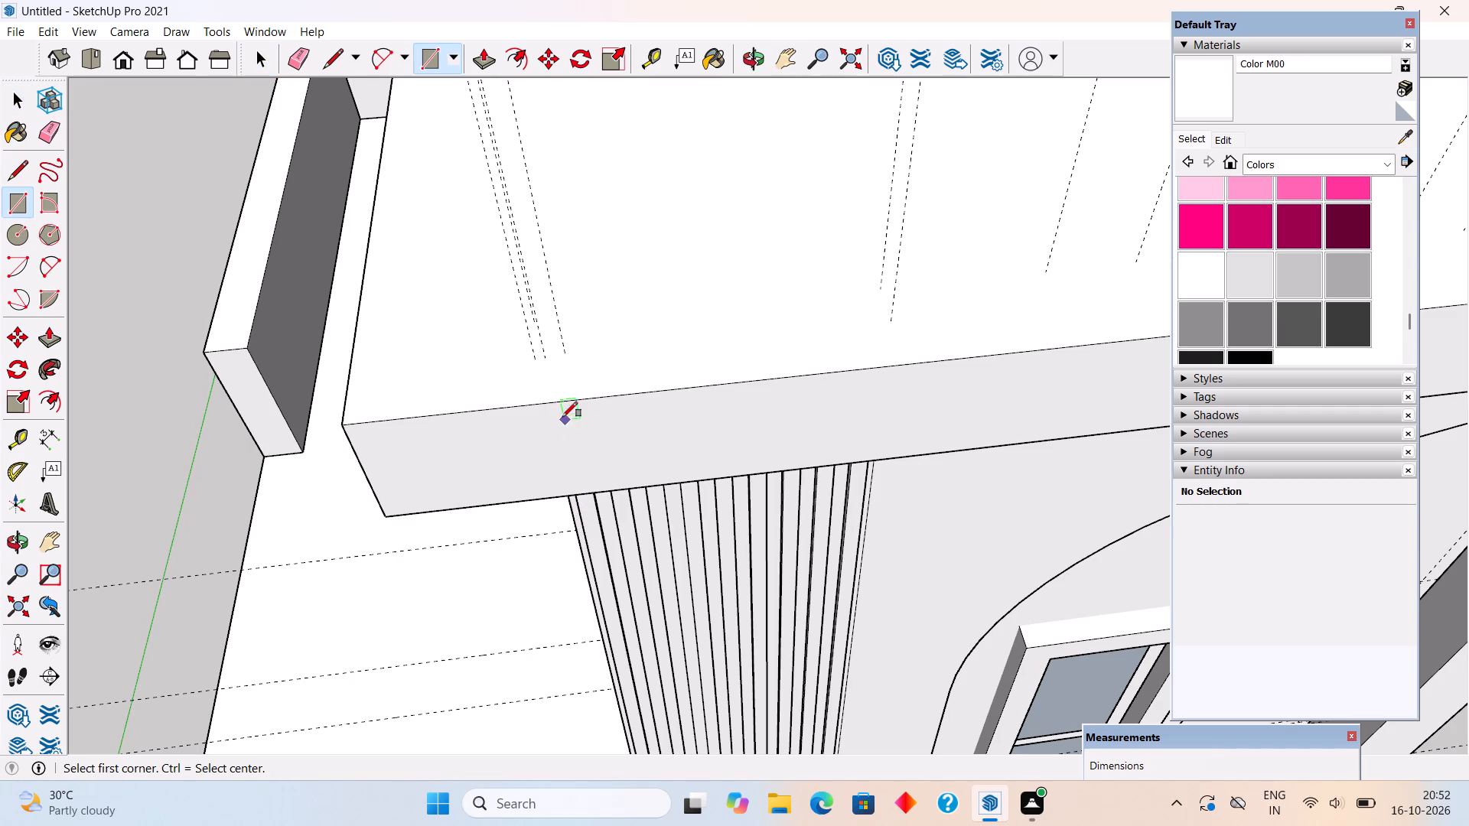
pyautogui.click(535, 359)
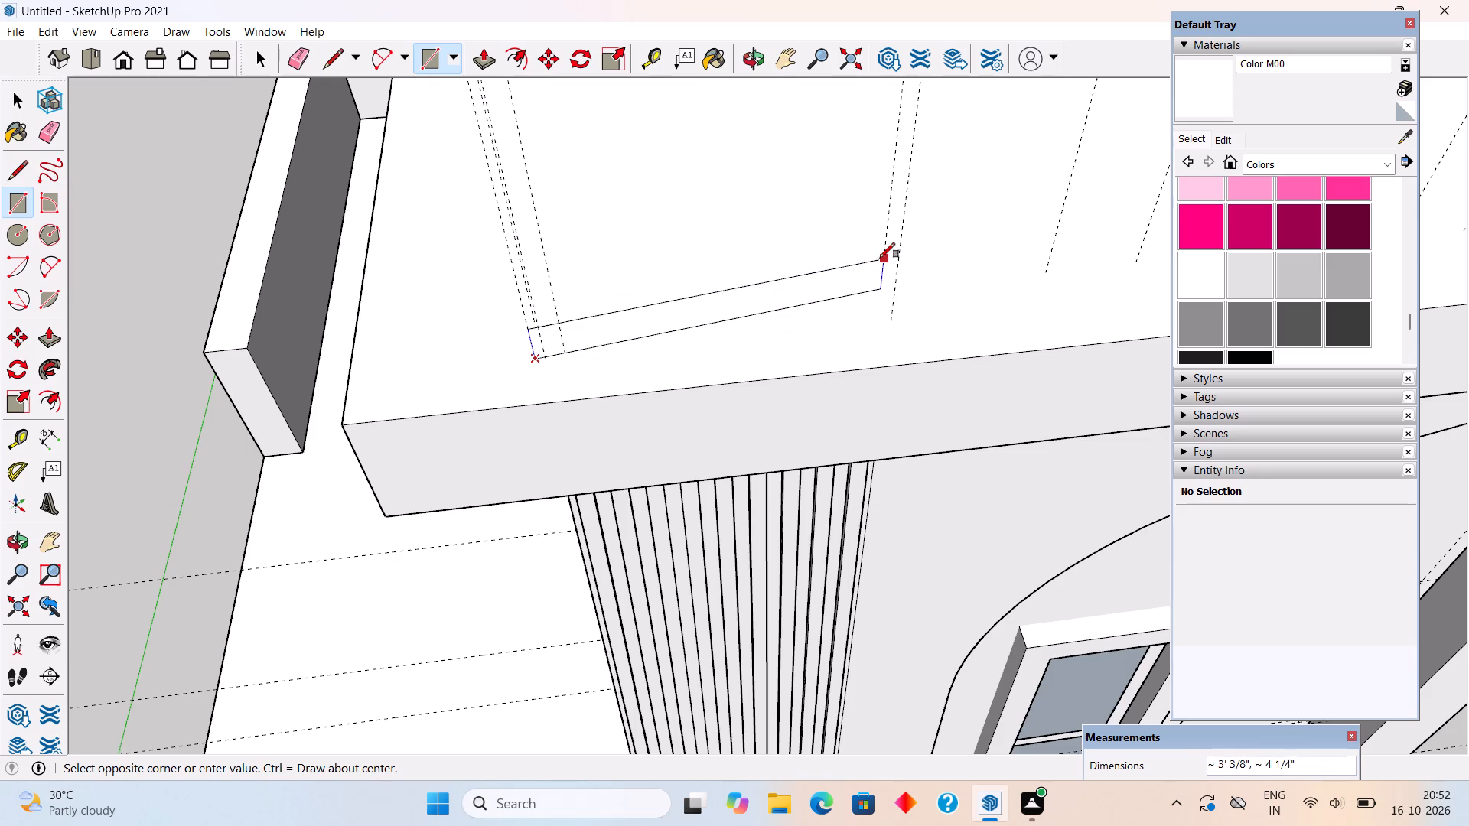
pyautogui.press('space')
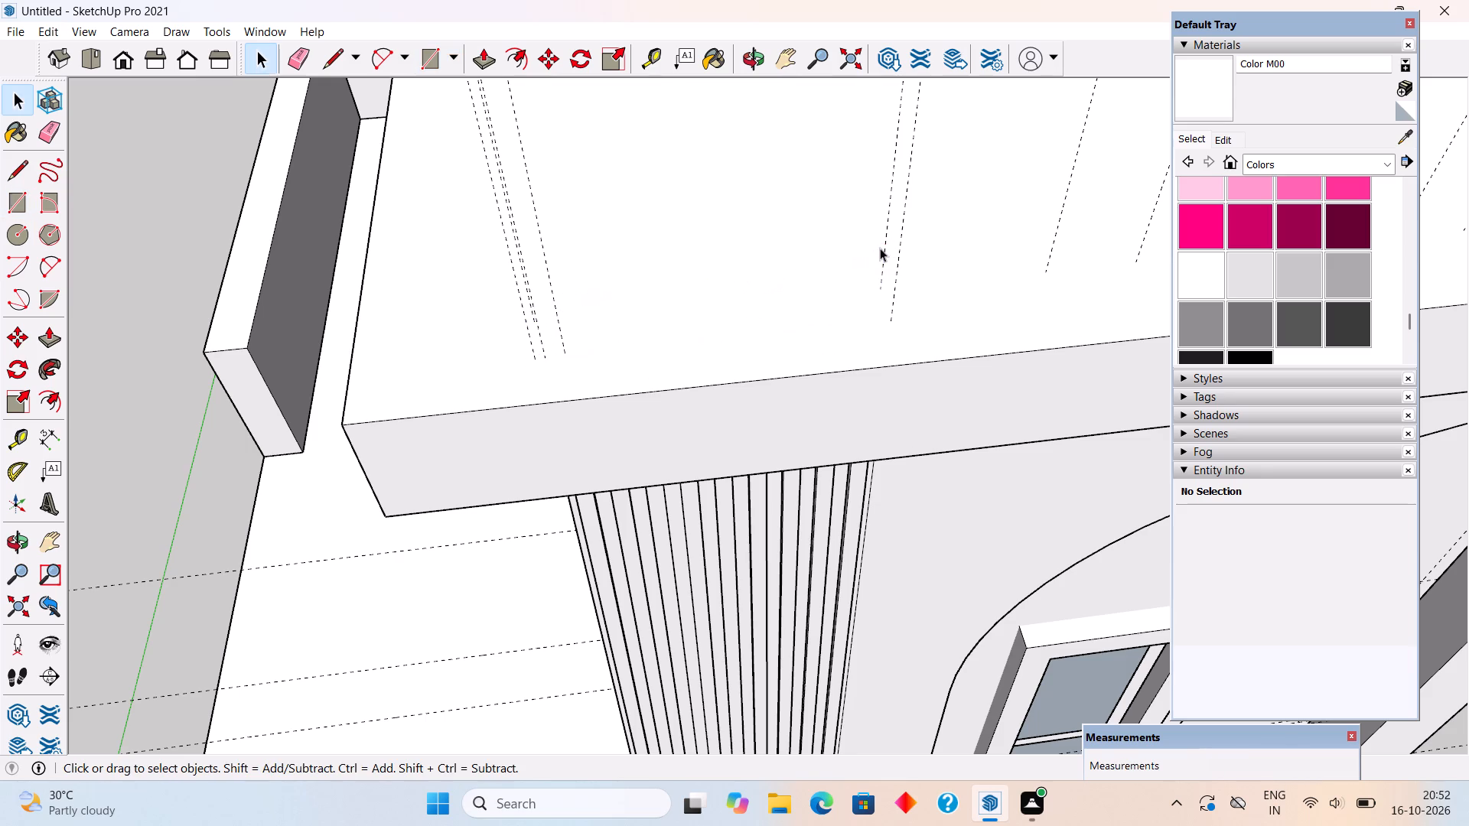
# Delete the surplus guides above the roof slab, keeping one at each outer edge of the fluted column.
pyautogui.scroll(-4, 820, 288)
pyautogui.scroll(8, 684, 320)
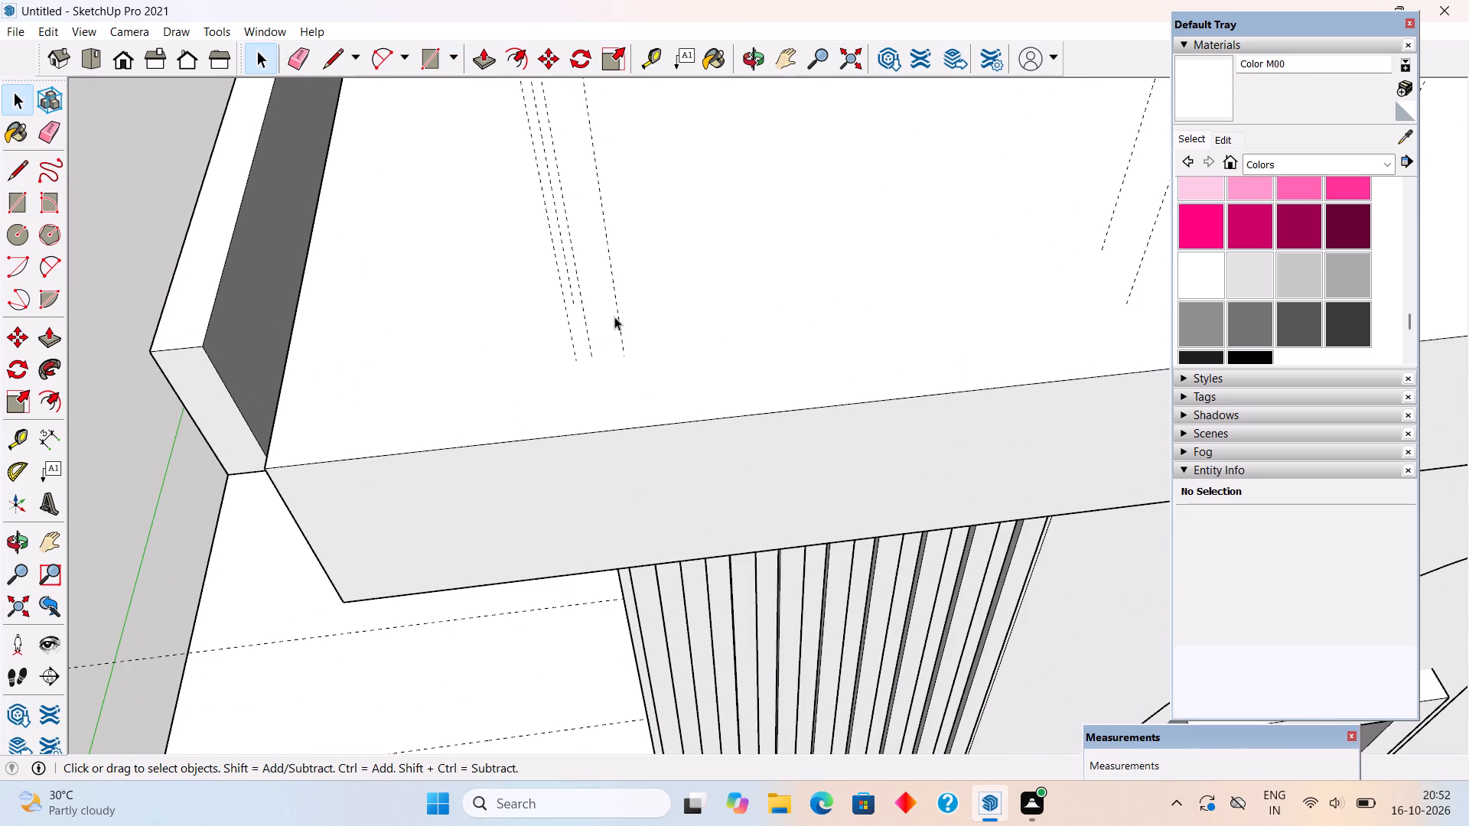
pyautogui.doubleClick(616, 317)
pyautogui.click(97, 218)
pyautogui.click(611, 279)
pyautogui.press('Delete')
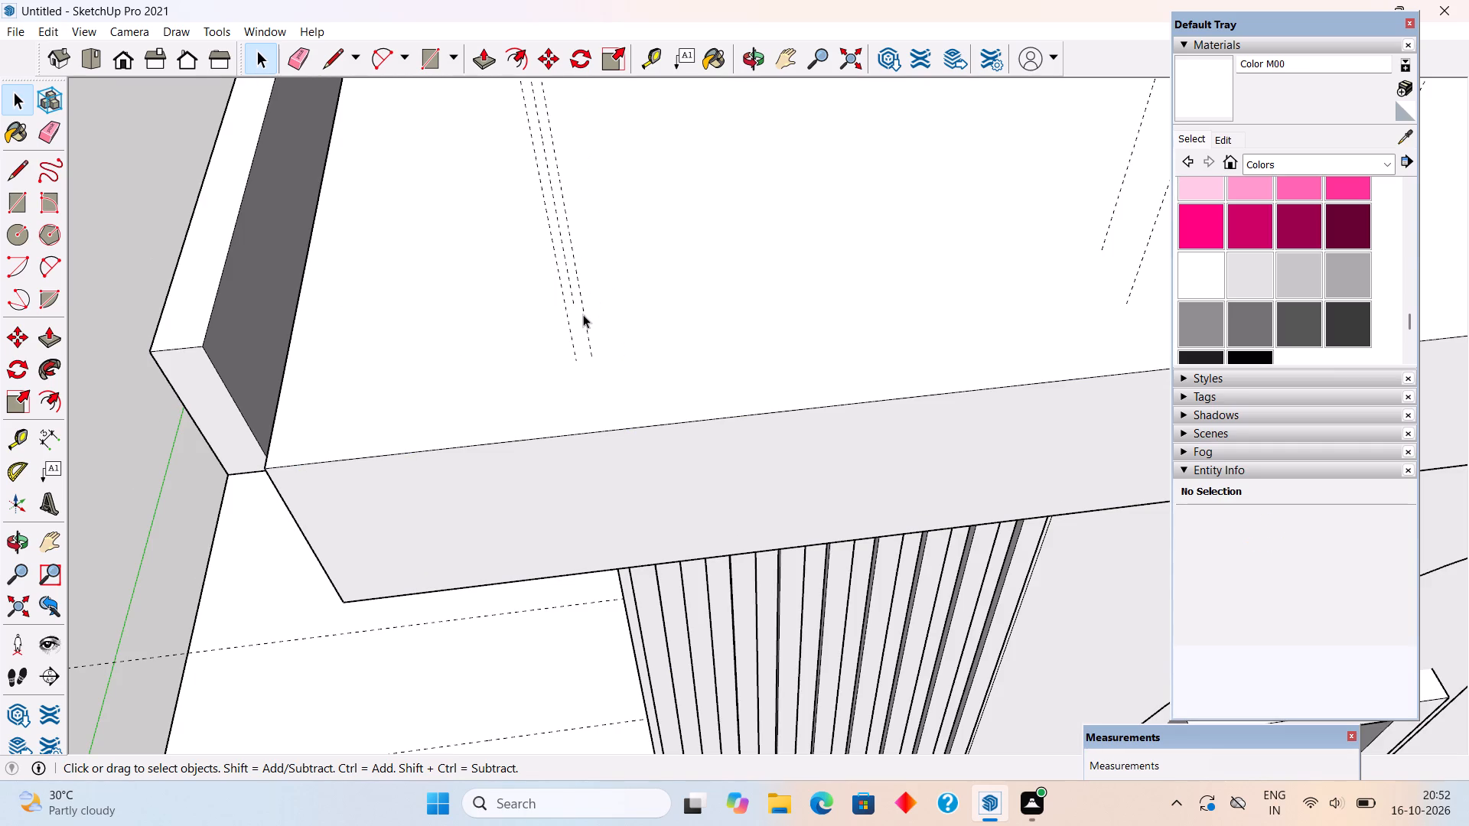
pyautogui.click(583, 314)
pyautogui.press('Delete')
pyautogui.click(574, 300)
pyautogui.press('Delete')
pyautogui.click(1103, 245)
pyautogui.press('Delete')
# Place a guide across the roof slab, parallel to its terrace-side end edge, through the nearer fluted-column guide.
pyautogui.scroll(1, 817, 388)
pyautogui.press('t')
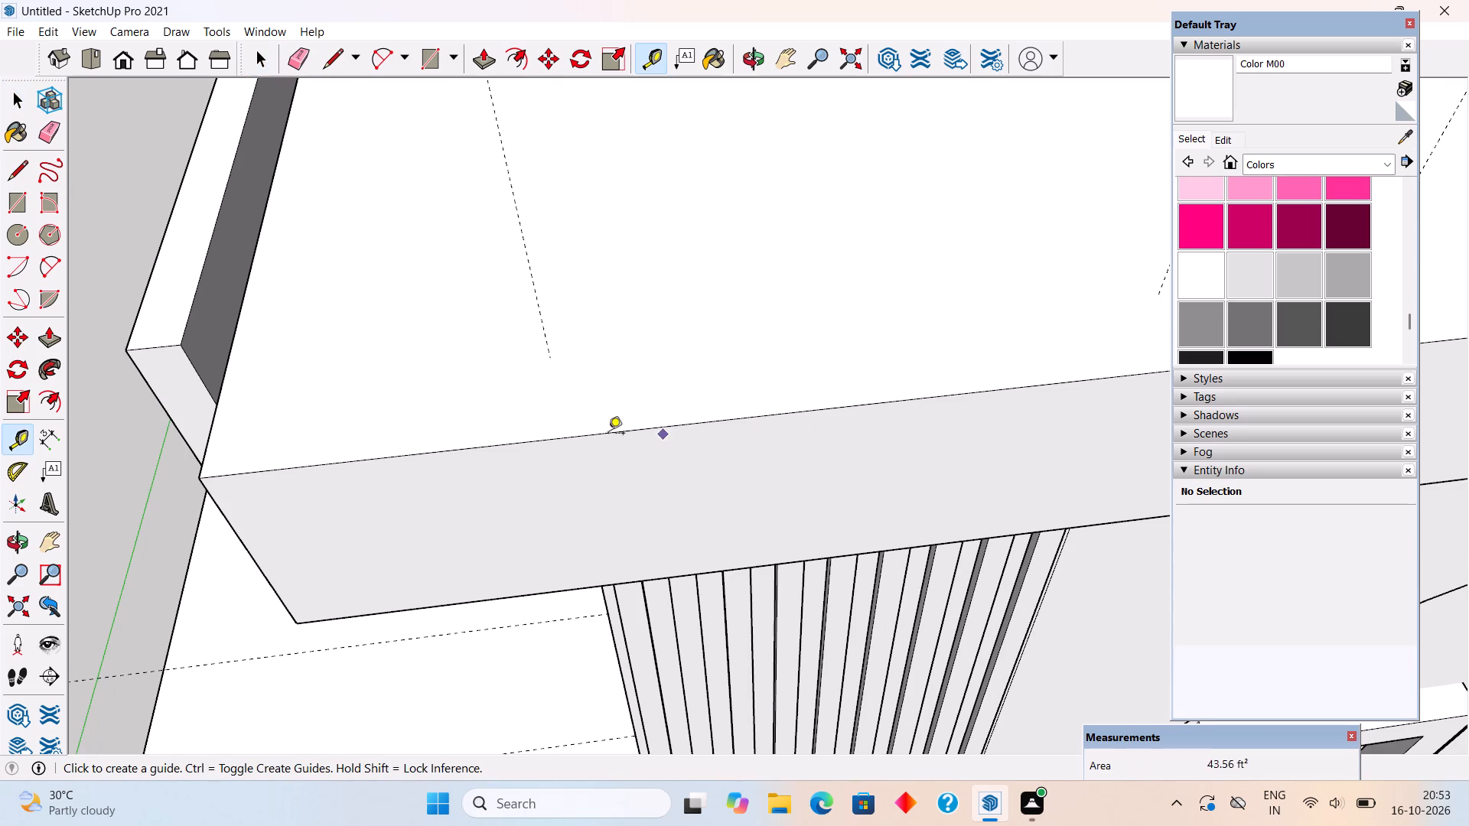
pyautogui.click(220, 399)
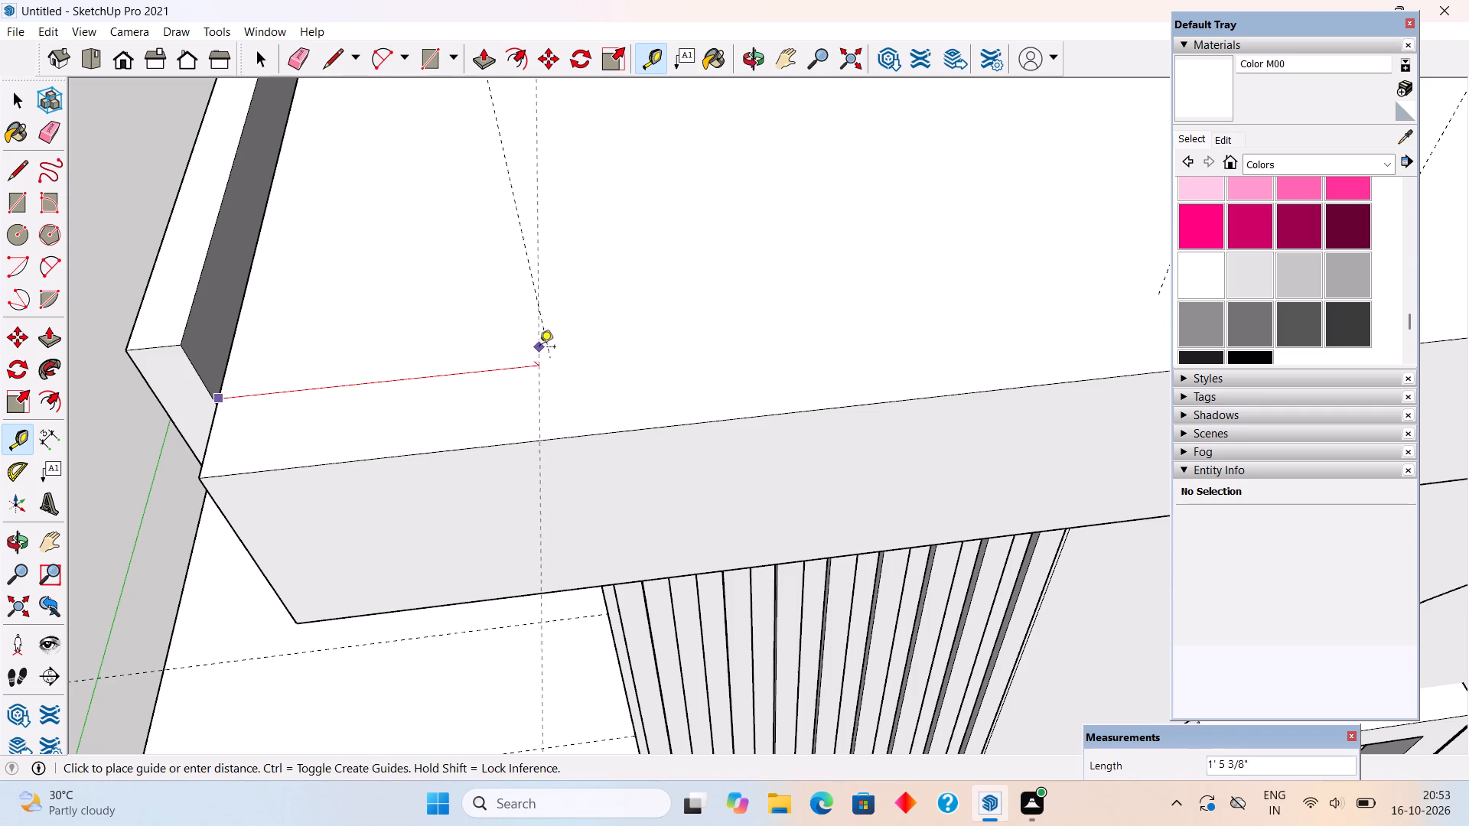
pyautogui.click(548, 359)
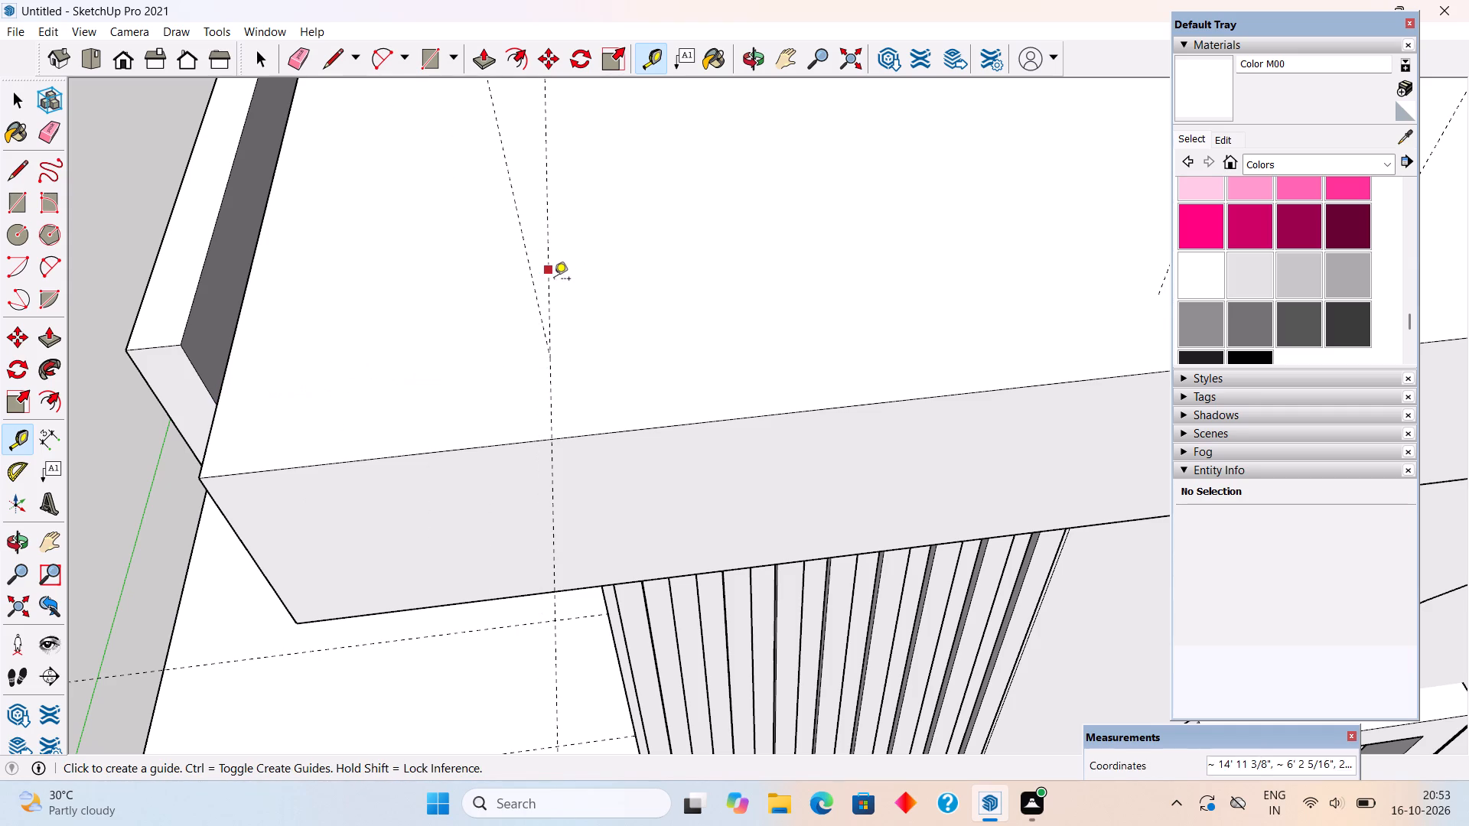
# Place a guide on the roof slab 2' in from its front edge.
pyautogui.scroll(-5, 525, 390)
pyautogui.scroll(-5, 334, 462)
pyautogui.moveTo(430, 482); pyautogui.dragTo(699, 442, button='middle')
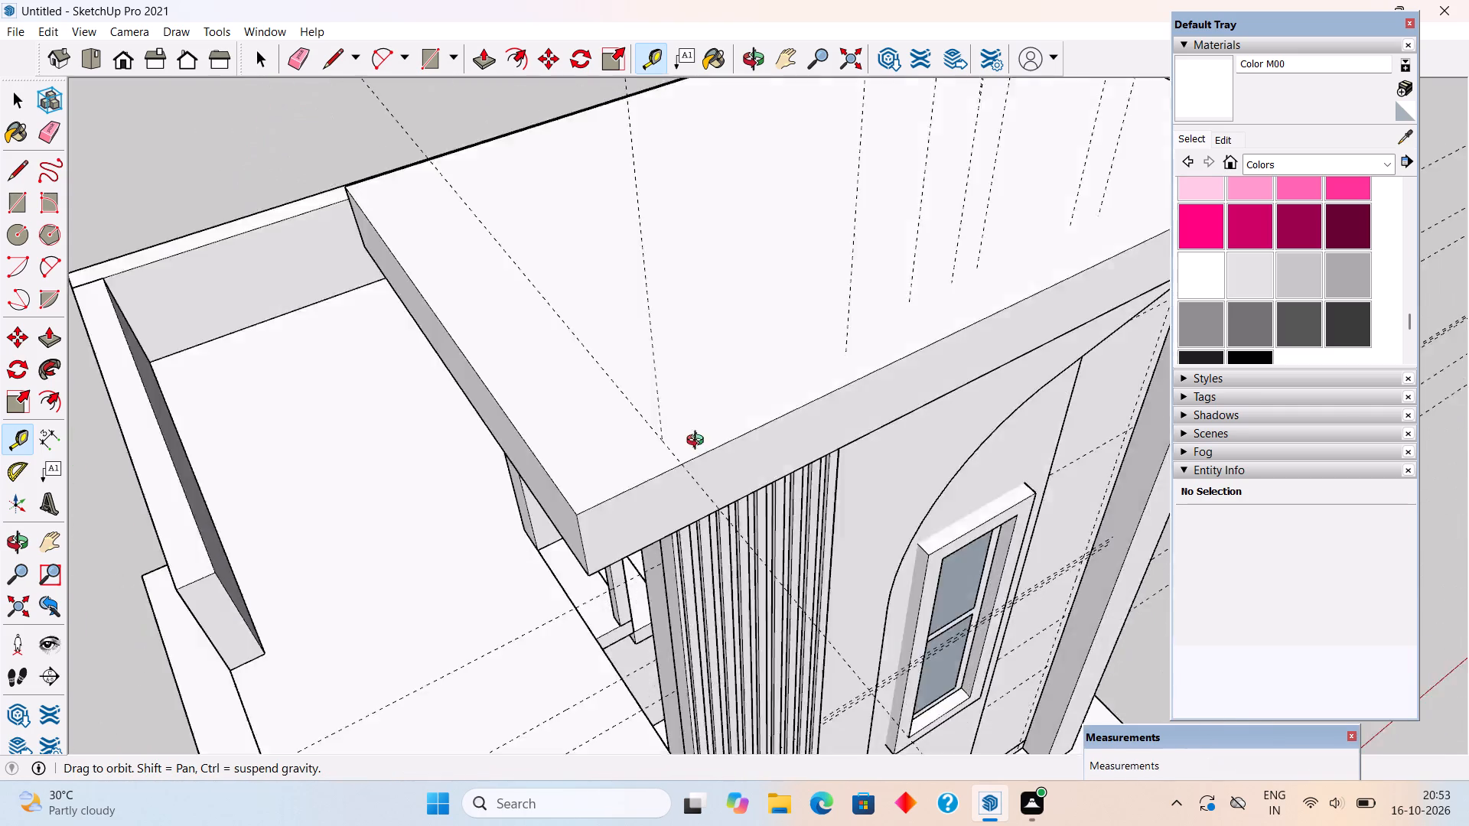
pyautogui.moveTo(699, 442); pyautogui.dragTo(952, 440, button='middle')
pyautogui.scroll(-3, 952, 440)
pyautogui.scroll(3, 1075, 348)
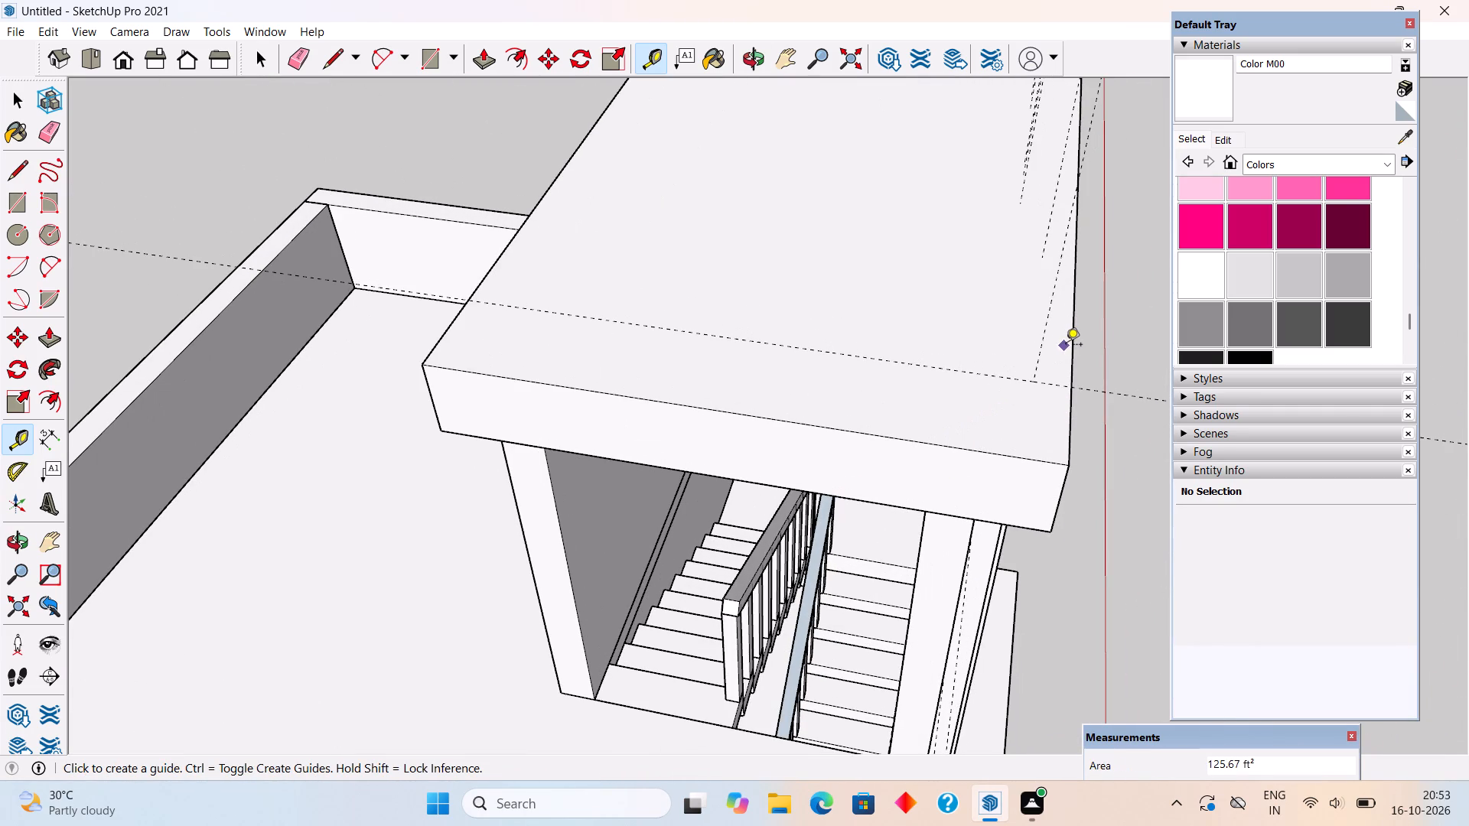
pyautogui.click(1070, 340)
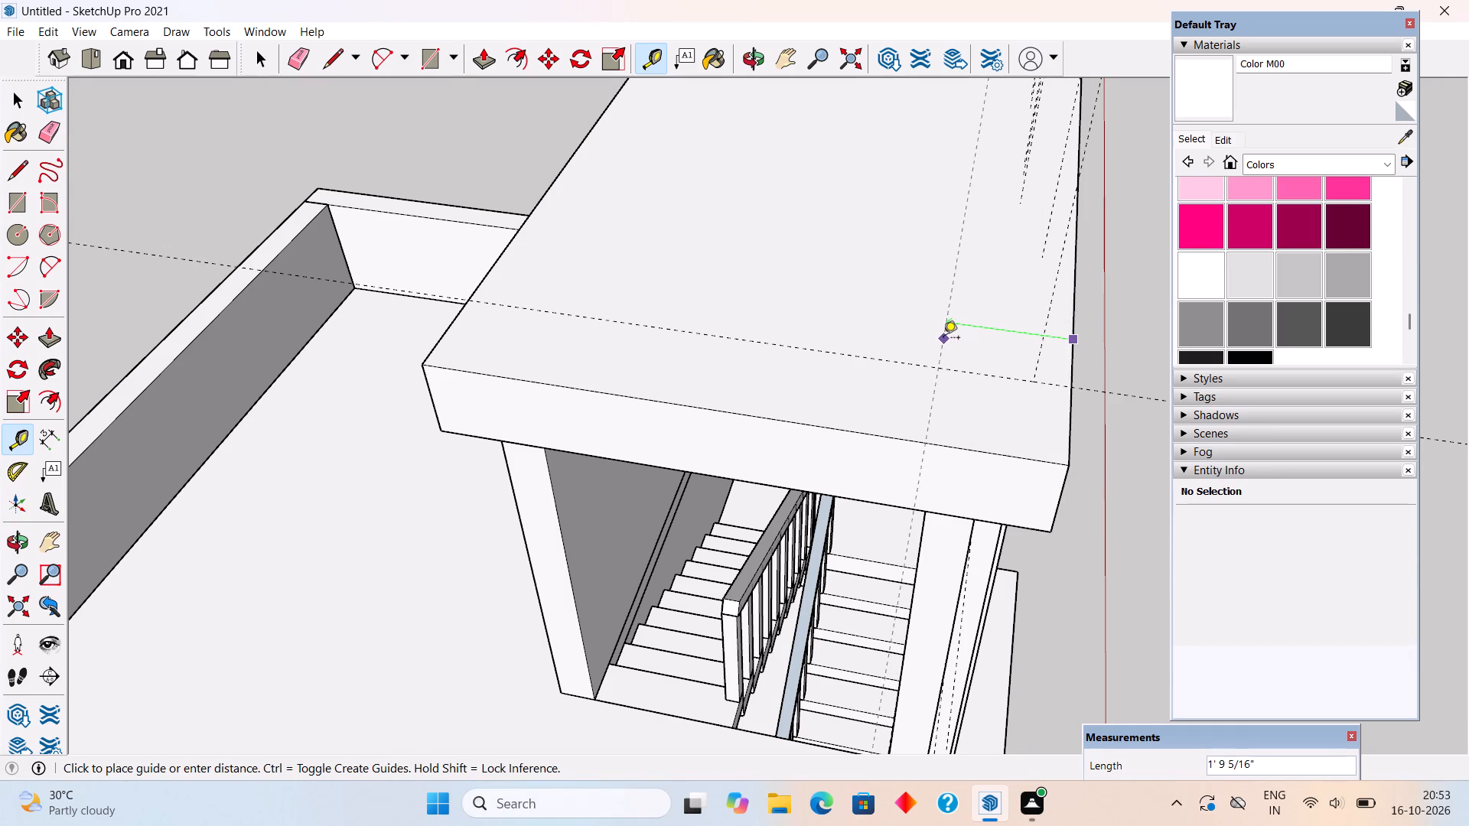
pyautogui.write("2'")
pyautogui.press('Return')
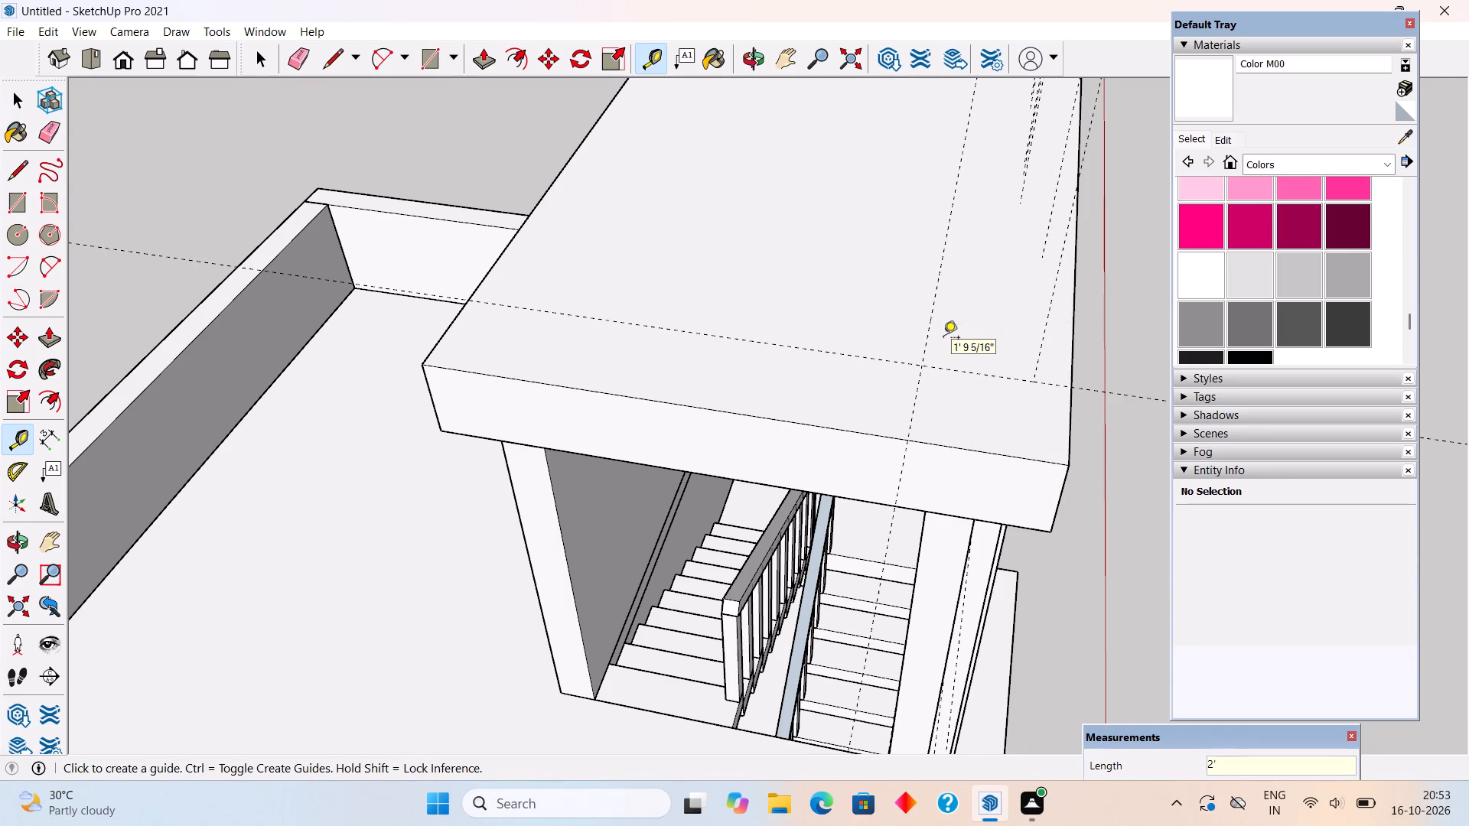
# Draw a 3' by 1' 6" rectangle on the roof slab above the fluted column, between the guides.
pyautogui.press('space')
pyautogui.write('r')
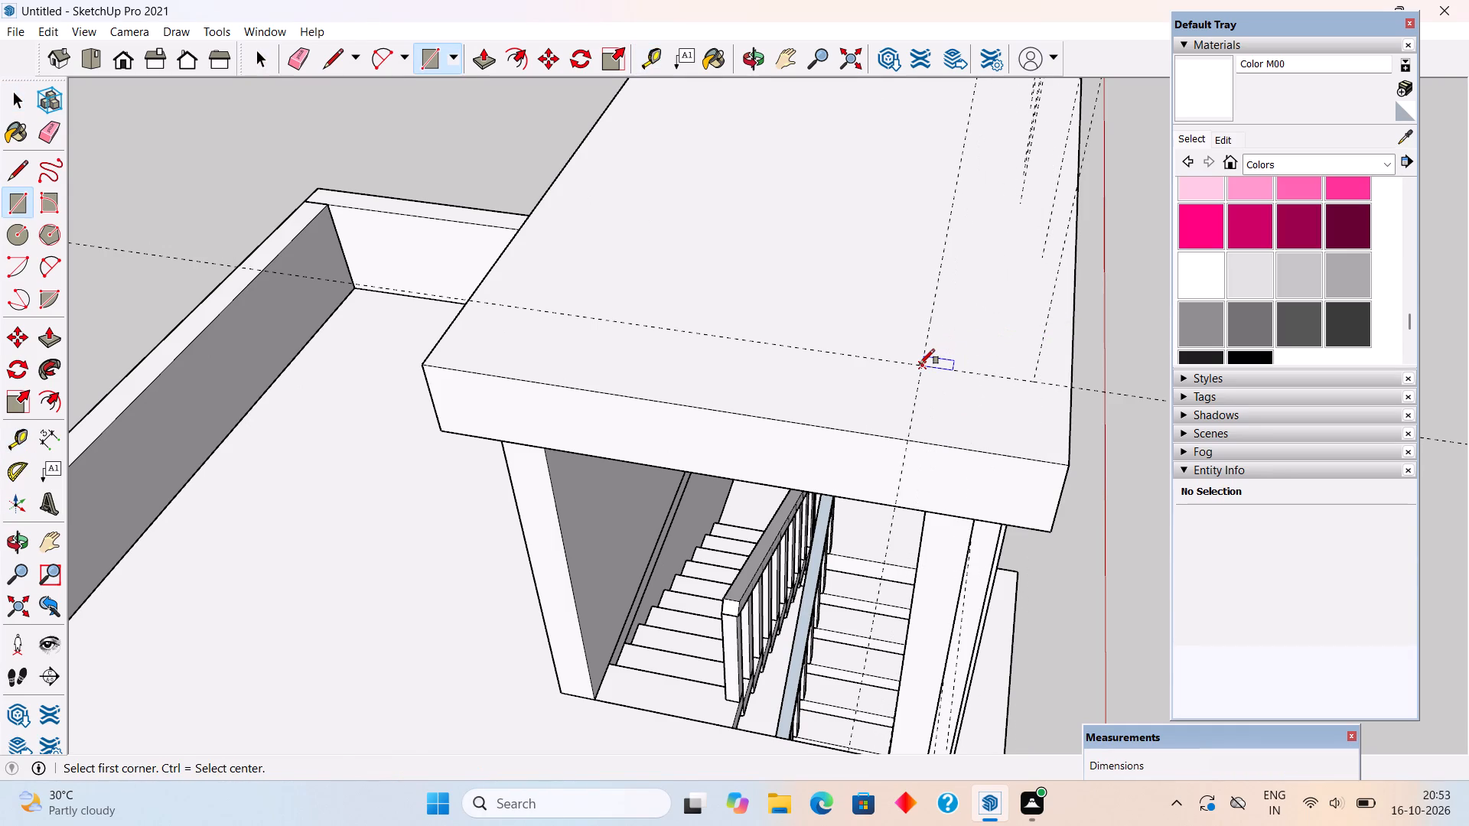
pyautogui.click(920, 364)
pyautogui.click(1045, 255)
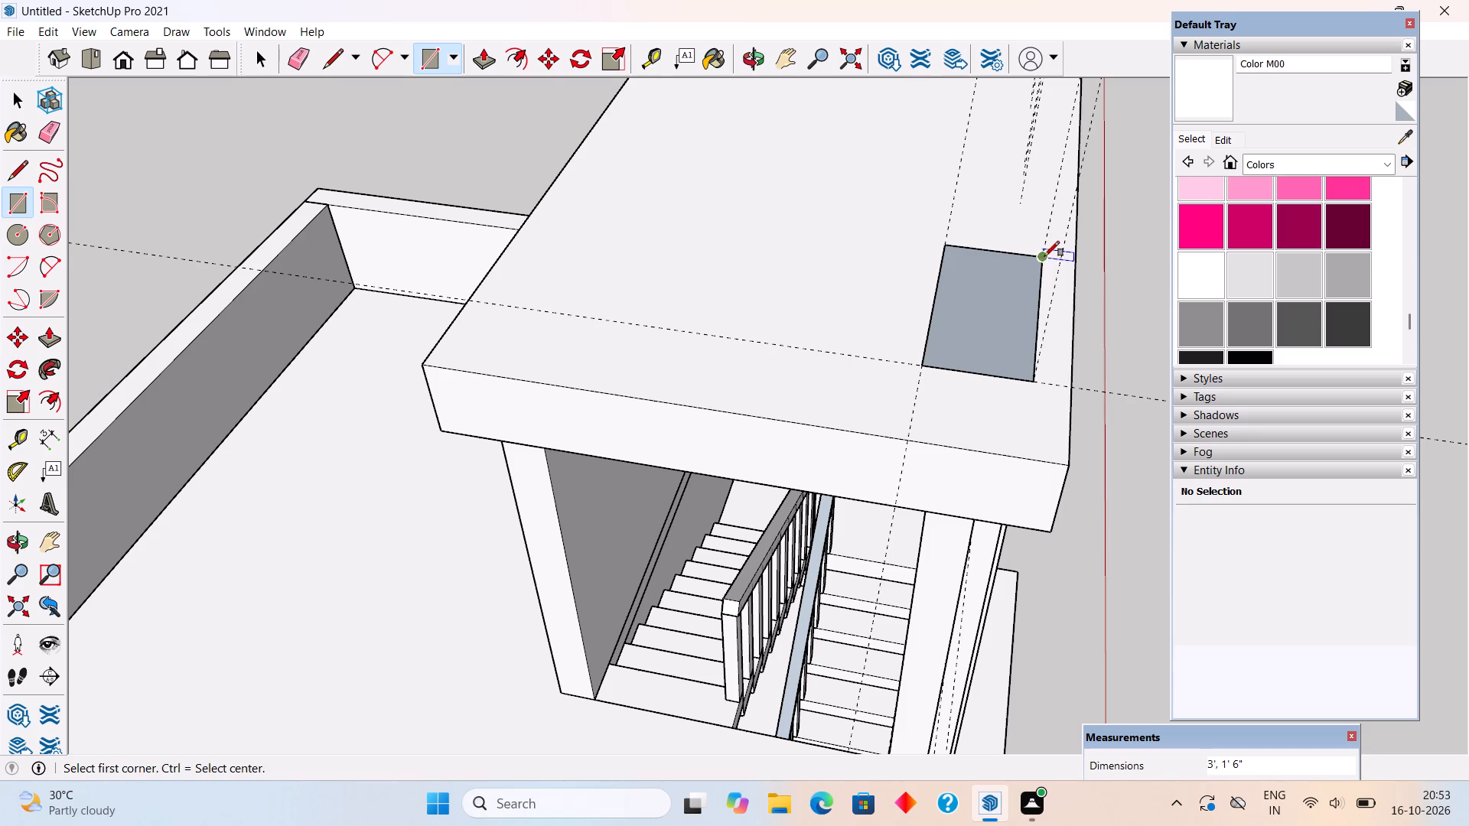
# Push/Pull the roof rectangle up 8" into a block.
pyautogui.press('p')
pyautogui.click(998, 298)
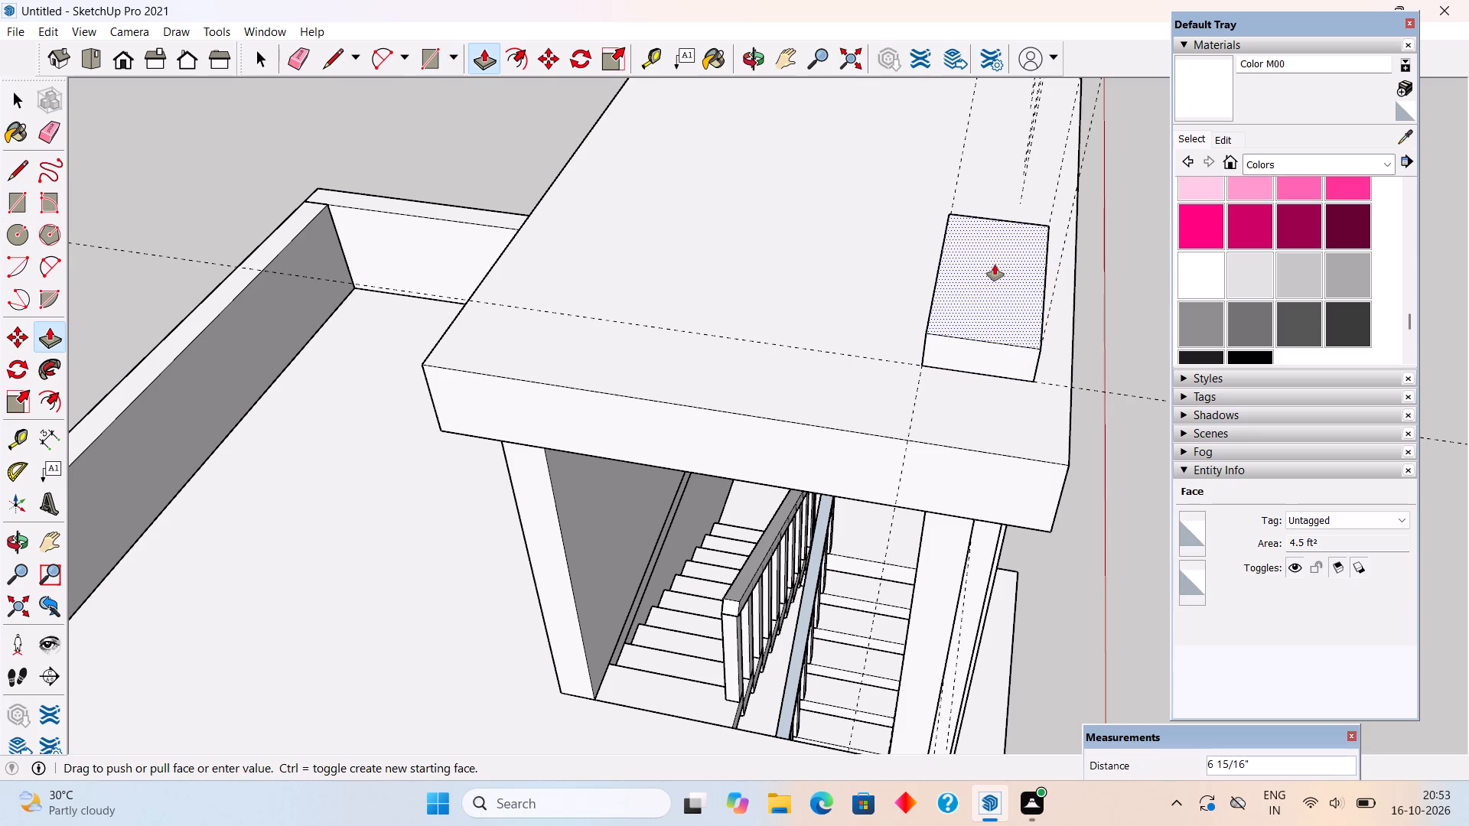
pyautogui.write('8"')
pyautogui.press('Return')
pyautogui.press('space')
# Make the whole block on the roof above the fluted column into a group.
pyautogui.scroll(-8, 1004, 256)
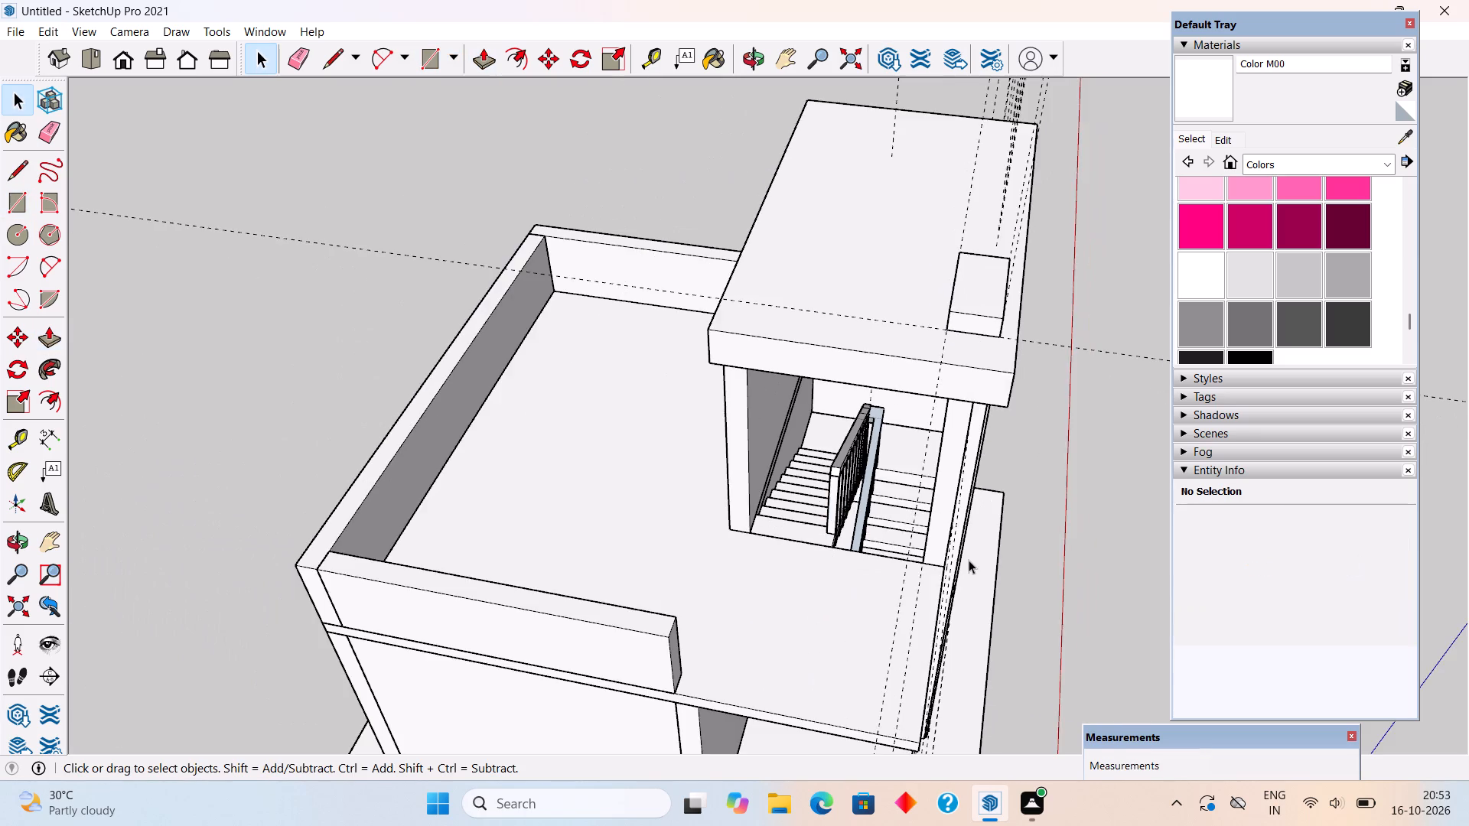
pyautogui.moveTo(964, 555); pyautogui.dragTo(300, 229, button='middle')
pyautogui.scroll(-2, 299, 229)
pyautogui.moveTo(455, 294); pyautogui.dragTo(672, 379, button='middle')
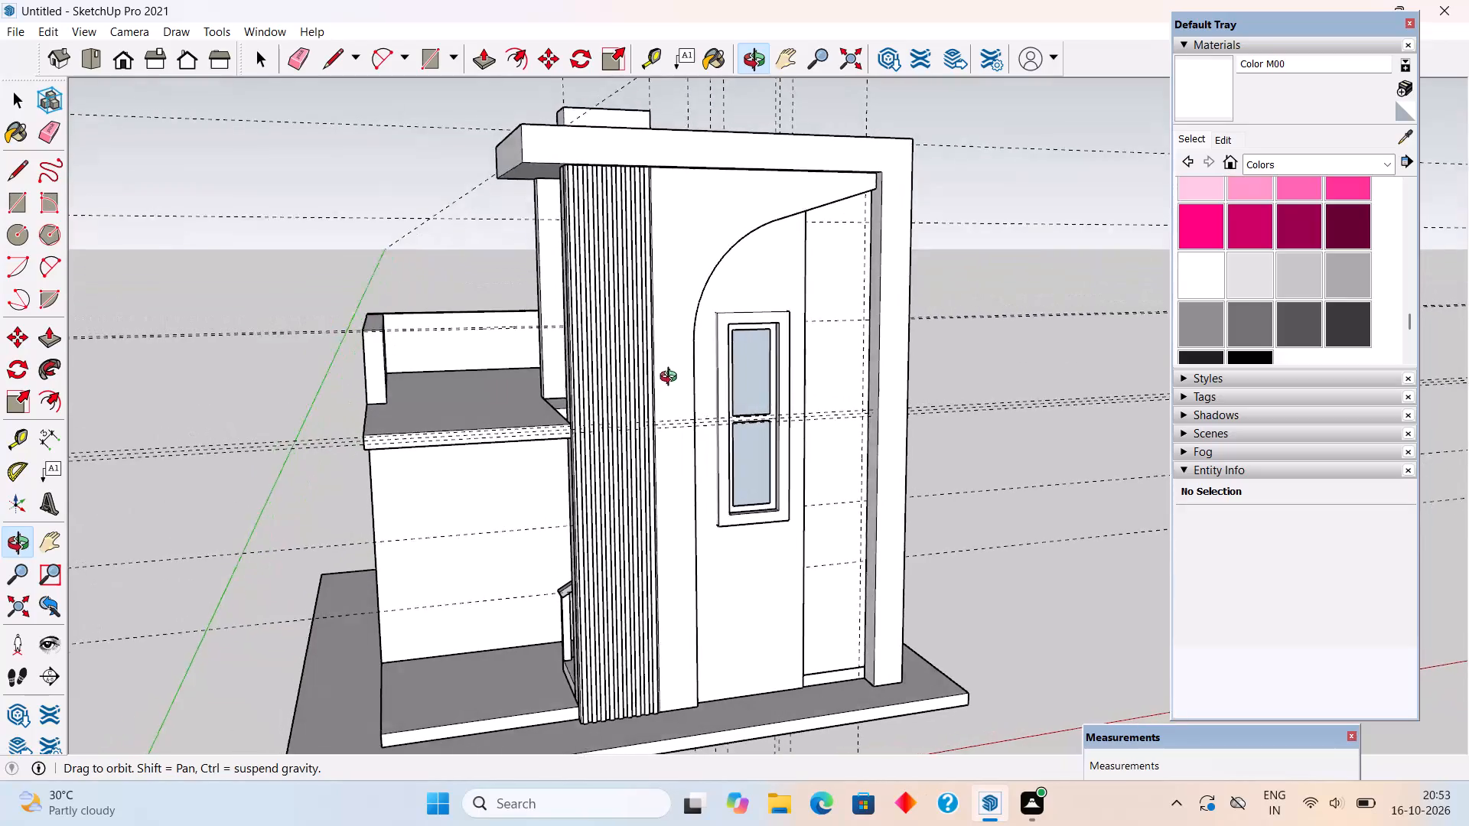
pyautogui.moveTo(672, 379); pyautogui.dragTo(682, 390, button='middle')
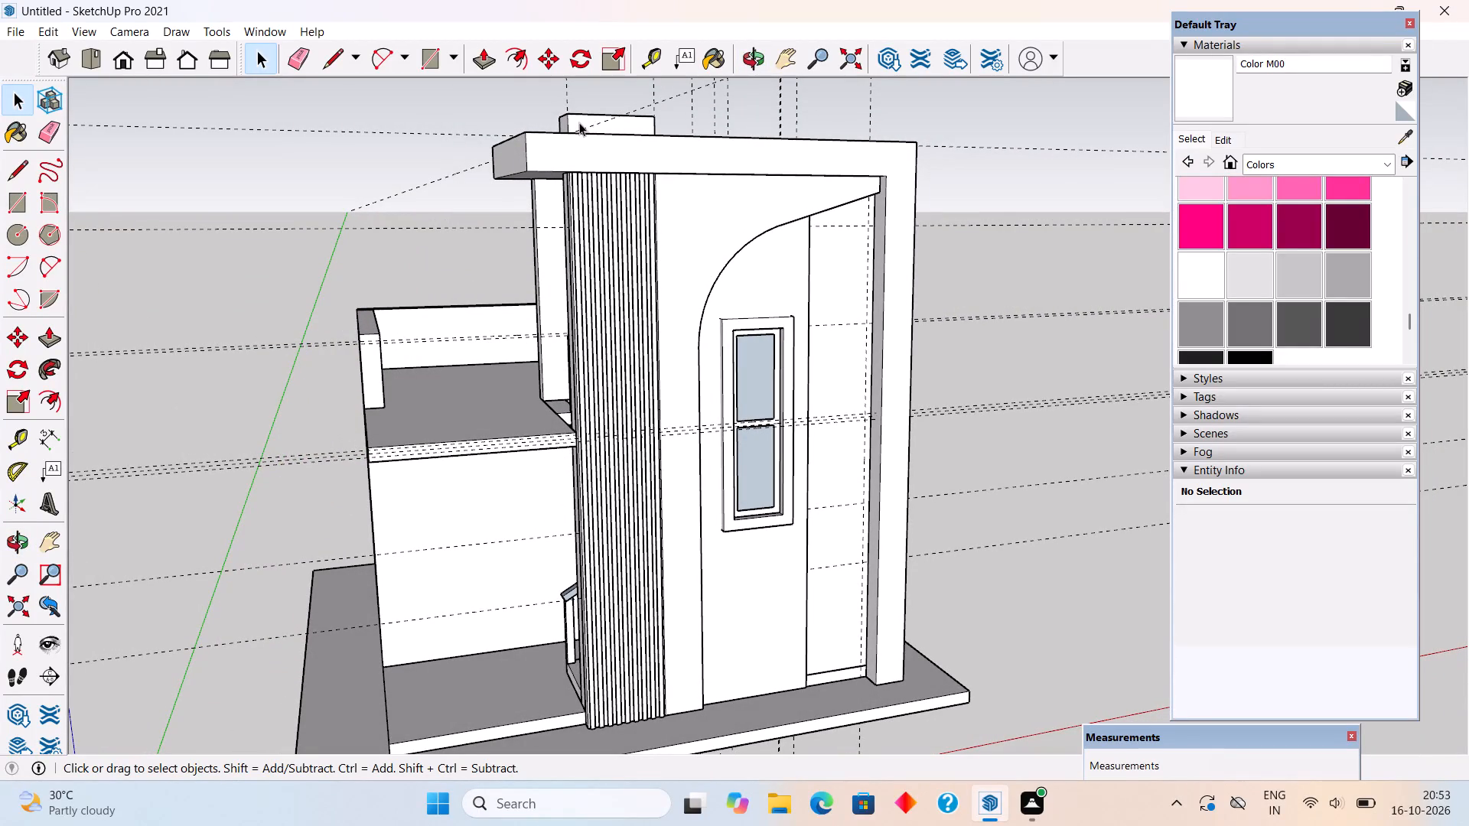
pyautogui.tripleClick(578, 122)
pyautogui.rightClick(578, 122)
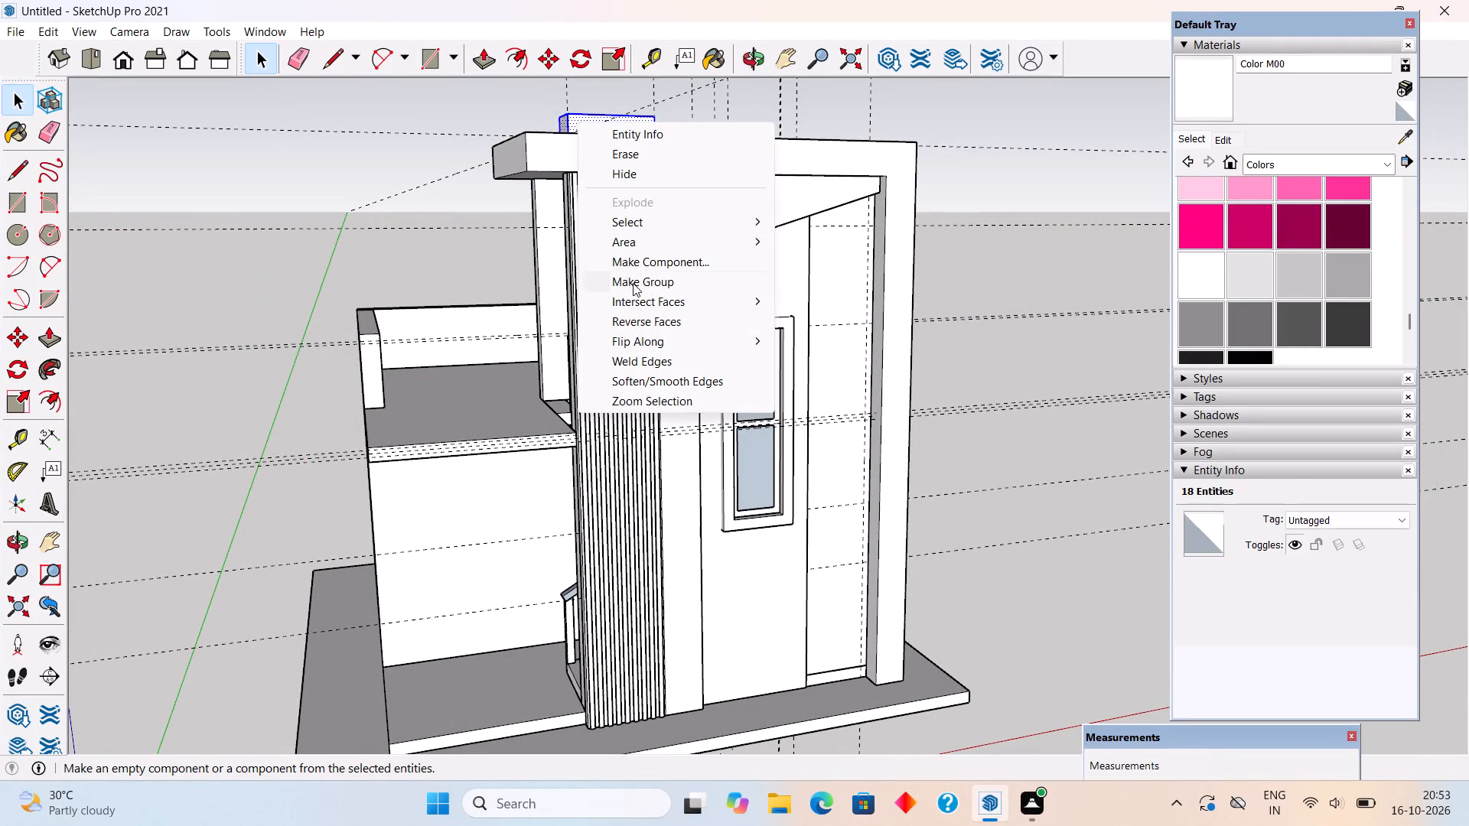
pyautogui.click(633, 283)
pyautogui.click(985, 254)
# Examine the tower front, the roof block and the open upper terrace from several angles.
pyautogui.moveTo(949, 283); pyautogui.dragTo(753, 324, button='middle')
pyautogui.scroll(-3, 753, 324)
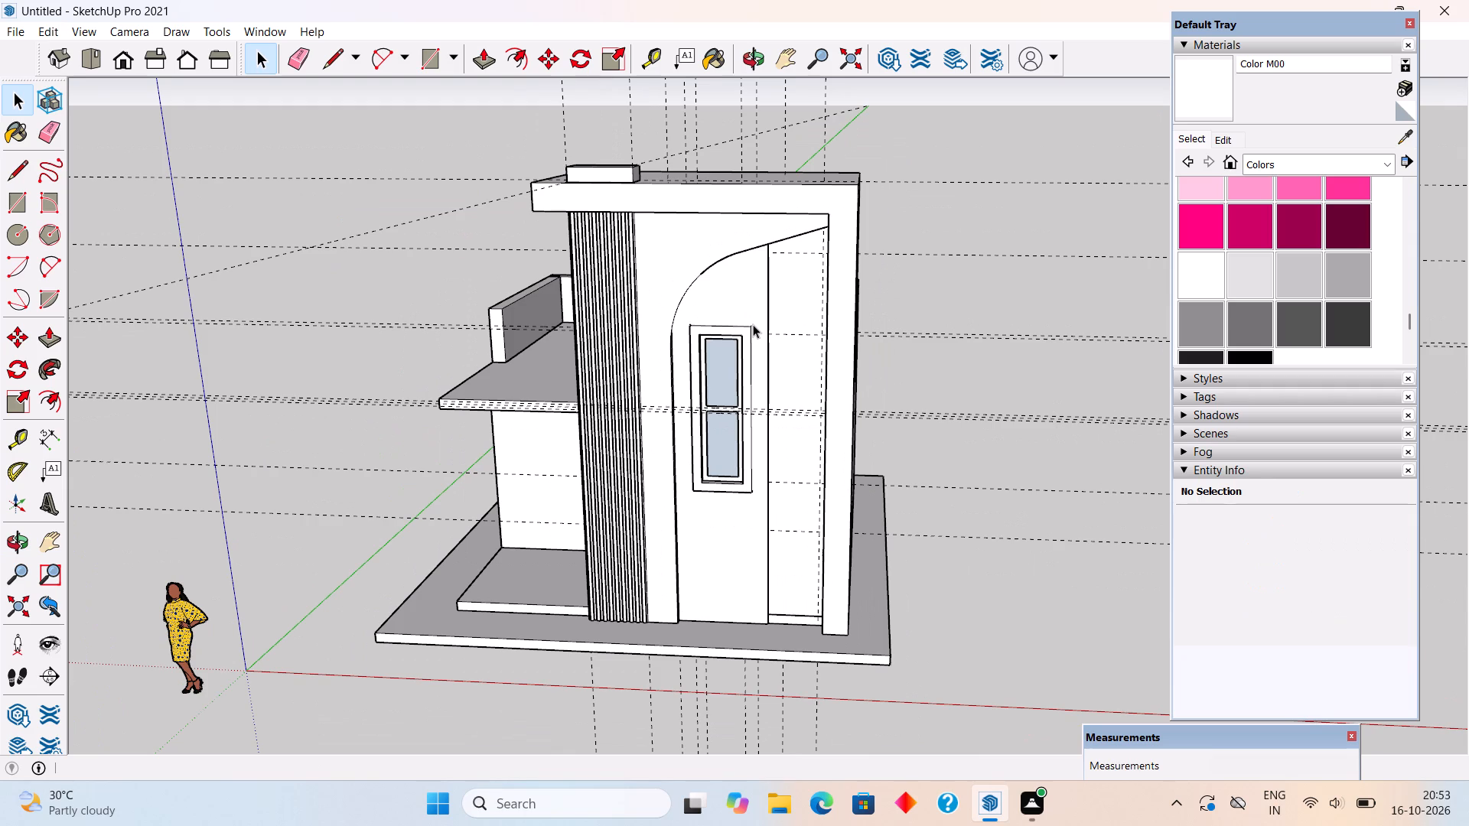
pyautogui.scroll(-4, 626, 340)
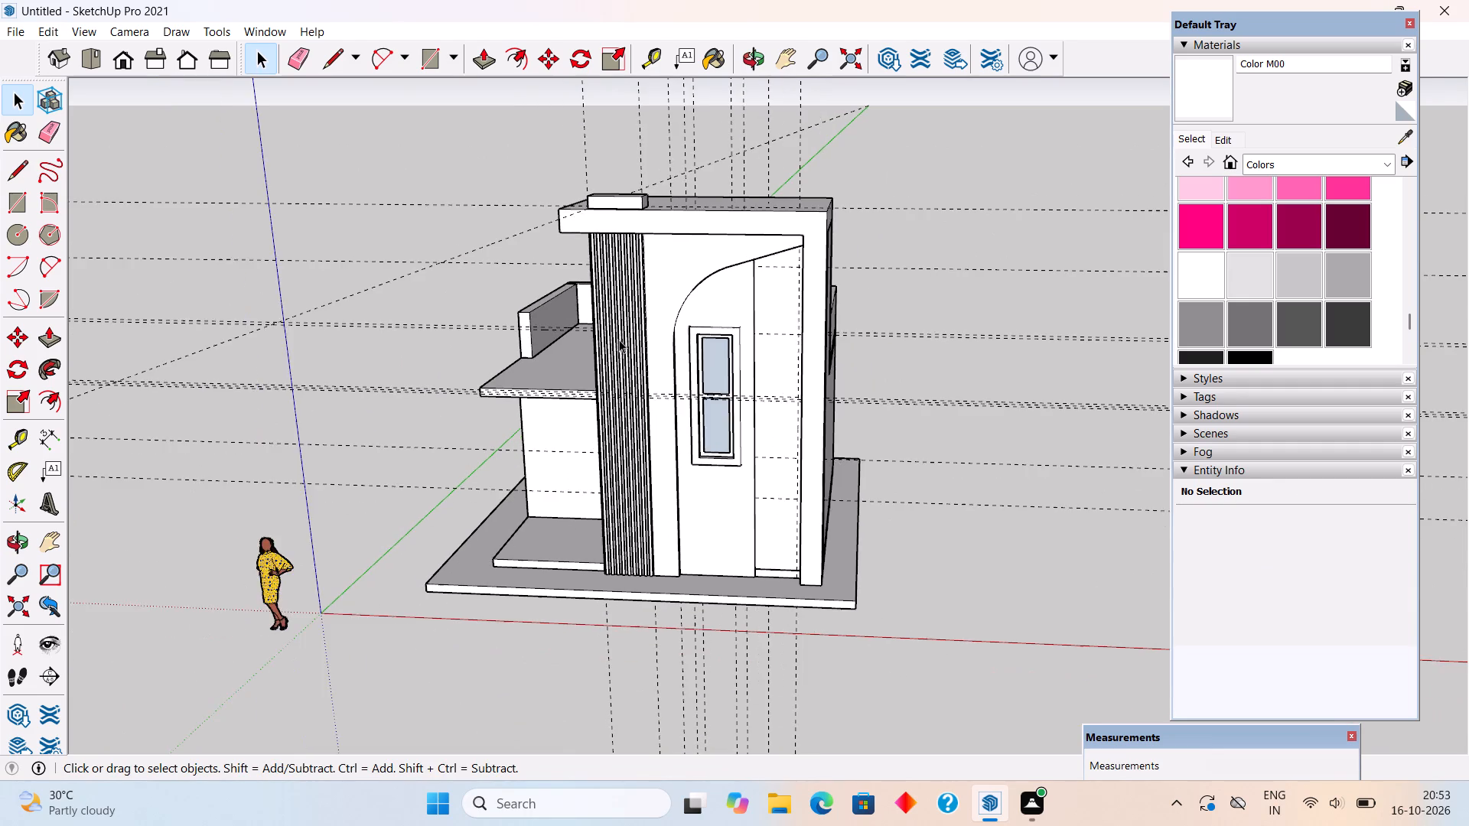
pyautogui.scroll(-4, 619, 340)
pyautogui.moveTo(625, 363); pyautogui.dragTo(783, 358, button='middle')
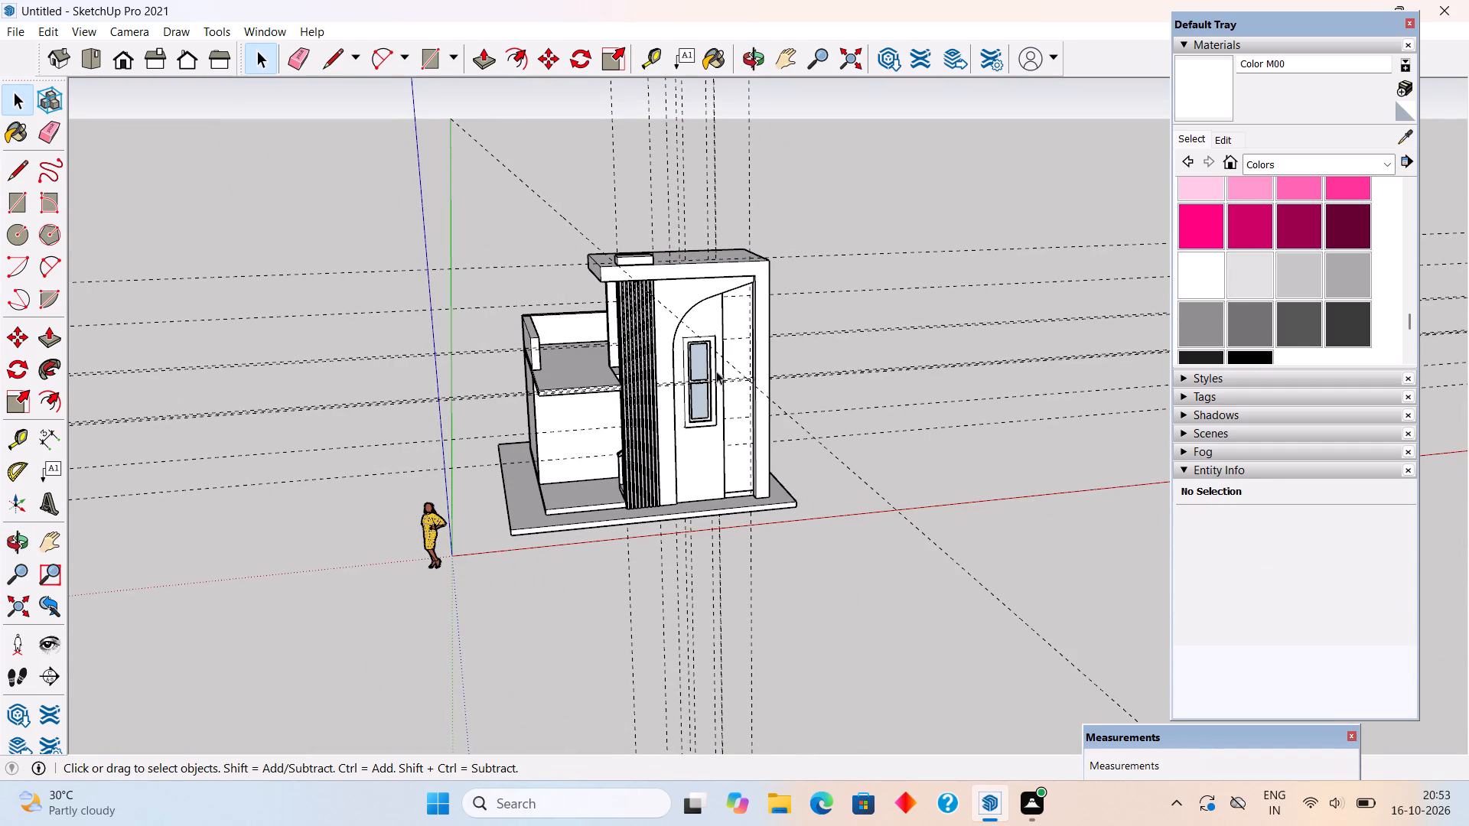
pyautogui.scroll(3, 689, 365)
pyautogui.scroll(3, 505, 442)
pyautogui.scroll(-3, 511, 454)
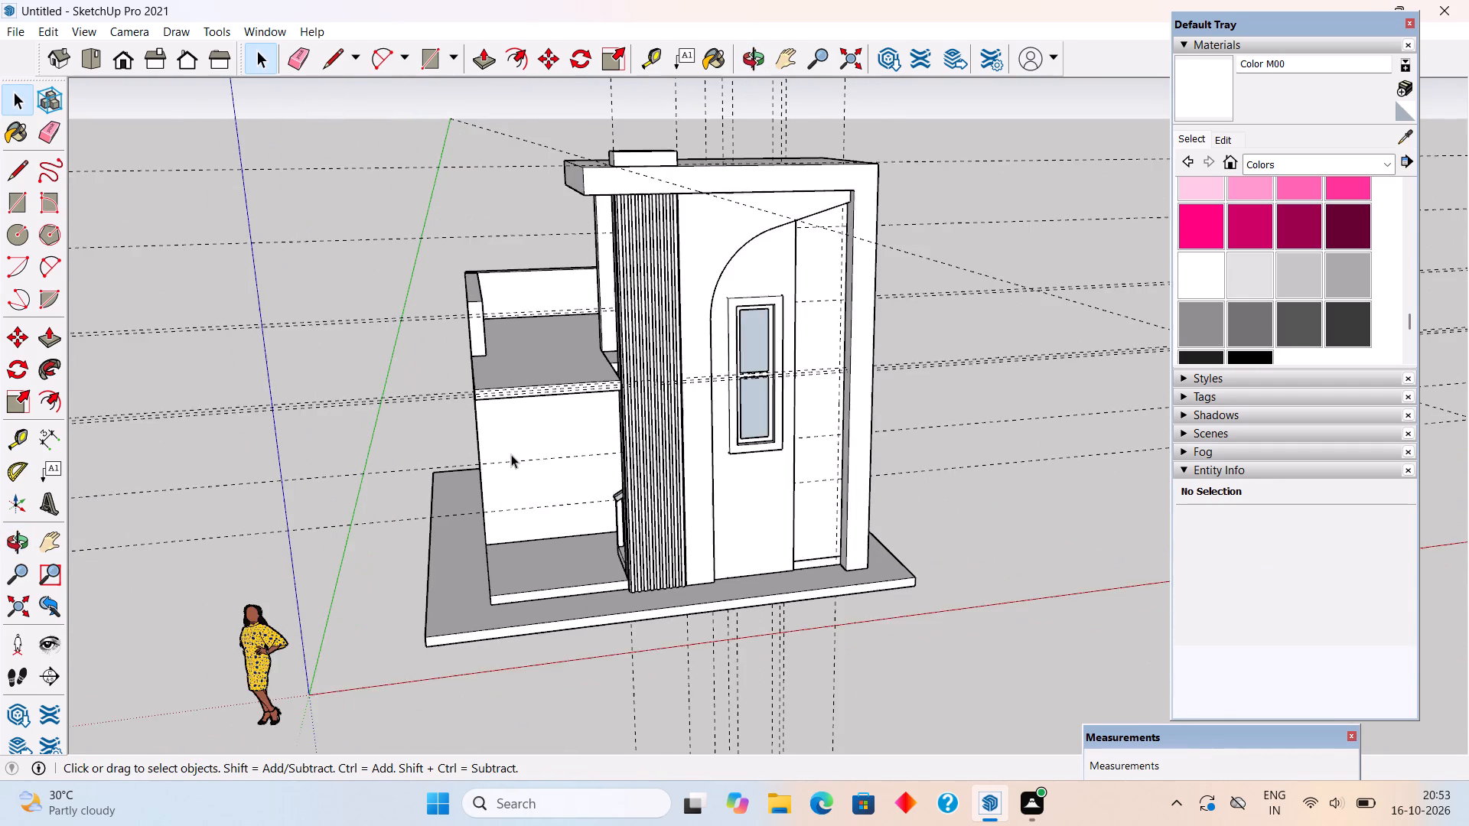
pyautogui.moveTo(525, 465); pyautogui.dragTo(686, 527, button='middle')
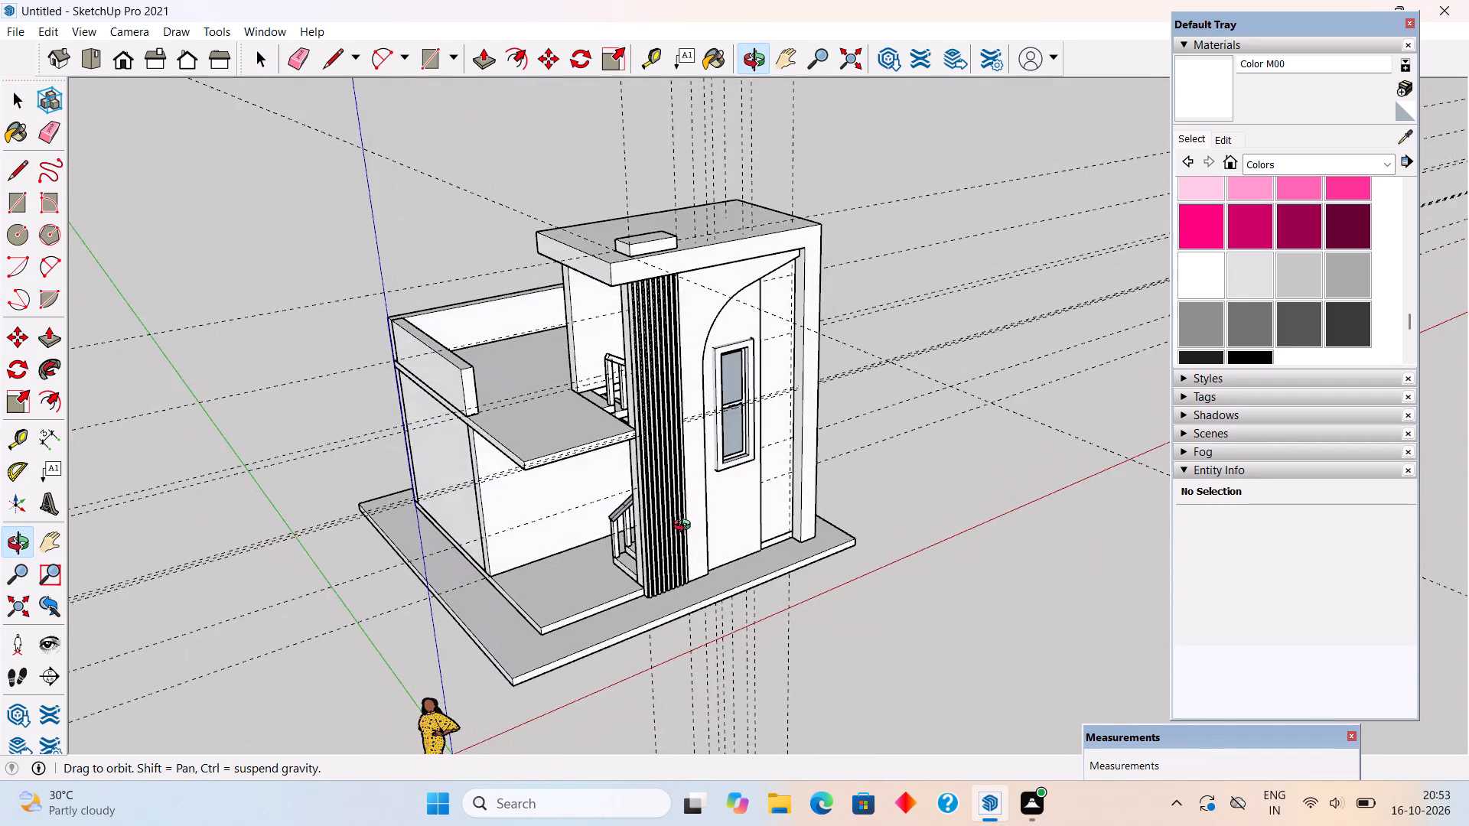
pyautogui.moveTo(686, 527); pyautogui.dragTo(472, 519, button='middle')
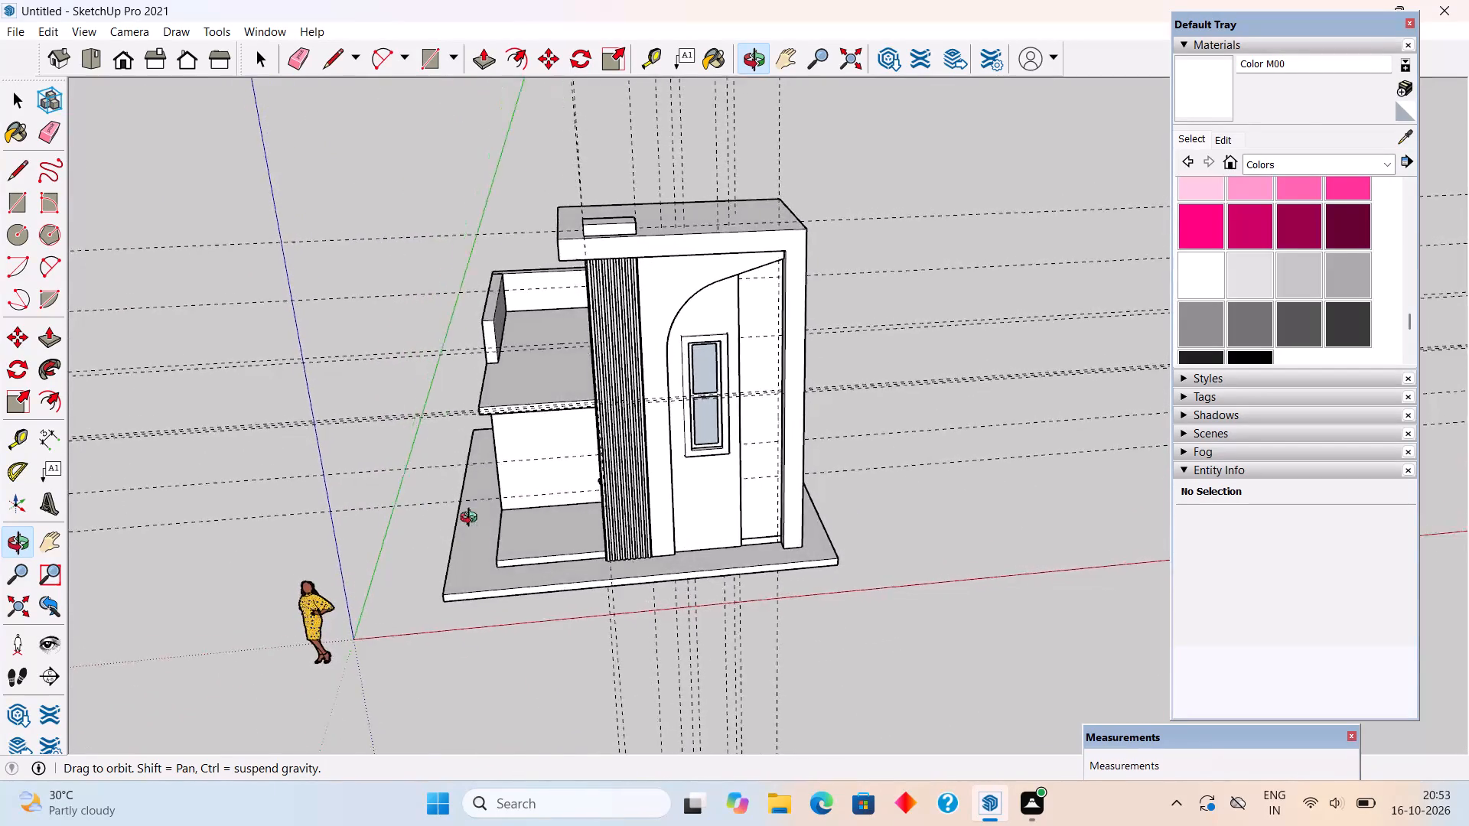
pyautogui.moveTo(472, 519); pyautogui.dragTo(445, 480, button='middle')
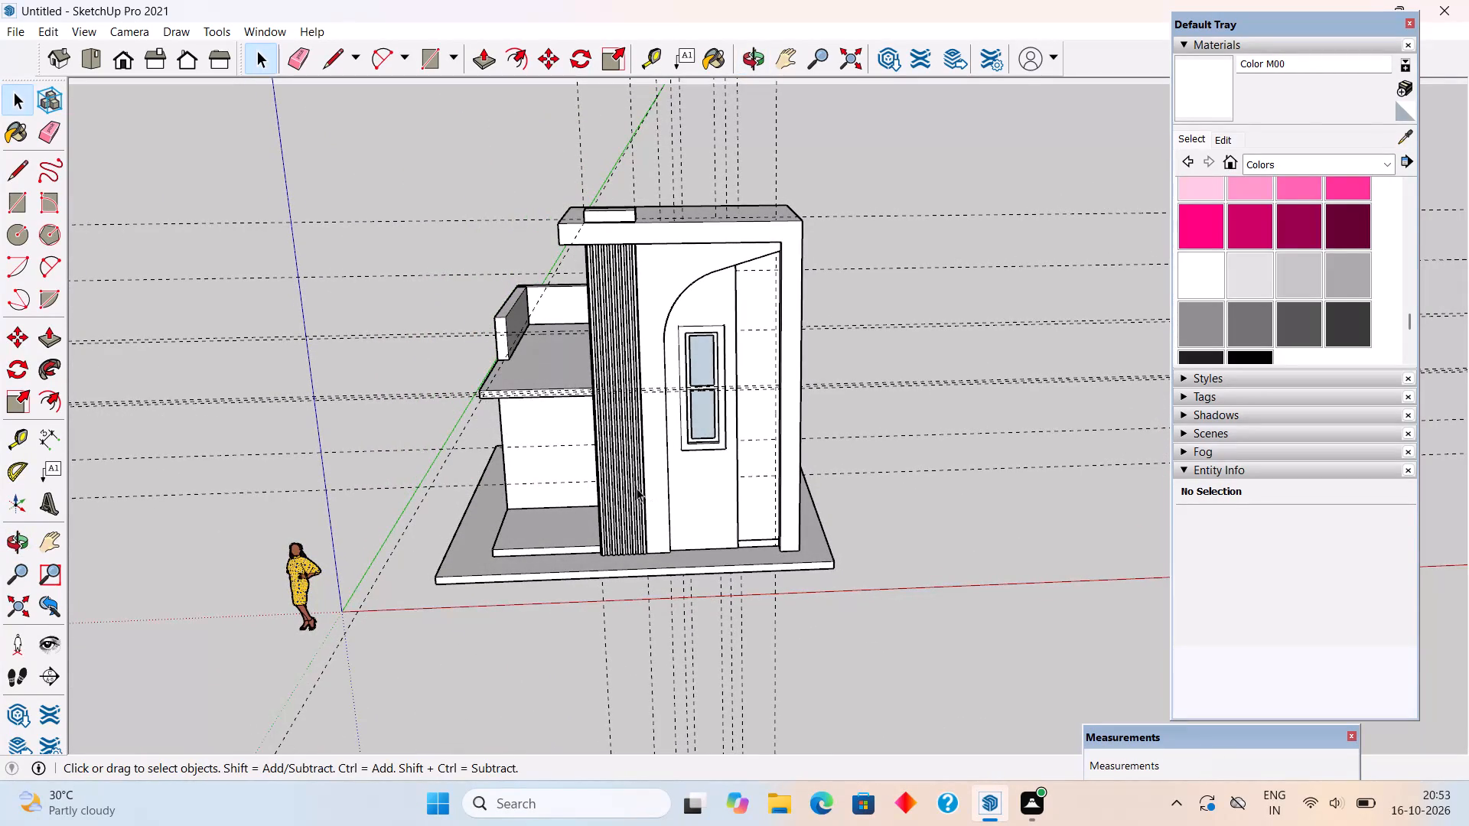
# Draw a vertical 7' by 3' 6" rectangle along the terrace's open front edge, from the fluted column to the slab corner.
pyautogui.scroll(5, 471, 418)
pyautogui.moveTo(478, 451); pyautogui.dragTo(565, 525, button='middle')
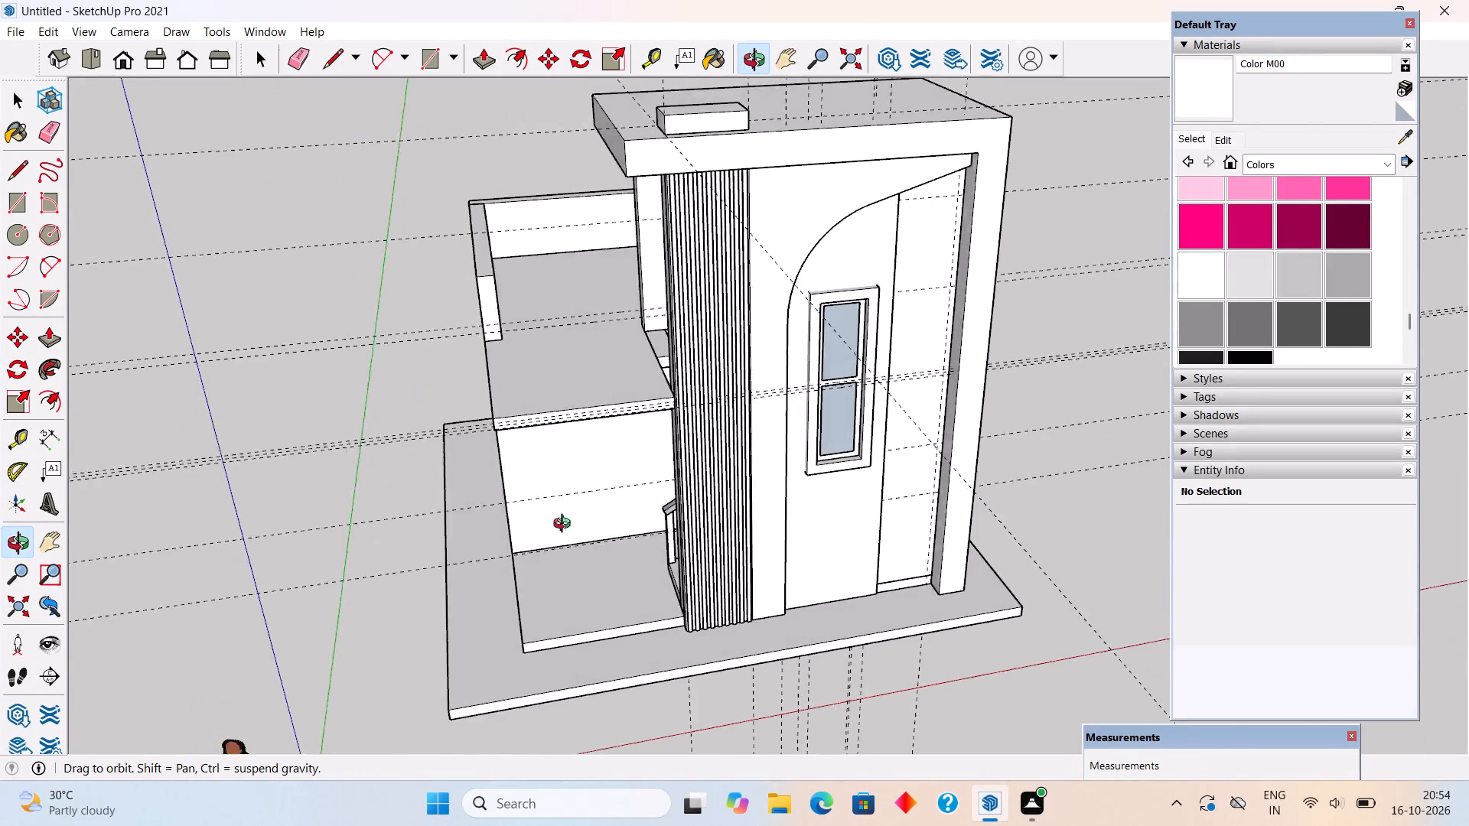
pyautogui.moveTo(565, 525); pyautogui.dragTo(603, 509, button='middle')
pyautogui.scroll(6, 643, 493)
pyautogui.scroll(-4, 651, 492)
pyautogui.scroll(3, 707, 277)
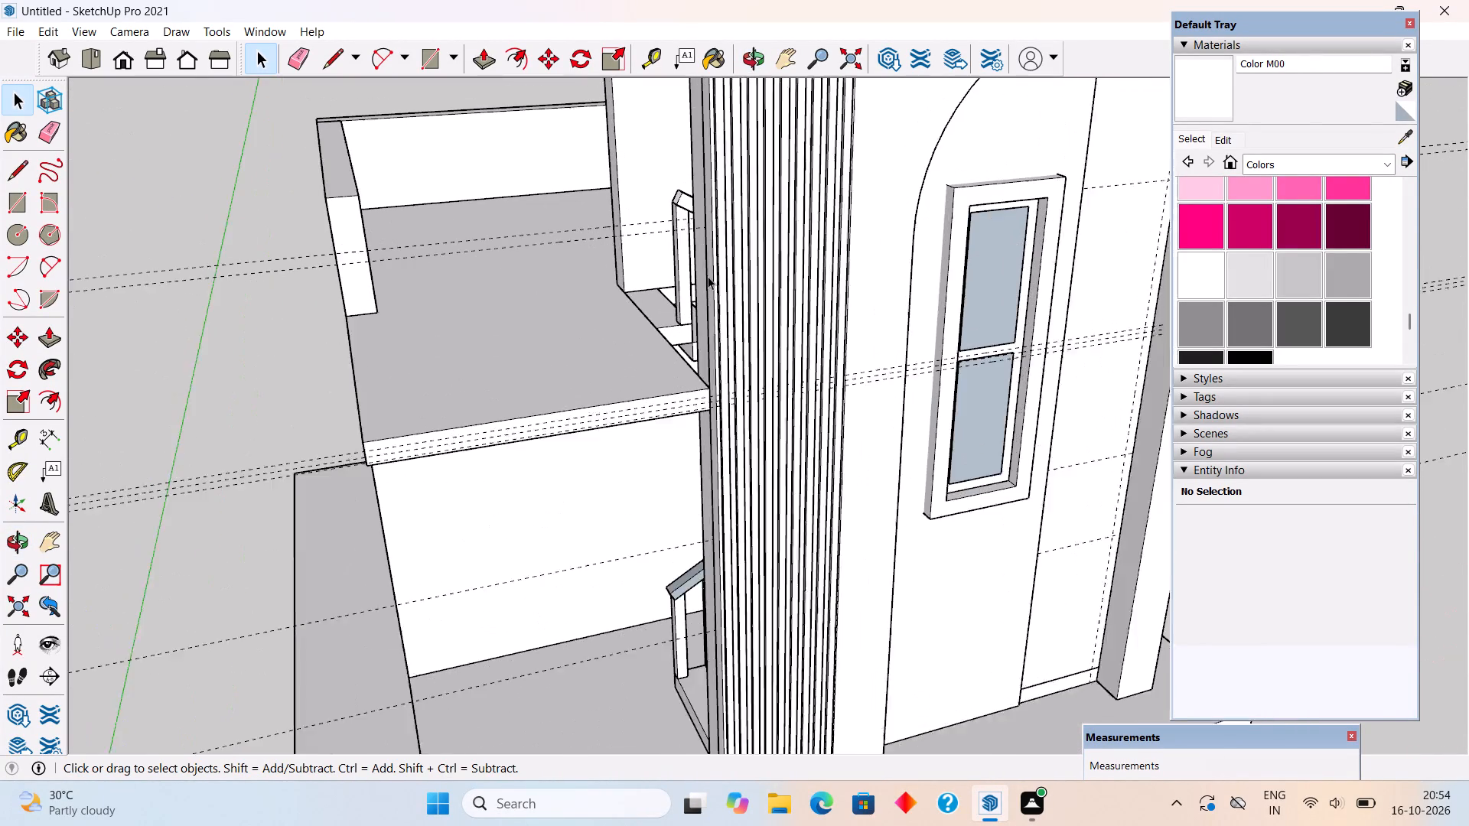
pyautogui.scroll(4, 708, 276)
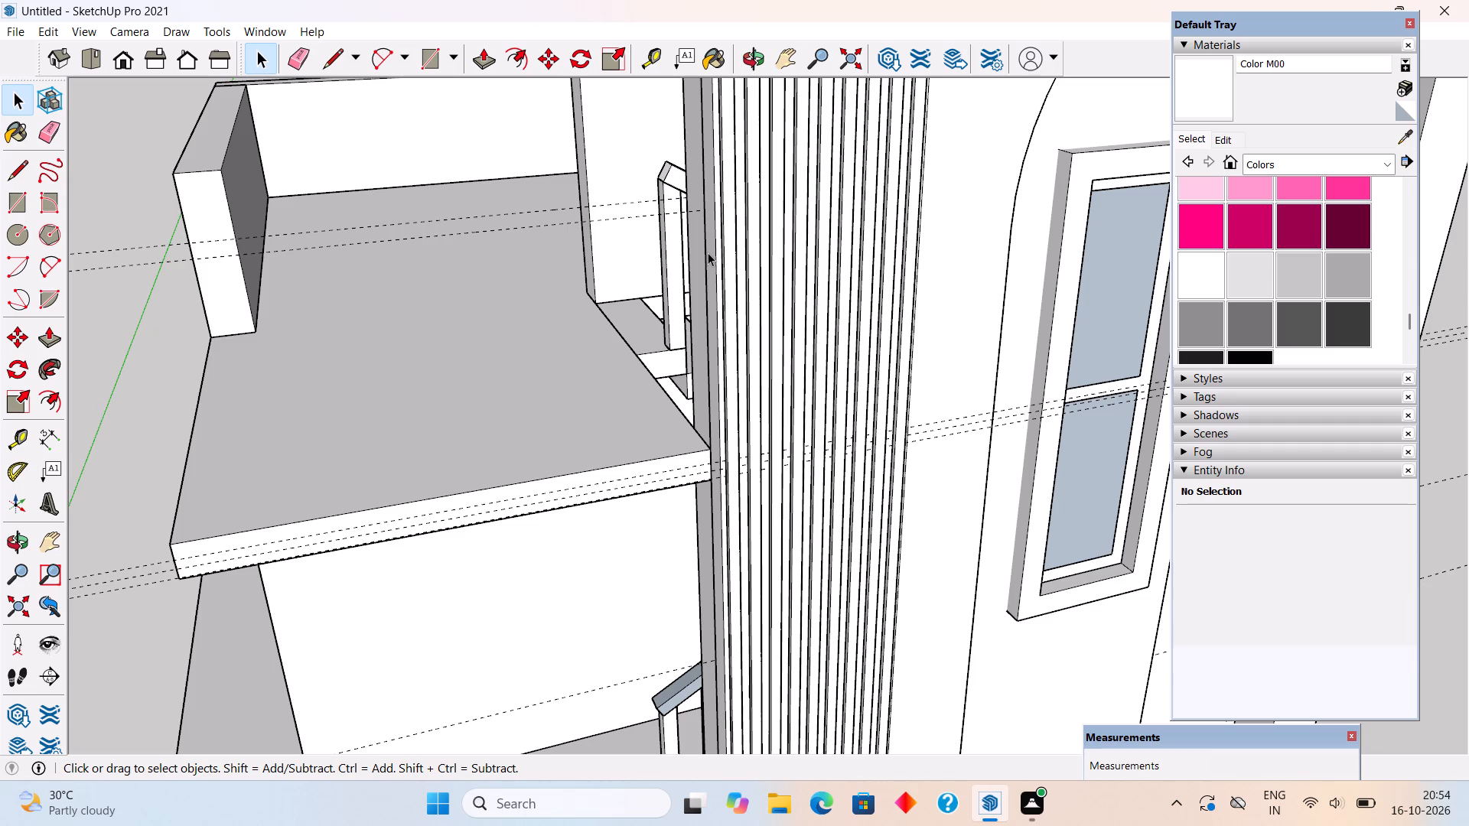
pyautogui.press('r')
pyautogui.click(702, 213)
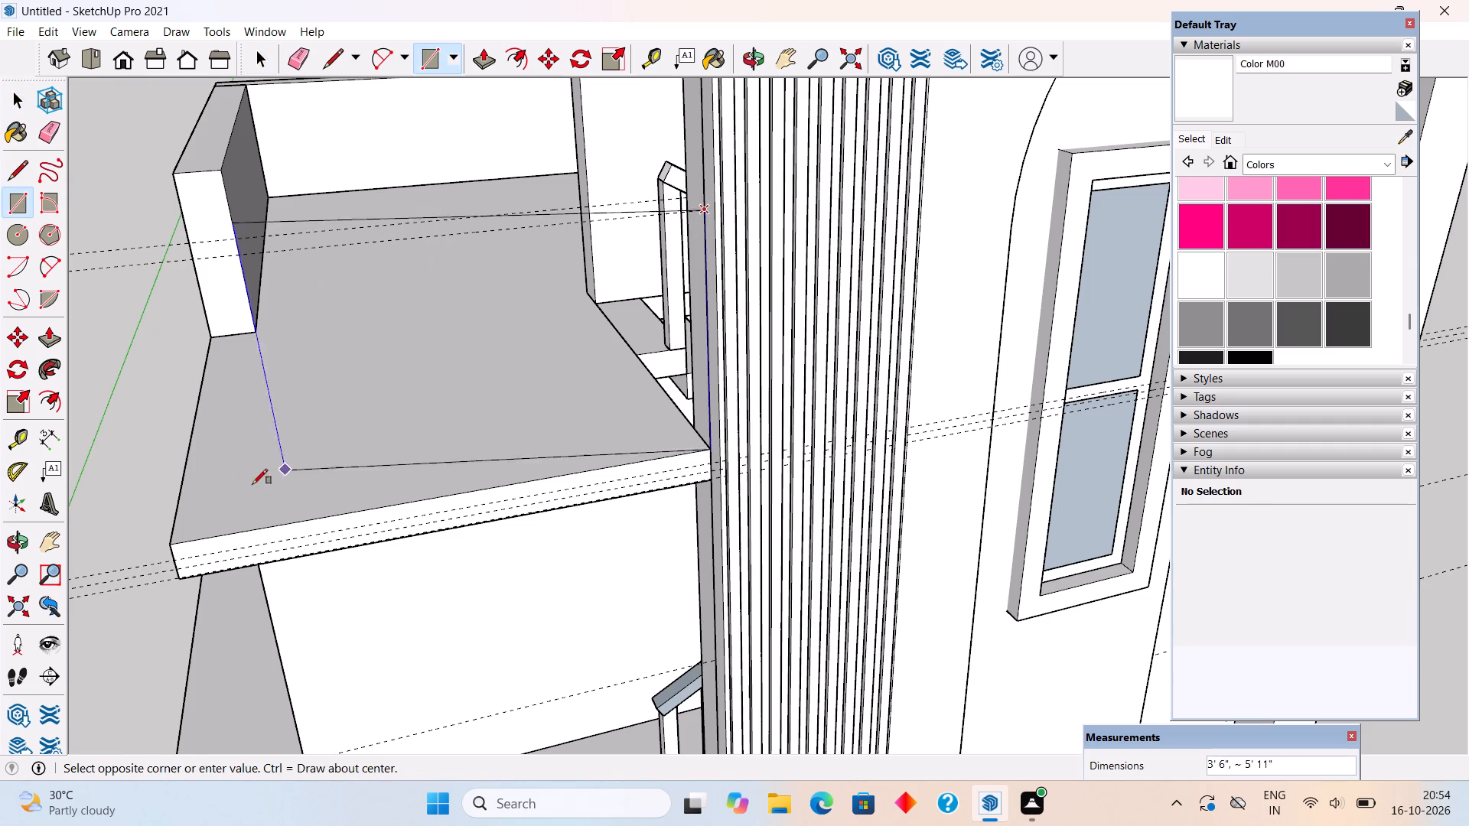
pyautogui.click(169, 550)
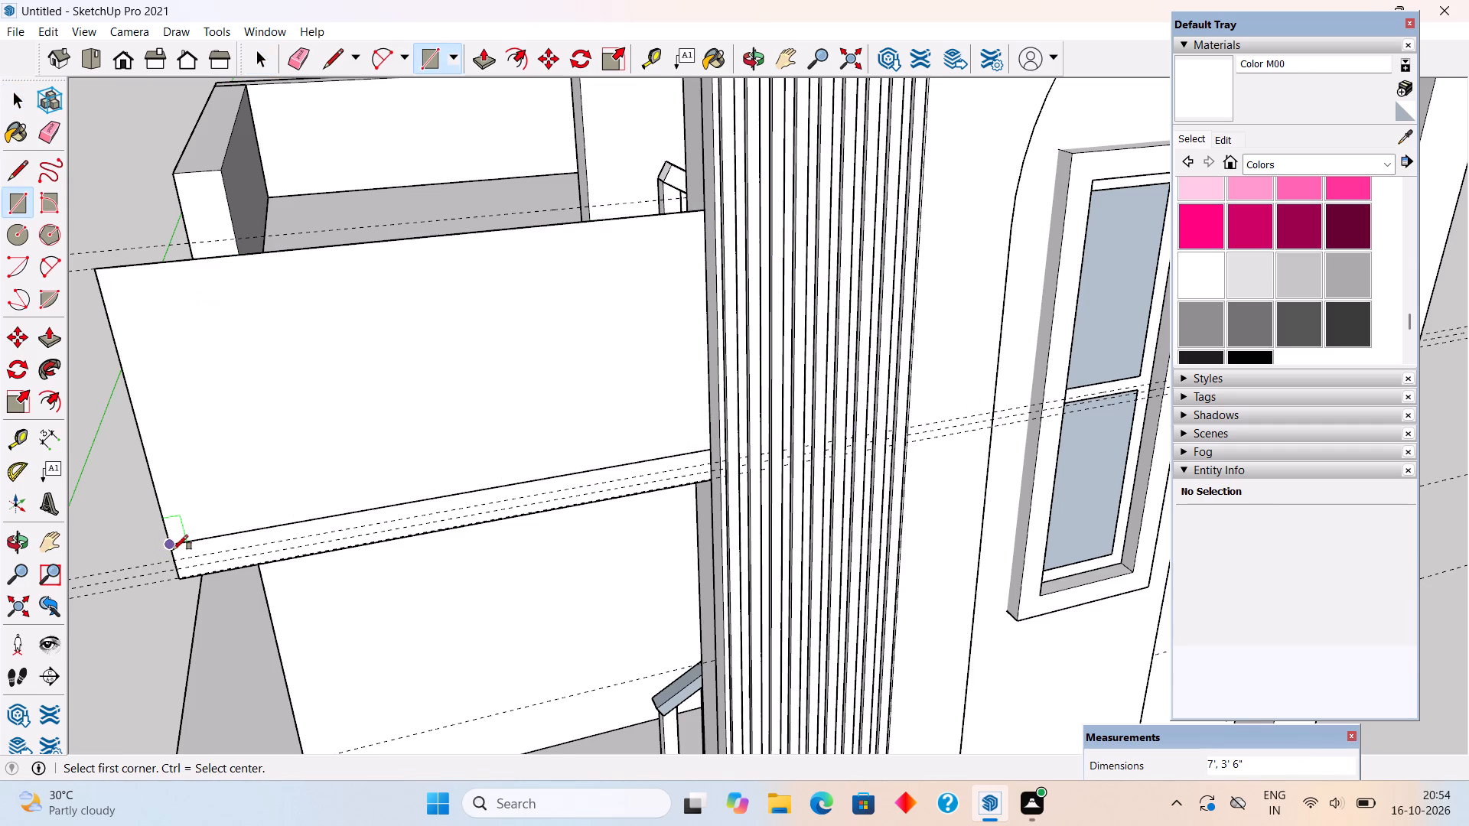
# Push/Pull the terrace's front rectangle 9" inward to form a parapet wall.
pyautogui.scroll(-5, 175, 551)
pyautogui.press('space')
pyautogui.scroll(-7, 193, 541)
pyautogui.moveTo(365, 535); pyautogui.dragTo(652, 496, button='middle')
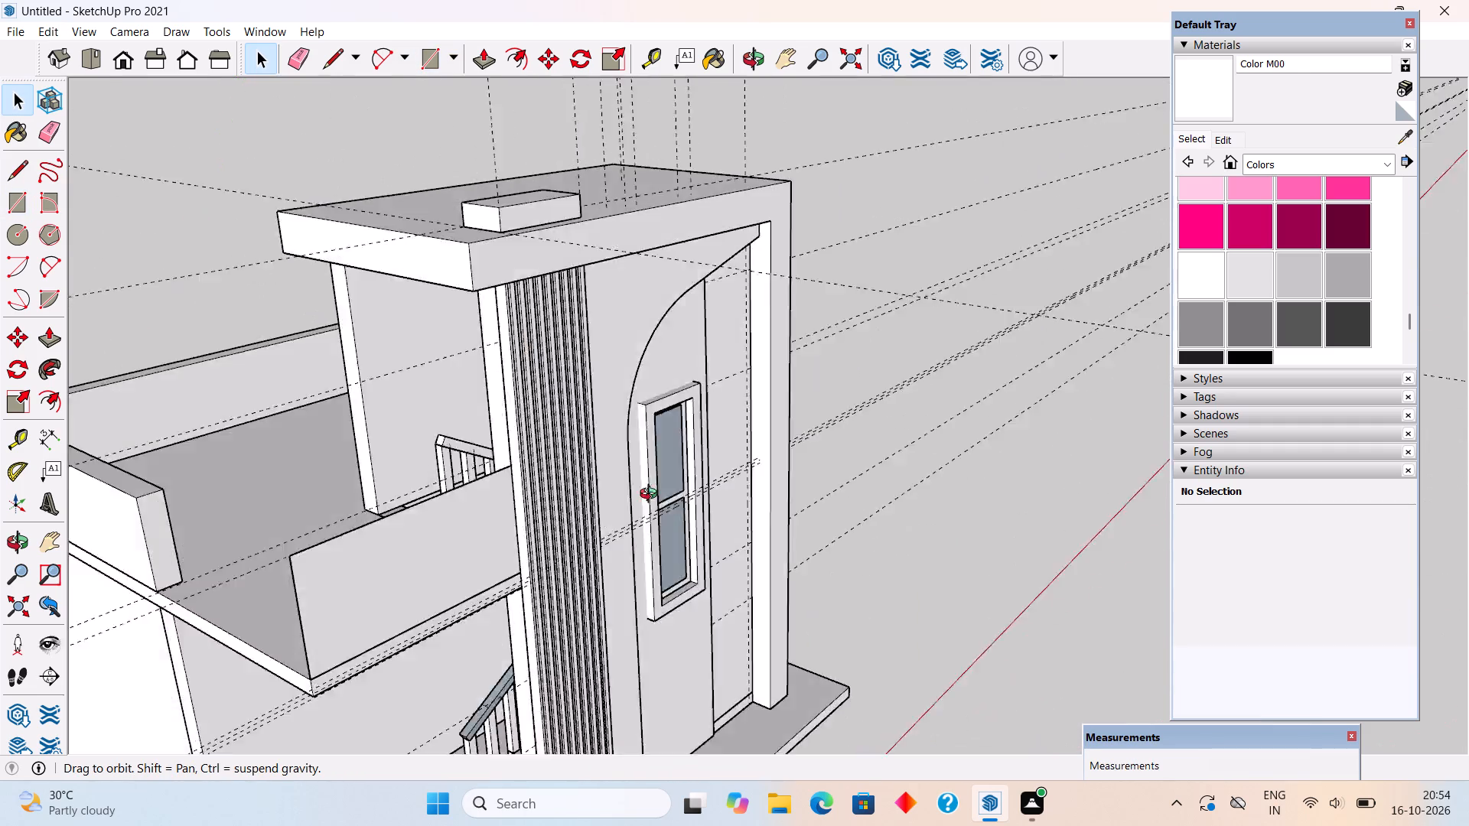
pyautogui.moveTo(652, 496); pyautogui.dragTo(967, 477, button='middle')
pyautogui.press('p')
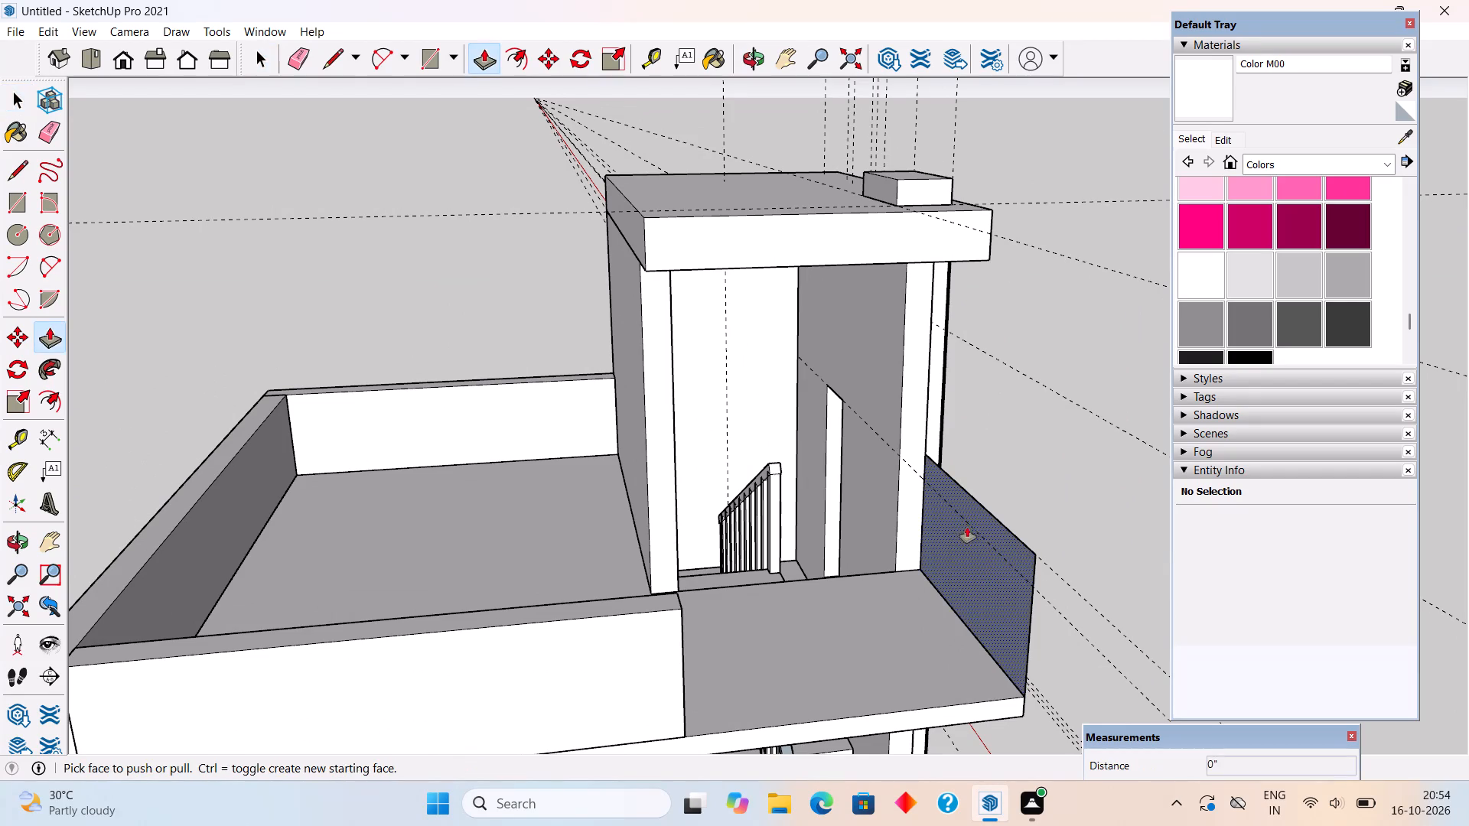
pyautogui.click(965, 541)
pyautogui.click(904, 417)
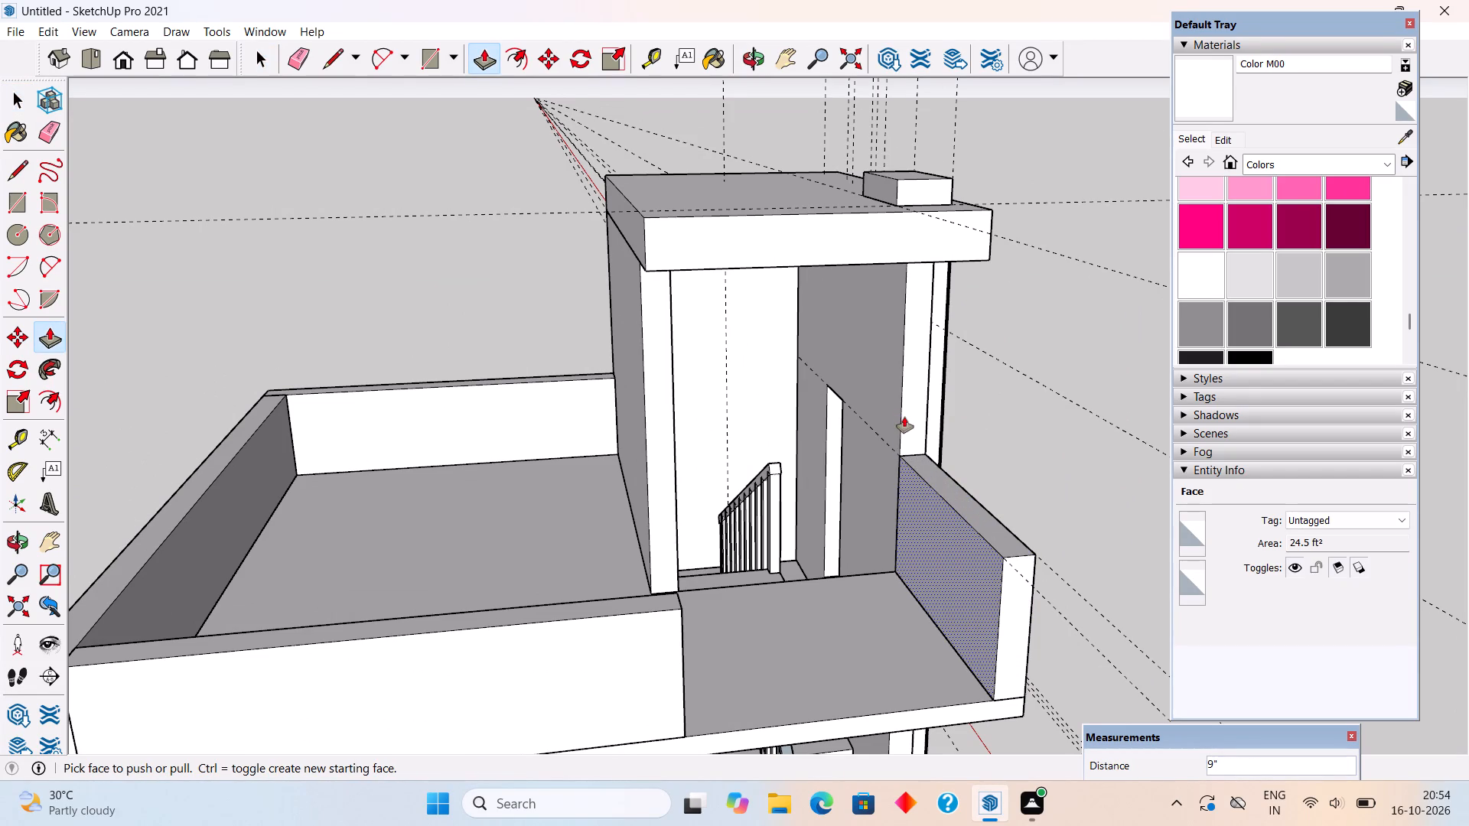
pyautogui.press('space')
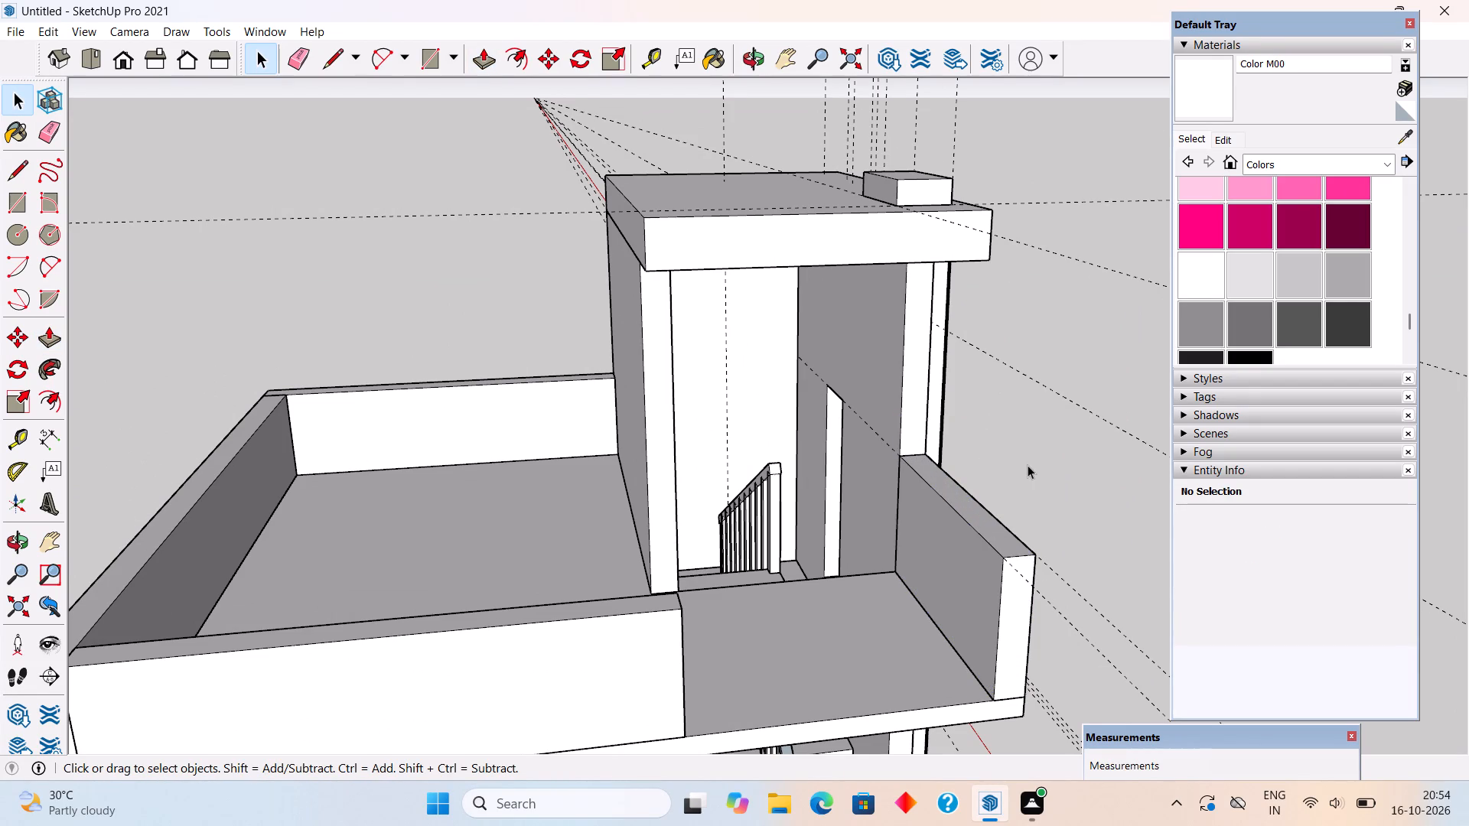
# Select the whole new front parapet wall on the terrace, including all its faces and edges.
pyautogui.moveTo(998, 490); pyautogui.dragTo(541, 450, button='middle')
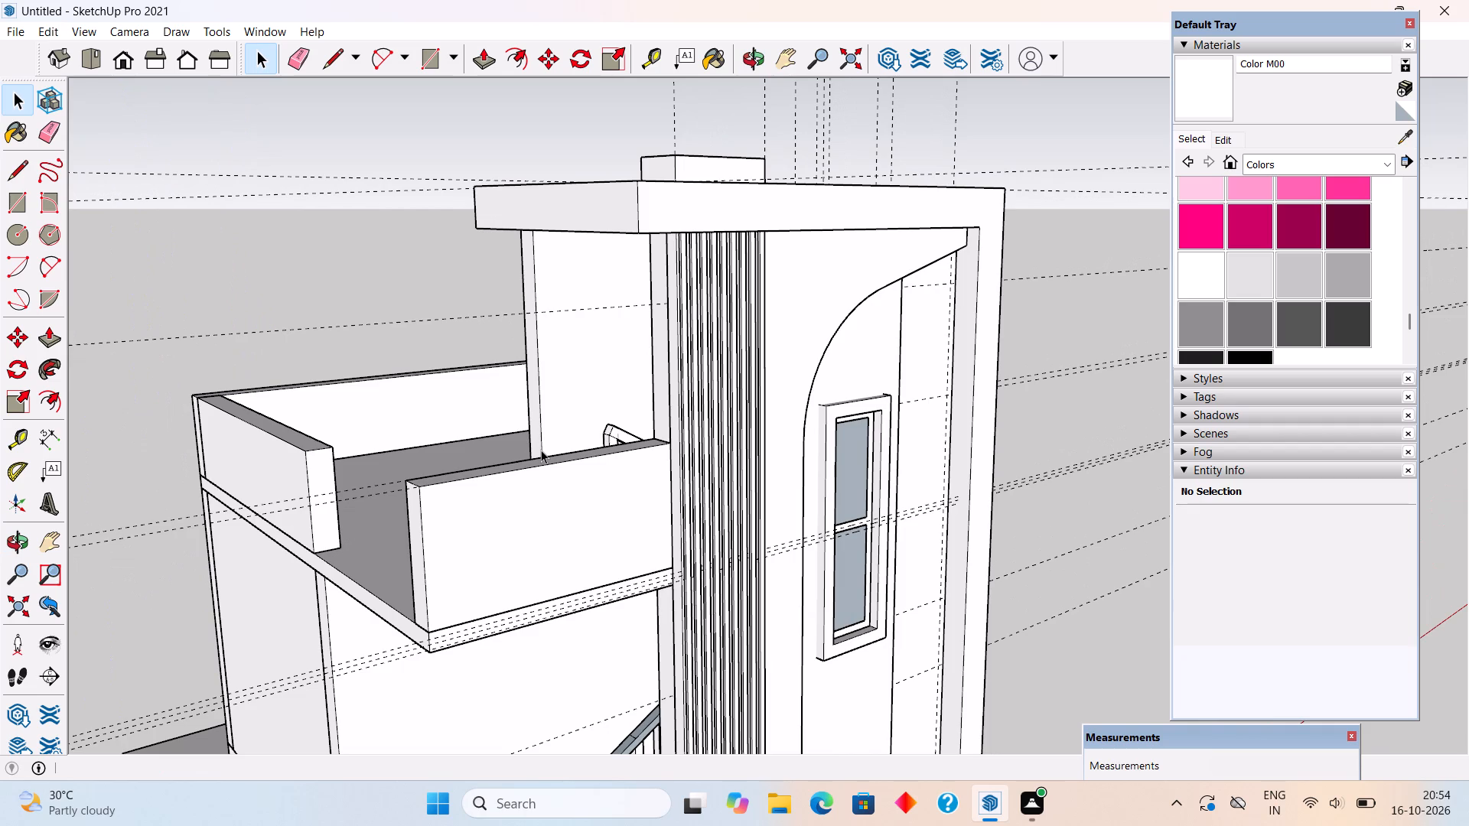
pyautogui.click(416, 606)
pyautogui.tripleClick(422, 610)
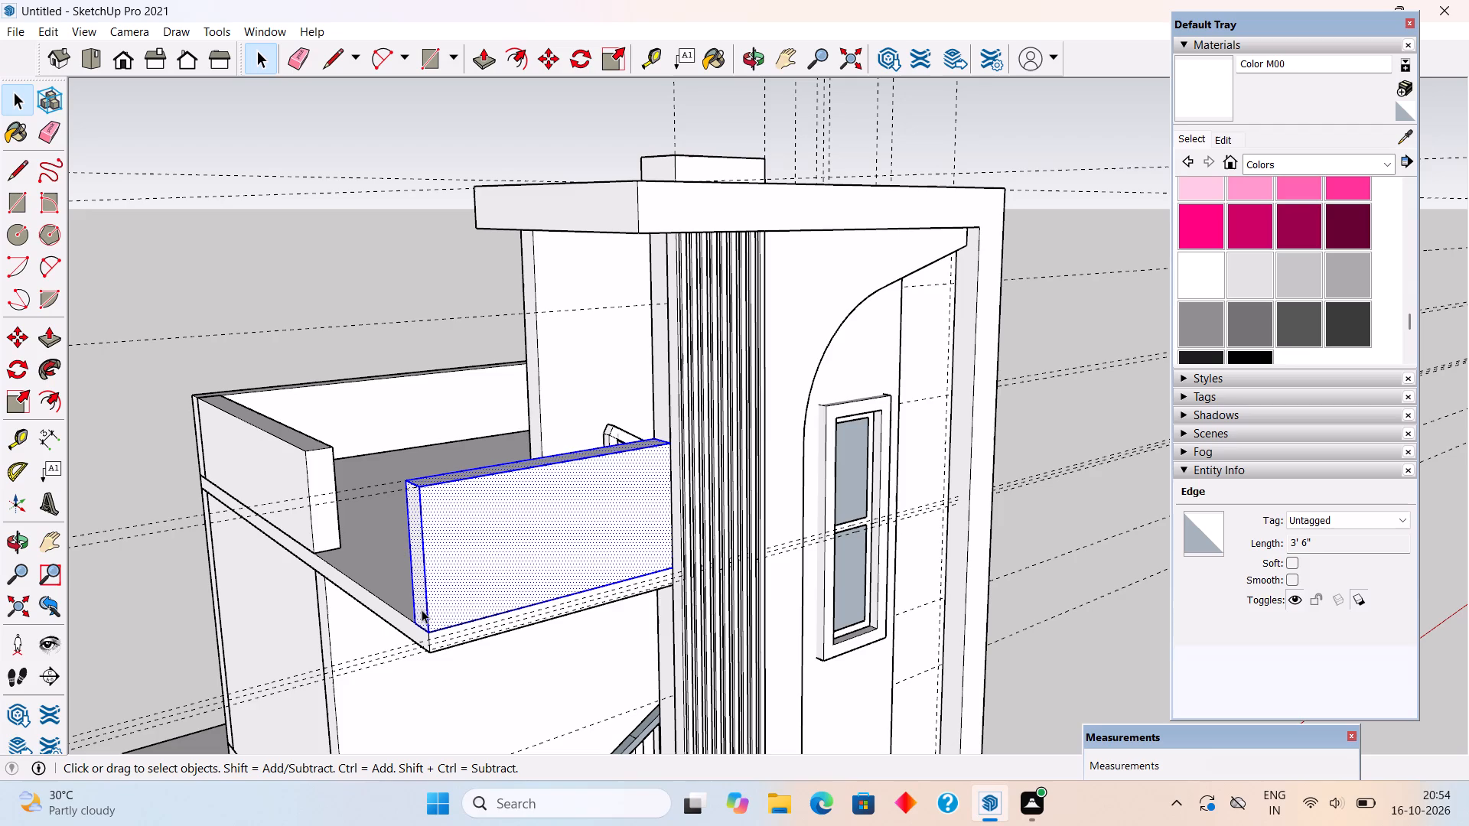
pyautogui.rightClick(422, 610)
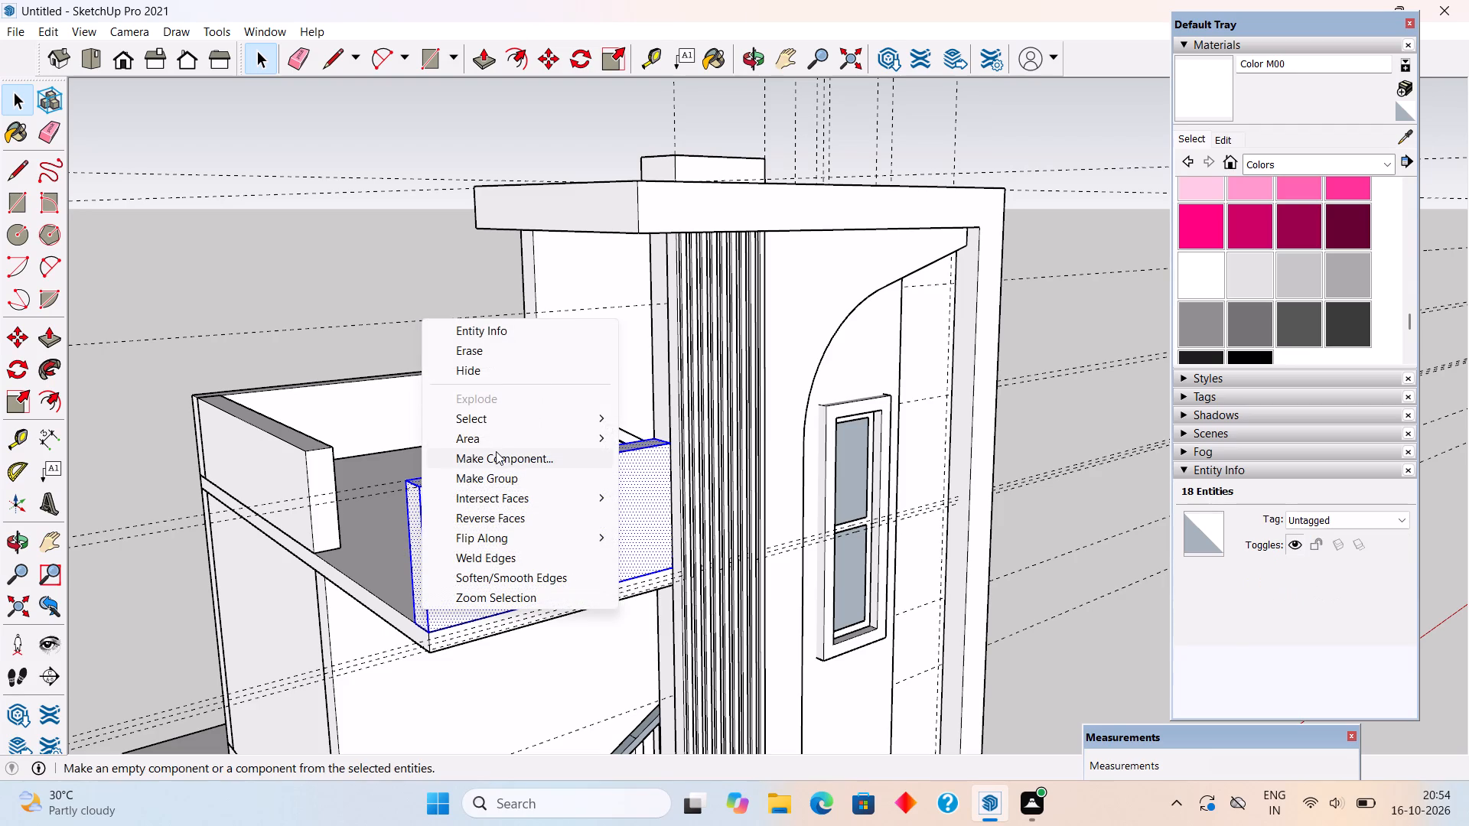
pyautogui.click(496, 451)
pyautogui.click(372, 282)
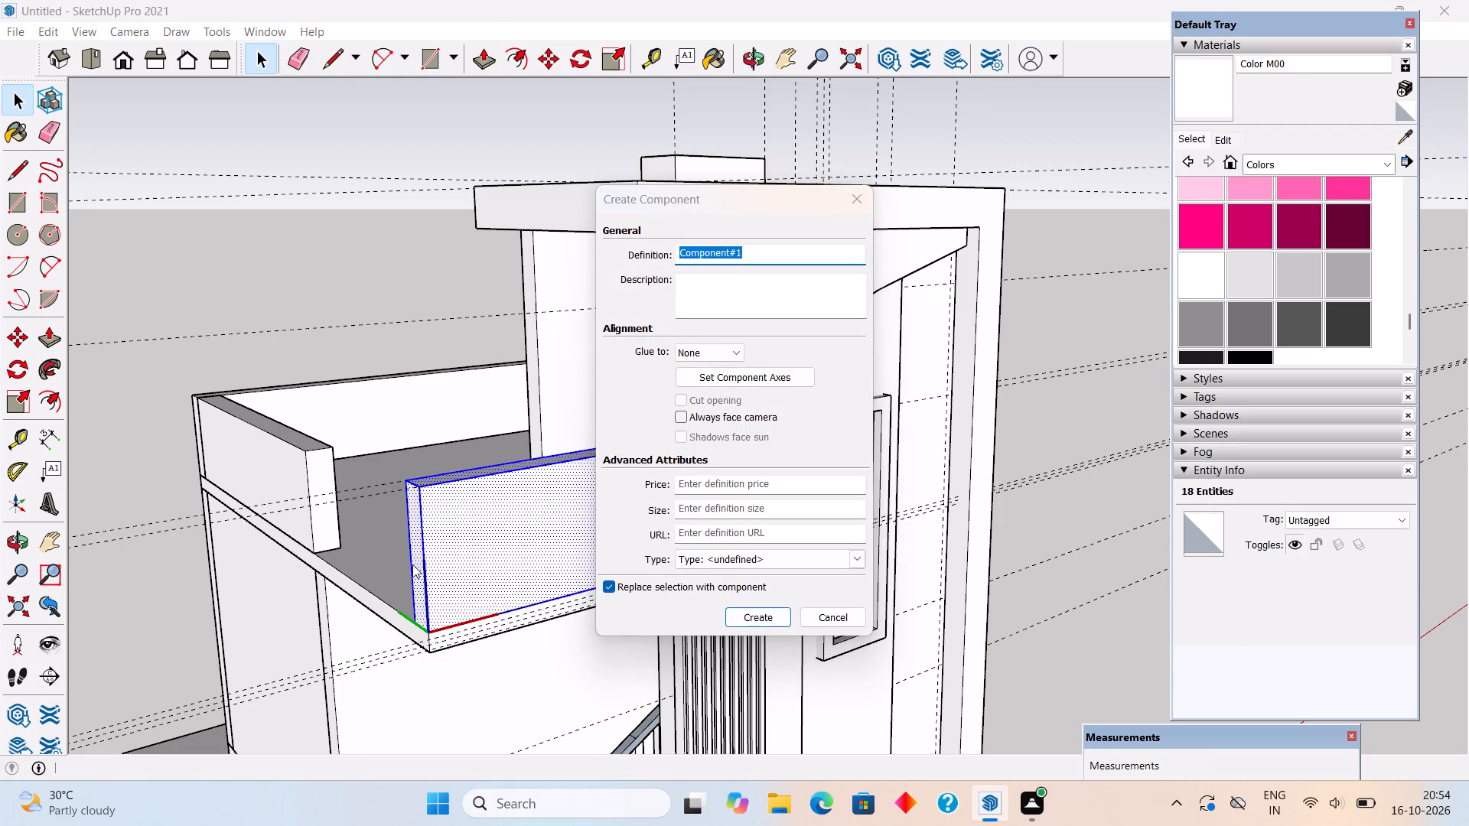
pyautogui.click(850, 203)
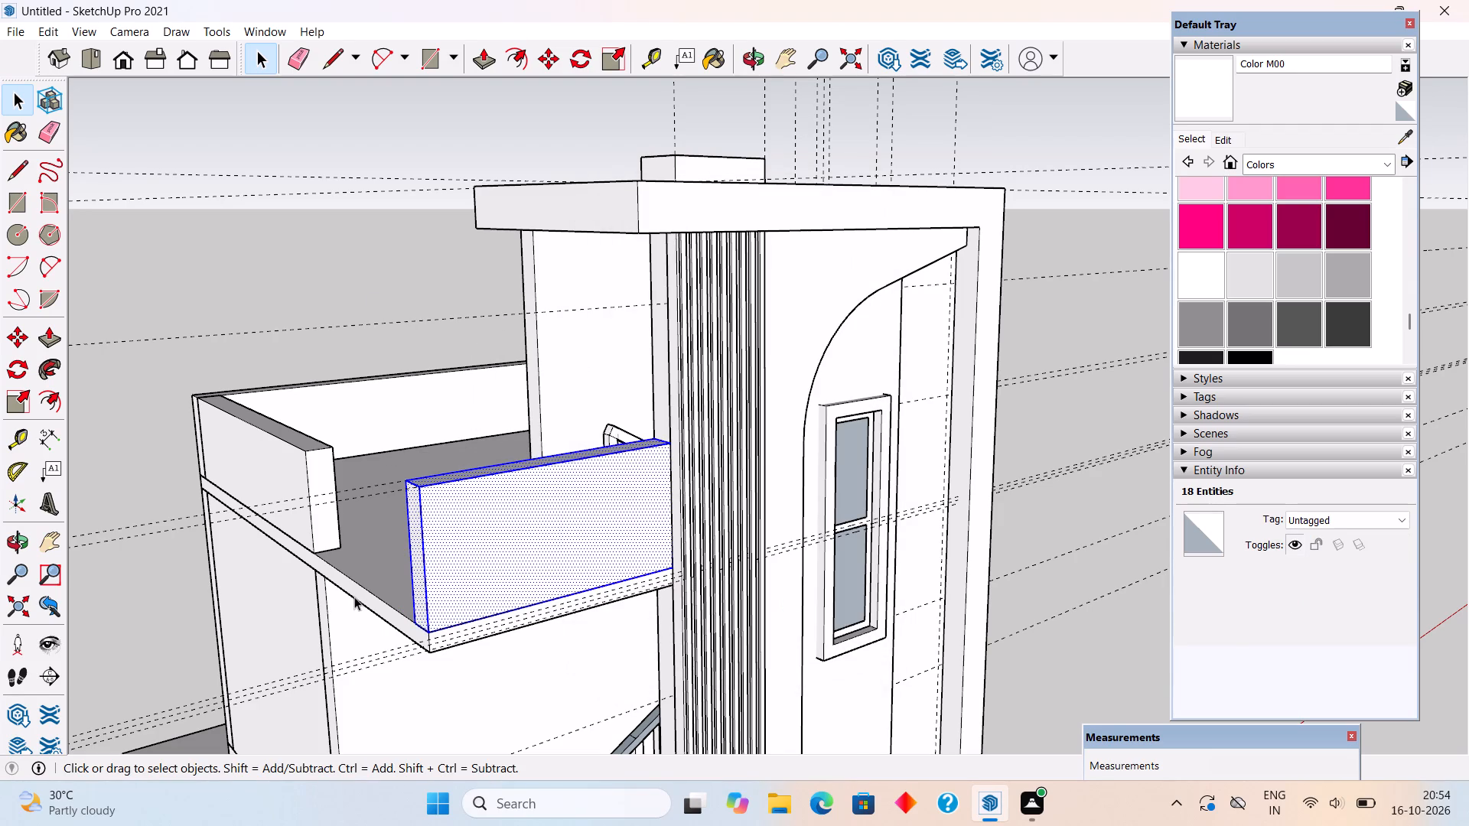
# Make the selected front parapet wall a group.
pyautogui.rightClick(441, 554)
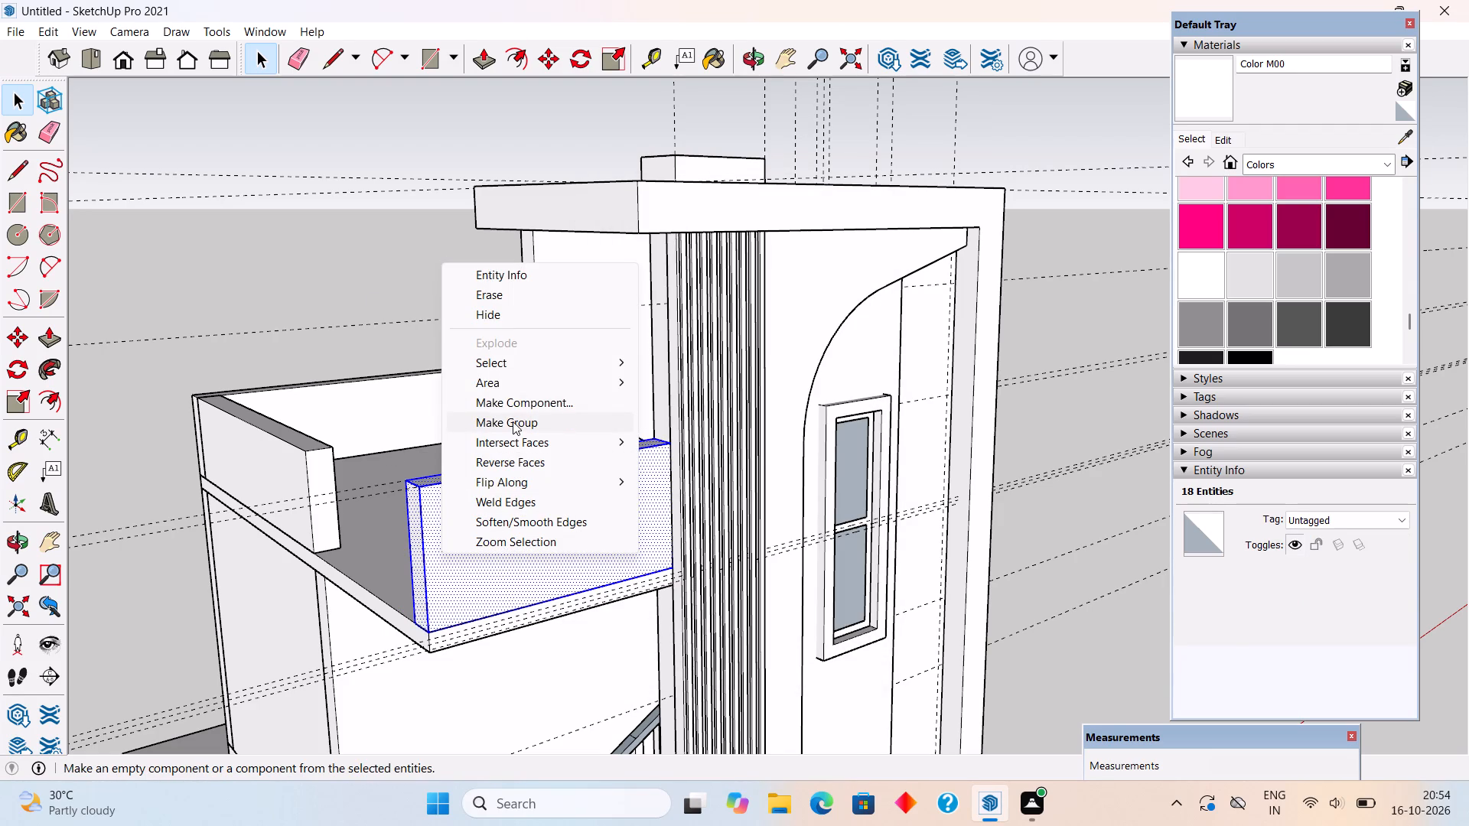
pyautogui.click(513, 421)
pyautogui.click(385, 256)
# Place a vertical guide 4' outward from the fluted column's edge, across the face of the front parapet wall.
pyautogui.moveTo(419, 606); pyautogui.dragTo(468, 536, button='middle')
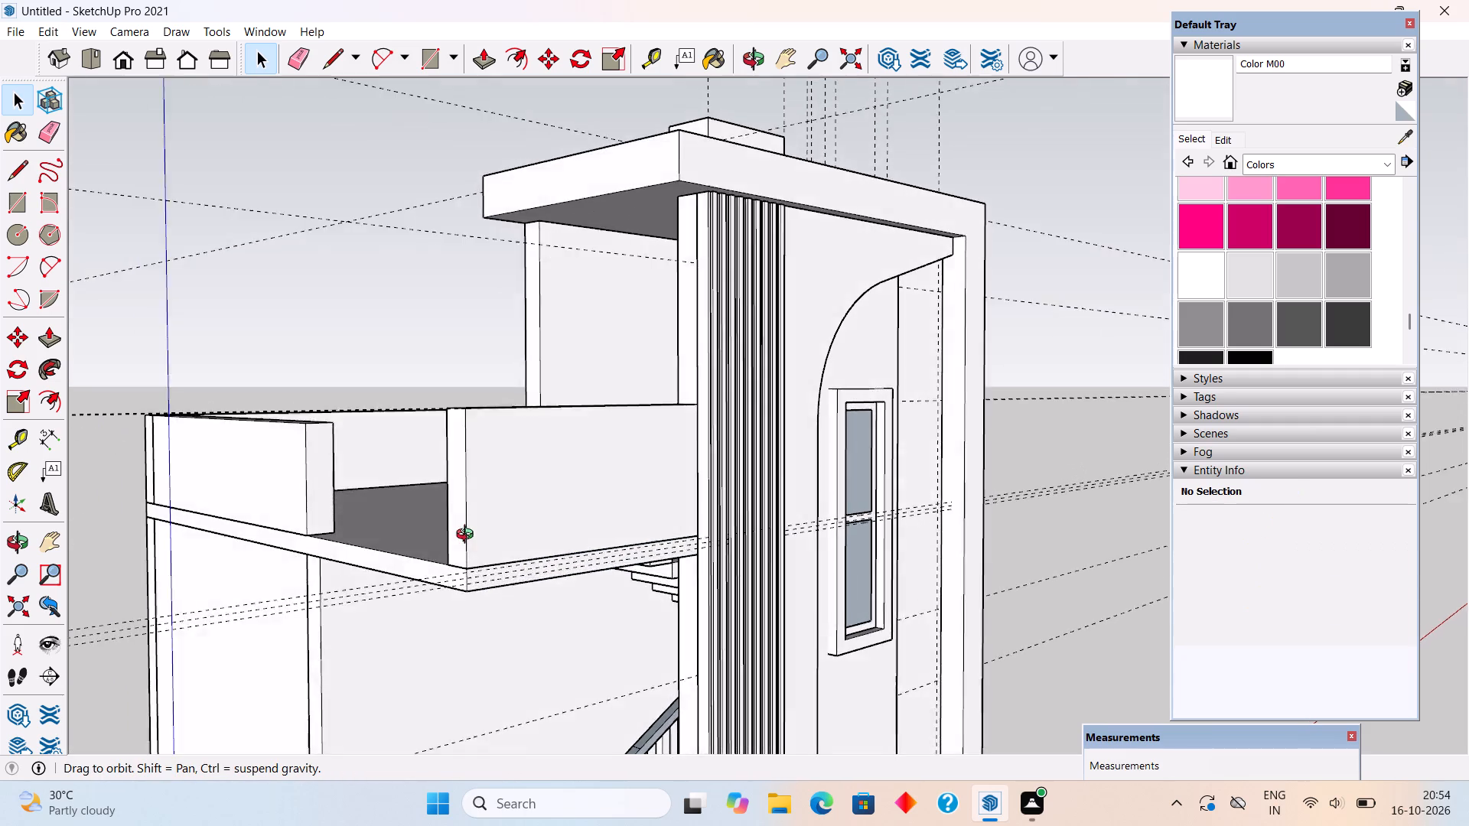
pyautogui.moveTo(468, 536); pyautogui.dragTo(284, 627, button='middle')
pyautogui.scroll(-1, 284, 627)
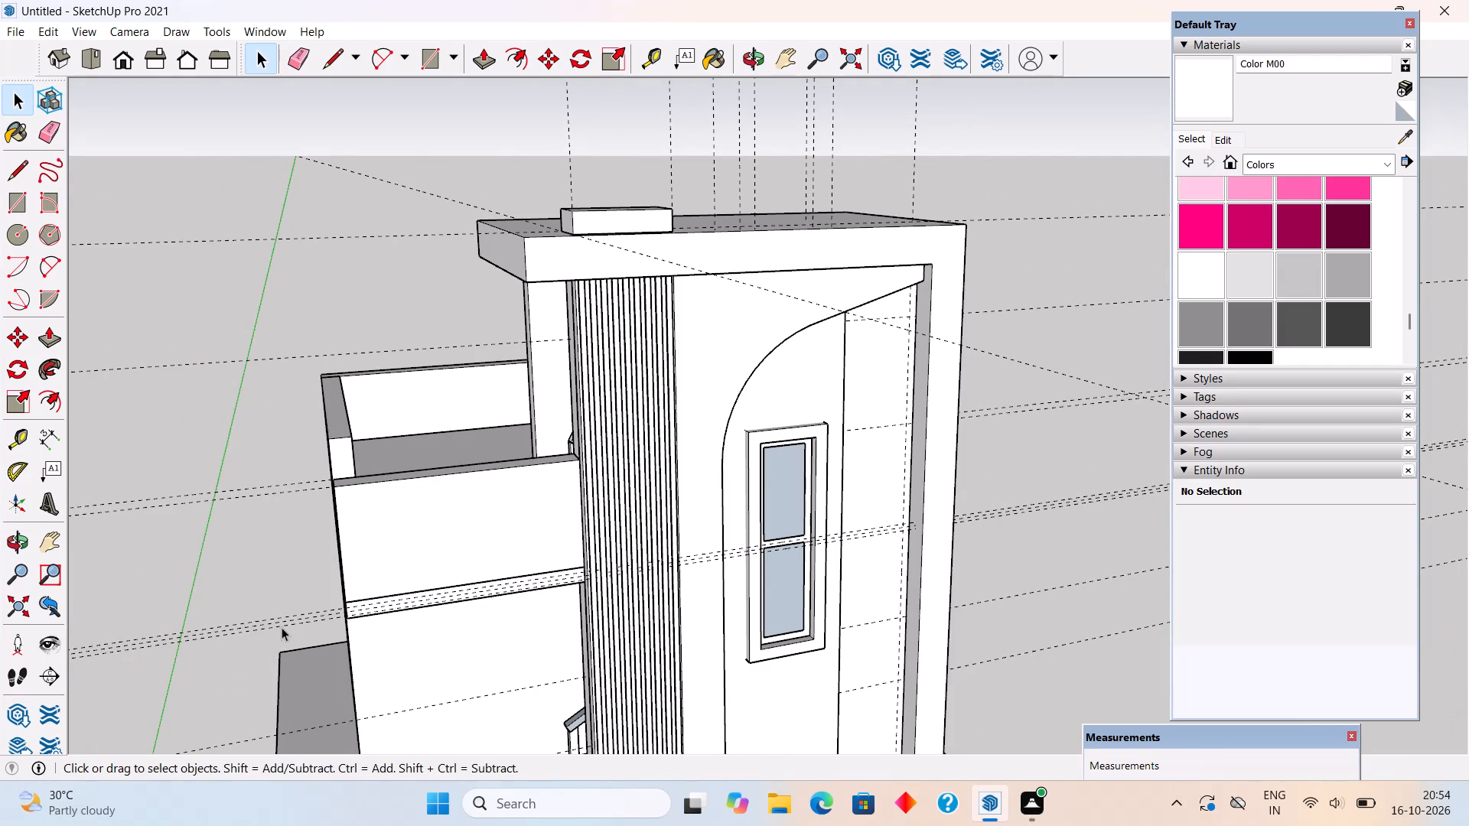
pyautogui.press('t')
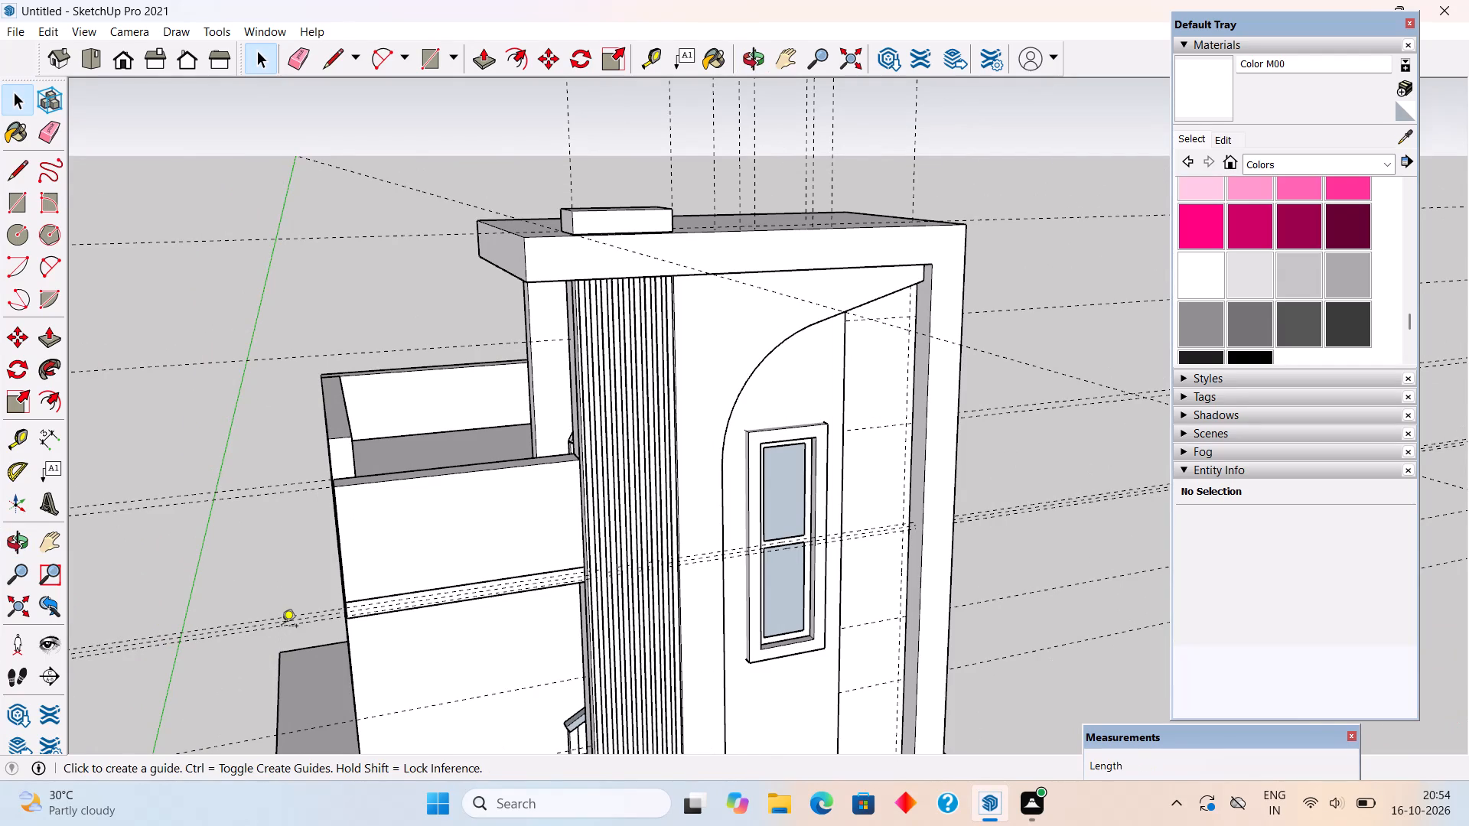
pyautogui.scroll(9, 581, 526)
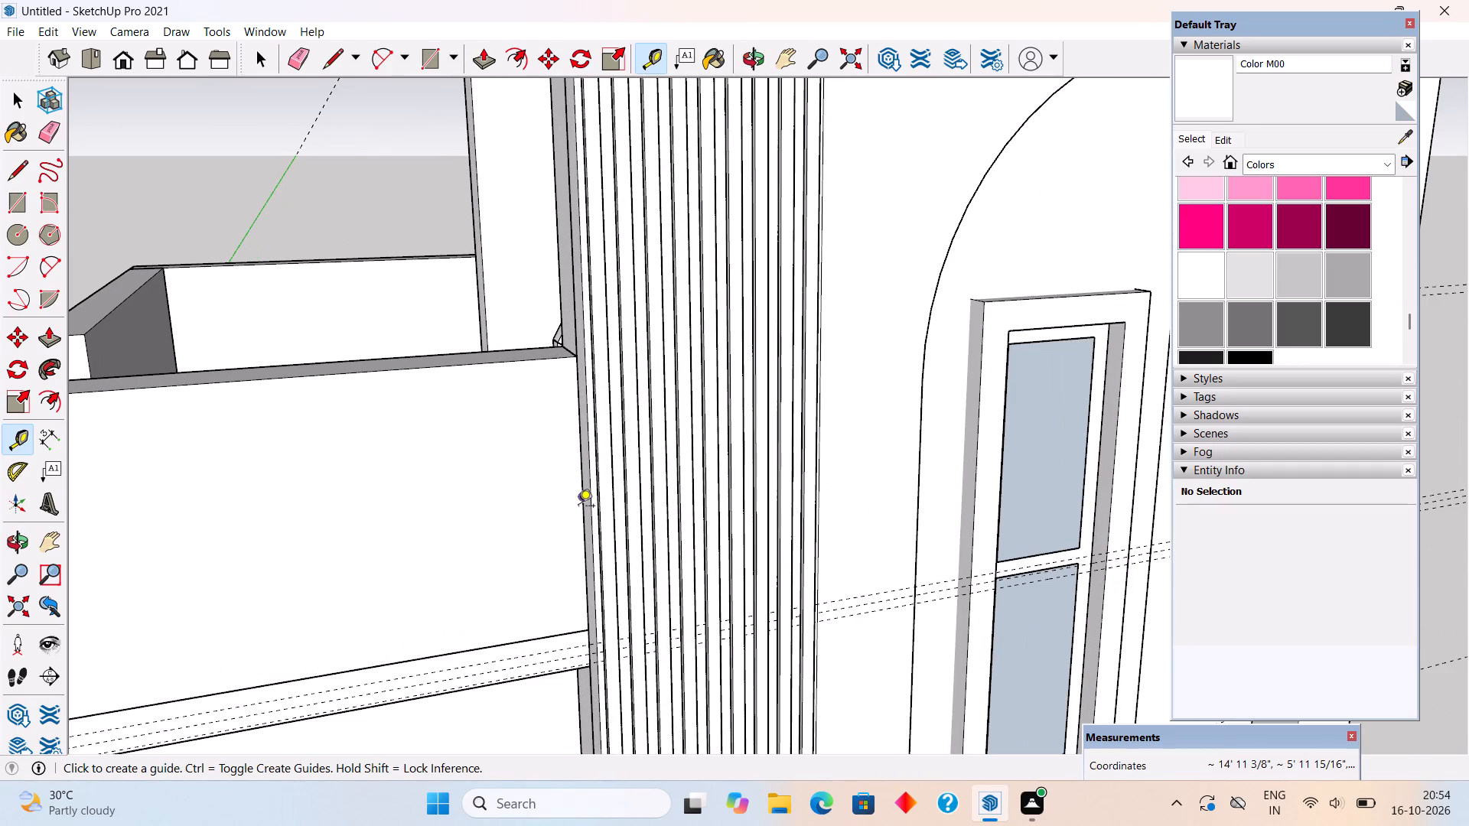
pyautogui.scroll(7, 580, 485)
pyautogui.click(579, 467)
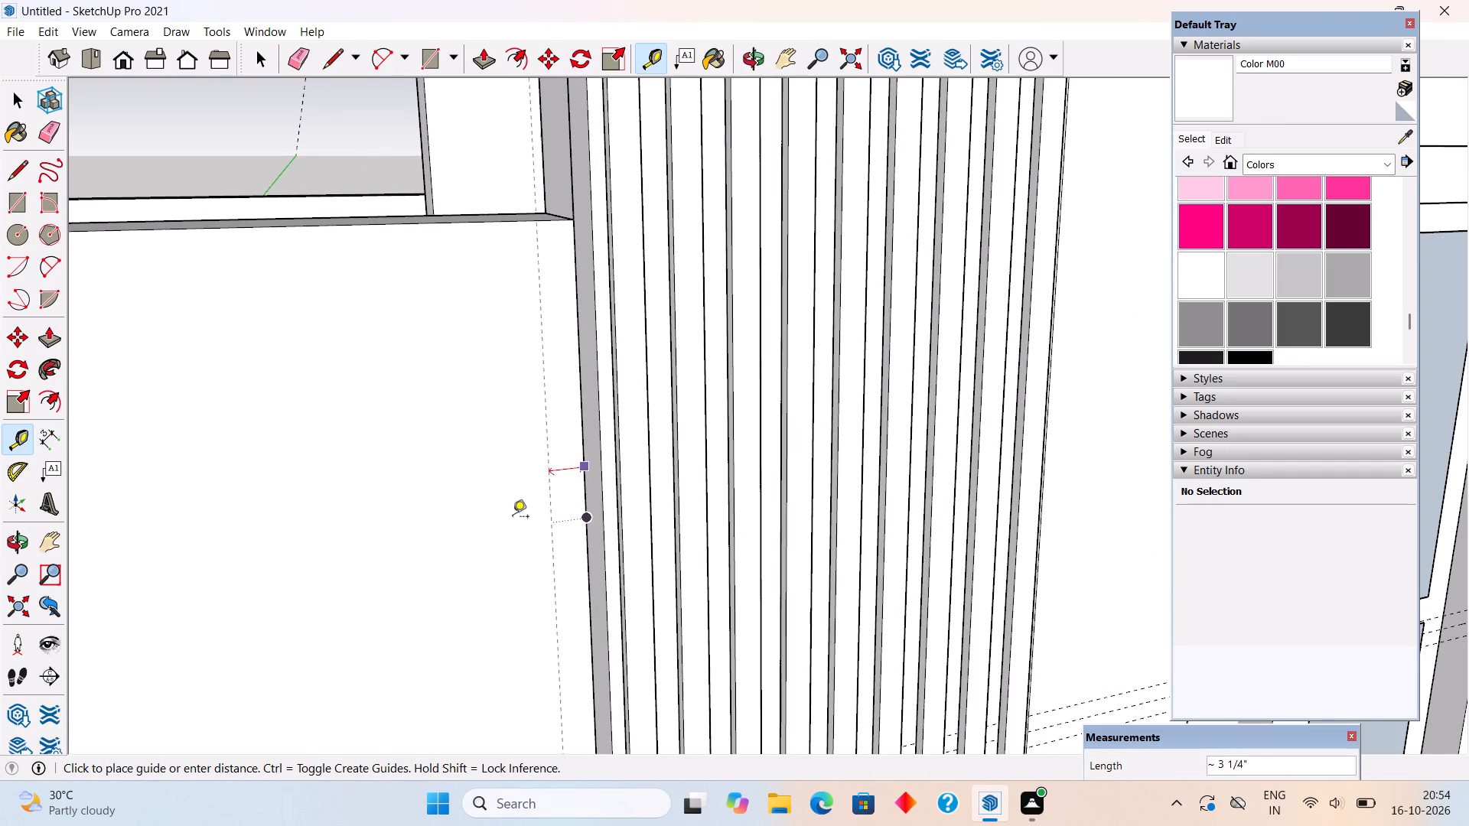
pyautogui.scroll(-18, 406, 550)
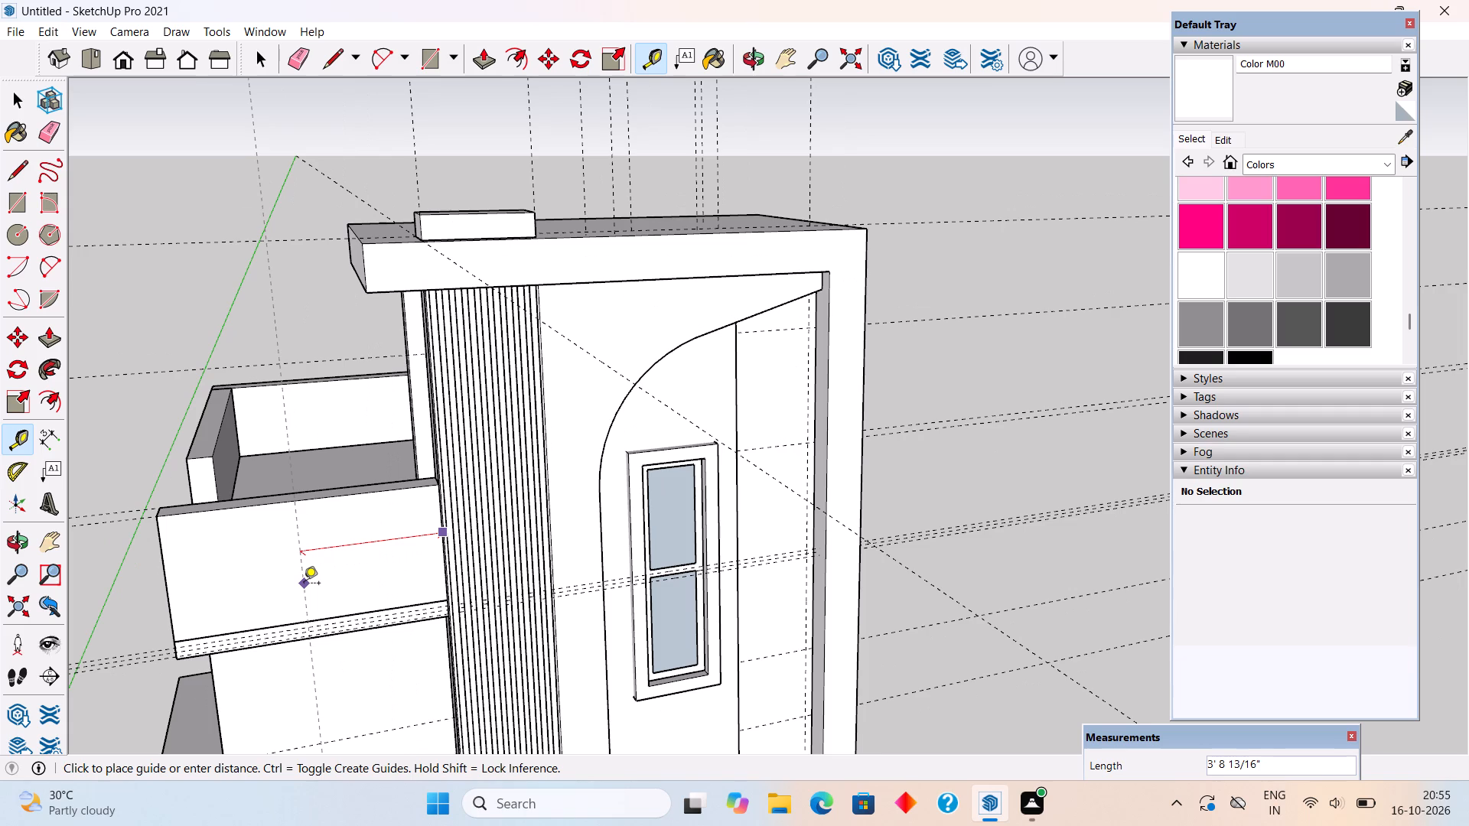
pyautogui.press('4')
pyautogui.press('Return')
pyautogui.press("'")
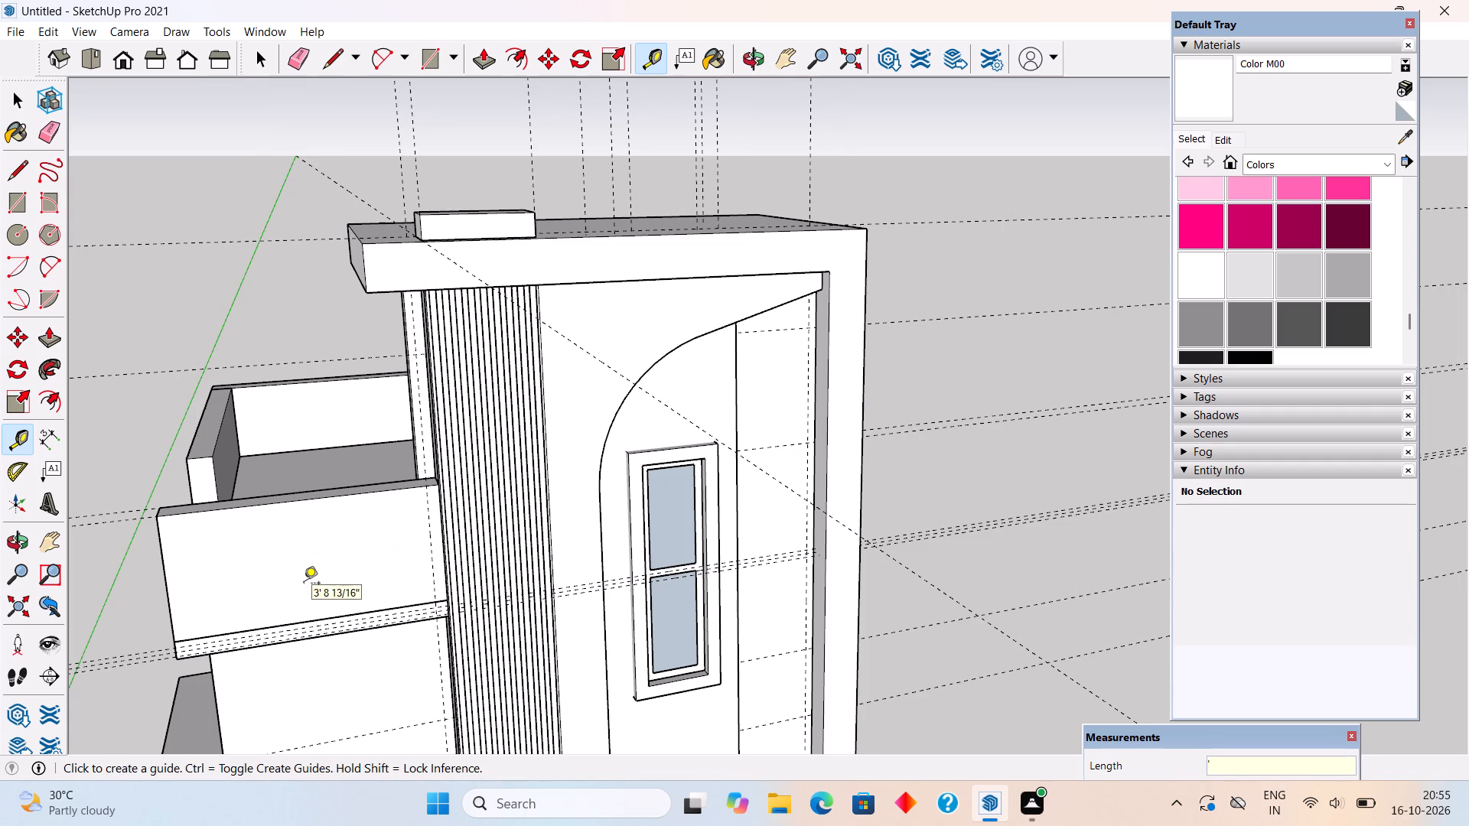
pyautogui.press('BackSpace')
pyautogui.write("4'")
pyautogui.press('Return')
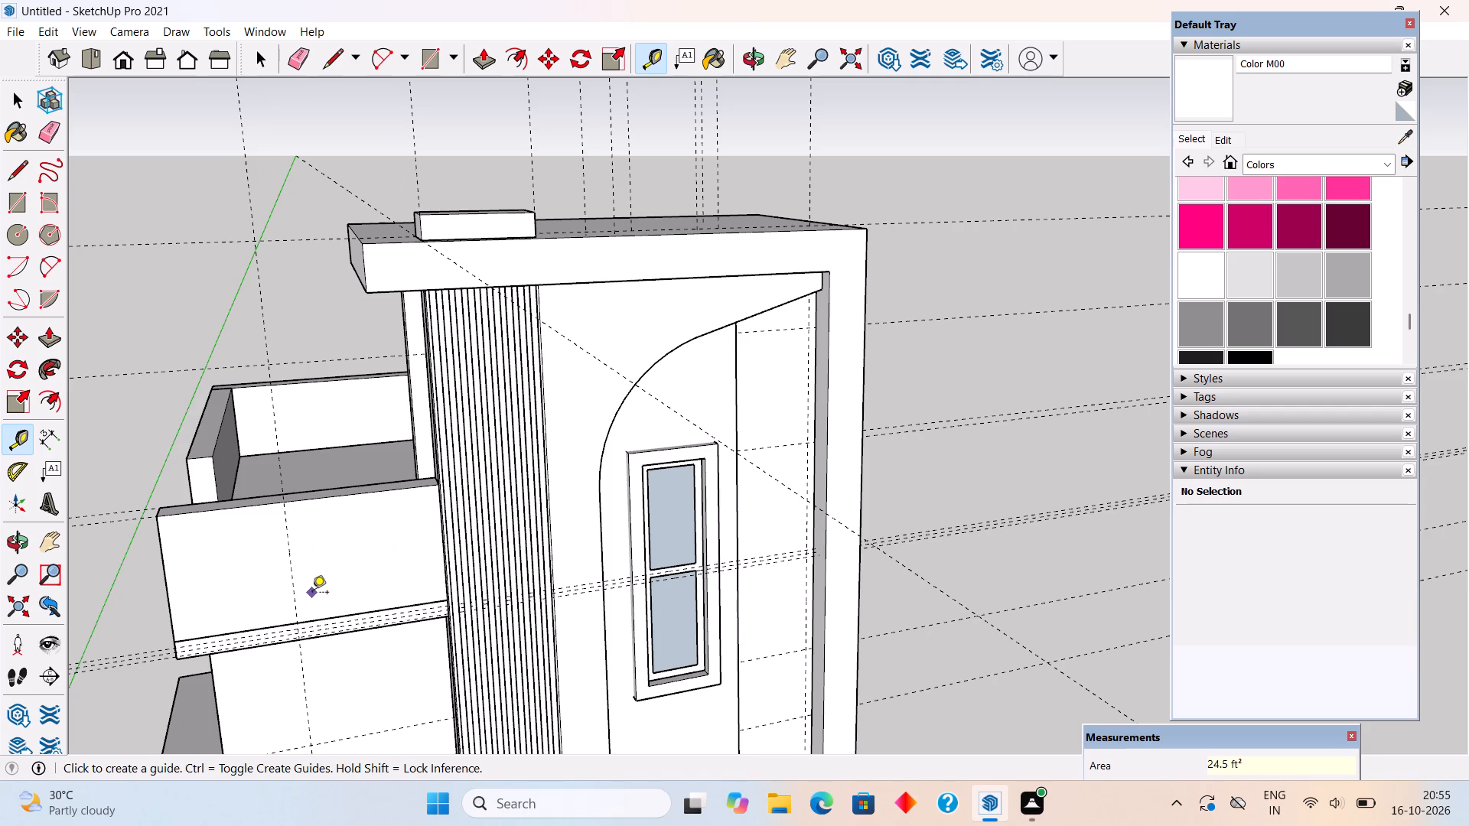
# Place a second vertical guide 4' beyond the first one, further away from the fluted column.
pyautogui.scroll(-3, 303, 600)
pyautogui.scroll(3, 158, 650)
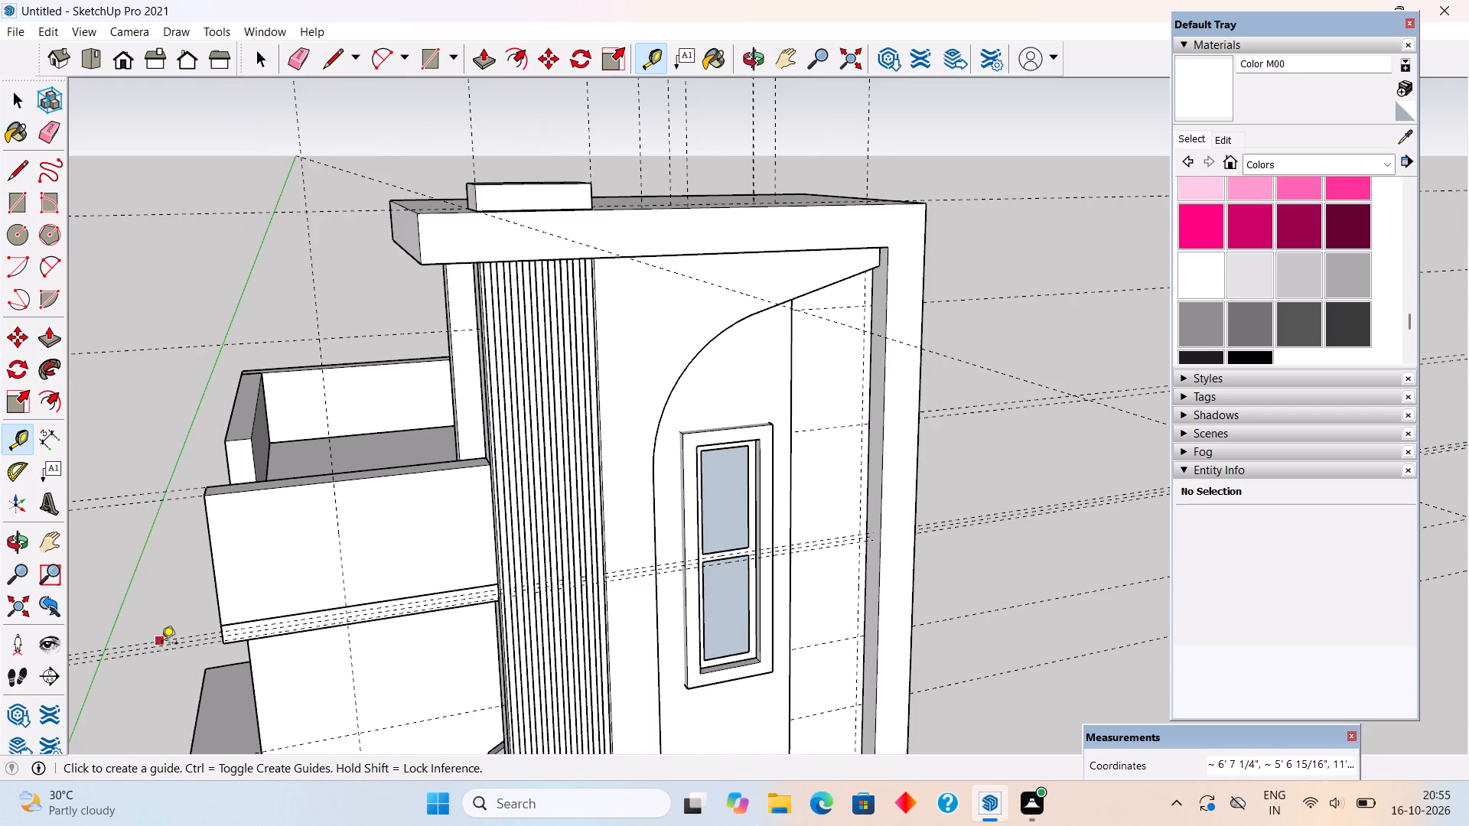
pyautogui.moveTo(230, 590); pyautogui.dragTo(295, 501, button='middle')
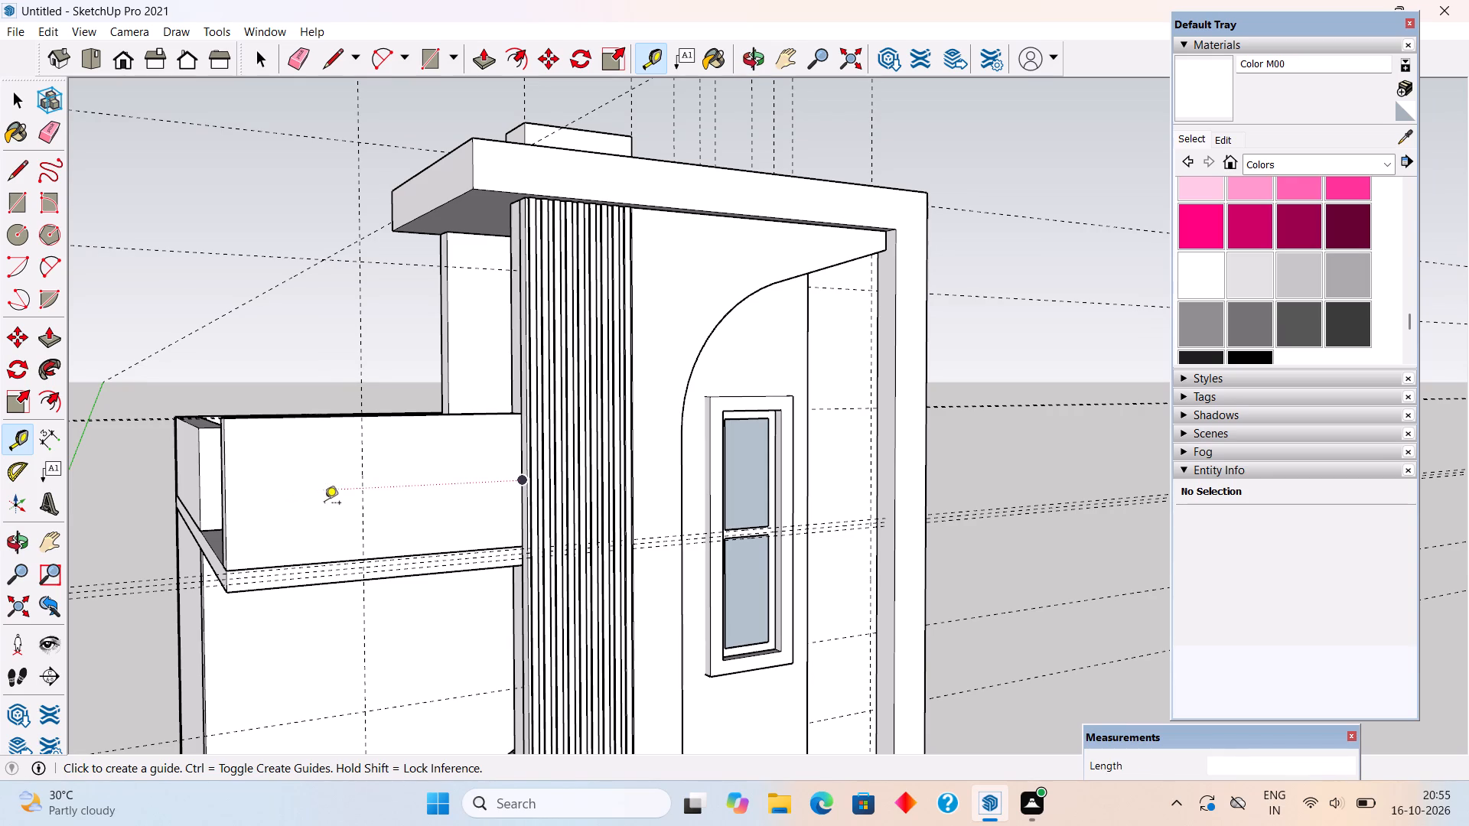
pyautogui.click(366, 514)
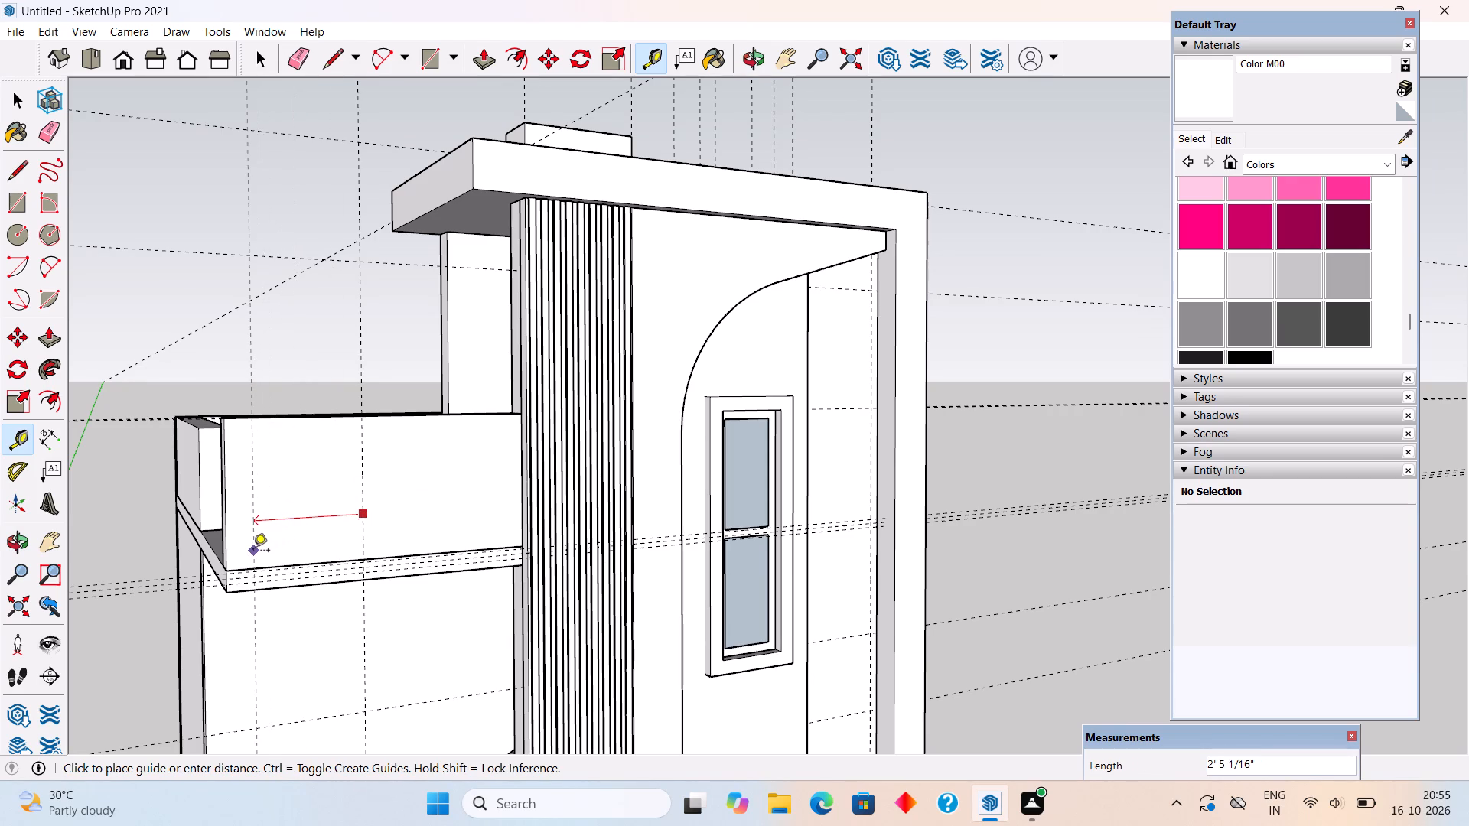
pyautogui.write("4'")
pyautogui.press('Return')
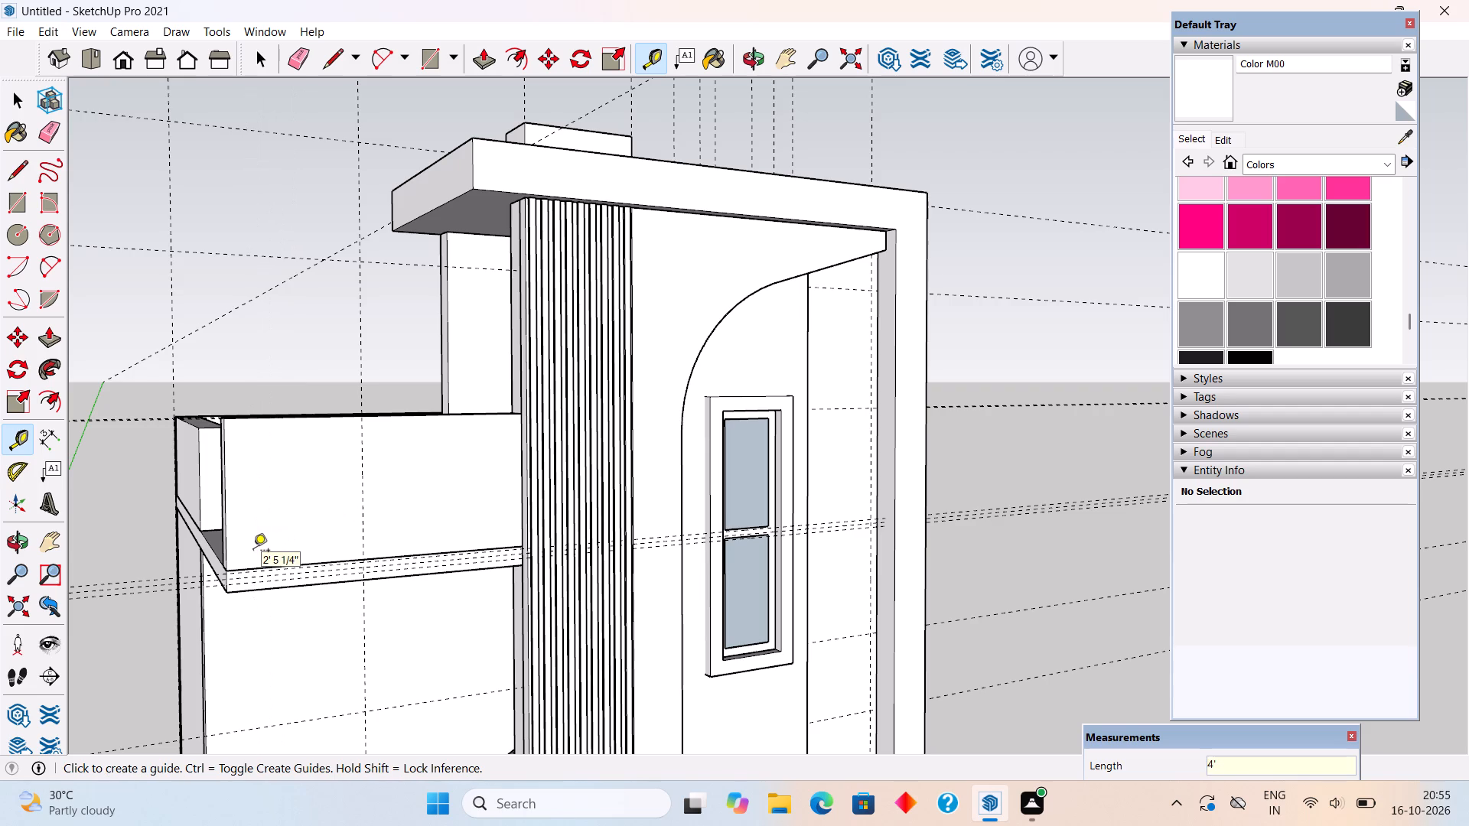
# Place a third vertical guide 6' beyond the second one, further out past the terrace corner.
pyautogui.scroll(-10, 253, 551)
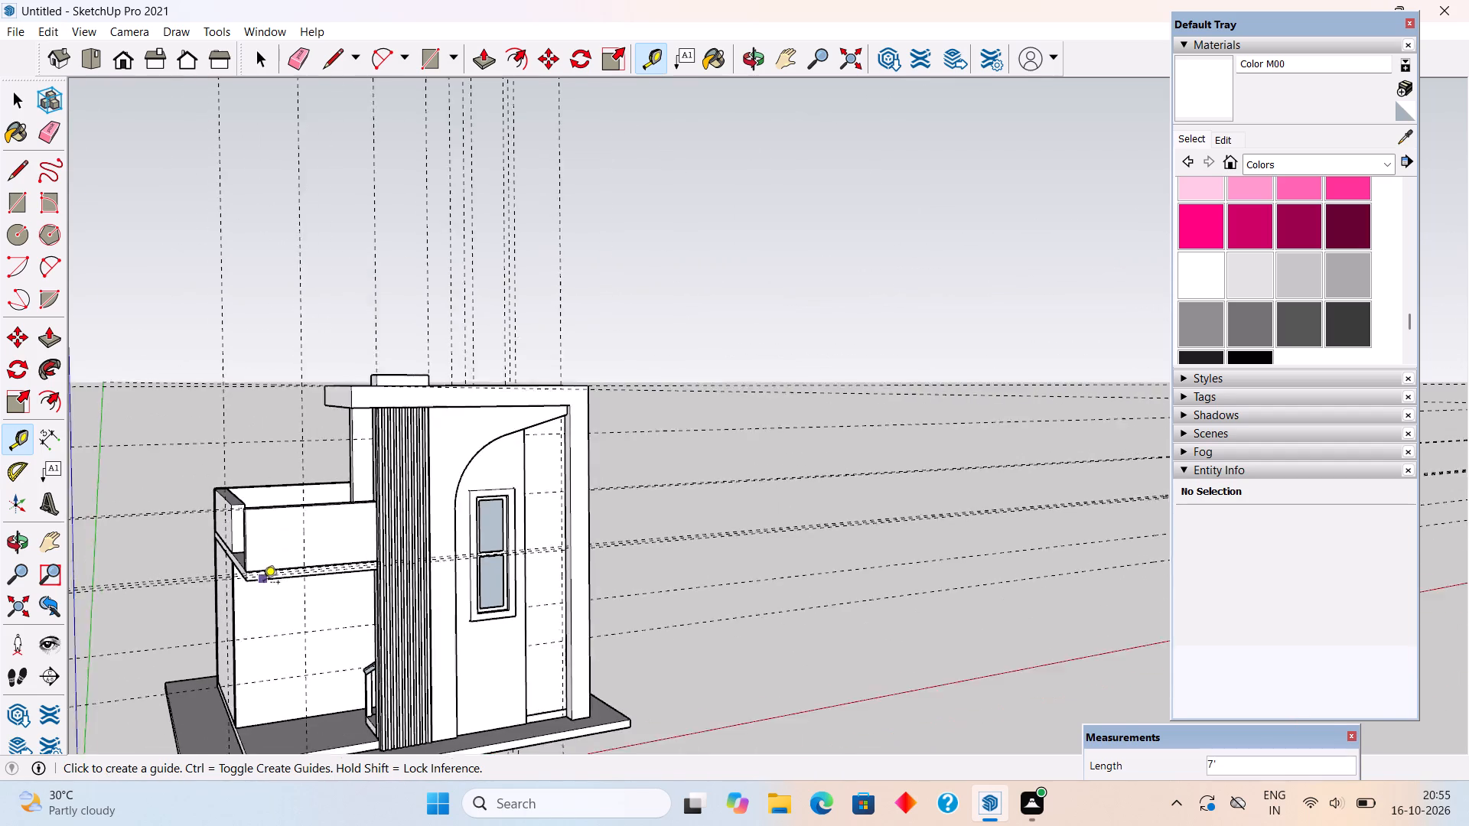
pyautogui.scroll(-4, 263, 584)
pyautogui.scroll(1, 235, 707)
pyautogui.moveTo(225, 711); pyautogui.dragTo(148, 740, button='middle')
pyautogui.scroll(4, 187, 533)
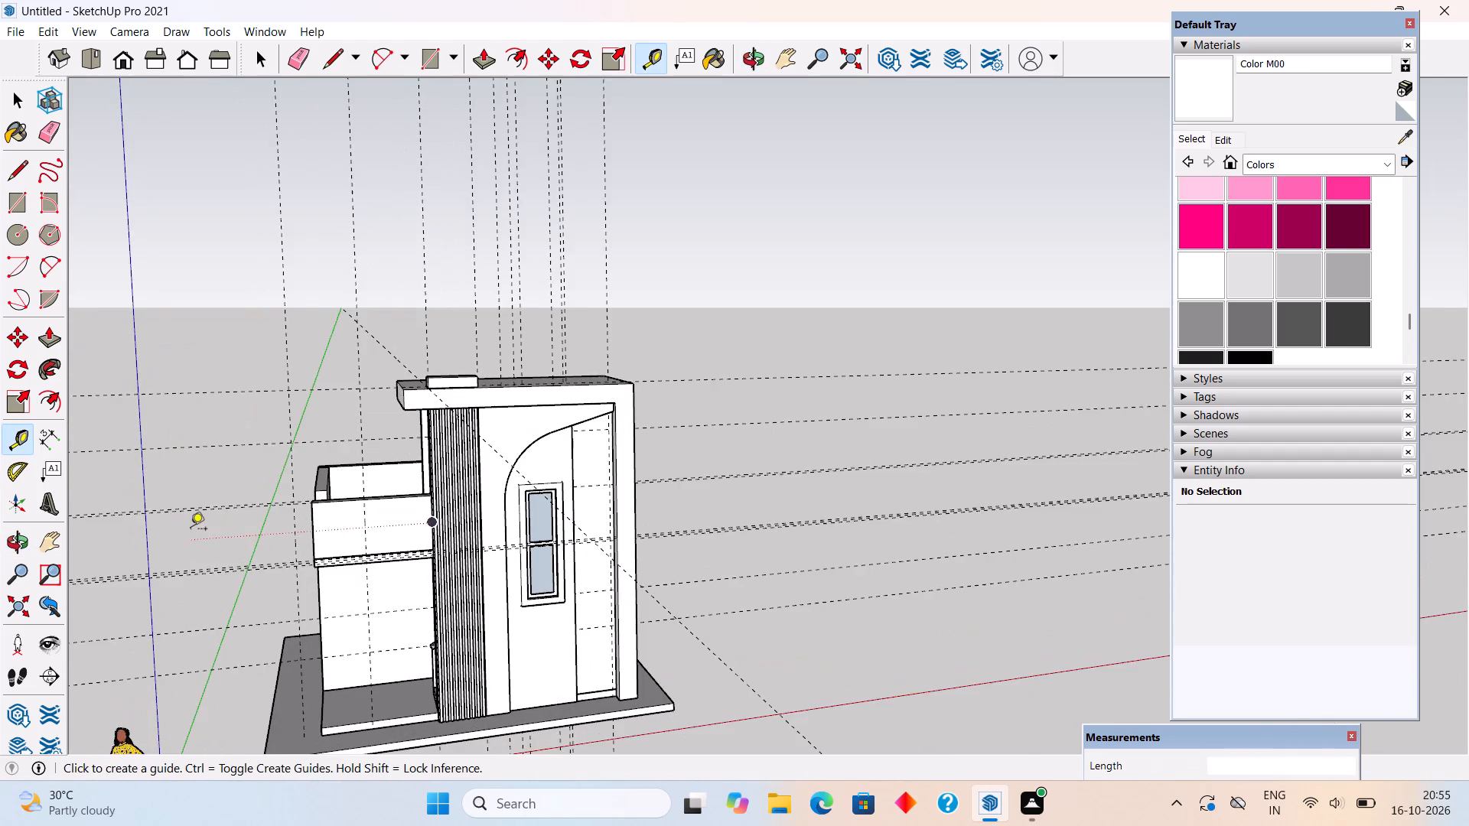
pyautogui.scroll(4, 204, 537)
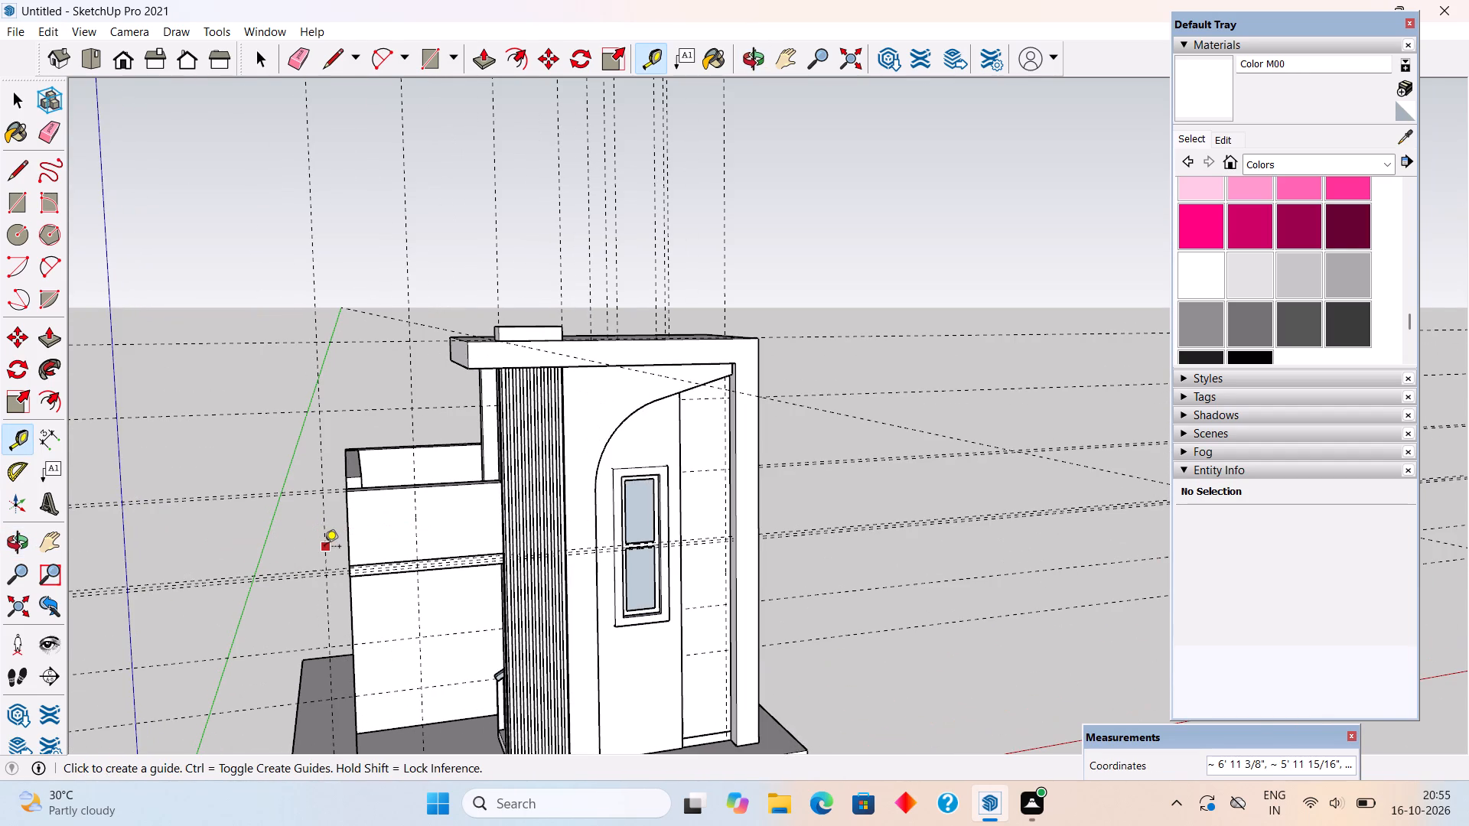
pyautogui.click(324, 548)
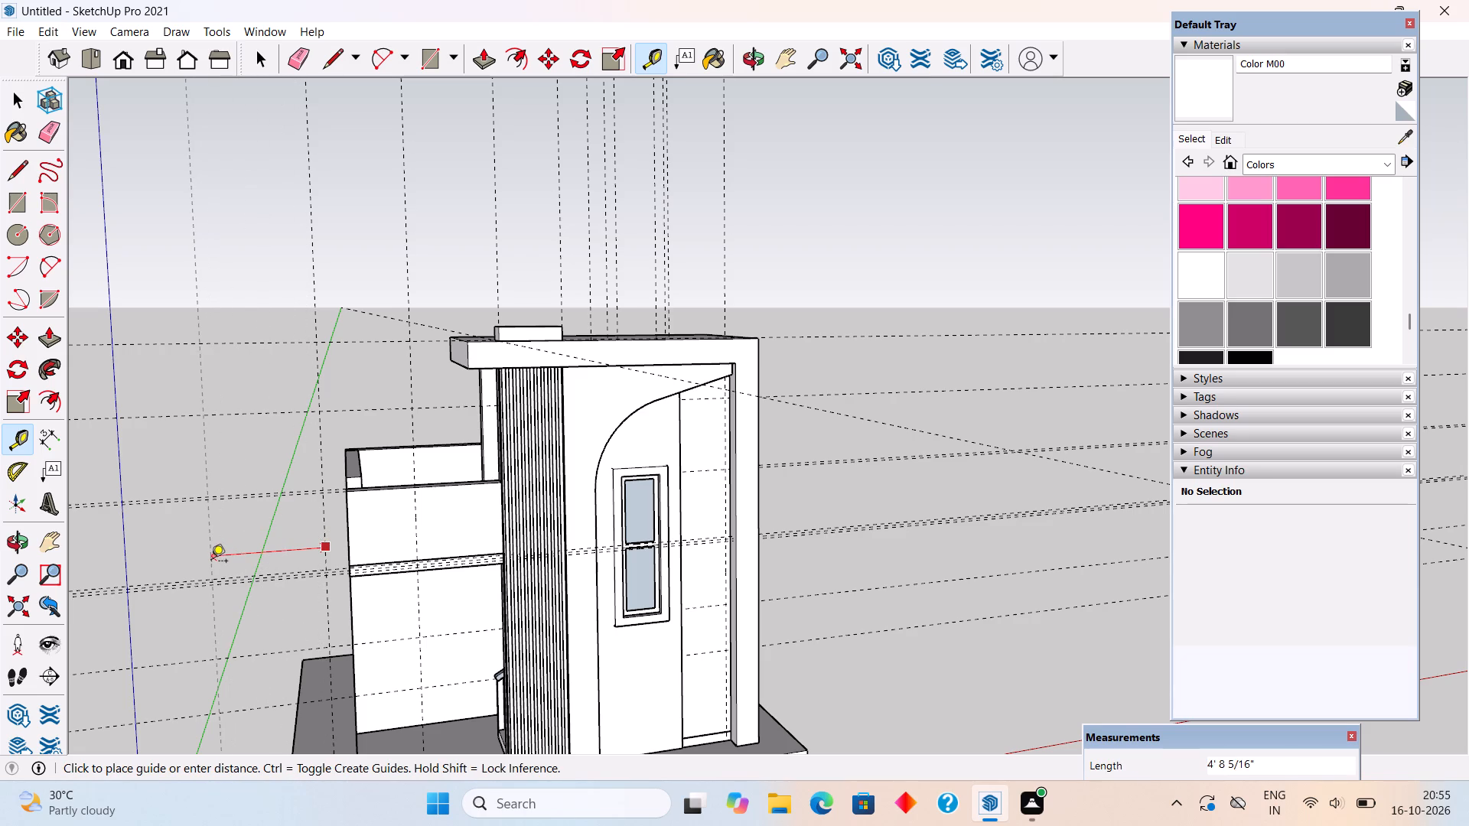
pyautogui.write("6'")
pyautogui.press('Return')
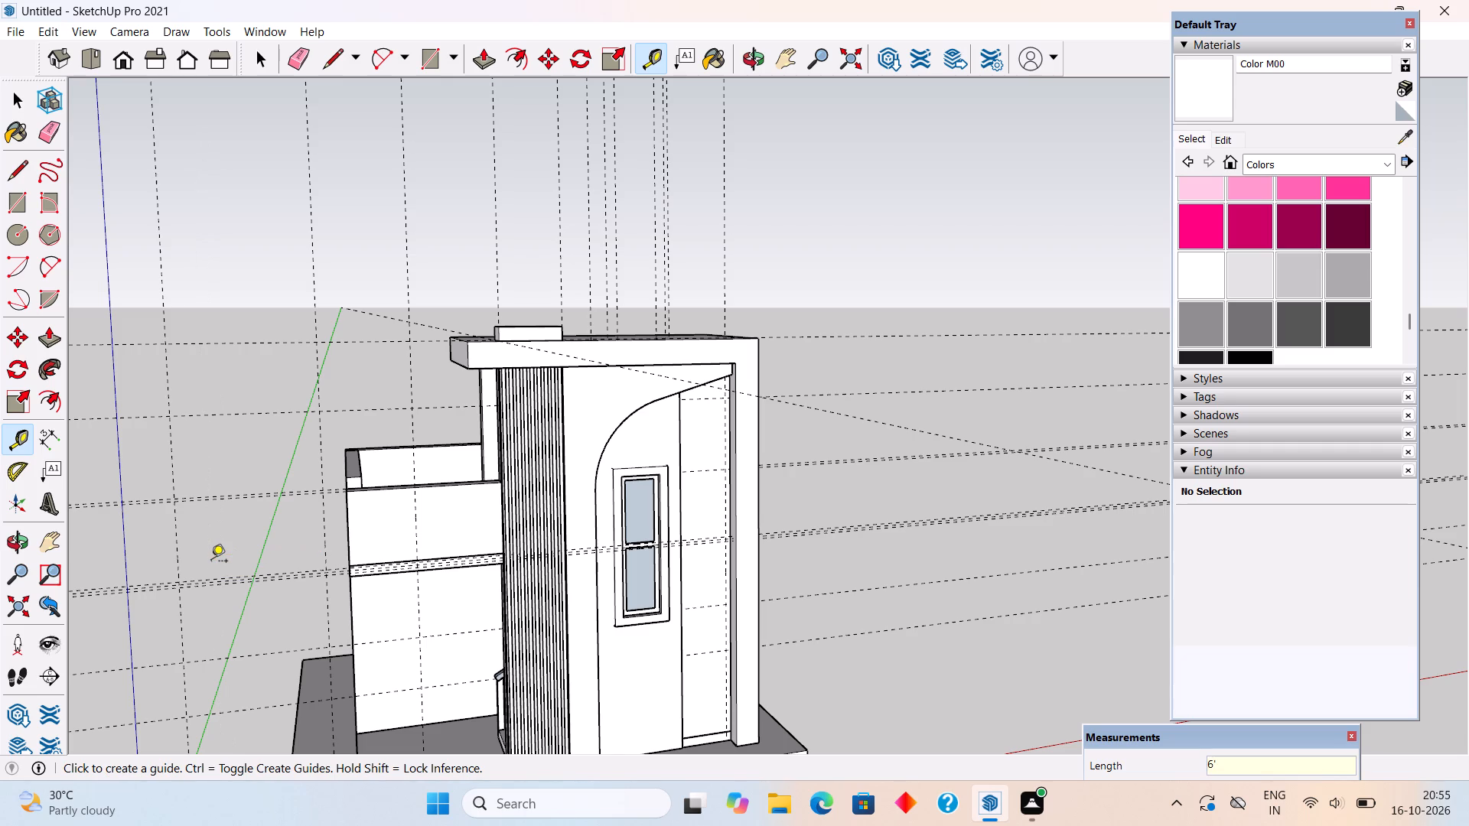
pyautogui.press('space')
# Inside the parapet group, Push/Pull the wall's free end face 7' outward to the outermost guide.
pyautogui.moveTo(247, 551); pyautogui.dragTo(500, 539, button='middle')
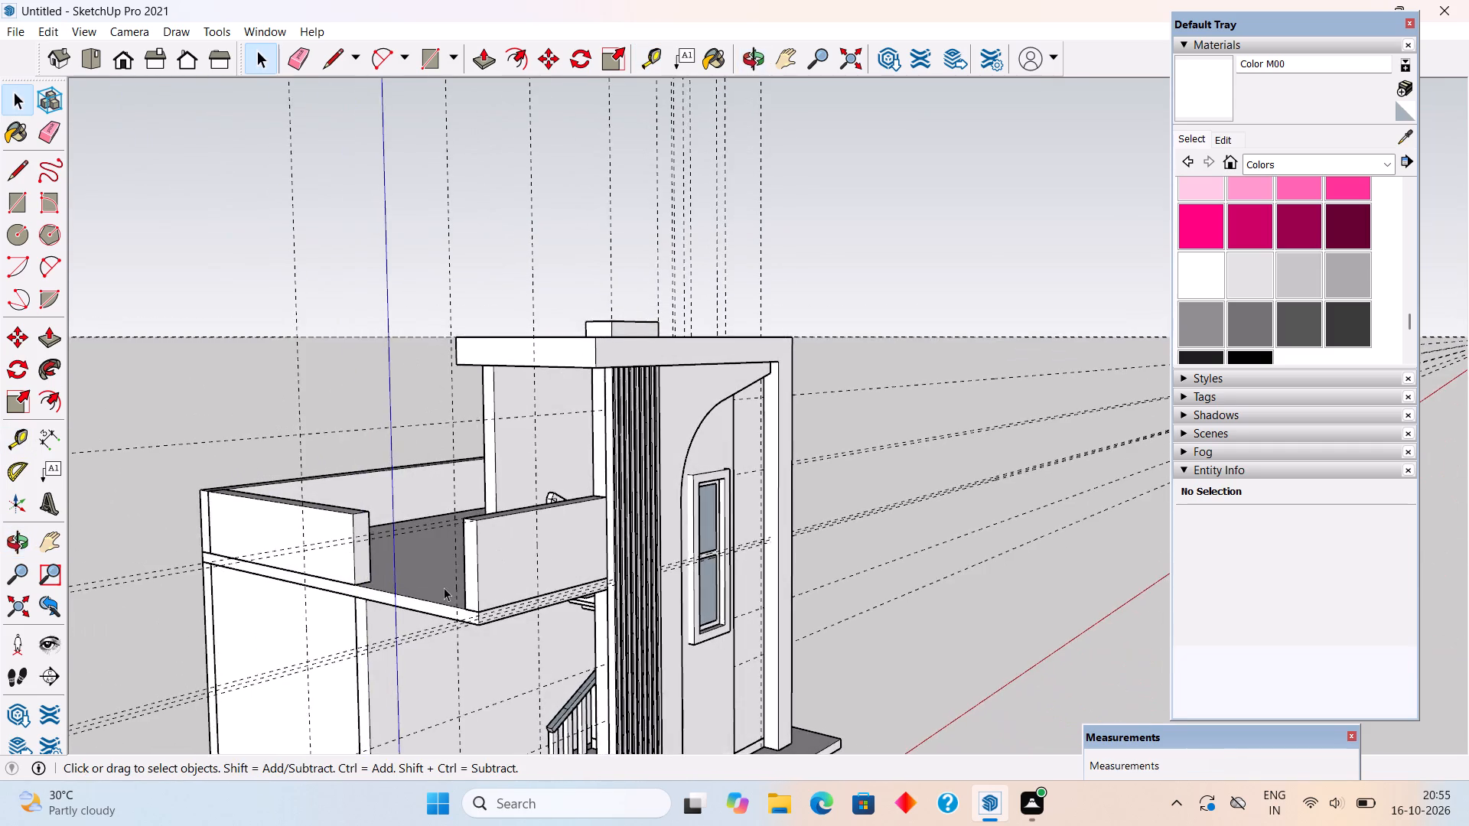
pyautogui.scroll(4, 444, 587)
pyautogui.tripleClick(486, 563)
pyautogui.press('p')
pyautogui.click(487, 563)
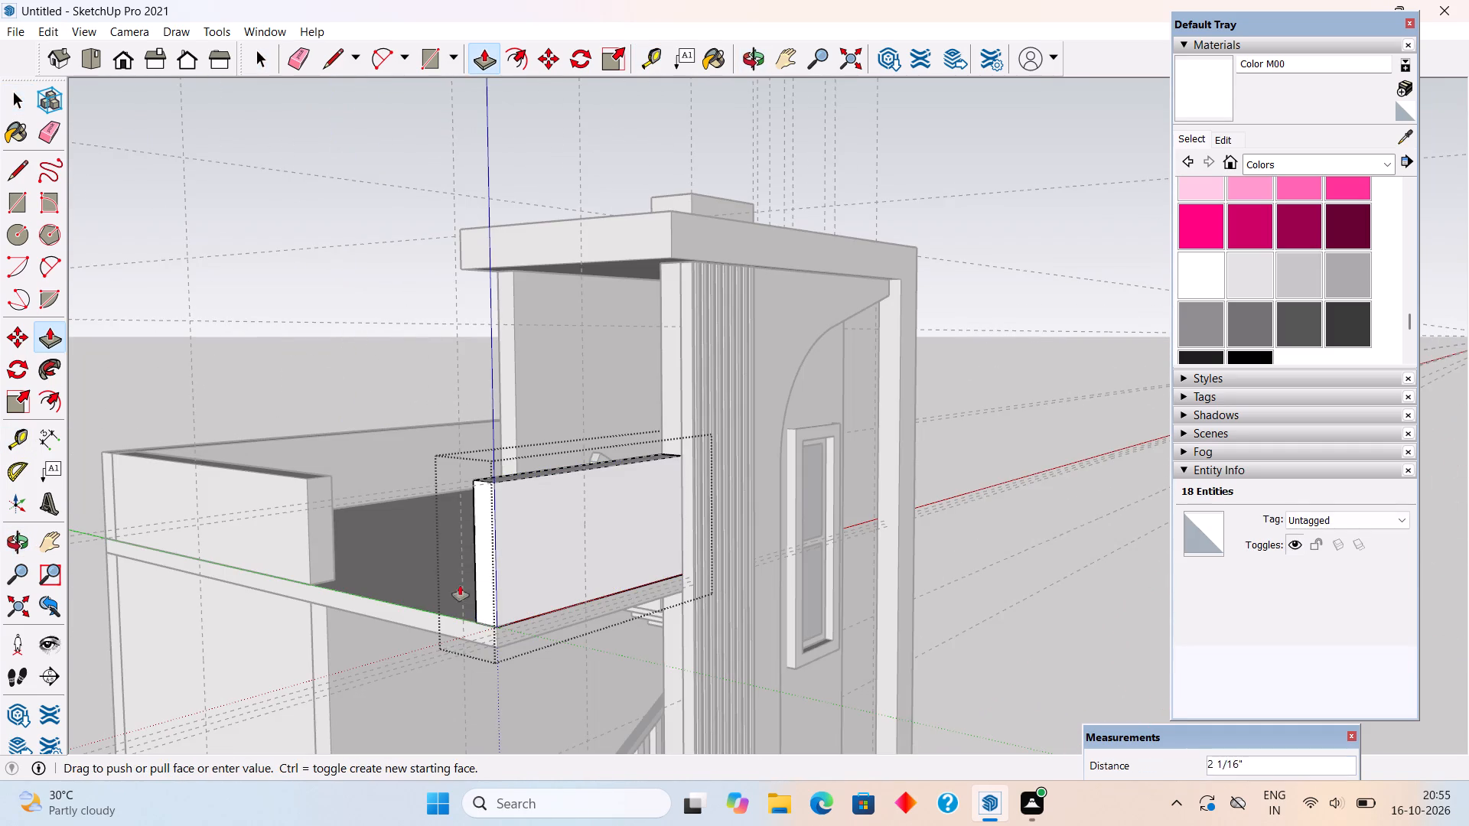
pyautogui.click(201, 651)
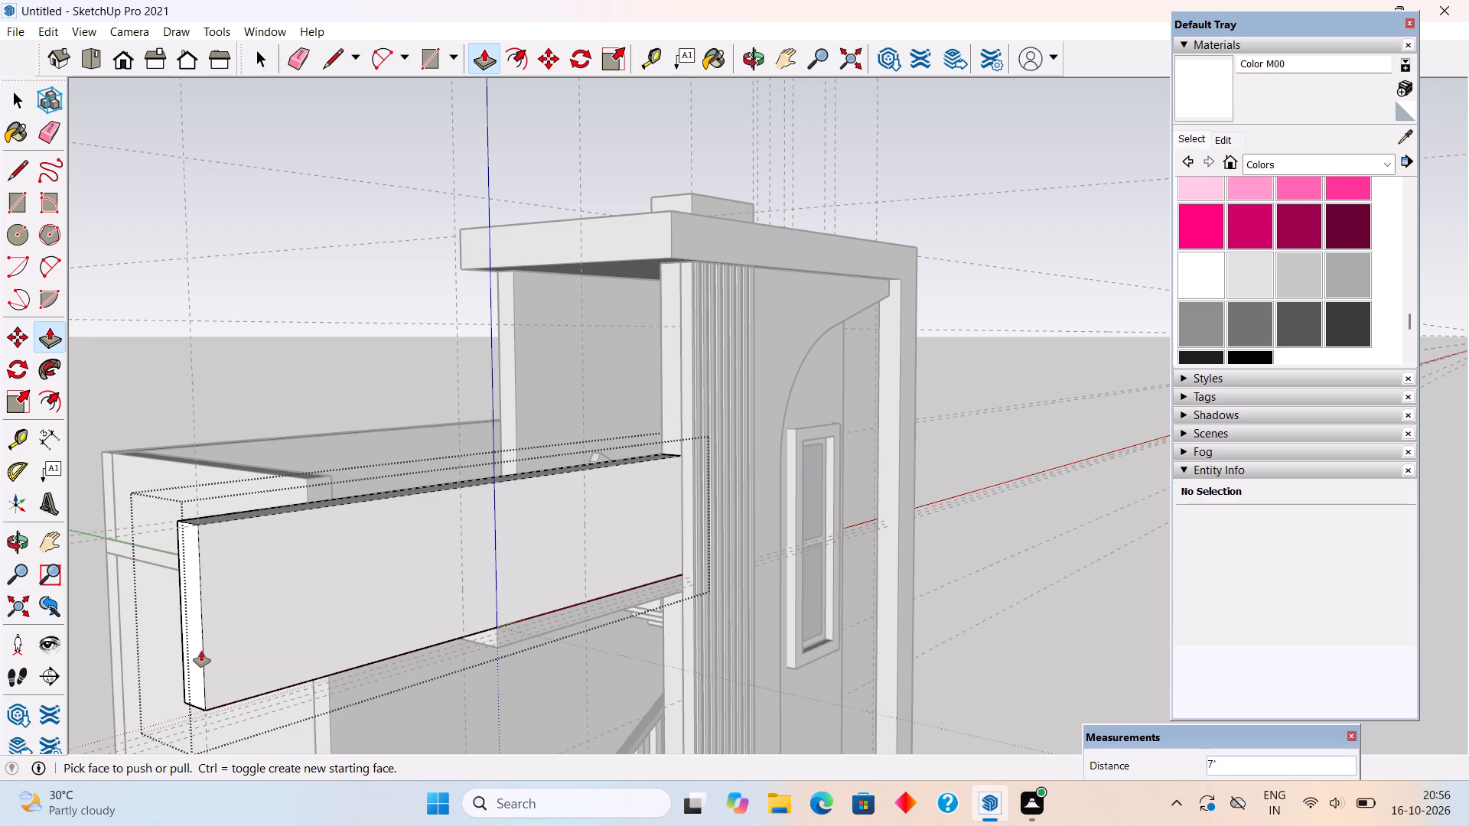
pyautogui.press('space')
pyautogui.click(262, 411)
# Inside the terrace slab group, Push/Pull the slab's open side face 7' outward, flush with the end of the front parapet.
pyautogui.moveTo(295, 554); pyautogui.dragTo(269, 407, button='middle')
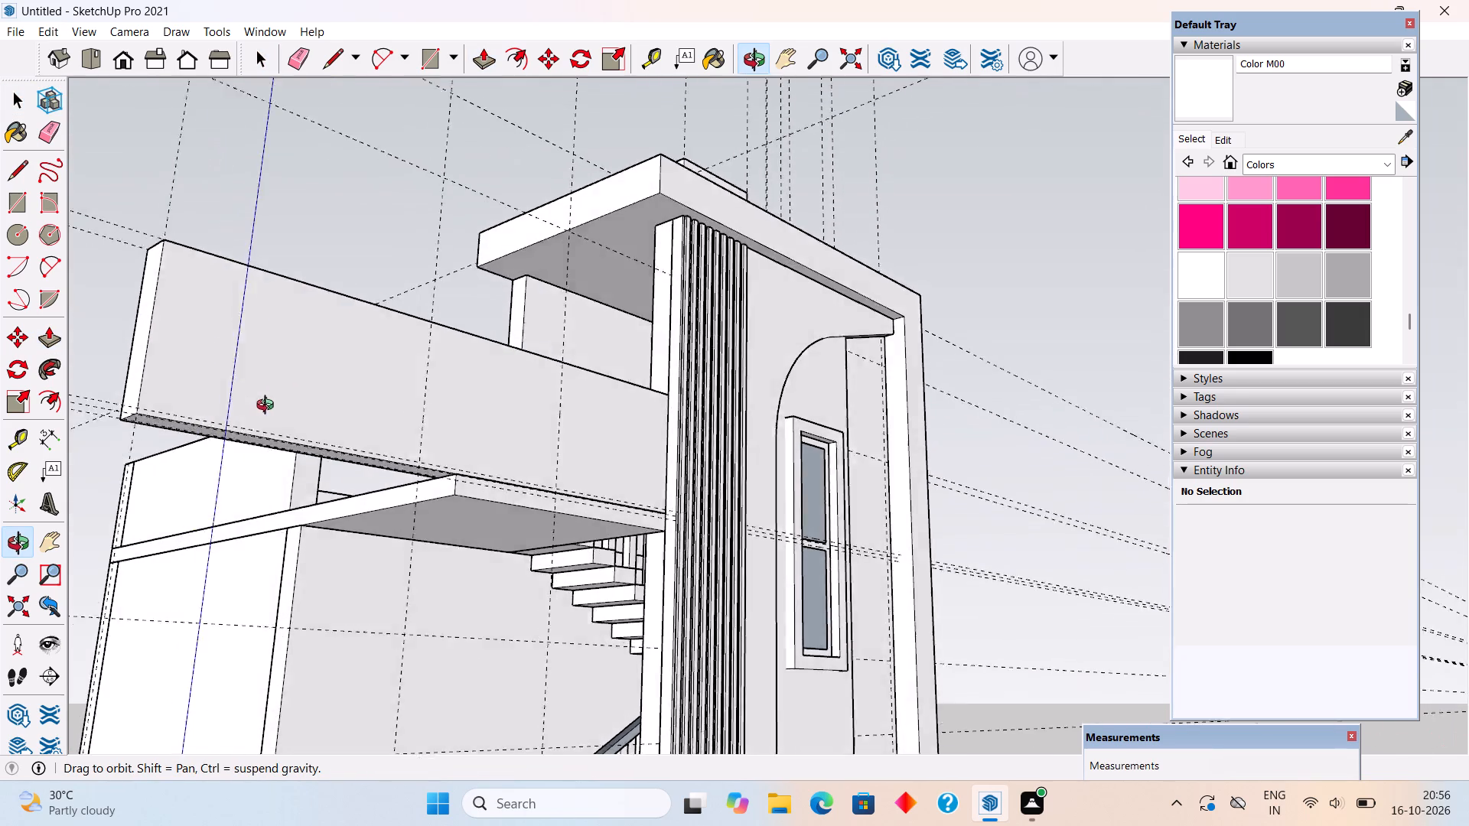
pyautogui.moveTo(269, 407); pyautogui.dragTo(662, 514, button='middle')
pyautogui.scroll(-4, 662, 514)
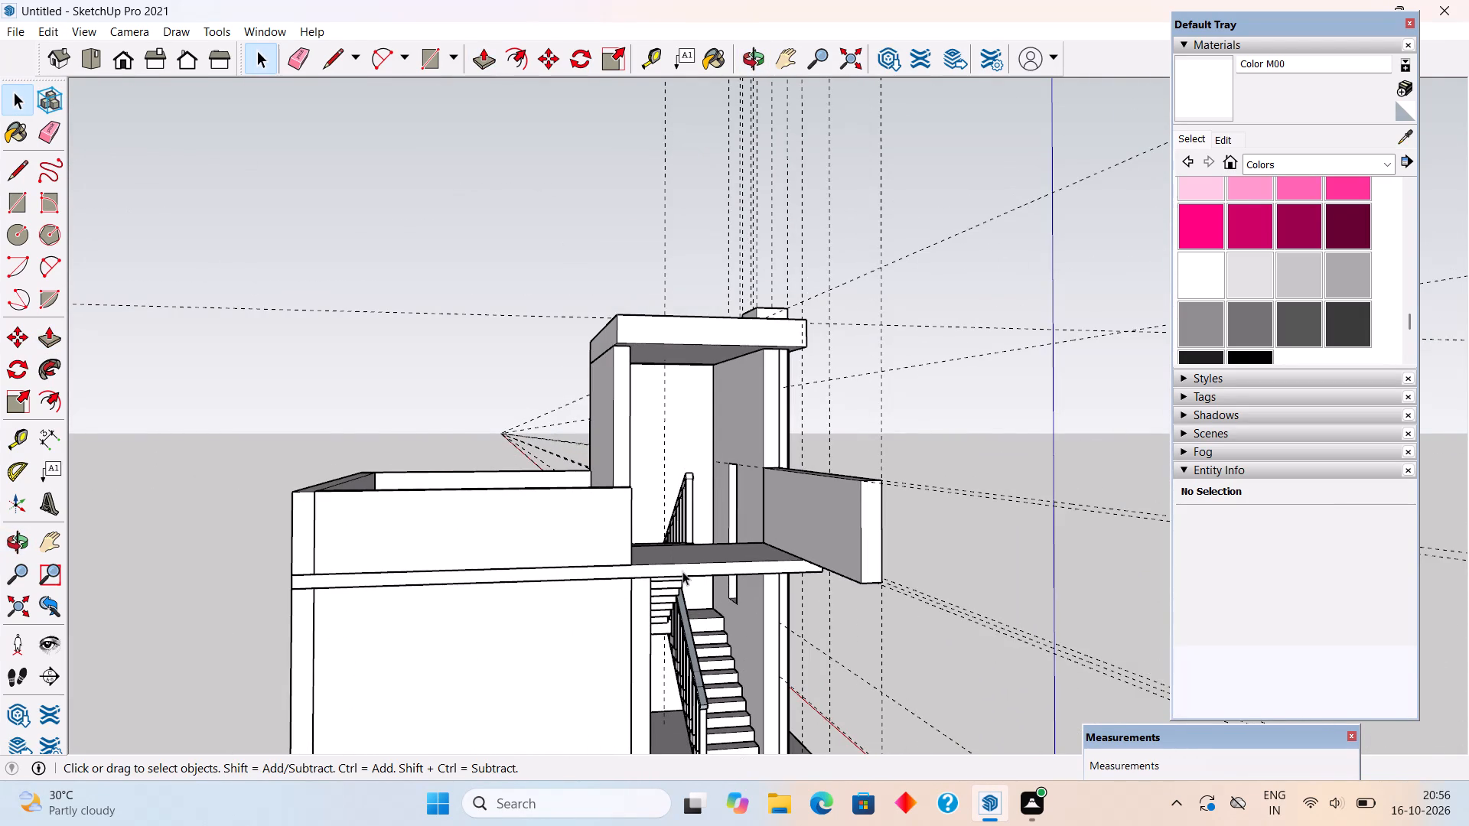
pyautogui.tripleClick(682, 571)
pyautogui.press('p')
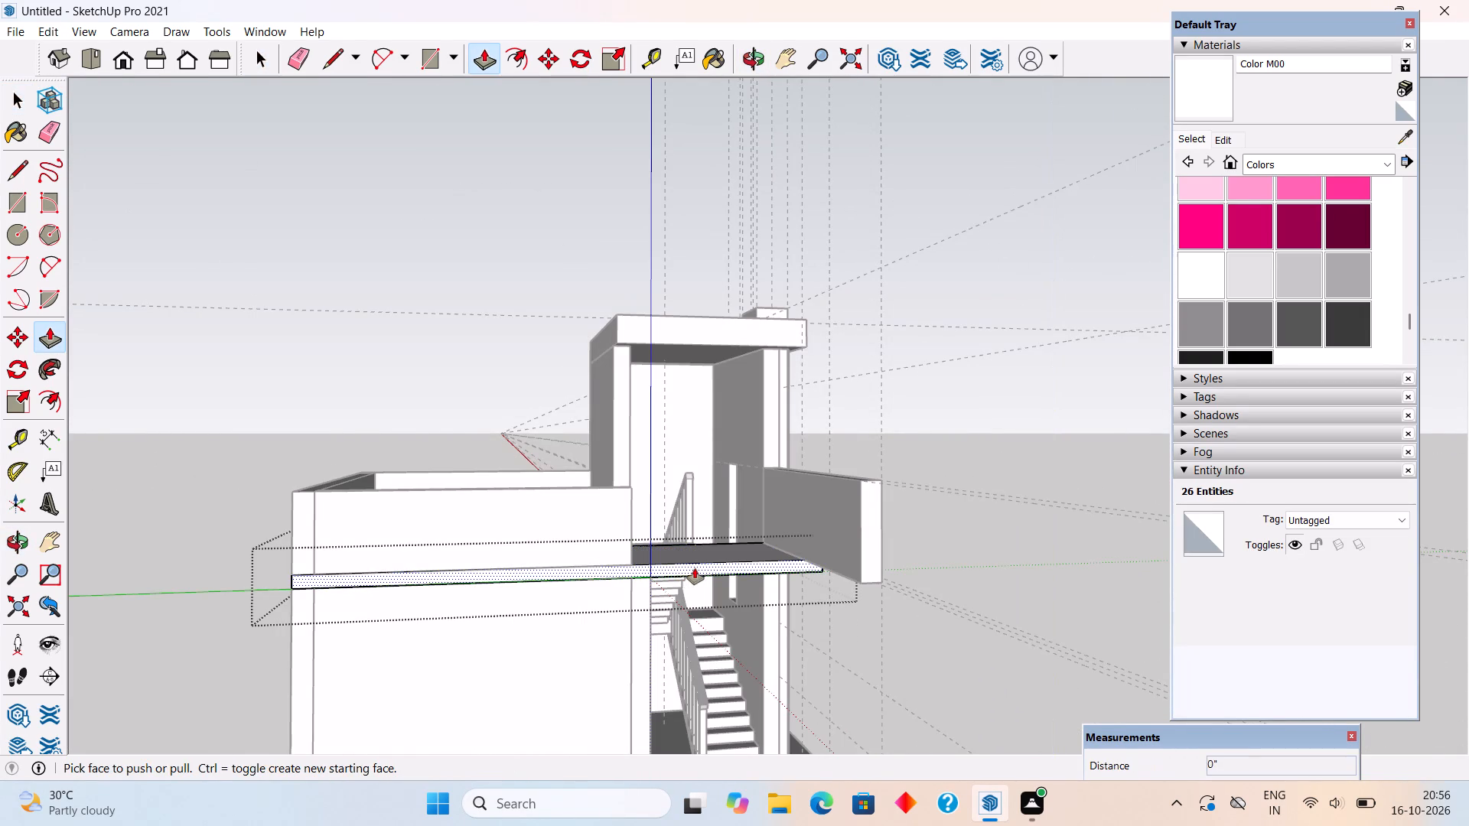
pyautogui.click(695, 568)
pyautogui.click(862, 515)
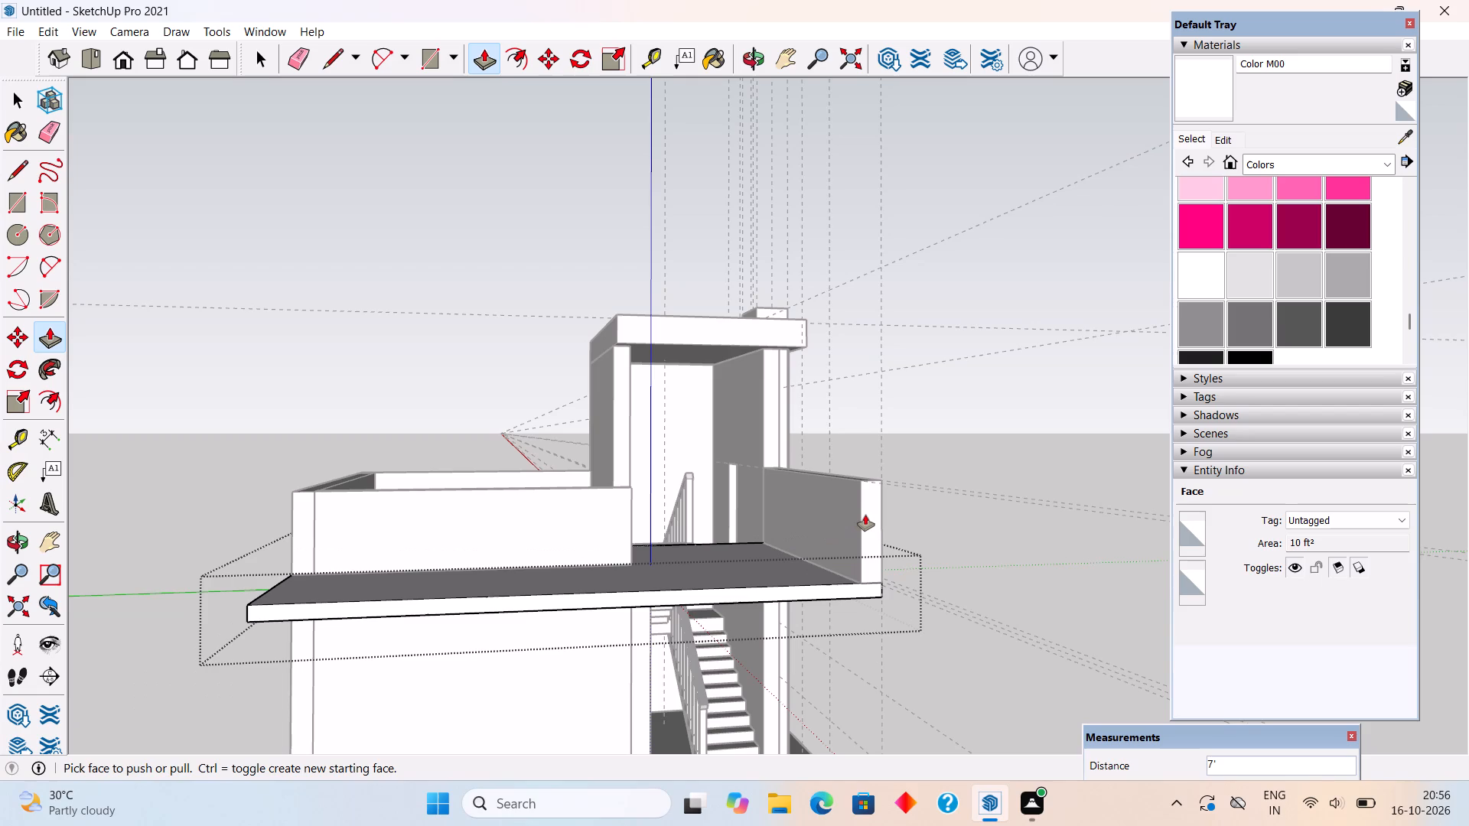
pyautogui.press('space')
pyautogui.click(869, 516)
# Examine the extended terrace slab and parapet along with the house front from several angles.
pyautogui.moveTo(830, 536); pyautogui.dragTo(535, 566, button='middle')
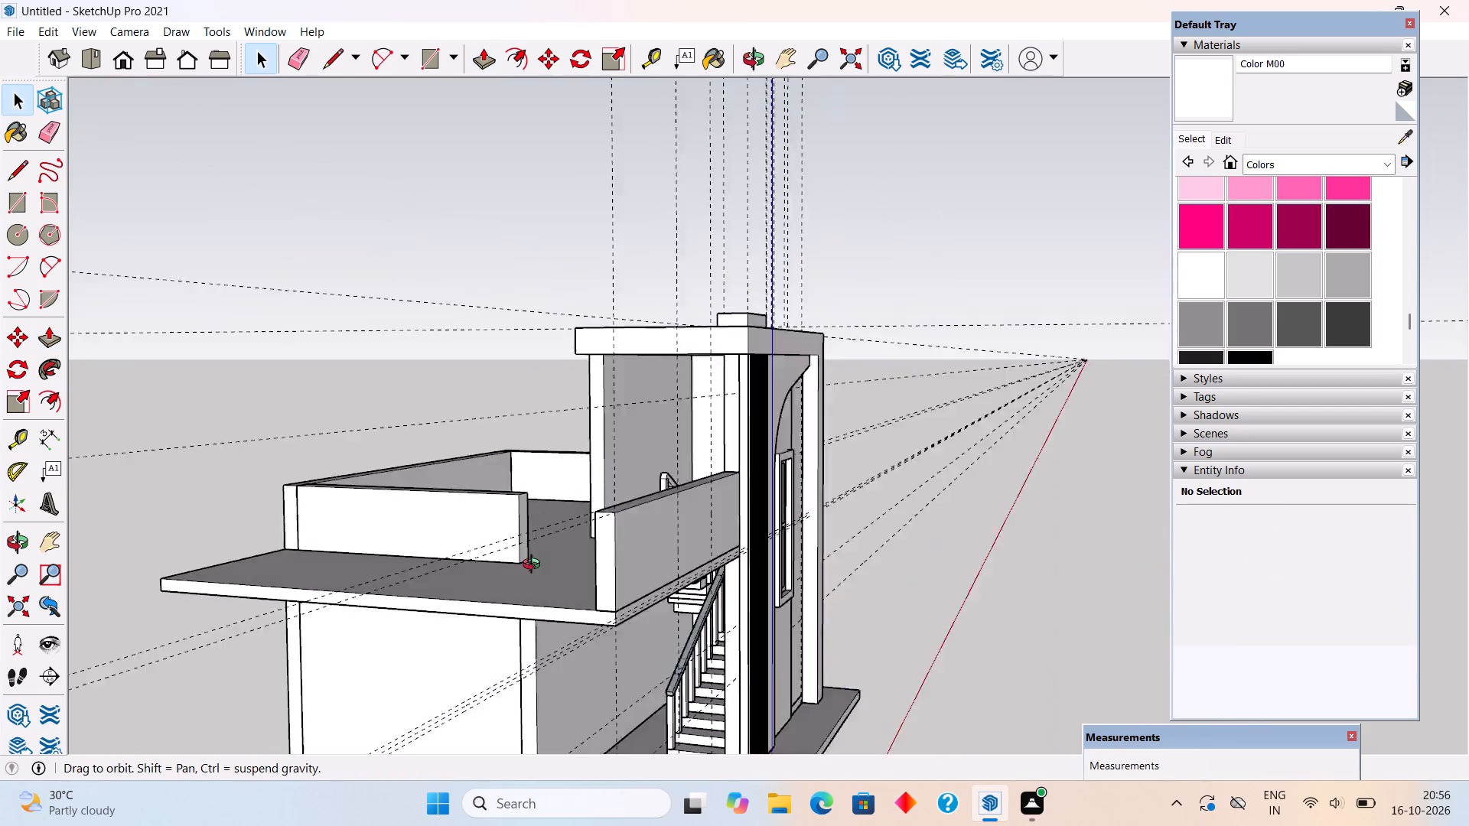
pyautogui.moveTo(535, 566); pyautogui.dragTo(351, 566, button='middle')
pyautogui.scroll(-3, 360, 566)
pyautogui.moveTo(470, 659); pyautogui.dragTo(230, 646, button='middle')
pyautogui.scroll(2, 484, 707)
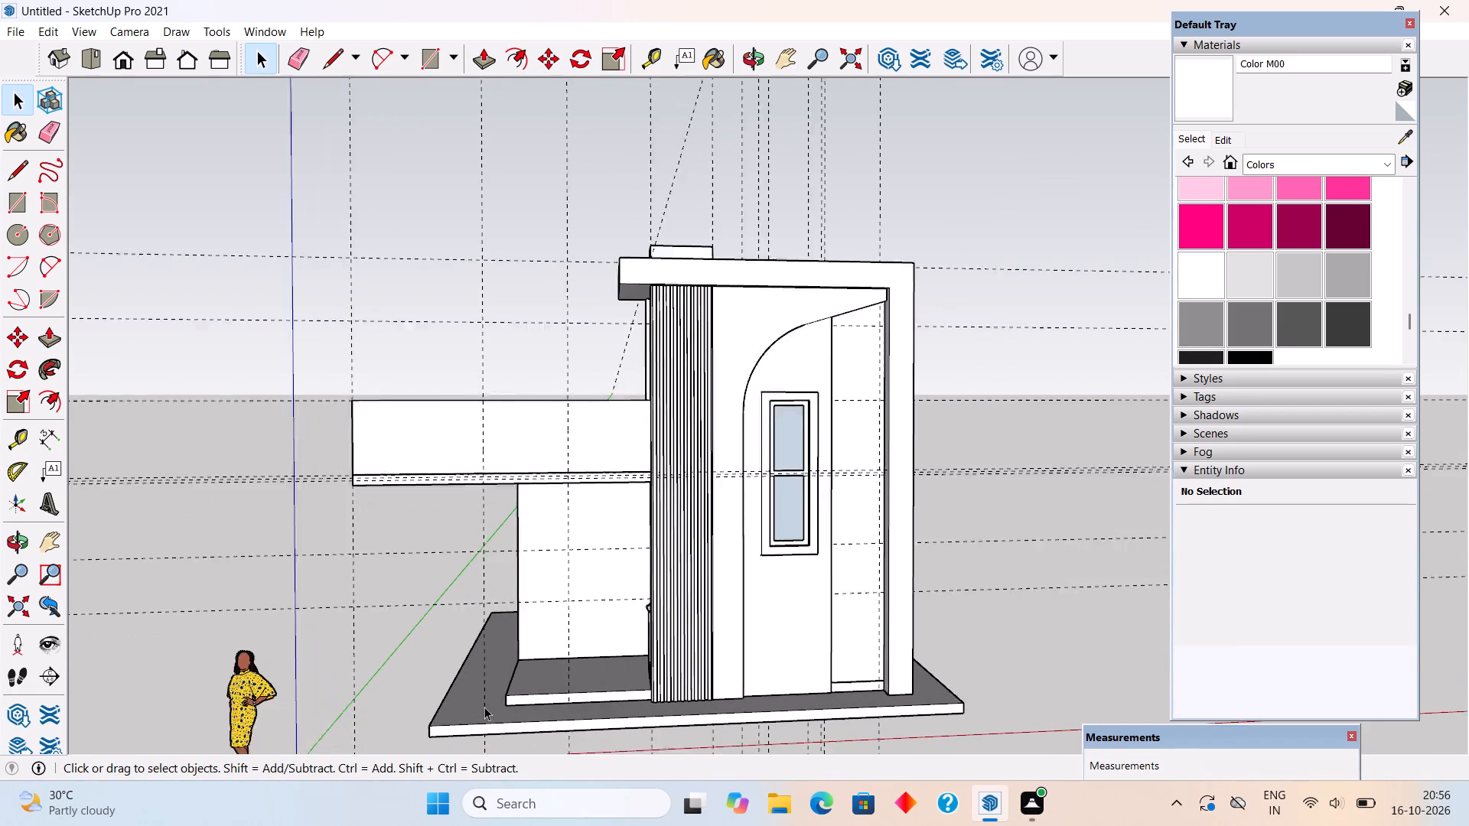
pyautogui.scroll(2, 484, 707)
pyautogui.scroll(-1, 487, 707)
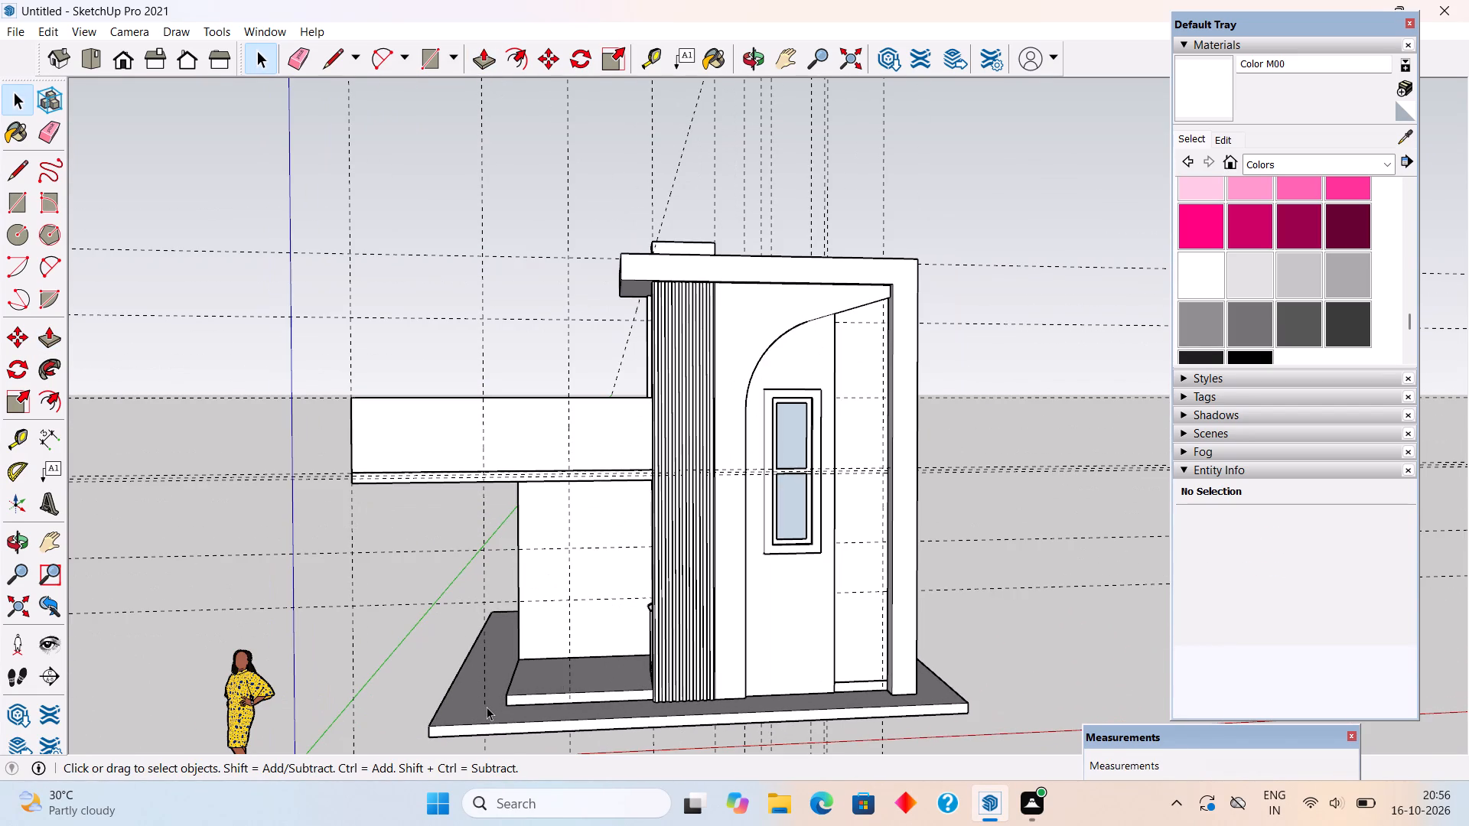
pyautogui.scroll(1, 487, 707)
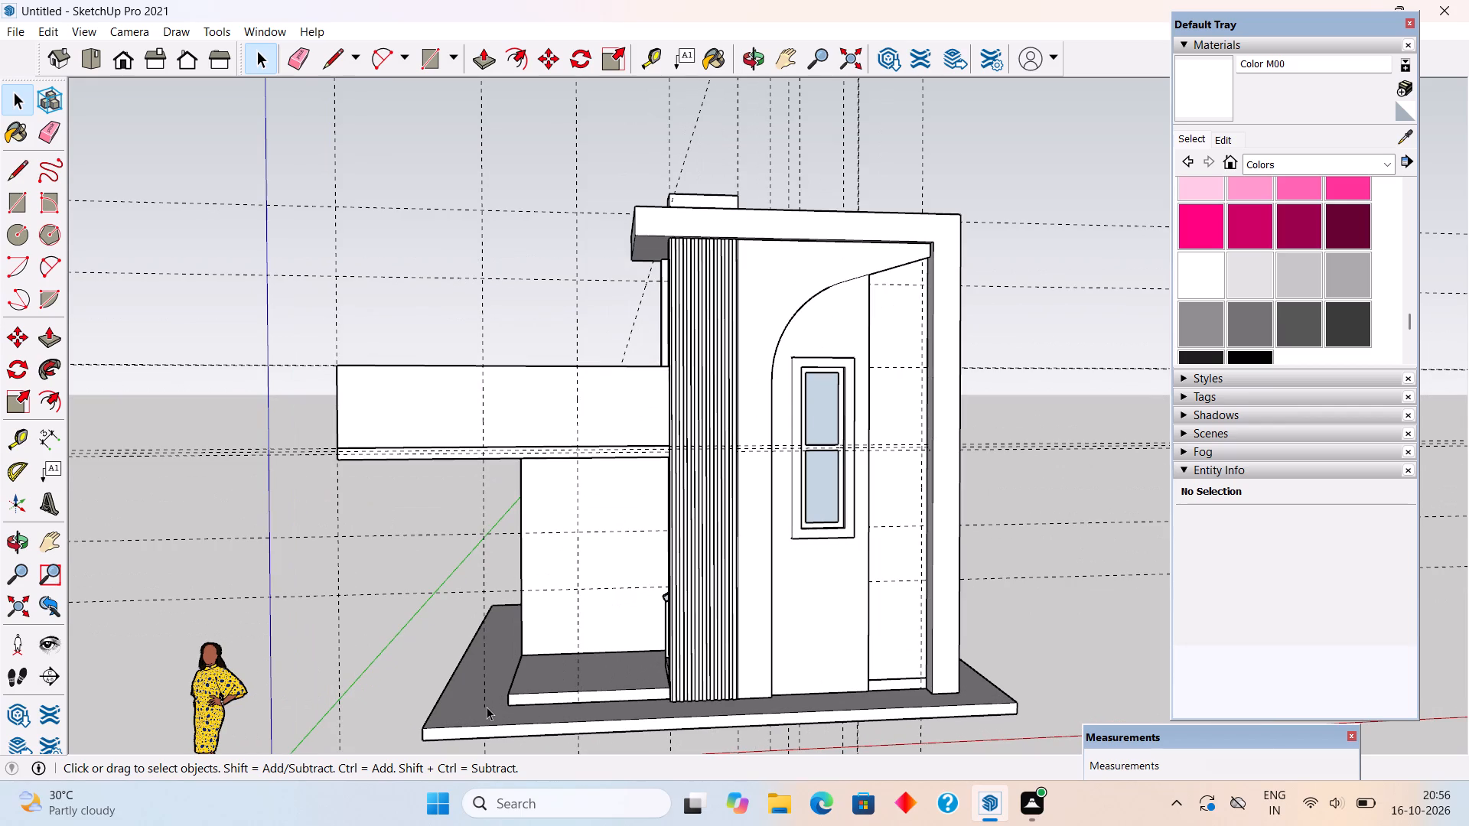
pyautogui.scroll(1, 487, 707)
# Inside the raised ground-floor slab group, Push/Pull the slab's open side face 1' outward to the middle guide.
pyautogui.moveTo(420, 692); pyautogui.dragTo(598, 714, button='middle')
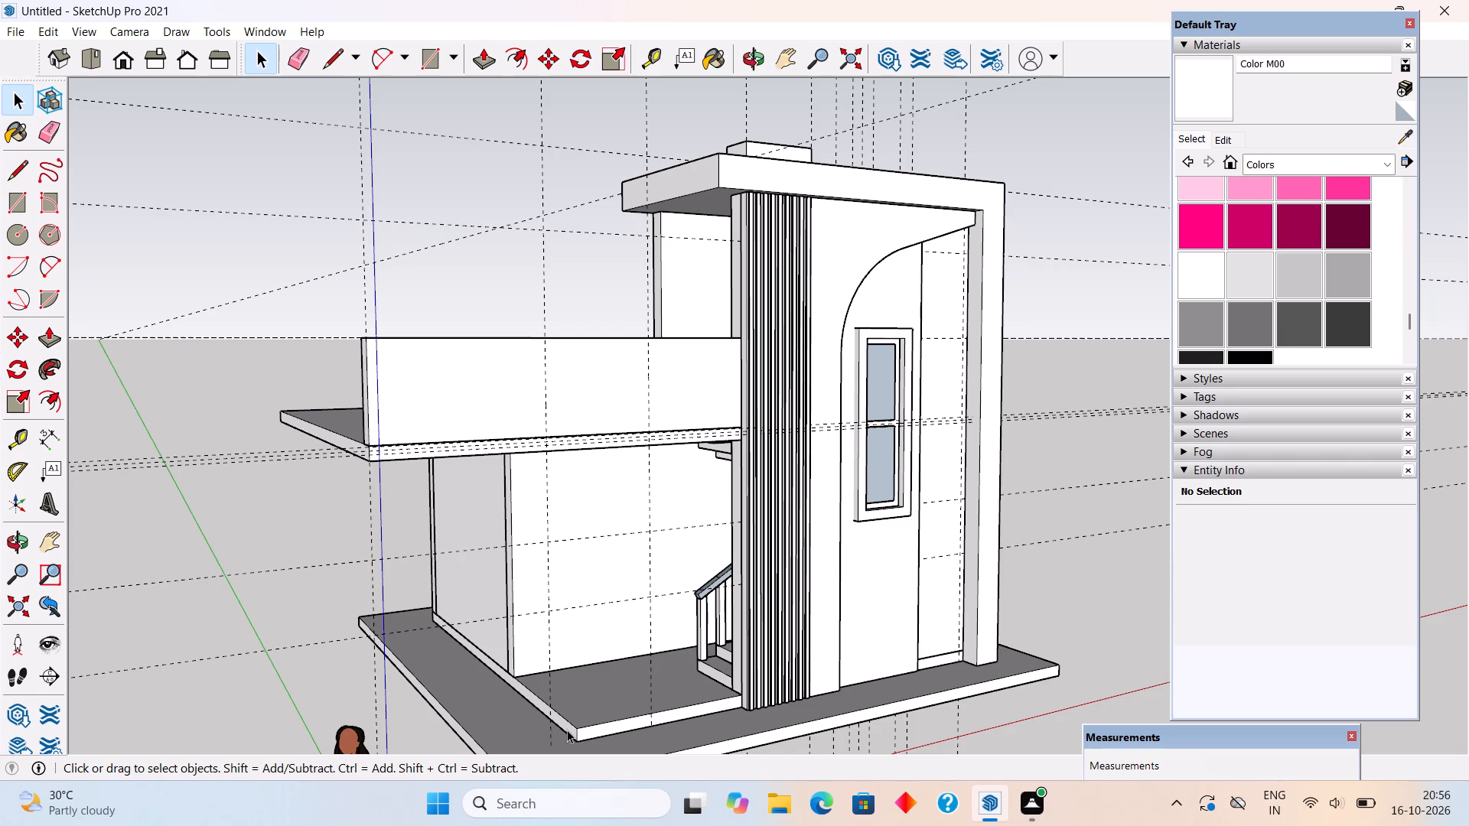
pyautogui.tripleClick(570, 730)
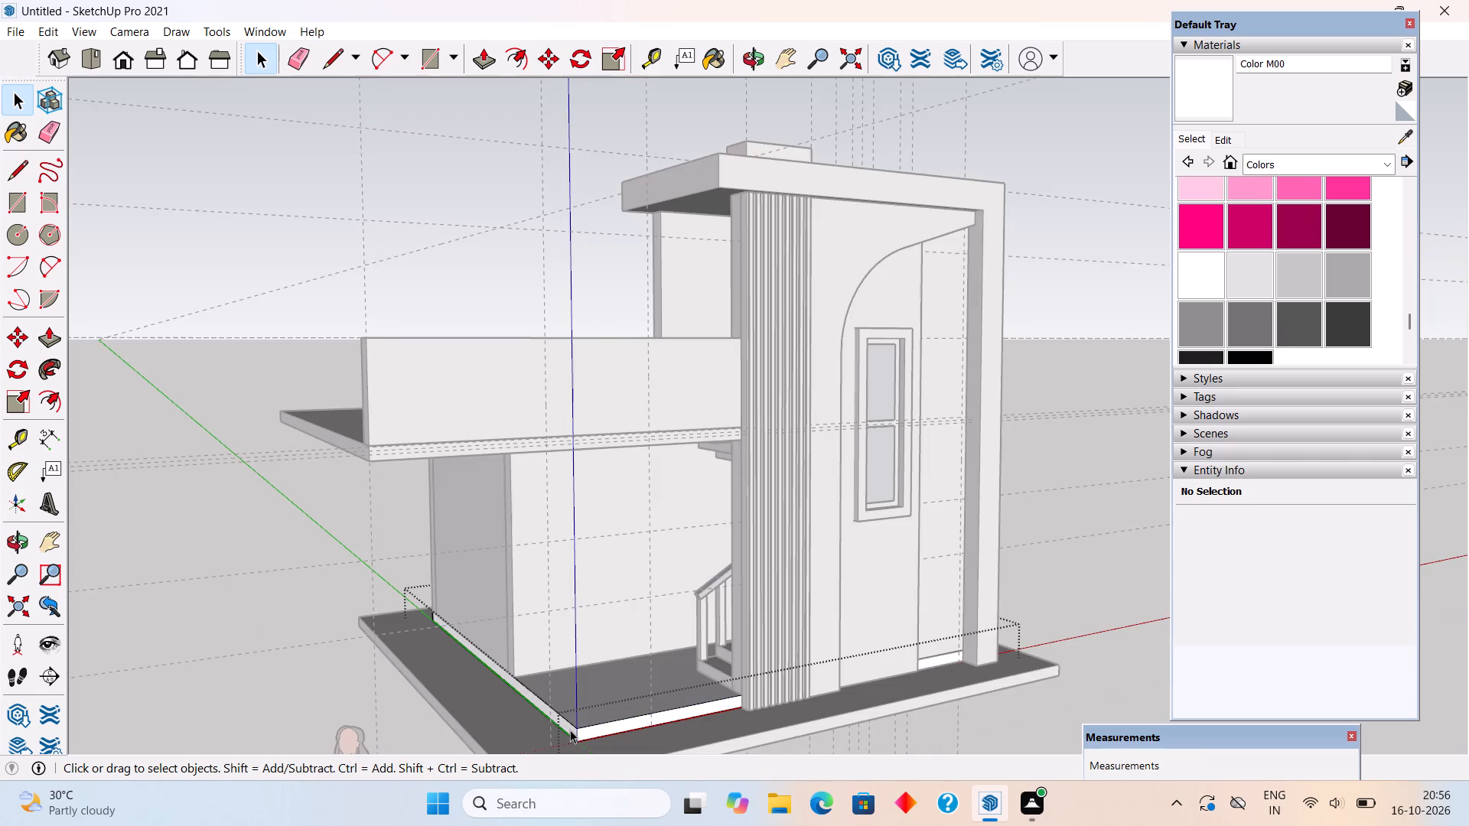
pyautogui.press('p')
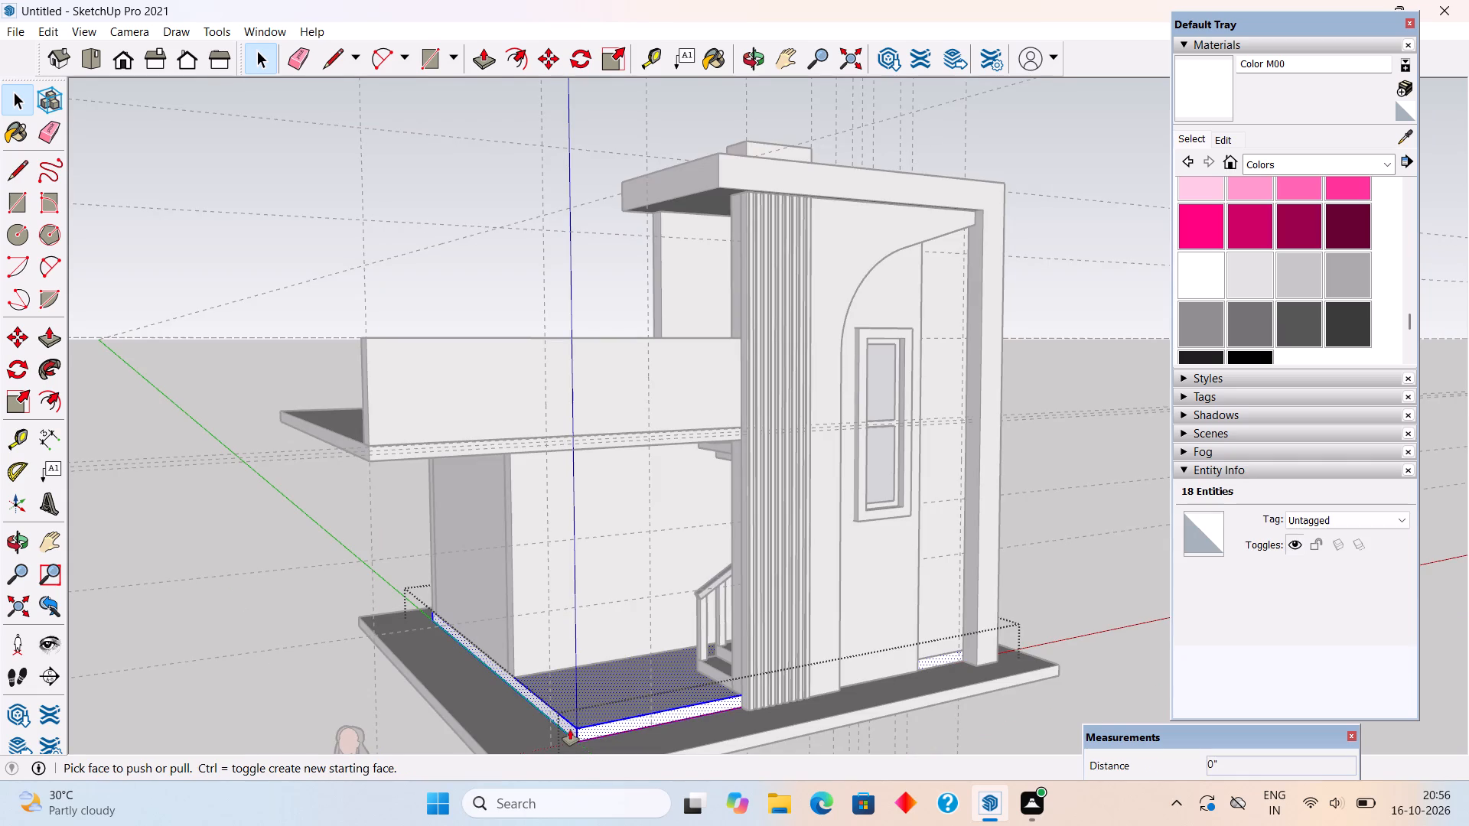
pyautogui.click(569, 726)
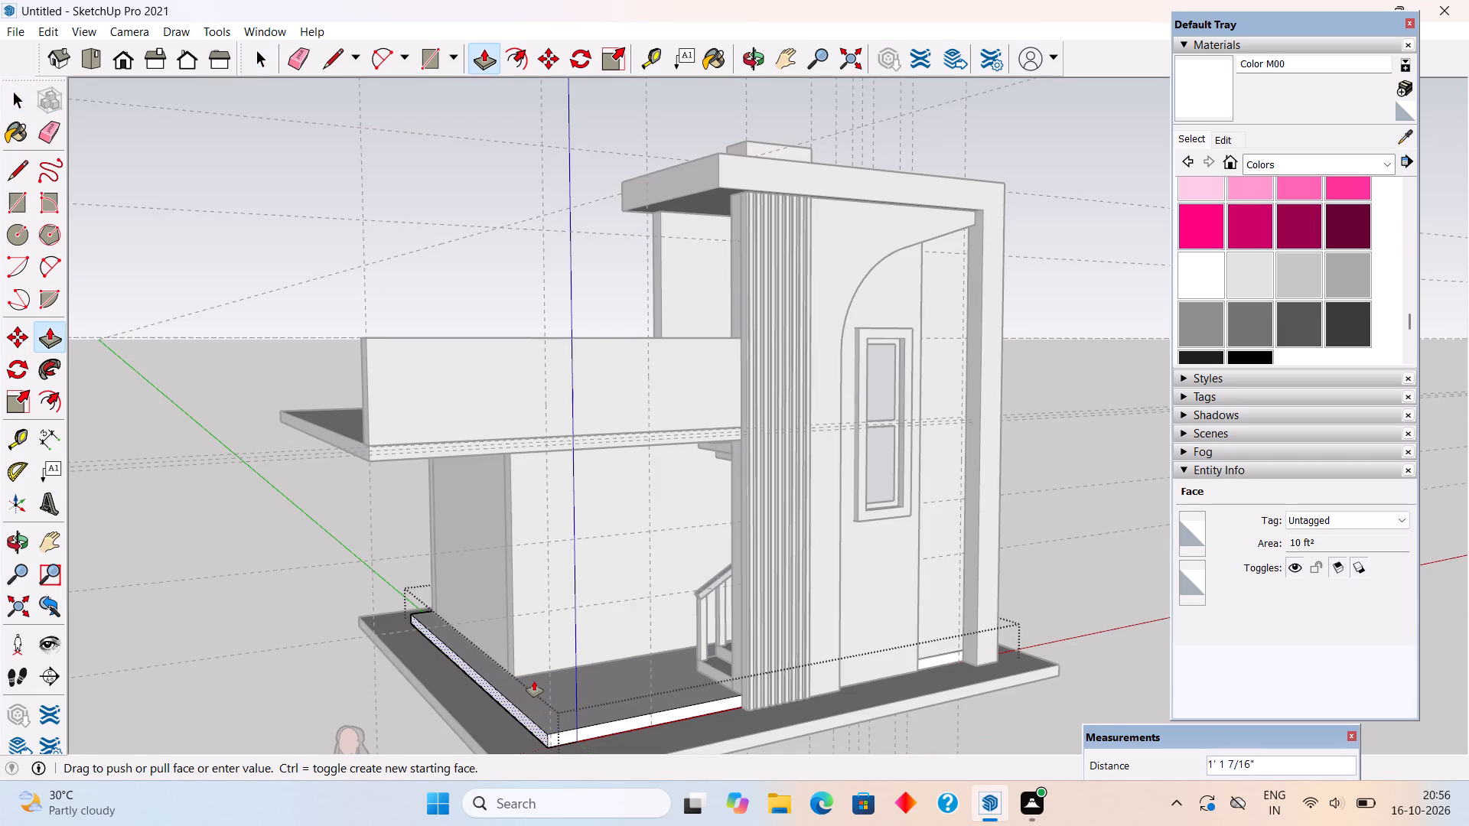
pyautogui.click(549, 643)
pyautogui.moveTo(557, 698); pyautogui.dragTo(398, 647, button='middle')
pyautogui.scroll(-2, 398, 647)
pyautogui.press('space')
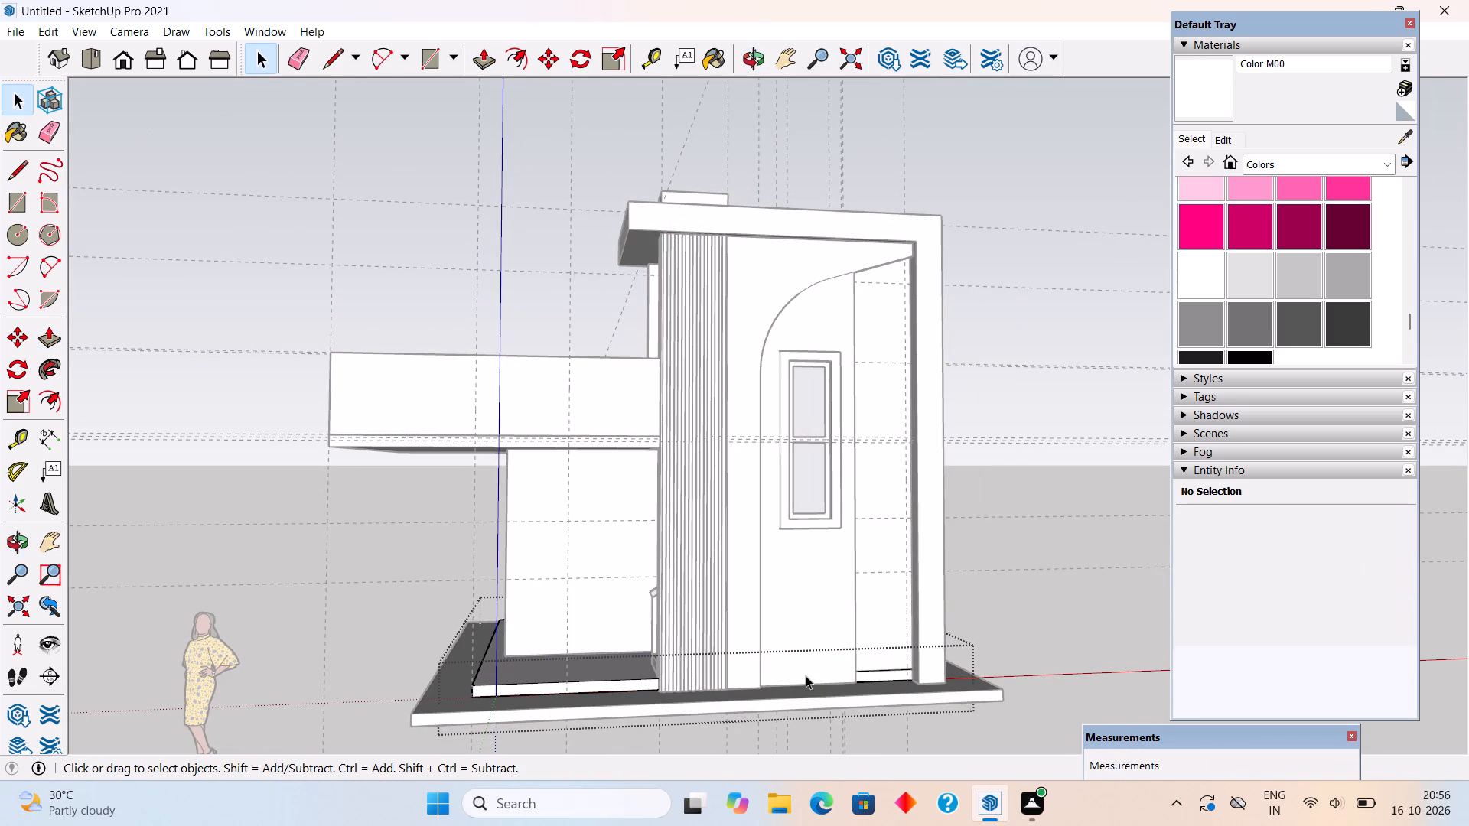
pyautogui.click(333, 659)
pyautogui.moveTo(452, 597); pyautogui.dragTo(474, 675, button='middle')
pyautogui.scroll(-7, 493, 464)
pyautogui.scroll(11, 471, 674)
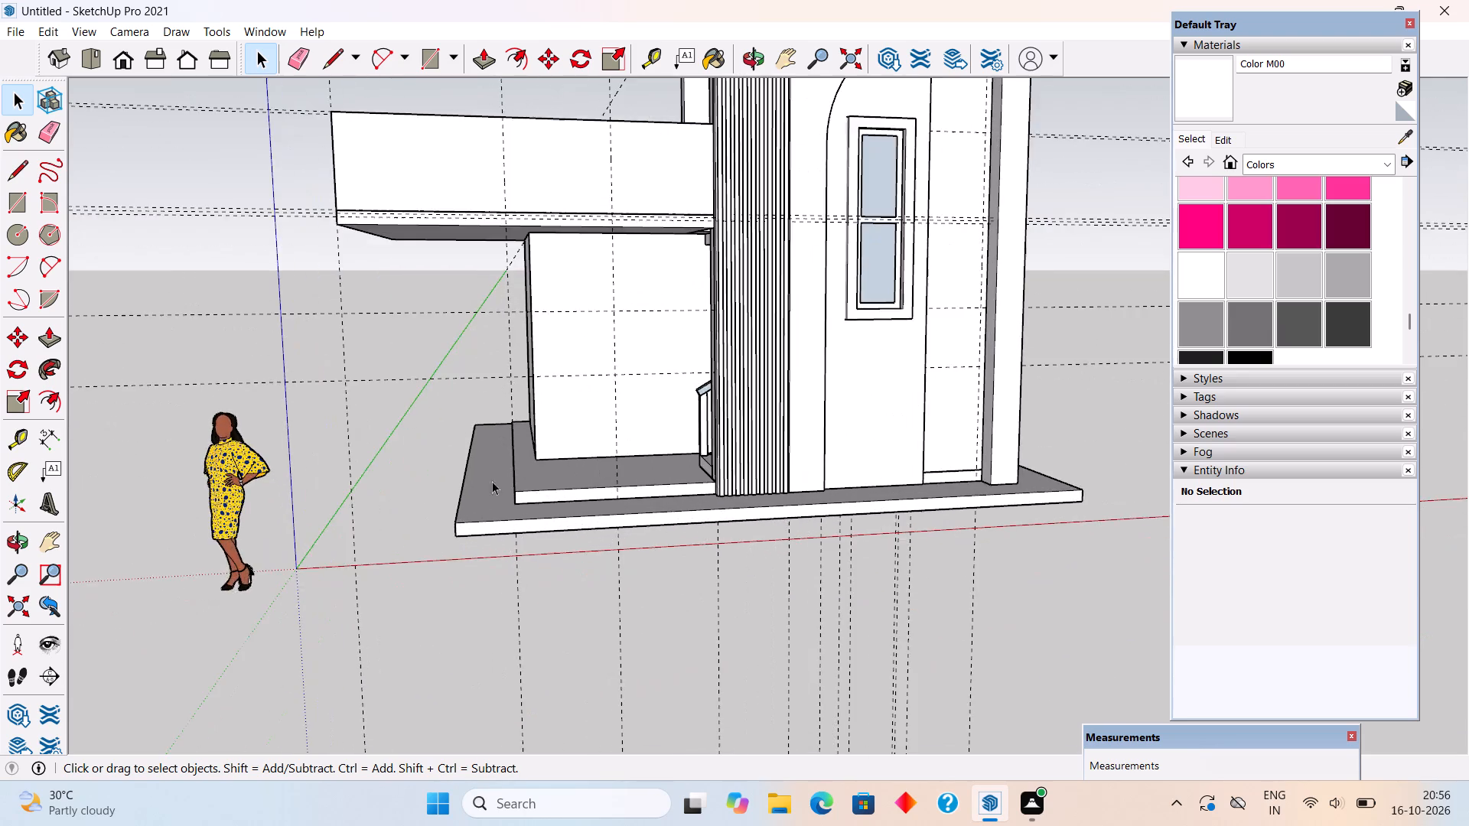
# Draw a 1.2' by 1.2' square on the base slab, starting at the raised floor slab's outer front corner.
pyautogui.moveTo(490, 460); pyautogui.dragTo(508, 579, button='middle')
pyautogui.scroll(15, 517, 573)
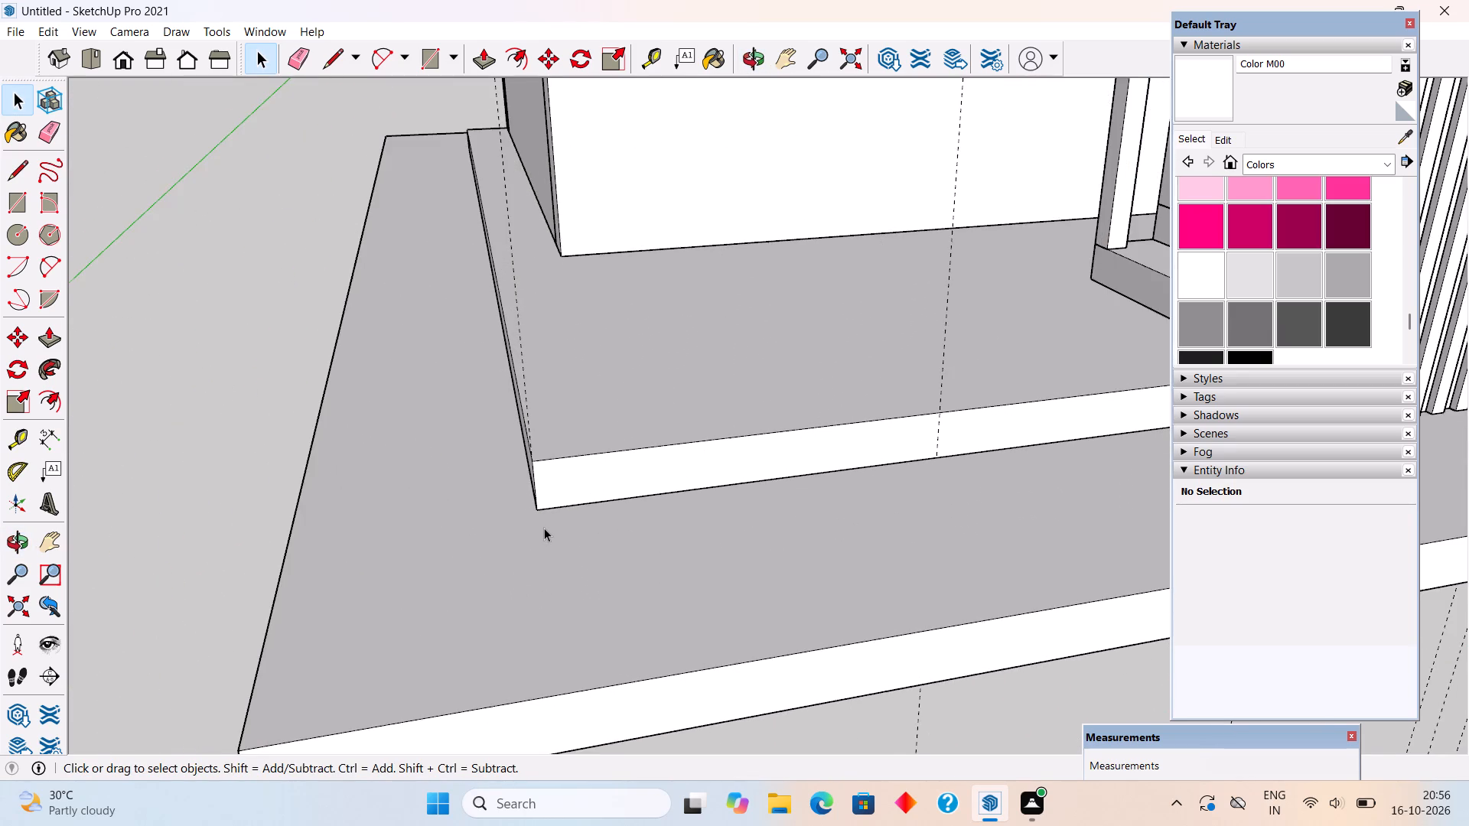
pyautogui.scroll(3, 544, 528)
pyautogui.scroll(-2, 544, 528)
pyautogui.press('r')
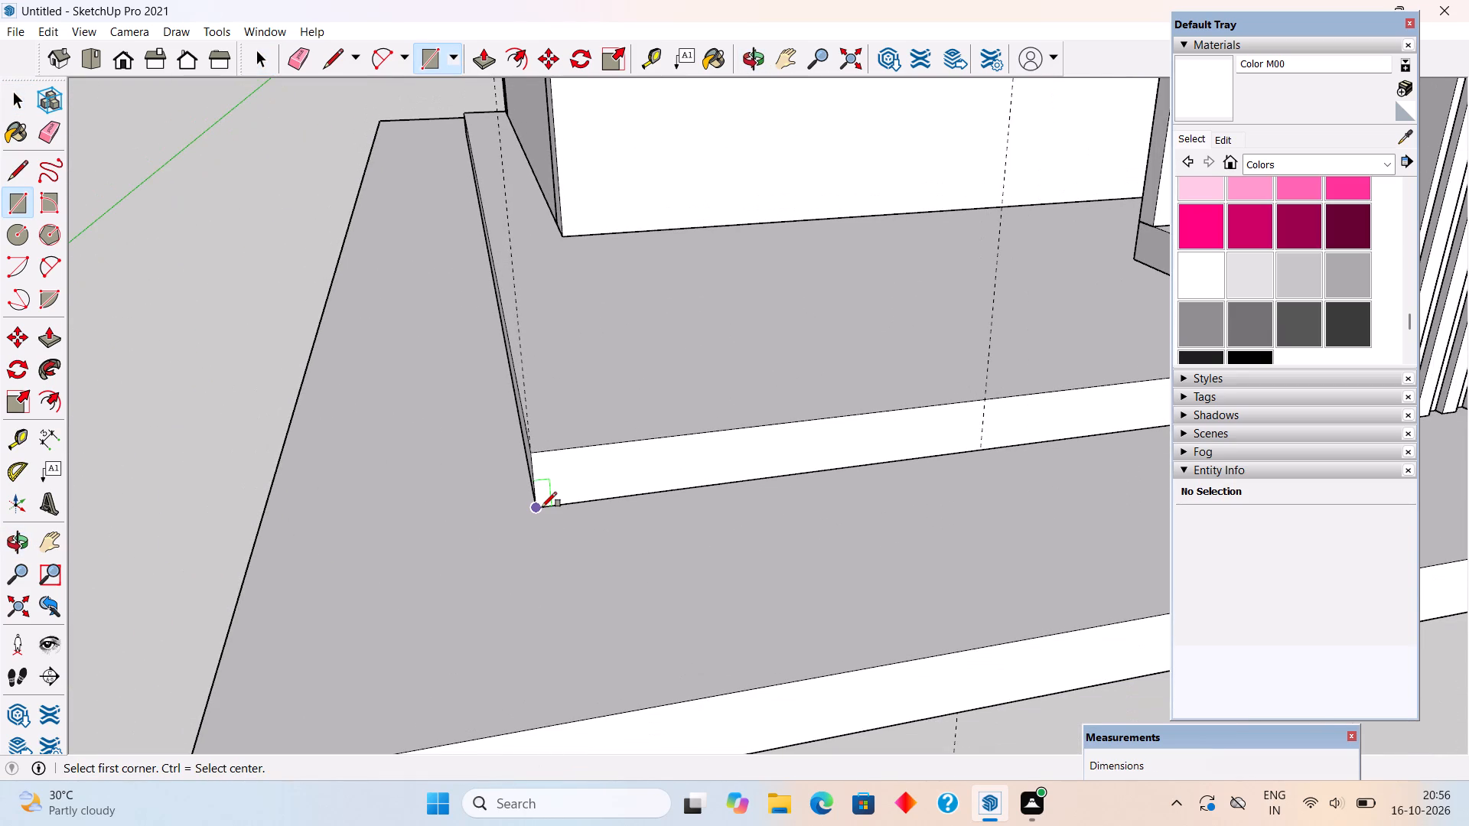
pyautogui.click(542, 506)
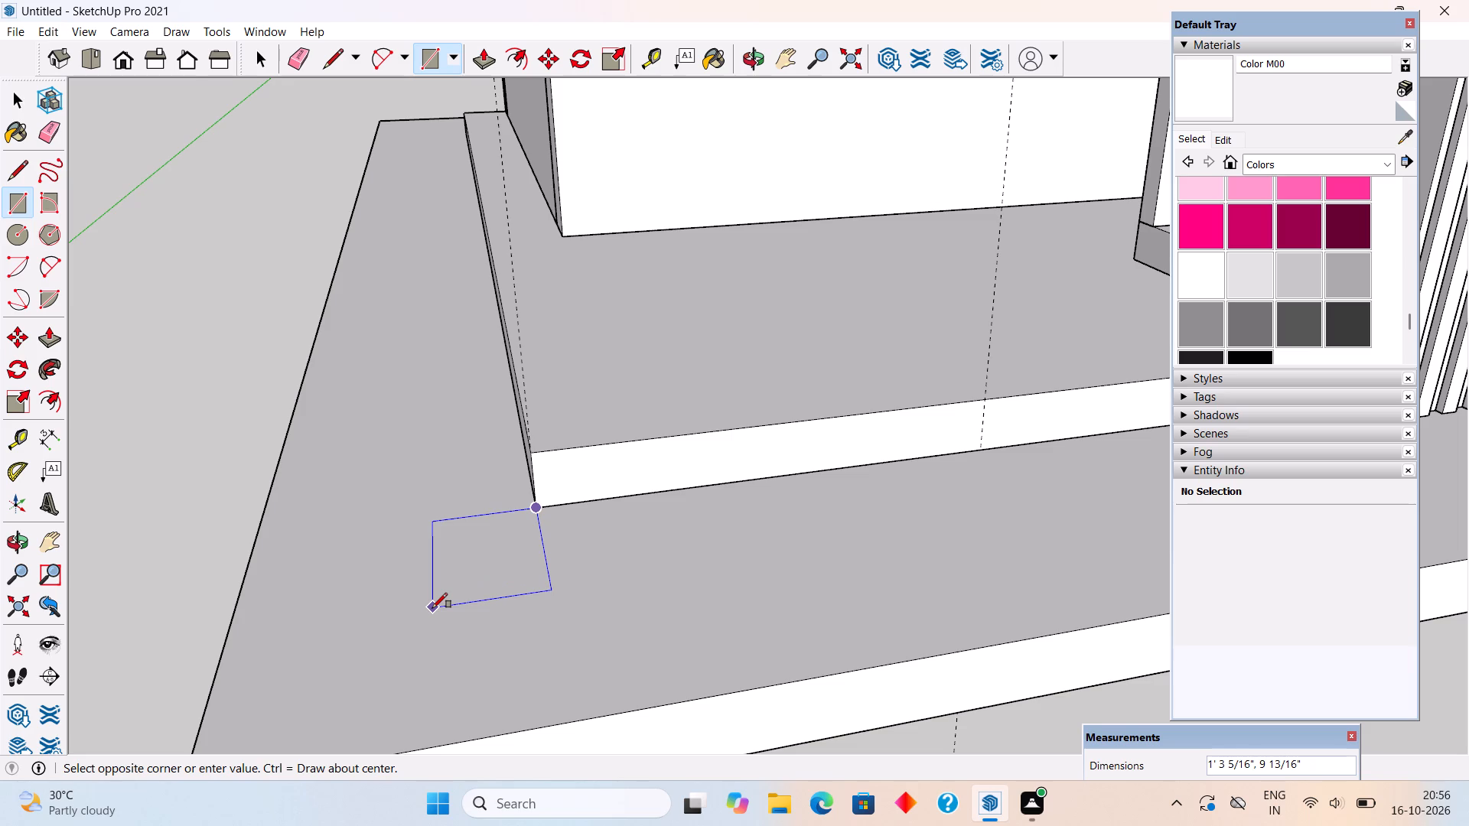
pyautogui.write("1.2'")
pyautogui.write(",1.2'")
pyautogui.press('Return')
pyautogui.press('space')
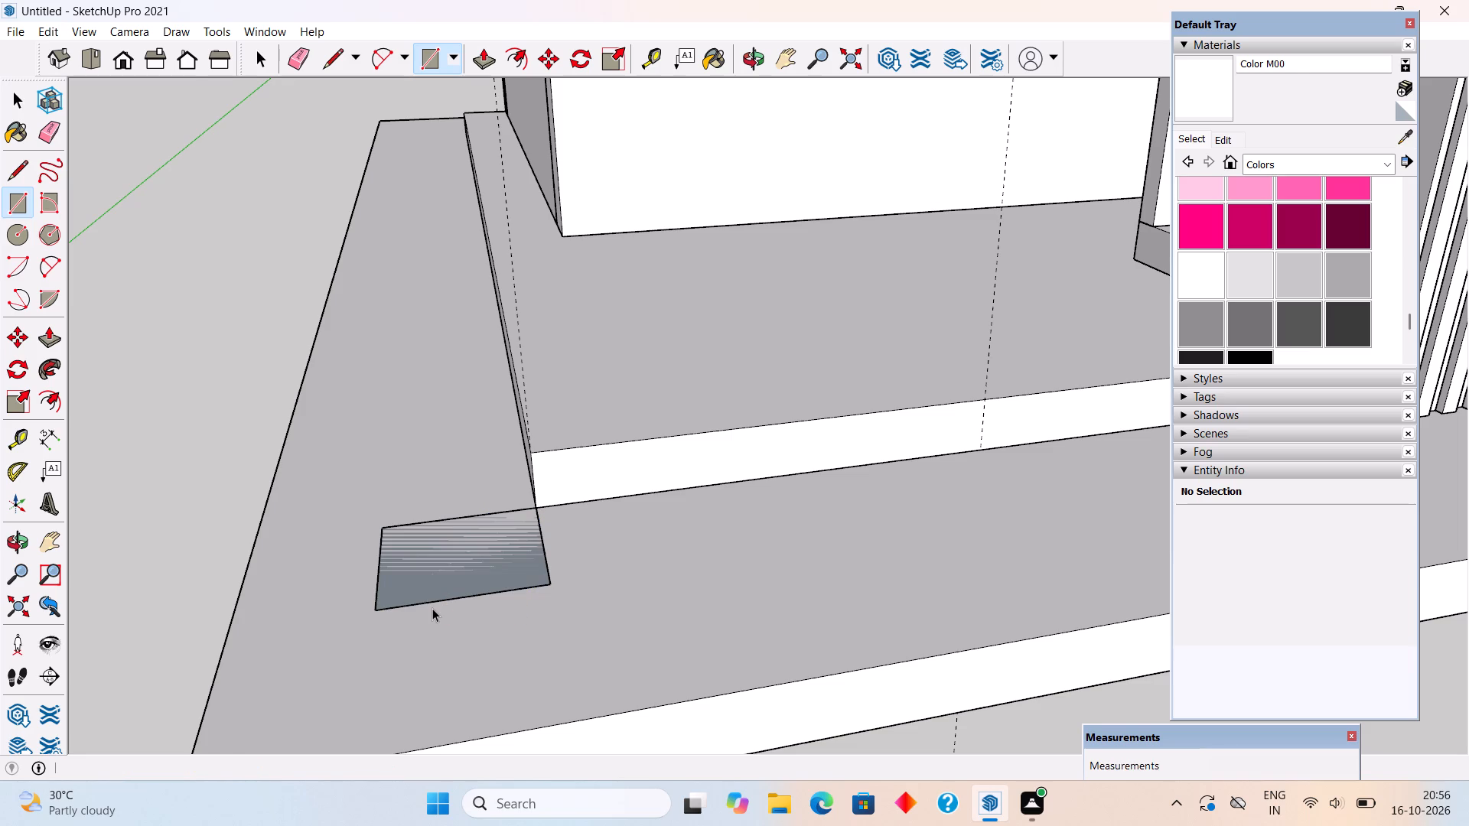
# Push/Pull the square 10' 9" upward to the terrace slab's underside to form a corner column.
pyautogui.press('p')
pyautogui.click(403, 582)
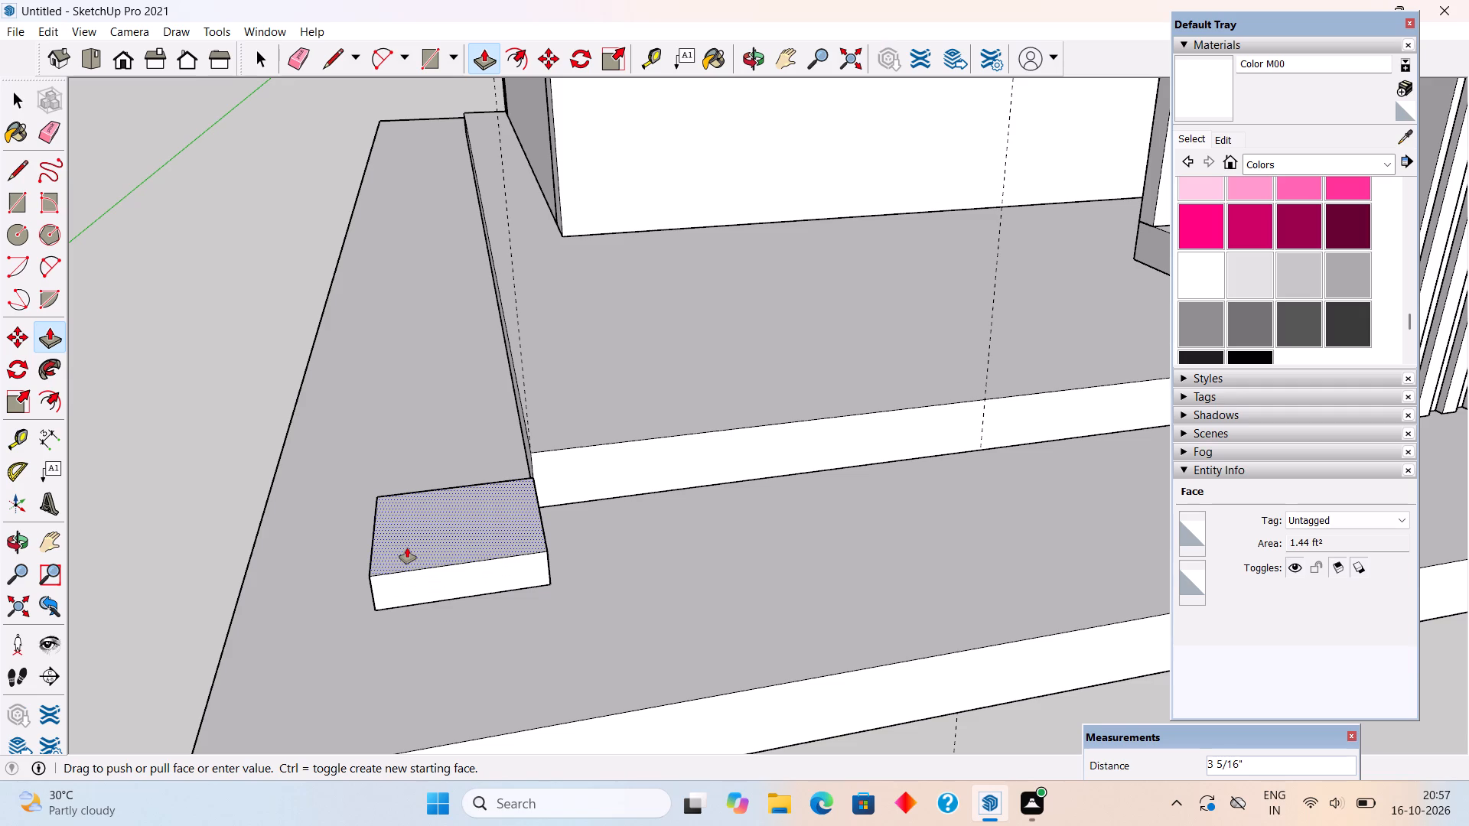
pyautogui.scroll(-10, 407, 548)
pyautogui.scroll(1, 407, 548)
pyautogui.scroll(-2, 407, 548)
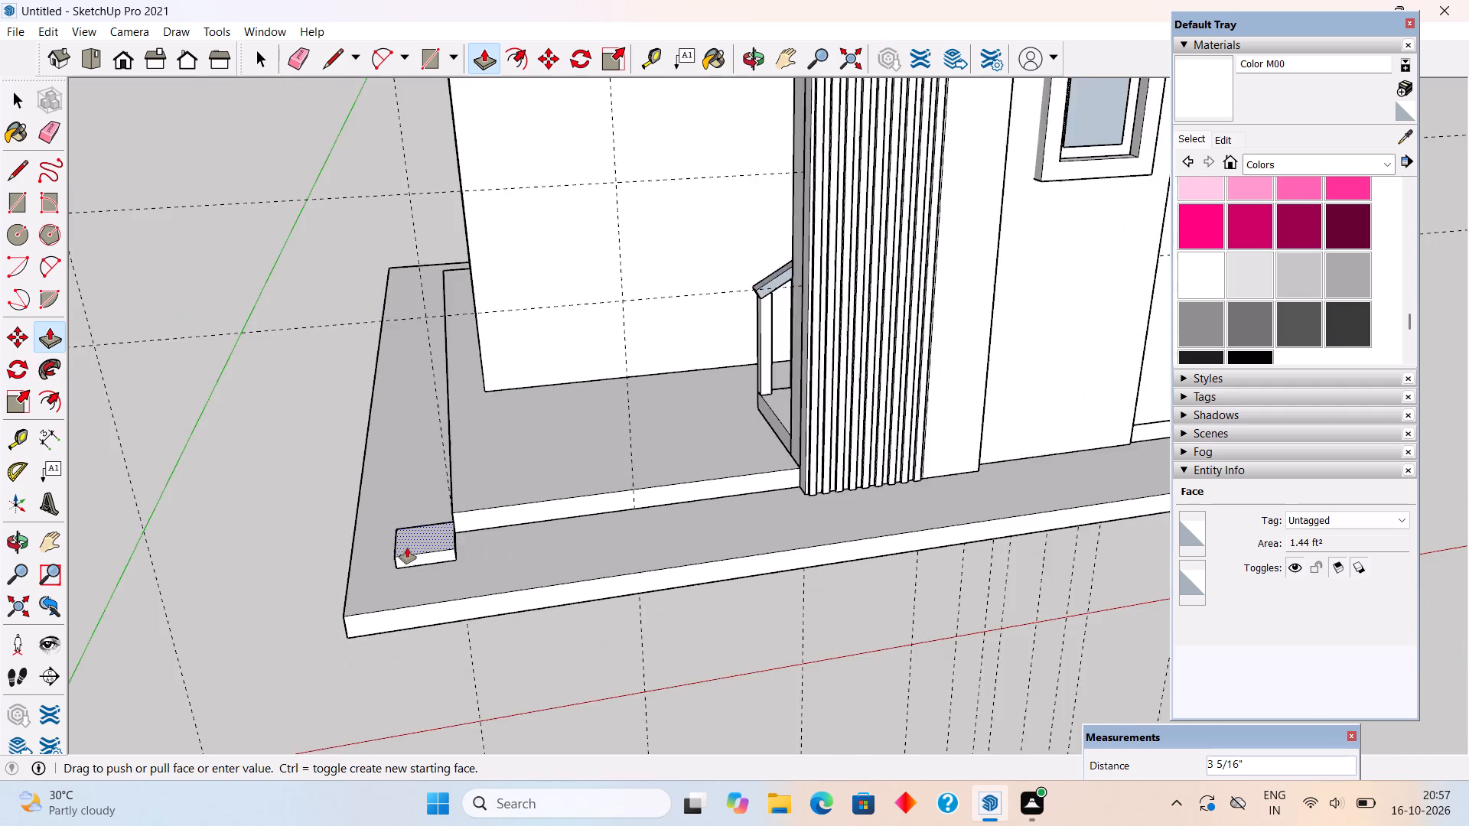
pyautogui.scroll(-8, 407, 548)
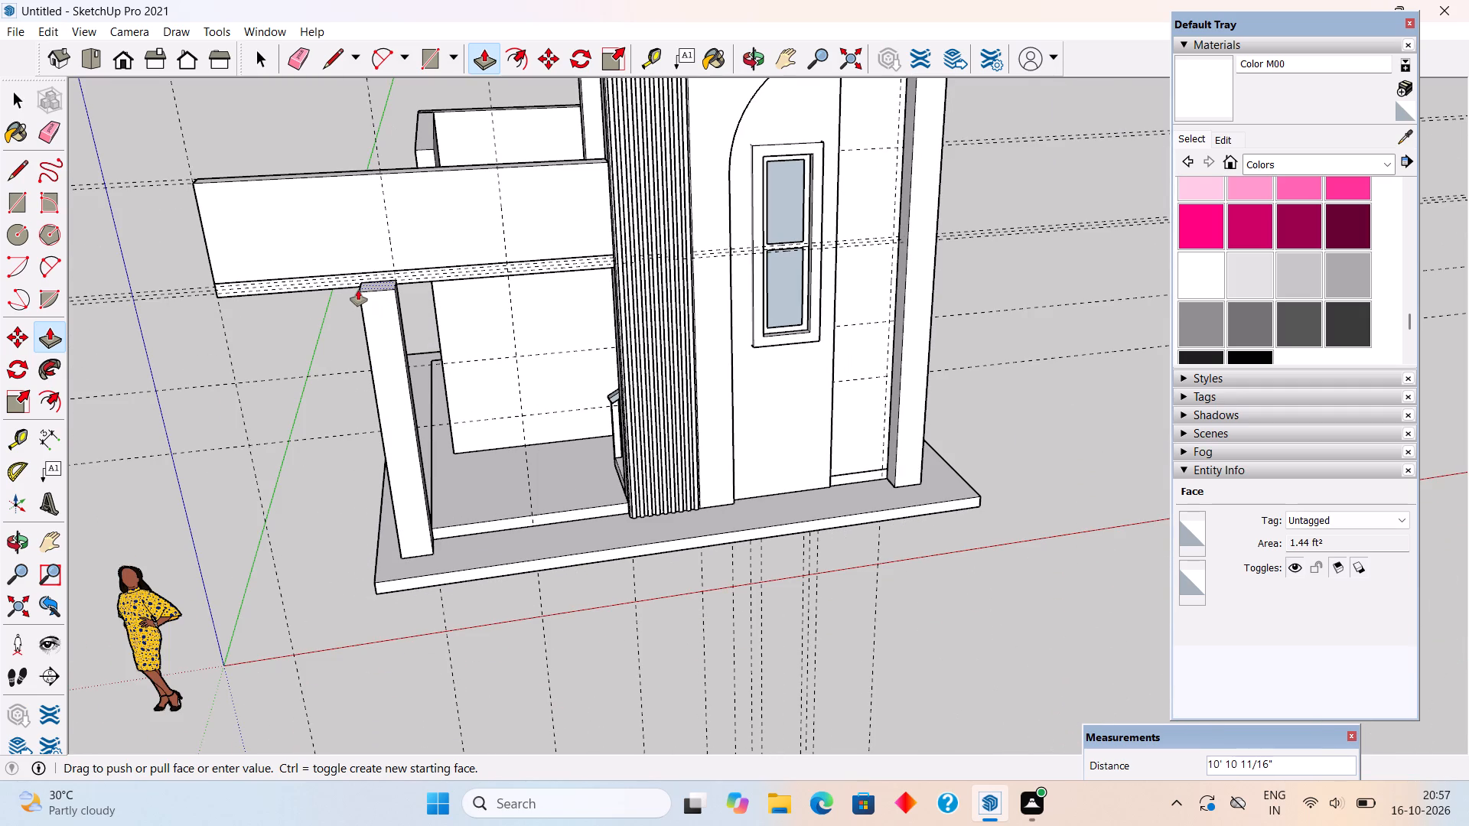
pyautogui.click(314, 294)
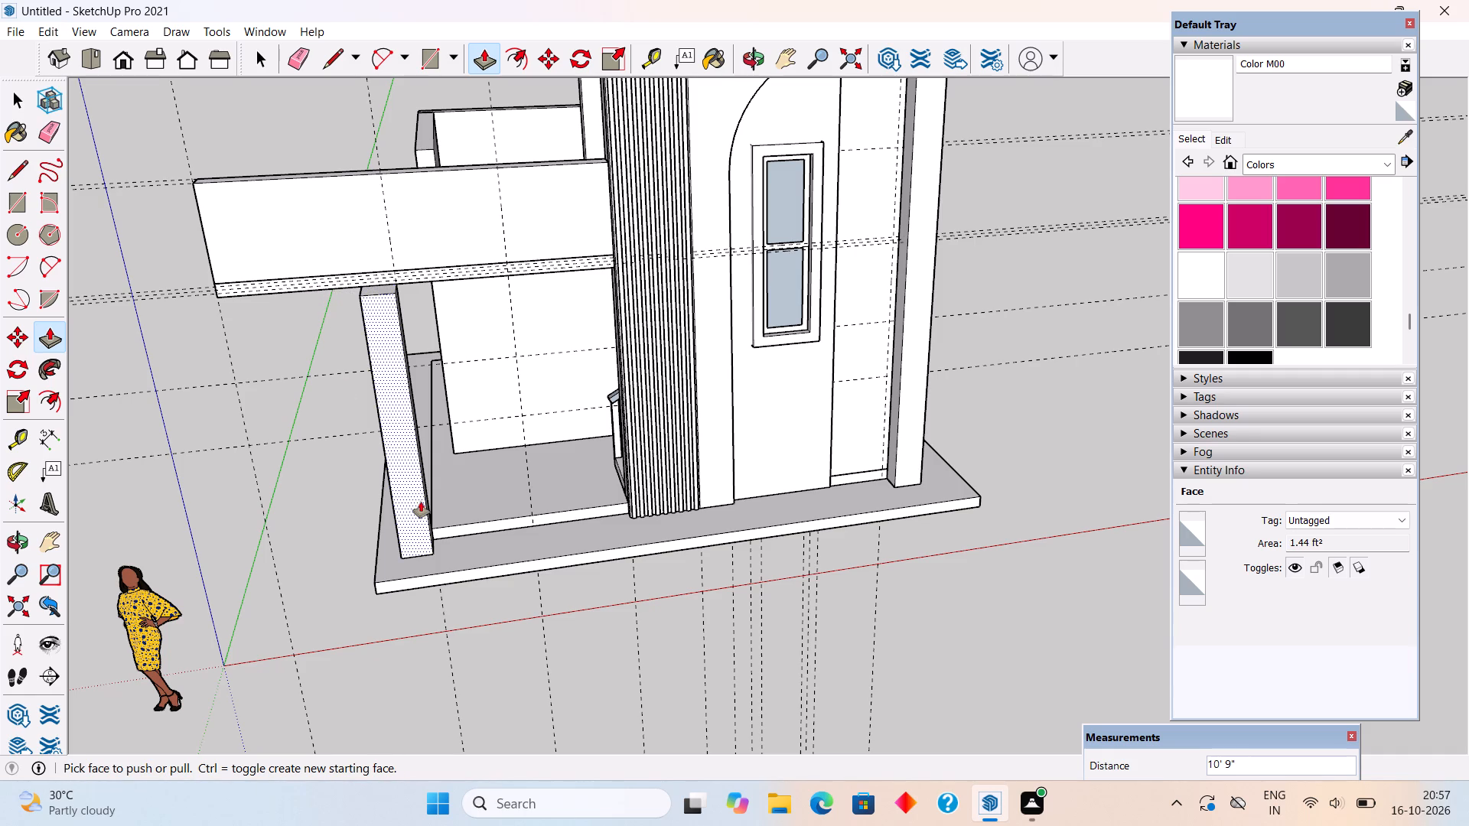
pyautogui.press('space')
pyautogui.click(412, 628)
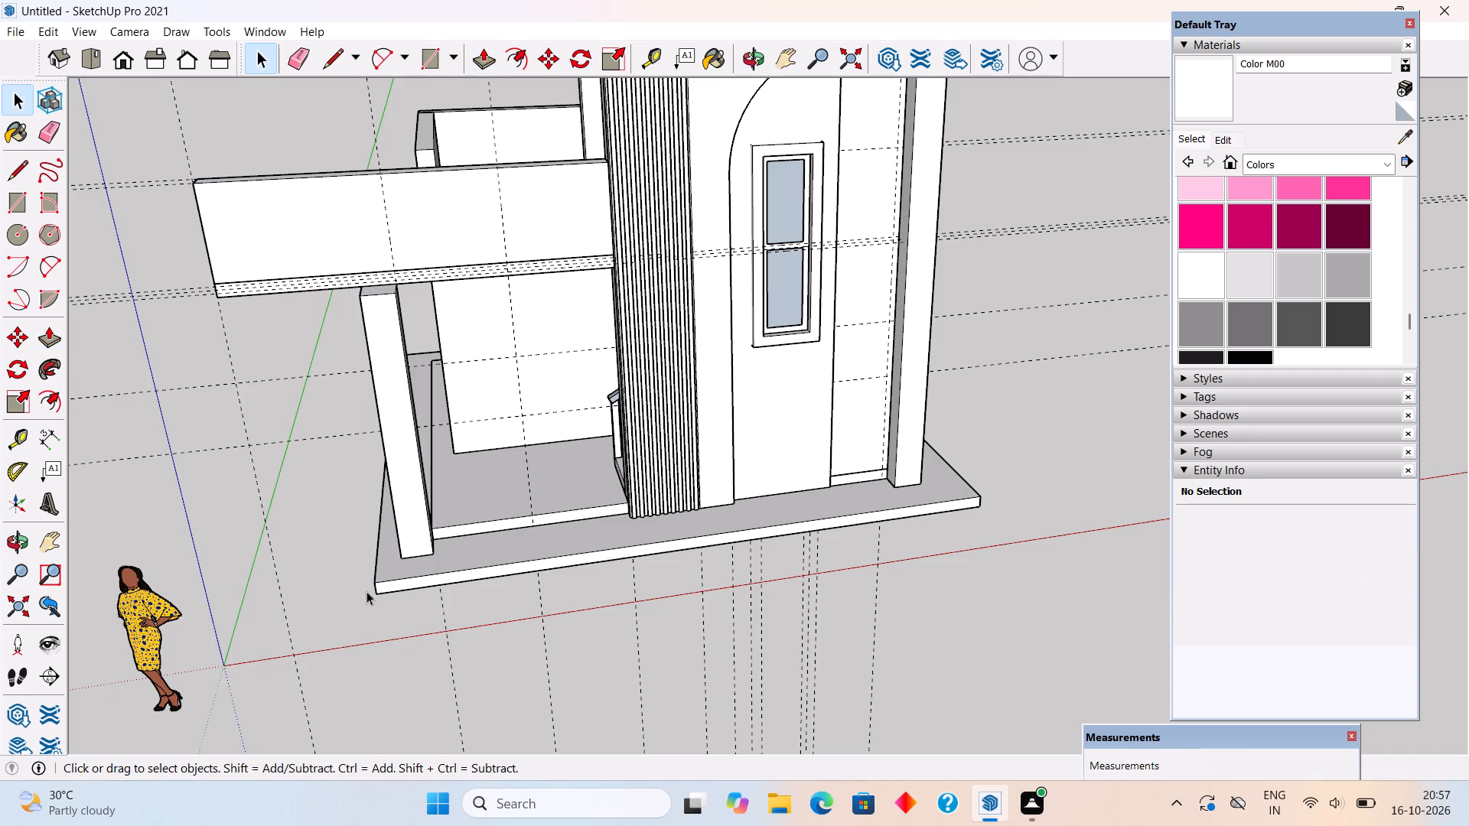
# Select the whole corner column and place a guide 2' above the bottom edge of its side face.
pyautogui.moveTo(299, 591); pyautogui.dragTo(0, 573, button='middle')
pyautogui.moveTo(596, 451); pyautogui.dragTo(574, 470, button='middle')
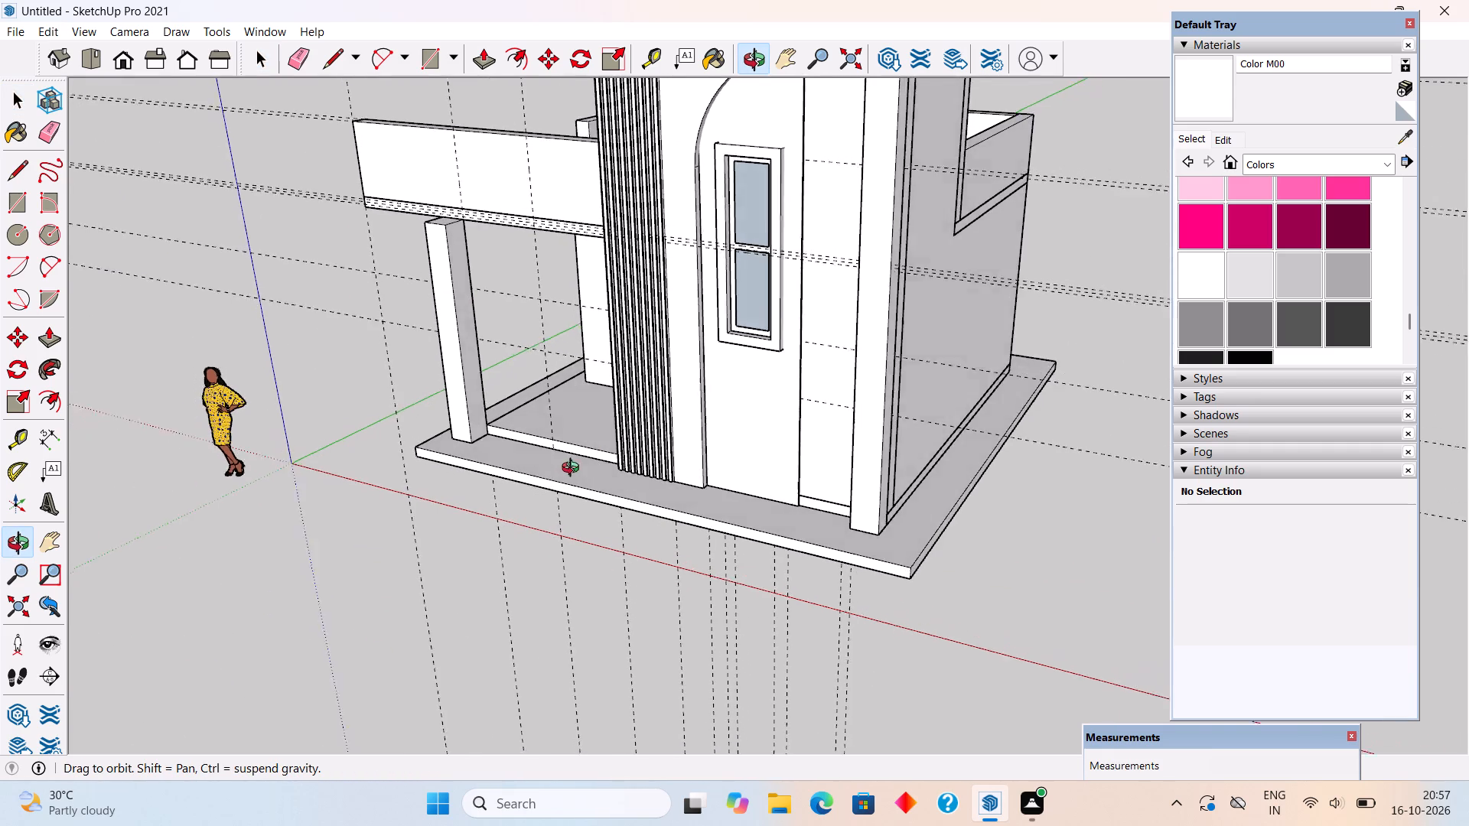
pyautogui.moveTo(574, 470); pyautogui.dragTo(477, 498, button='middle')
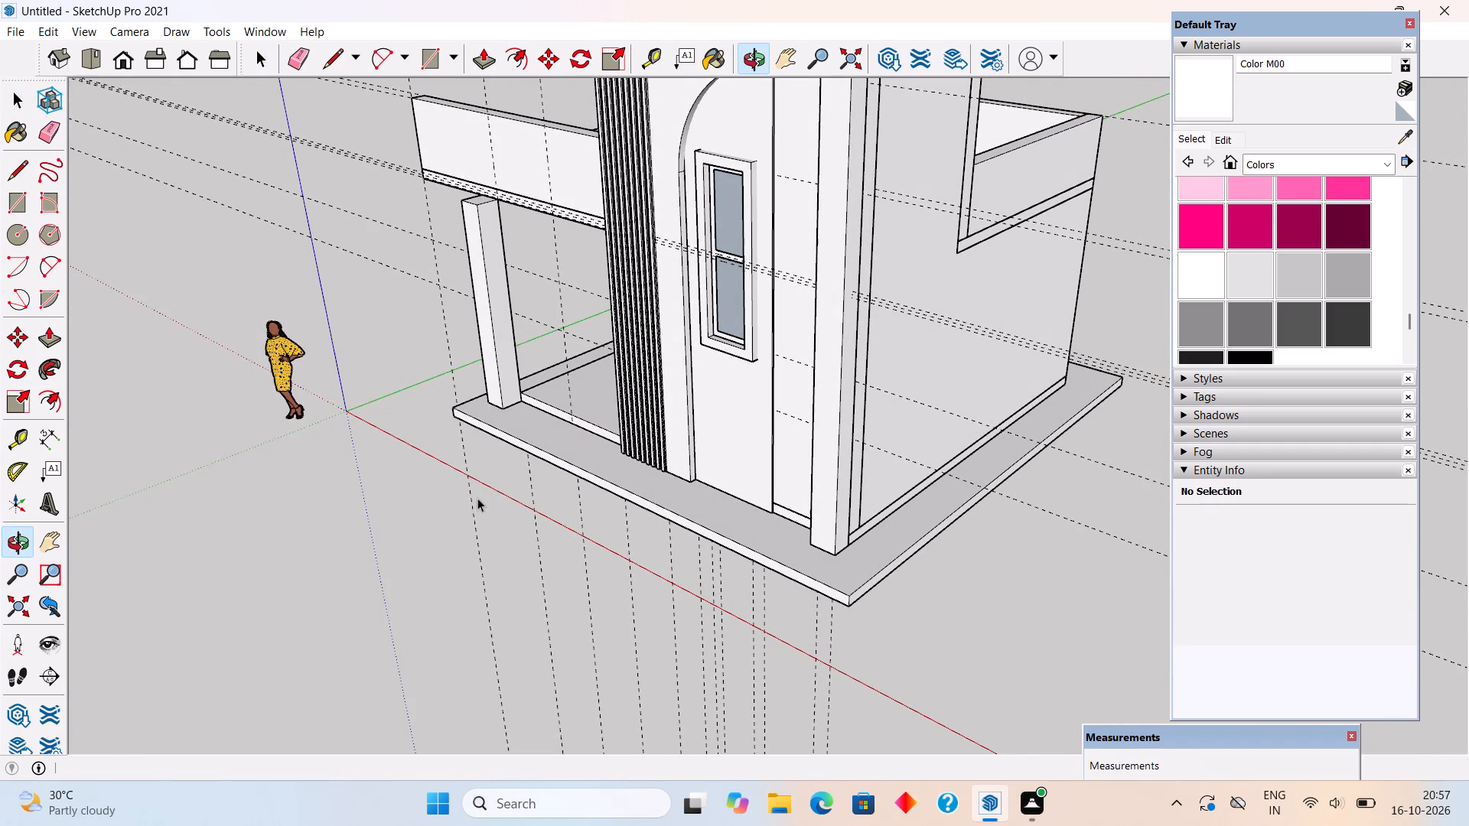
pyautogui.scroll(3, 543, 434)
pyautogui.scroll(2, 485, 372)
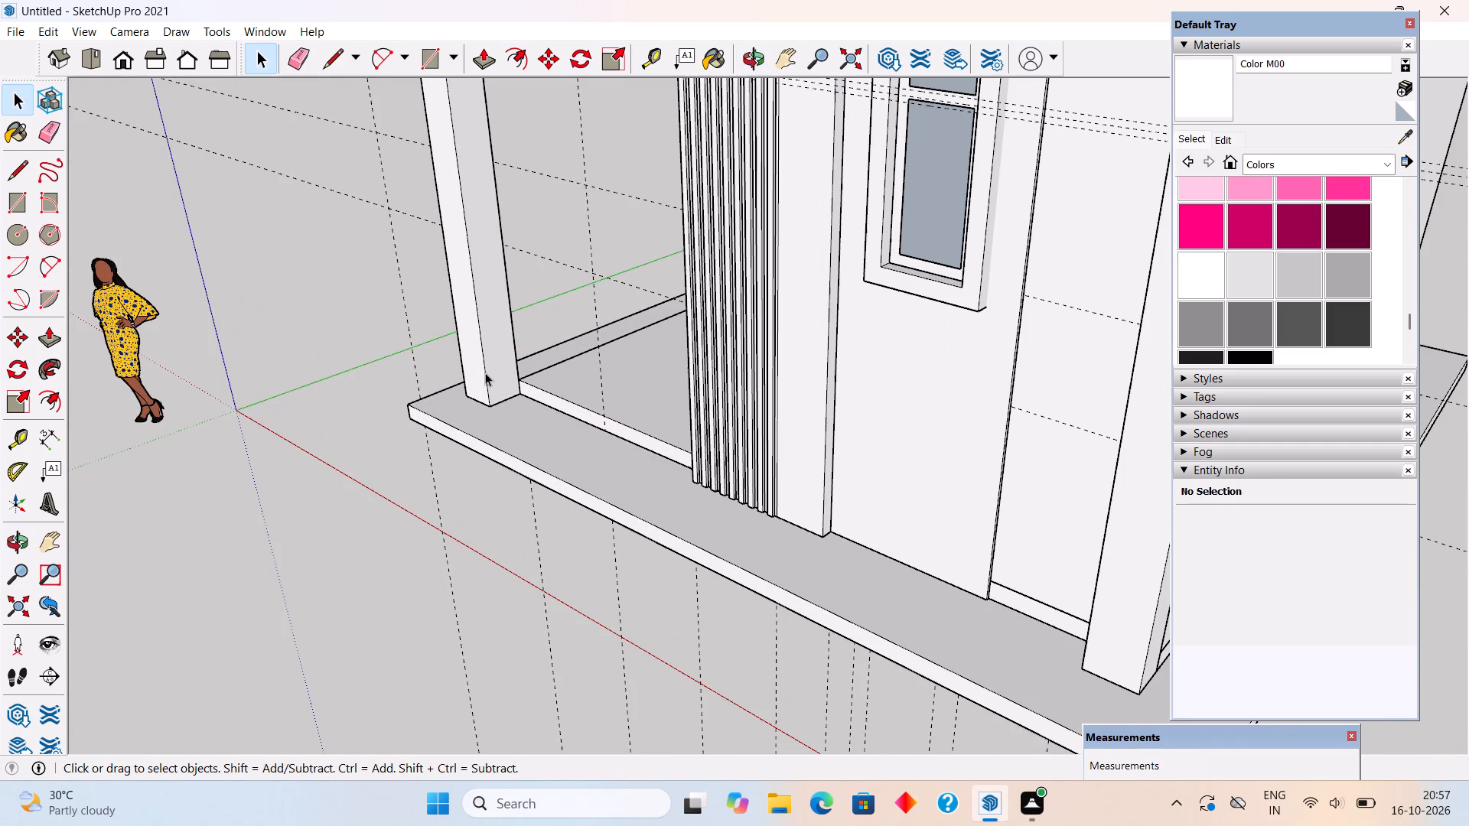
pyautogui.scroll(-1, 487, 374)
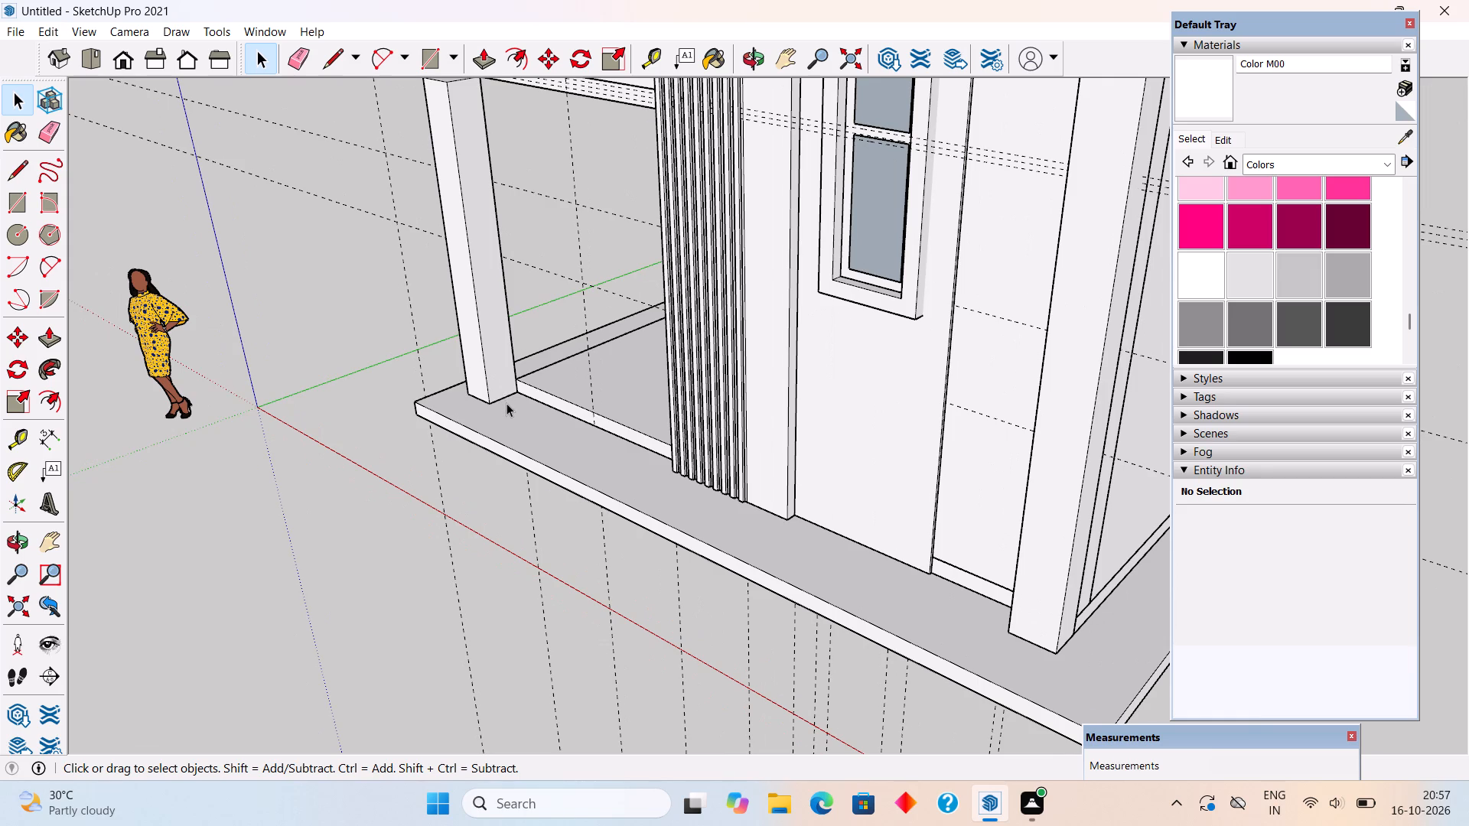
pyautogui.scroll(1, 506, 403)
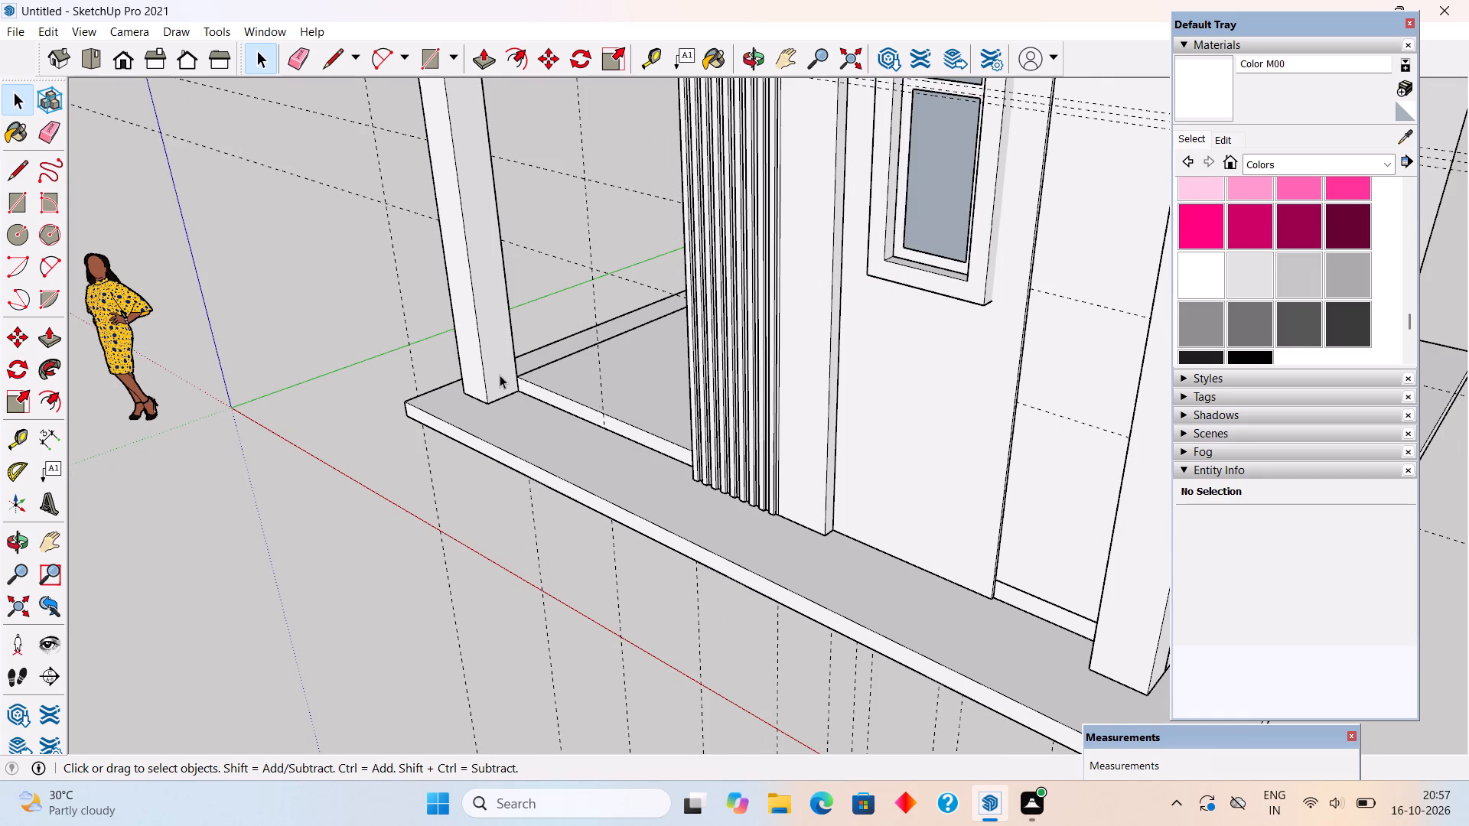
pyautogui.tripleClick(497, 376)
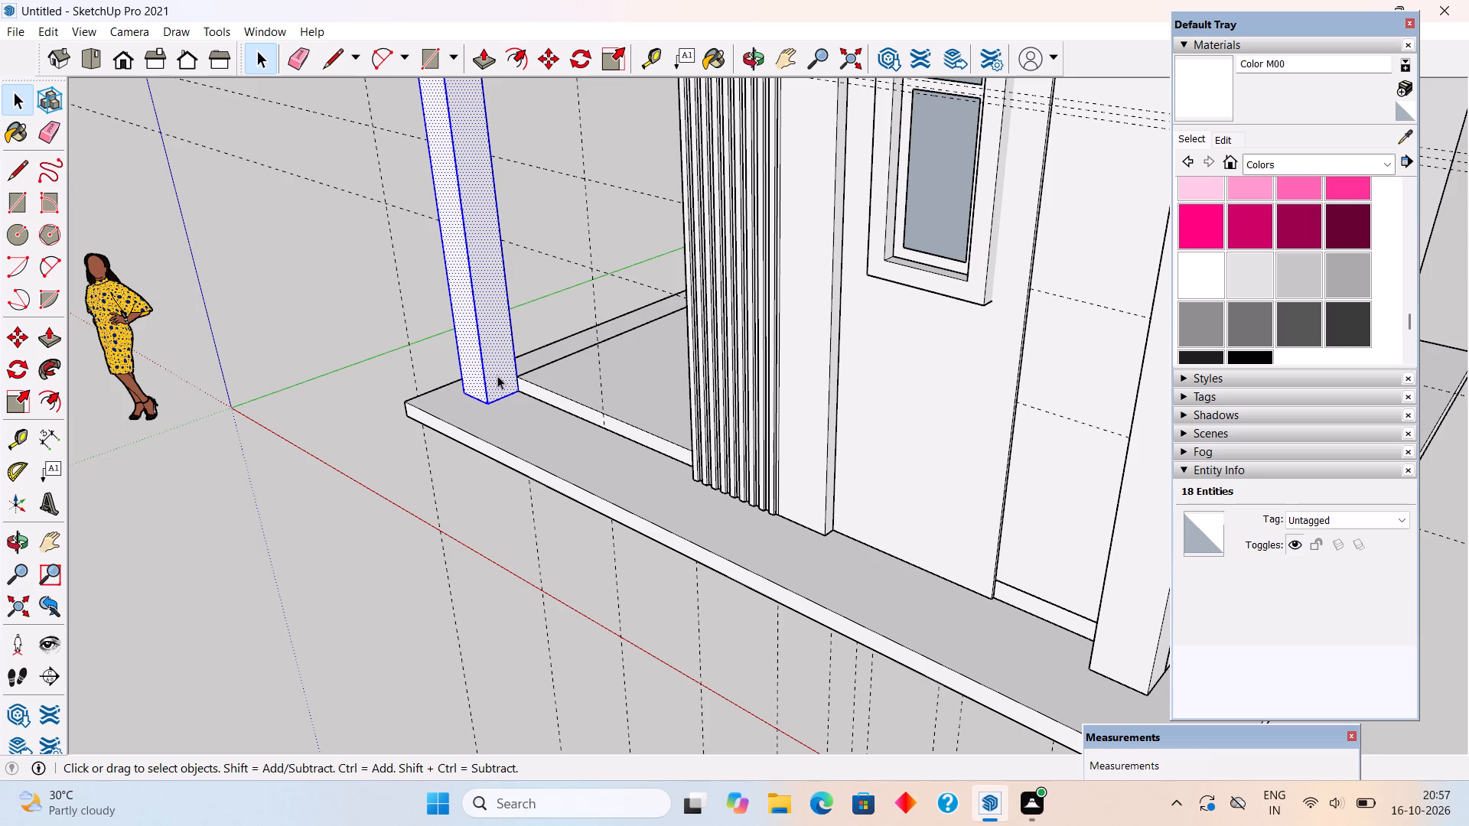
pyautogui.press('t')
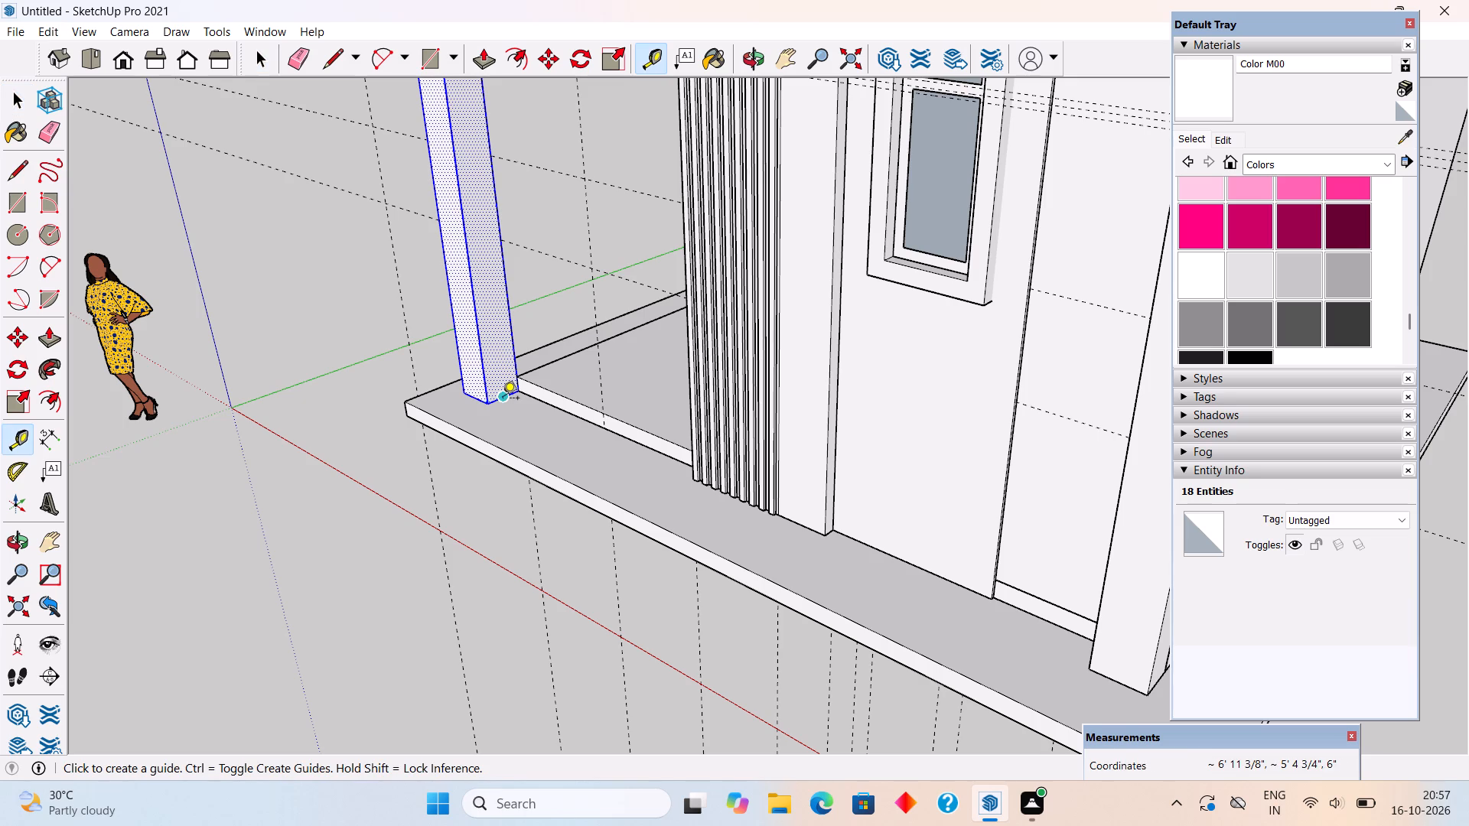
pyautogui.click(503, 399)
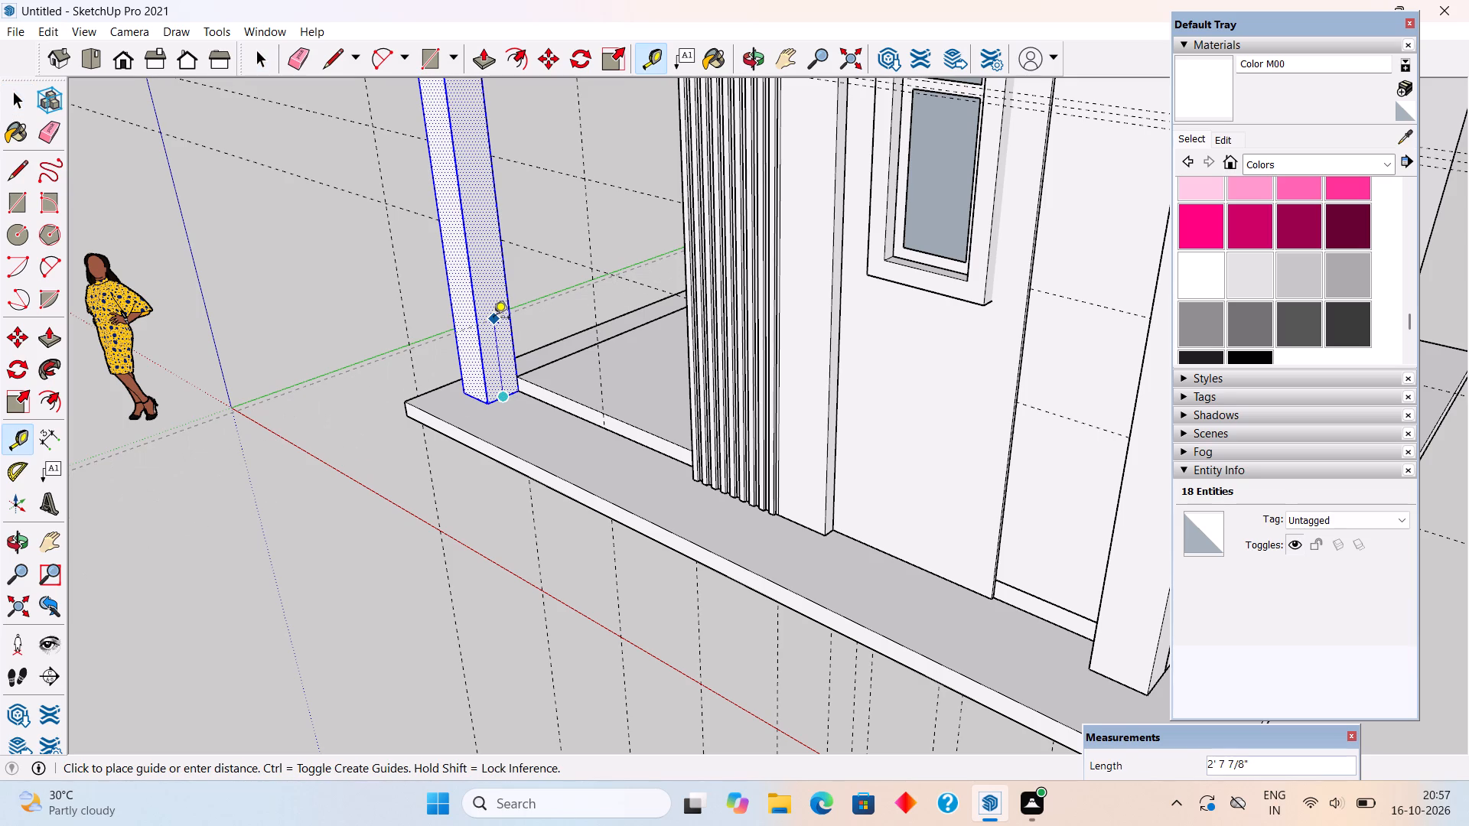
pyautogui.write("2'")
pyautogui.press('Return')
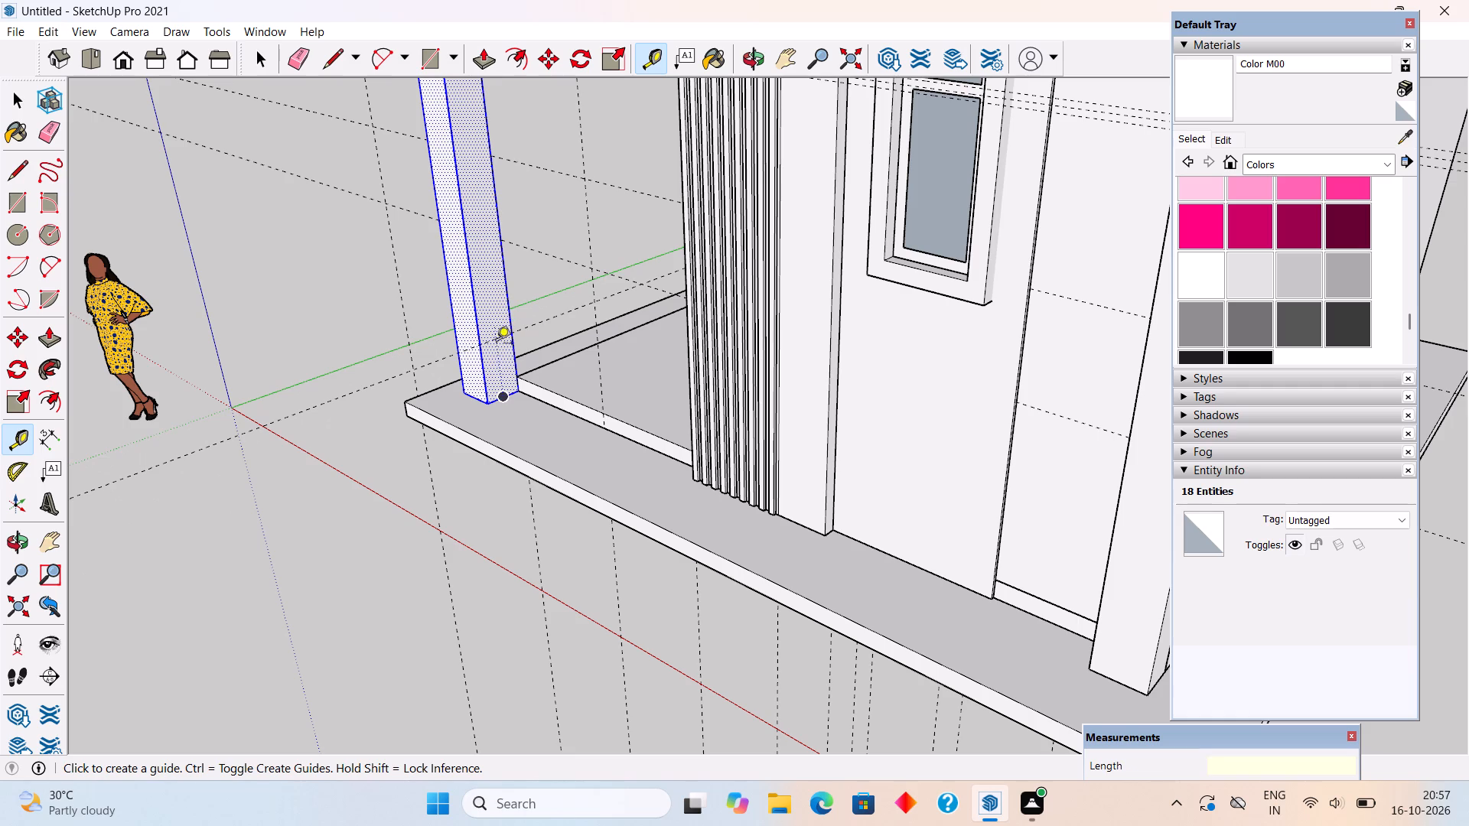
# Place a second guide on the column 1' above the 2' guide.
pyautogui.moveTo(513, 387); pyautogui.dragTo(373, 410, button='middle')
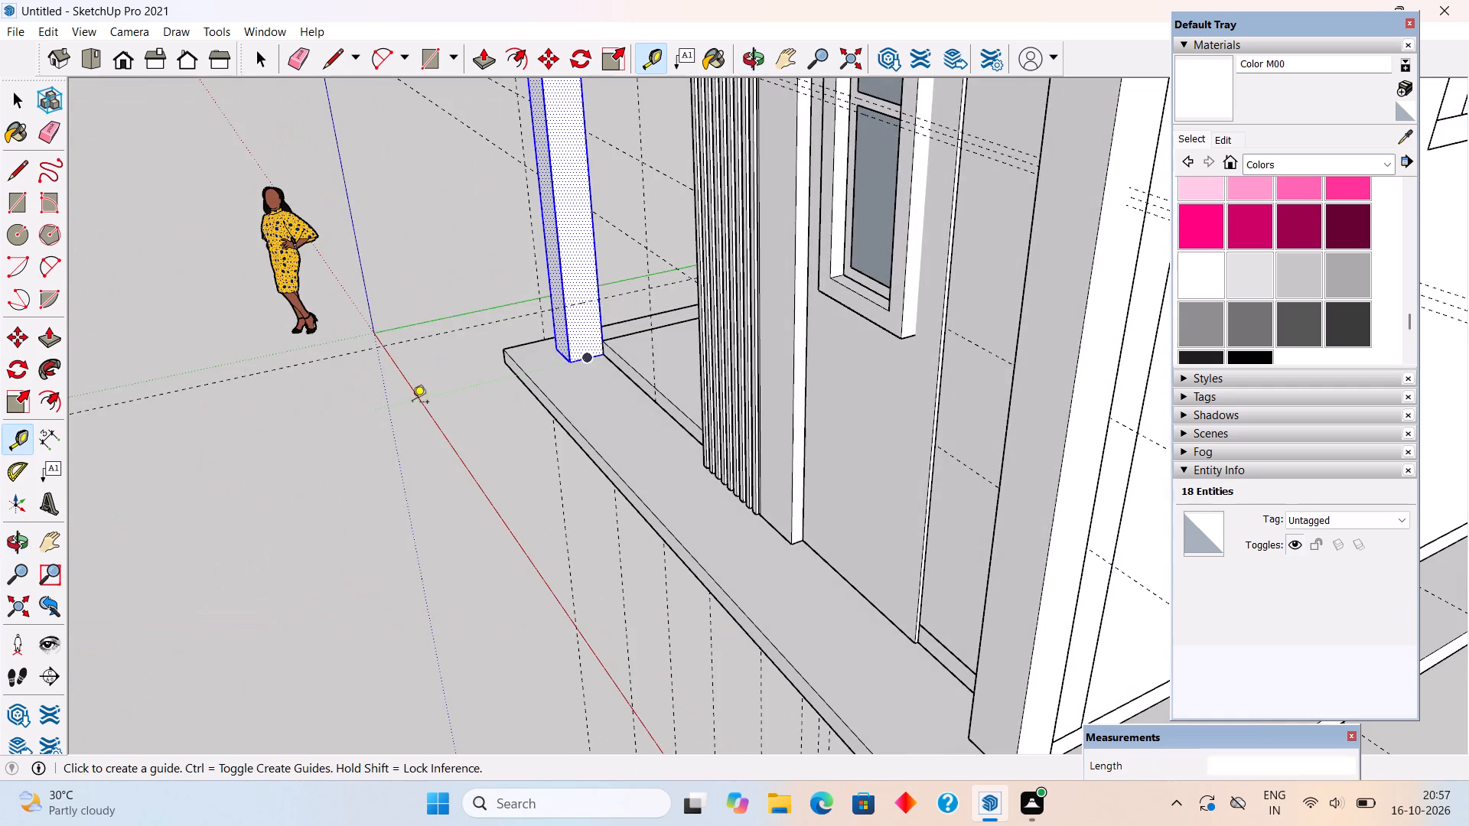
pyautogui.scroll(4, 580, 359)
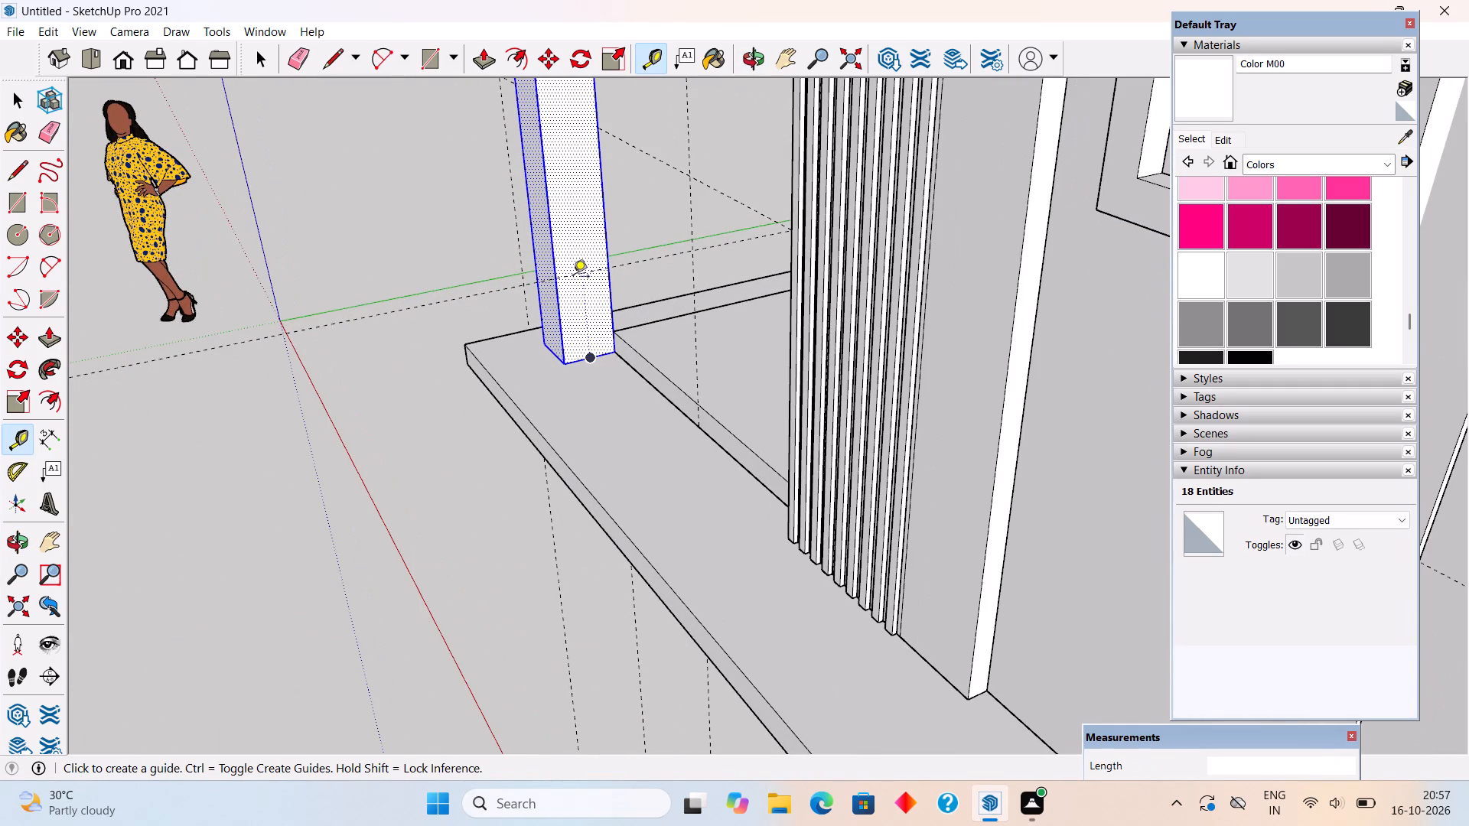
pyautogui.click(570, 277)
pyautogui.press('1')
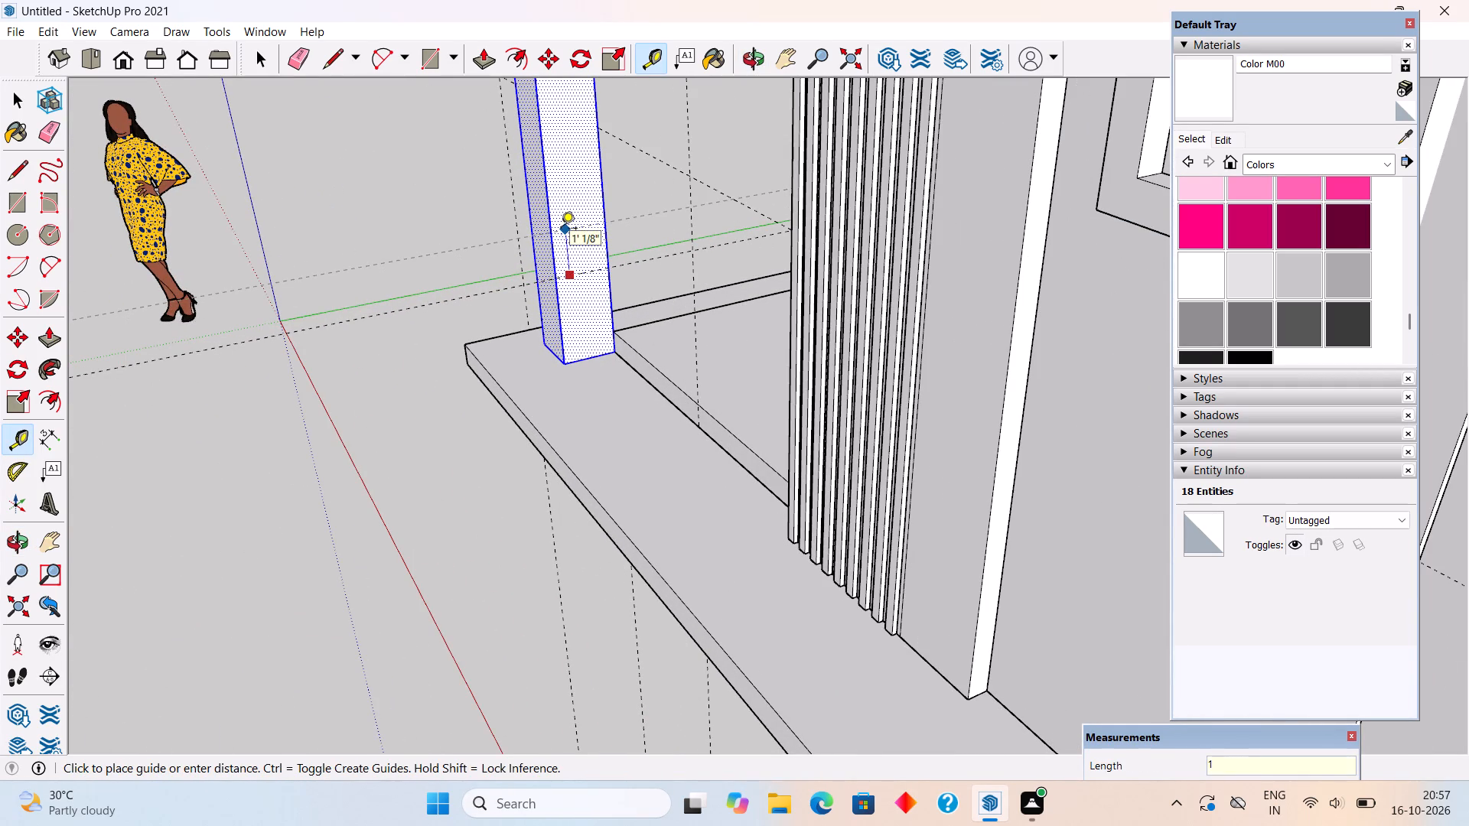
pyautogui.press("'")
pyautogui.press('Return')
# Draw a line across the column's side face along the upper guide, from edge to edge.
pyautogui.press('l')
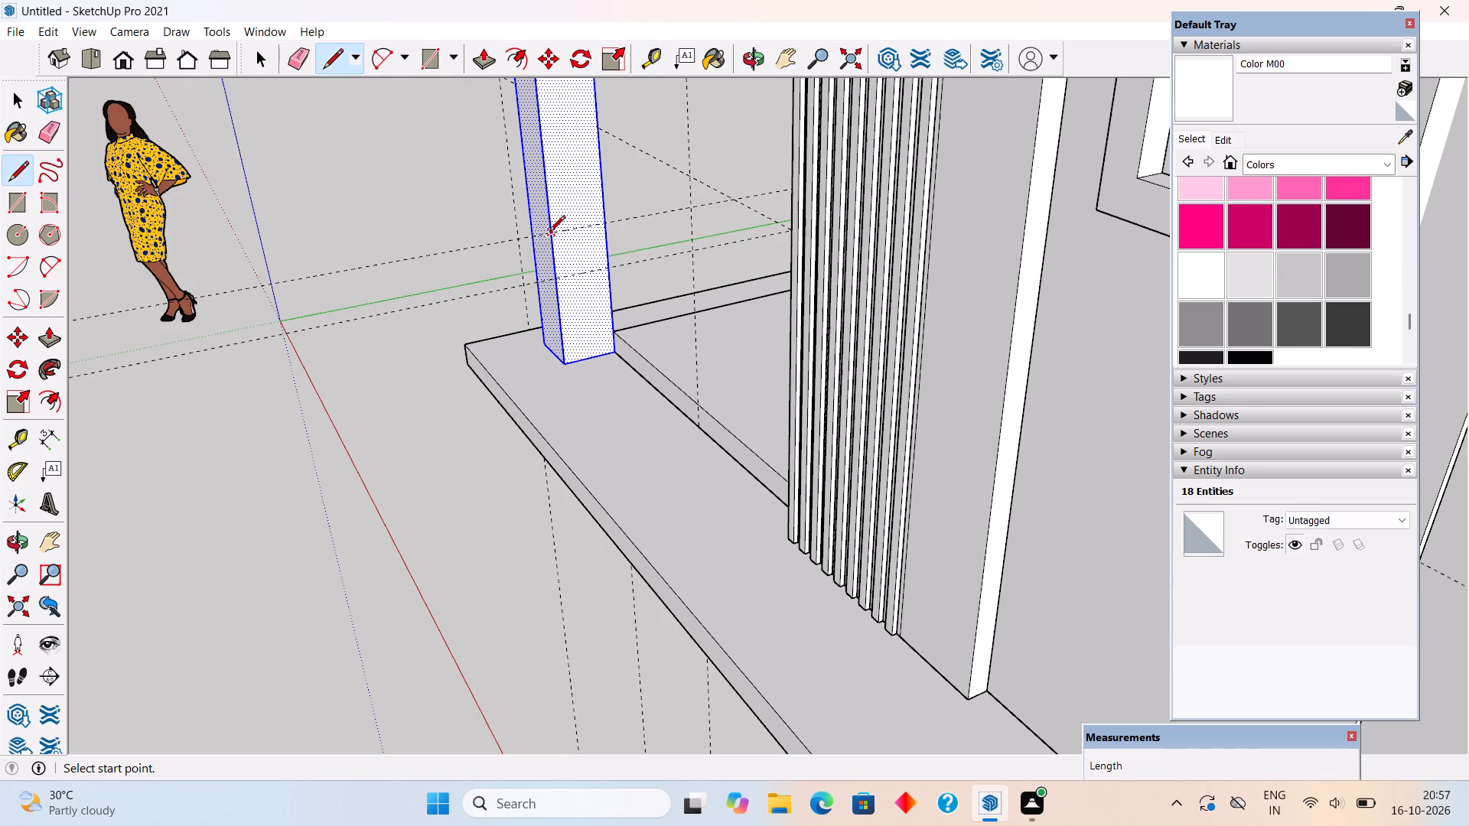
pyautogui.click(549, 233)
pyautogui.click(604, 227)
pyautogui.middleClick(558, 324)
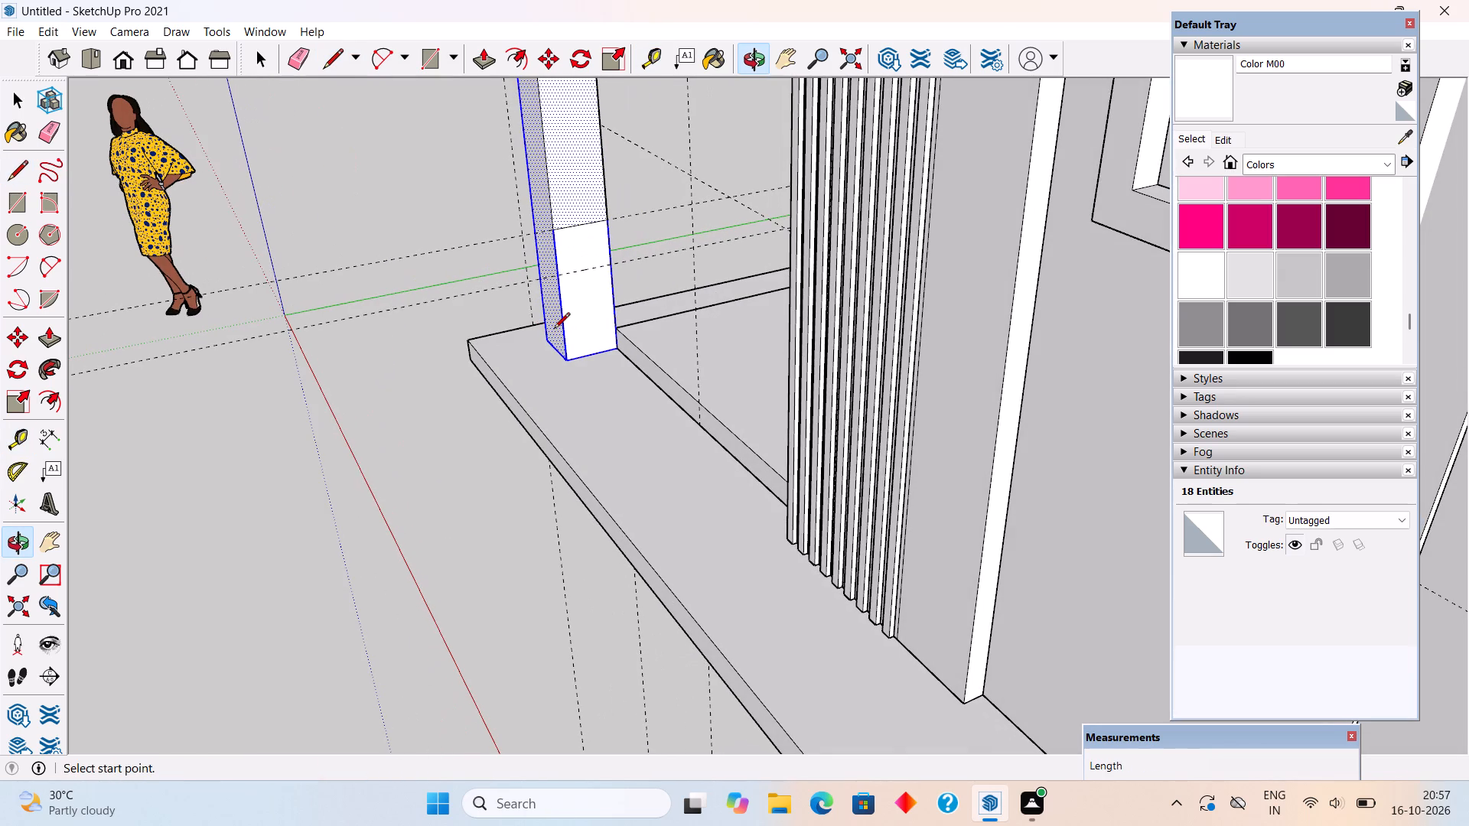
pyautogui.press('space')
# Place a guide along the front bottom edge of the vertical slats, running the length of the base slab.
pyautogui.moveTo(663, 397); pyautogui.dragTo(739, 499, button='middle')
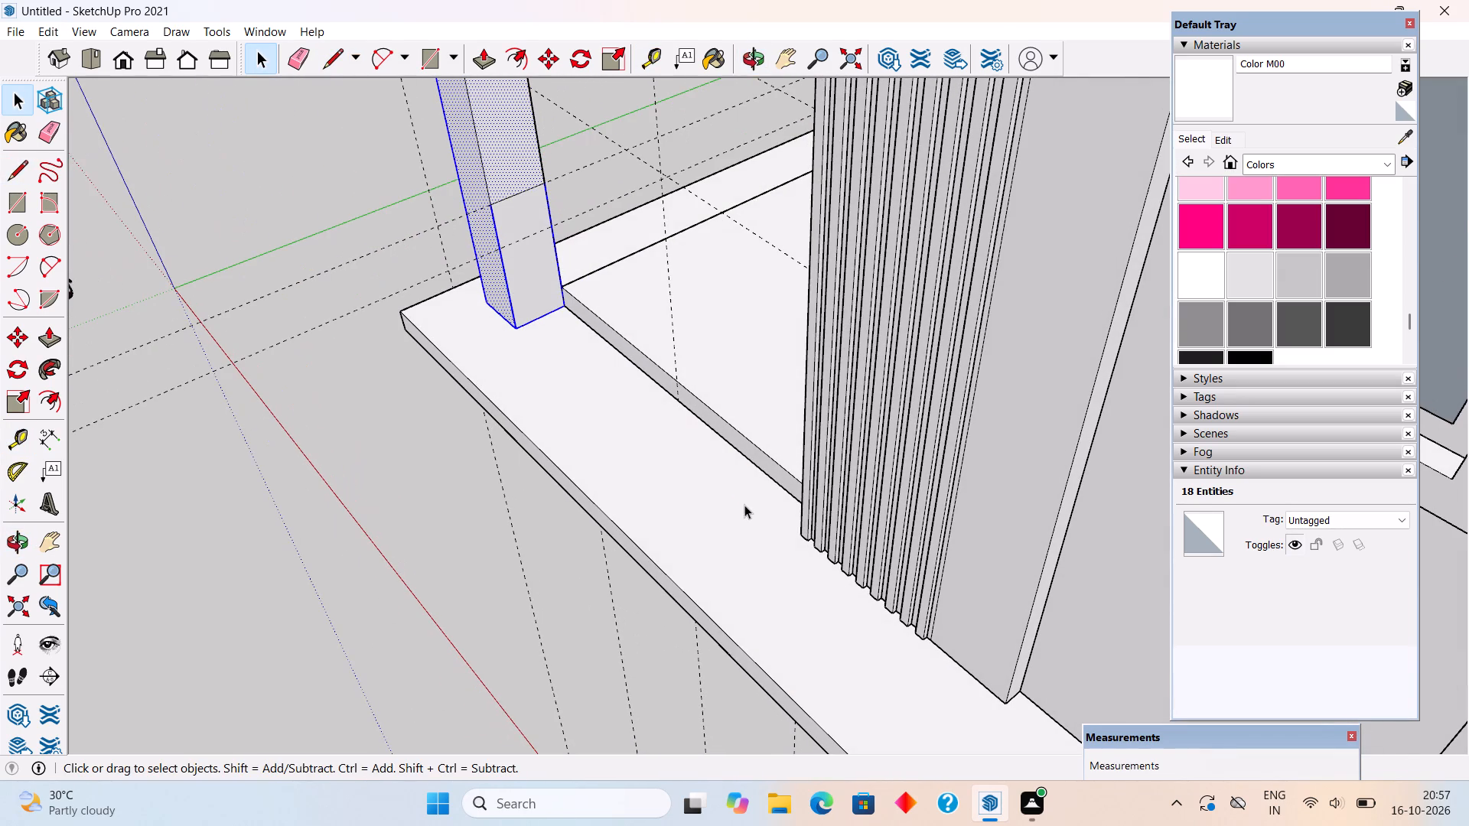
pyautogui.scroll(5, 744, 505)
pyautogui.press('t')
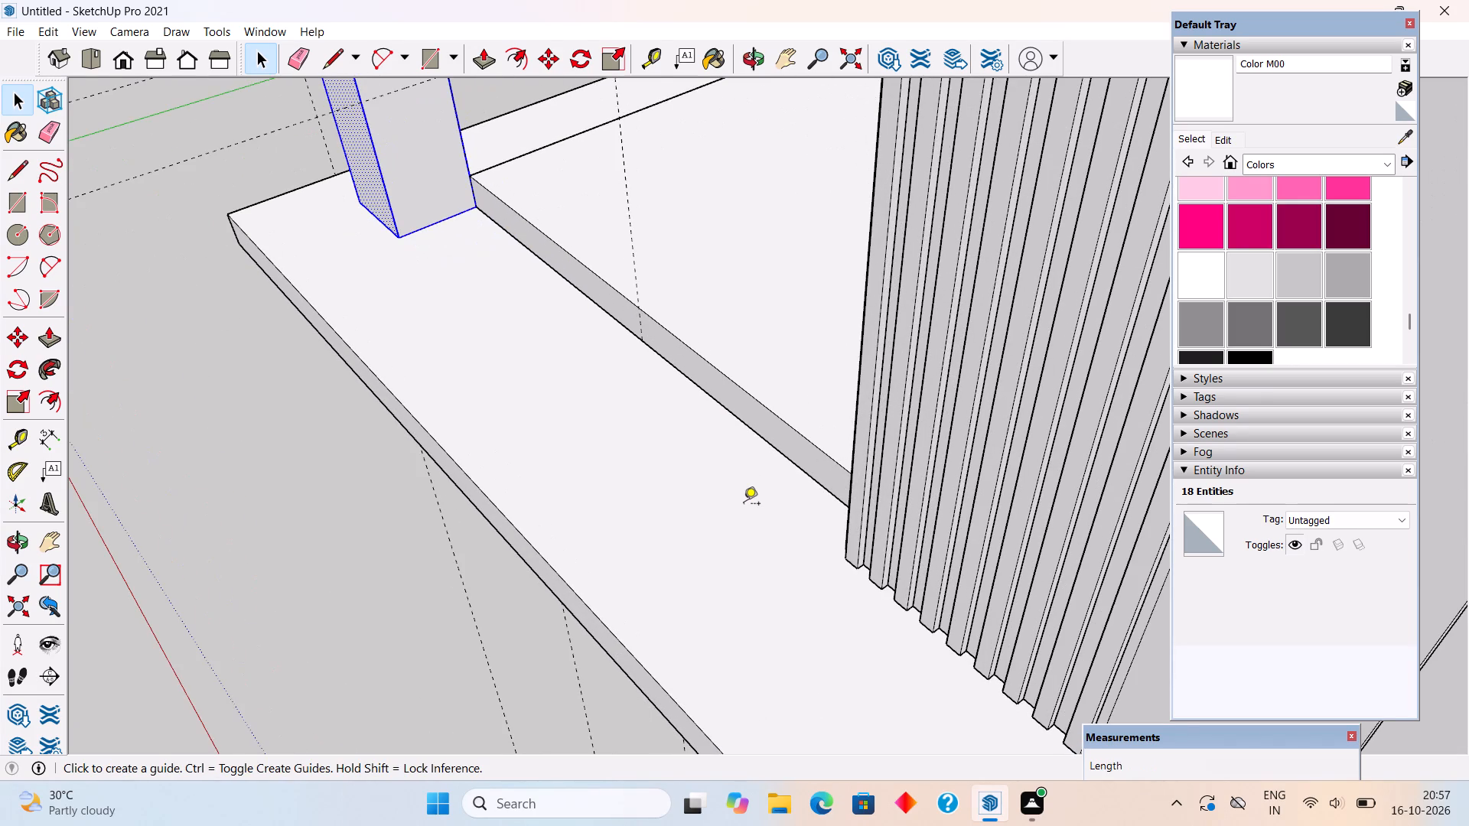
pyautogui.scroll(4, 780, 515)
pyautogui.scroll(-7, 25, 349)
pyautogui.scroll(-2, 315, 335)
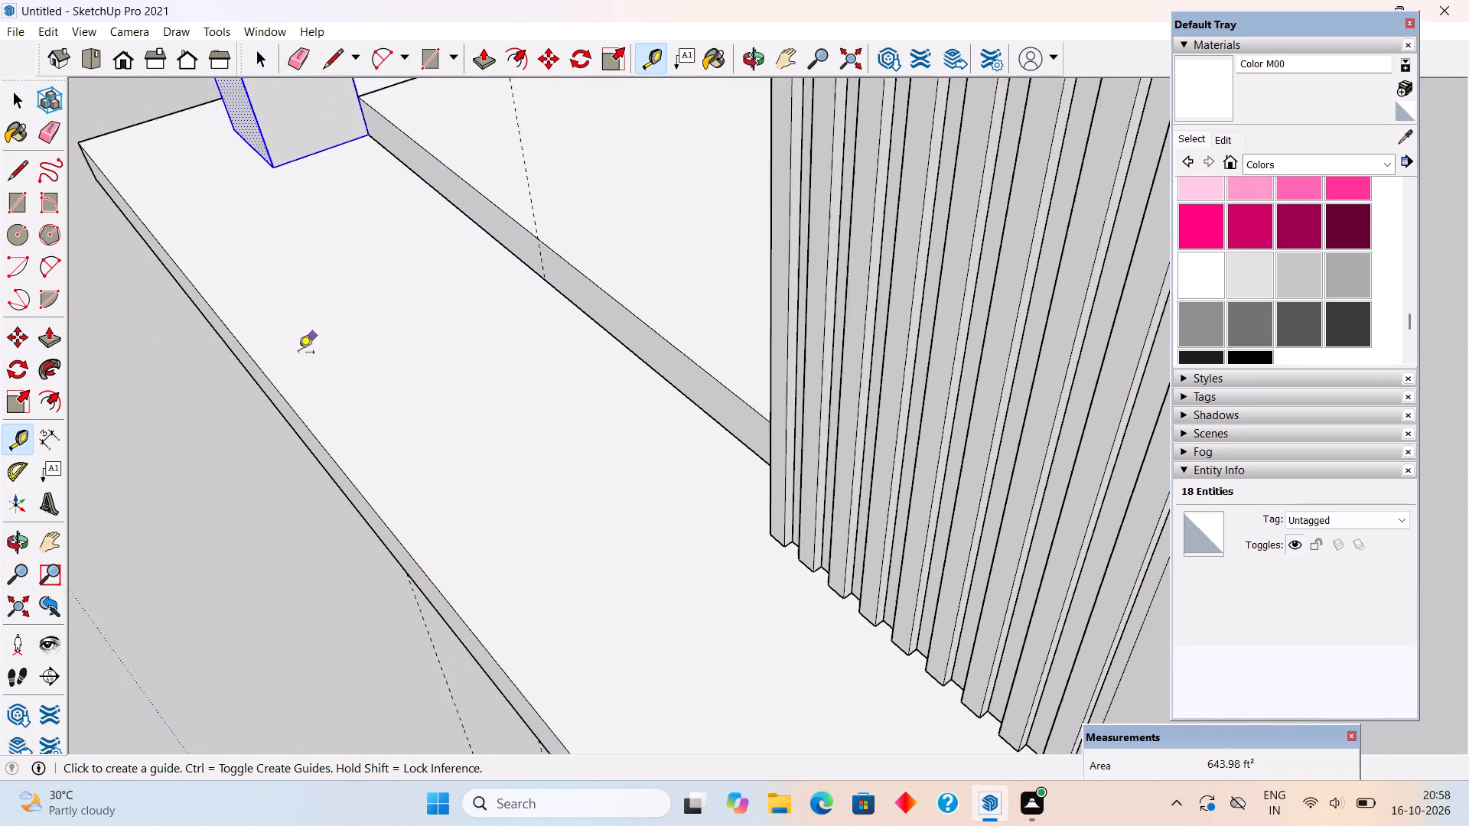
pyautogui.scroll(-10, 298, 353)
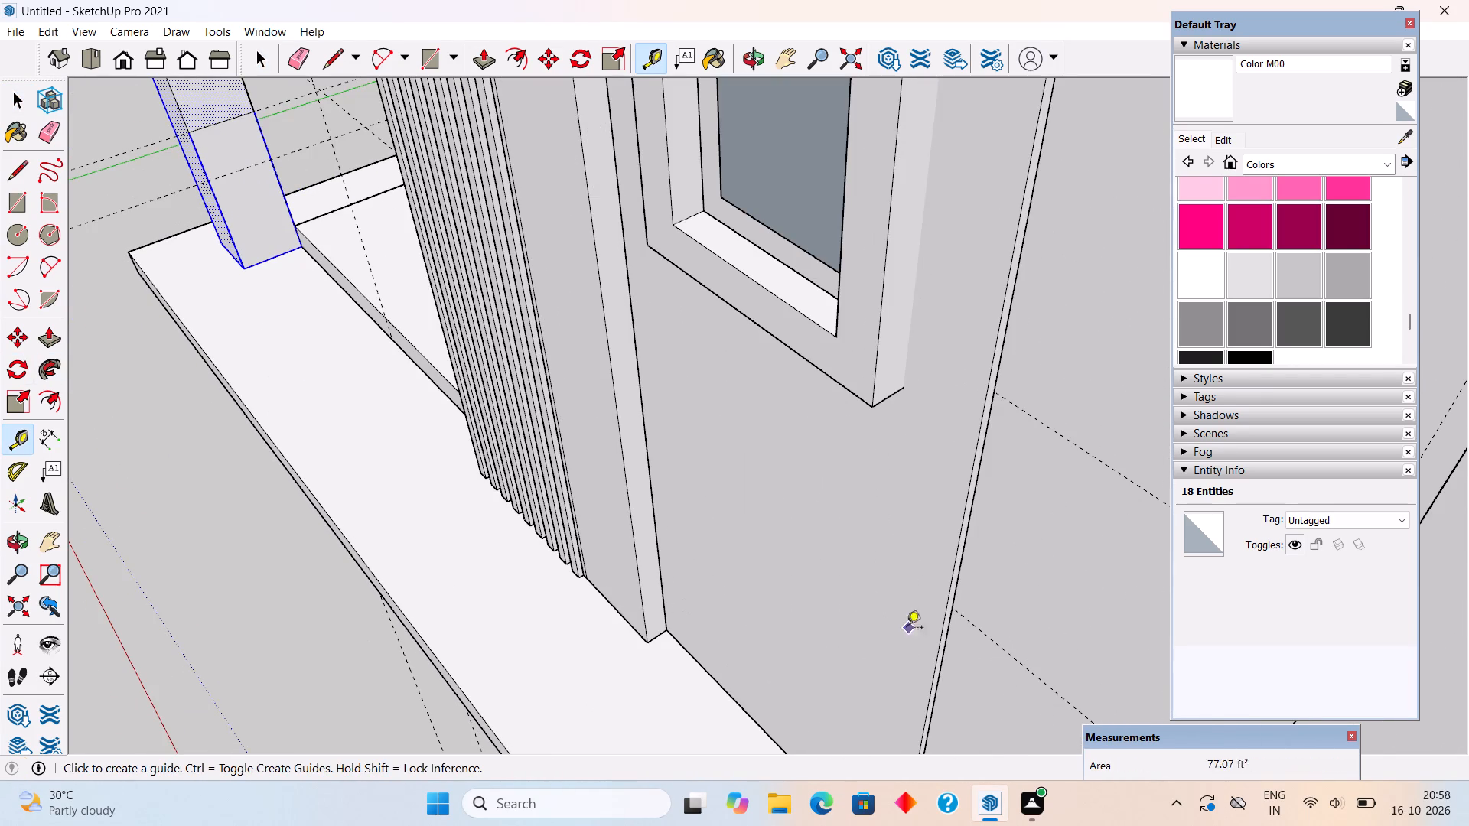
pyautogui.scroll(5, 621, 620)
pyautogui.scroll(4, 527, 545)
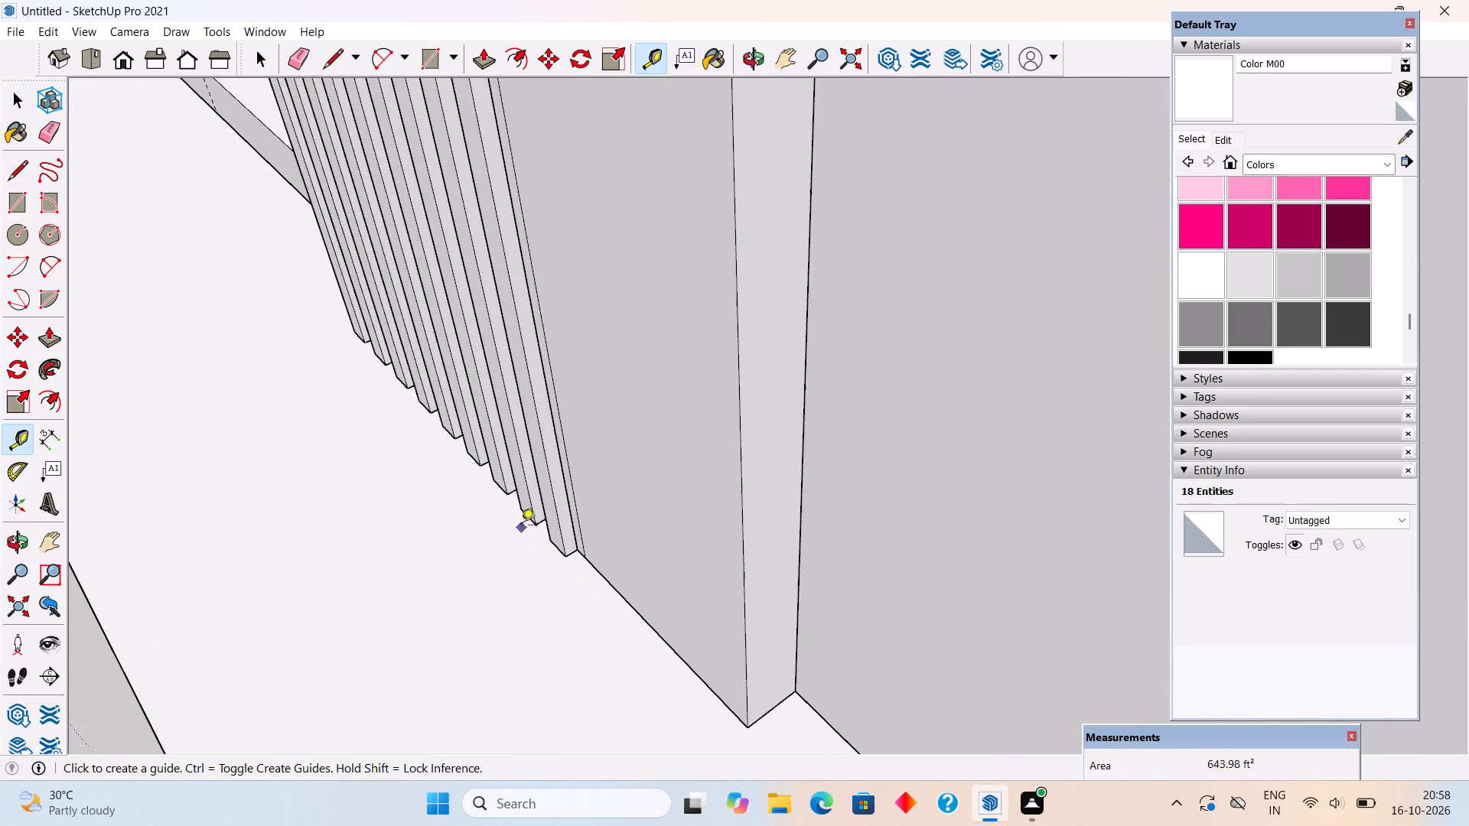
pyautogui.scroll(10, 518, 515)
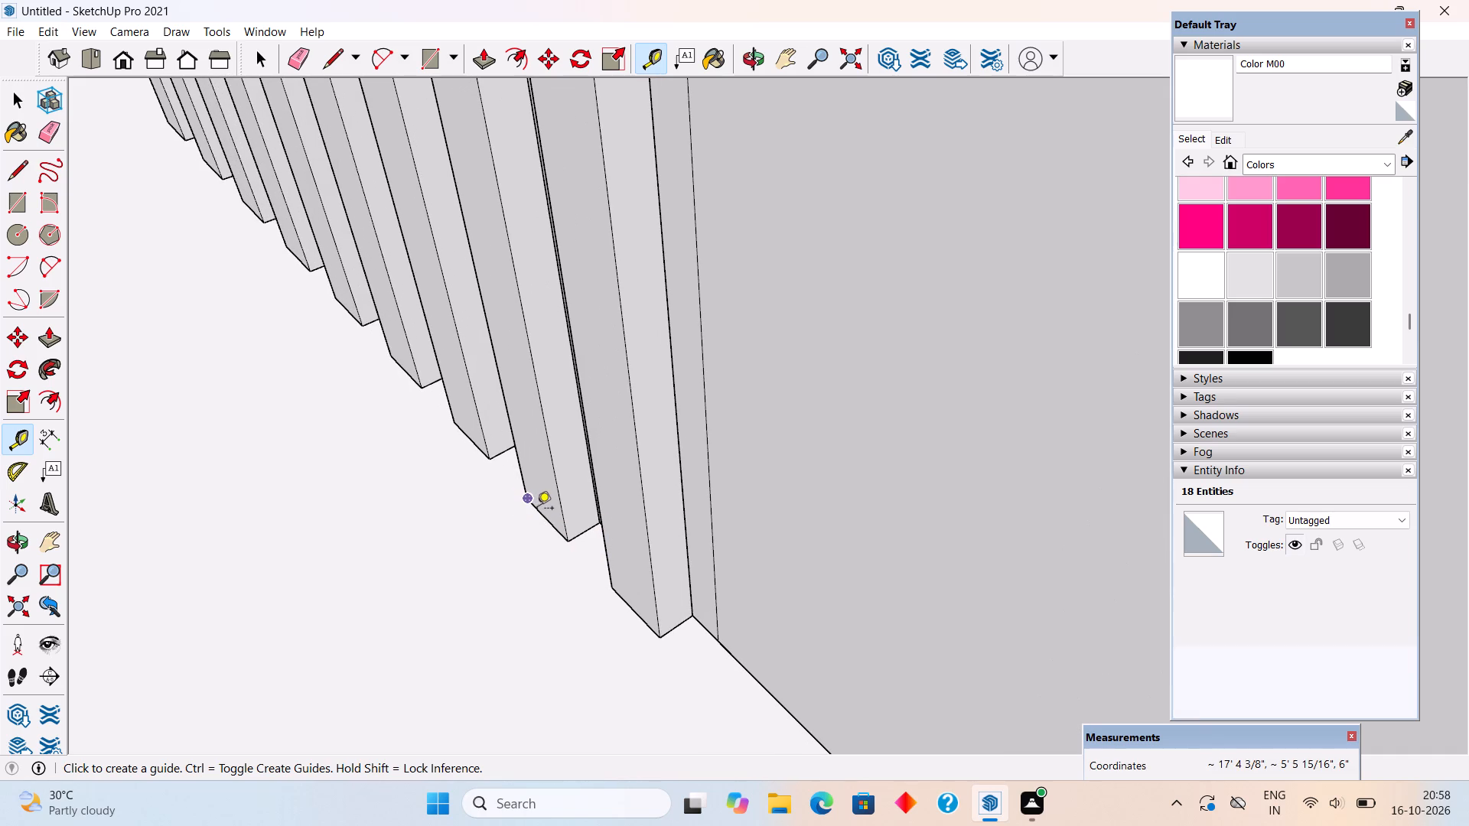
pyautogui.scroll(3, 542, 516)
pyautogui.doubleClick(542, 516)
pyautogui.scroll(-2, 546, 516)
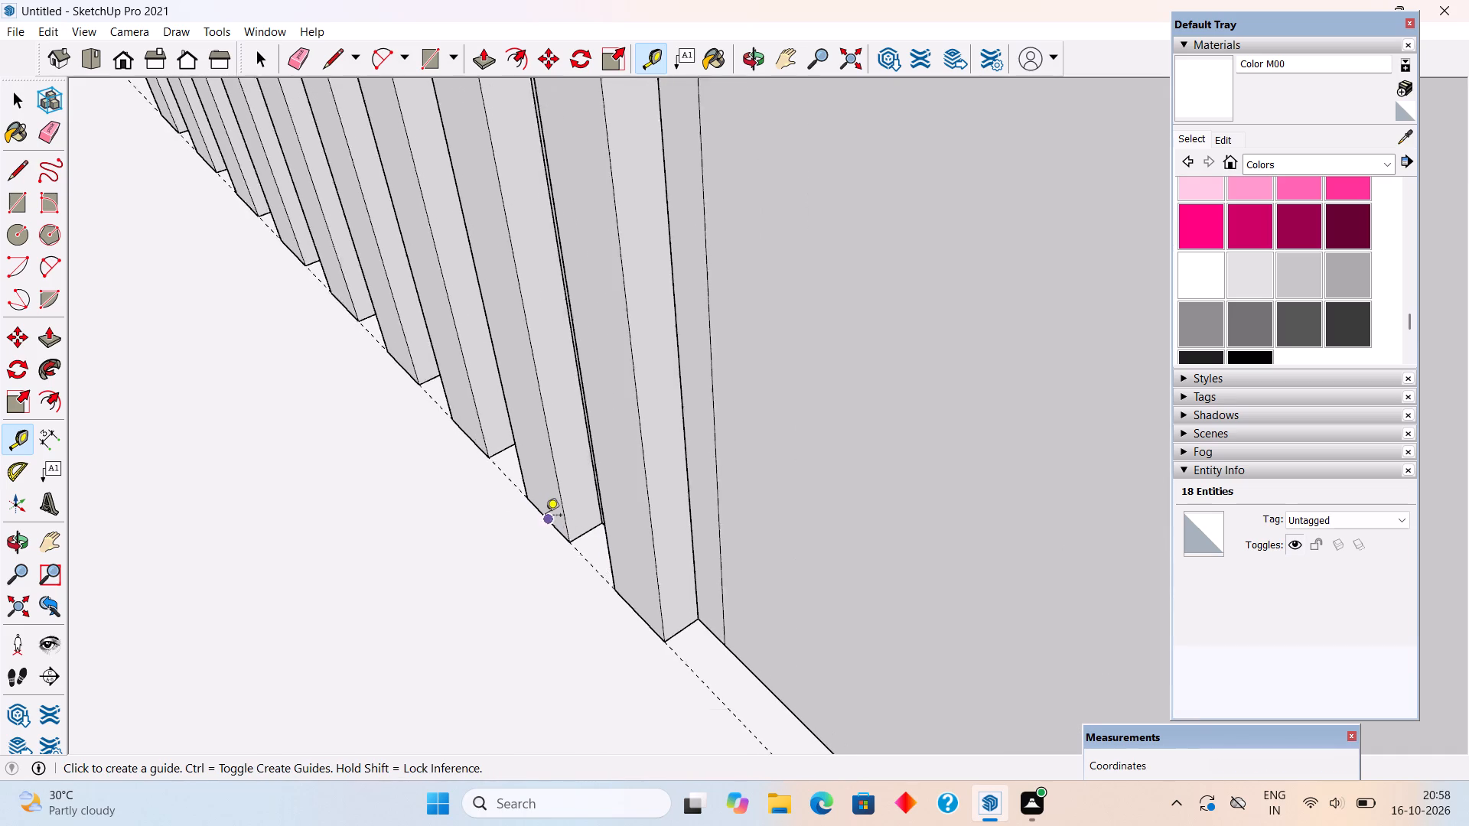
pyautogui.scroll(-6, 546, 516)
pyautogui.scroll(1, 550, 532)
pyautogui.scroll(-15, 550, 532)
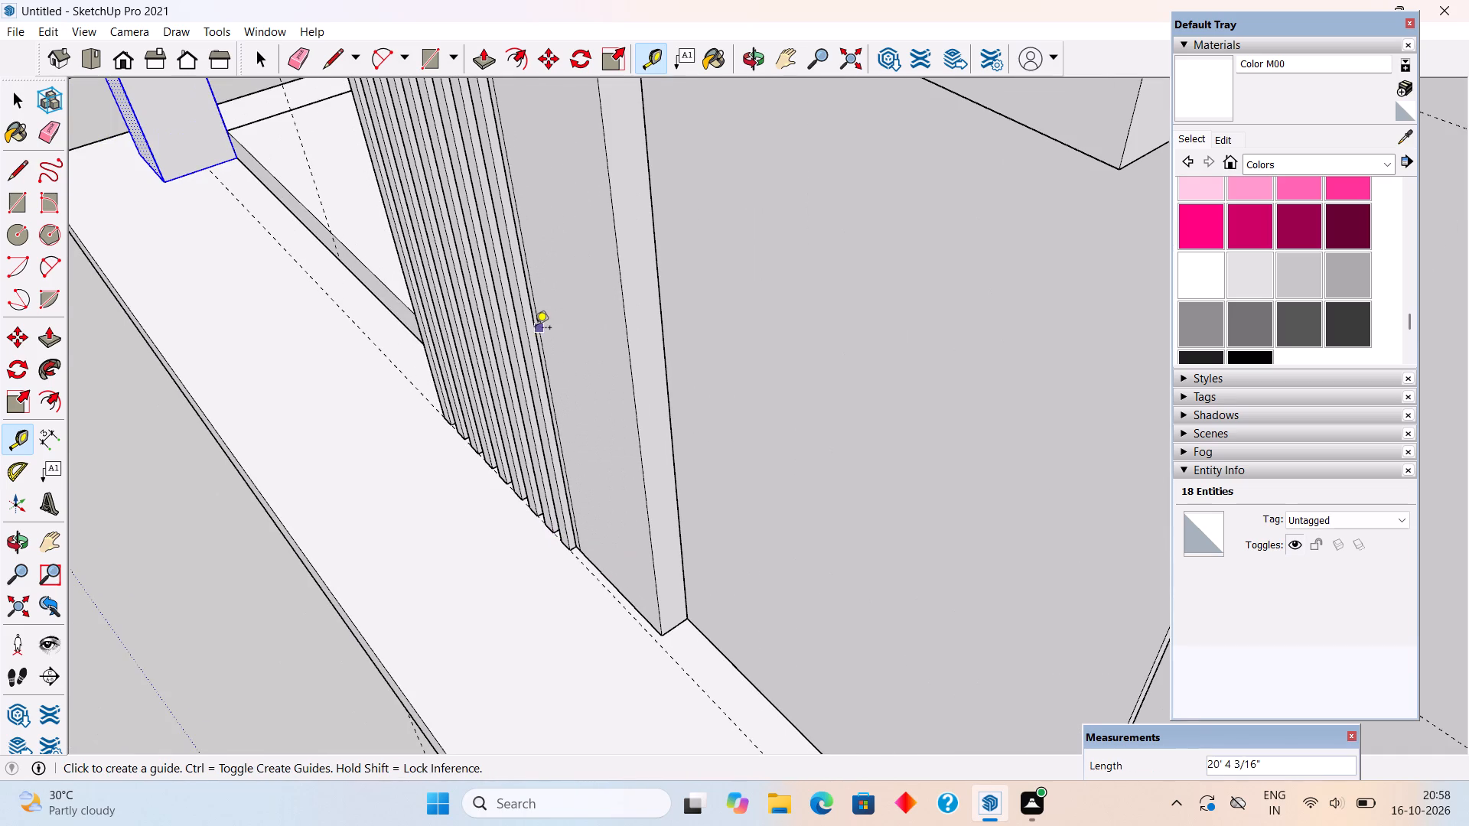
pyautogui.press('space')
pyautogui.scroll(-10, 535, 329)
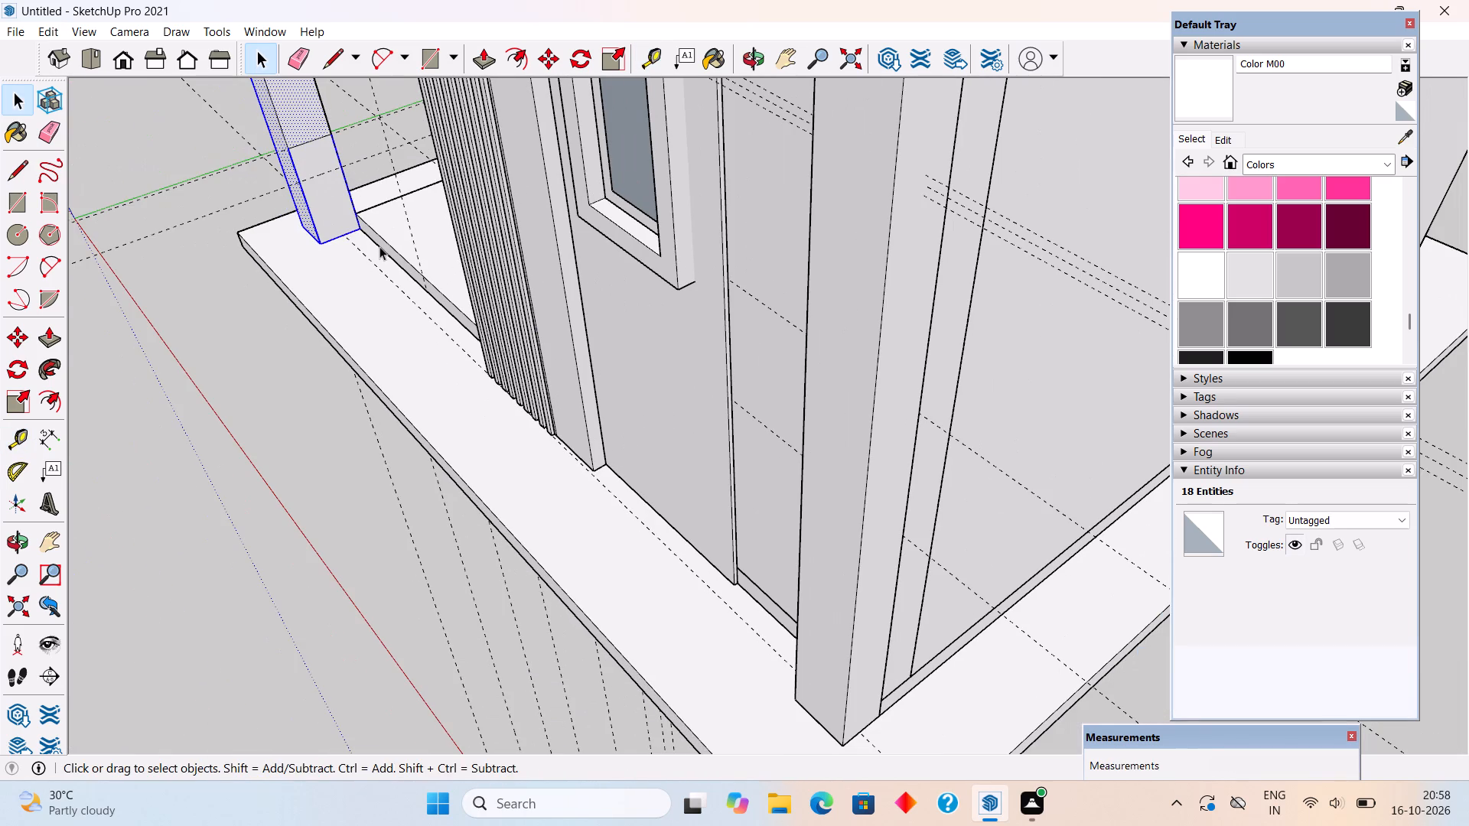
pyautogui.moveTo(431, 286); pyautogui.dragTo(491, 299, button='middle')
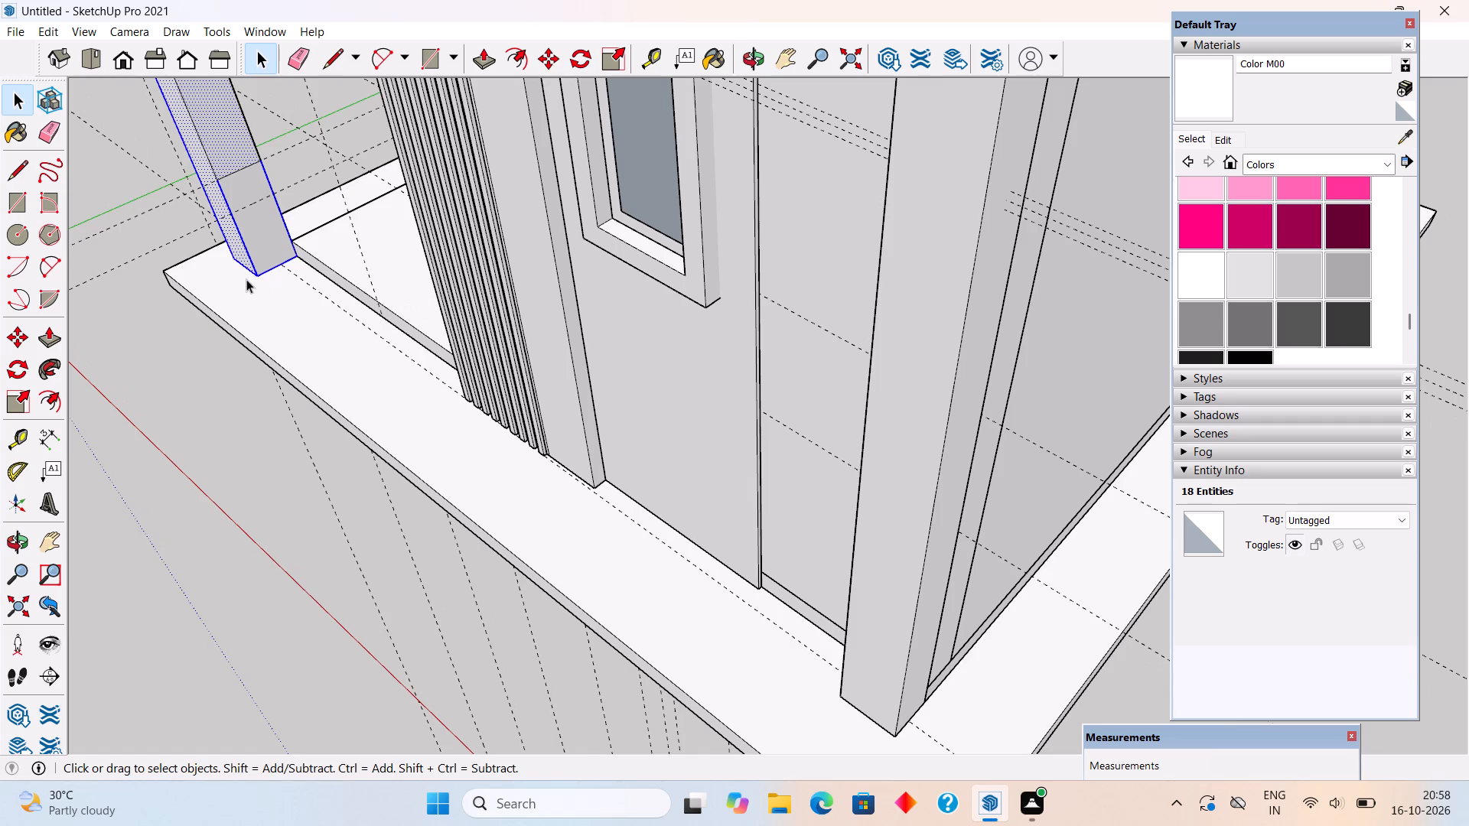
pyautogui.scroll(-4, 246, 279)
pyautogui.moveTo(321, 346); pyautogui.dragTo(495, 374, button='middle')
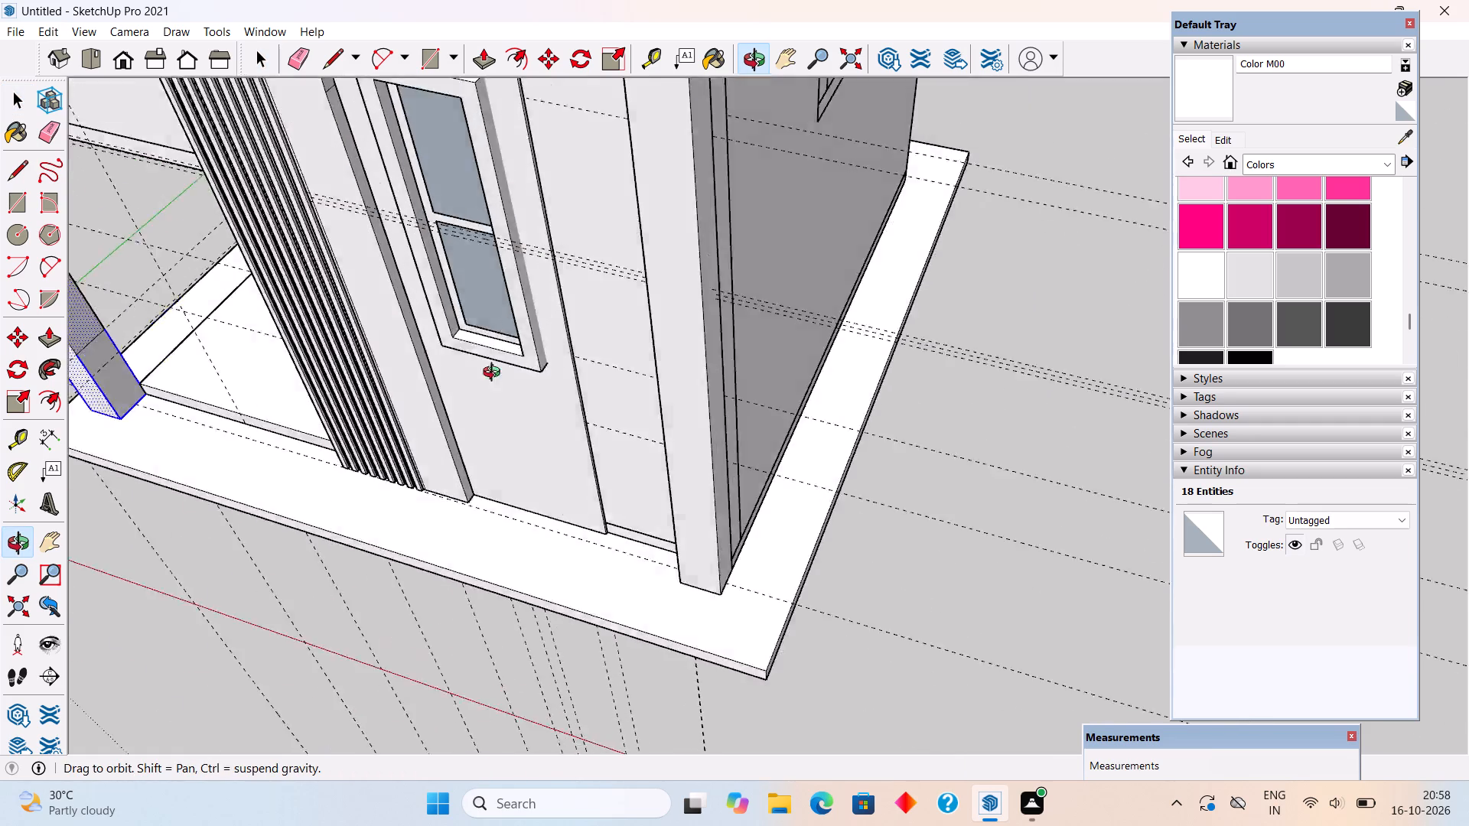
# Clear the selection and examine the front of the house around the corner column, slats and base slab.
pyautogui.moveTo(495, 374); pyautogui.dragTo(675, 265, button='middle')
pyautogui.scroll(-7, 675, 265)
pyautogui.scroll(-4, 555, 408)
pyautogui.moveTo(464, 428); pyautogui.dragTo(530, 264, button='middle')
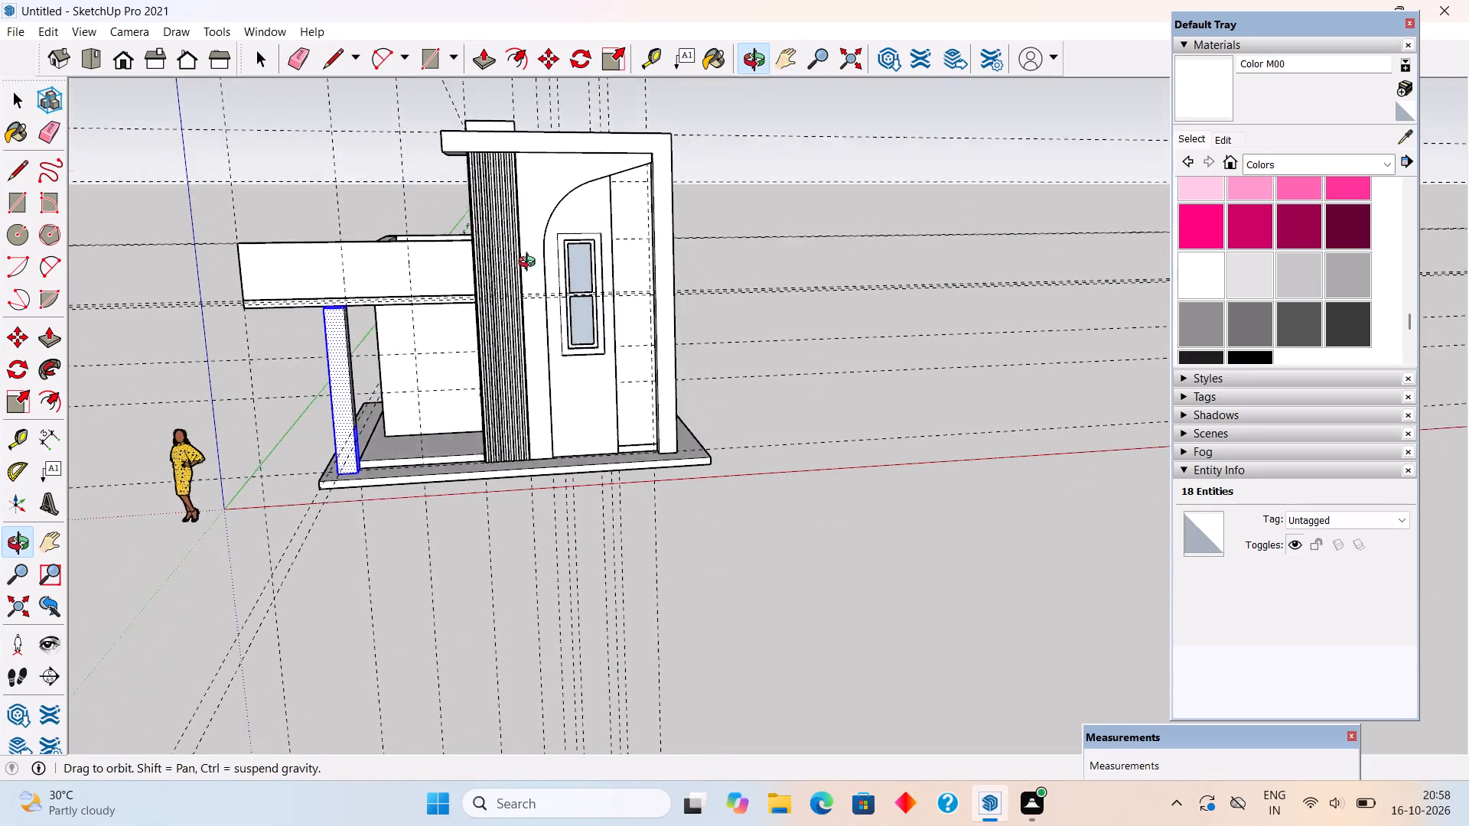
pyautogui.moveTo(530, 264); pyautogui.dragTo(581, 259, button='middle')
pyautogui.click(734, 218)
pyautogui.moveTo(376, 474); pyautogui.dragTo(318, 439, button='middle')
pyautogui.scroll(1, 318, 439)
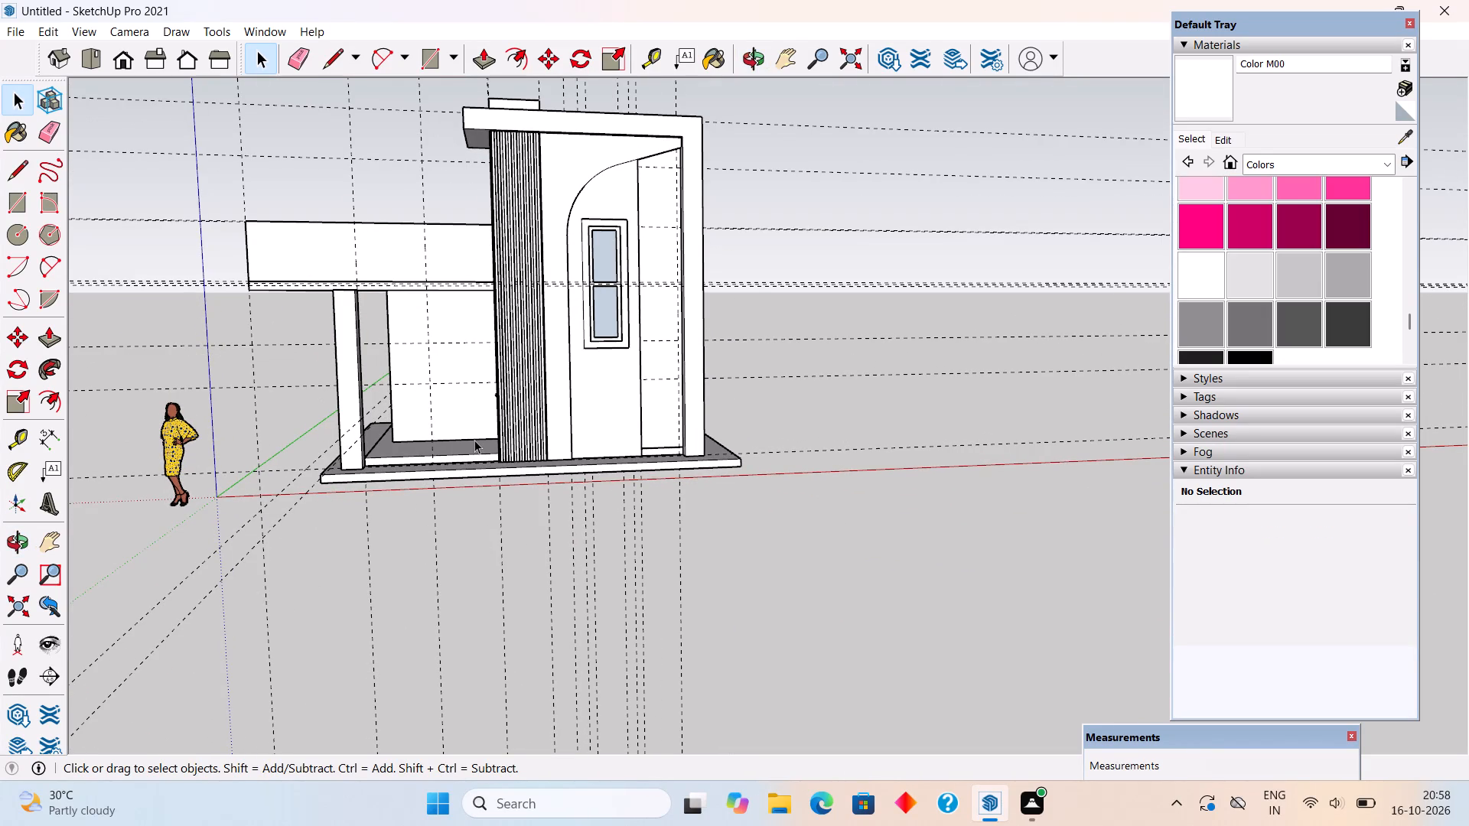
pyautogui.scroll(3, 495, 402)
pyautogui.moveTo(452, 483); pyautogui.dragTo(437, 647, button='middle')
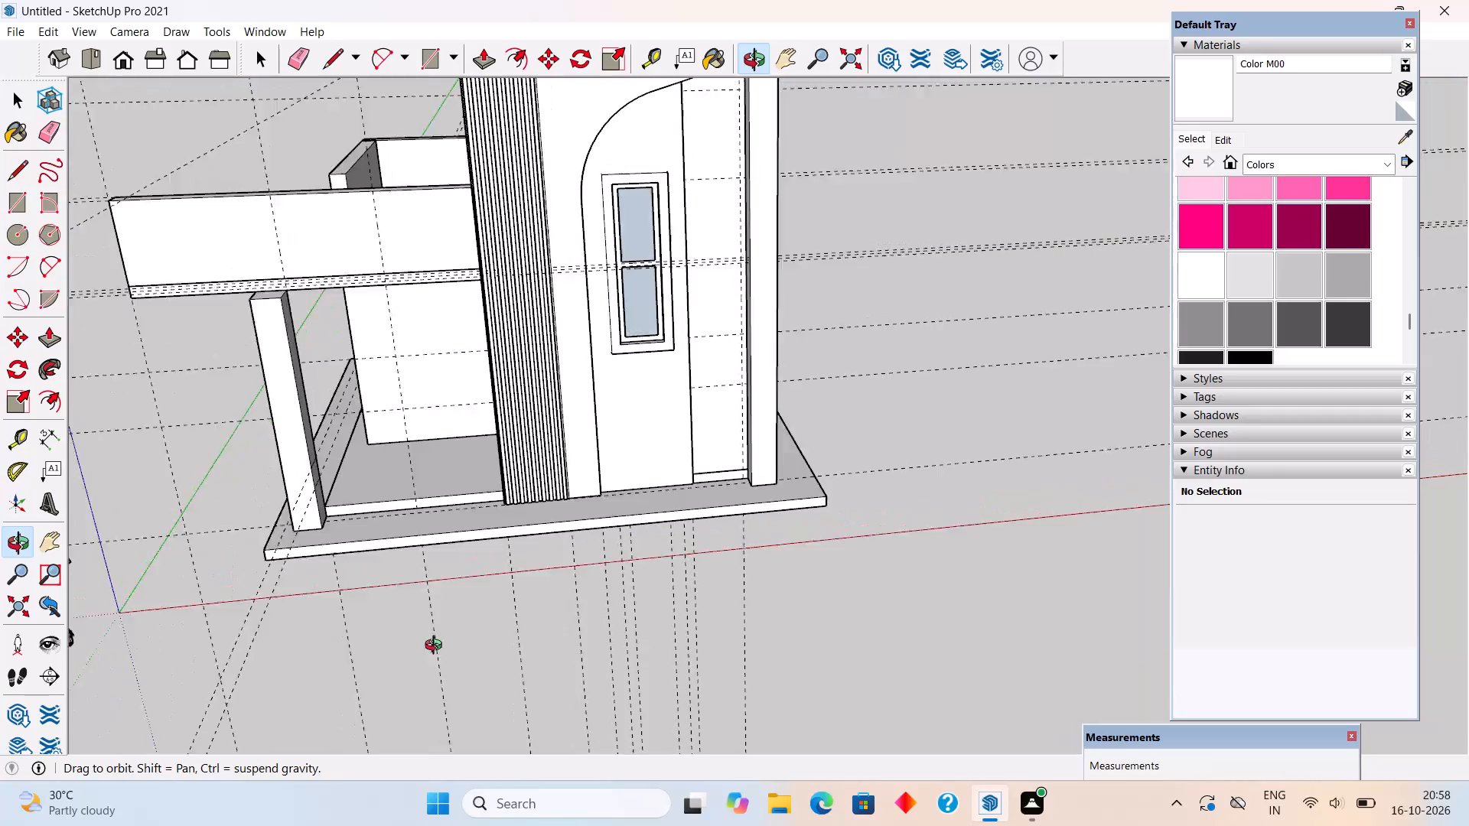
pyautogui.moveTo(437, 647); pyautogui.dragTo(438, 675, button='middle')
pyautogui.scroll(10, 400, 538)
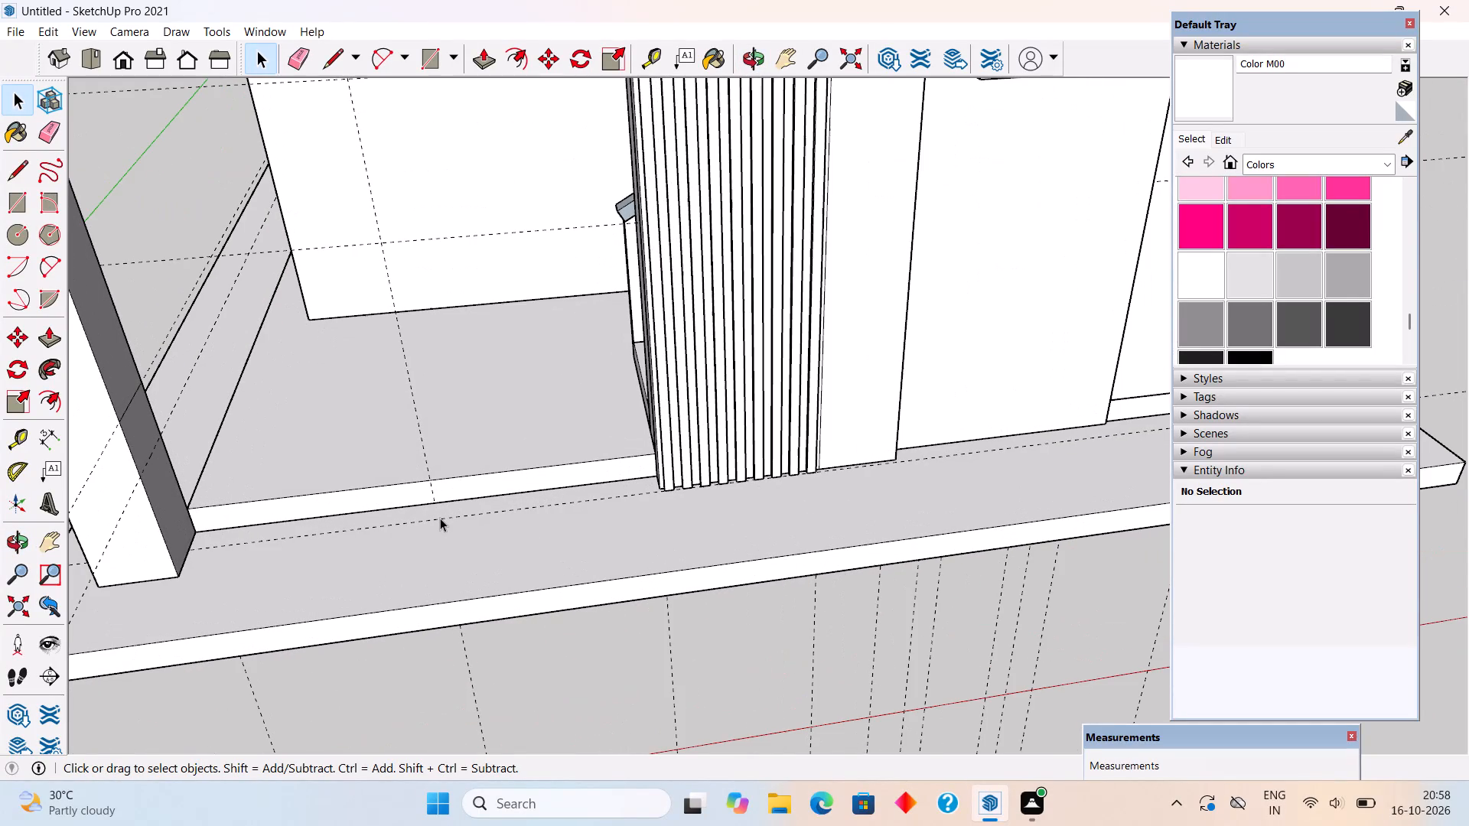
pyautogui.scroll(-10, 441, 517)
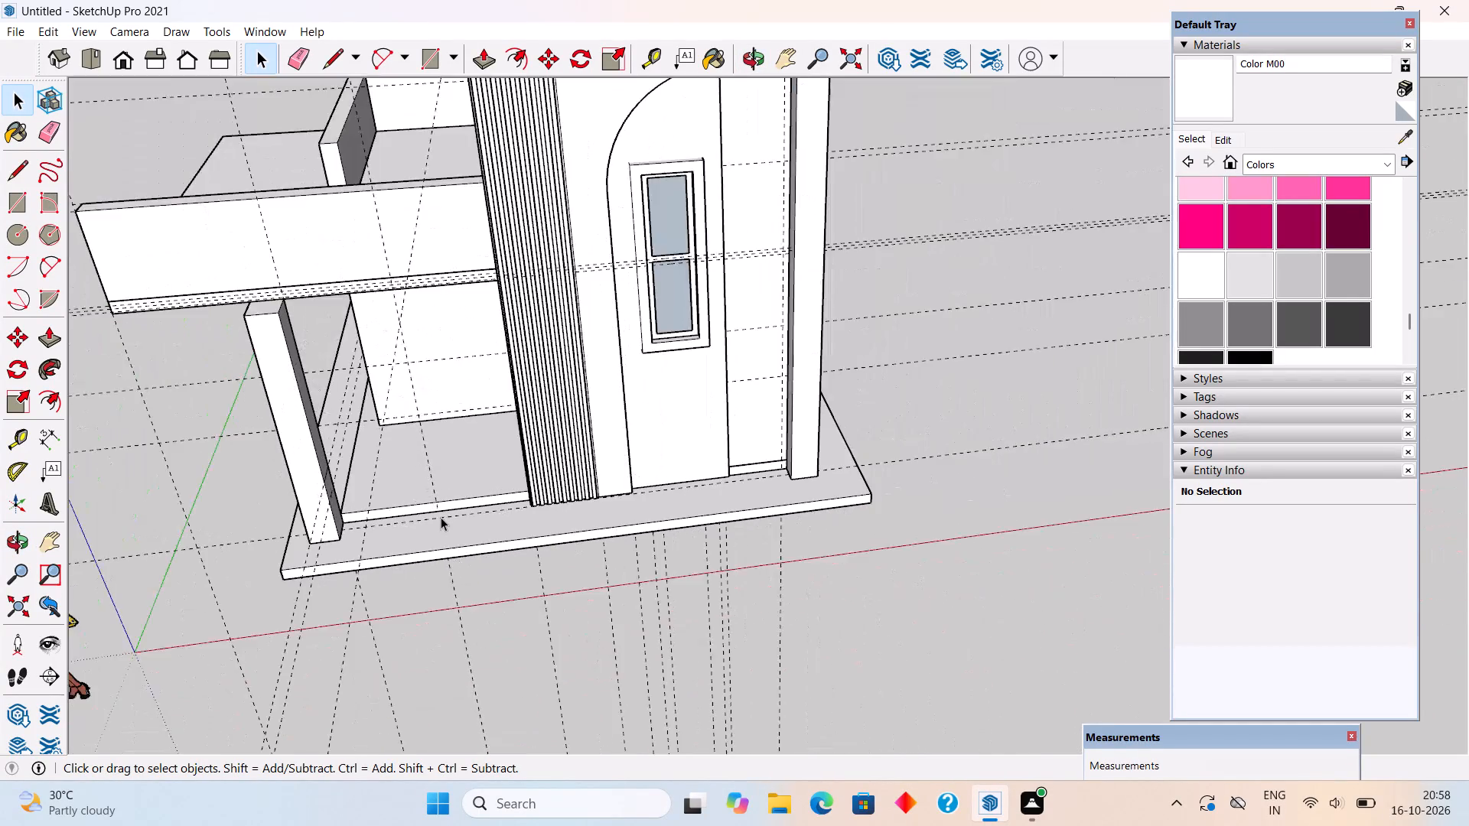
# Push the corner column's front face inward by 3" with Push/Pull.
pyautogui.moveTo(392, 482); pyautogui.dragTo(663, 405, button='middle')
pyautogui.tripleClick(363, 539)
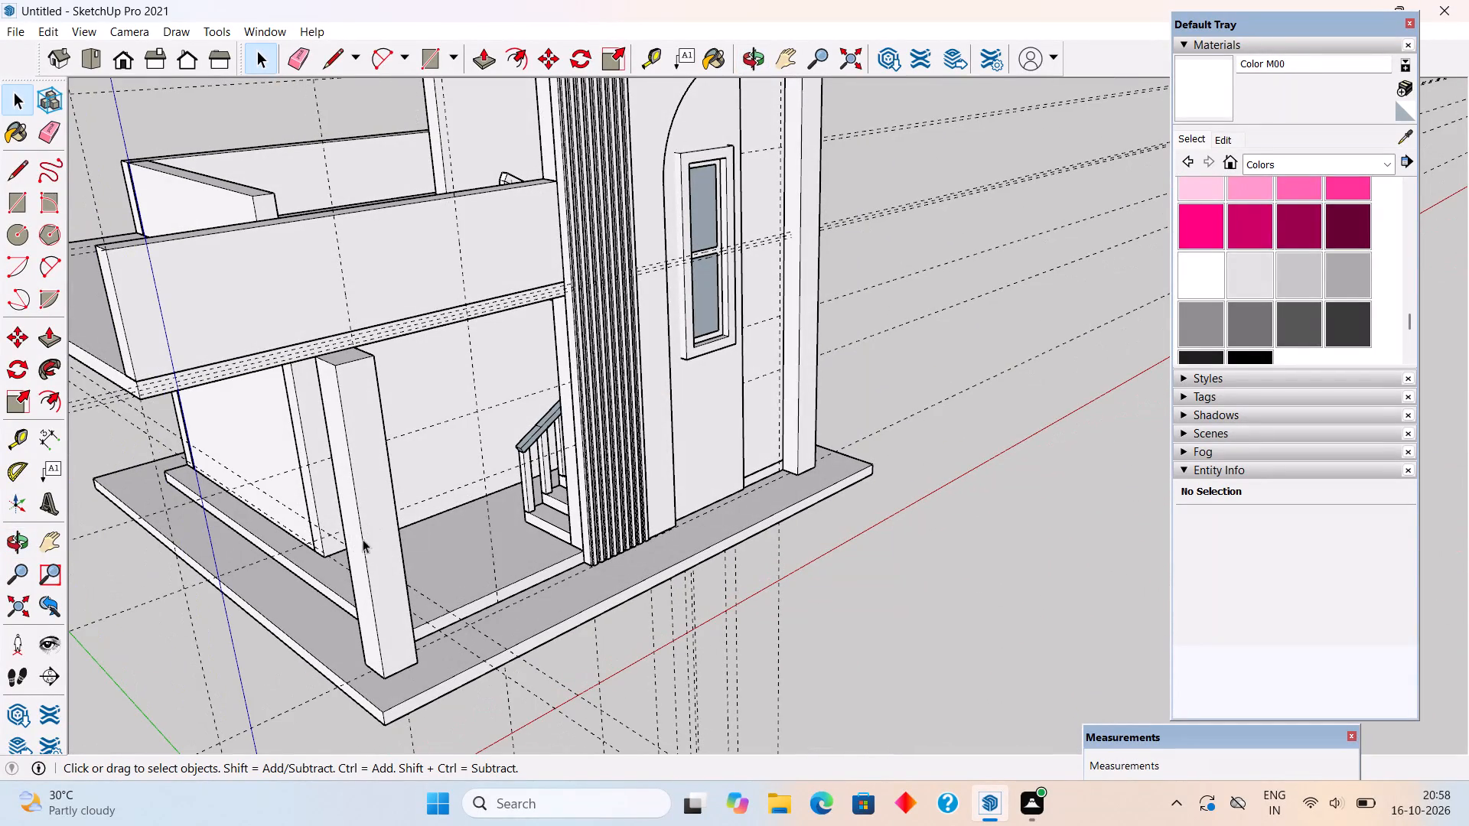
pyautogui.scroll(4, 363, 539)
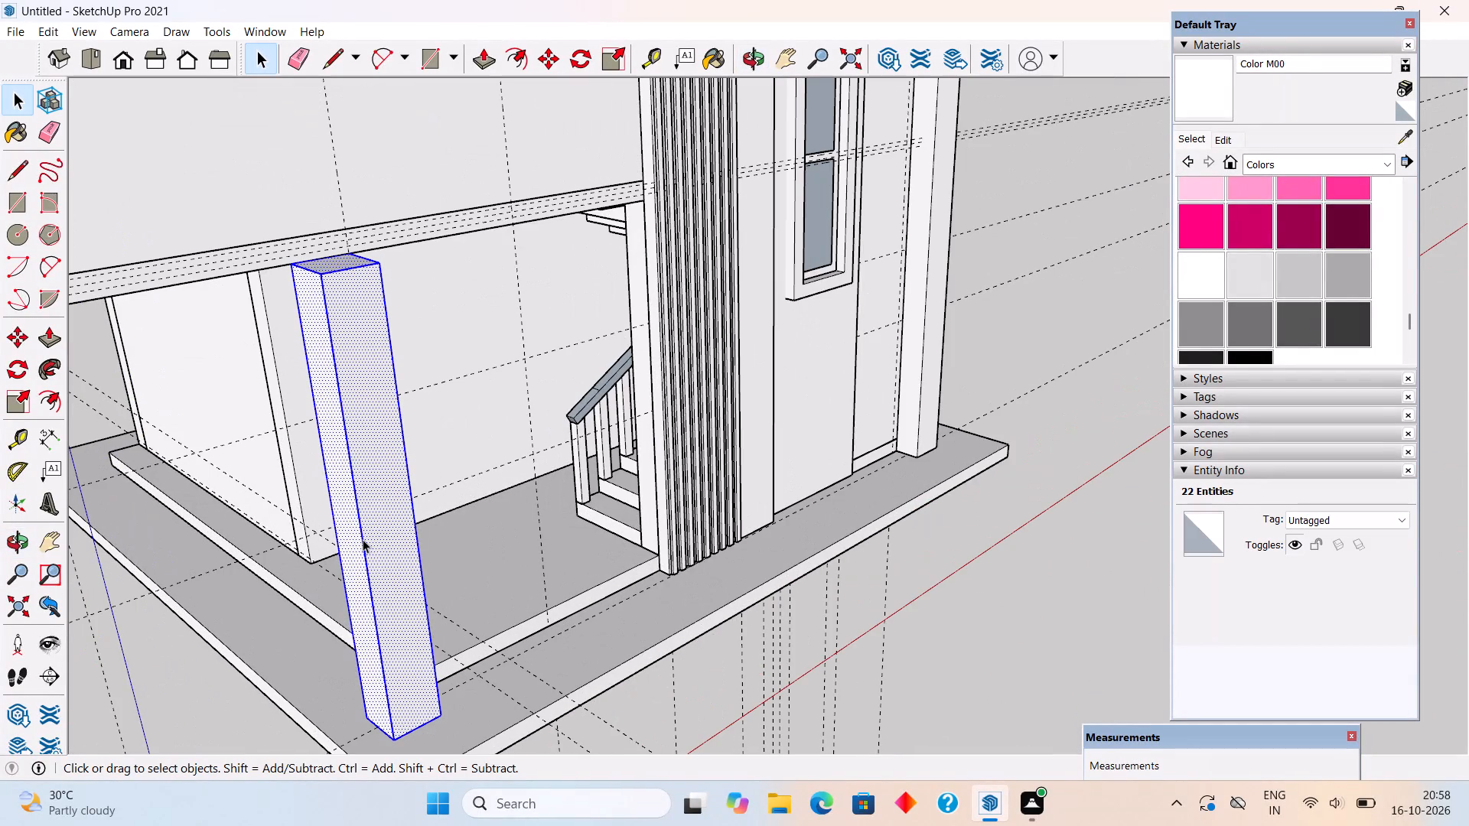
pyautogui.press('p')
pyautogui.click(378, 533)
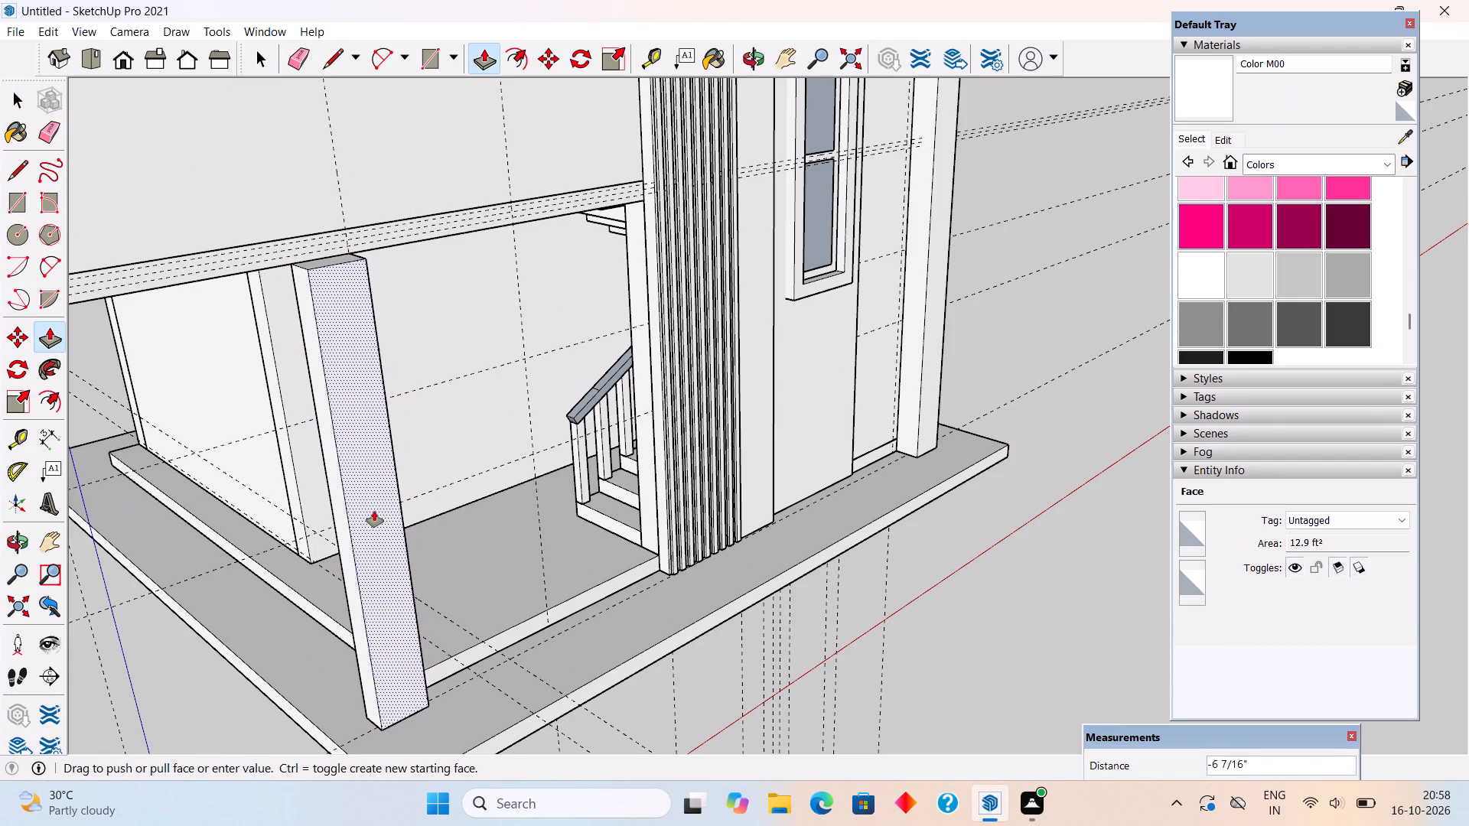
pyautogui.write('3"')
pyautogui.press('Return')
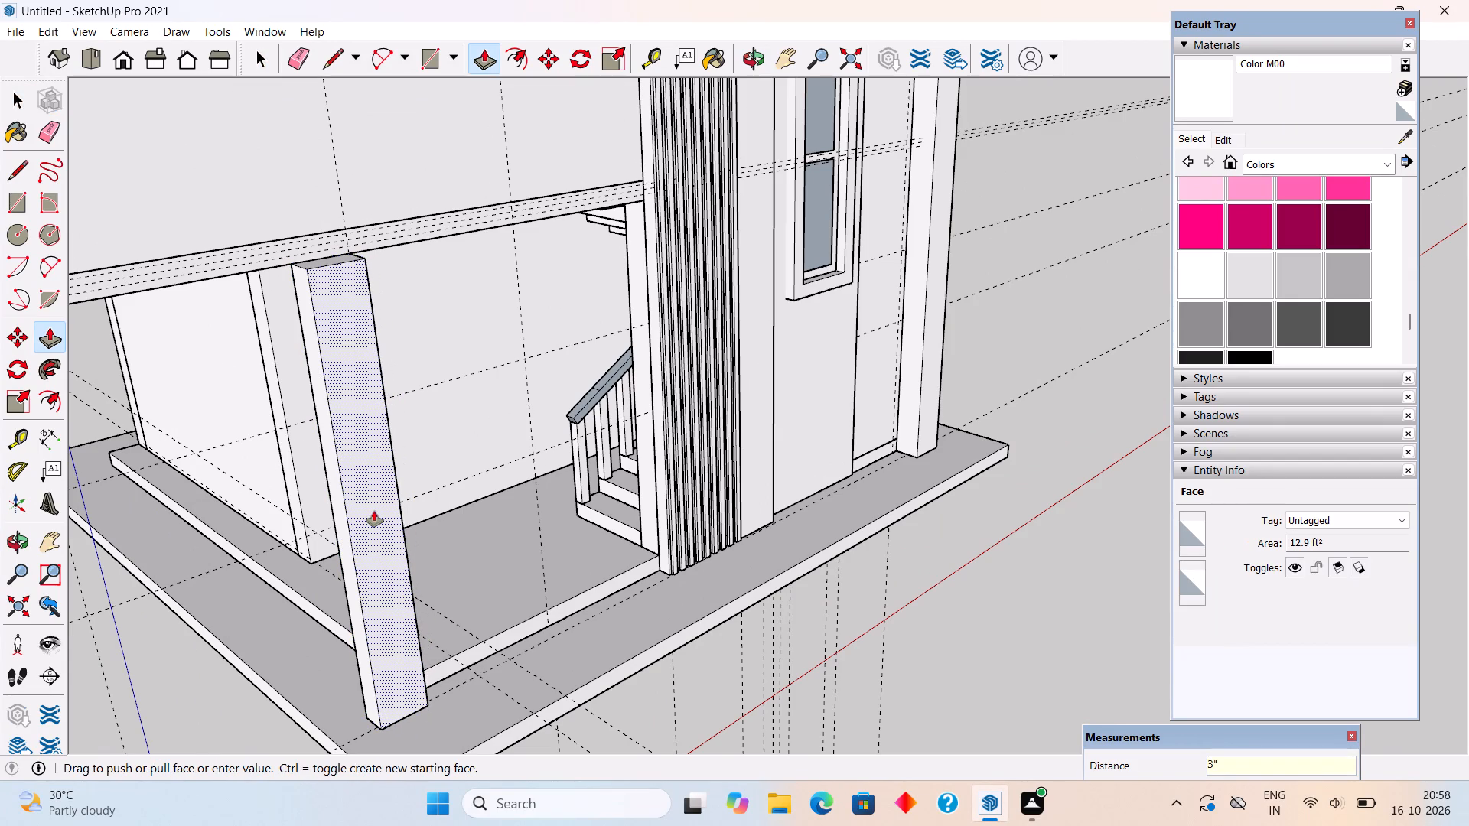
# Push the column's adjacent outer side face inward by 3".
pyautogui.click(351, 554)
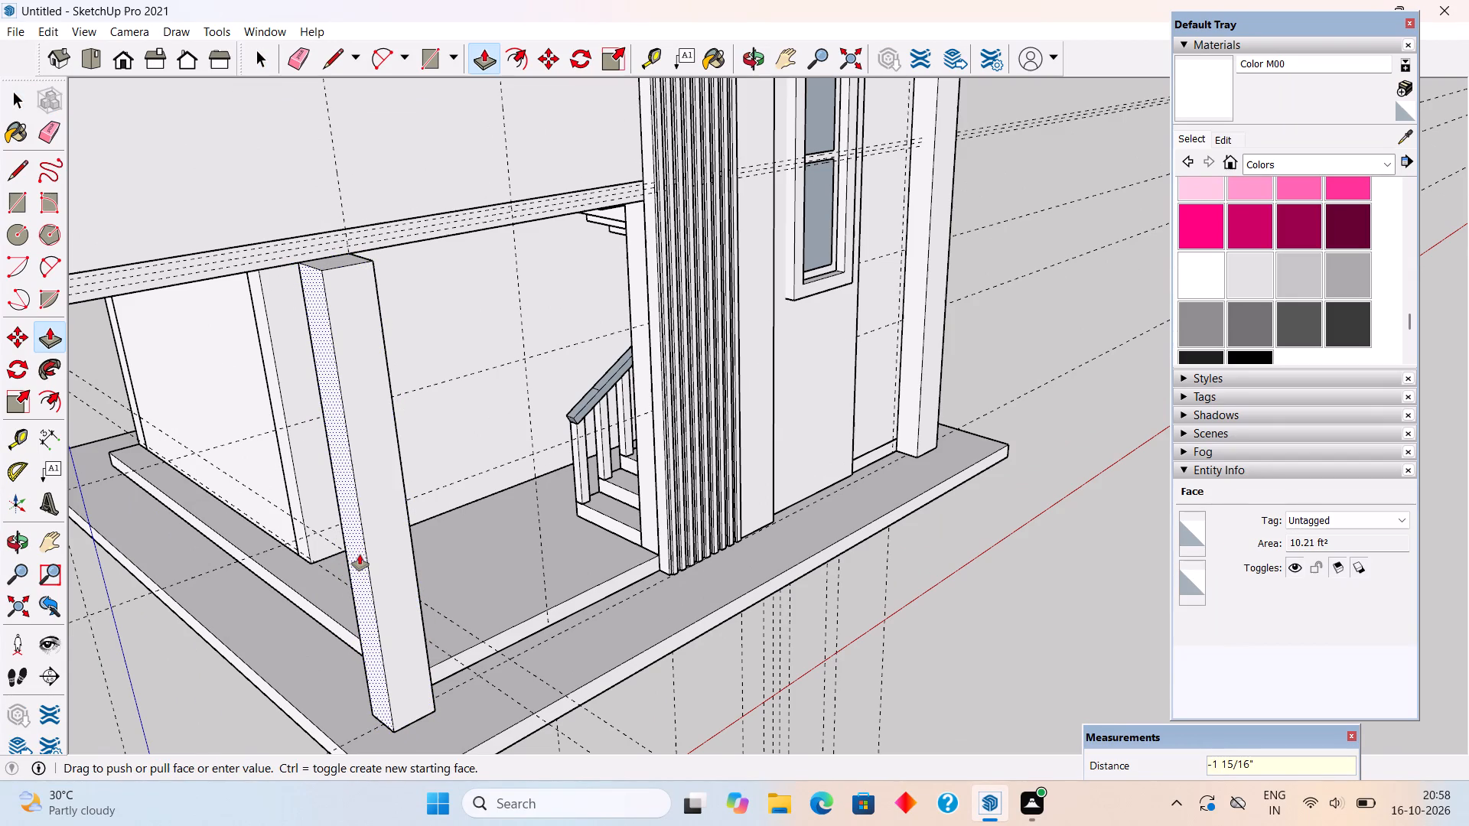
pyautogui.write('3"')
pyautogui.press('Return')
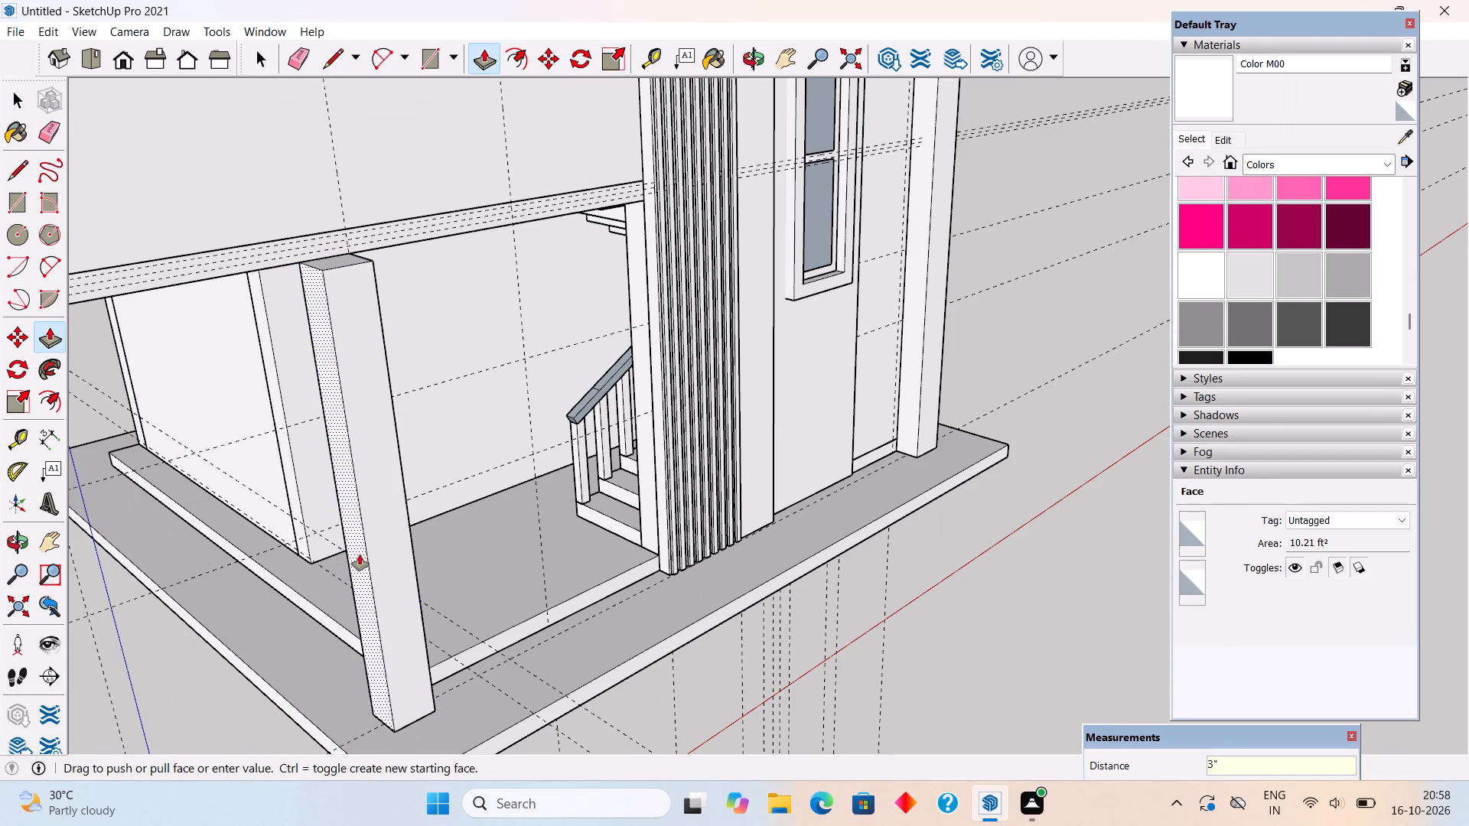
pyautogui.press('space')
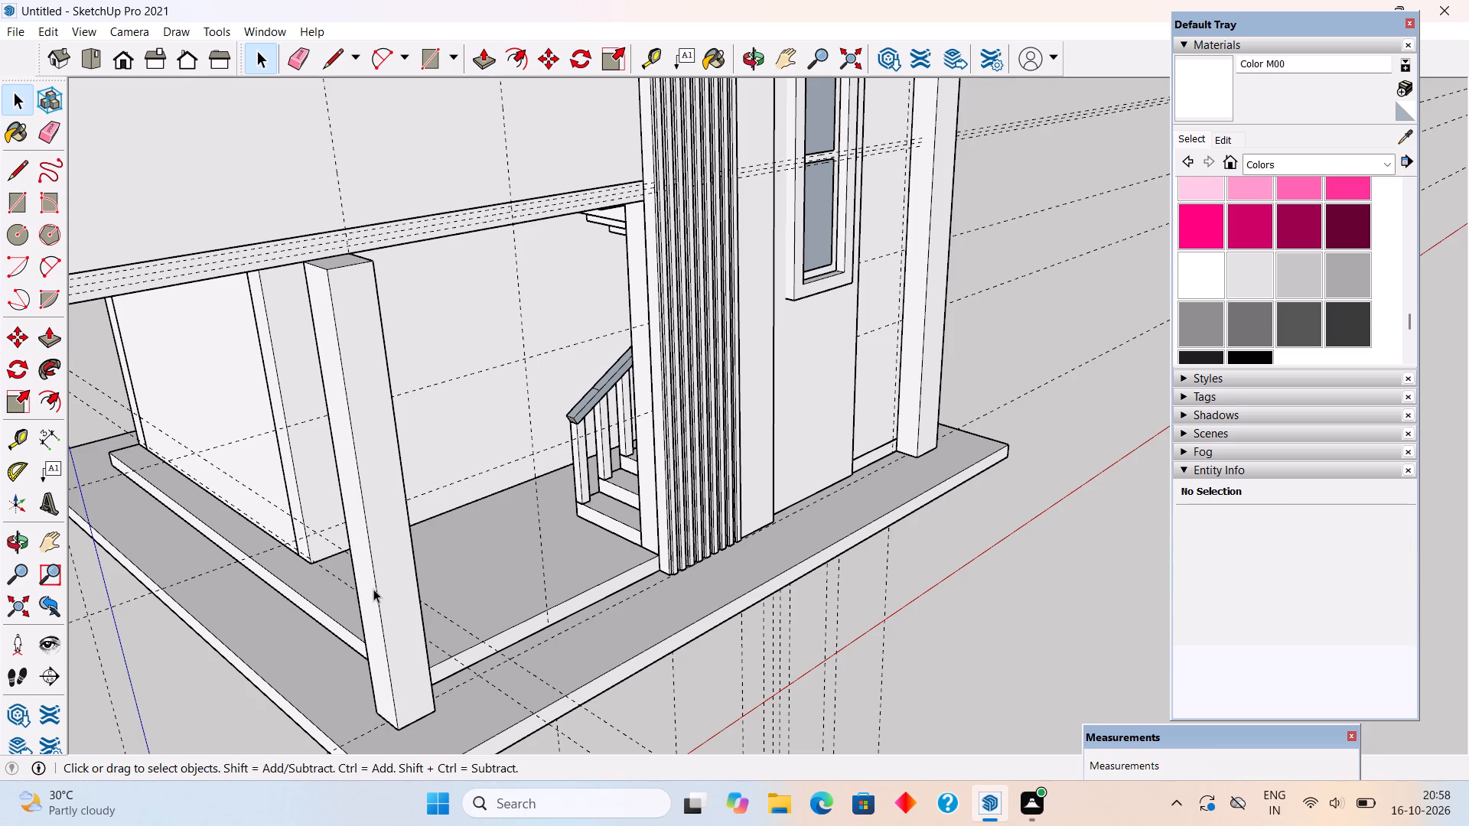
# Place a guide across the base slab 5' from the corner column's bottom side edge, toward the vertical slats.
pyautogui.moveTo(459, 655); pyautogui.dragTo(214, 737, button='middle')
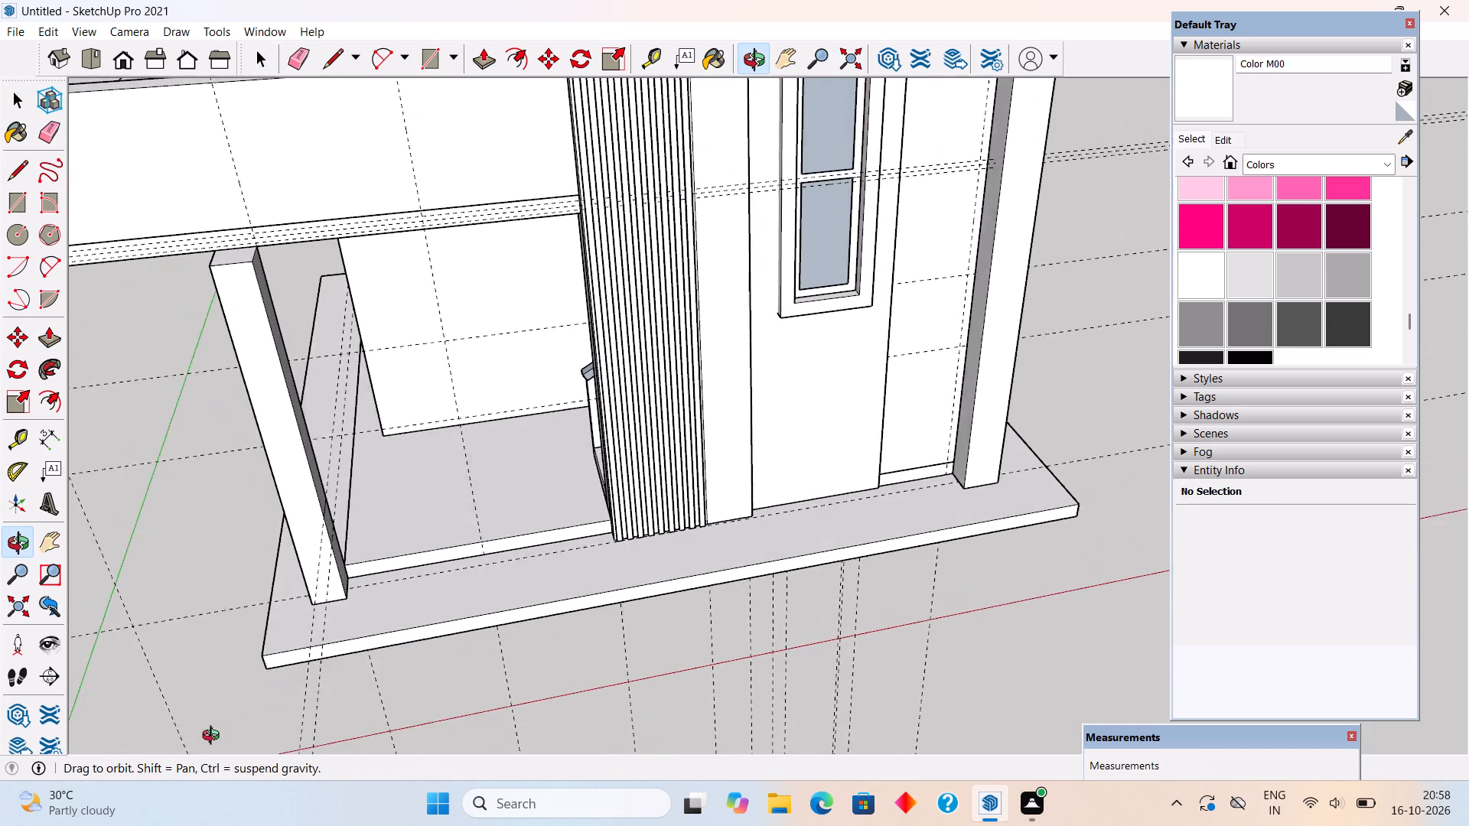
pyautogui.moveTo(214, 737); pyautogui.dragTo(203, 739, button='middle')
pyautogui.scroll(4, 427, 563)
pyautogui.moveTo(616, 539); pyautogui.dragTo(386, 629, button='middle')
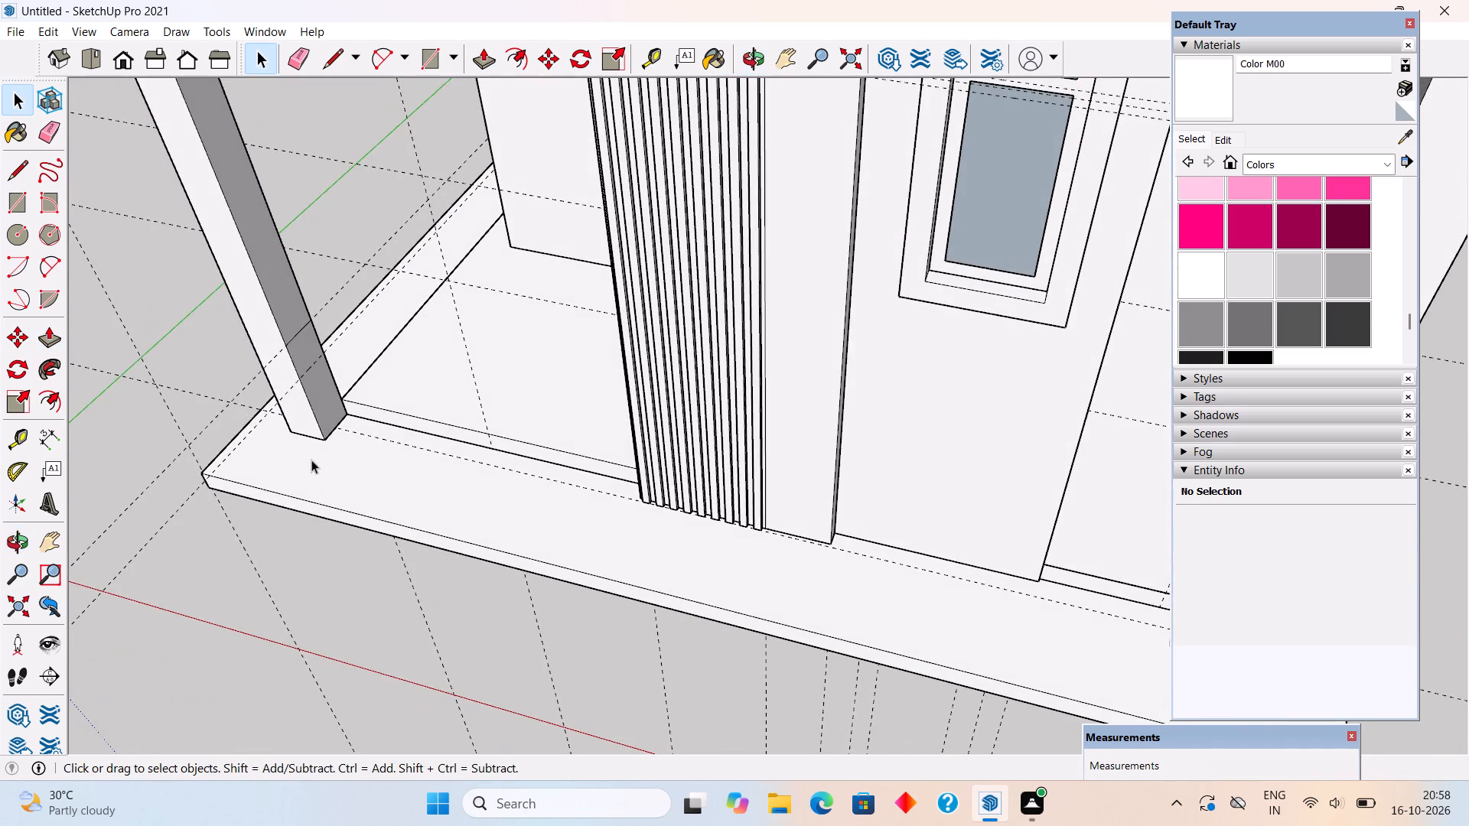
pyautogui.scroll(4, 312, 448)
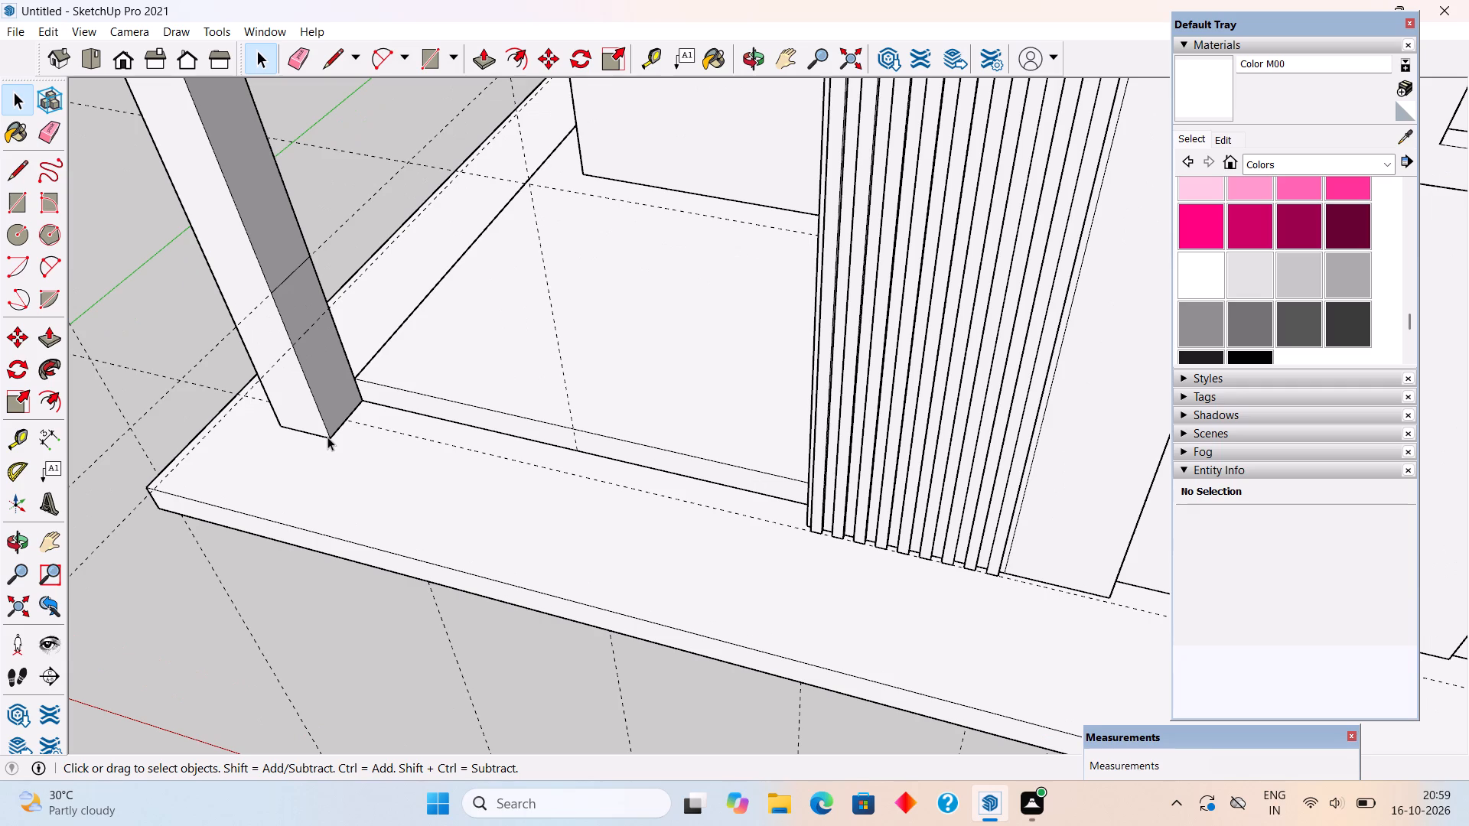
pyautogui.scroll(-8, 327, 437)
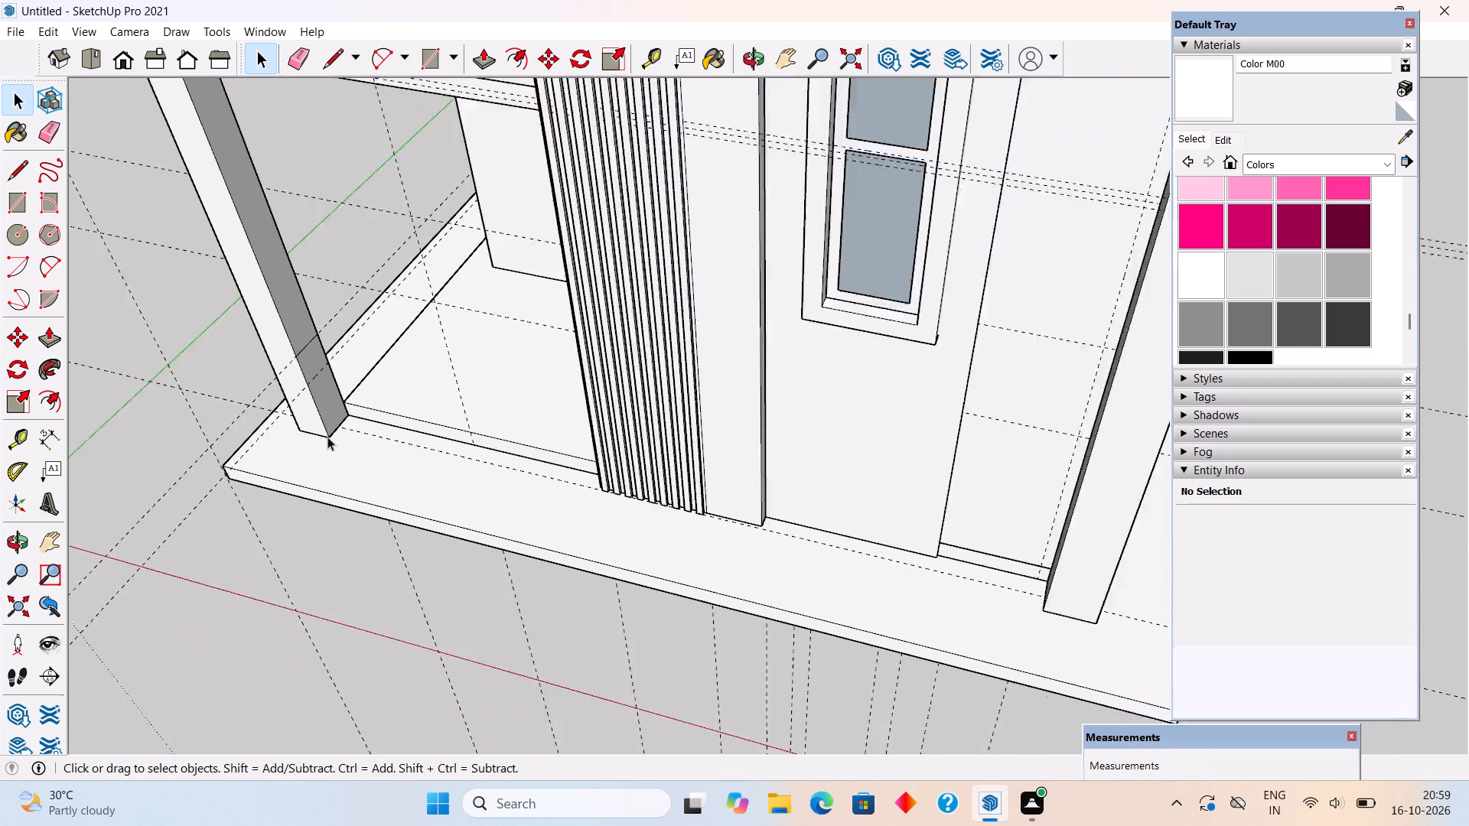
pyautogui.scroll(-2, 327, 437)
pyautogui.moveTo(367, 439); pyautogui.dragTo(532, 346, button='middle')
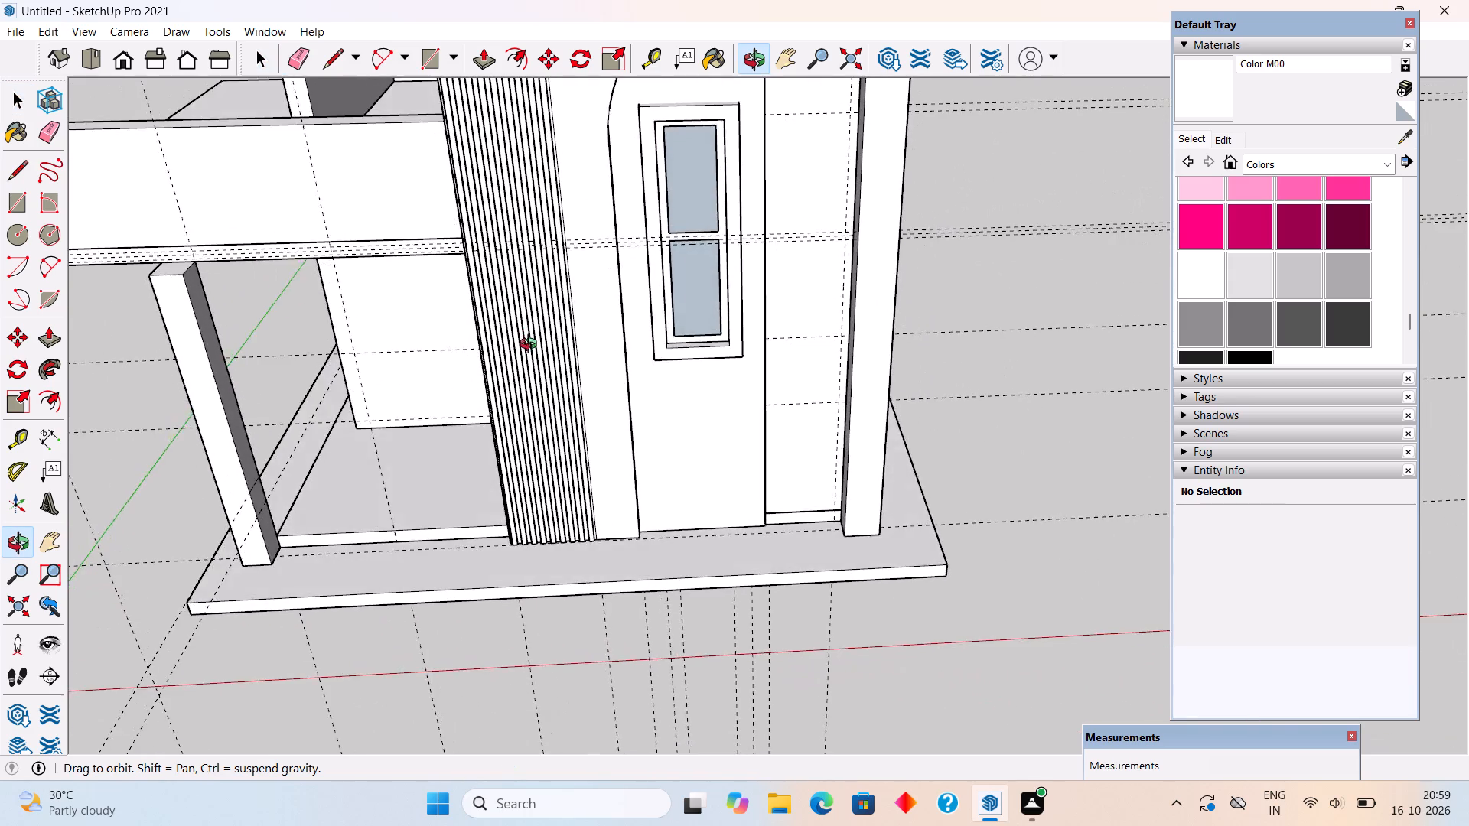
pyautogui.moveTo(532, 346); pyautogui.dragTo(487, 456, button='middle')
pyautogui.scroll(4, 428, 499)
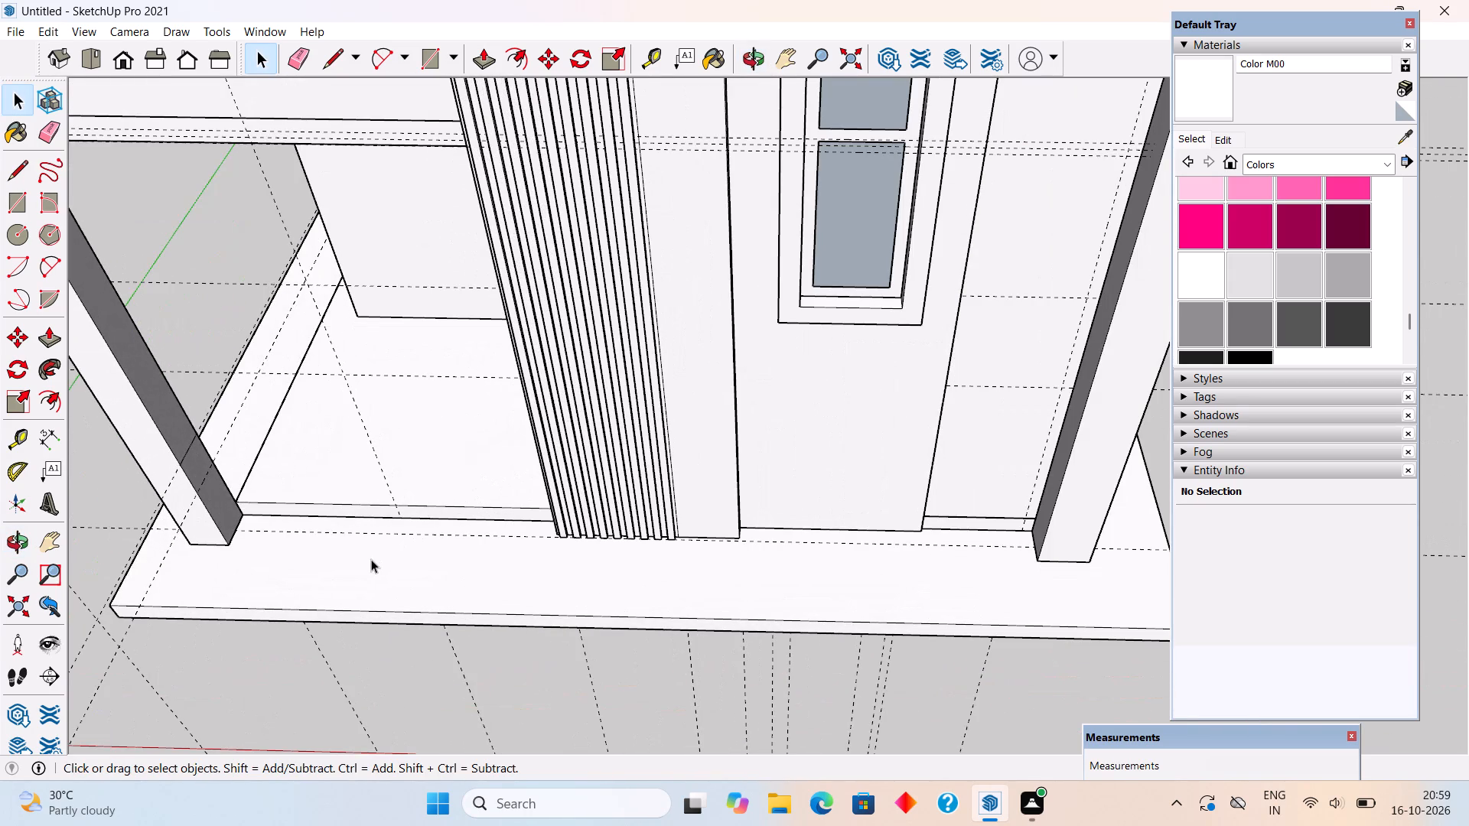
pyautogui.press('t')
pyautogui.scroll(3, 284, 519)
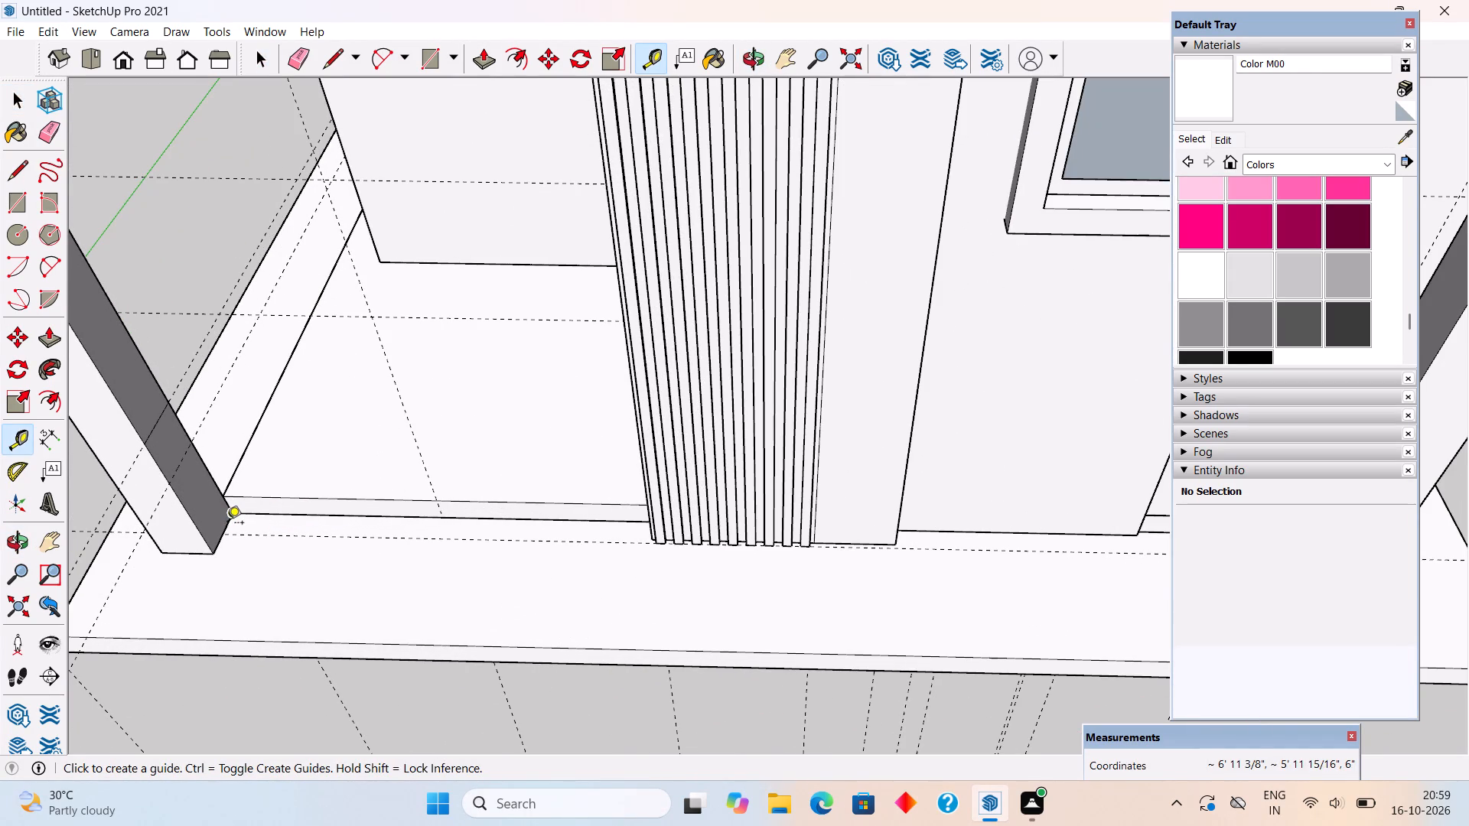
pyautogui.scroll(4, 214, 558)
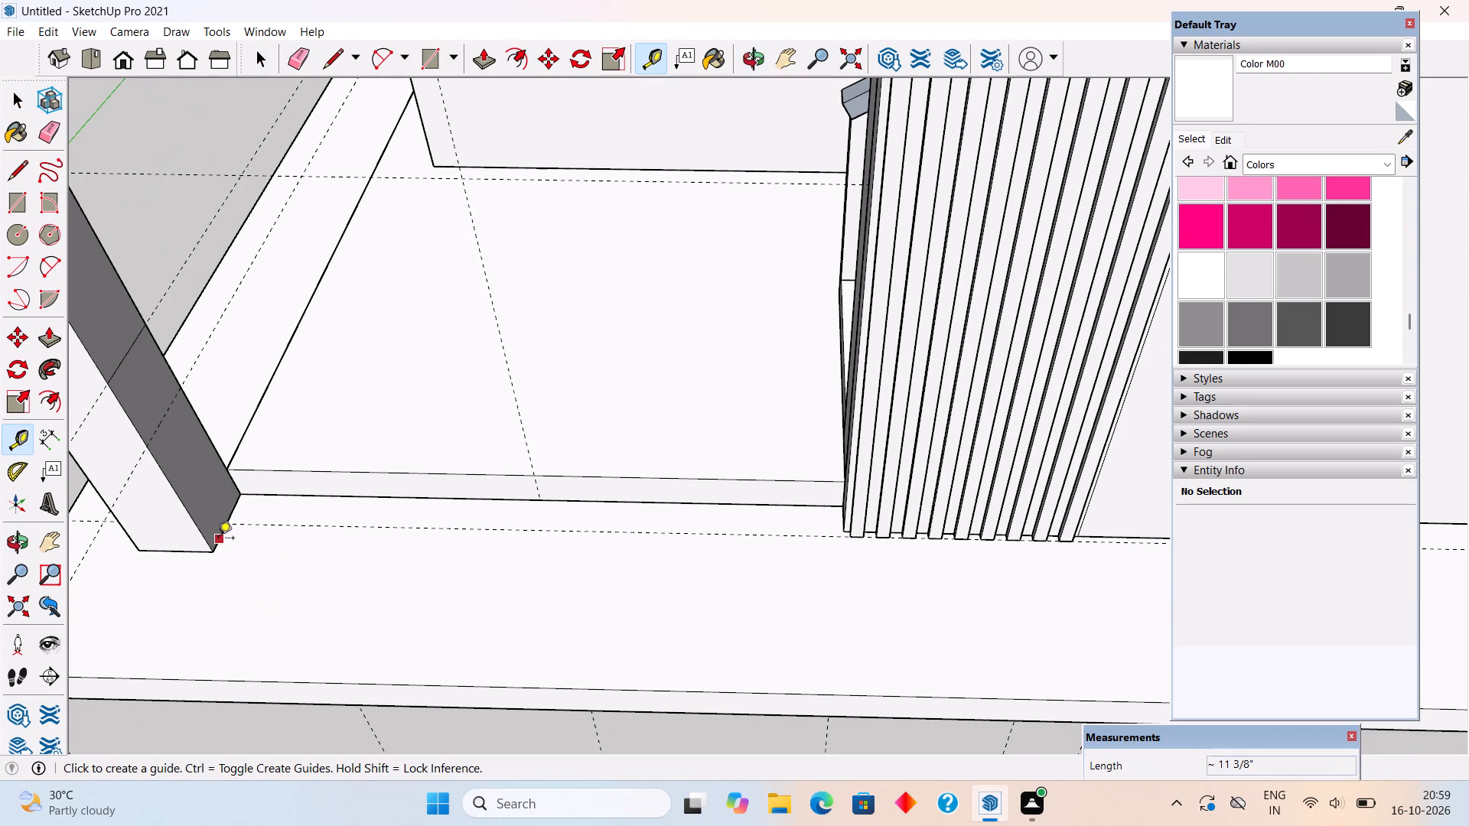
pyautogui.click(218, 539)
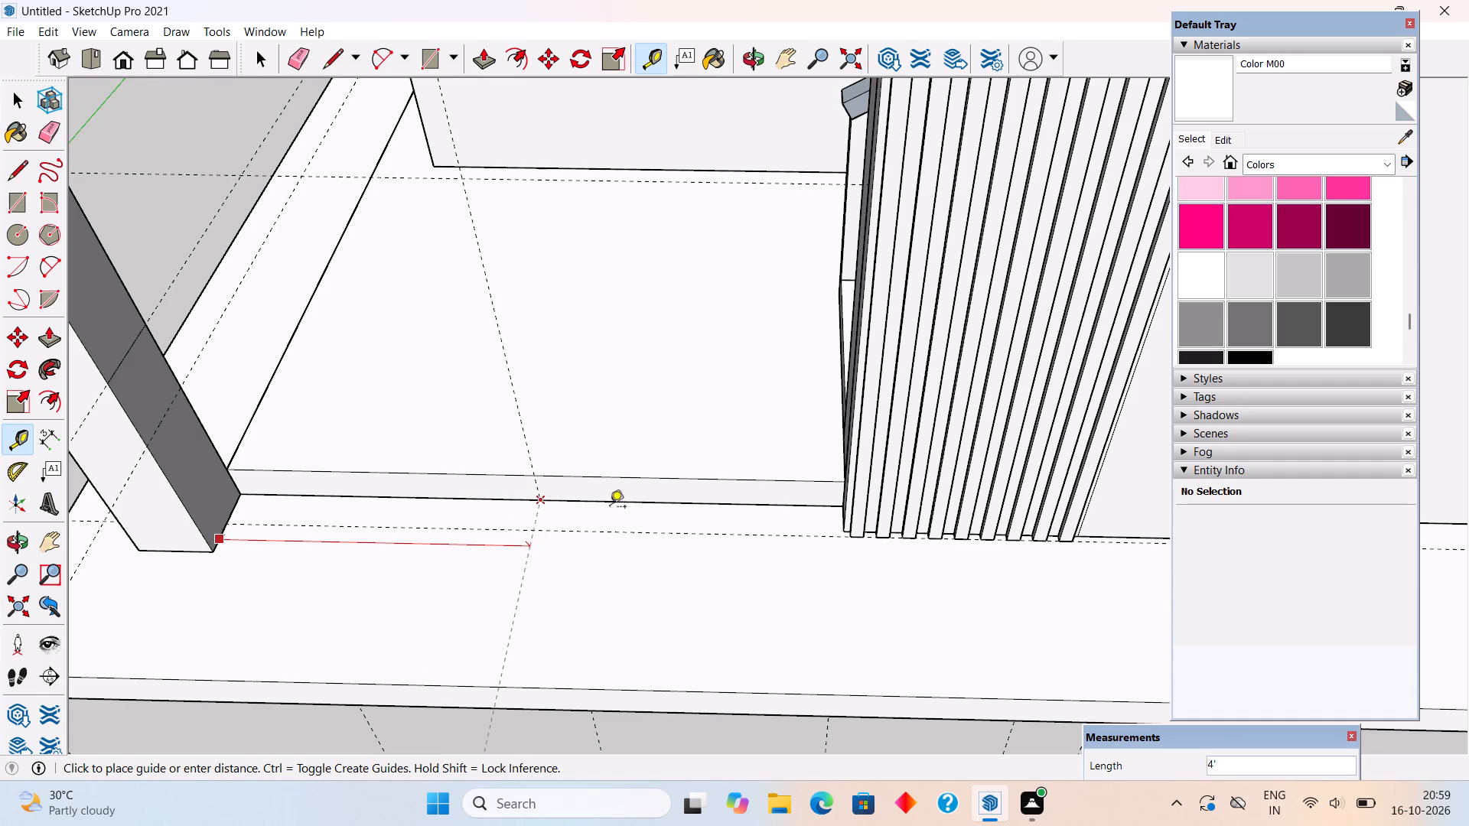
pyautogui.write("5'")
pyautogui.press('Return')
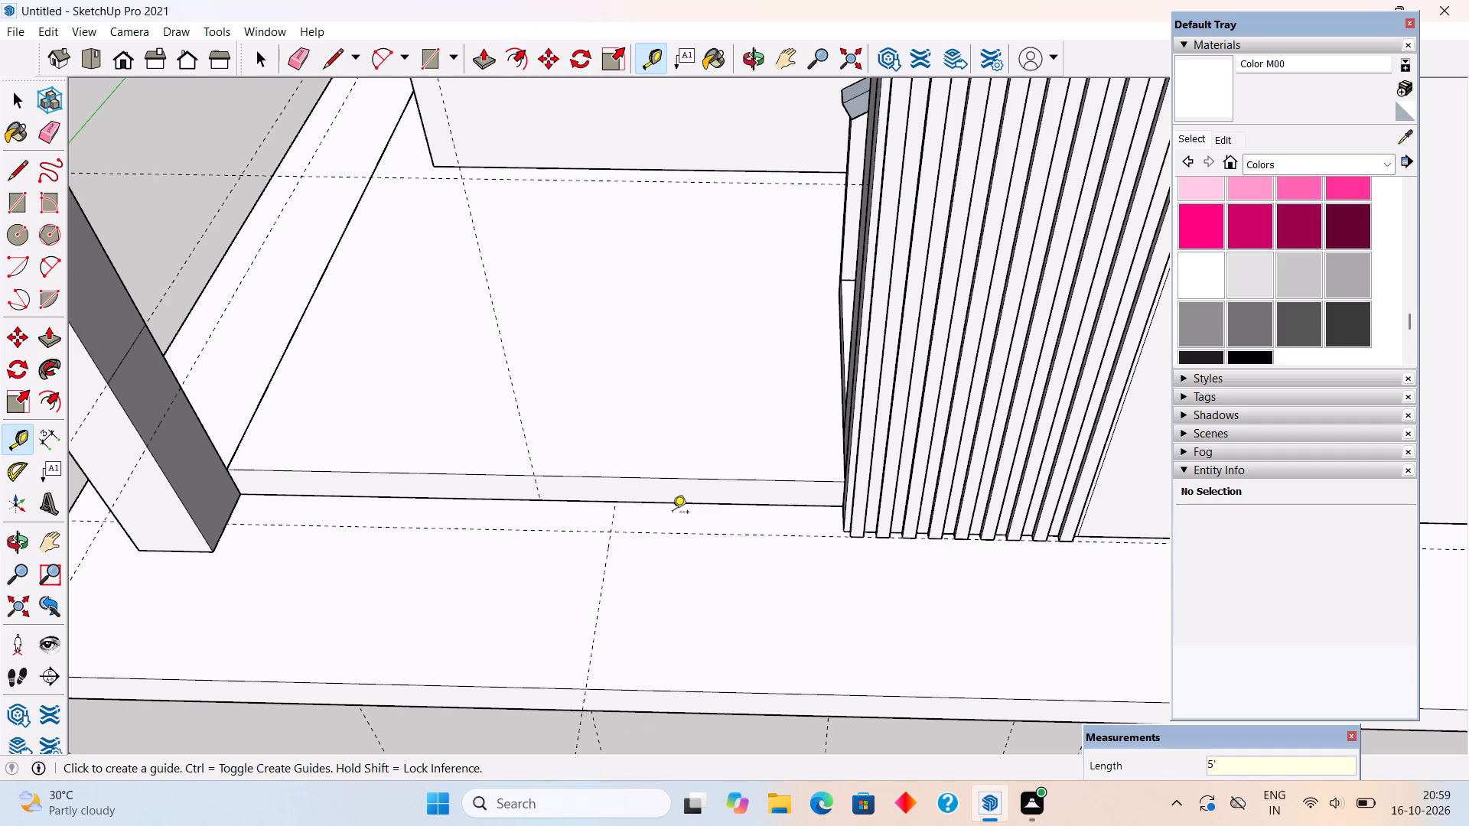
pyautogui.scroll(-3, 543, 533)
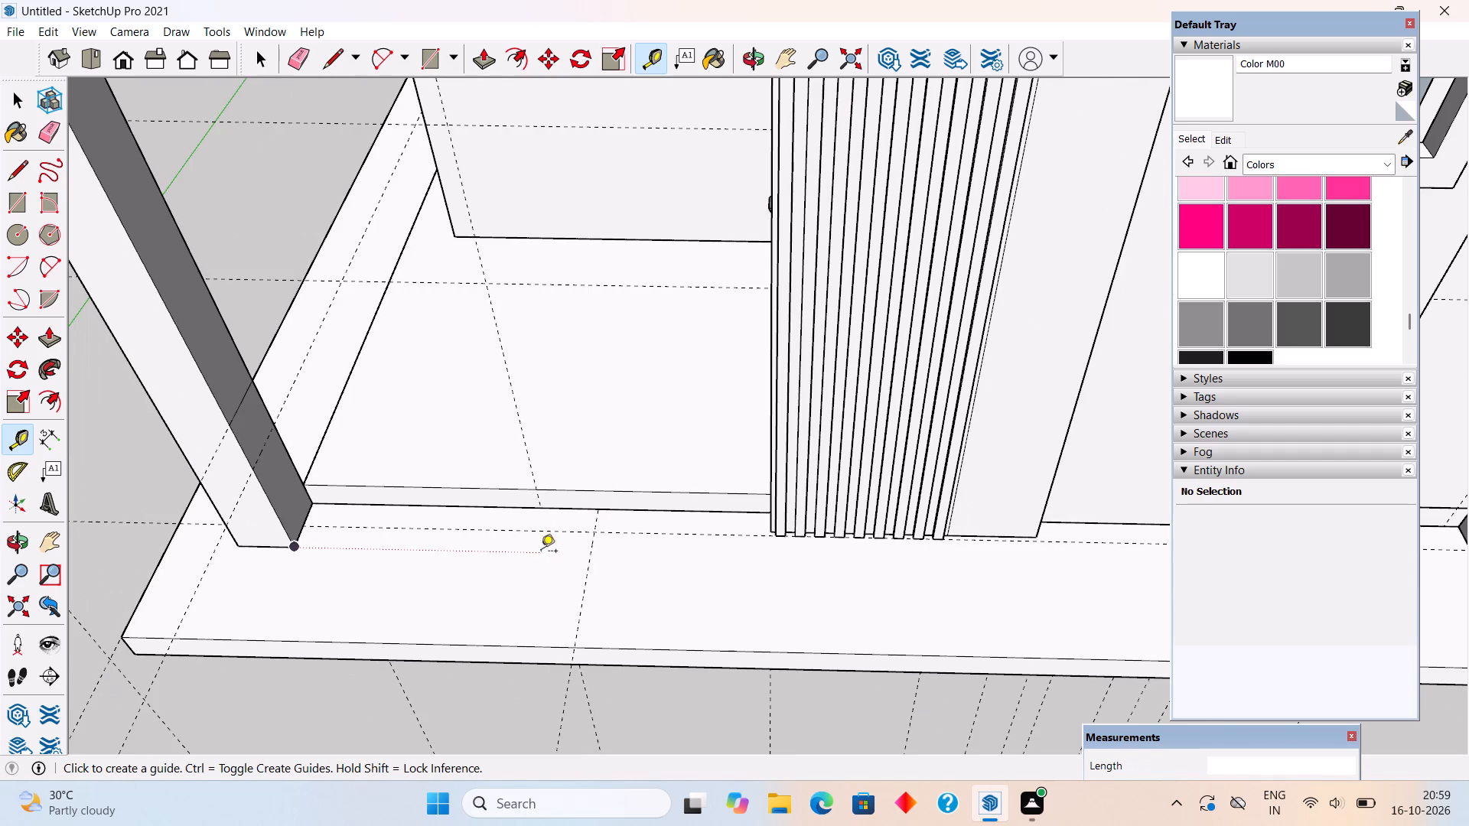
pyautogui.press('space')
# Select all the connected geometry of the corner column and make it a group.
pyautogui.moveTo(348, 551); pyautogui.dragTo(780, 281, button='middle')
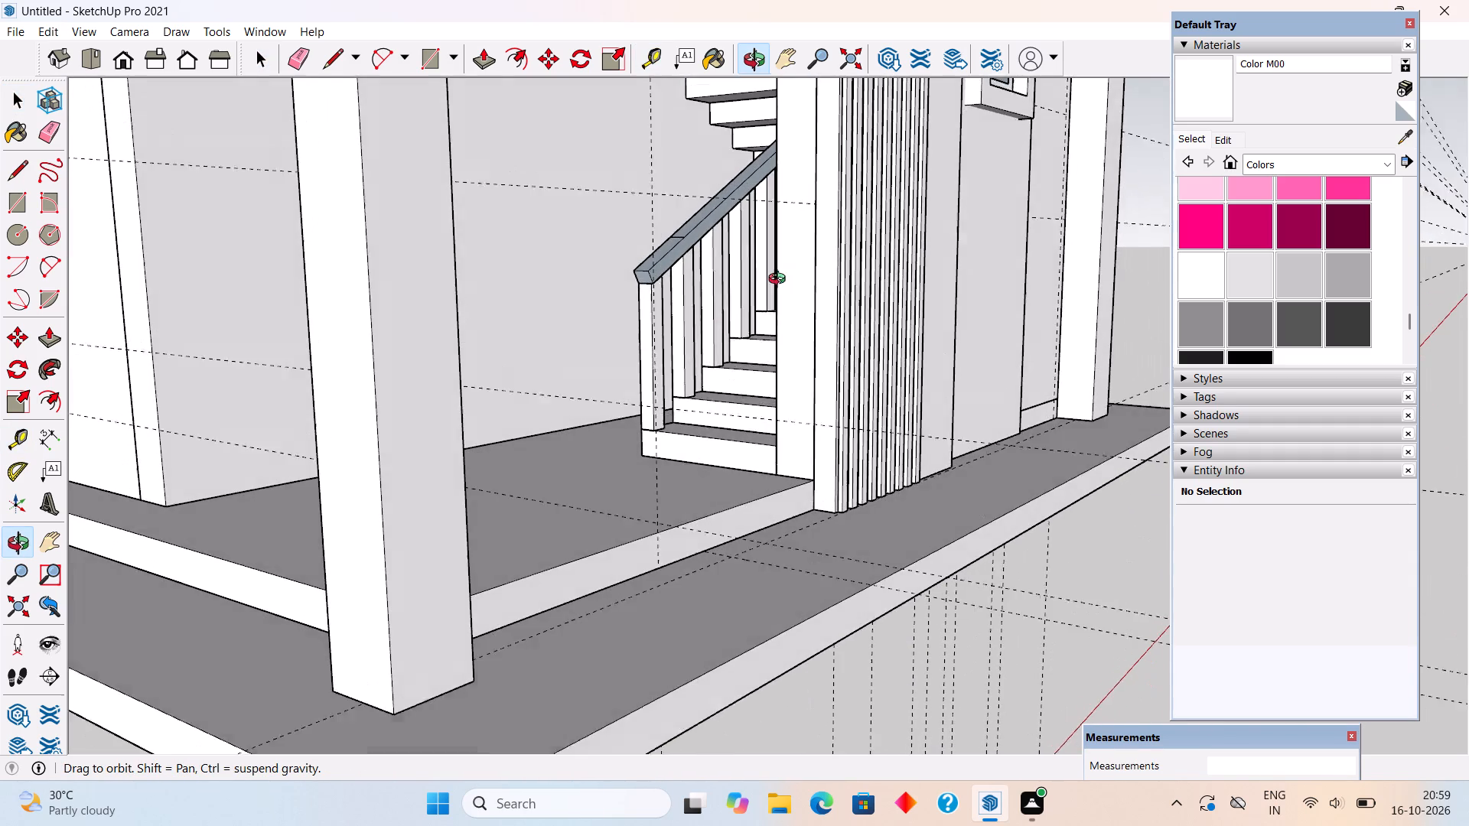
pyautogui.moveTo(780, 281); pyautogui.dragTo(497, 392, button='middle')
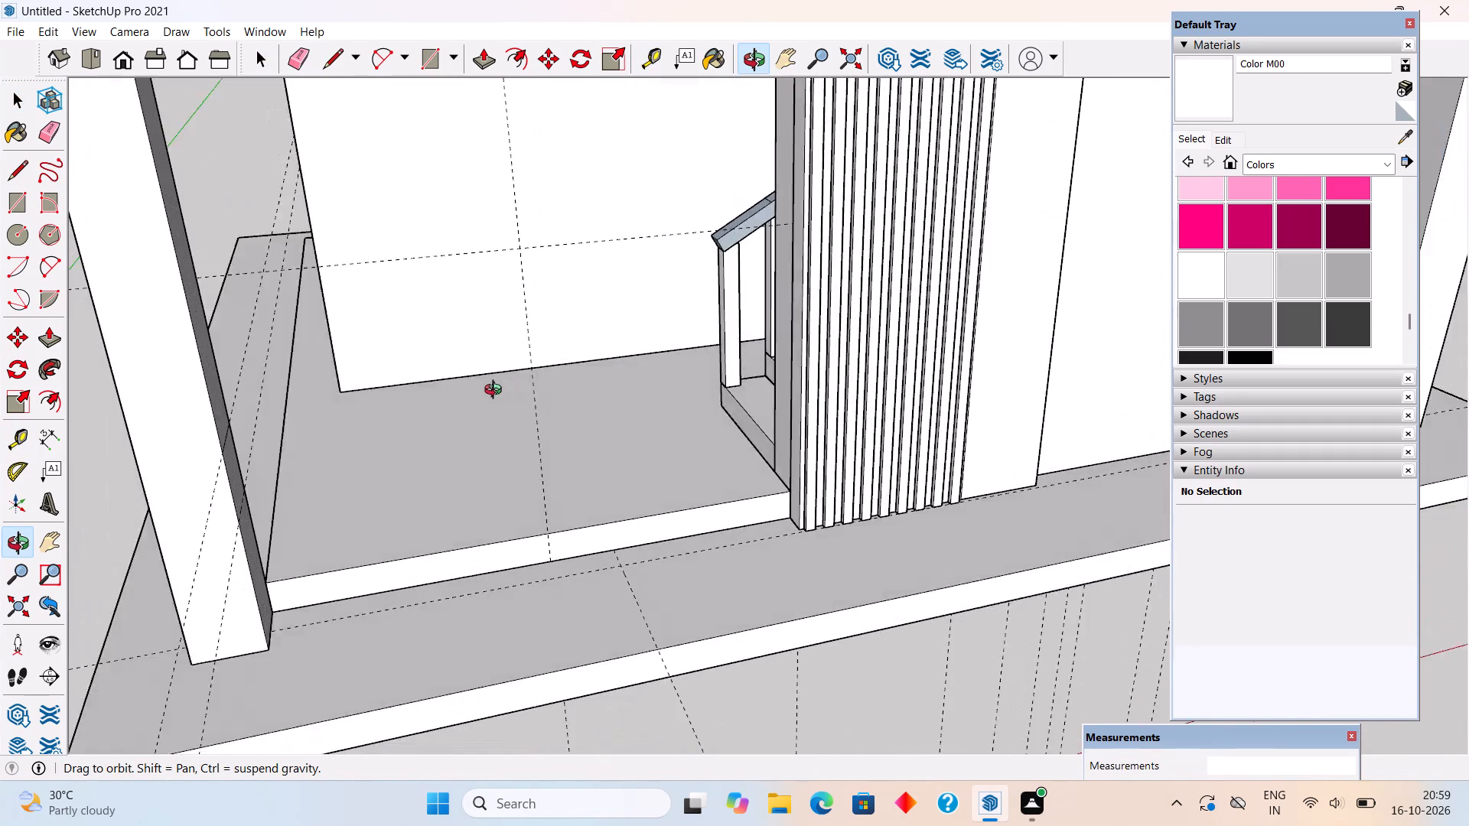
pyautogui.moveTo(497, 392); pyautogui.dragTo(424, 414, button='middle')
pyautogui.scroll(-7, 424, 414)
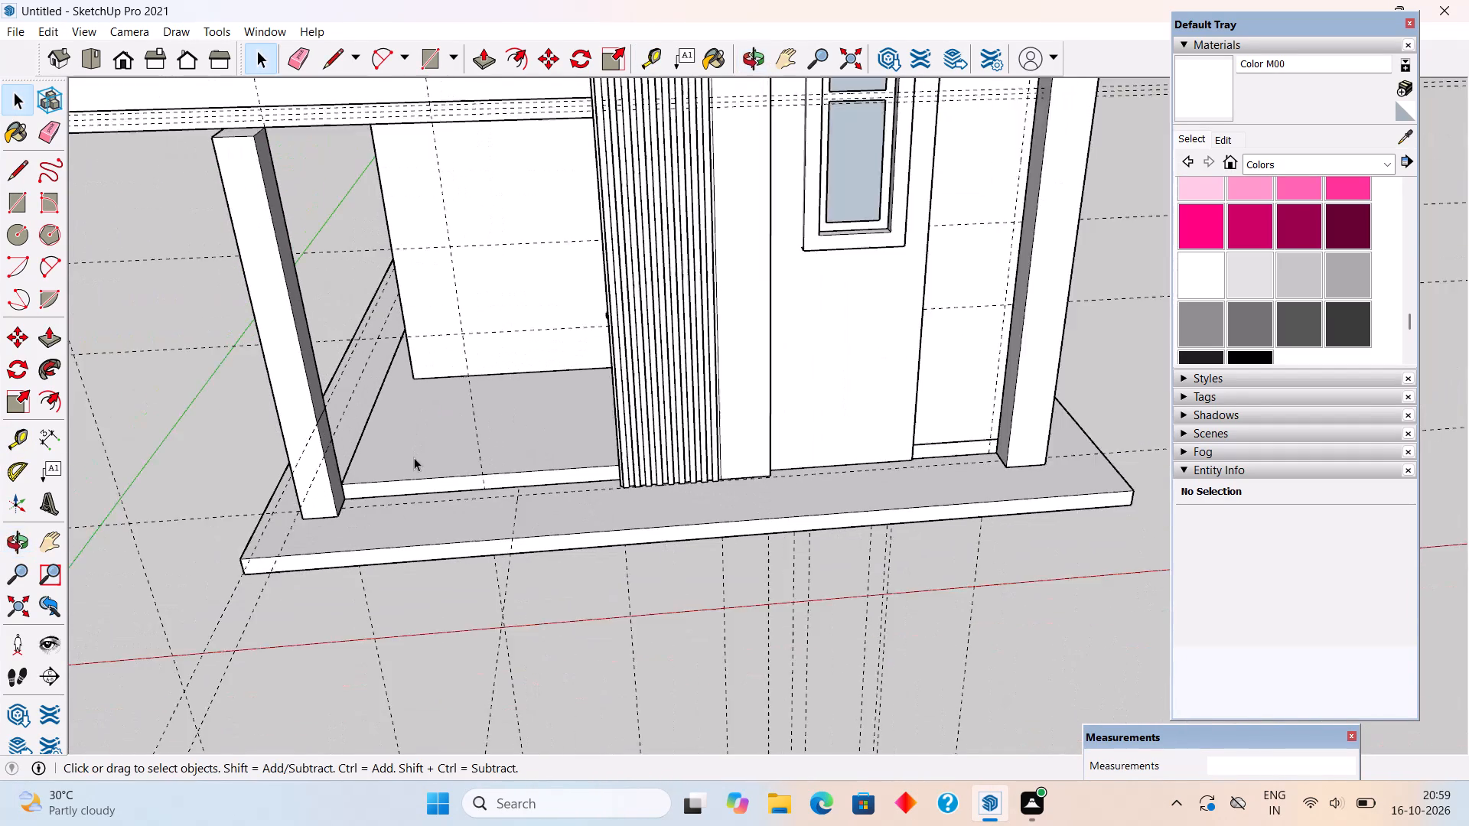
pyautogui.moveTo(414, 459); pyautogui.dragTo(460, 419, button='middle')
pyautogui.scroll(-3, 460, 419)
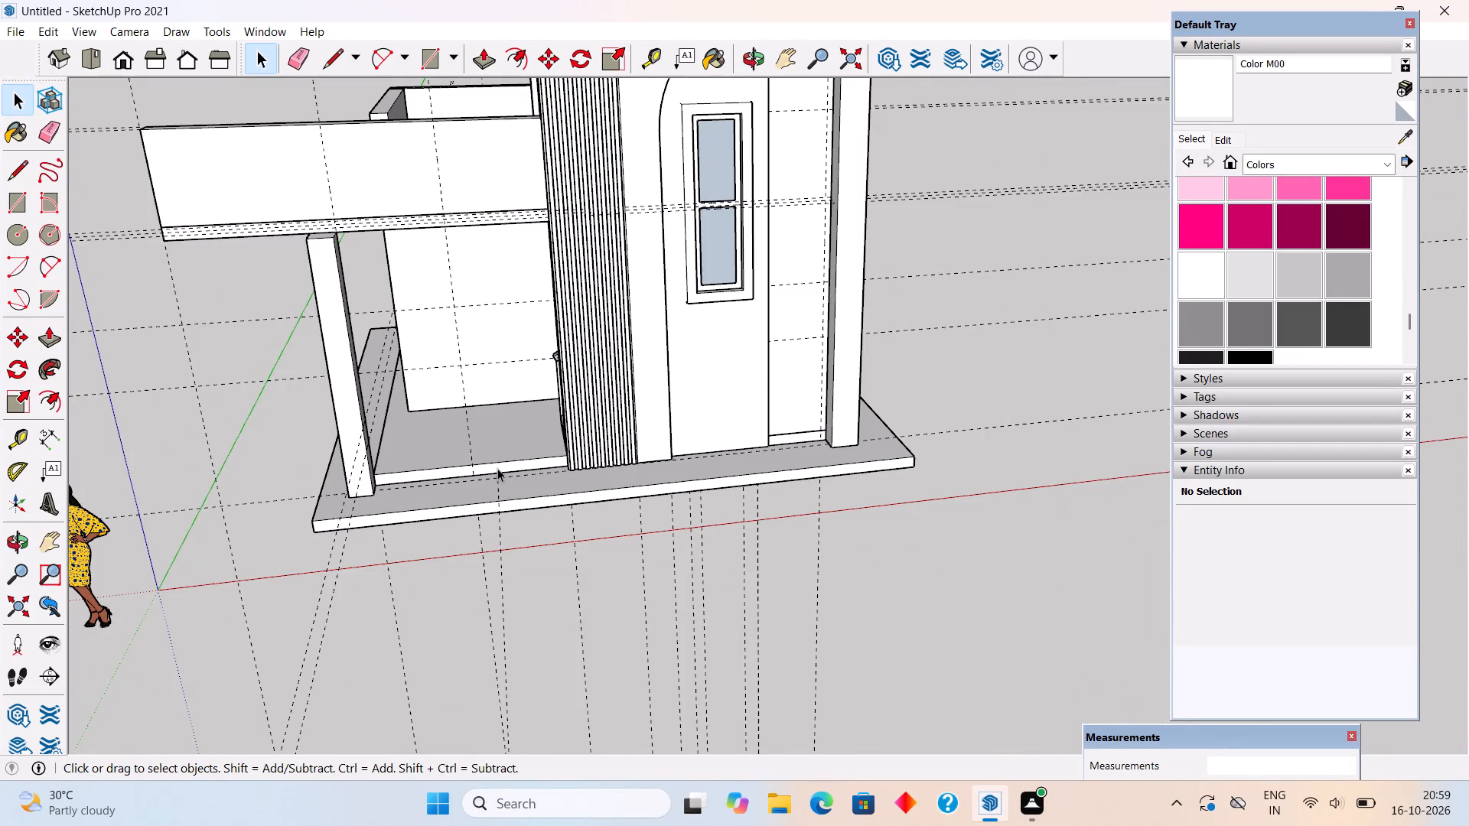
pyautogui.scroll(-1, 497, 468)
pyautogui.scroll(4, 393, 486)
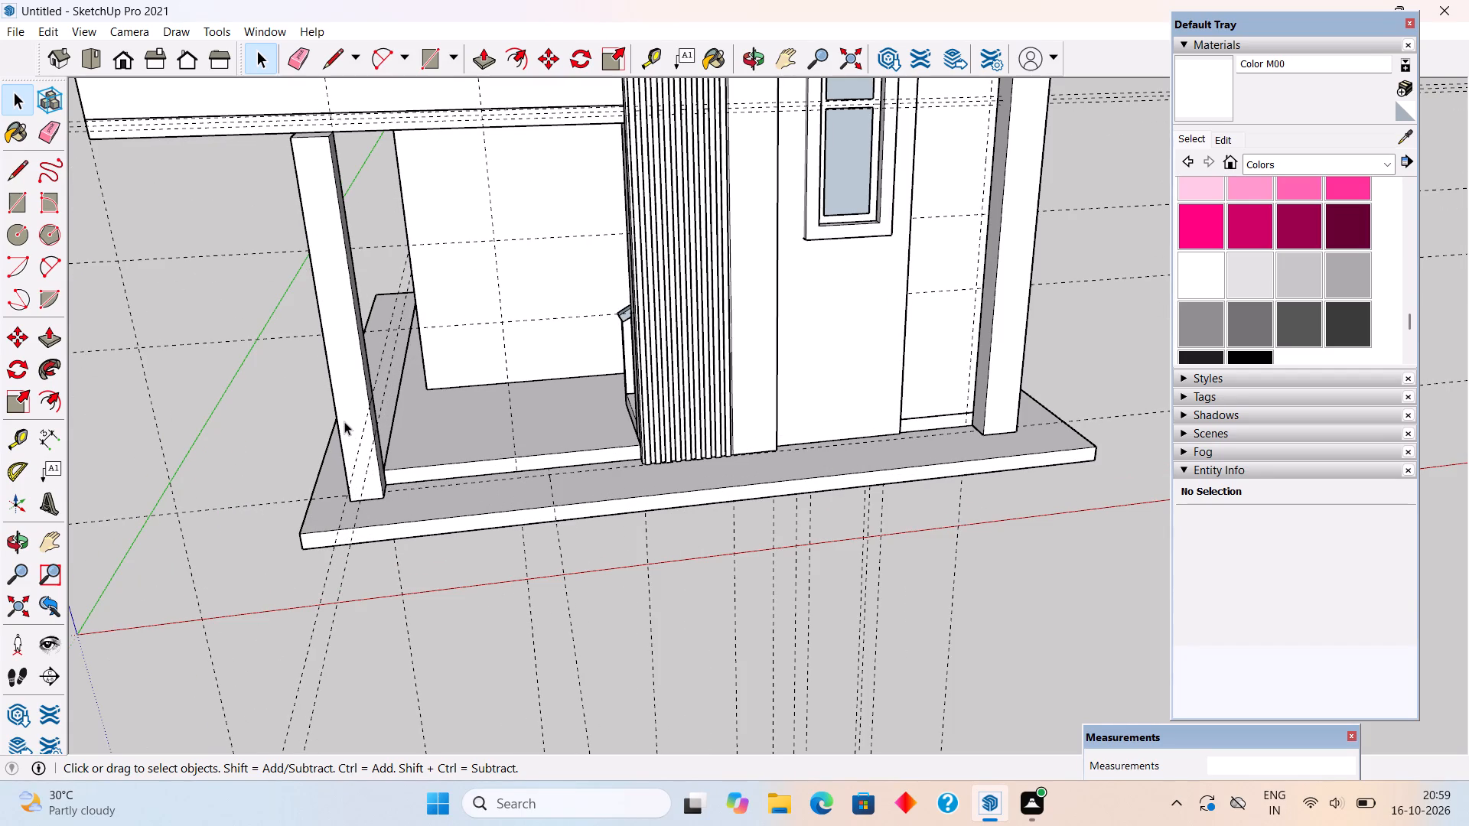
pyautogui.click(344, 421)
pyautogui.moveTo(495, 435); pyautogui.dragTo(780, 390, button='middle')
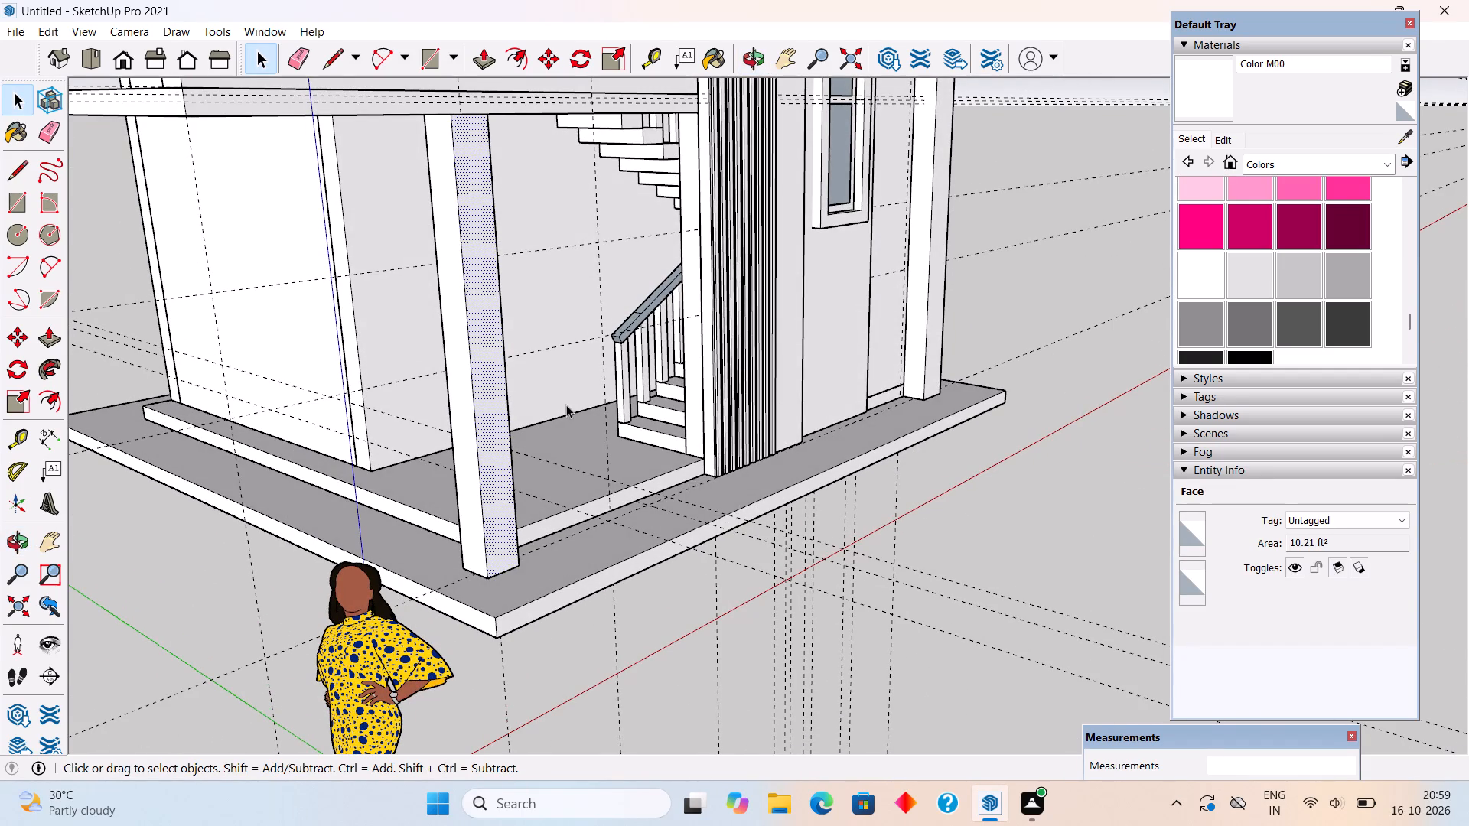
pyautogui.tripleClick(469, 498)
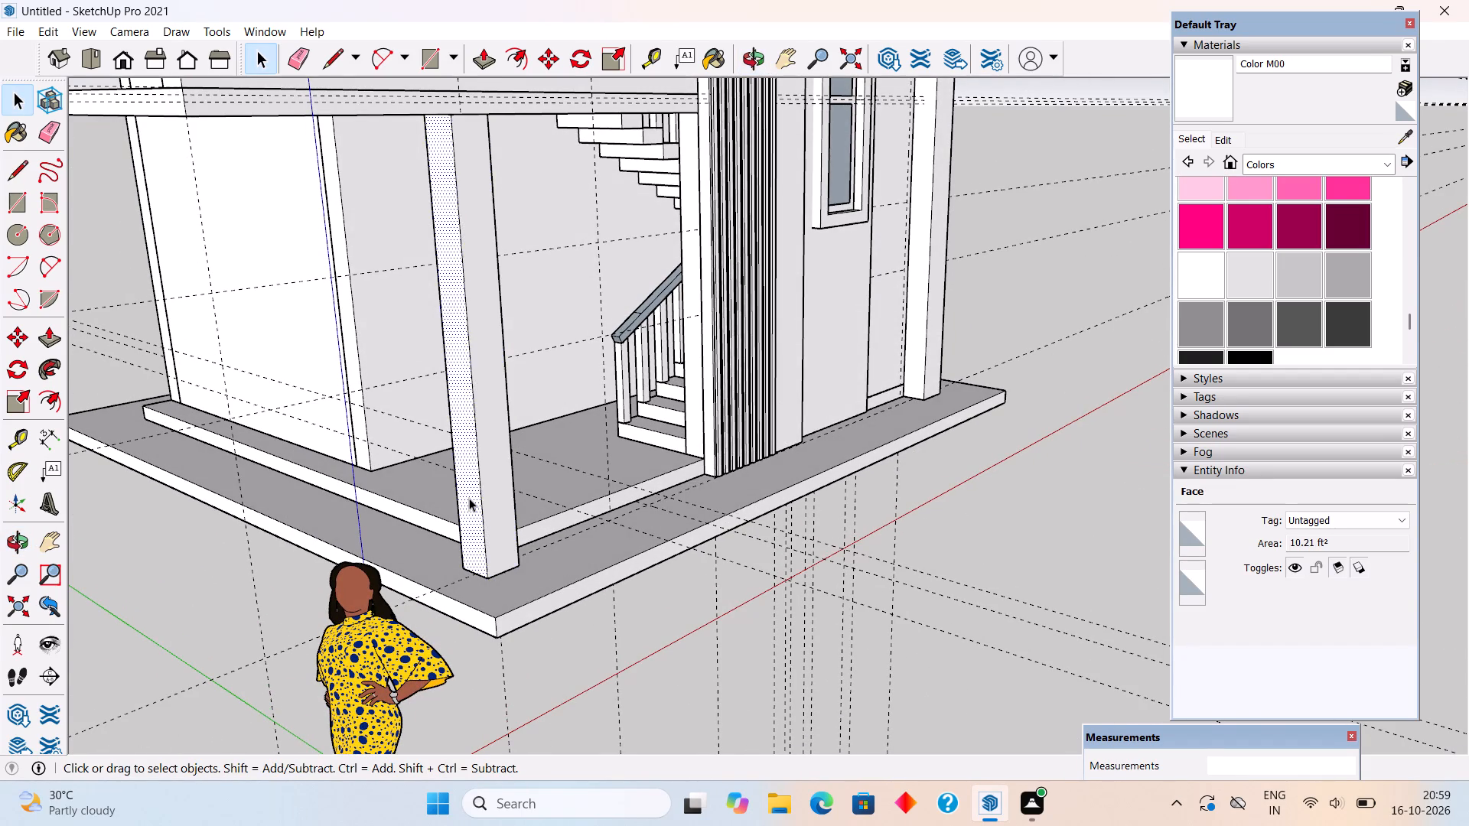
pyautogui.rightClick(469, 498)
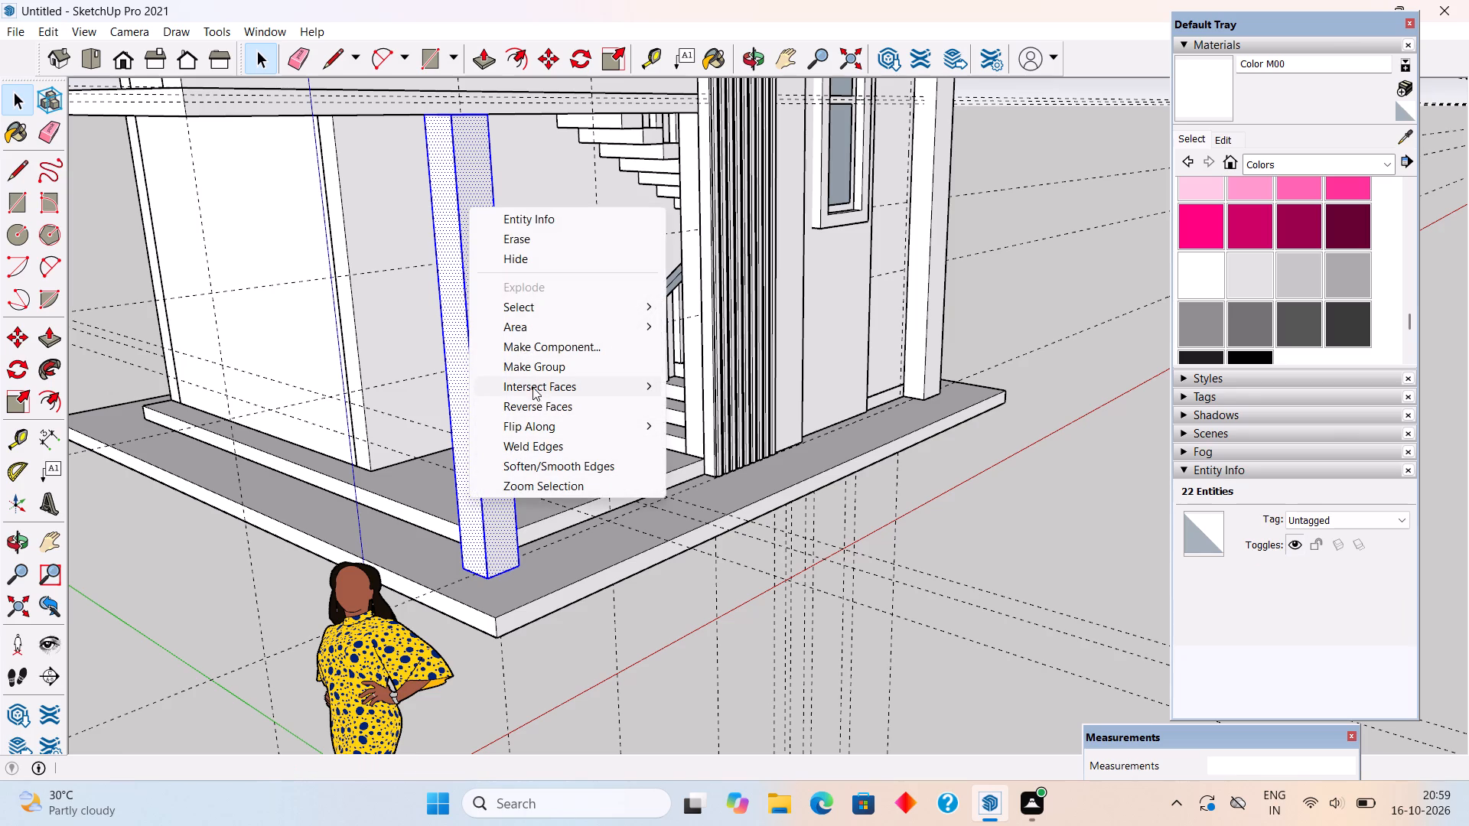
pyautogui.click(533, 368)
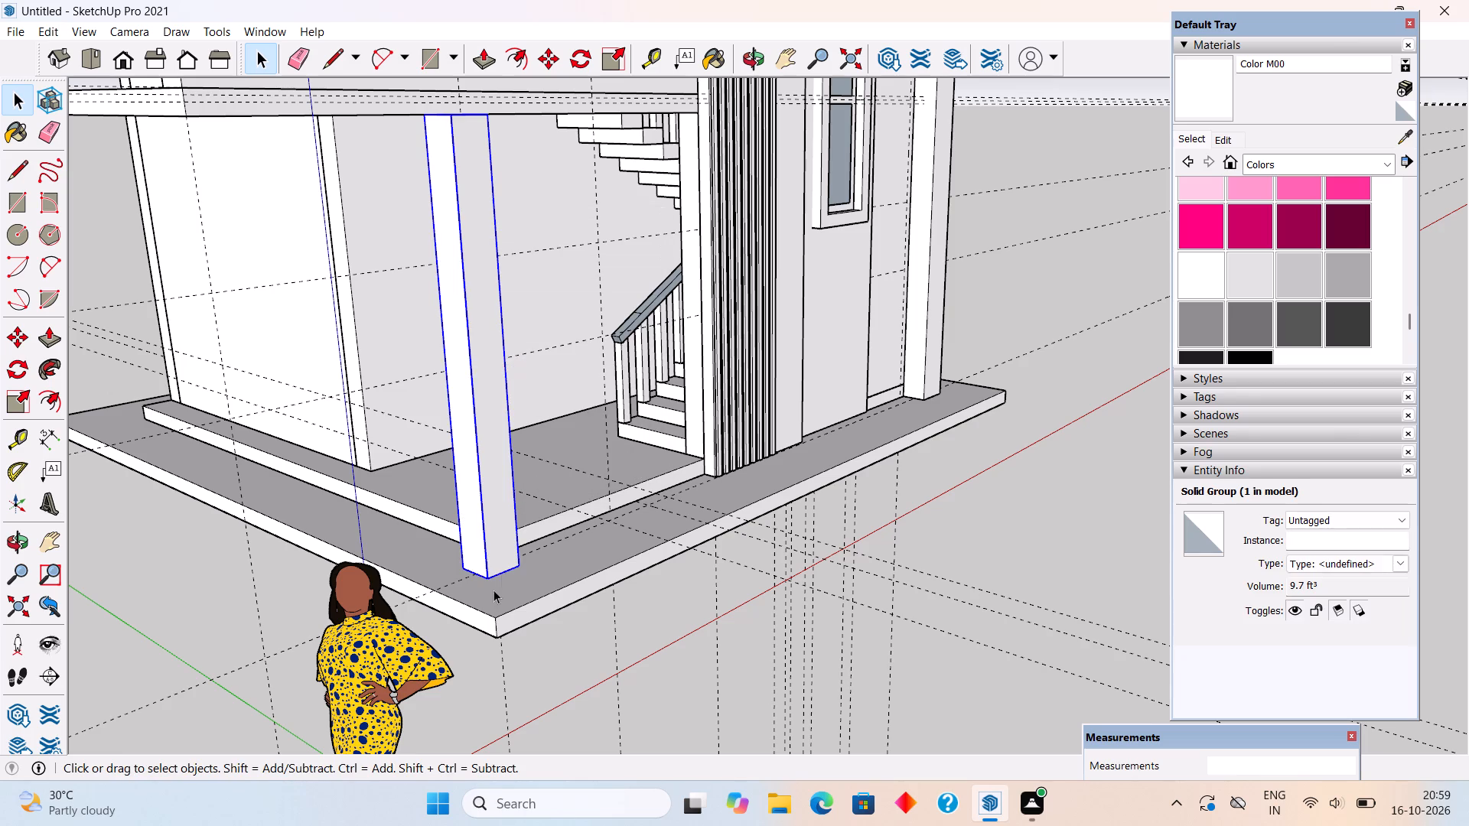
# Copy the grouped corner column about 5' 11" along the base slab toward the vertical slats, placing it at the guide.
pyautogui.scroll(3, 430, 609)
pyautogui.scroll(-4, 430, 609)
pyautogui.moveTo(450, 619); pyautogui.dragTo(546, 623, button='middle')
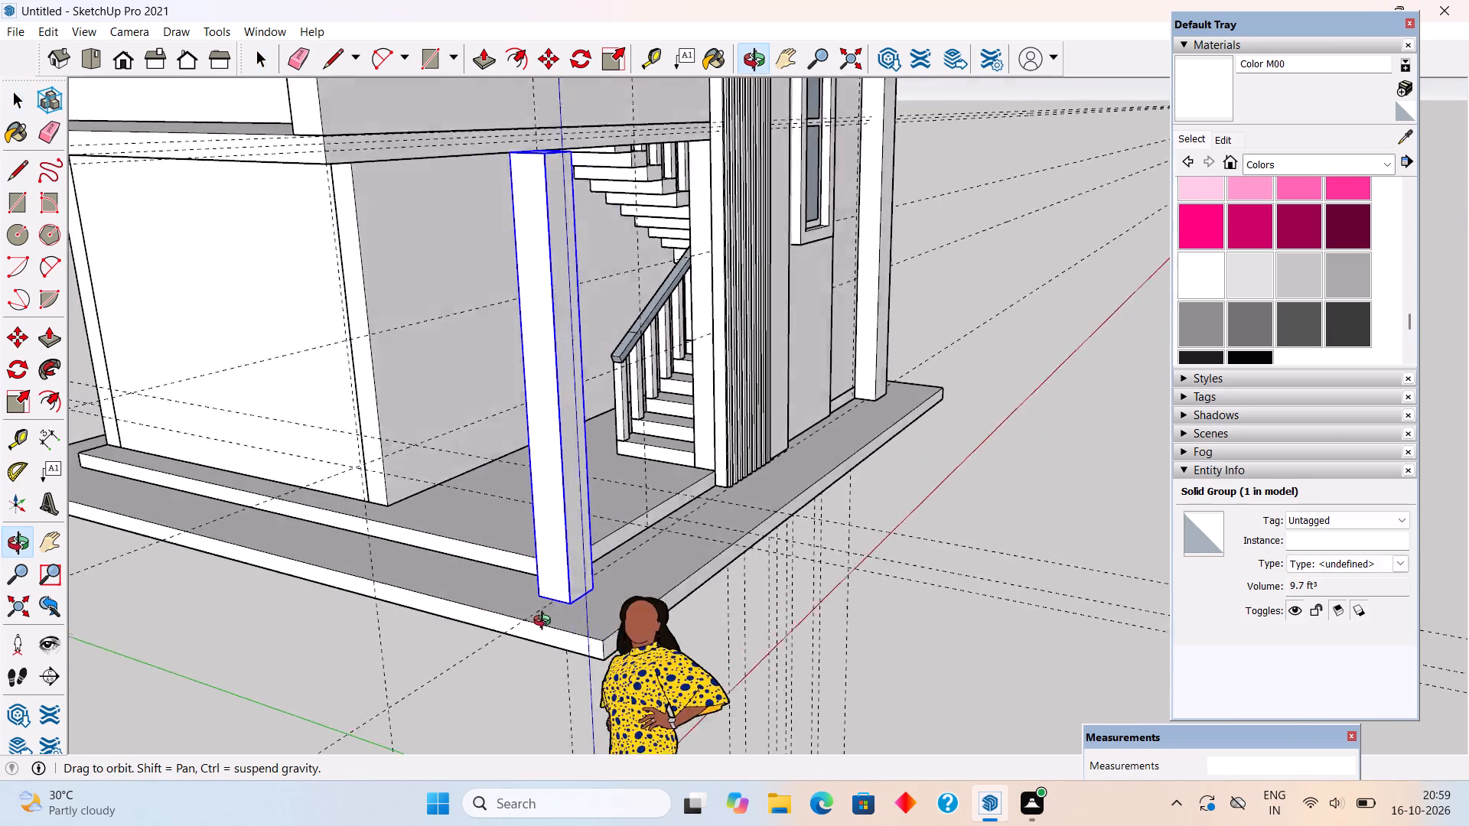
pyautogui.moveTo(546, 623); pyautogui.dragTo(892, 698, button='middle')
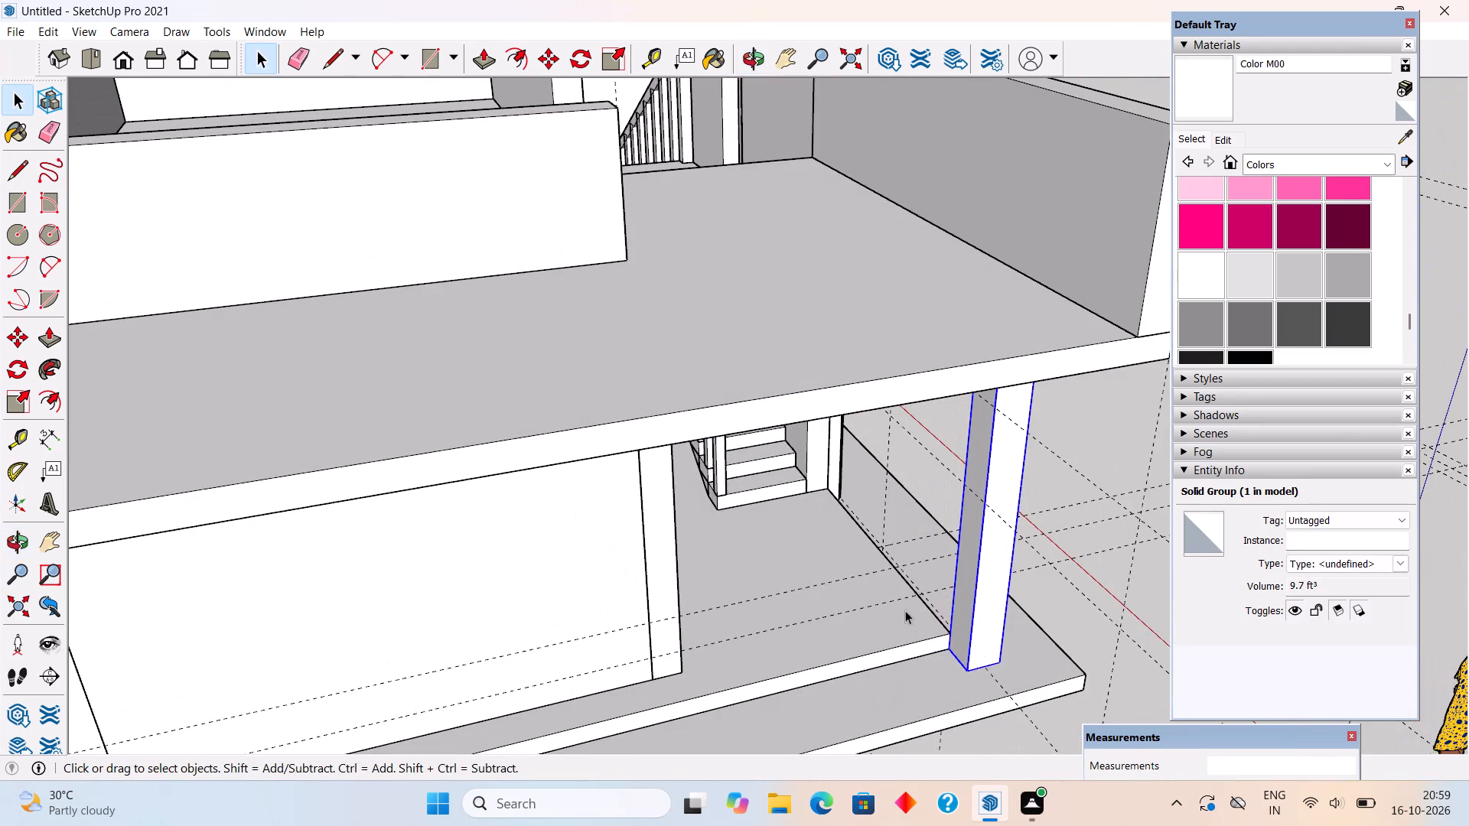
pyautogui.scroll(5, 933, 614)
pyautogui.moveTo(895, 554); pyautogui.dragTo(845, 583, button='middle')
pyautogui.scroll(5, 844, 593)
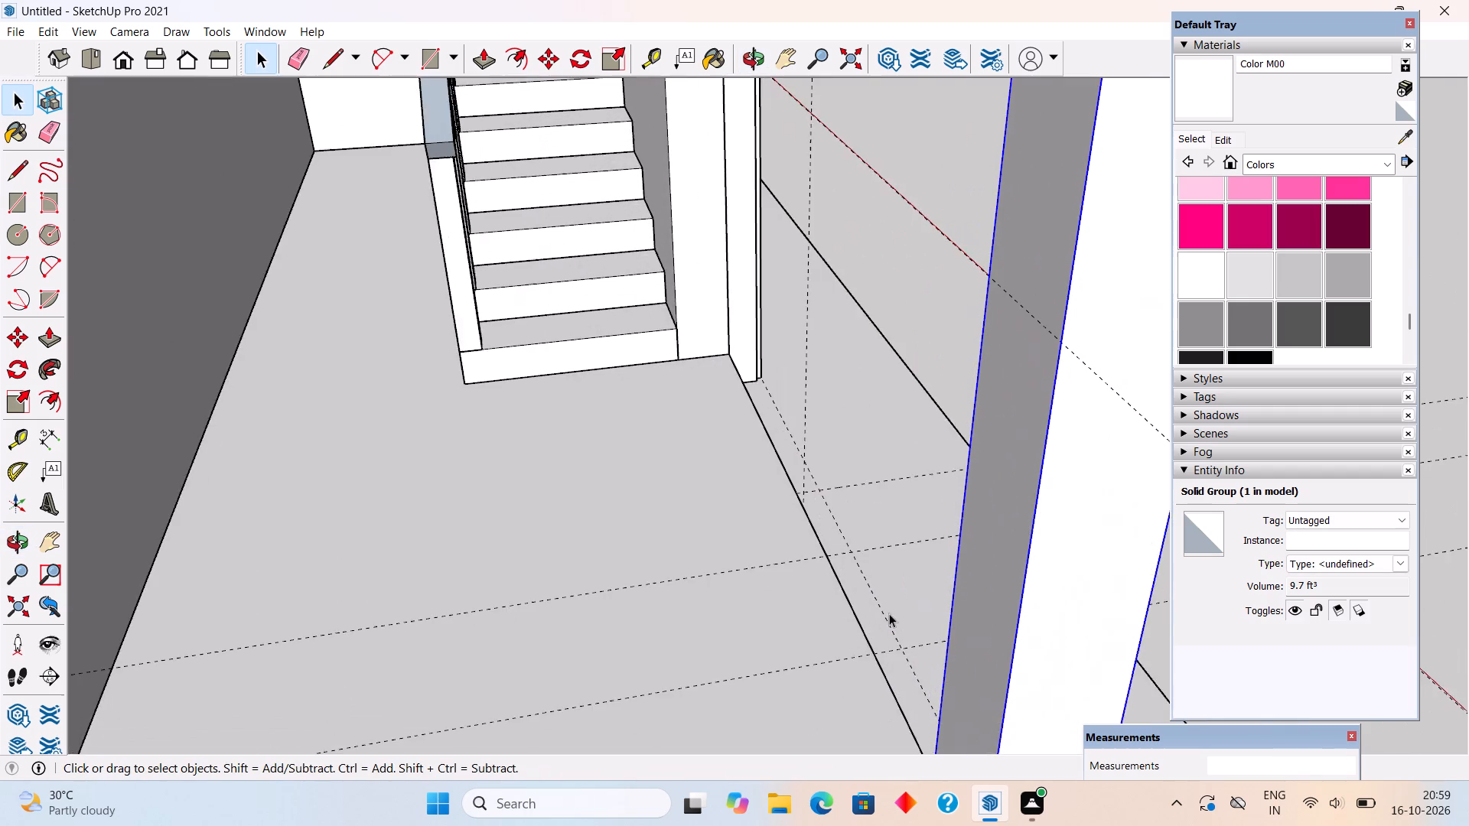
pyautogui.scroll(1, 895, 618)
pyautogui.moveTo(878, 629); pyautogui.dragTo(500, 597, button='middle')
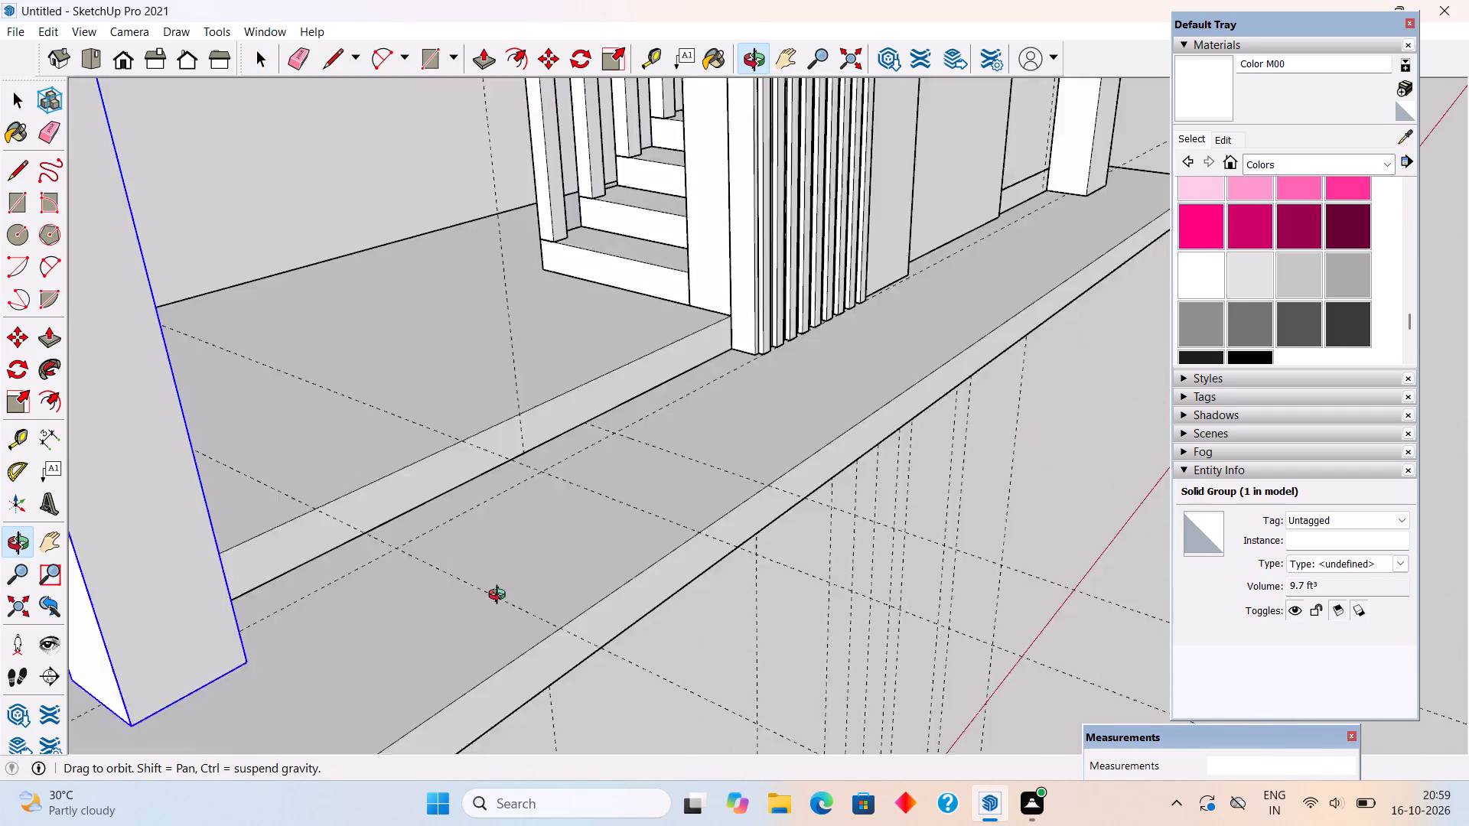
pyautogui.moveTo(500, 597); pyautogui.dragTo(340, 626, button='middle')
pyautogui.scroll(-8, 340, 626)
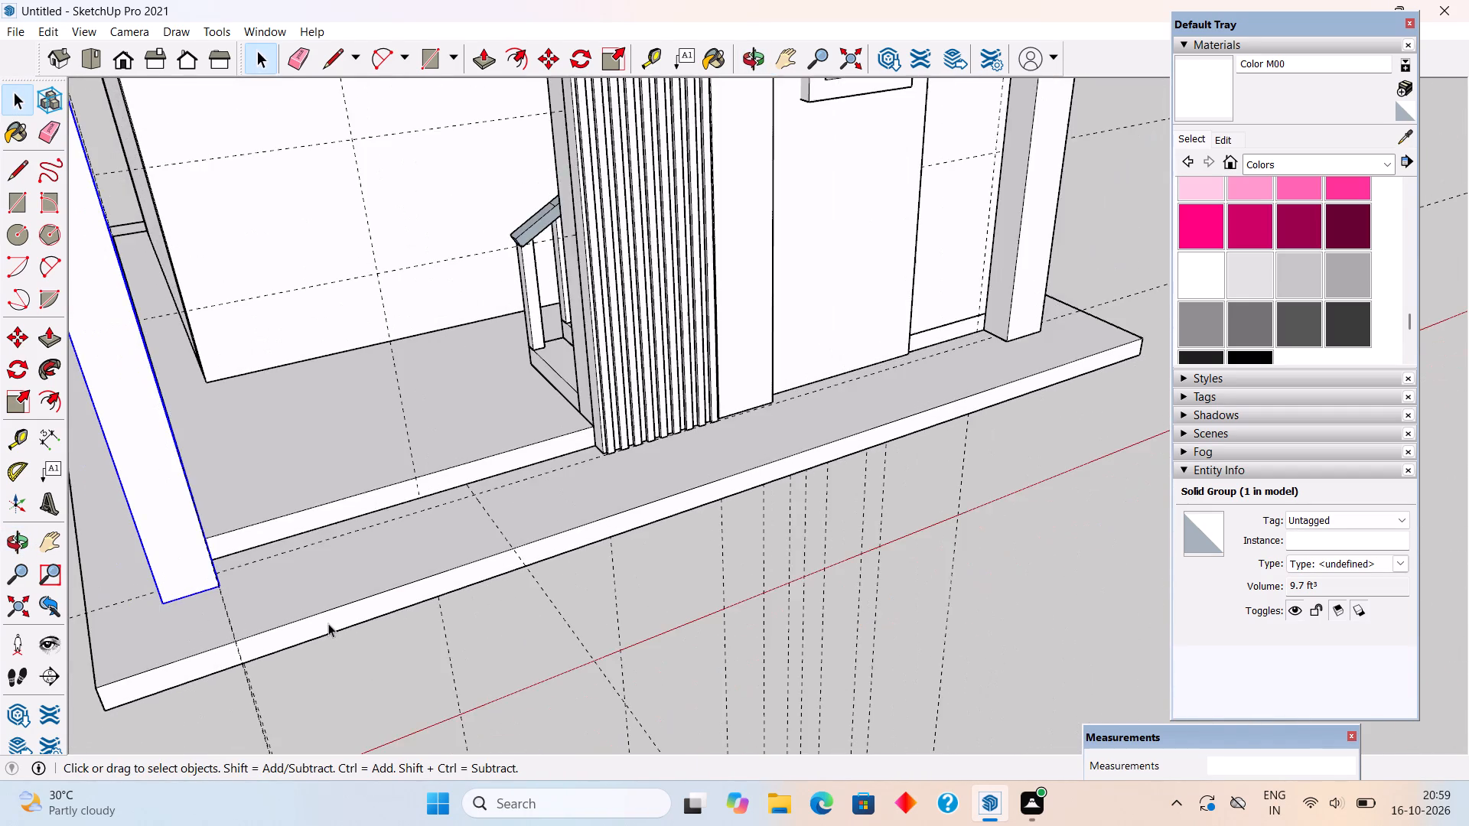
pyautogui.scroll(-4, 328, 623)
pyautogui.scroll(5, 215, 626)
pyautogui.moveTo(213, 579); pyautogui.dragTo(317, 537, button='middle')
pyautogui.scroll(3, 265, 647)
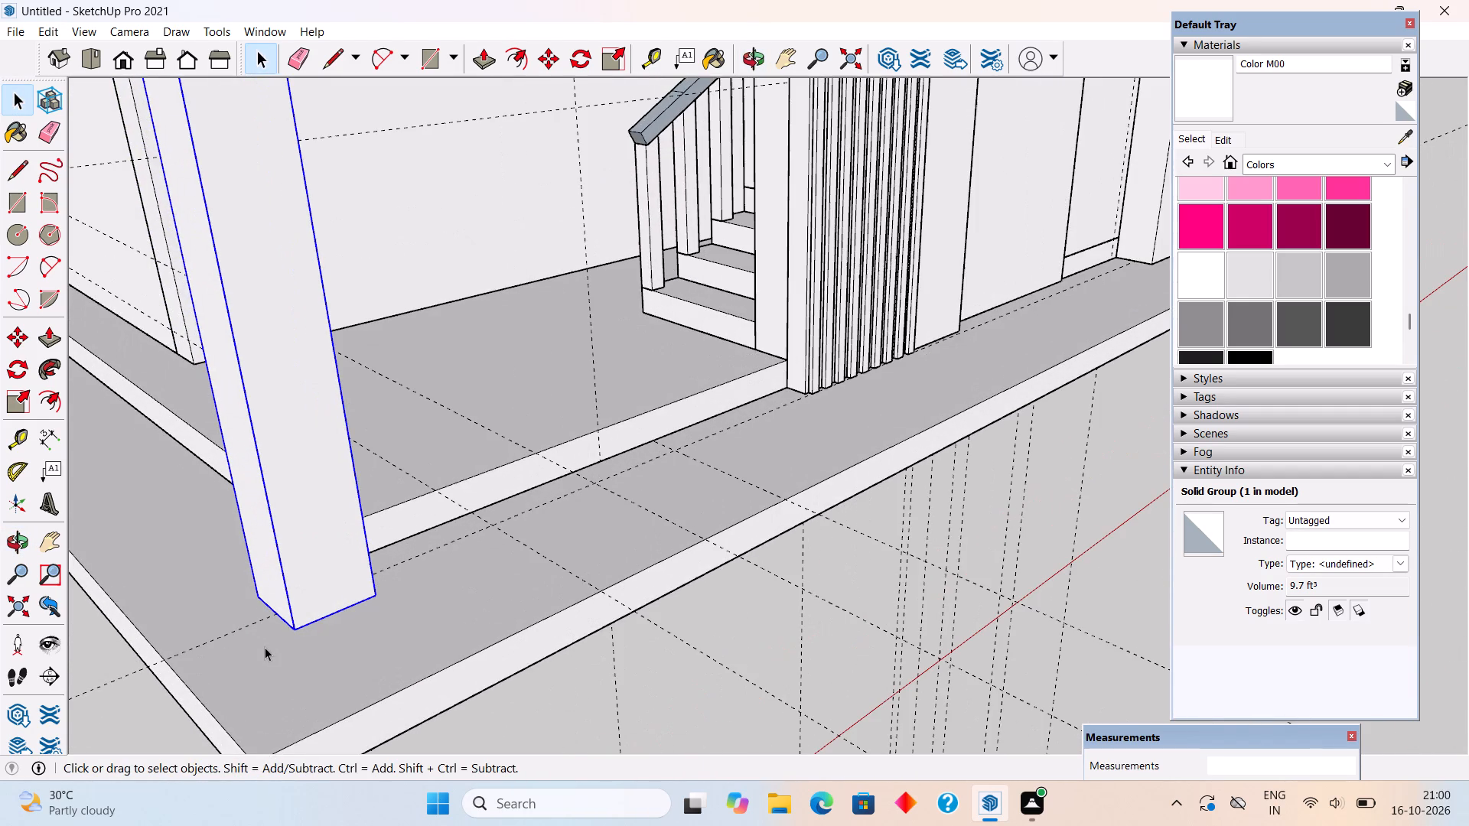
pyautogui.press('m')
pyautogui.click(254, 597)
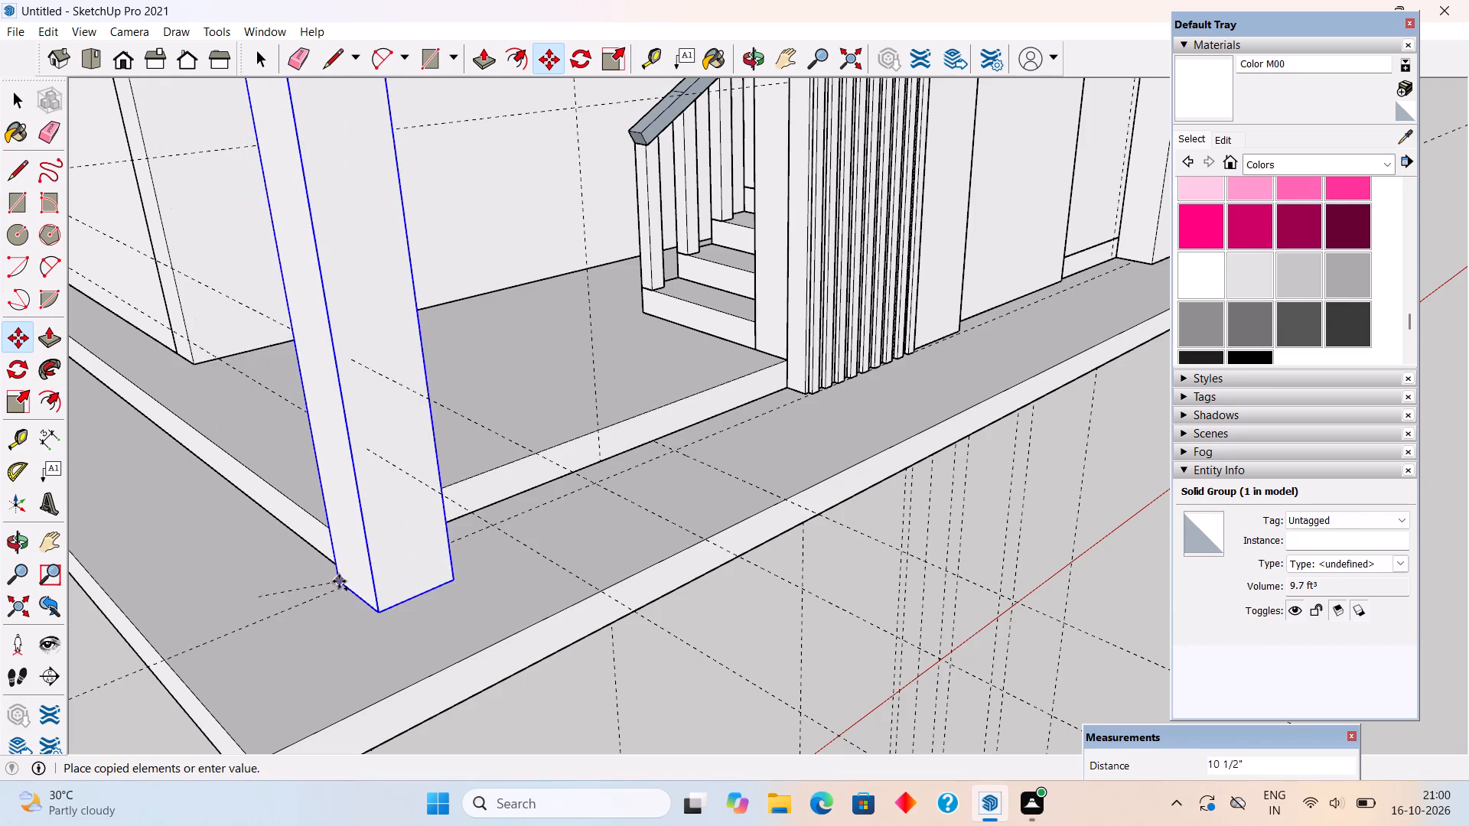
pyautogui.click(661, 438)
pyautogui.press('space')
pyautogui.scroll(-11, 660, 490)
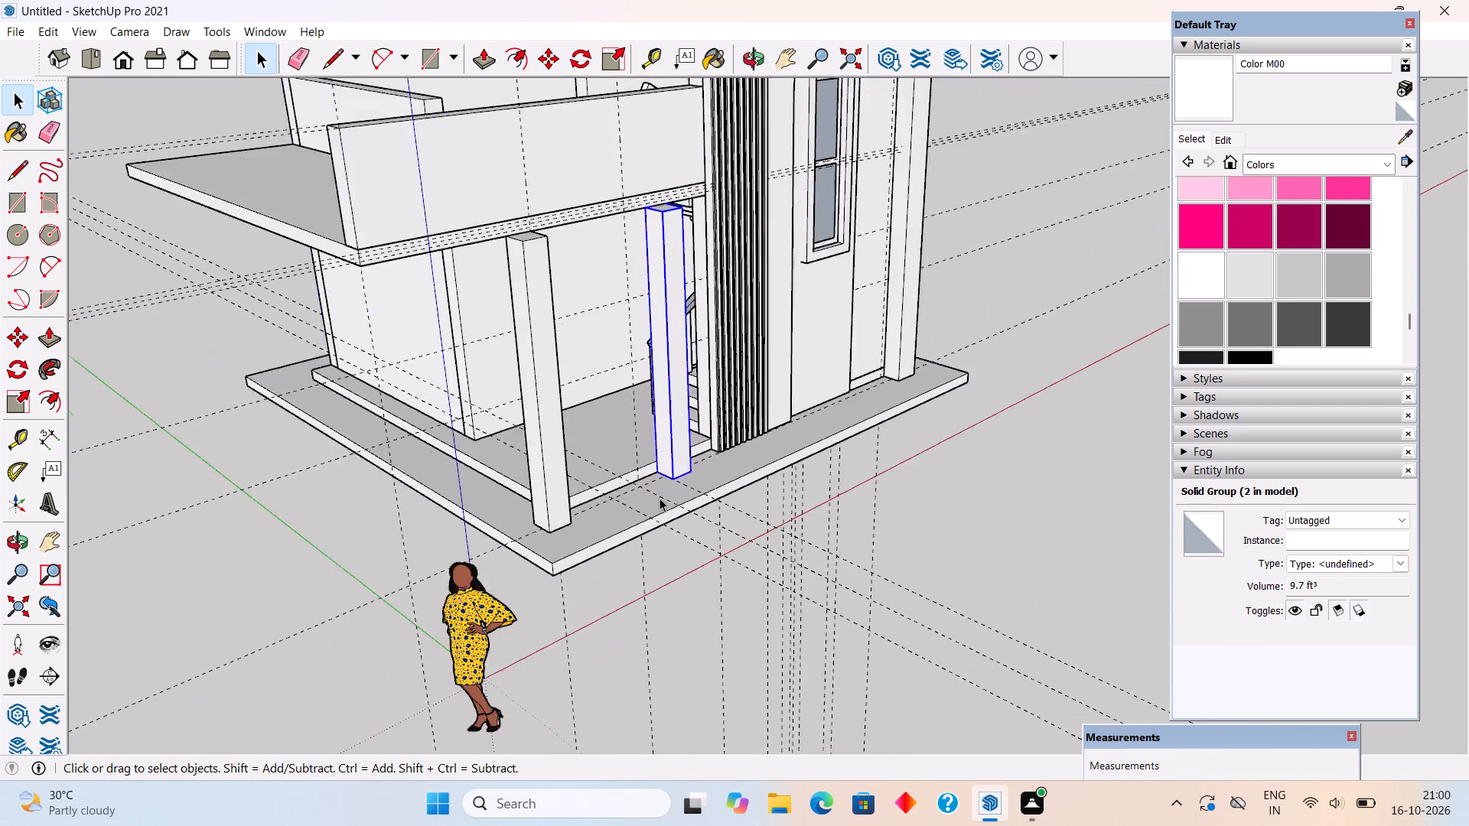
pyautogui.scroll(-2, 660, 498)
pyautogui.click(930, 538)
# Inspect the two columns beneath the terrace and how they meet the base slab and terrace underside.
pyautogui.moveTo(930, 536); pyautogui.dragTo(536, 466, button='middle')
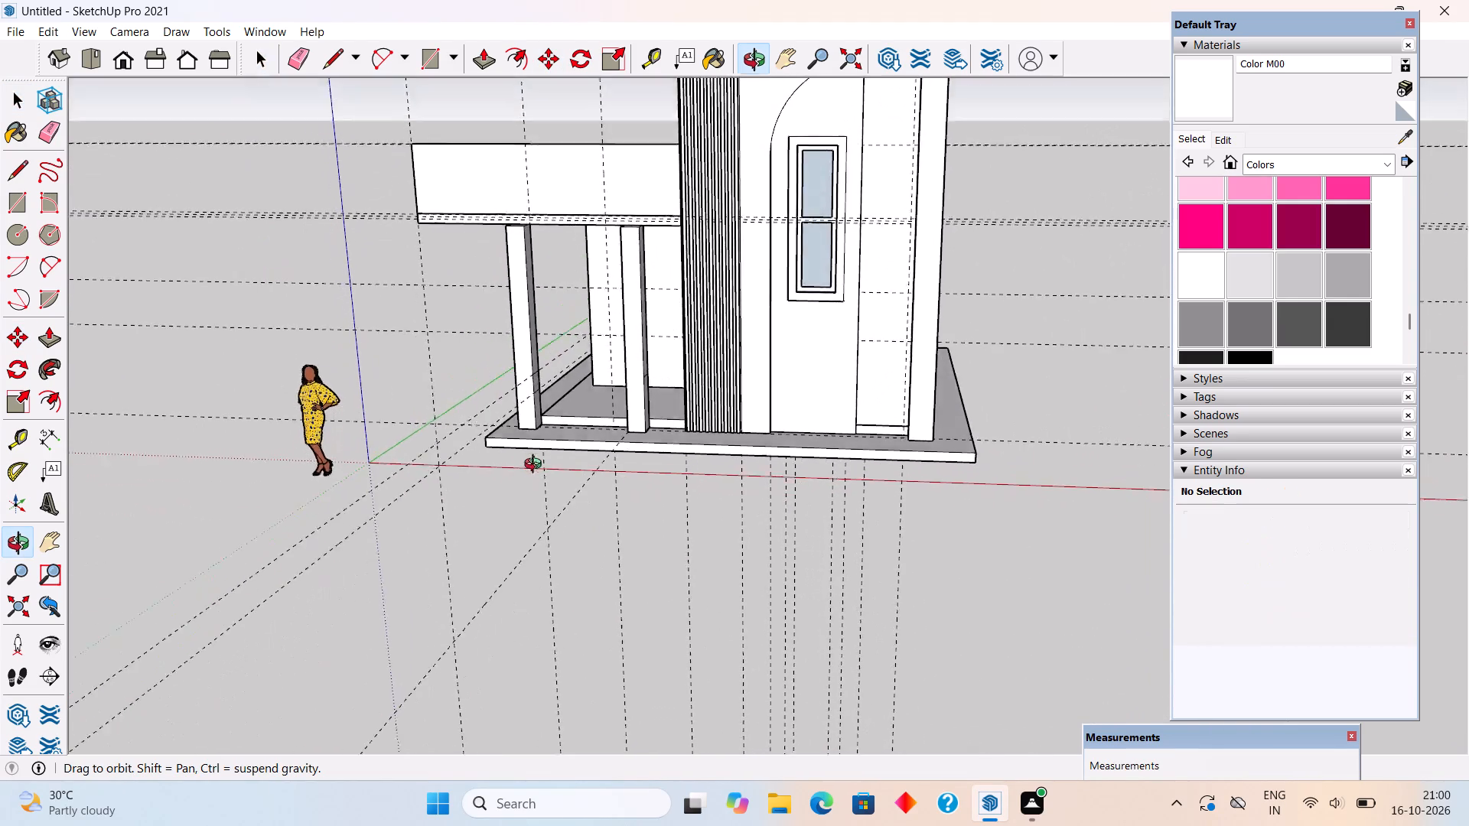
pyautogui.moveTo(536, 466); pyautogui.dragTo(697, 545, button='middle')
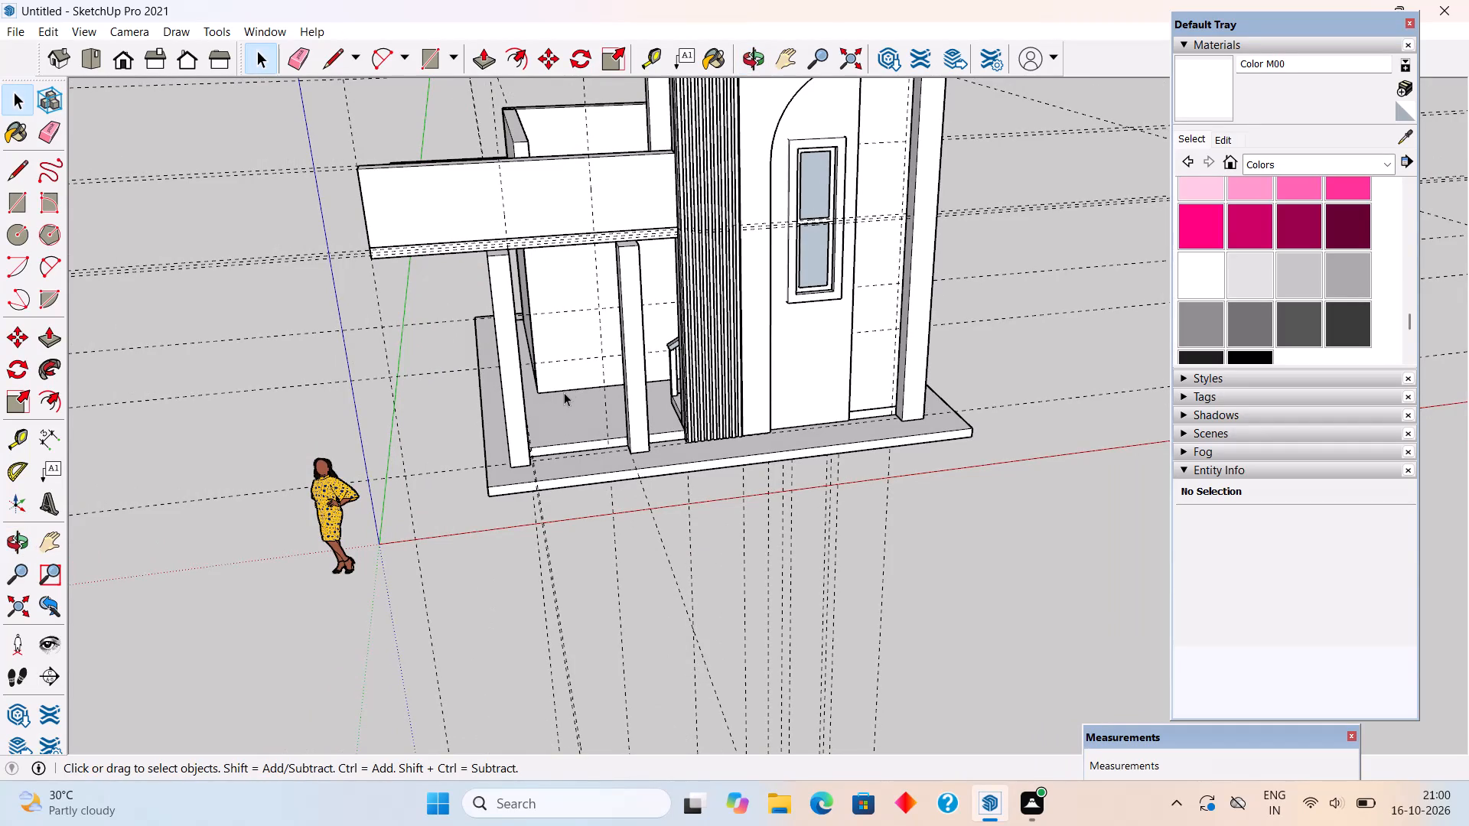
pyautogui.scroll(7, 571, 406)
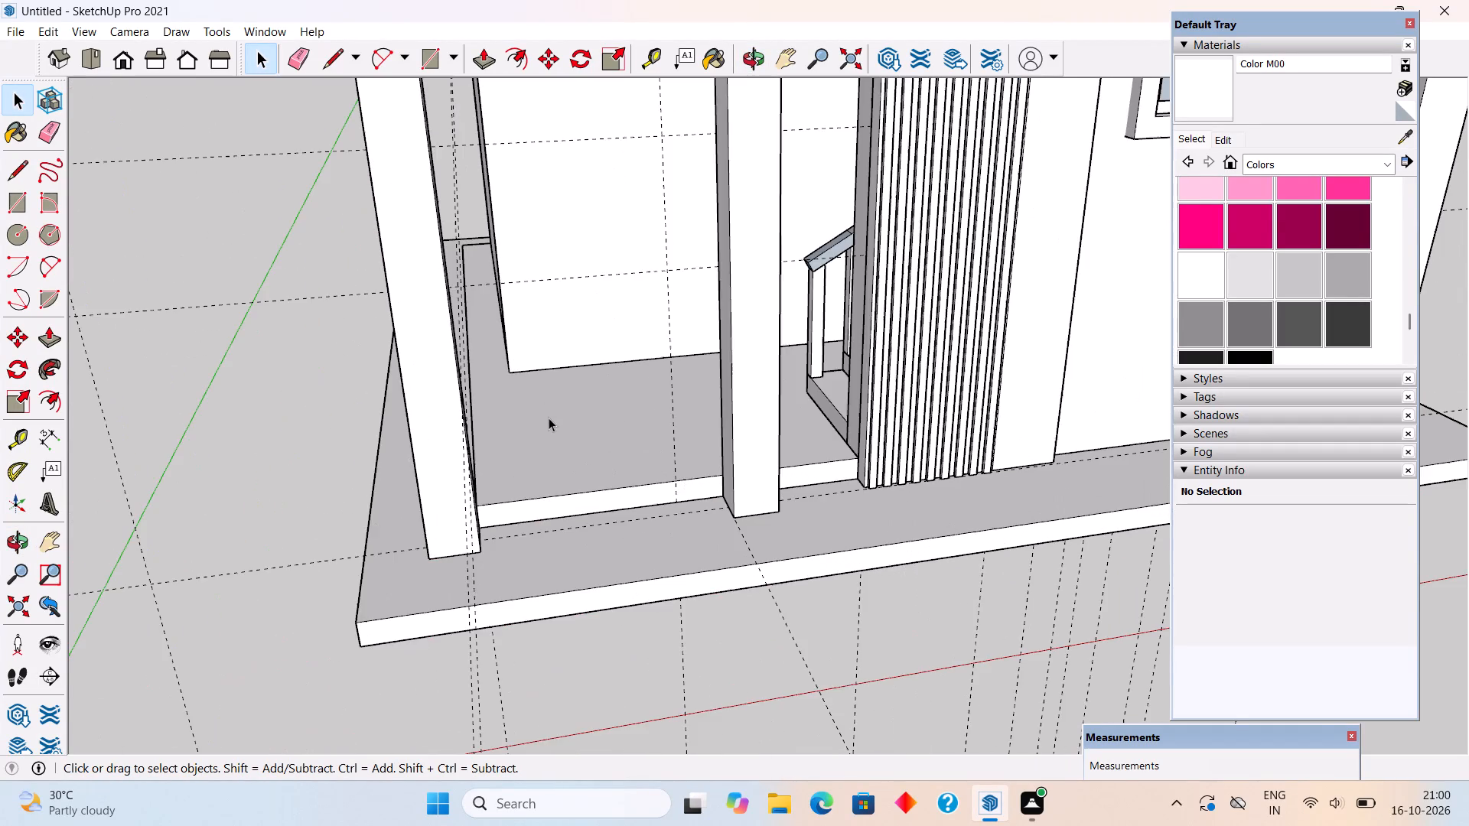
pyautogui.scroll(1, 549, 418)
pyautogui.moveTo(529, 401); pyautogui.dragTo(243, 390, button='middle')
pyautogui.scroll(3, 373, 385)
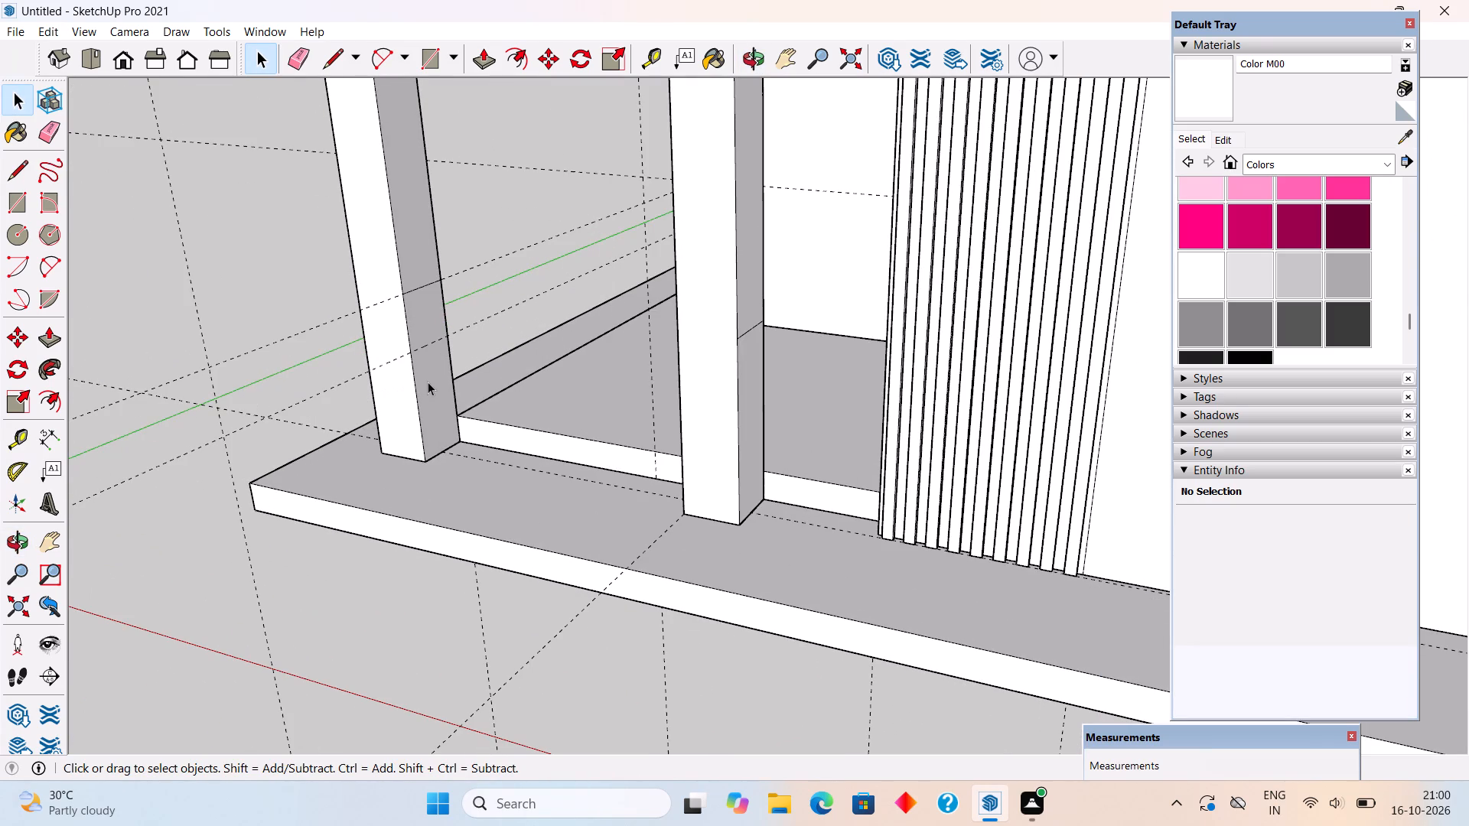
pyautogui.scroll(-10, 428, 382)
pyautogui.scroll(5, 383, 187)
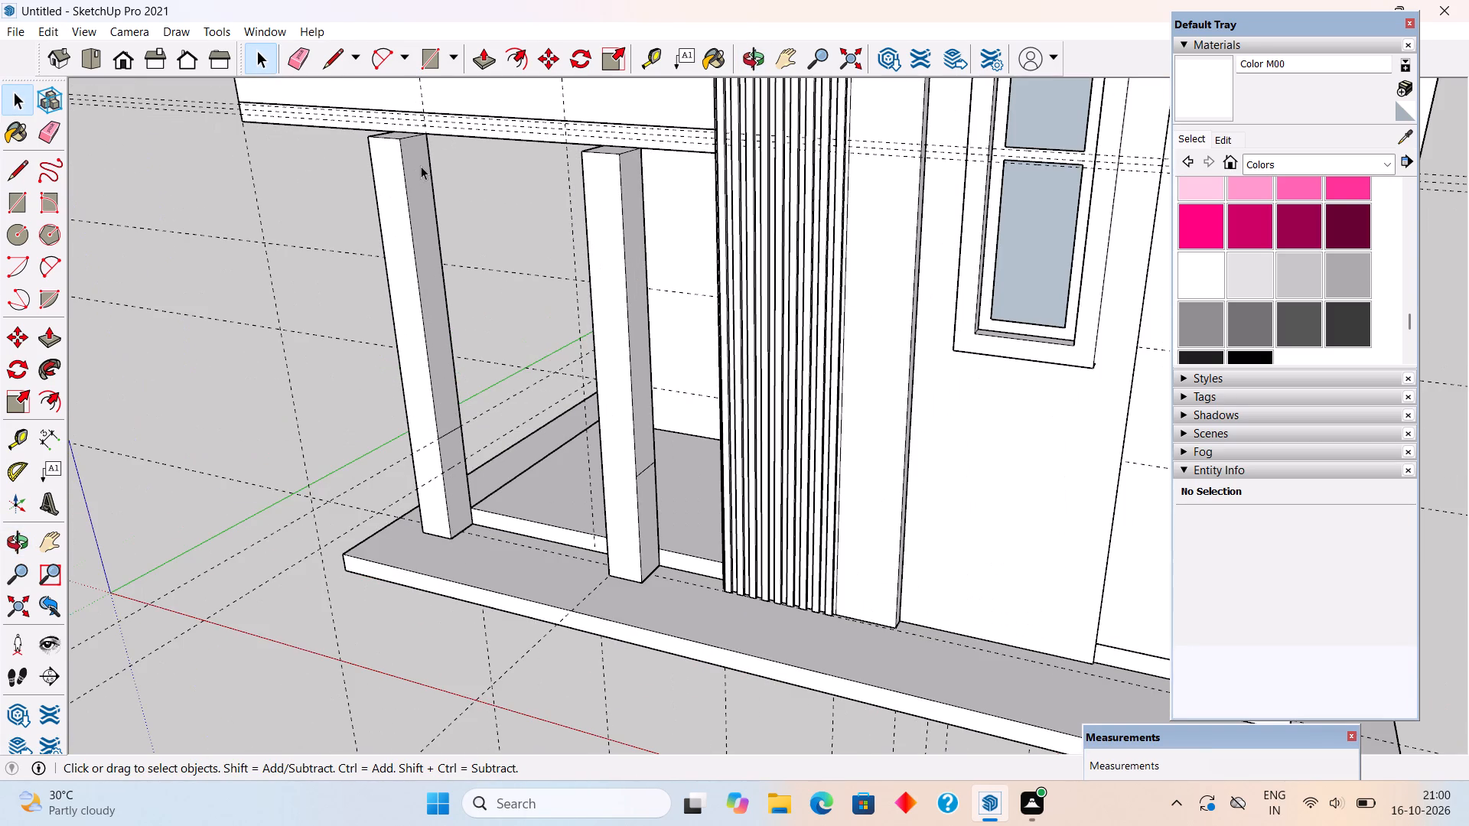
pyautogui.tripleClick(421, 166)
pyautogui.moveTo(605, 304); pyautogui.dragTo(675, 304, button='middle')
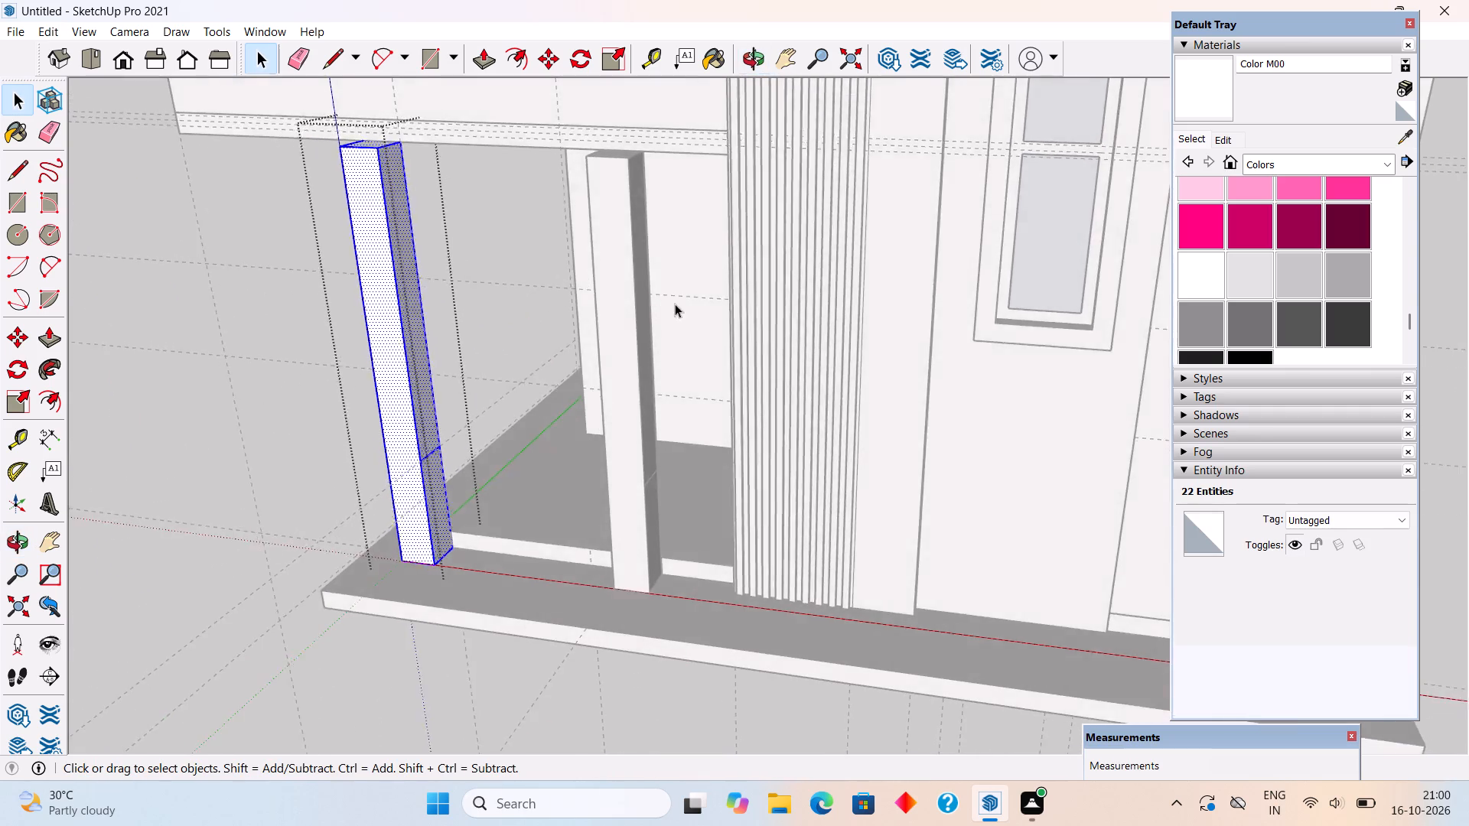
pyautogui.moveTo(675, 304); pyautogui.dragTo(675, 305, button='middle')
pyautogui.scroll(-4, 675, 304)
pyautogui.scroll(3, 500, 466)
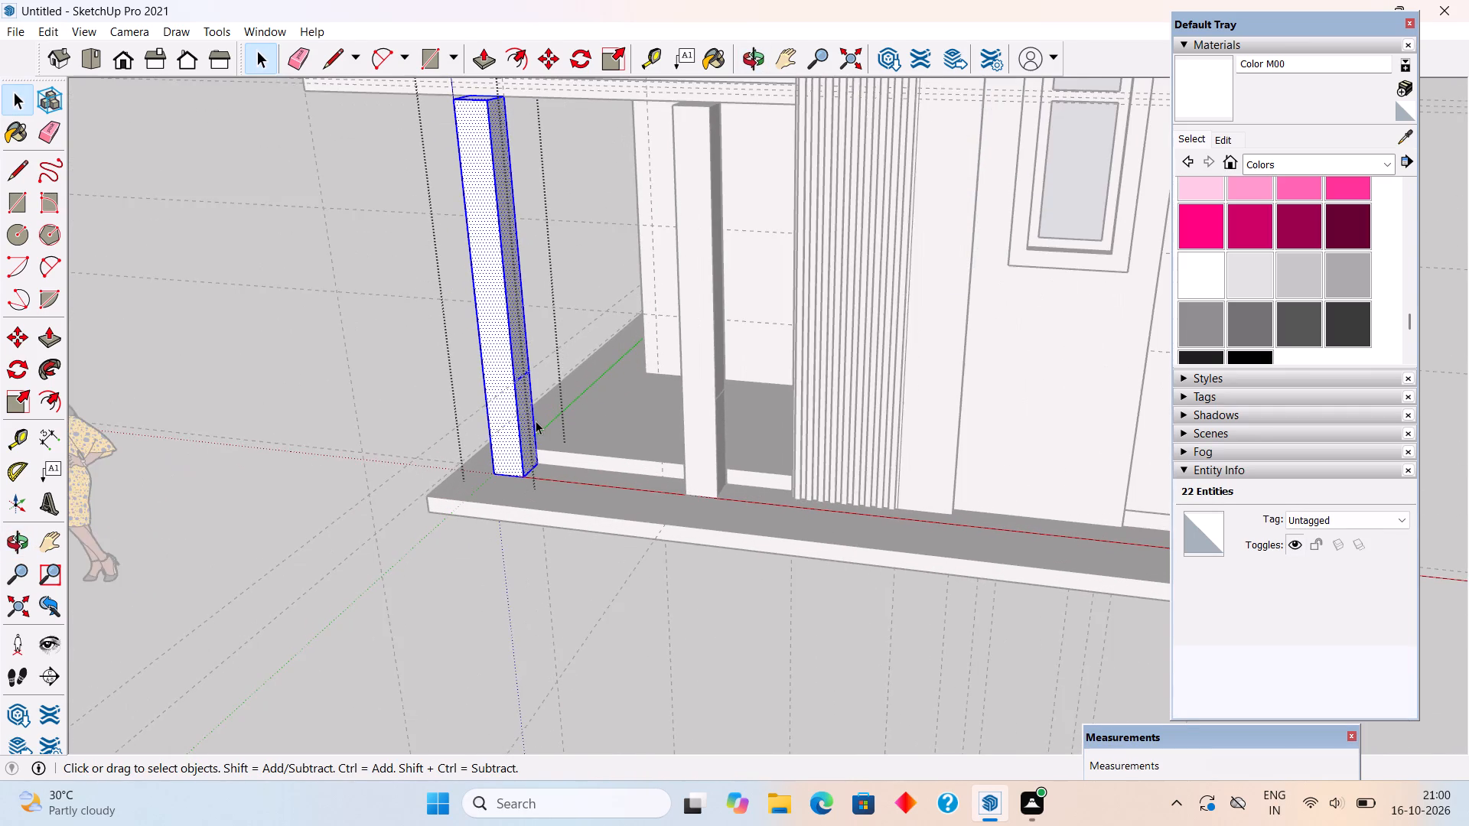
pyautogui.scroll(1, 536, 421)
pyautogui.moveTo(536, 421); pyautogui.dragTo(435, 437, button='middle')
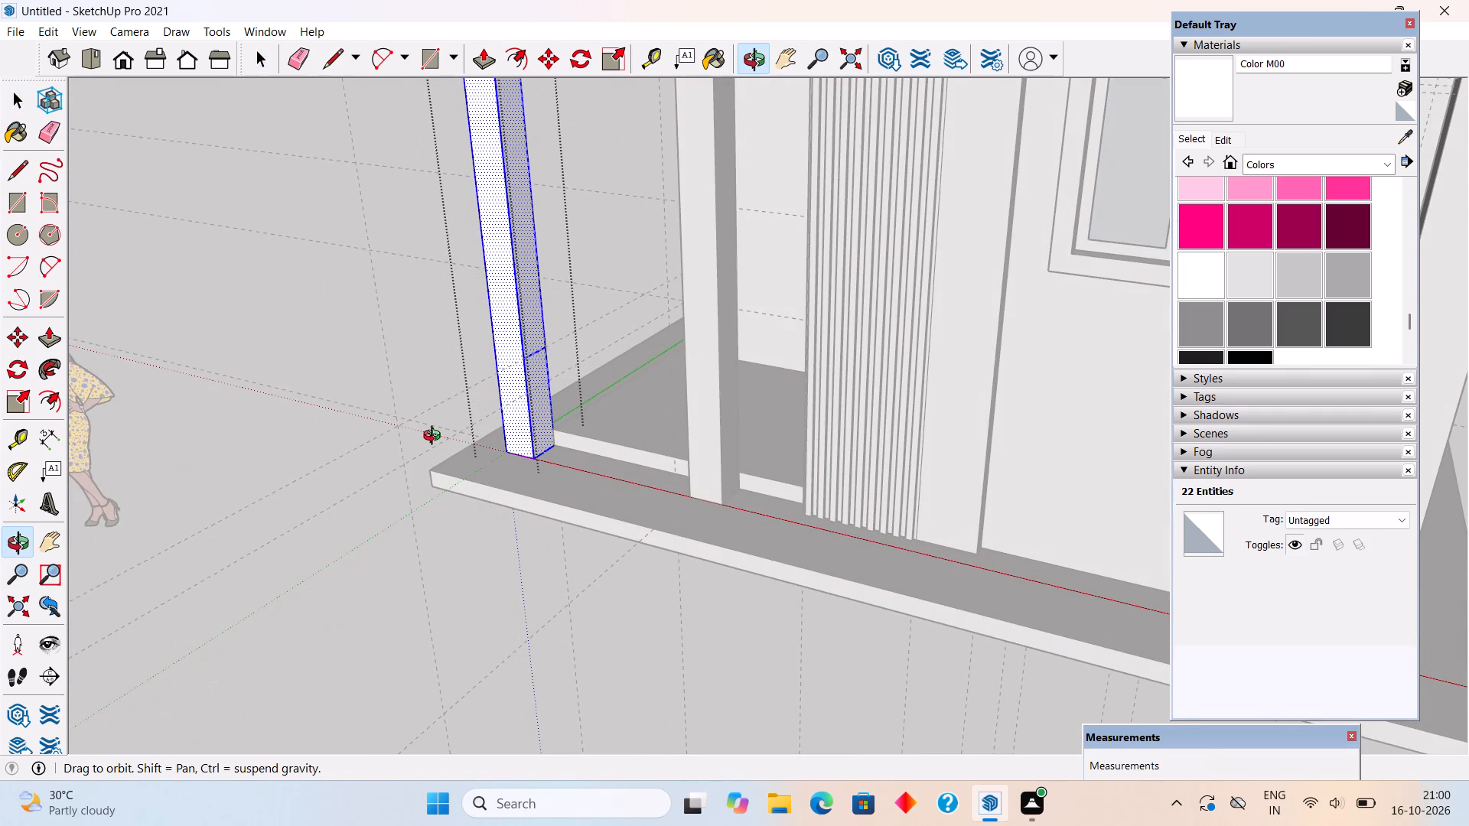
pyautogui.moveTo(435, 437); pyautogui.dragTo(630, 434, button='middle')
pyautogui.scroll(-2, 630, 434)
pyautogui.click(634, 601)
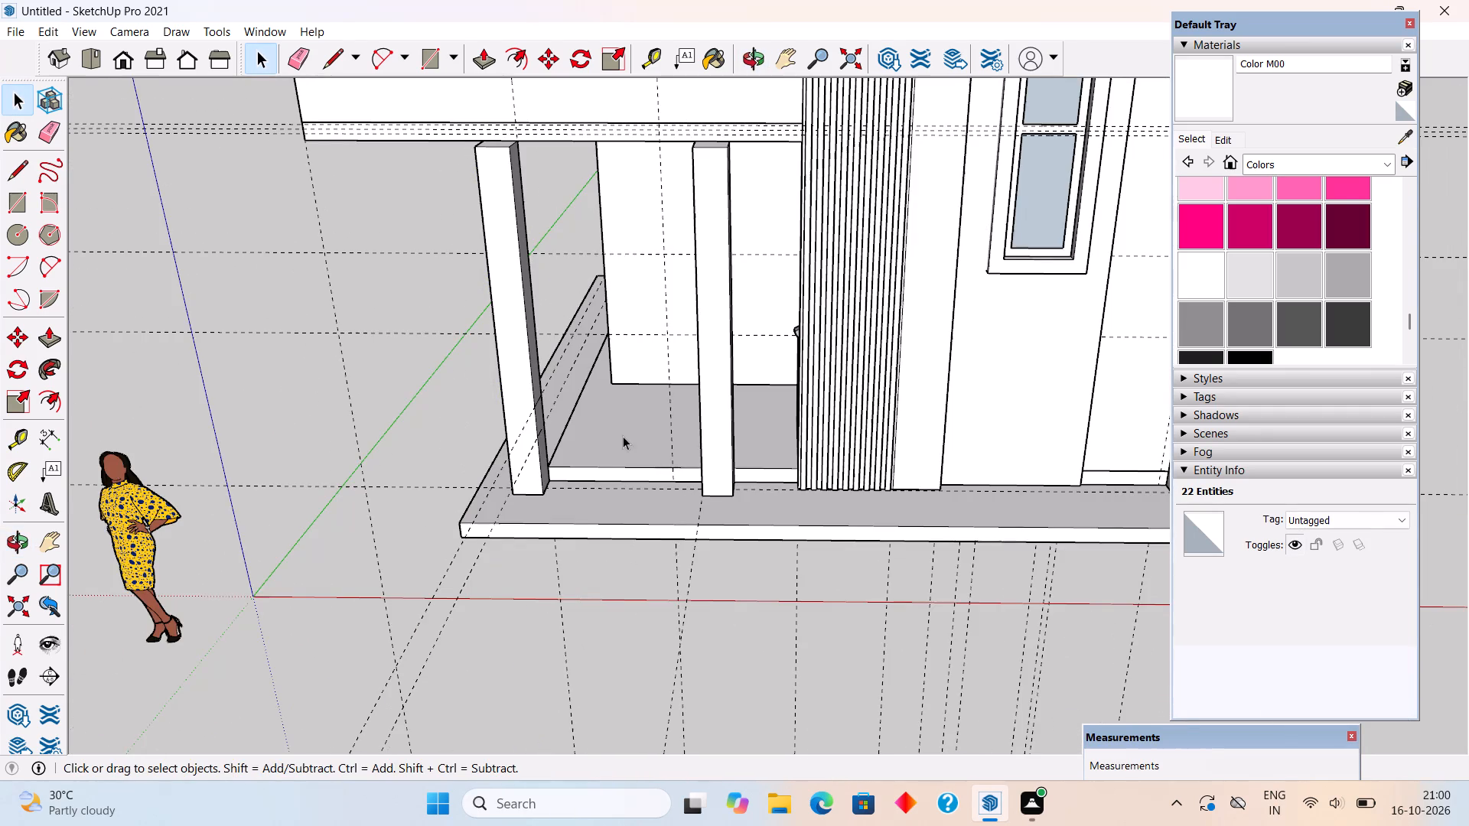
# Draw a rectangle about 5' by 5 3/8" on the base slab, spanning between the corner column and its copy.
pyautogui.moveTo(609, 472); pyautogui.dragTo(600, 697, button='middle')
pyautogui.scroll(5, 678, 526)
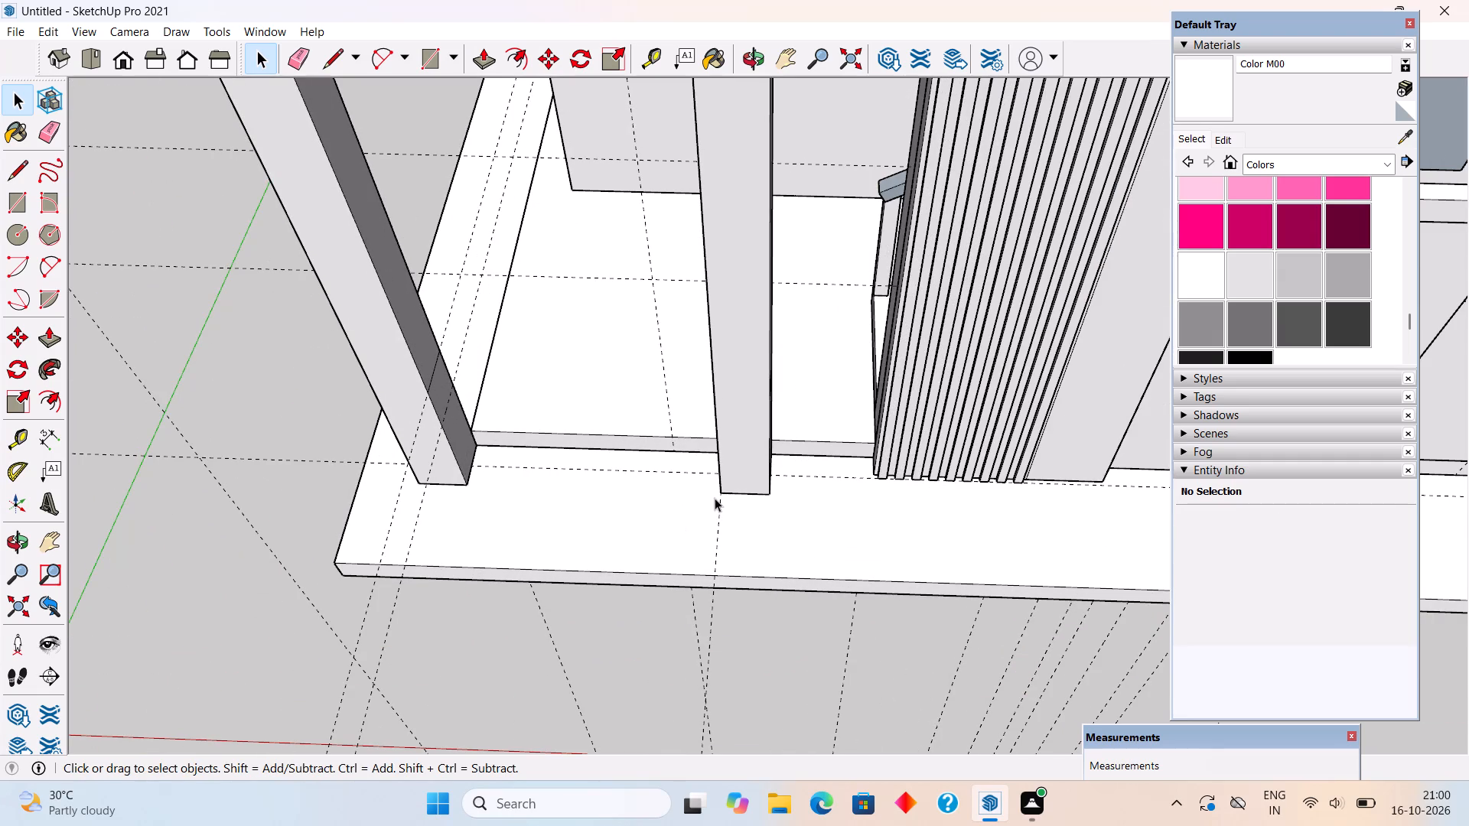
pyautogui.press('r')
pyautogui.scroll(2, 484, 482)
pyautogui.click(475, 463)
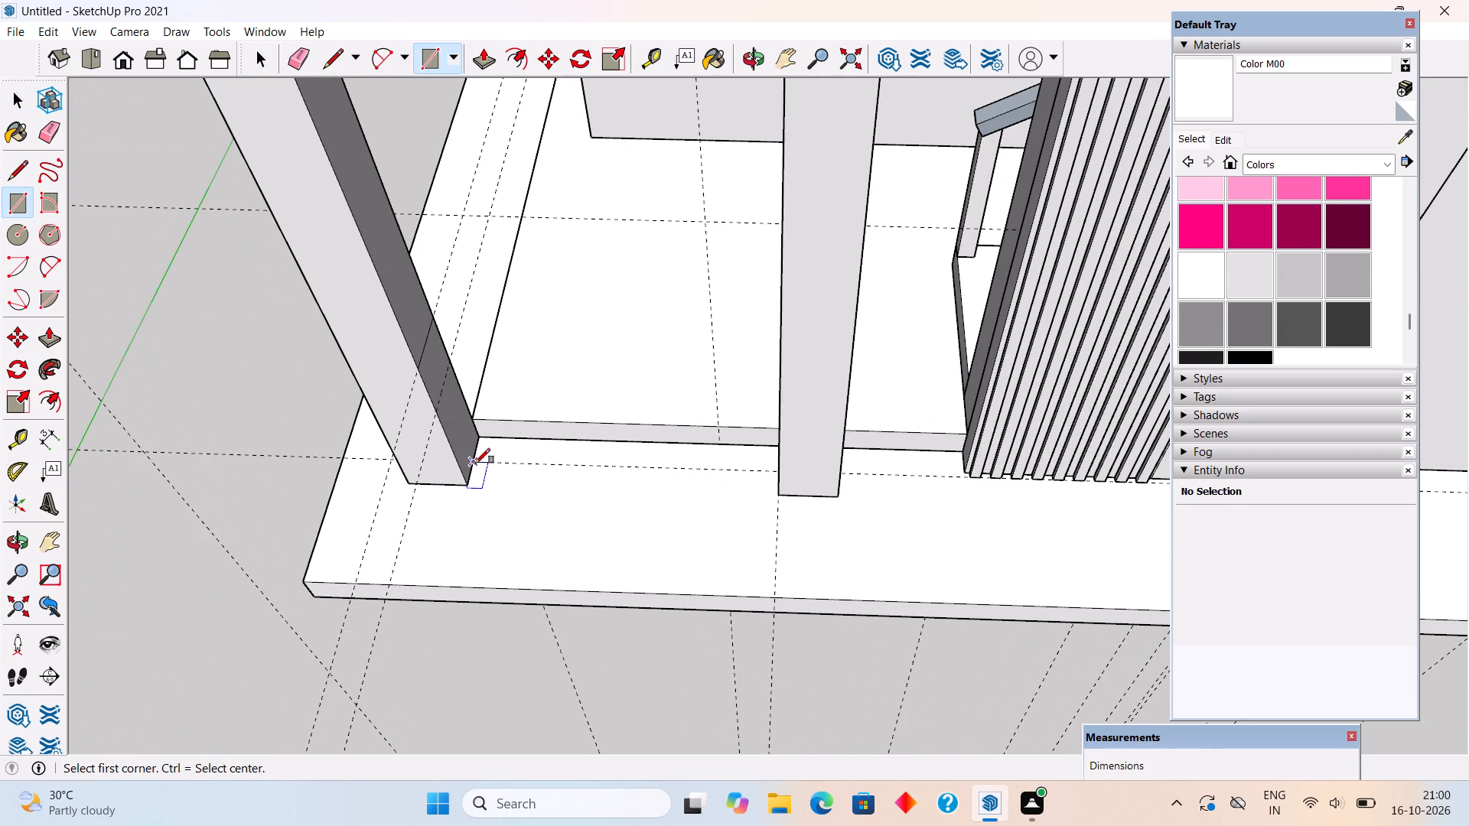
pyautogui.click(778, 487)
# Pull the rectangle between the two columns up 3' to form a low wall.
pyautogui.press('p')
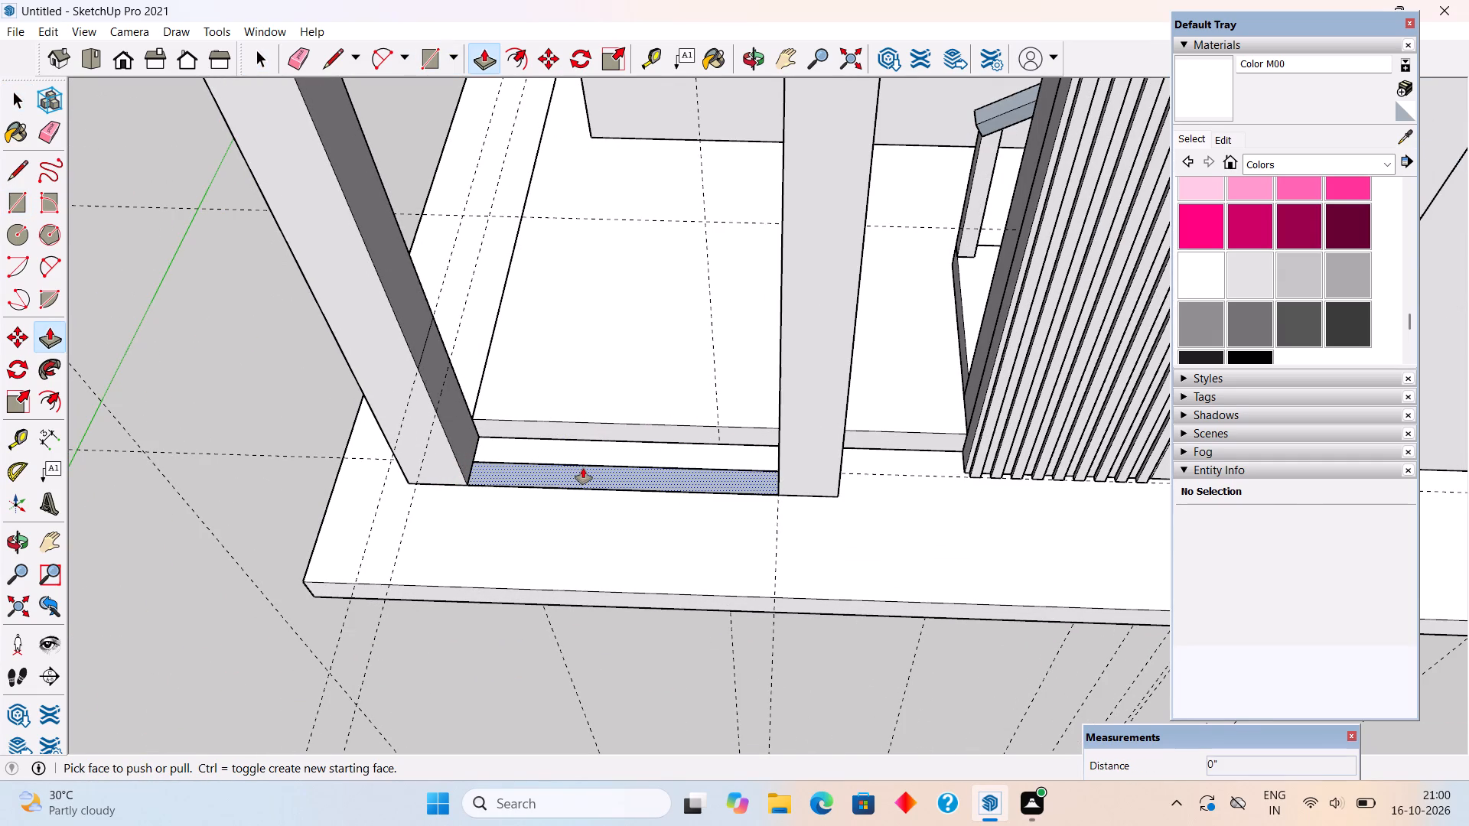
pyautogui.click(583, 468)
pyautogui.scroll(-8, 579, 405)
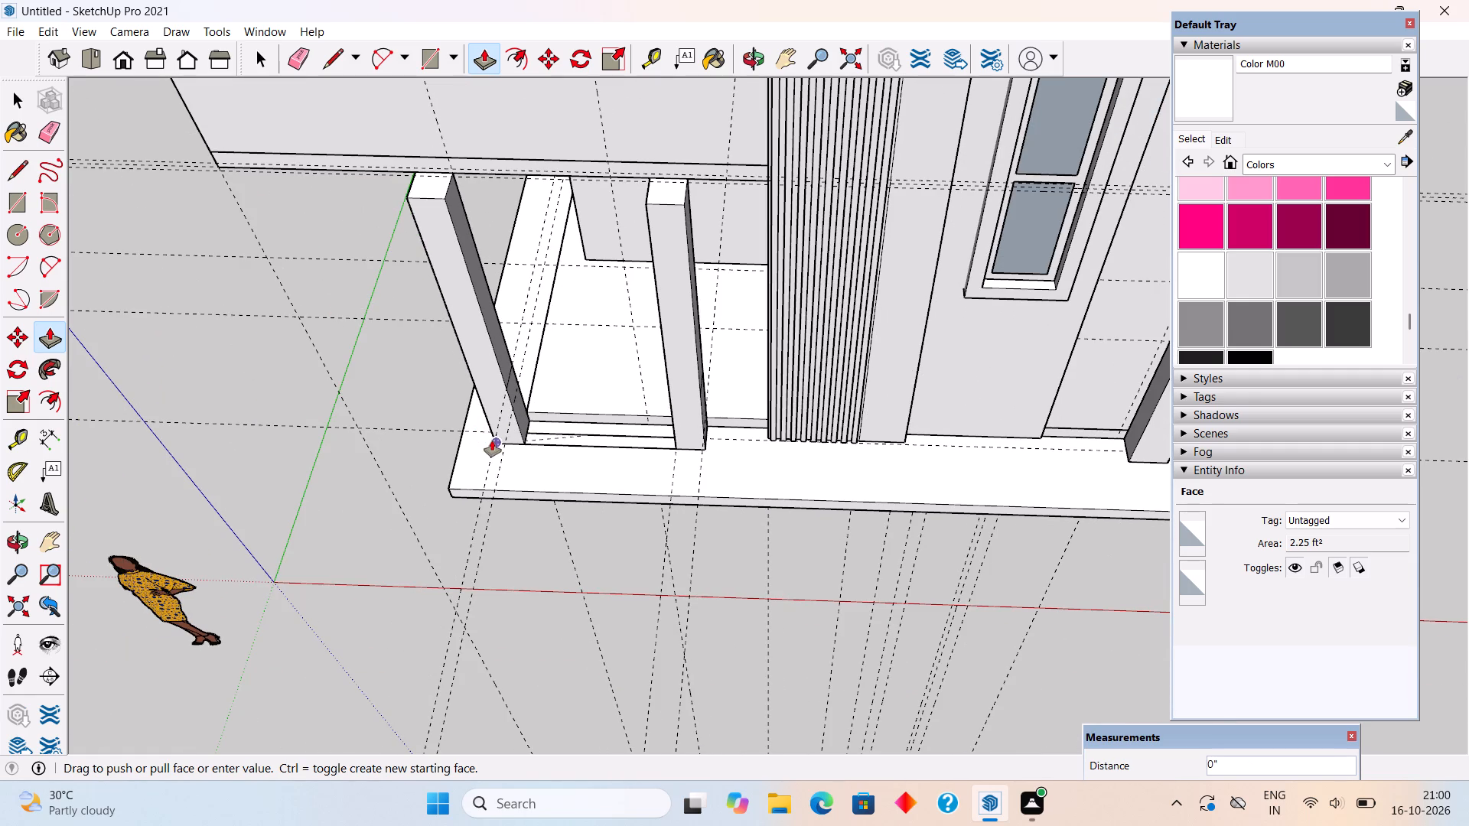
pyautogui.click(494, 460)
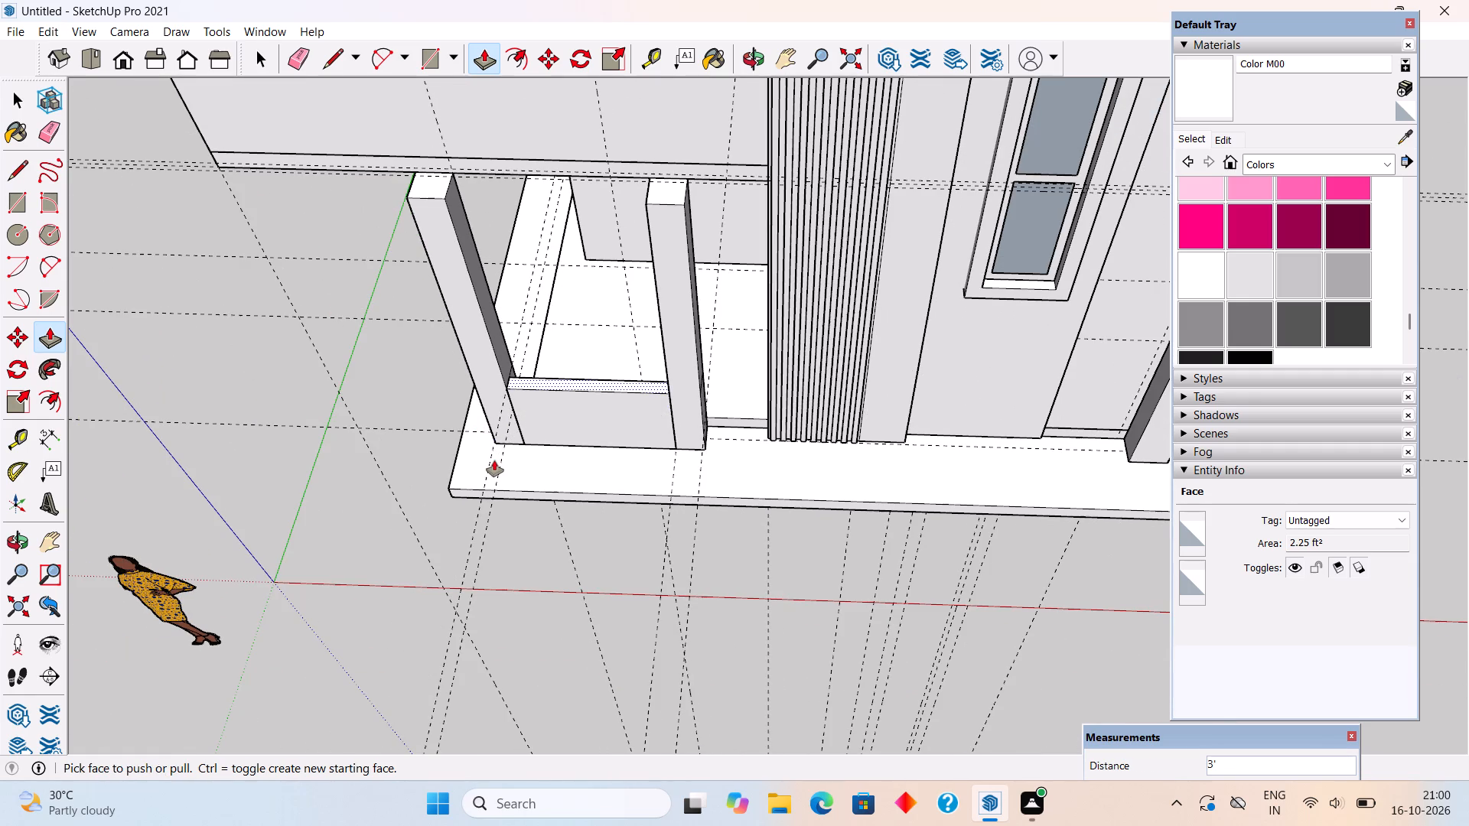
pyautogui.press('space')
# Select all the connected geometry of the low wall between the columns and make it a group.
pyautogui.scroll(-5, 494, 460)
pyautogui.moveTo(539, 478); pyautogui.dragTo(549, 190, button='middle')
pyautogui.scroll(3, 589, 514)
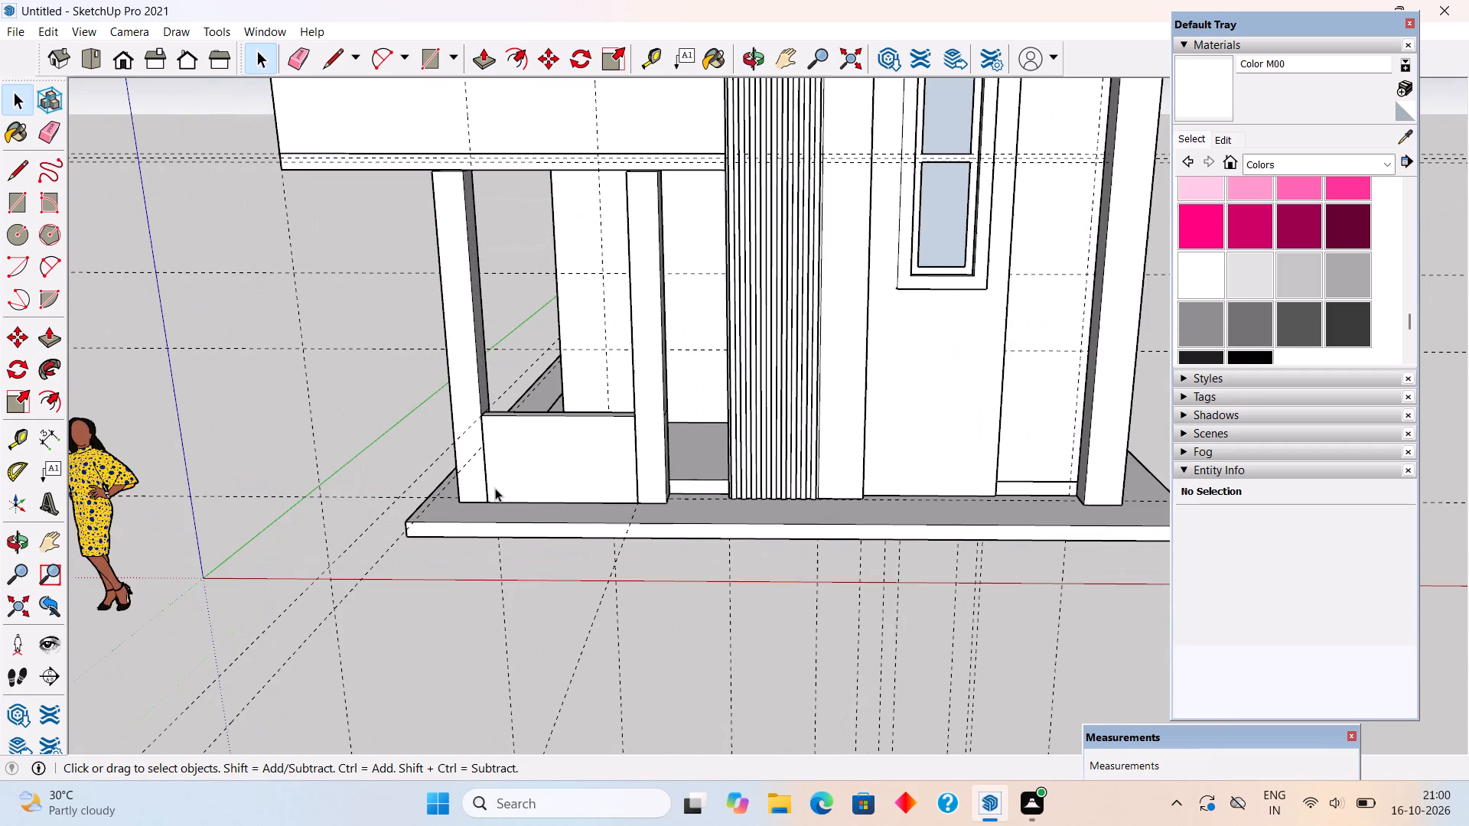
pyautogui.scroll(1, 495, 488)
pyautogui.tripleClick(495, 478)
pyautogui.rightClick(495, 478)
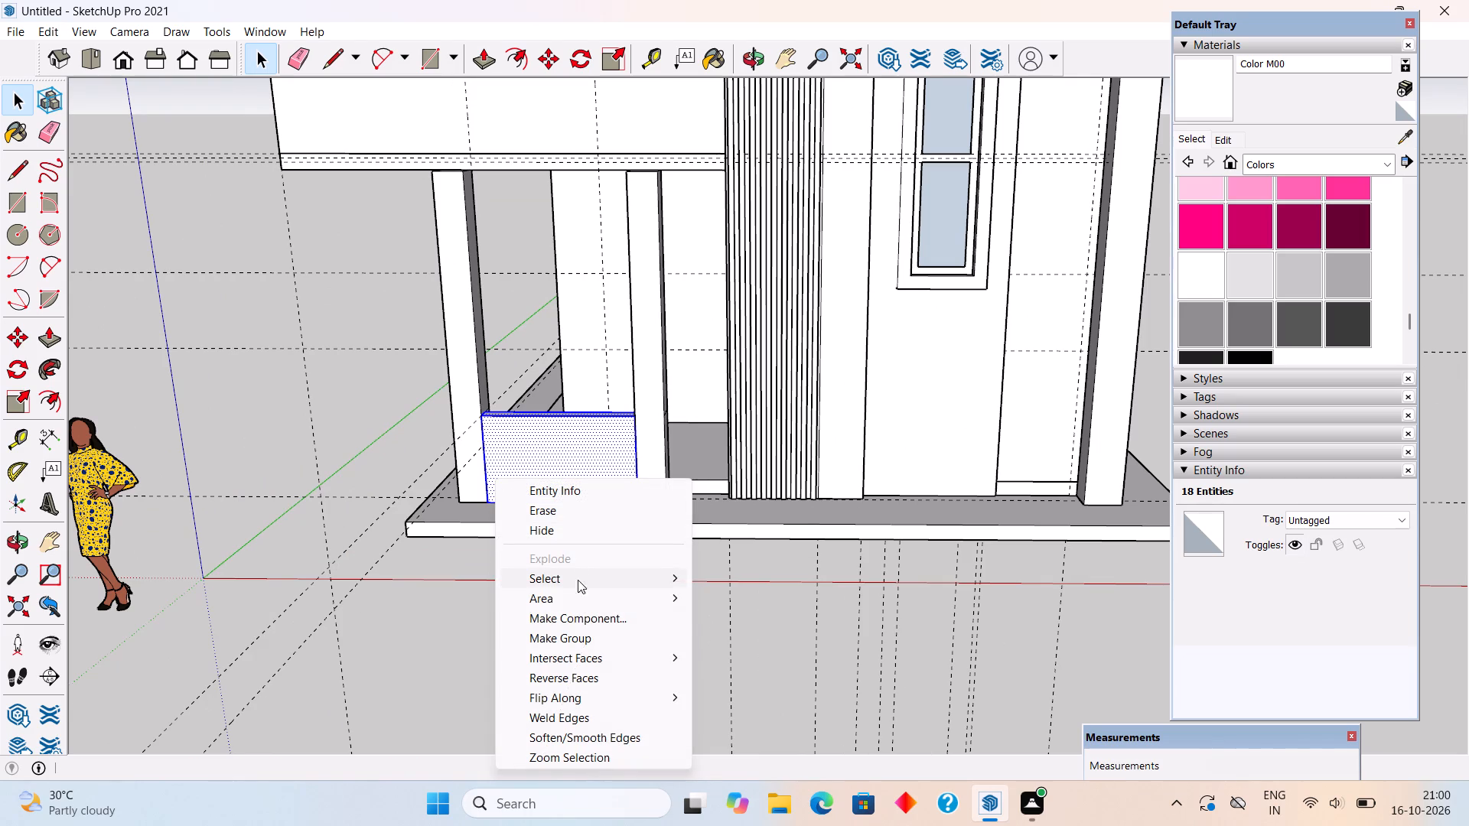
pyautogui.click(582, 643)
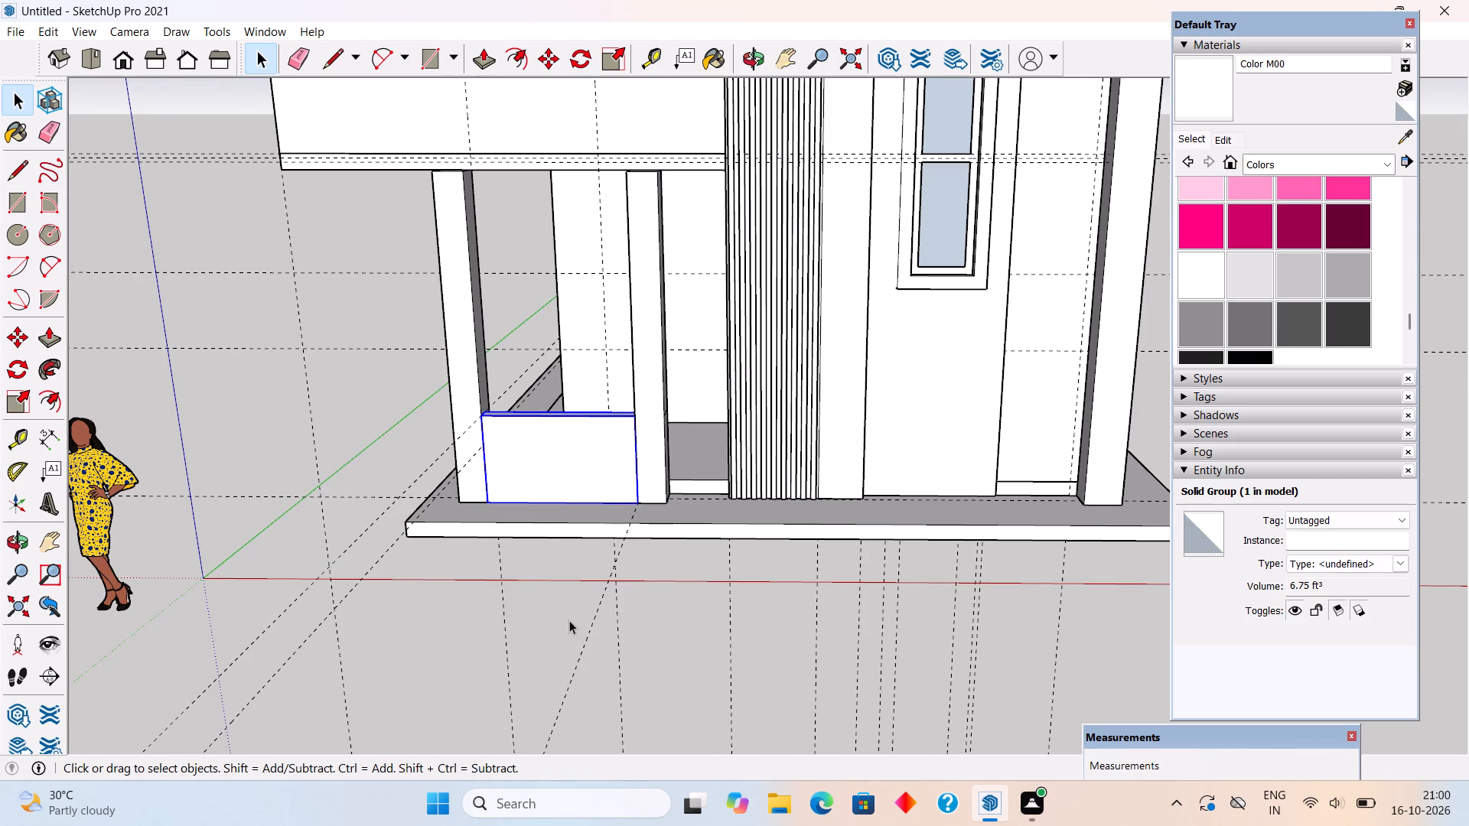
pyautogui.click(569, 620)
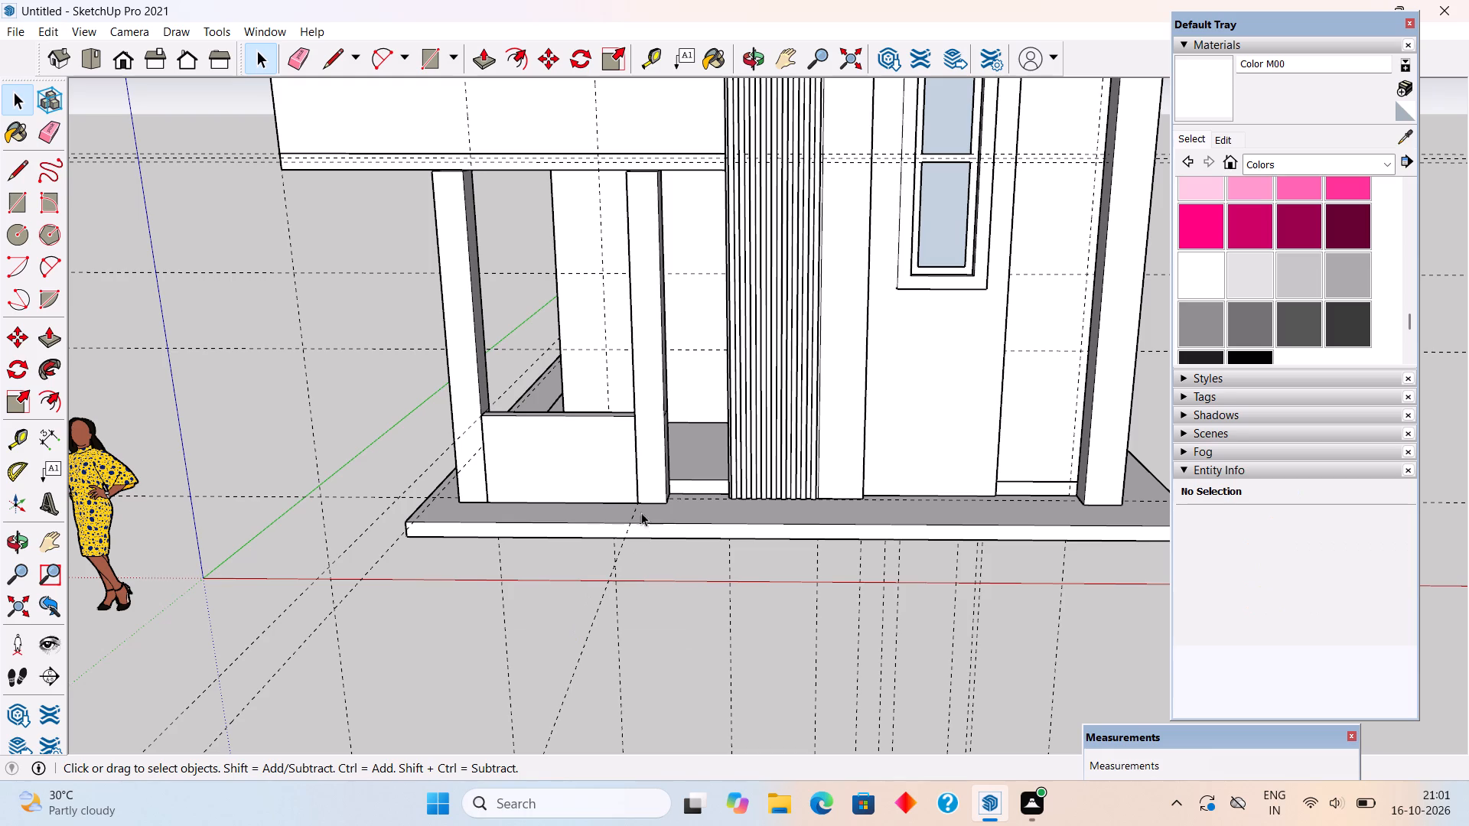
# Examine the low wall, the two columns and the terrace edge above them from several sides.
pyautogui.moveTo(670, 423); pyautogui.dragTo(690, 434, button='middle')
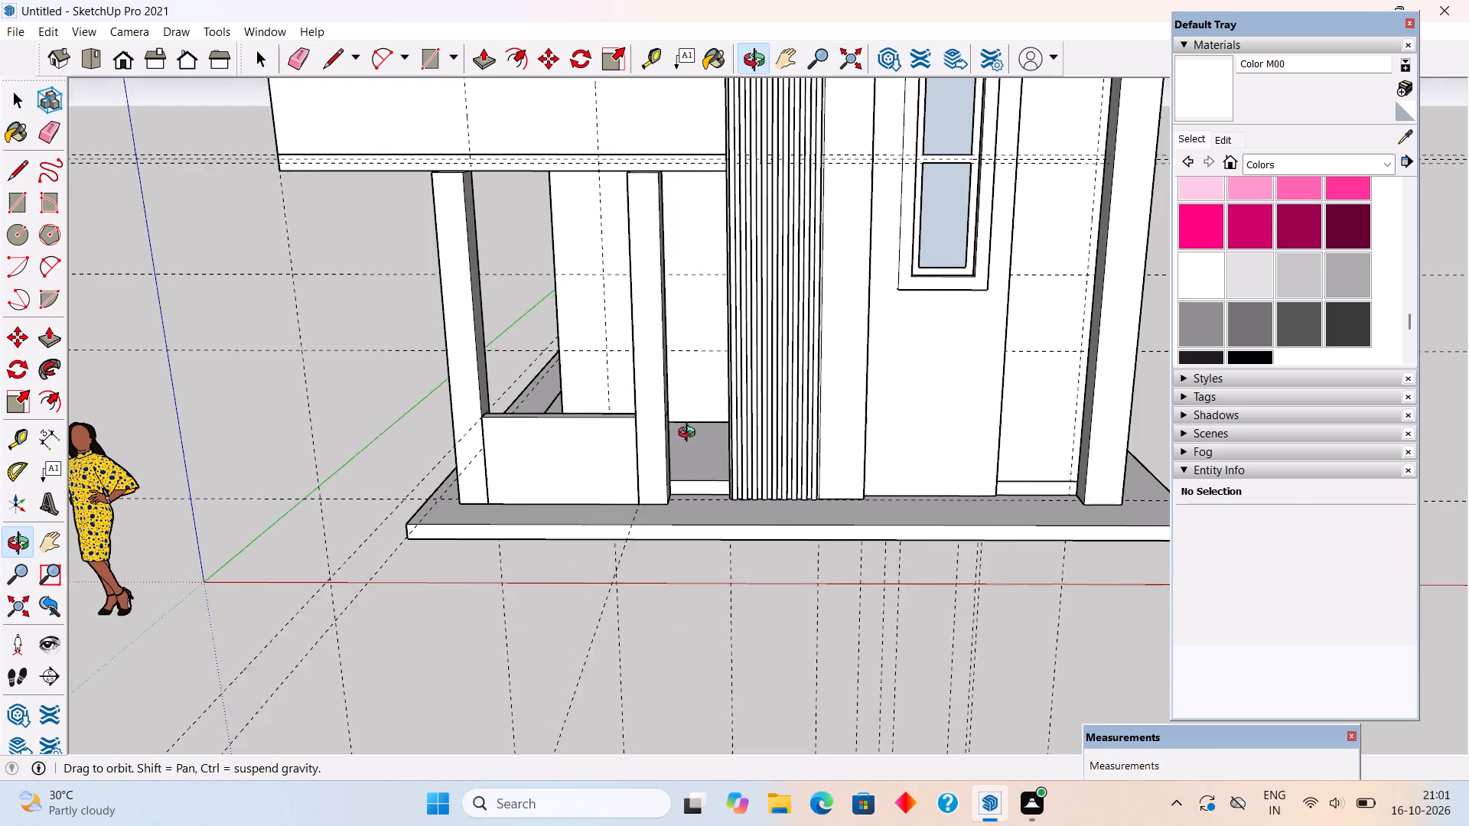
pyautogui.moveTo(690, 434); pyautogui.dragTo(752, 494, button='middle')
pyautogui.scroll(-2, 752, 494)
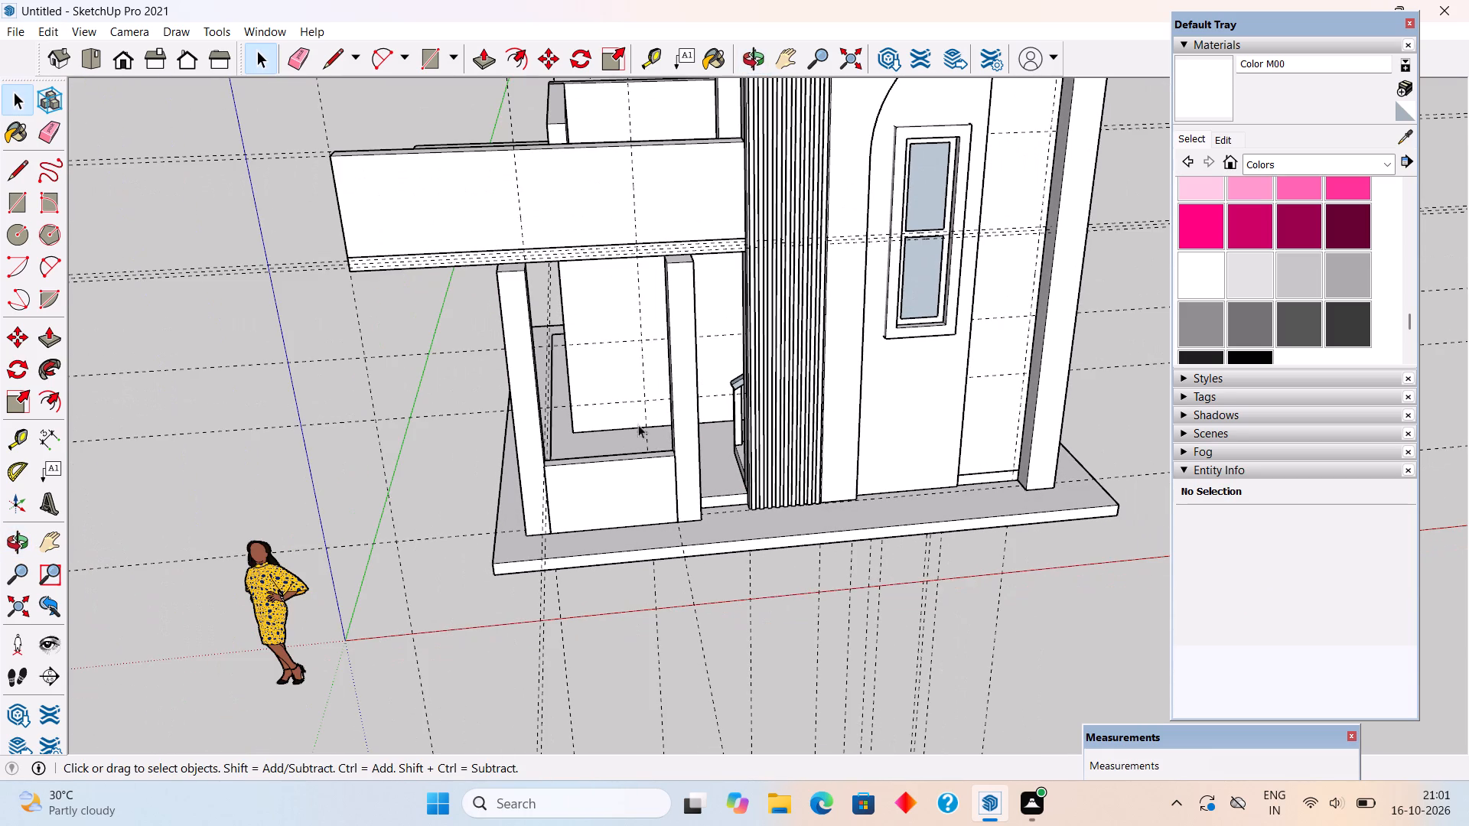
pyautogui.moveTo(553, 278); pyautogui.dragTo(428, 298, button='middle')
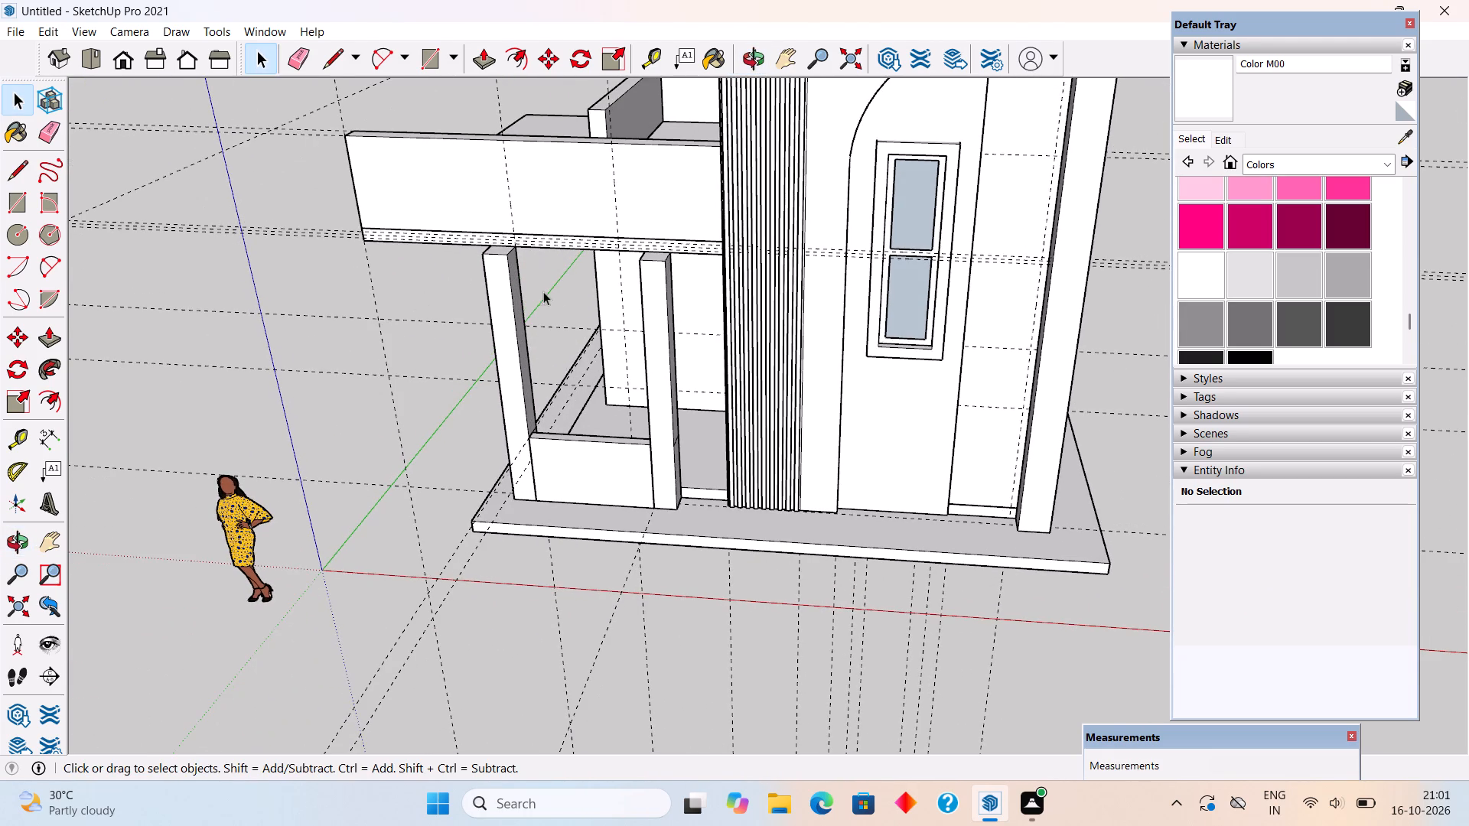
pyautogui.moveTo(603, 294); pyautogui.dragTo(495, 314, button='middle')
pyautogui.moveTo(504, 304); pyautogui.dragTo(525, 320, button='middle')
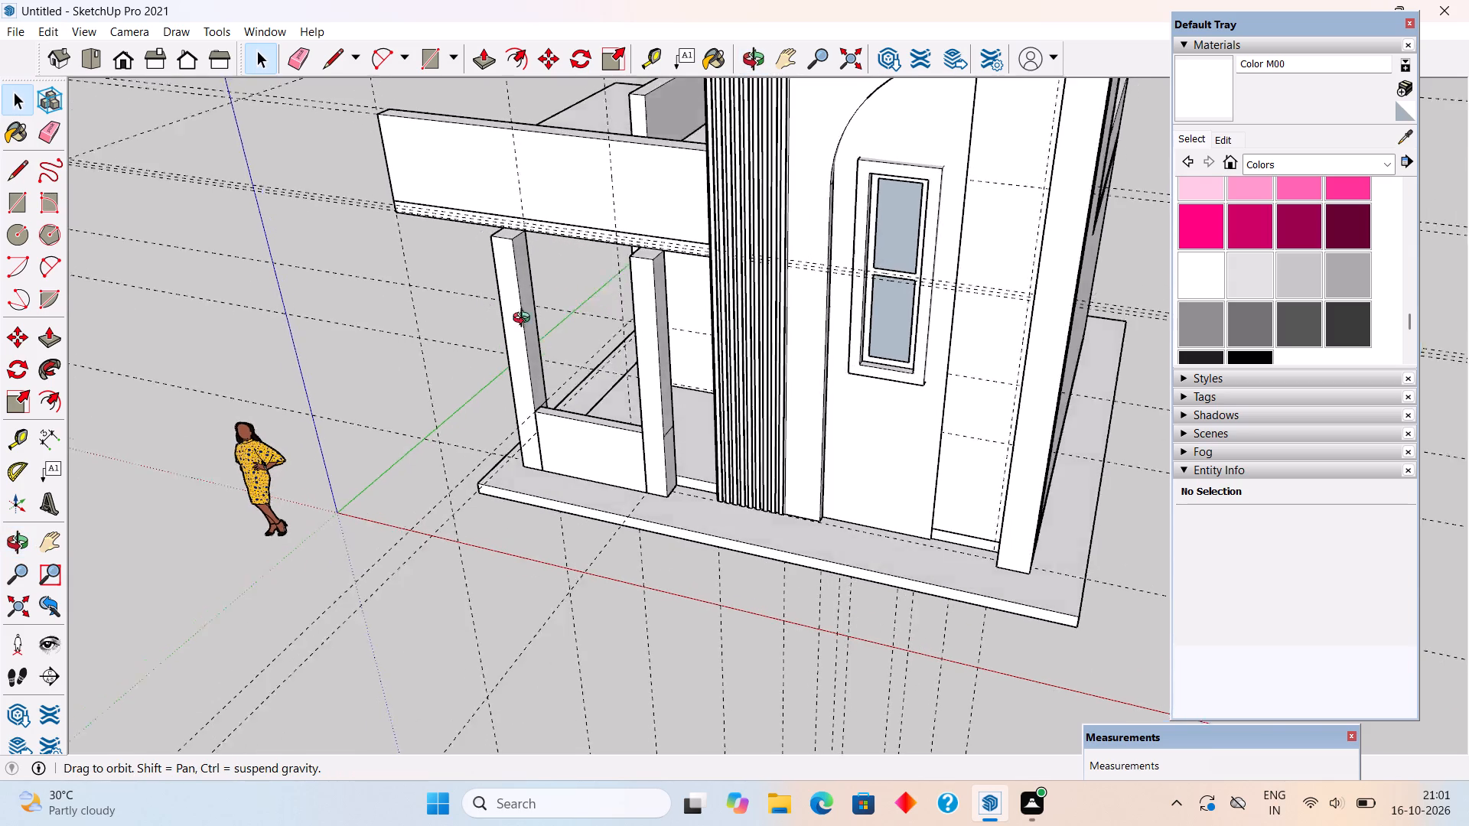
pyautogui.moveTo(525, 320); pyautogui.dragTo(787, 359, button='middle')
pyautogui.scroll(3, 548, 306)
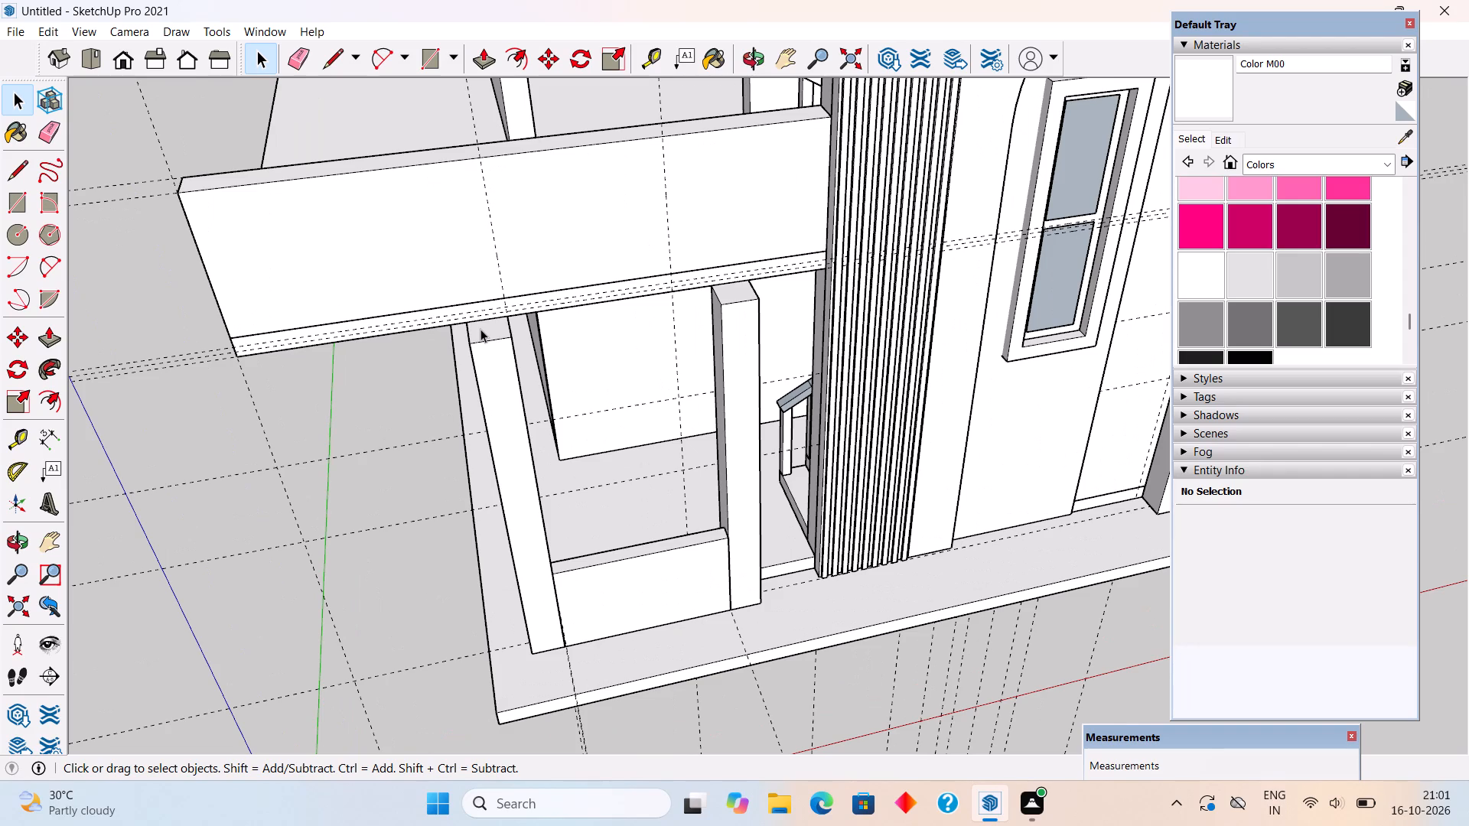
pyautogui.moveTo(480, 324); pyautogui.dragTo(458, 240, button='middle')
pyautogui.scroll(-2, 458, 240)
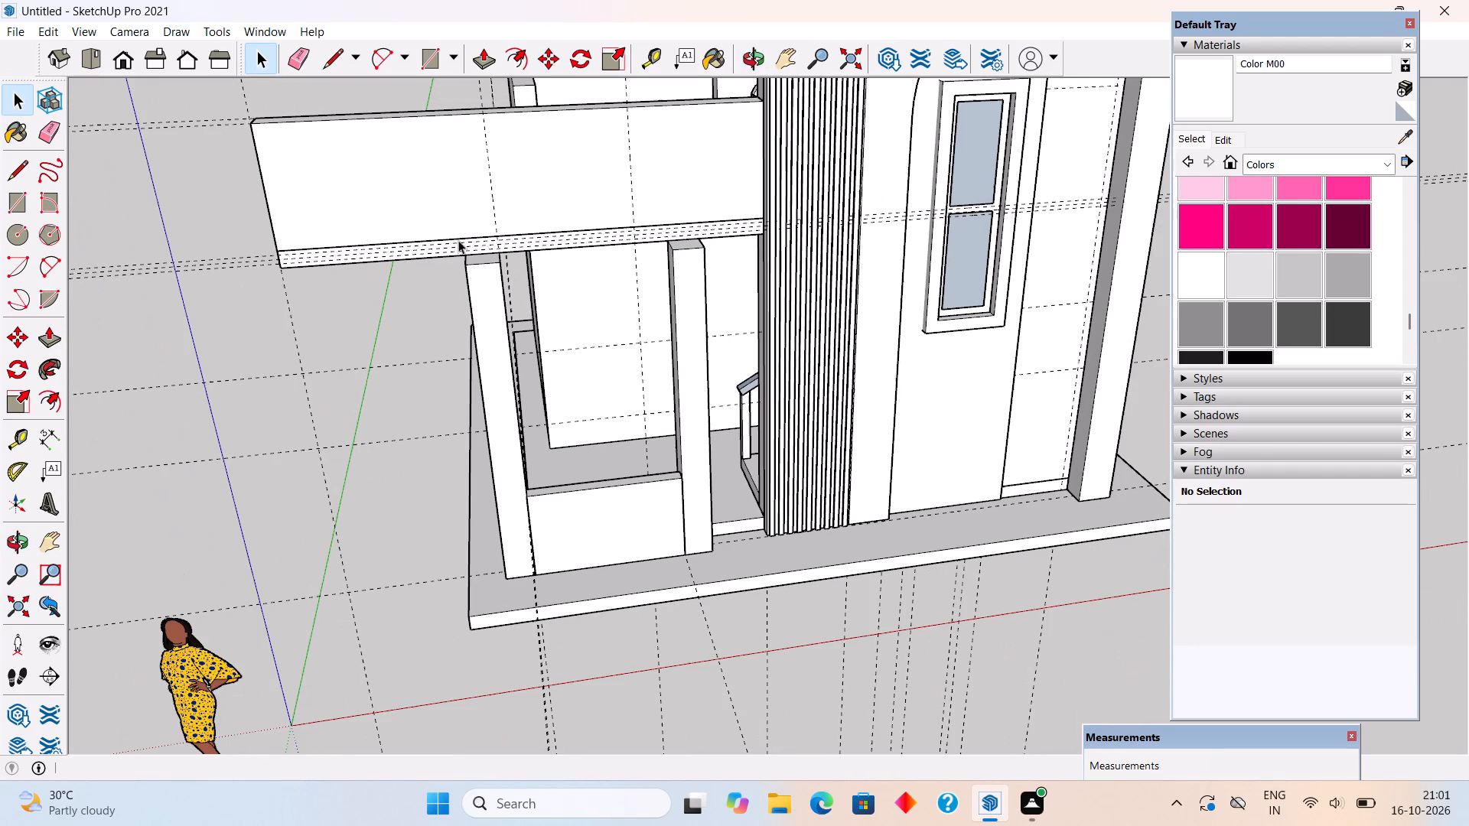
pyautogui.scroll(2, 464, 255)
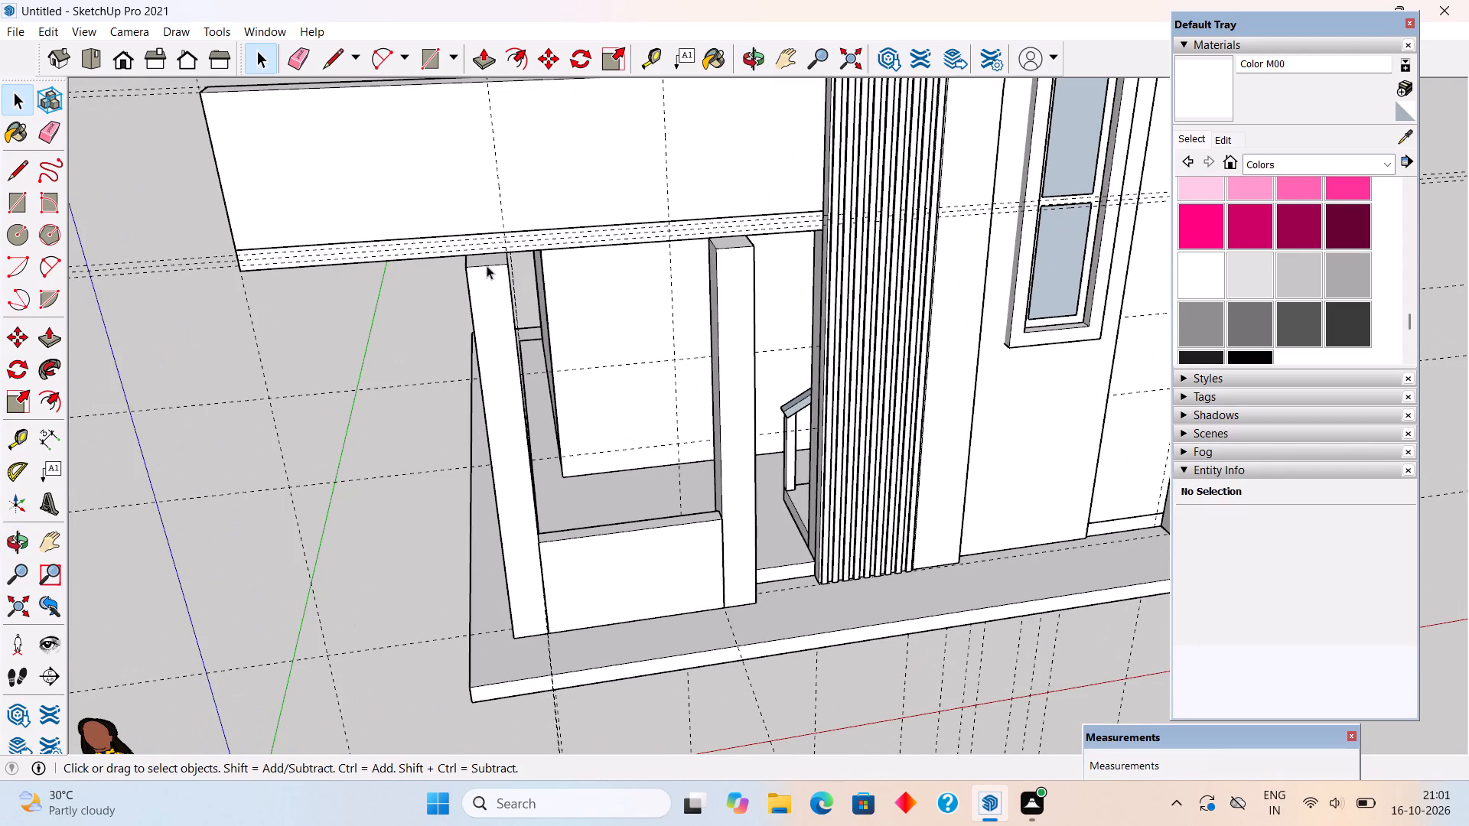
pyautogui.scroll(-3, 487, 265)
pyautogui.moveTo(485, 262); pyautogui.dragTo(483, 248, button='middle')
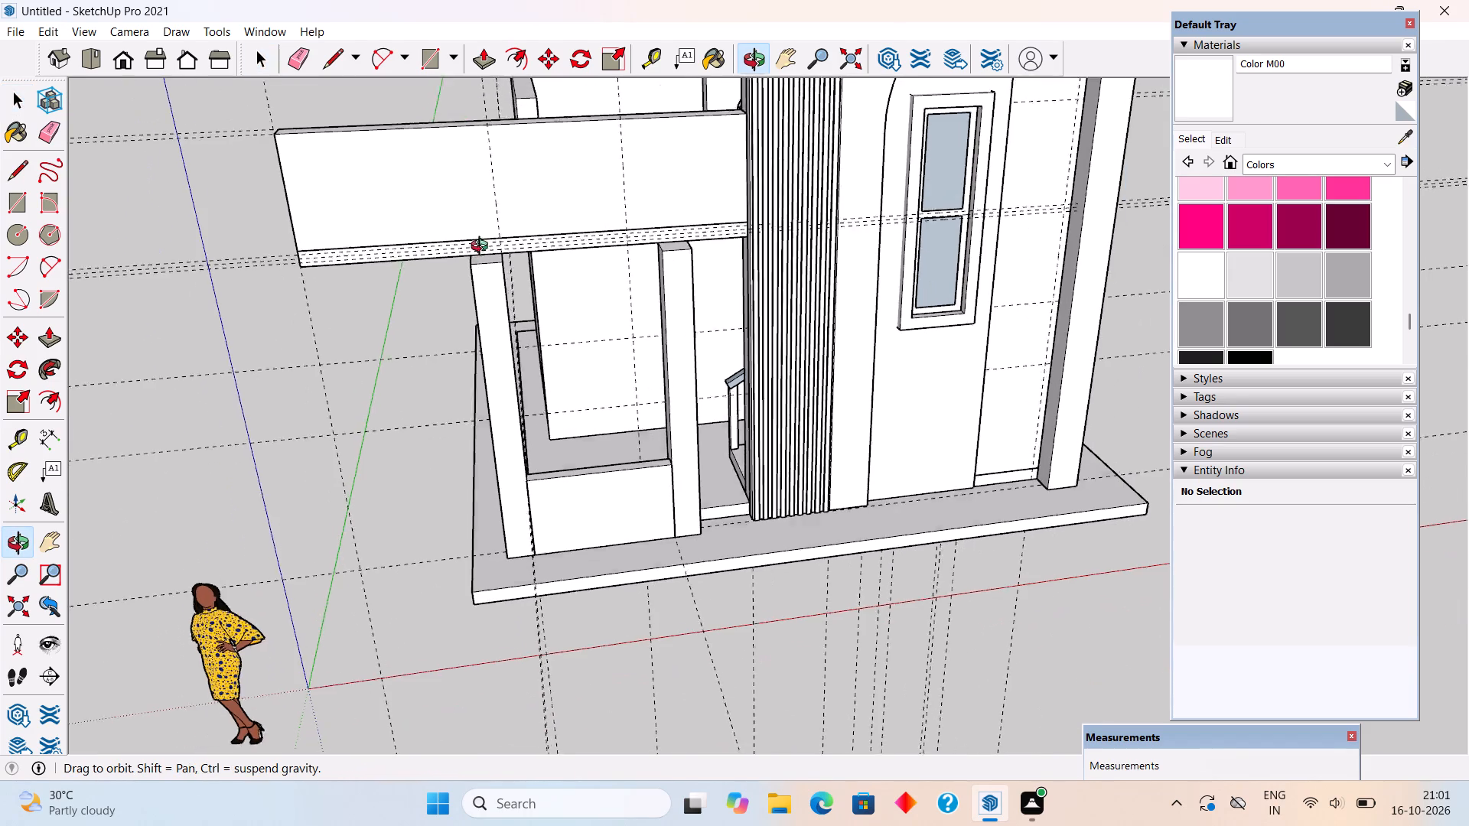
pyautogui.moveTo(483, 248); pyautogui.dragTo(774, 226, button='middle')
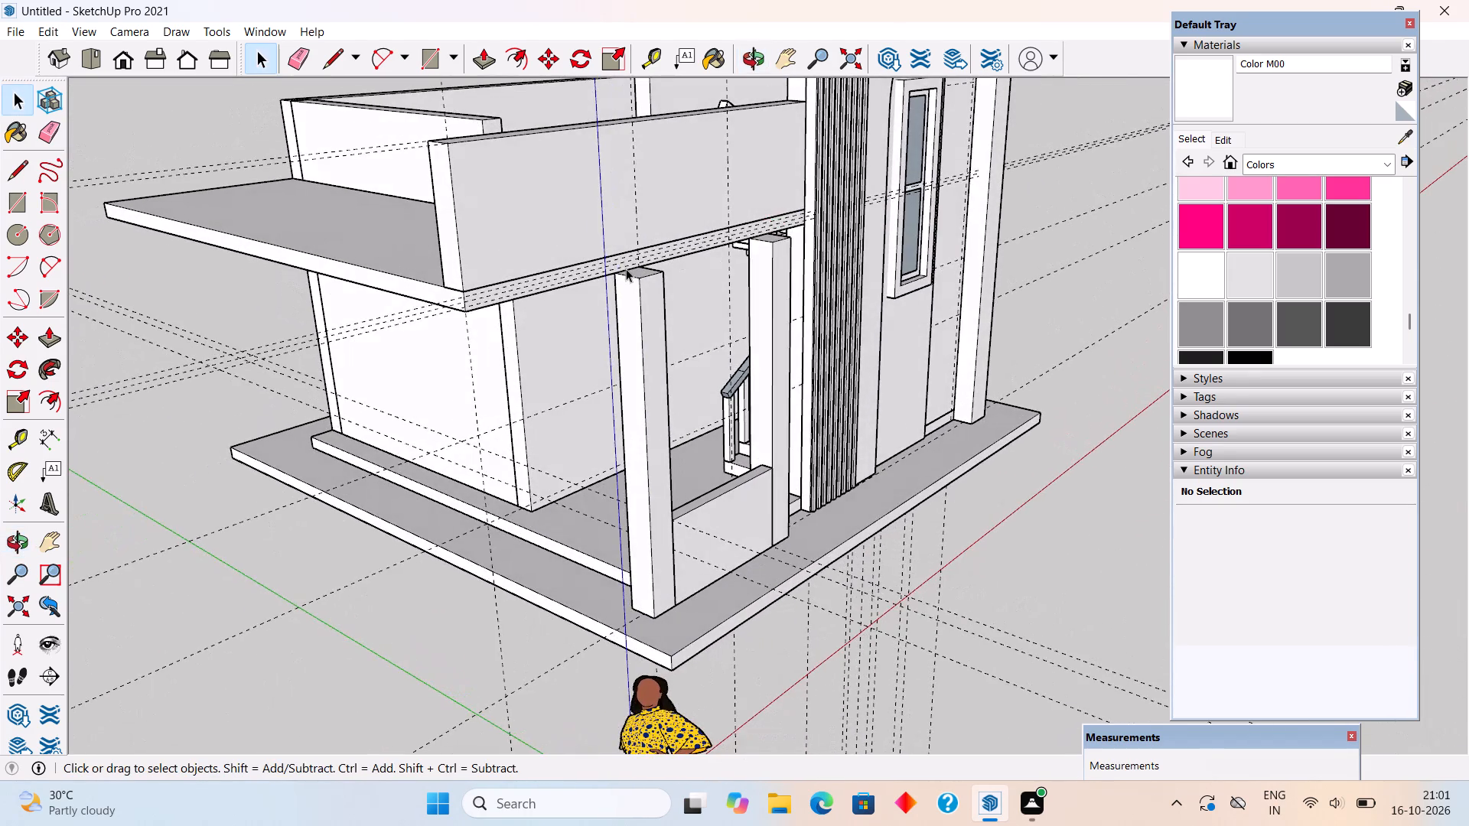
# Draw a rectangle about 6' 10 13/16" by 11 3/8" spanning the tops of both columns below the terrace edge.
pyautogui.scroll(4, 626, 268)
pyautogui.moveTo(626, 268); pyautogui.dragTo(643, 289, button='middle')
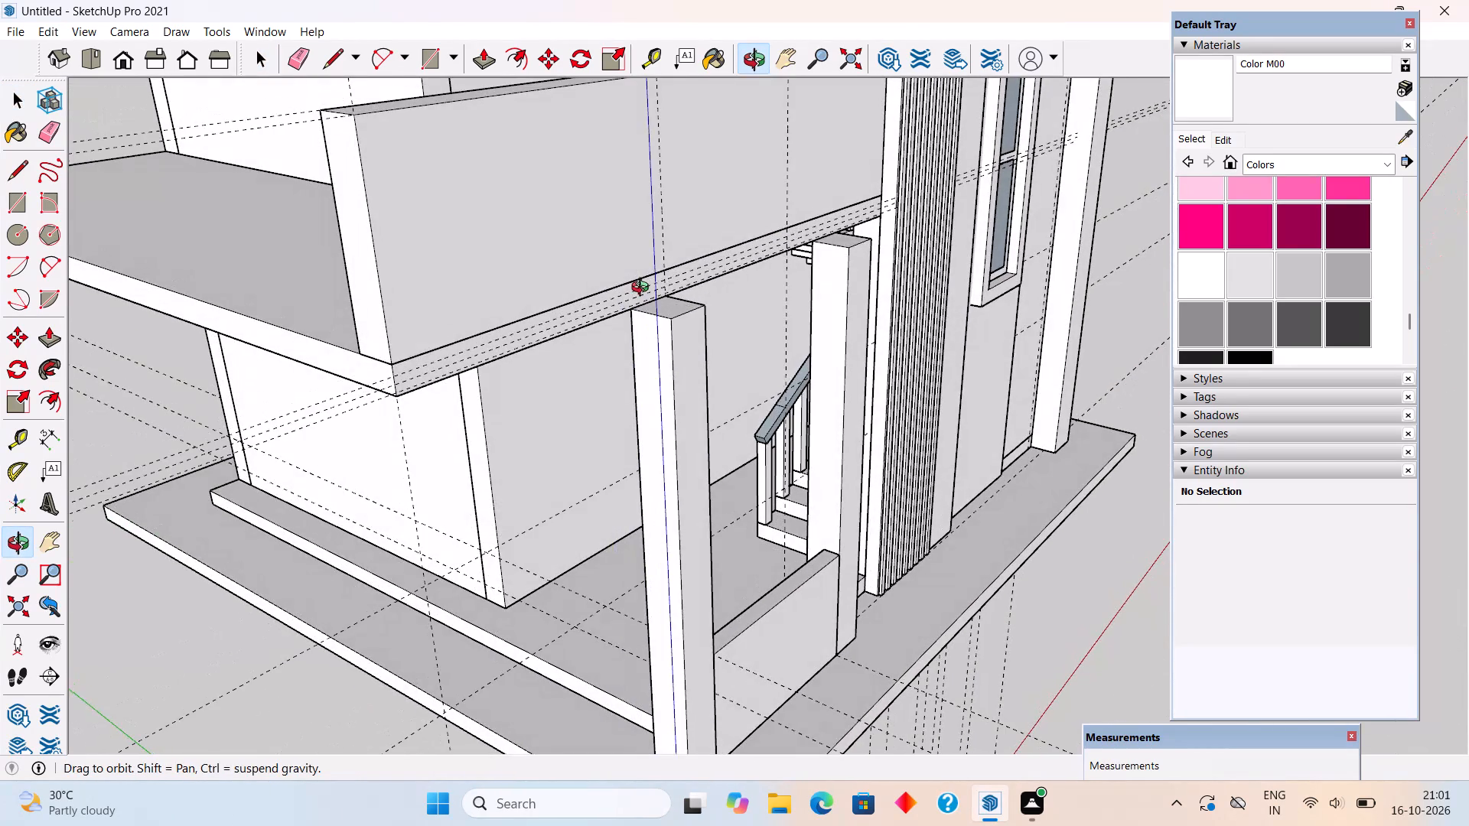
pyautogui.moveTo(643, 289); pyautogui.dragTo(637, 314, button='middle')
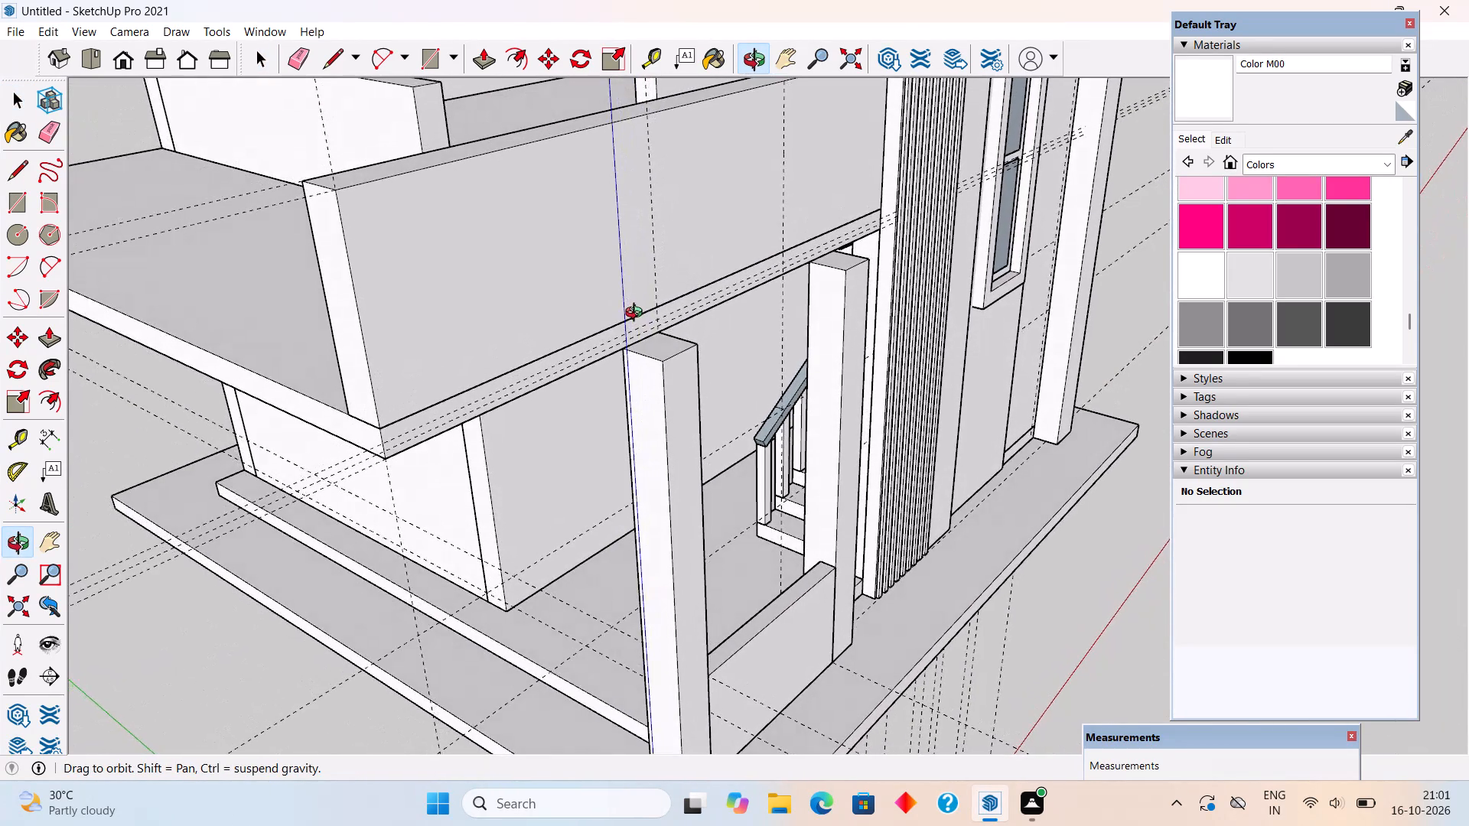
pyautogui.moveTo(637, 314); pyautogui.dragTo(631, 342, button='middle')
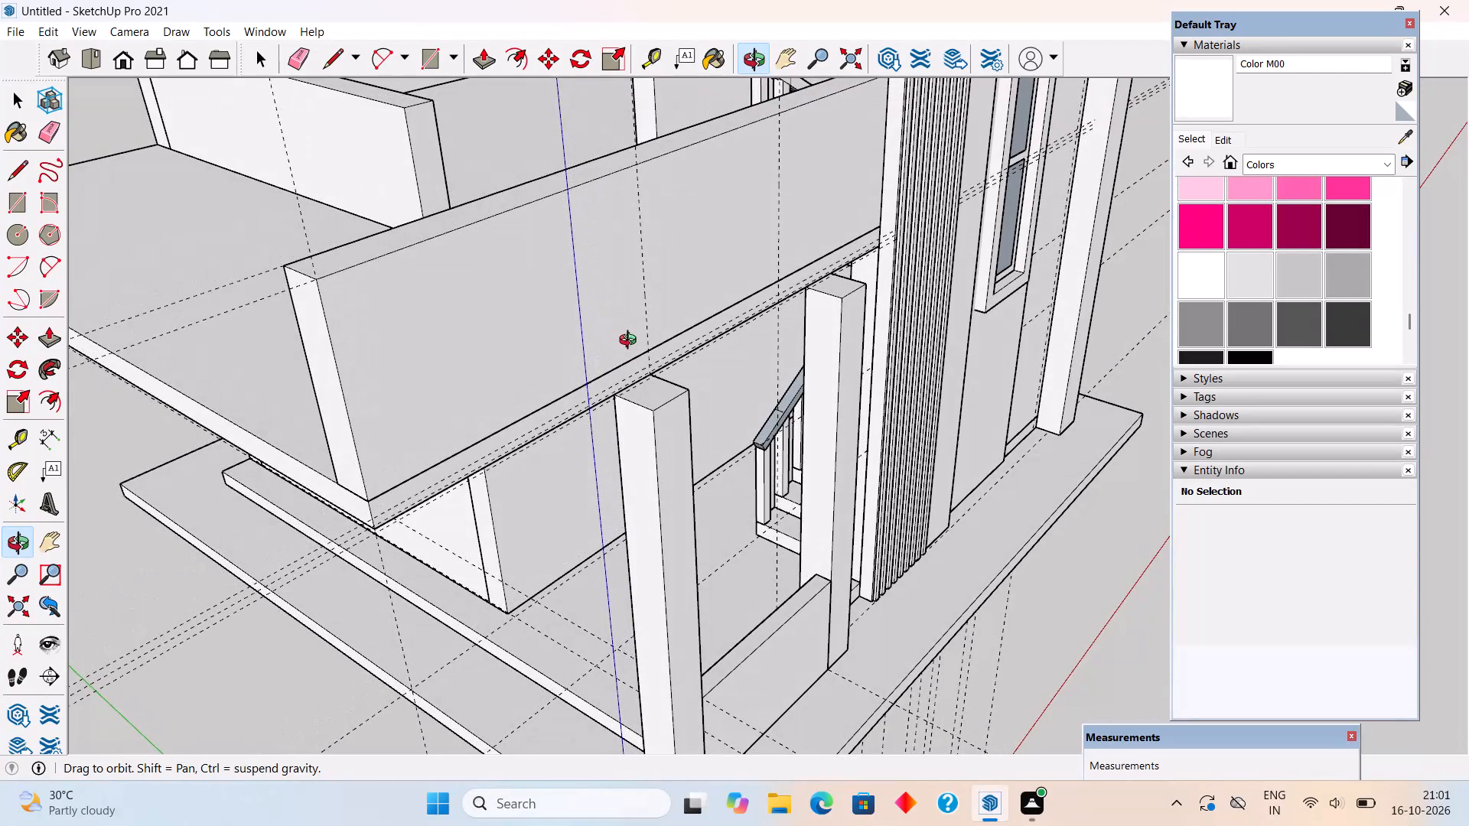
pyautogui.moveTo(631, 342); pyautogui.dragTo(553, 325, button='middle')
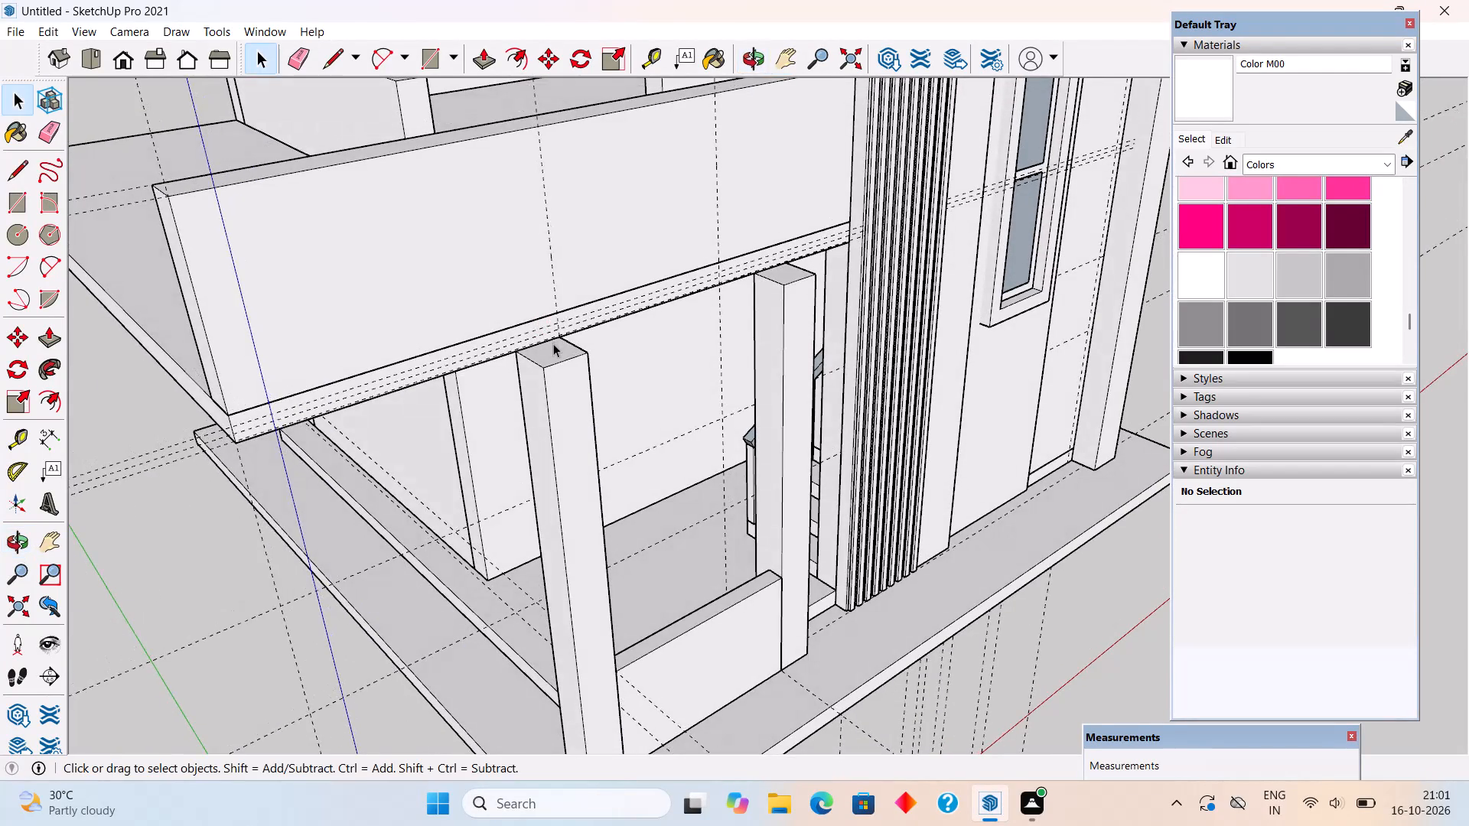
pyautogui.scroll(-1, 553, 344)
pyautogui.press('r')
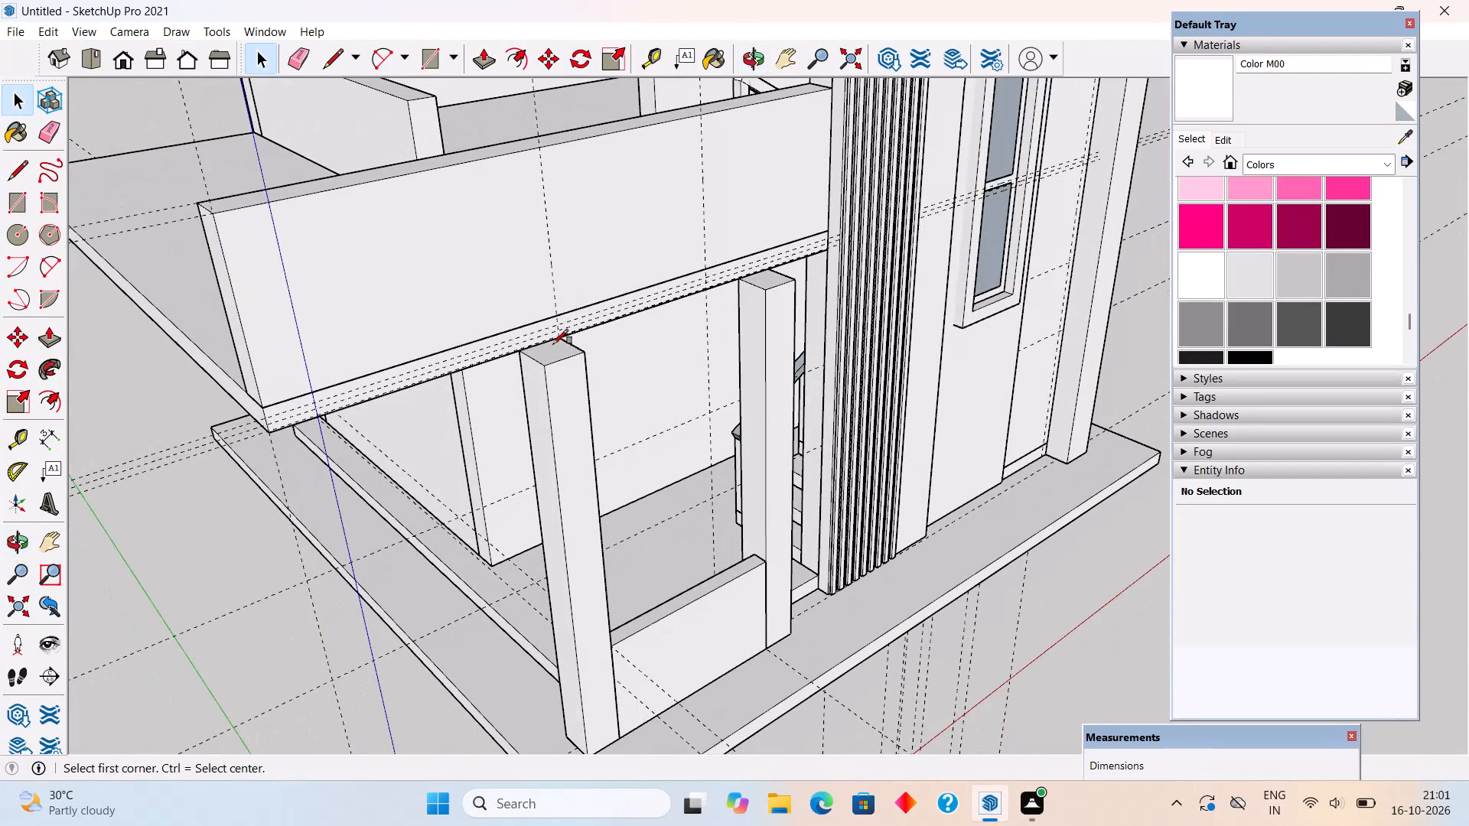
pyautogui.click(523, 345)
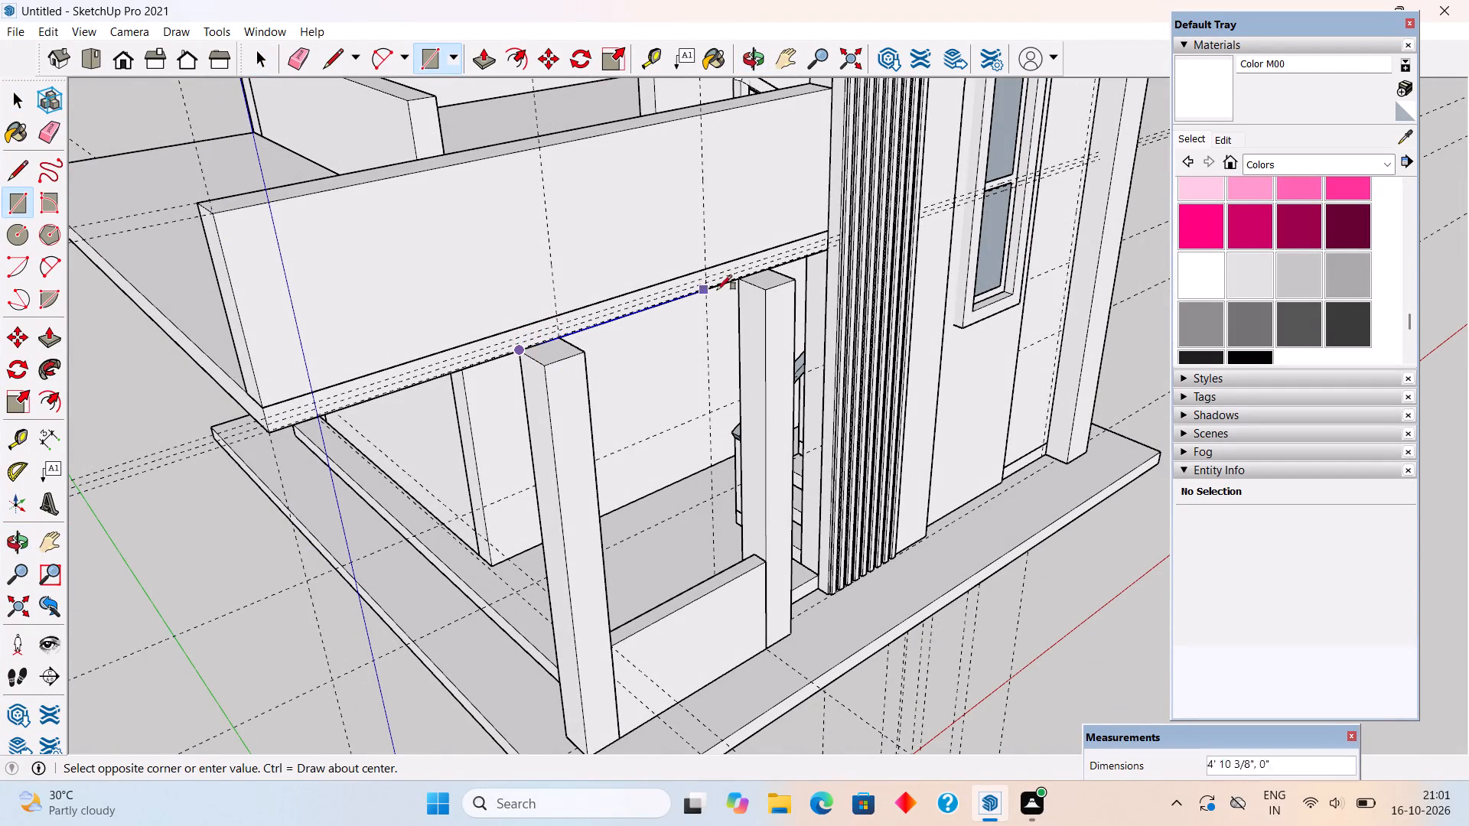
pyautogui.click(790, 283)
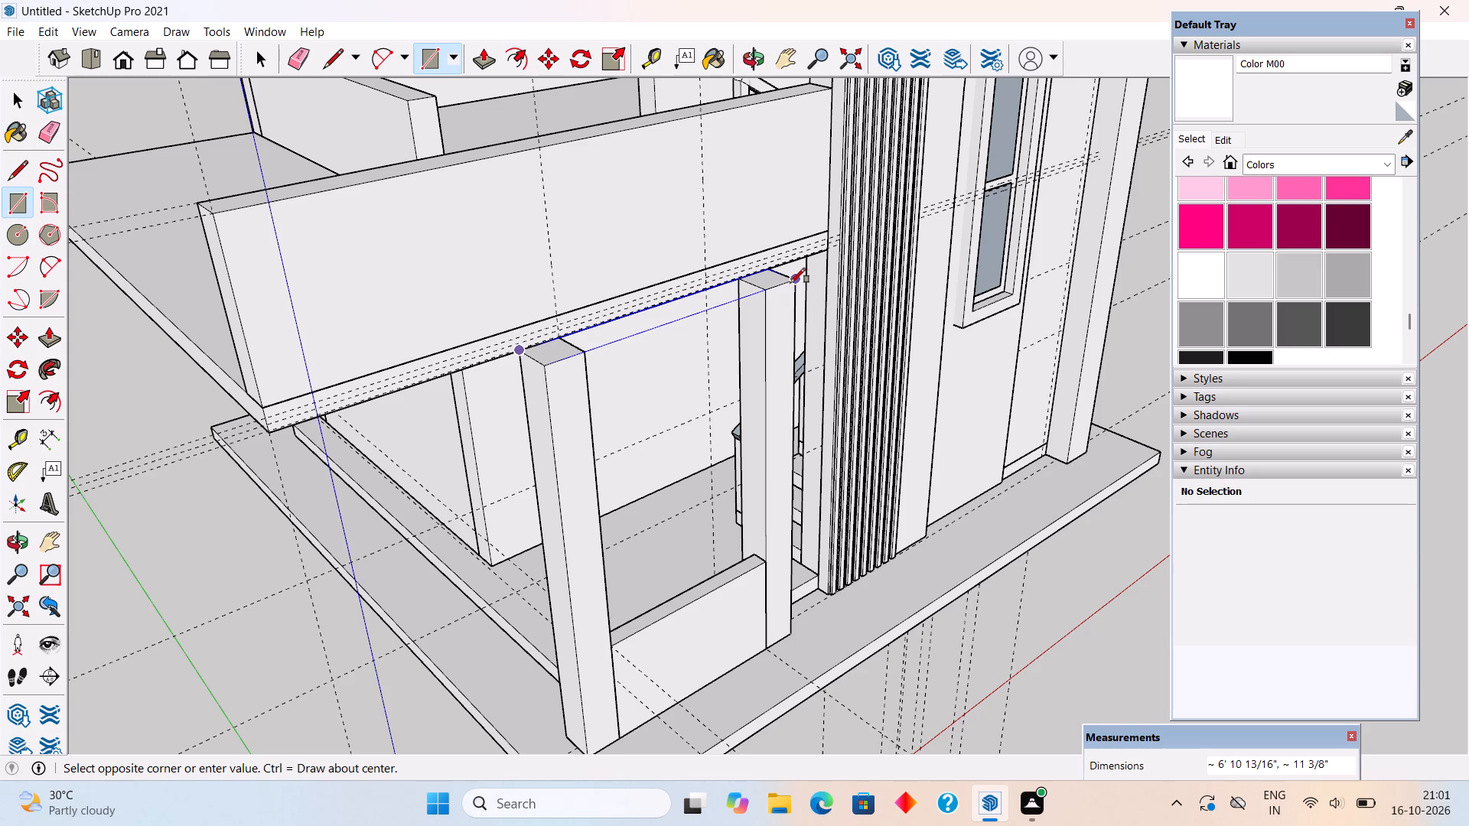
# Pull the rectangle on top of the two columns up 4" to form a beam.
pyautogui.press('space')
pyautogui.press('p')
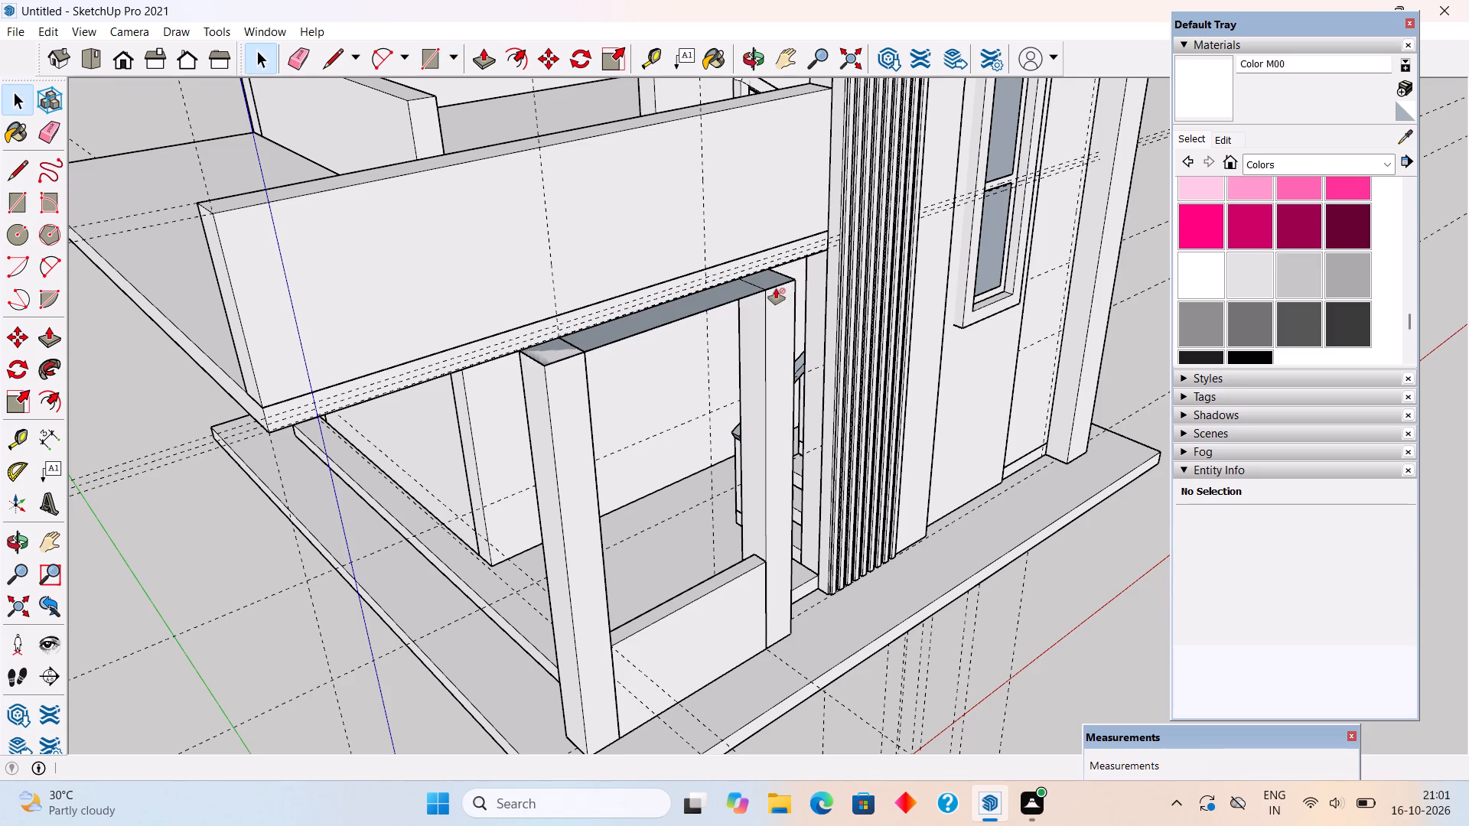
pyautogui.click(715, 294)
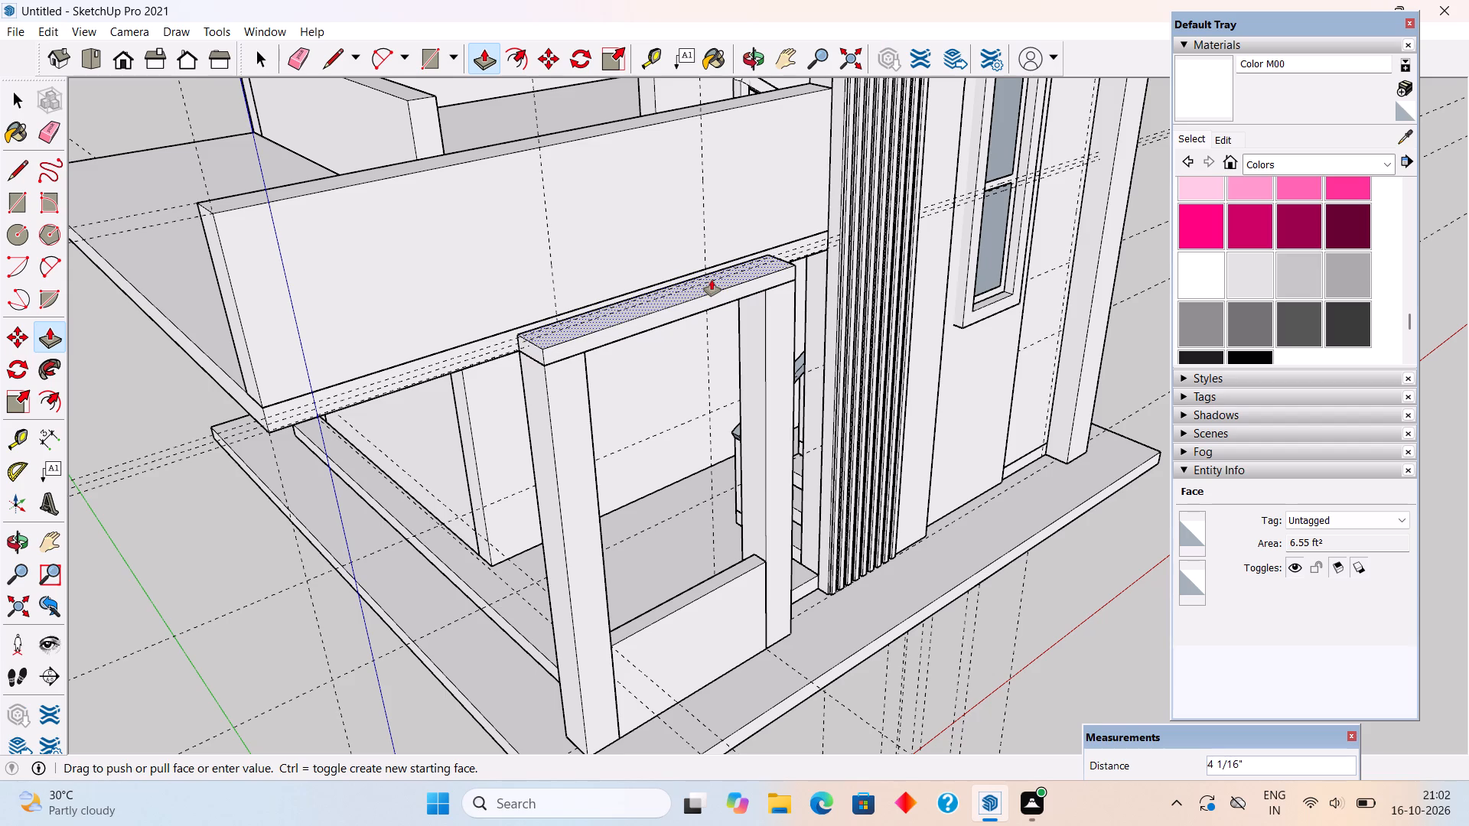
pyautogui.write('4"')
pyautogui.press('Return')
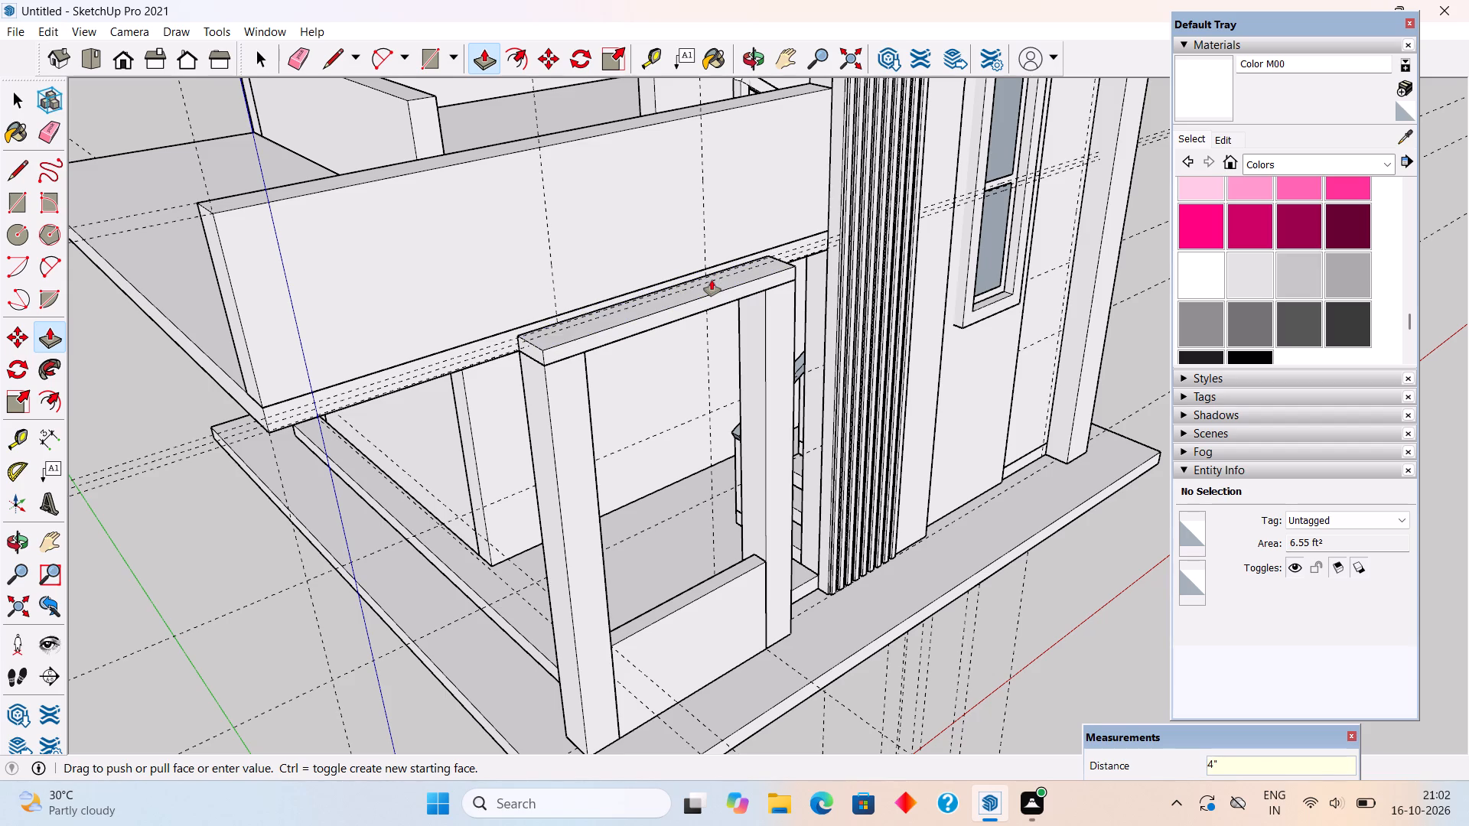
# Extend the beam's ends with Push/Pull, about 5' 5/8" to the terrace corner and about 2' 1 5/8" to the ribbed wall.
pyautogui.click(534, 354)
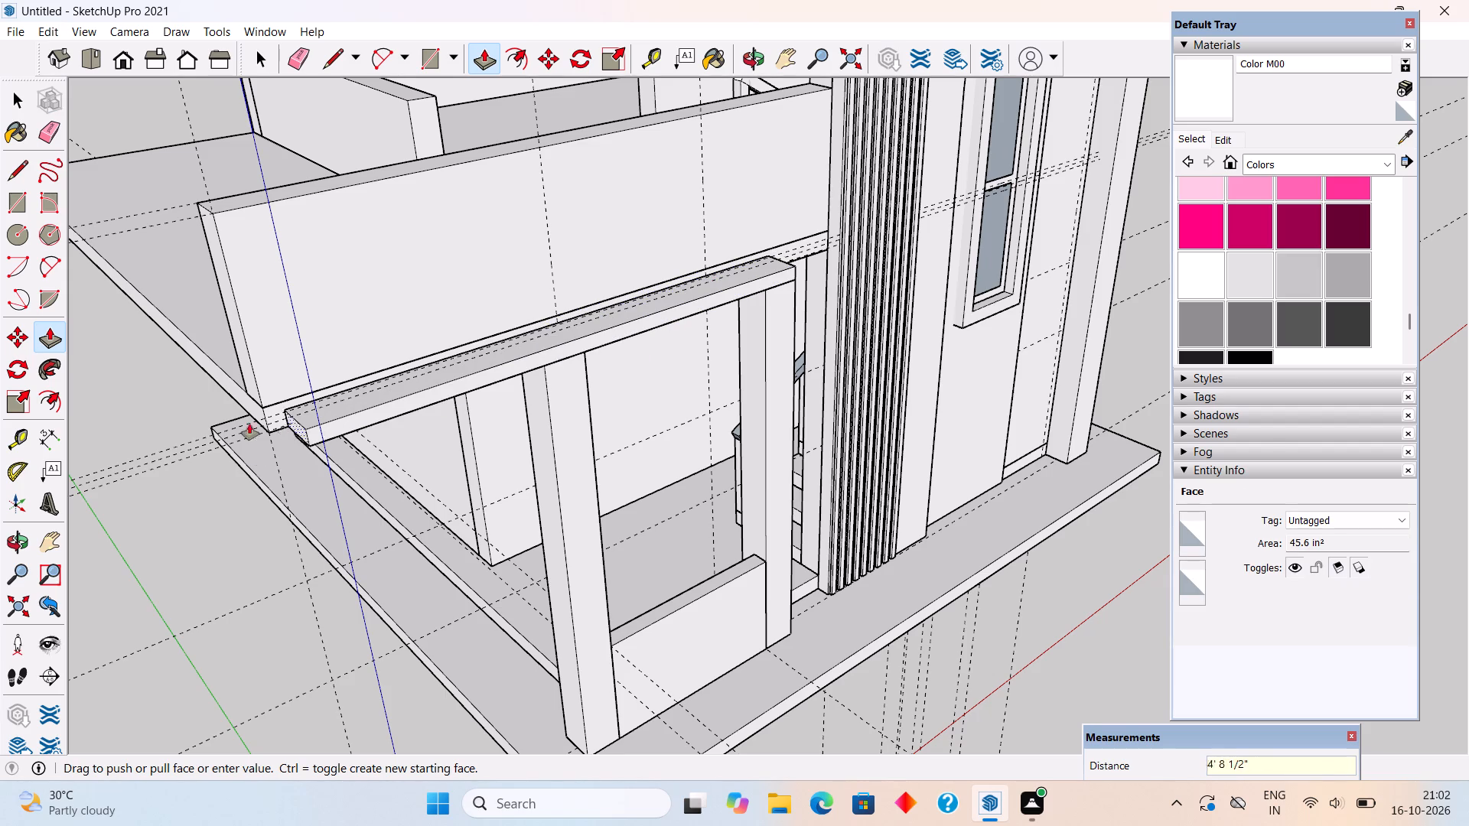
pyautogui.click(252, 377)
pyautogui.moveTo(699, 301); pyautogui.dragTo(267, 361, button='middle')
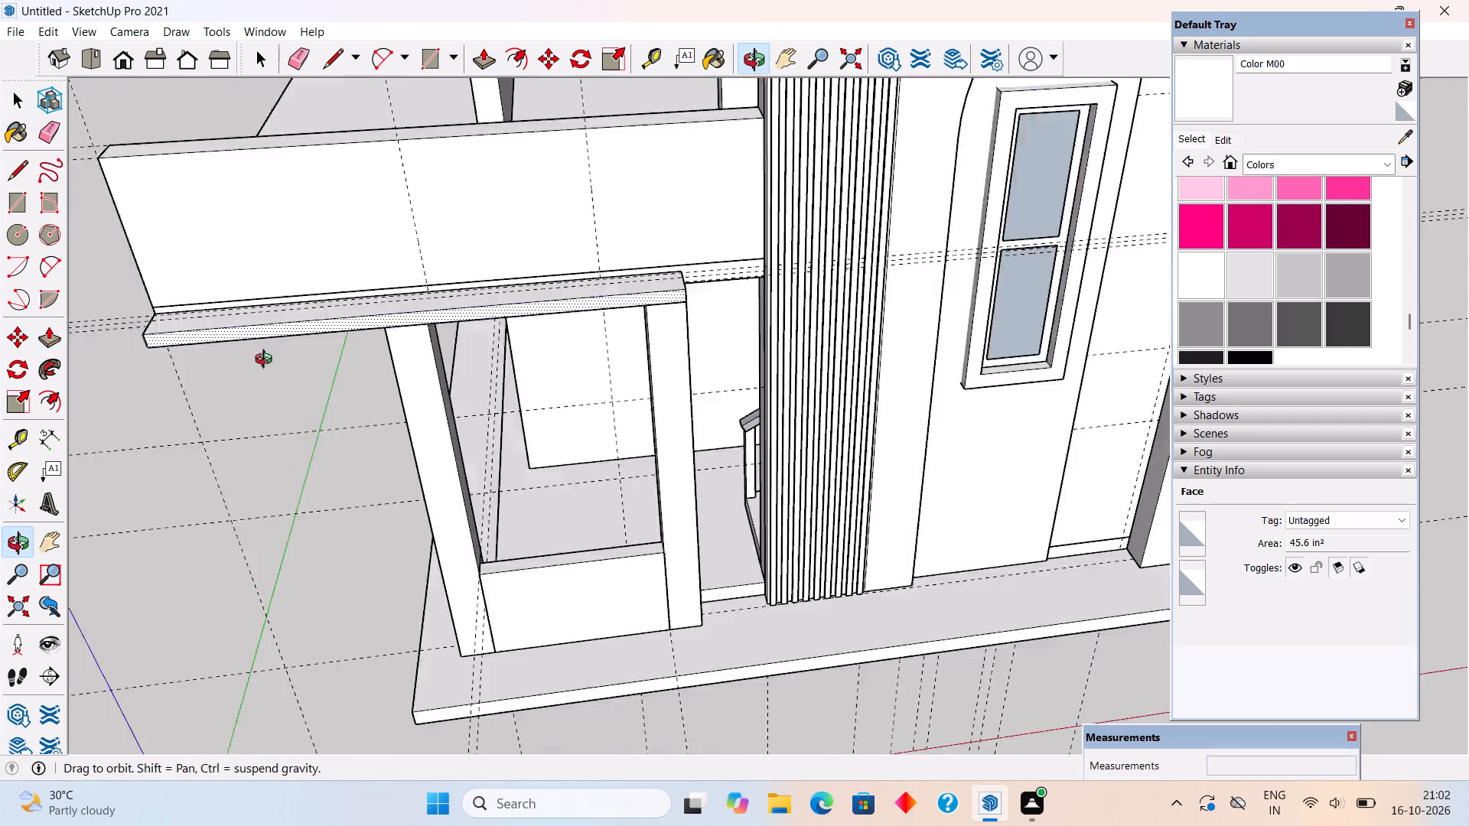
pyautogui.moveTo(267, 361); pyautogui.dragTo(0, 350, button='middle')
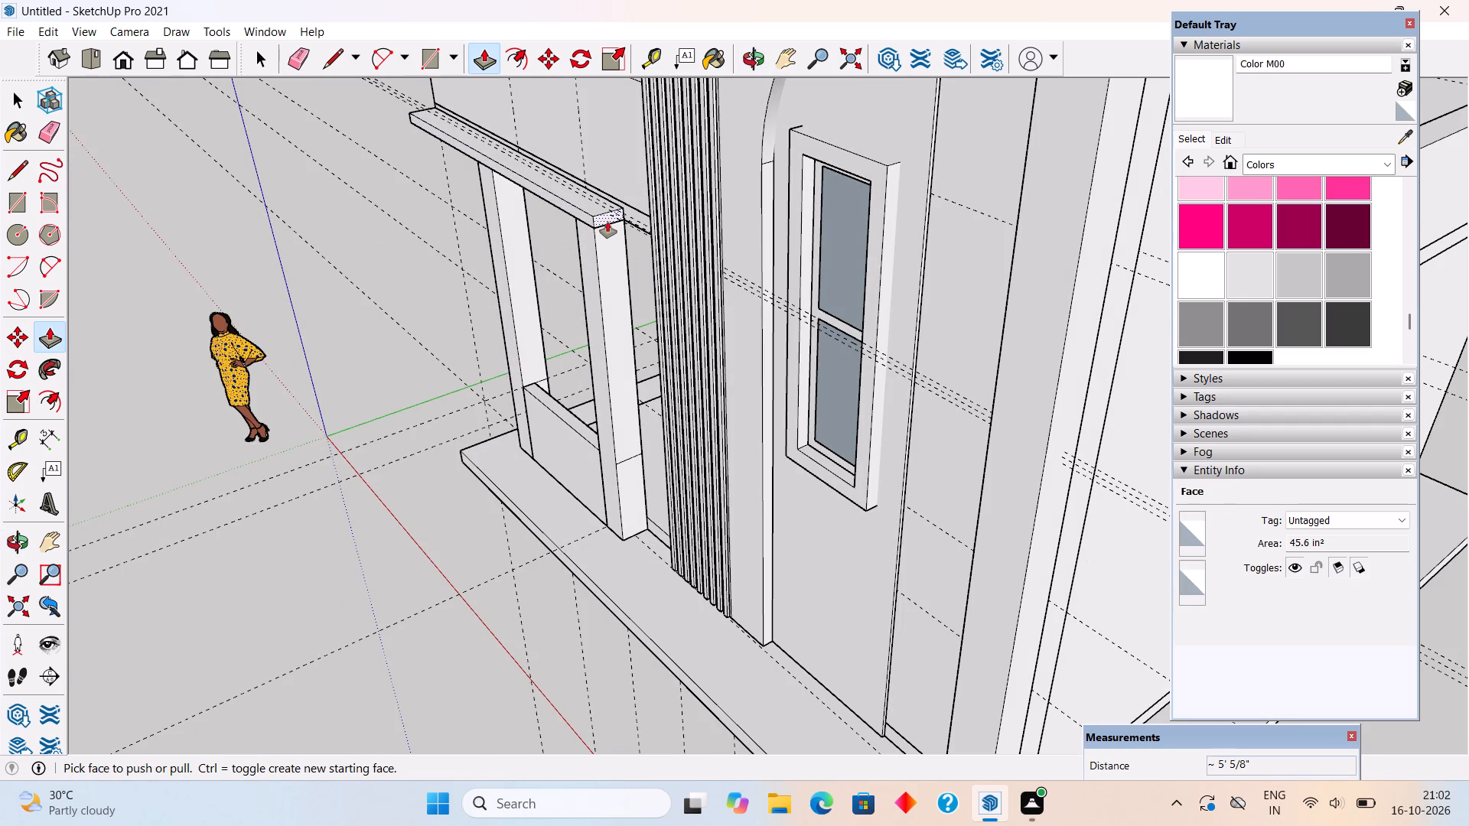
pyautogui.click(607, 222)
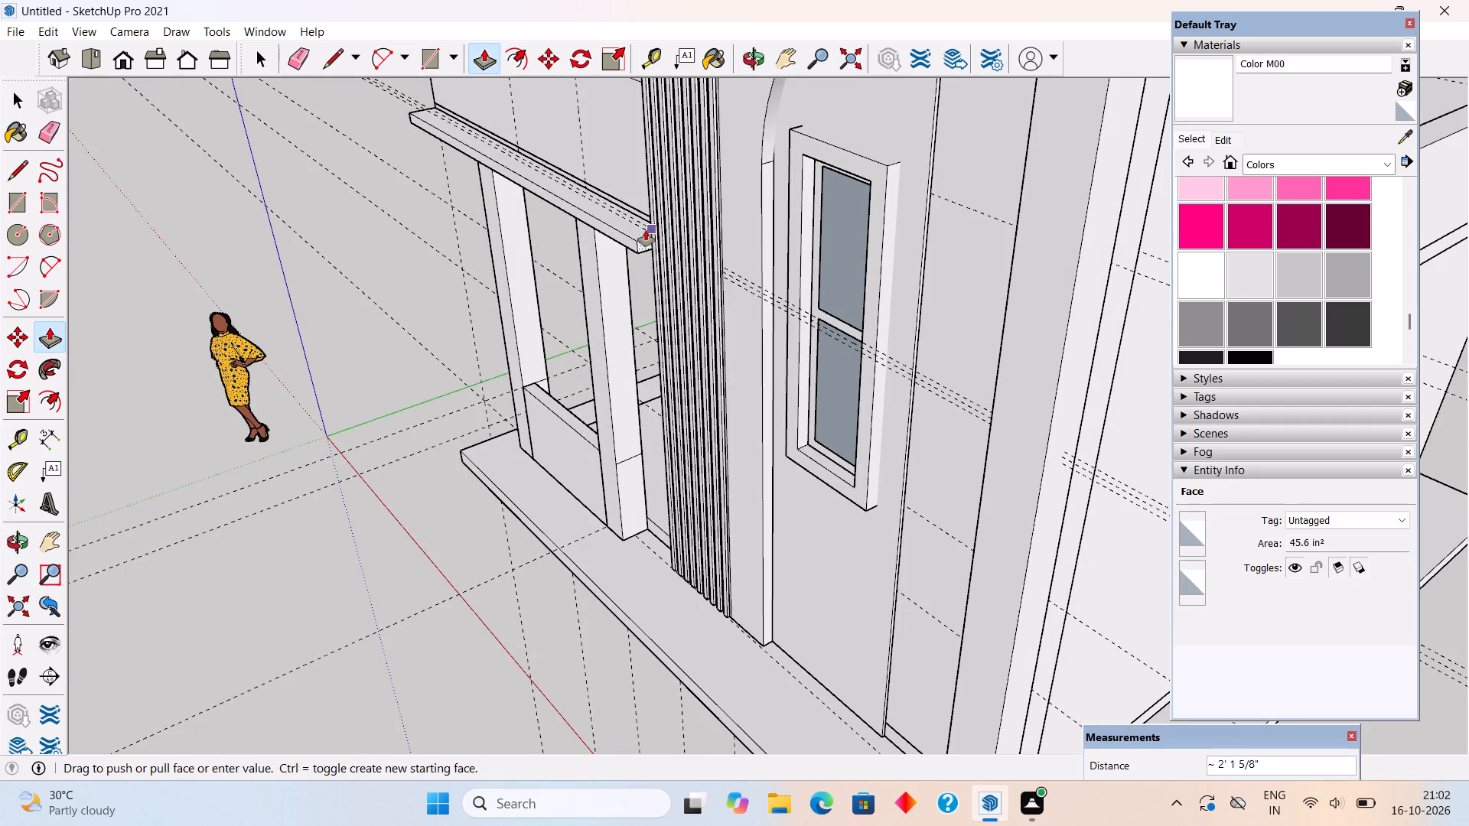
pyautogui.click(646, 230)
# Select all the connected geometry of the beam over the columns and make it a group.
pyautogui.press('space')
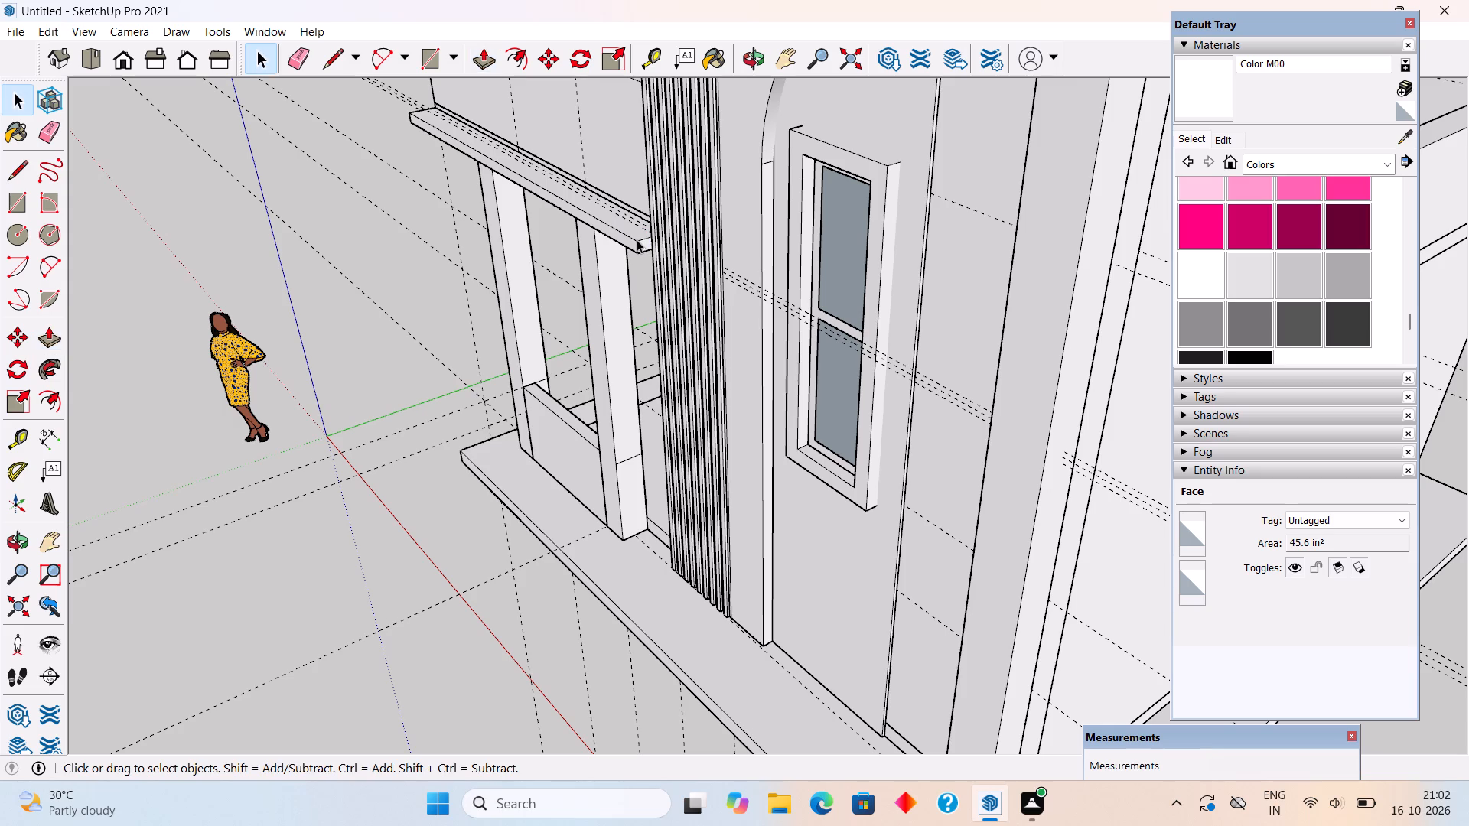
pyautogui.tripleClick(637, 239)
pyautogui.rightClick(637, 239)
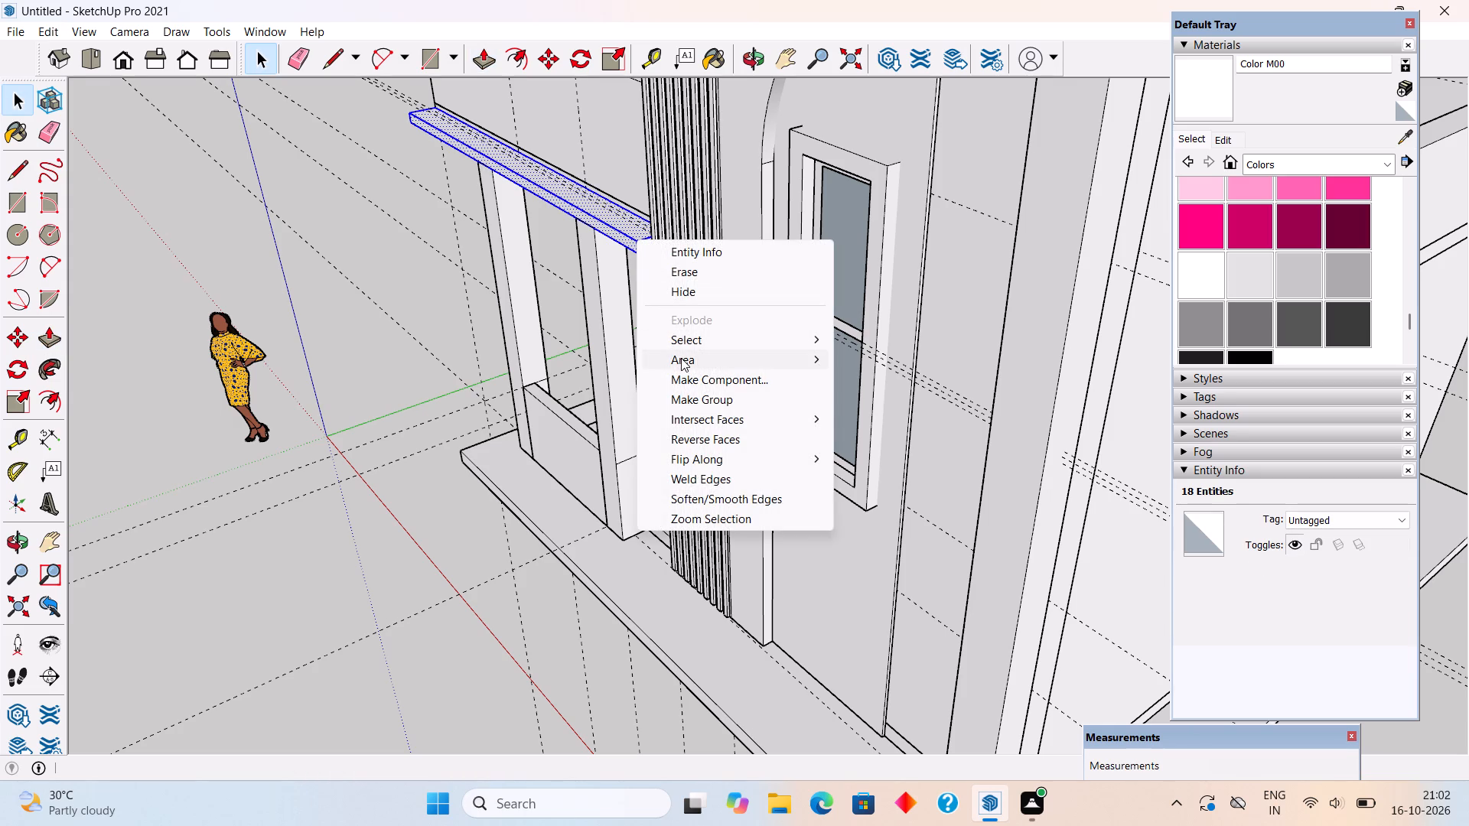
pyautogui.click(692, 396)
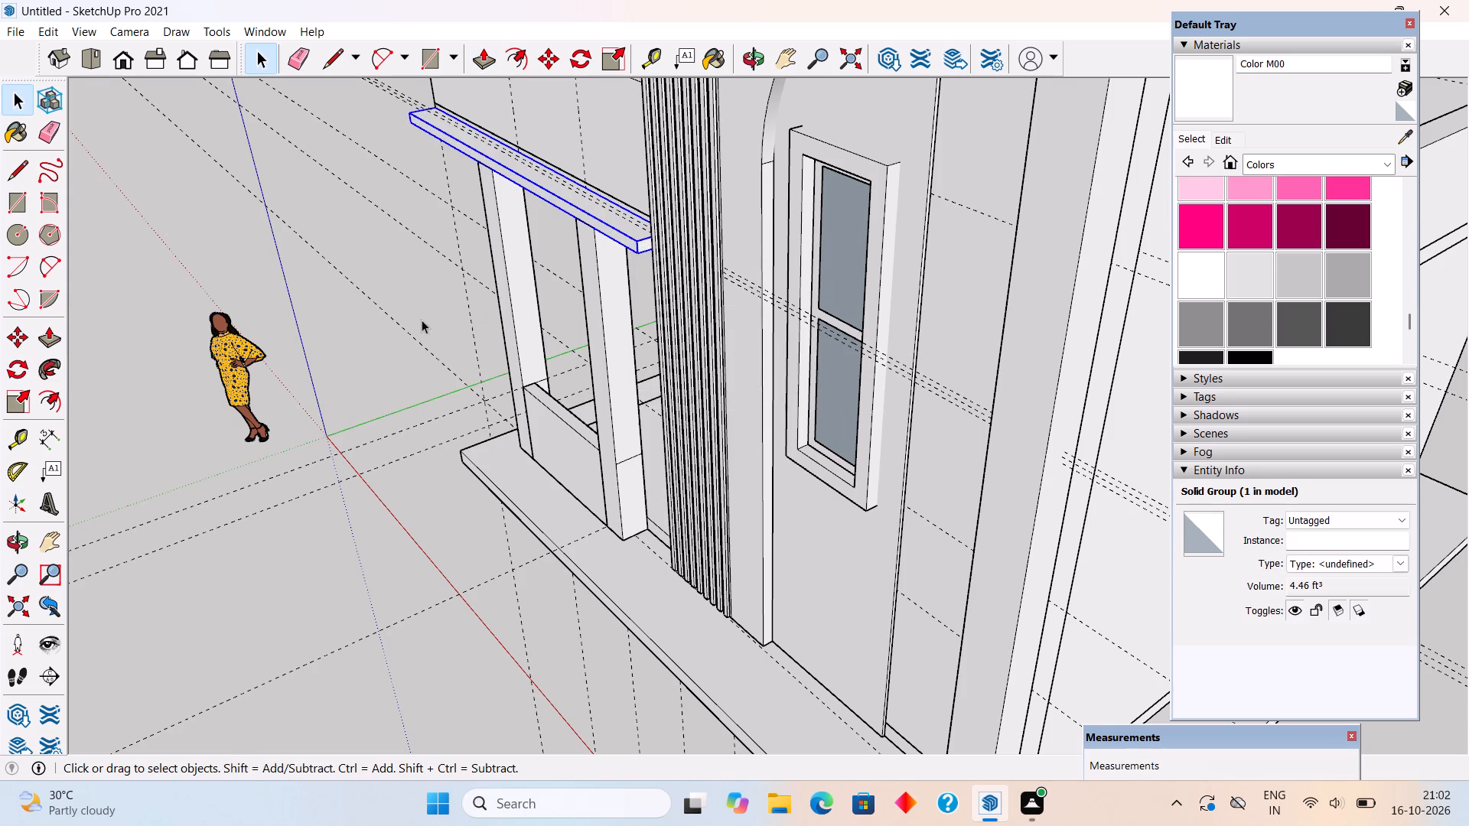
pyautogui.click(386, 307)
# Examine the beam, the two columns and the gap beside the ribbed wall from the front and from below.
pyautogui.scroll(-5, 418, 396)
pyautogui.moveTo(450, 472); pyautogui.dragTo(1006, 279, button='middle')
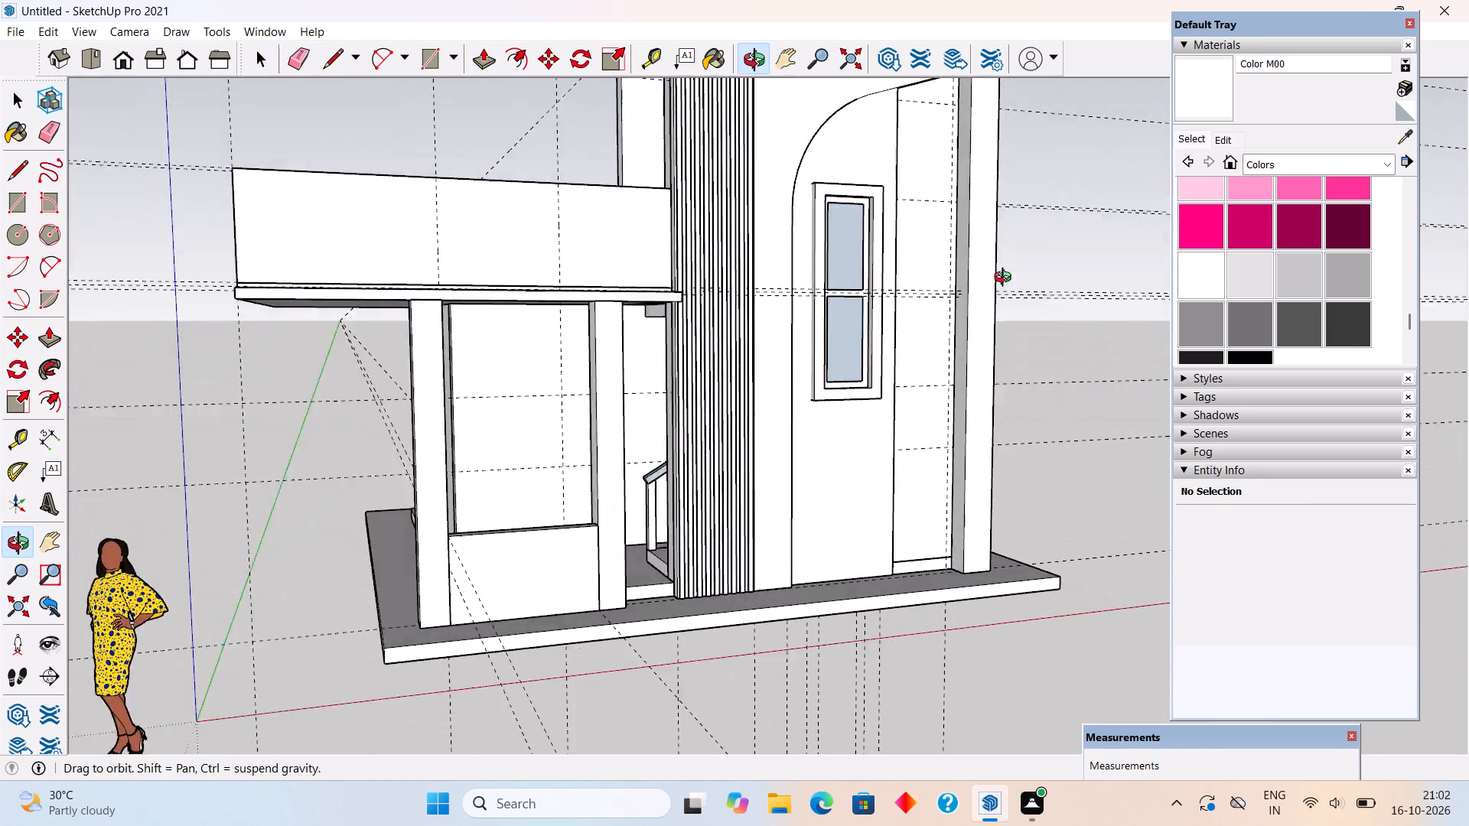
pyautogui.moveTo(1006, 279); pyautogui.dragTo(1031, 305, button='middle')
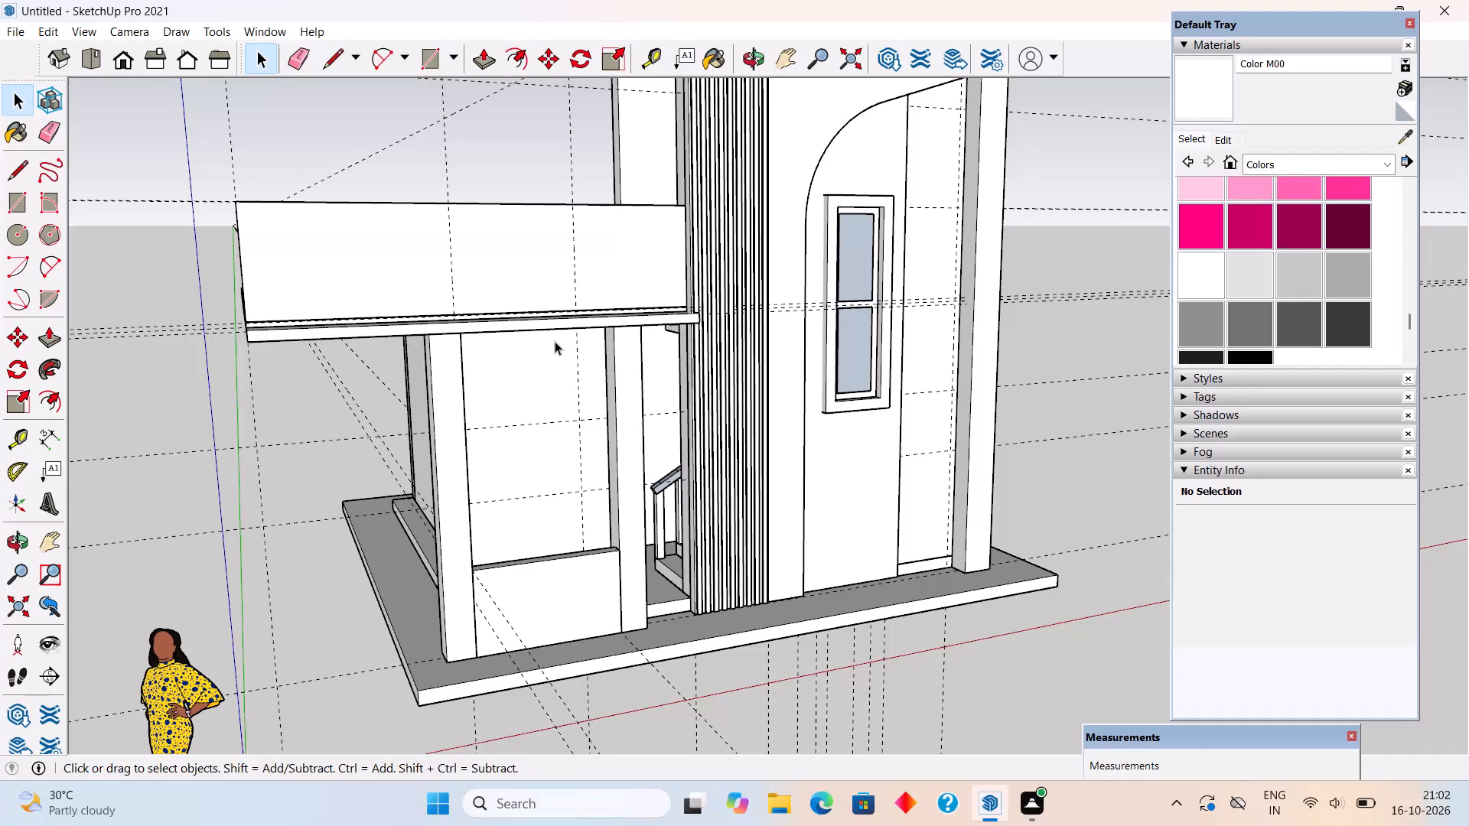
pyautogui.moveTo(534, 347); pyautogui.dragTo(490, 369, button='middle')
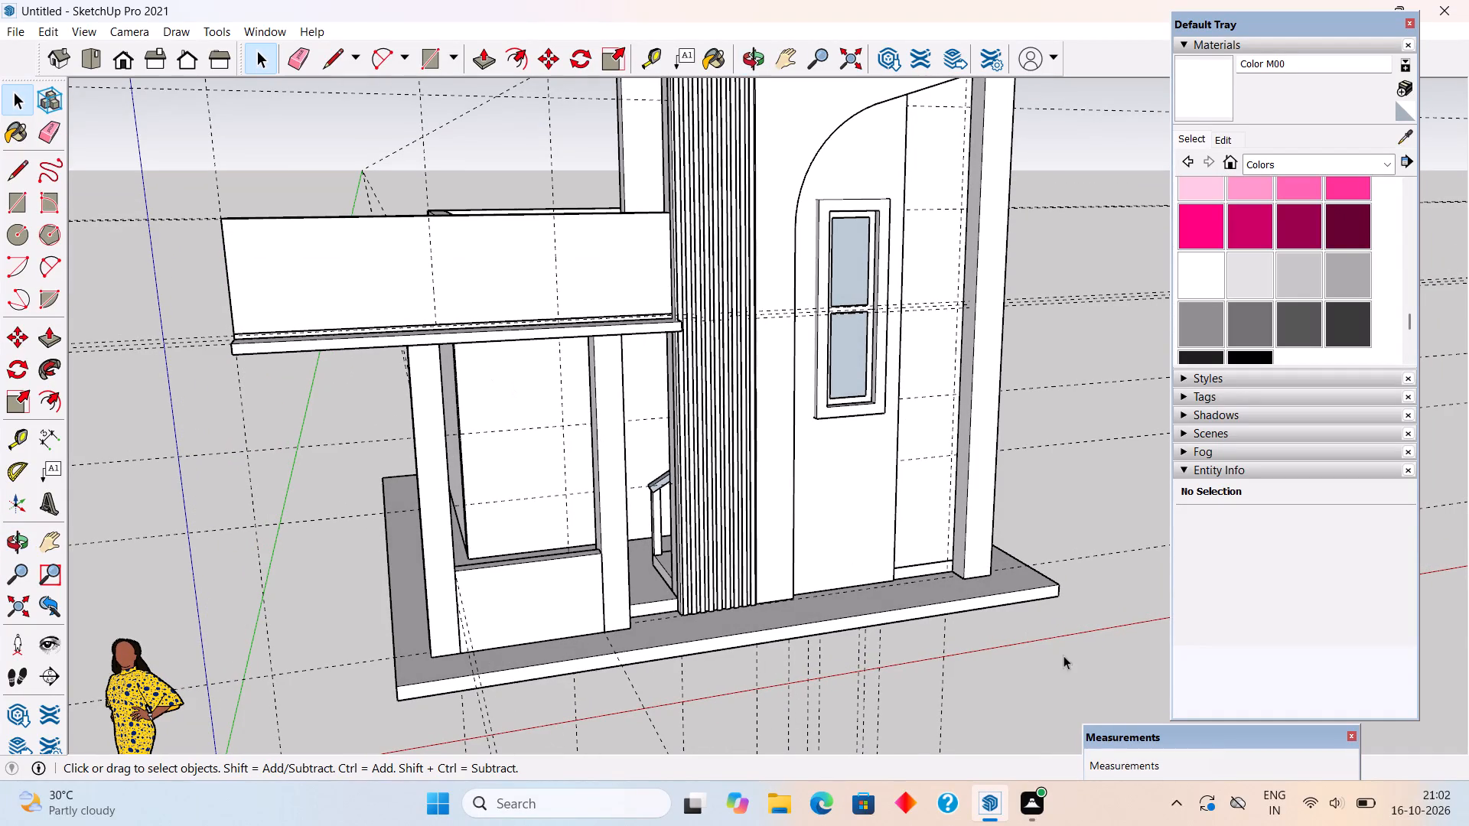
pyautogui.moveTo(865, 682); pyautogui.dragTo(709, 651, button='middle')
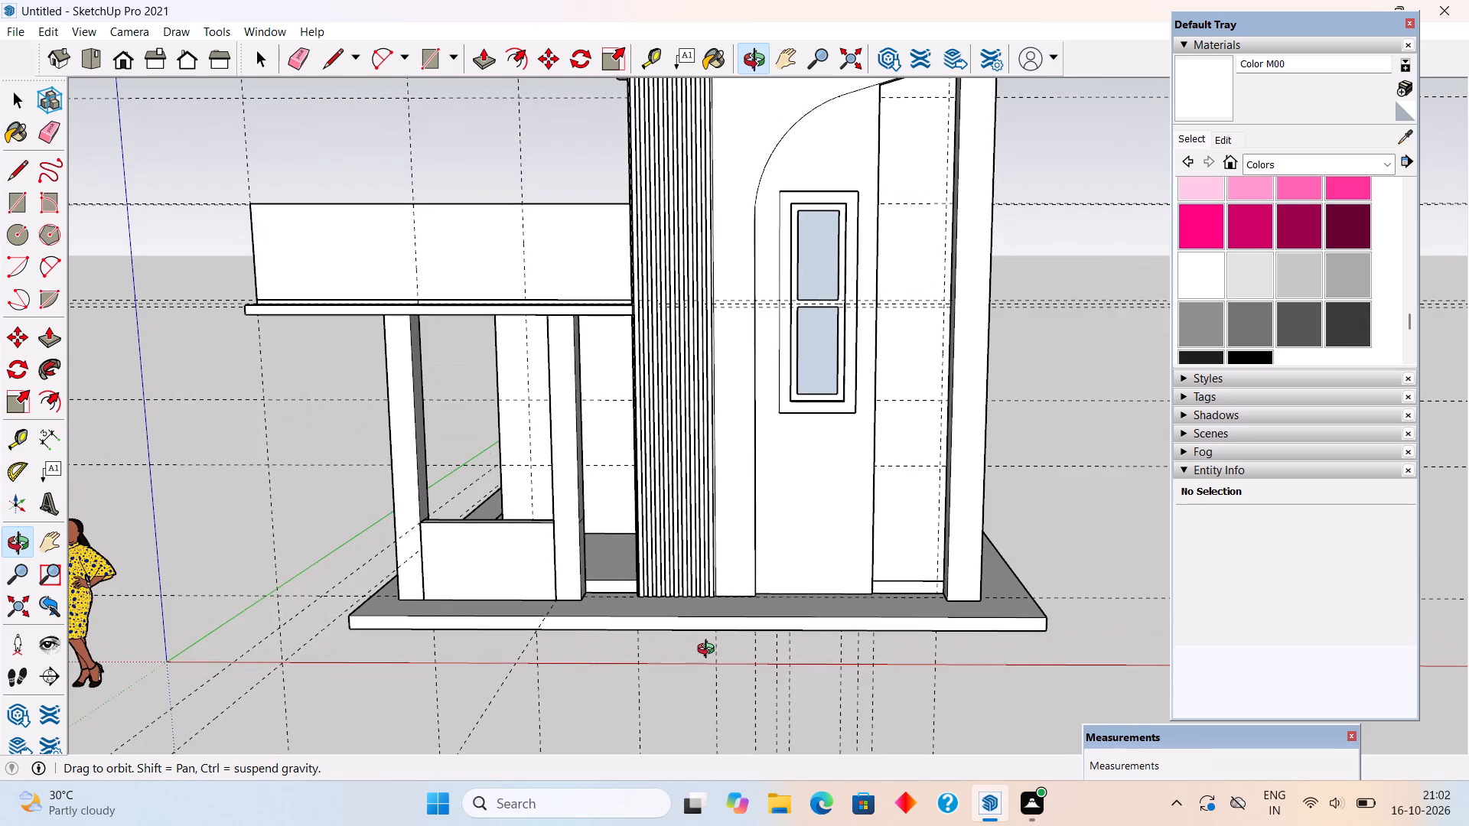
pyautogui.moveTo(709, 651); pyautogui.dragTo(709, 665, button='middle')
pyautogui.scroll(4, 589, 359)
pyautogui.moveTo(627, 236); pyautogui.dragTo(614, 132, button='middle')
pyautogui.scroll(1, 589, 249)
pyautogui.scroll(-3, 589, 249)
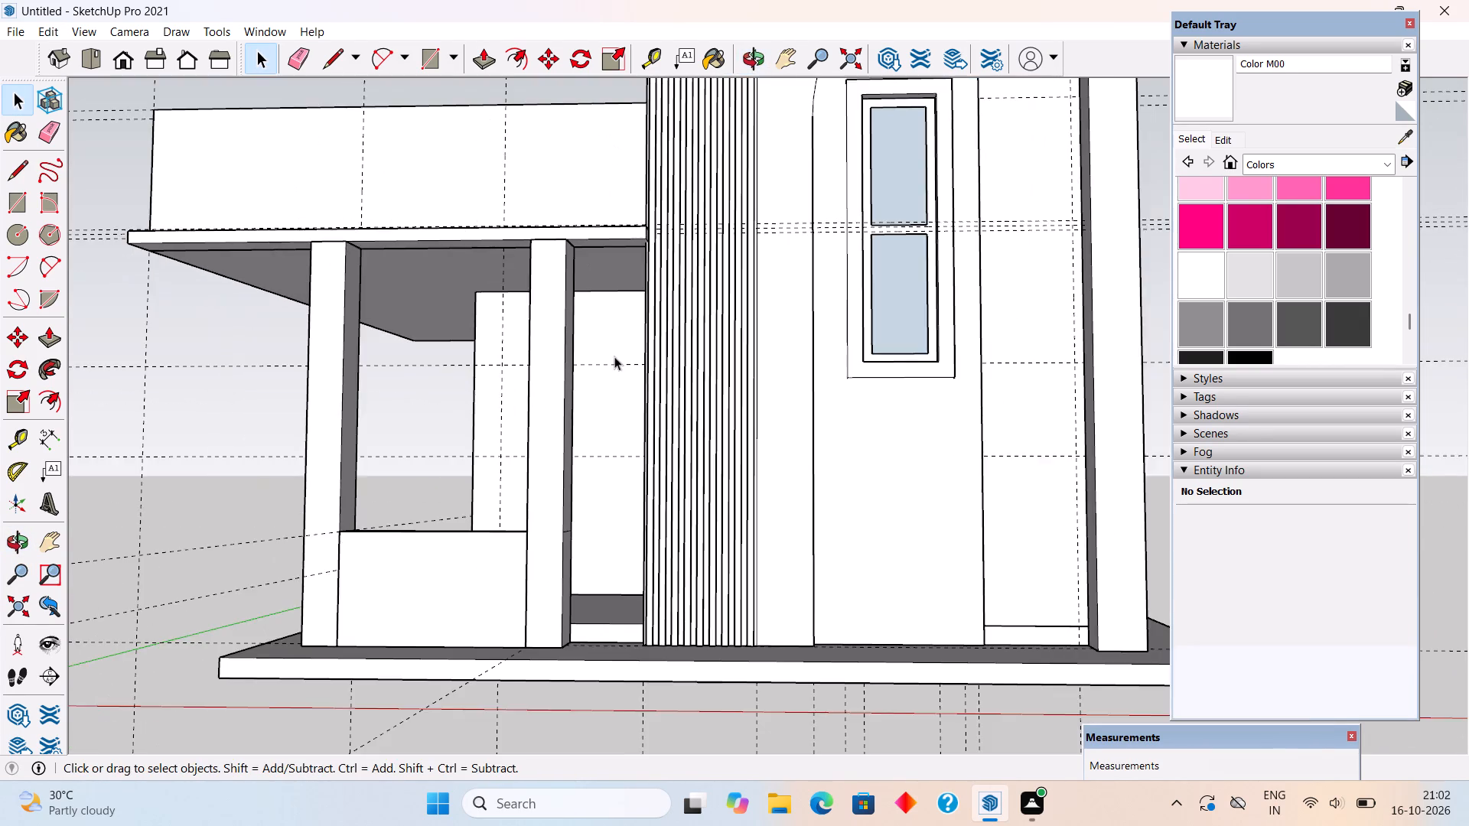
# Draw a rectangle about 2' 5/16" by 6" on the base slab, between the inner column and the ribbed wall.
pyautogui.moveTo(616, 460); pyautogui.dragTo(622, 575, button='middle')
pyautogui.scroll(5, 631, 622)
pyautogui.moveTo(636, 713); pyautogui.dragTo(655, 763, button='middle')
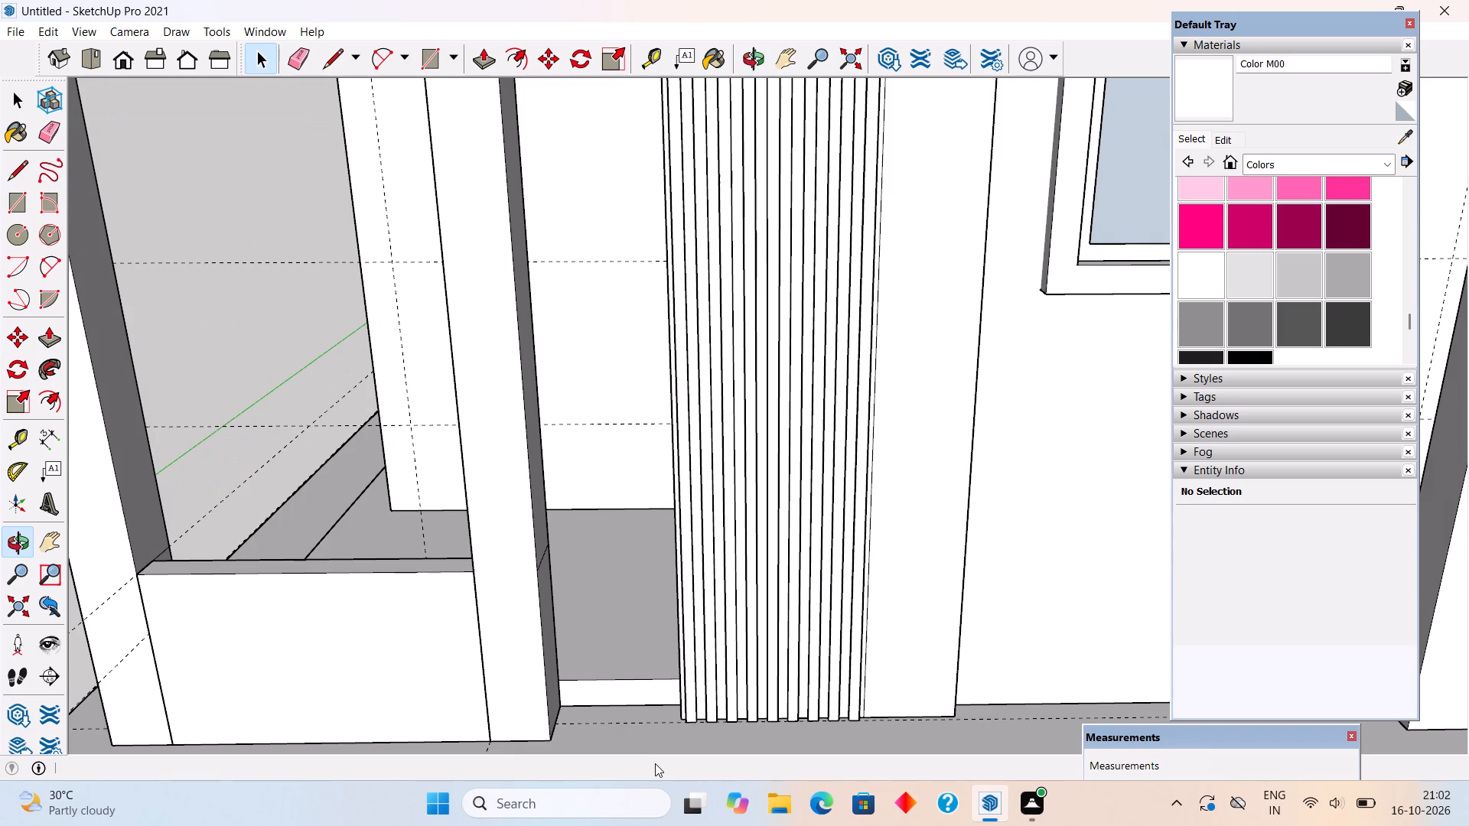
pyautogui.press('r')
pyautogui.scroll(3, 609, 716)
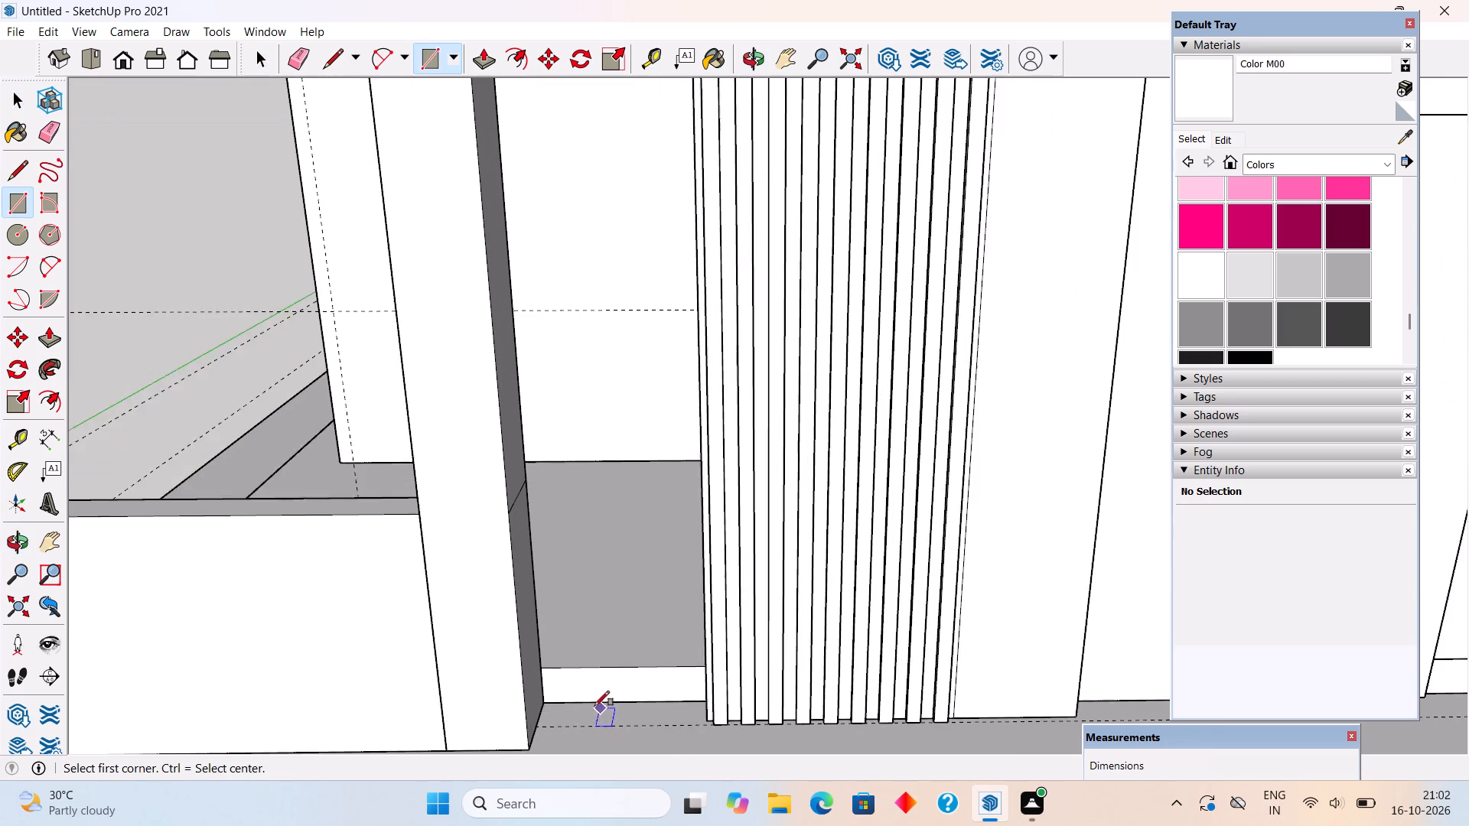
pyautogui.scroll(1, 594, 706)
pyautogui.click(536, 701)
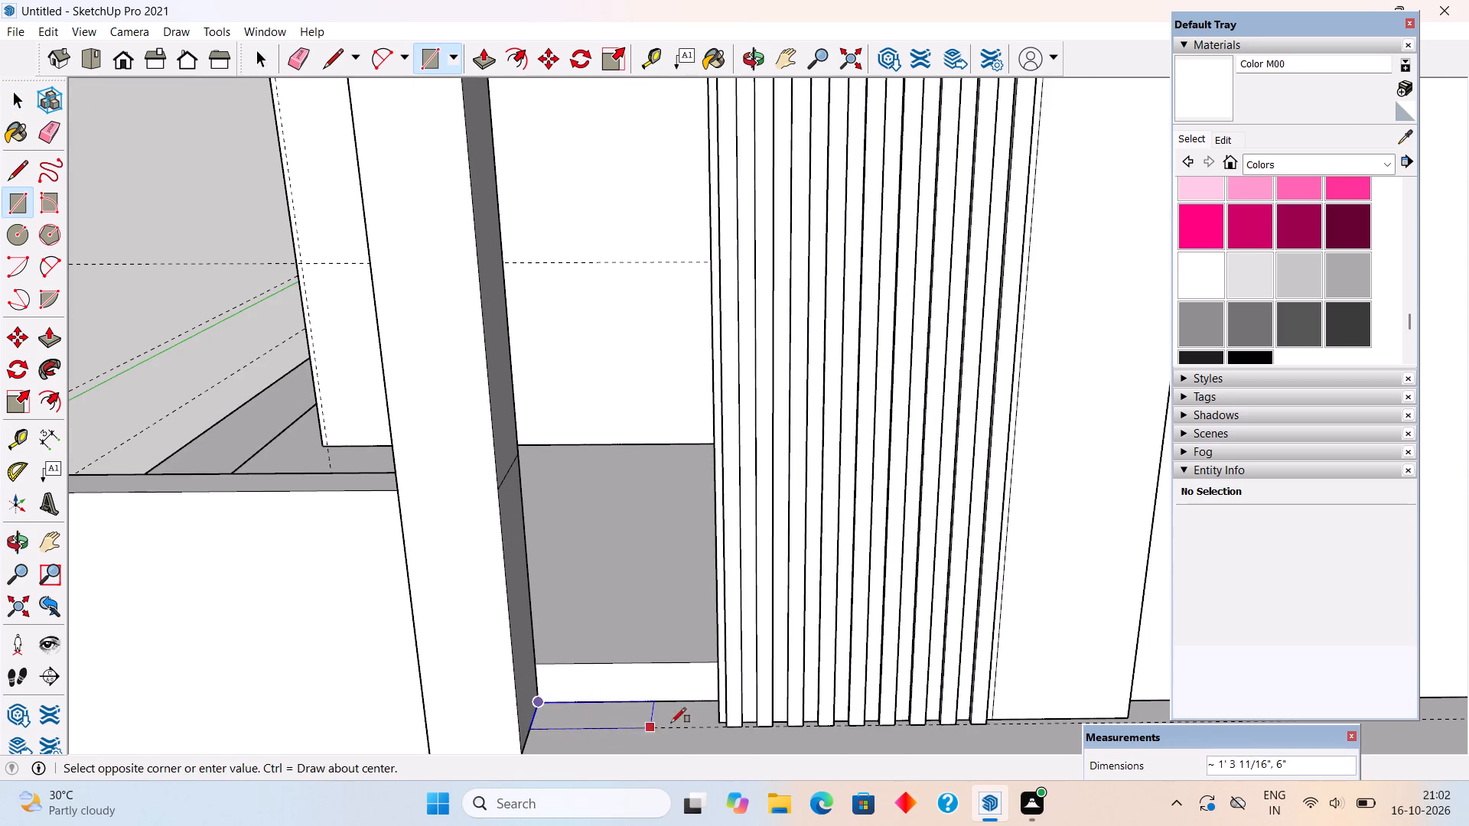
pyautogui.click(717, 730)
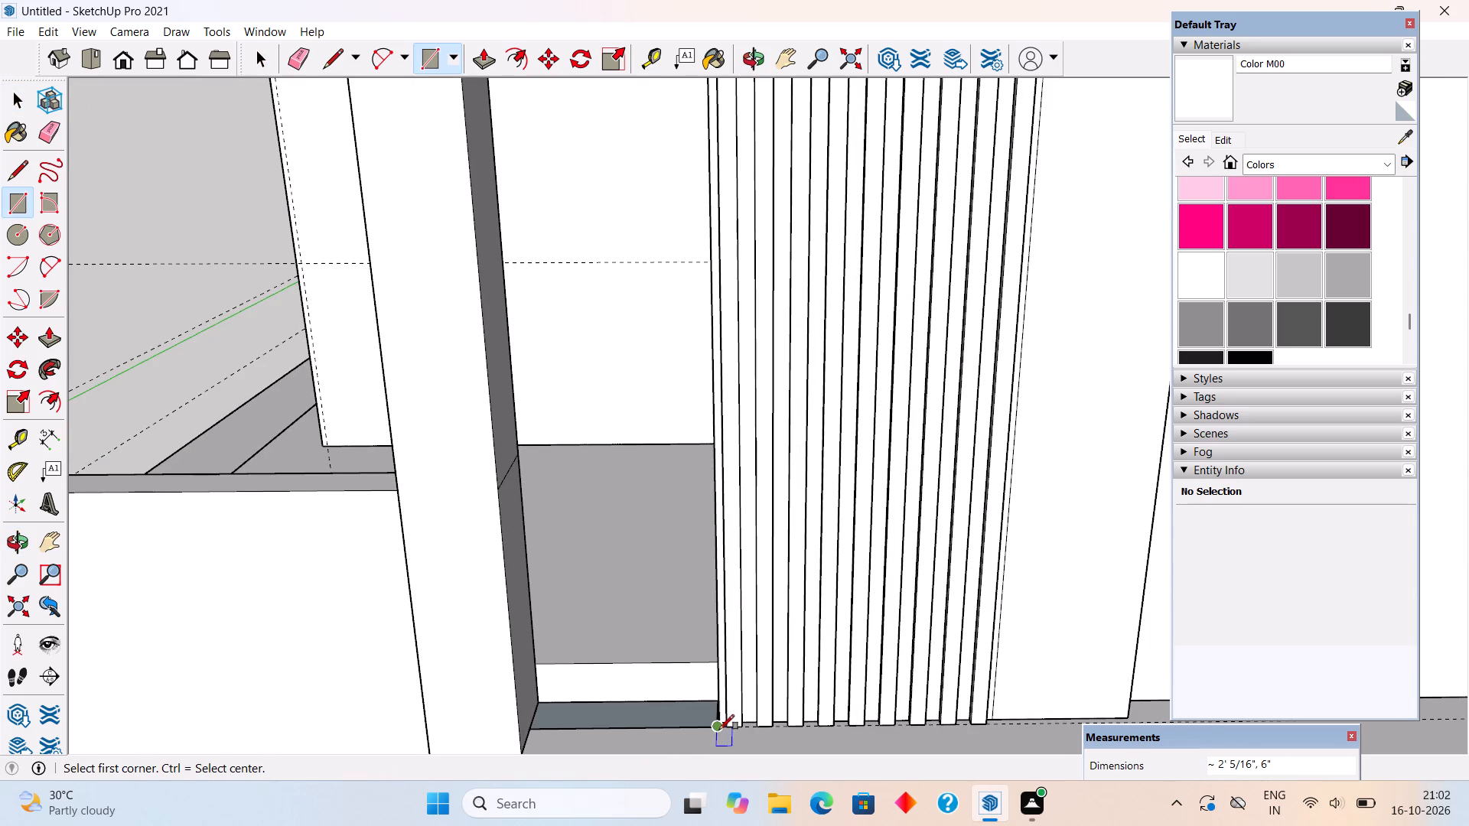
# Pull the rectangle beside the ribbed wall up to the height of the low wall between the columns.
pyautogui.press('p')
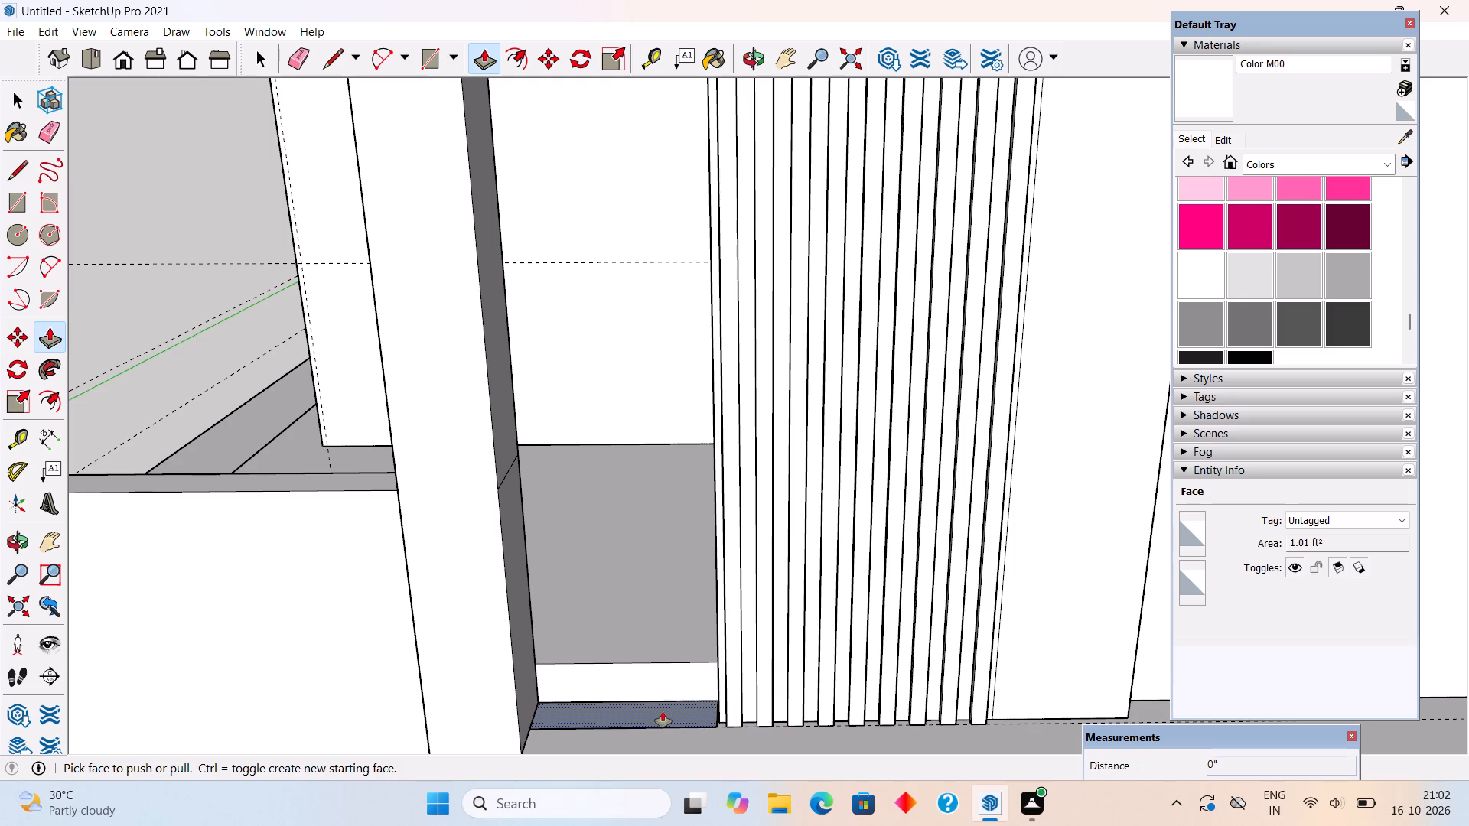
pyautogui.click(663, 711)
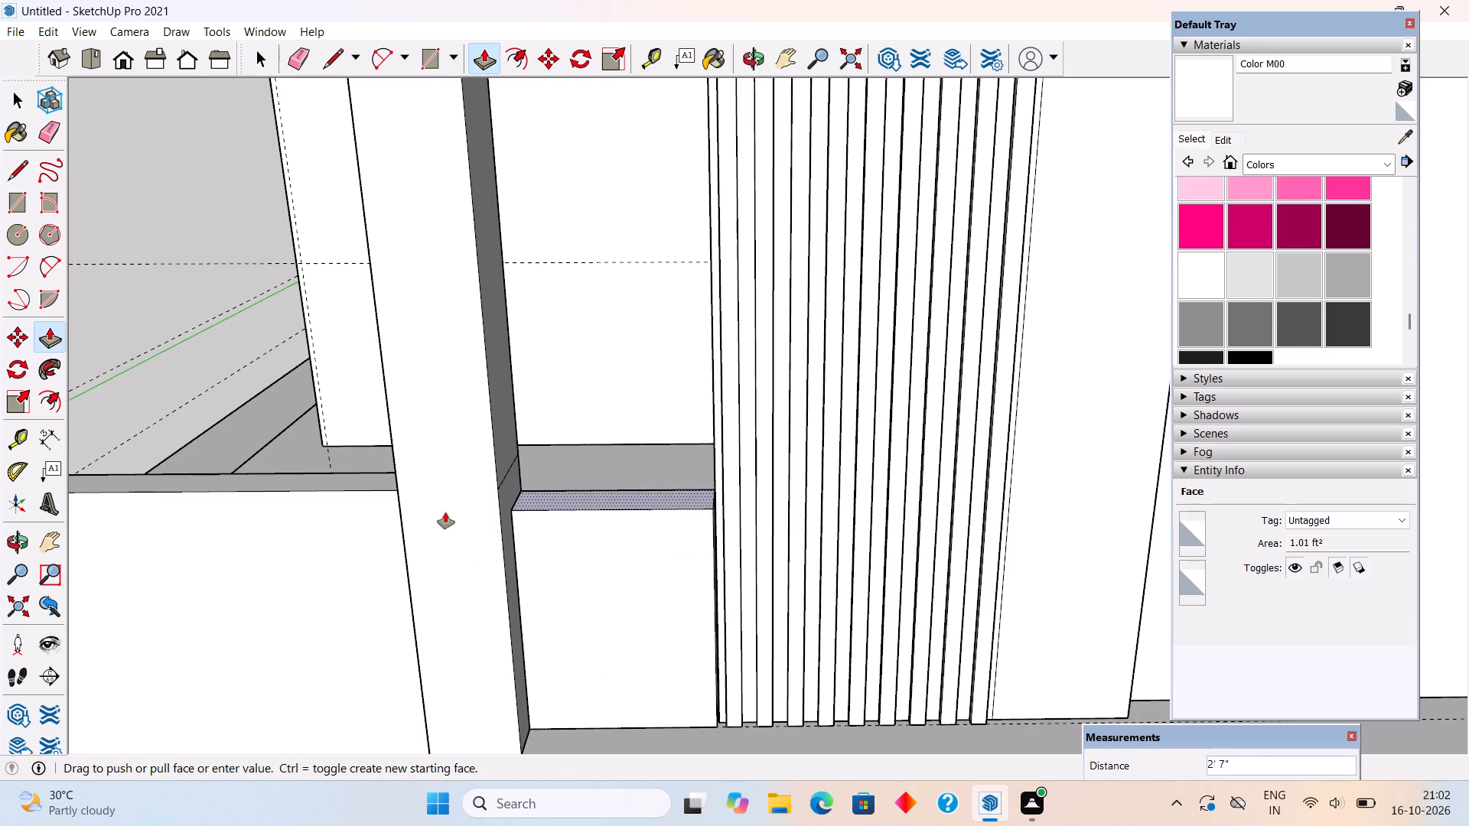
pyautogui.click(500, 493)
# Select all the connected geometry of the short wall beside the ribbed wall and make it a group.
pyautogui.press('space')
pyautogui.tripleClick(570, 530)
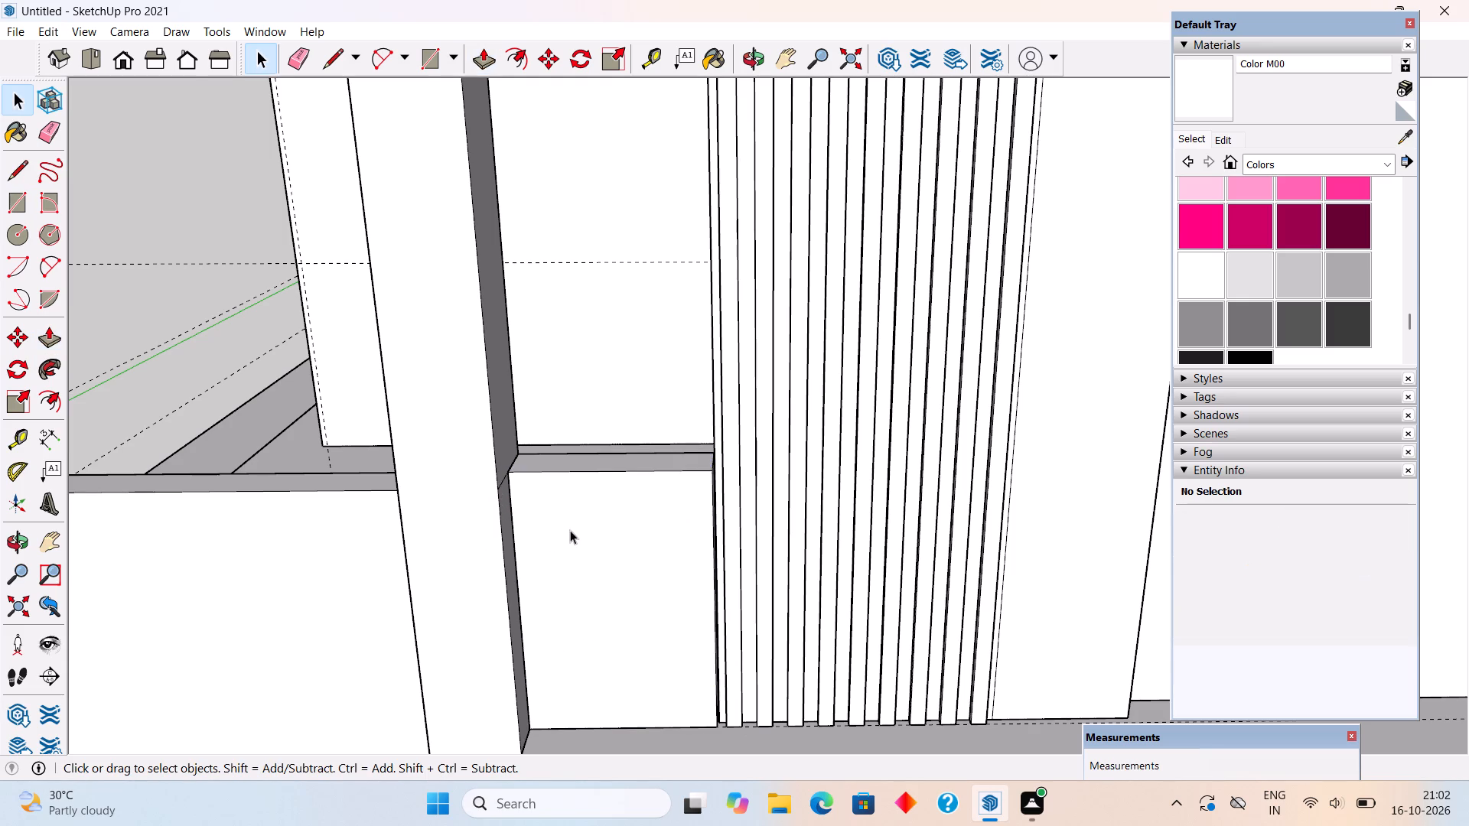
pyautogui.rightClick(570, 530)
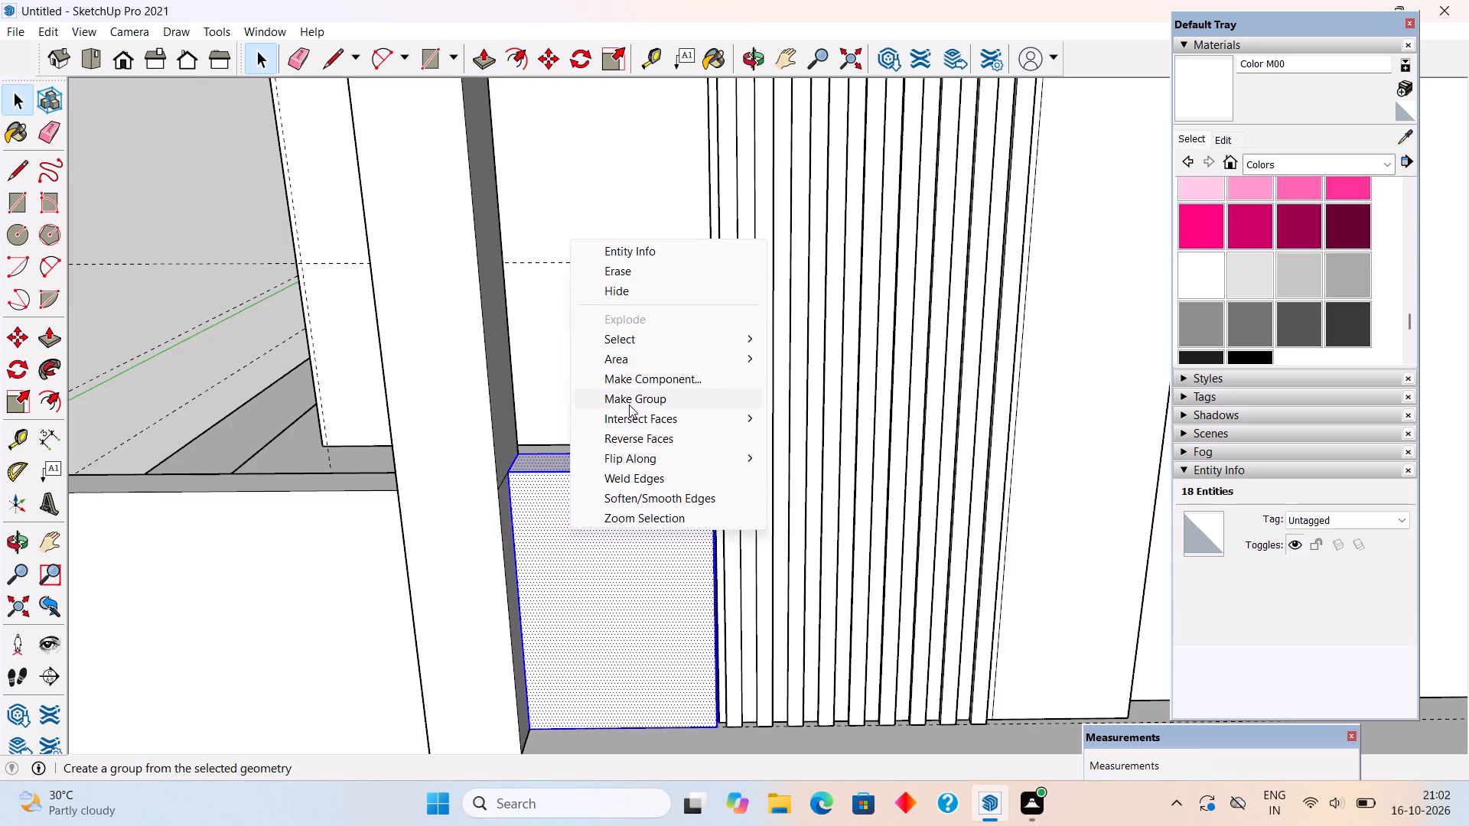
pyautogui.click(629, 405)
pyautogui.scroll(-9, 629, 405)
pyautogui.click(338, 329)
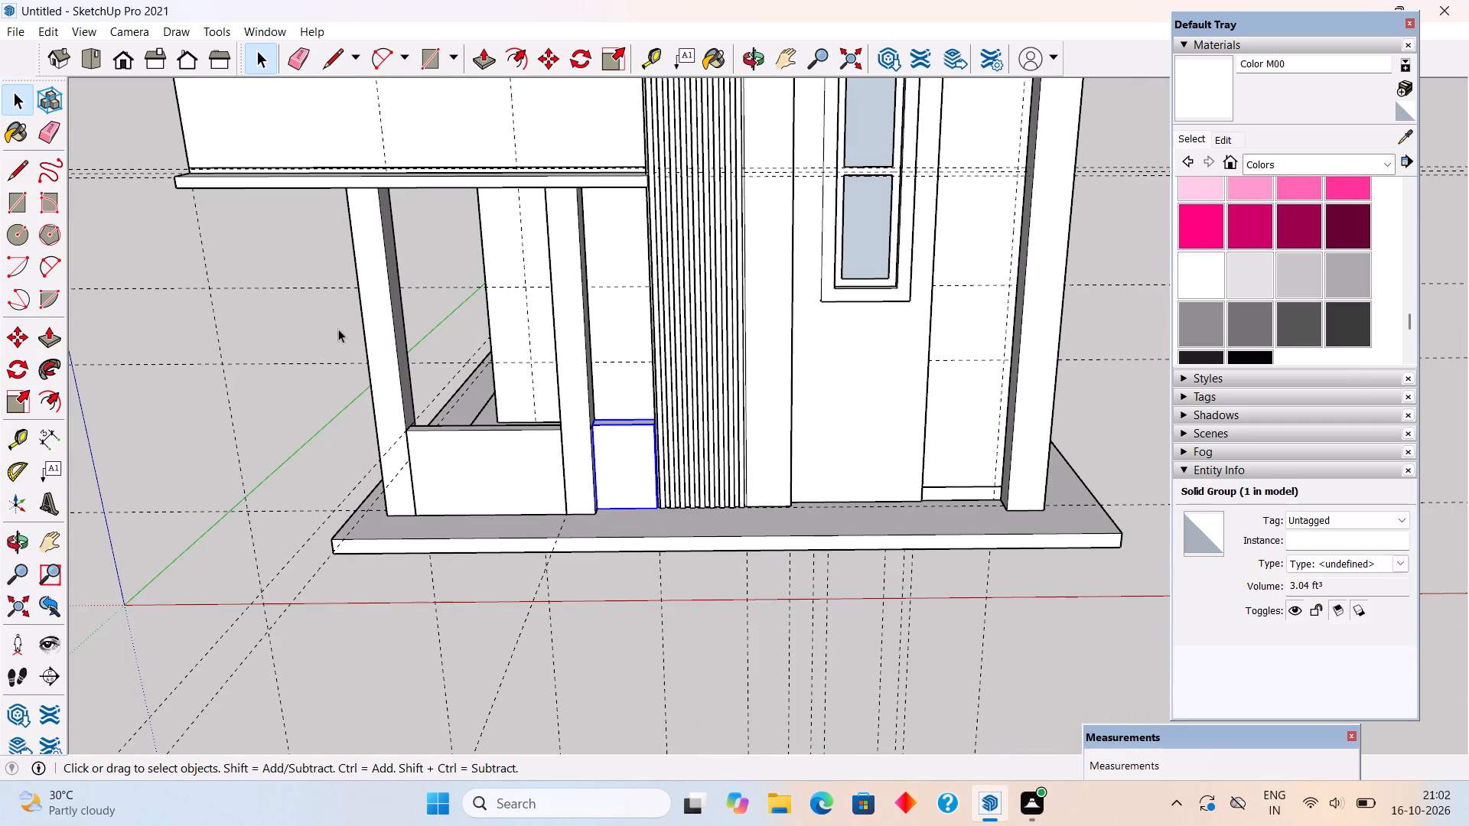
# Place a vertical guide on the inner column's side face towards the ribbed wall, about 5 3/8" in from its edge.
pyautogui.scroll(-5, 331, 367)
pyautogui.scroll(5, 606, 204)
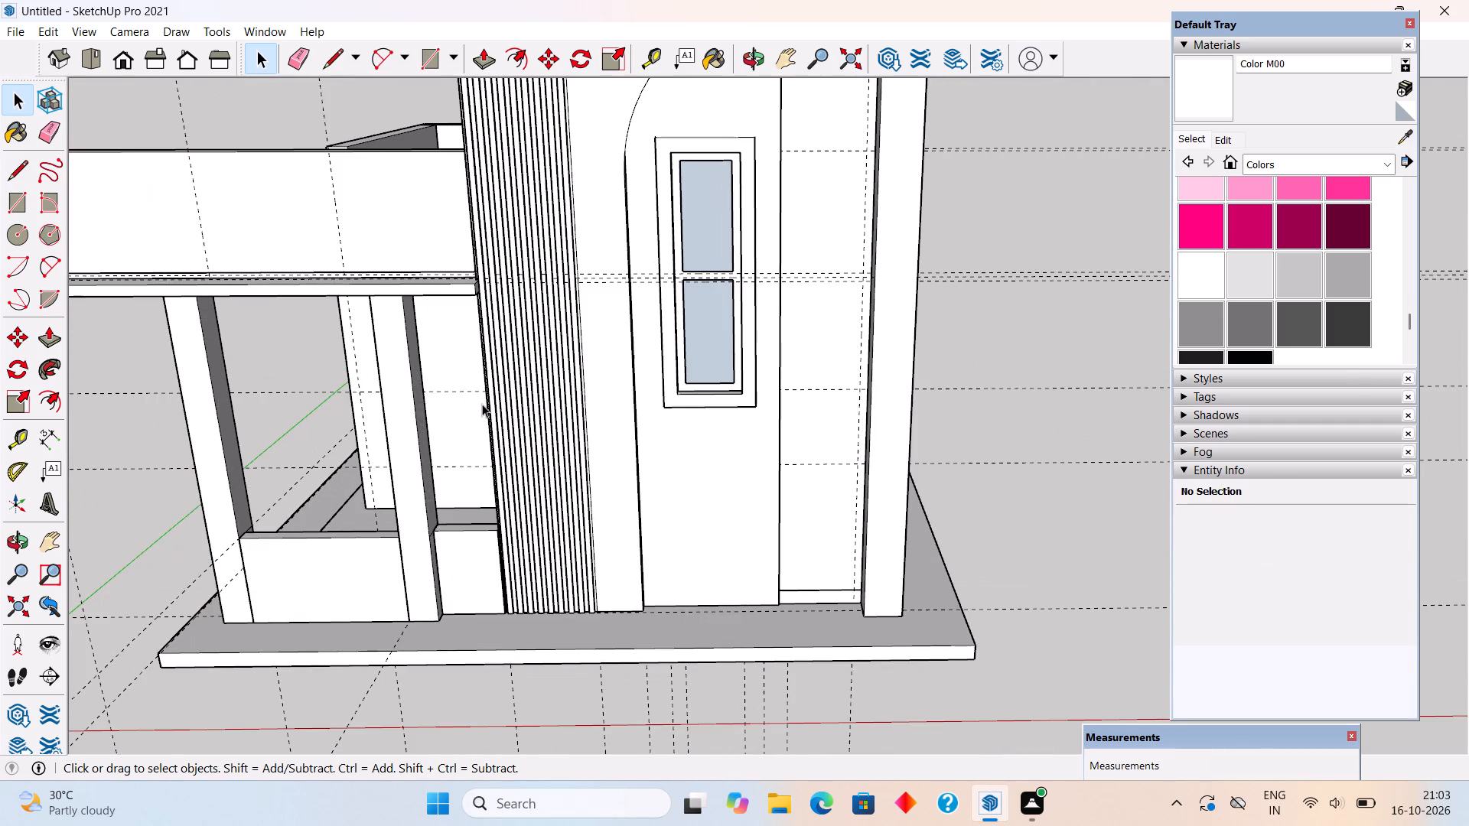
pyautogui.moveTo(482, 409); pyautogui.dragTo(549, 248, button='middle')
pyautogui.scroll(1, 543, 255)
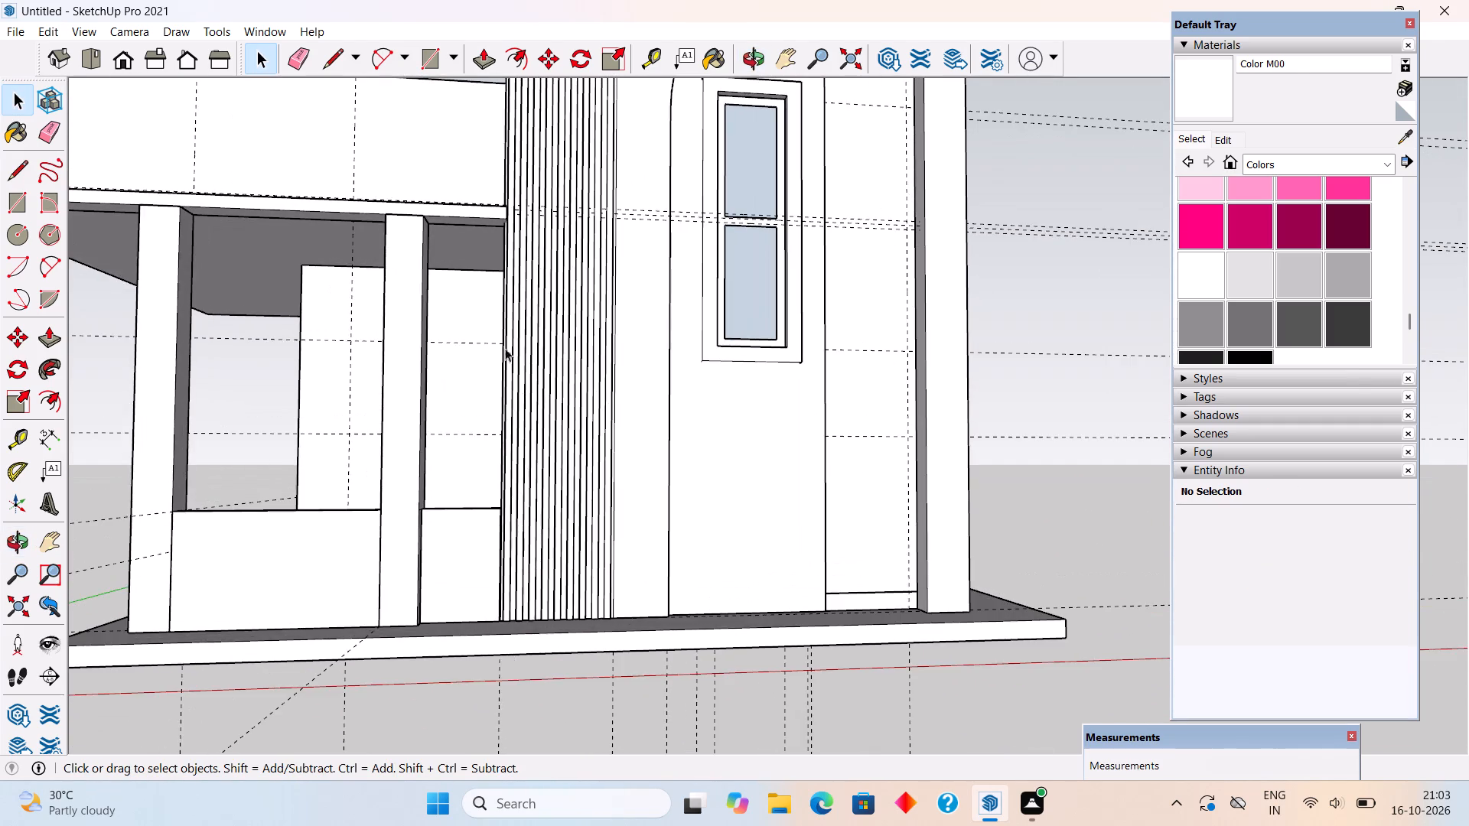
pyautogui.scroll(2, 503, 353)
pyautogui.scroll(2, 476, 426)
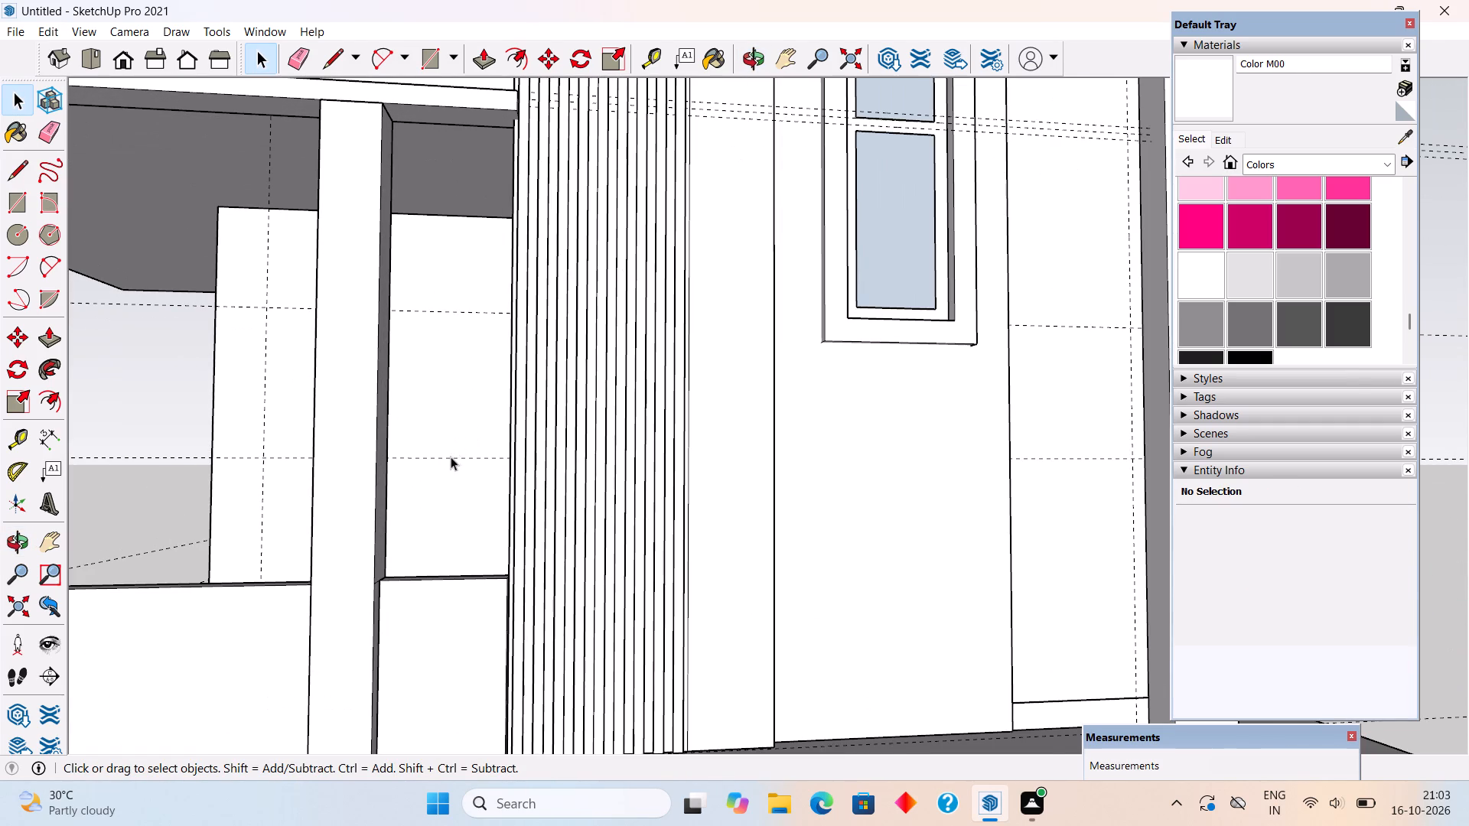
pyautogui.scroll(-2, 451, 458)
pyautogui.moveTo(428, 476); pyautogui.dragTo(422, 506, button='middle')
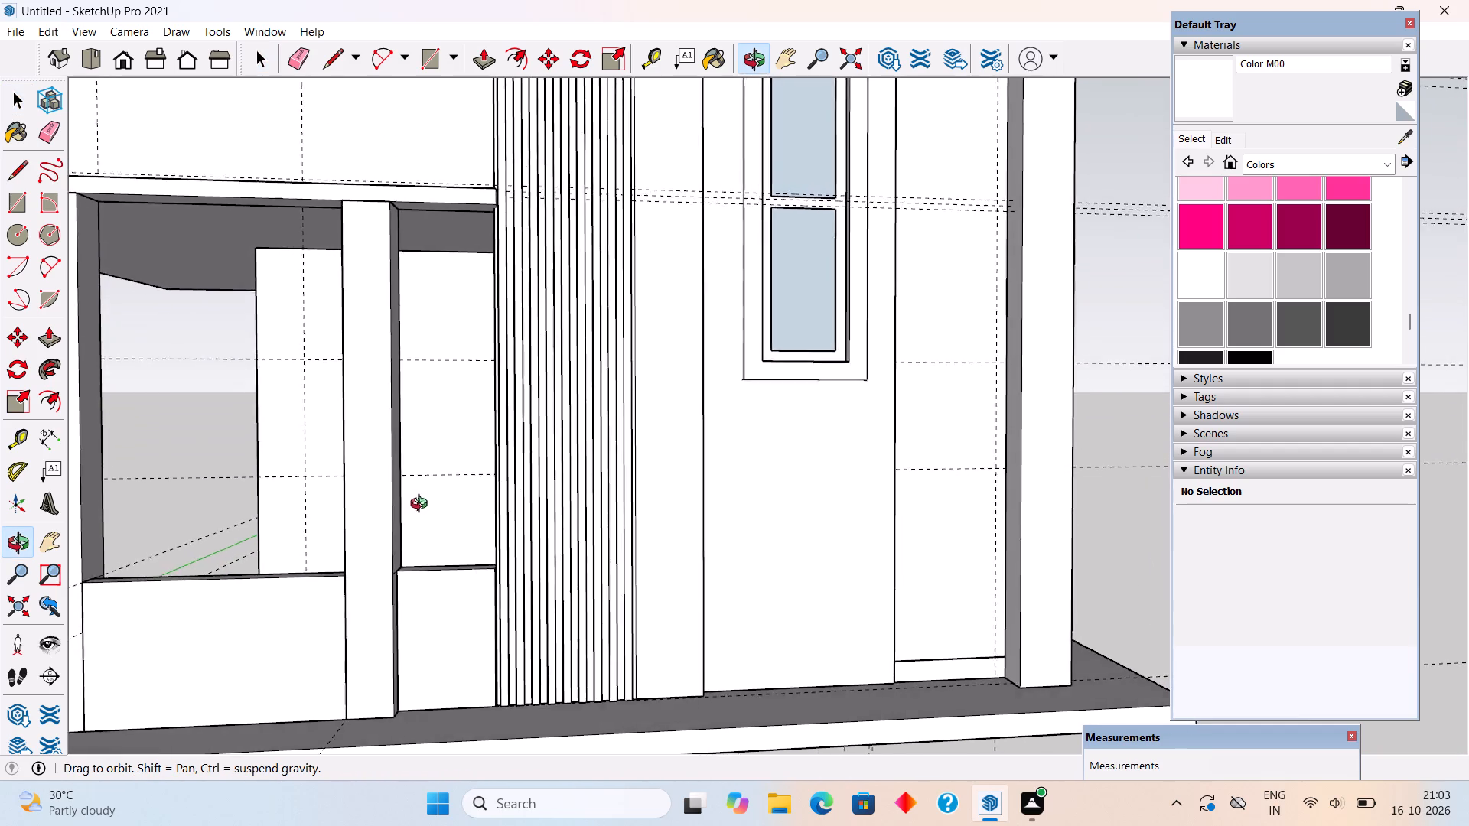
pyautogui.moveTo(422, 506); pyautogui.dragTo(249, 493, button='middle')
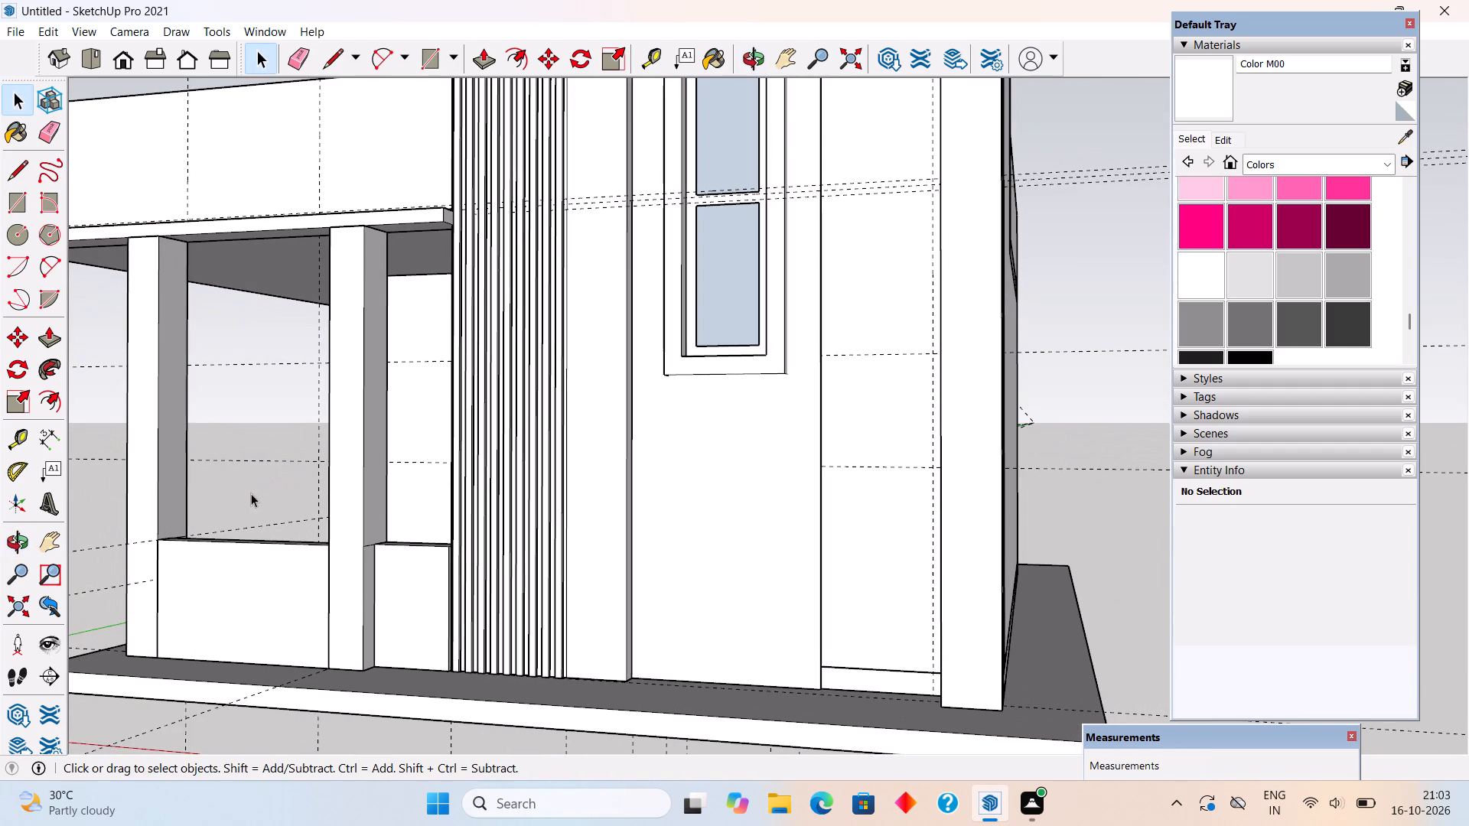
pyautogui.press('r')
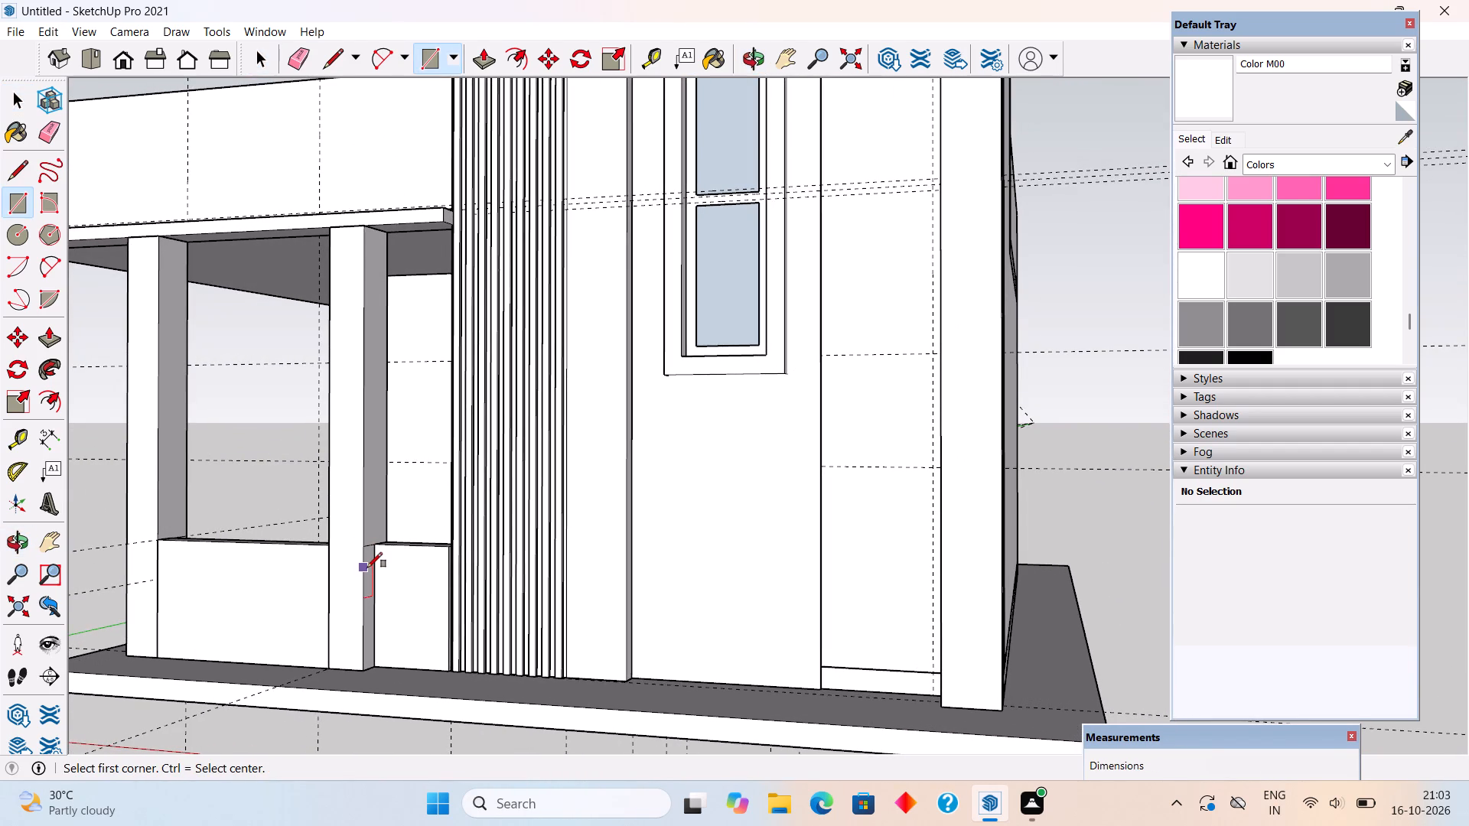
pyautogui.press('t')
pyautogui.click(367, 576)
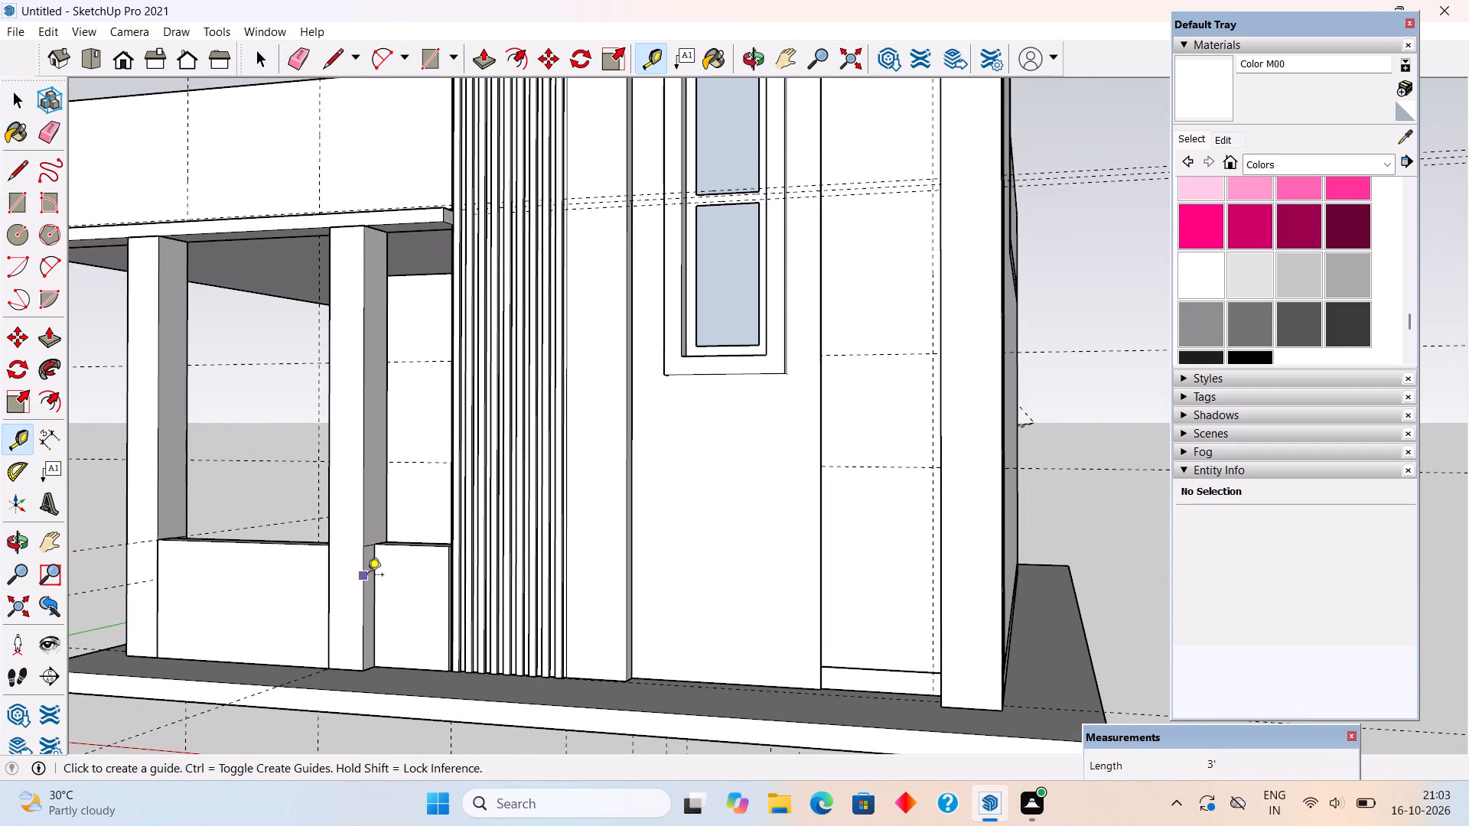
pyautogui.click(370, 570)
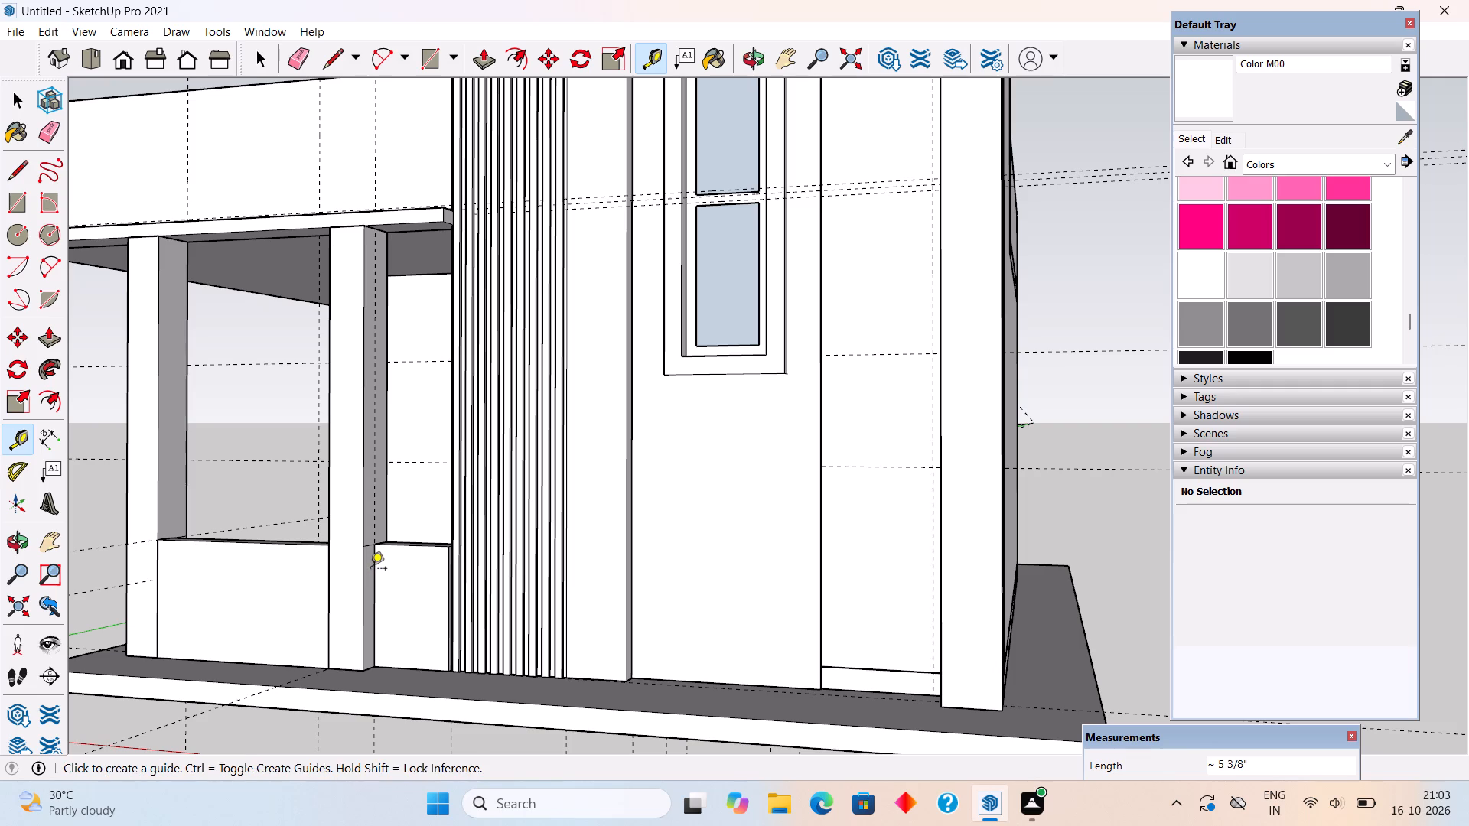
# Draw a vertical rectangle about 2' 5/16" by 7' 9" from the guide's top, filling the opening between the inner column and ribbed wall.
pyautogui.press('space')
pyautogui.write('r')
pyautogui.scroll(9, 352, 248)
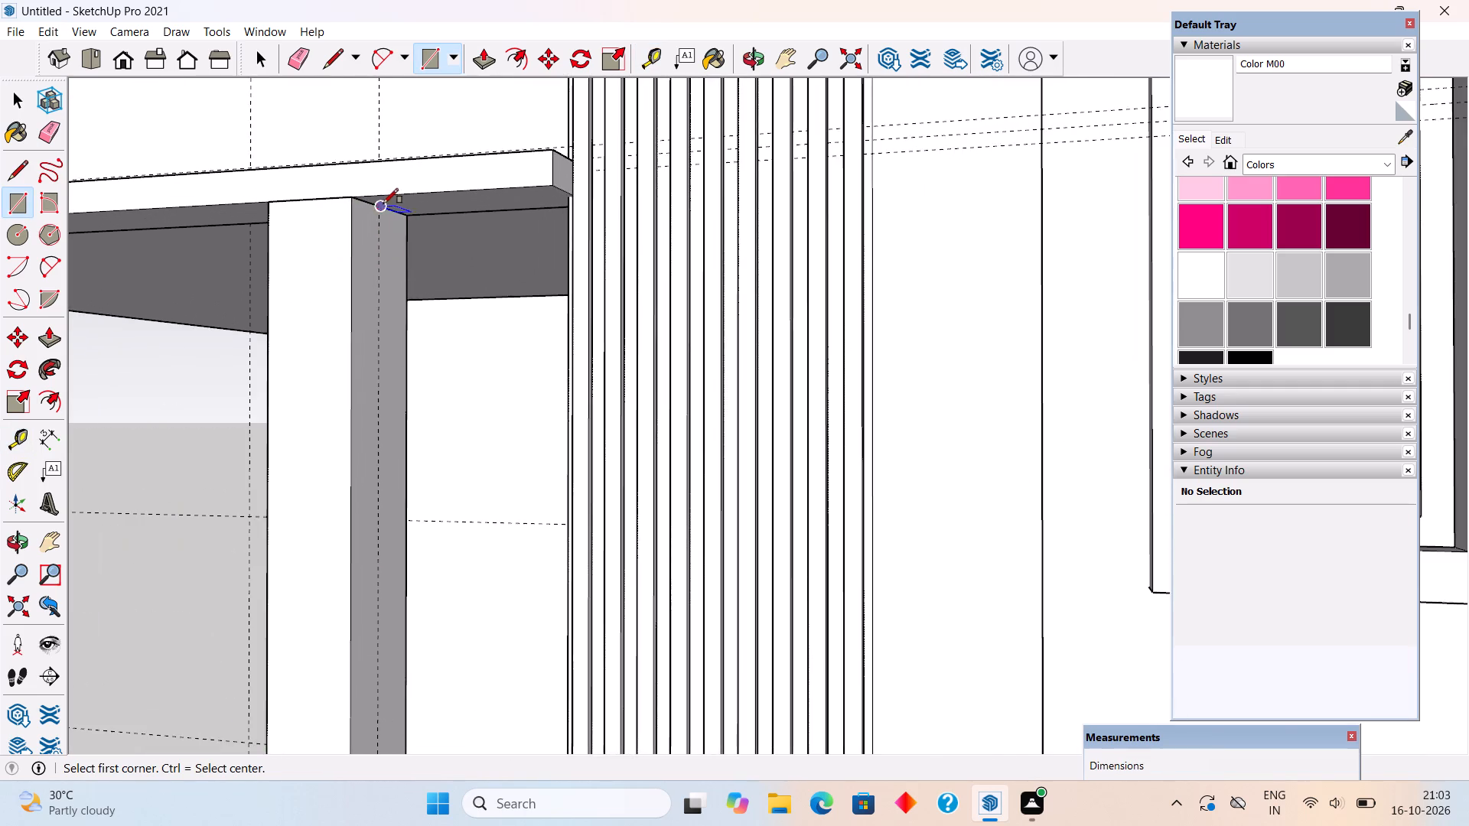
pyautogui.scroll(7, 383, 203)
pyautogui.click(383, 203)
pyautogui.scroll(-3, 410, 295)
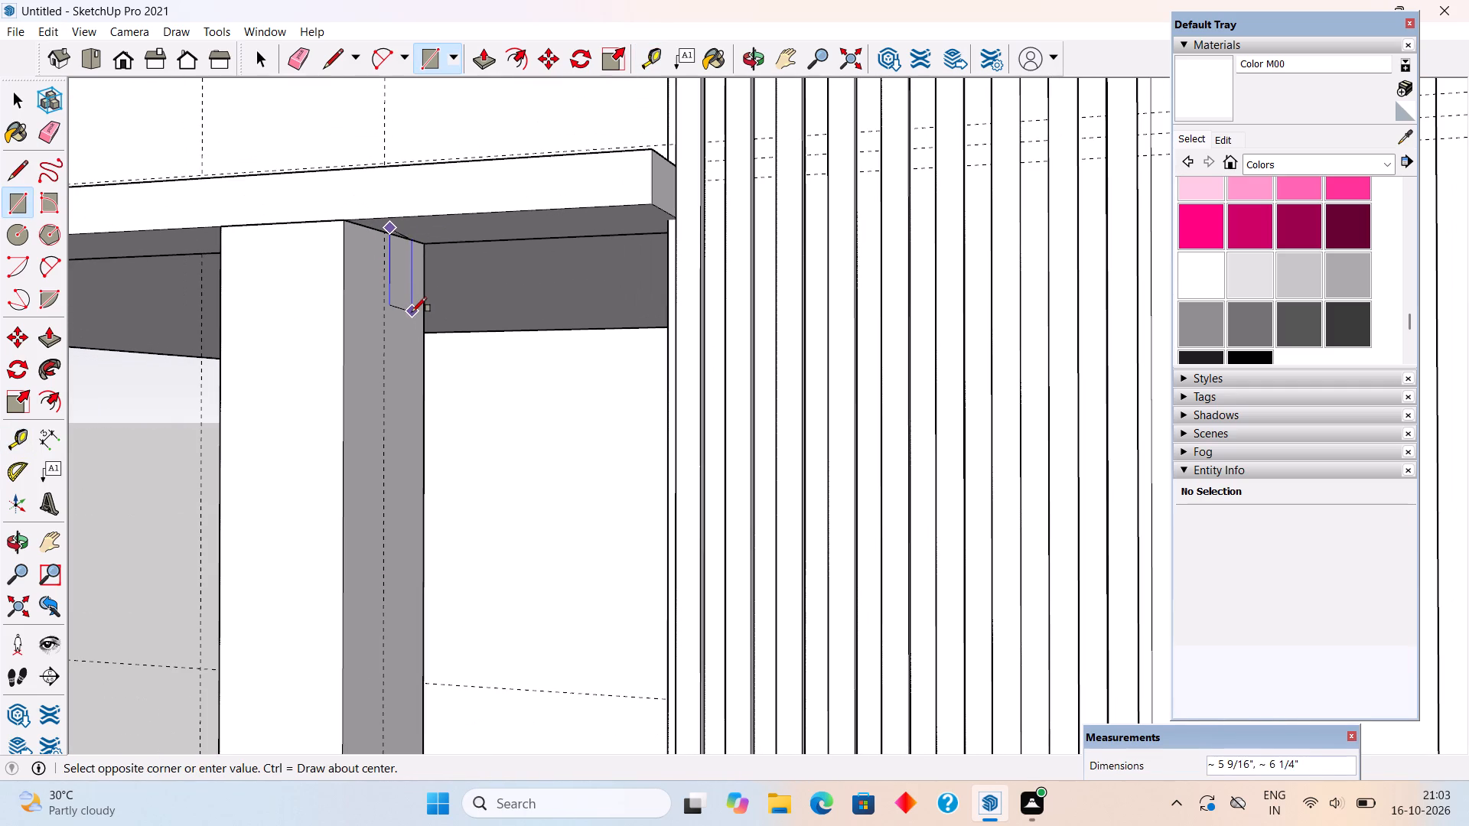
pyautogui.press('r')
pyautogui.scroll(2, 389, 247)
pyautogui.click(383, 232)
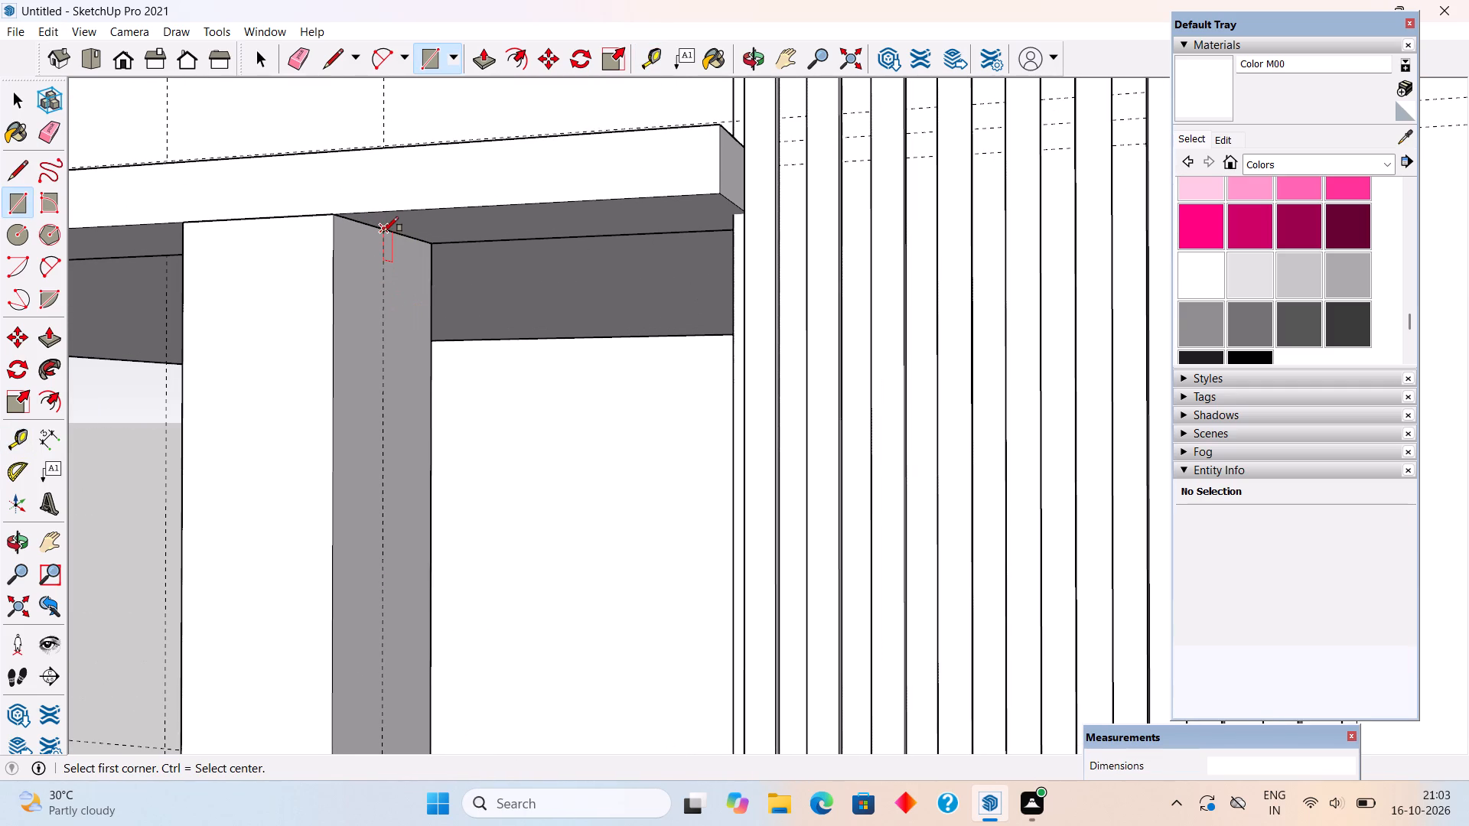
pyautogui.scroll(-14, 419, 424)
pyautogui.scroll(-4, 467, 549)
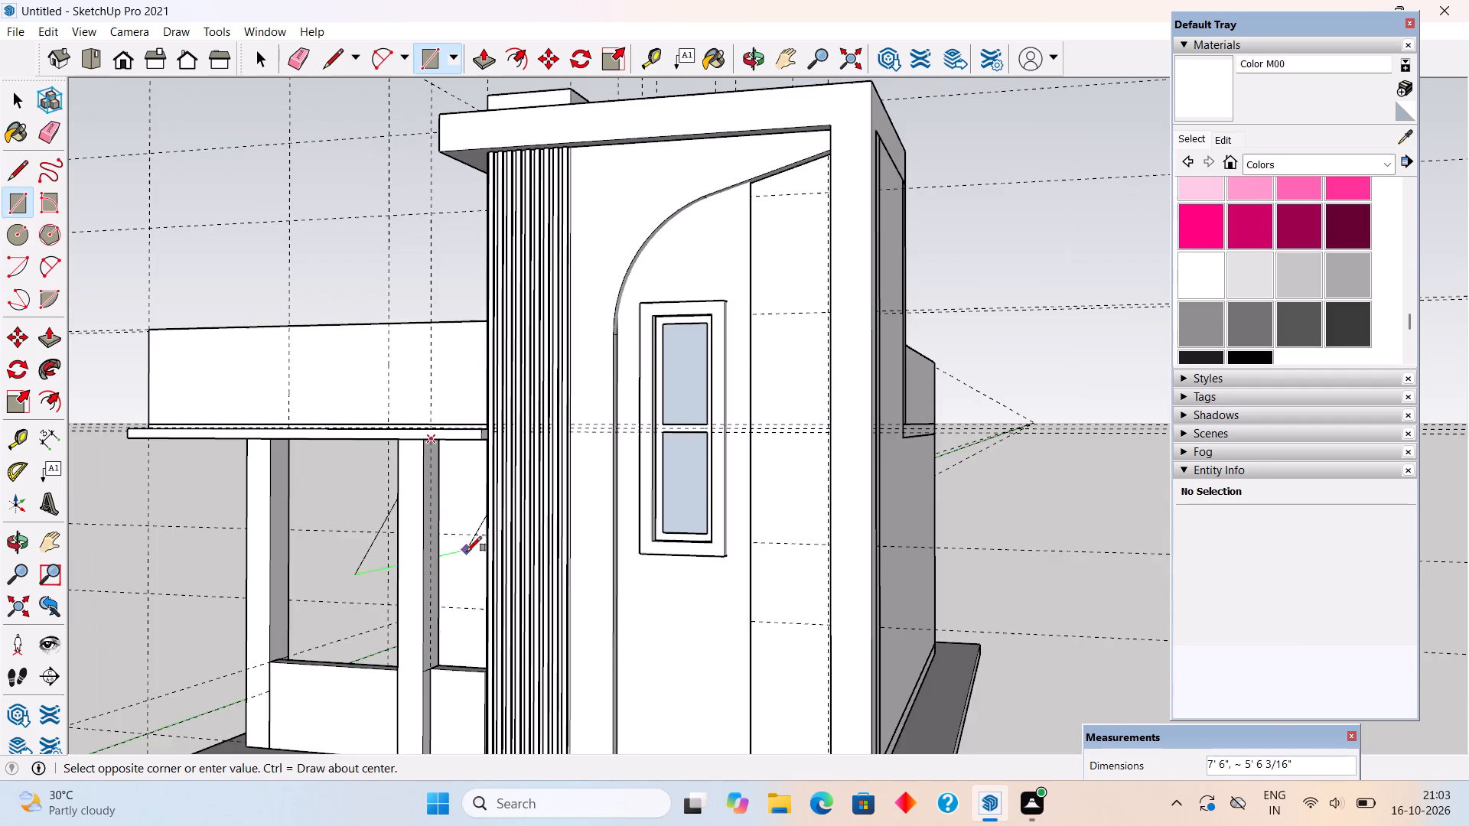
pyautogui.scroll(-4, 468, 551)
pyautogui.scroll(8, 477, 636)
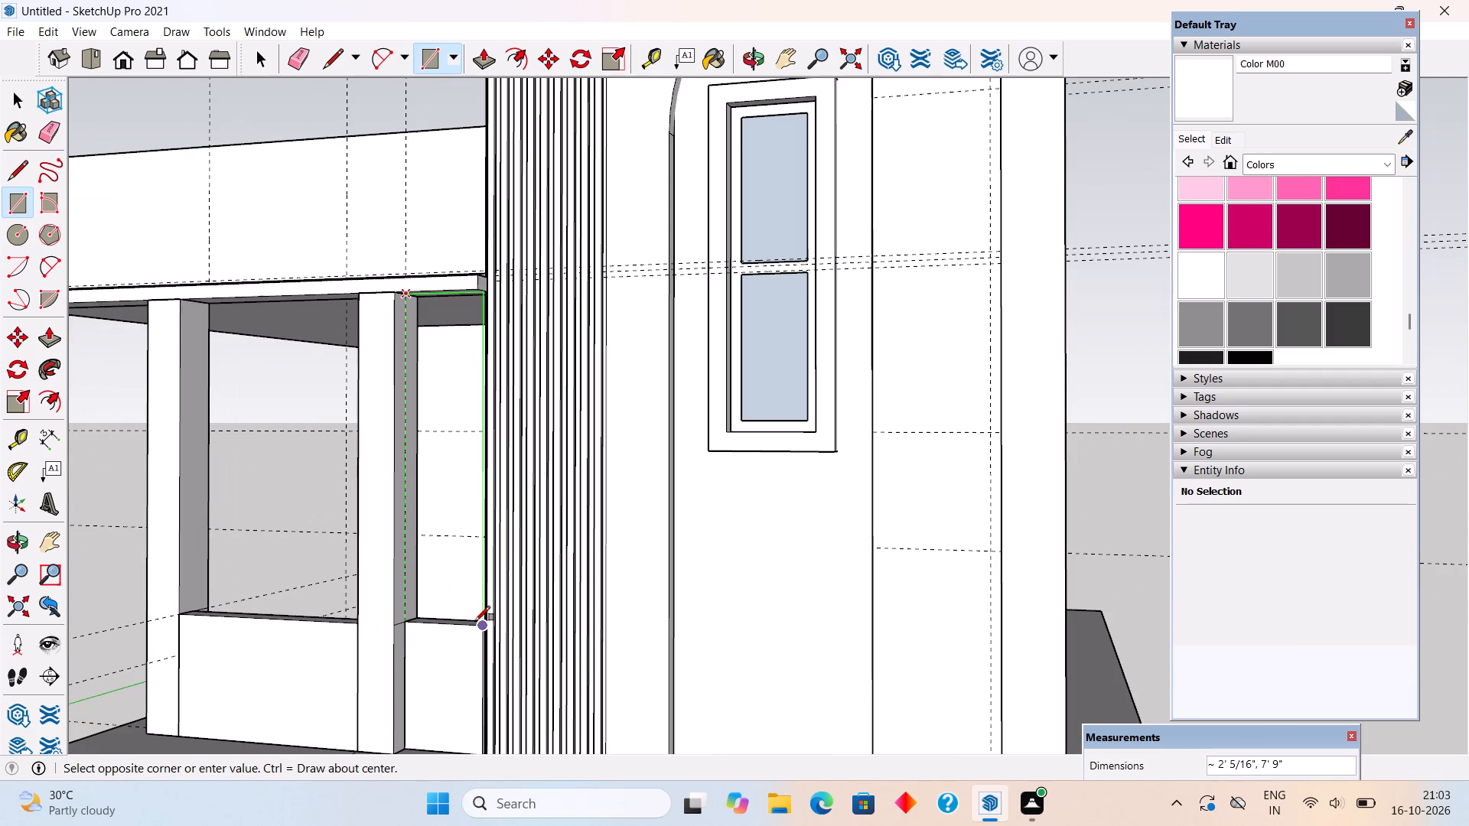
pyautogui.click(477, 626)
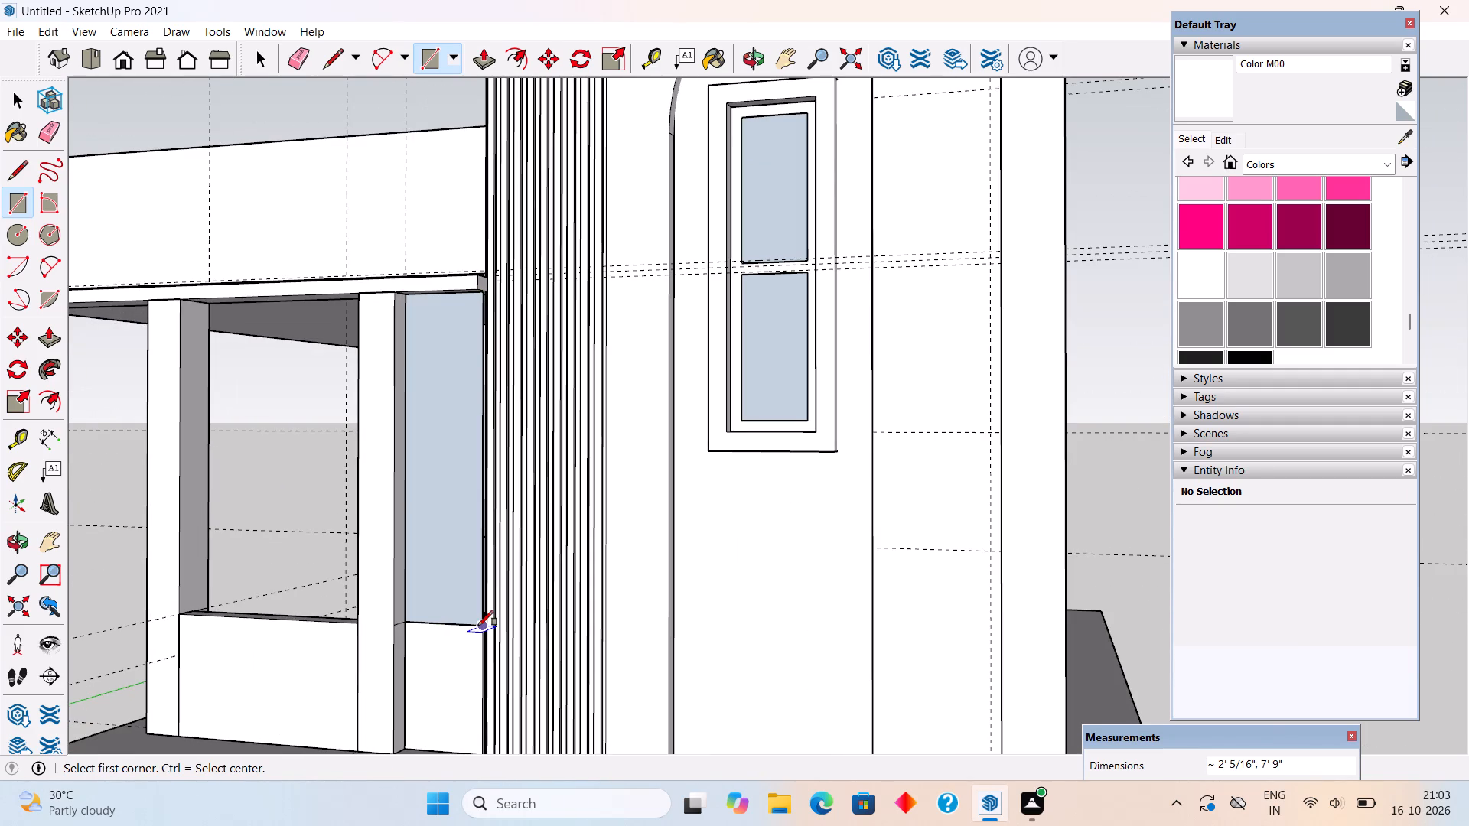
pyautogui.scroll(-1, 478, 626)
pyautogui.press('space')
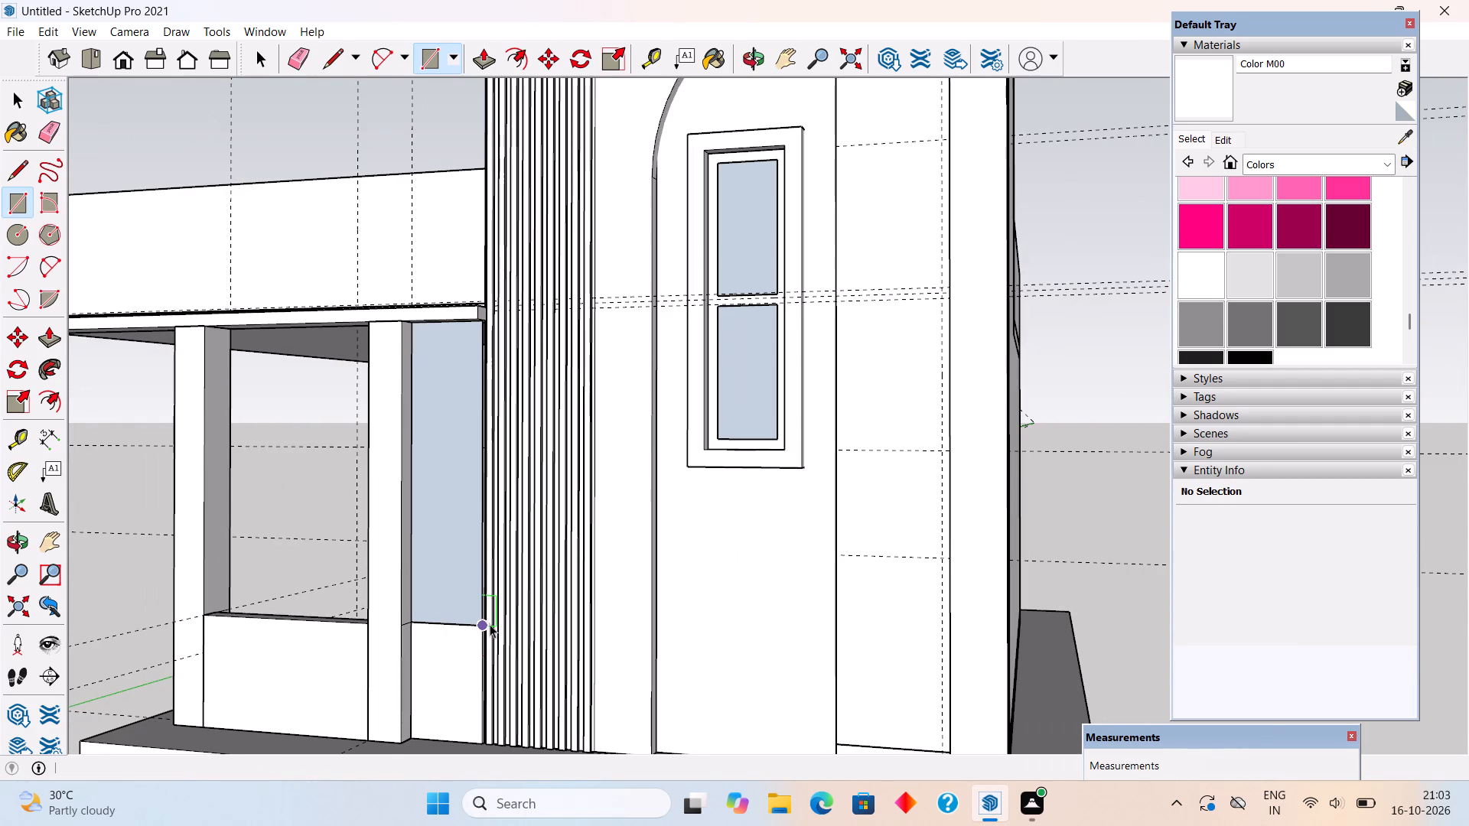
# Examine the terrace parapet, the beam under it and the columns from the side, from above and from below.
pyautogui.scroll(-4, 490, 624)
pyautogui.moveTo(482, 631); pyautogui.dragTo(667, 697, button='middle')
pyautogui.scroll(-1, 667, 697)
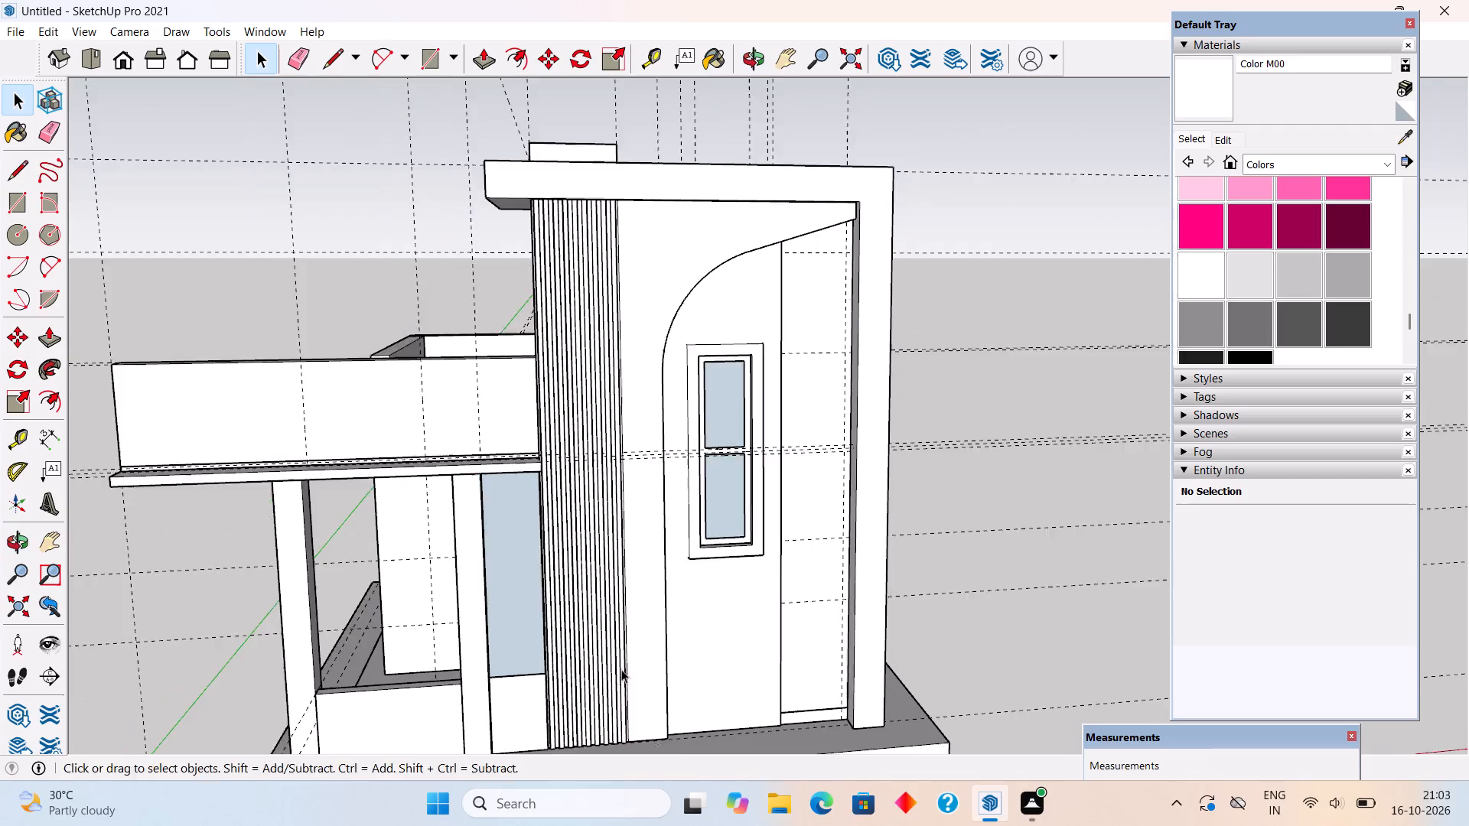
pyautogui.moveTo(427, 450); pyautogui.dragTo(702, 501, button='middle')
pyautogui.scroll(2, 475, 554)
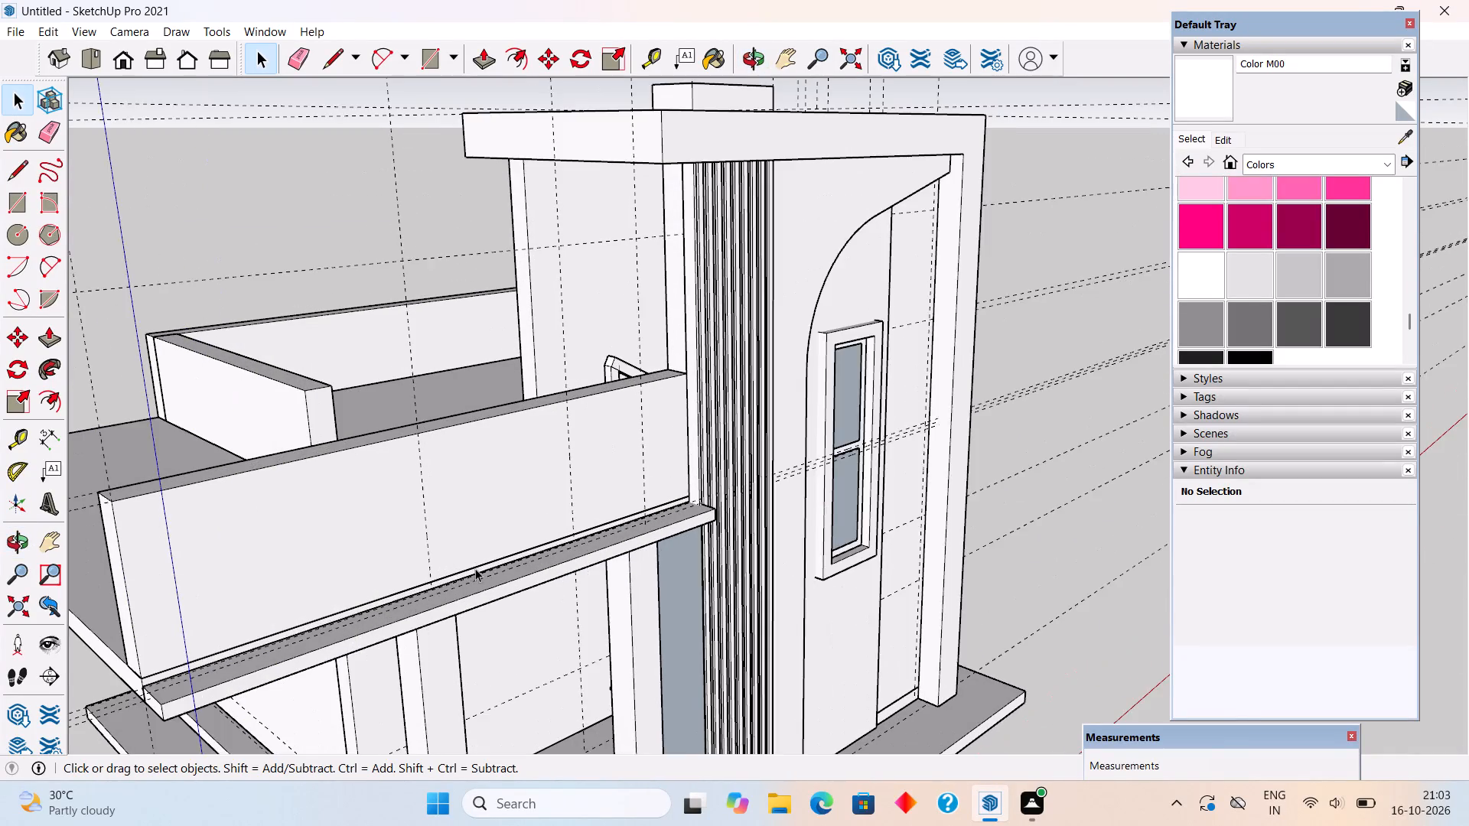
pyautogui.moveTo(514, 584); pyautogui.dragTo(579, 551, button='middle')
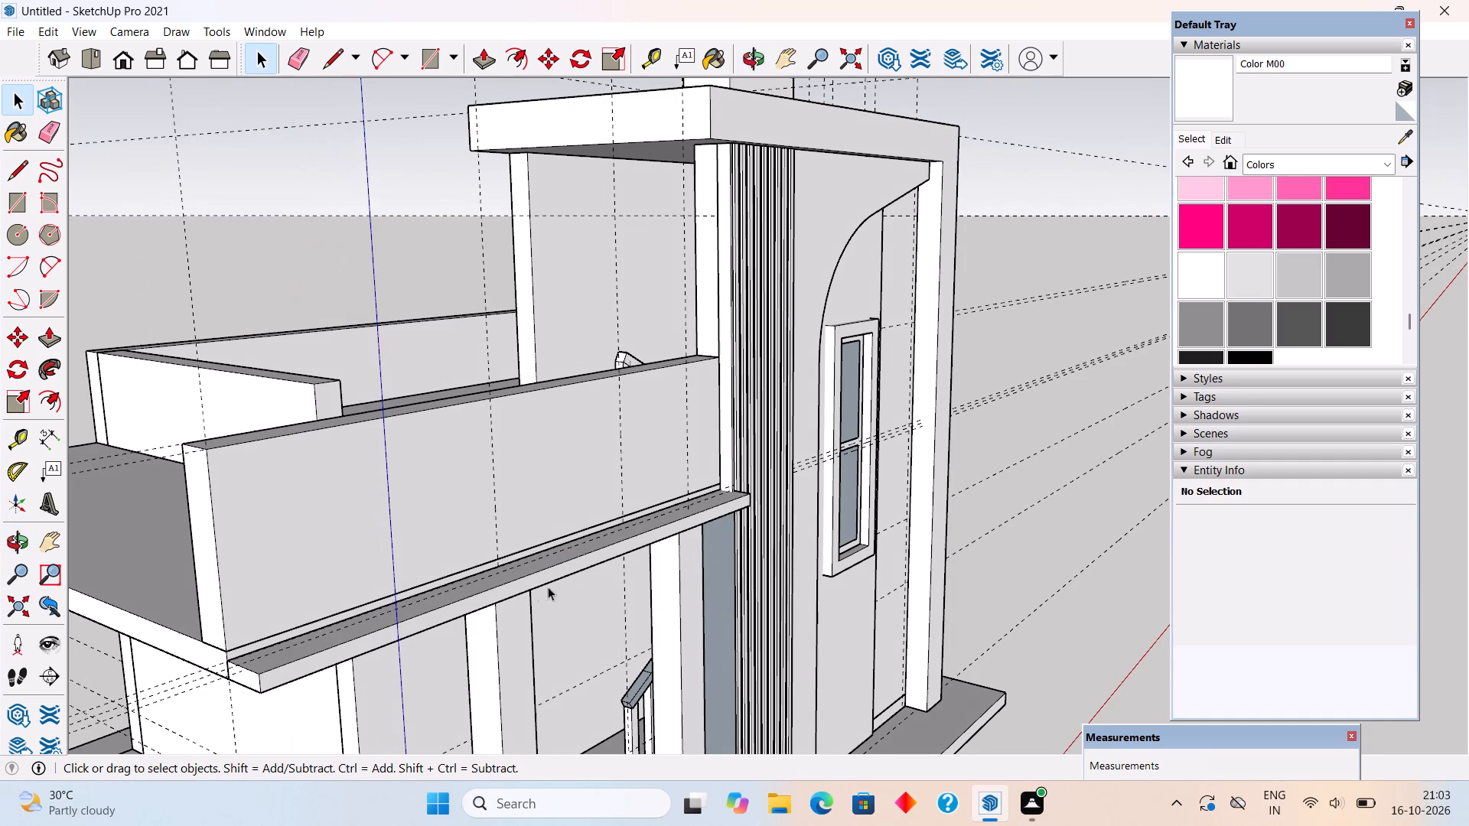
pyautogui.moveTo(402, 535); pyautogui.dragTo(398, 532, button='middle')
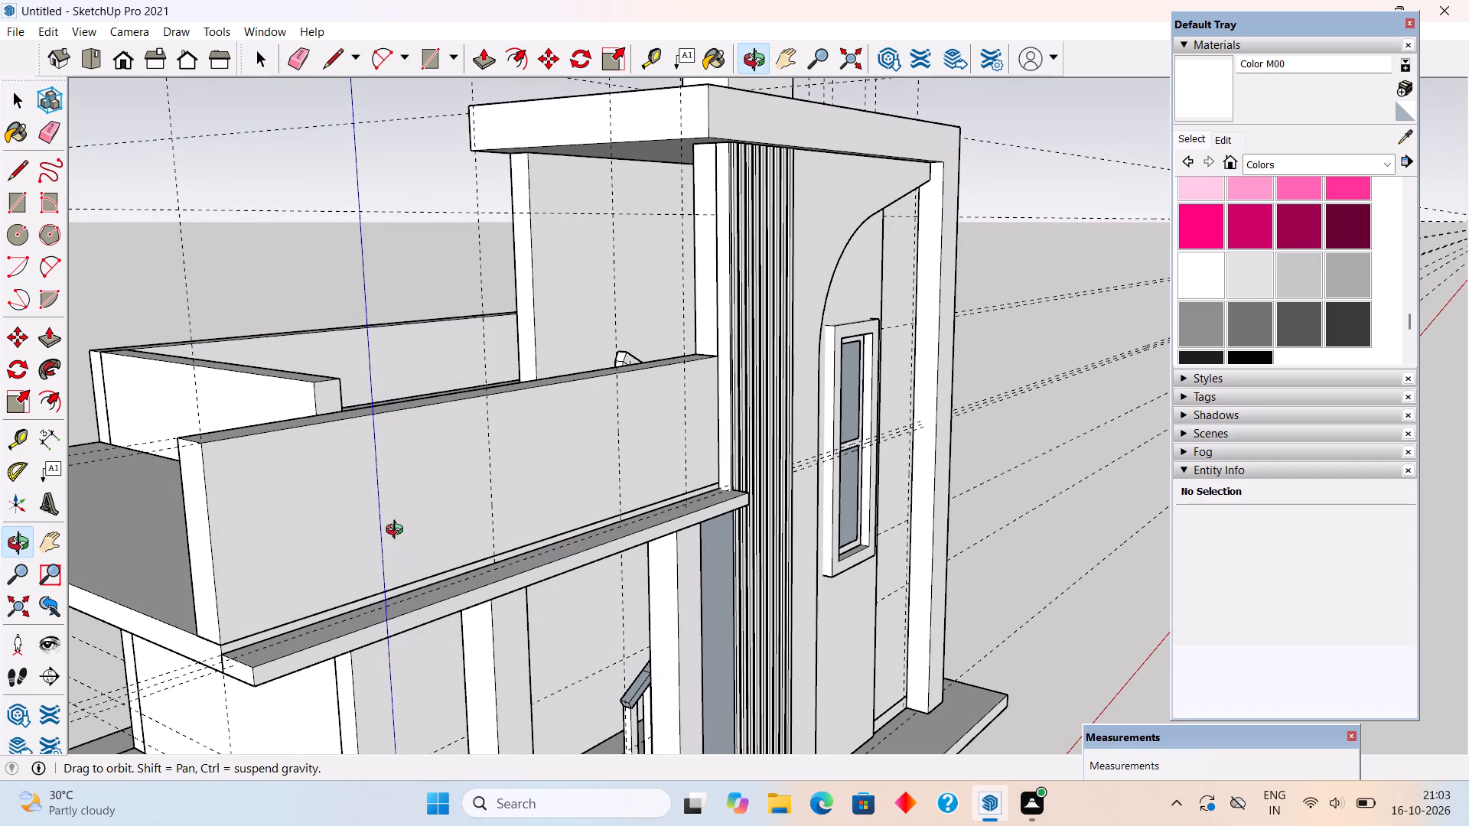
pyautogui.moveTo(398, 532); pyautogui.dragTo(414, 561, button='middle')
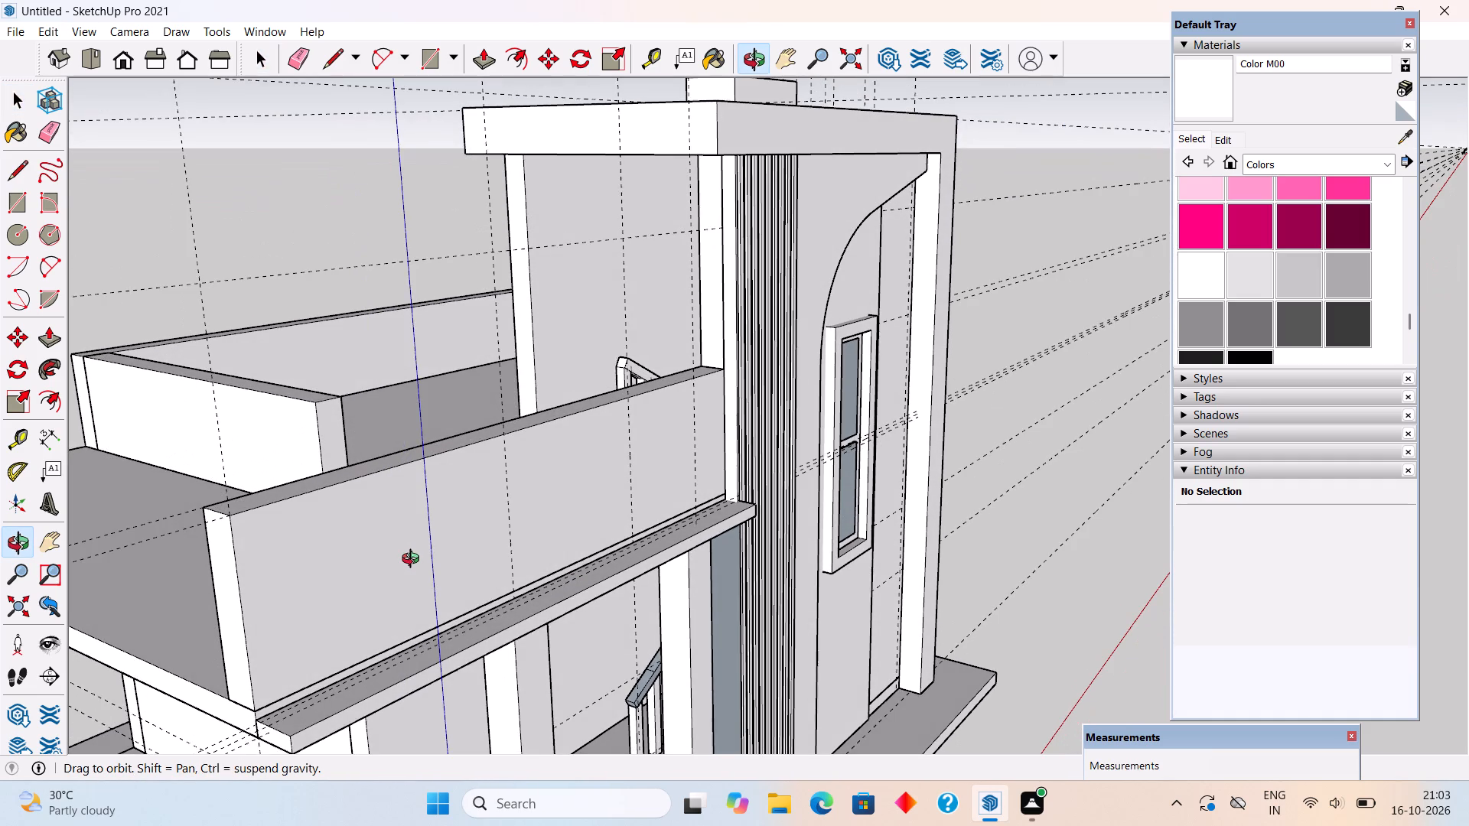
pyautogui.moveTo(414, 561); pyautogui.dragTo(458, 430, button='middle')
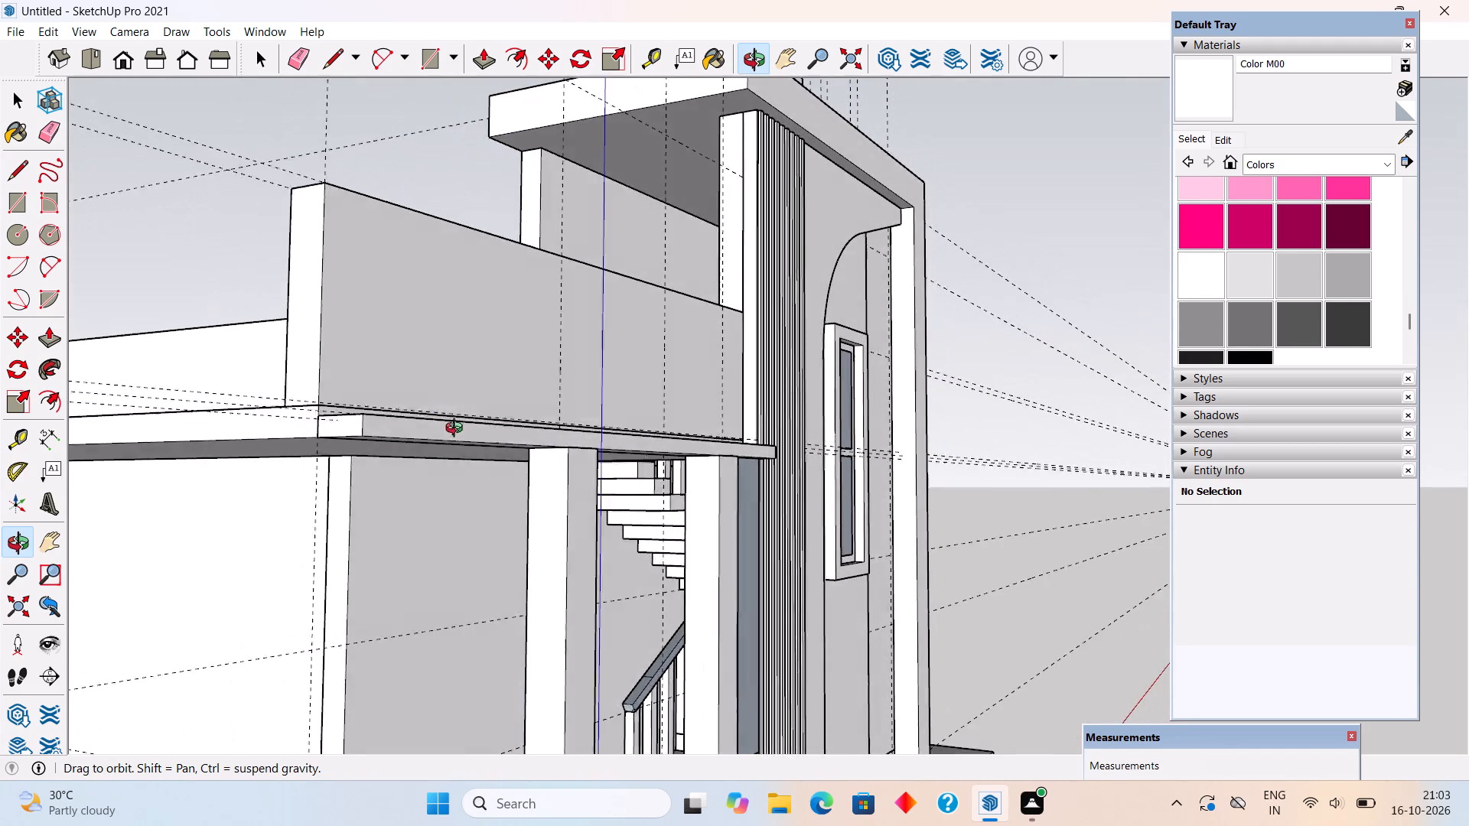
pyautogui.moveTo(458, 430); pyautogui.dragTo(474, 418, button='middle')
pyautogui.scroll(-8, 462, 396)
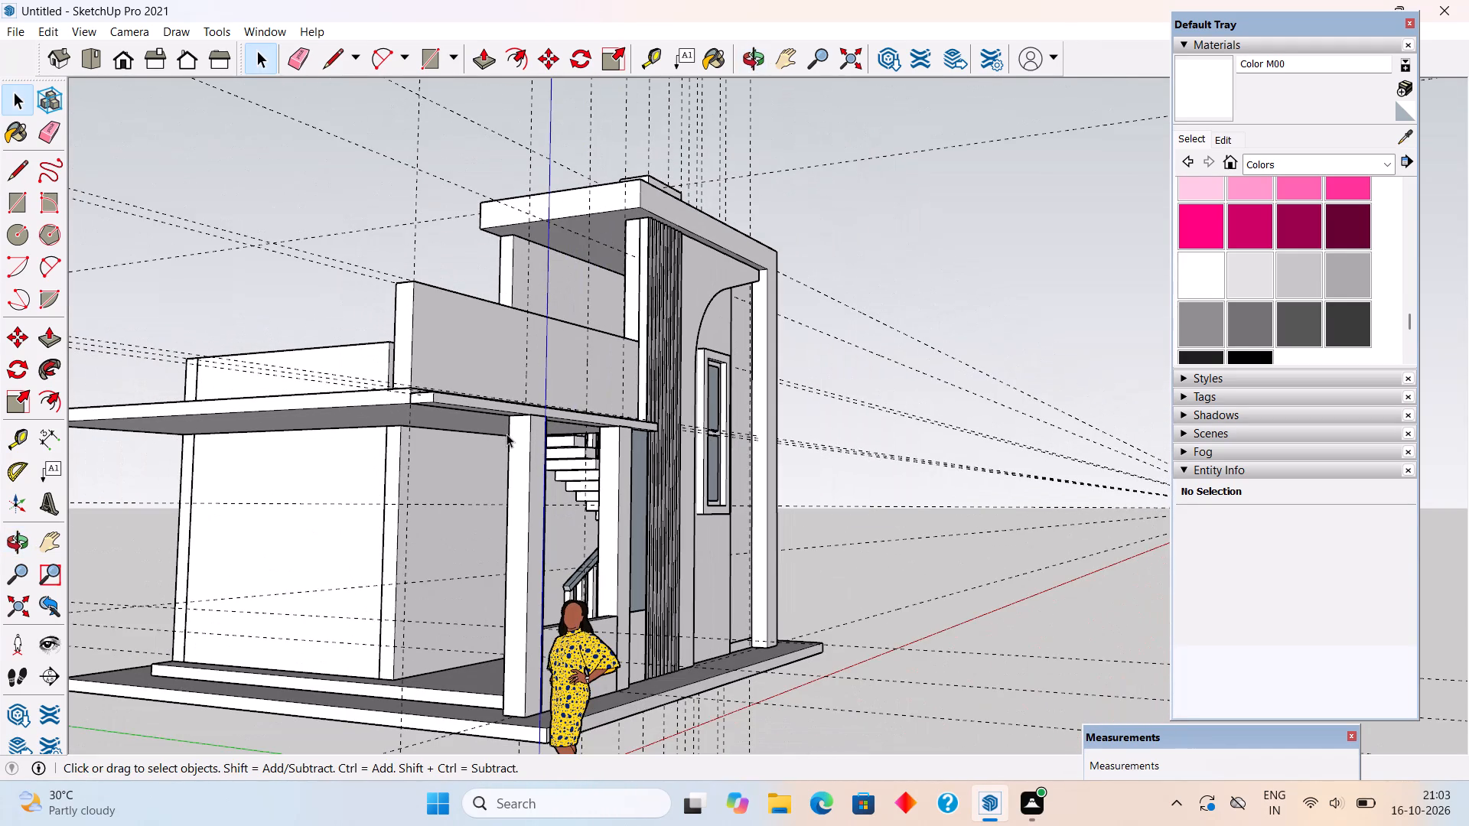
pyautogui.moveTo(510, 398); pyautogui.dragTo(608, 334, button='middle')
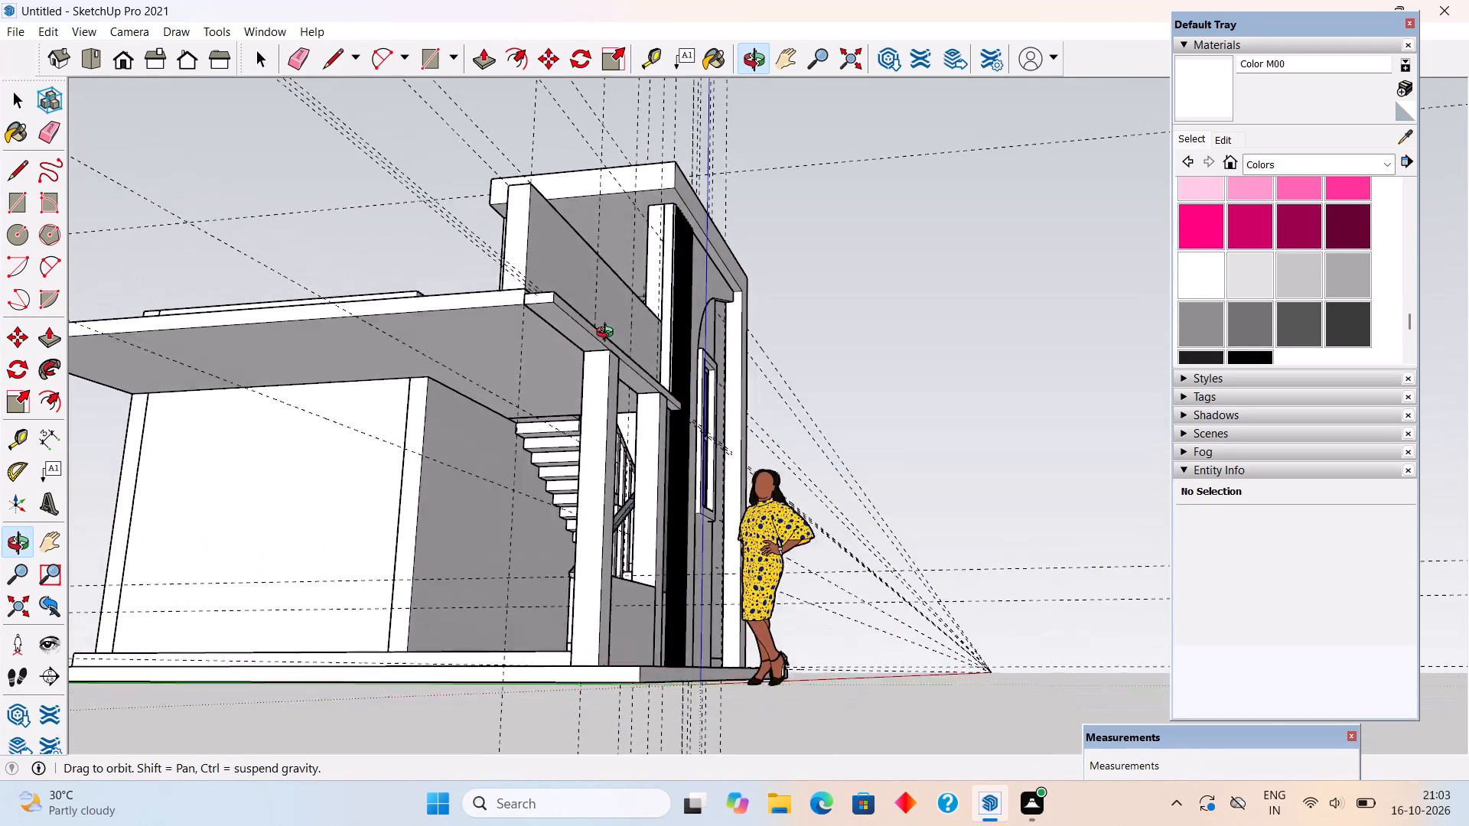
pyautogui.moveTo(608, 334); pyautogui.dragTo(550, 538, button='middle')
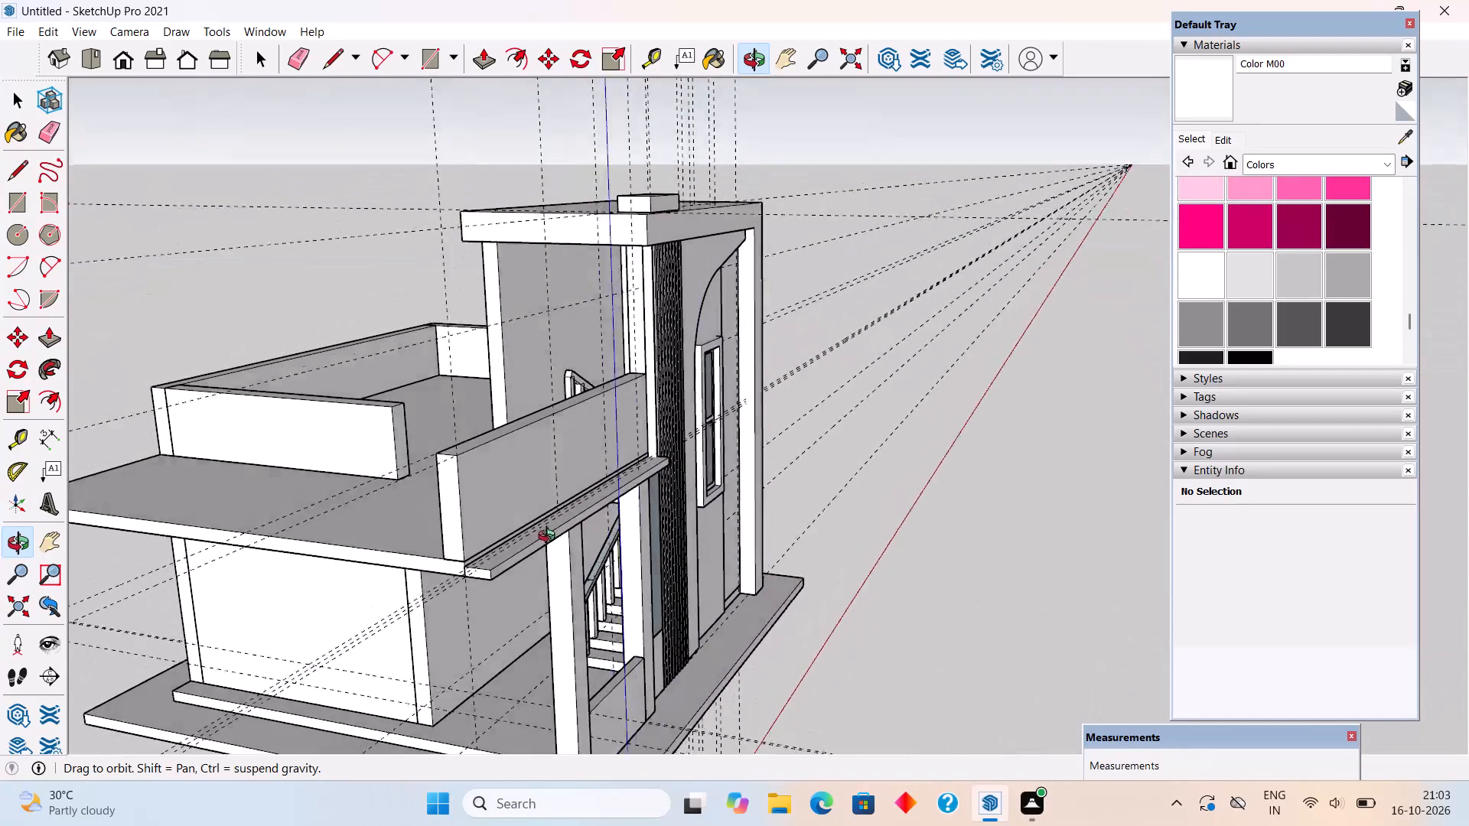
pyautogui.moveTo(550, 538); pyautogui.dragTo(459, 545, button='middle')
# Draw a rectangle 14' 1" by about 11 3/8" on the beam's top face, along the foot of the terrace parapet.
pyautogui.scroll(4, 437, 525)
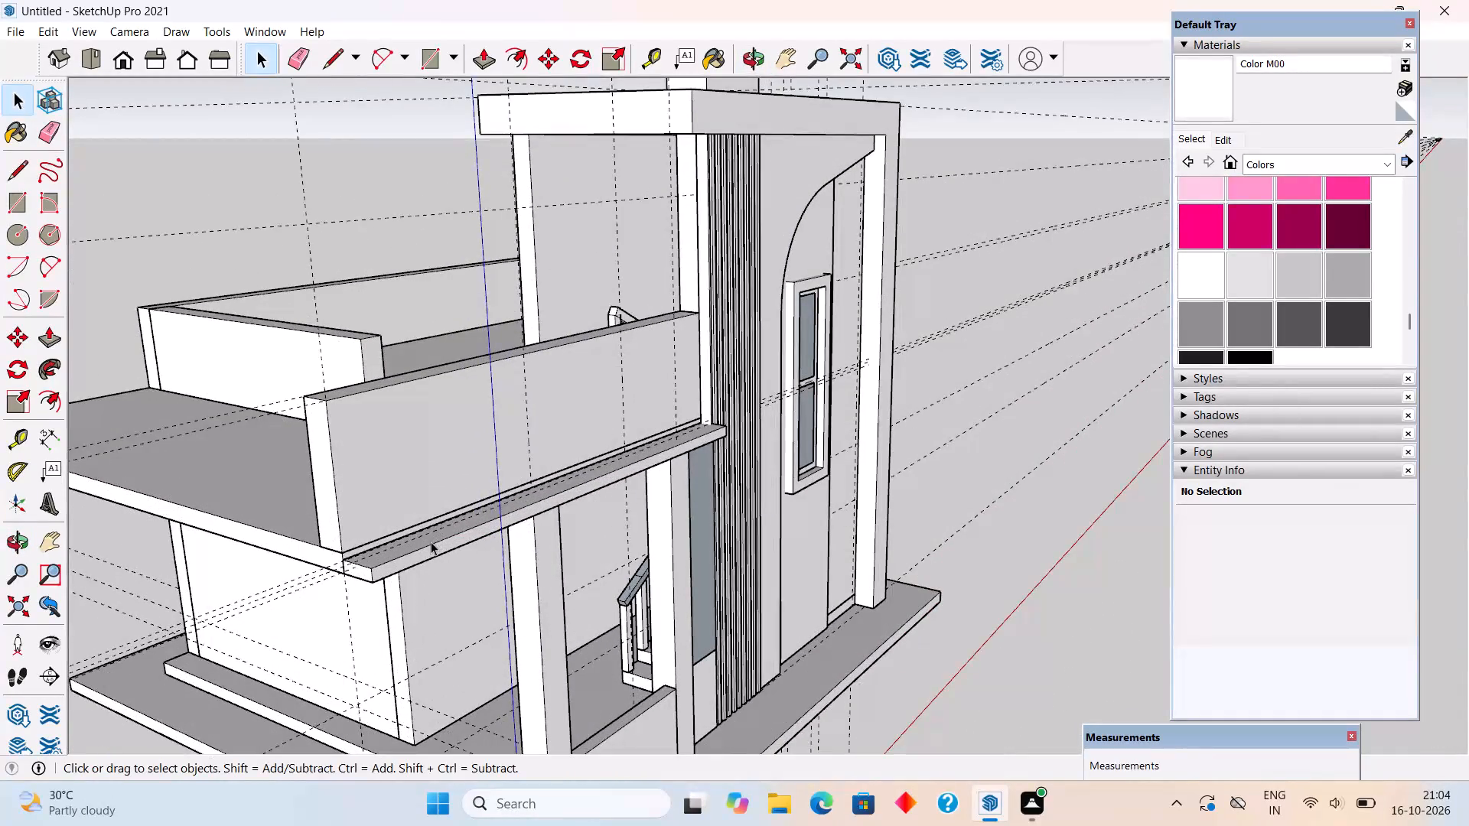
pyautogui.scroll(3, 429, 541)
pyautogui.press('r')
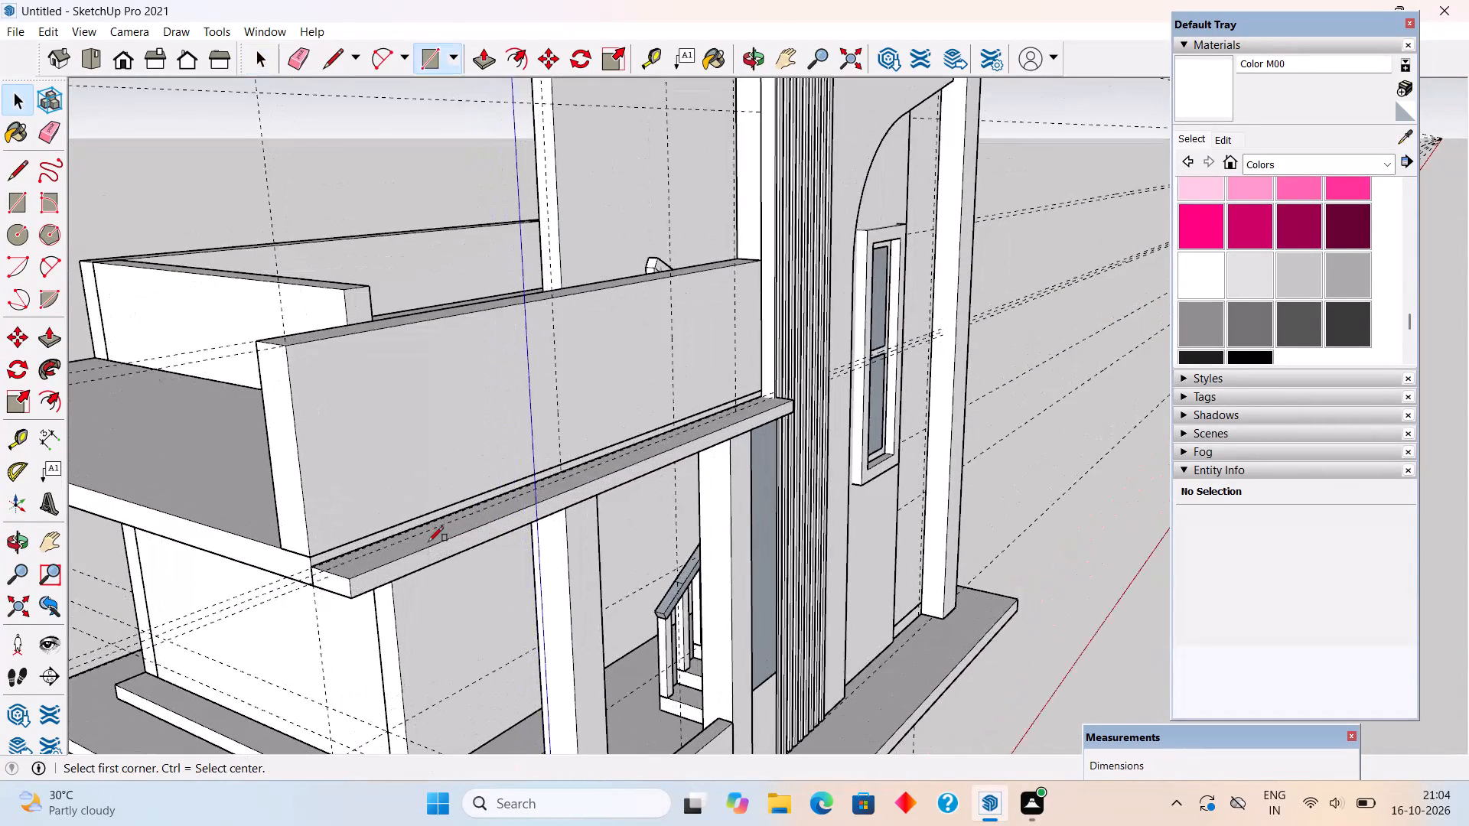
pyautogui.scroll(4, 323, 558)
pyautogui.click(310, 571)
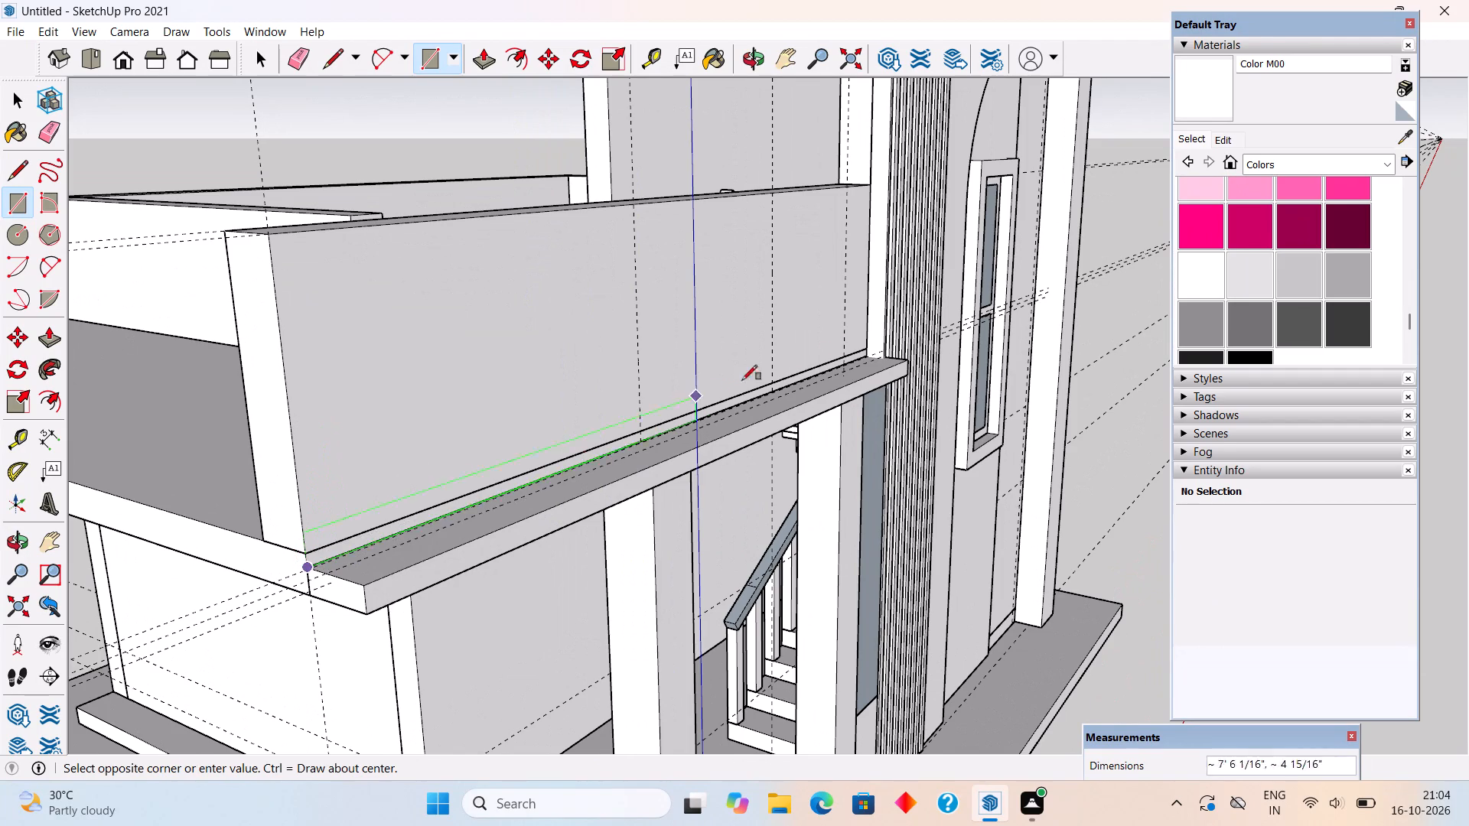
pyautogui.click(908, 359)
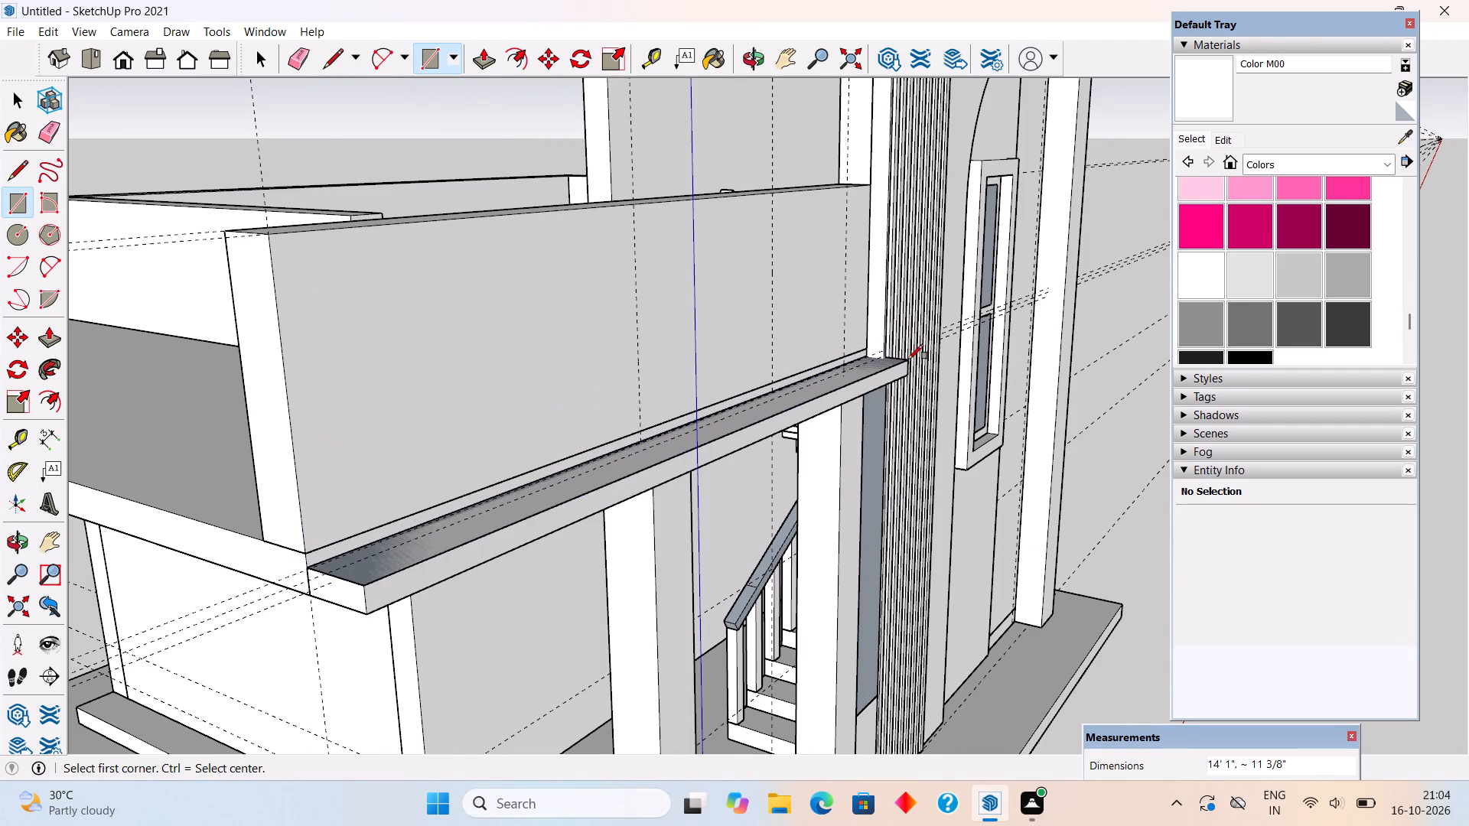
# Pull the rectangle on top of the beam up 8".
pyautogui.press('p')
pyautogui.click(840, 372)
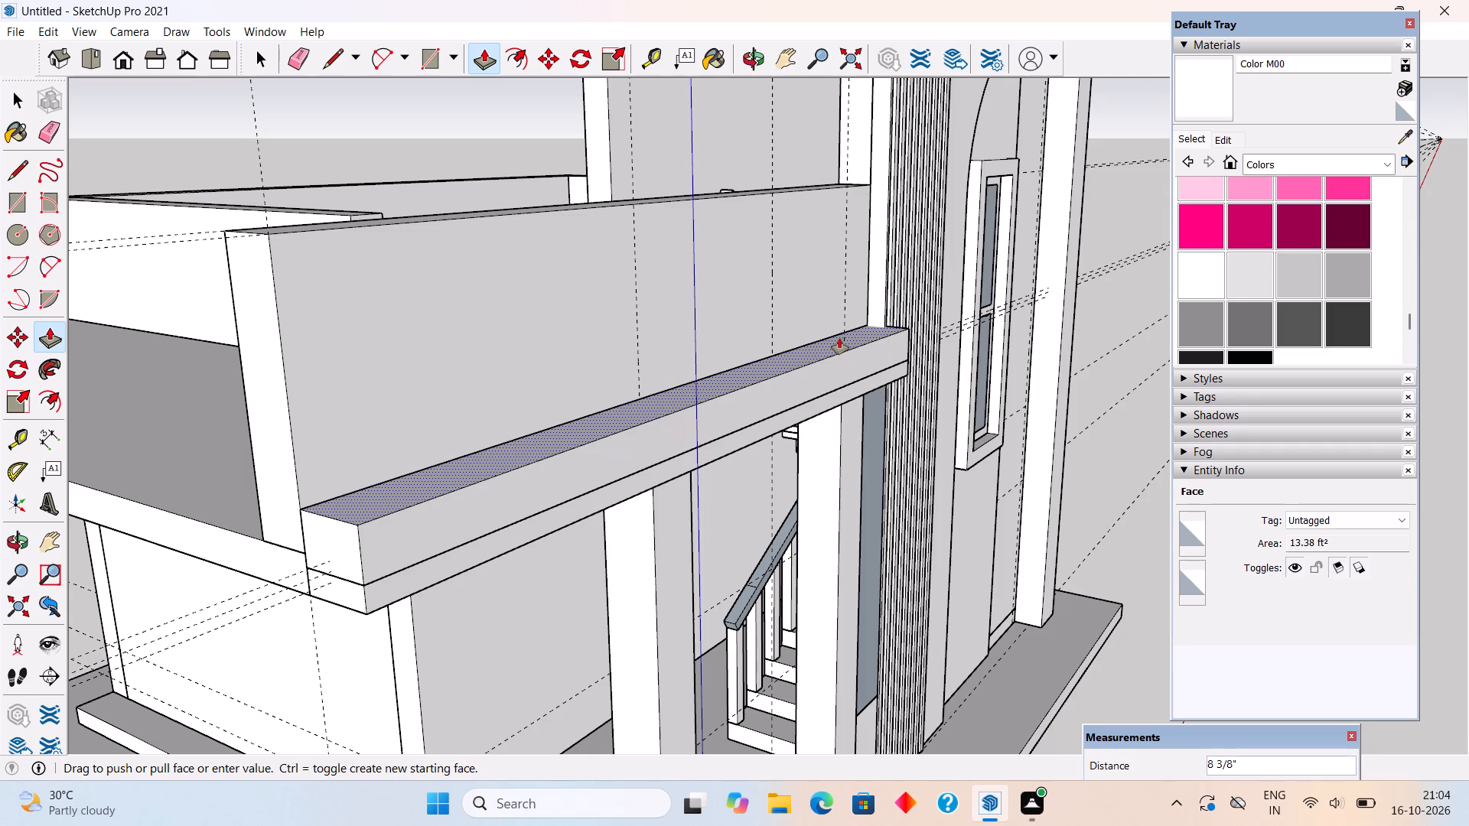
pyautogui.write('8"')
pyautogui.press('Return')
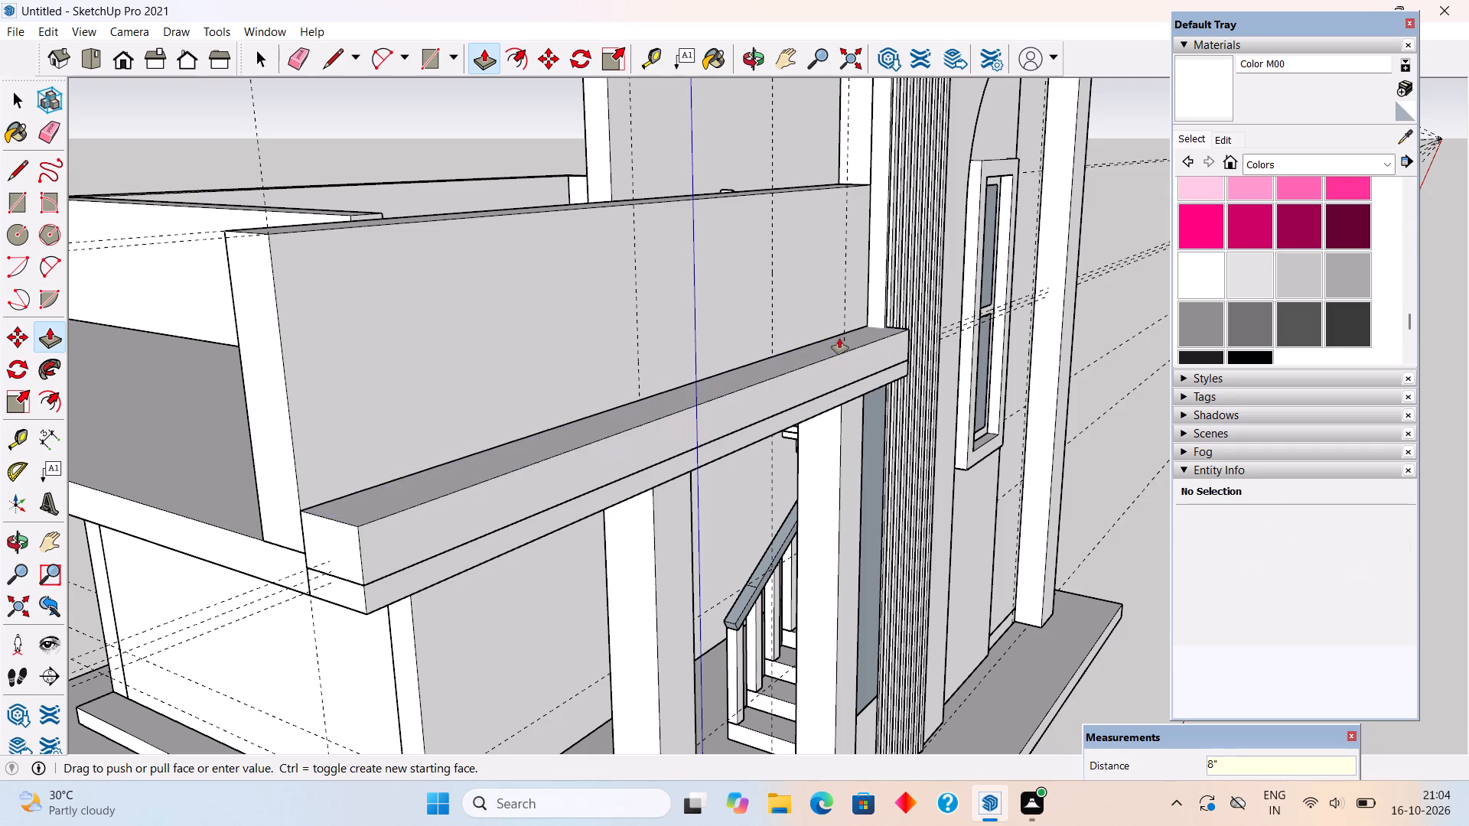
# Extend the raised band's end face 8" across the front of the ribbed wall.
pyautogui.moveTo(795, 226); pyautogui.dragTo(493, 102, button='middle')
pyautogui.scroll(-4, 493, 102)
pyautogui.moveTo(534, 285); pyautogui.dragTo(480, 347, button='middle')
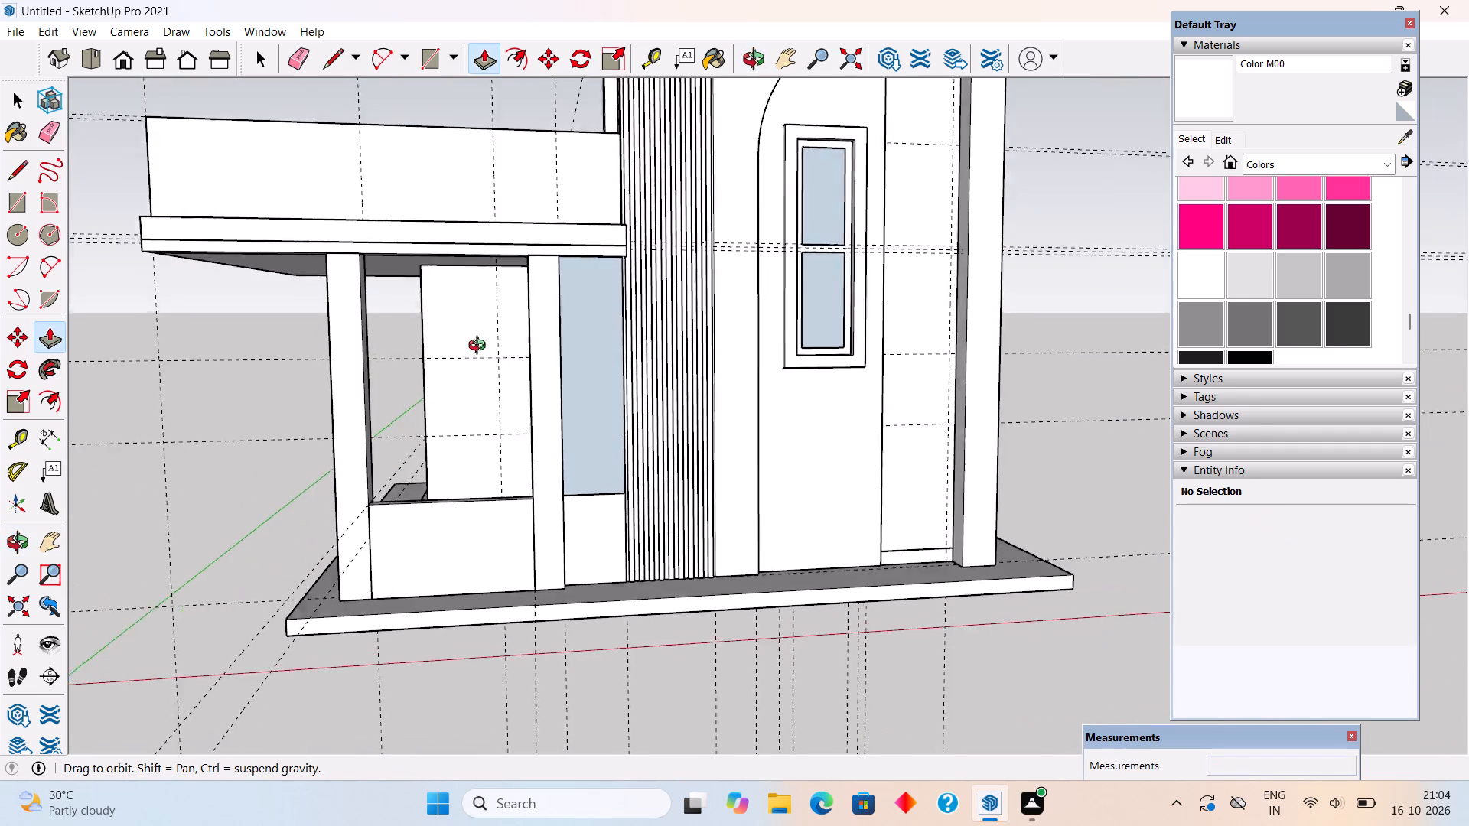
pyautogui.moveTo(480, 347); pyautogui.dragTo(440, 399, button='middle')
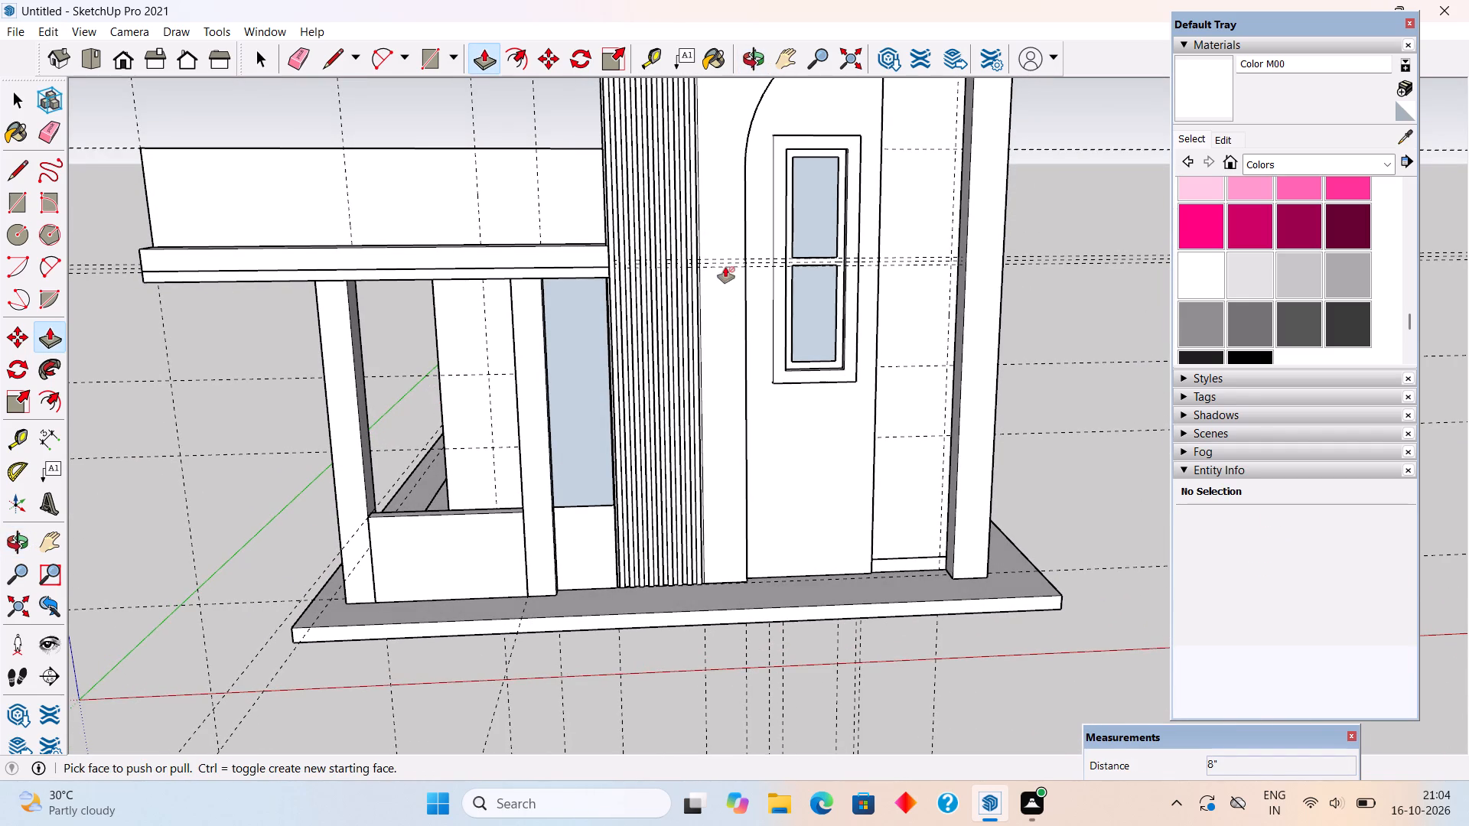
pyautogui.moveTo(558, 230); pyautogui.dragTo(415, 208, button='middle')
pyautogui.scroll(4, 636, 239)
pyautogui.scroll(5, 557, 233)
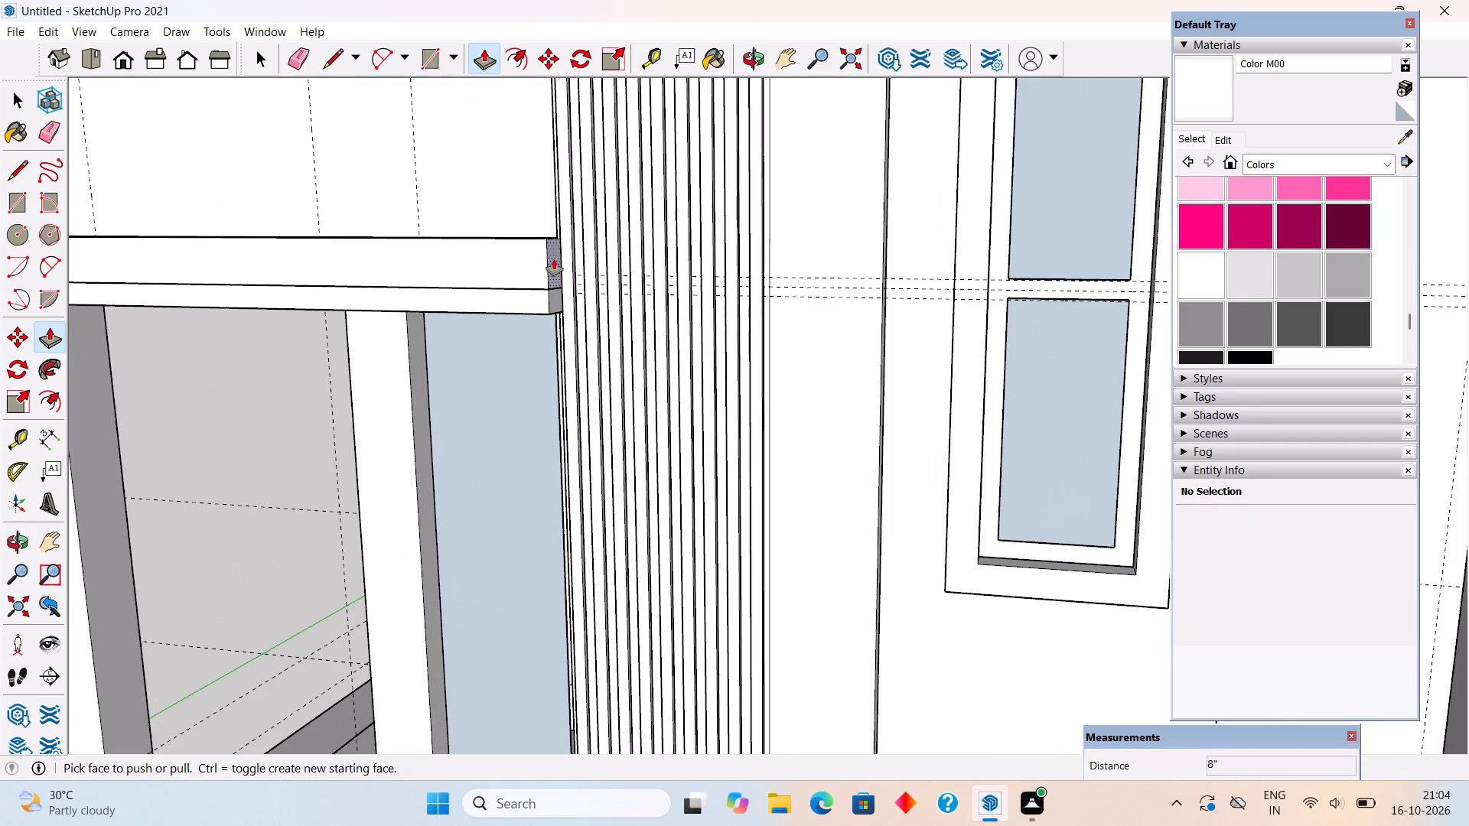
pyautogui.click(554, 259)
pyautogui.write('8"')
pyautogui.press('Return')
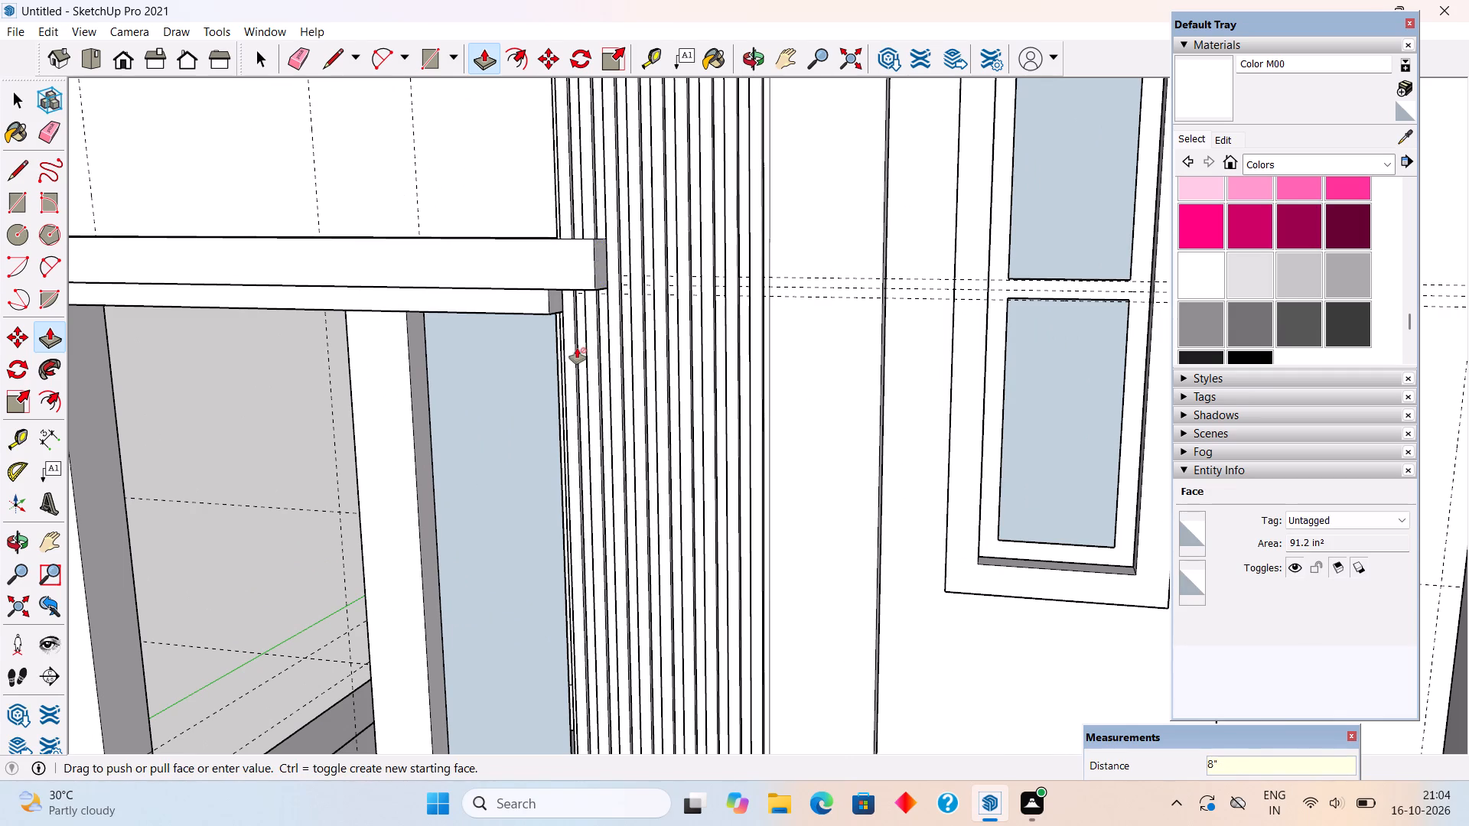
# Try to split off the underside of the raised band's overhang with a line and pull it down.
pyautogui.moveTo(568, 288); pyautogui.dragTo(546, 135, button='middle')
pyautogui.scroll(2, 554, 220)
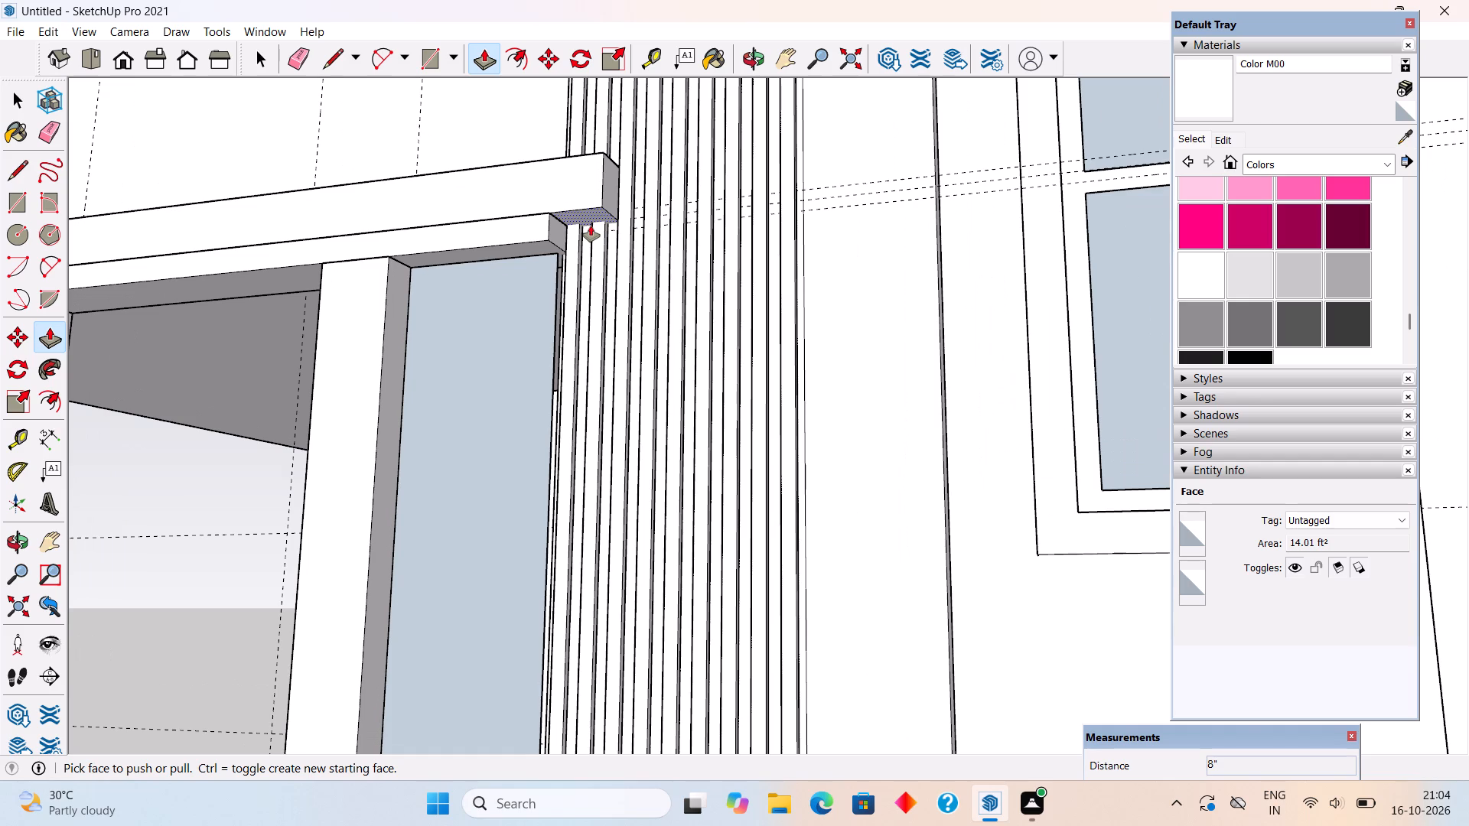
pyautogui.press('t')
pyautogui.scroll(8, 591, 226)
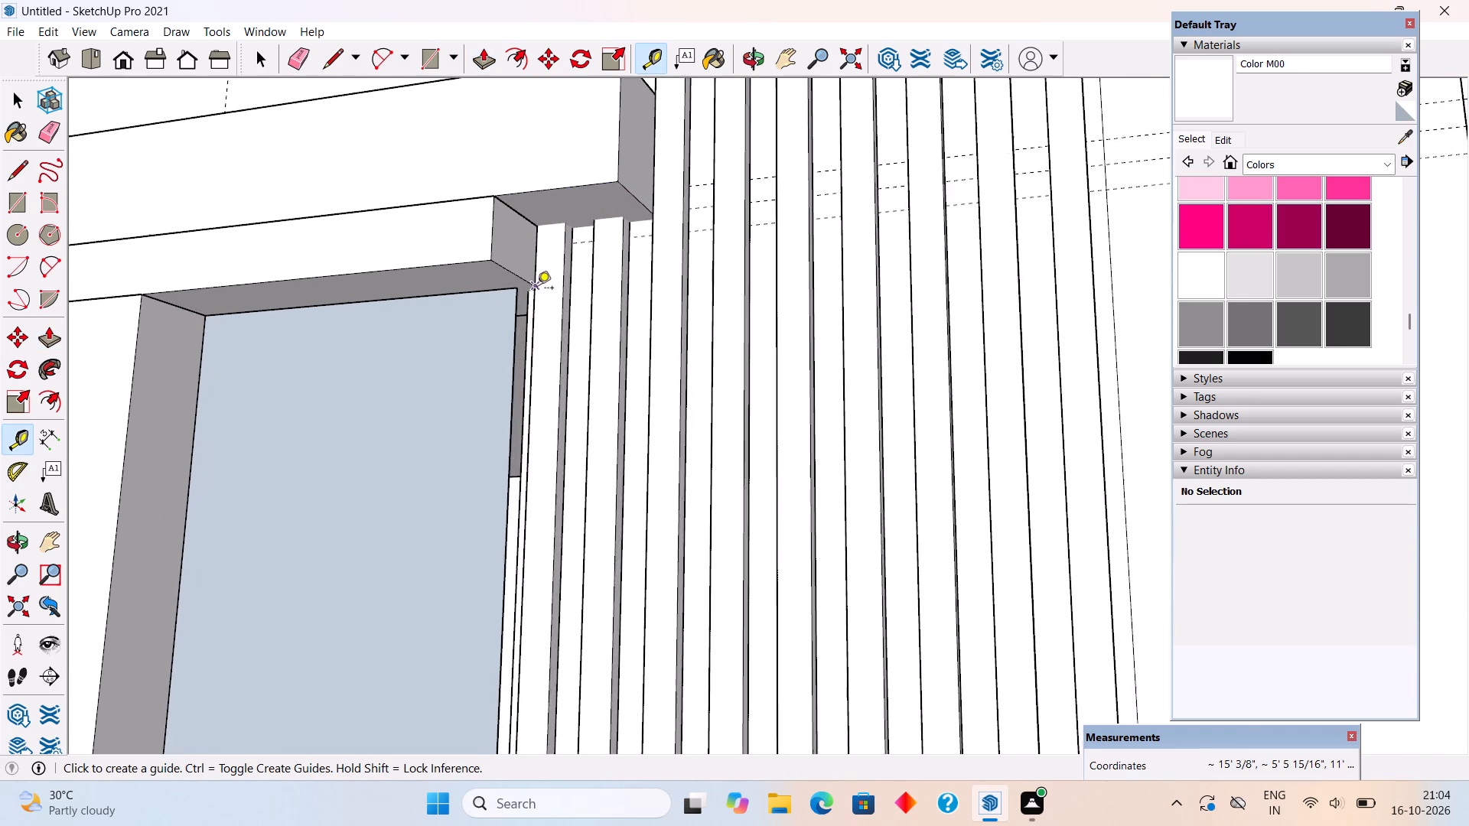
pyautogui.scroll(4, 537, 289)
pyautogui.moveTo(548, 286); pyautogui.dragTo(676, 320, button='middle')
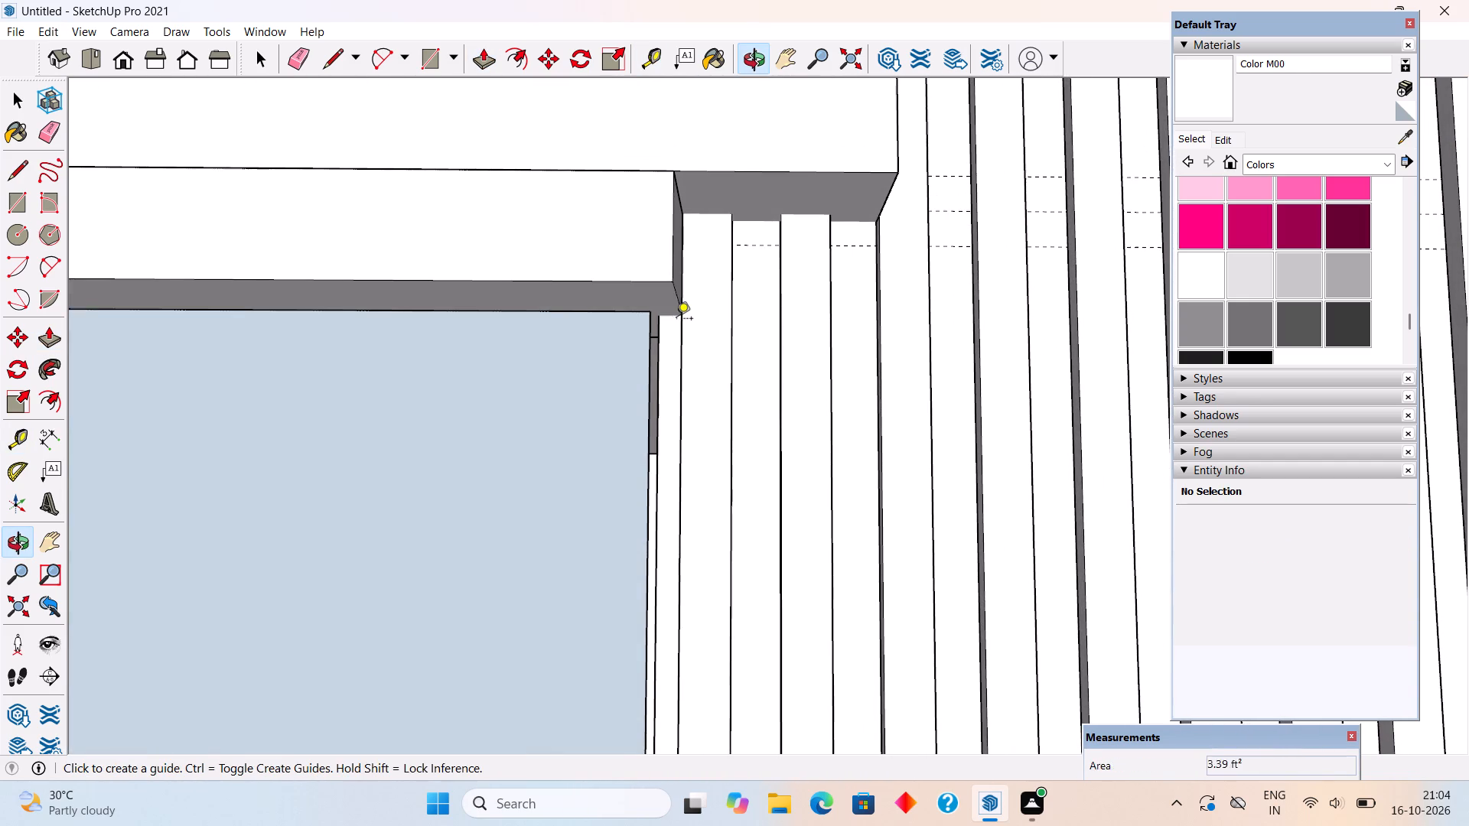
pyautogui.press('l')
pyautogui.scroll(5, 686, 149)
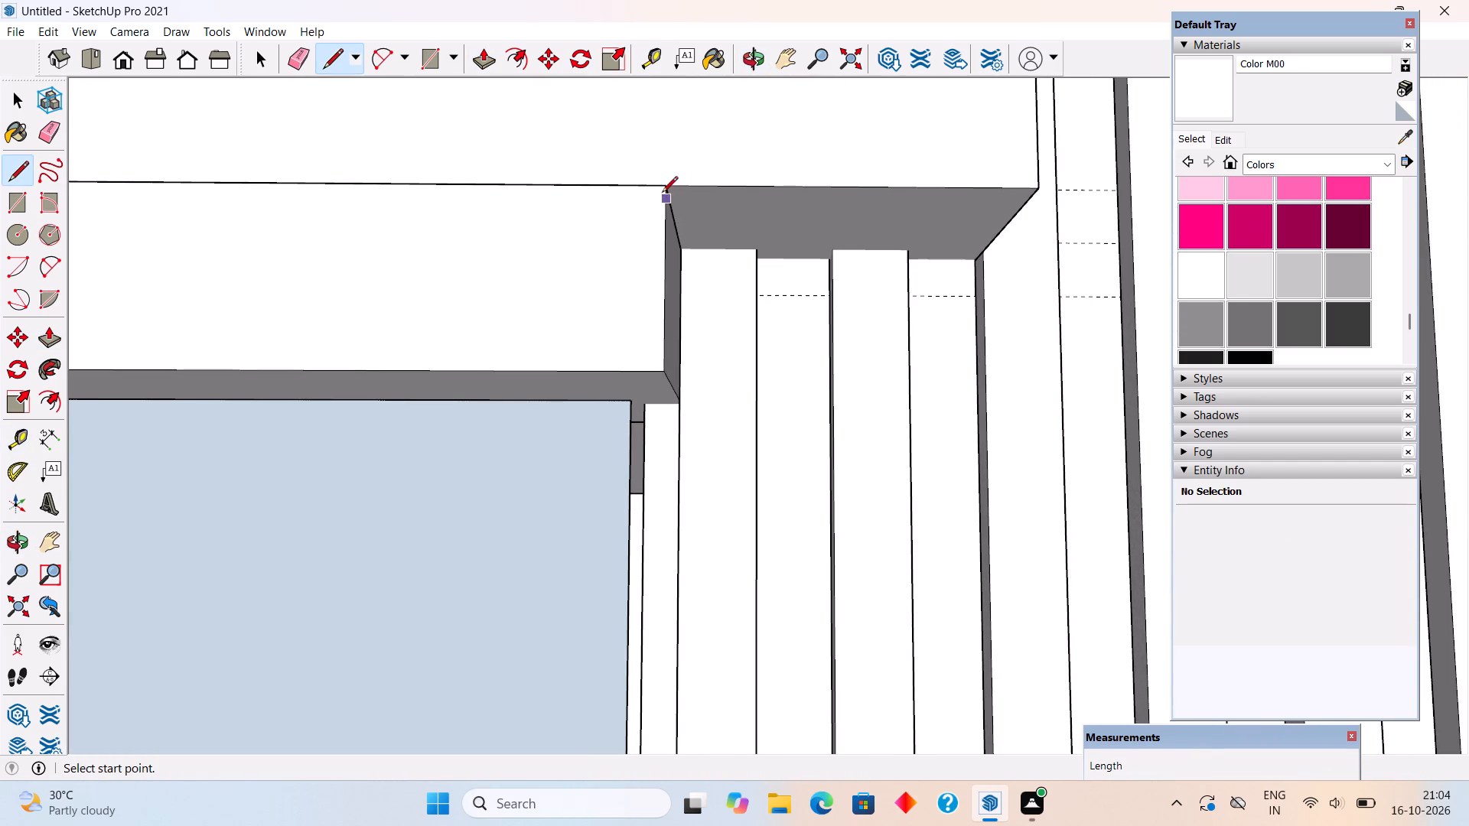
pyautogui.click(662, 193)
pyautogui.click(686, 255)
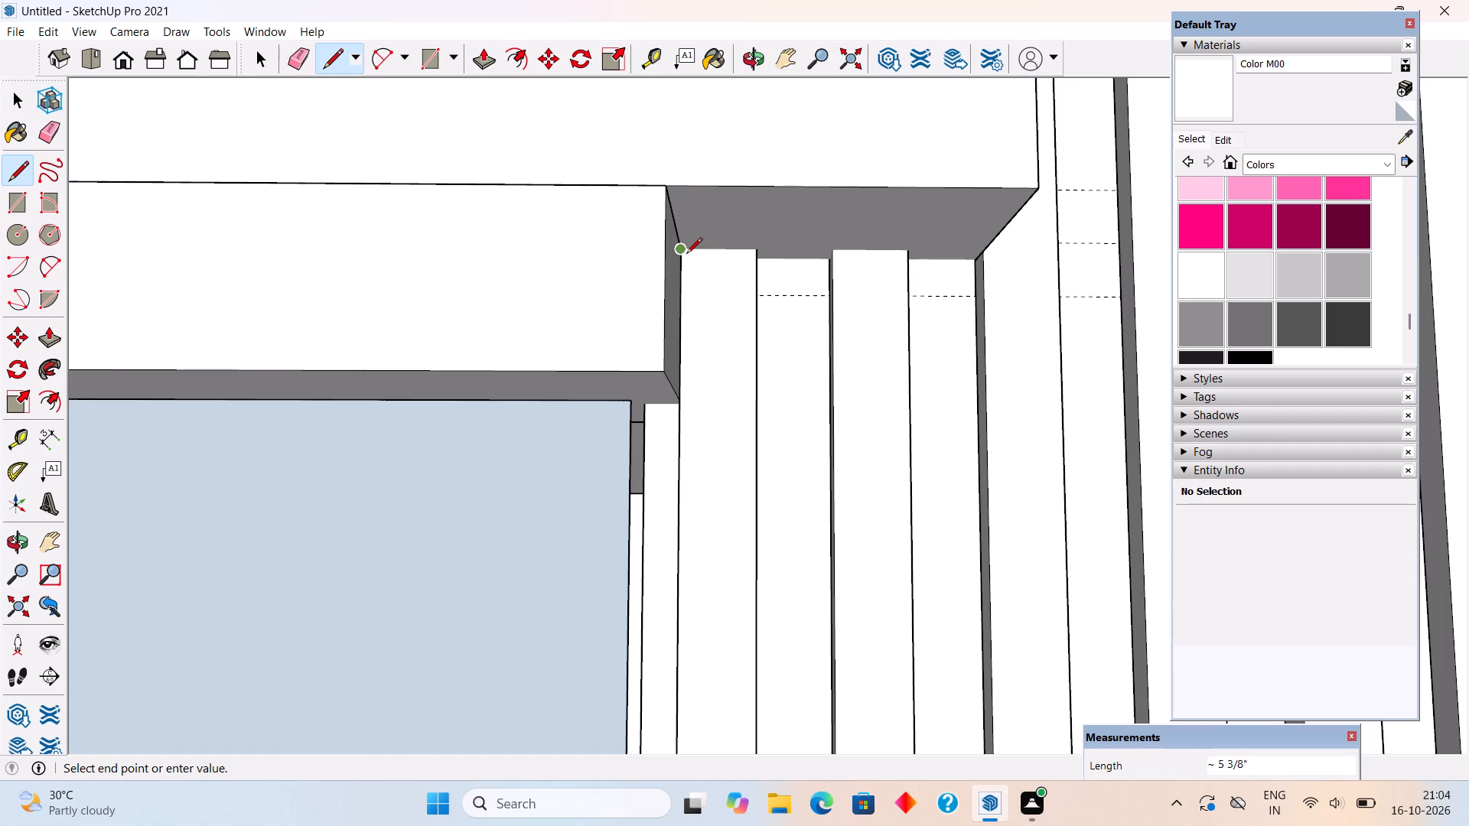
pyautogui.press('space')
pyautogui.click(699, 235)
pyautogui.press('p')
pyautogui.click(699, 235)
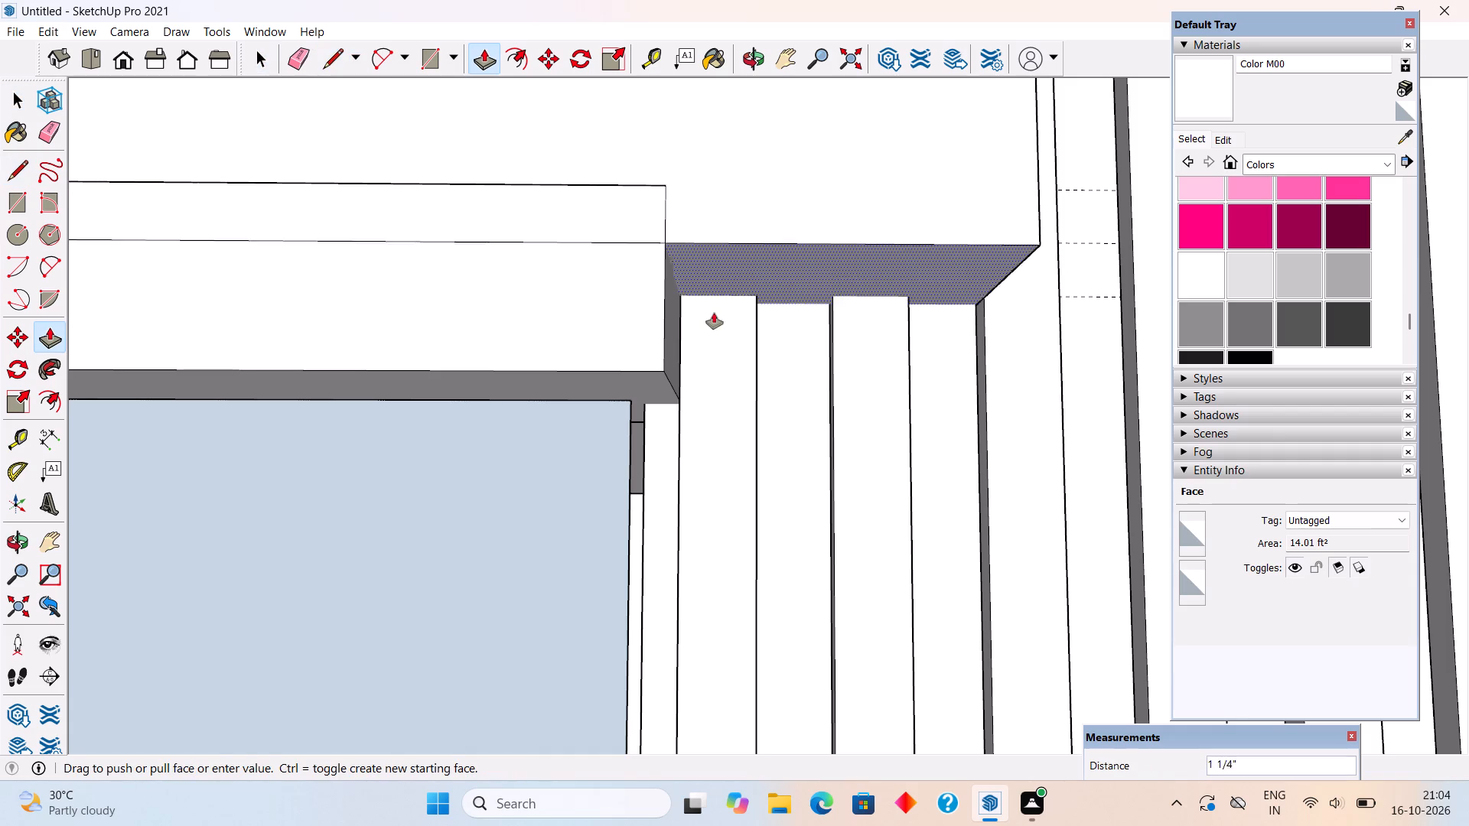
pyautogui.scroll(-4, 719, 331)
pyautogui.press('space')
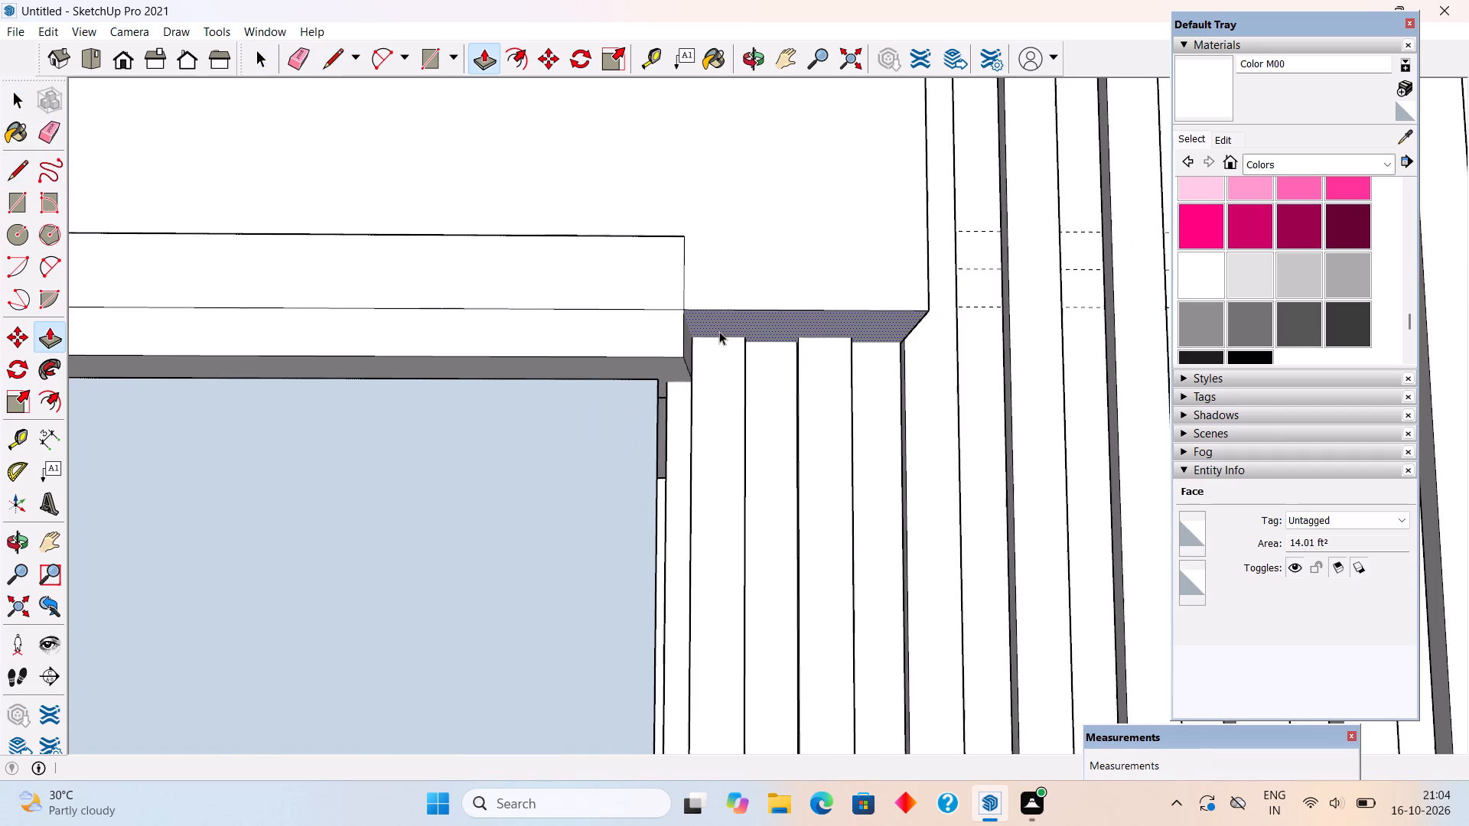
# Push the raised band's end face back flush with the beam end, and pull it out again 8" as a separate section.
pyautogui.scroll(-5, 719, 331)
pyautogui.moveTo(738, 311); pyautogui.dragTo(532, 375, button='middle')
pyautogui.click(510, 338)
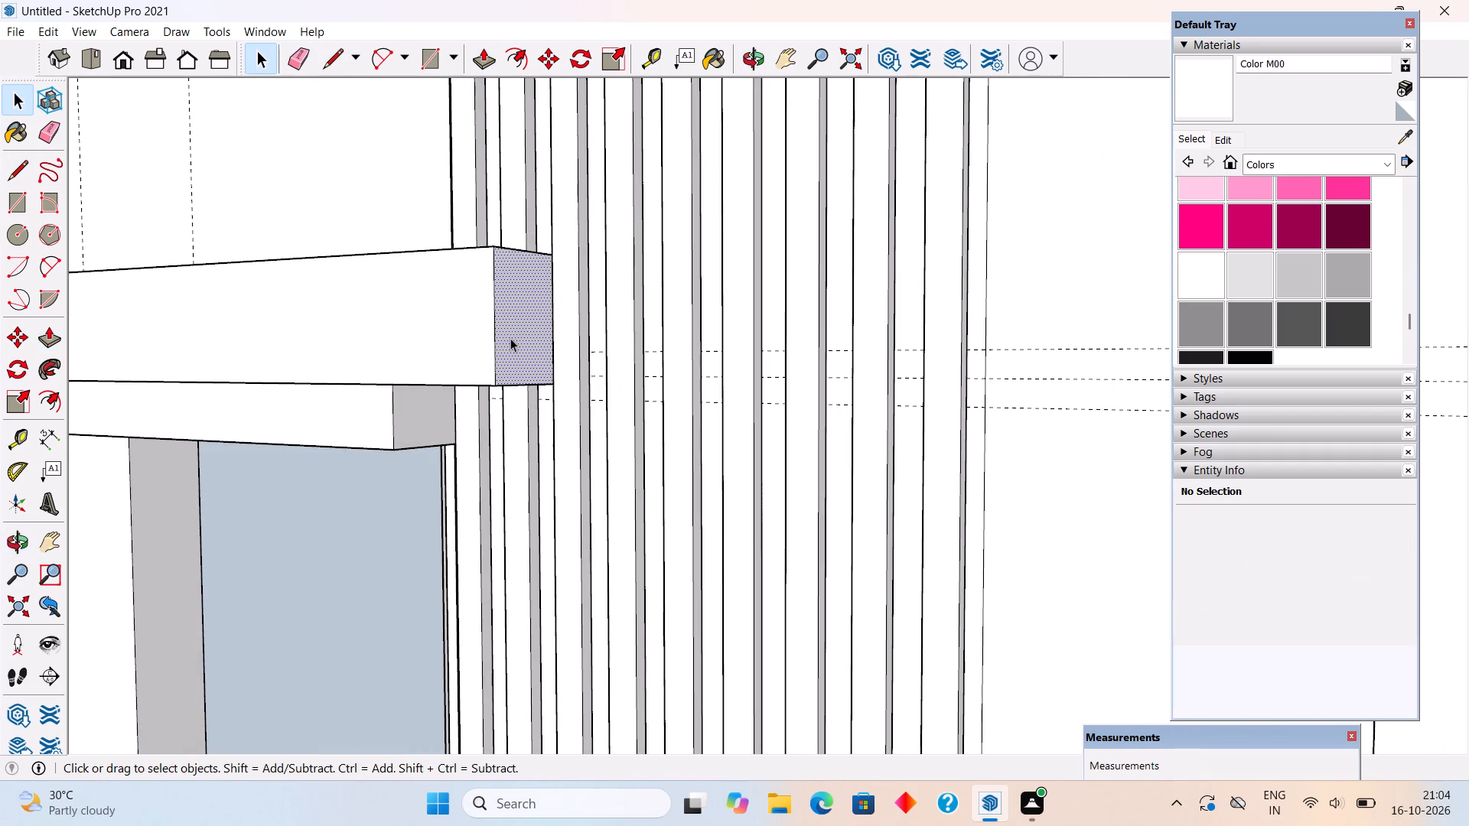
pyautogui.press('p')
pyautogui.click(510, 338)
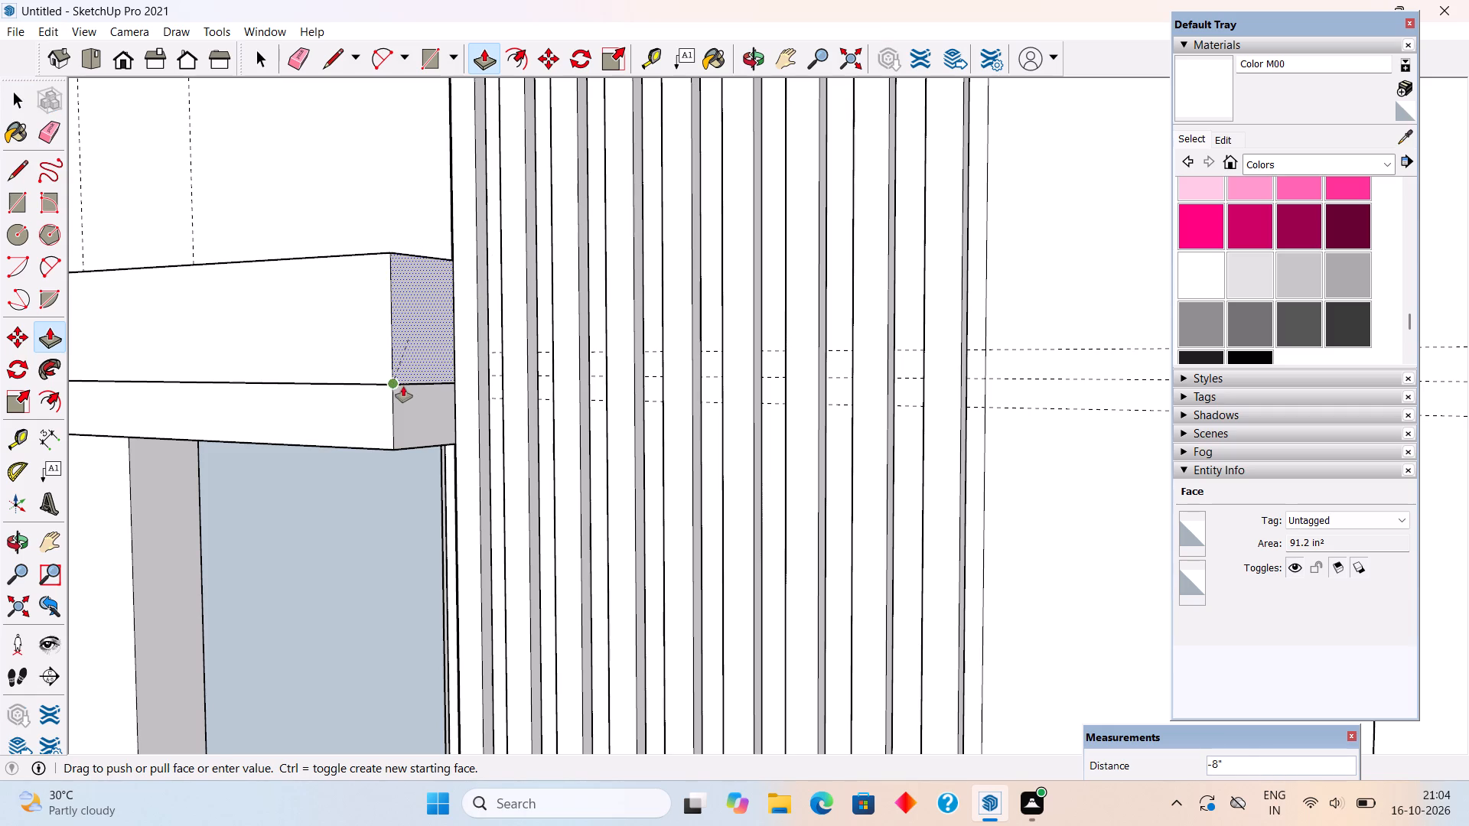
pyautogui.click(403, 386)
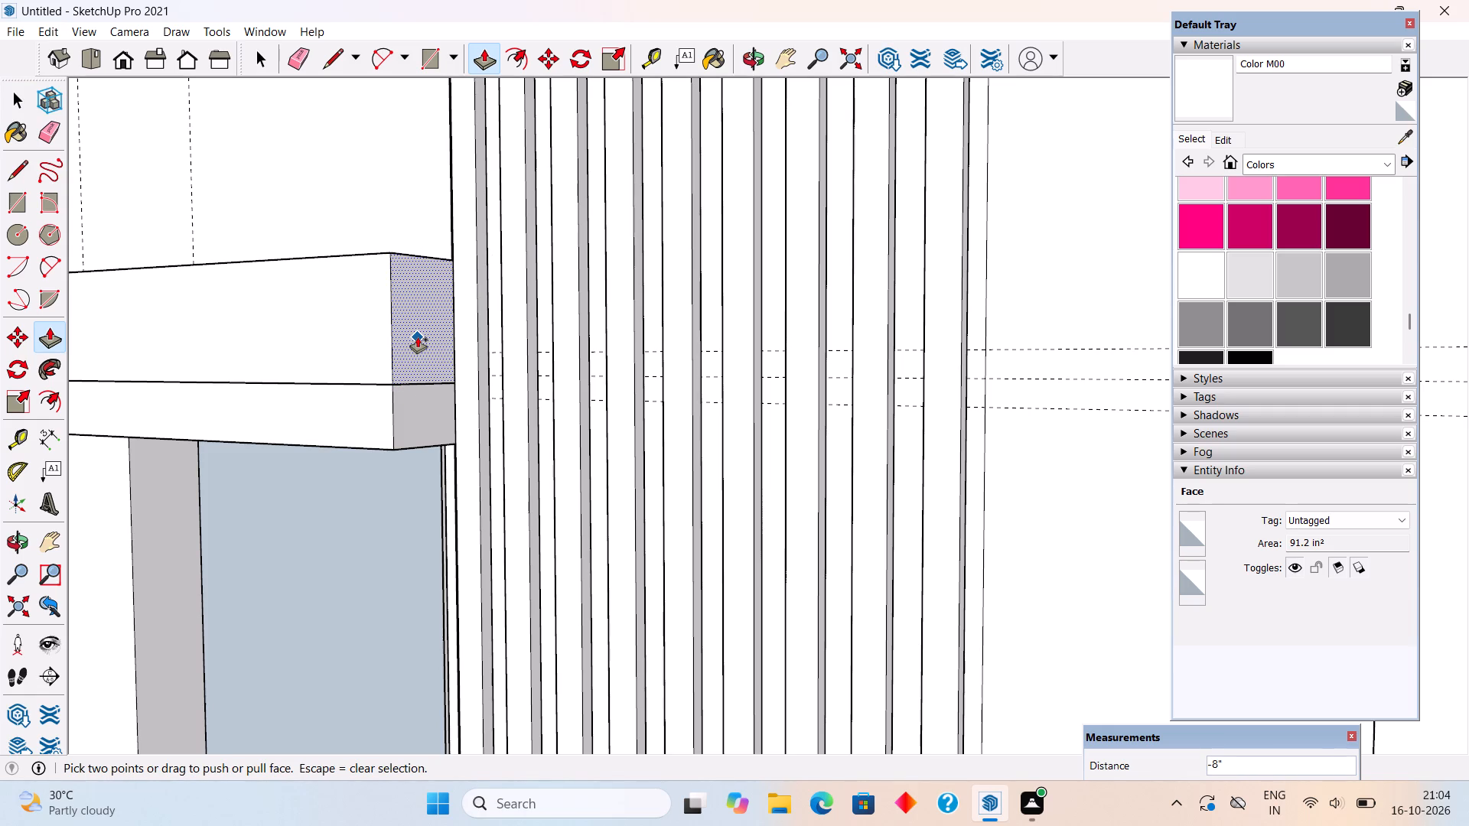
pyautogui.keyDown('ctrl'); pyautogui.click(418, 337); pyautogui.keyUp('ctrl')
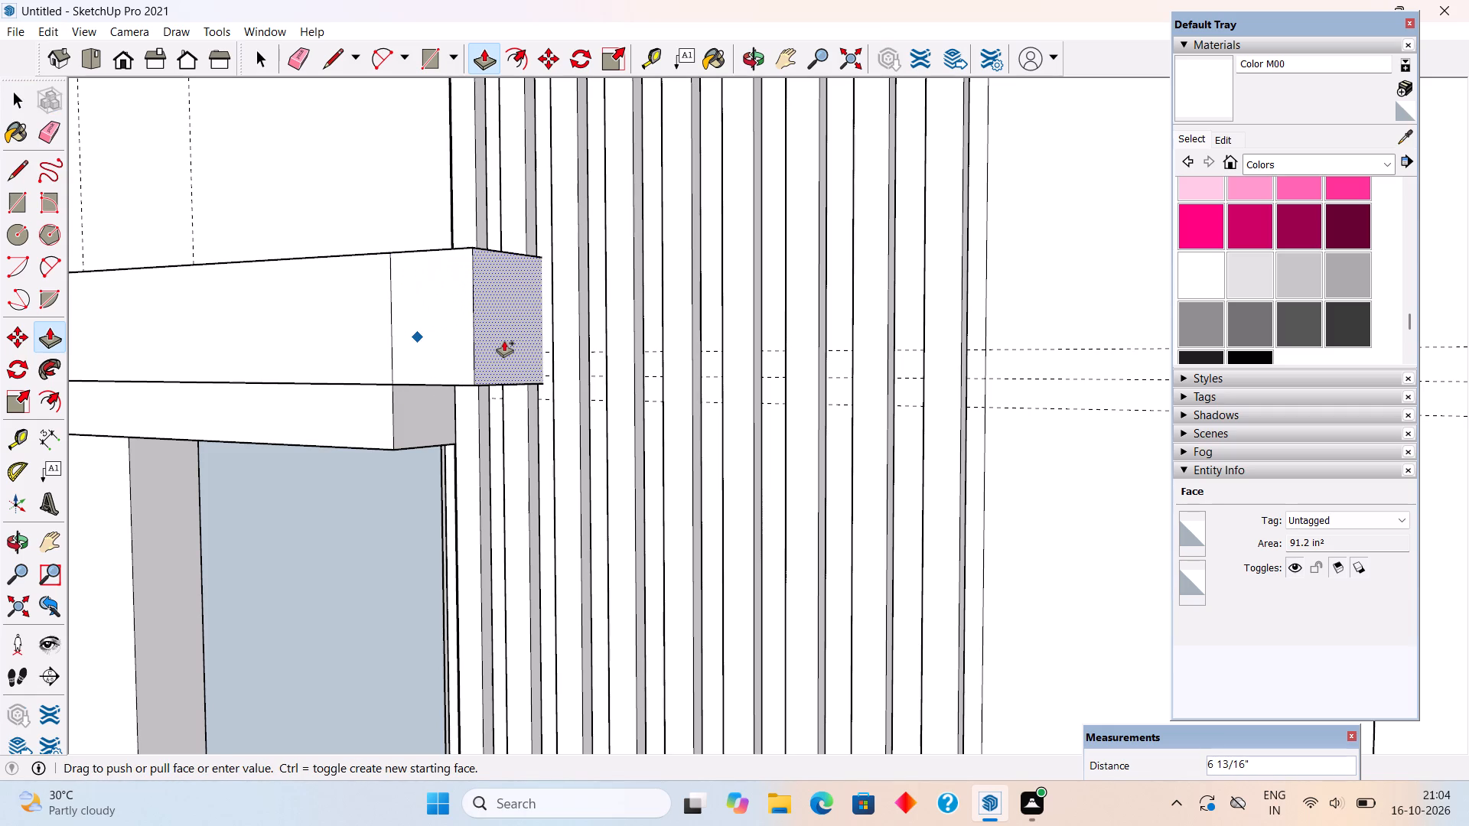
pyautogui.write('8"')
pyautogui.press('Return')
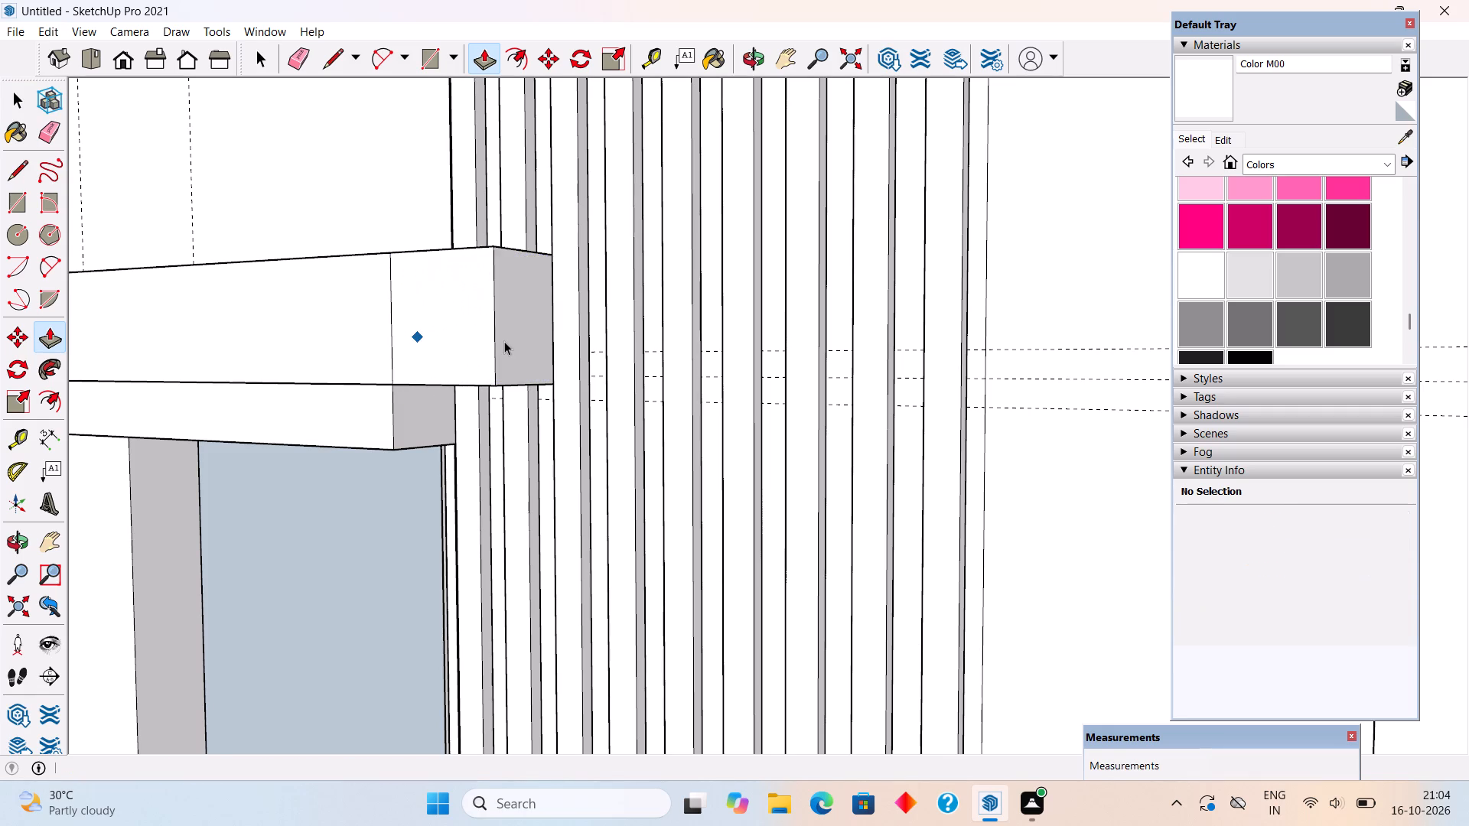
pyautogui.press('space')
# Pull the underside of the 8" end section down 11' 1" to the base slab, forming a leg beside the ribbed wall.
pyautogui.scroll(-6, 504, 341)
pyautogui.moveTo(505, 359); pyautogui.dragTo(501, 180, button='middle')
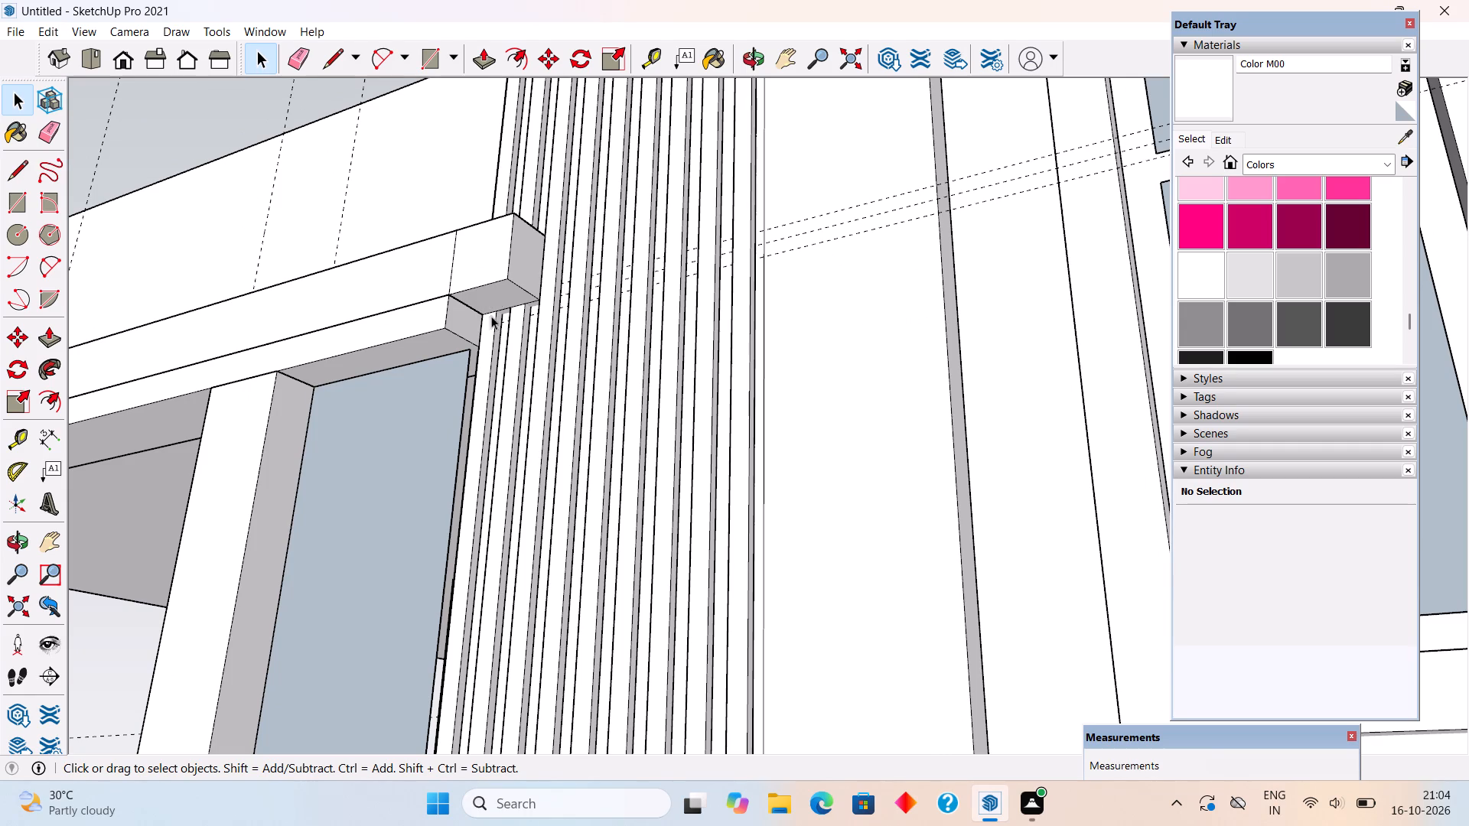
pyautogui.click(496, 298)
pyautogui.press('p')
pyautogui.click(496, 298)
pyautogui.scroll(-2, 516, 371)
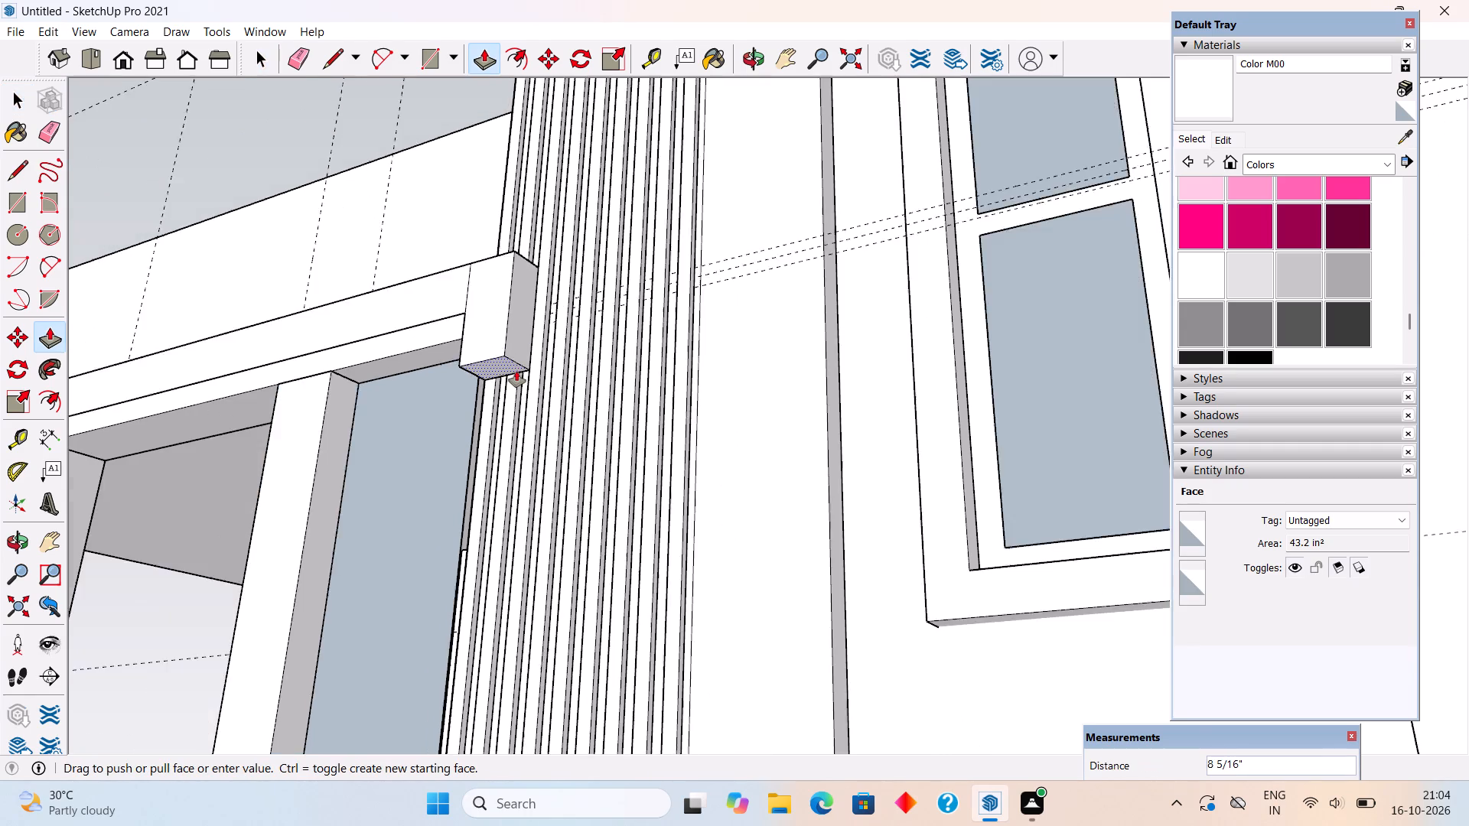
pyautogui.scroll(-18, 516, 371)
pyautogui.moveTo(521, 486); pyautogui.dragTo(627, 678, button='middle')
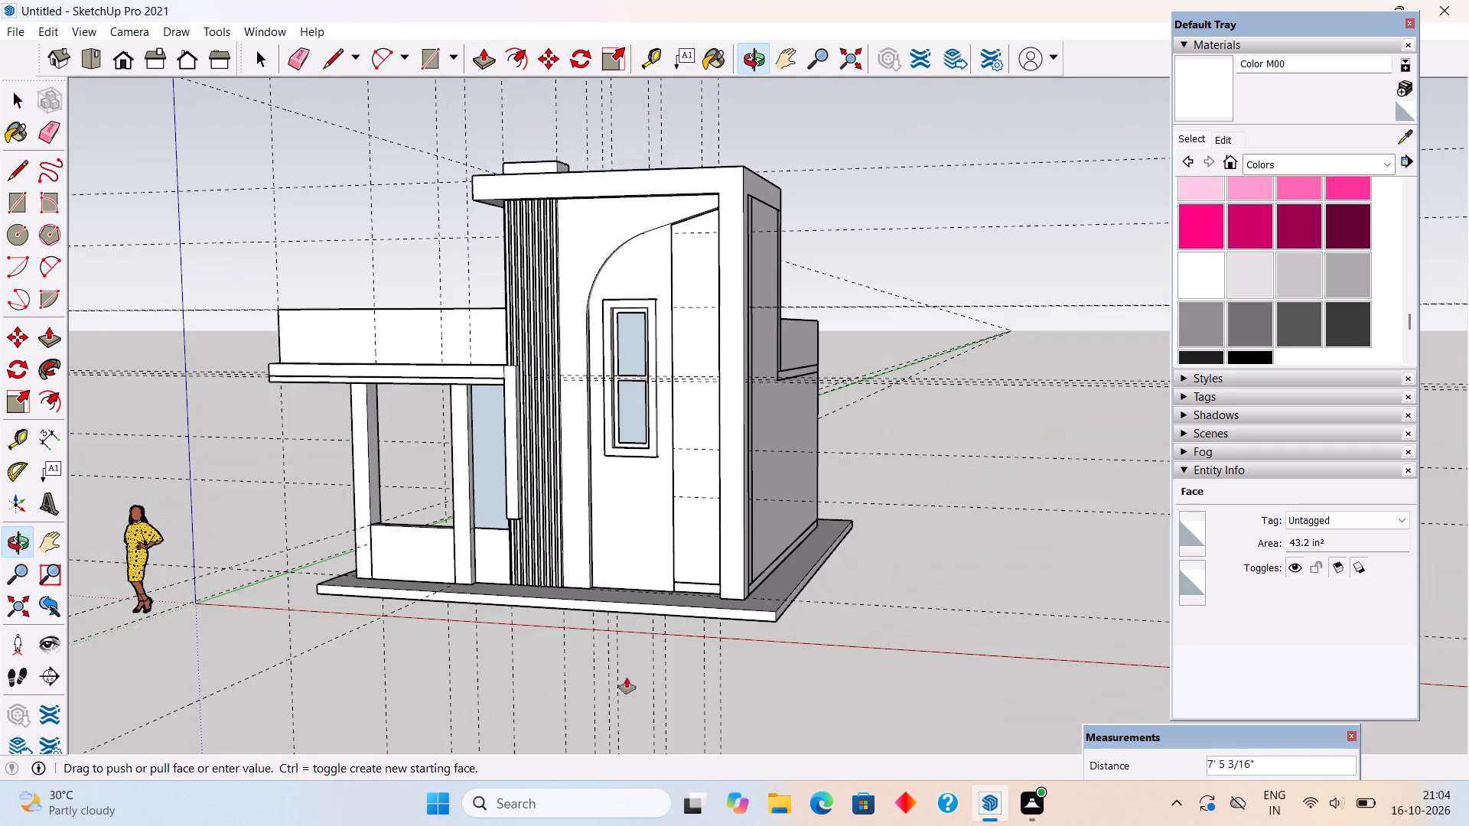
pyautogui.scroll(2, 565, 584)
pyautogui.moveTo(551, 569); pyautogui.dragTo(580, 626, button='middle')
pyautogui.scroll(1, 580, 626)
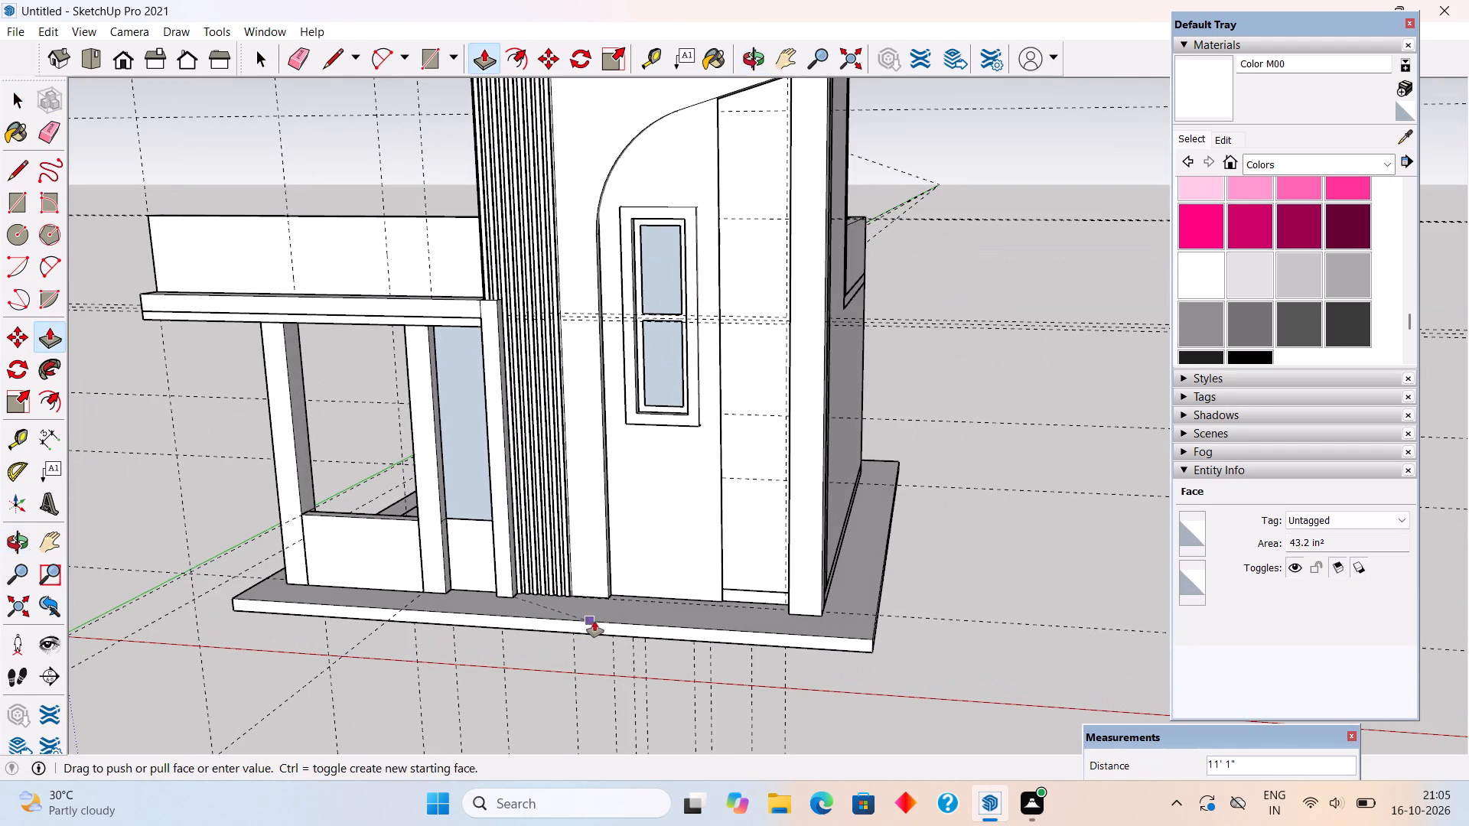
pyautogui.click(595, 621)
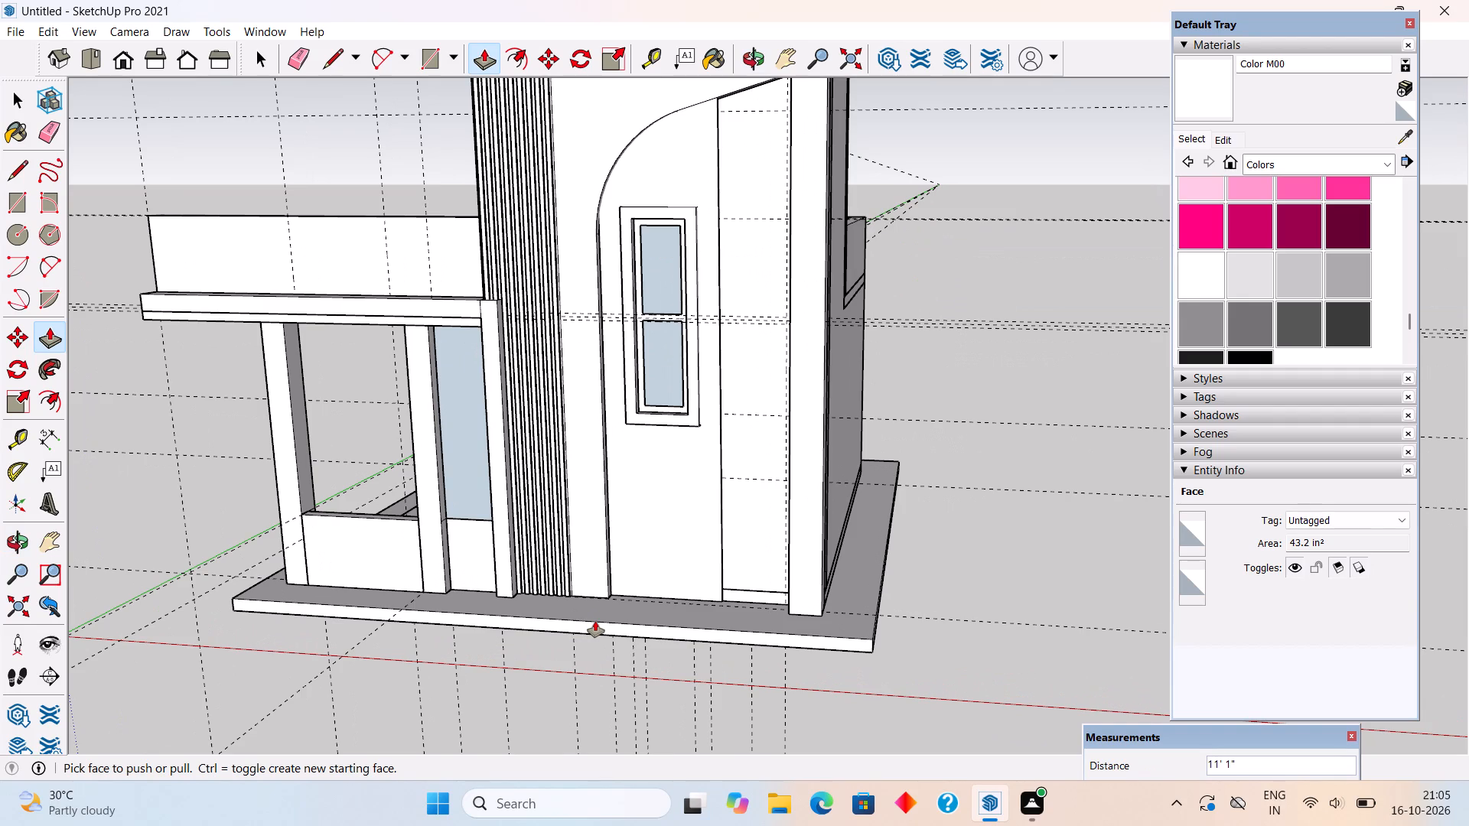
pyautogui.press('space')
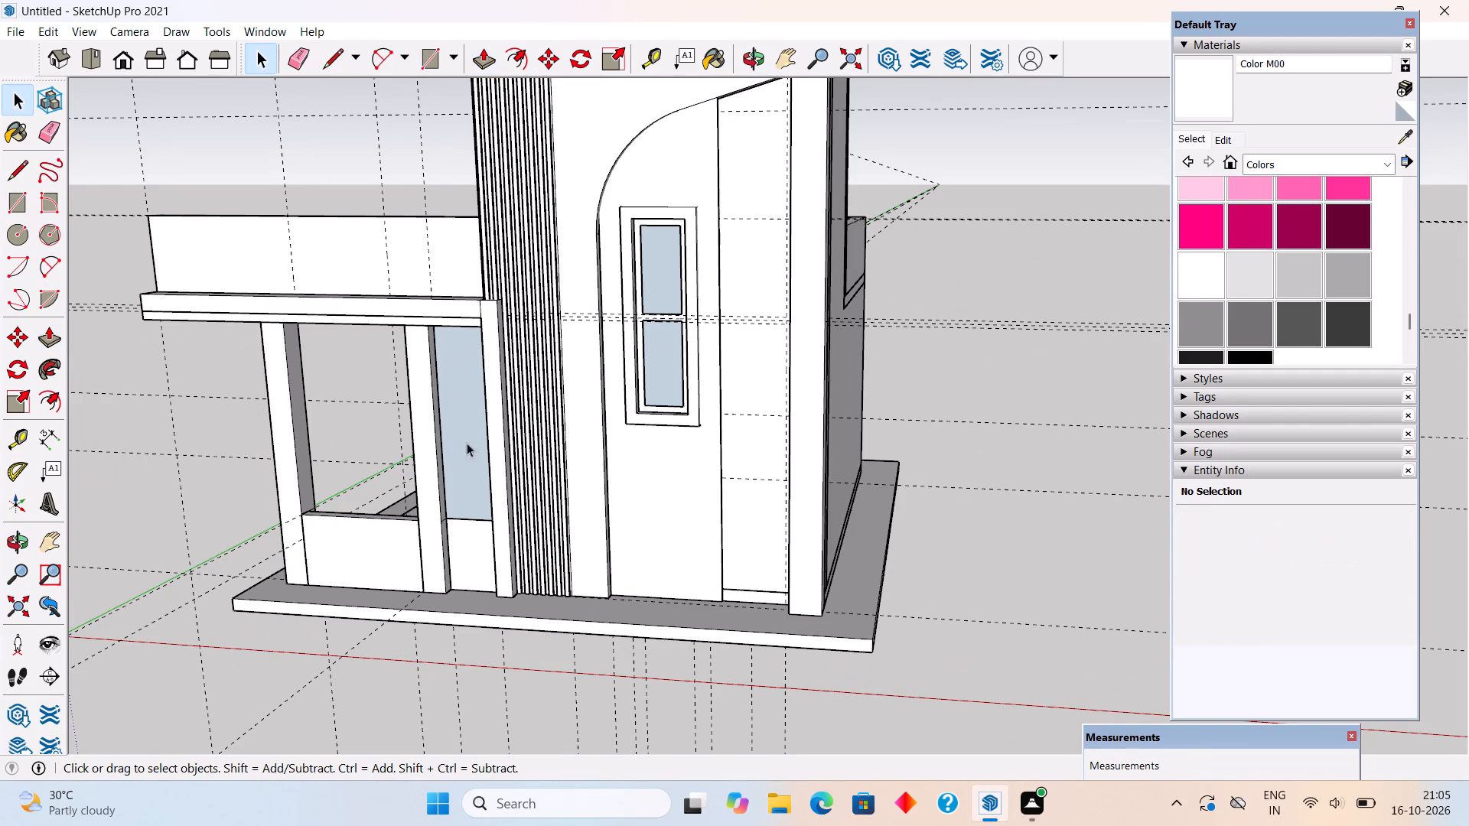
# Delete the seam edges between the raised band and its end section on the front and top faces.
pyautogui.scroll(8, 425, 283)
pyautogui.click(511, 330)
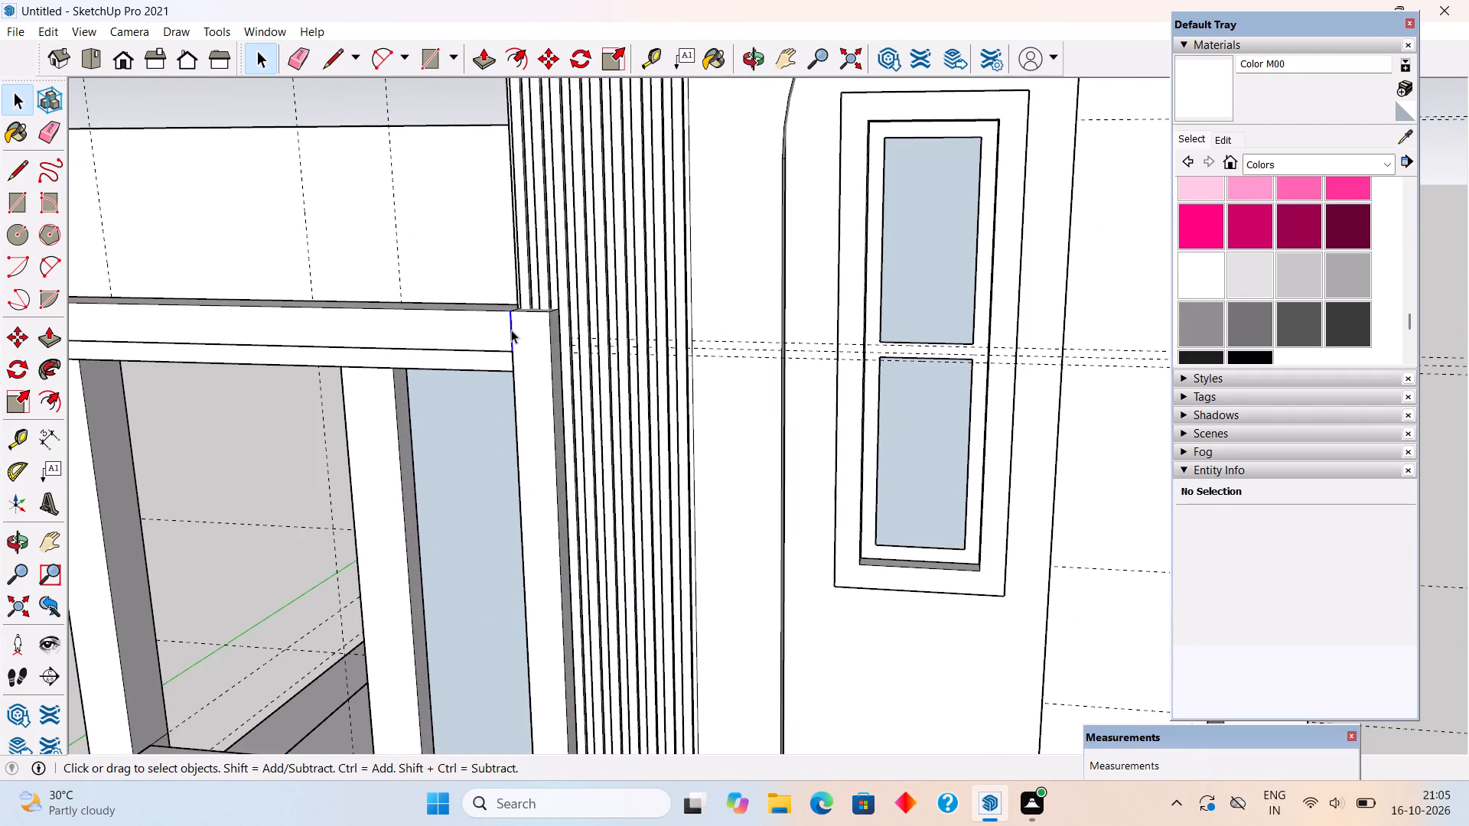
pyautogui.press('Delete')
pyautogui.moveTo(519, 386); pyautogui.dragTo(617, 548, button='middle')
pyautogui.scroll(5, 565, 432)
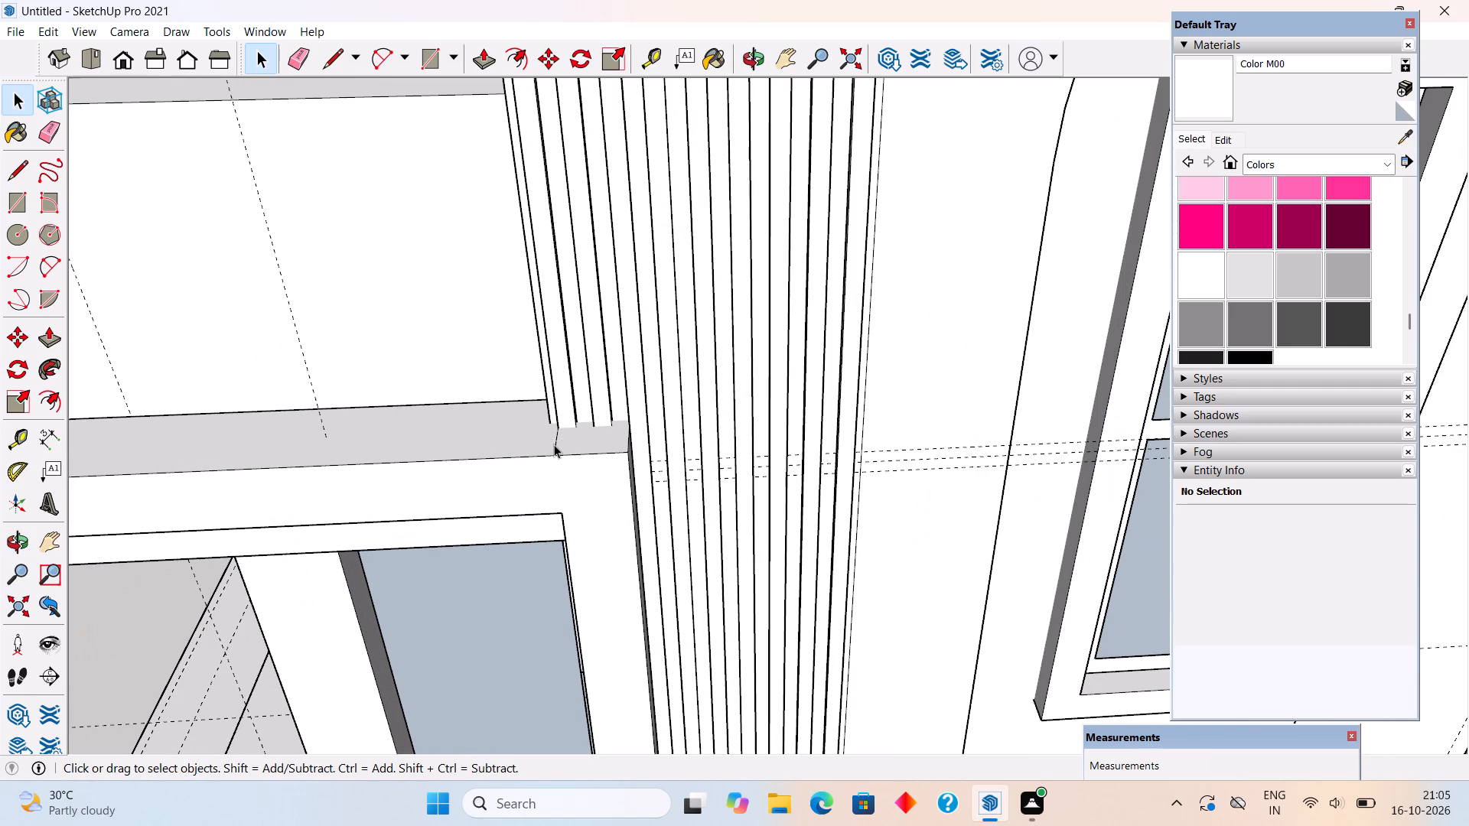
pyautogui.click(554, 444)
pyautogui.press('Delete')
# Make the connected raised band and leg into a group.
pyautogui.tripleClick(548, 489)
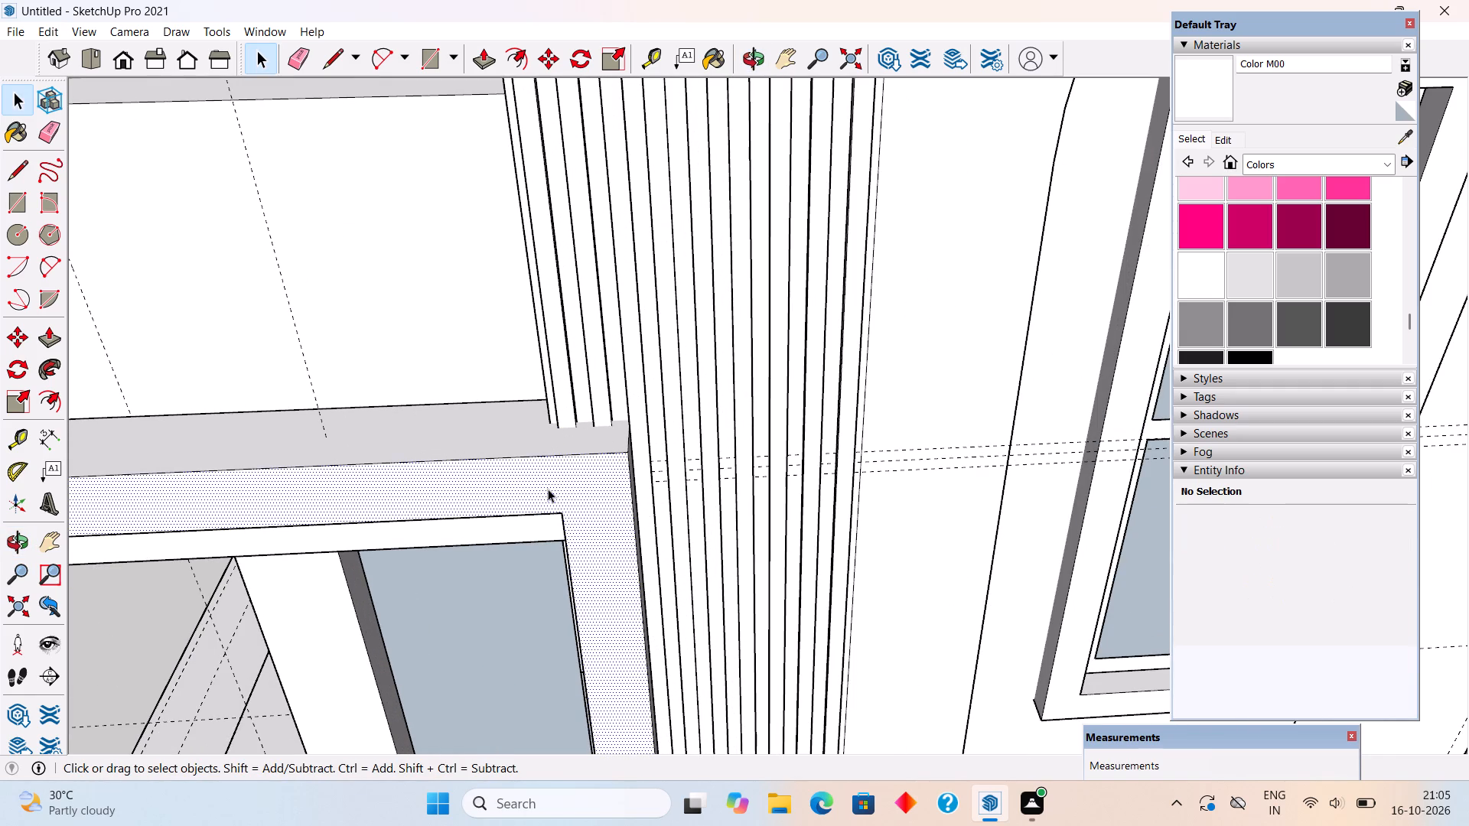
pyautogui.rightClick(548, 489)
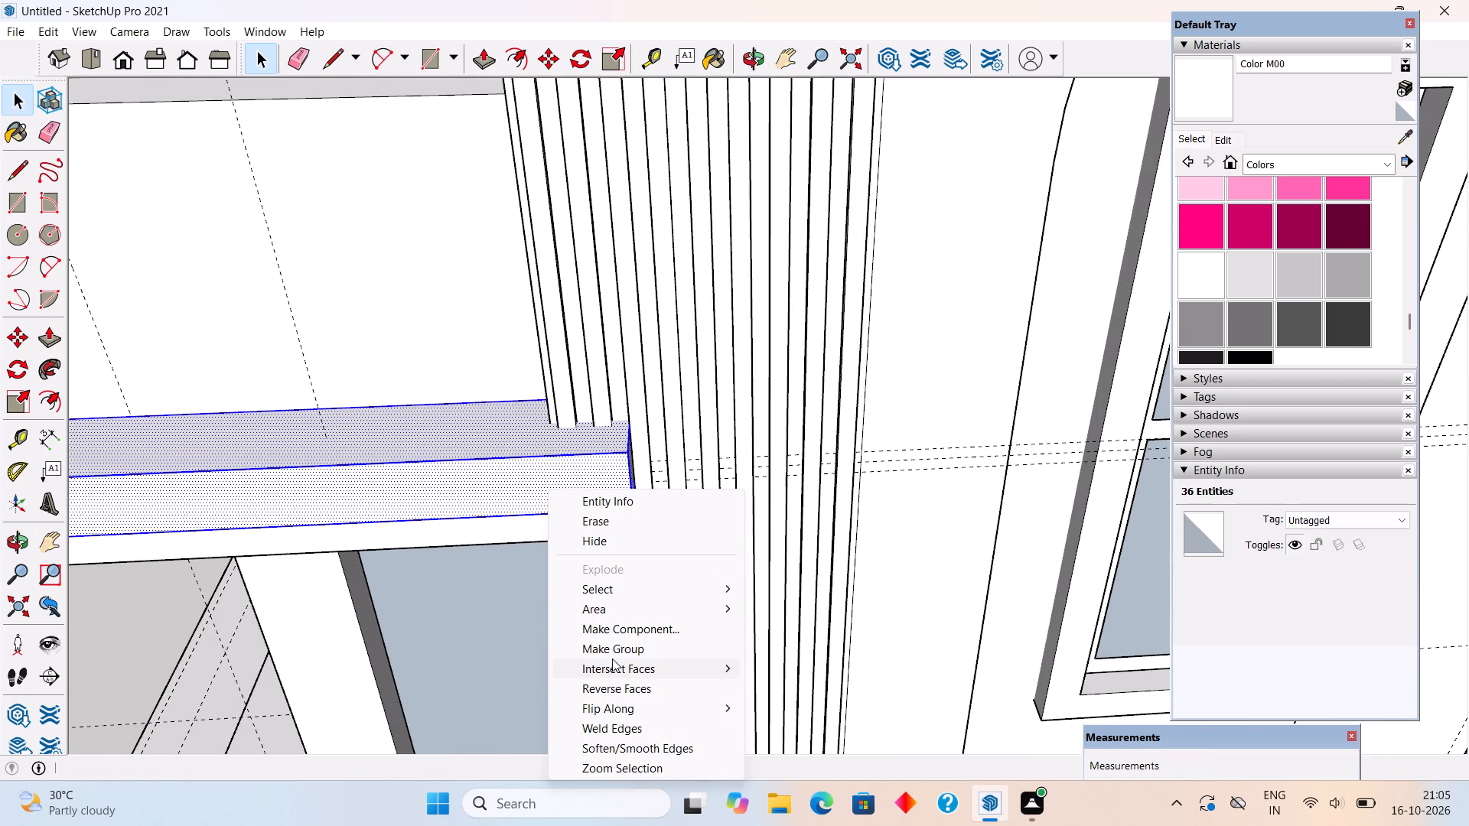
pyautogui.click(613, 649)
pyautogui.scroll(-19, 594, 449)
pyautogui.click(279, 436)
# Push the front face of the outer column under the beam back 4".
pyautogui.moveTo(355, 528); pyautogui.dragTo(434, 360, button='middle')
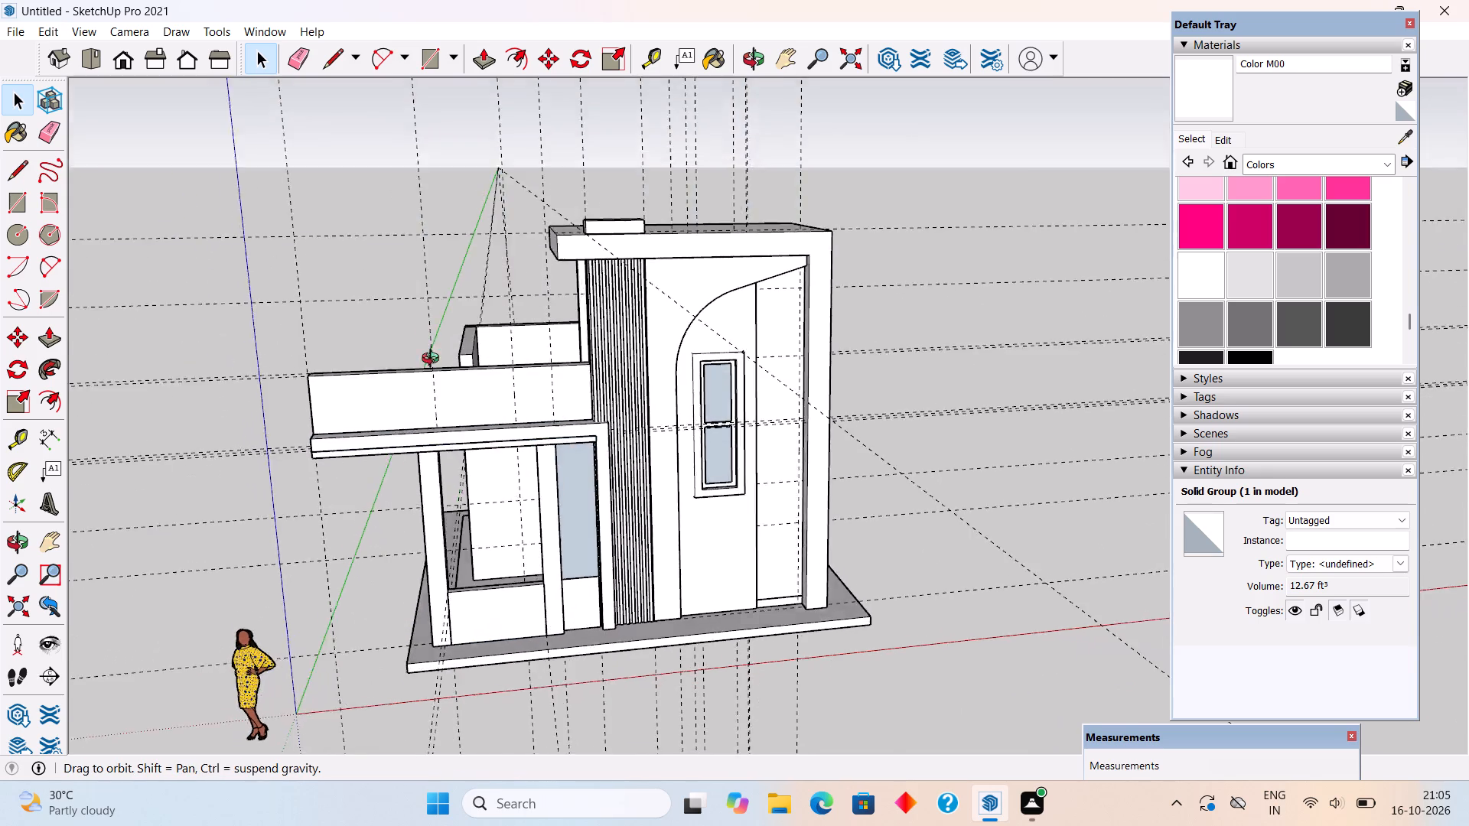
pyautogui.moveTo(434, 360); pyautogui.dragTo(474, 289, button='middle')
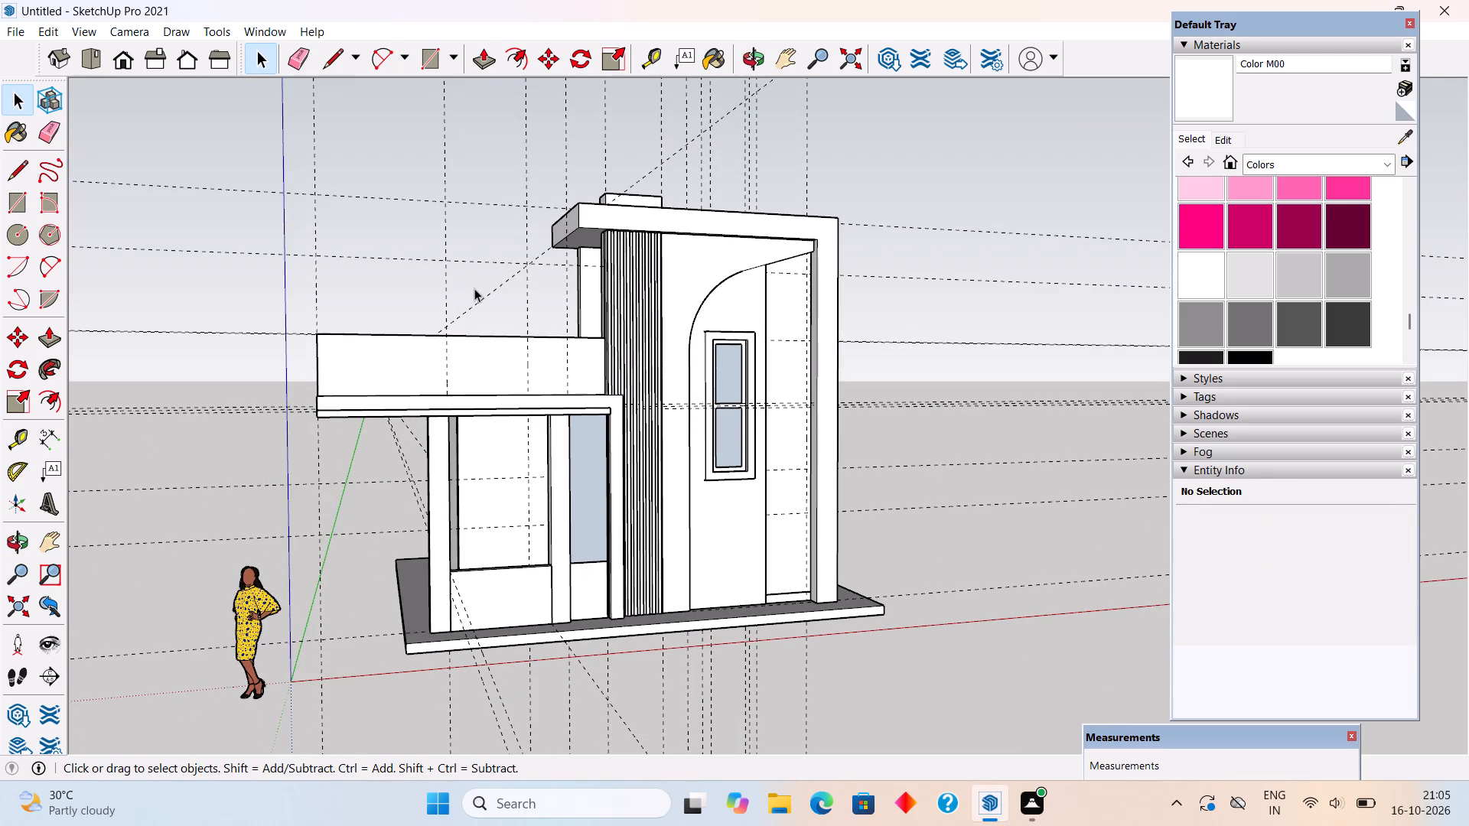
pyautogui.scroll(6, 471, 444)
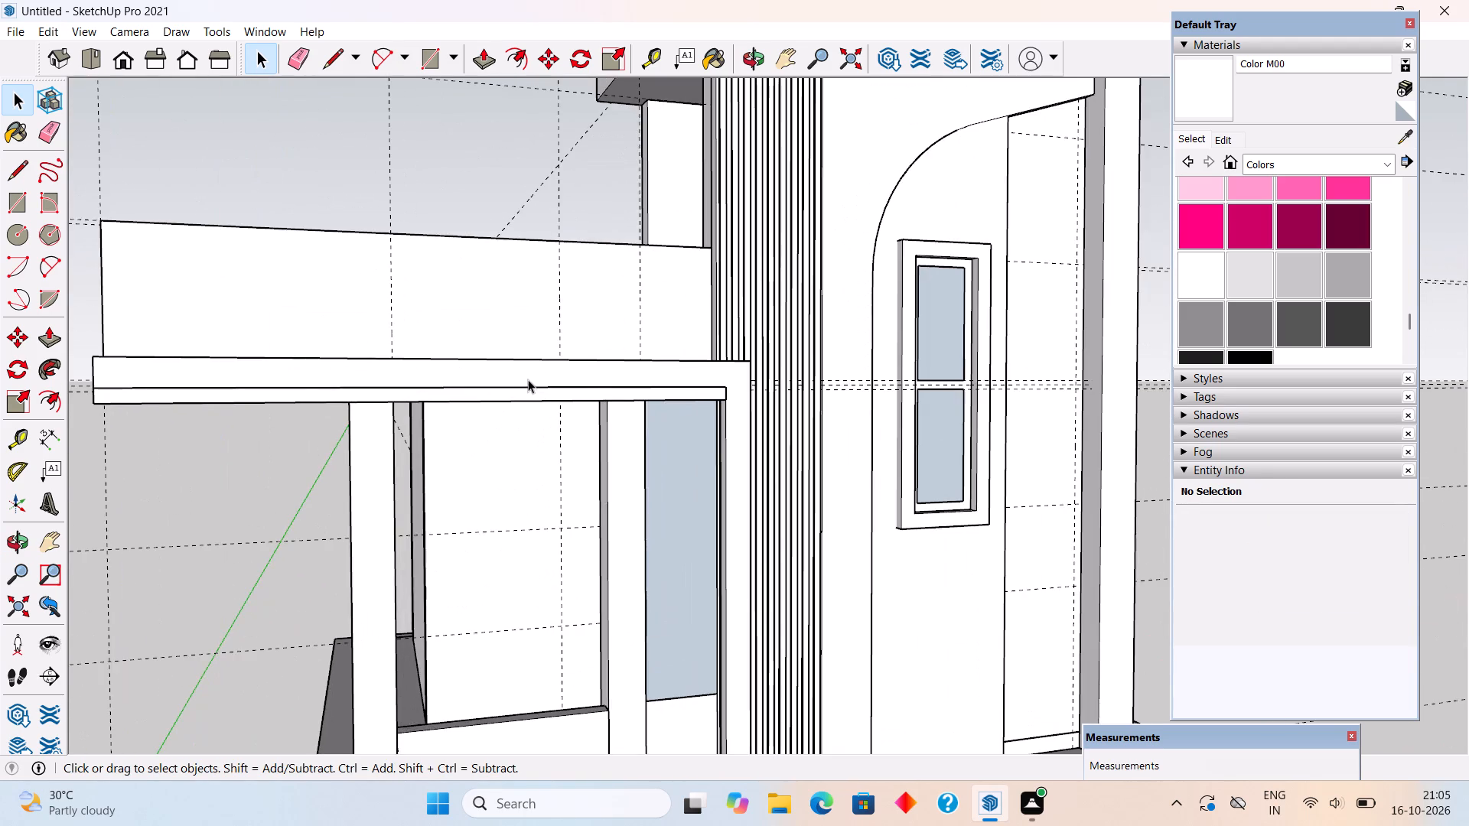
pyautogui.moveTo(528, 379); pyautogui.dragTo(442, 356, button='middle')
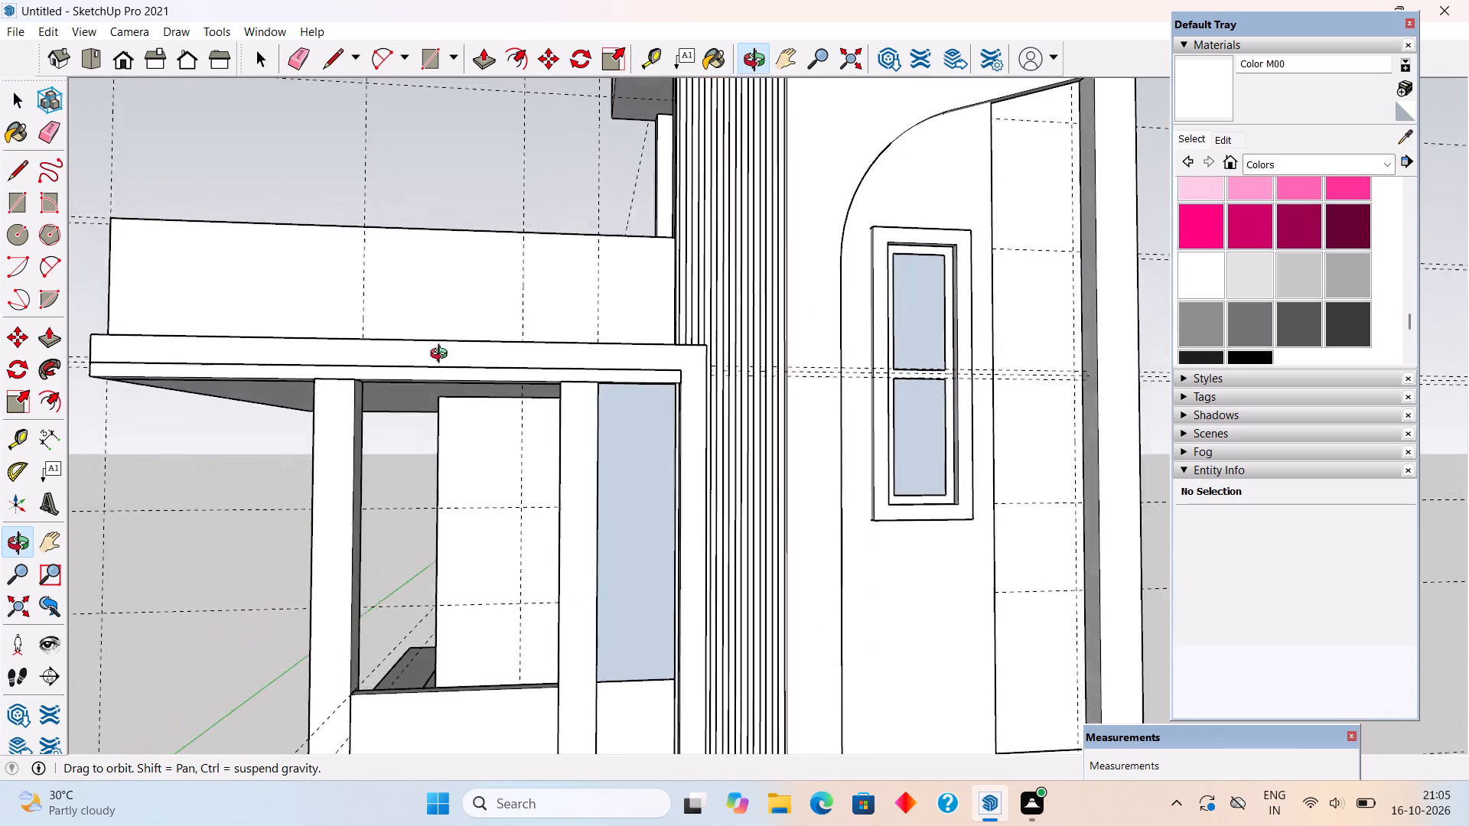
pyautogui.moveTo(442, 356); pyautogui.dragTo(173, 386, button='middle')
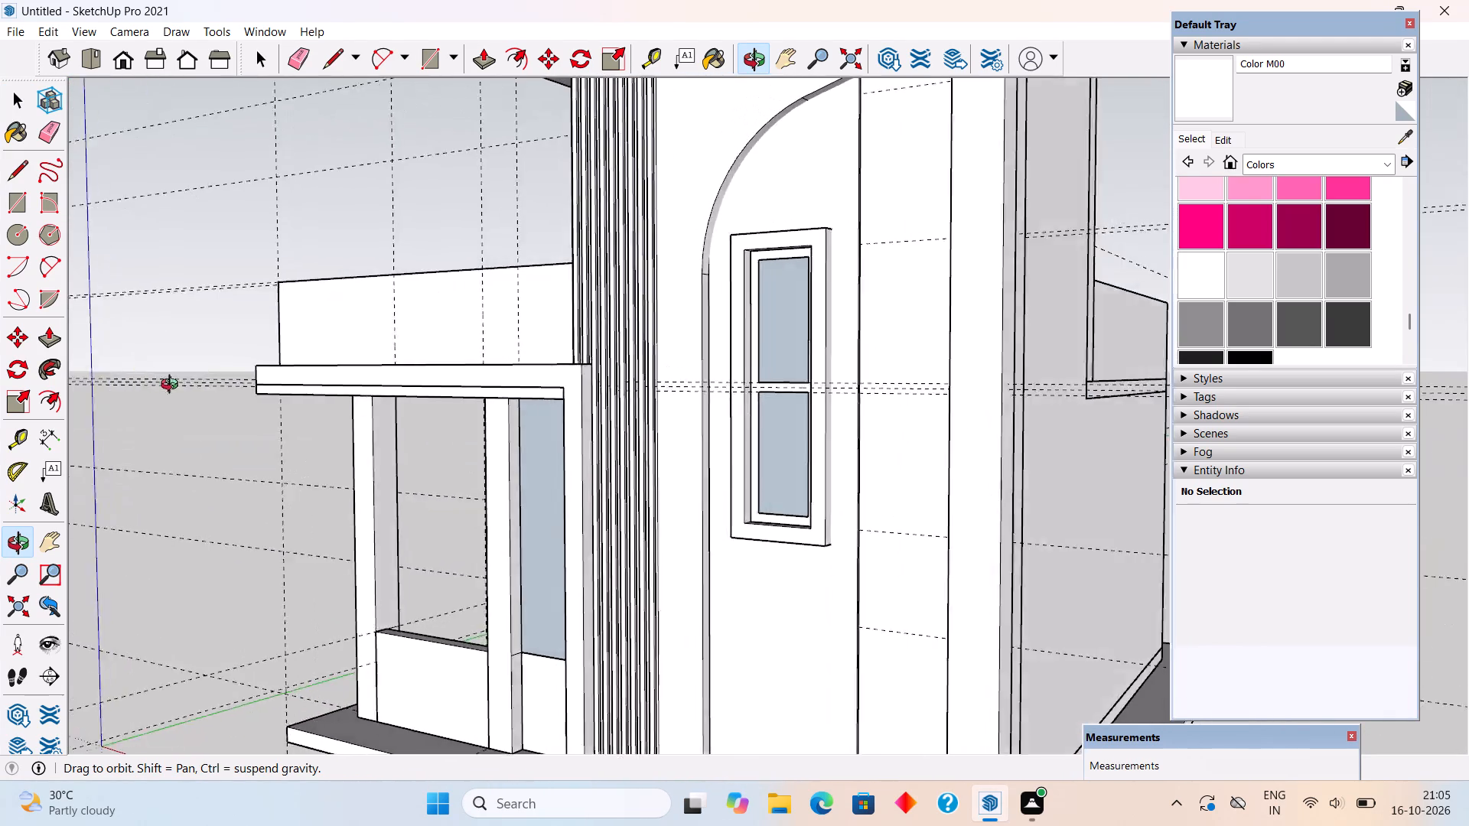
pyautogui.moveTo(173, 386); pyautogui.dragTo(784, 374, button='middle')
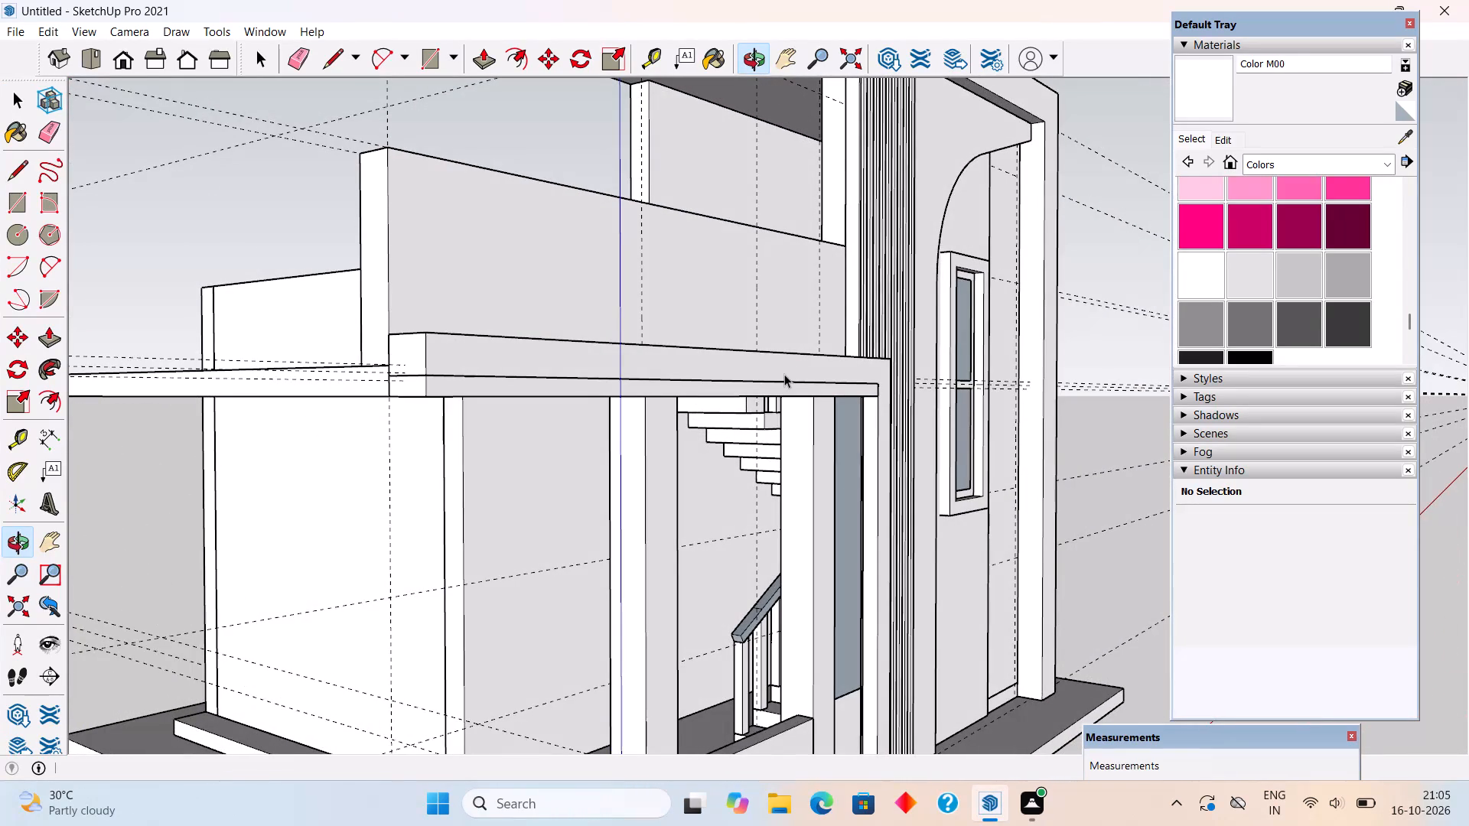
pyautogui.click(653, 506)
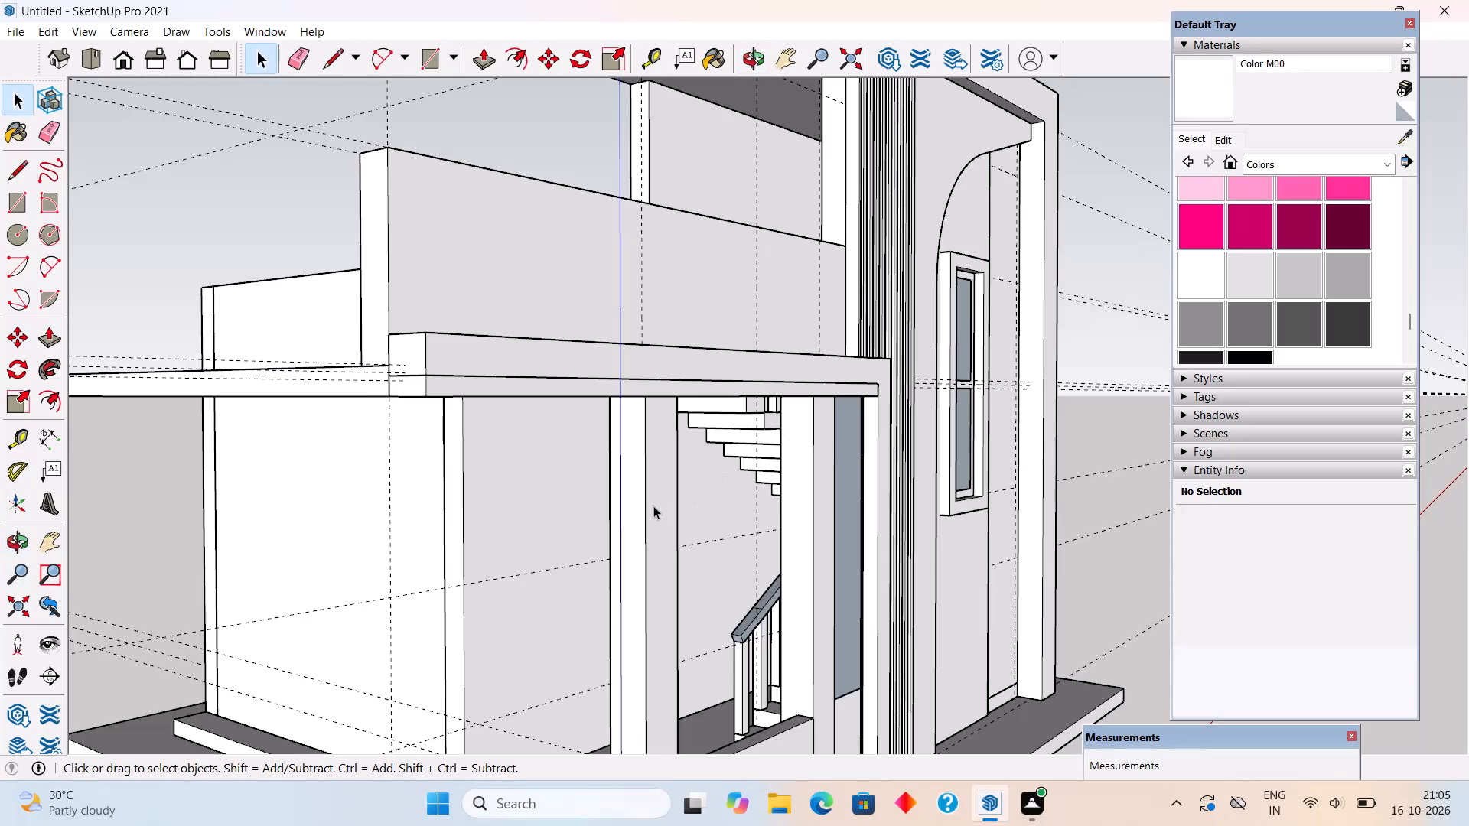
pyautogui.tripleClick(653, 506)
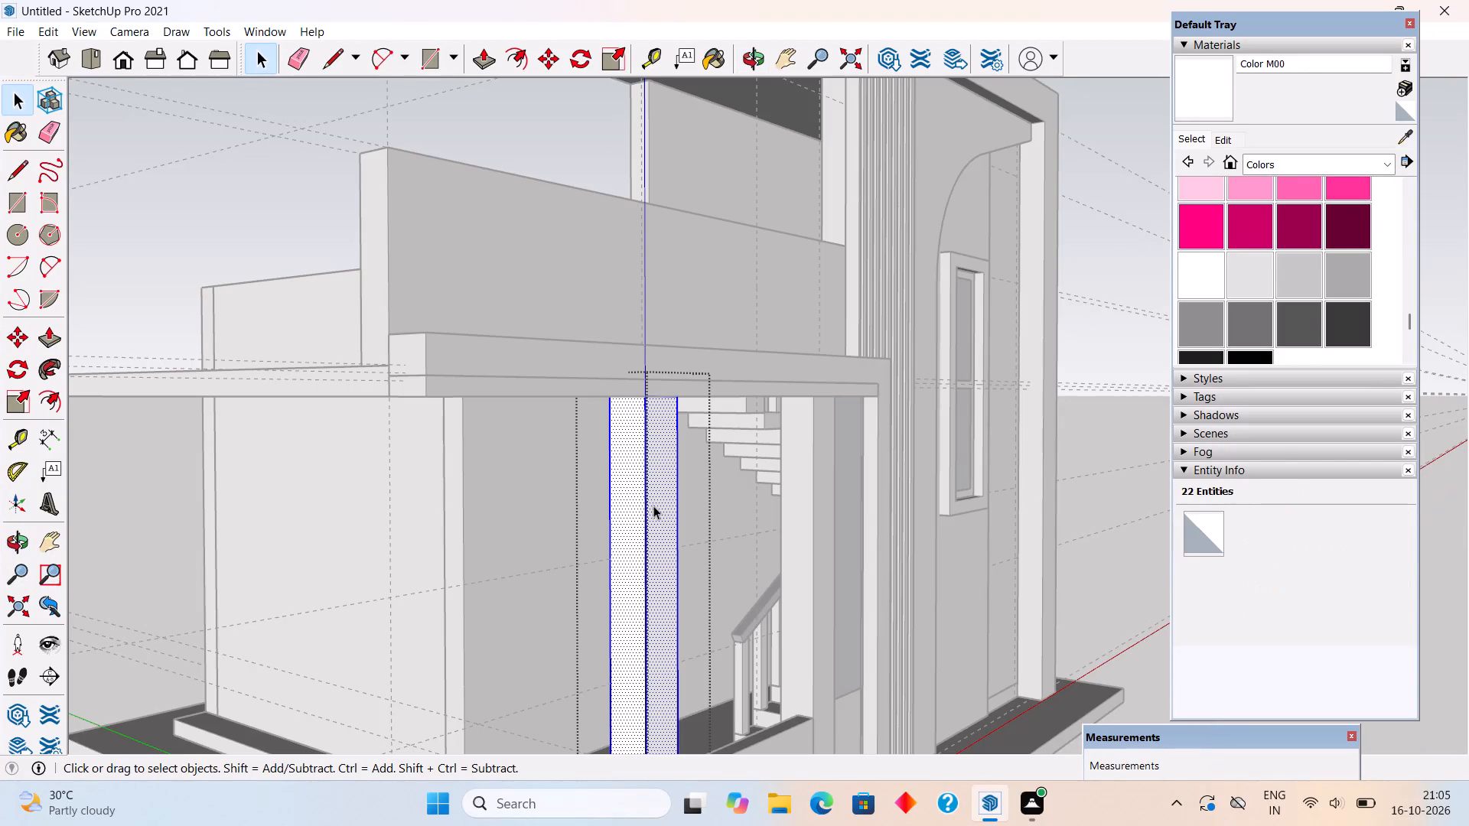
pyautogui.press('p')
pyautogui.click(665, 497)
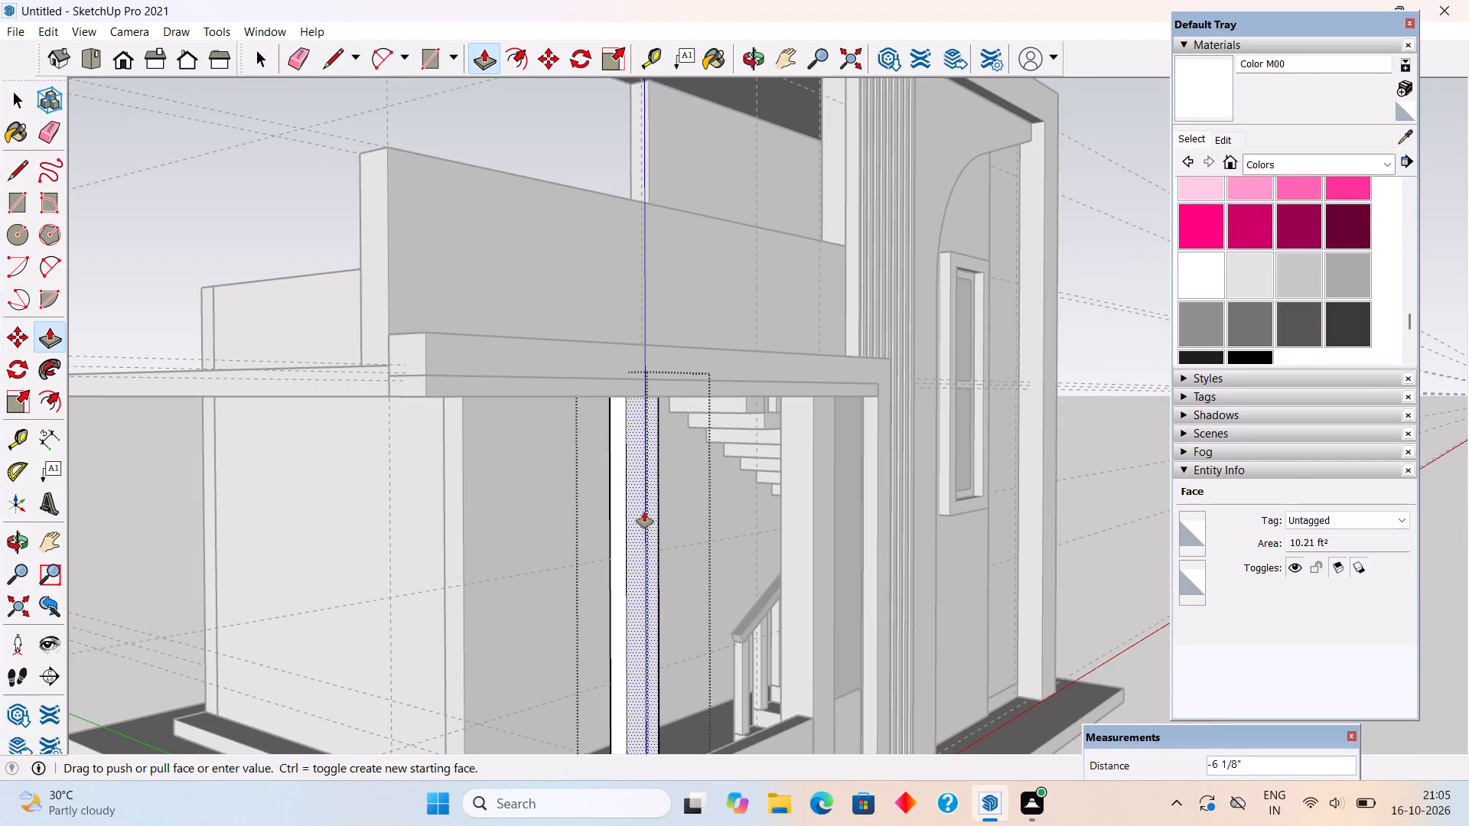
pyautogui.write('4"')
pyautogui.press('Return')
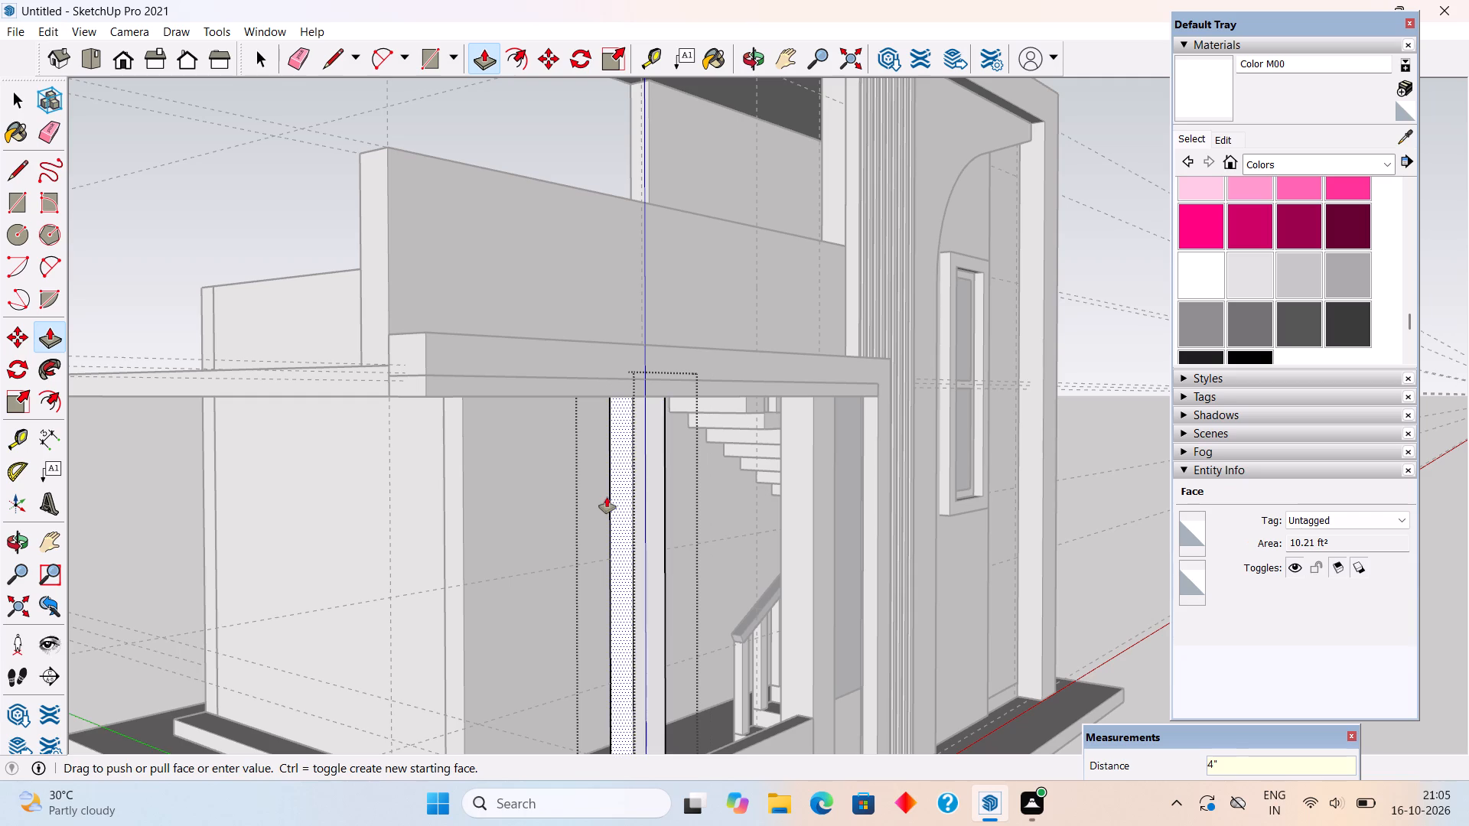
# Push the front face of the column beside the glazing back 4".
pyautogui.press('space')
pyautogui.tripleClick(818, 486)
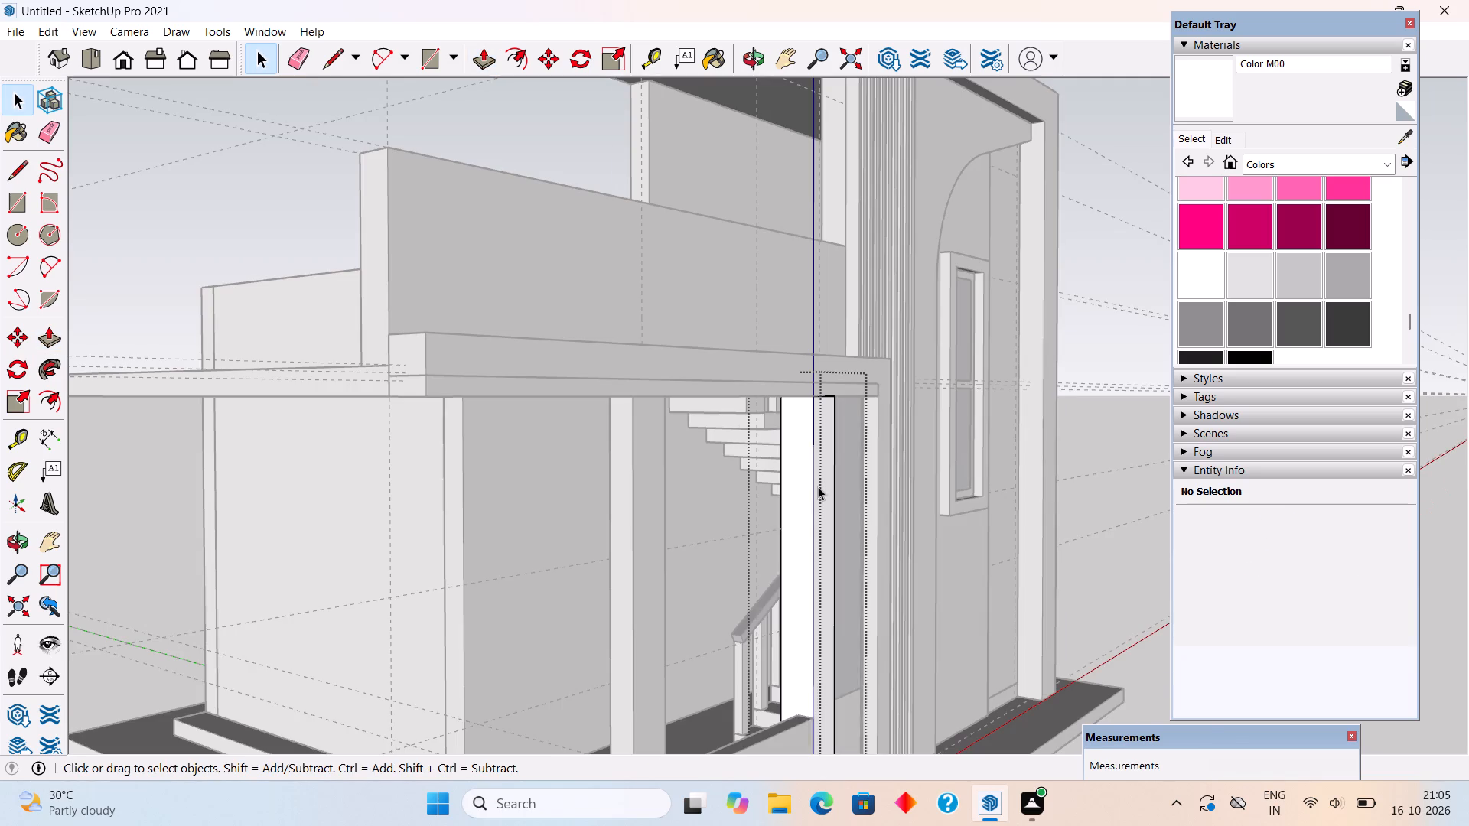
pyautogui.press('p')
pyautogui.click(818, 486)
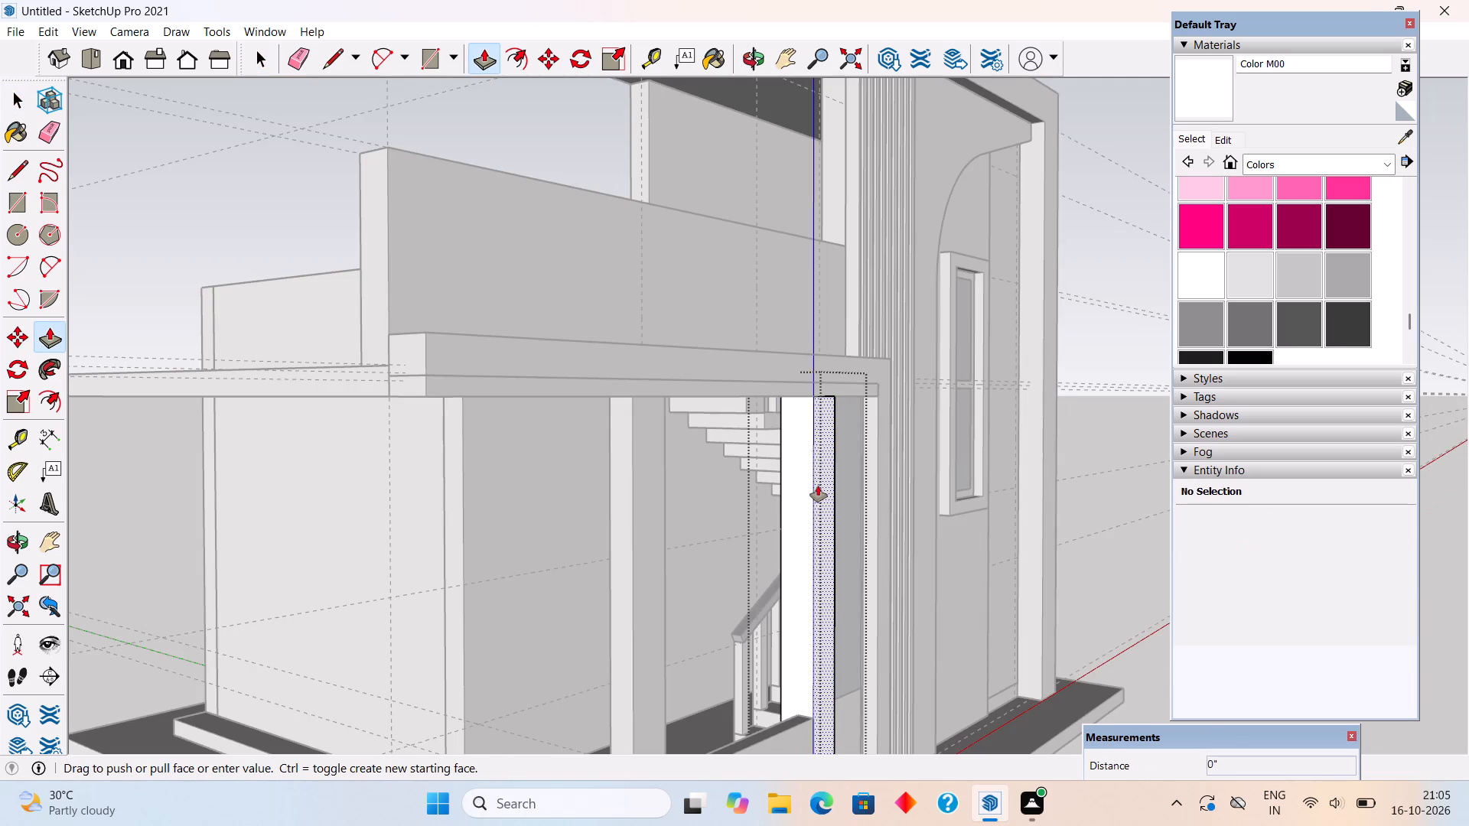
pyautogui.write('4"')
pyautogui.press('Return')
pyautogui.press('space')
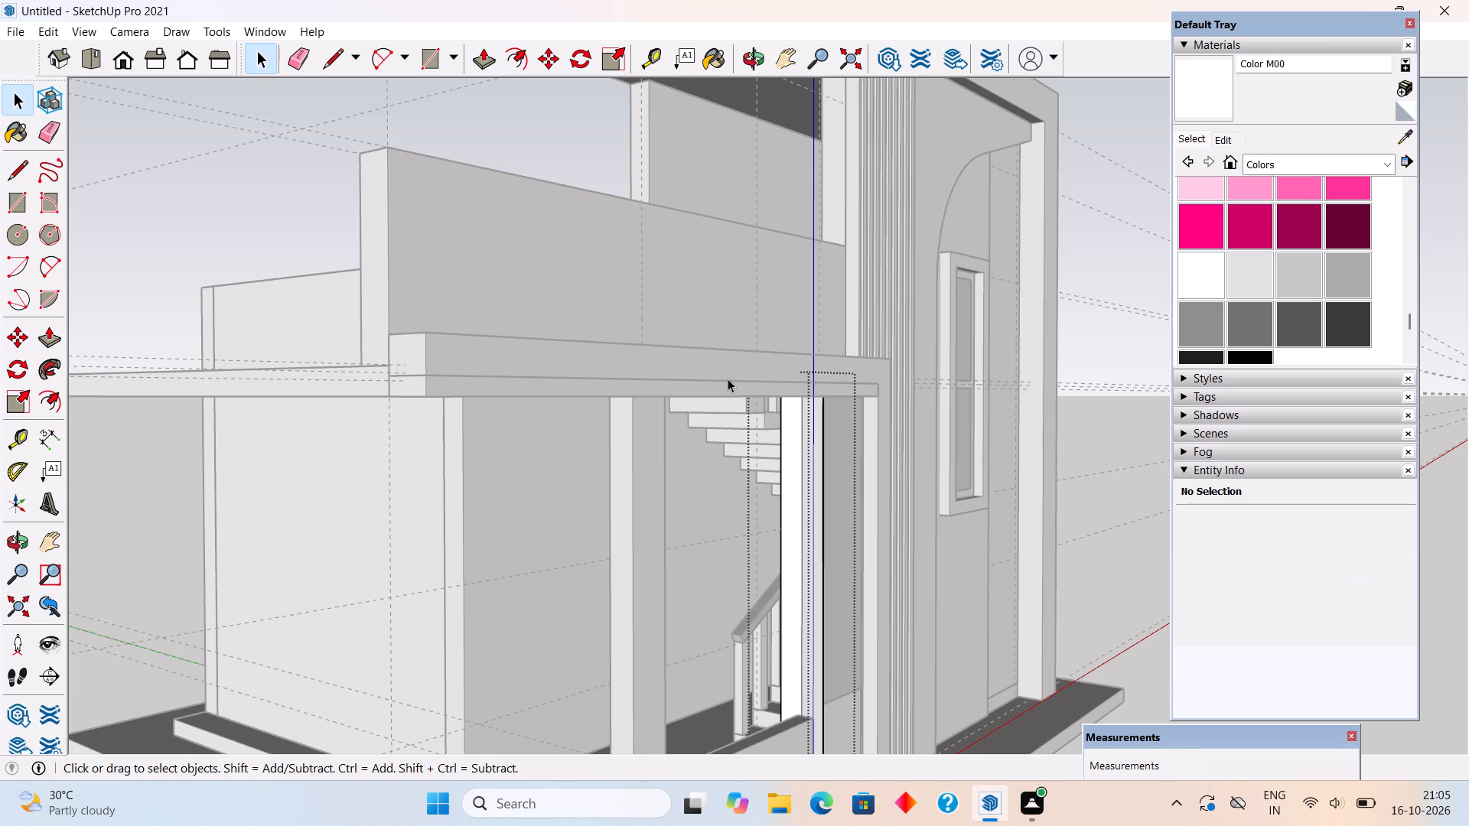
# Push the front face of the beam above the terrace columns back 4".
pyautogui.tripleClick(726, 388)
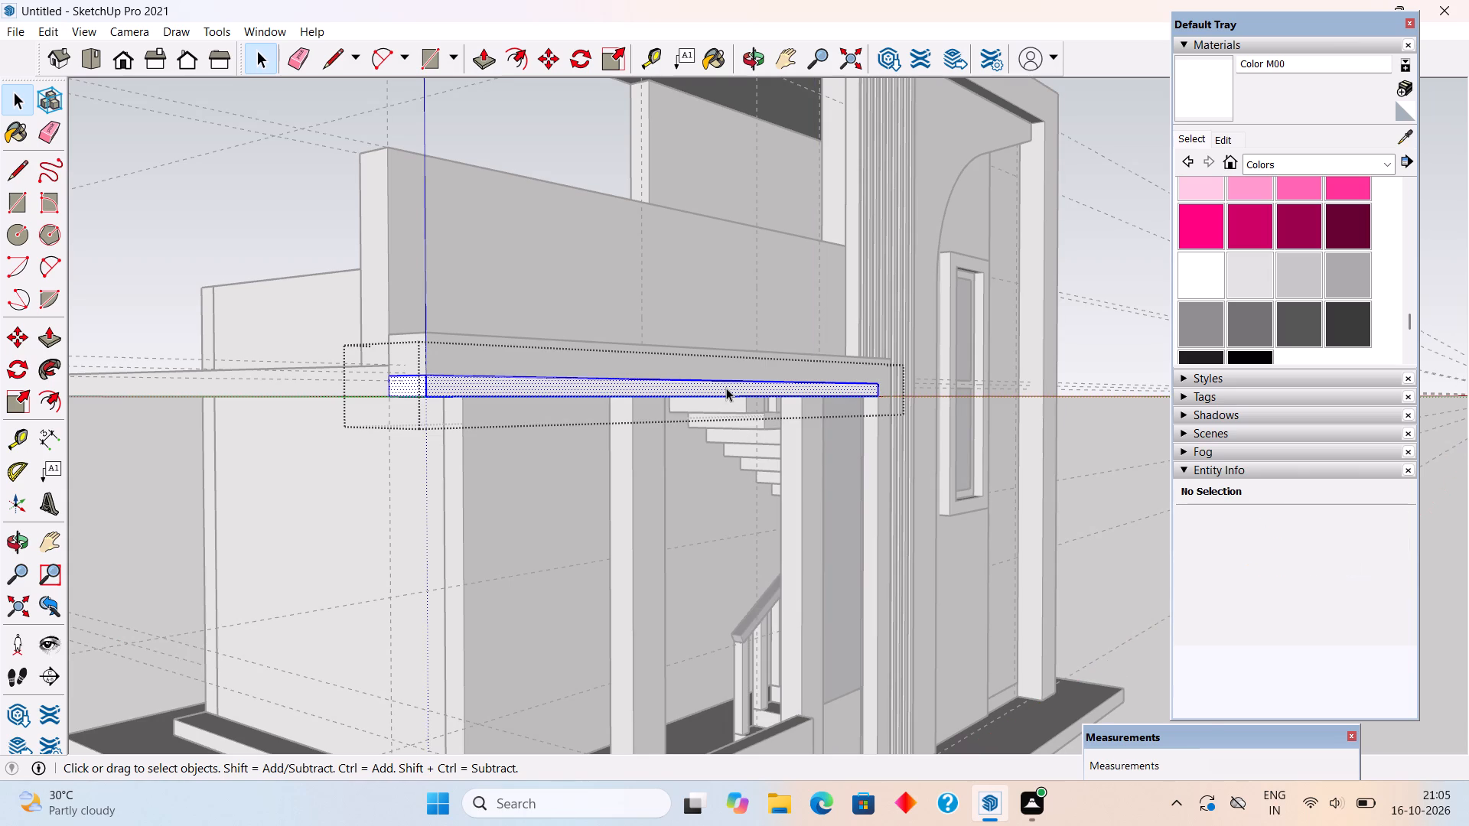
pyautogui.click(726, 388)
pyautogui.press('p')
pyautogui.click(726, 388)
pyautogui.click(661, 483)
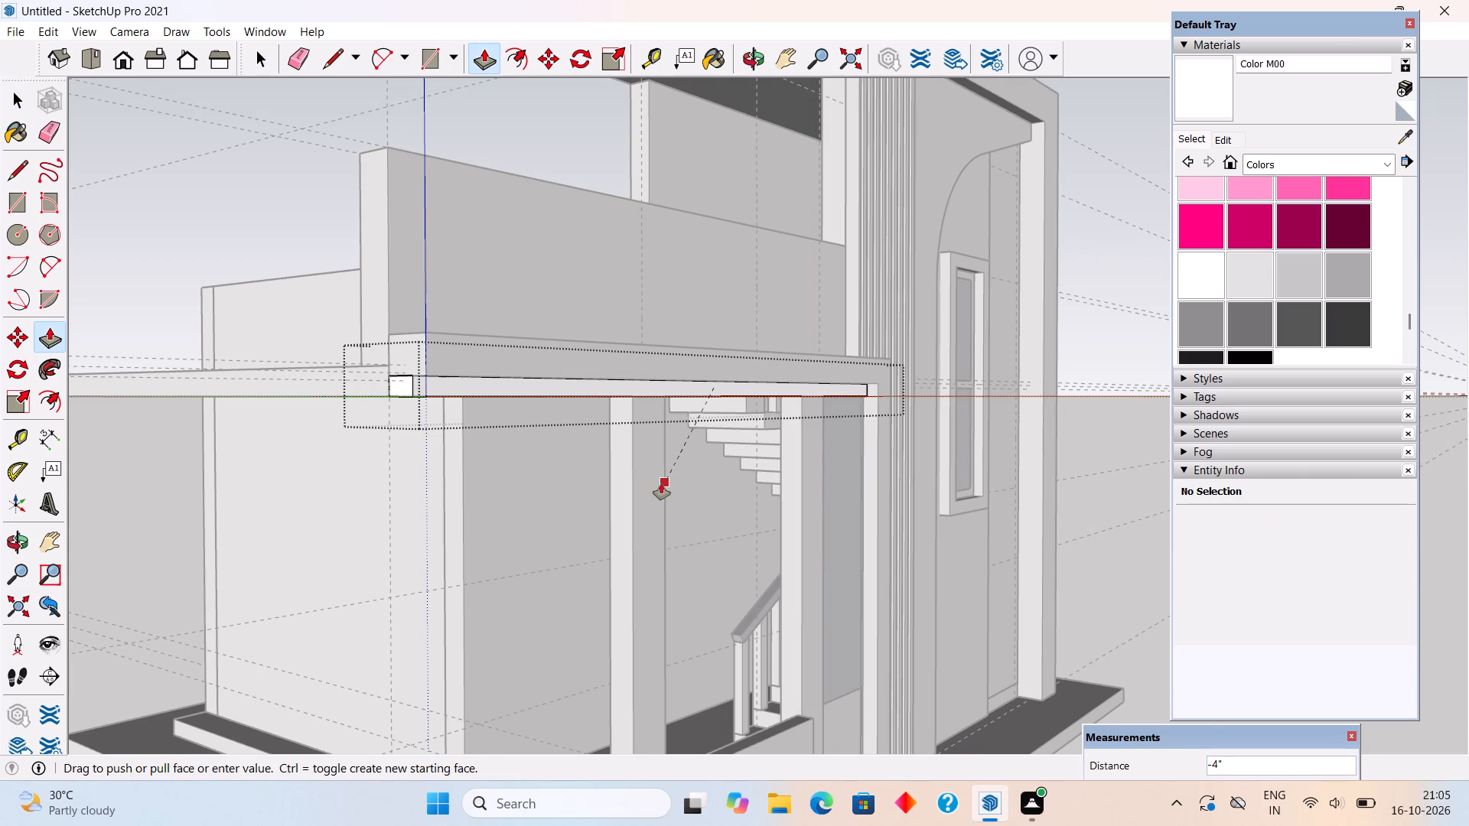
pyautogui.press('space')
pyautogui.scroll(-5, 661, 483)
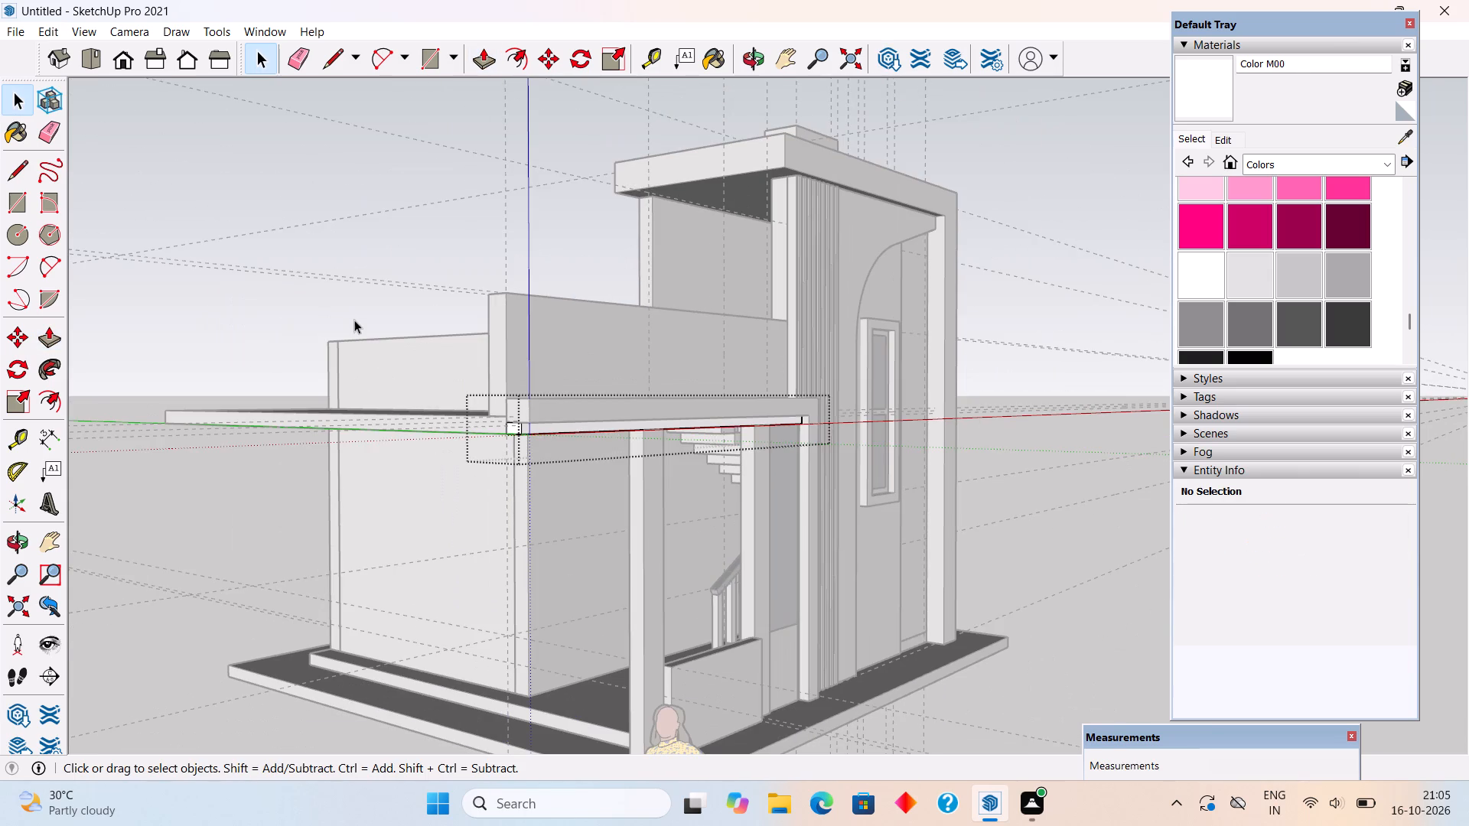
pyautogui.click(352, 316)
# Push the front face of the low wall between the terrace columns back 4".
pyautogui.moveTo(484, 397); pyautogui.dragTo(330, 397, button='middle')
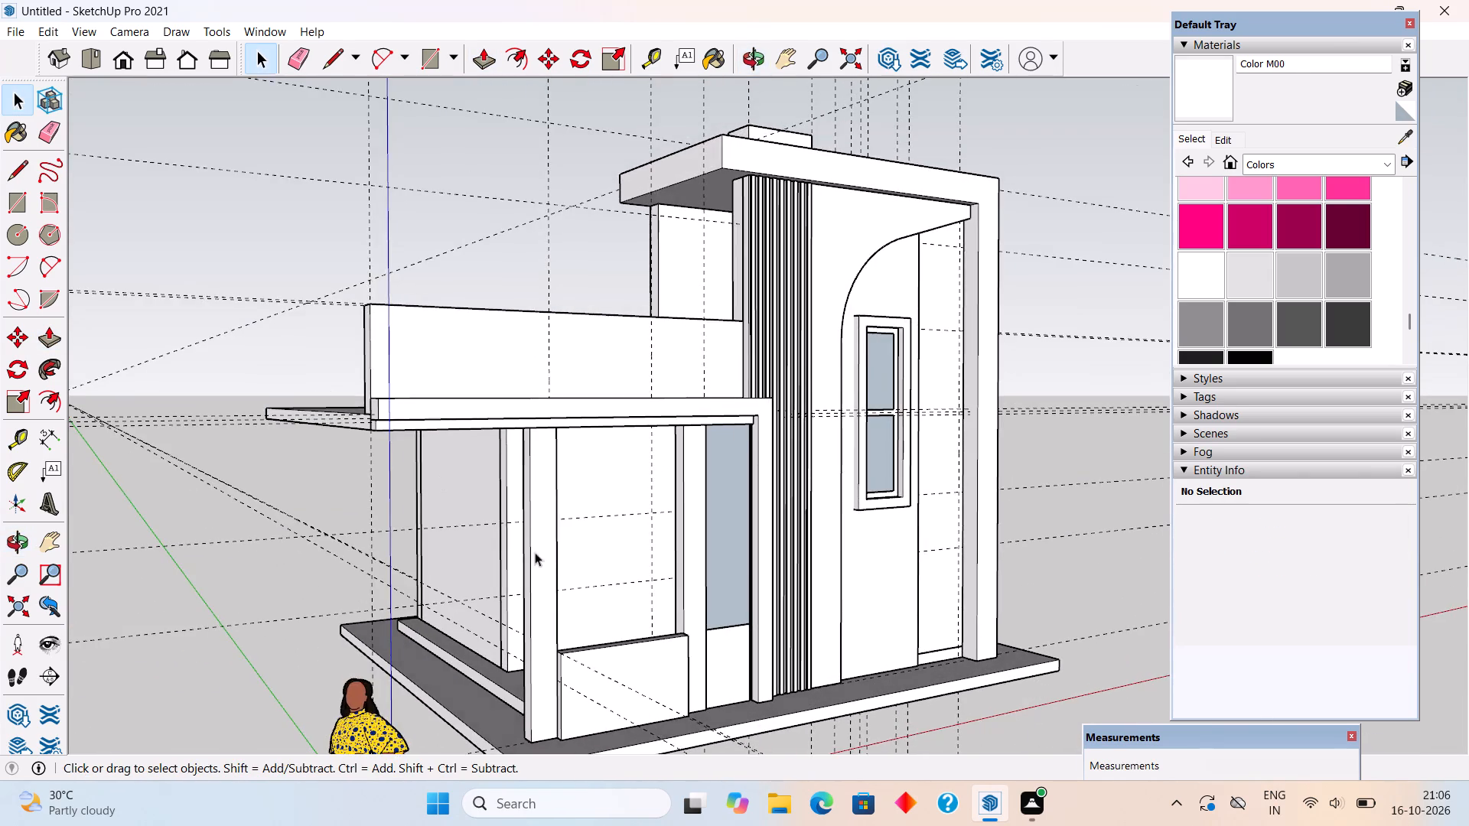
pyautogui.scroll(4, 570, 619)
pyautogui.tripleClick(650, 642)
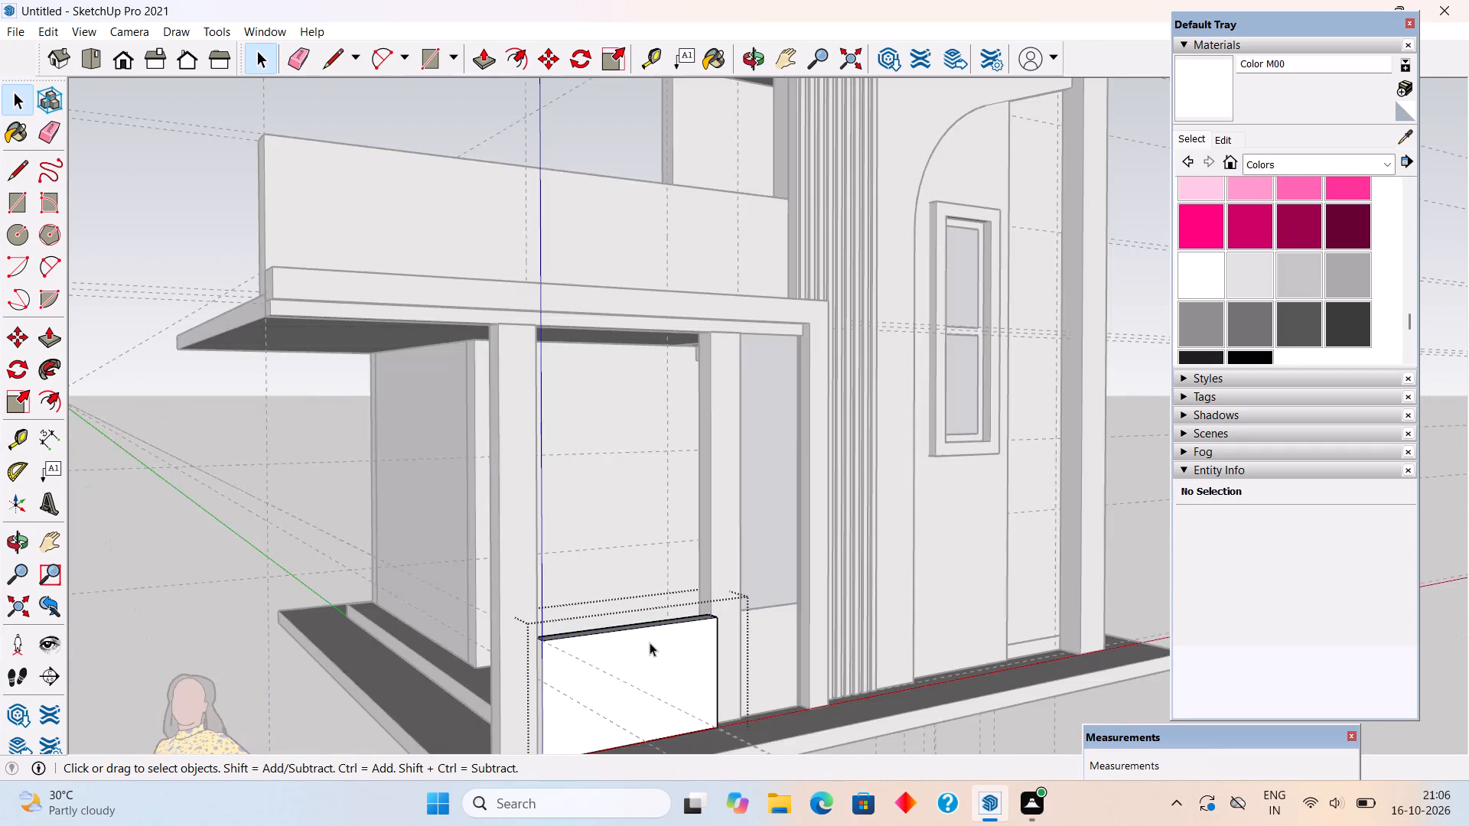
pyautogui.press('p')
pyautogui.click(650, 642)
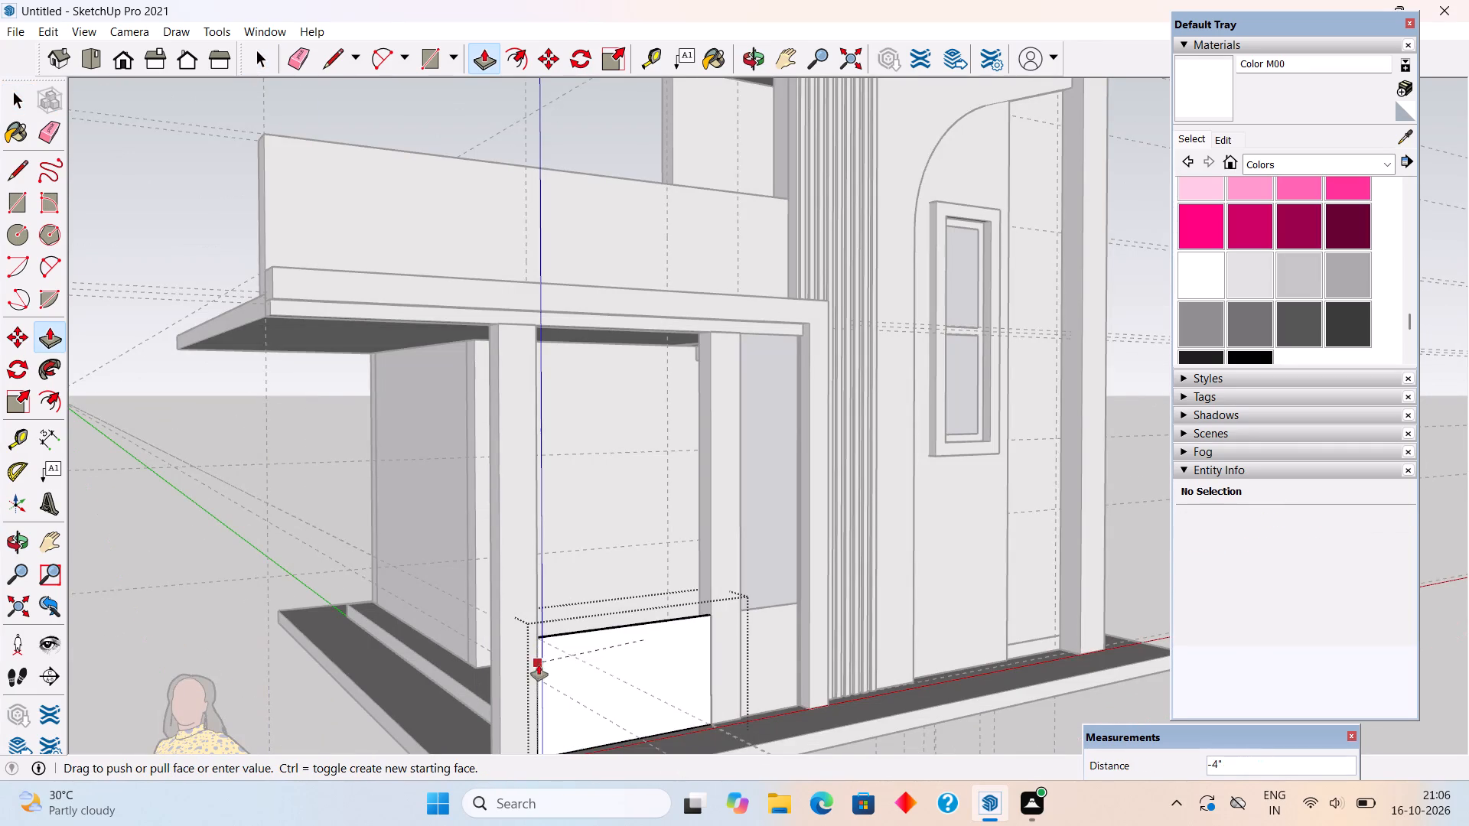
pyautogui.click(523, 699)
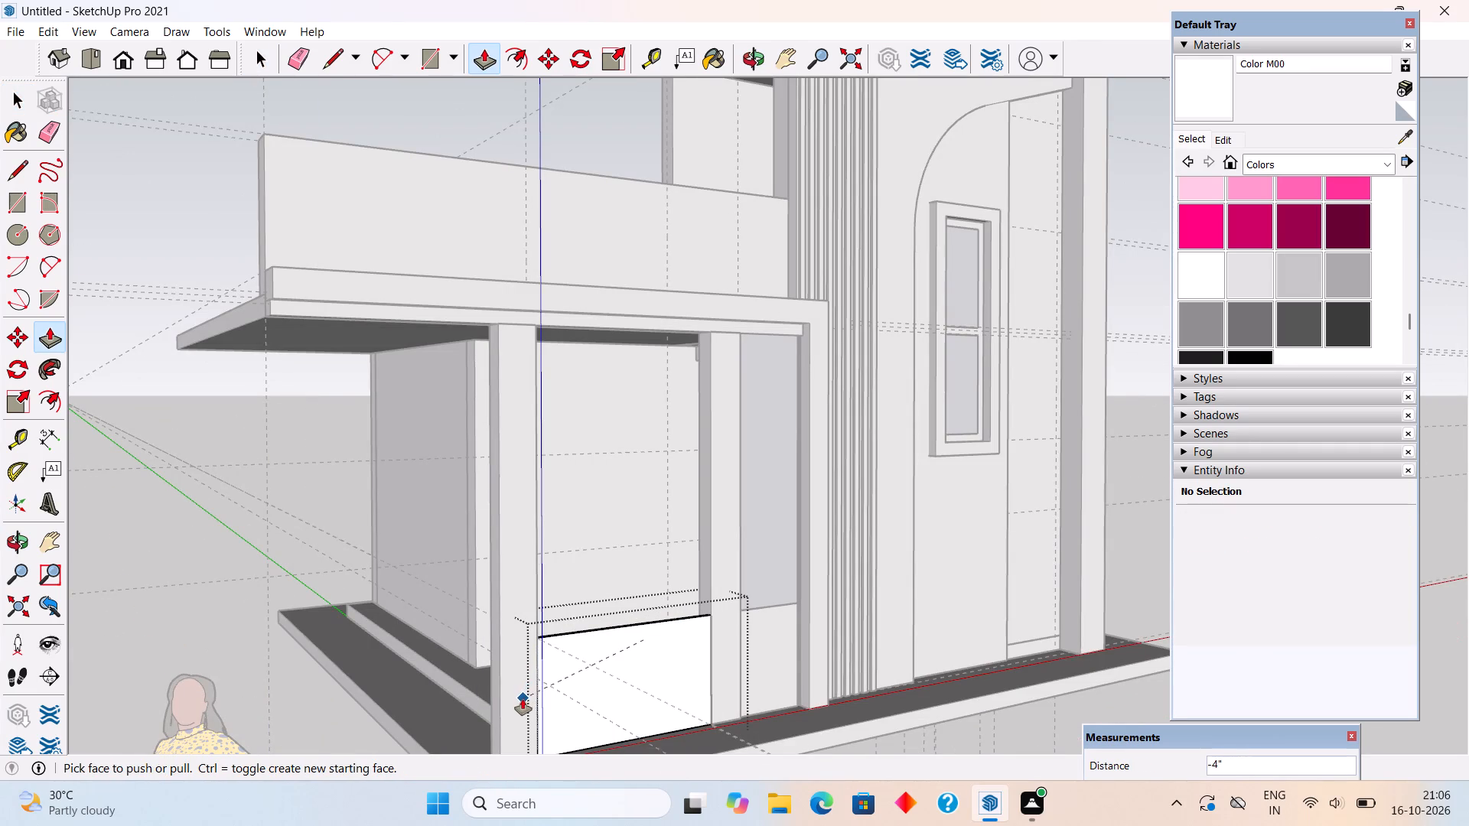
pyautogui.press('space')
pyautogui.click(299, 523)
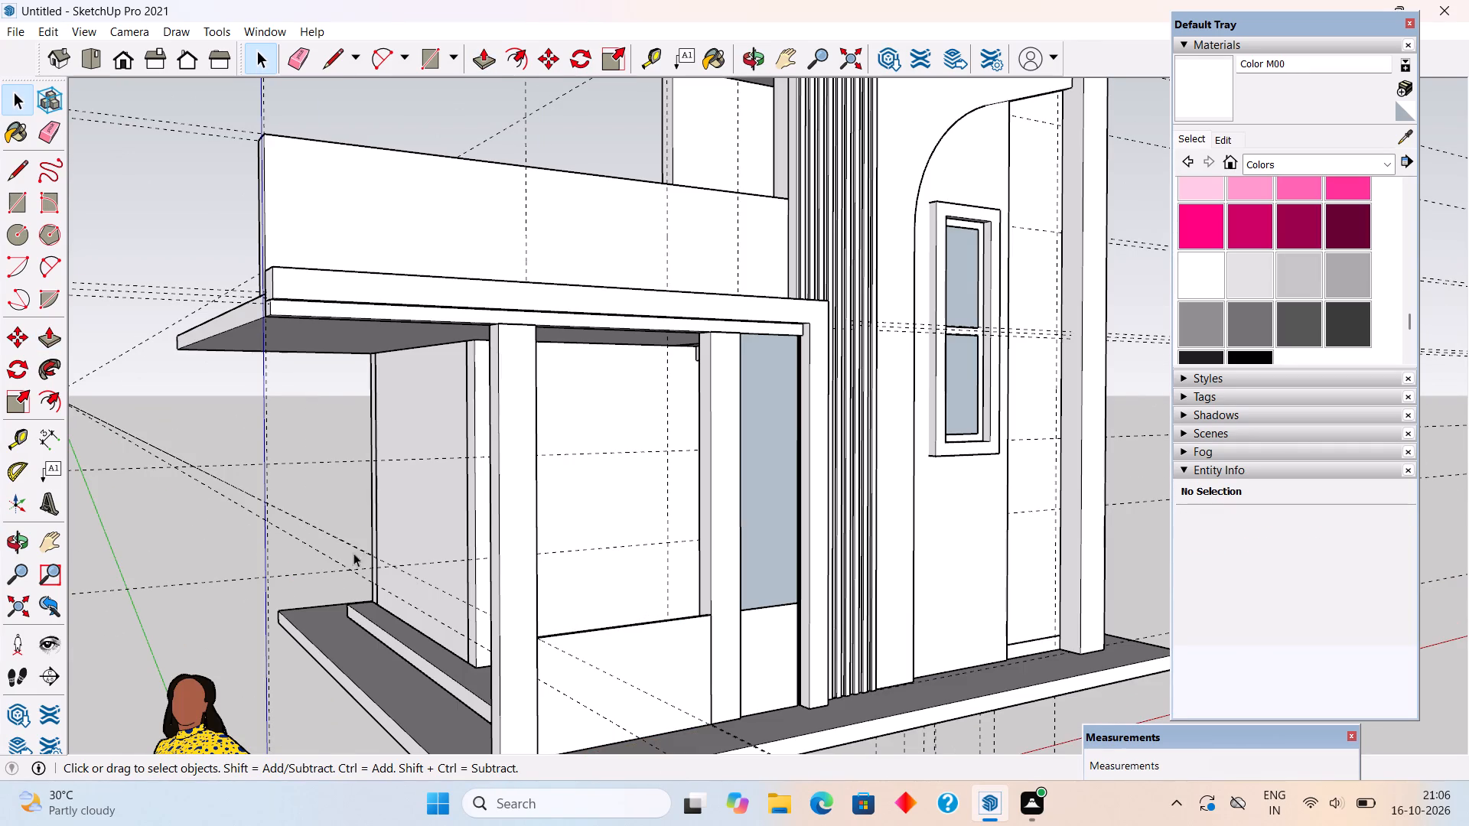
# Pull the interior-side face of the low wall between the columns inward 6" to thicken it.
pyautogui.scroll(-3, 599, 519)
pyautogui.moveTo(691, 543); pyautogui.dragTo(324, 684, button='middle')
pyautogui.scroll(1, 440, 633)
pyautogui.scroll(3, 706, 533)
pyautogui.moveTo(689, 574); pyautogui.dragTo(664, 583, button='middle')
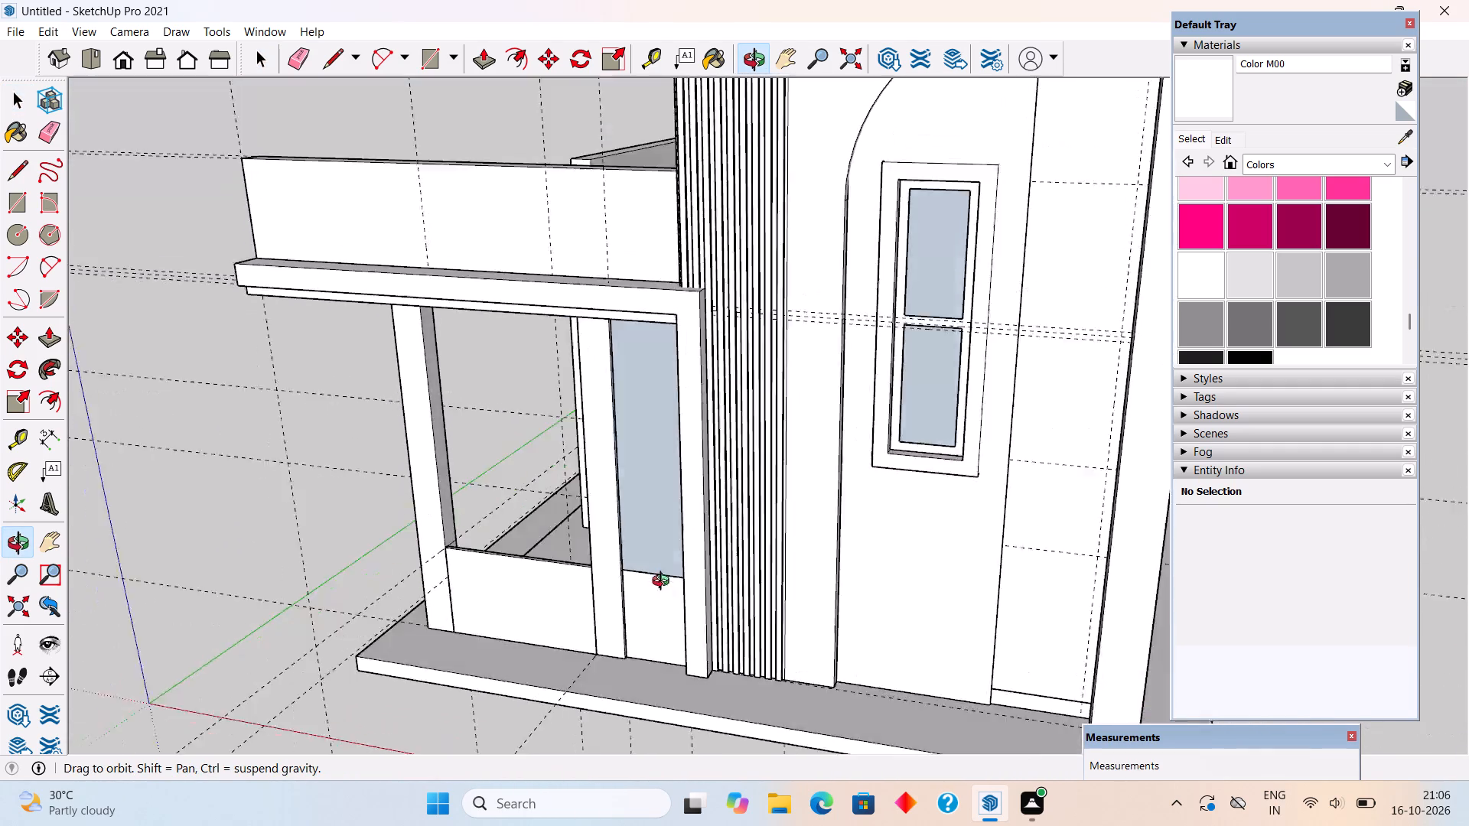
pyautogui.moveTo(664, 583); pyautogui.dragTo(556, 589, button='middle')
pyautogui.scroll(3, 549, 567)
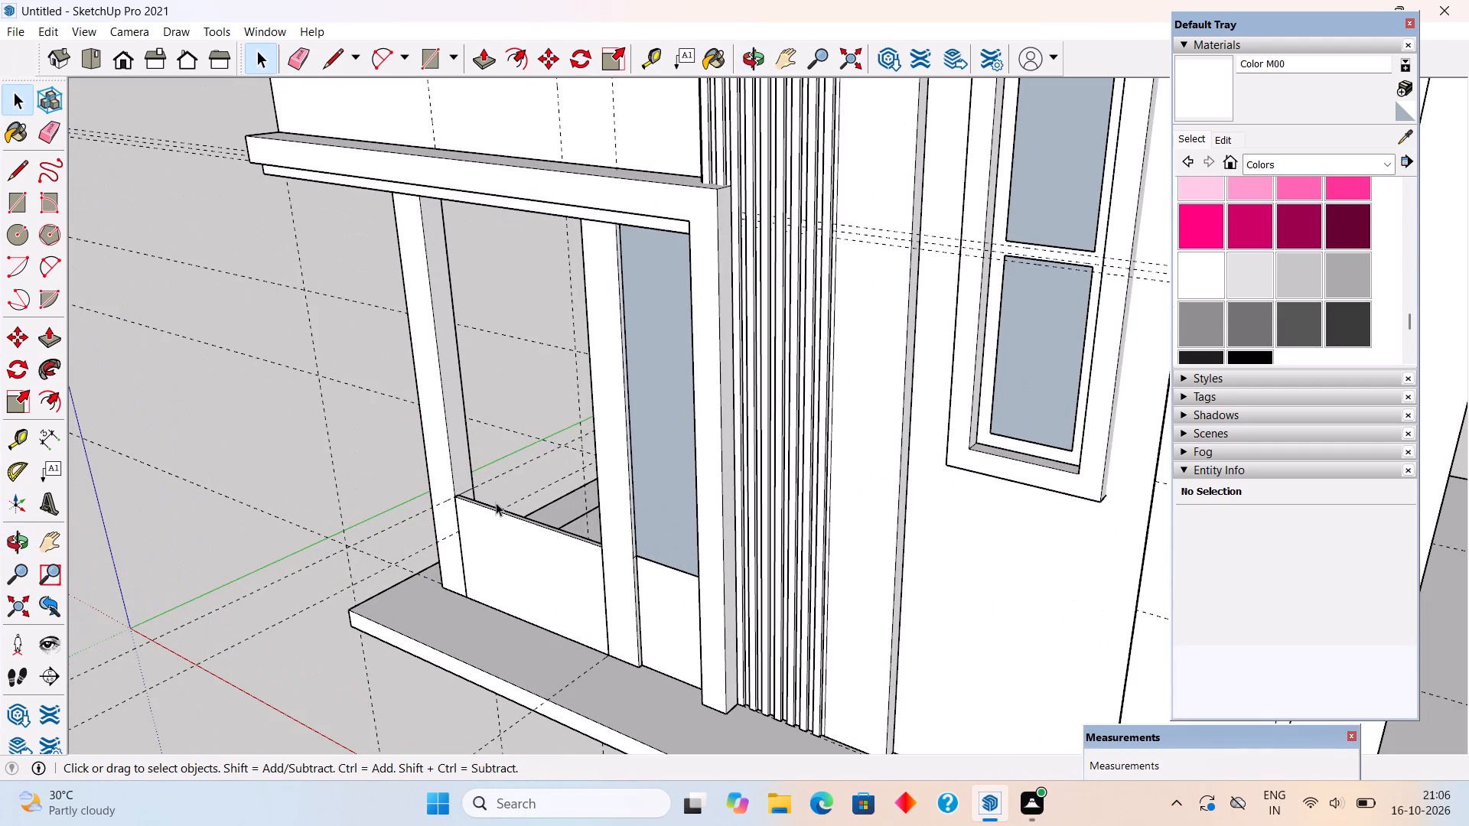
pyautogui.scroll(4, 497, 503)
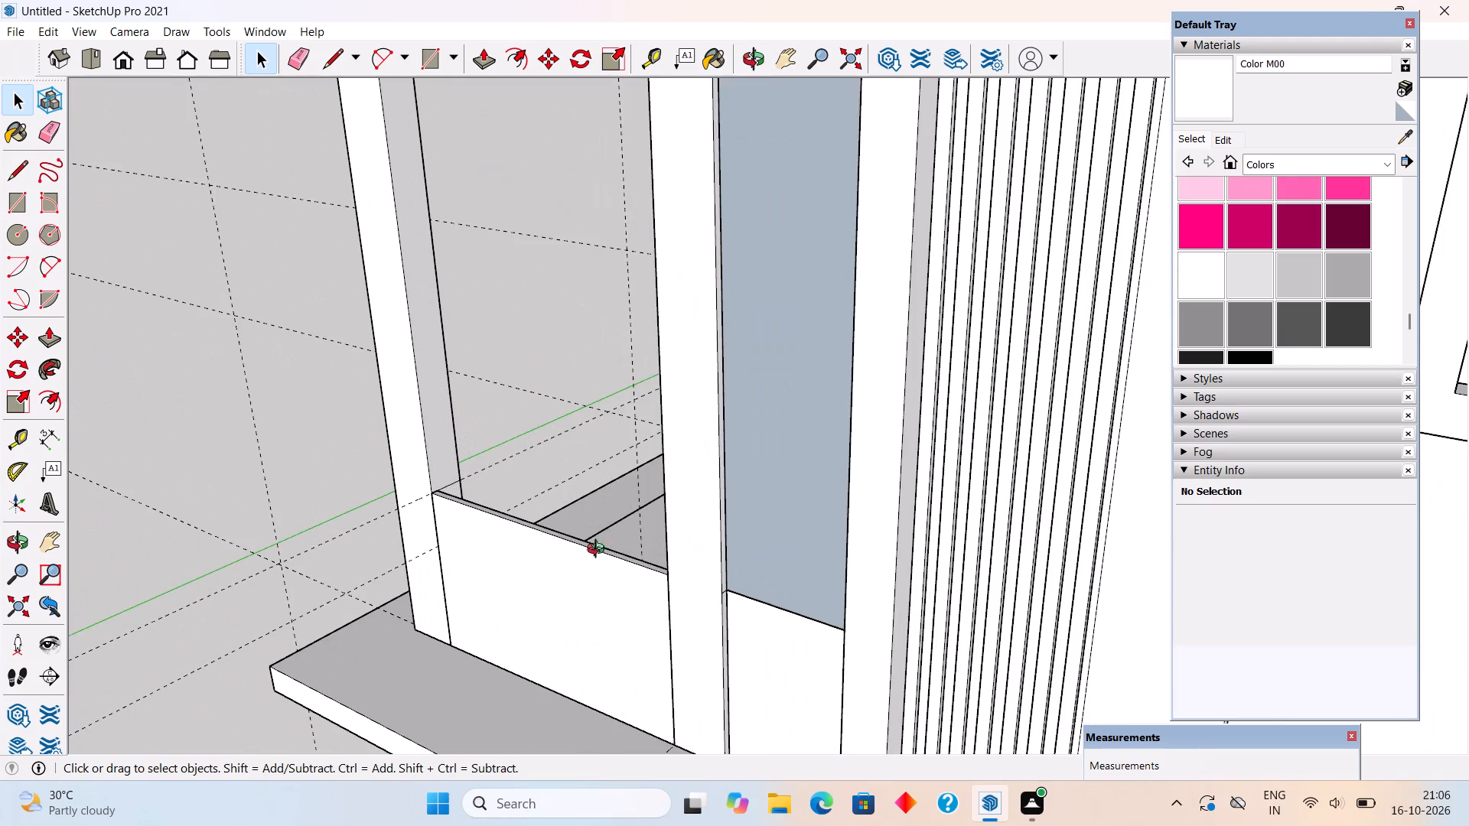
pyautogui.moveTo(600, 548); pyautogui.dragTo(1181, 566, button='middle')
pyautogui.moveTo(694, 668); pyautogui.dragTo(1063, 606, button='middle')
pyautogui.scroll(-2, 1063, 606)
pyautogui.click(1125, 616)
pyautogui.tripleClick(1125, 616)
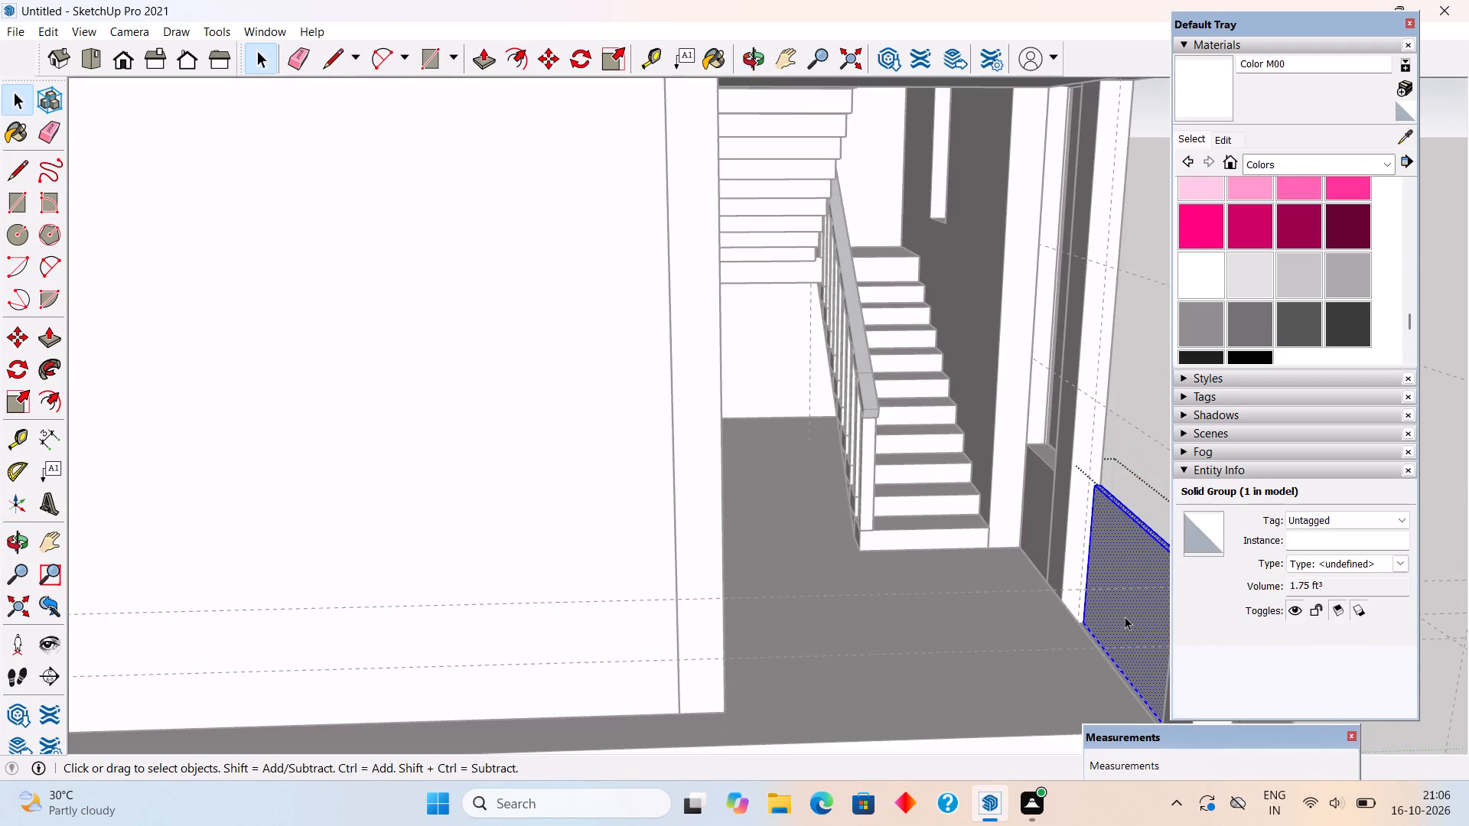
pyautogui.press('p')
pyautogui.click(1125, 616)
pyautogui.click(1118, 665)
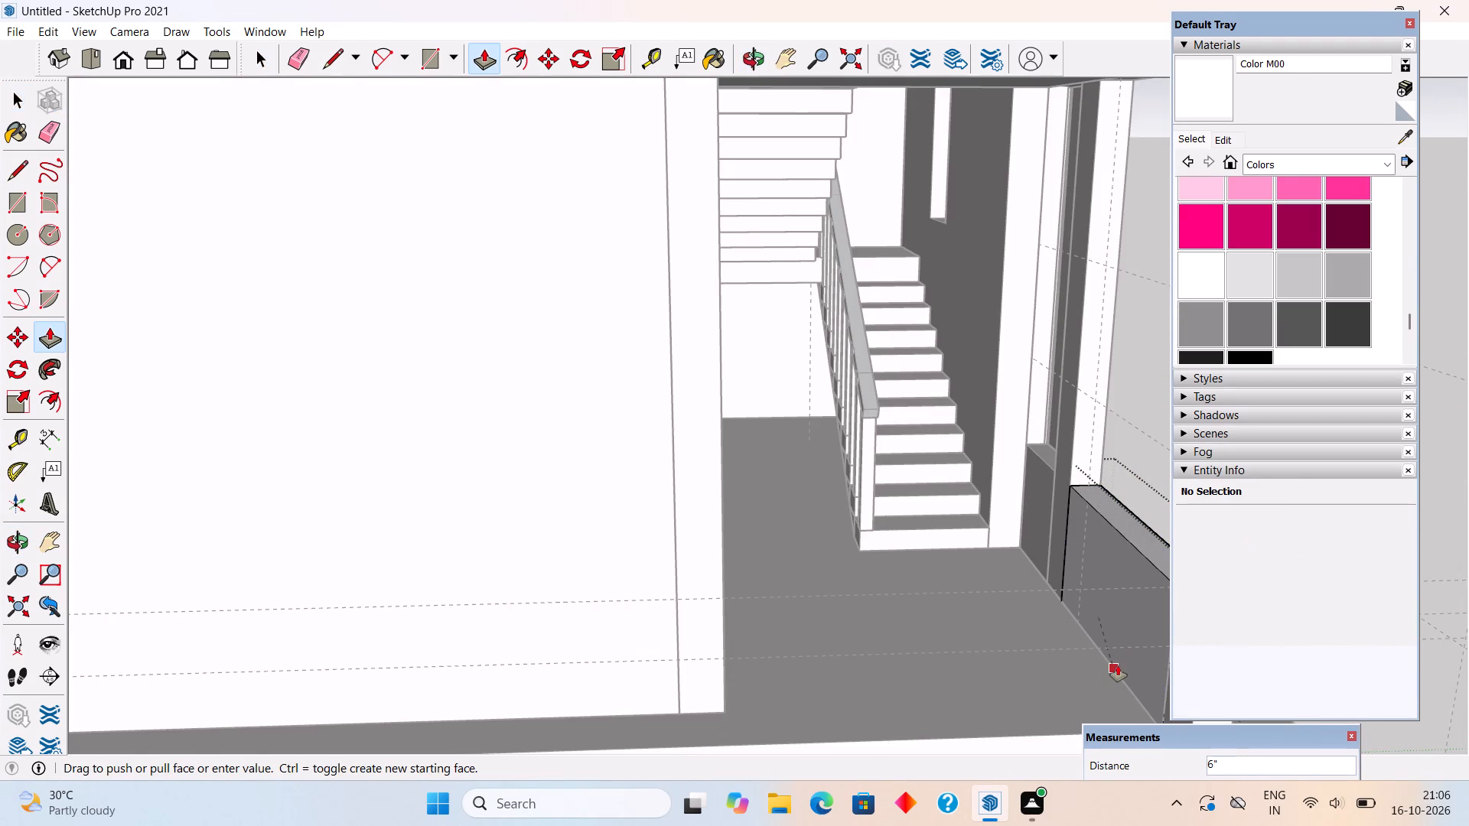
pyautogui.press('space')
pyautogui.scroll(-9, 1070, 630)
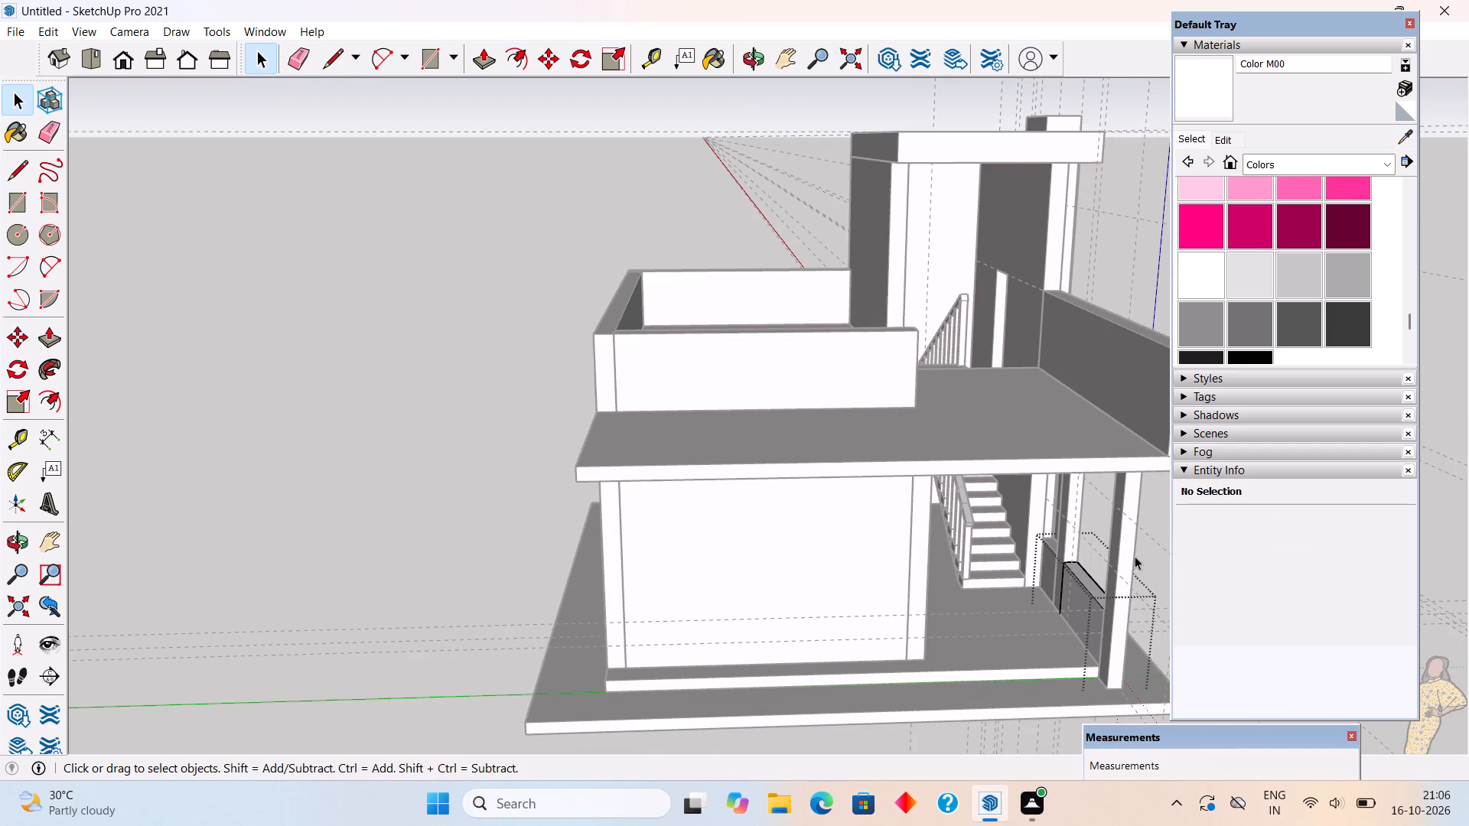
pyautogui.moveTo(1013, 619); pyautogui.dragTo(470, 574, button='middle')
pyautogui.scroll(-1, 470, 574)
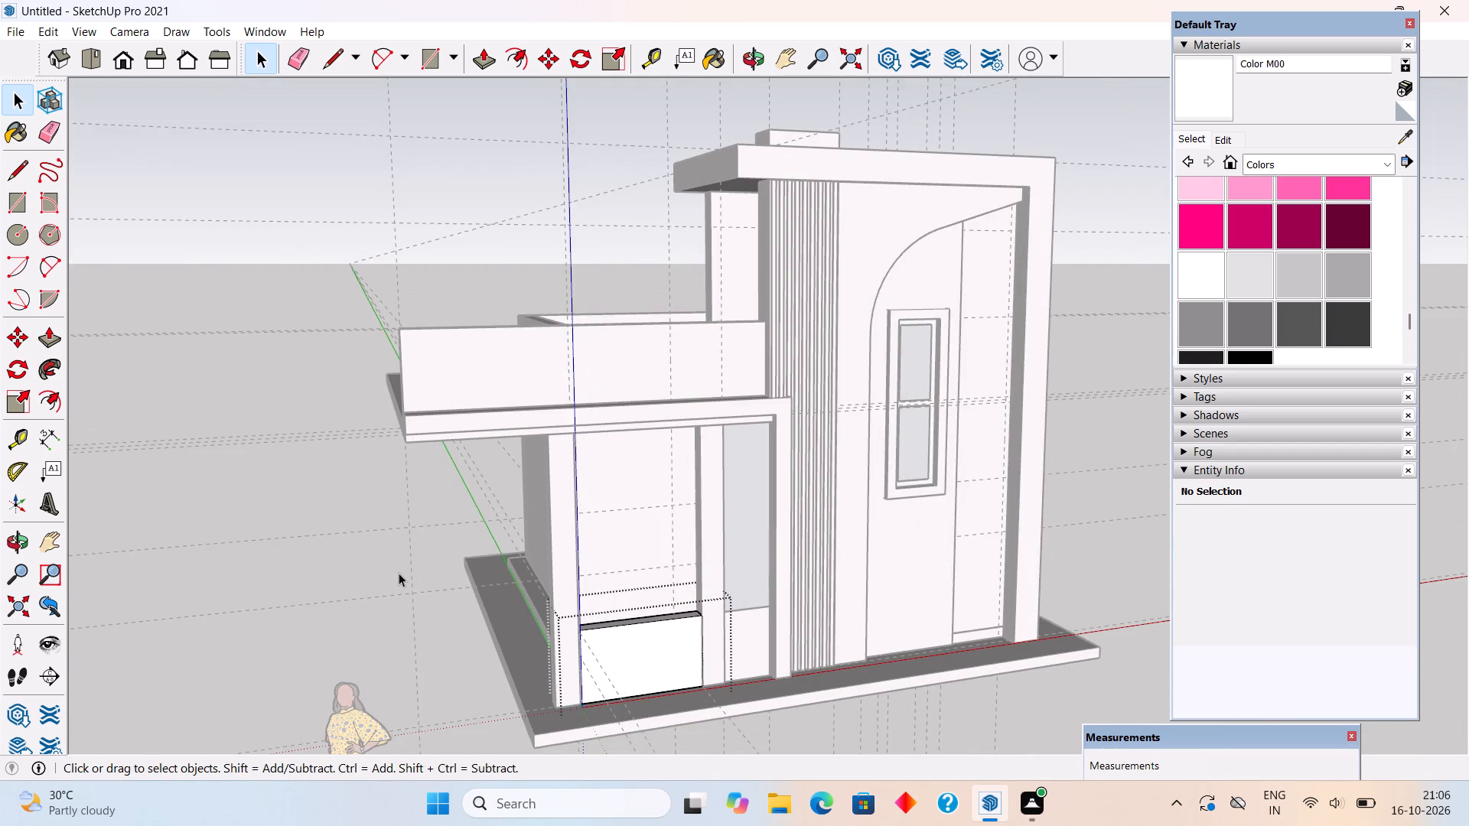
pyautogui.click(399, 573)
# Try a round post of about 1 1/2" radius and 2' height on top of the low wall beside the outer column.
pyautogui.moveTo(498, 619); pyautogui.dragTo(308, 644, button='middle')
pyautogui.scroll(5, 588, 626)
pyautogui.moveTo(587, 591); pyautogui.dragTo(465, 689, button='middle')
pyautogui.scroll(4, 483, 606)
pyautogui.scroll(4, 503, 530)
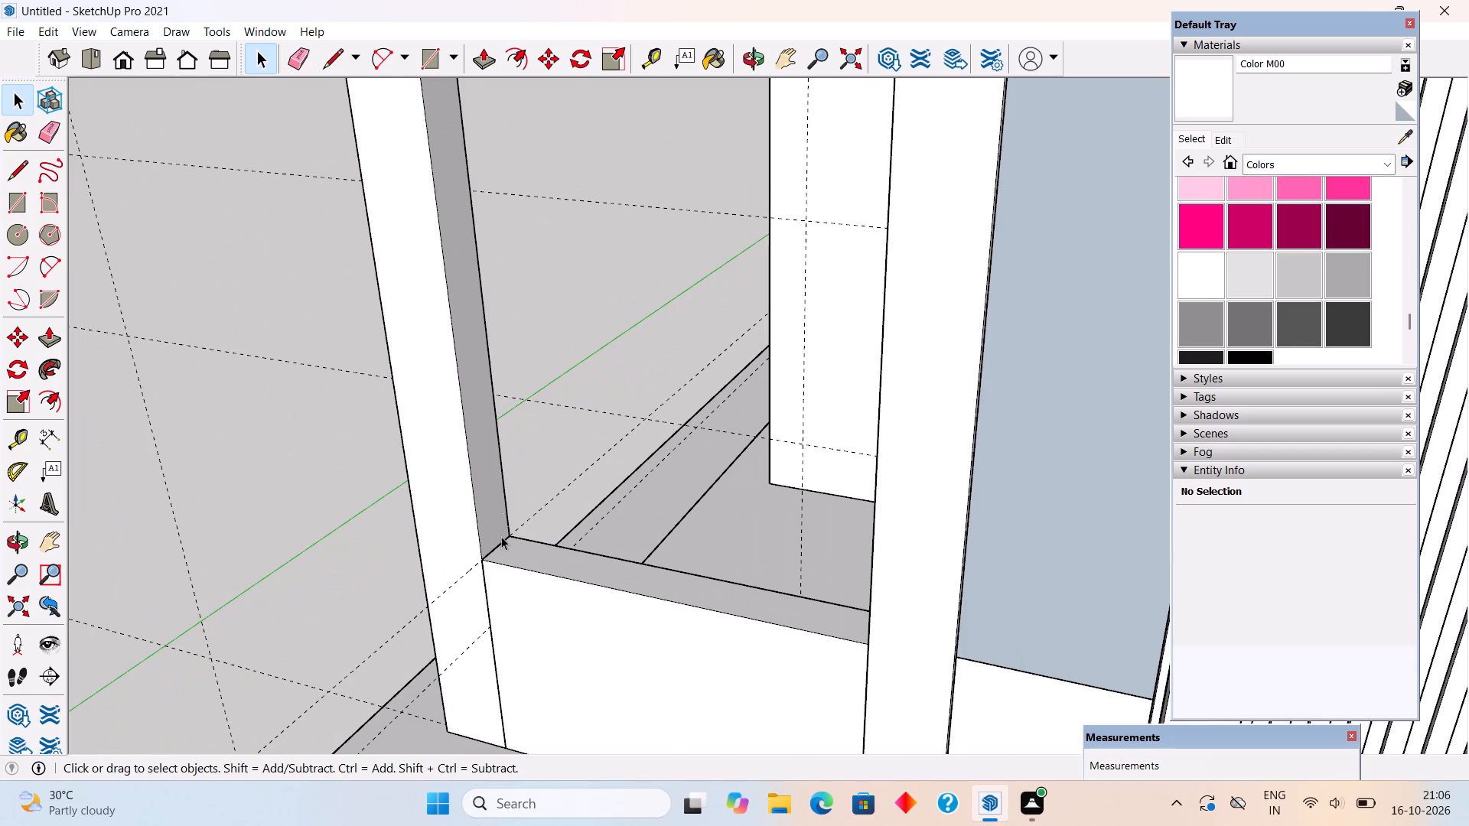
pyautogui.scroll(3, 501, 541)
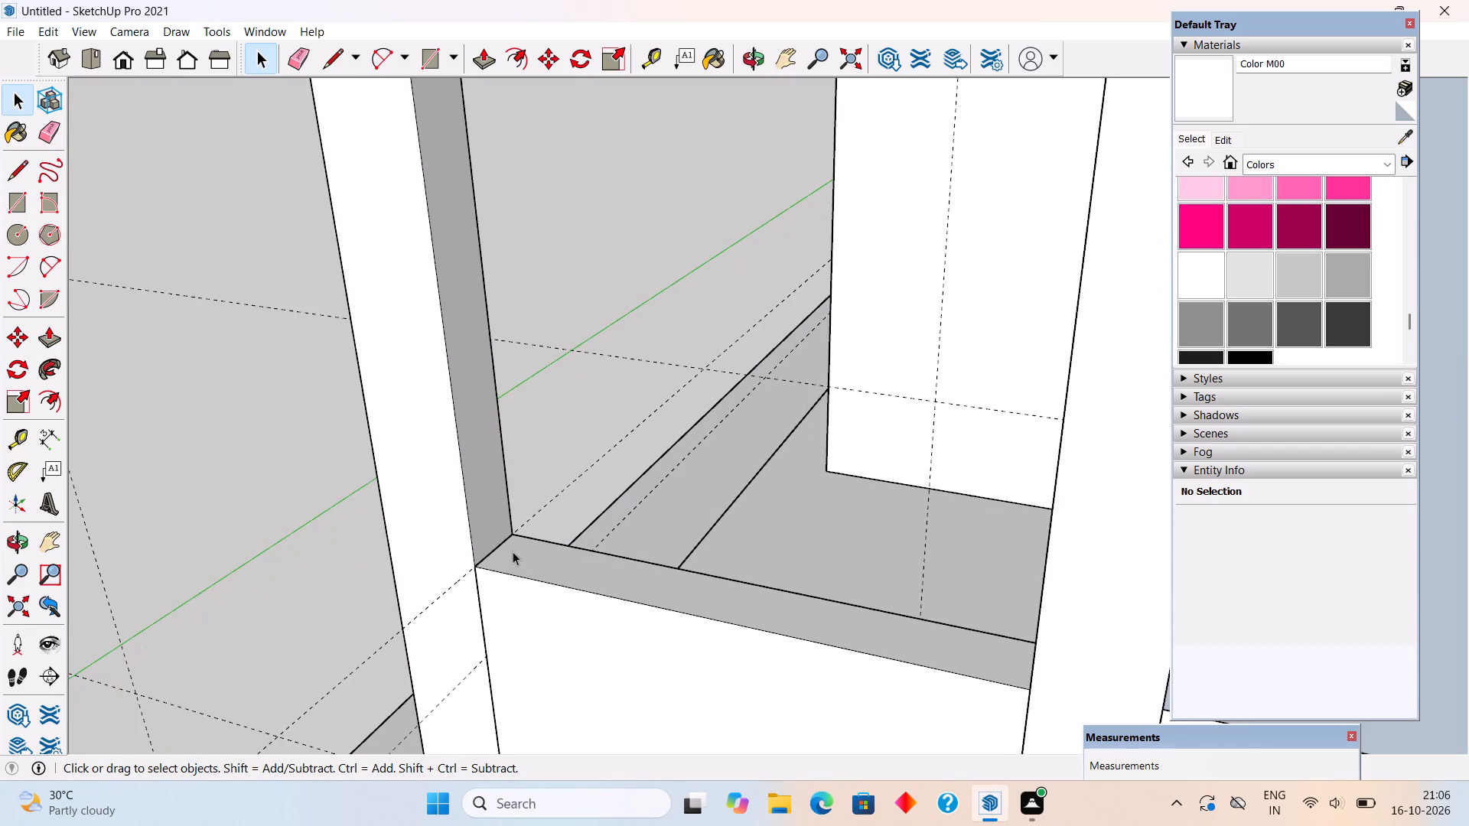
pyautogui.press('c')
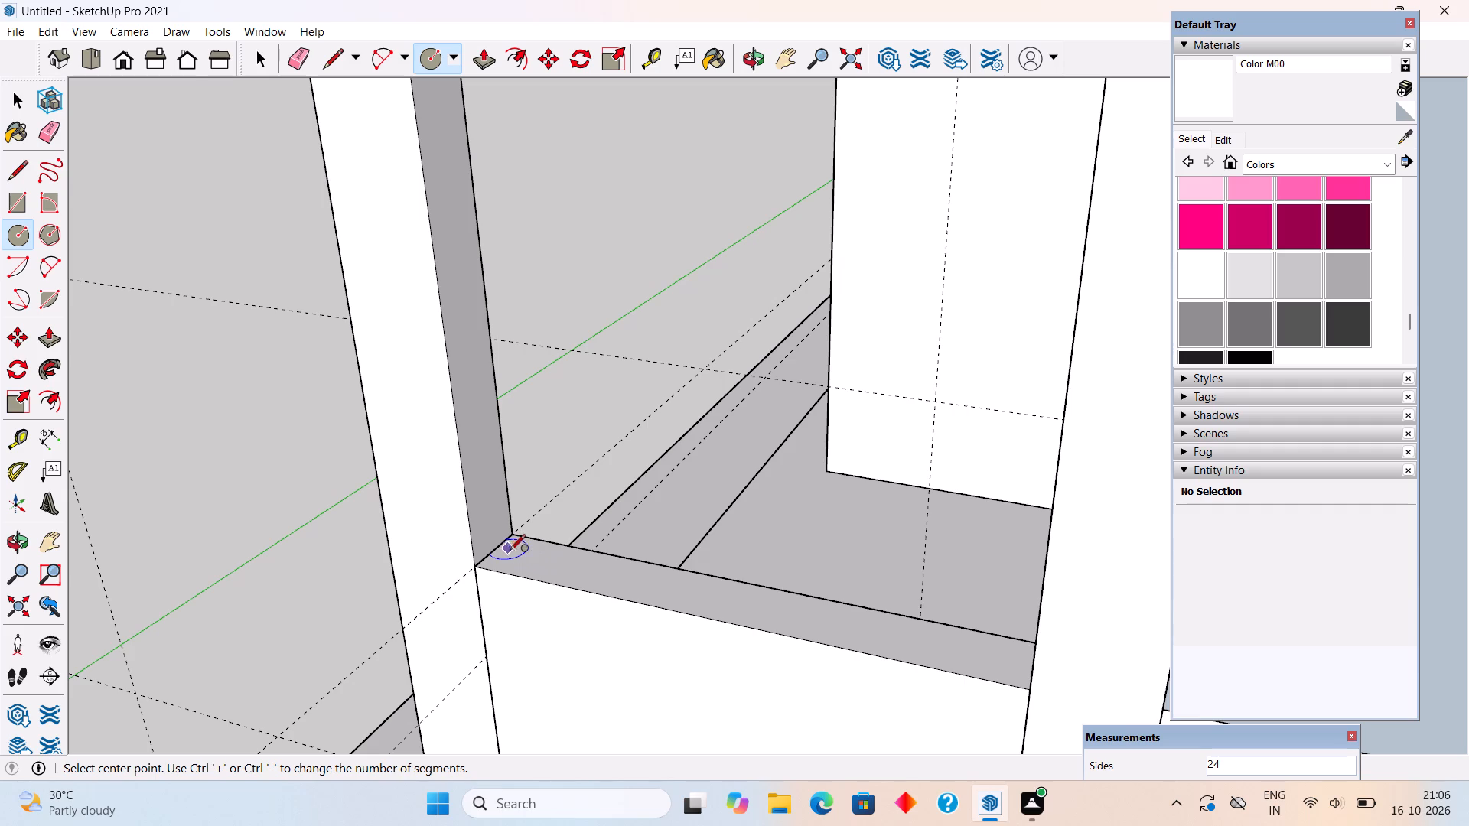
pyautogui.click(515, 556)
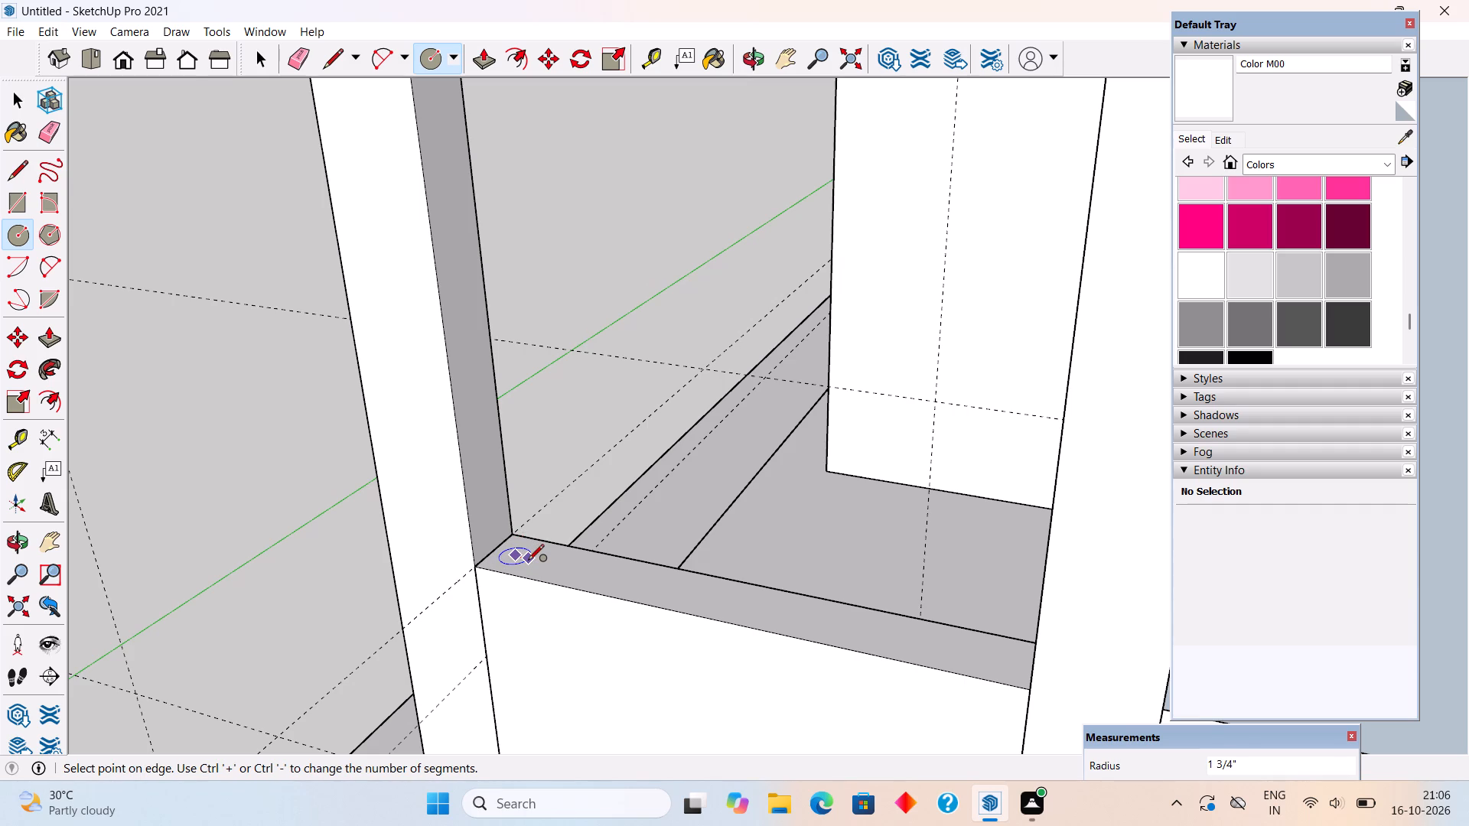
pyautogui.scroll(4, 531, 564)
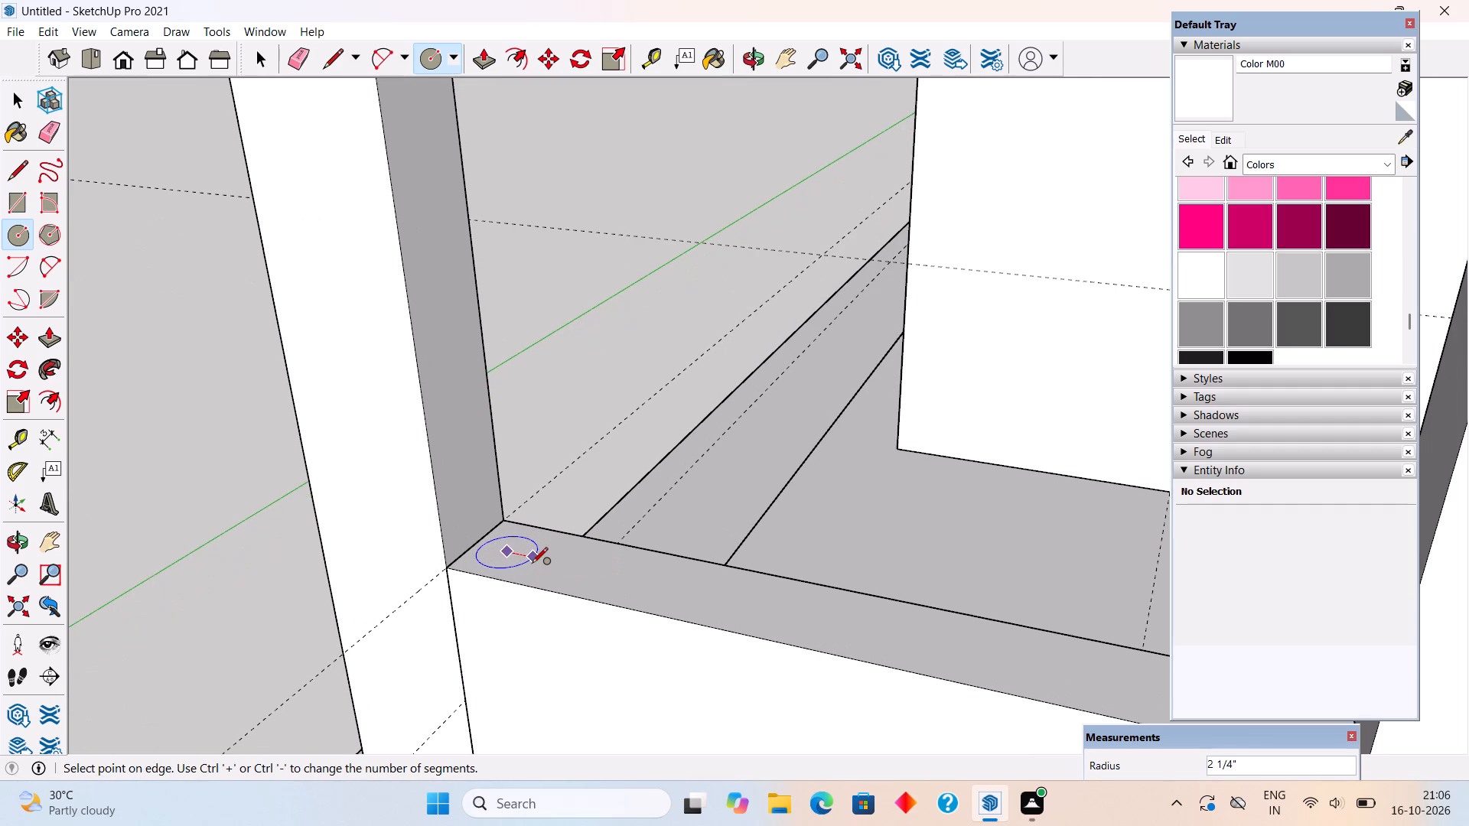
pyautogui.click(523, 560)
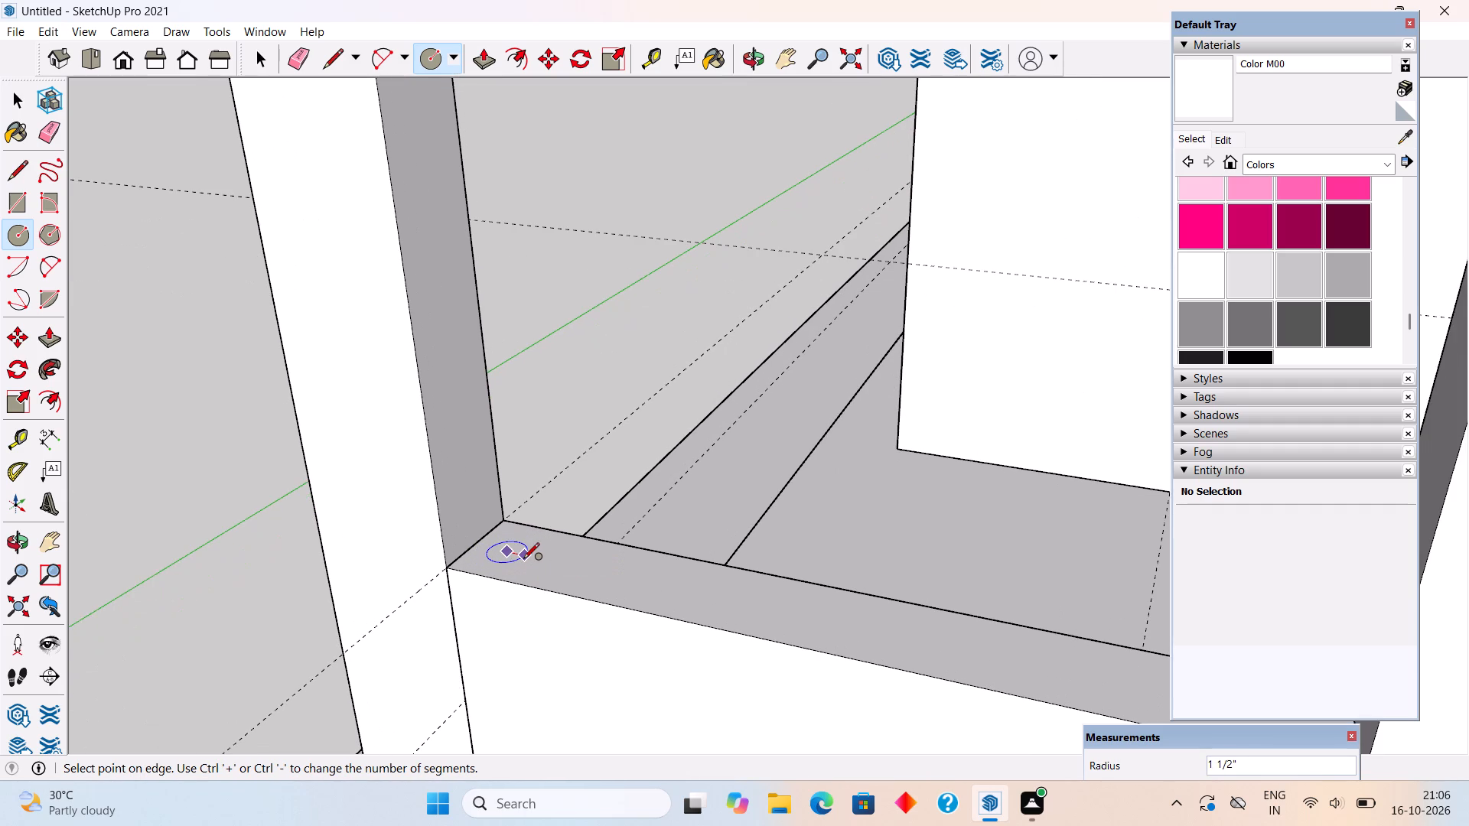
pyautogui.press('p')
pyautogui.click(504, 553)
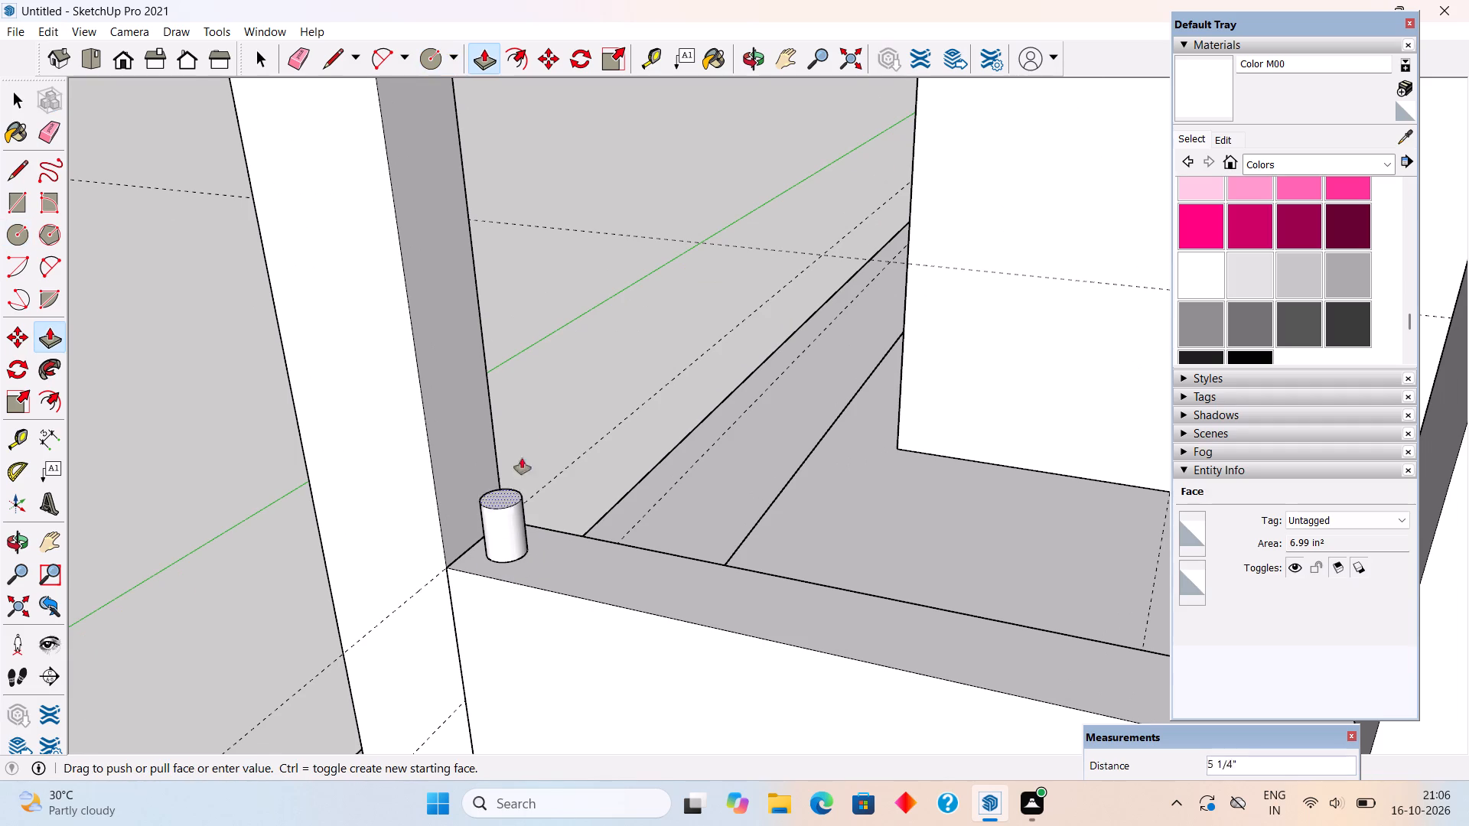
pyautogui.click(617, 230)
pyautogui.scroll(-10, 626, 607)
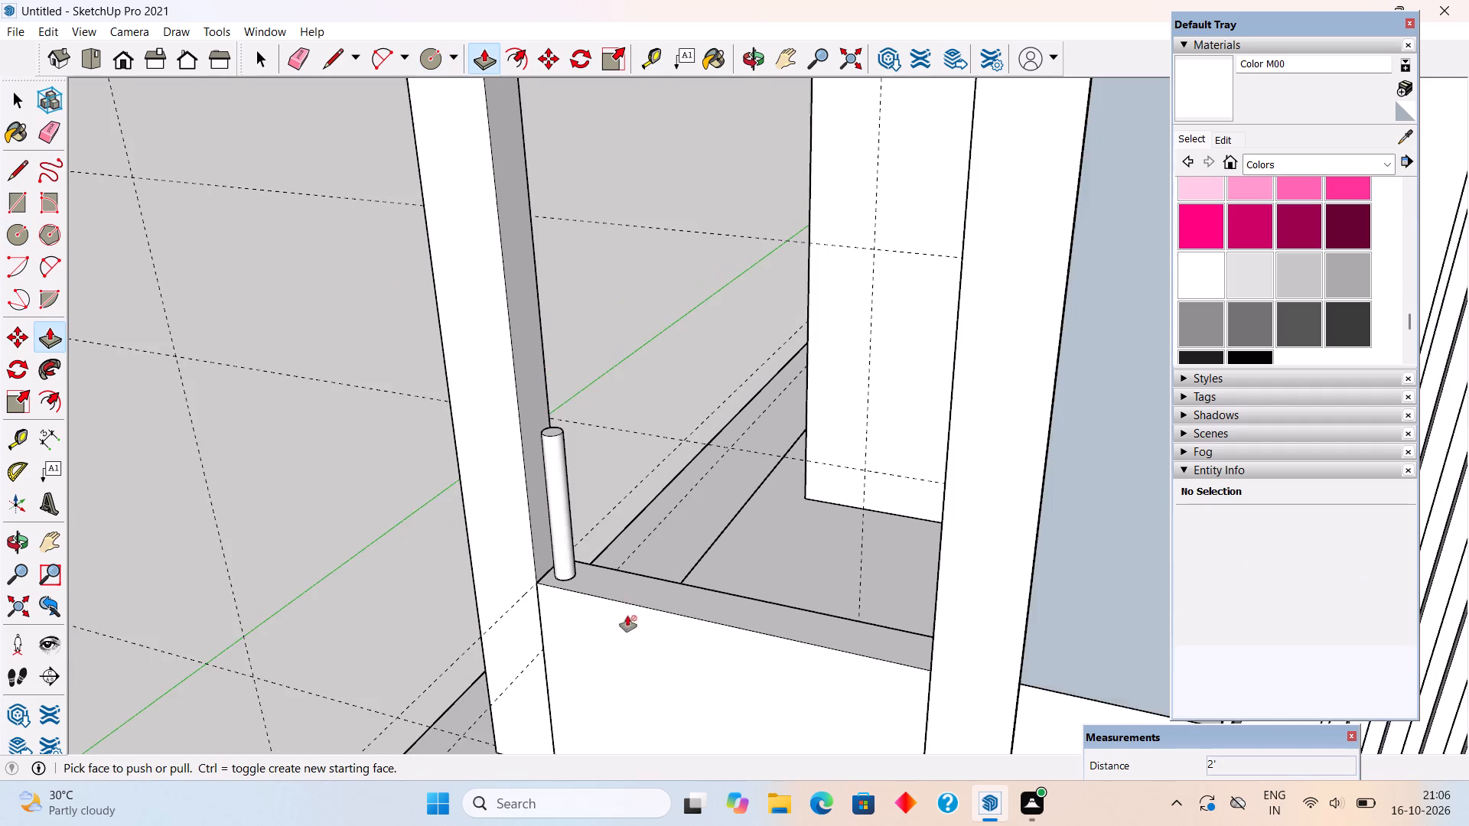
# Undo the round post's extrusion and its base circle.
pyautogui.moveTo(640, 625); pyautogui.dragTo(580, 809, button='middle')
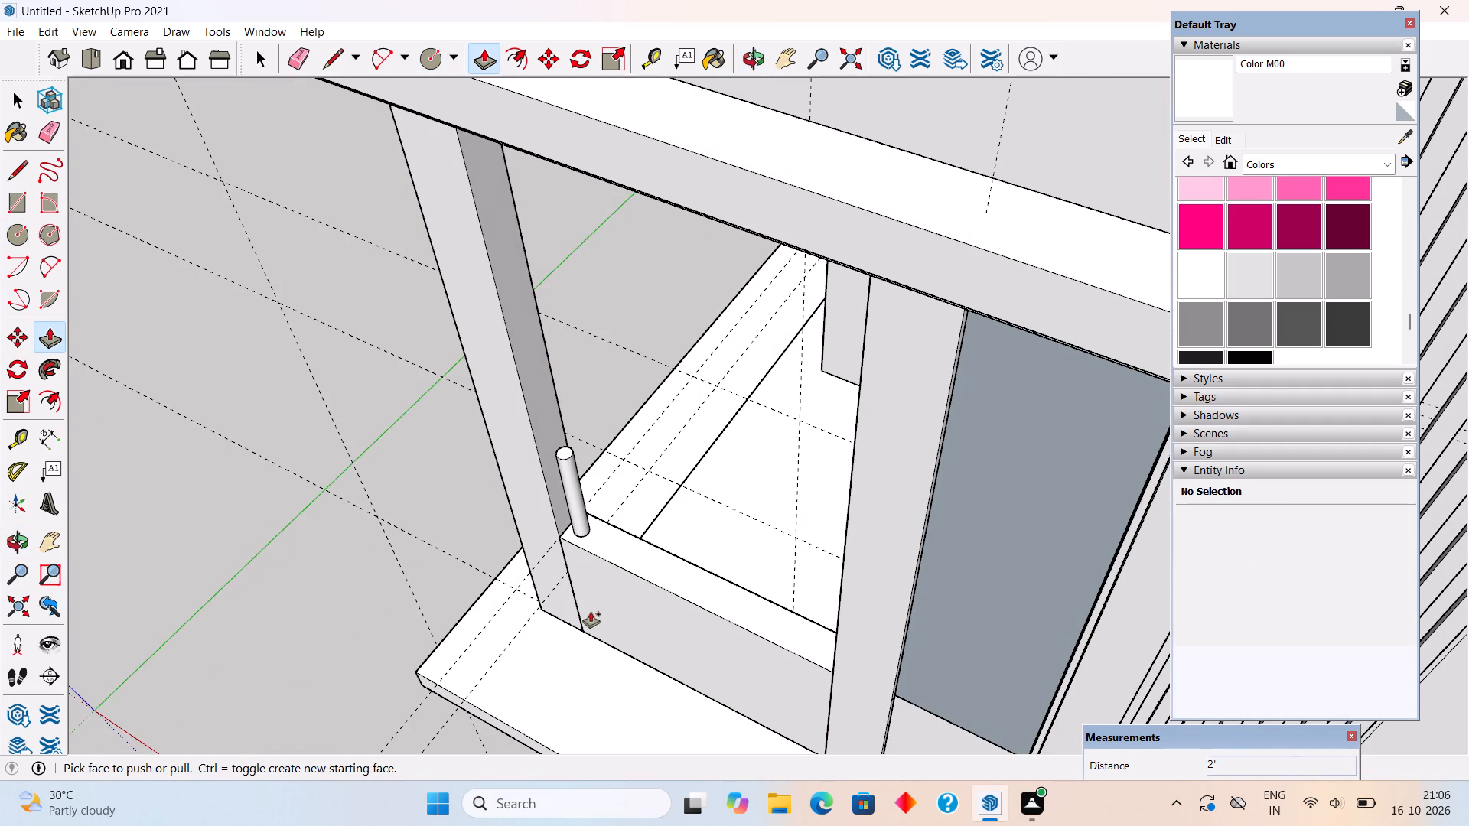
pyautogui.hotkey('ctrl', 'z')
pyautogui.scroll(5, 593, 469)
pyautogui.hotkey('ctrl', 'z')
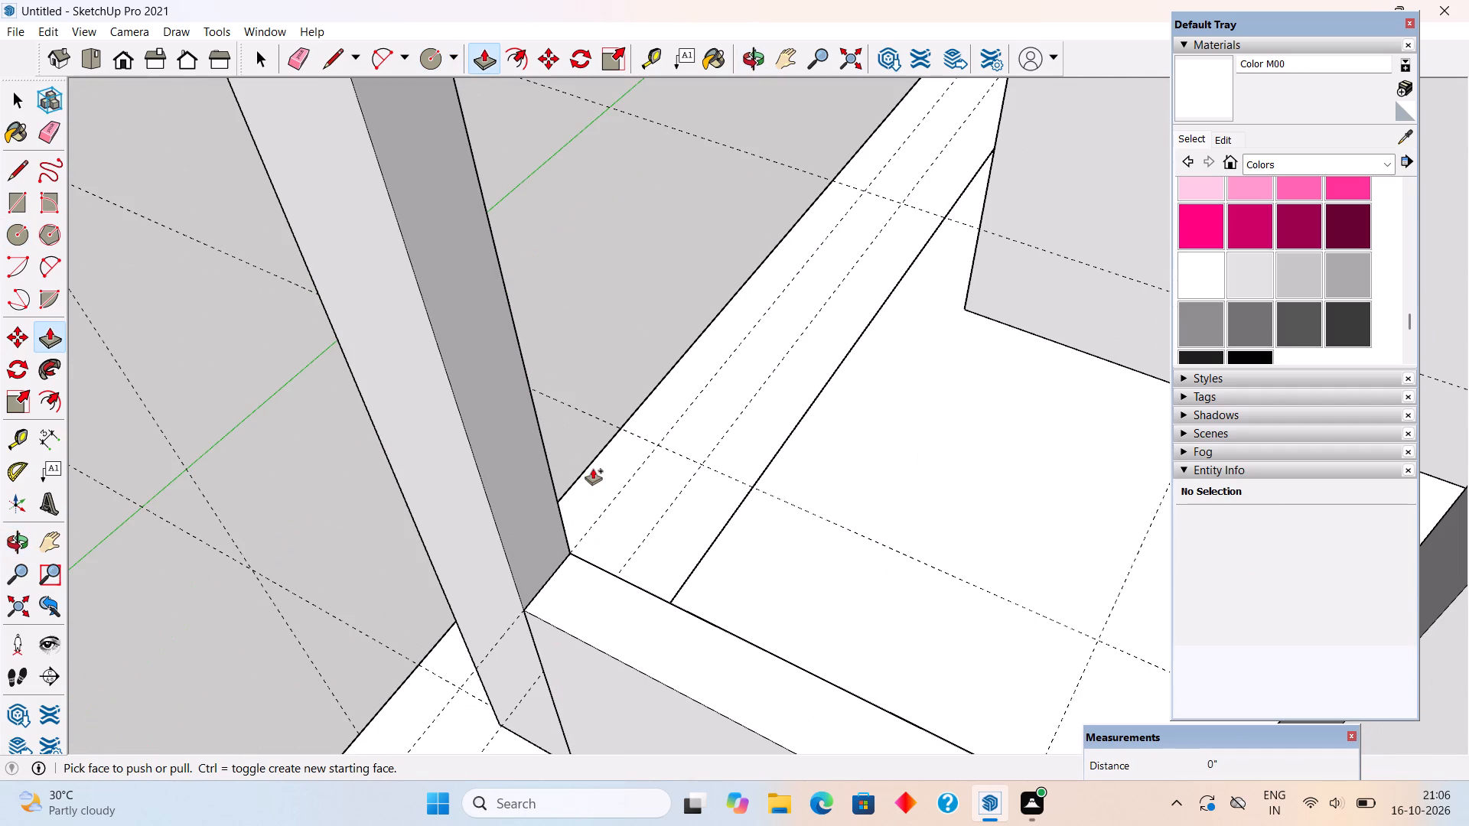
# Draw a circle of about 13/16" radius on the low wall's top beside the outer column and pull it up 2'.
pyautogui.scroll(4, 574, 593)
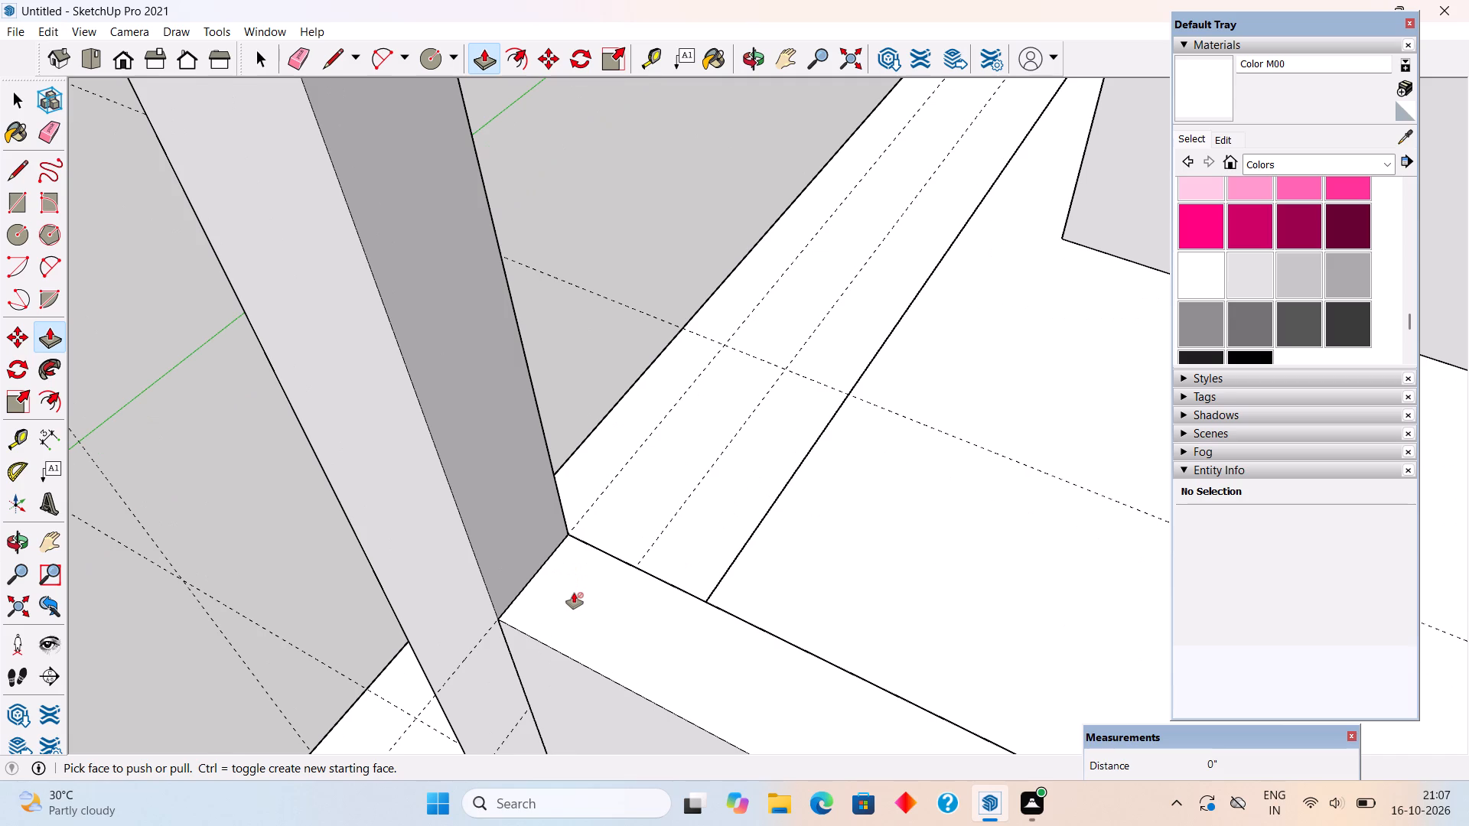
pyautogui.press('c')
pyautogui.click(572, 596)
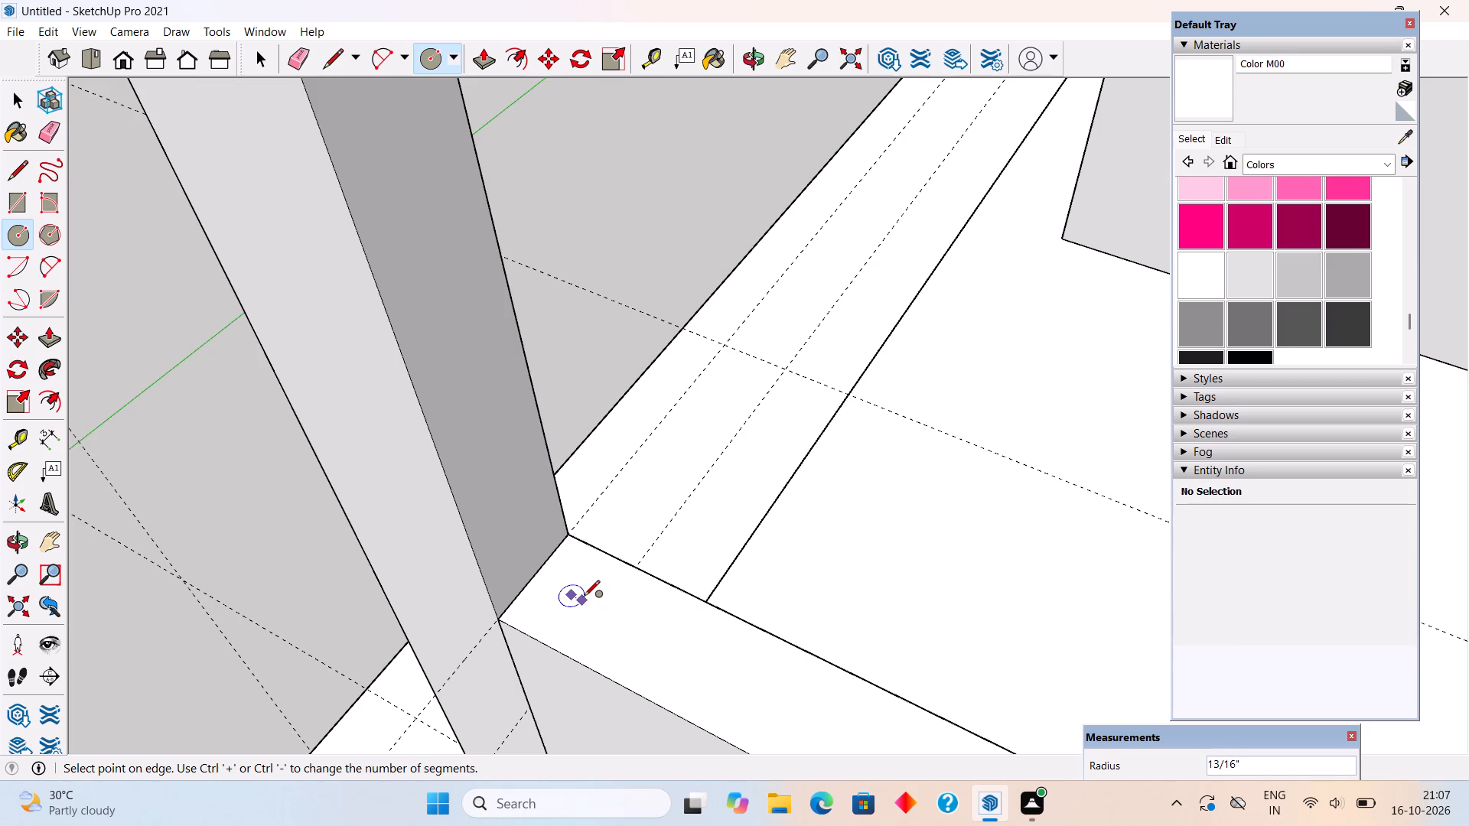
pyautogui.click(584, 597)
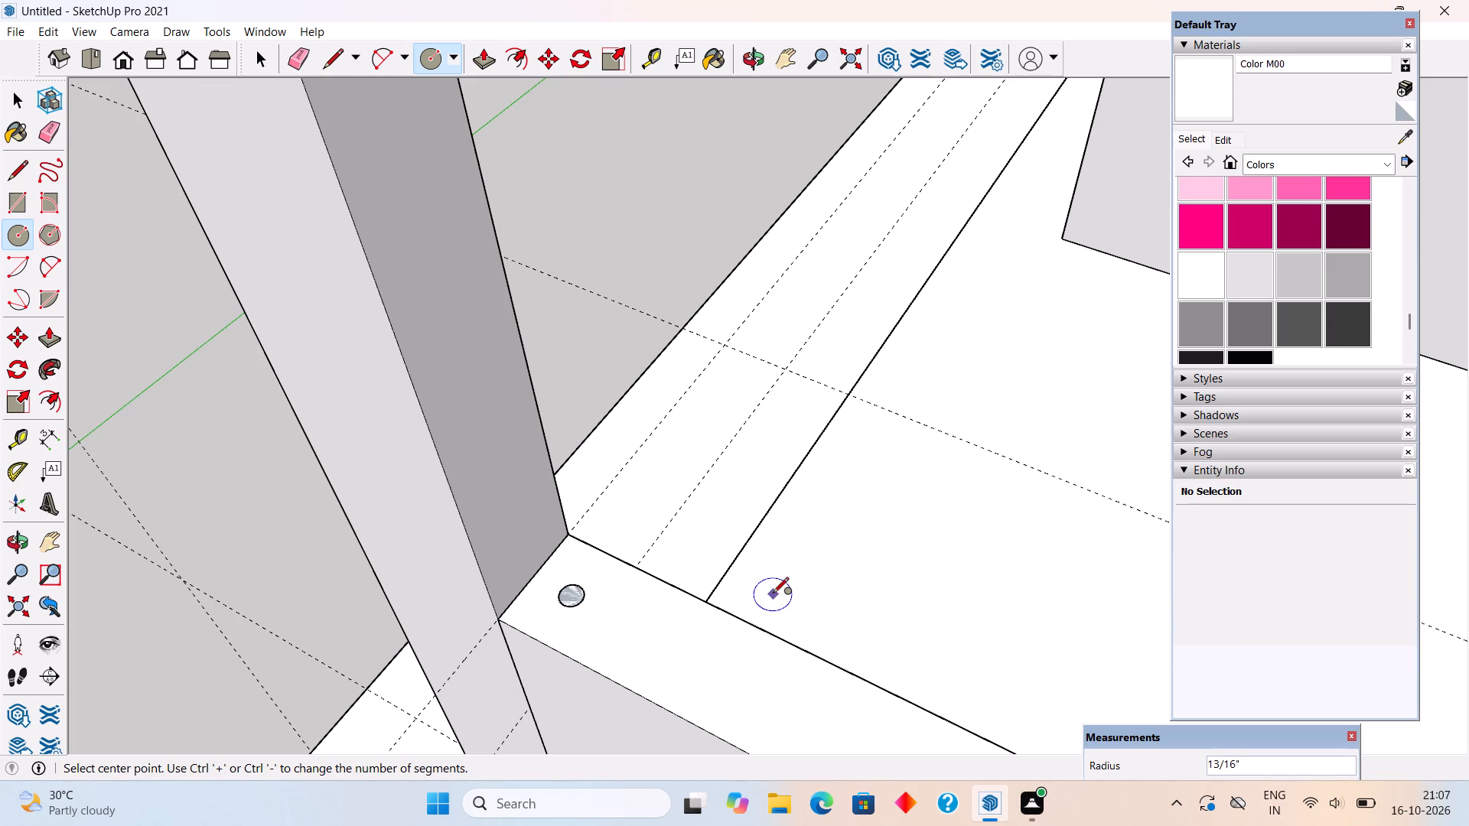
pyautogui.press('p')
pyautogui.click(572, 592)
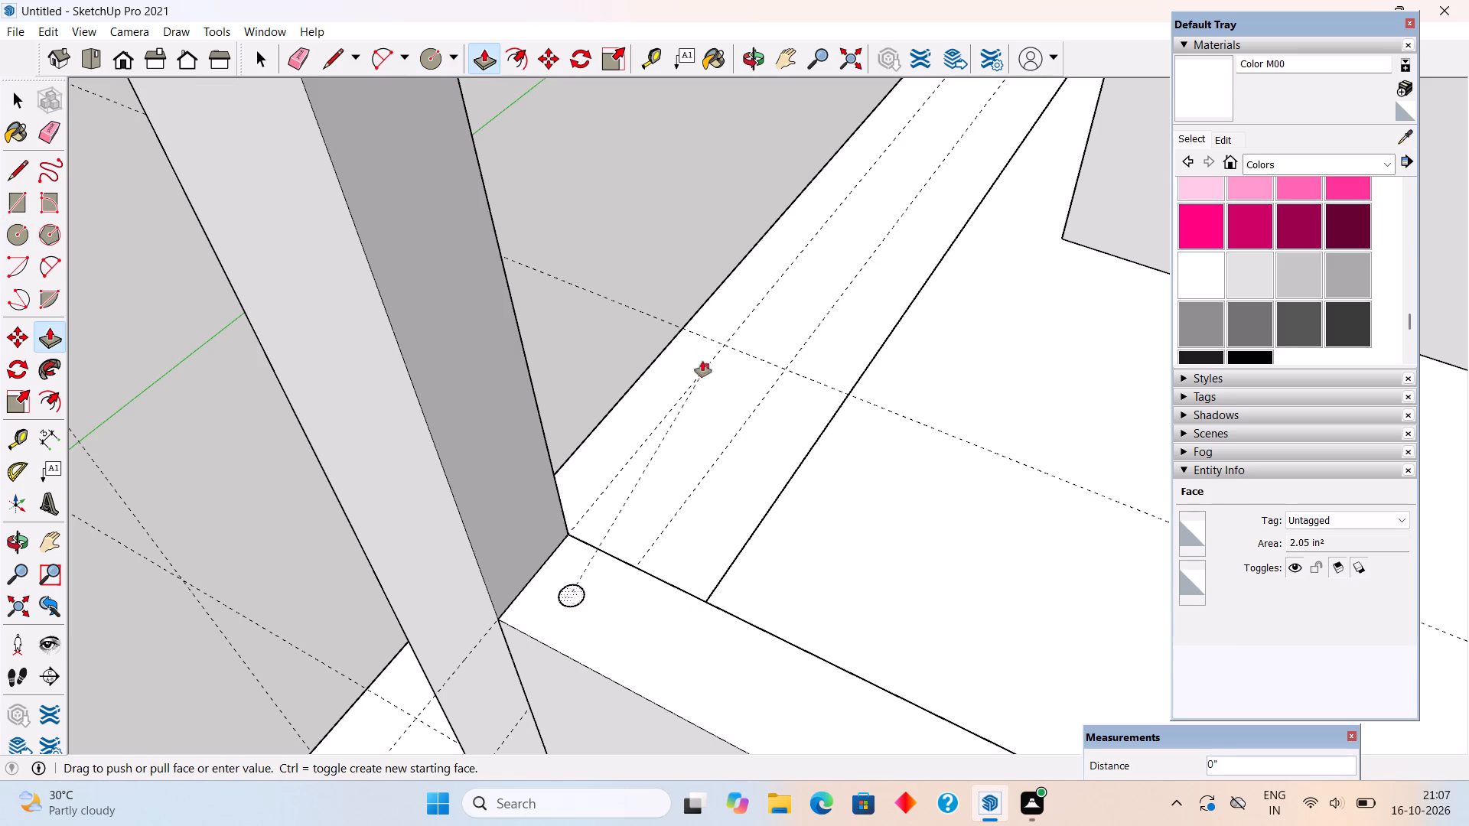
pyautogui.click(705, 337)
# Make the slim round post on the low wall into a group.
pyautogui.scroll(-9, 640, 615)
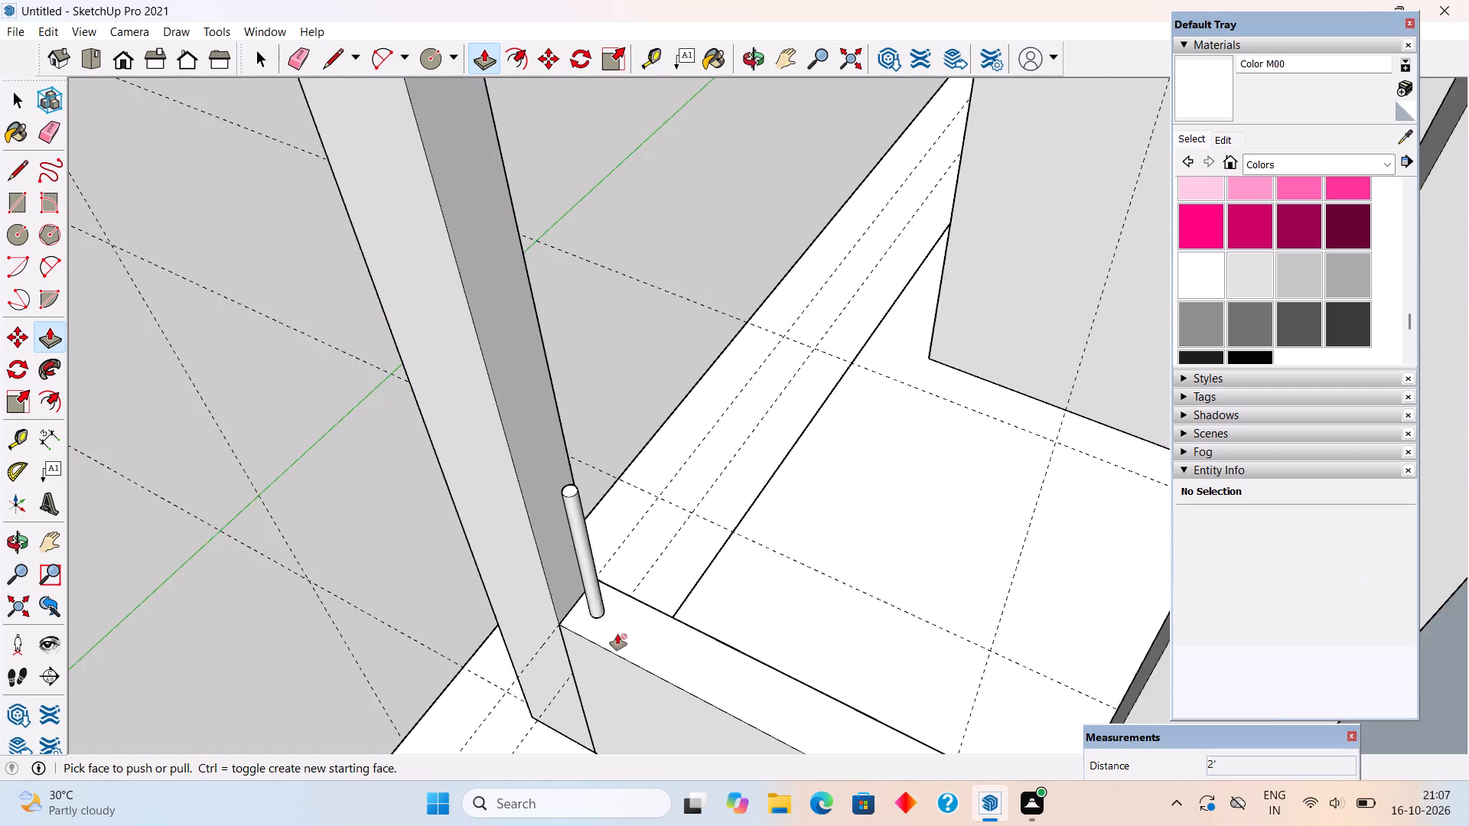
pyautogui.scroll(-13, 617, 634)
pyautogui.moveTo(688, 670); pyautogui.dragTo(823, 351, button='middle')
pyautogui.scroll(-2, 823, 345)
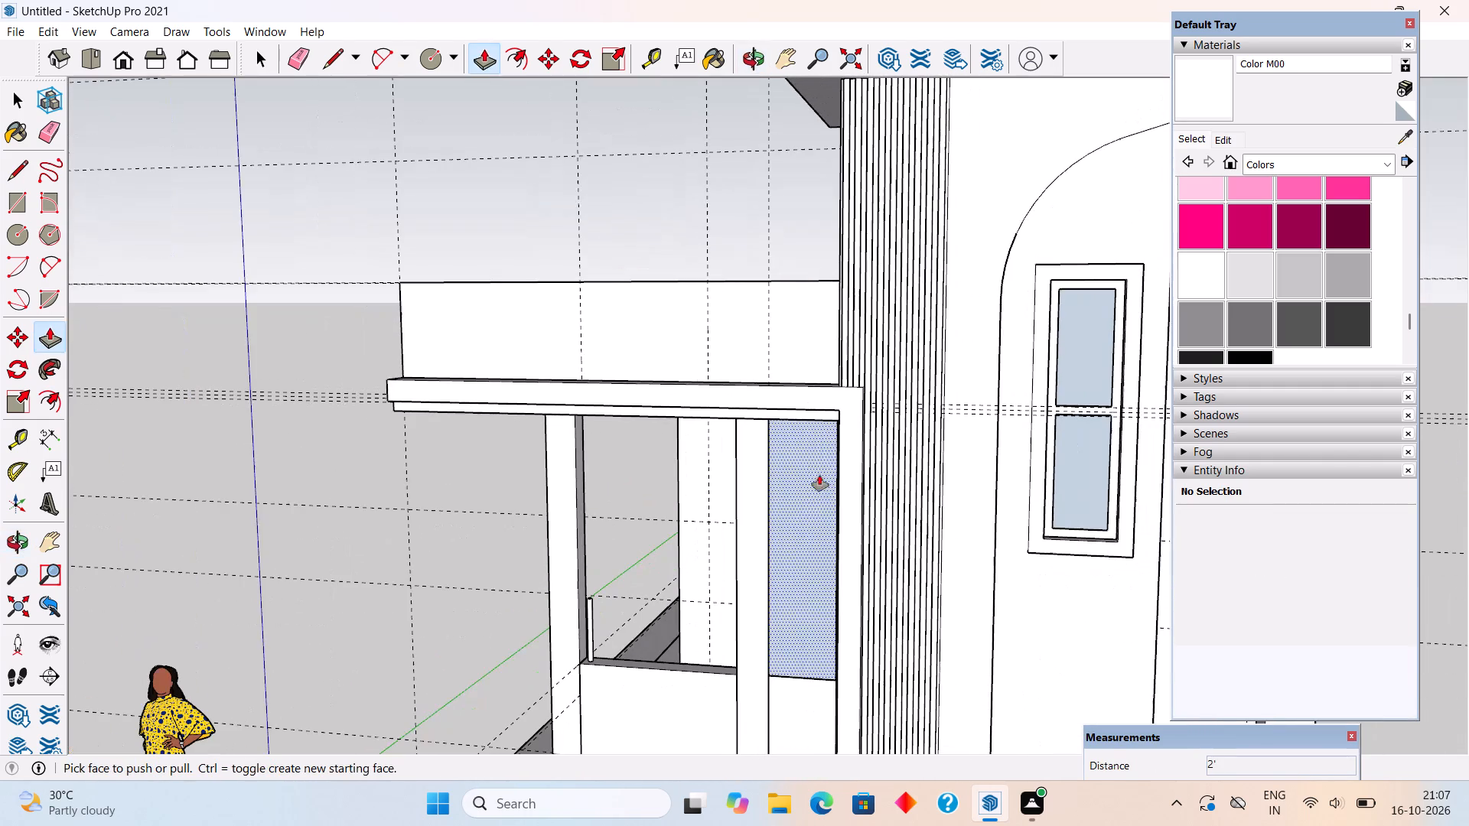
pyautogui.scroll(2, 682, 640)
pyautogui.press('space')
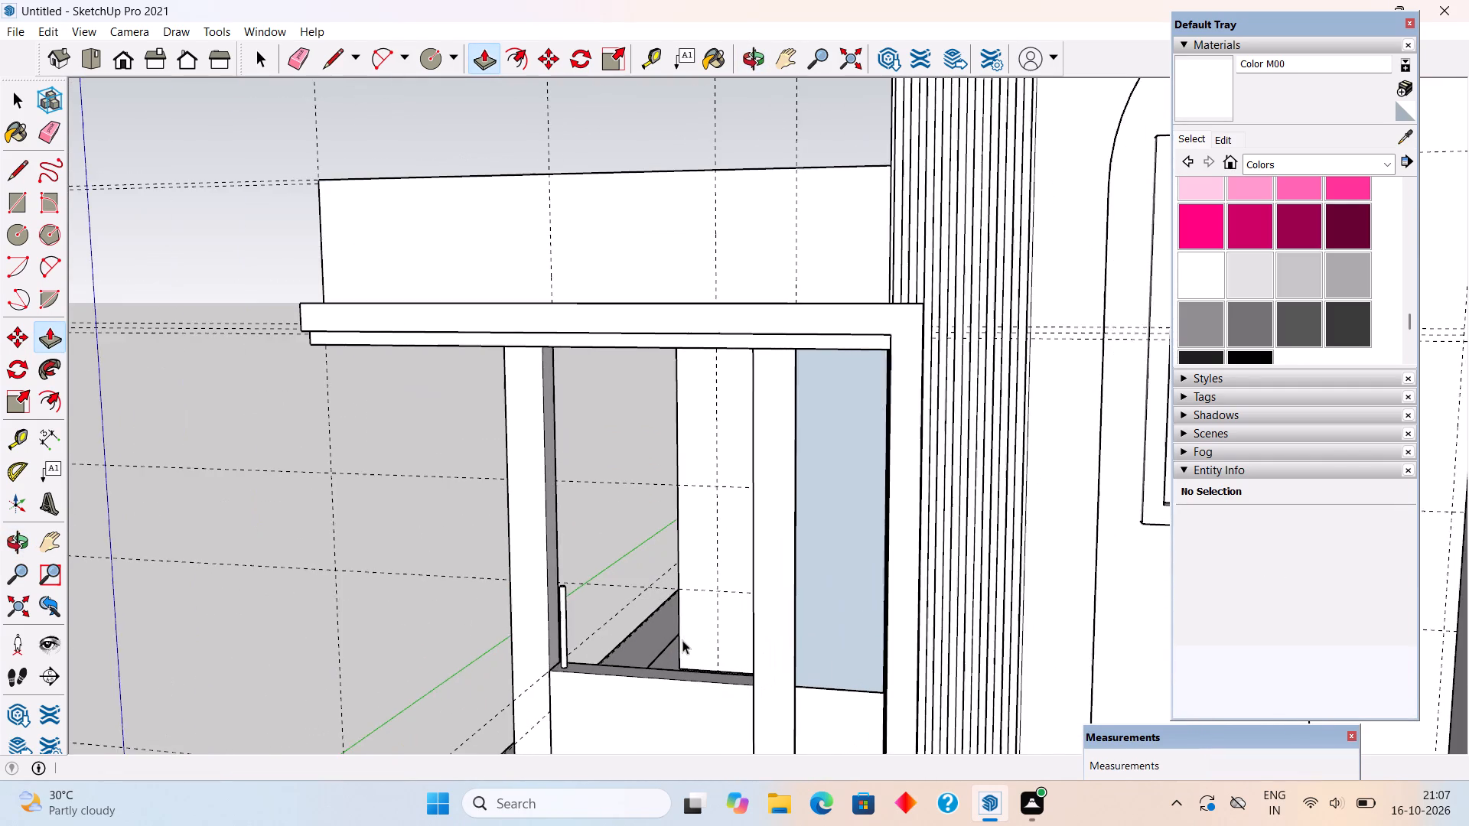
pyautogui.moveTo(679, 639); pyautogui.dragTo(535, 730, button='middle')
pyautogui.scroll(6, 565, 632)
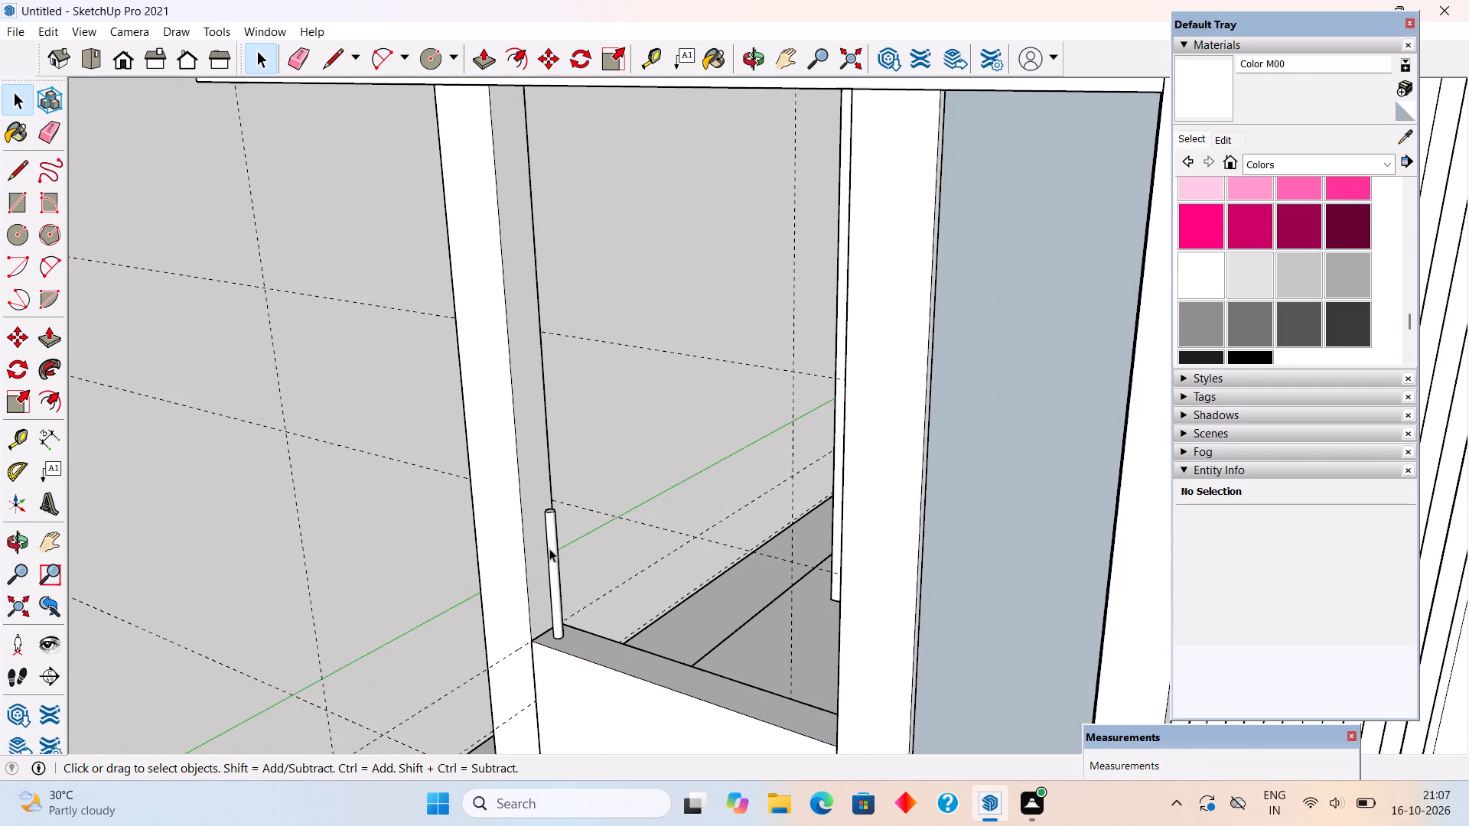
pyautogui.tripleClick(550, 554)
pyautogui.rightClick(550, 554)
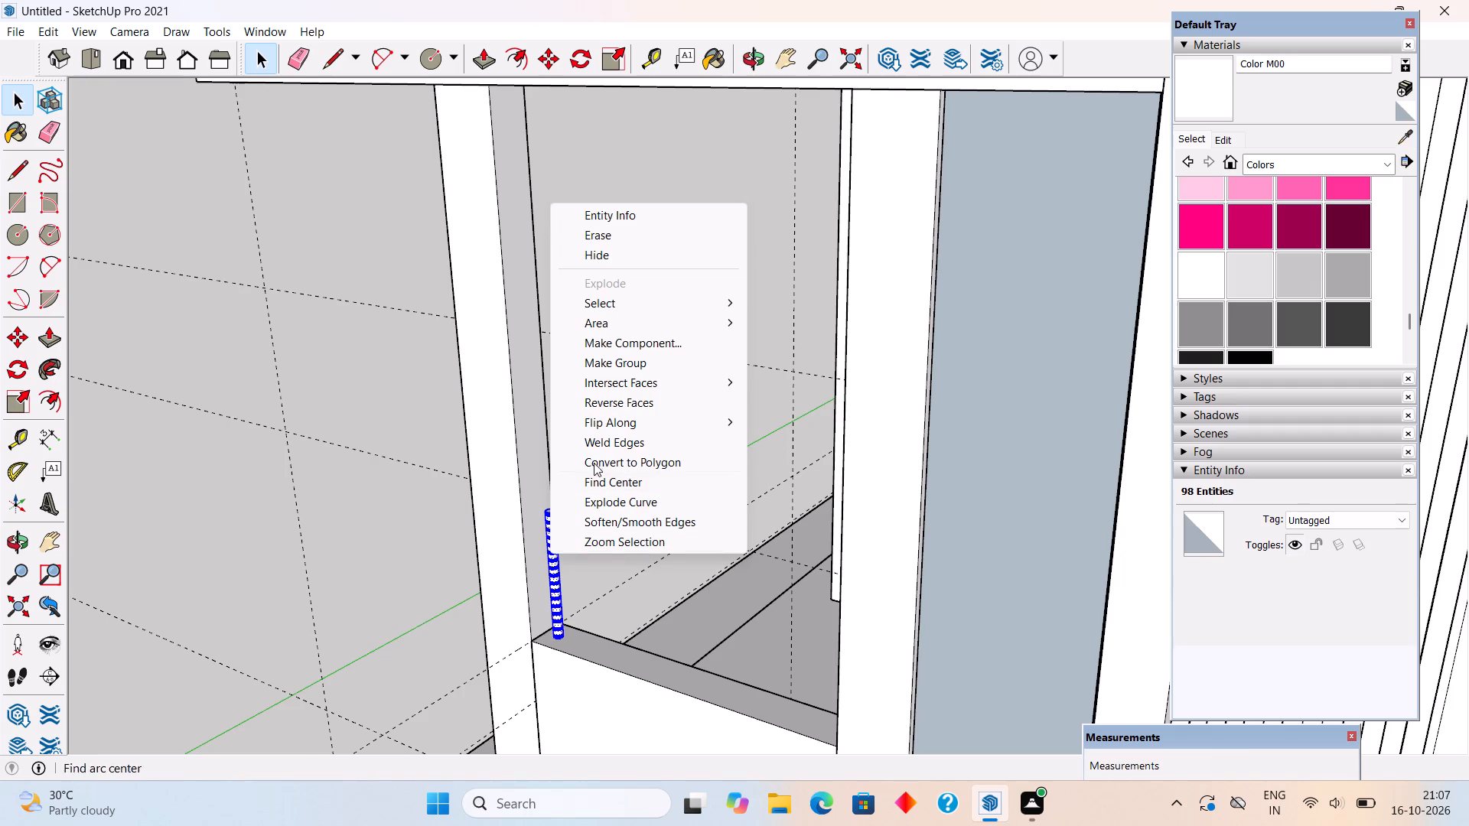
pyautogui.click(599, 366)
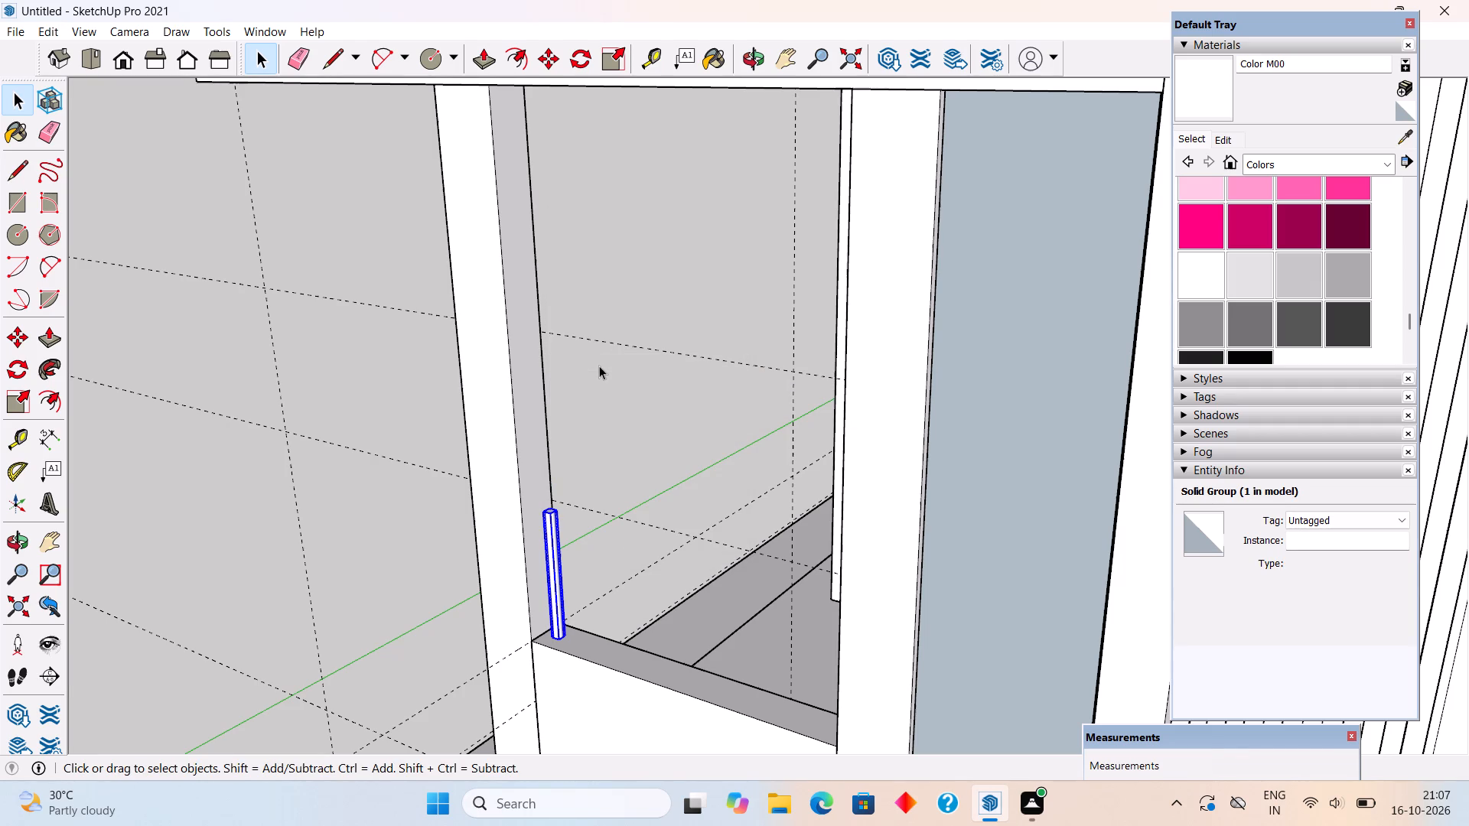
# Copy the round post three times along the low wall's top, at successive spacings of about 1' 4", 1' 4" and 1' 6".
pyautogui.scroll(5, 599, 366)
pyautogui.scroll(-4, 599, 366)
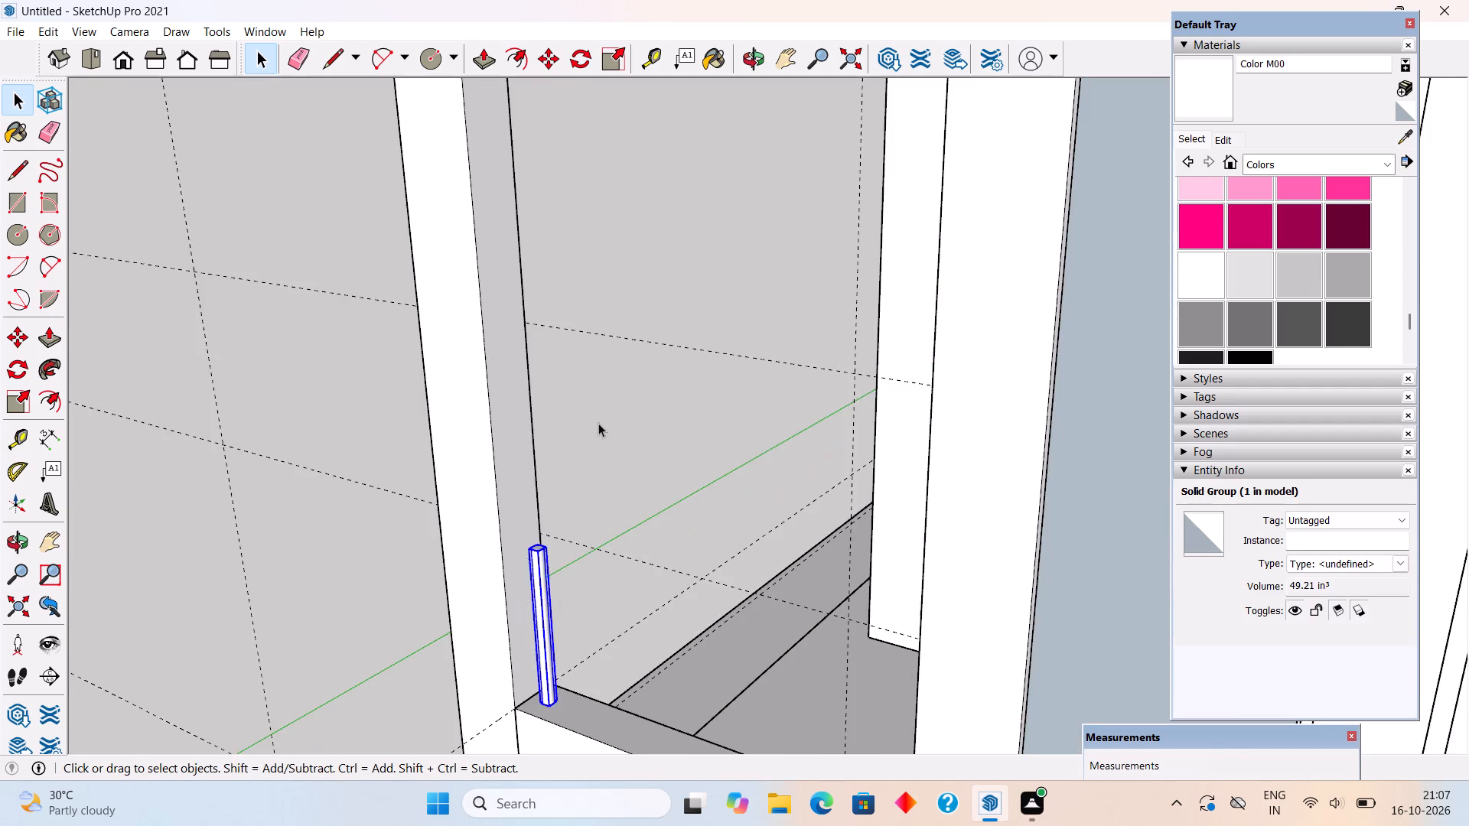
pyautogui.scroll(-3, 594, 467)
pyautogui.scroll(3, 569, 659)
pyautogui.press('m')
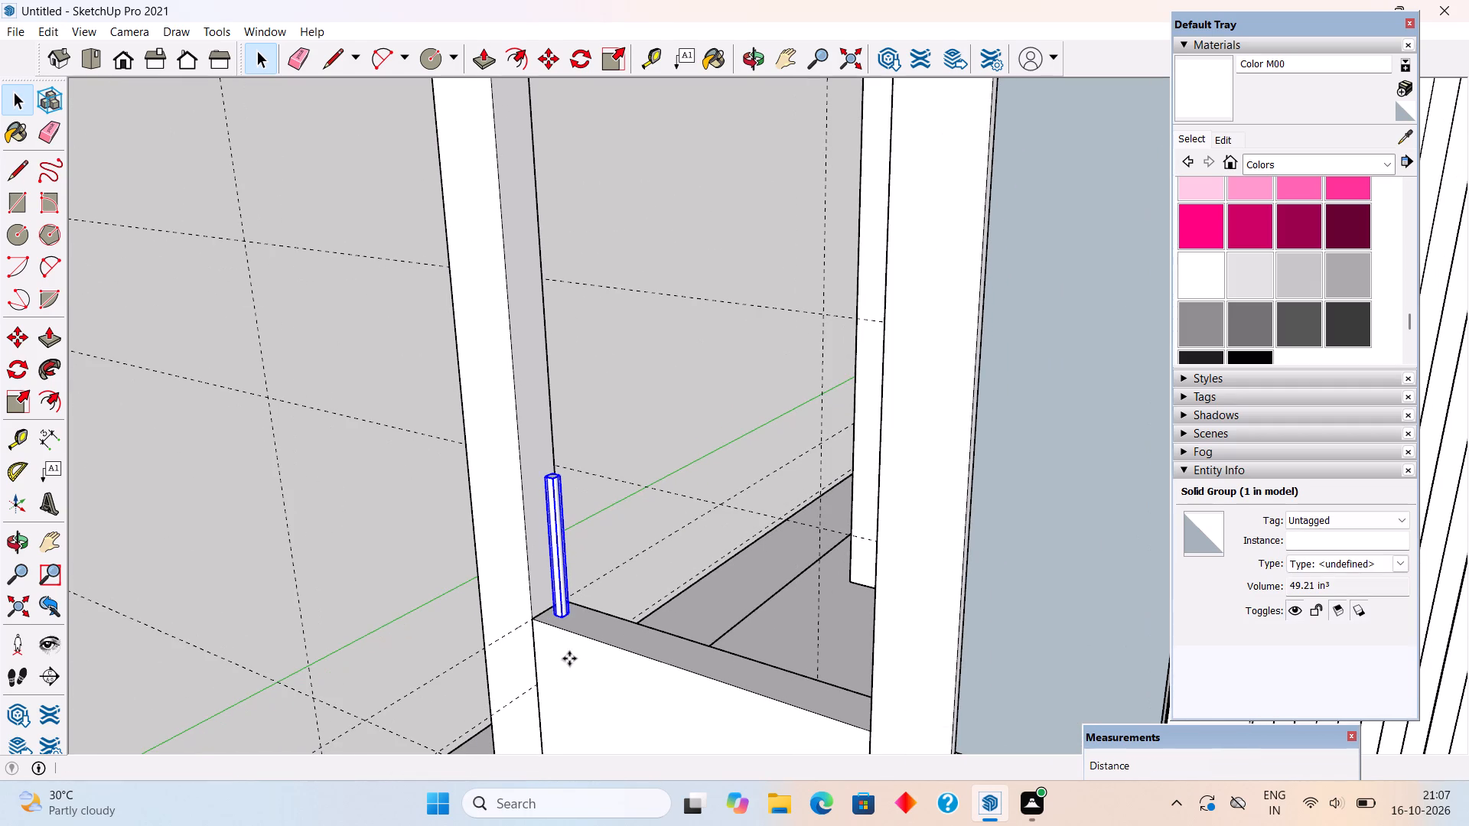
pyautogui.click(568, 619)
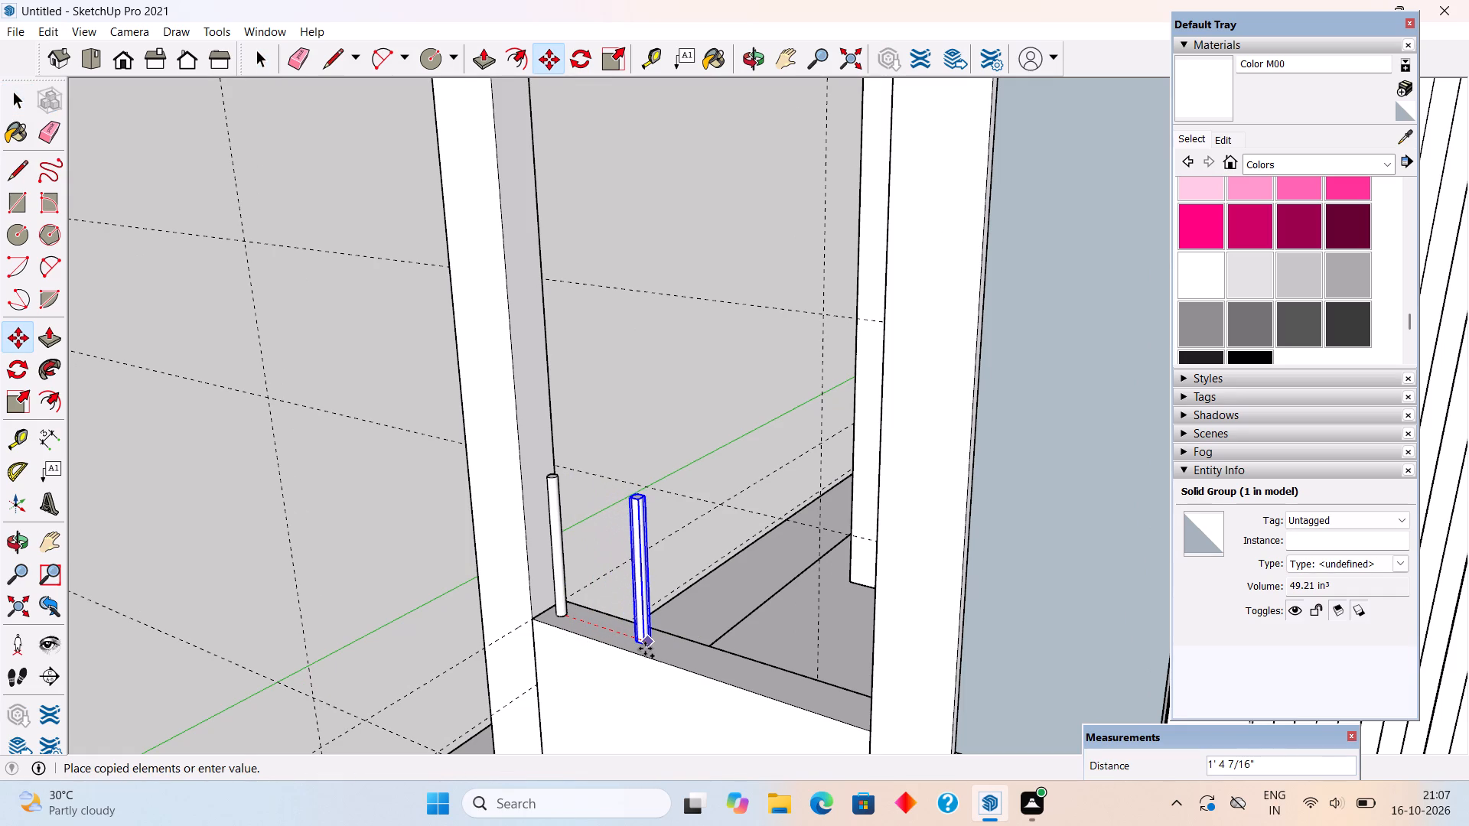
pyautogui.click(645, 649)
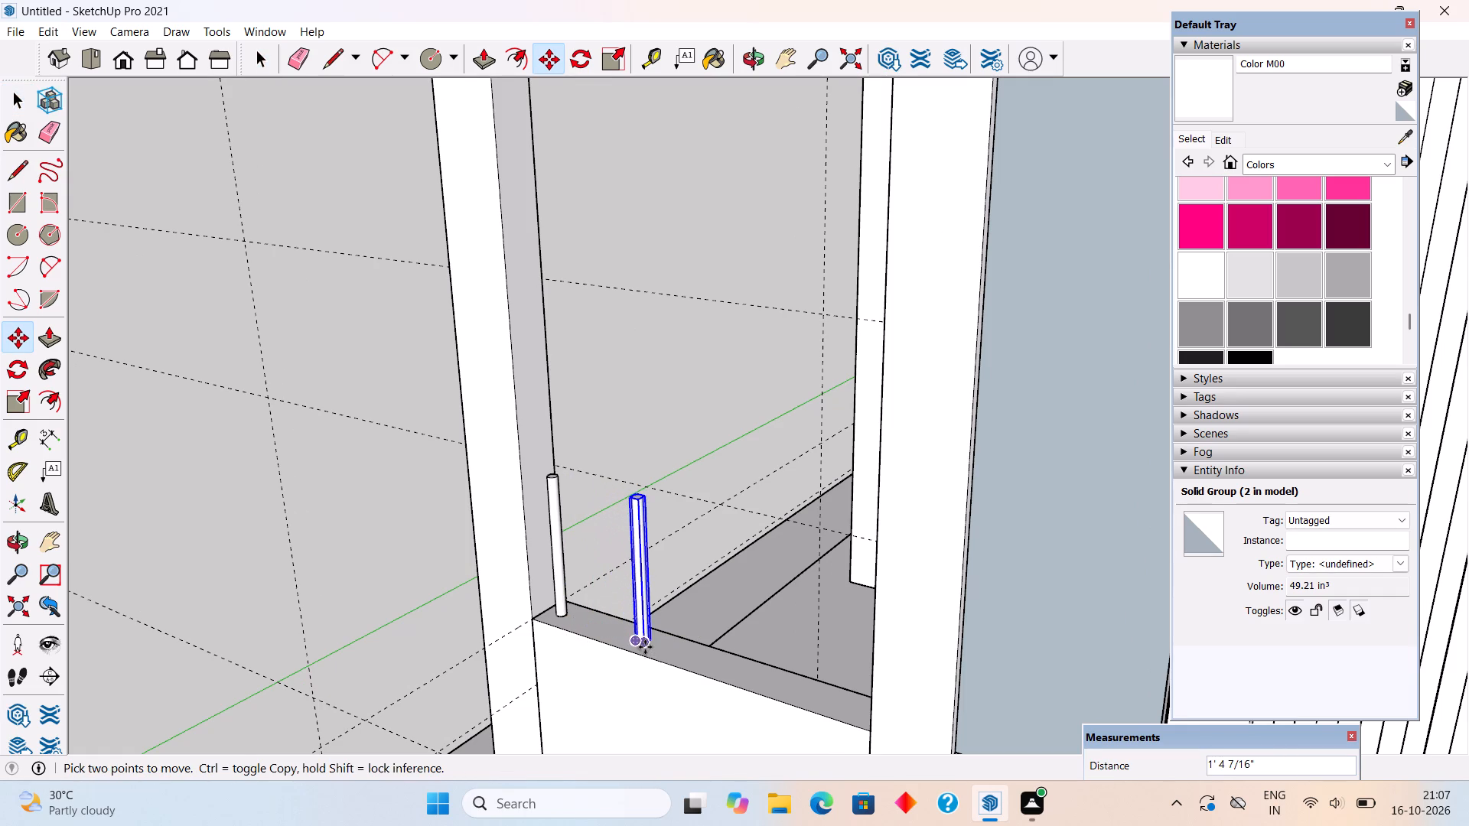
pyautogui.click(645, 646)
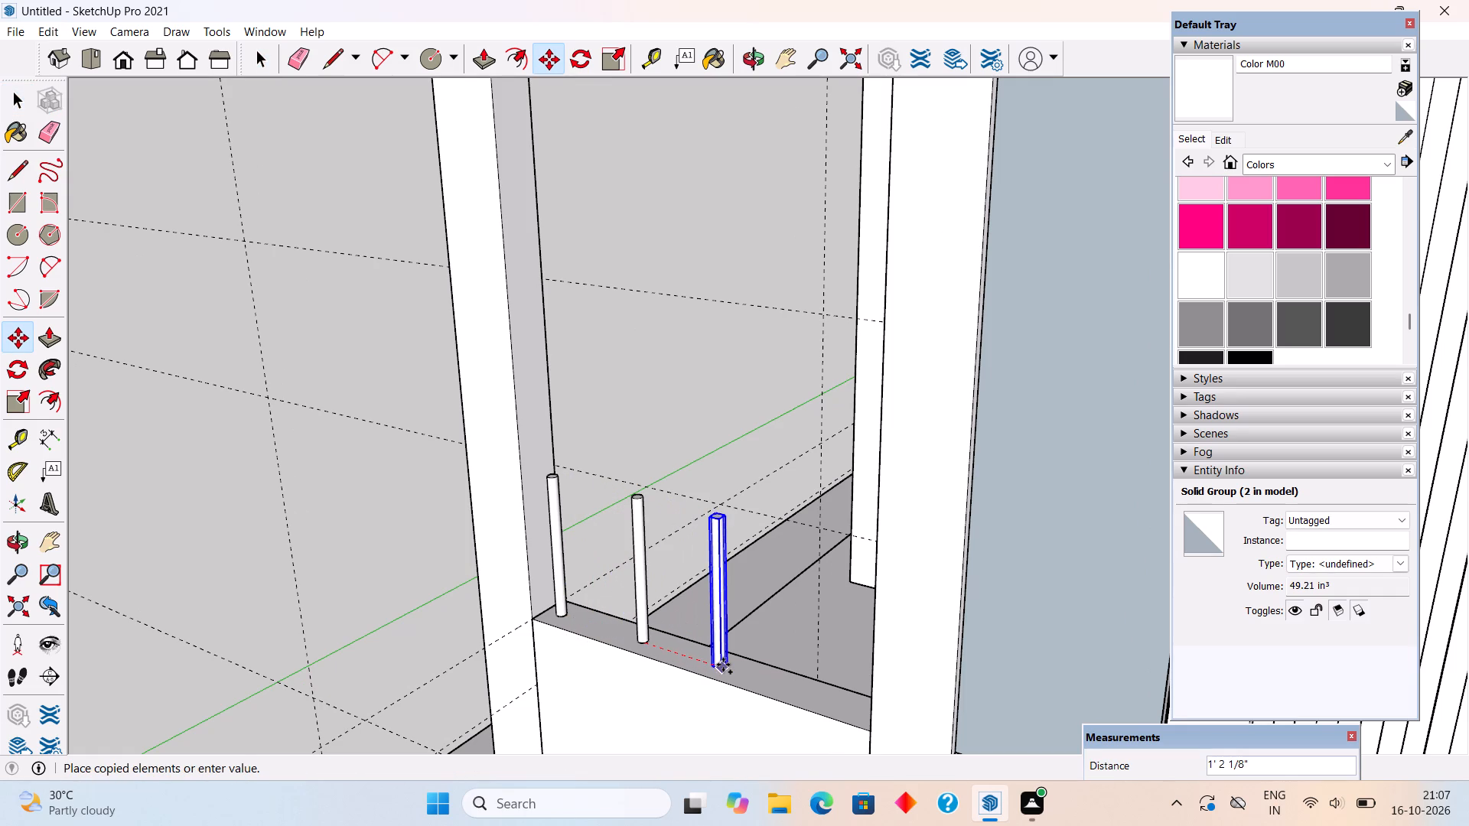
pyautogui.doubleClick(734, 670)
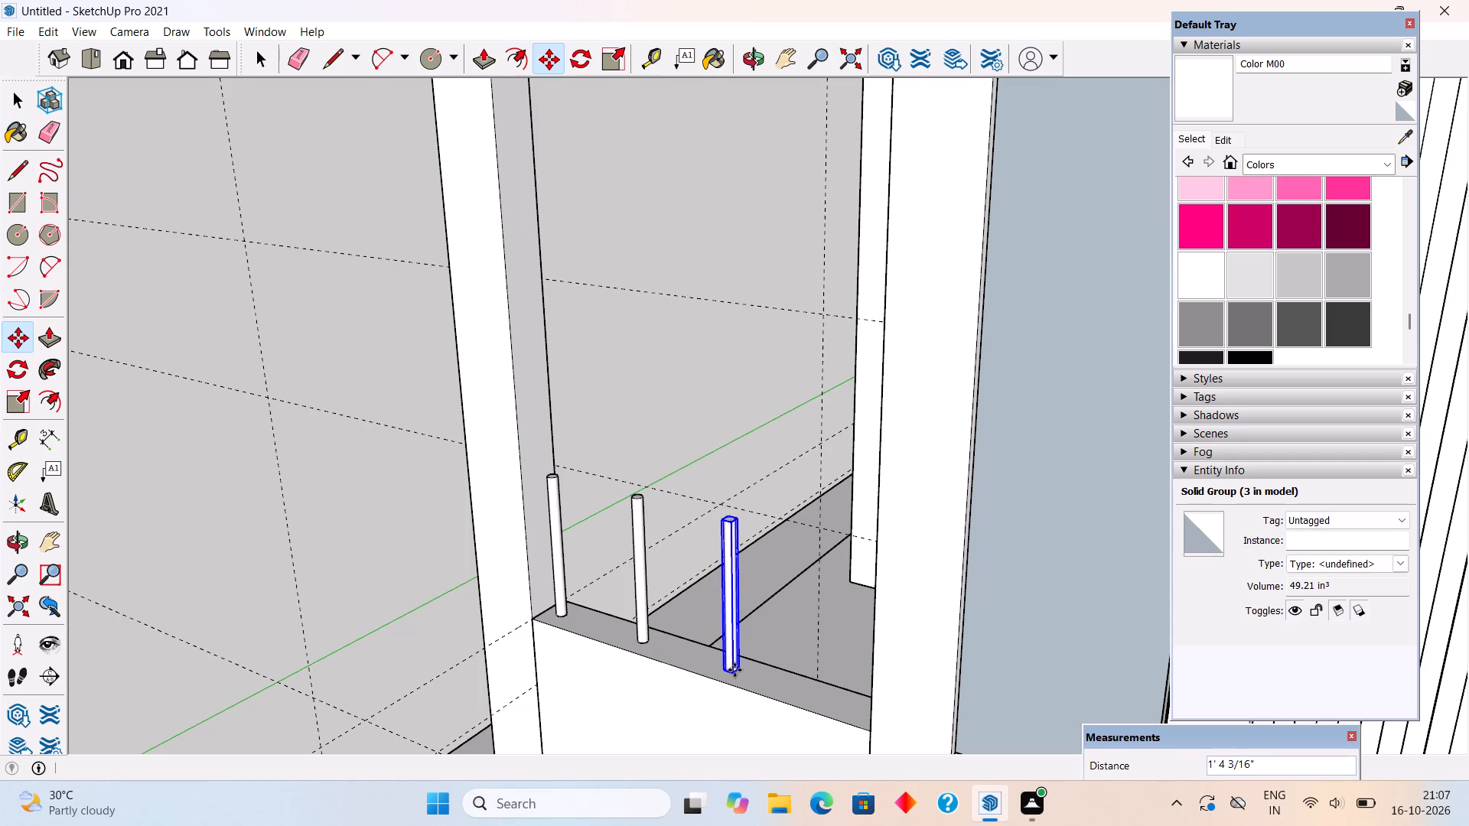
pyautogui.click(741, 665)
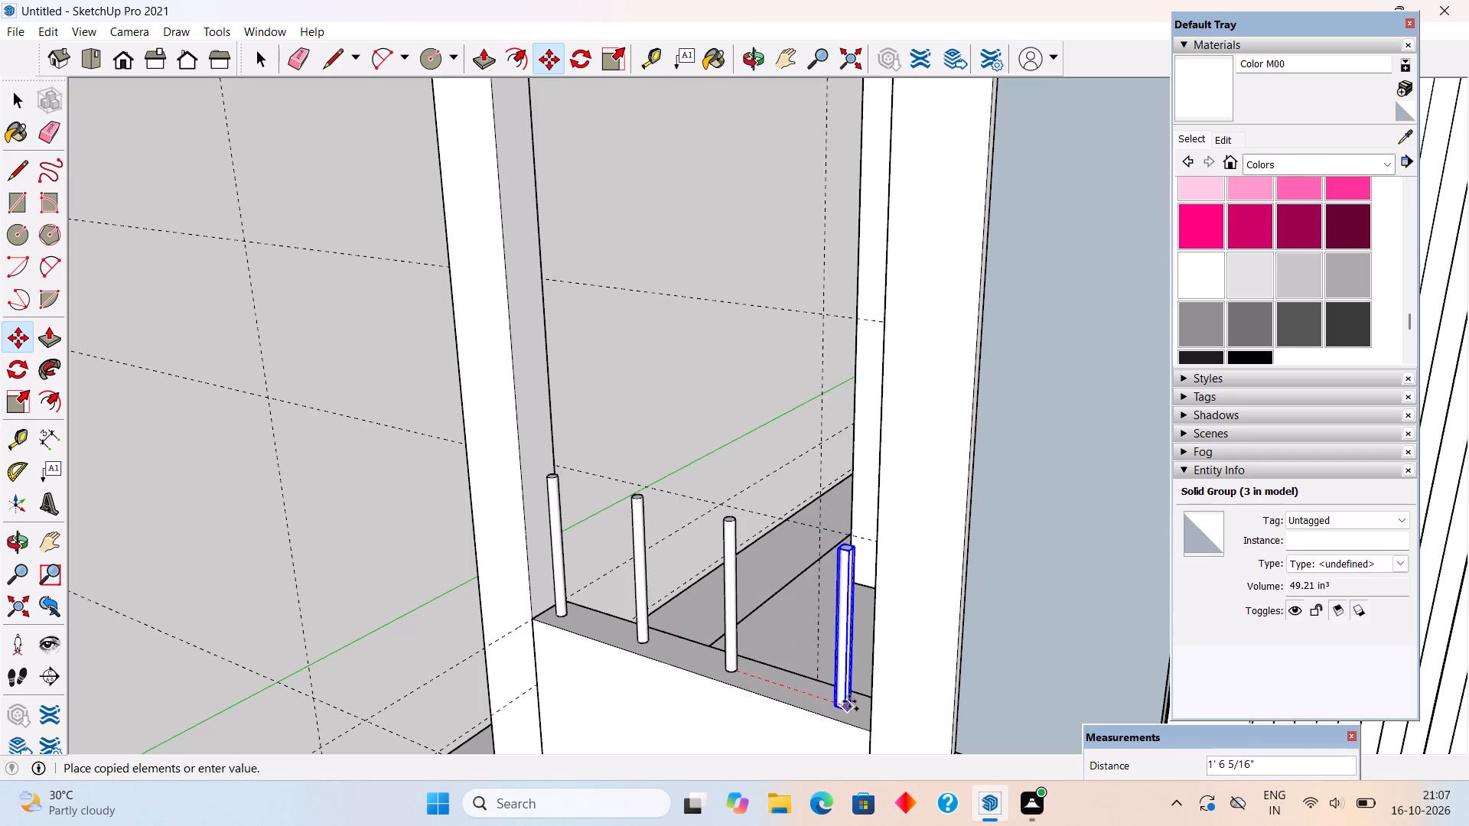
pyautogui.click(849, 704)
pyautogui.moveTo(684, 683); pyautogui.dragTo(694, 683, button='middle')
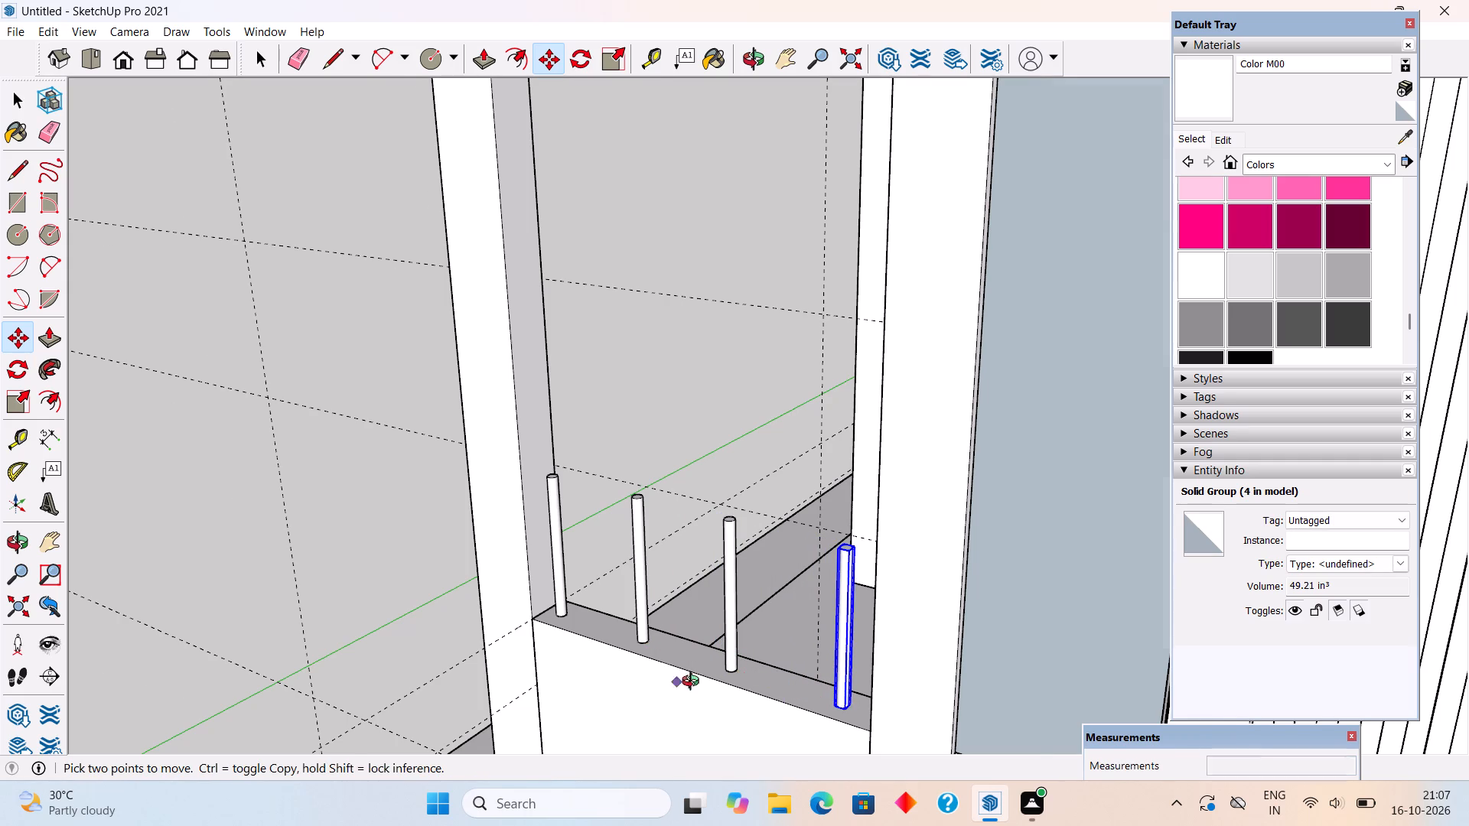
pyautogui.moveTo(694, 683); pyautogui.dragTo(977, 664, button='middle')
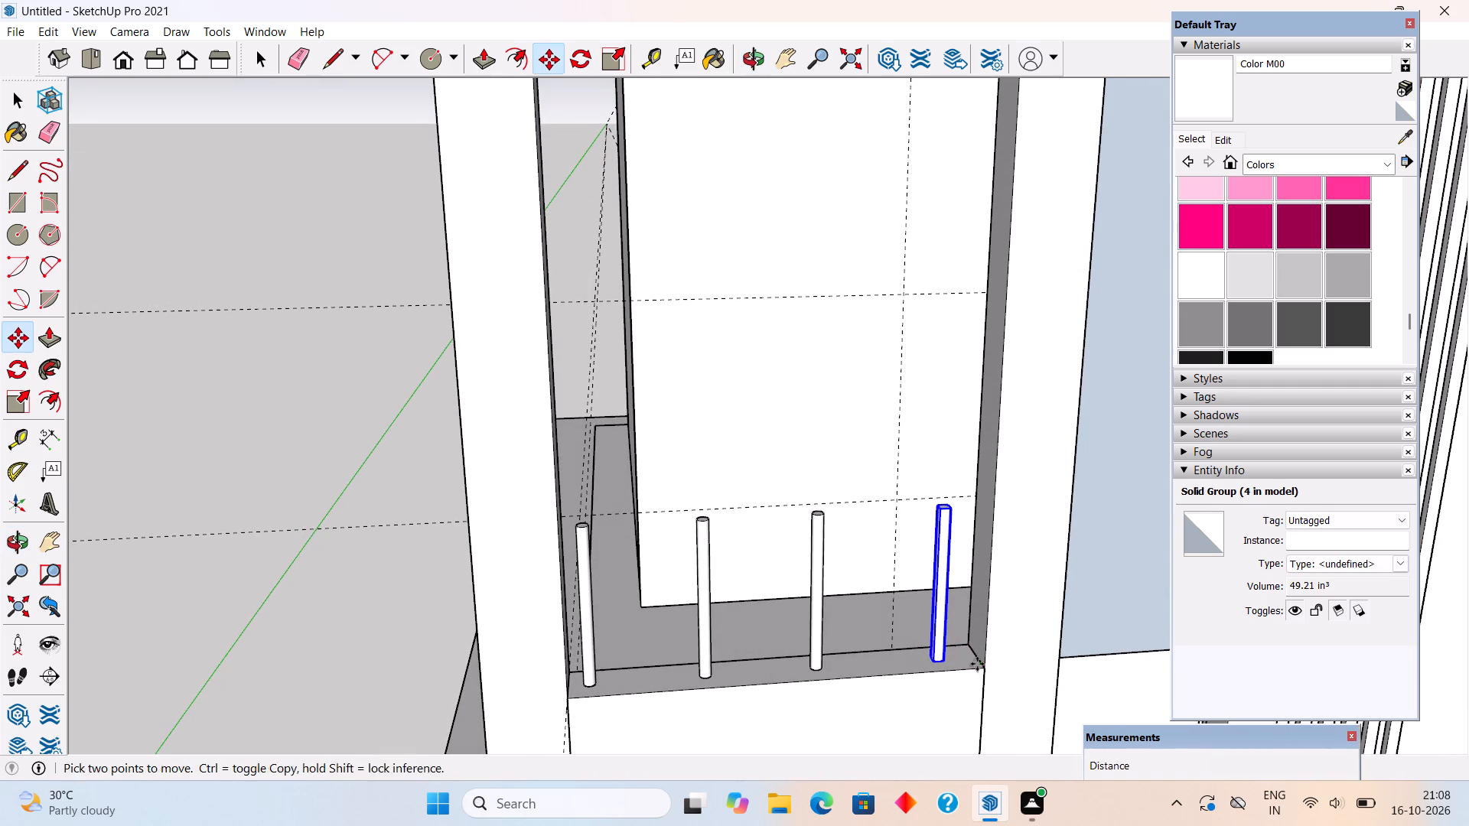
pyautogui.press('space')
pyautogui.click(342, 464)
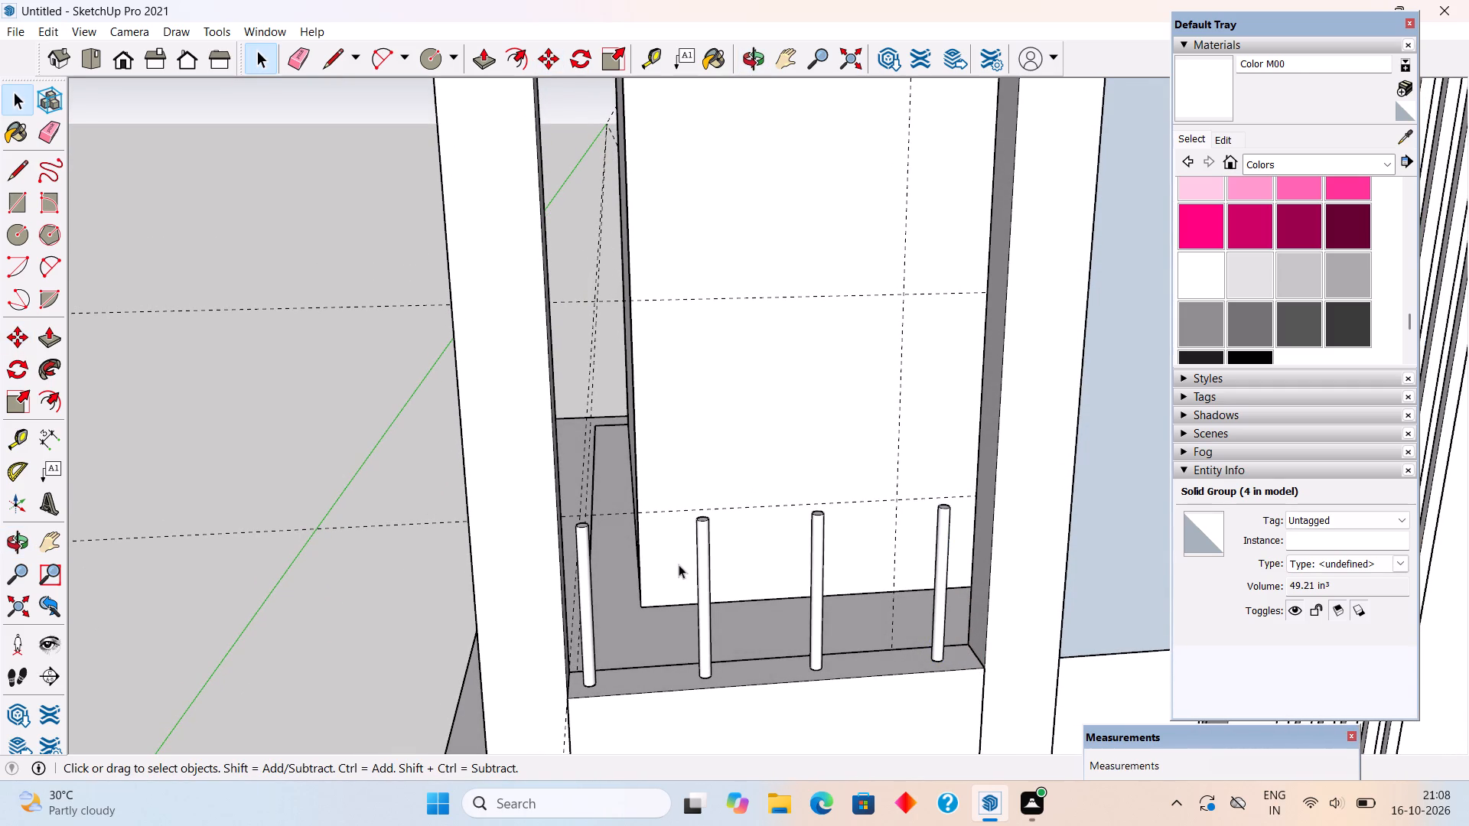
# Place a guide along the low wall's top about 2 7/8" in from its front edge, touching the first post's base.
pyautogui.moveTo(617, 569); pyautogui.dragTo(406, 601, button='middle')
pyautogui.scroll(4, 404, 600)
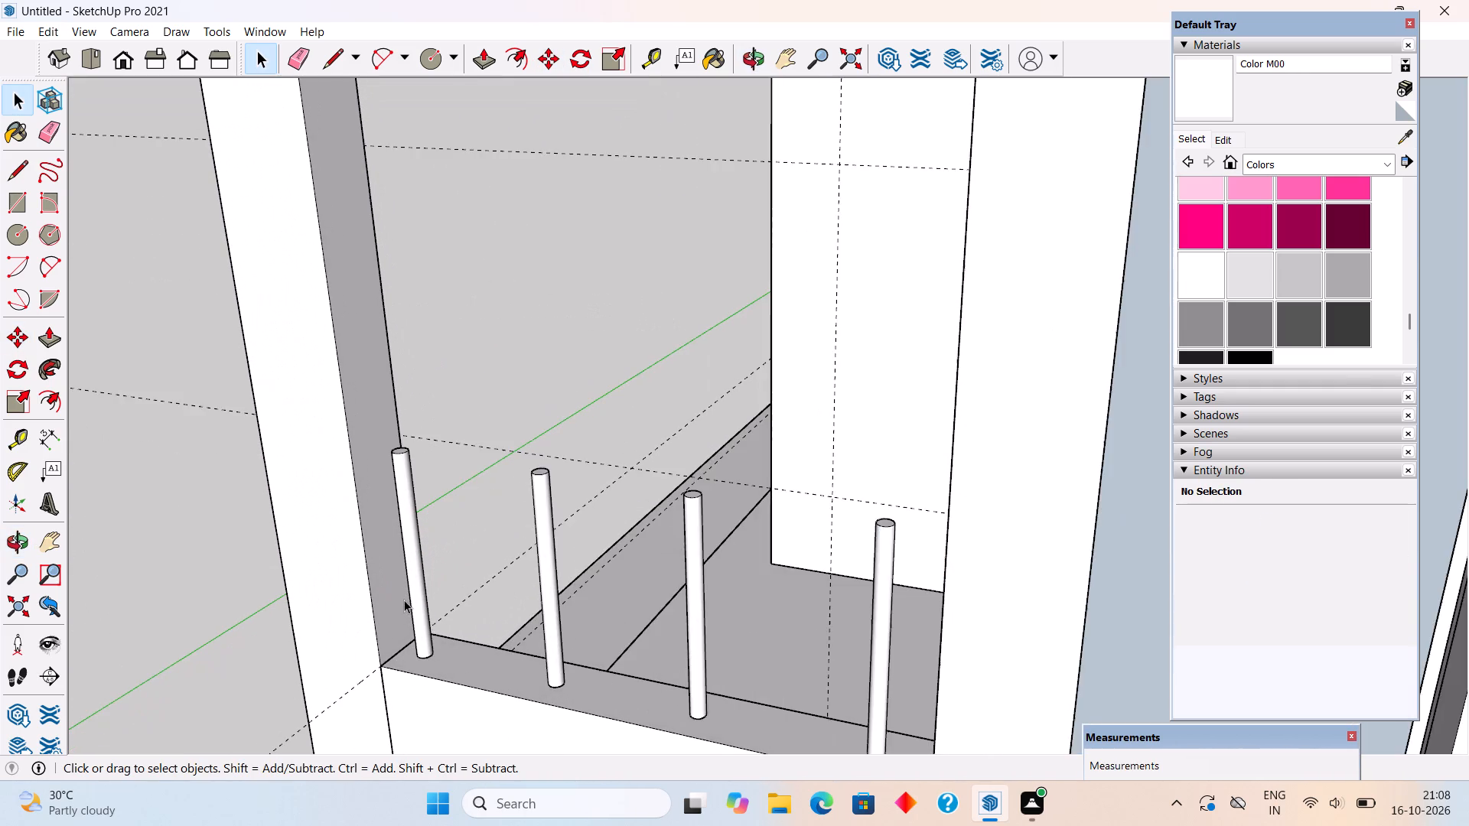
pyautogui.scroll(1, 406, 597)
pyautogui.press('r')
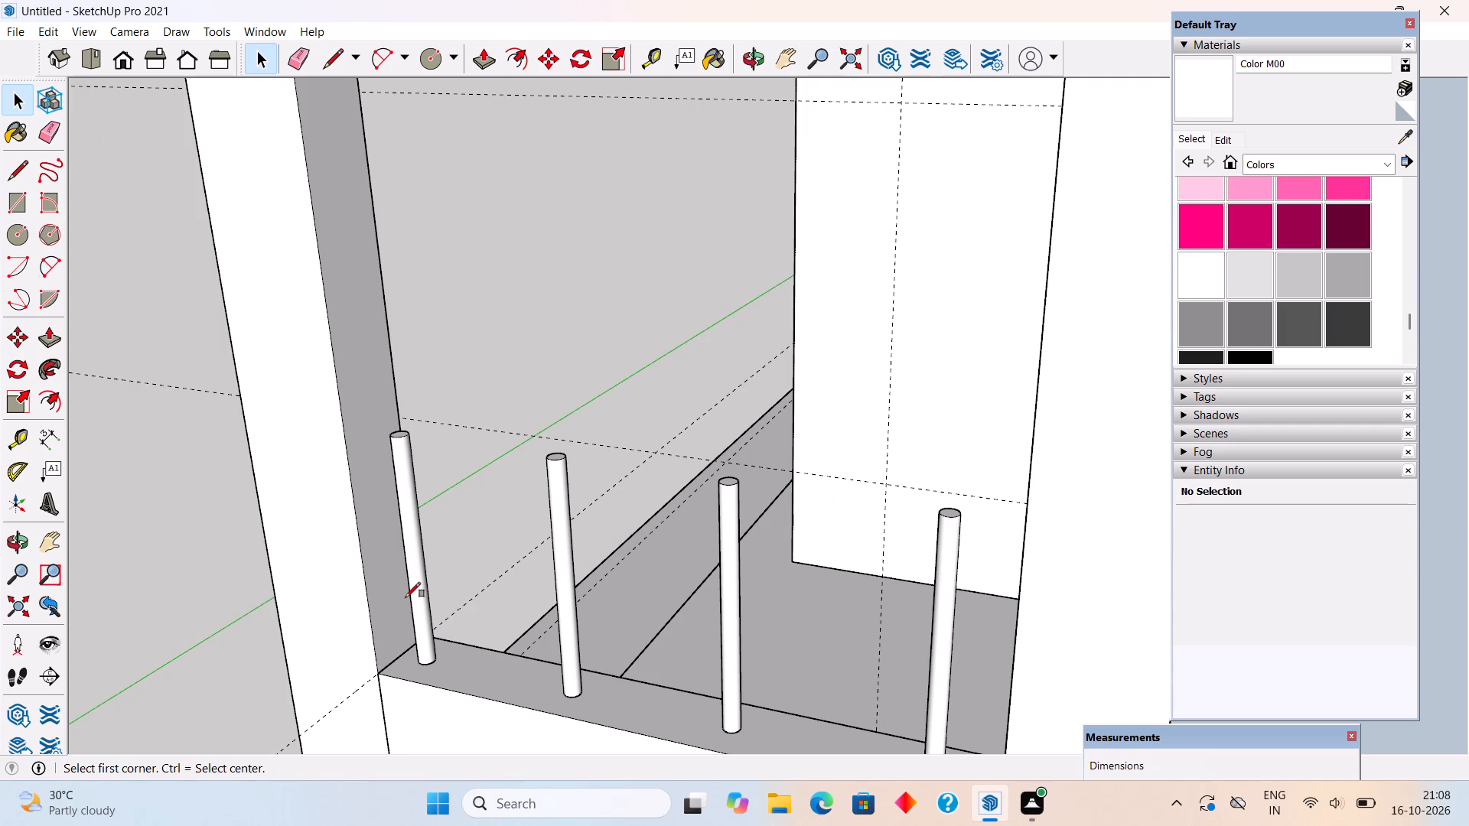
pyautogui.press('t')
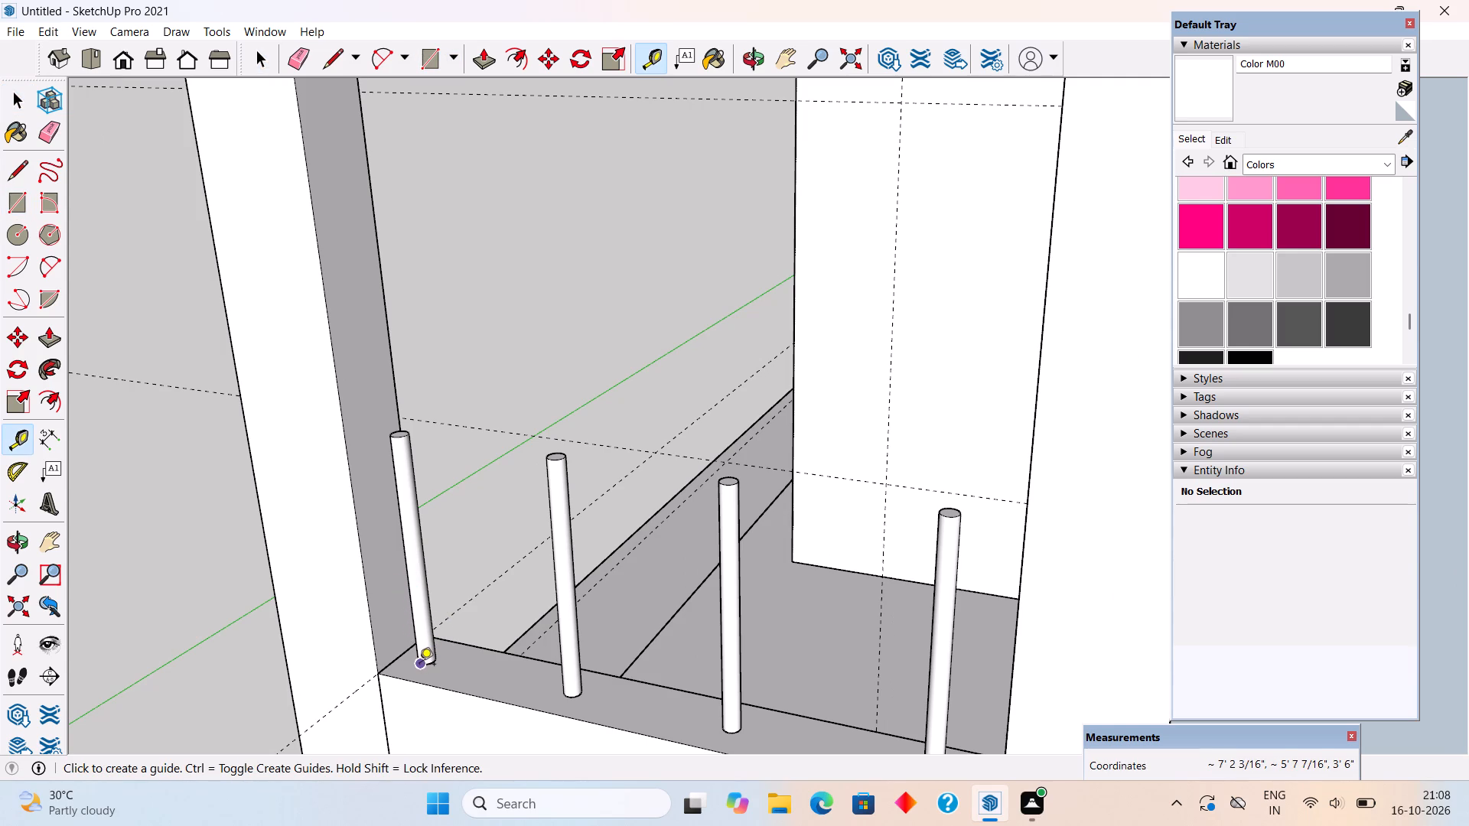
pyautogui.doubleClick(419, 665)
pyautogui.moveTo(389, 655); pyautogui.dragTo(305, 653, button='middle')
pyautogui.scroll(10, 386, 643)
pyautogui.moveTo(394, 621); pyautogui.dragTo(371, 622, button='middle')
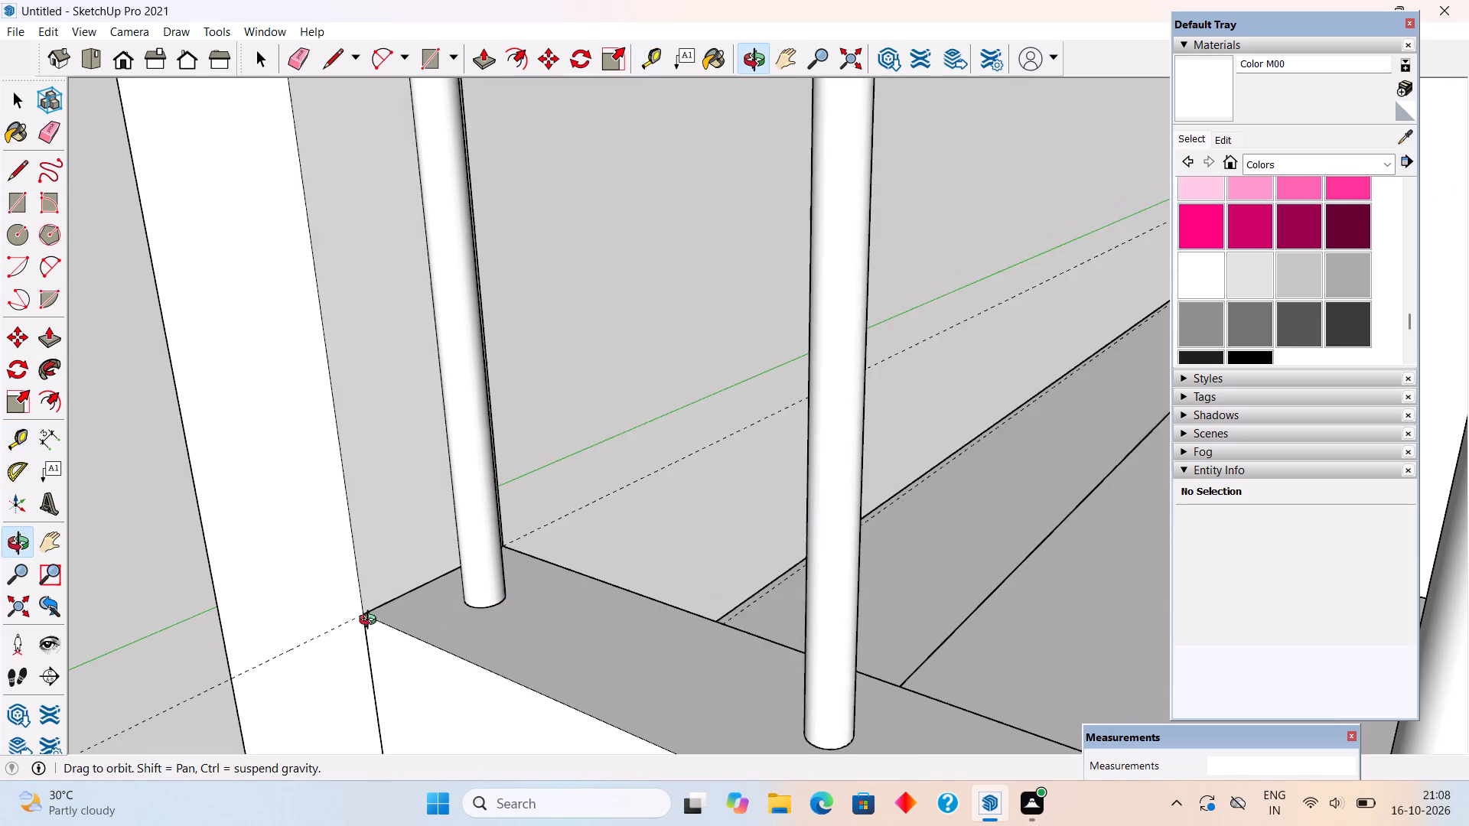
pyautogui.moveTo(371, 622); pyautogui.dragTo(341, 633, button='middle')
pyautogui.scroll(9, 432, 605)
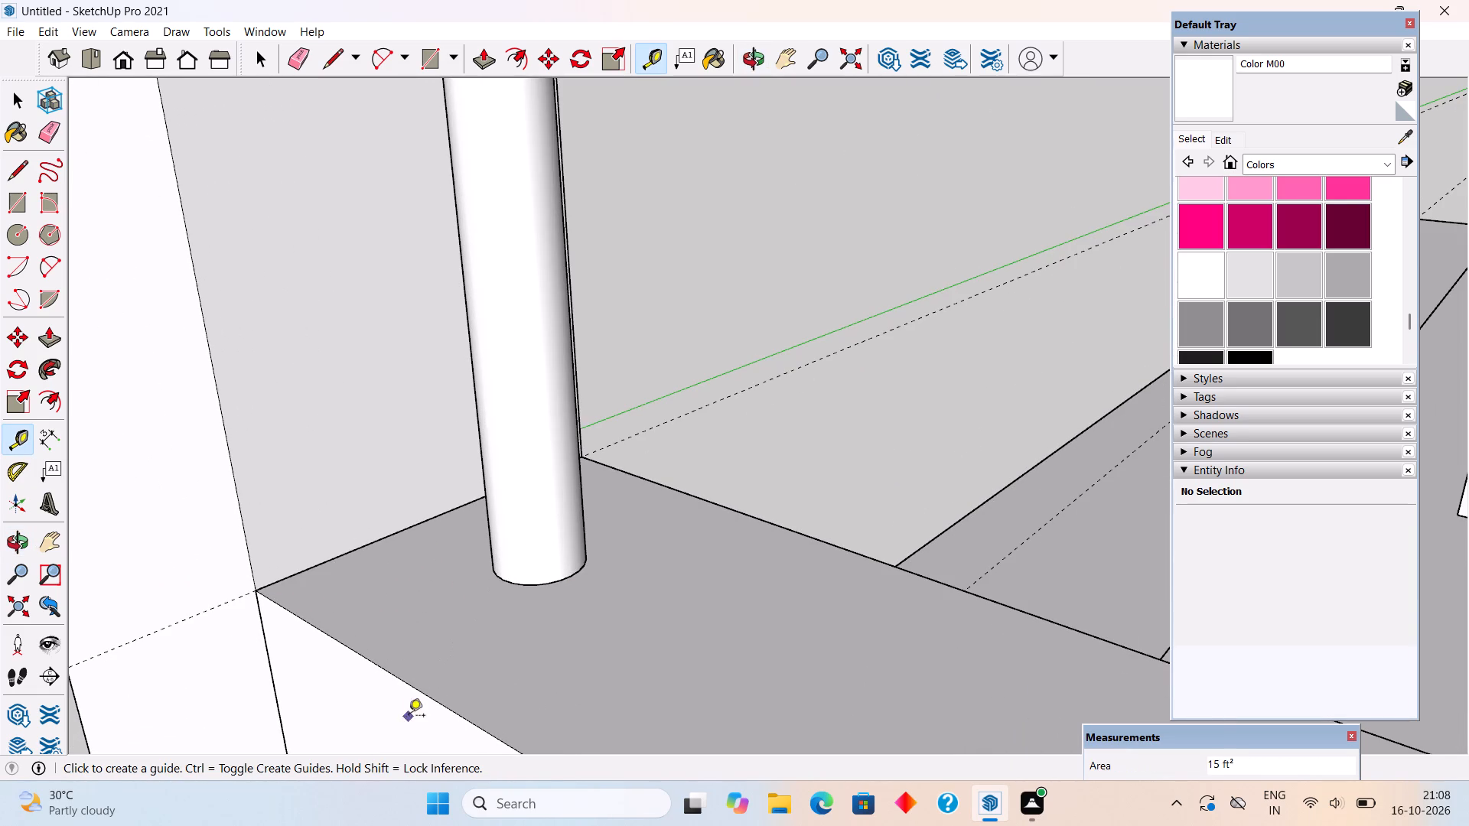
pyautogui.click(414, 686)
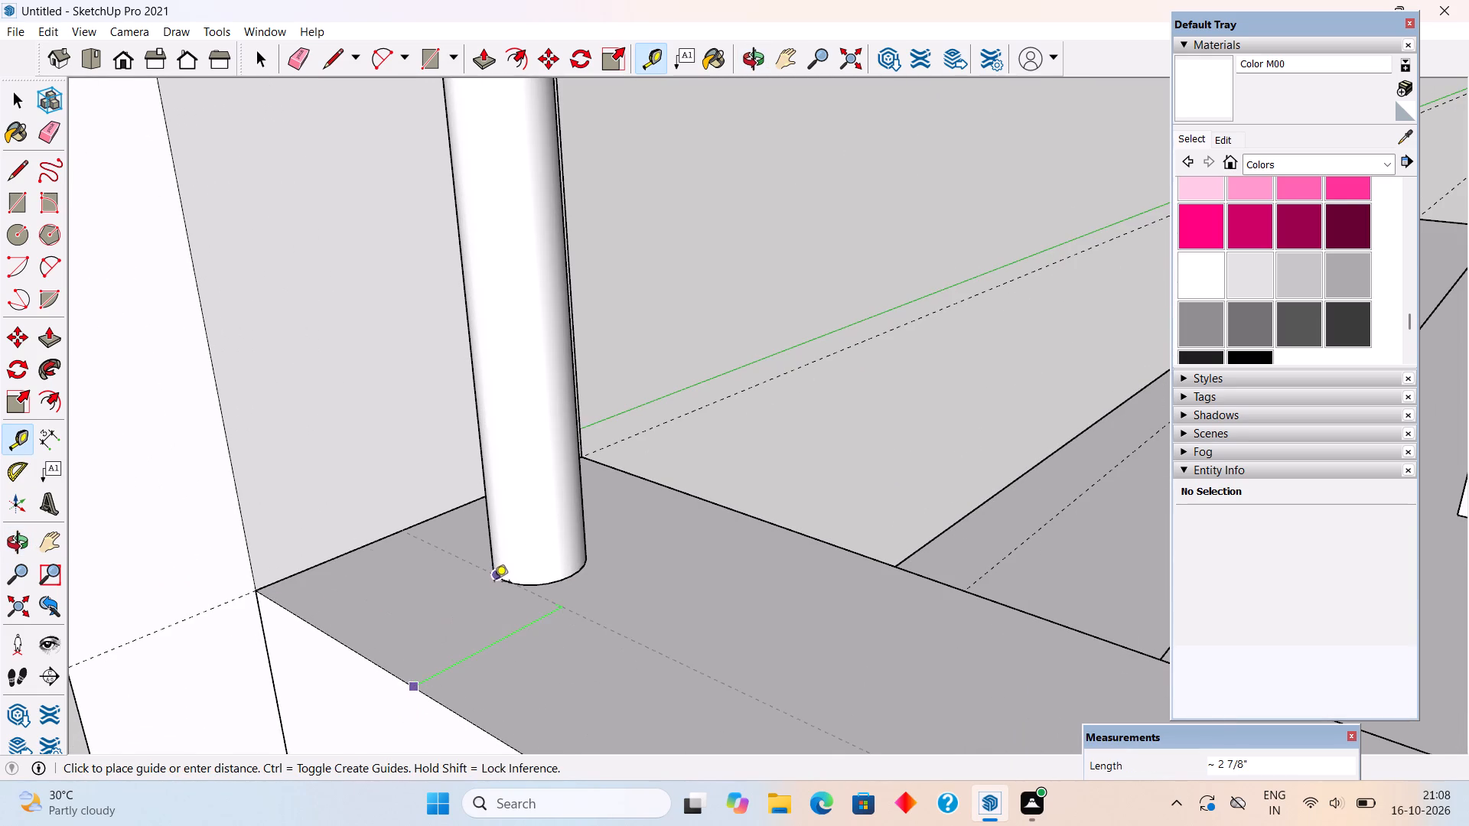
pyautogui.click(495, 582)
# Place a vertical guide on the outer column's inner face about 2 7/8" from its front edge, meeting the wall-top guide.
pyautogui.scroll(-2, 438, 547)
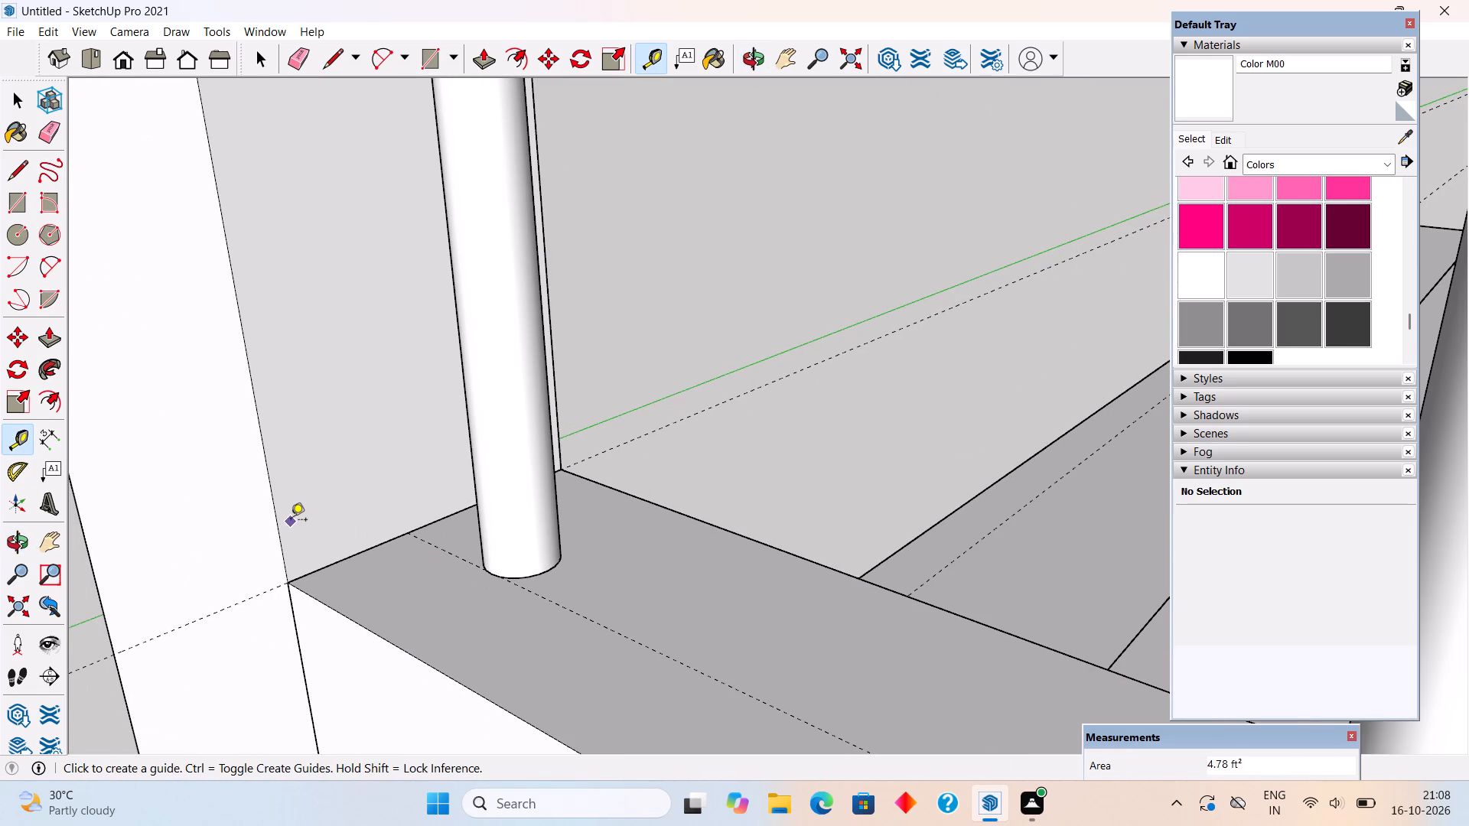
pyautogui.click(282, 536)
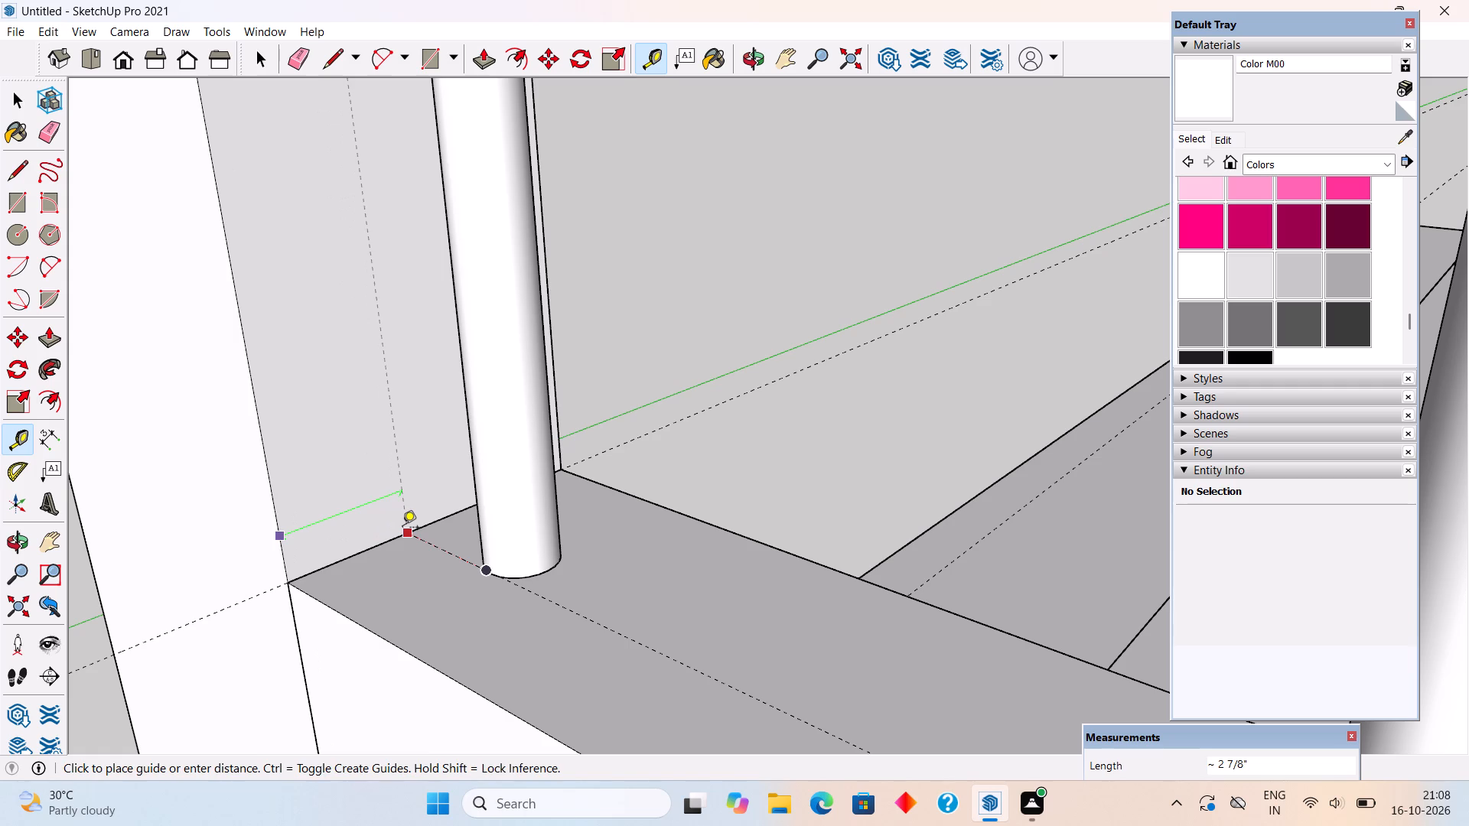
pyautogui.click(402, 528)
# Place a second guide along the low wall's top about 3" from its back edge, touching the first post's opposite side.
pyautogui.scroll(-7, 403, 531)
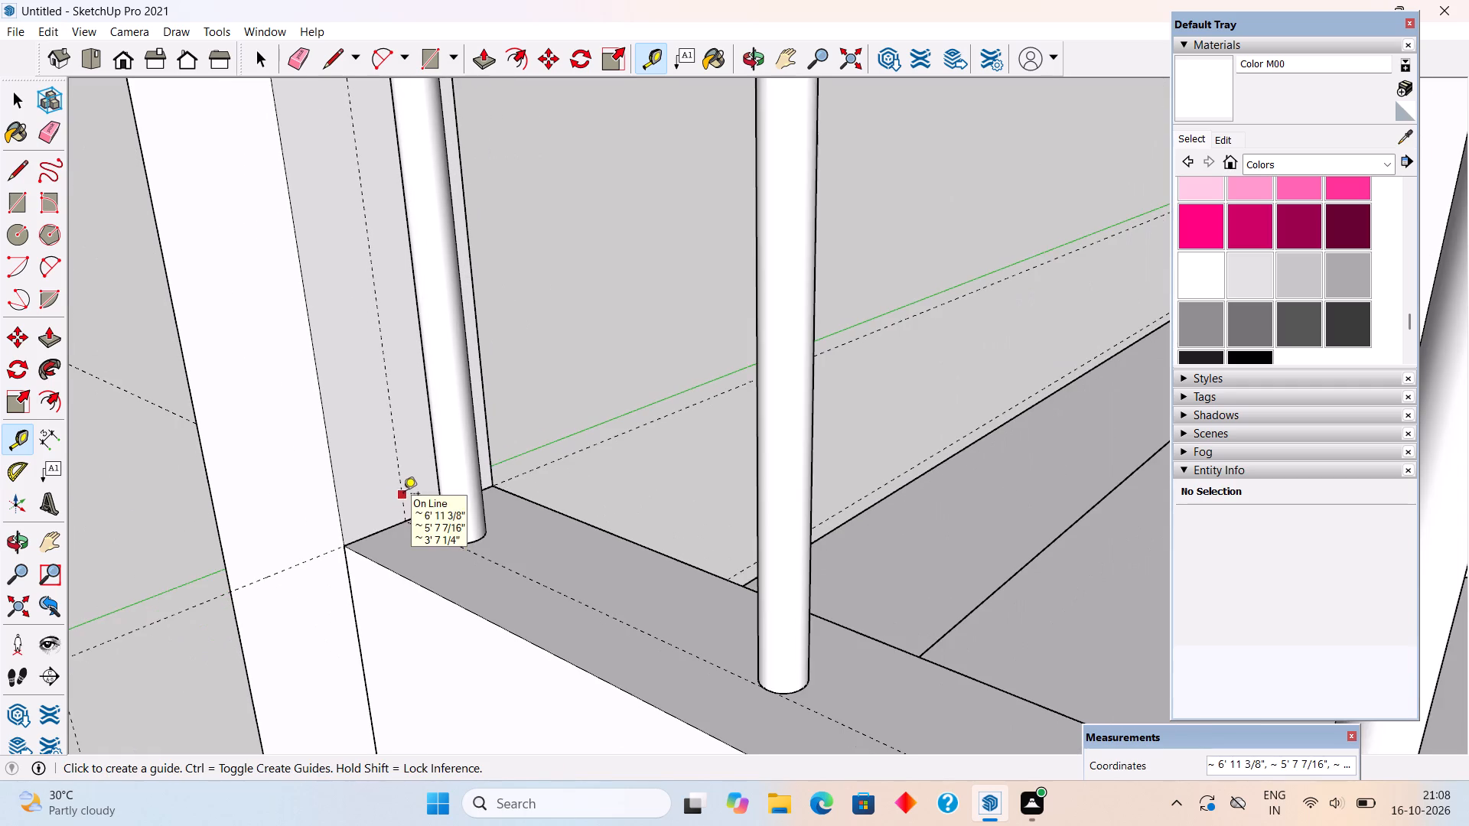
pyautogui.moveTo(511, 559); pyautogui.dragTo(160, 551, button='middle')
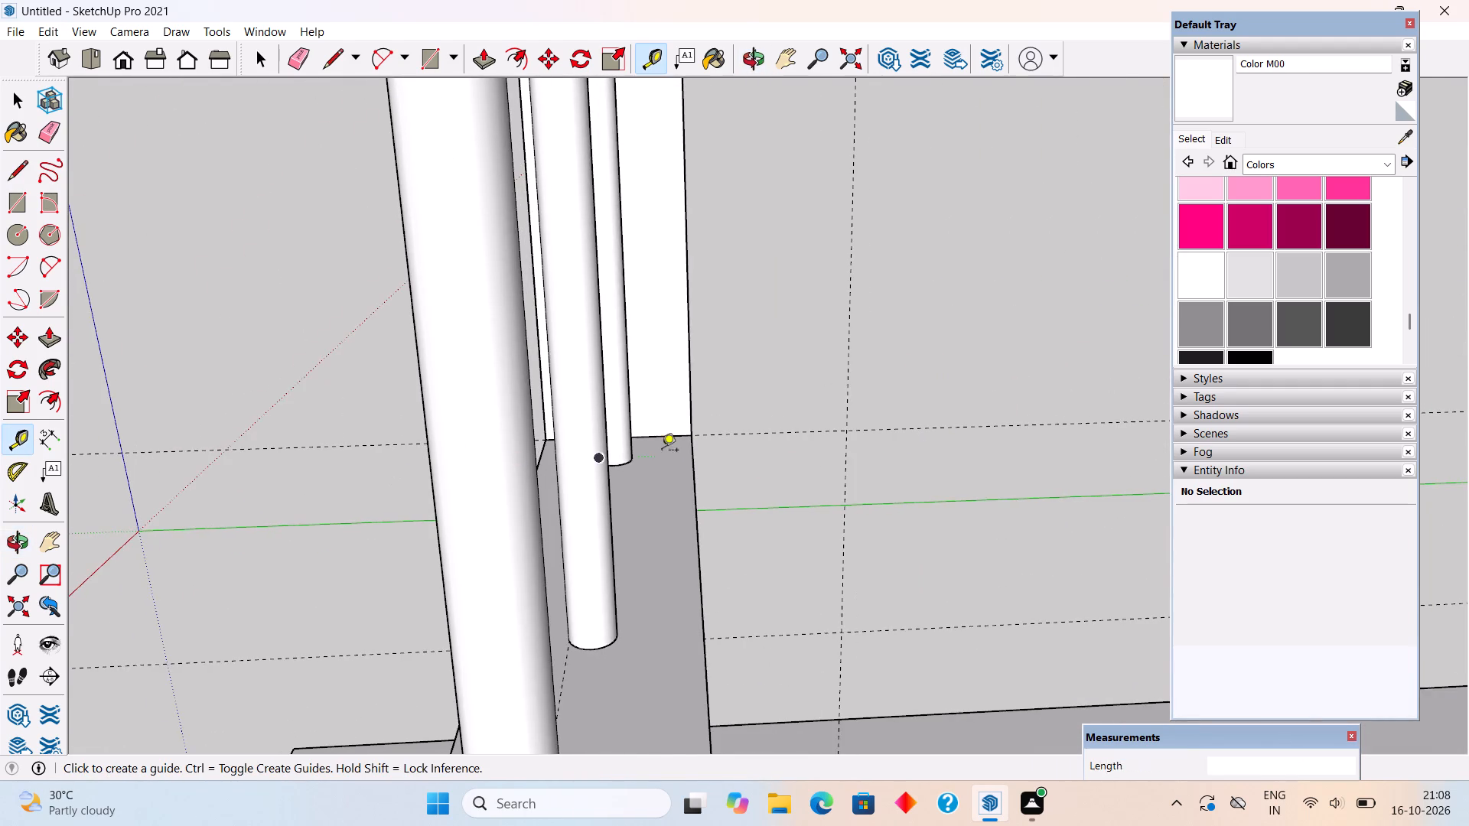
pyautogui.scroll(2, 718, 440)
pyautogui.scroll(3, 645, 424)
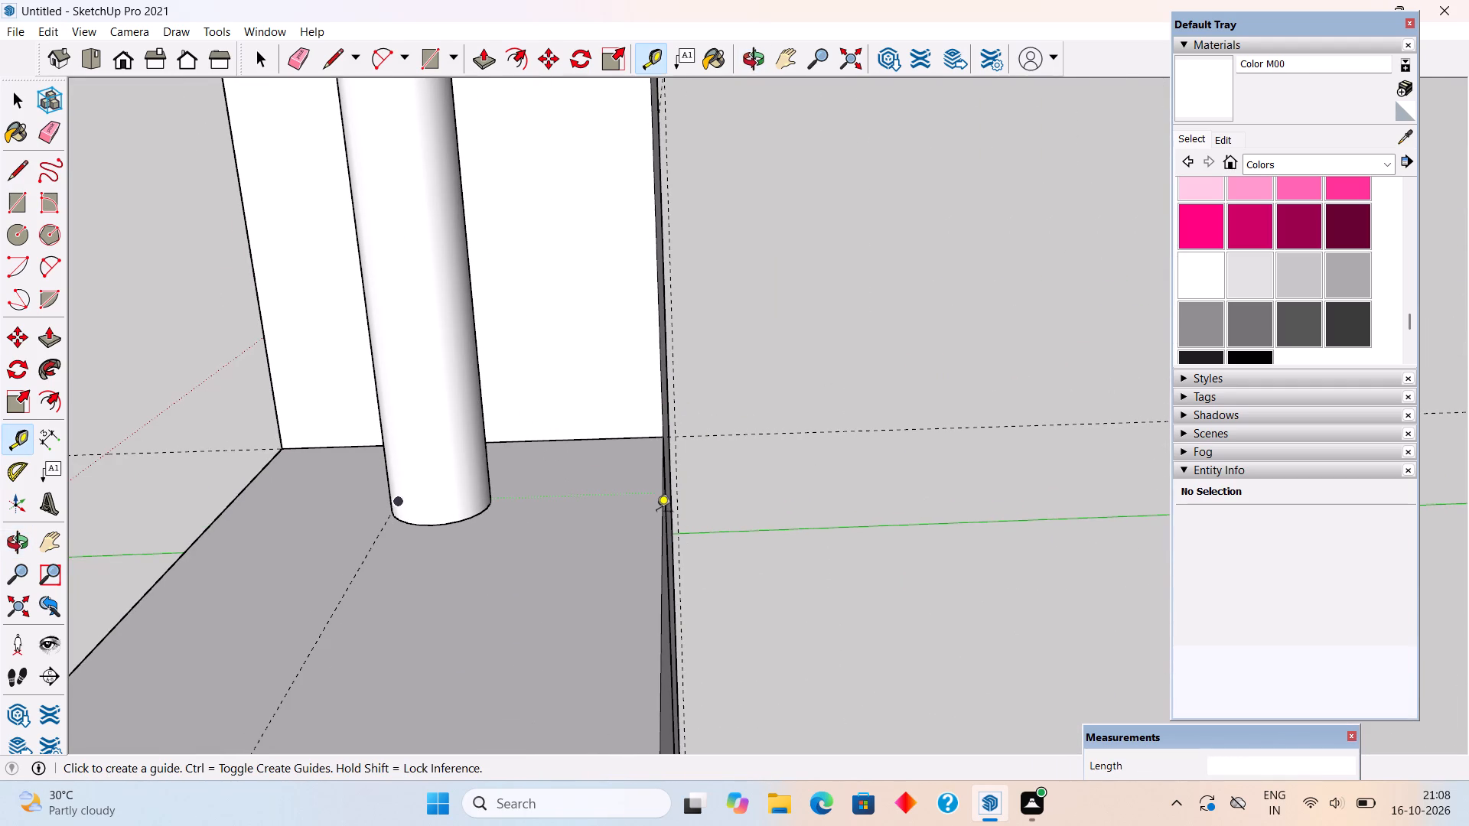
pyautogui.click(660, 522)
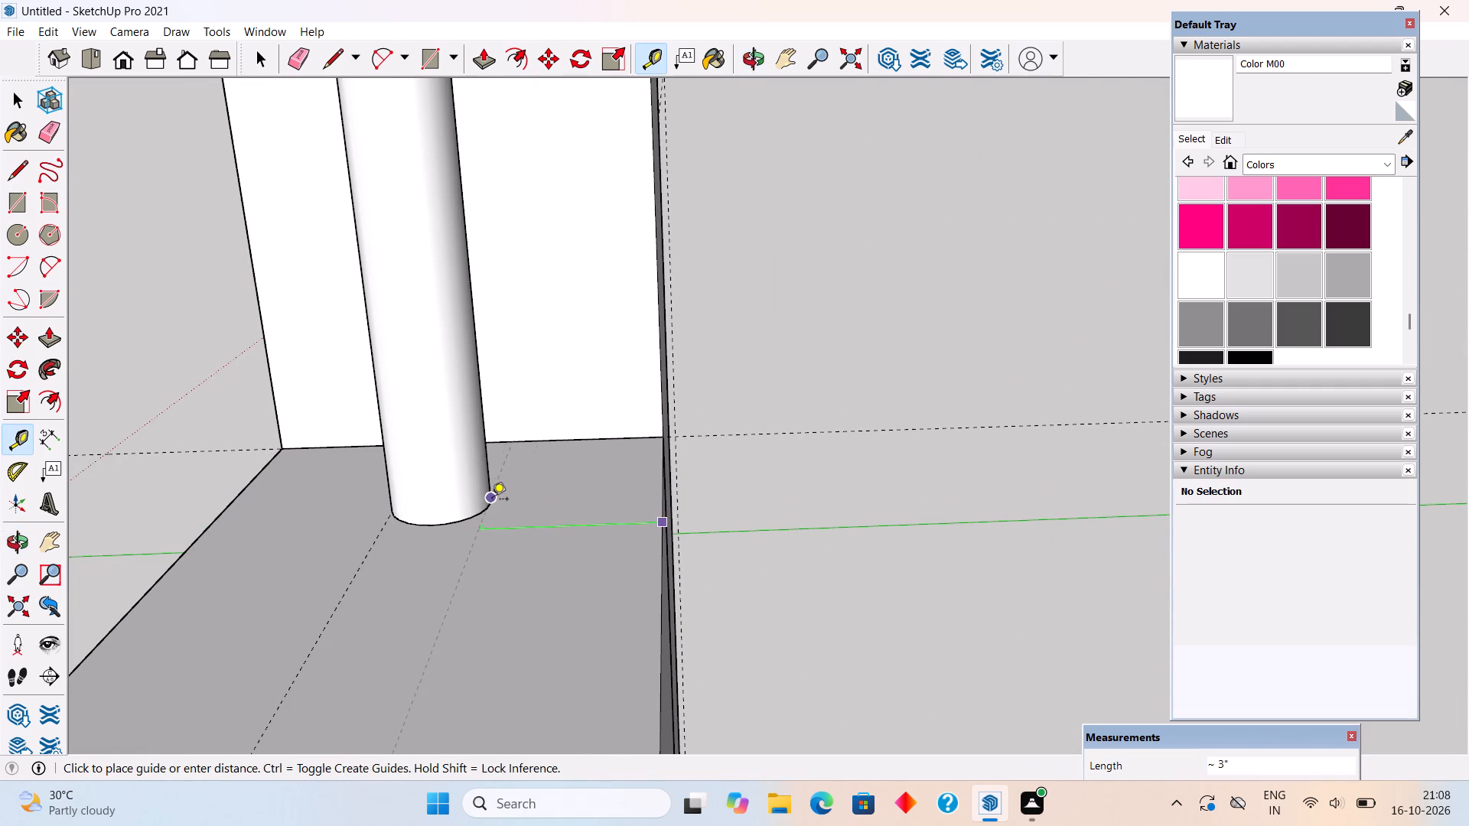
pyautogui.click(492, 501)
pyautogui.scroll(-4, 492, 501)
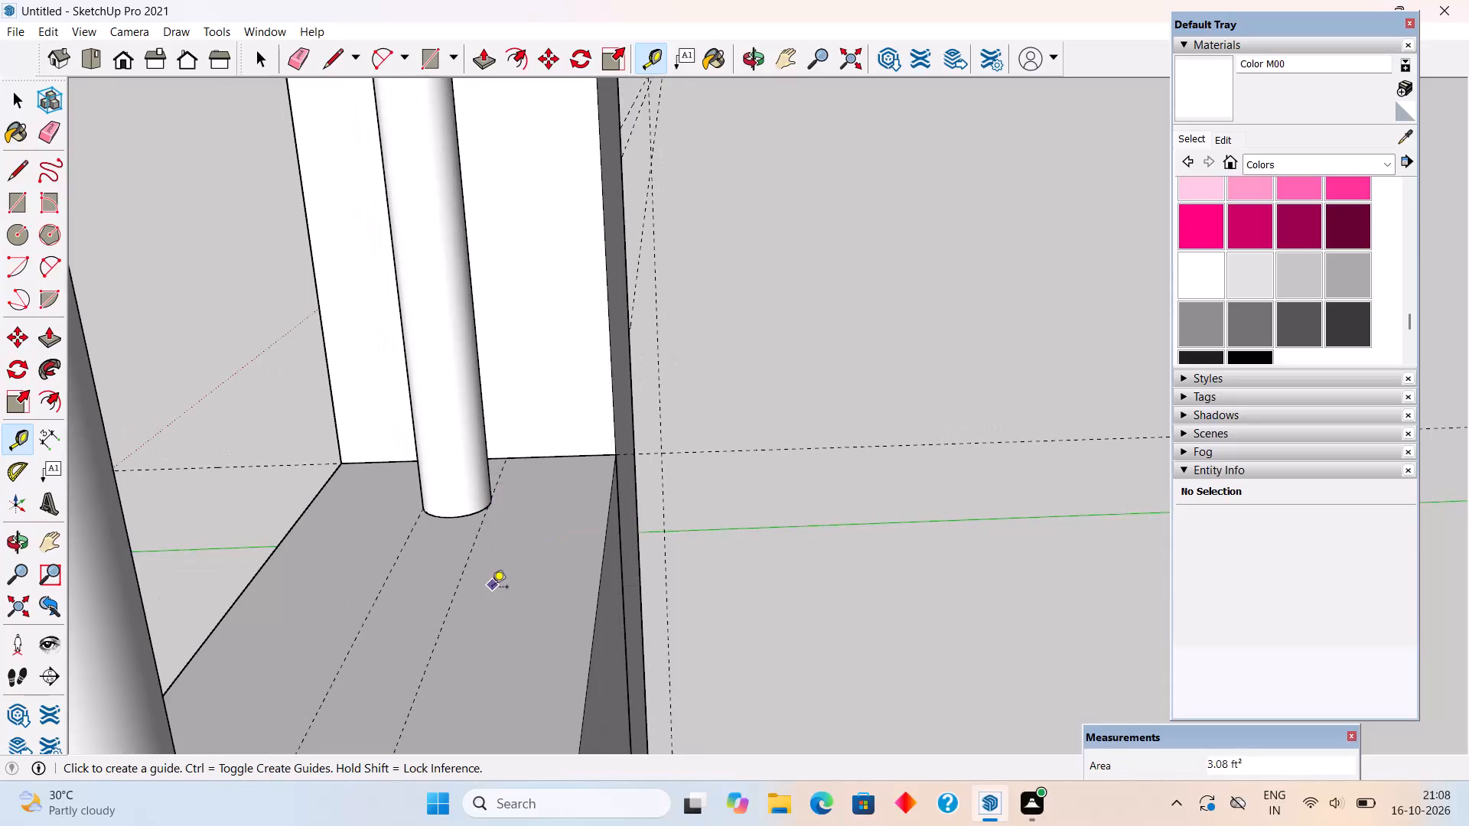
pyautogui.click(449, 612)
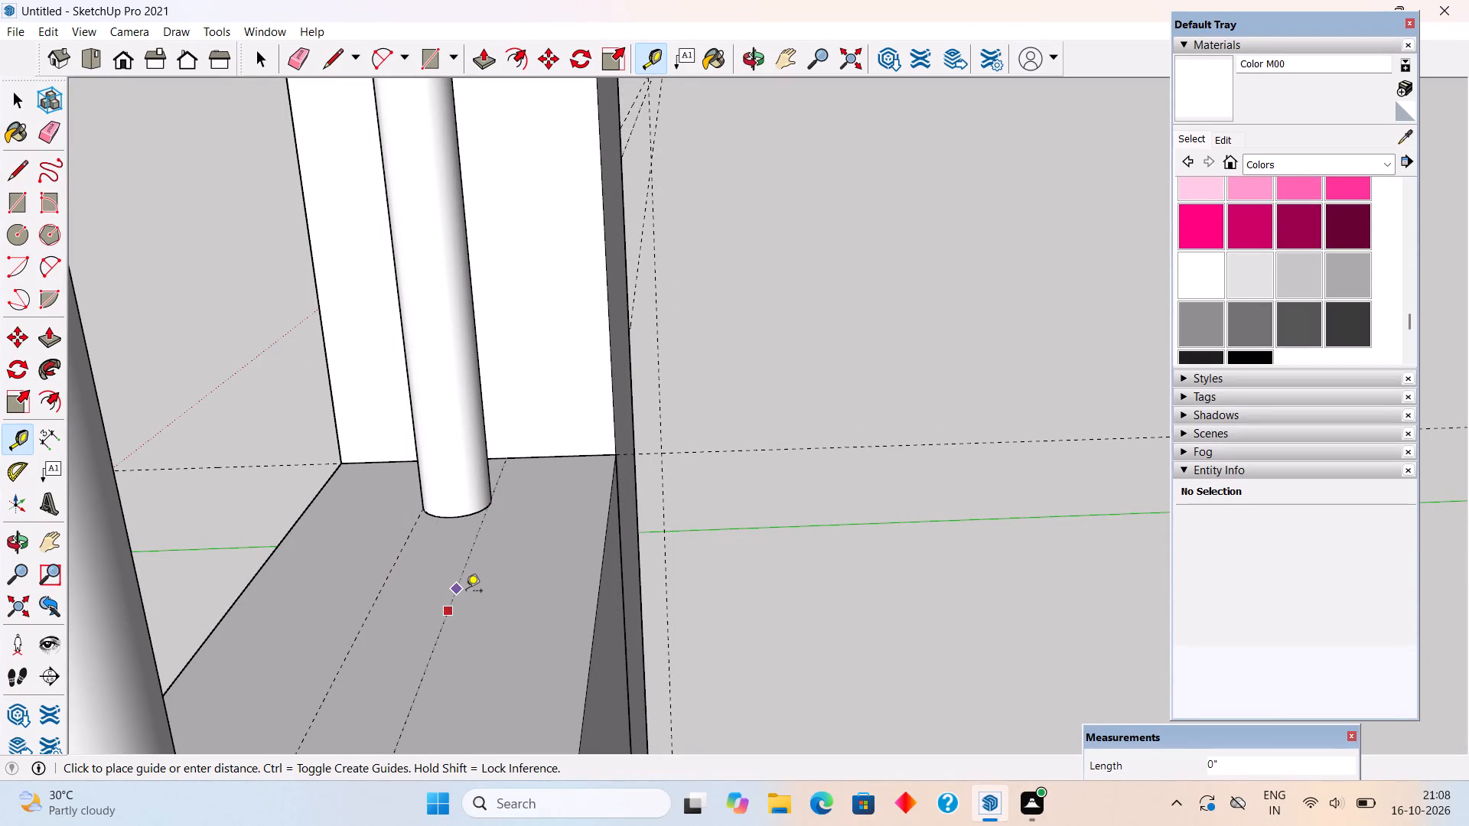
pyautogui.press('space')
# Place a second vertical guide on the outer column's inner face about 3" from its back edge, meeting the second wall-top guide.
pyautogui.scroll(-4, 466, 592)
pyautogui.moveTo(466, 592); pyautogui.dragTo(406, 745, button='middle')
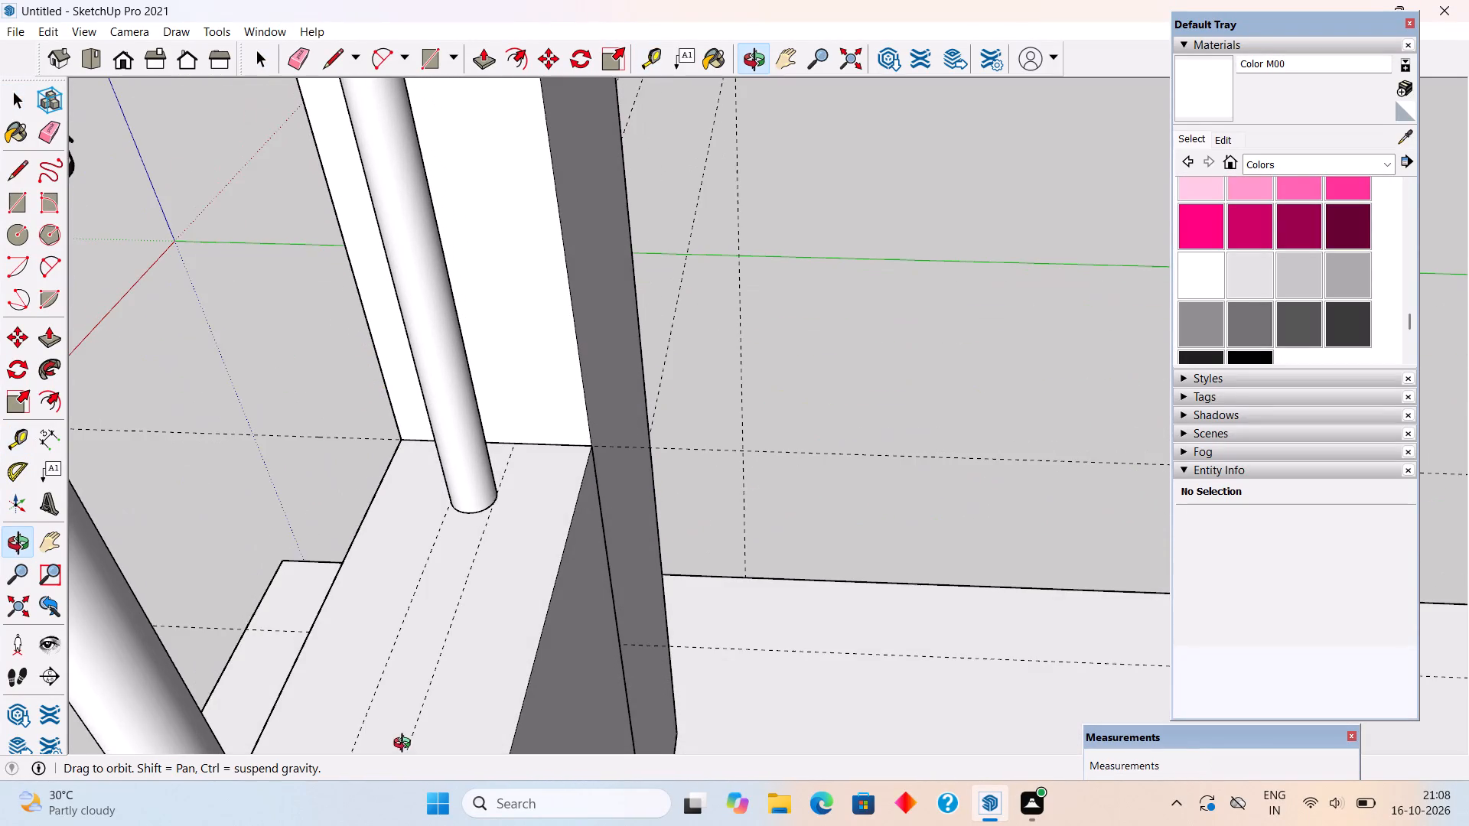
pyautogui.moveTo(406, 745); pyautogui.dragTo(404, 745, button='middle')
pyautogui.press('t')
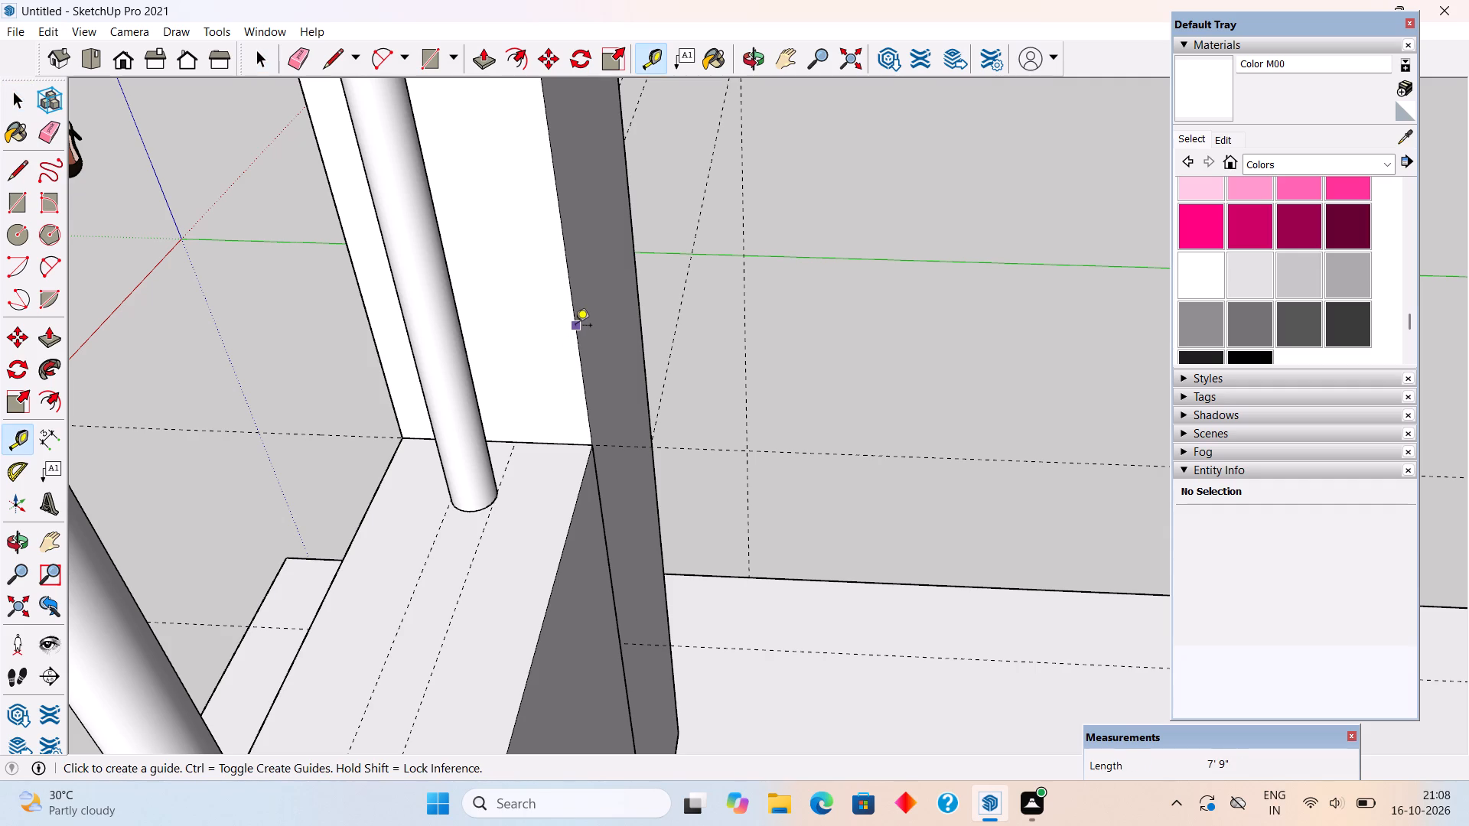
pyautogui.click(575, 327)
pyautogui.click(513, 442)
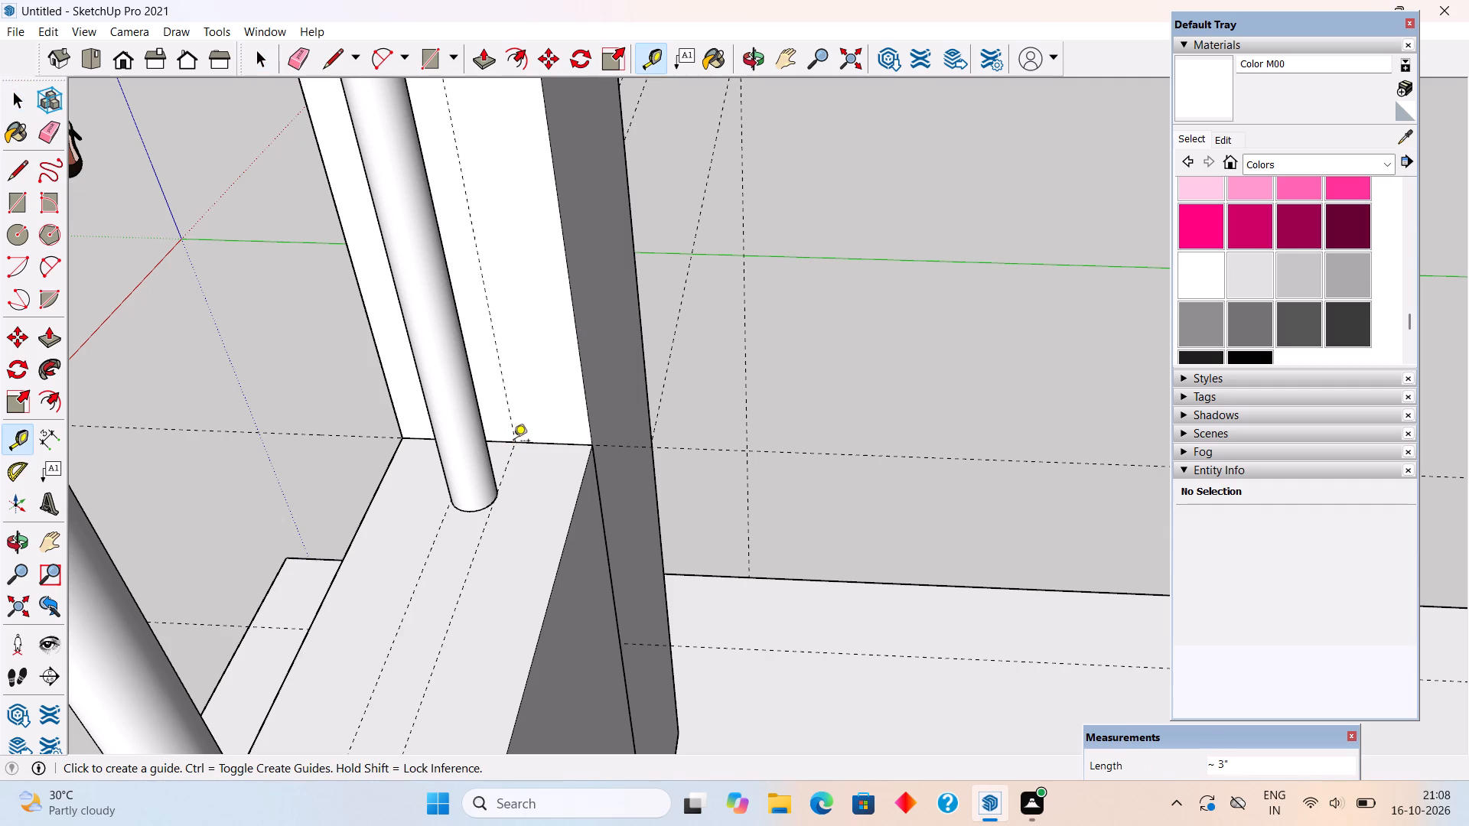
pyautogui.press('space')
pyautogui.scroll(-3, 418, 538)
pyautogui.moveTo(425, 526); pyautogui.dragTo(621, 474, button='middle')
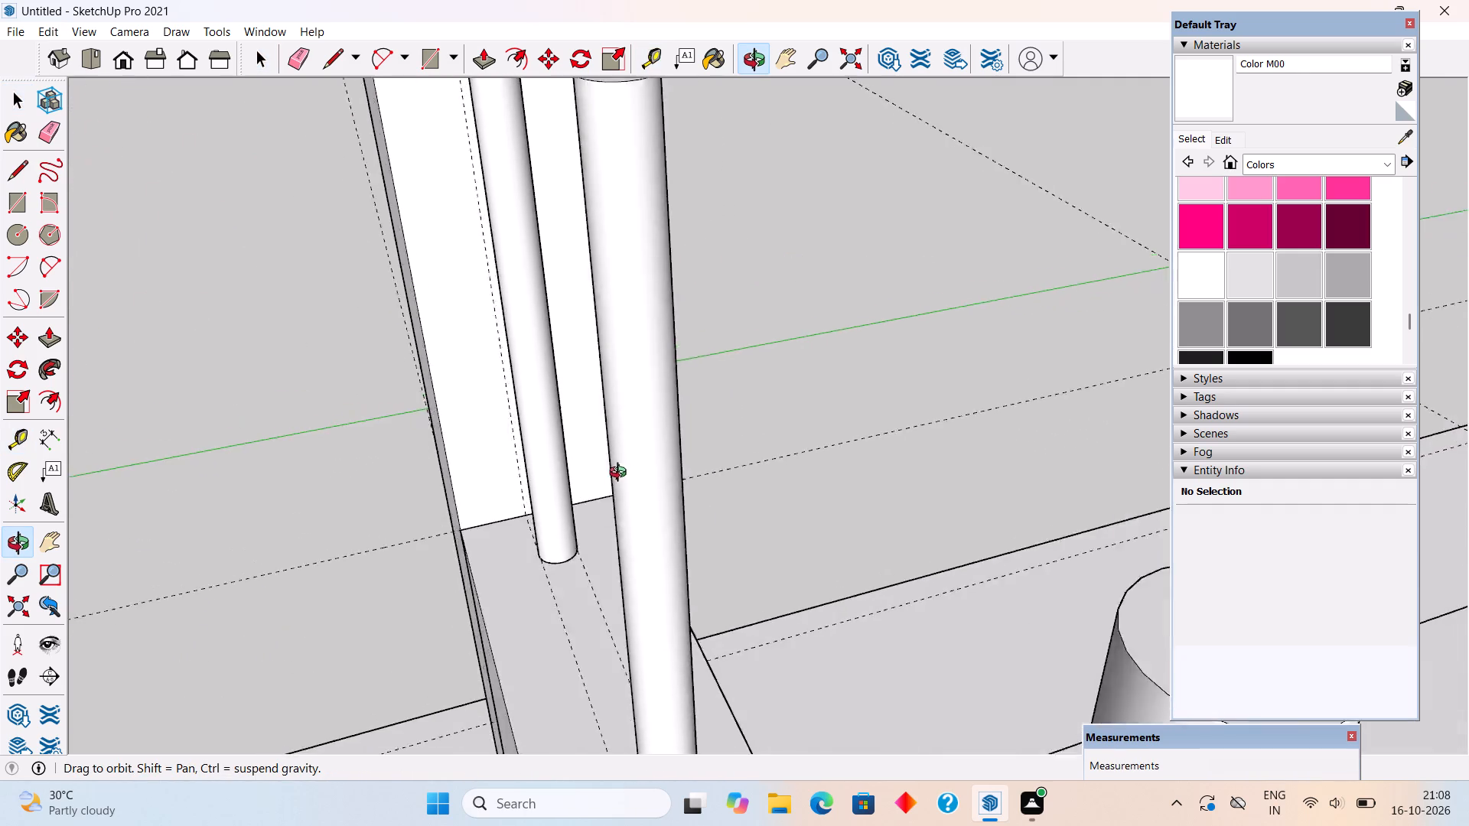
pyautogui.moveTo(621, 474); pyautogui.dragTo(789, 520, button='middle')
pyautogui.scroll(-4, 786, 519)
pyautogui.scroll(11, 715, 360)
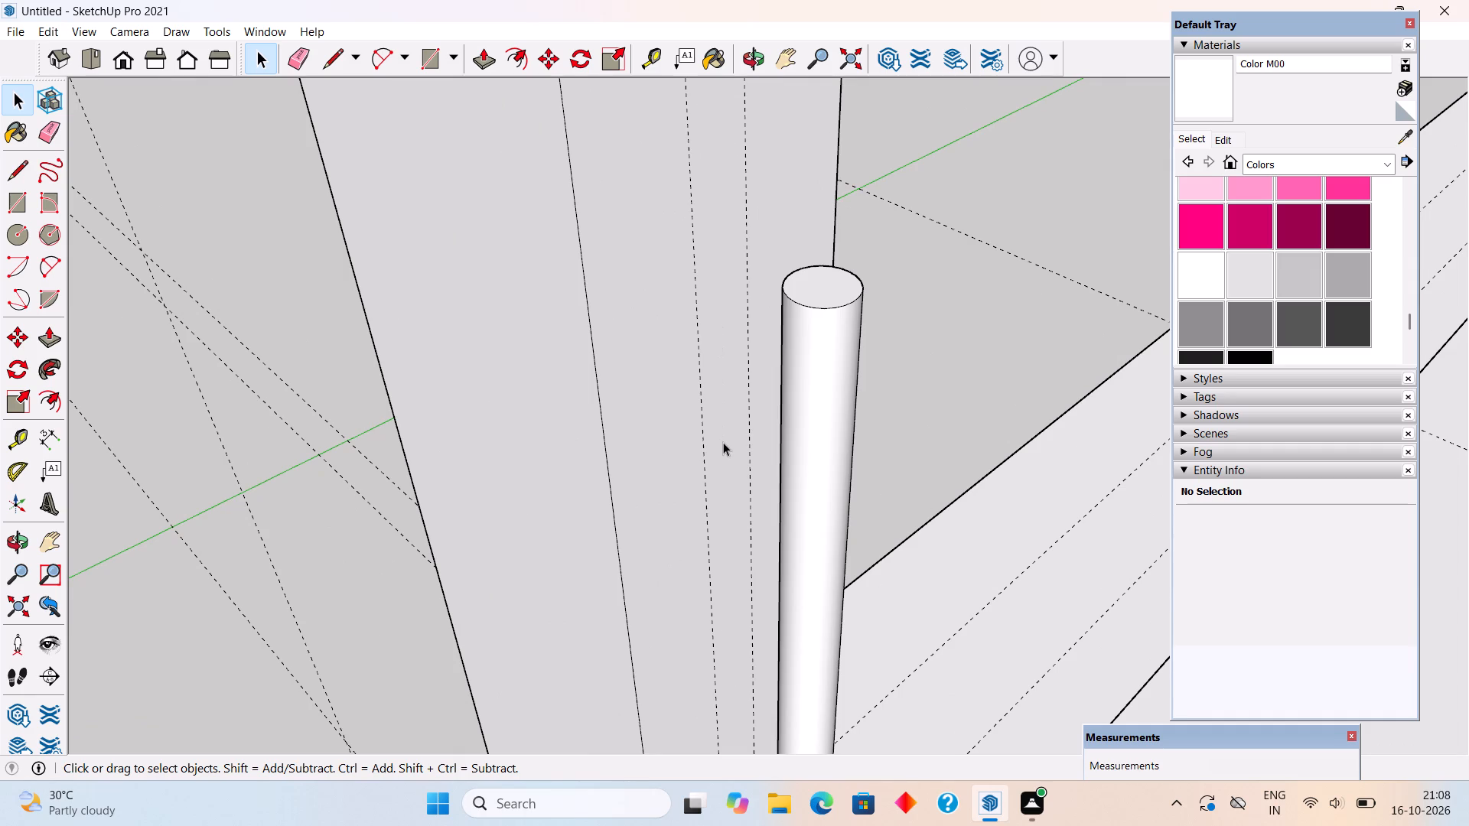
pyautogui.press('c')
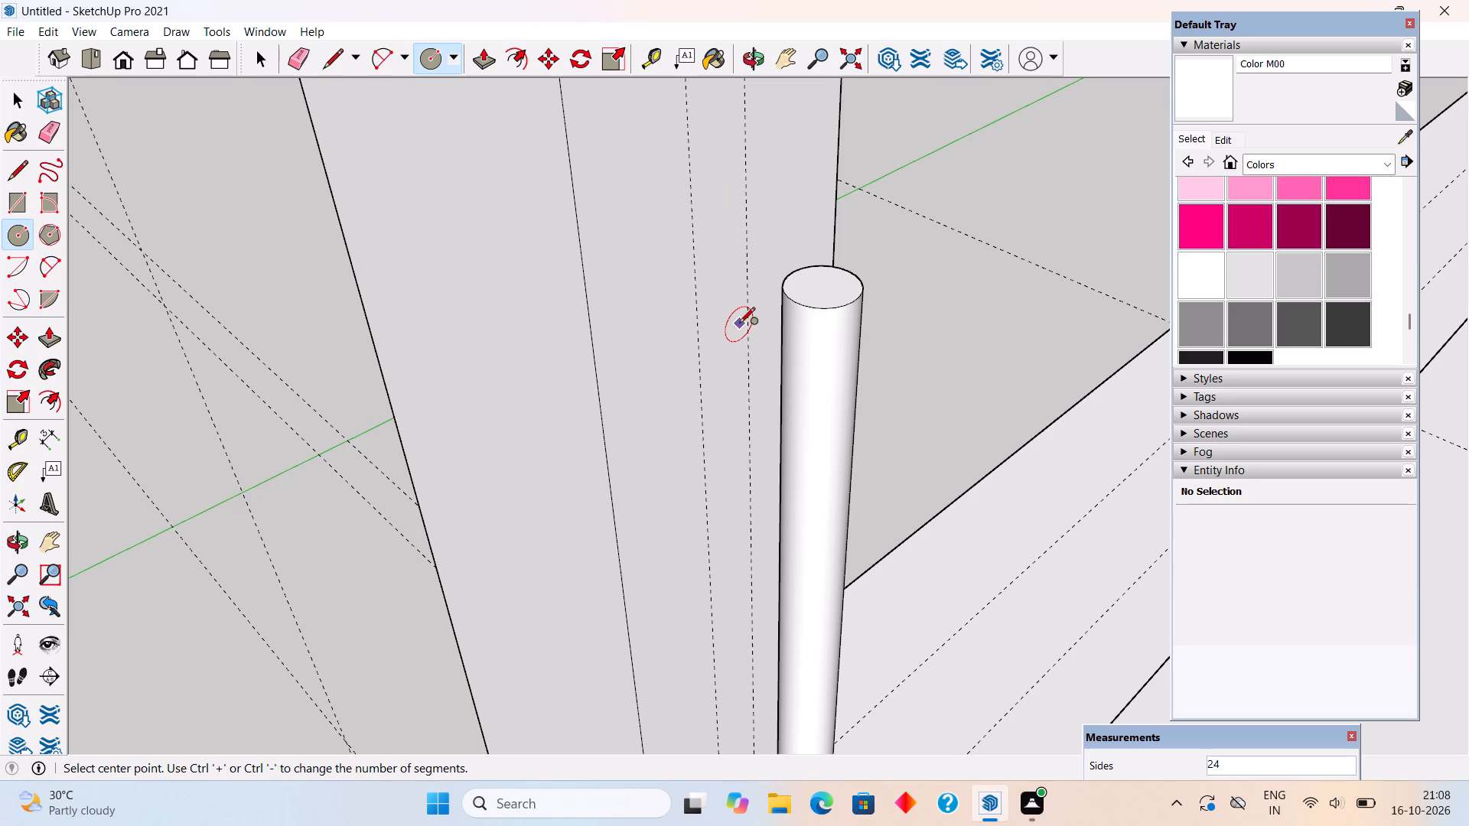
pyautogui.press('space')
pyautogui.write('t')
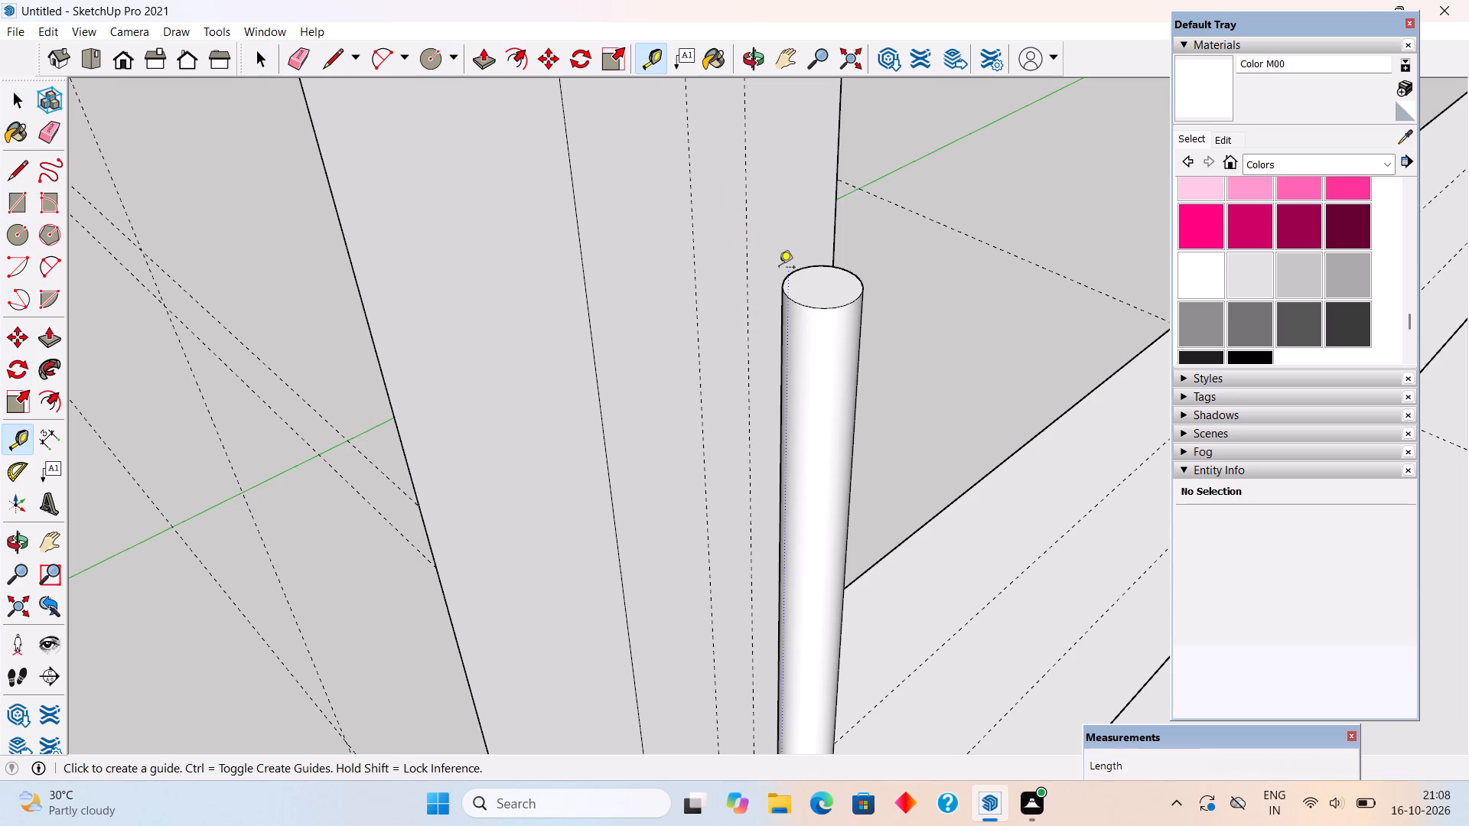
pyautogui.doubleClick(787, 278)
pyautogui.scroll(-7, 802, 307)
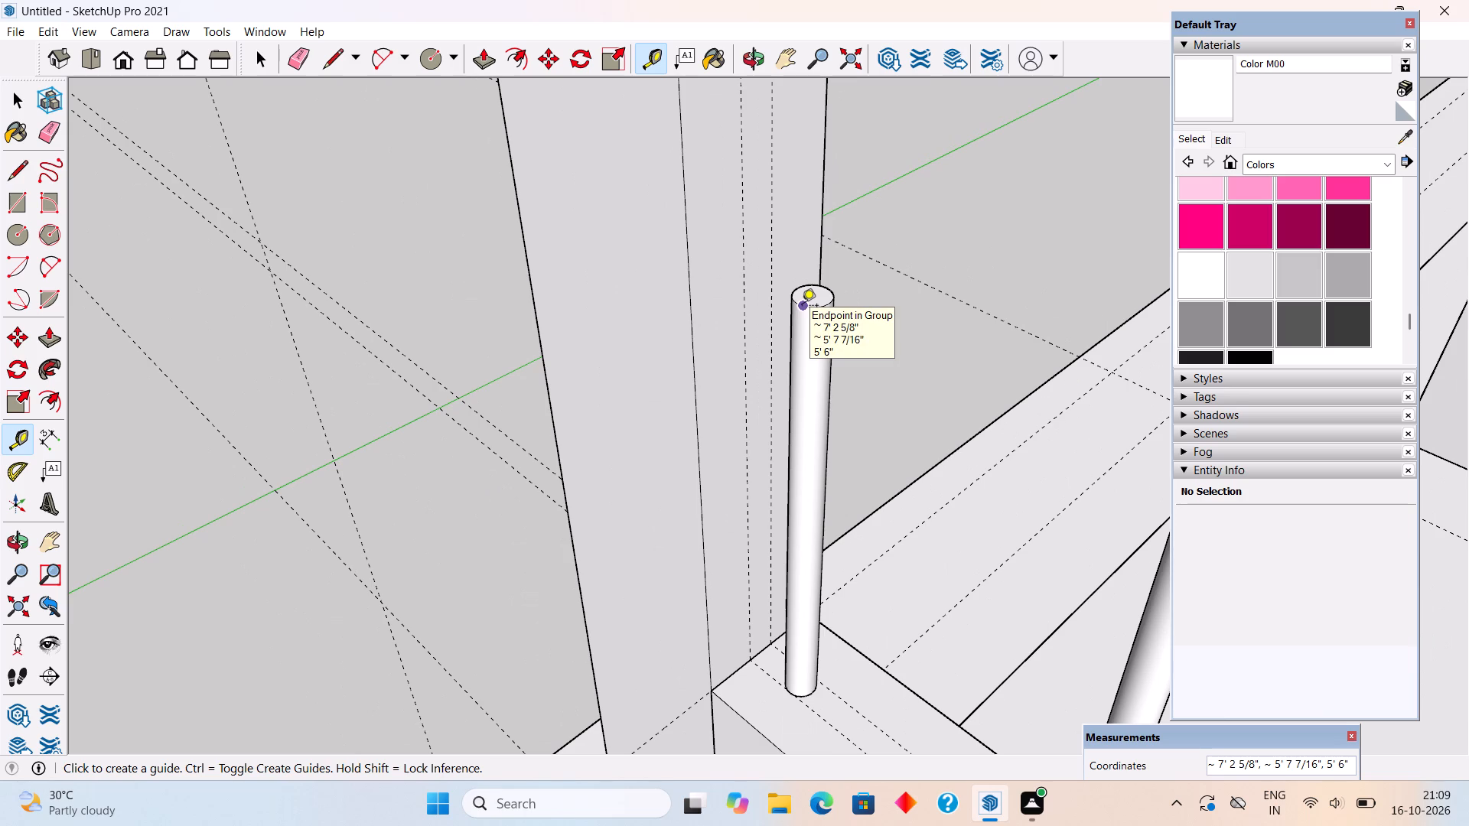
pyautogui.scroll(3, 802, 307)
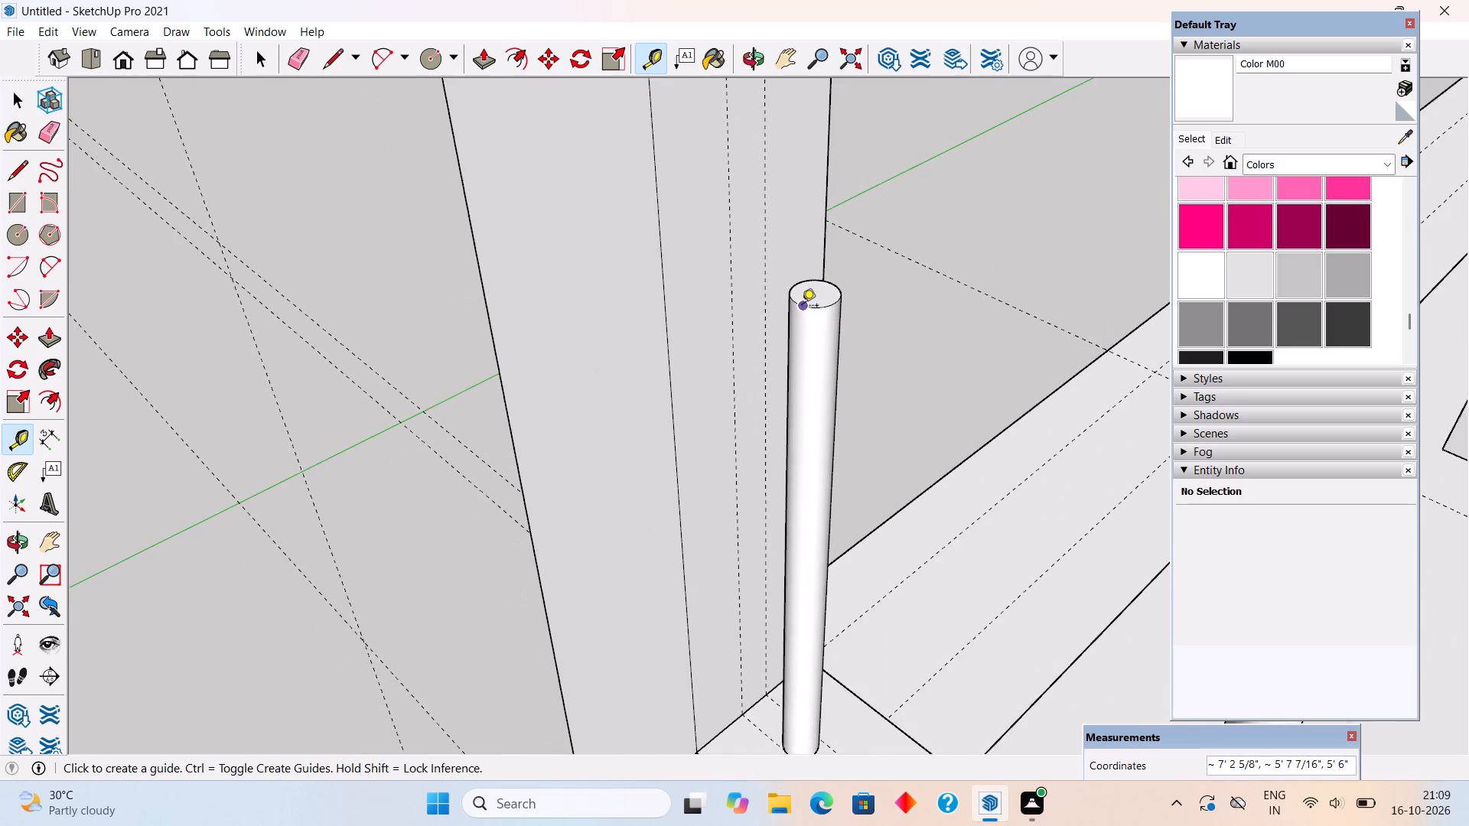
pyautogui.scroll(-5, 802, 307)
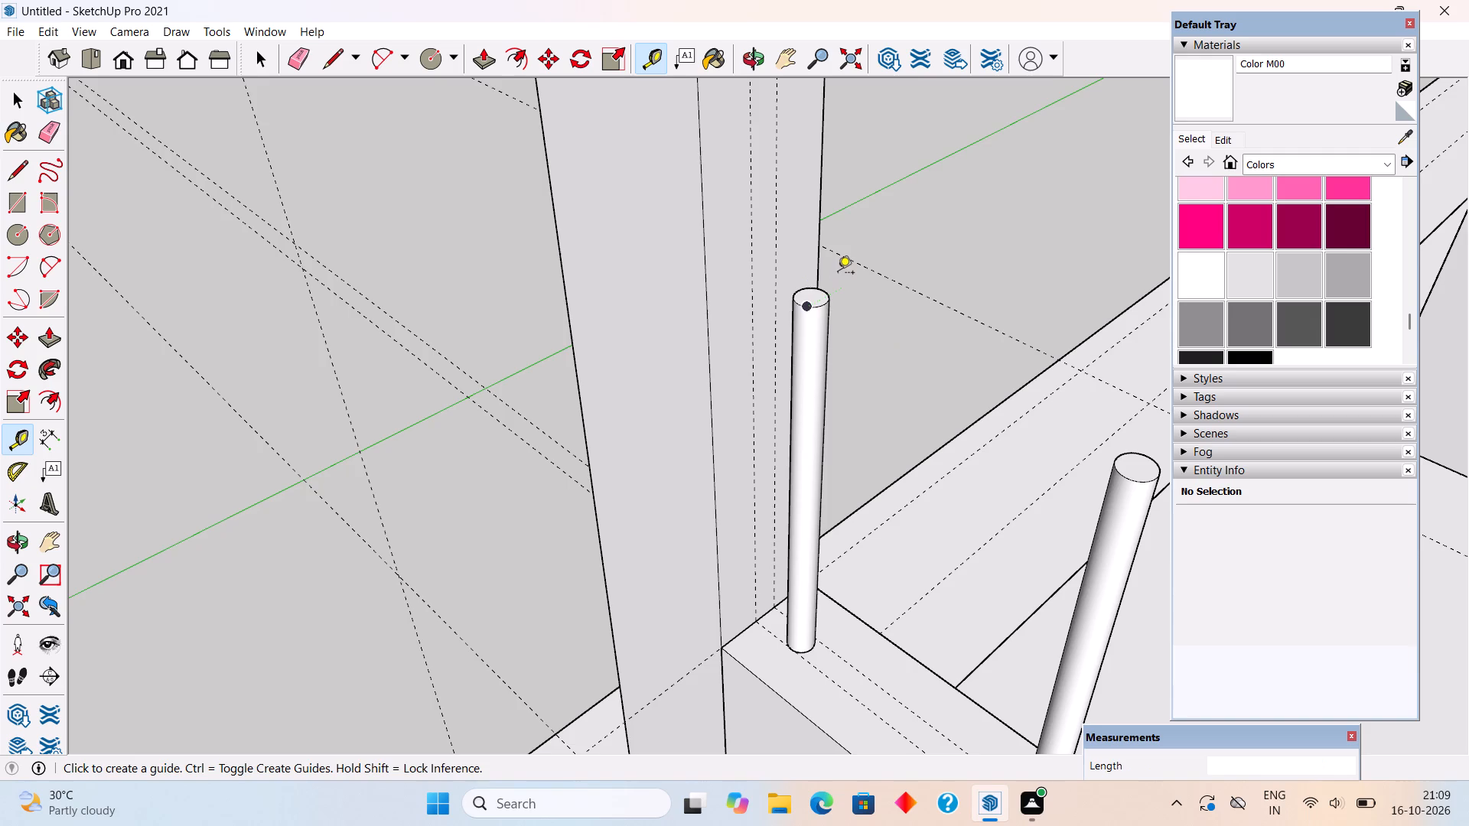
# Place two crossing guides through the centre of the first post's top, starting both from the guide just behind the outer column.
pyautogui.moveTo(772, 298); pyautogui.dragTo(591, 339, button='middle')
pyautogui.scroll(-3, 591, 339)
pyautogui.scroll(2, 720, 306)
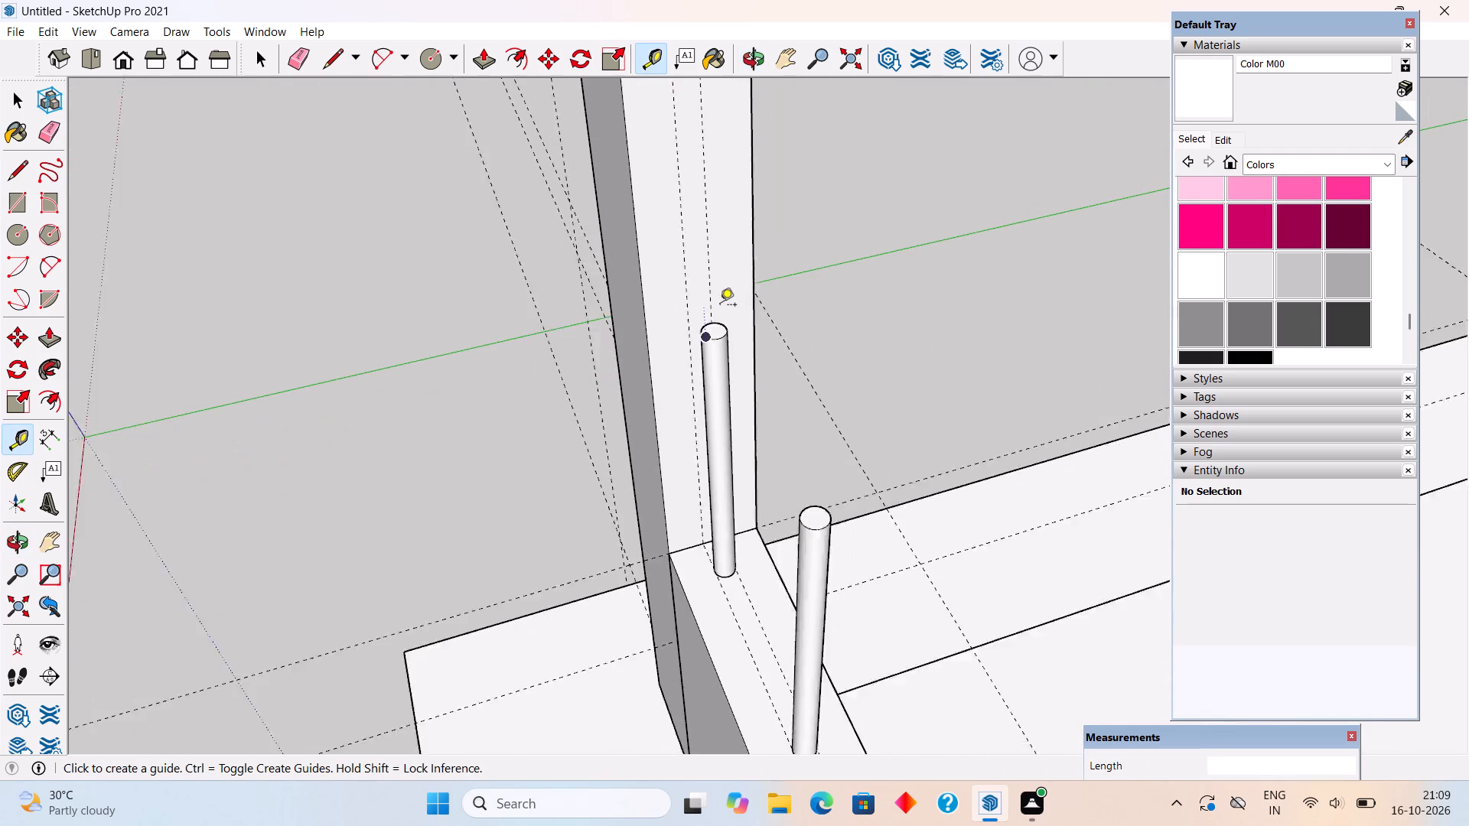
pyautogui.scroll(7, 720, 306)
pyautogui.doubleClick(712, 338)
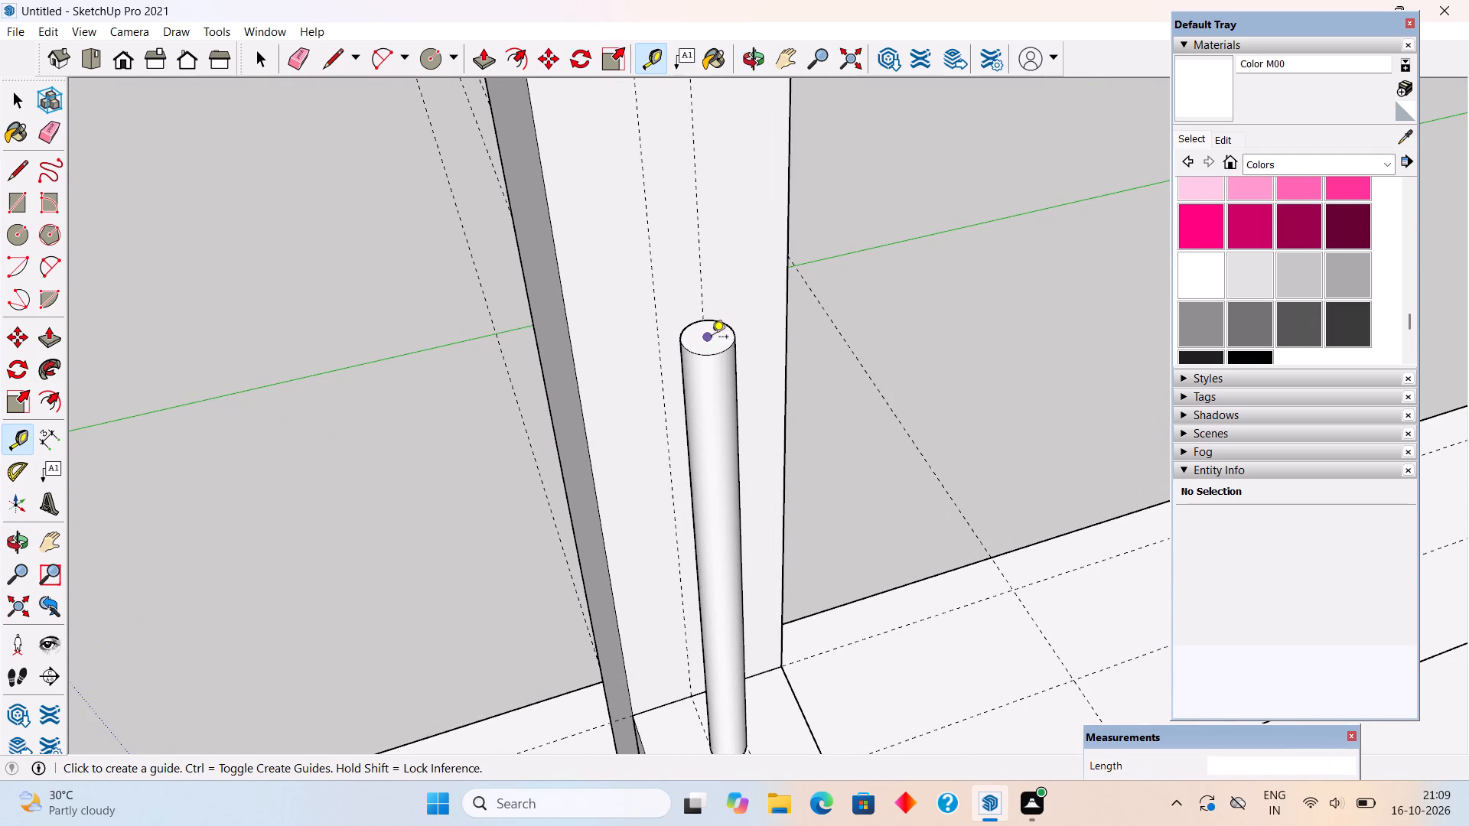
pyautogui.moveTo(681, 346); pyautogui.dragTo(500, 550, button='middle')
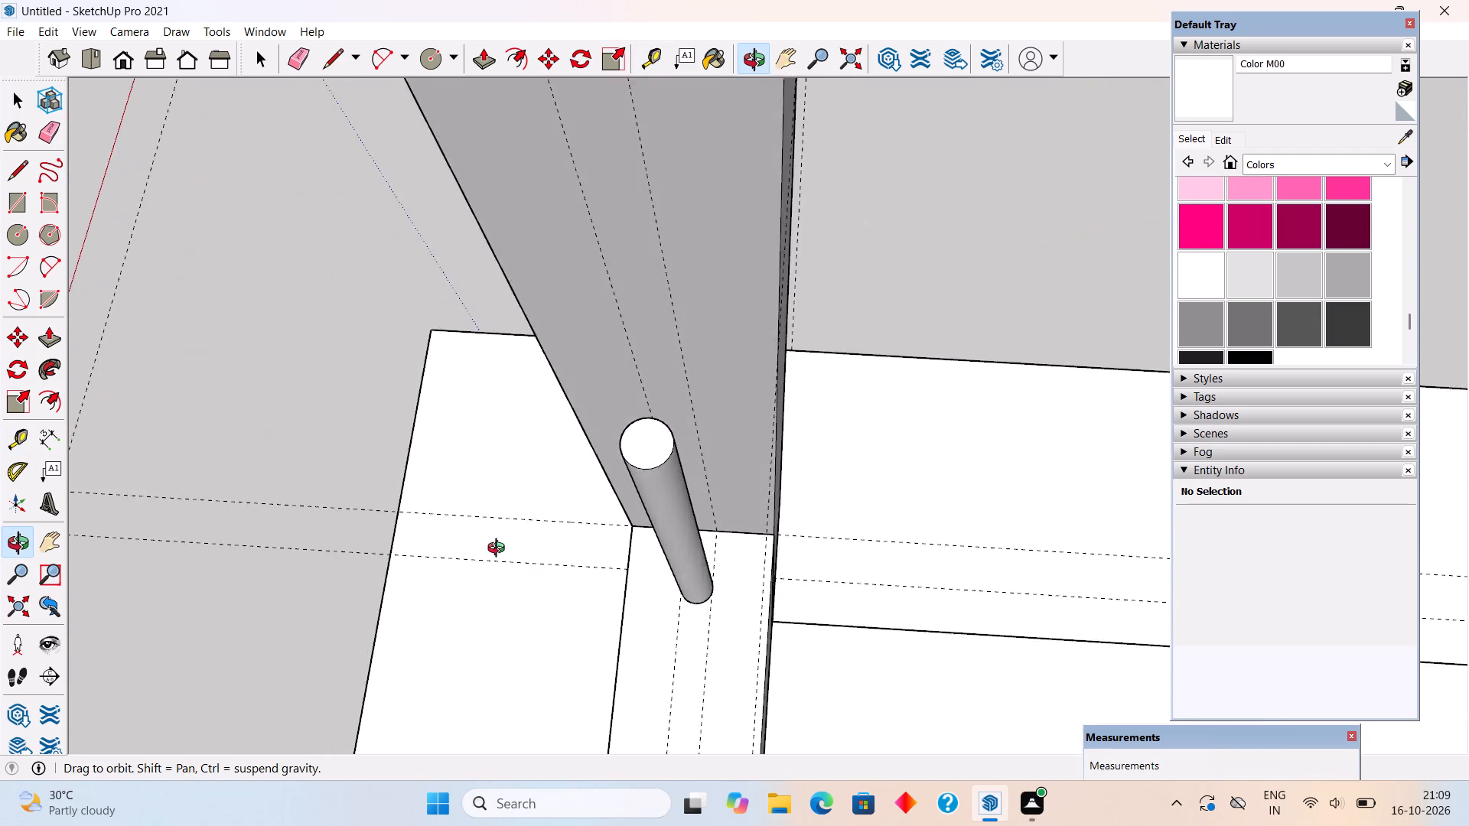
pyautogui.moveTo(500, 550); pyautogui.dragTo(726, 574, button='middle')
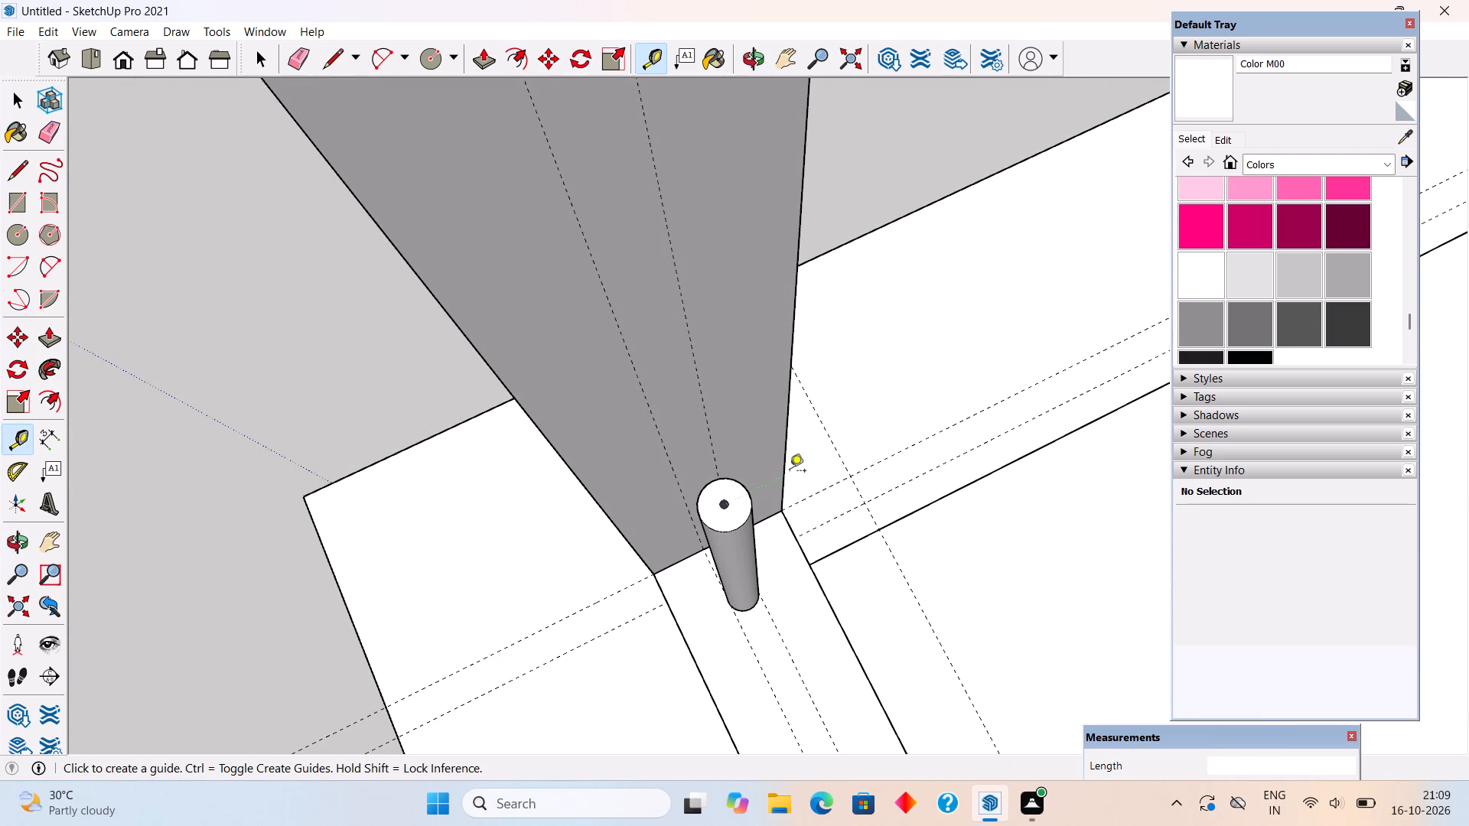
pyautogui.click(833, 451)
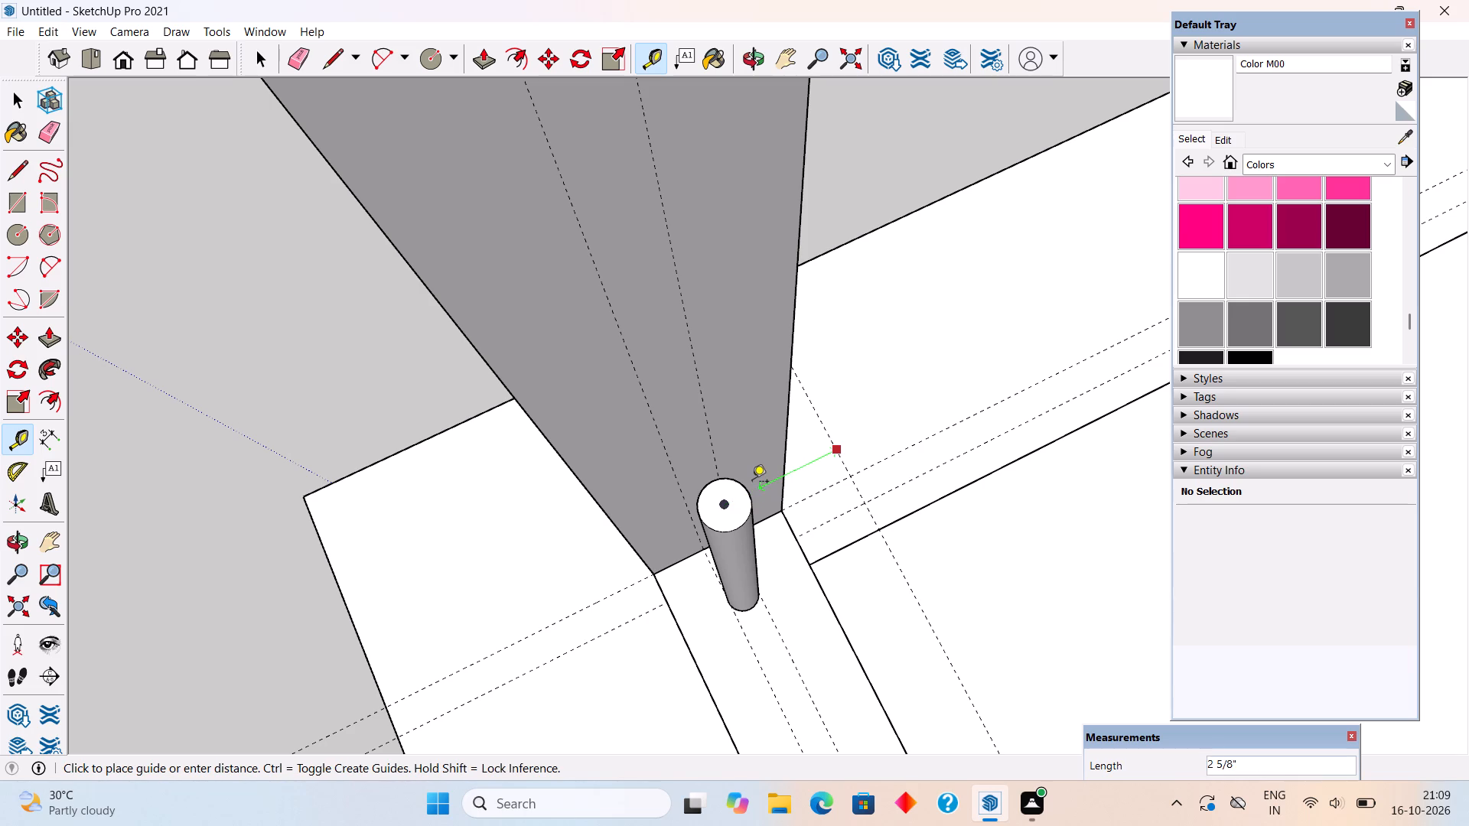
pyautogui.click(728, 500)
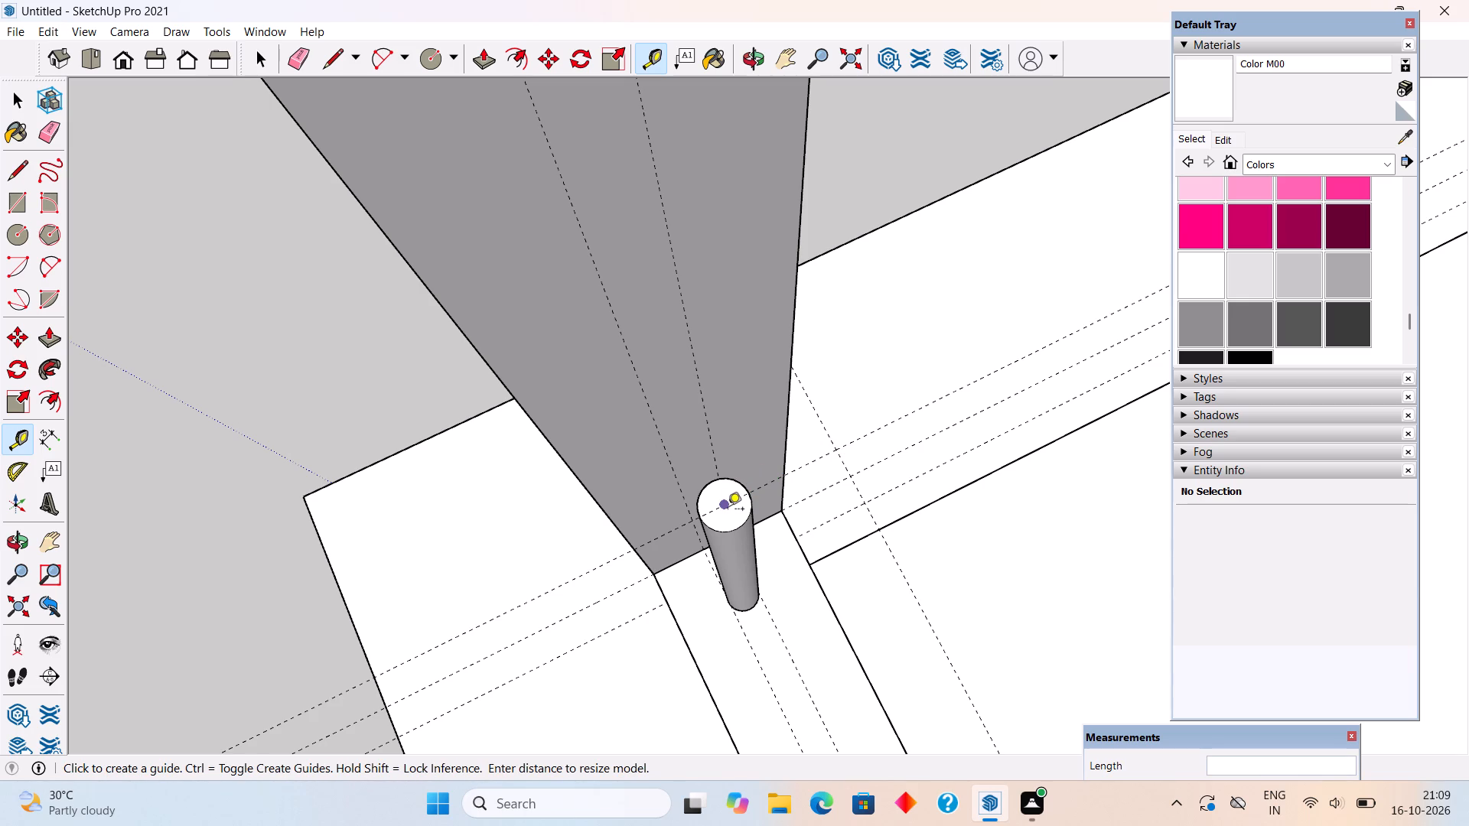
pyautogui.click(863, 493)
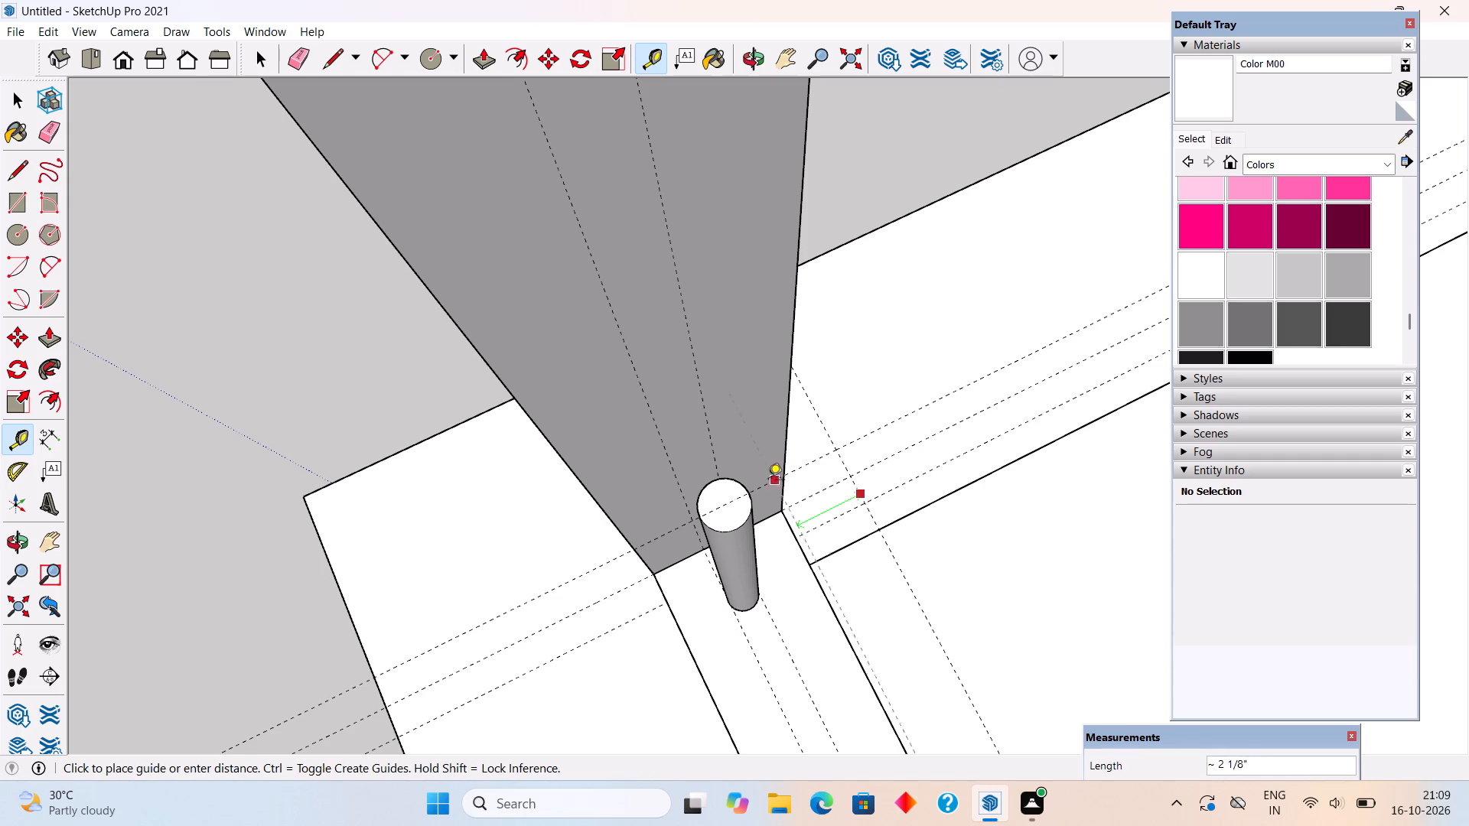
pyautogui.click(728, 502)
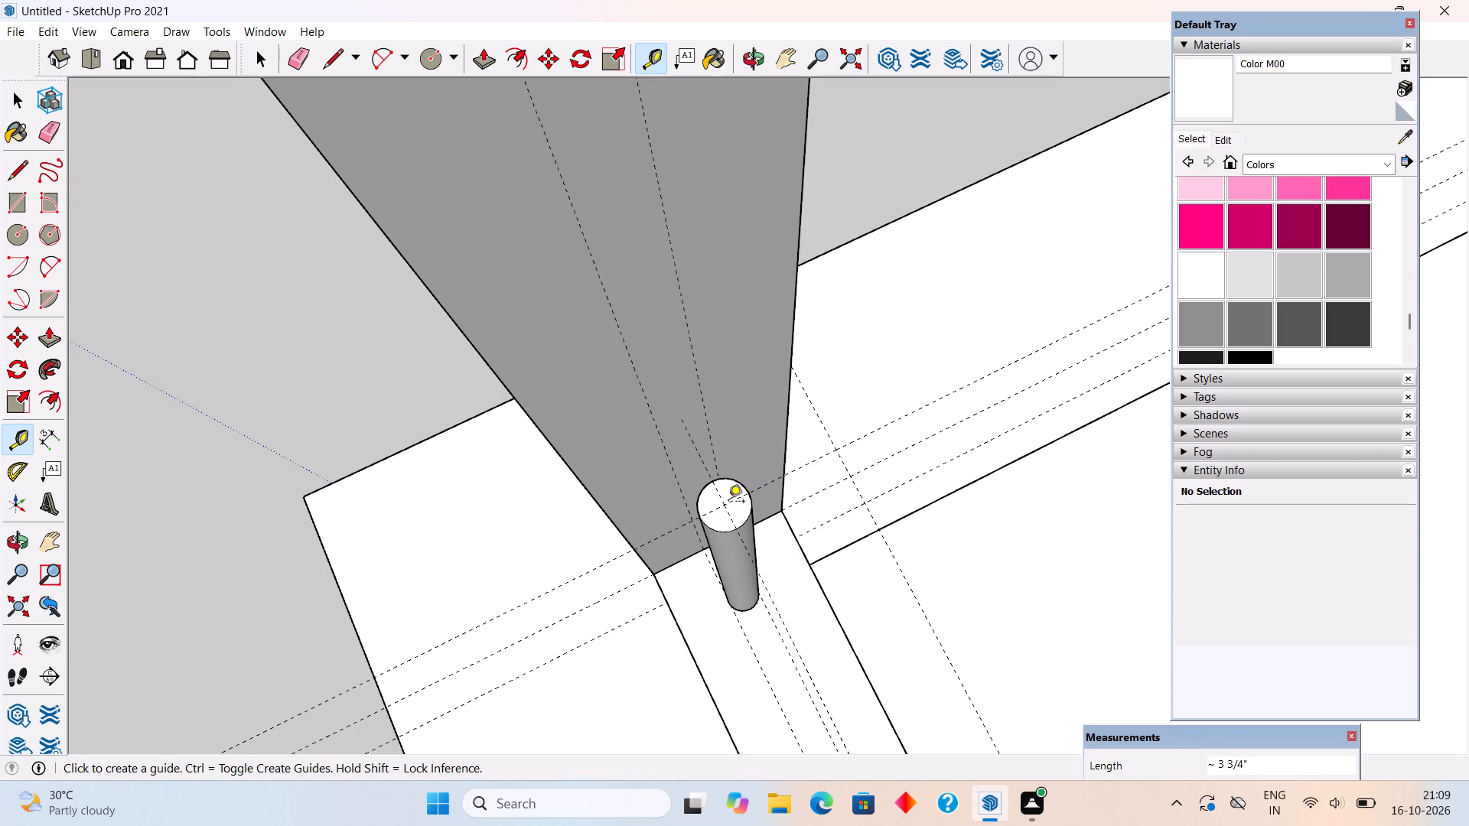
pyautogui.press('space')
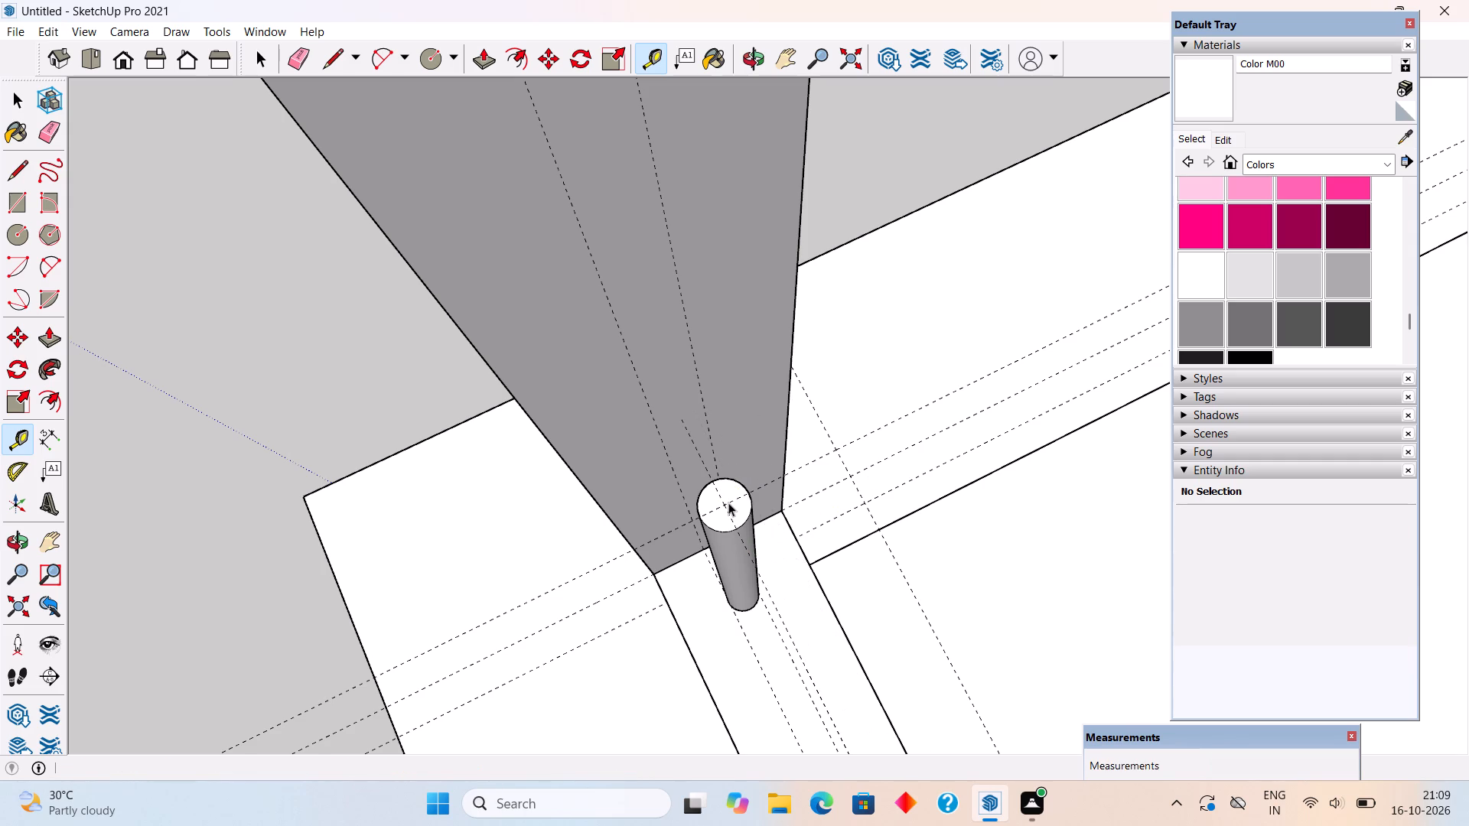
# Draw a circle of 1 1/16" radius on the outer column's inner face, centred where the post-top guide meets it.
pyautogui.press('c')
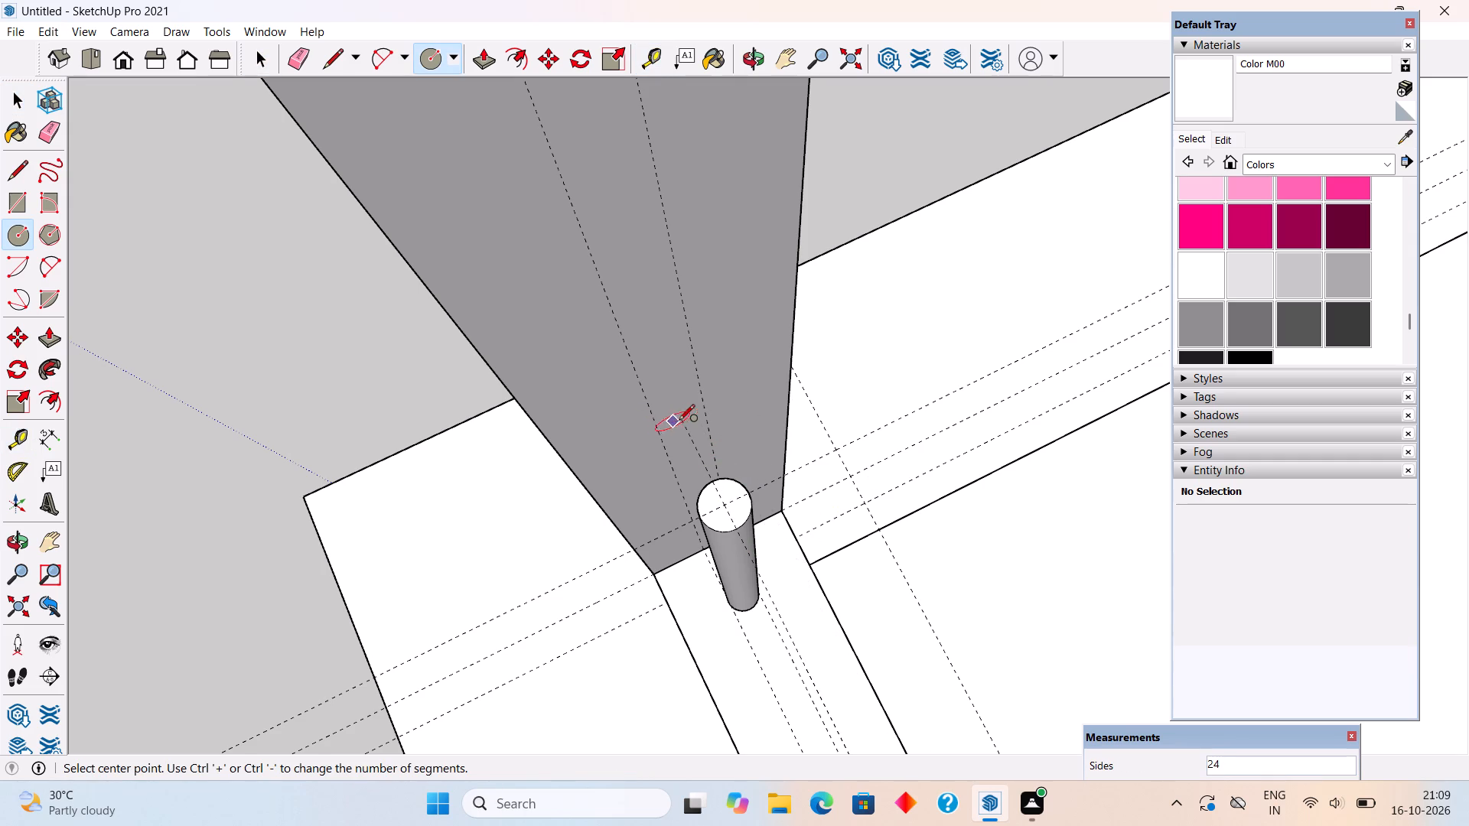
pyautogui.click(677, 415)
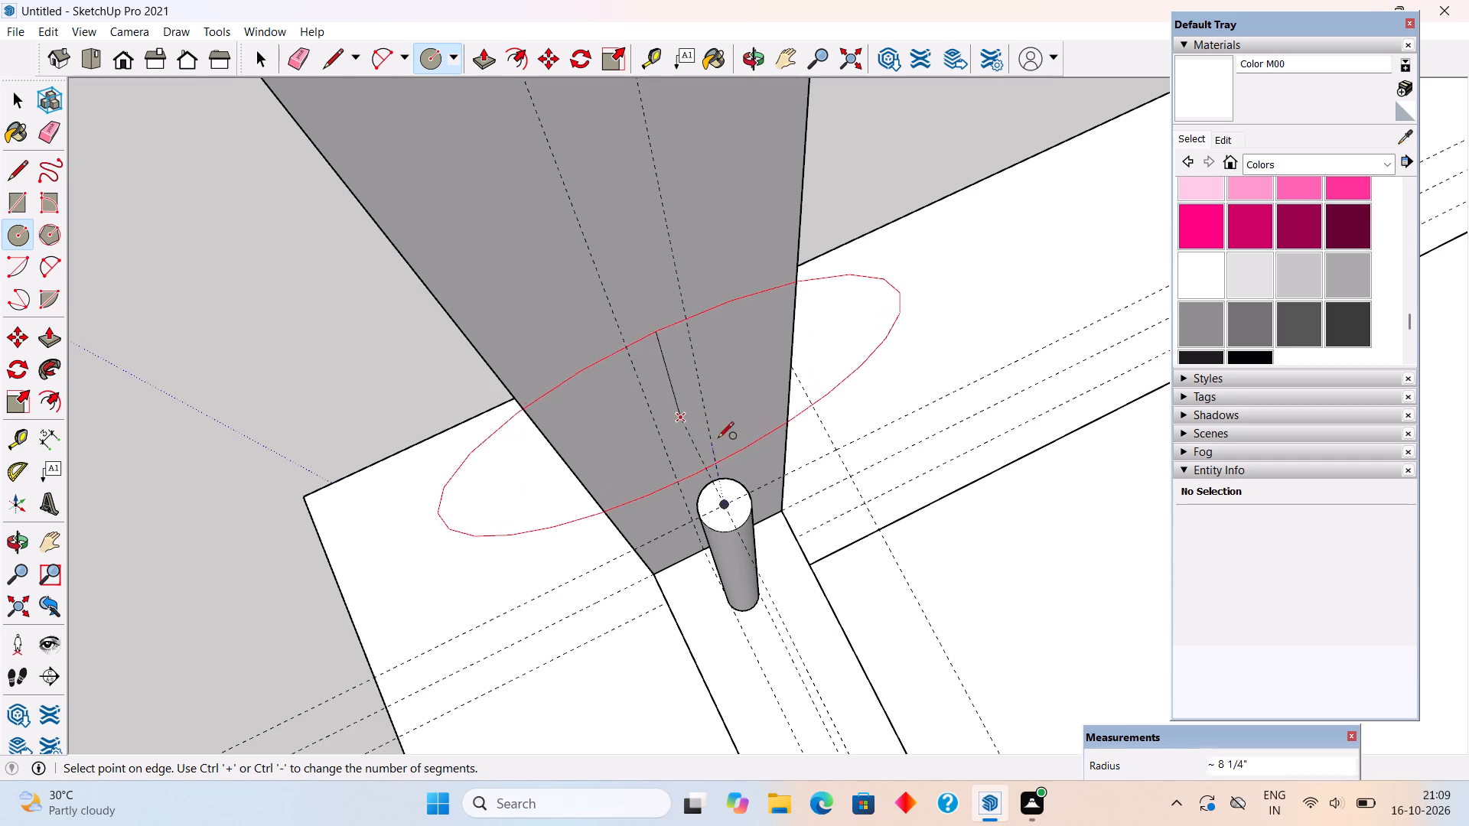
pyautogui.scroll(-2, 666, 437)
pyautogui.scroll(1, 665, 437)
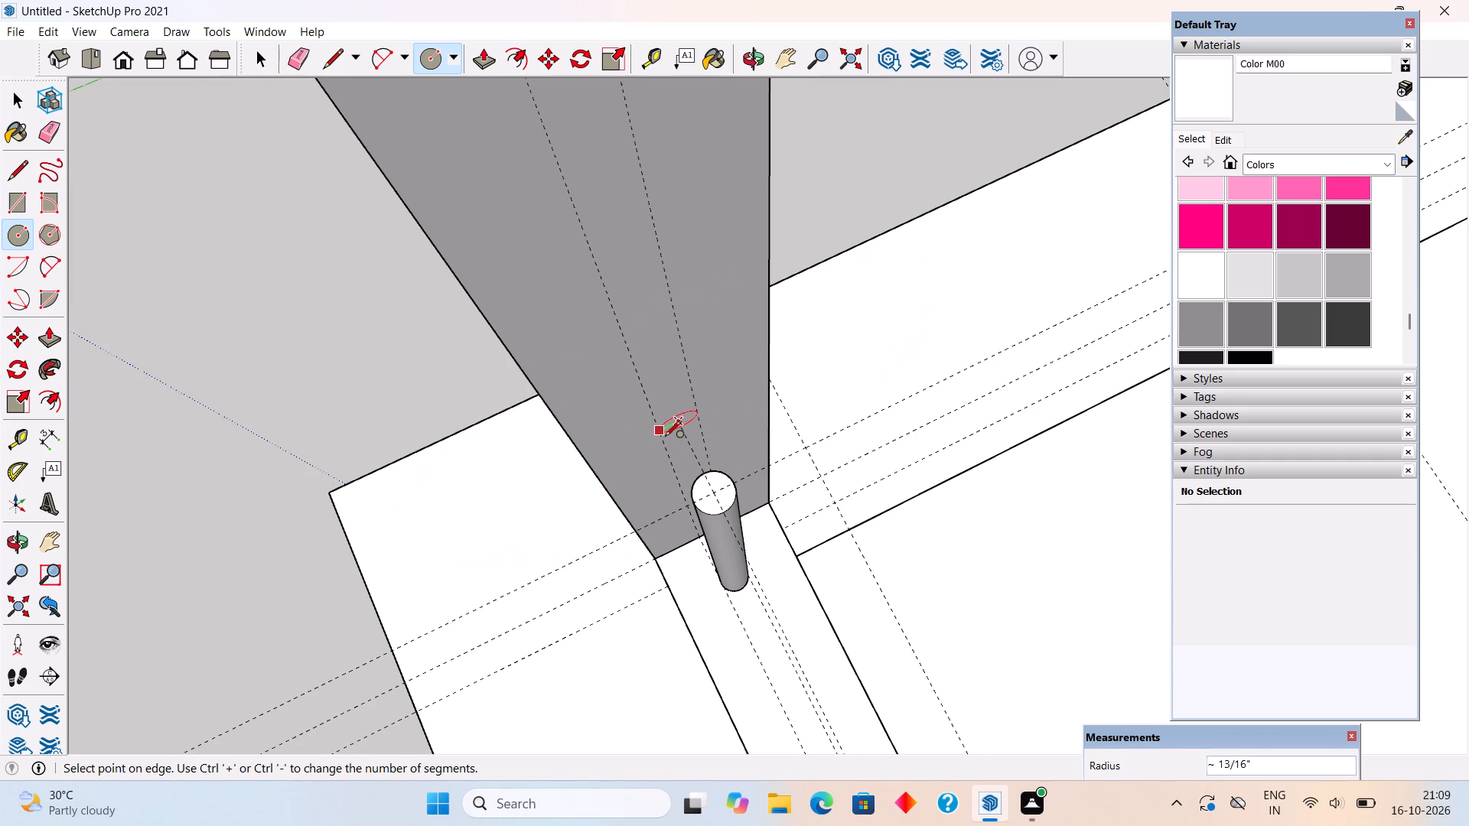
pyautogui.scroll(6, 665, 437)
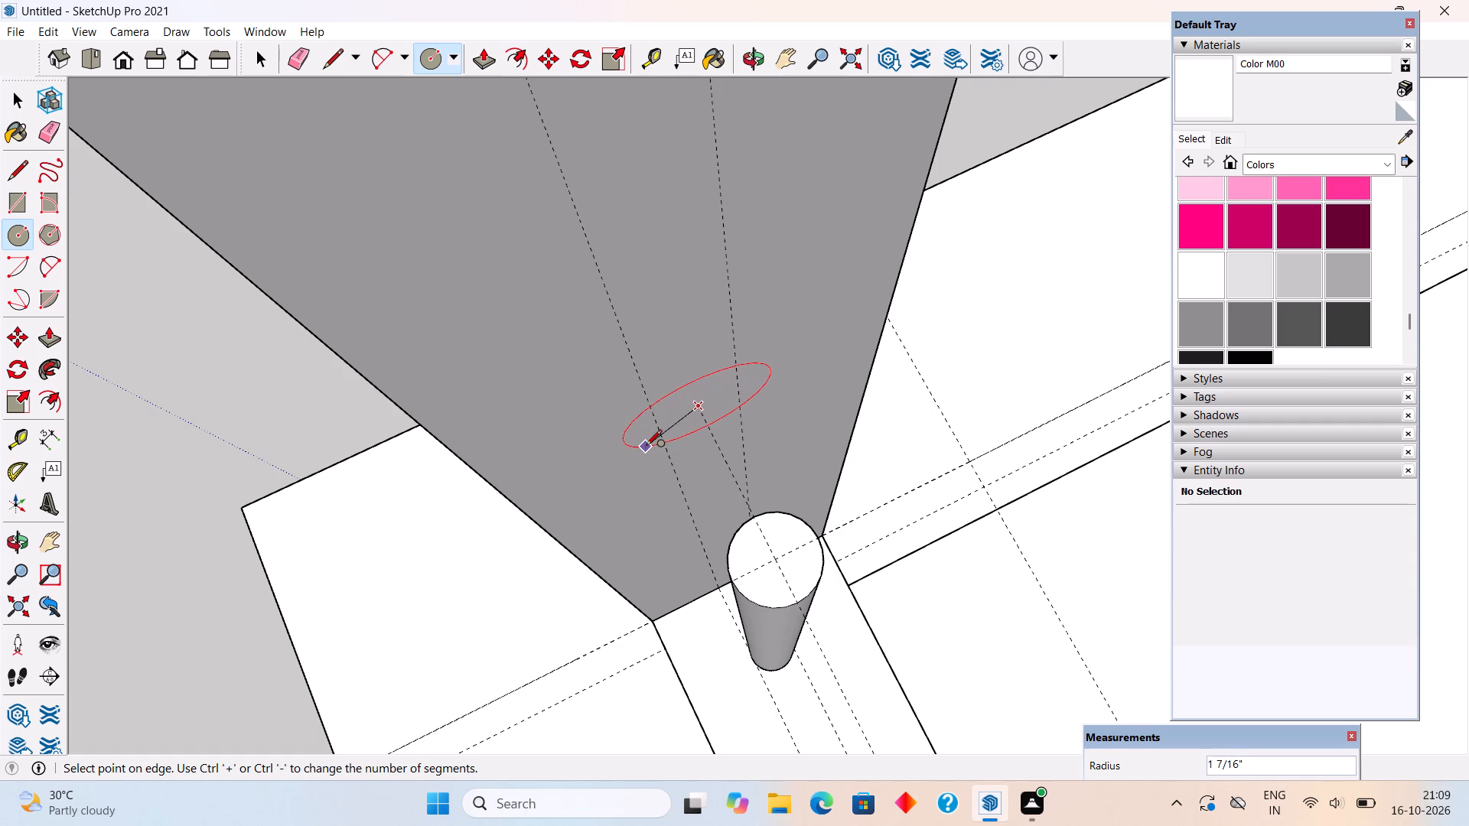
pyautogui.click(647, 441)
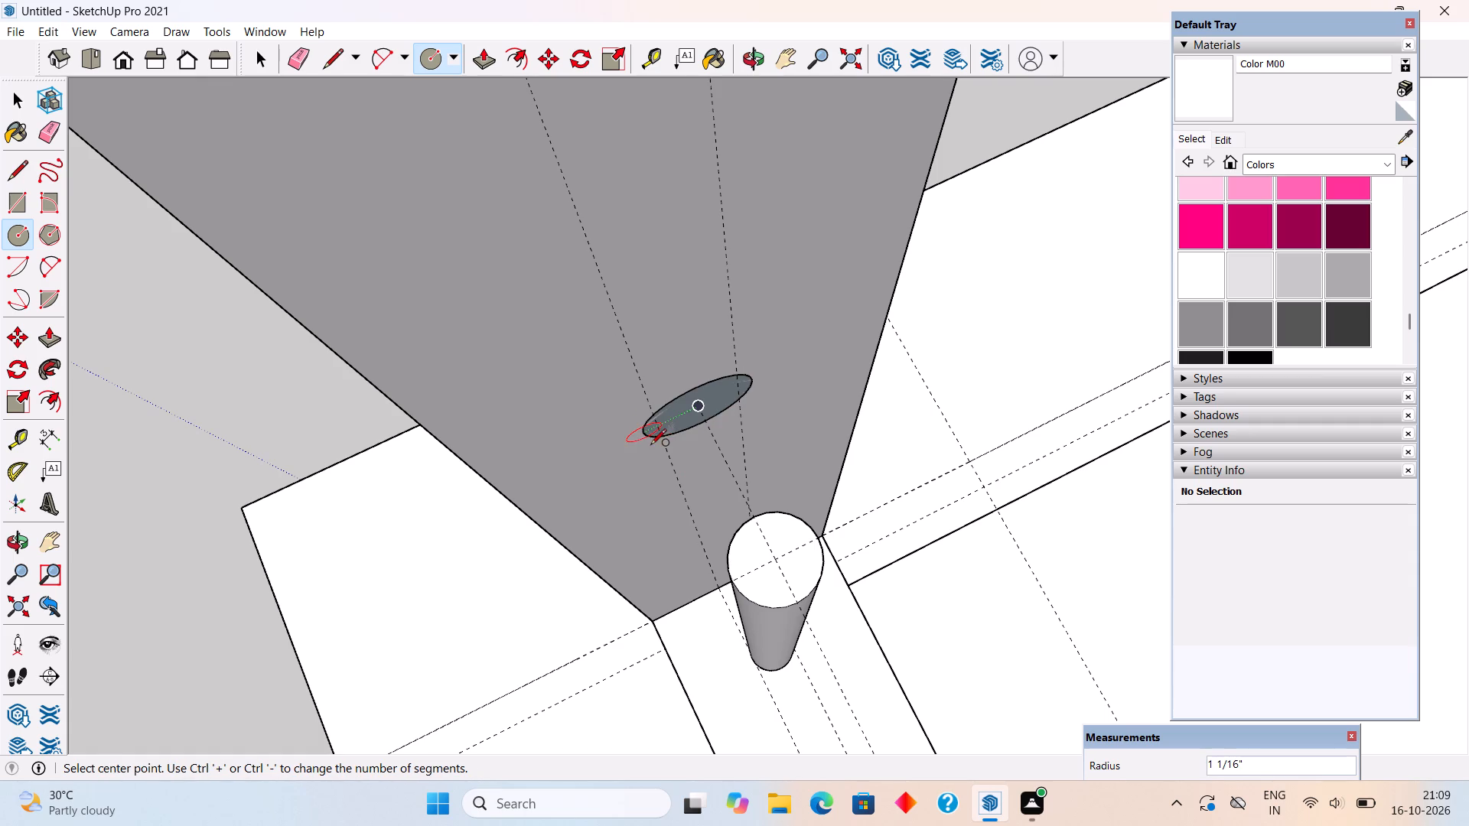
# Push/Pull the circle 5' across the post tops to the opposite column, forming a round handrail.
pyautogui.press('p')
pyautogui.click(654, 426)
pyautogui.scroll(-6, 718, 457)
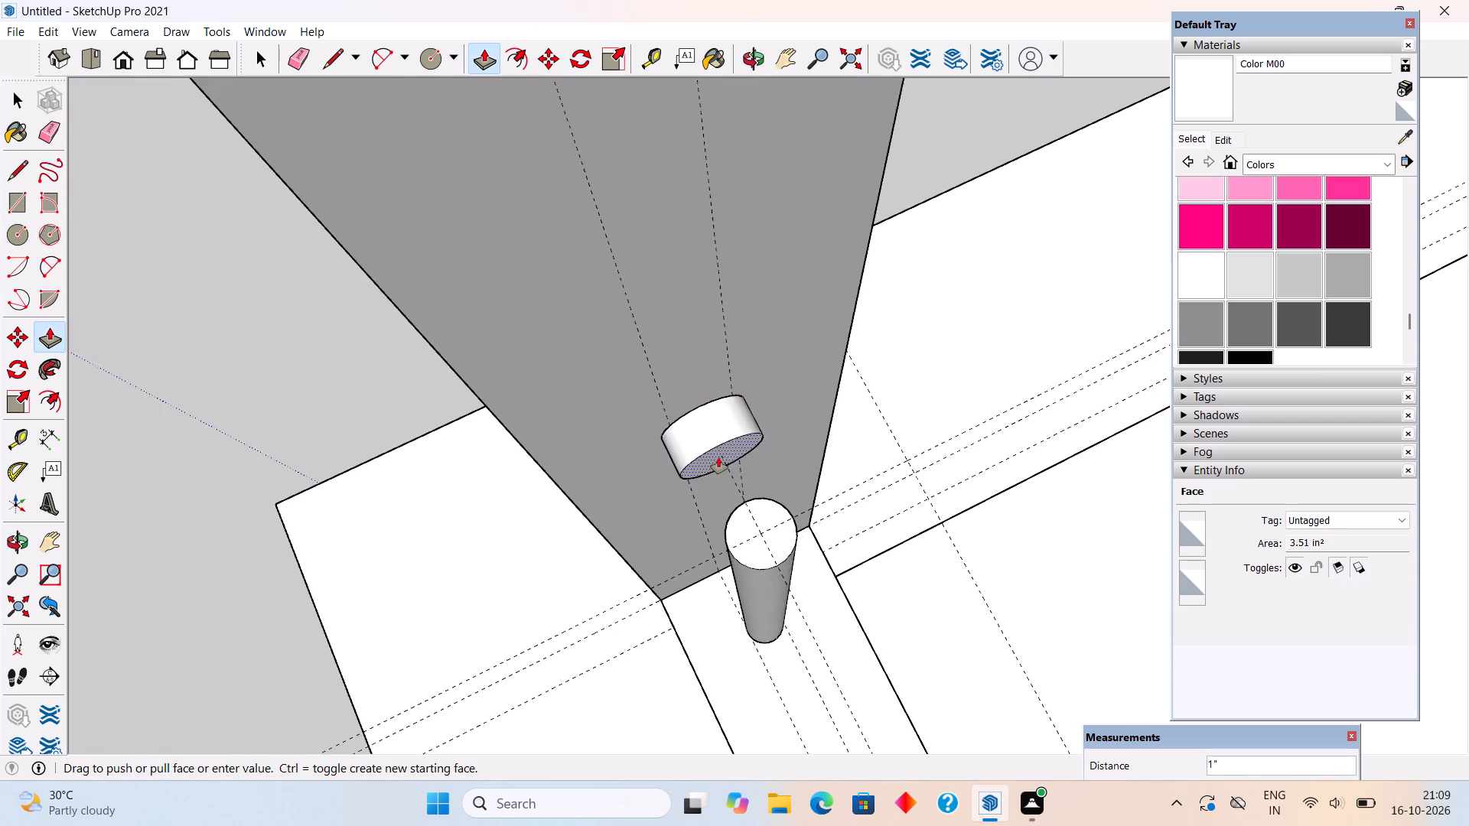
pyautogui.scroll(-16, 718, 457)
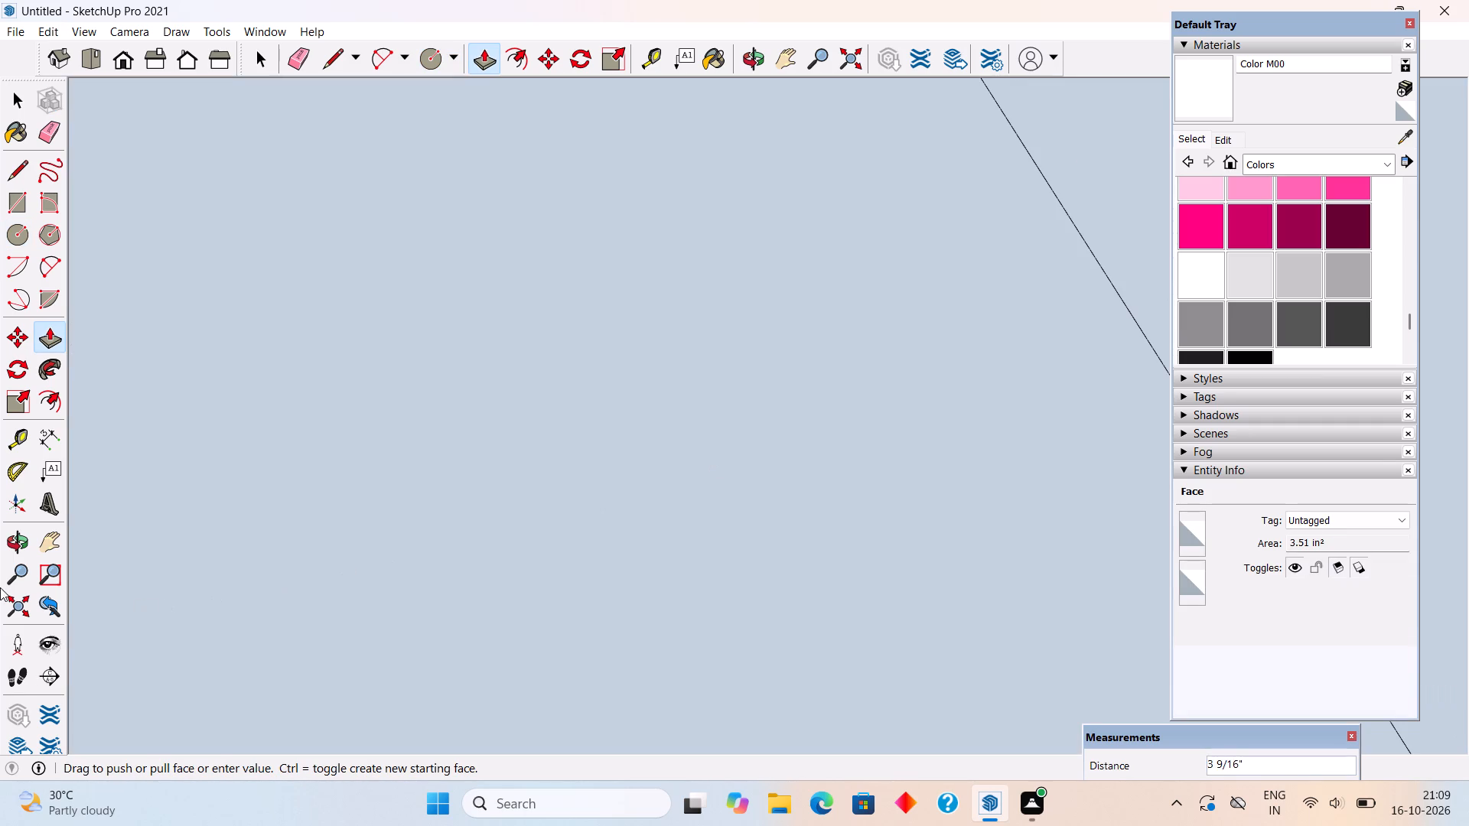
pyautogui.click(28, 602)
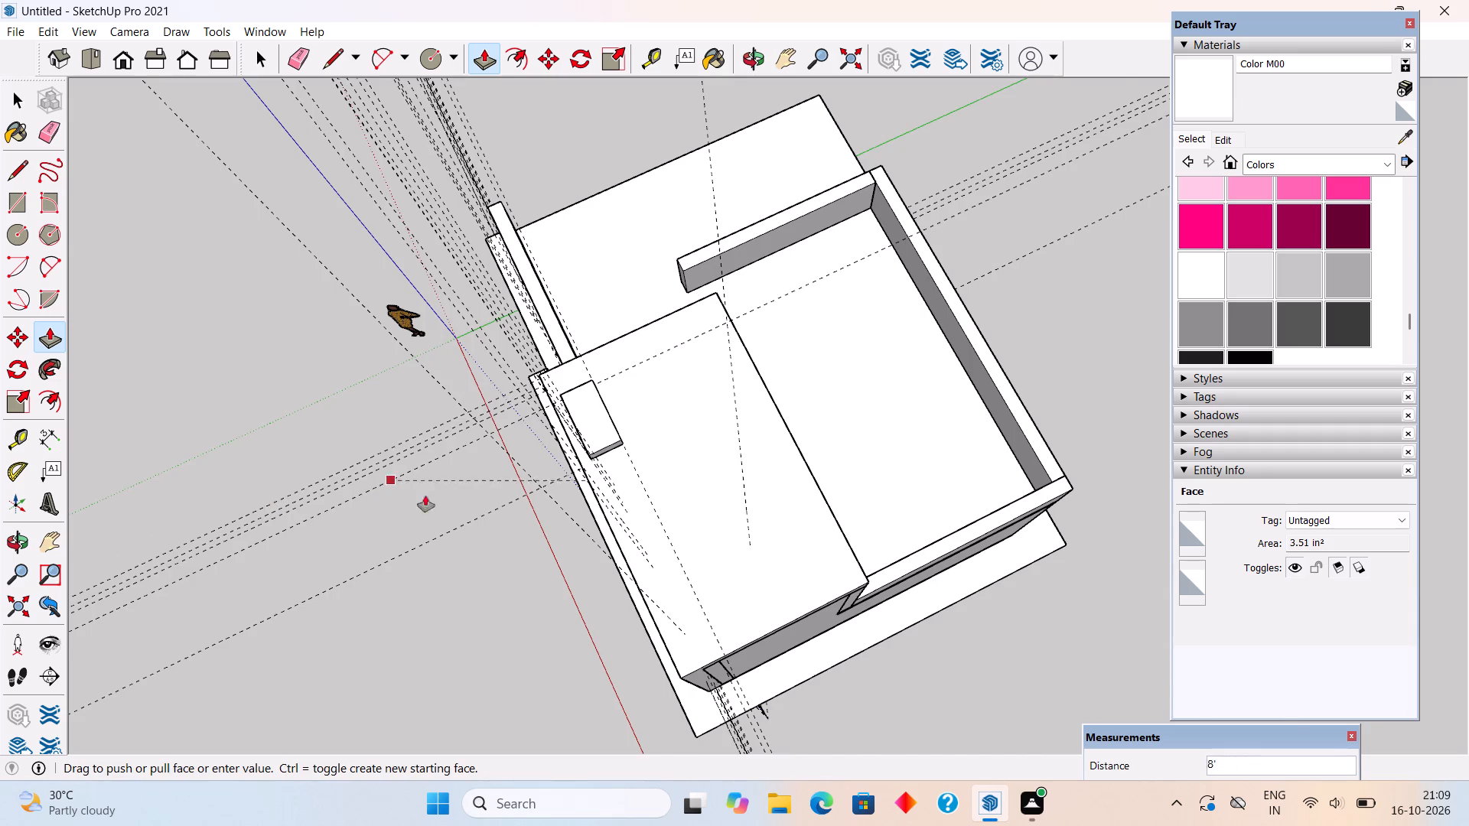
pyautogui.moveTo(573, 506); pyautogui.dragTo(1031, 261, button='middle')
pyautogui.scroll(8, 658, 626)
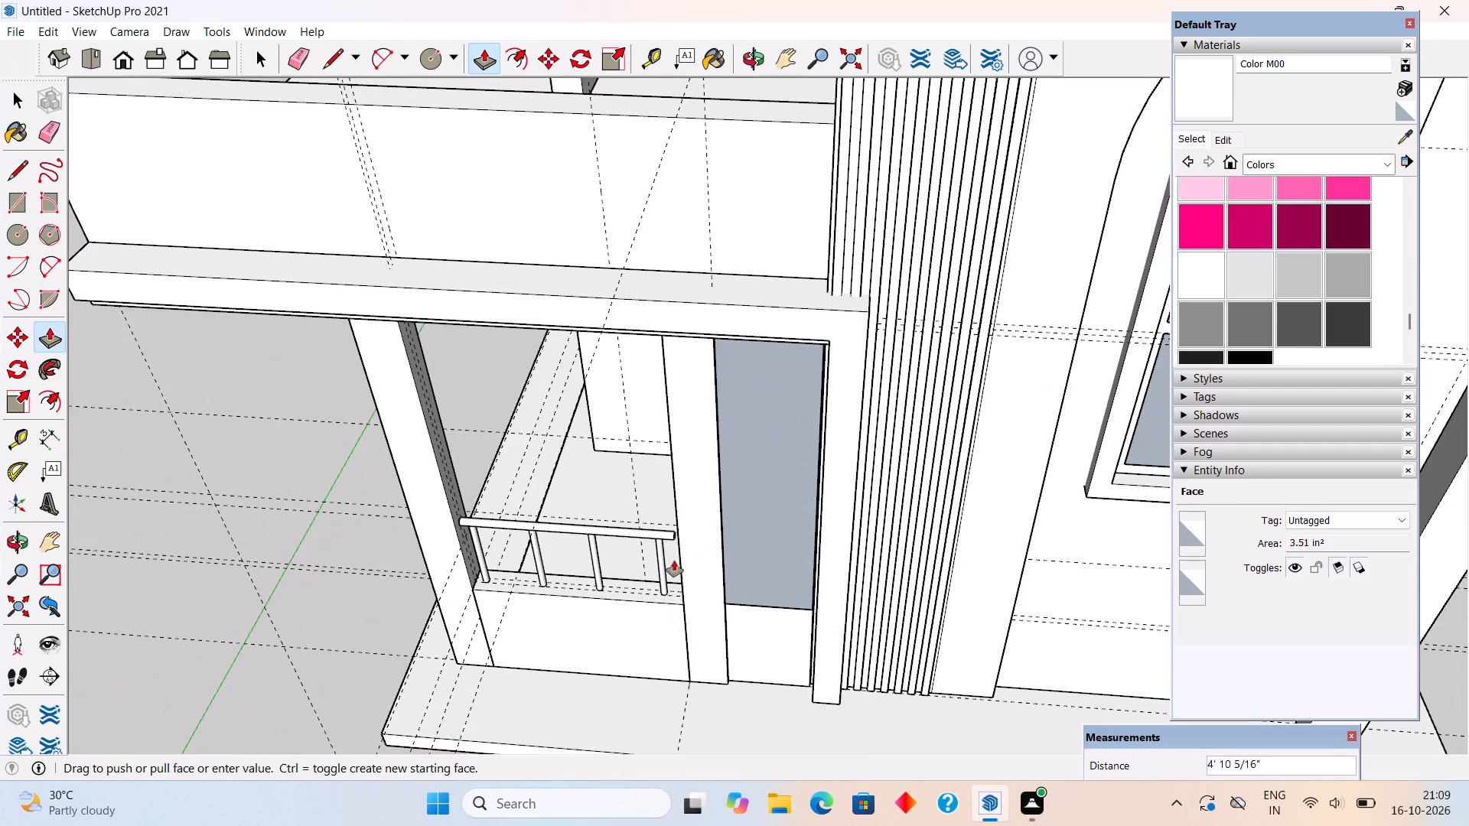
pyautogui.click(676, 551)
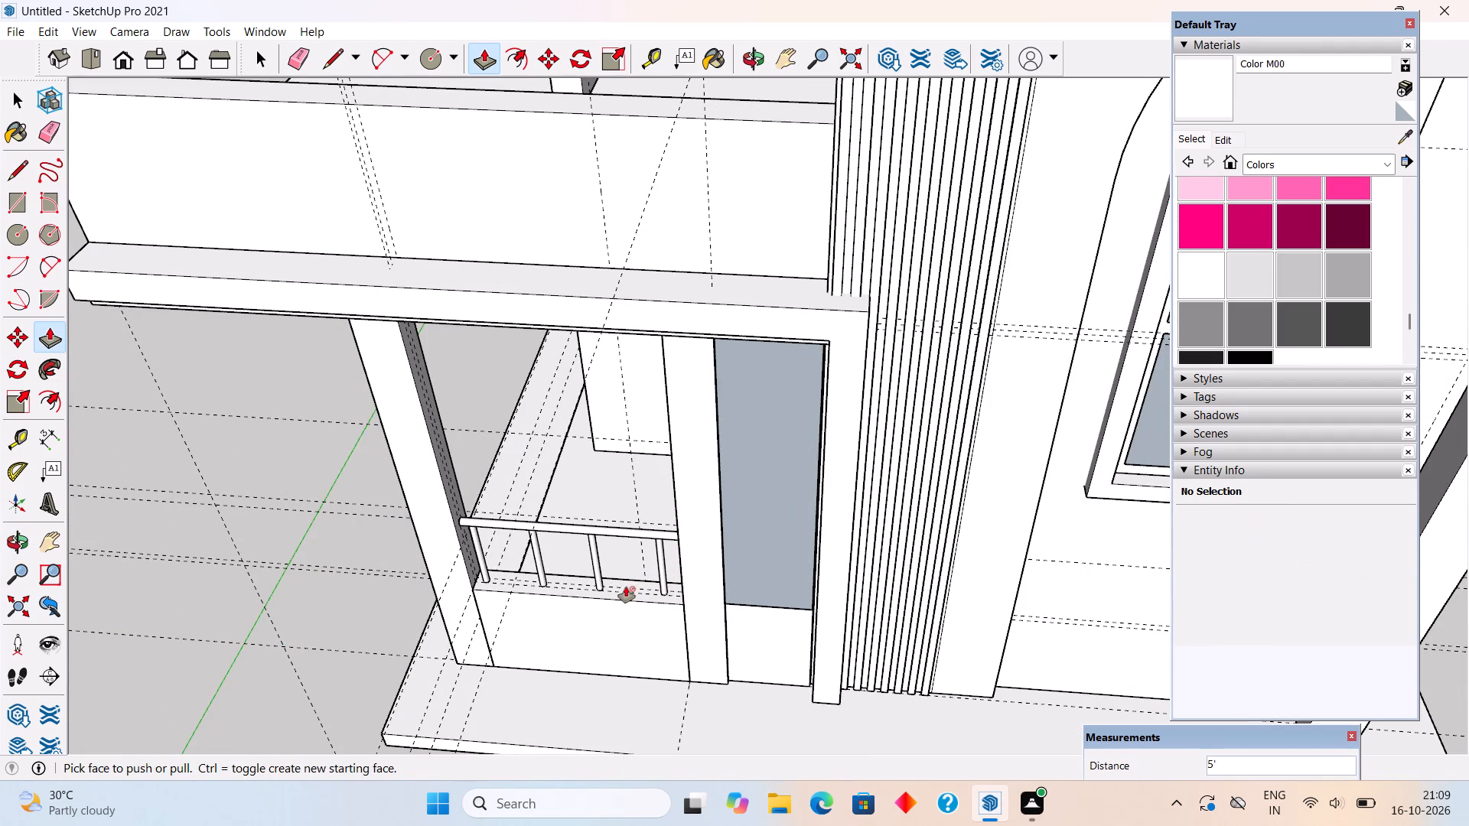
# Make a group of the whole round handrail, leaving the posts out of it.
pyautogui.press('space')
pyautogui.click(462, 370)
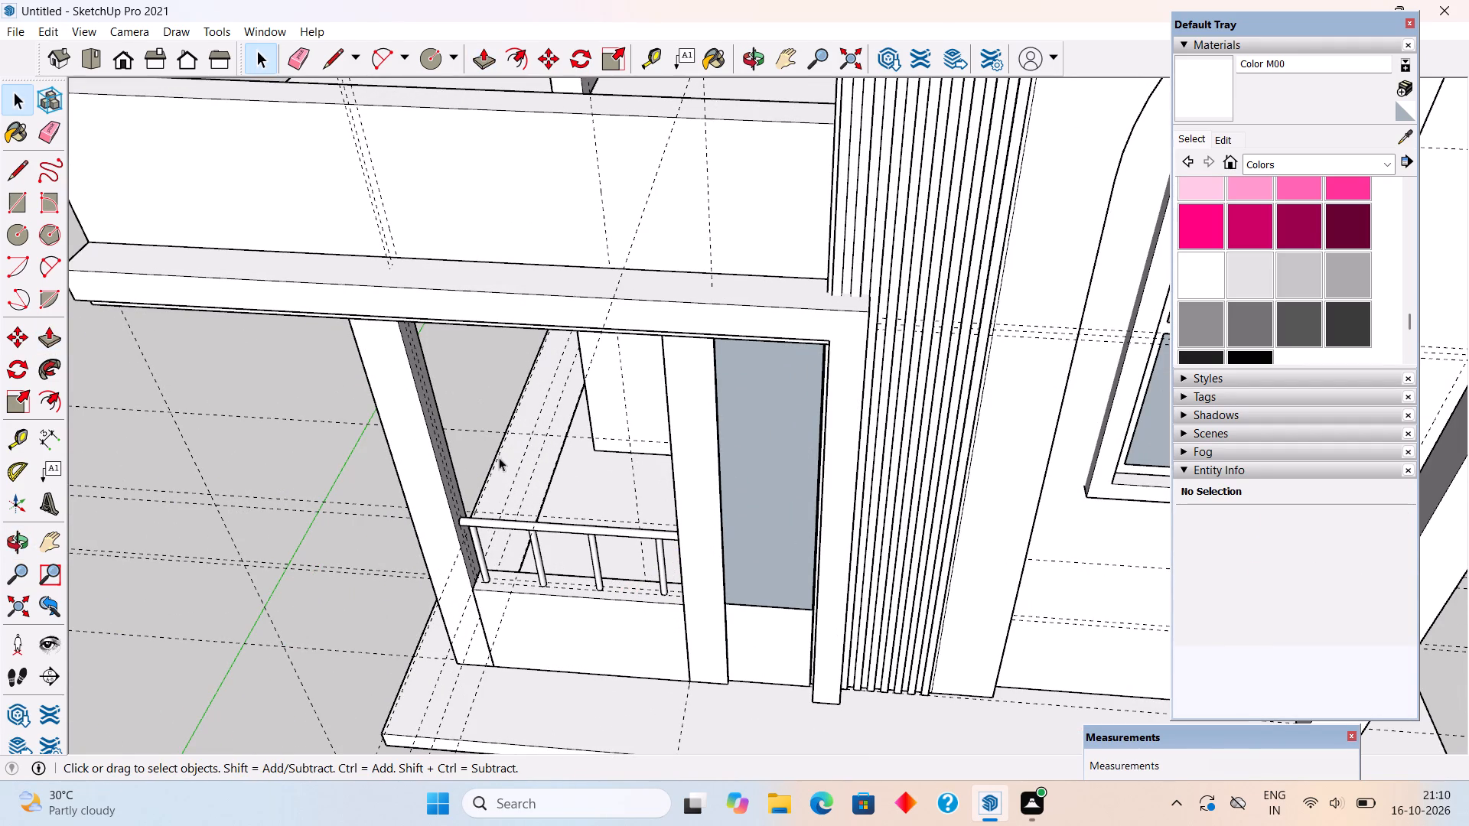
pyautogui.moveTo(510, 538); pyautogui.dragTo(510, 445, button='middle')
pyautogui.scroll(5, 530, 558)
pyautogui.tripleClick(531, 557)
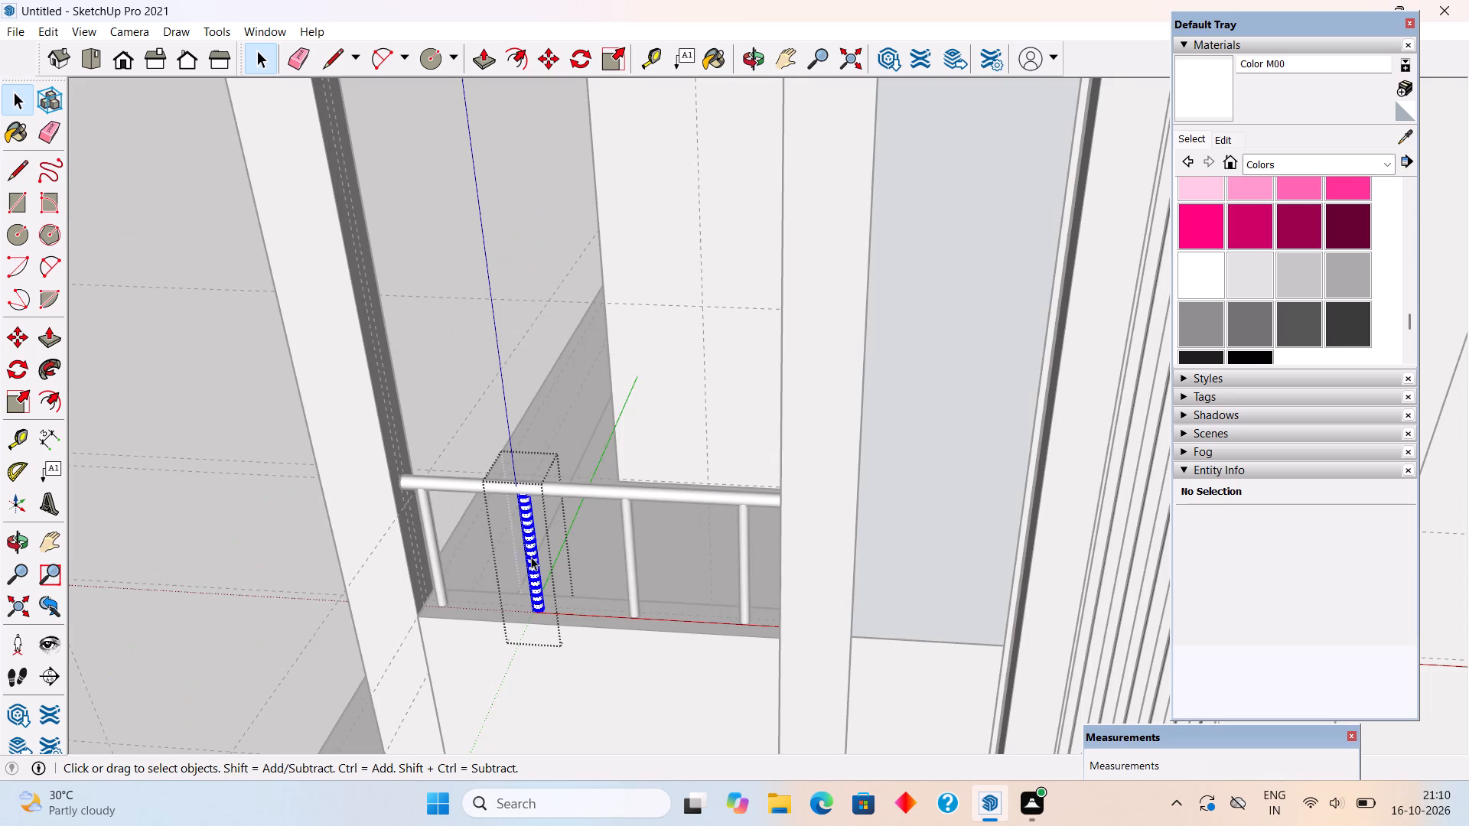
pyautogui.click(461, 292)
pyautogui.tripleClick(434, 486)
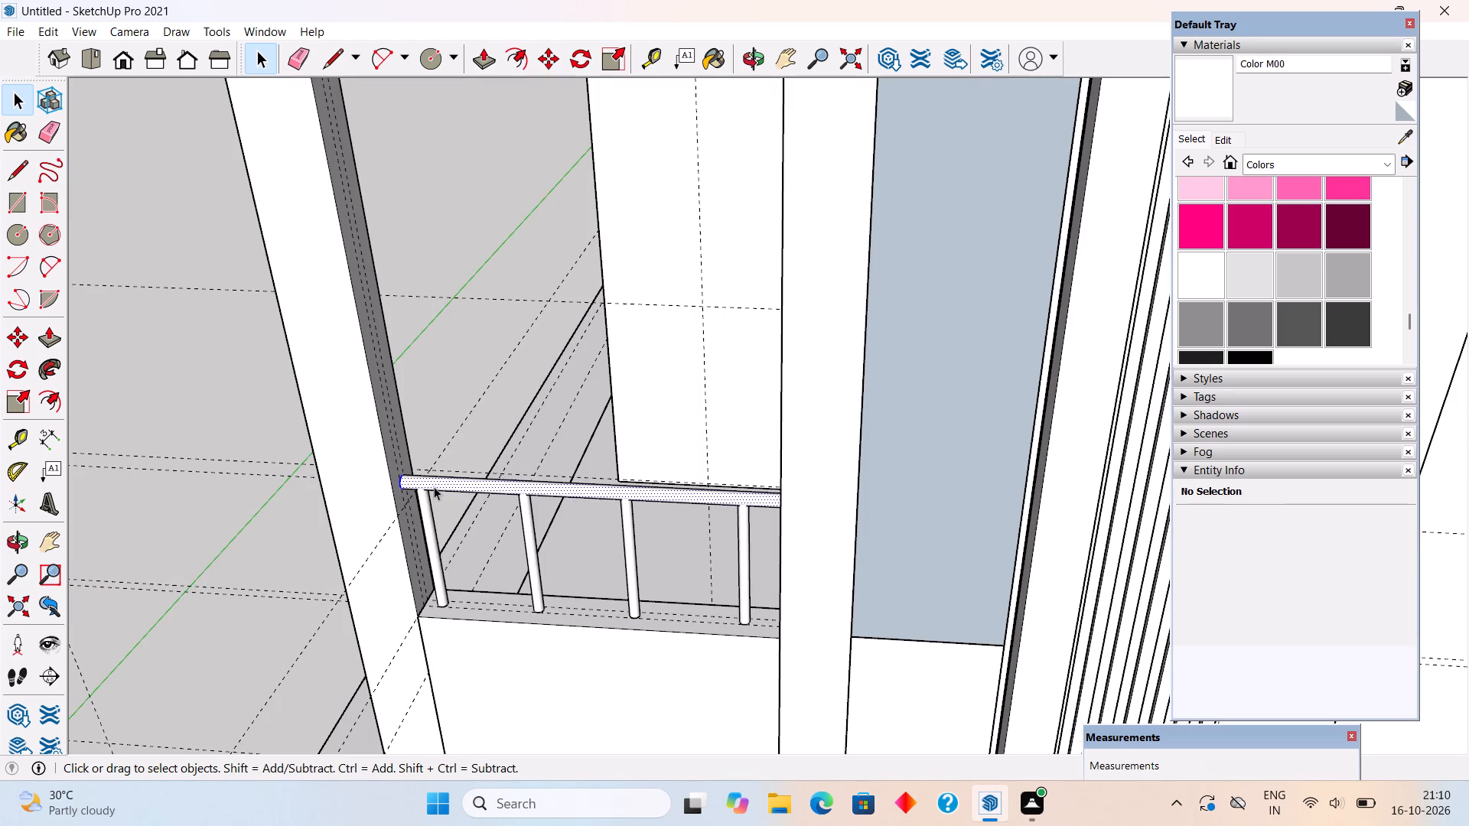
pyautogui.rightClick(434, 486)
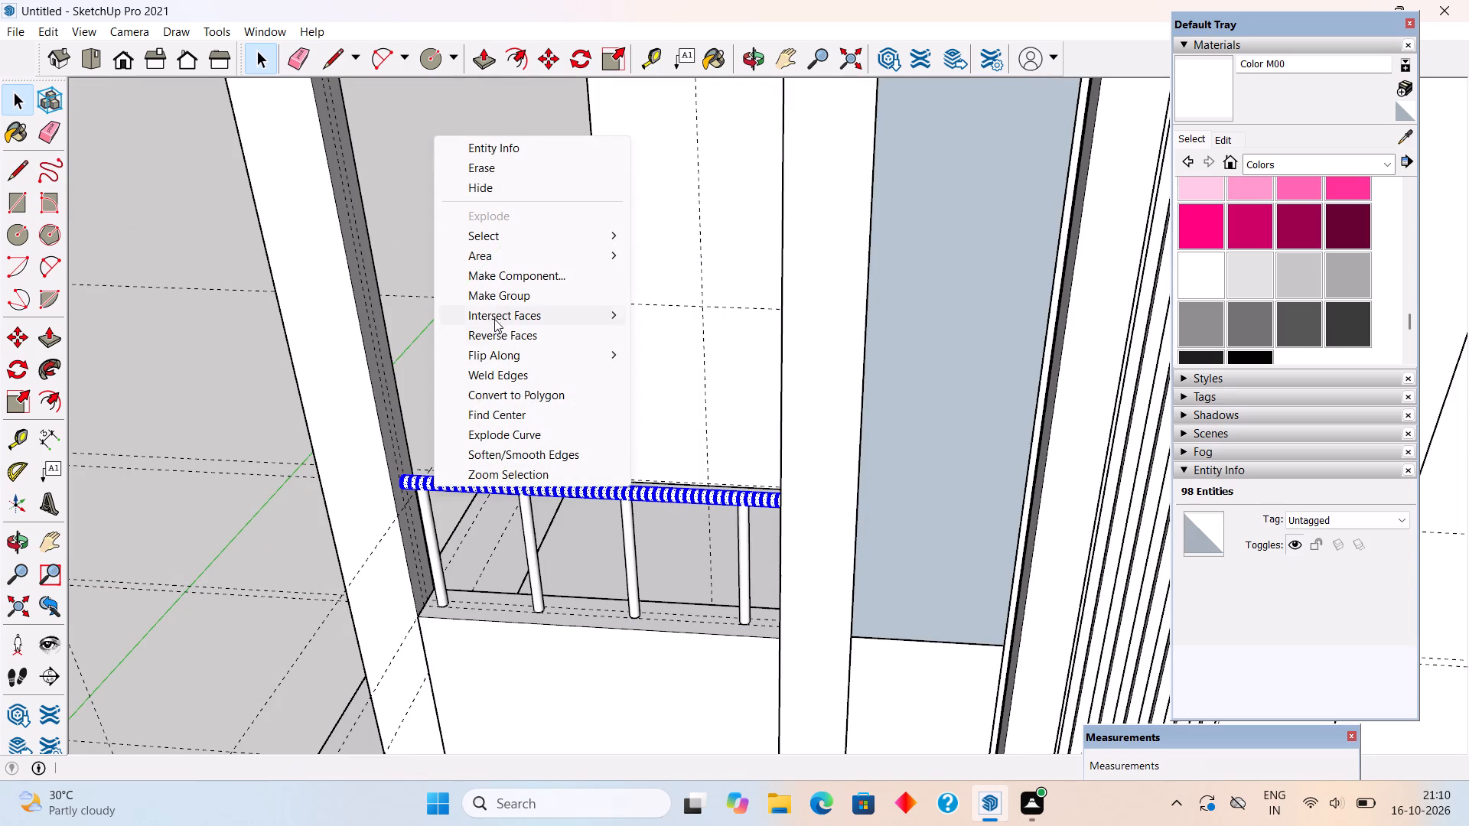
pyautogui.click(495, 298)
pyautogui.scroll(5, 463, 584)
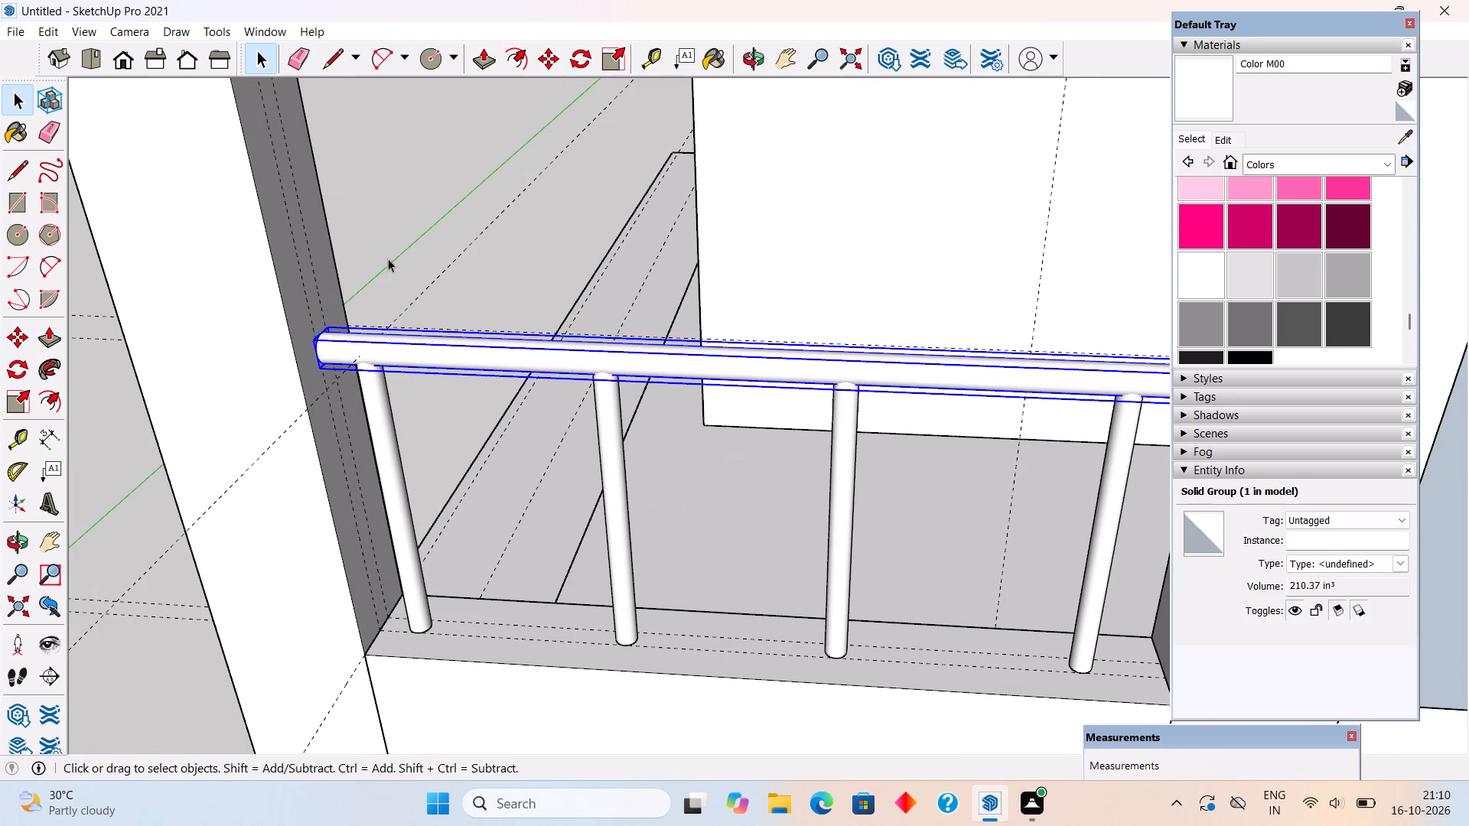
pyautogui.click(321, 123)
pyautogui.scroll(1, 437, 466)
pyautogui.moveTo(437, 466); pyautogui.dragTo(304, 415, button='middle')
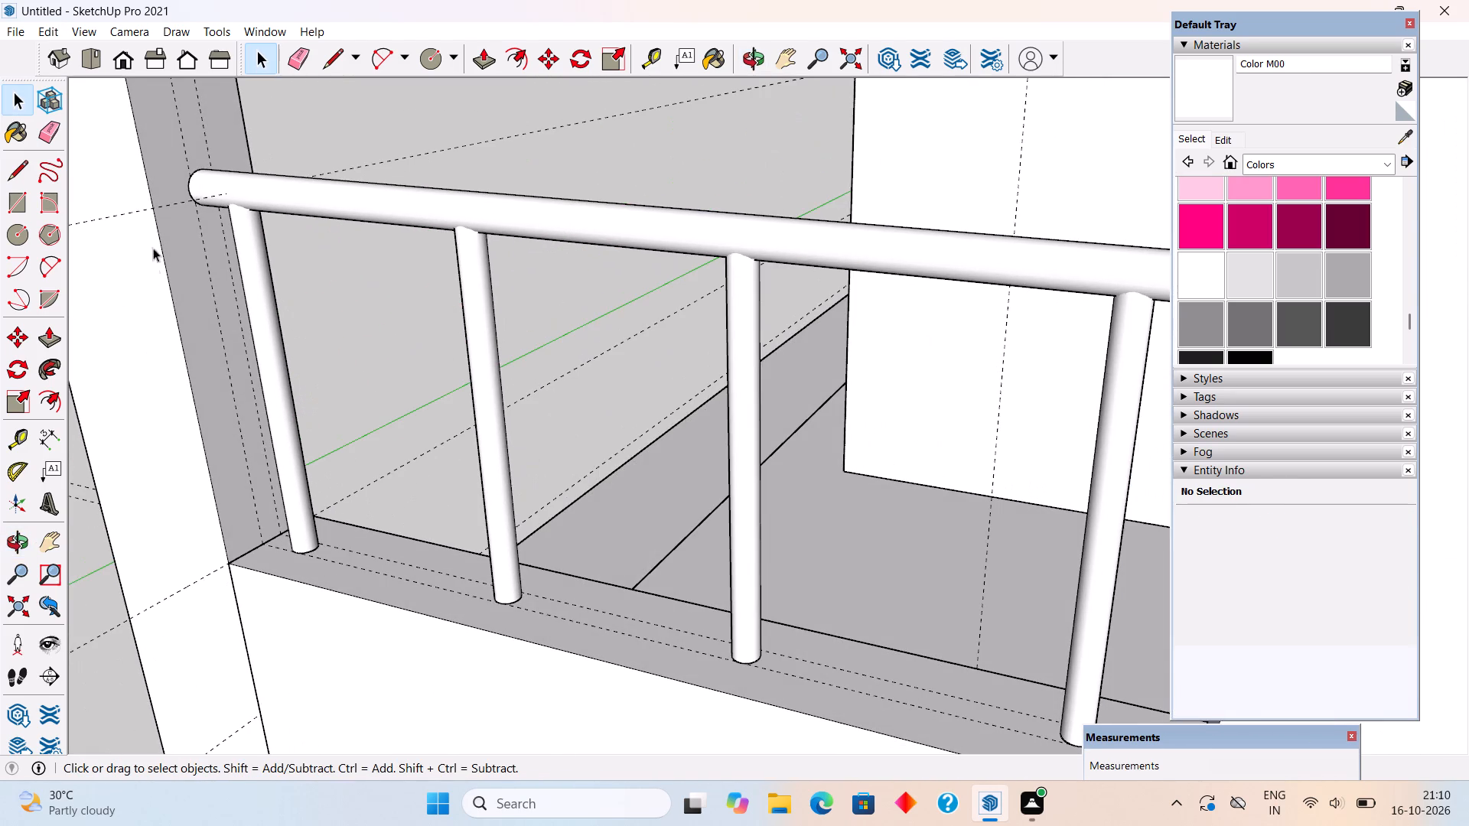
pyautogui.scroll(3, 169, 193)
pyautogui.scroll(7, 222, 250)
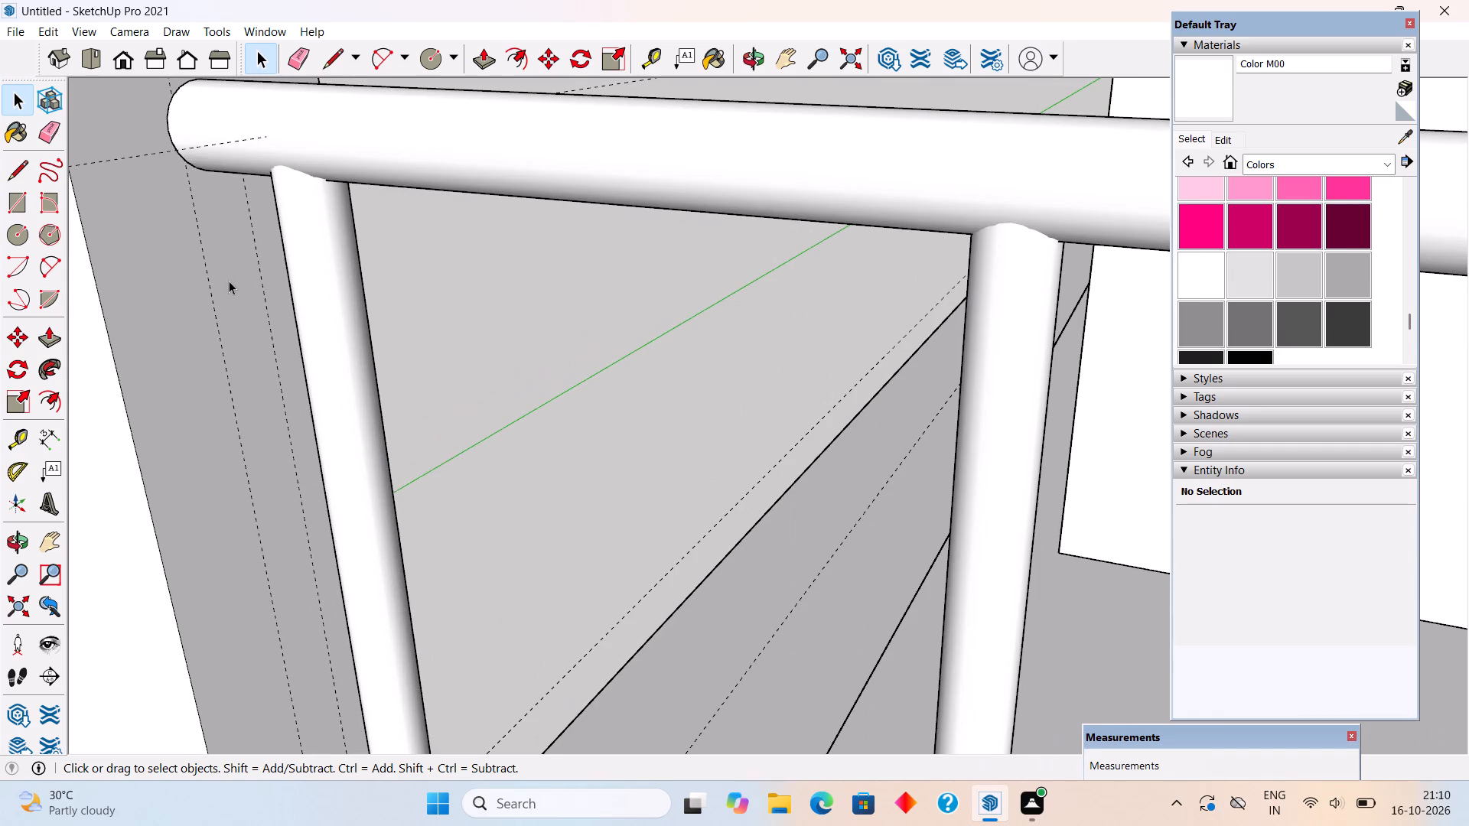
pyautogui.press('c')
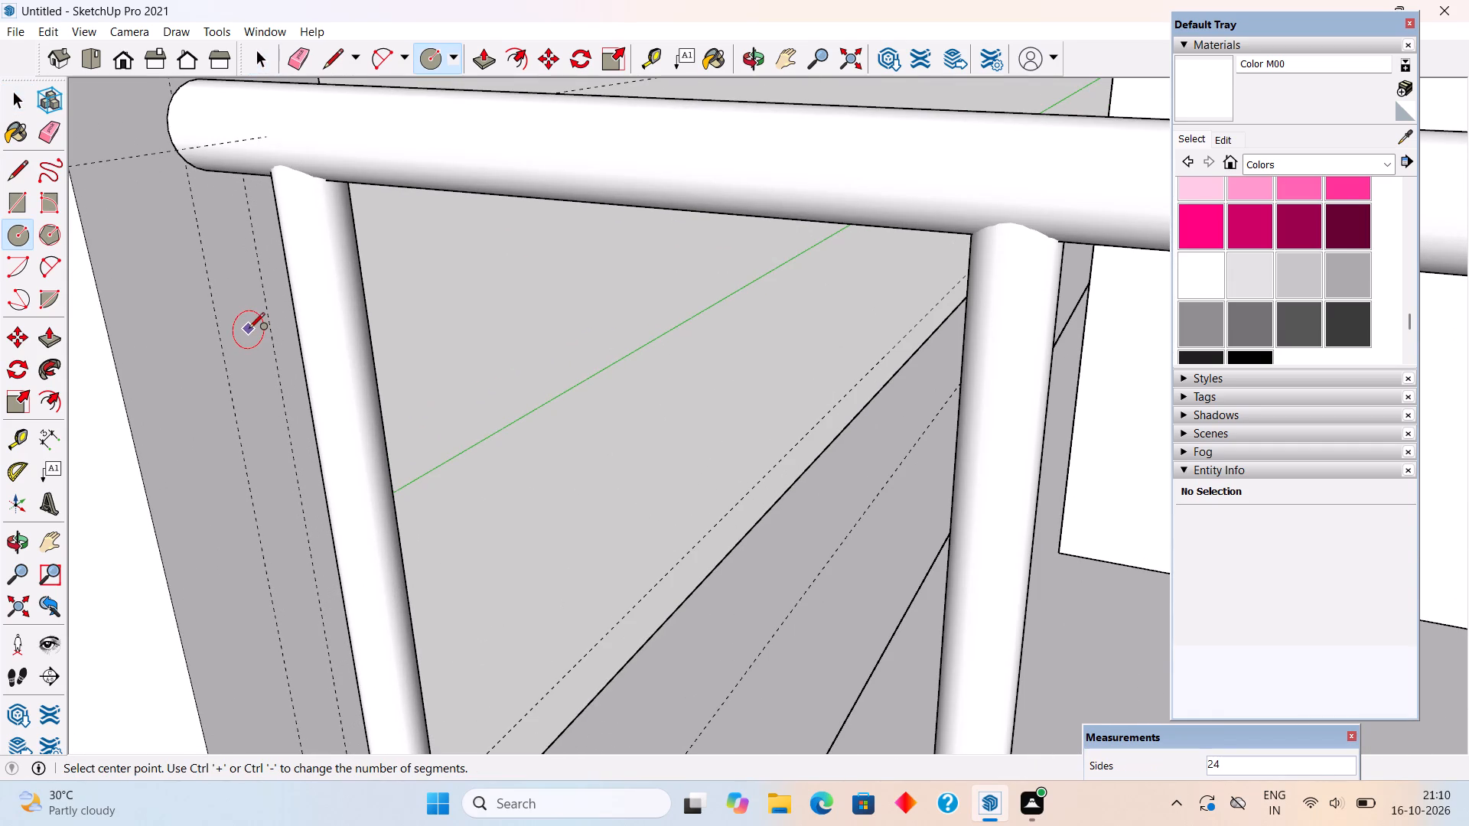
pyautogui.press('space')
# Place a horizontal guide 4" below the handrail-height guide that extends beyond the outer column.
pyautogui.scroll(-8, 249, 330)
pyautogui.moveTo(249, 354); pyautogui.dragTo(653, 427, button='middle')
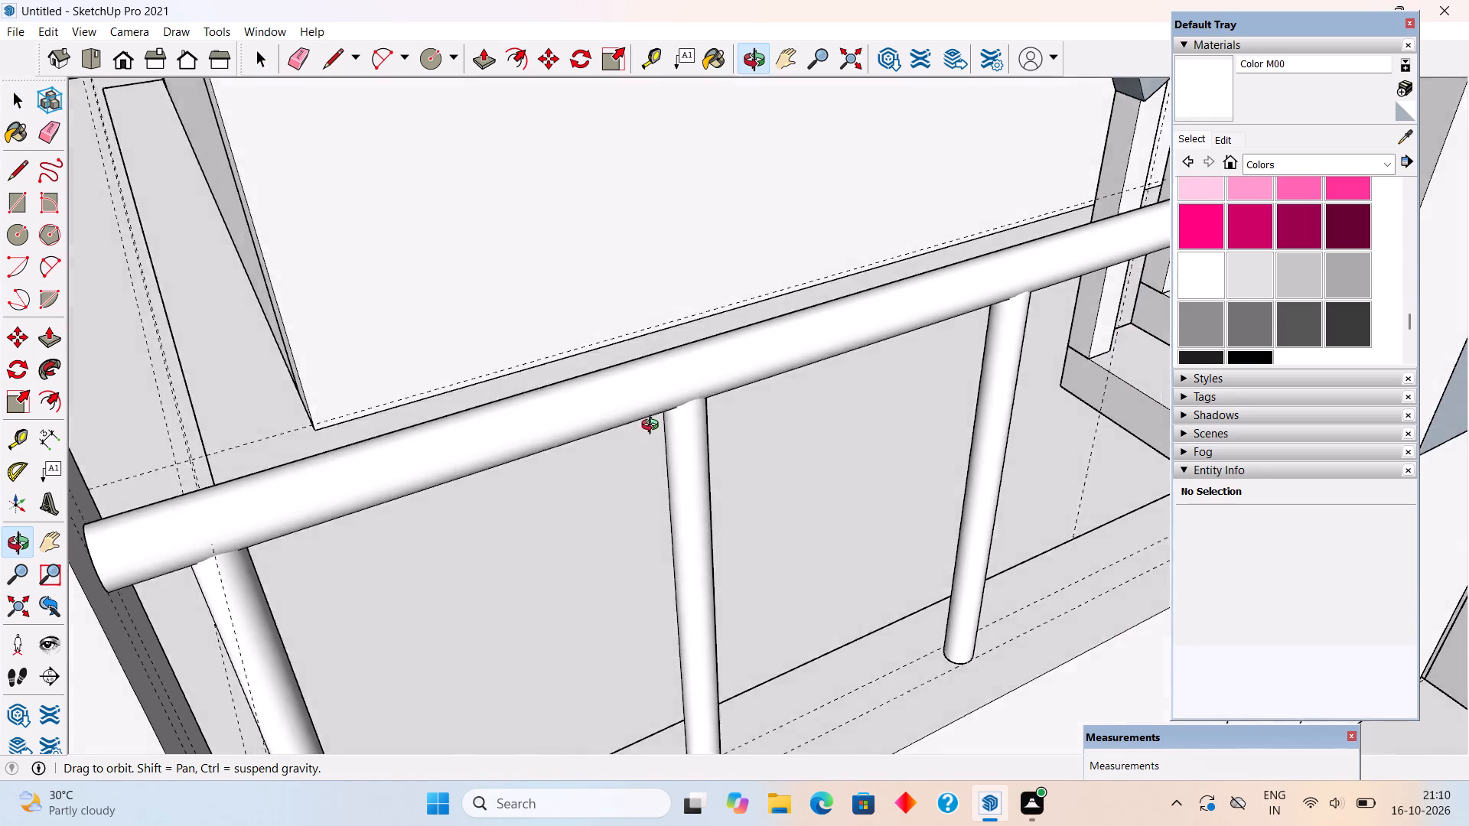
pyautogui.moveTo(653, 427); pyautogui.dragTo(651, 315, button='middle')
pyautogui.scroll(-6, 651, 317)
pyautogui.scroll(1, 426, 372)
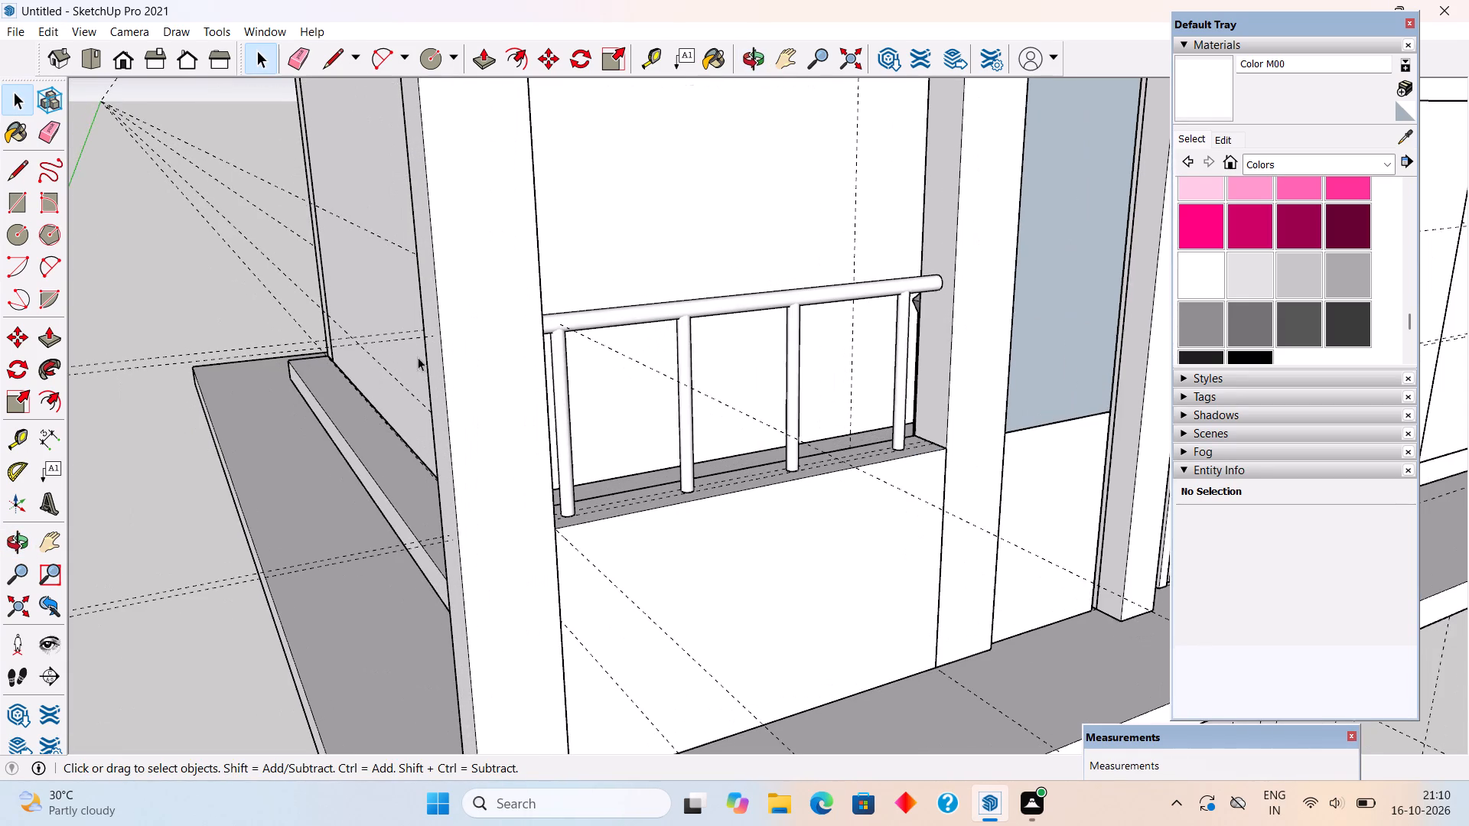
pyautogui.scroll(1, 418, 357)
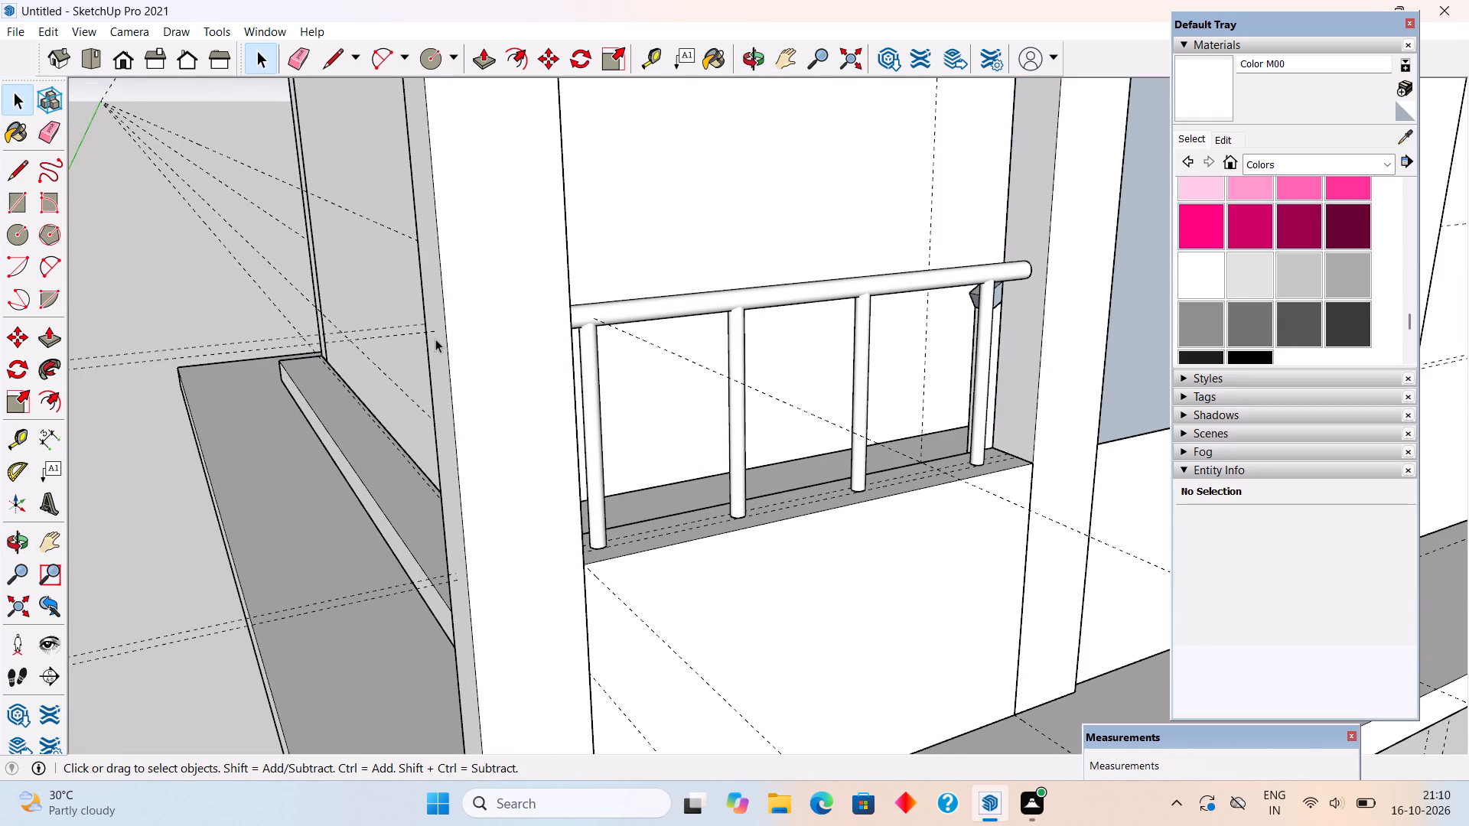
pyautogui.press('t')
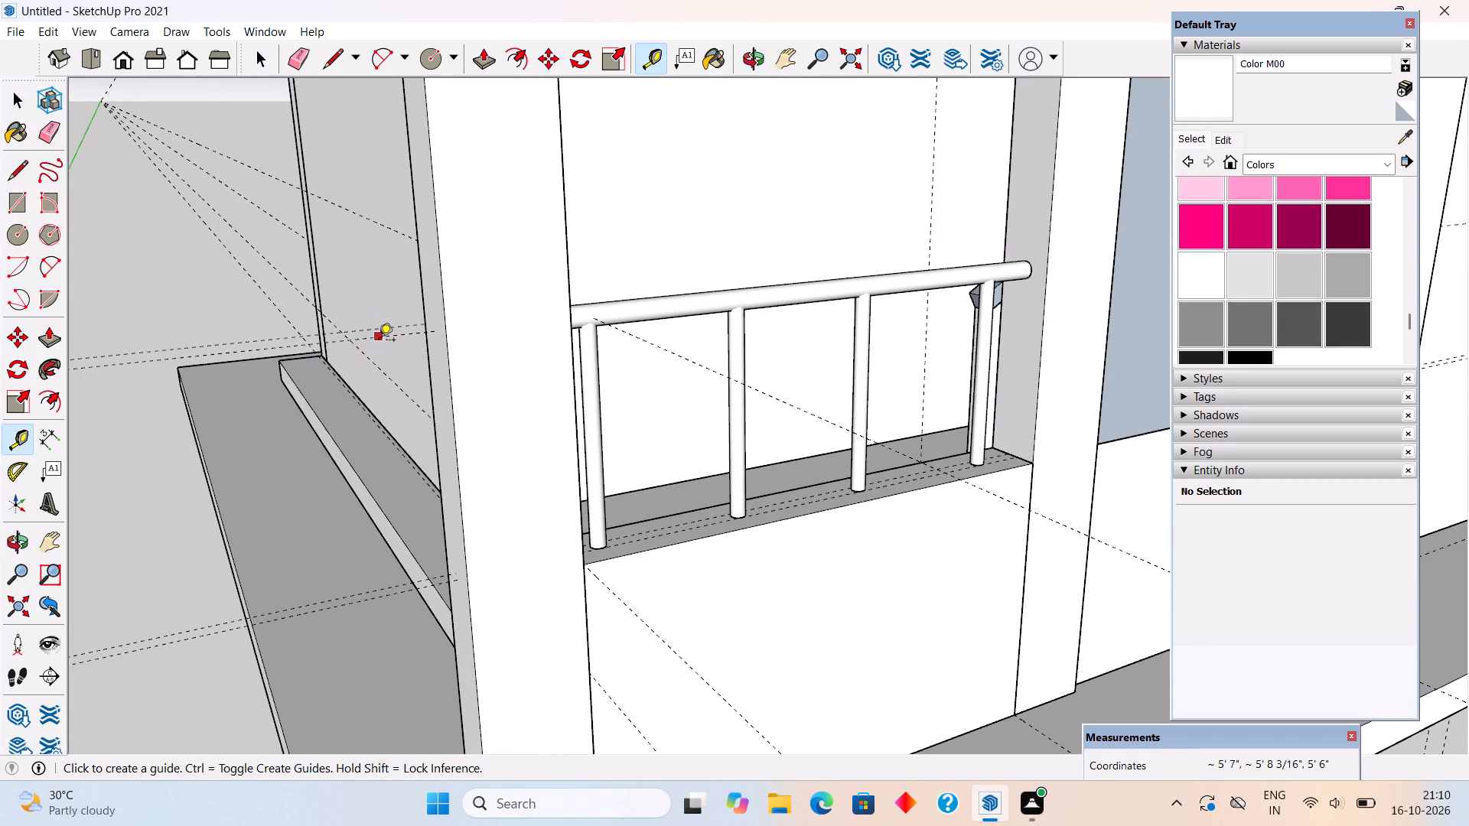
pyautogui.click(379, 341)
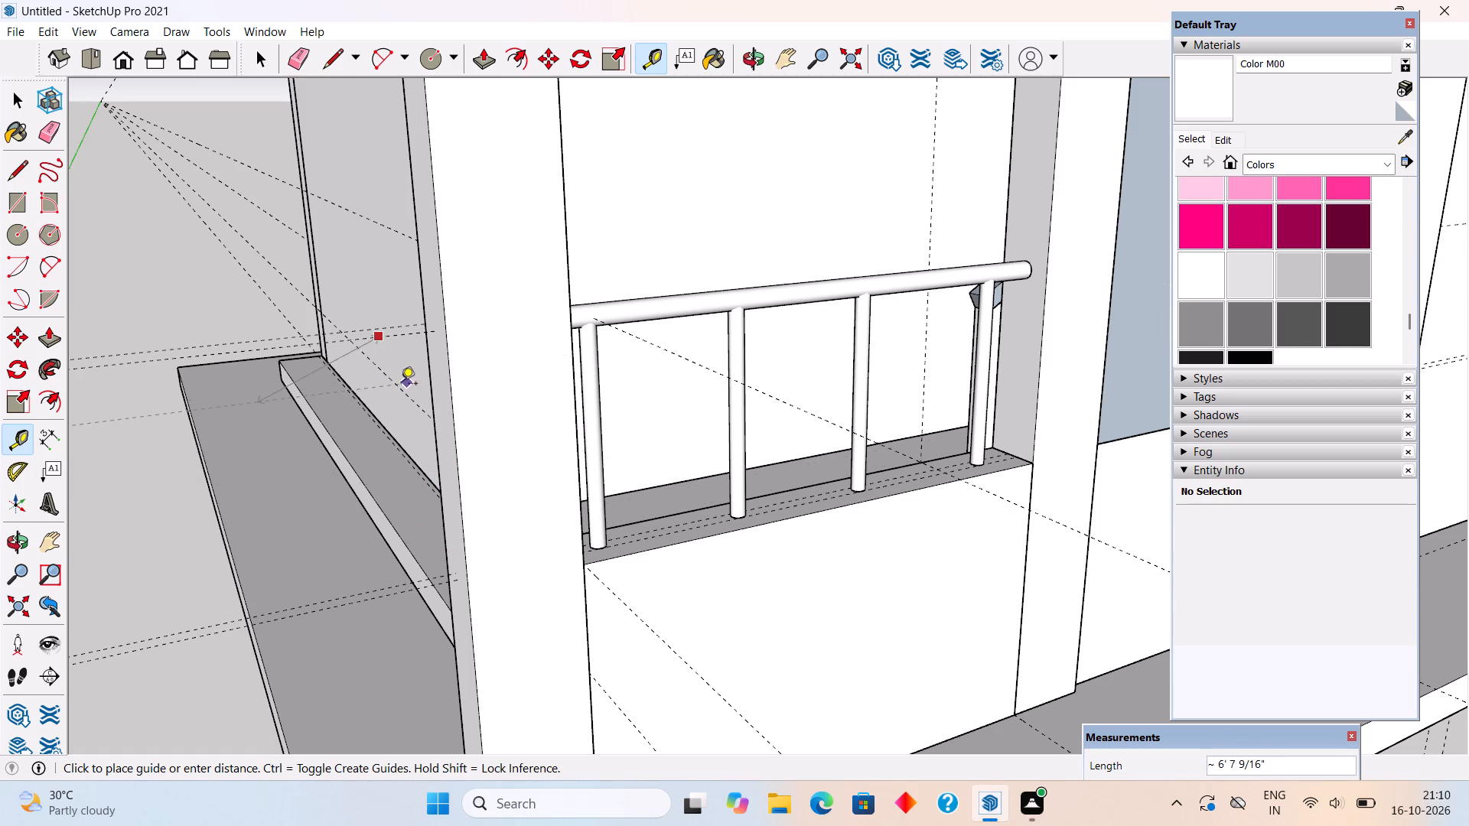
pyautogui.moveTo(401, 385); pyautogui.dragTo(633, 401, button='middle')
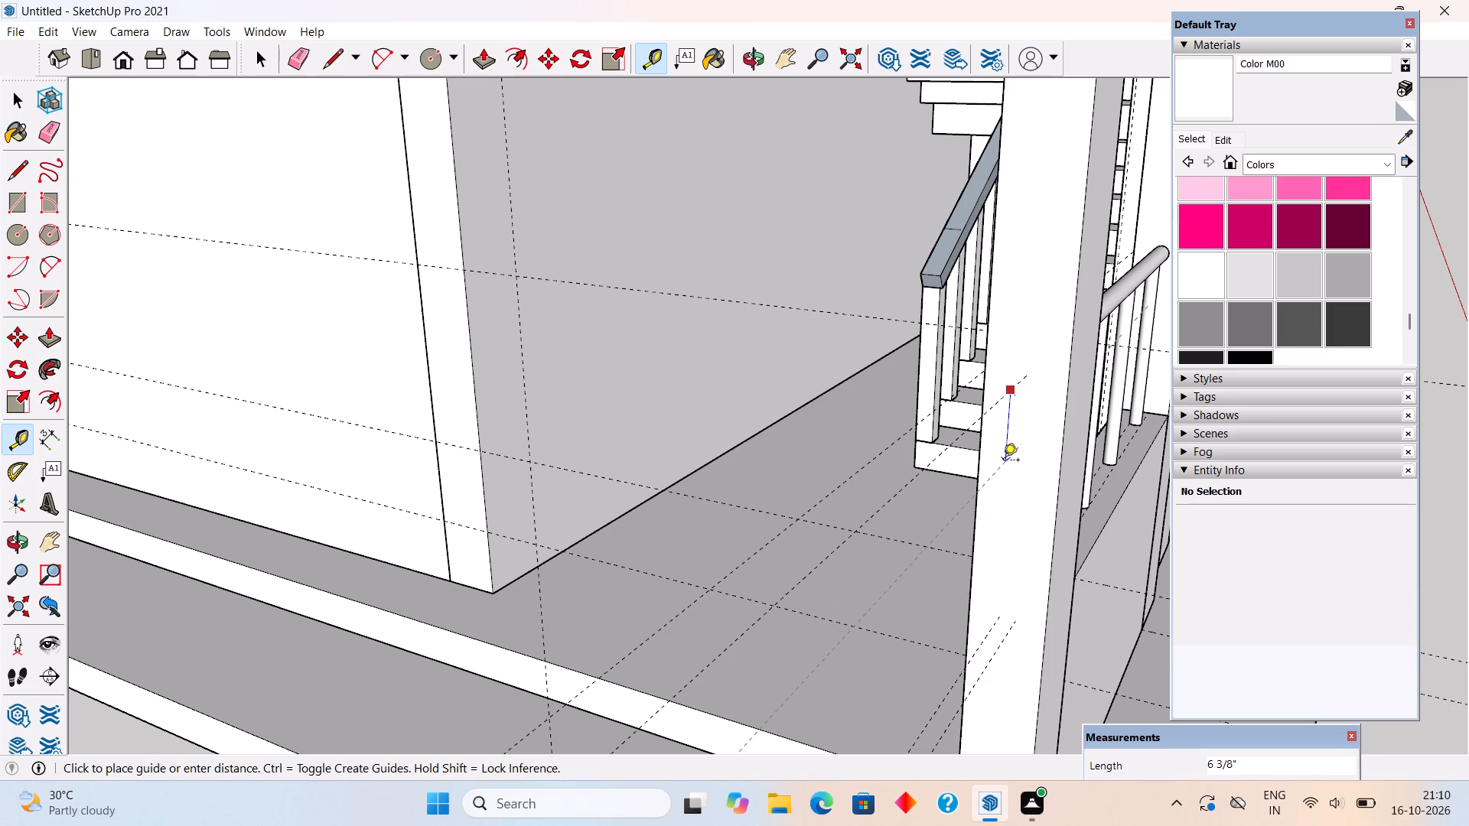
pyautogui.write('4"')
pyautogui.press('Return')
pyautogui.press('space')
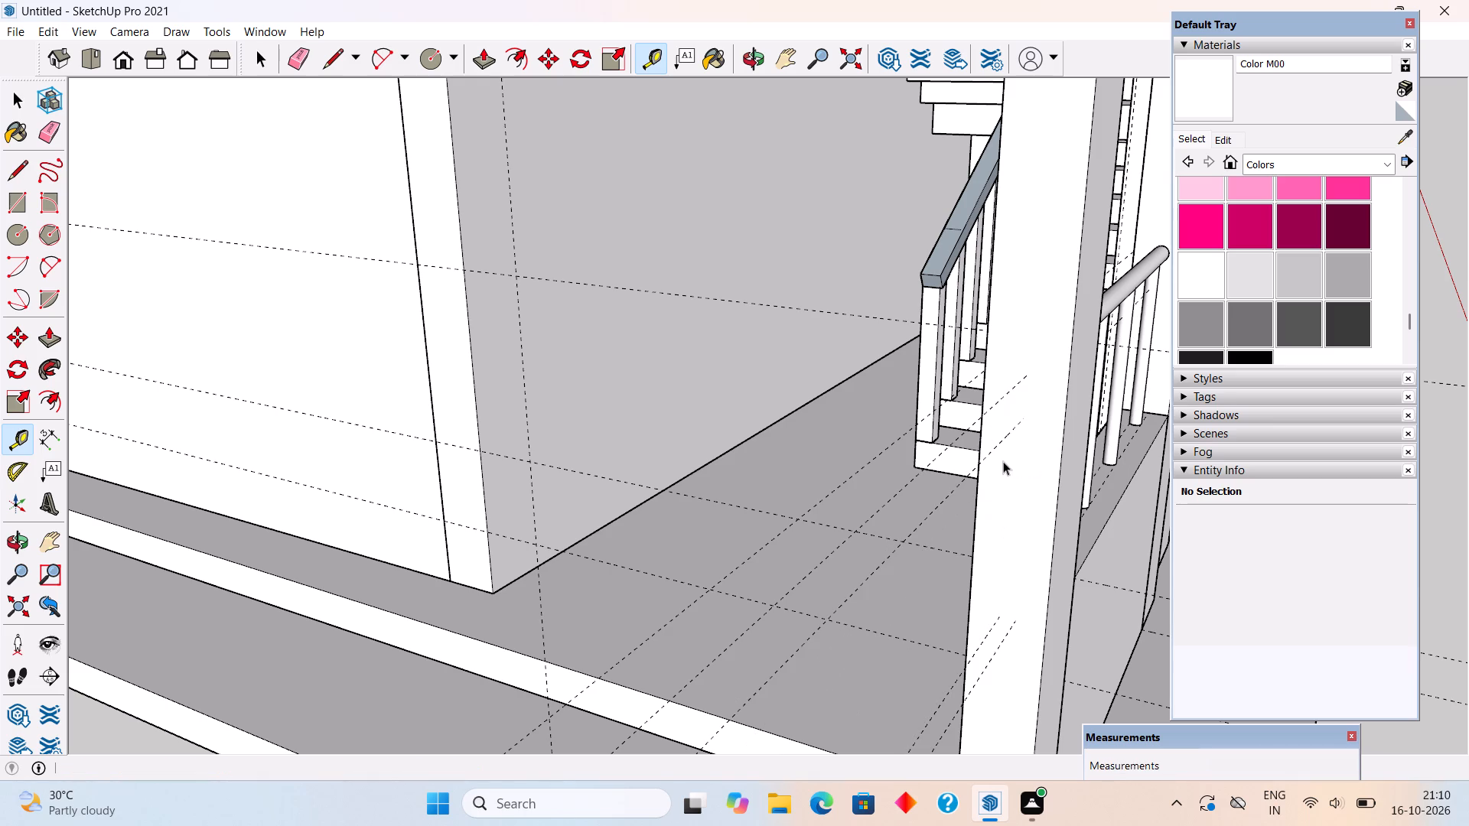
pyautogui.scroll(-7, 998, 461)
pyautogui.moveTo(1070, 398); pyautogui.dragTo(429, 396, button='middle')
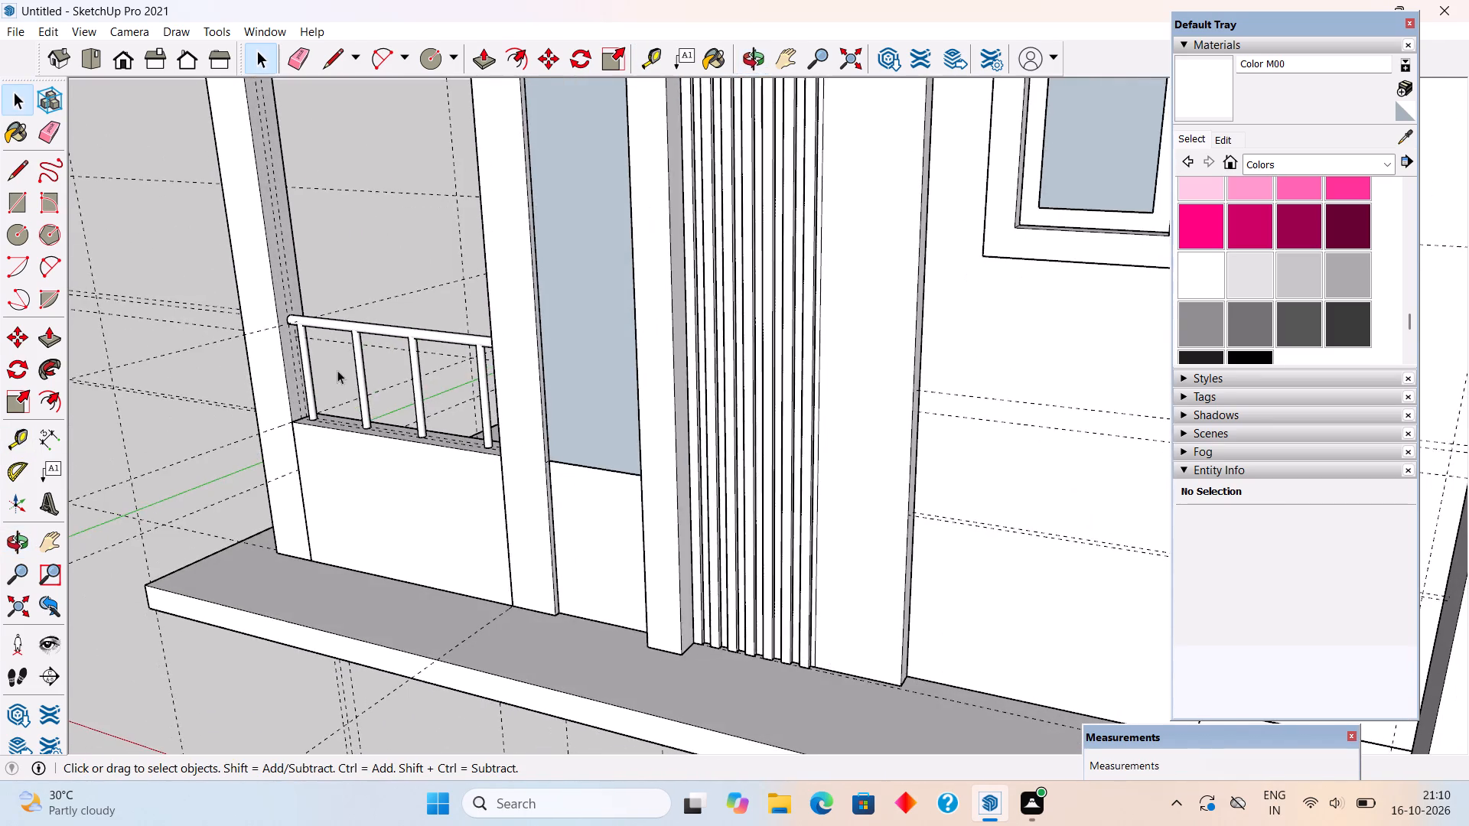
# Draw a circle of 9/16" radius on the outer column's inner face, centred on the end of the guide below the handrail.
pyautogui.scroll(15, 309, 340)
pyautogui.scroll(10, 285, 338)
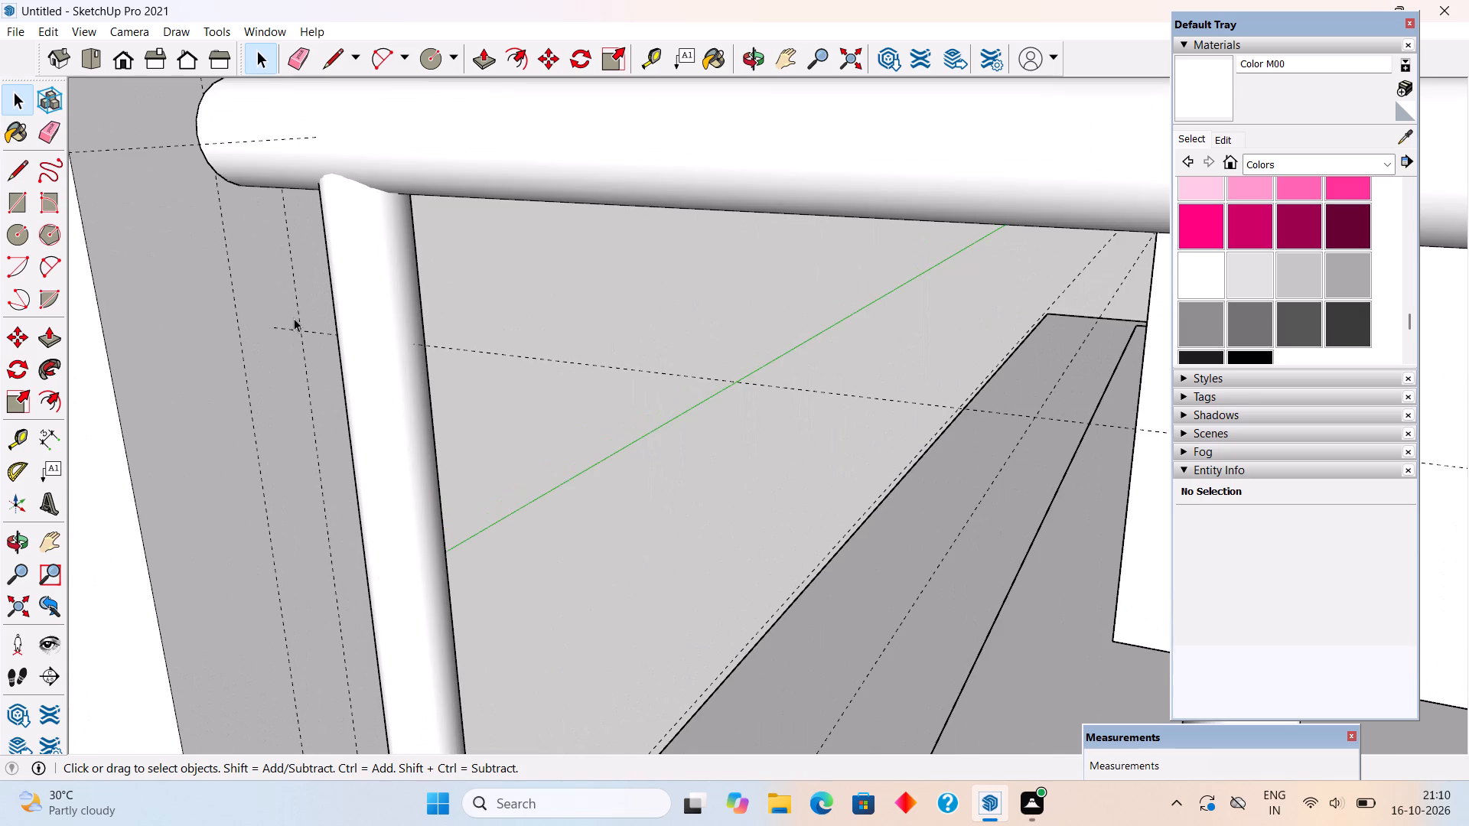
pyautogui.press('c')
pyautogui.click(276, 329)
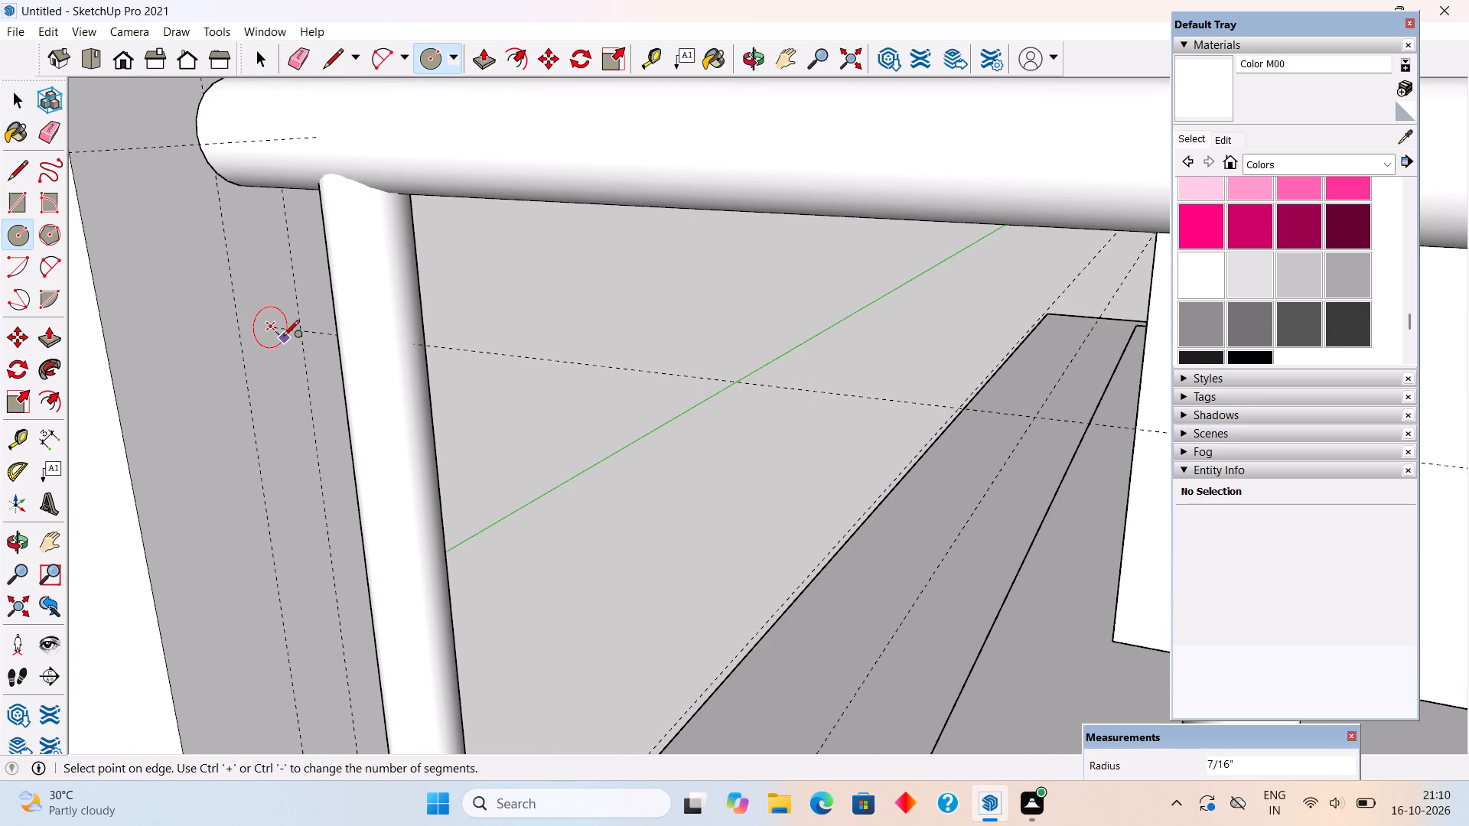
pyautogui.click(285, 344)
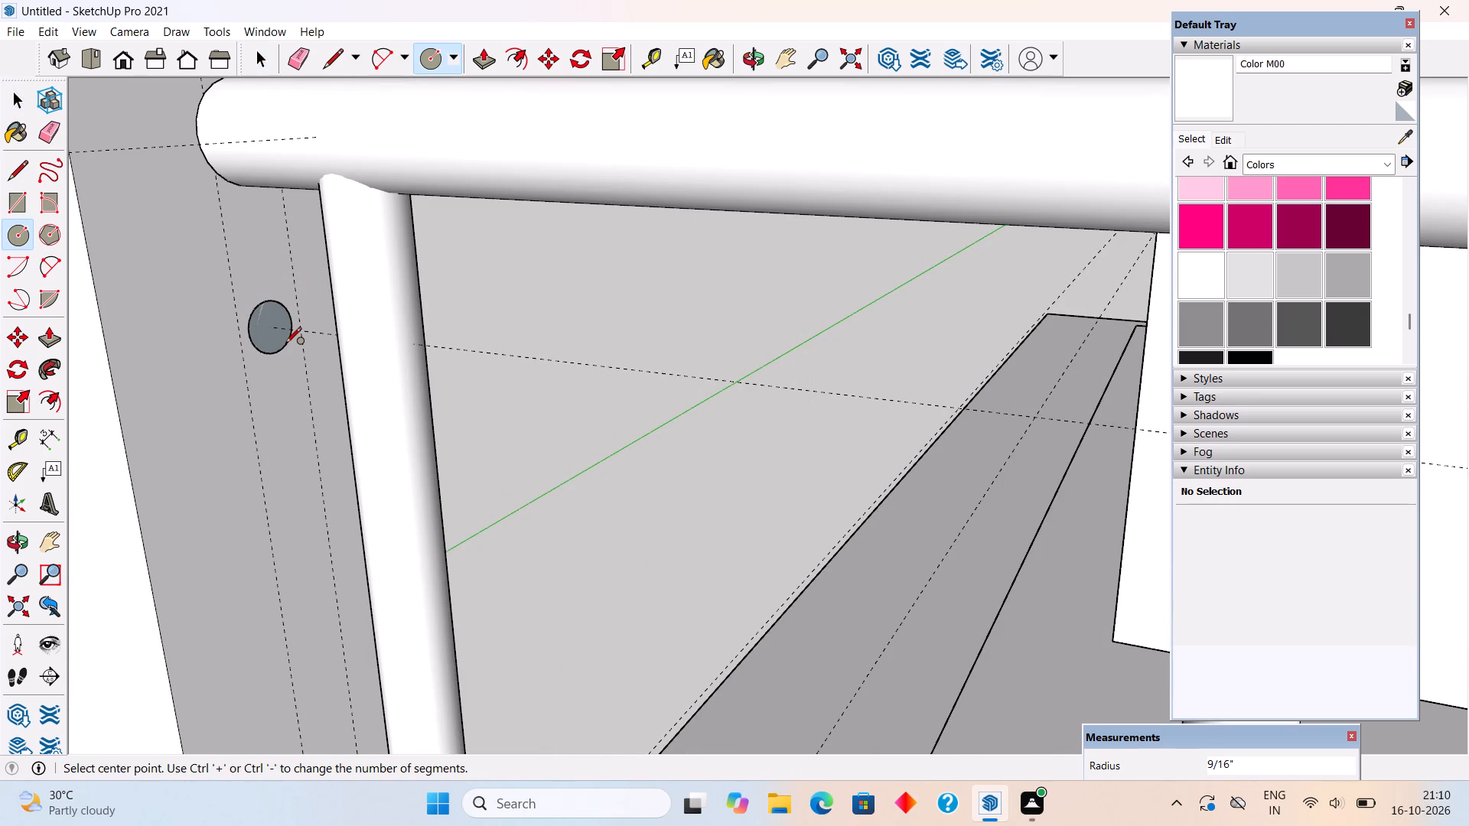
pyautogui.press('space')
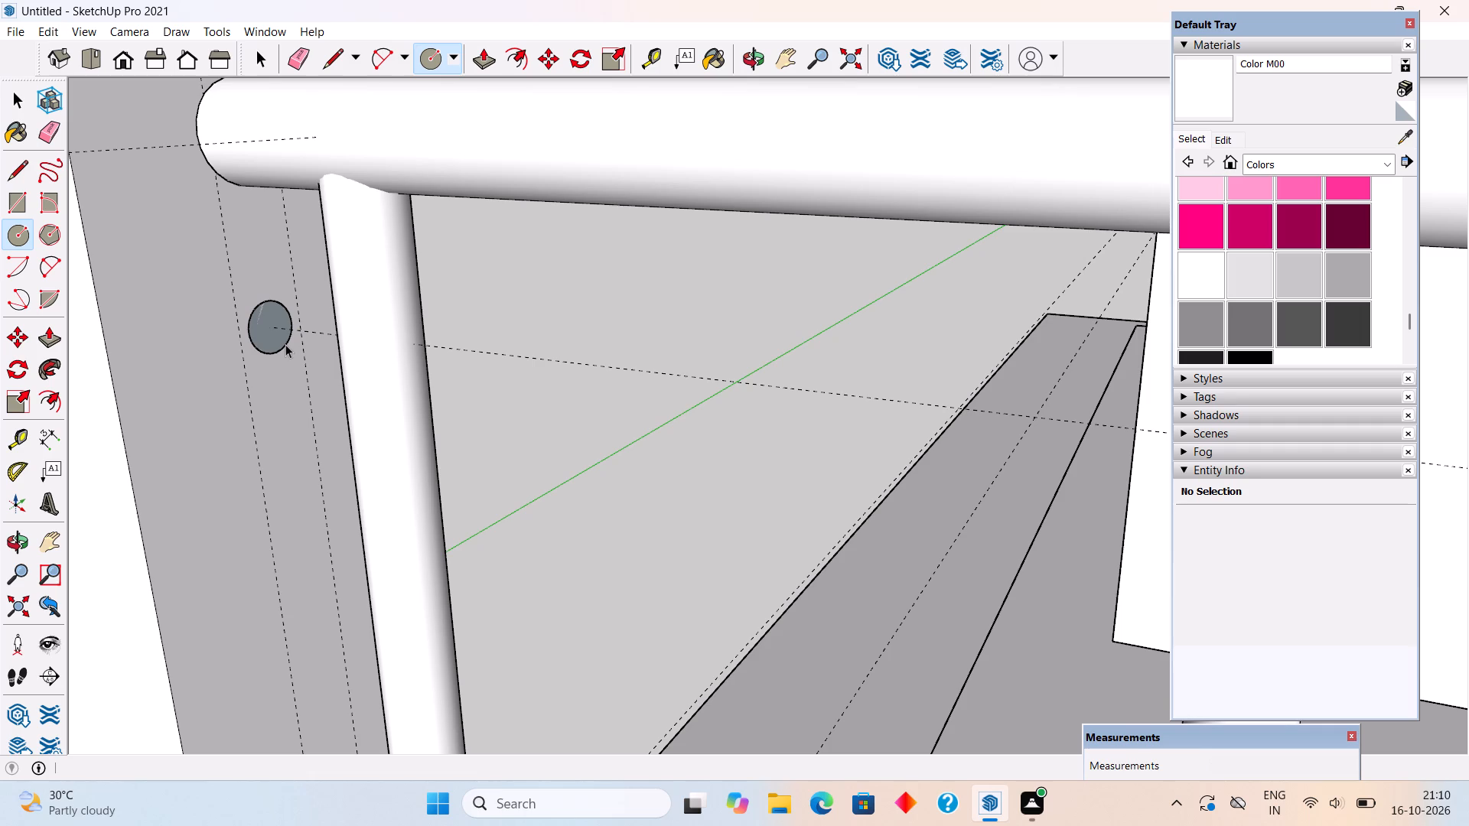
# Push/Pull the small circle across the posts to the opposite column, forming a thin round rail below the handrail.
pyautogui.press('m')
pyautogui.press('p')
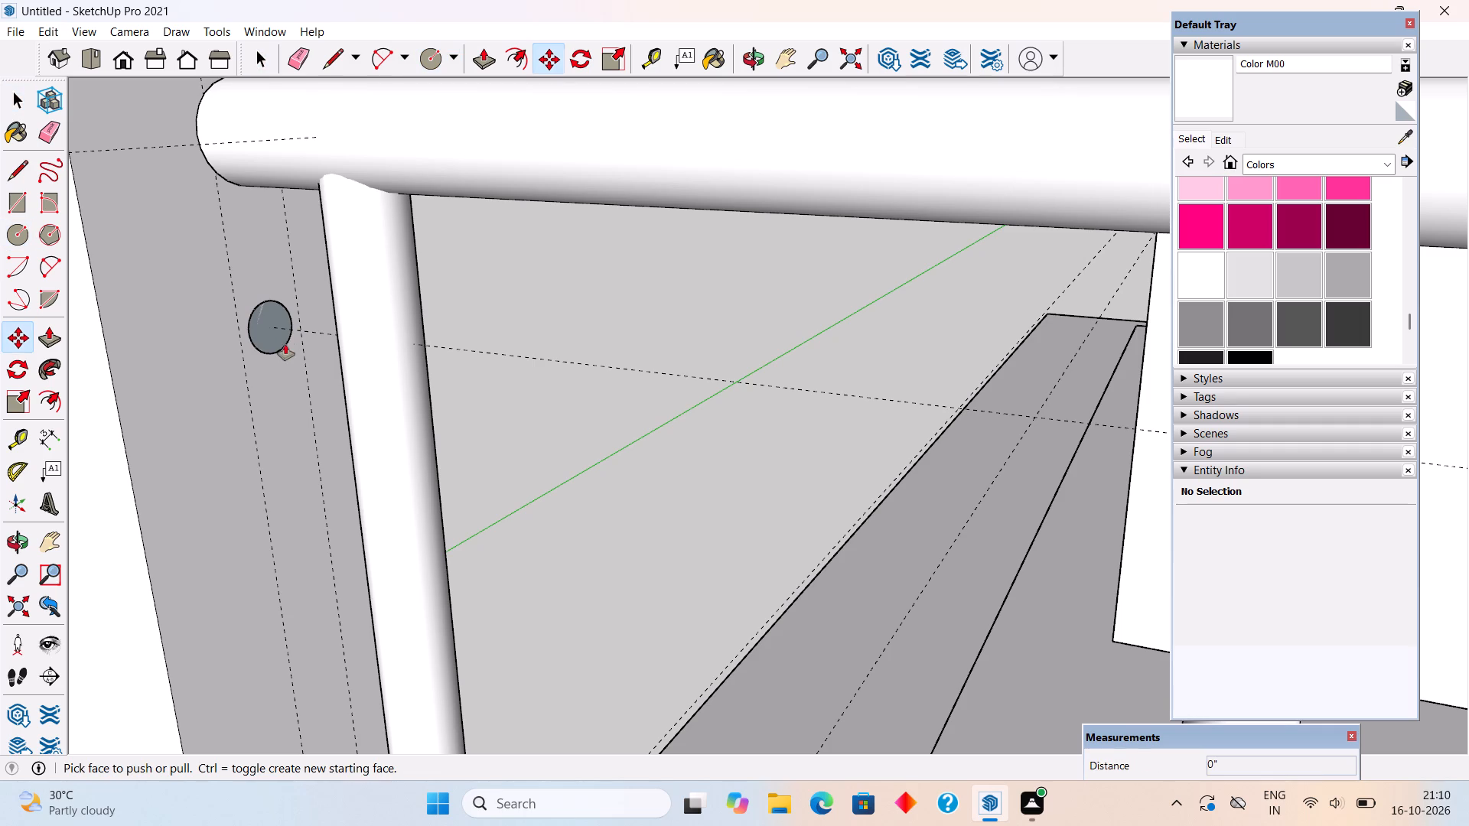
pyautogui.click(273, 338)
pyautogui.scroll(-11, 273, 338)
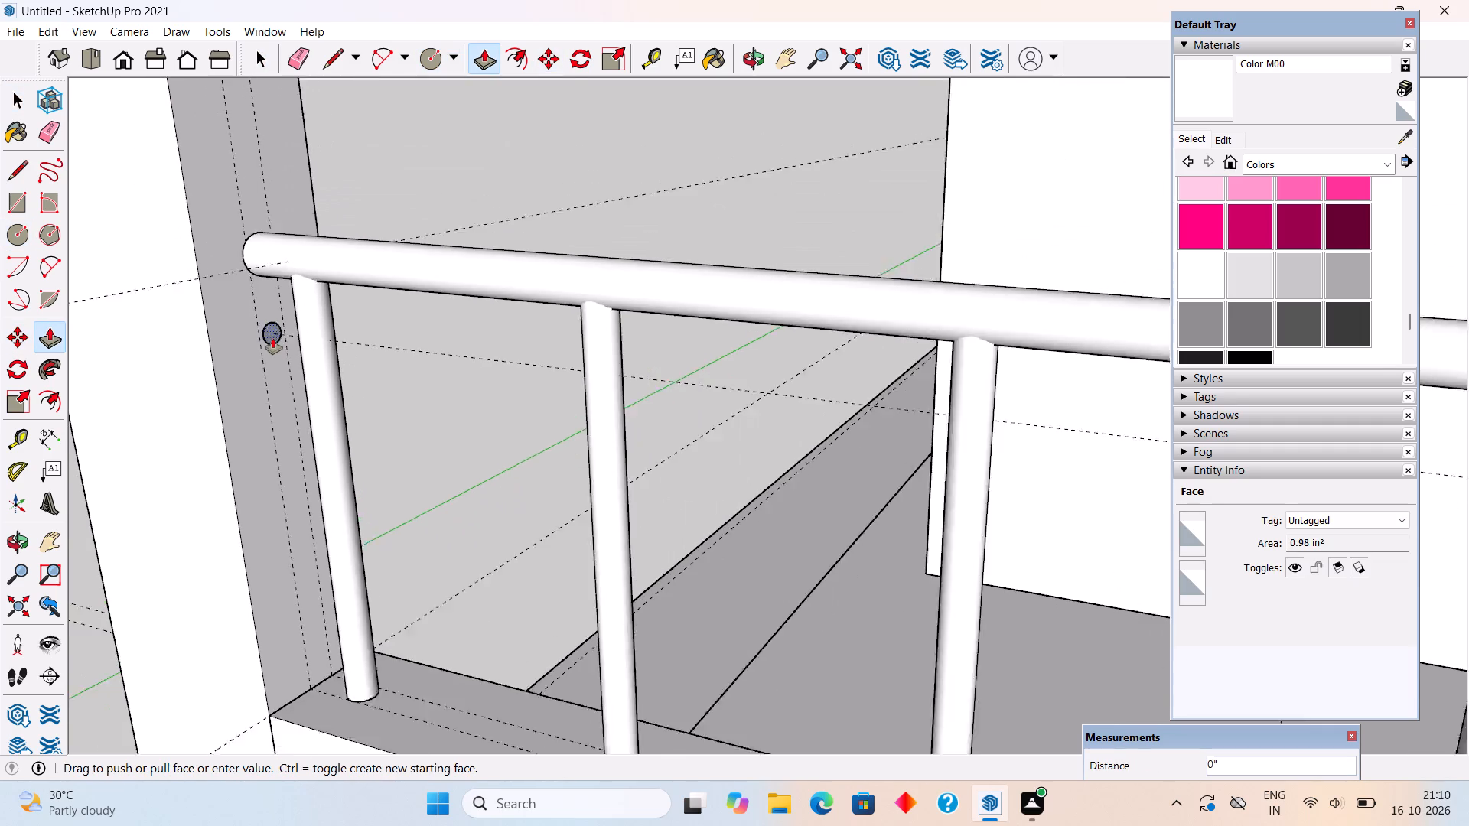
pyautogui.scroll(-10, 273, 338)
pyautogui.moveTo(273, 338); pyautogui.dragTo(612, 395, button='middle')
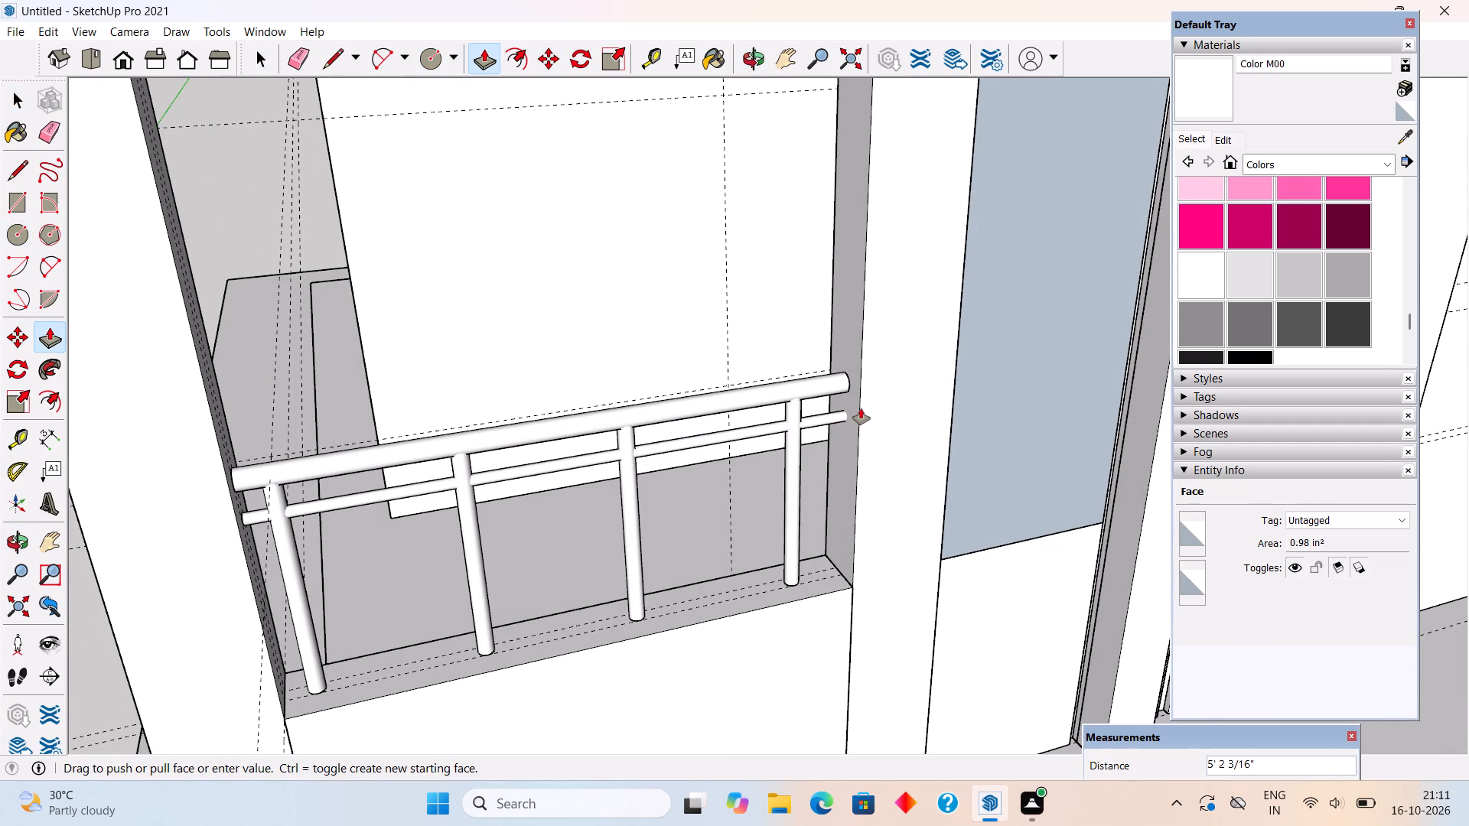
pyautogui.click(861, 408)
pyautogui.press('space')
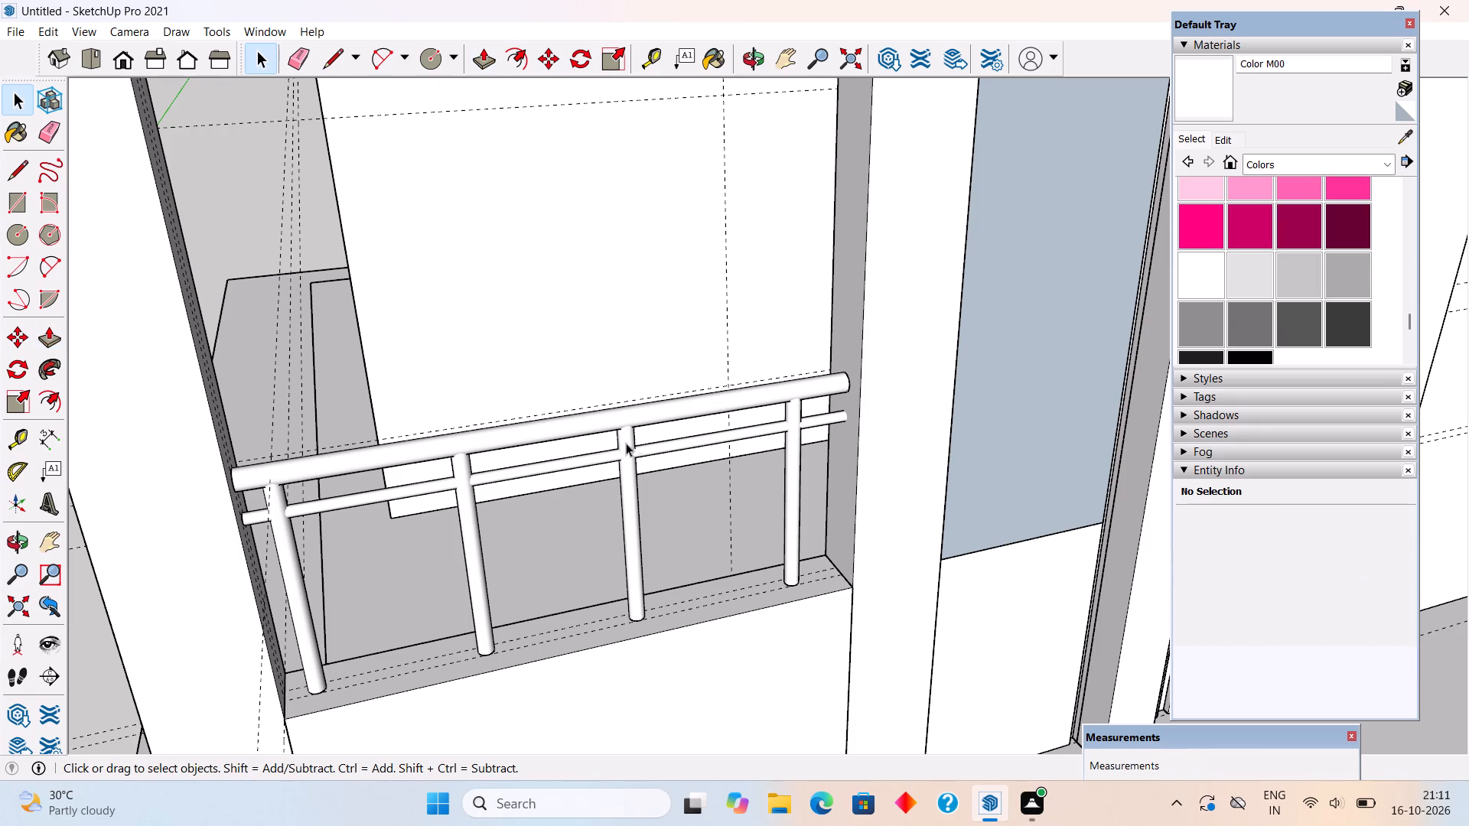
# Make a group of the whole thin round rail.
pyautogui.tripleClick(579, 463)
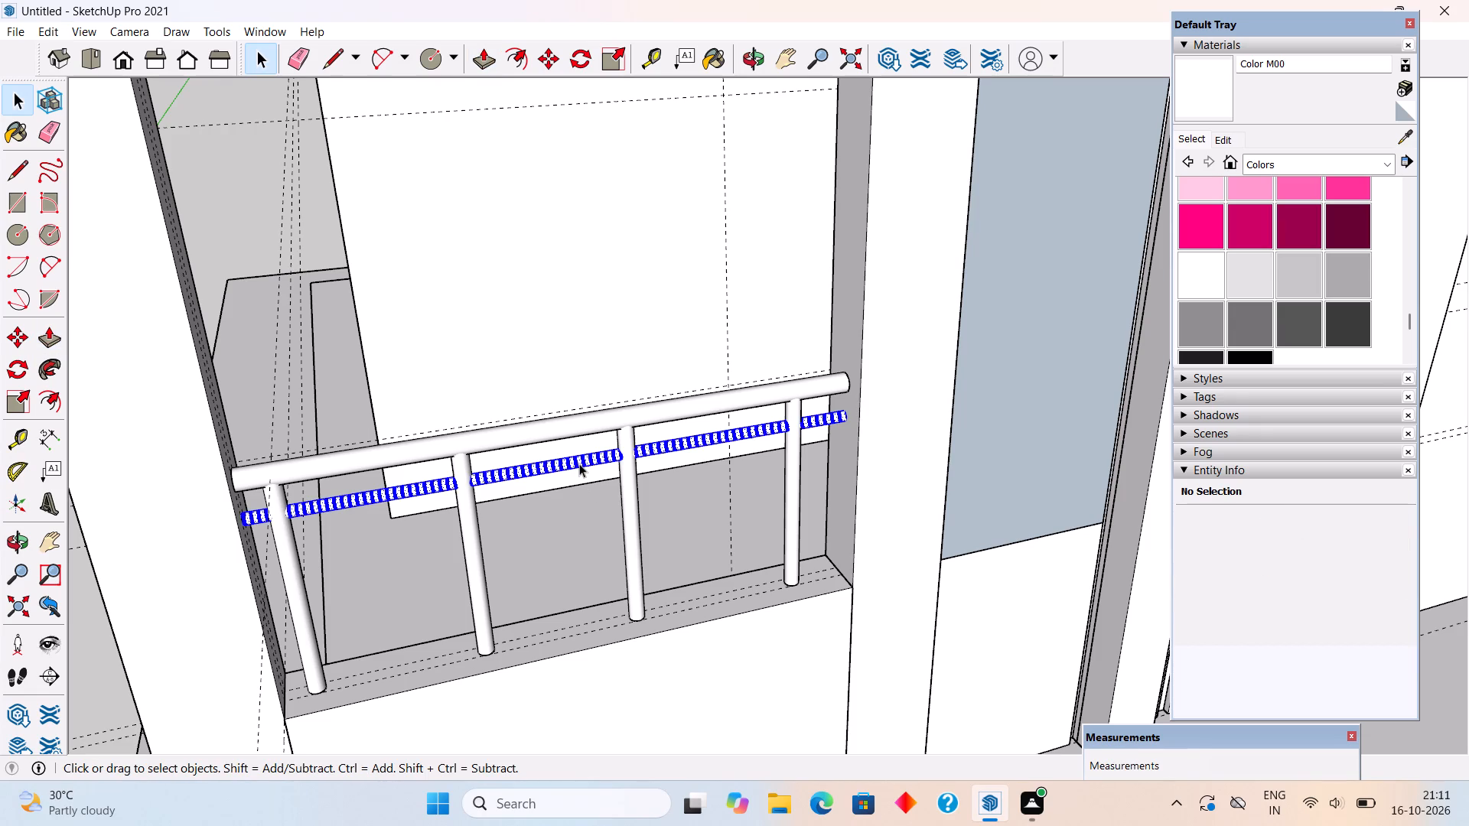
pyautogui.rightClick(579, 463)
pyautogui.click(633, 273)
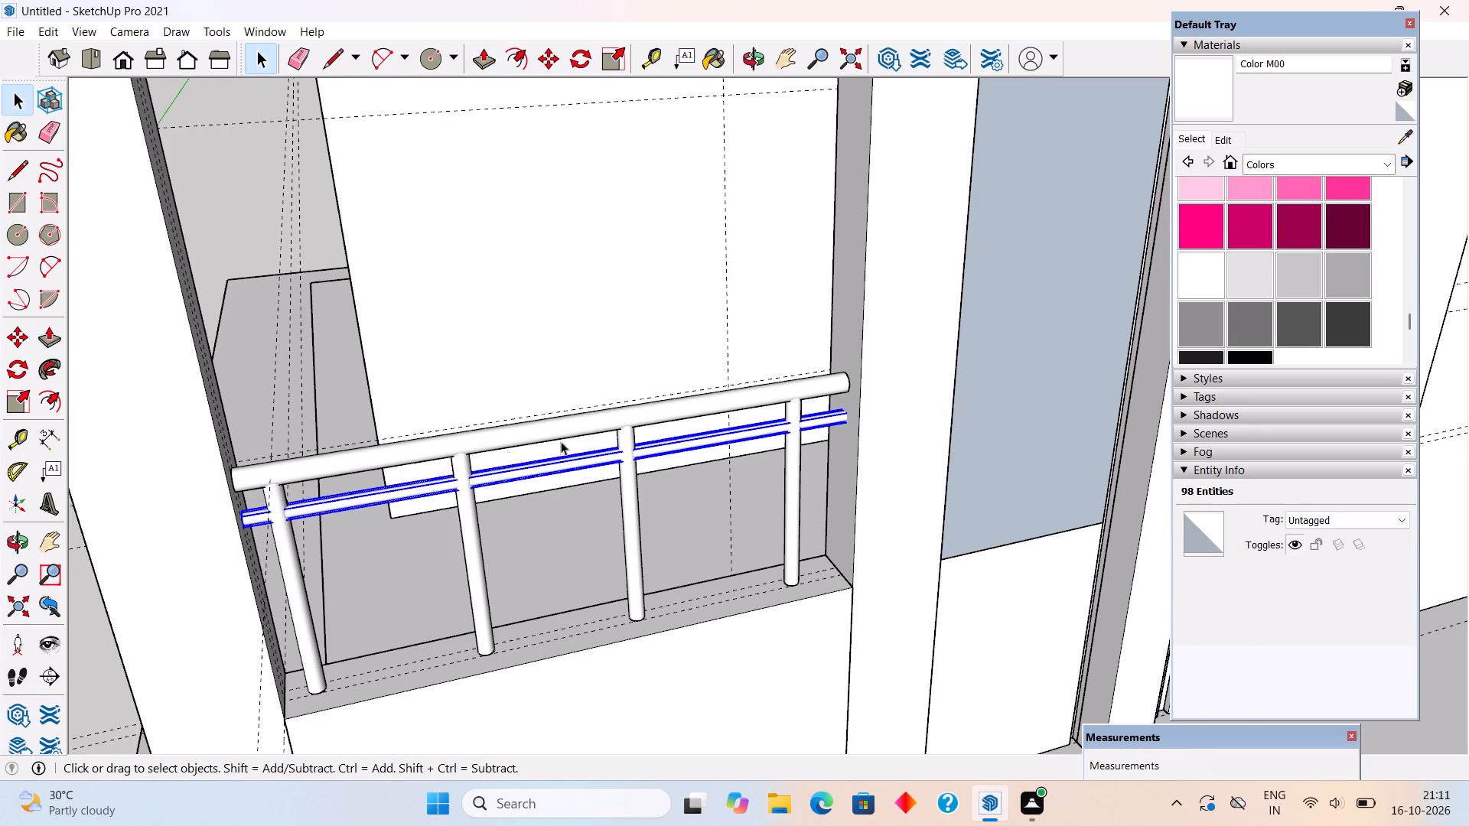
# Move the thin rail group about 1 1/4" down along the column face.
pyautogui.moveTo(344, 450); pyautogui.dragTo(181, 418, button='middle')
pyautogui.scroll(7, 179, 416)
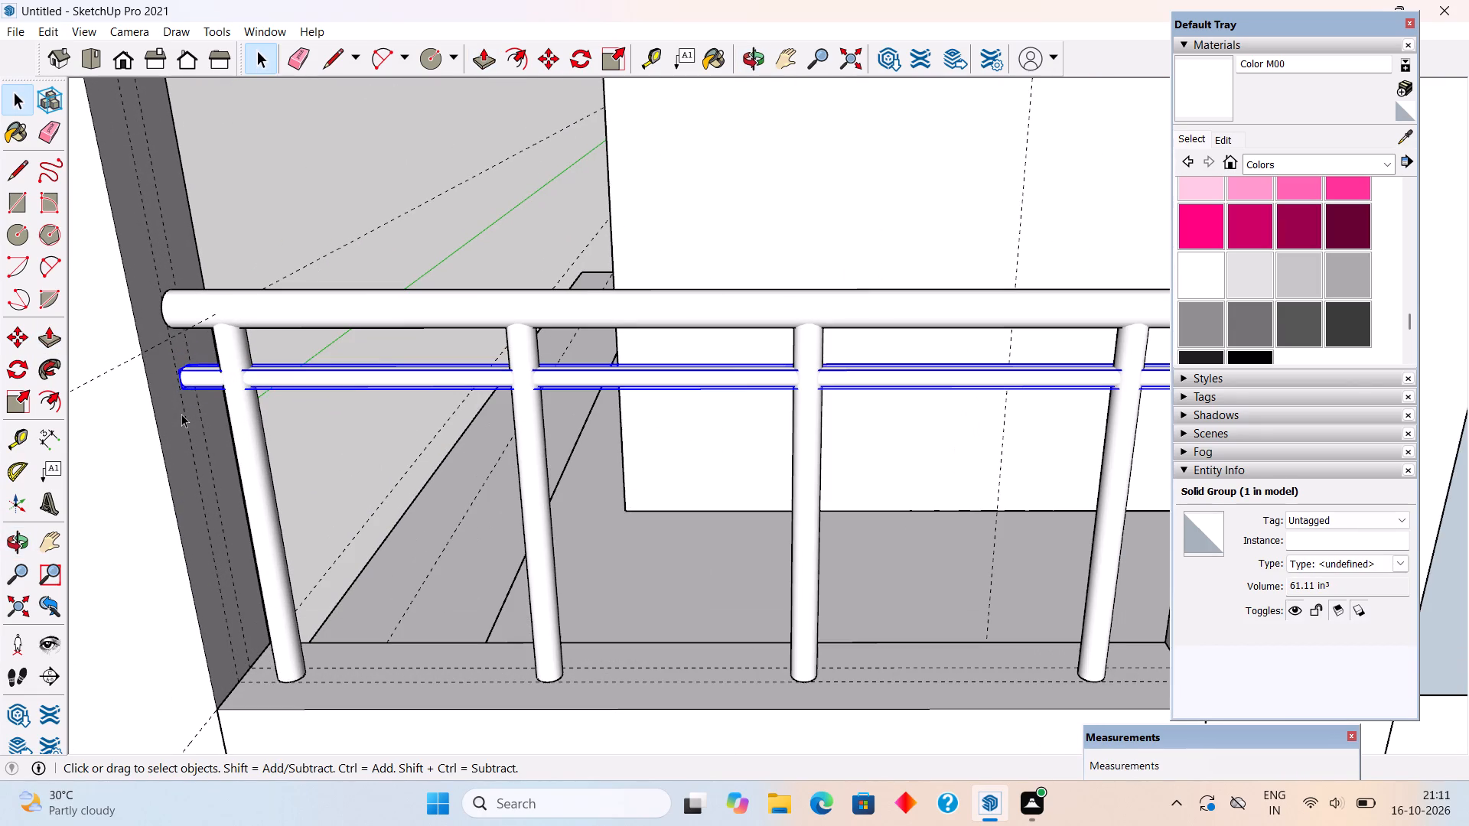
pyautogui.press('m')
pyautogui.click(182, 392)
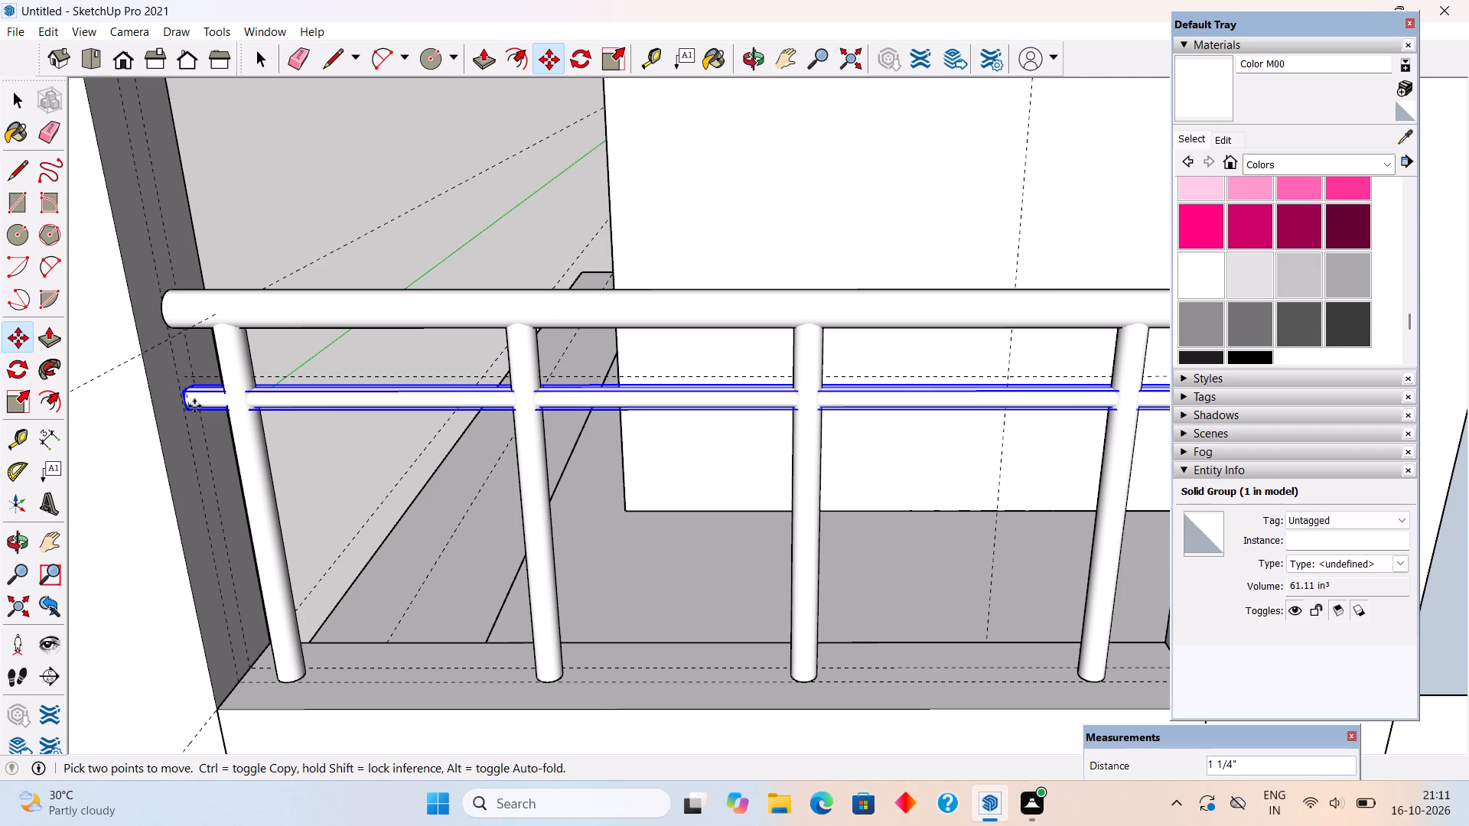
pyautogui.click(194, 406)
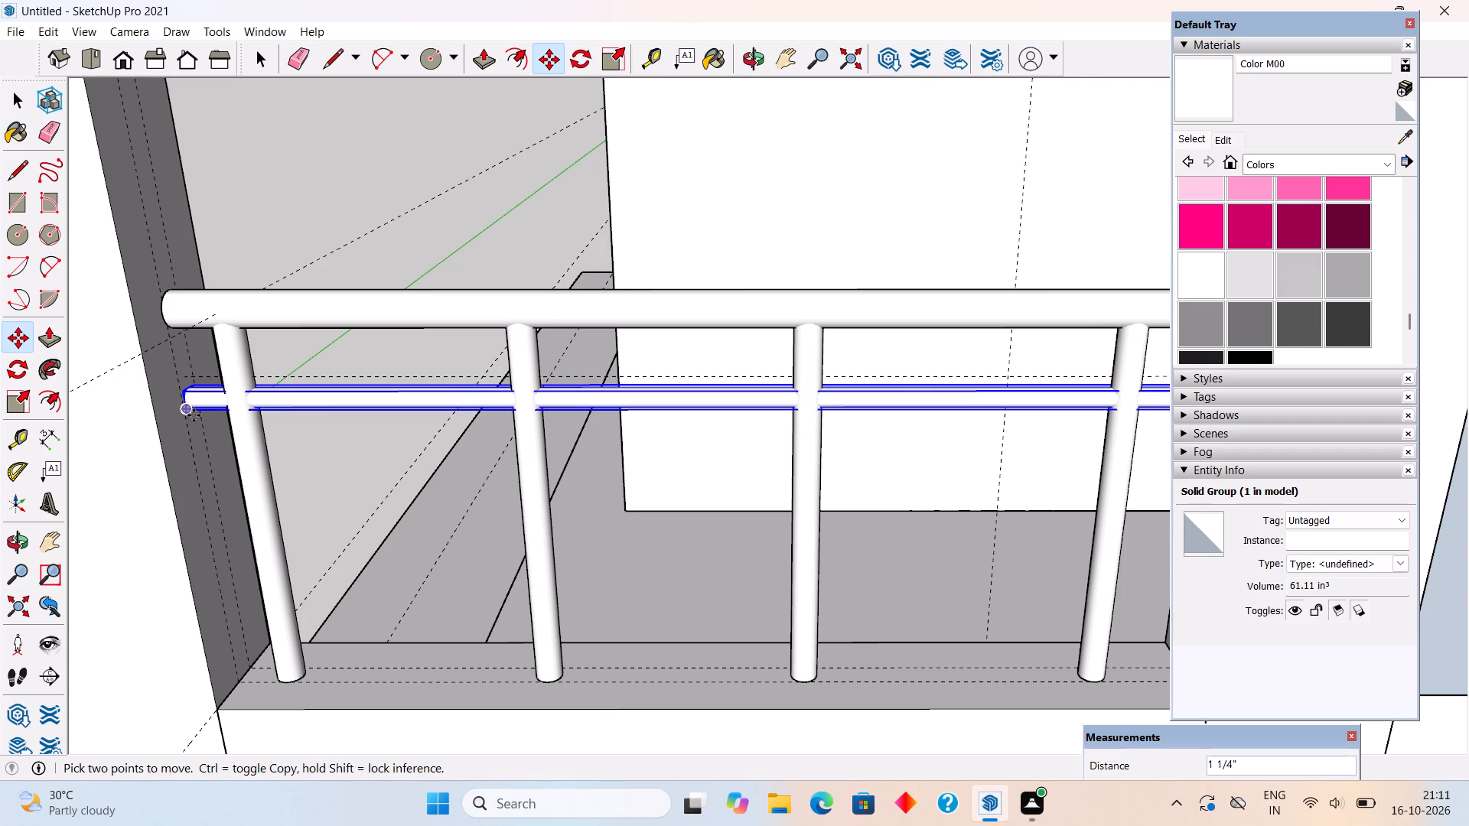
# Copy the thin rail 5" downward and multiply the copy x4 to fill the railing down to the low wall.
pyautogui.click(194, 415)
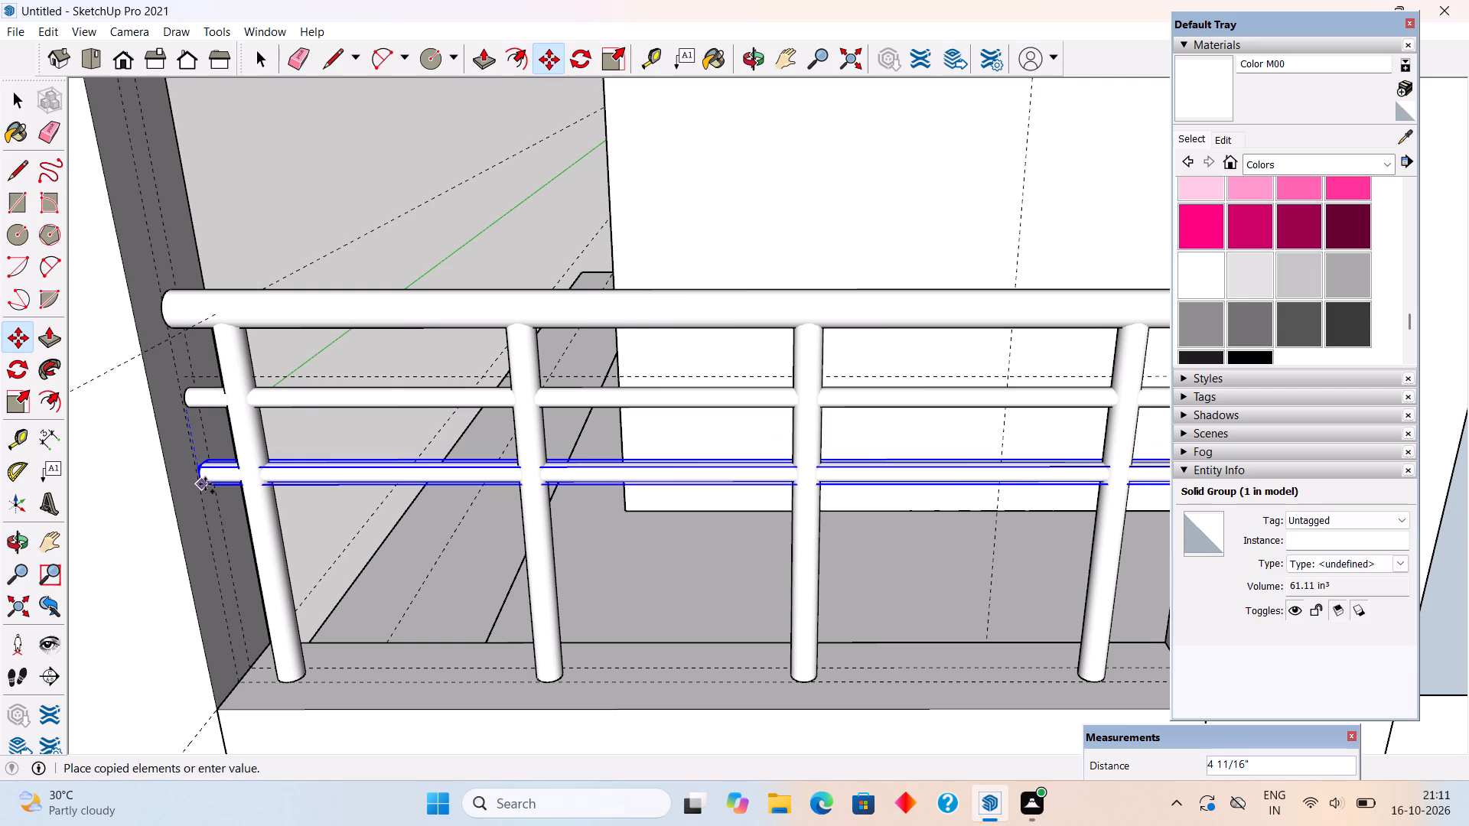
pyautogui.write('5"')
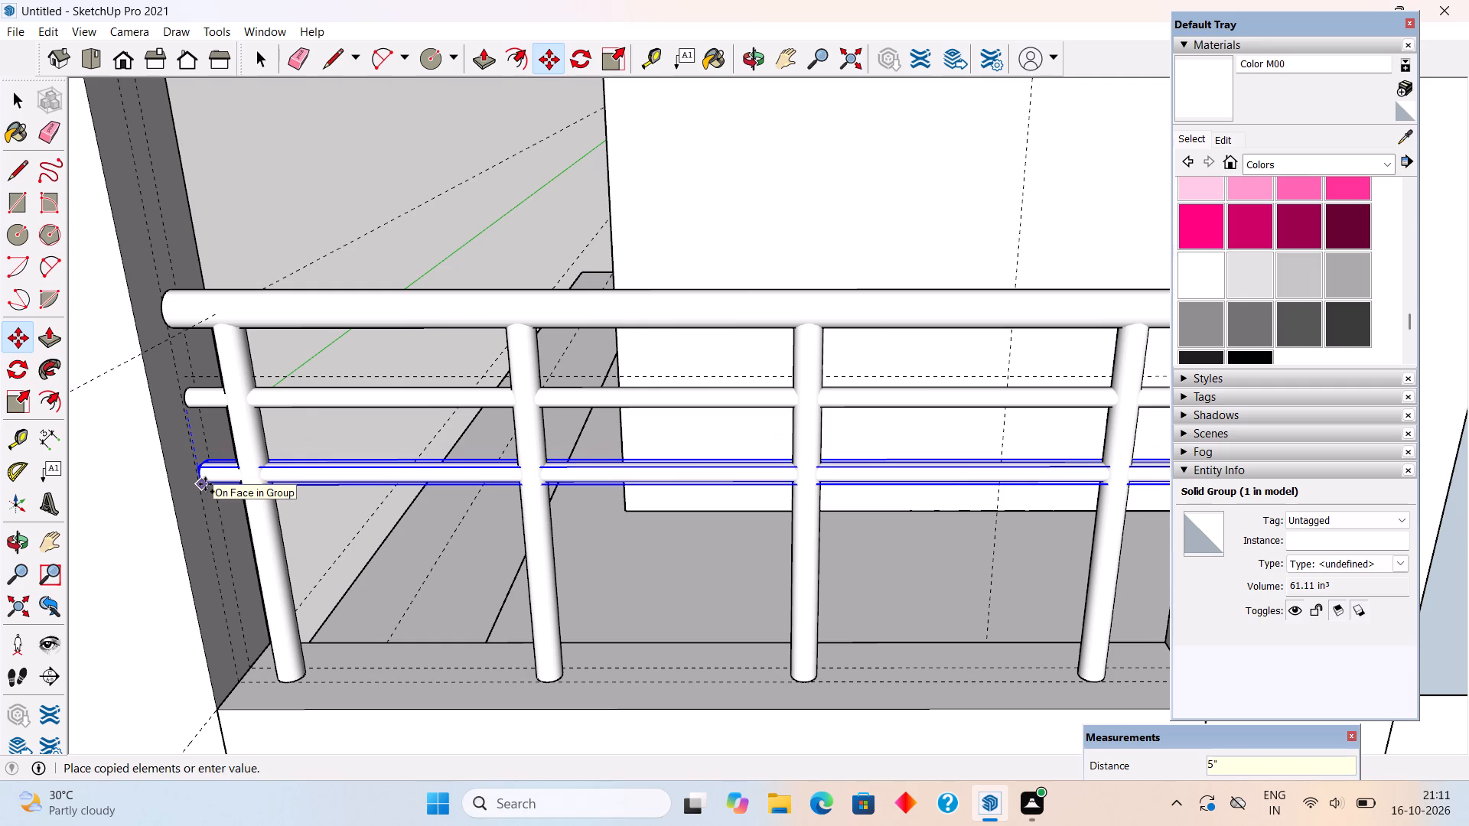
pyautogui.press('Return')
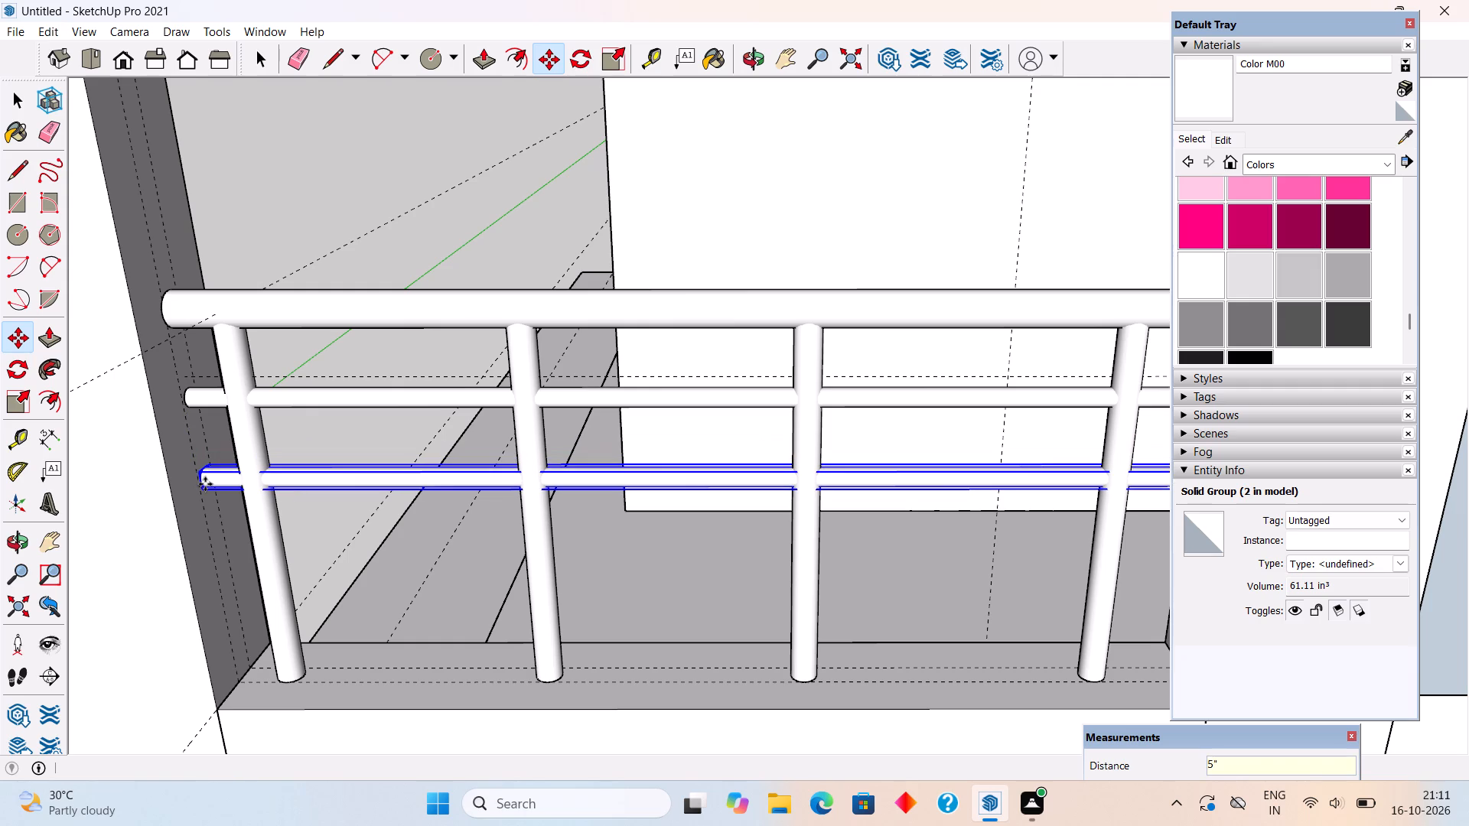
pyautogui.press('x')
pyautogui.press('4')
pyautogui.press('Return')
pyautogui.press('space')
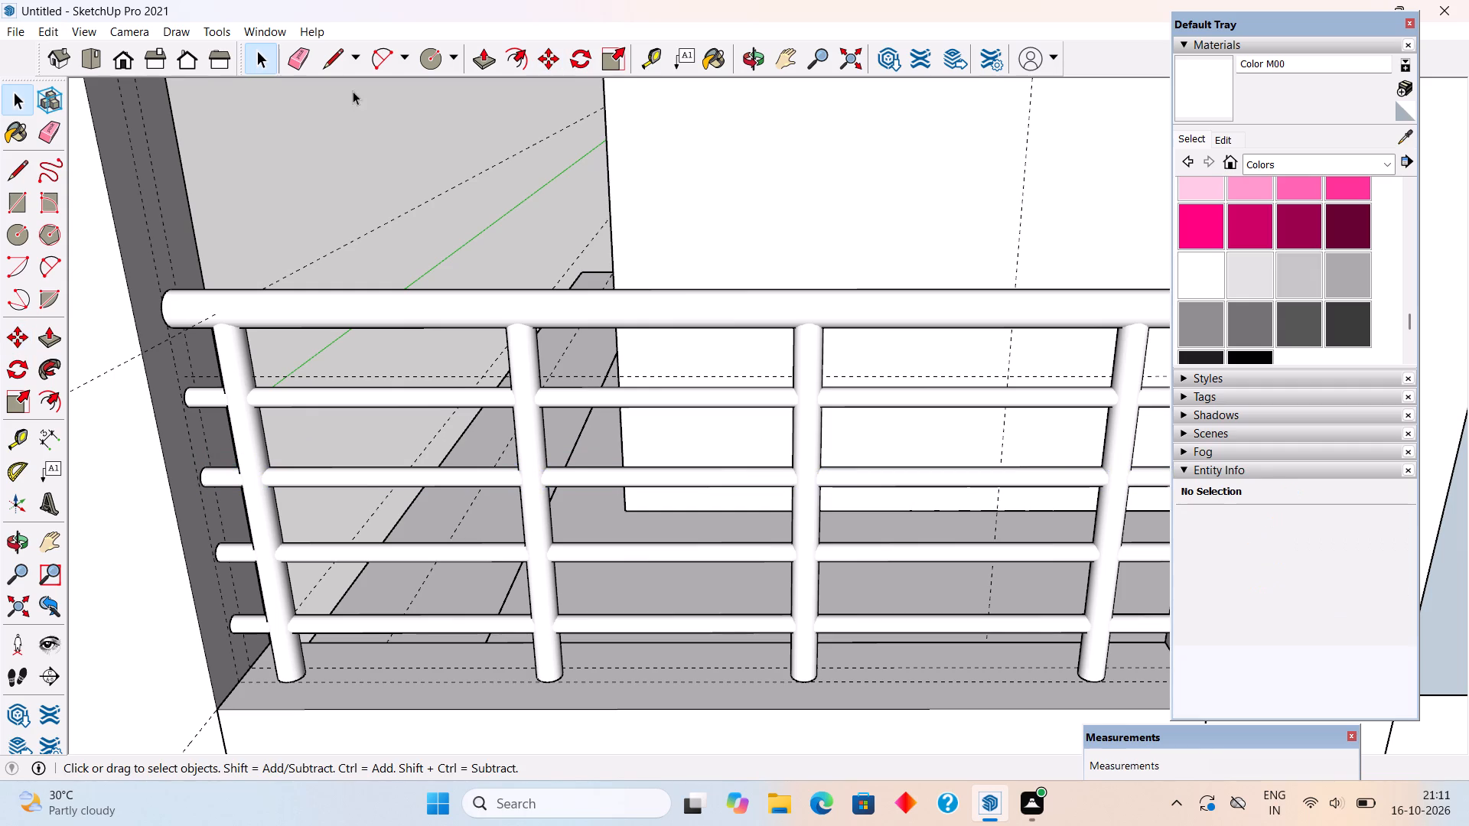
pyautogui.click(365, 150)
# Examine the railing in the context of the whole house front from several angles.
pyautogui.scroll(-6, 371, 292)
pyautogui.moveTo(434, 553); pyautogui.dragTo(412, 352, button='middle')
pyautogui.scroll(-9, 412, 352)
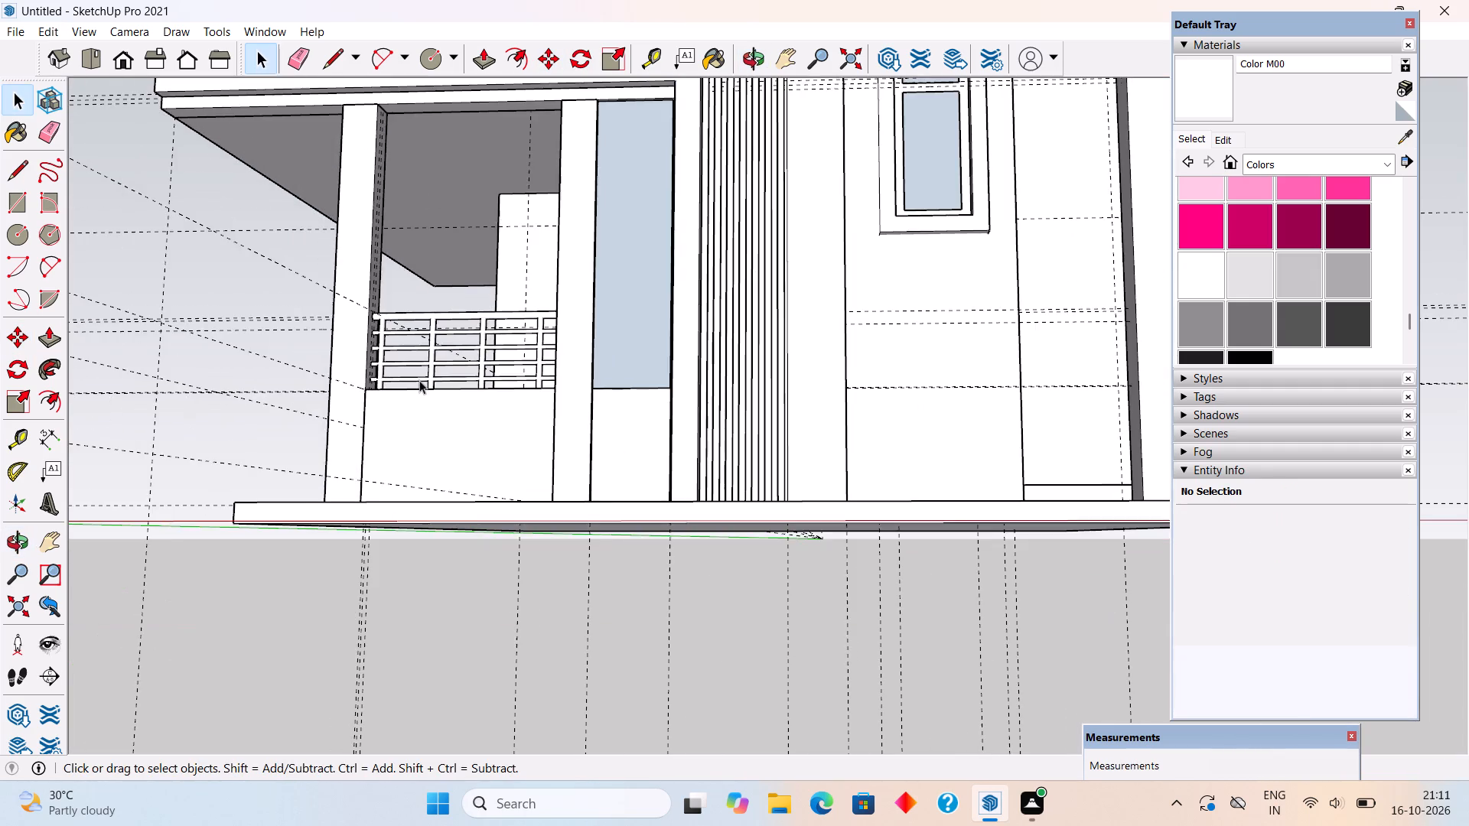
pyautogui.moveTo(438, 333); pyautogui.dragTo(453, 461, button='middle')
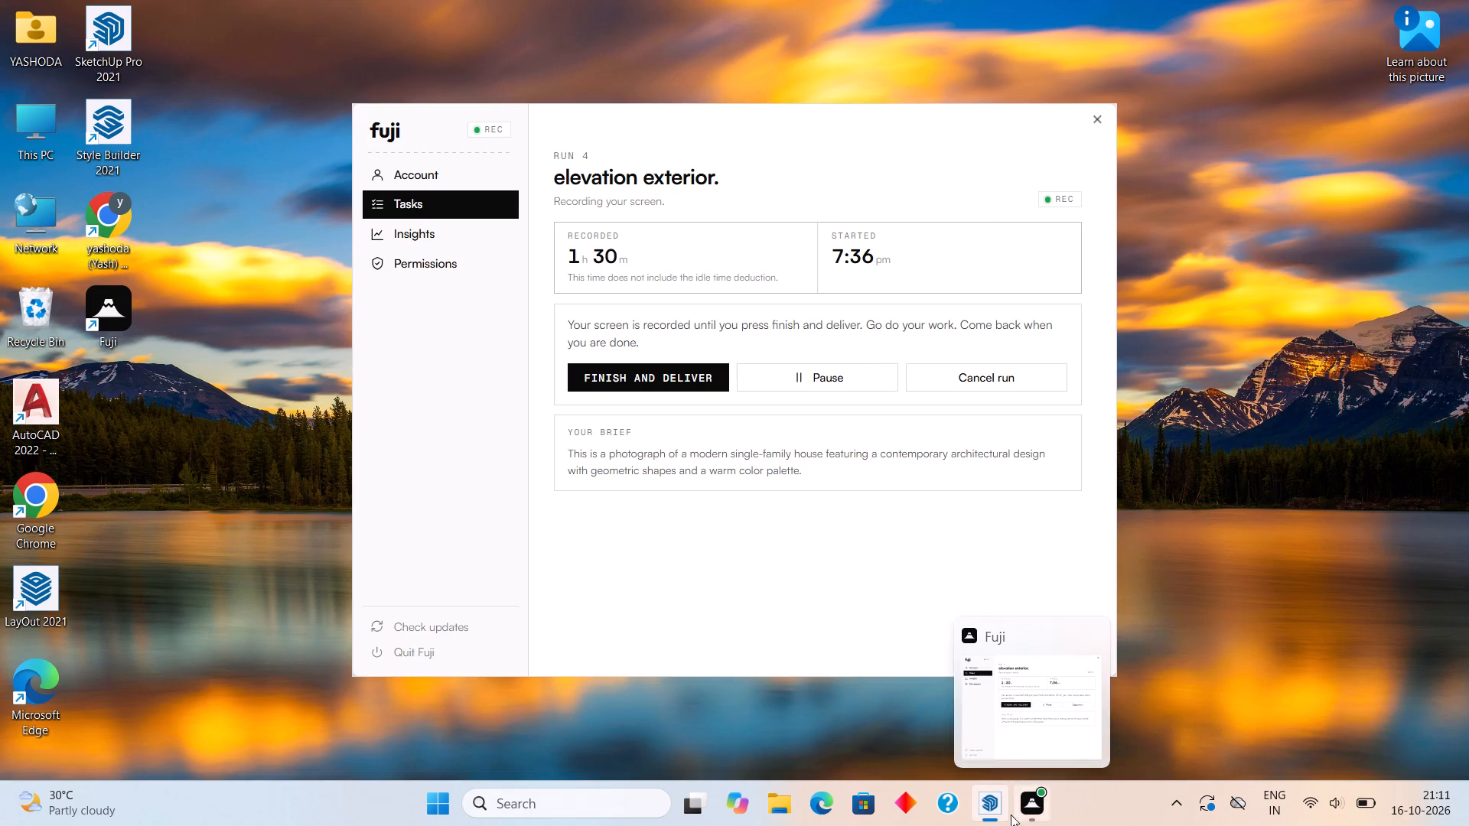
pyautogui.scroll(-7, 542, 512)
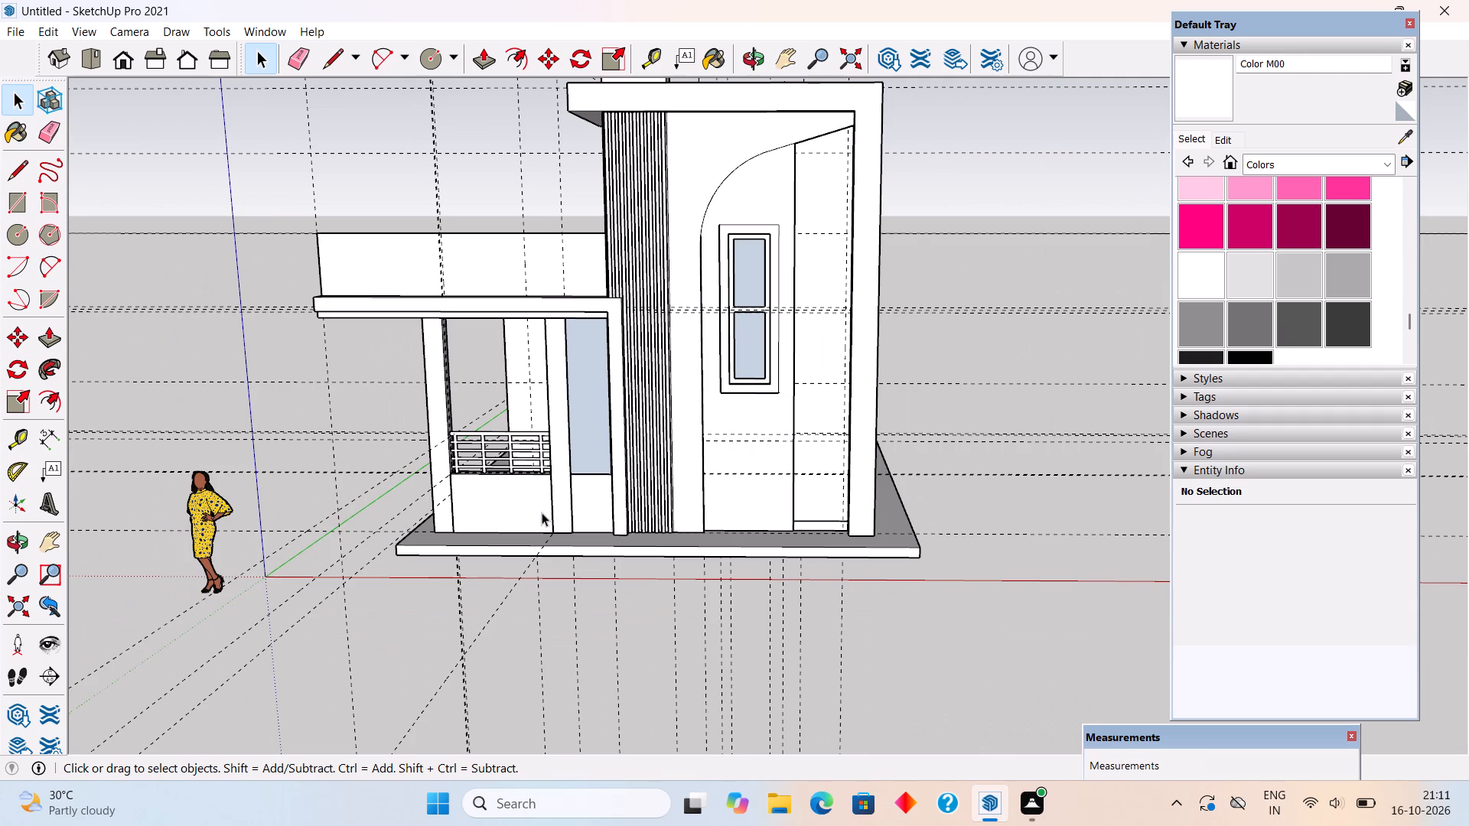
pyautogui.scroll(-3, 542, 512)
pyautogui.scroll(3, 540, 515)
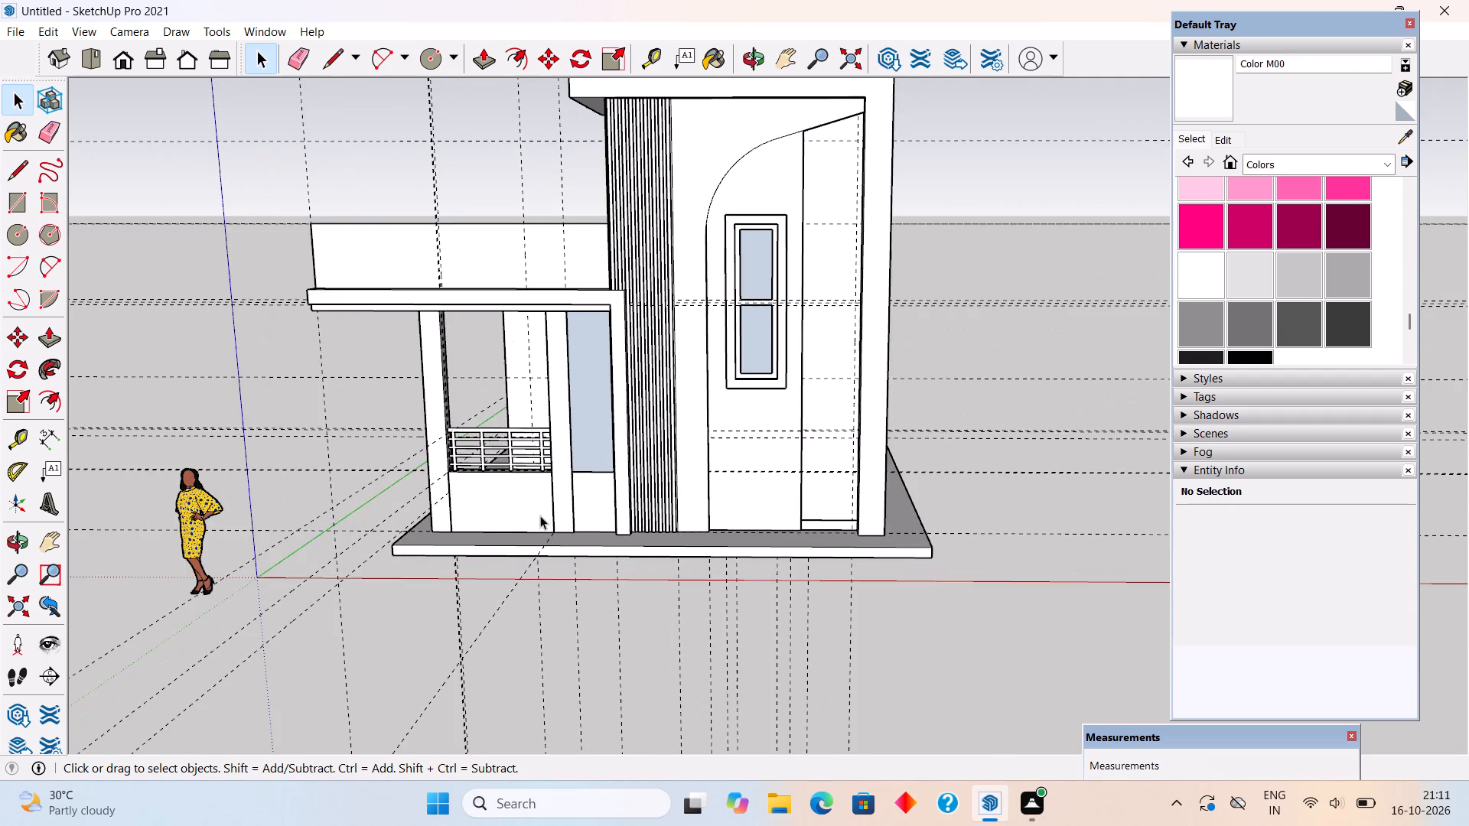
pyautogui.moveTo(480, 454); pyautogui.dragTo(642, 525, button='middle')
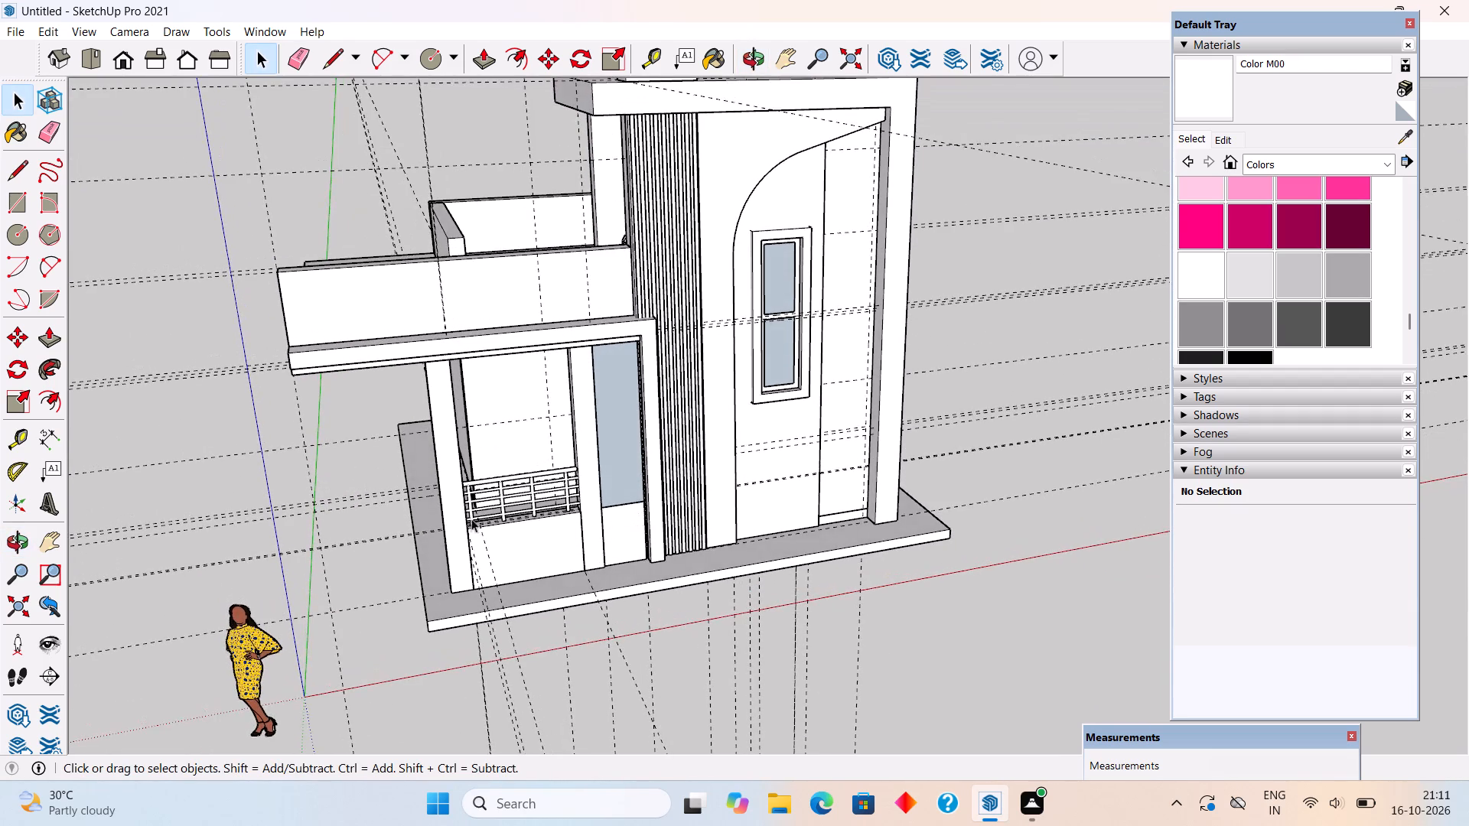
# Place a guide 9" inward from the front edge of the base slab, parallel to it.
pyautogui.scroll(2, 458, 519)
pyautogui.scroll(3, 647, 523)
pyautogui.moveTo(630, 580); pyautogui.dragTo(585, 629, button='middle')
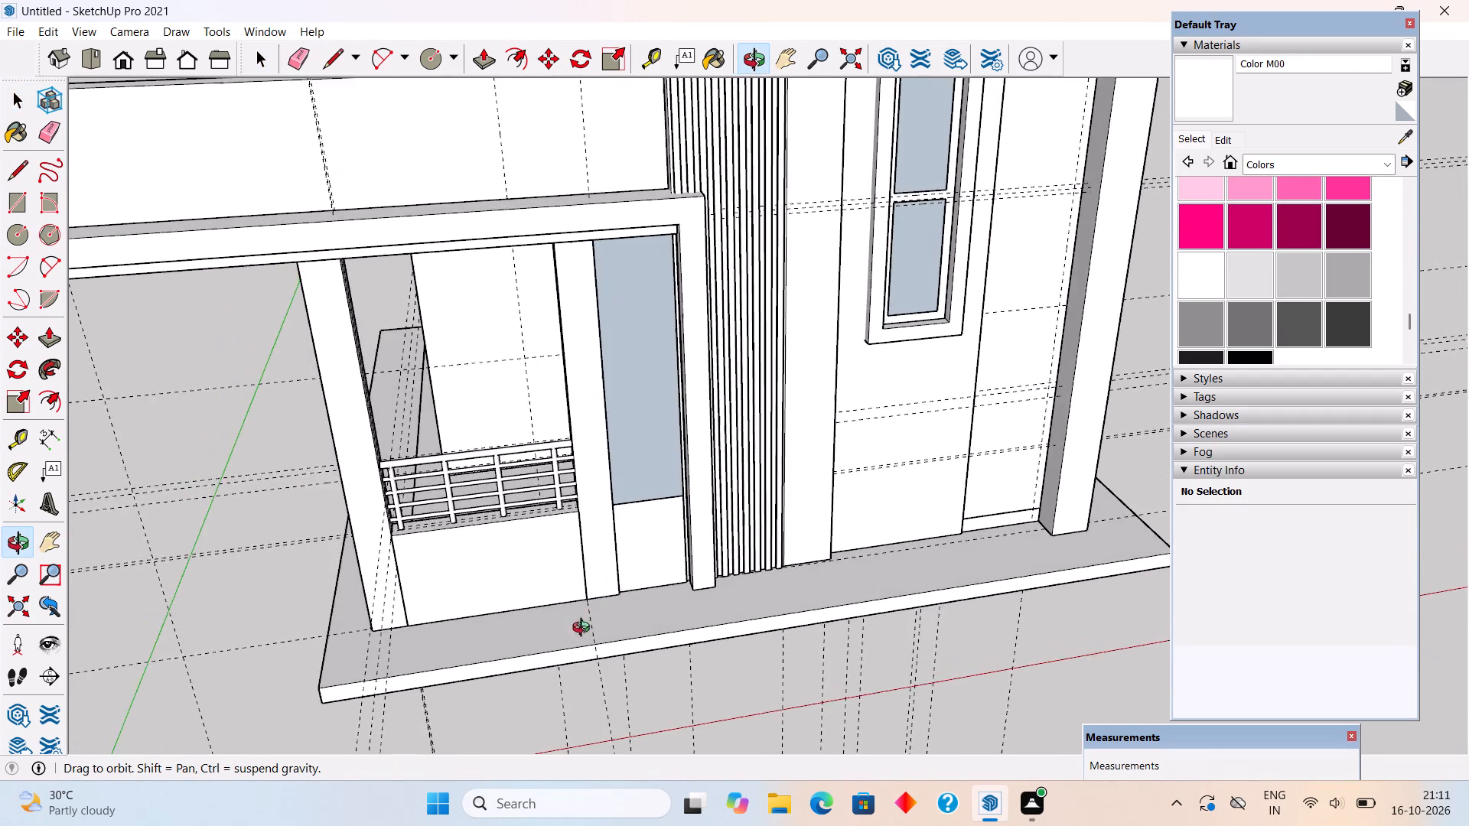
pyautogui.moveTo(585, 629); pyautogui.dragTo(452, 699, button='middle')
pyautogui.press('t')
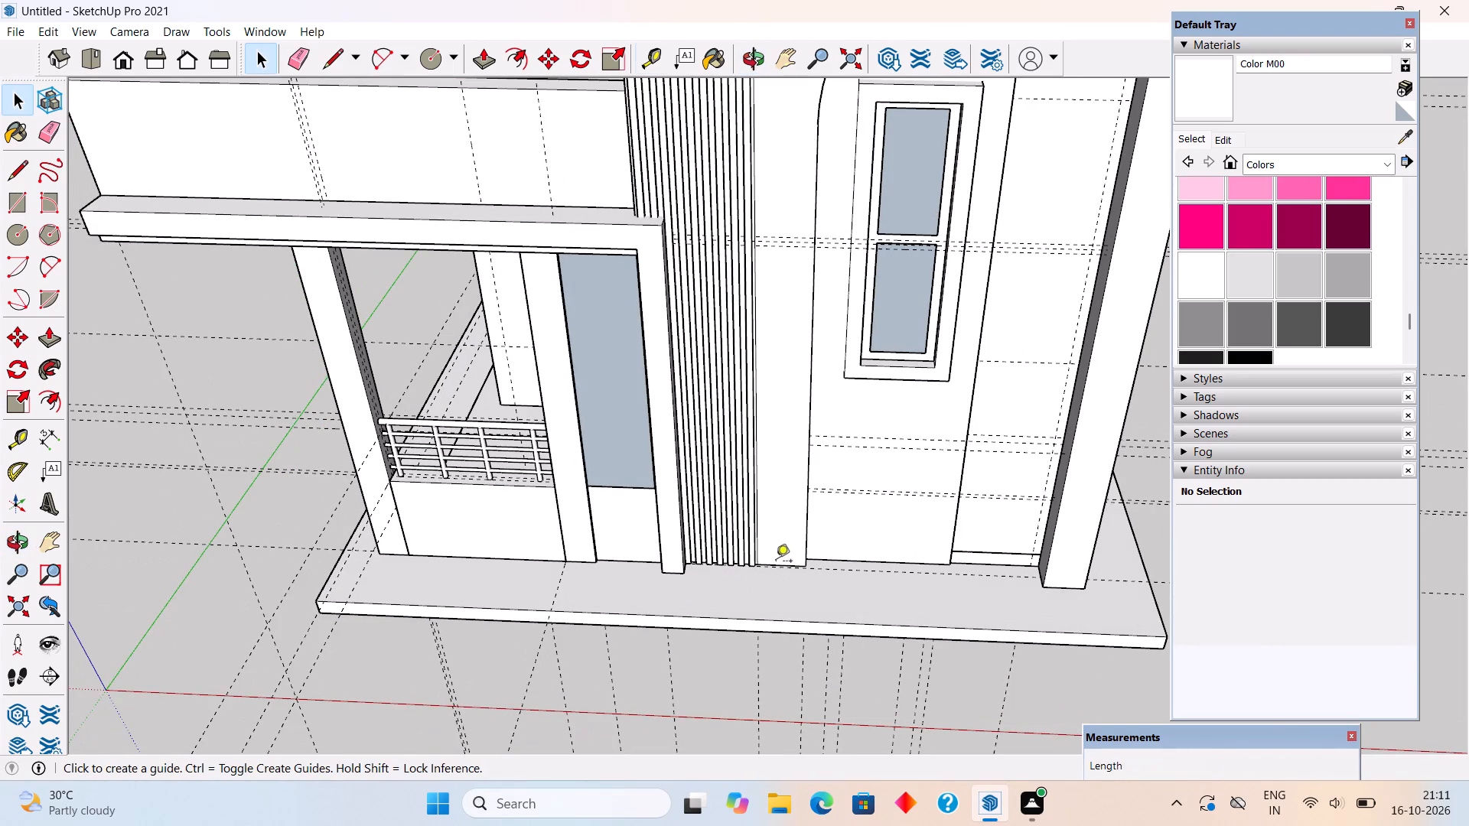
pyautogui.click(683, 616)
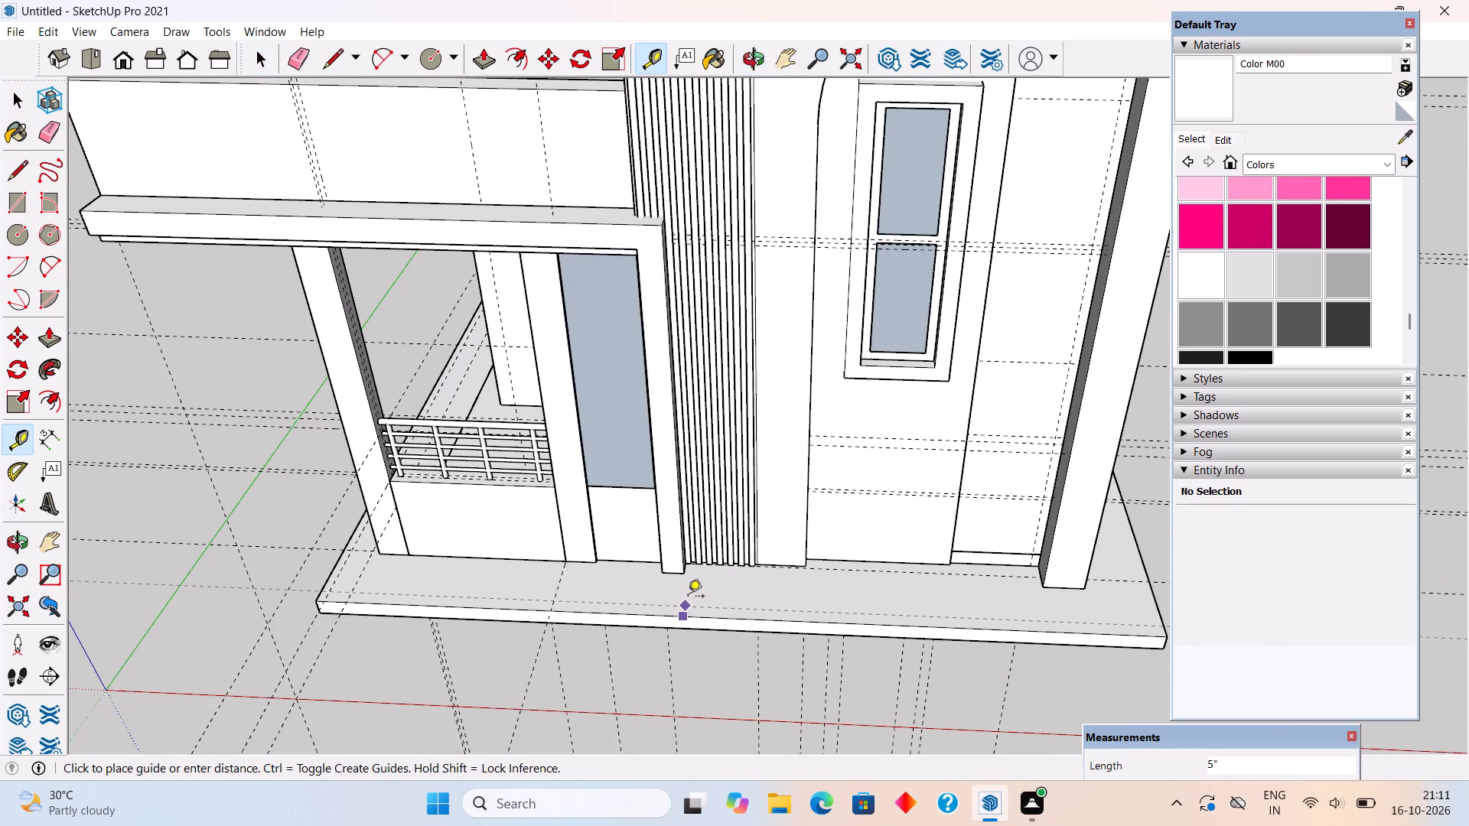
pyautogui.write('9"')
pyautogui.press('Return')
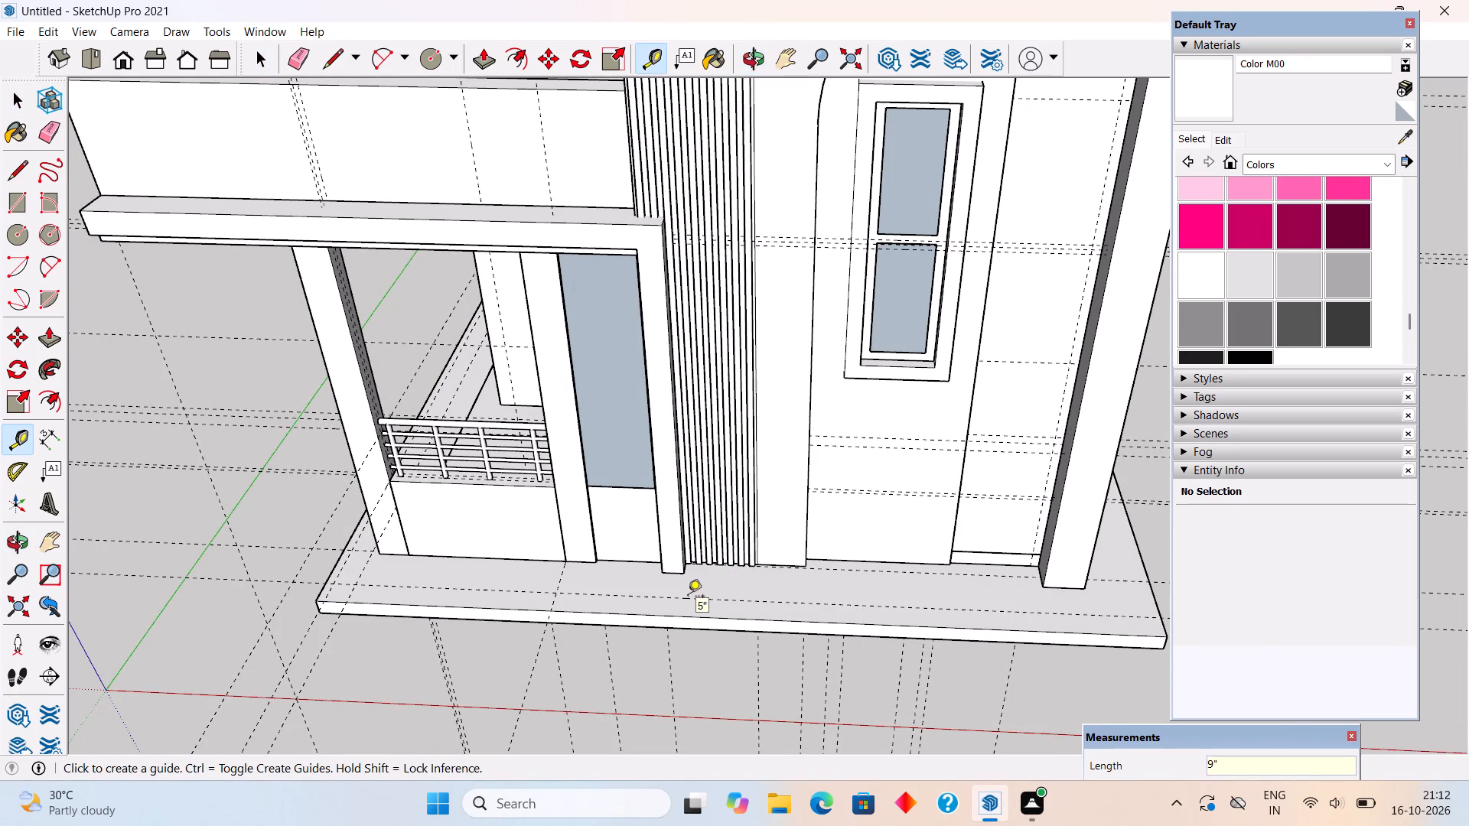
pyautogui.press('space')
# Draw a rectangle about 18' 7/16" by 9" along the base slab's front edge, from beside the railing bay to the slab's far corner.
pyautogui.press('r')
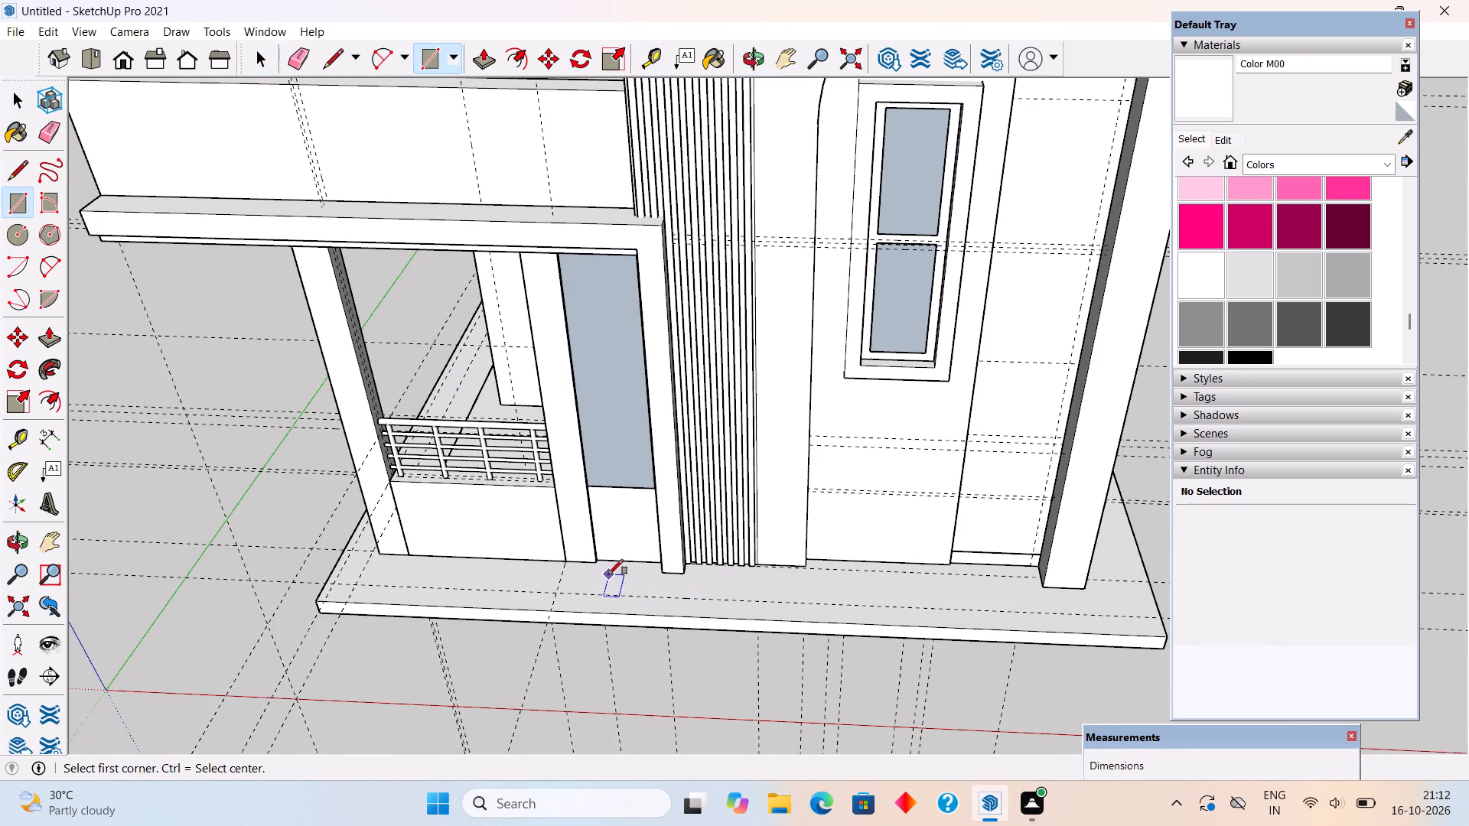
pyautogui.click(552, 594)
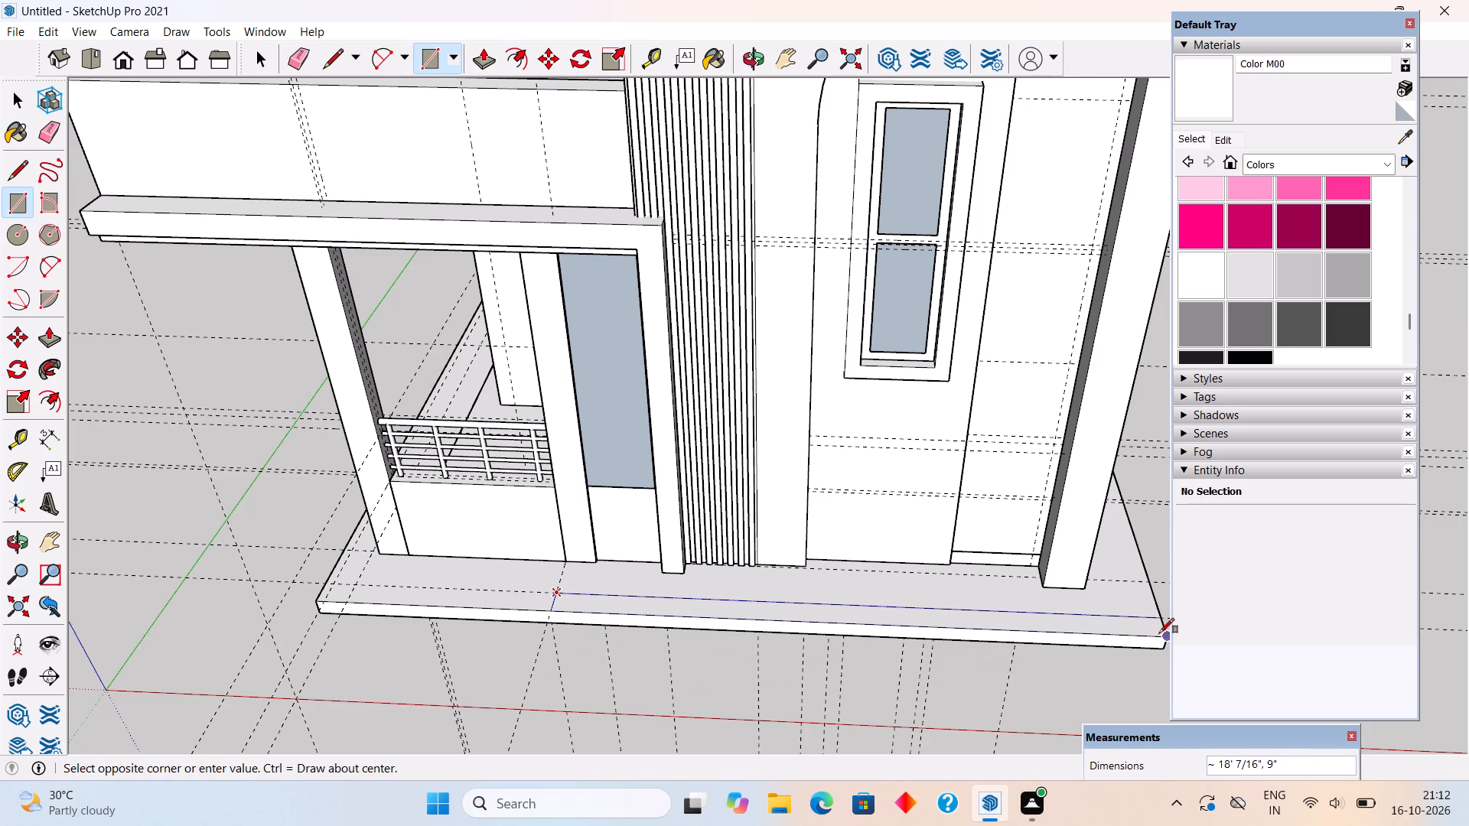
pyautogui.click(1167, 633)
# Push/Pull the front strip rectangle up 5' to form a boundary wall.
pyautogui.press('p')
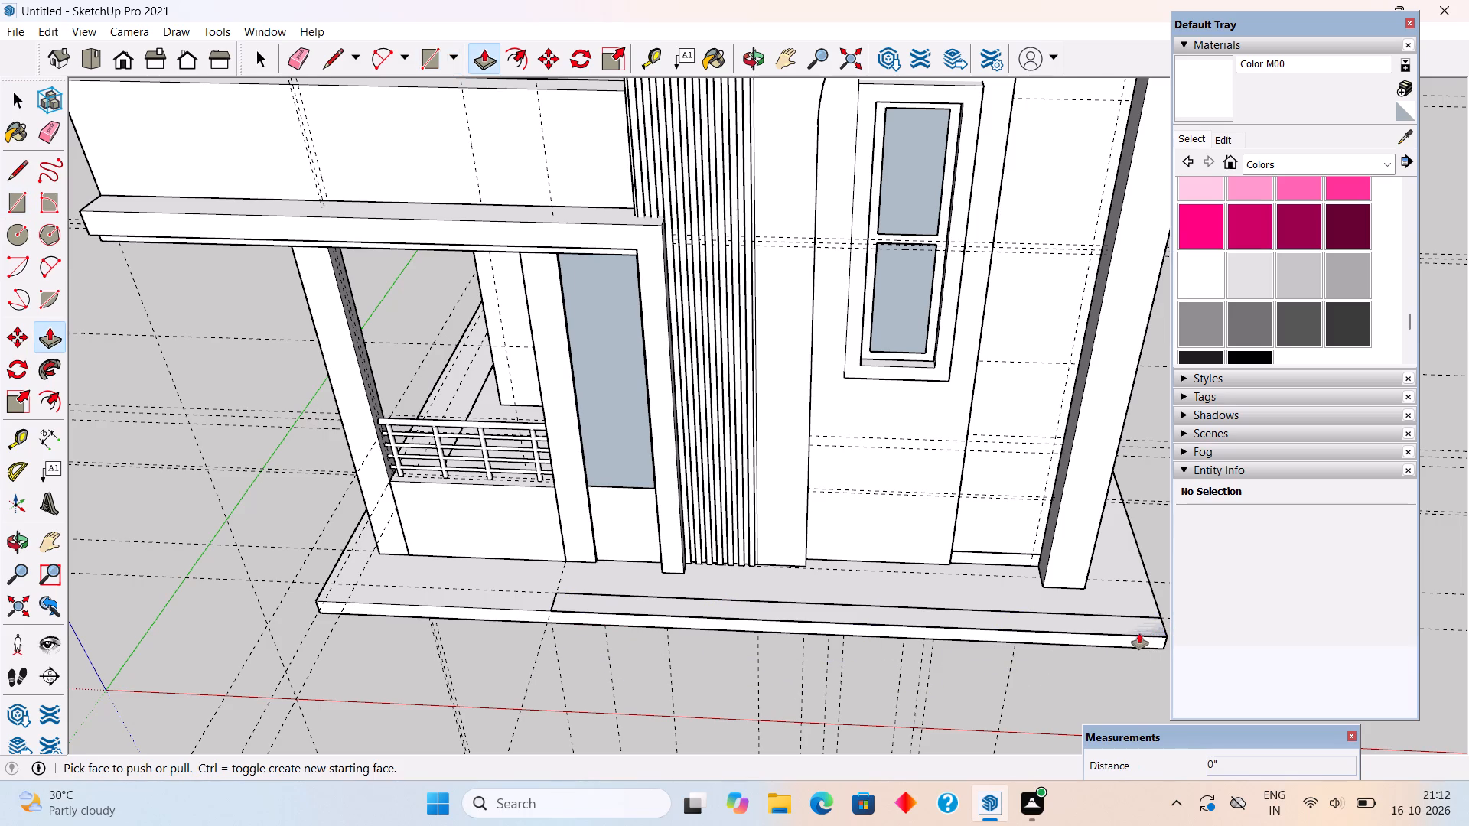
pyautogui.click(1139, 633)
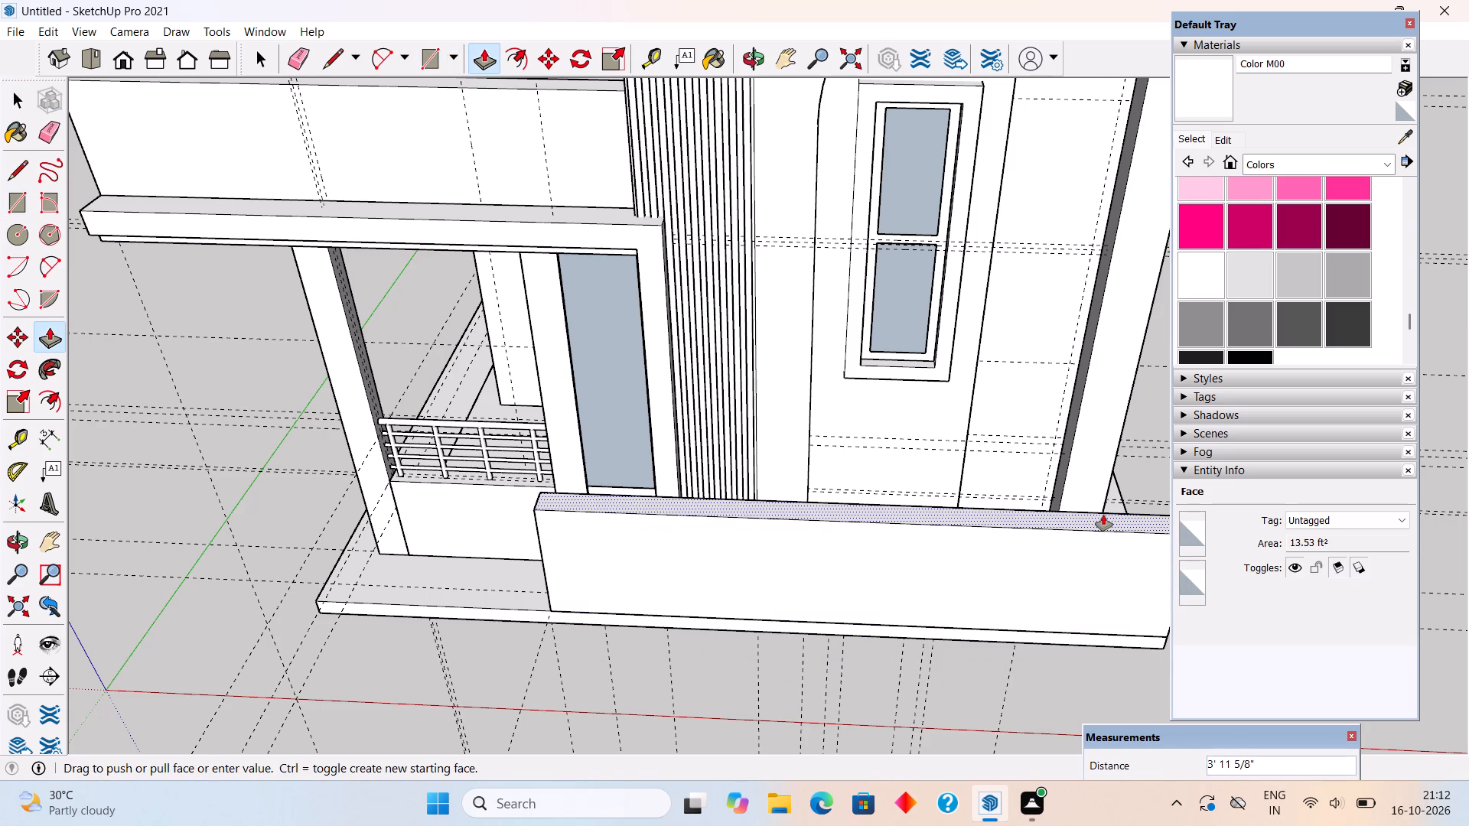
pyautogui.write("5'")
pyautogui.press('Return')
pyautogui.press('space')
# Make a group of the whole new front boundary wall.
pyautogui.tripleClick(1103, 515)
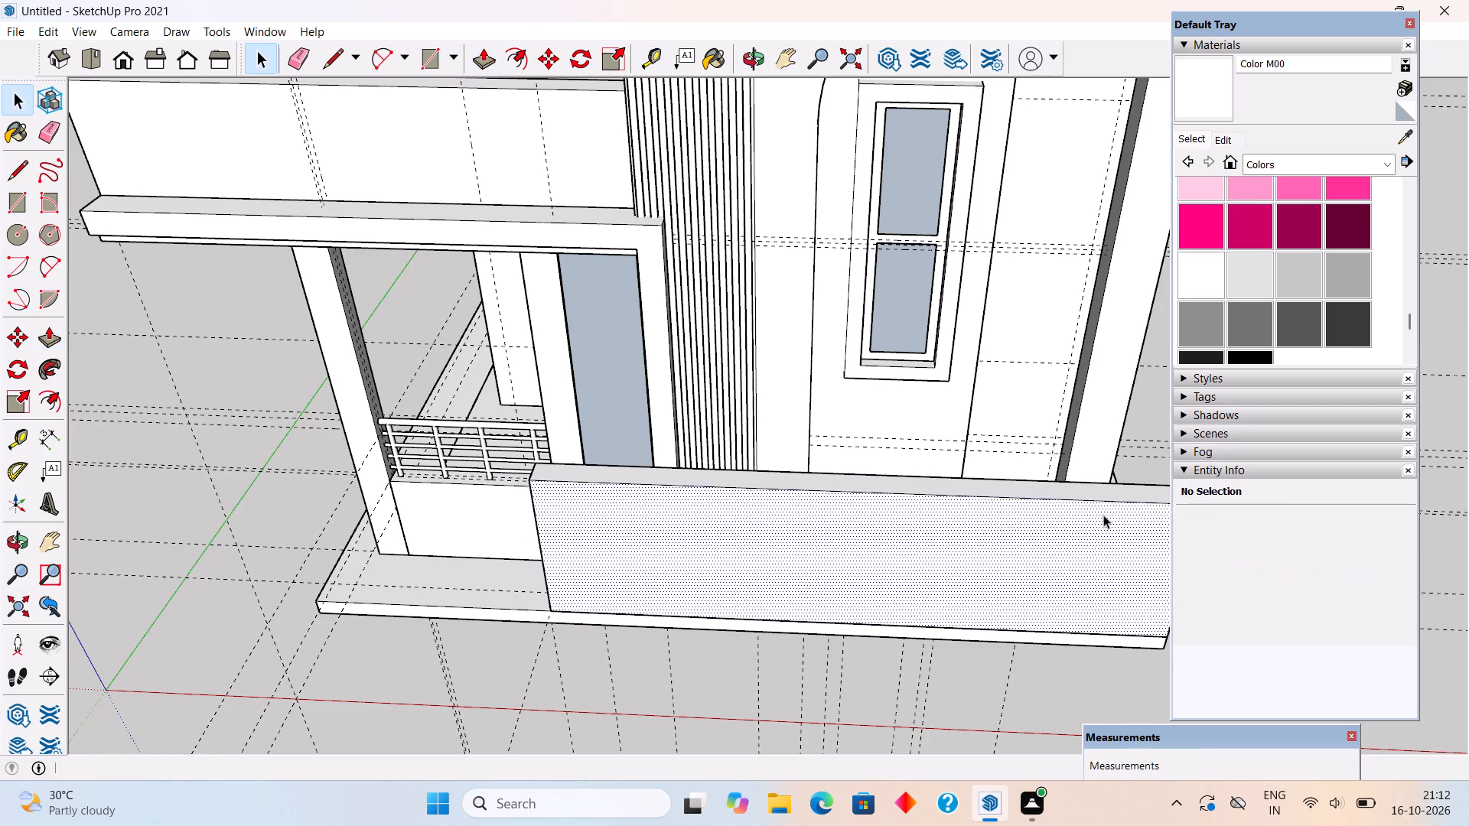
pyautogui.rightClick(1103, 515)
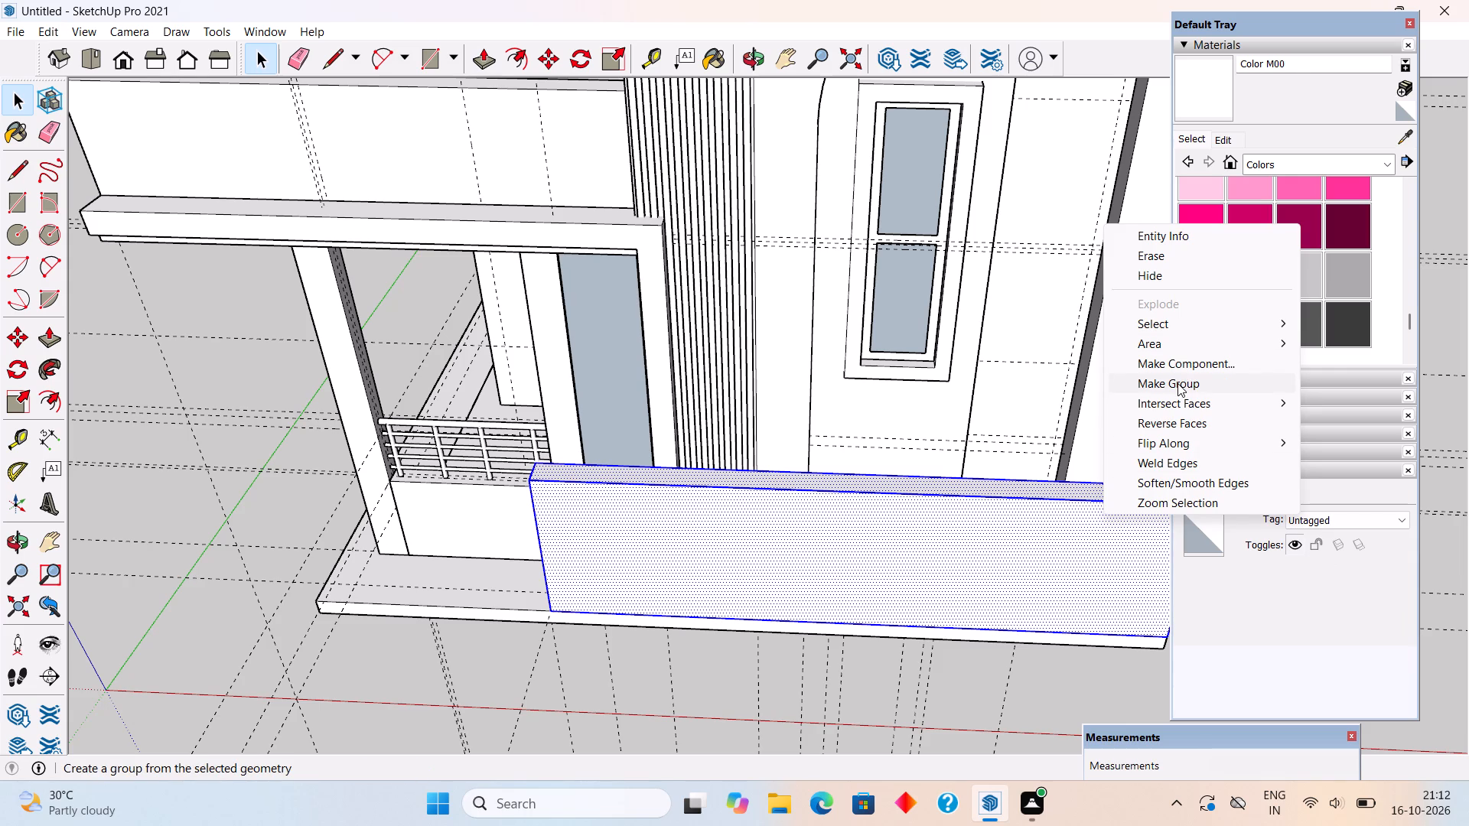
pyautogui.click(1177, 383)
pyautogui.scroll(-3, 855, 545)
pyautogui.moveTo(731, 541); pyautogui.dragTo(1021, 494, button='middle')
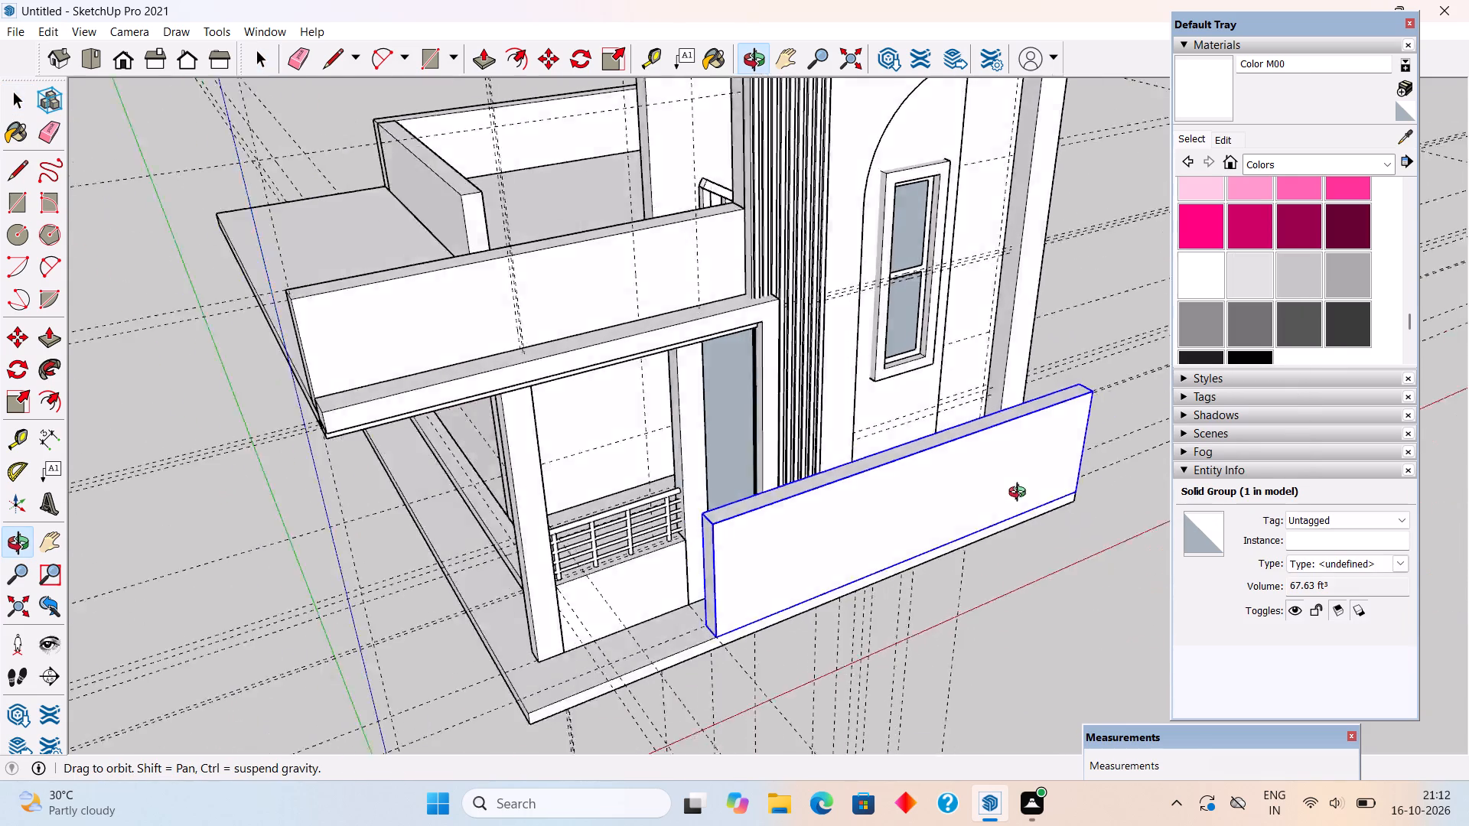
# Place a guide 9" in from the front boundary wall's railing-side end, parallel to that end.
pyautogui.moveTo(1021, 494); pyautogui.dragTo(1100, 510, button='middle')
pyautogui.scroll(3, 689, 668)
pyautogui.scroll(6, 735, 610)
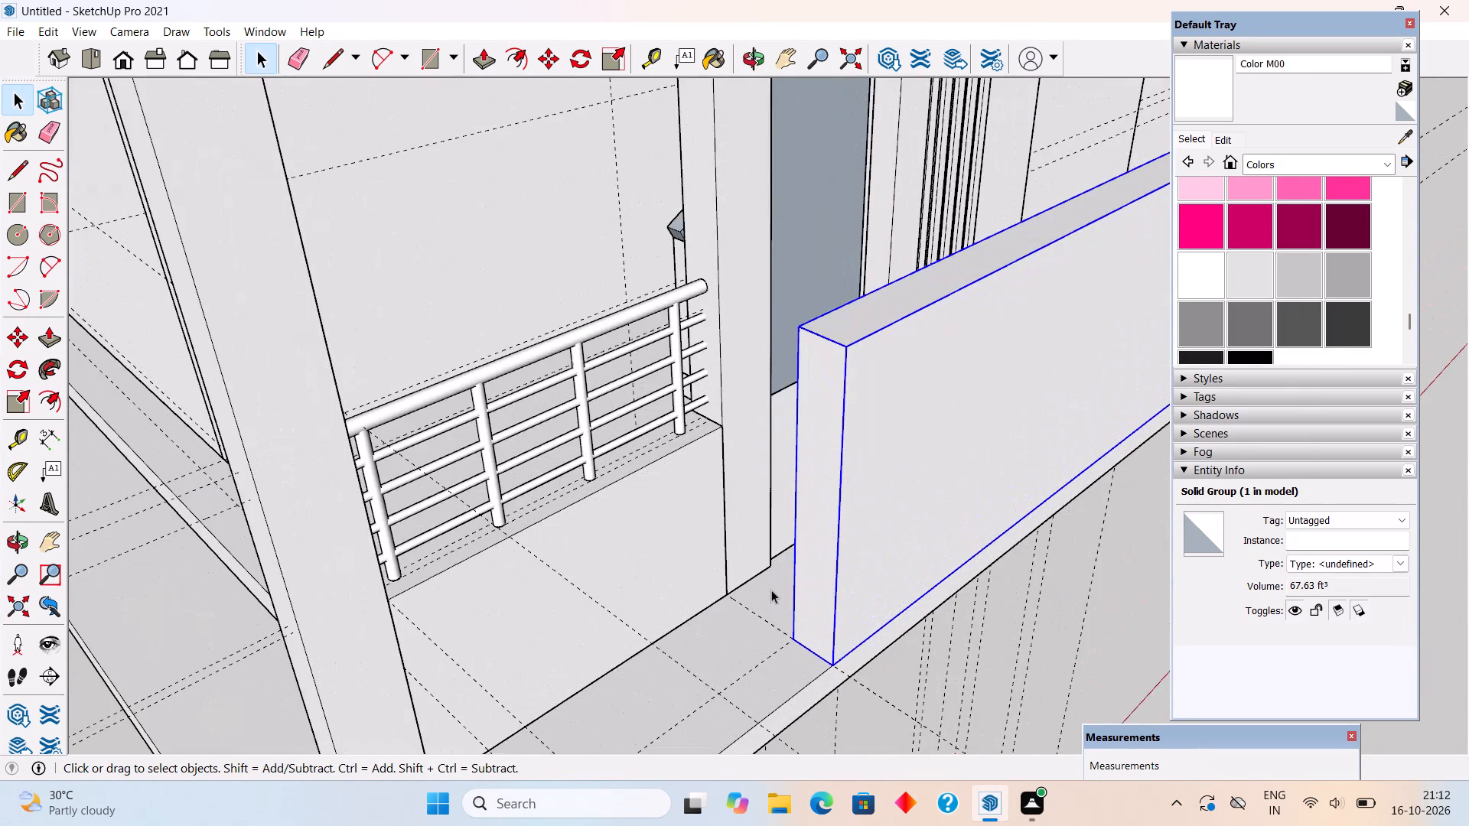
pyautogui.press('t')
pyautogui.click(766, 617)
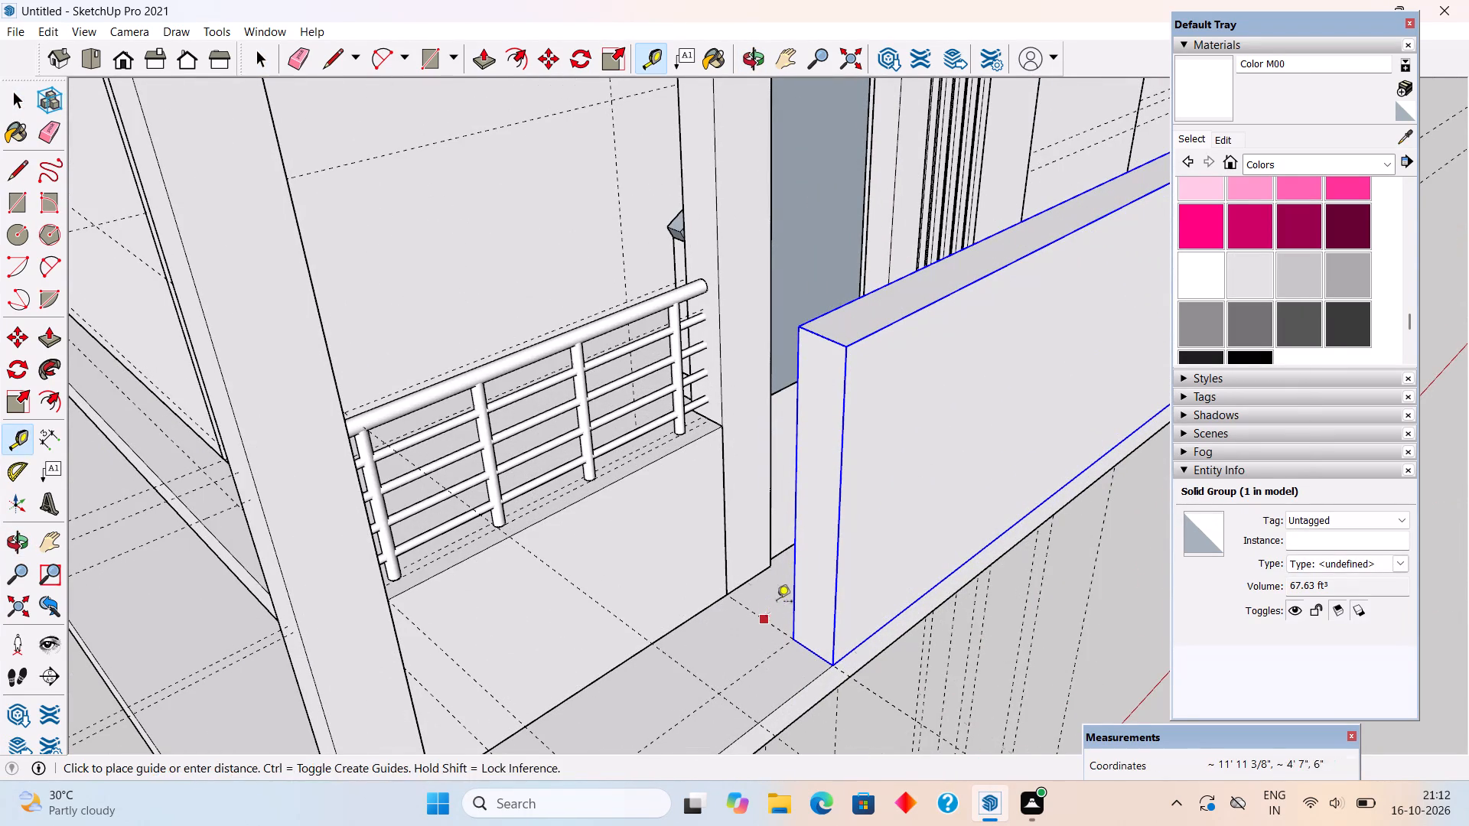
pyautogui.write('9"')
pyautogui.press('Return')
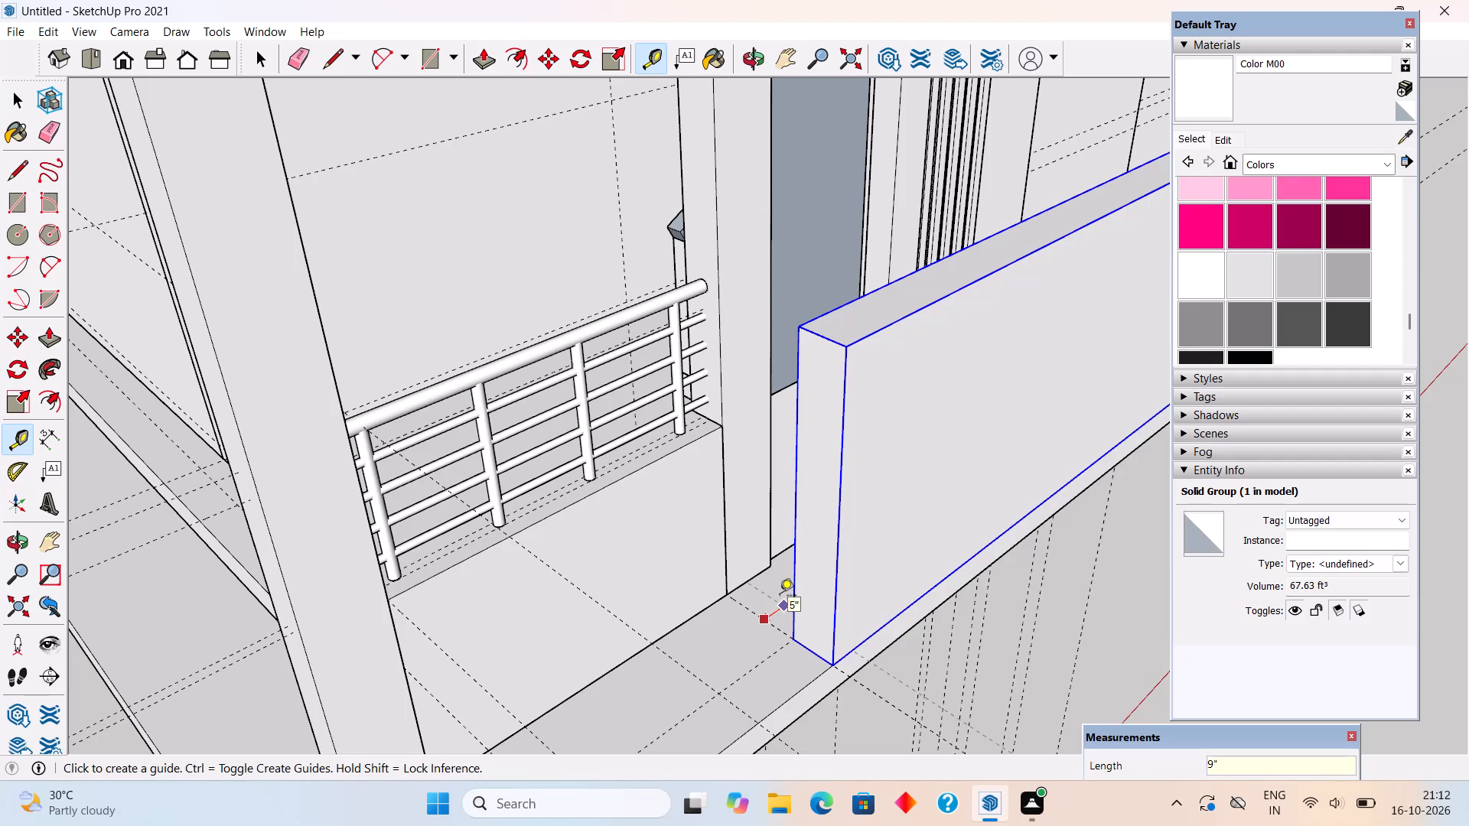
pyautogui.press('space')
# Draw a rectangle about 1' 4 5/8" by 9" on the slab, between the railing bay and the front boundary wall's end.
pyautogui.write('r')
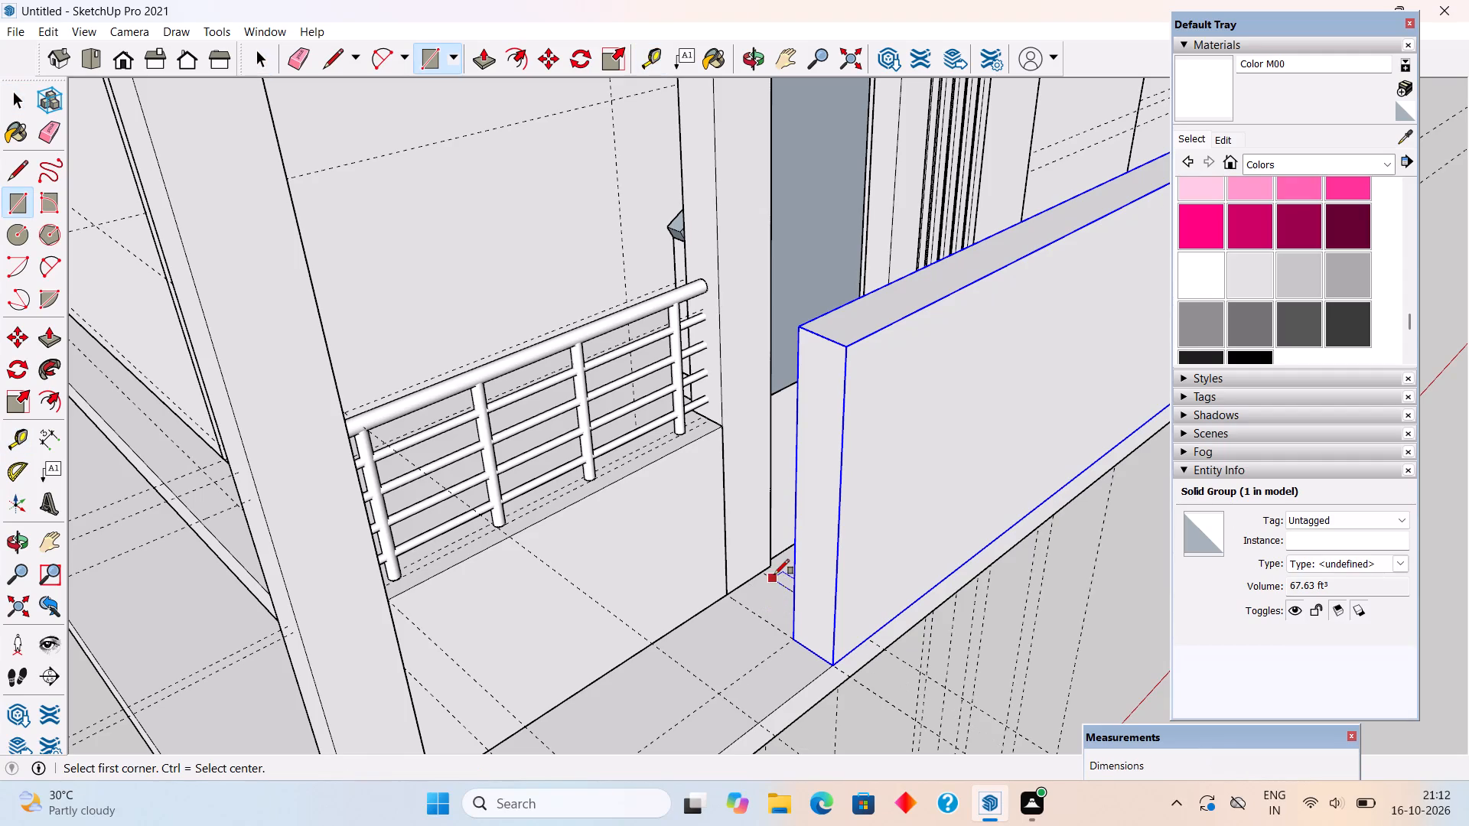
pyautogui.scroll(5, 780, 600)
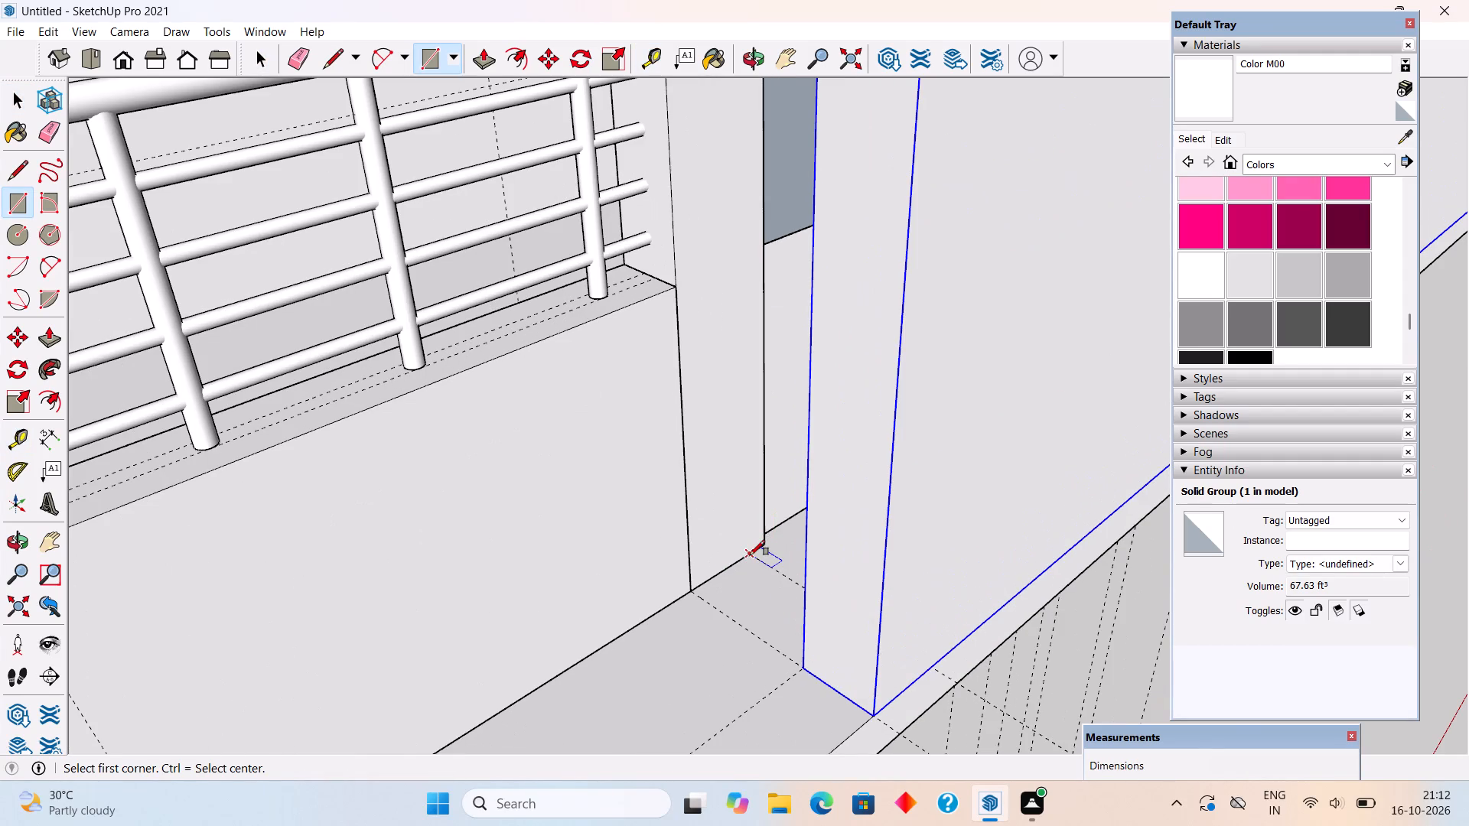
pyautogui.click(750, 555)
pyautogui.click(802, 668)
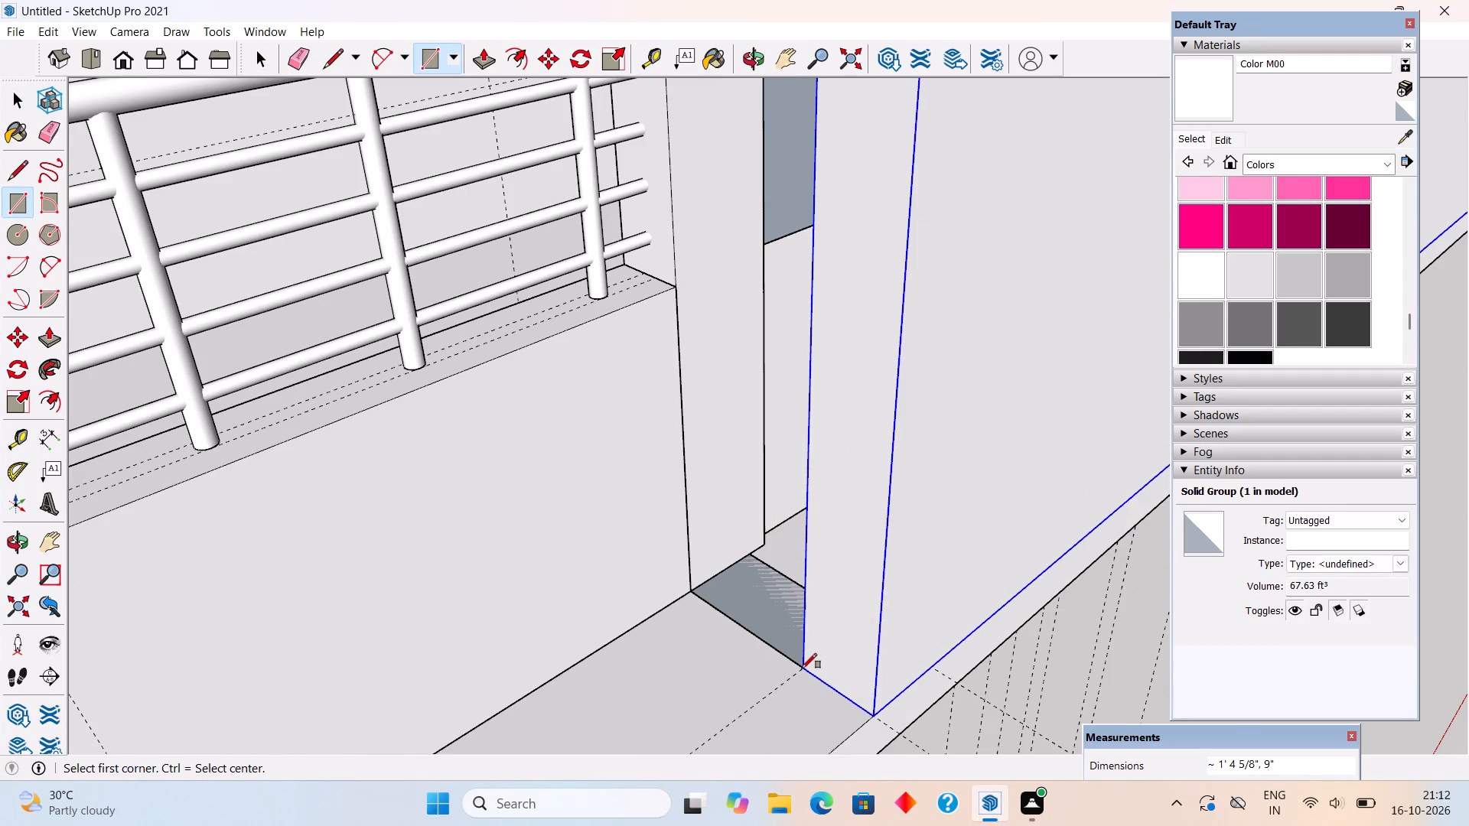
# Push/Pull the small connecting rectangle up 5', level with the top of the front boundary wall.
pyautogui.press('p')
pyautogui.click(787, 642)
pyautogui.scroll(-6, 819, 392)
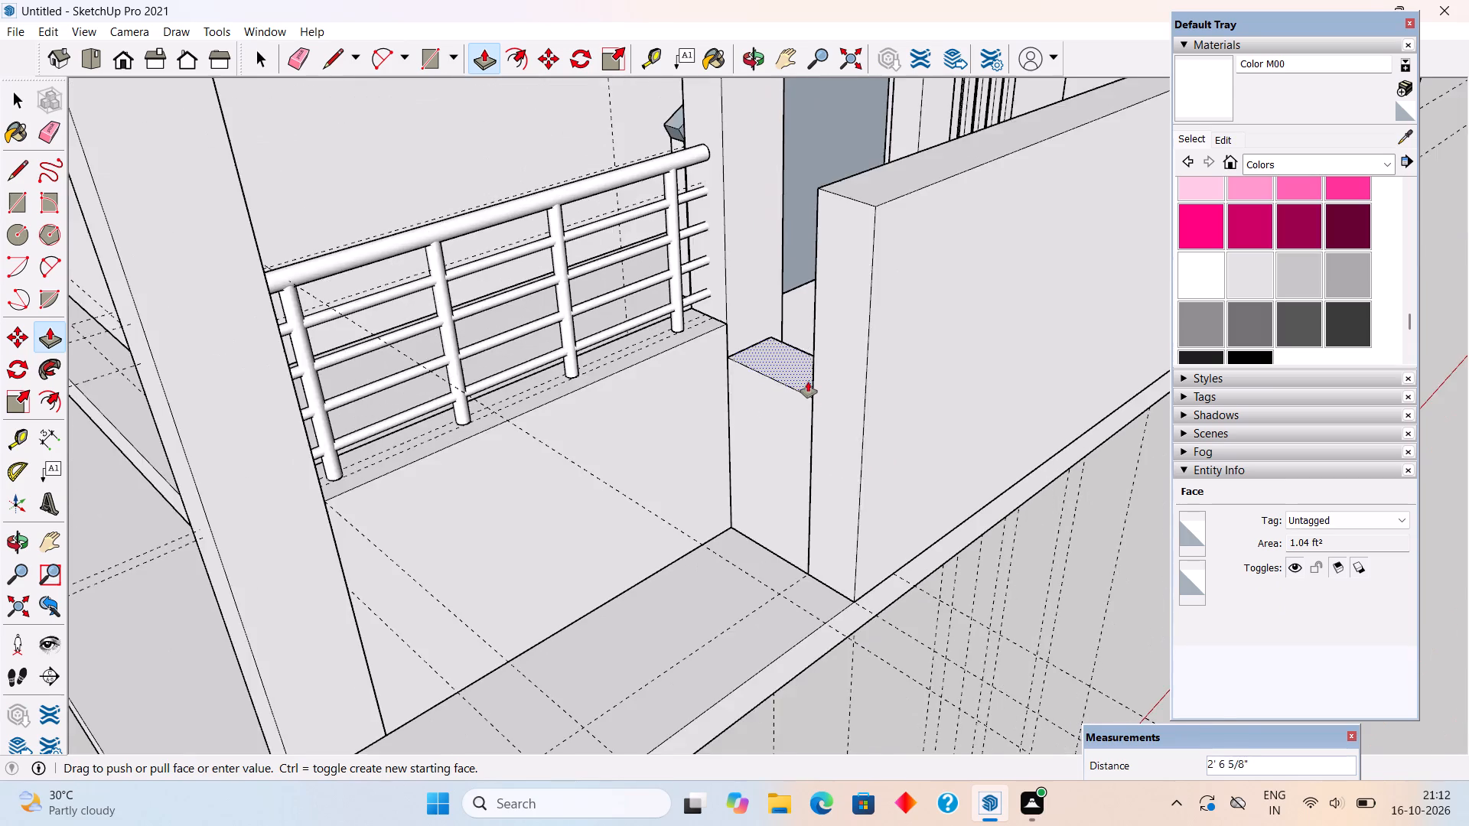
pyautogui.scroll(-4, 808, 382)
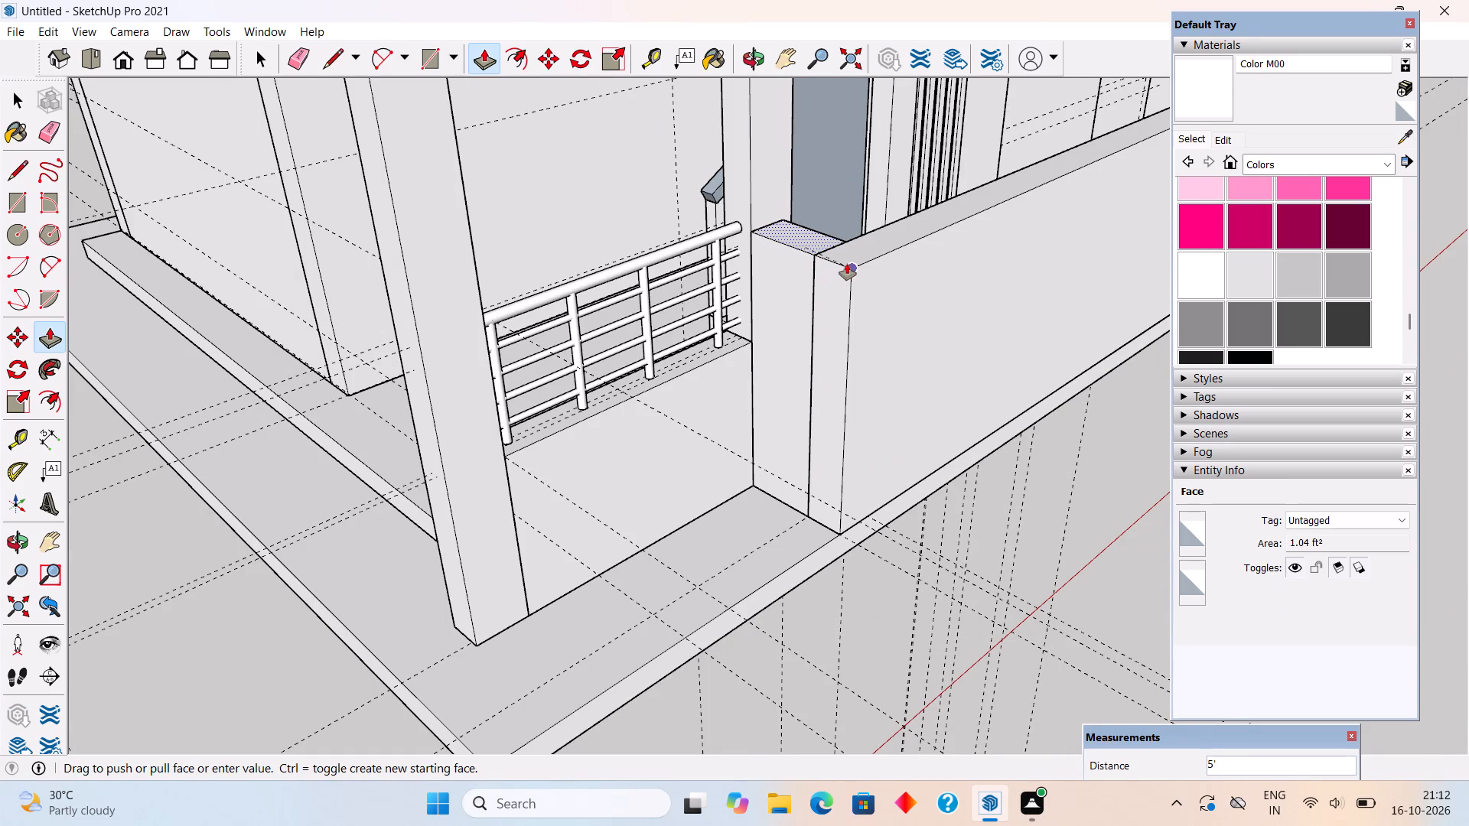
pyautogui.click(847, 265)
pyautogui.press('space')
pyautogui.scroll(-2, 831, 288)
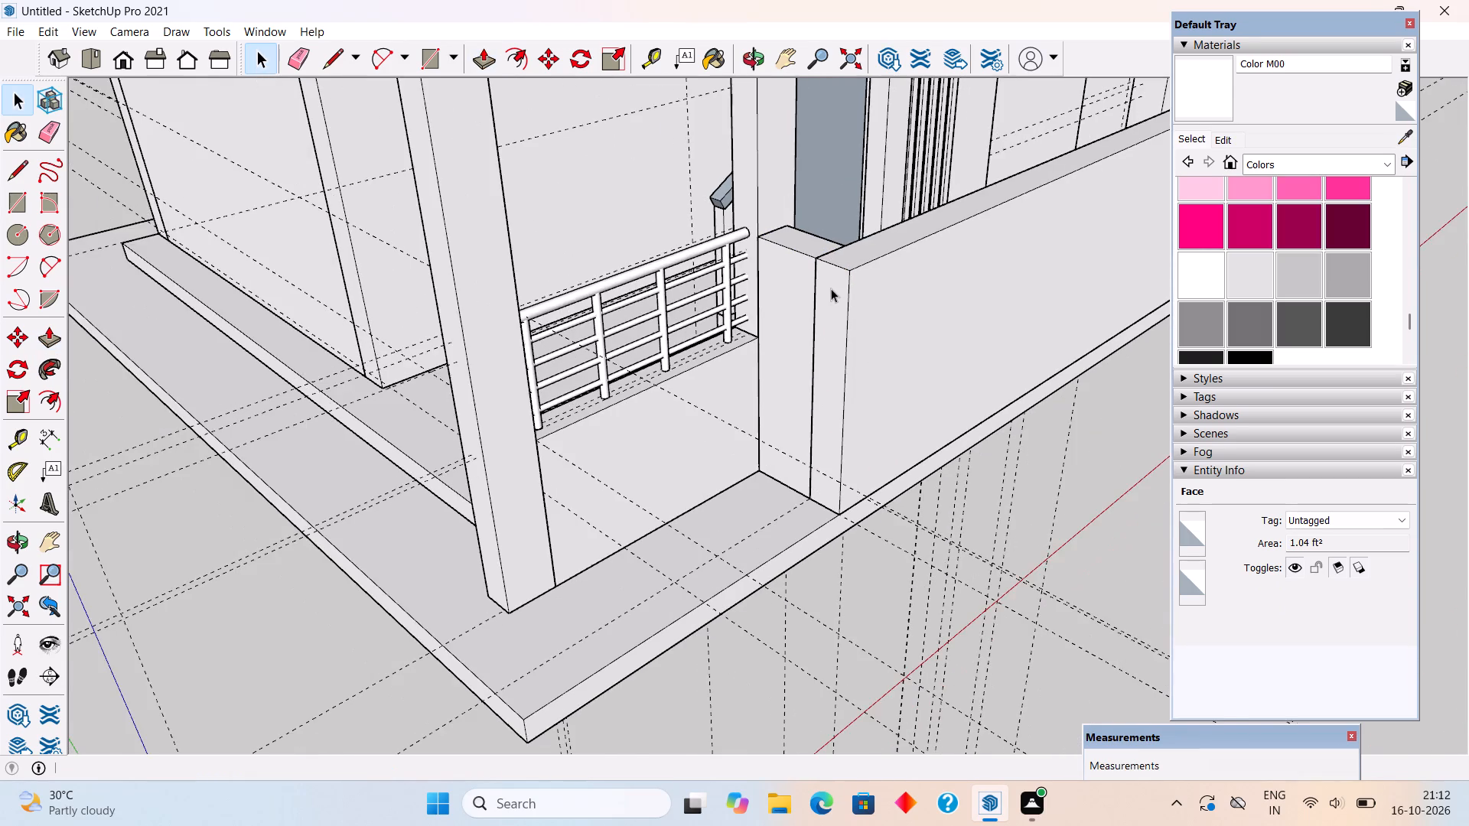
pyautogui.scroll(-10, 831, 288)
pyautogui.click(1093, 366)
# Examine the house's front facade and the new boundary wall from several angles and distances.
pyautogui.moveTo(952, 322); pyautogui.dragTo(728, 263, button='middle')
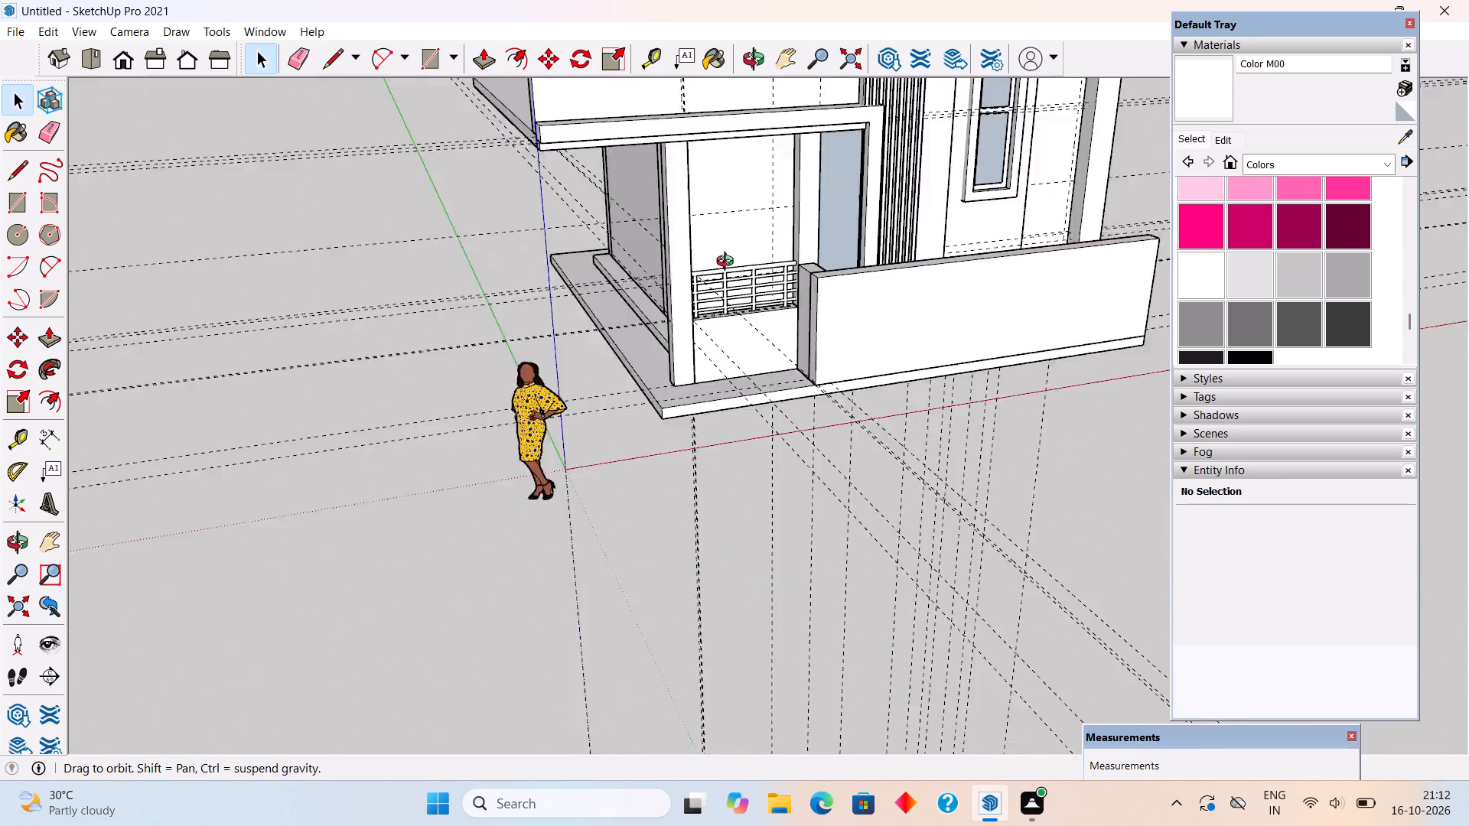
pyautogui.moveTo(728, 263); pyautogui.dragTo(653, 238, button='middle')
pyautogui.scroll(-9, 653, 238)
pyautogui.moveTo(728, 294); pyautogui.dragTo(710, 226, button='middle')
pyautogui.scroll(2, 710, 226)
pyautogui.scroll(-5, 709, 211)
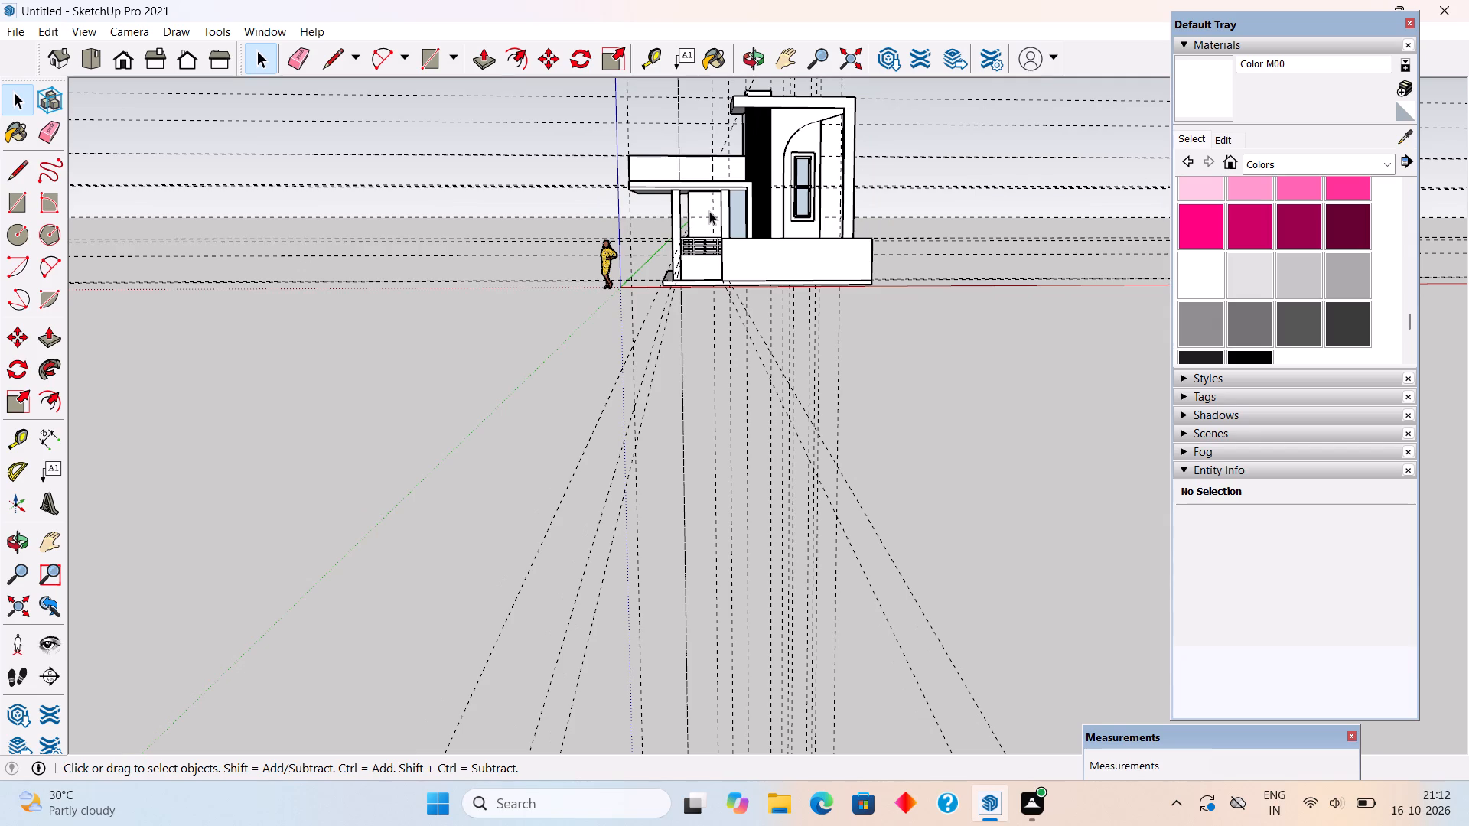
pyautogui.scroll(-8, 719, 268)
pyautogui.scroll(5, 788, 110)
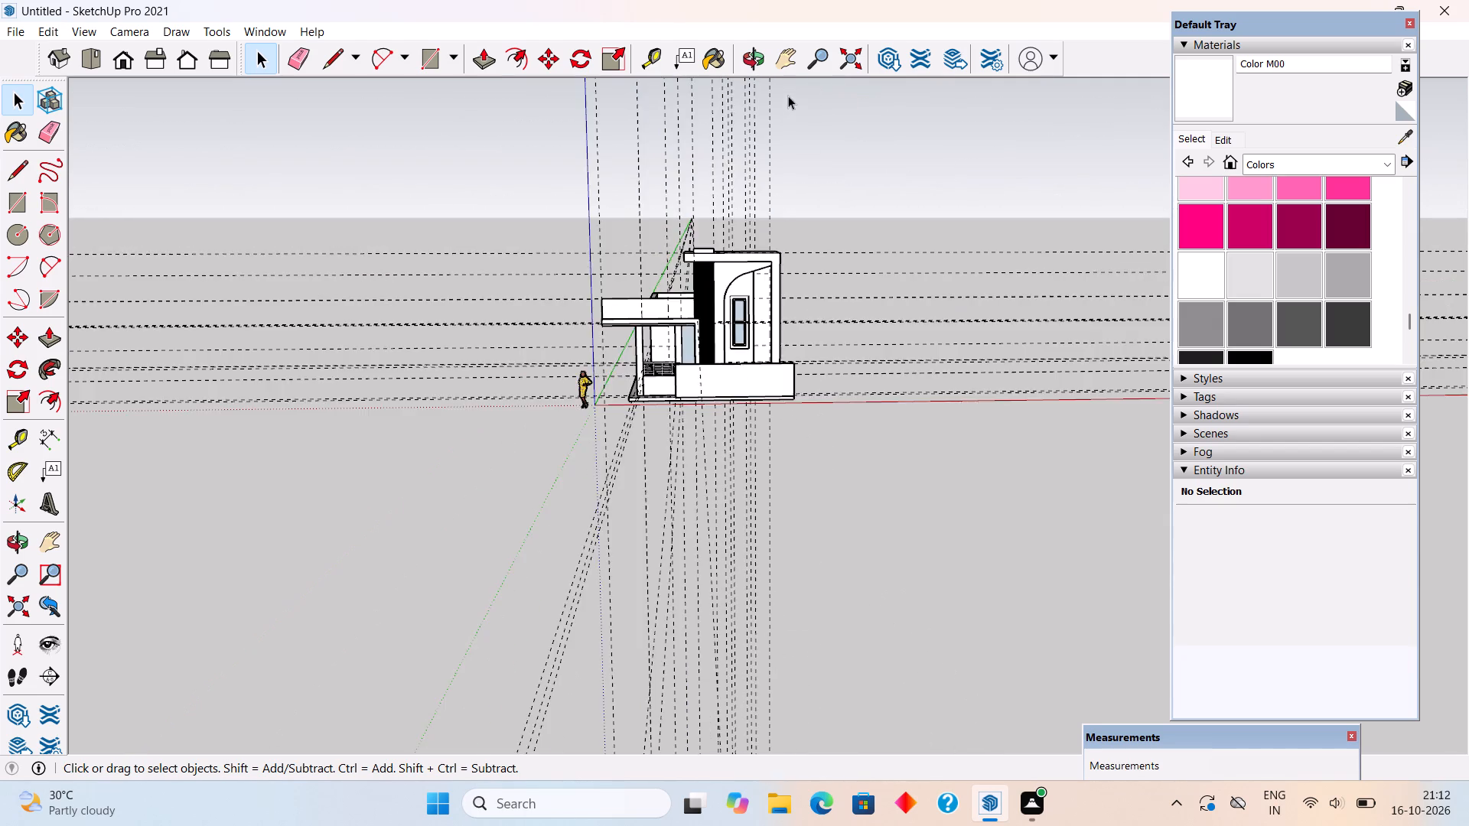
pyautogui.scroll(5, 788, 96)
pyautogui.scroll(1, 760, 318)
pyautogui.moveTo(733, 323); pyautogui.dragTo(699, 328, button='middle')
pyautogui.scroll(5, 699, 328)
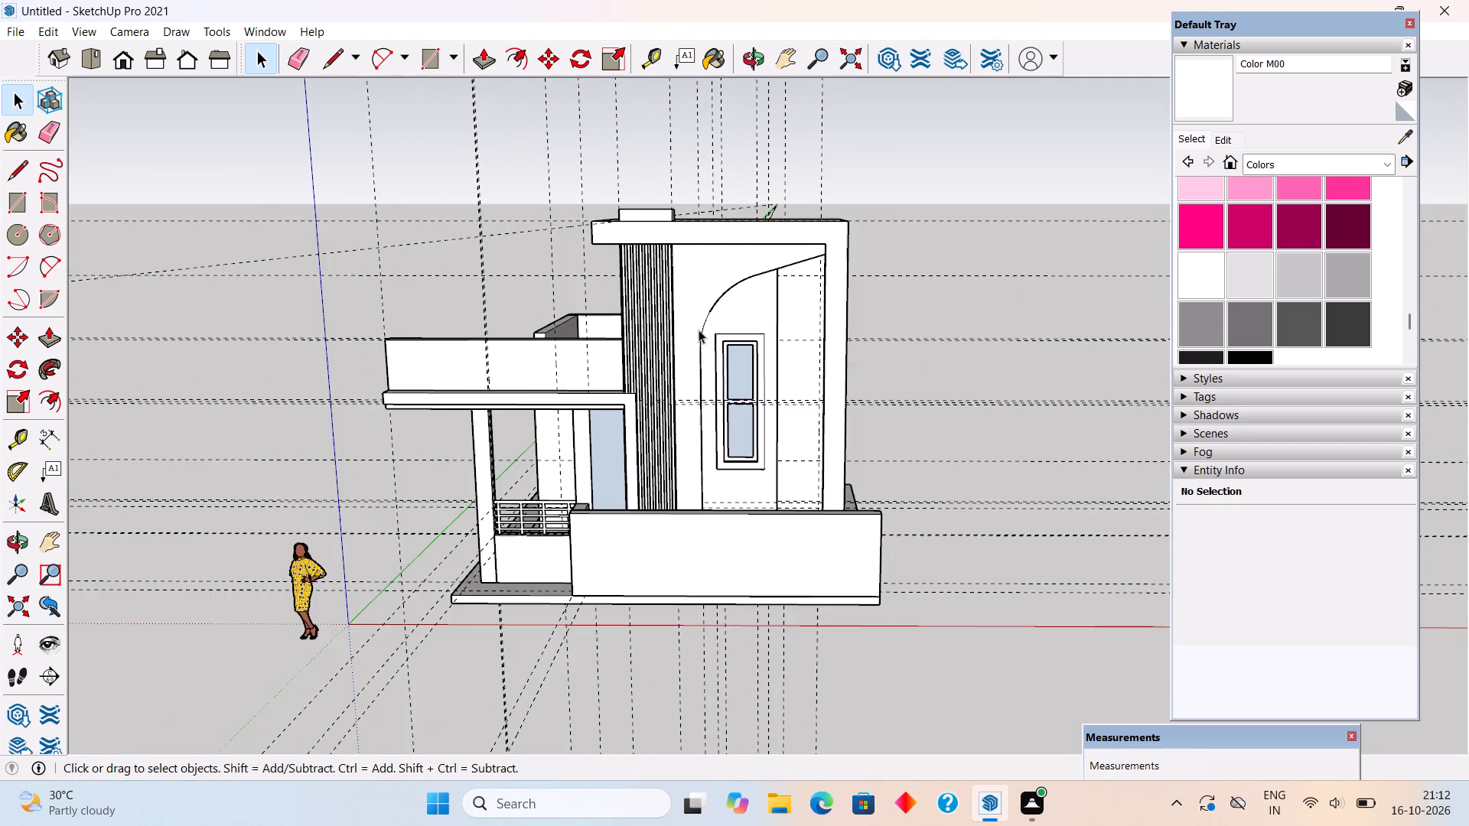
pyautogui.scroll(1, 699, 330)
pyautogui.scroll(-1, 684, 215)
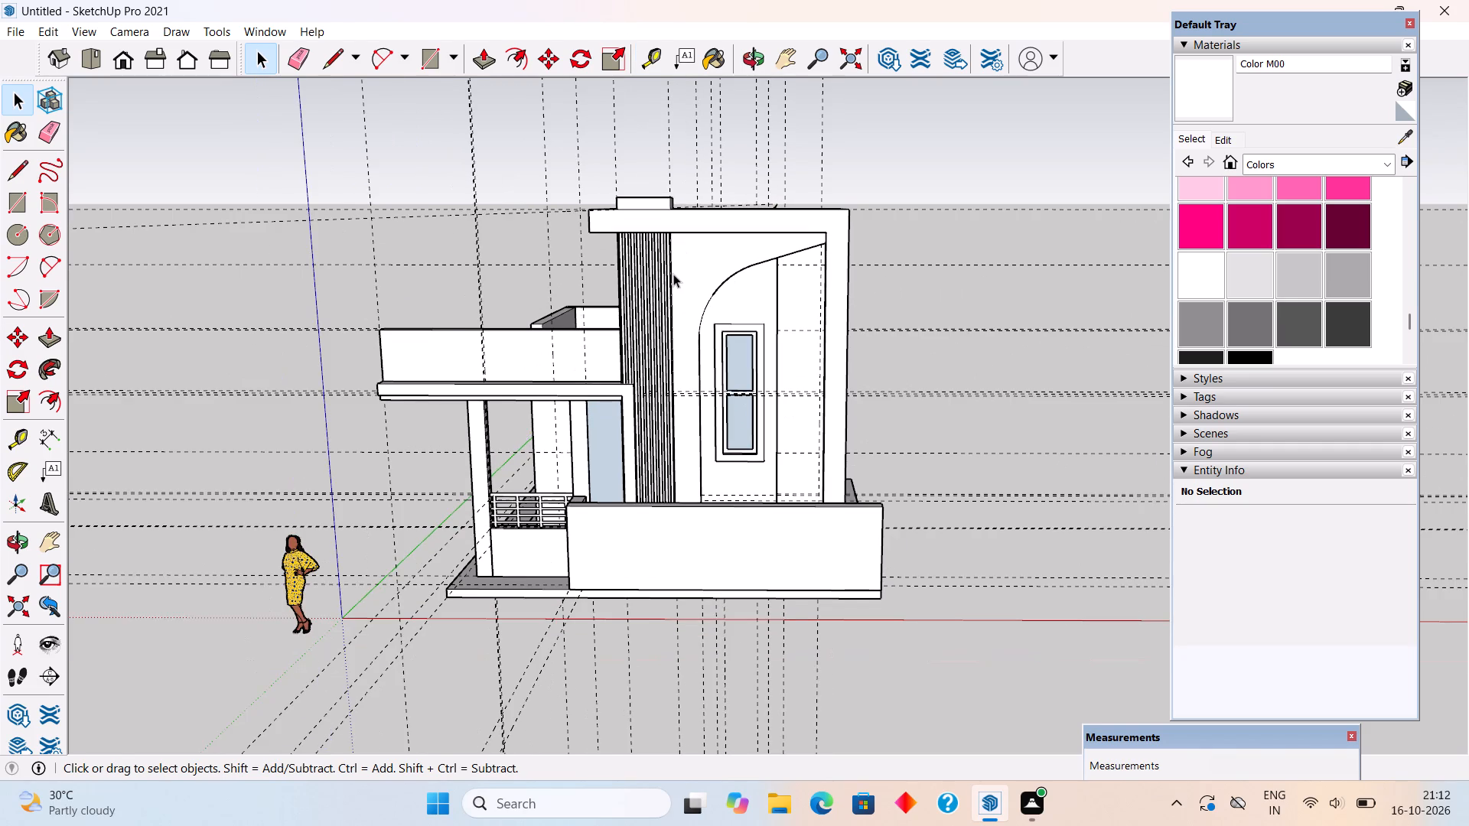
pyautogui.moveTo(673, 274); pyautogui.dragTo(785, 283, button='middle')
pyautogui.scroll(2, 785, 283)
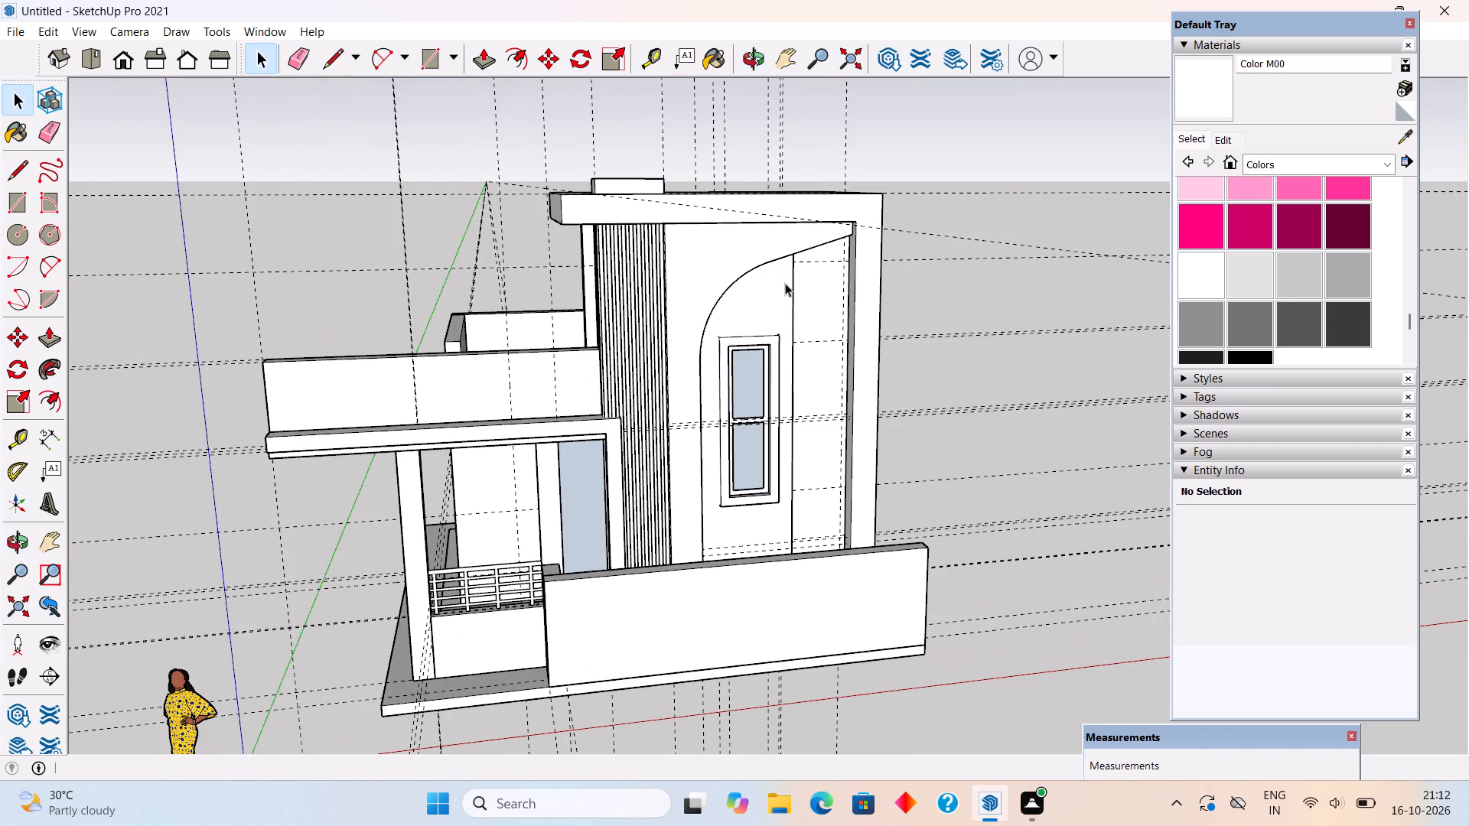
pyautogui.scroll(1, 782, 307)
pyautogui.moveTo(724, 279); pyautogui.dragTo(639, 233, button='middle')
pyautogui.scroll(3, 639, 233)
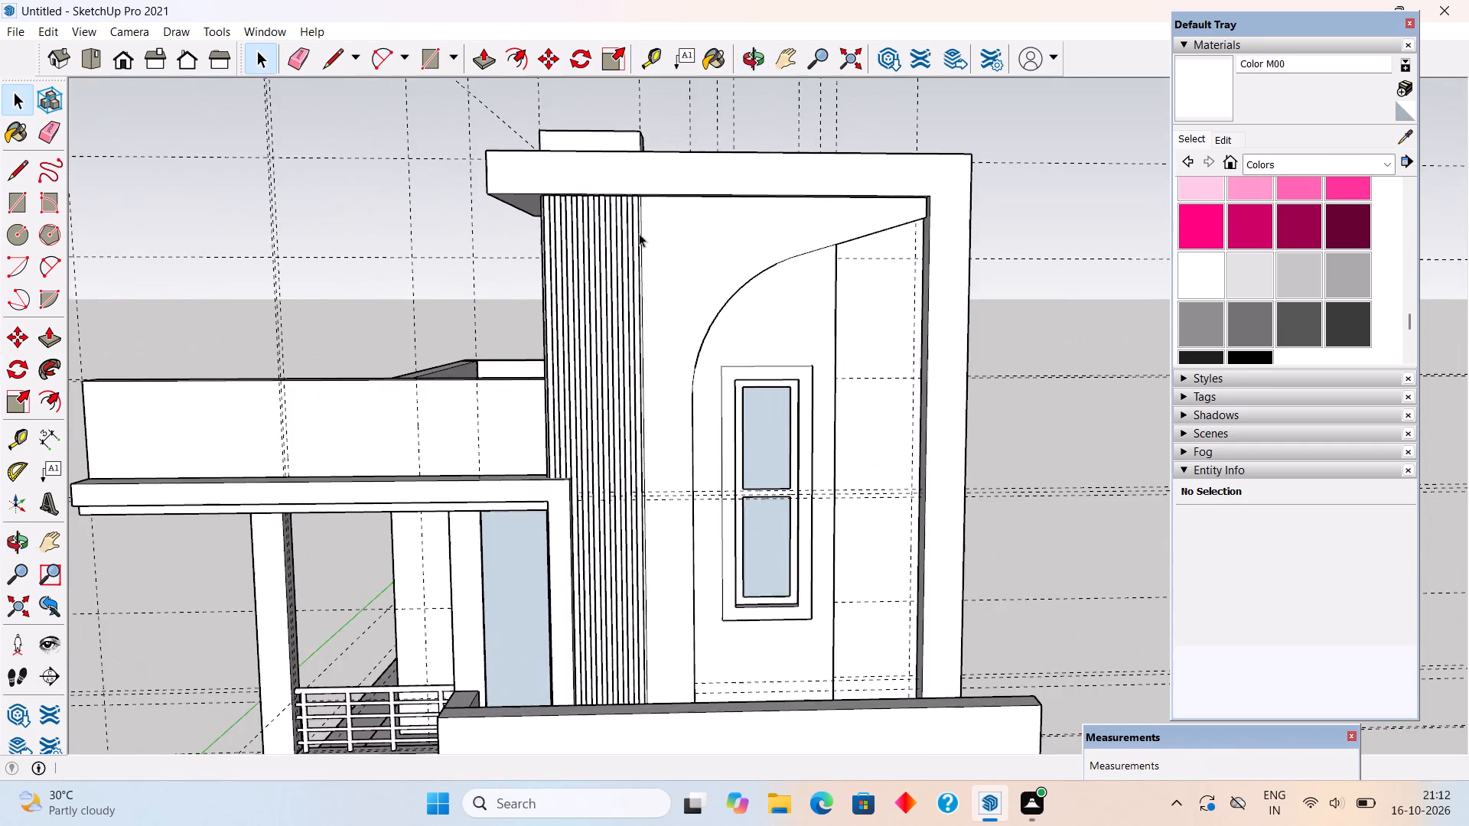
pyautogui.scroll(-5, 639, 233)
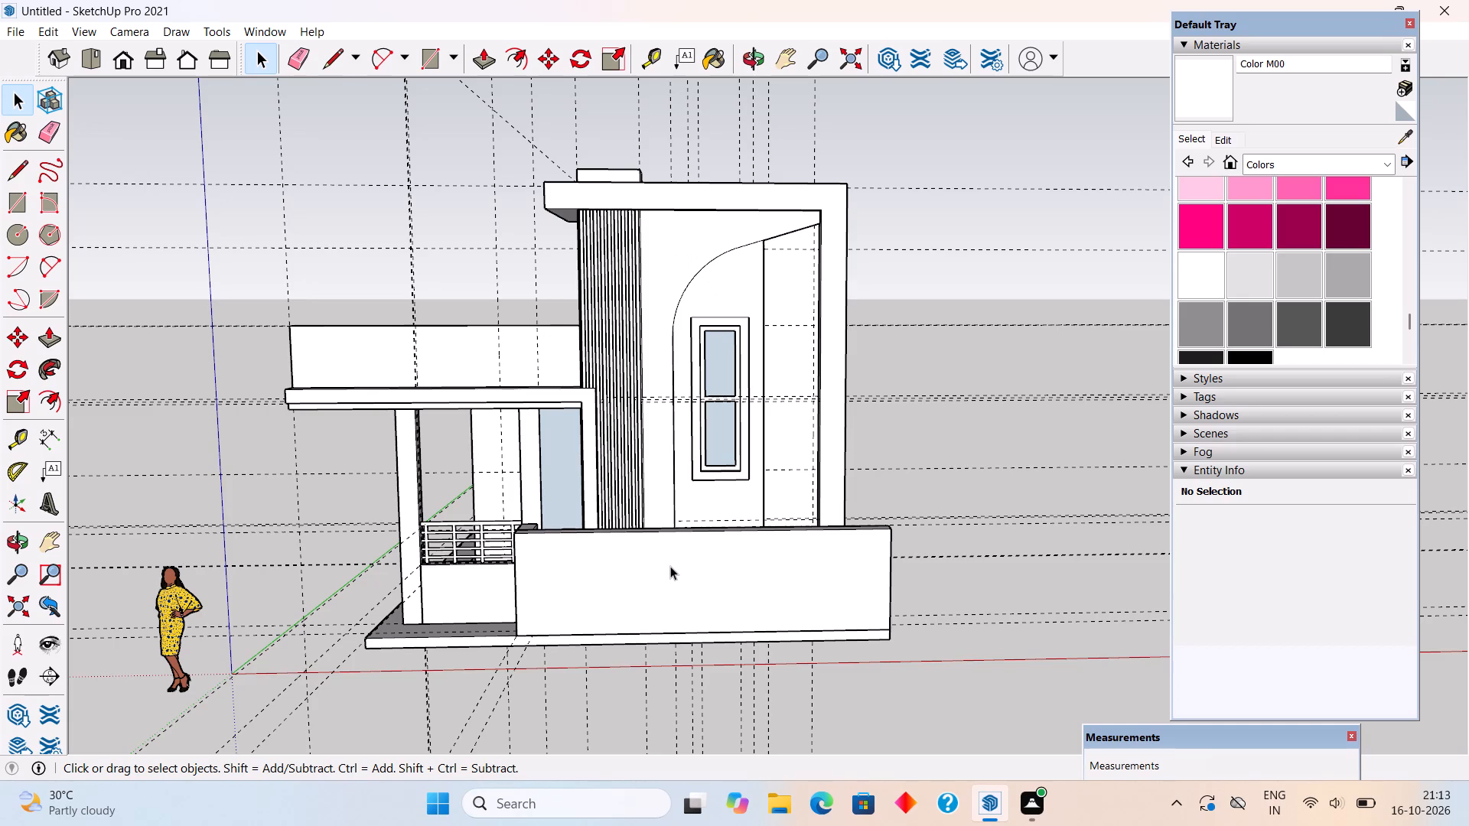
# Inside the front boundary wall group, push the far end face about 12' 2 5/8" back toward the railing bay.
pyautogui.moveTo(795, 564); pyautogui.dragTo(324, 568, button='middle')
pyautogui.scroll(1, 783, 659)
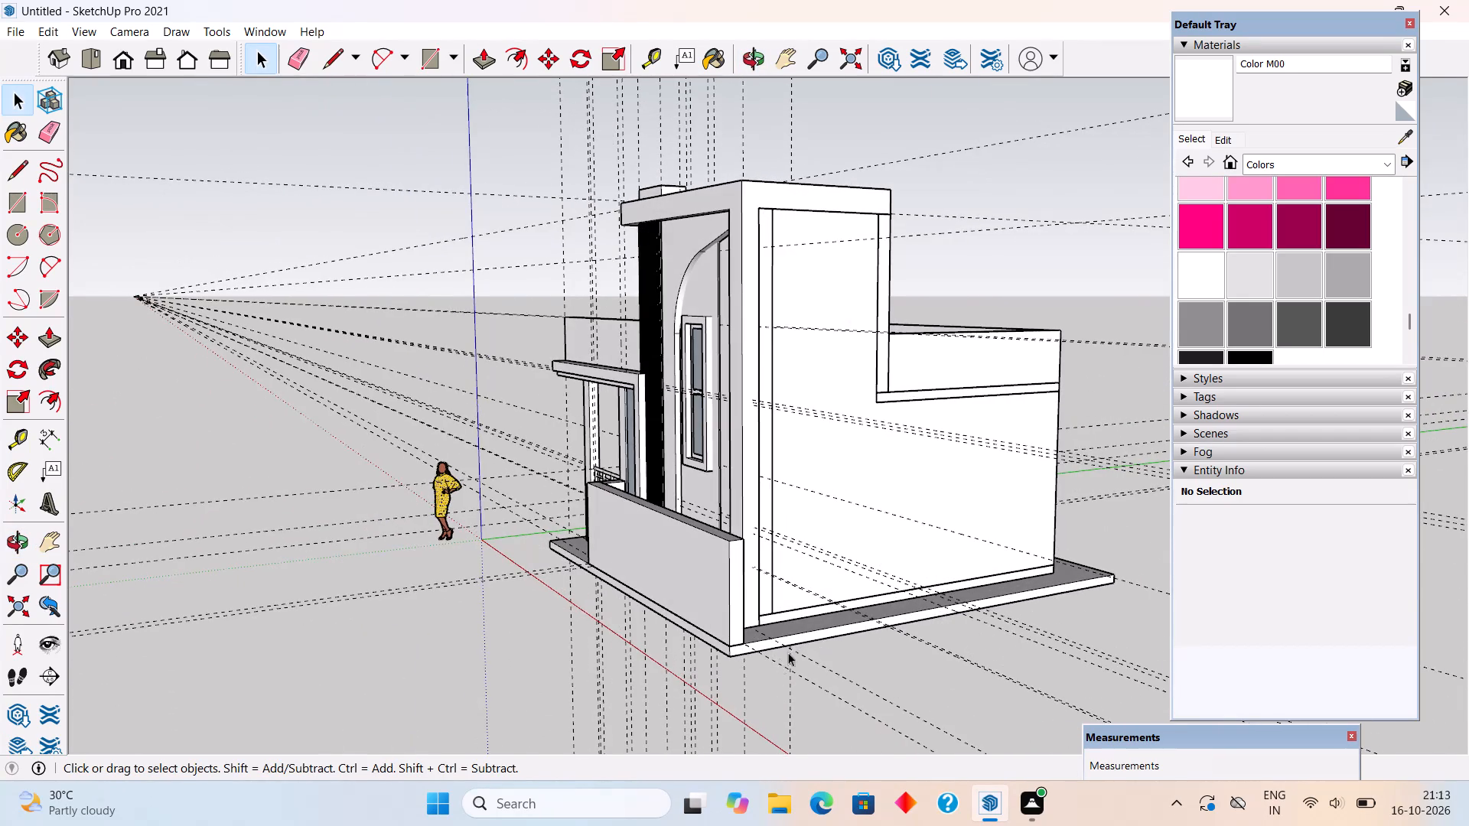
pyautogui.scroll(3, 788, 652)
pyautogui.tripleClick(709, 580)
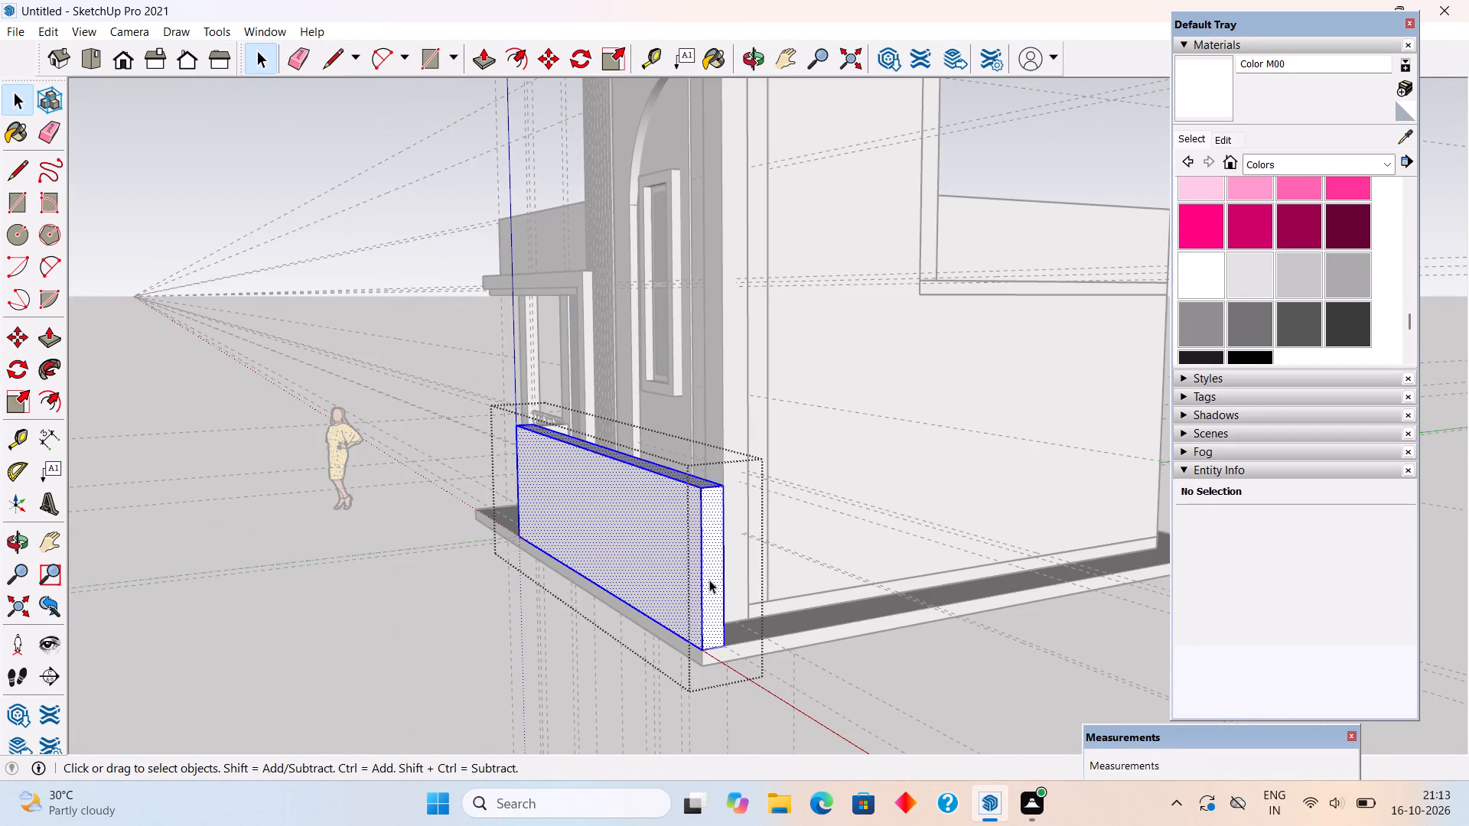
pyautogui.press('p')
pyautogui.click(709, 580)
pyautogui.moveTo(654, 562); pyautogui.dragTo(951, 566, button='middle')
pyautogui.click(666, 567)
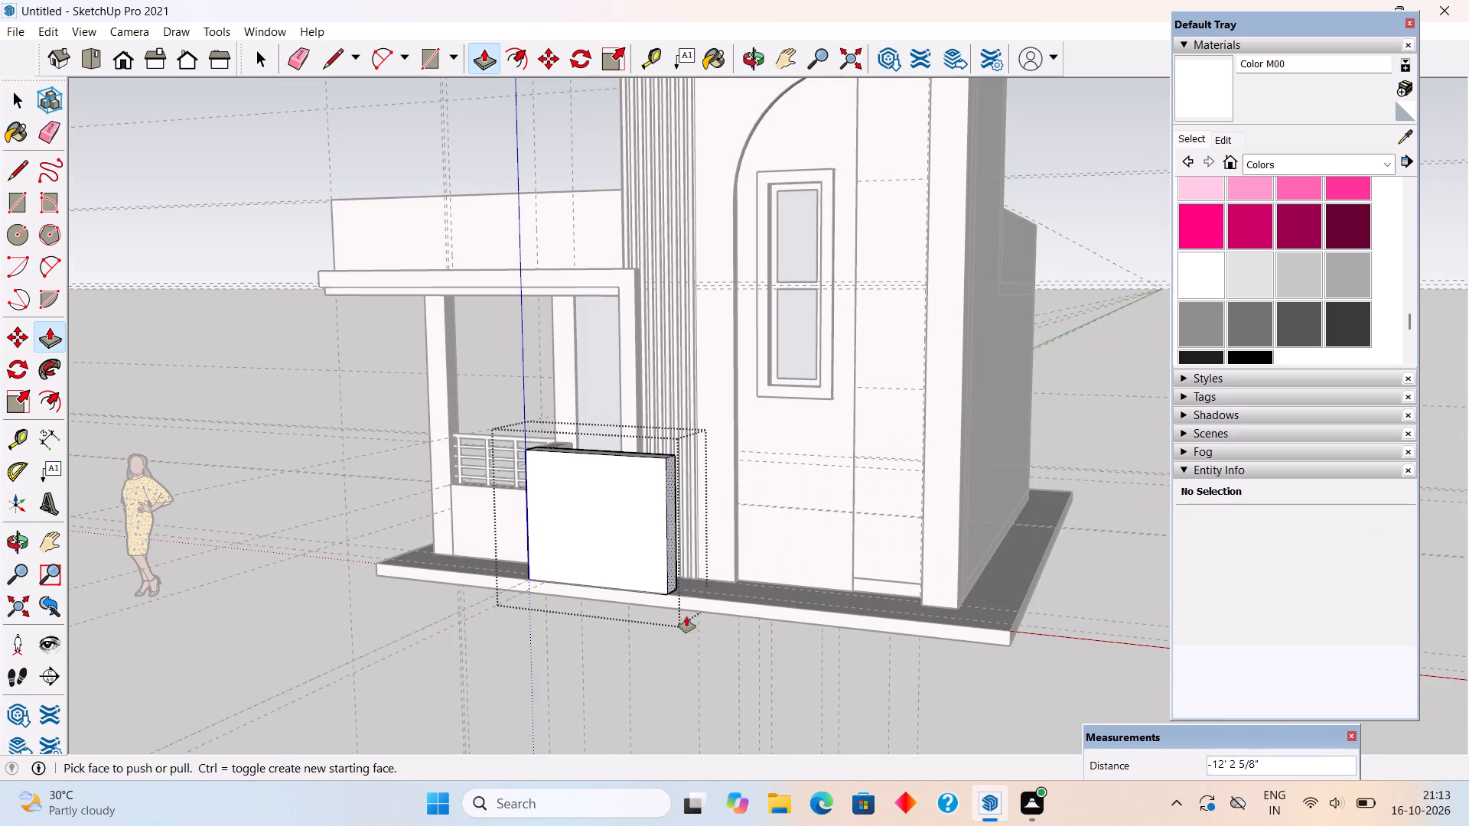
# Place a vertical guide 6' along the wall's front face from its railing-side edge.
pyautogui.moveTo(696, 618); pyautogui.dragTo(963, 633, button='middle')
pyautogui.press('t')
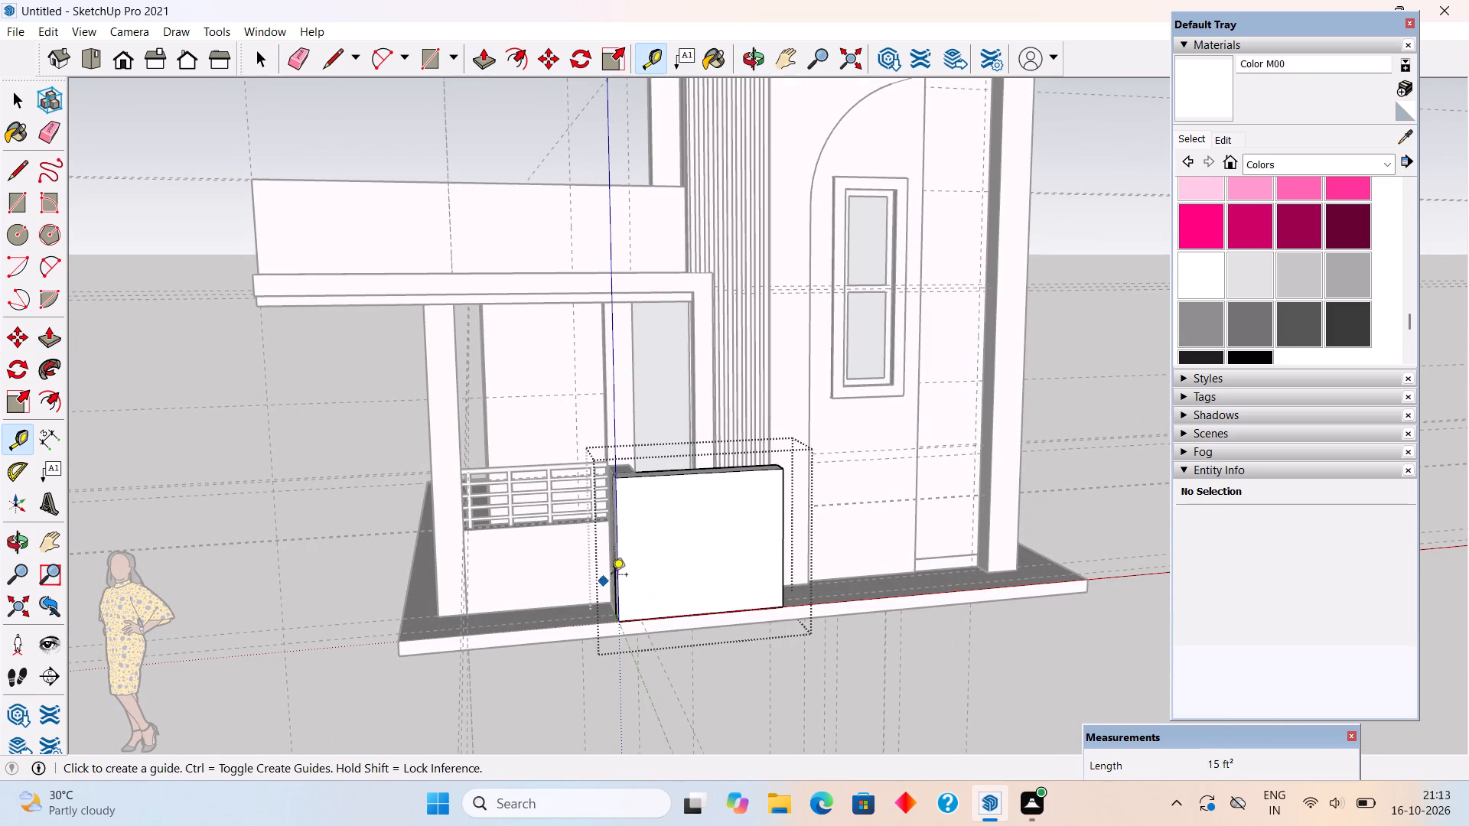
pyautogui.click(618, 572)
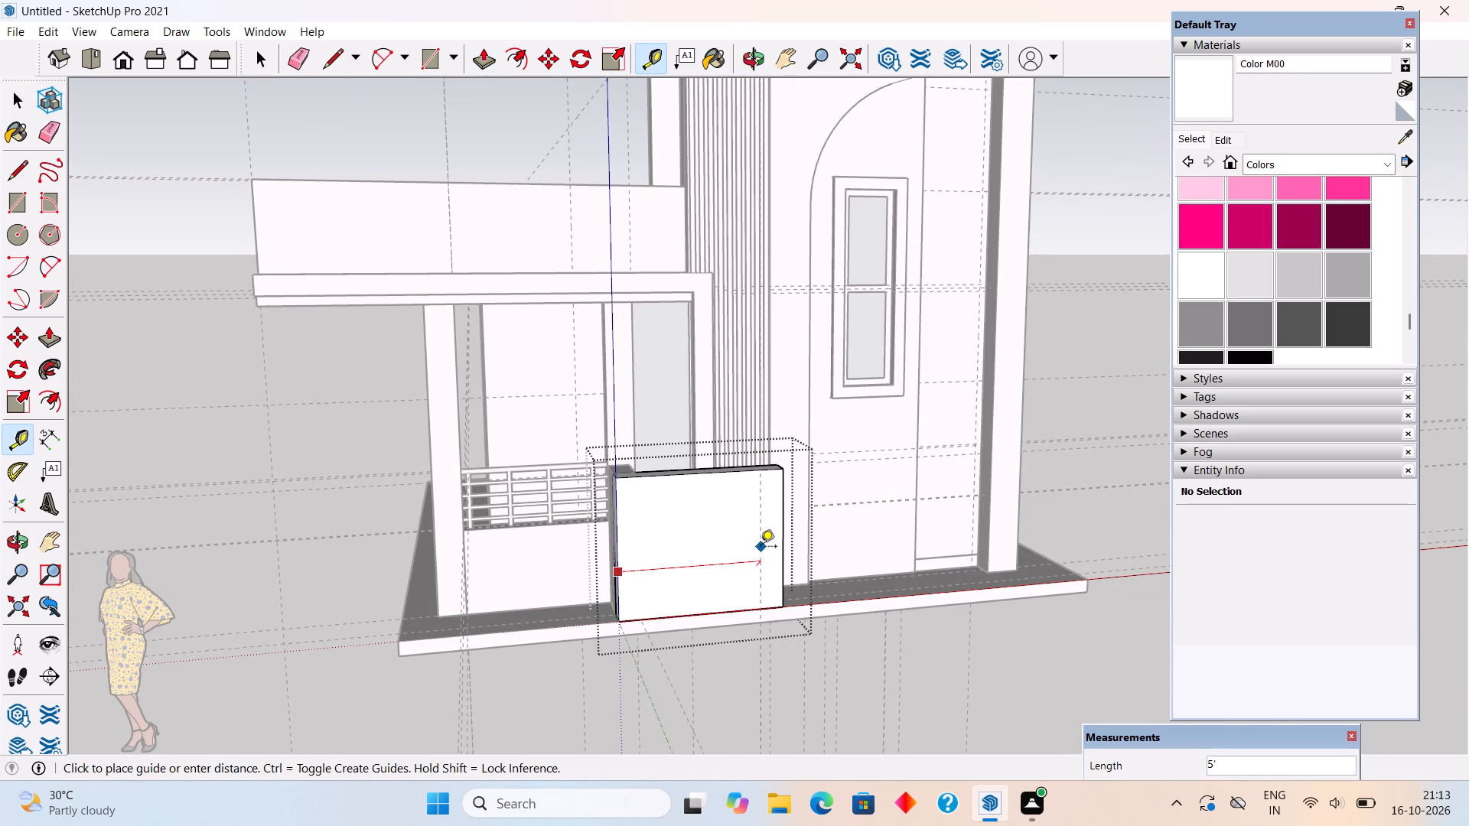
pyautogui.write("6'")
pyautogui.press('Return')
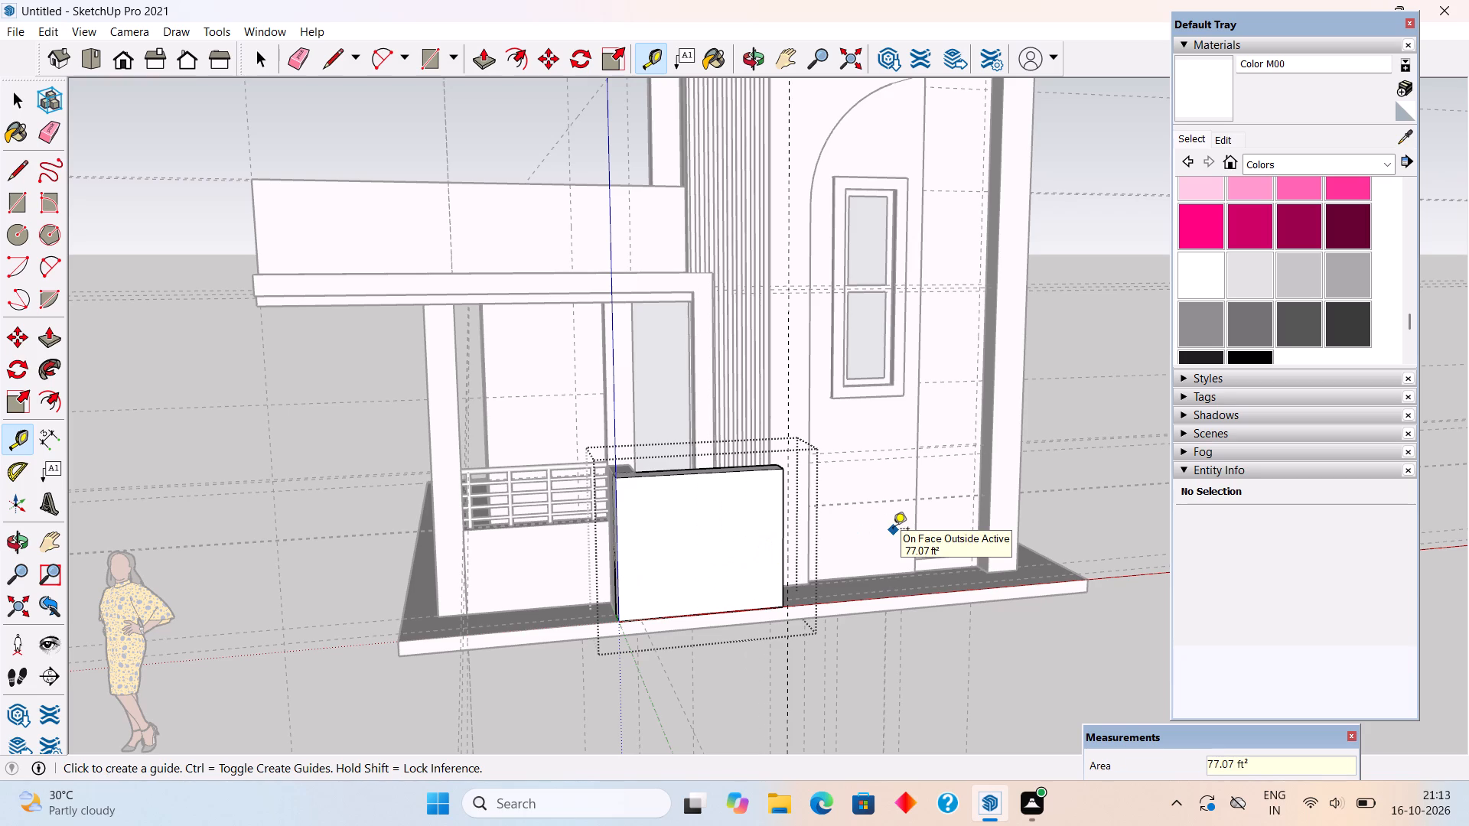
pyautogui.moveTo(893, 532); pyautogui.dragTo(823, 546, button='middle')
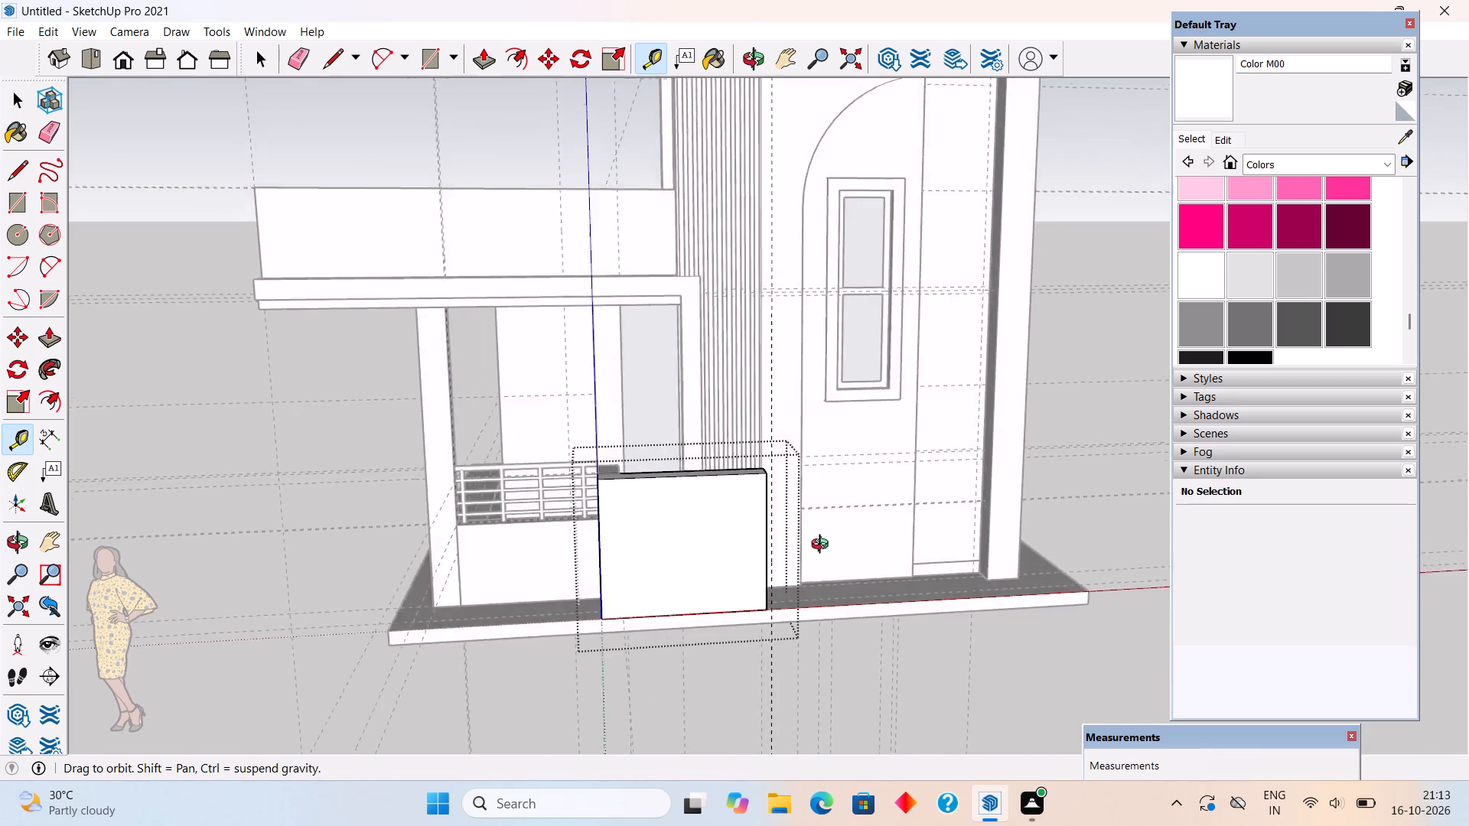
pyautogui.moveTo(823, 546); pyautogui.dragTo(729, 552, button='middle')
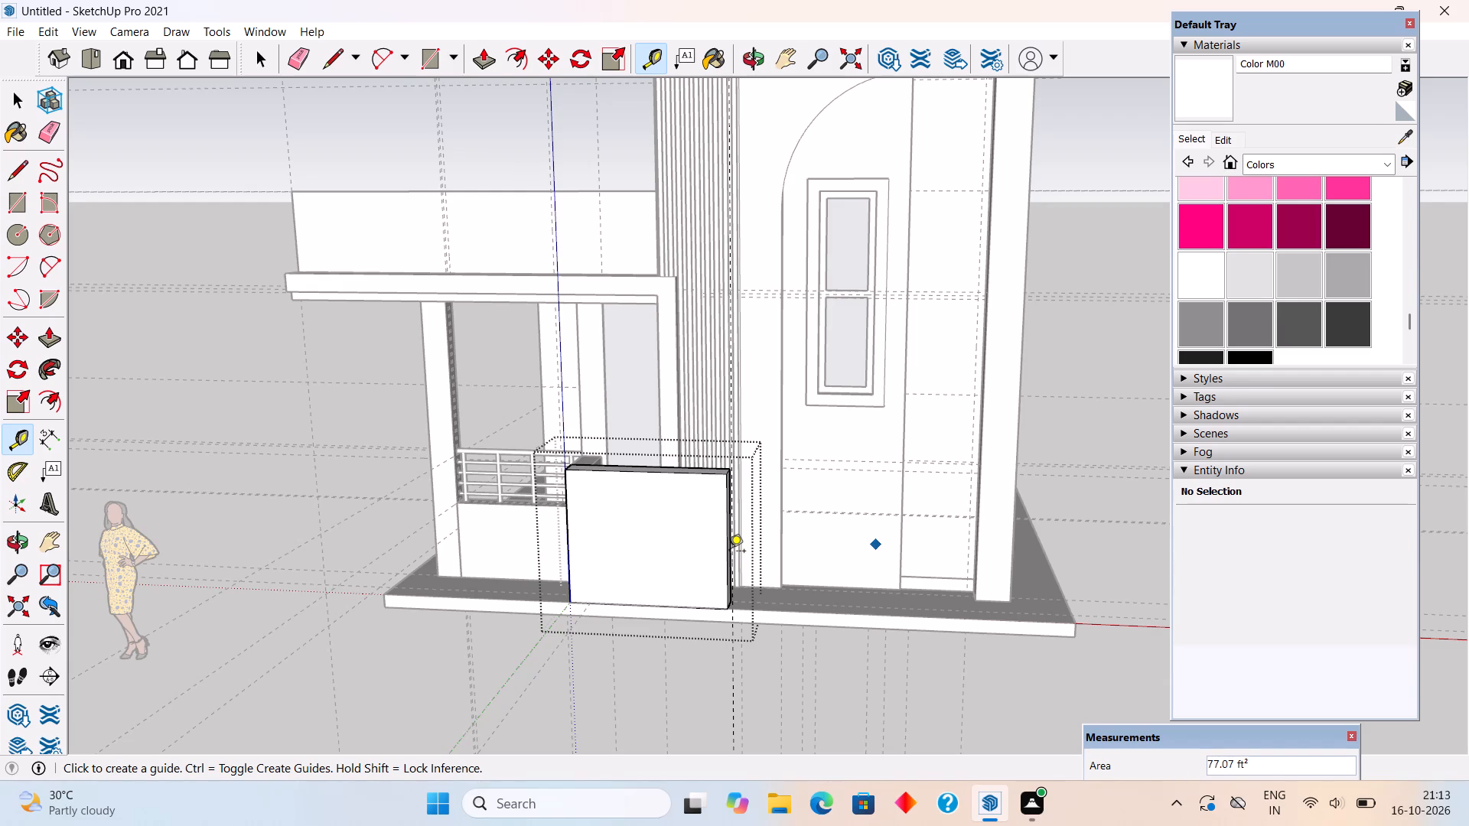
# Pull the shortened wall's free end face outward about 2' 7 3/16" and leave the group.
pyautogui.scroll(3, 864, 562)
pyautogui.press('space')
pyautogui.moveTo(660, 541); pyautogui.dragTo(549, 531, button='middle')
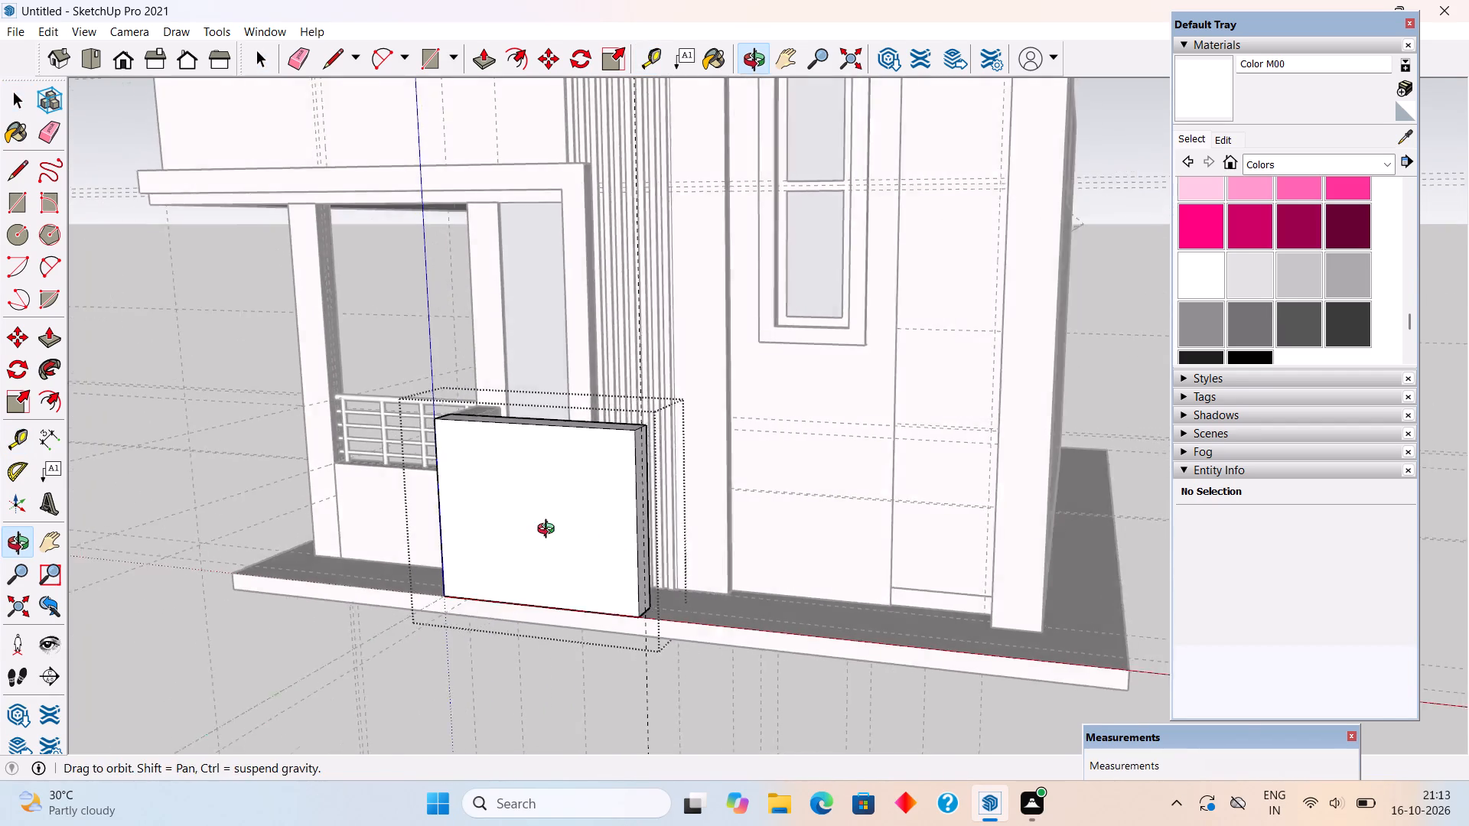
pyautogui.moveTo(549, 531); pyautogui.dragTo(548, 531, button='middle')
pyautogui.scroll(3, 581, 526)
pyautogui.press('p')
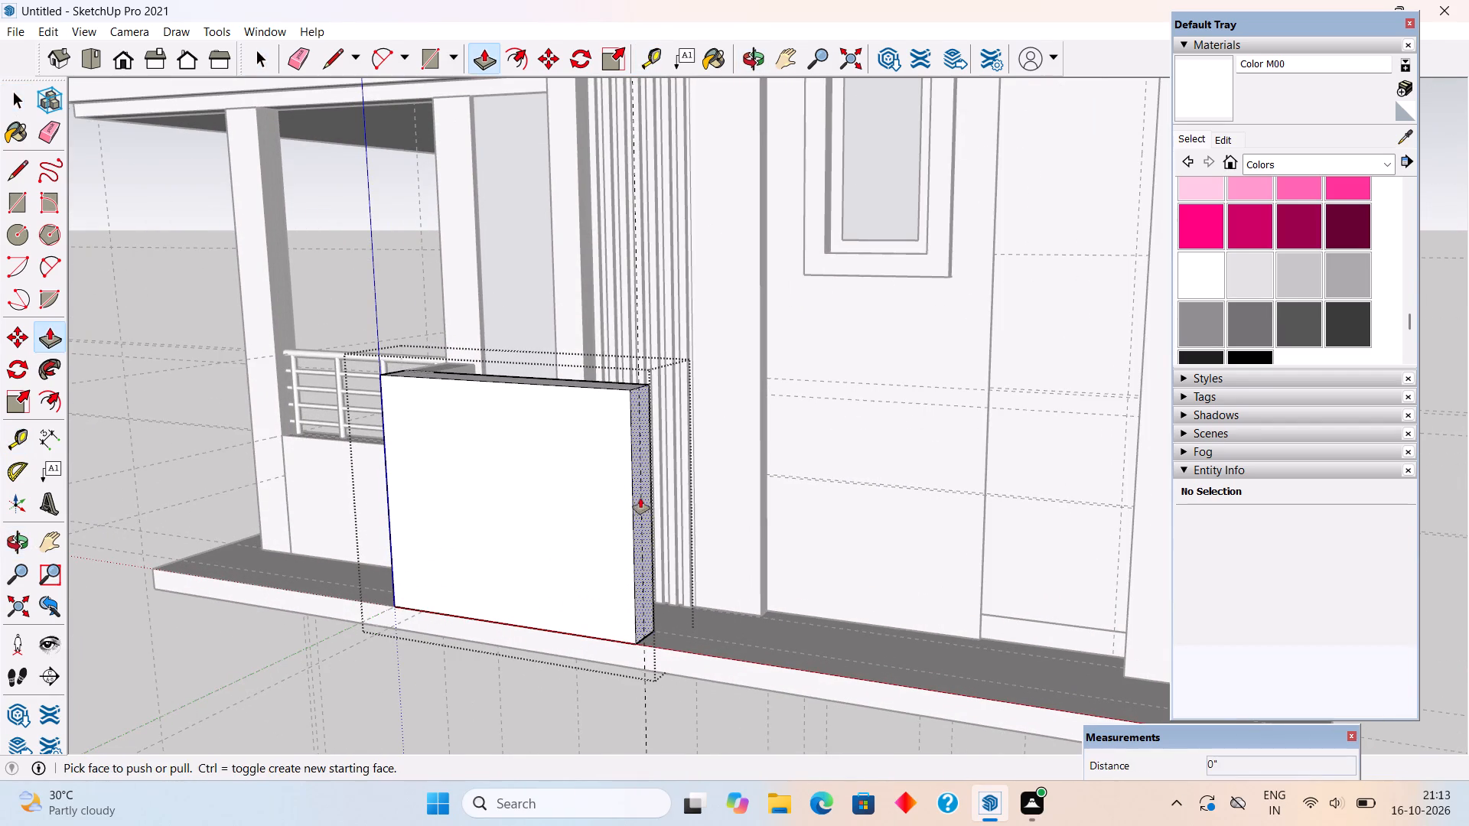
pyautogui.click(641, 497)
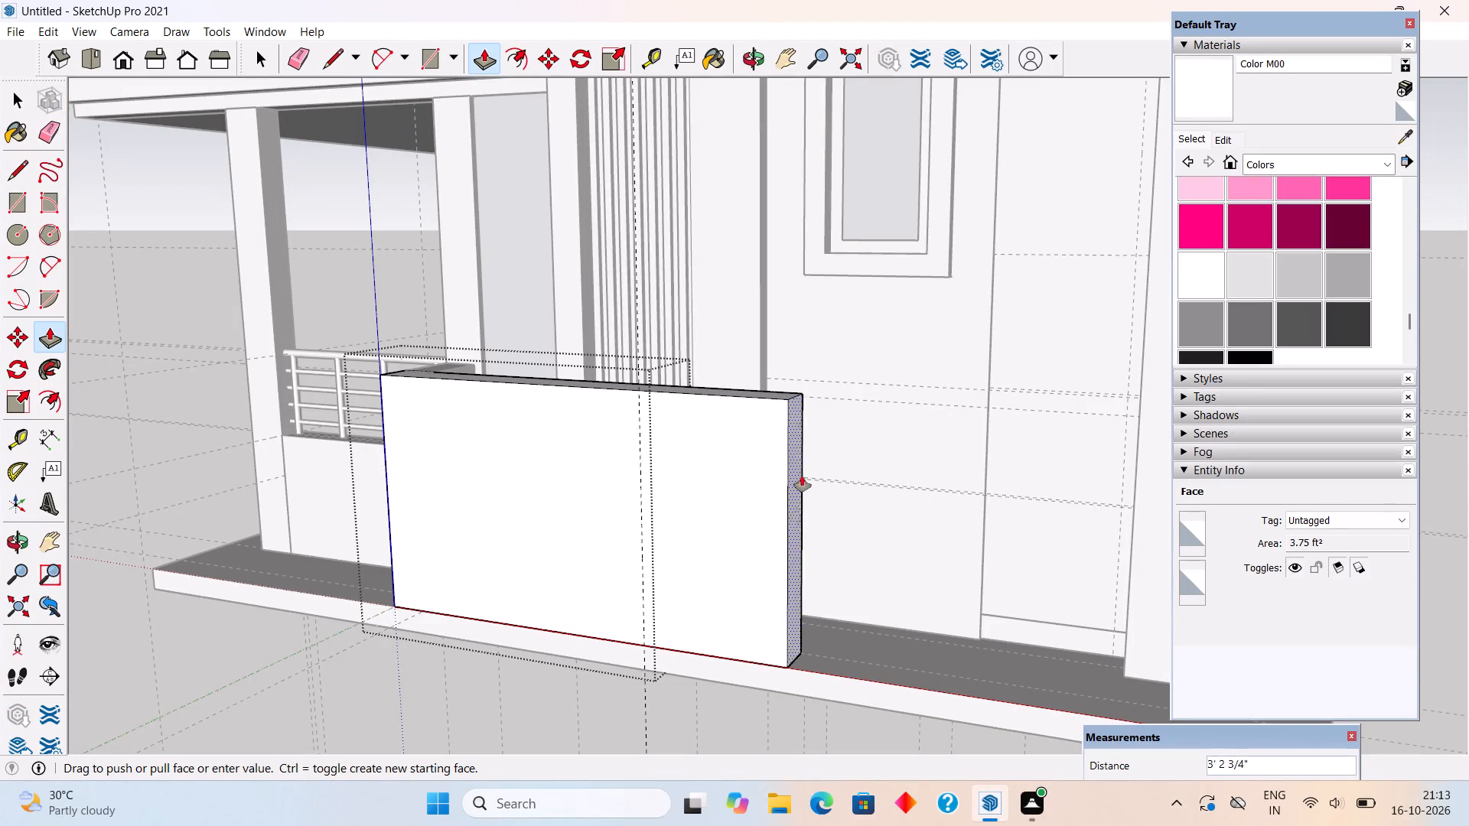
pyautogui.click(803, 233)
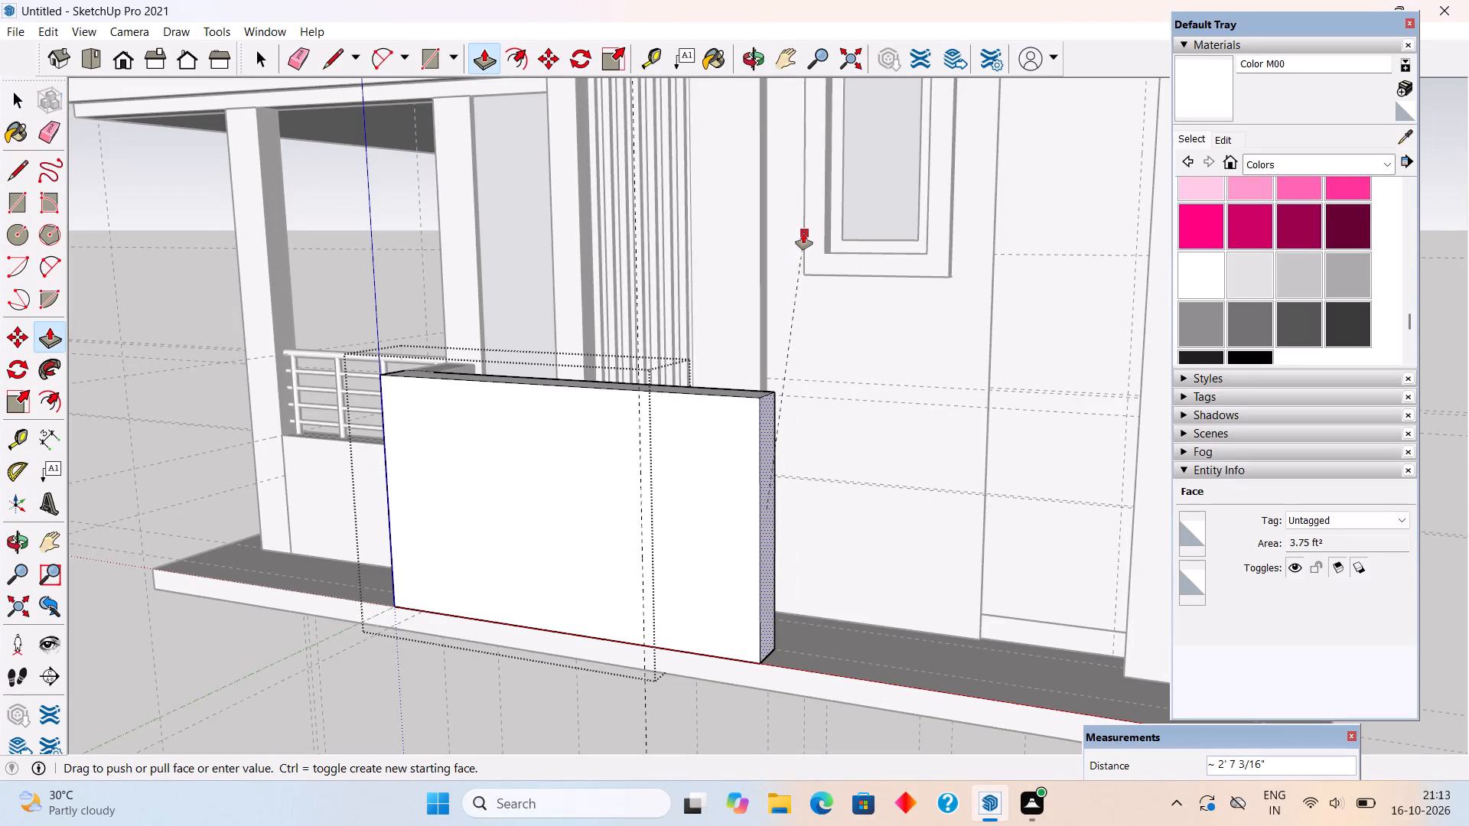
pyautogui.scroll(-4, 828, 350)
pyautogui.press('space')
pyautogui.click(876, 668)
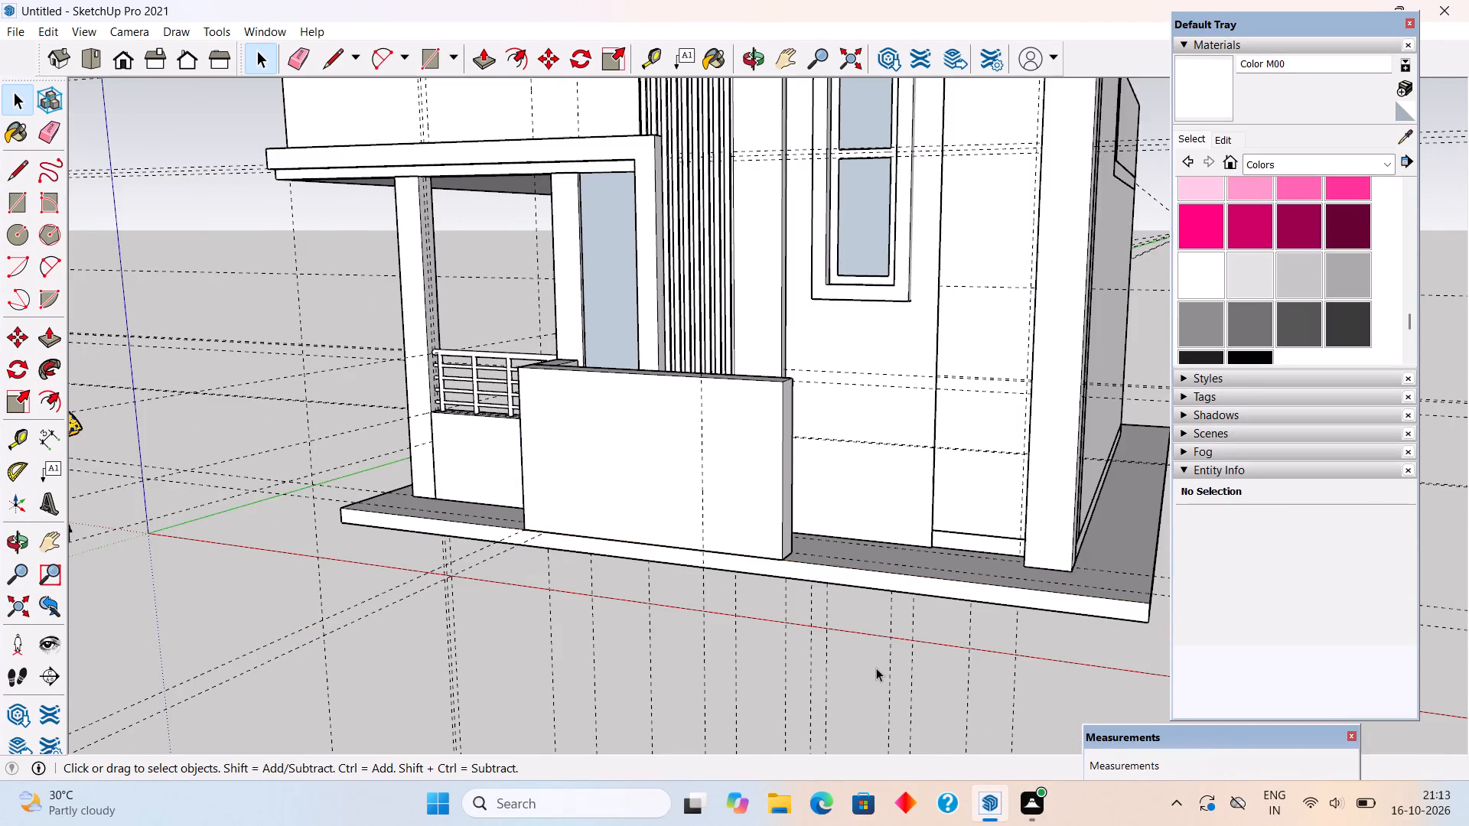
# Push the front face of the boundary wall group inward 3" and leave the group.
pyautogui.moveTo(674, 614); pyautogui.dragTo(871, 630, button='middle')
pyautogui.click(700, 498)
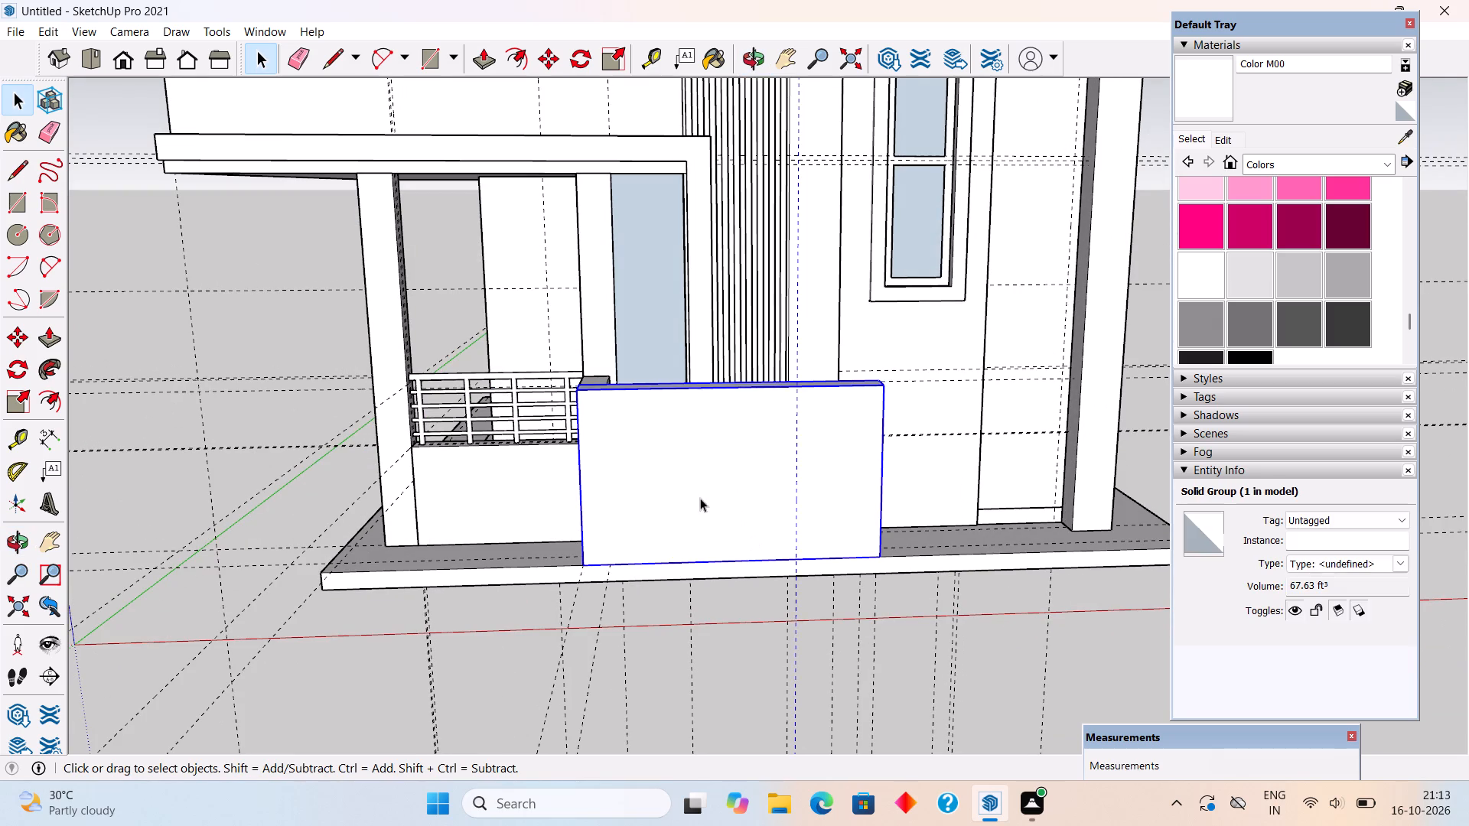
pyautogui.tripleClick(700, 498)
pyautogui.press('p')
pyautogui.click(700, 498)
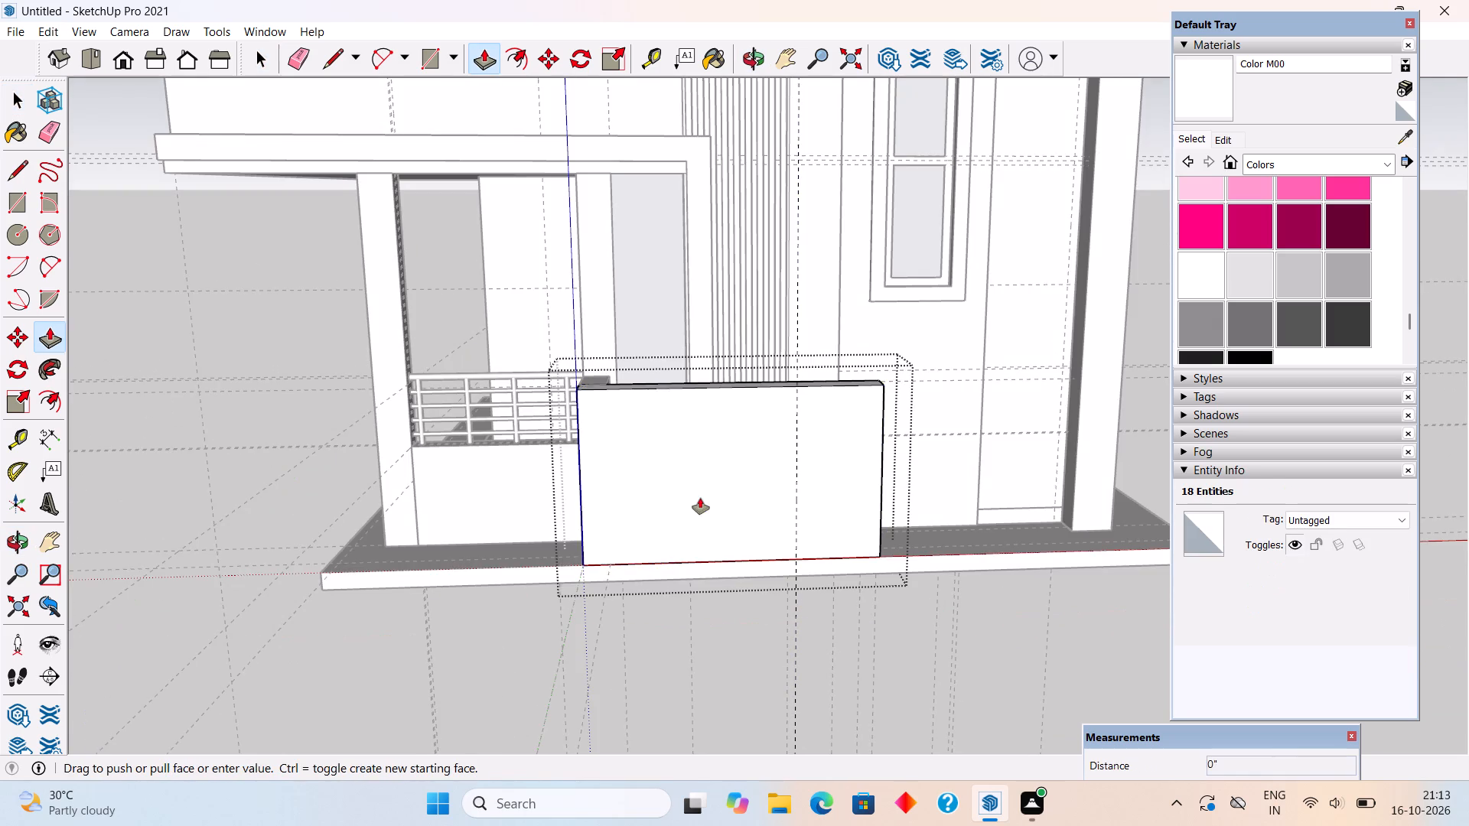
pyautogui.write('3"')
pyautogui.press('Return')
pyautogui.press('space')
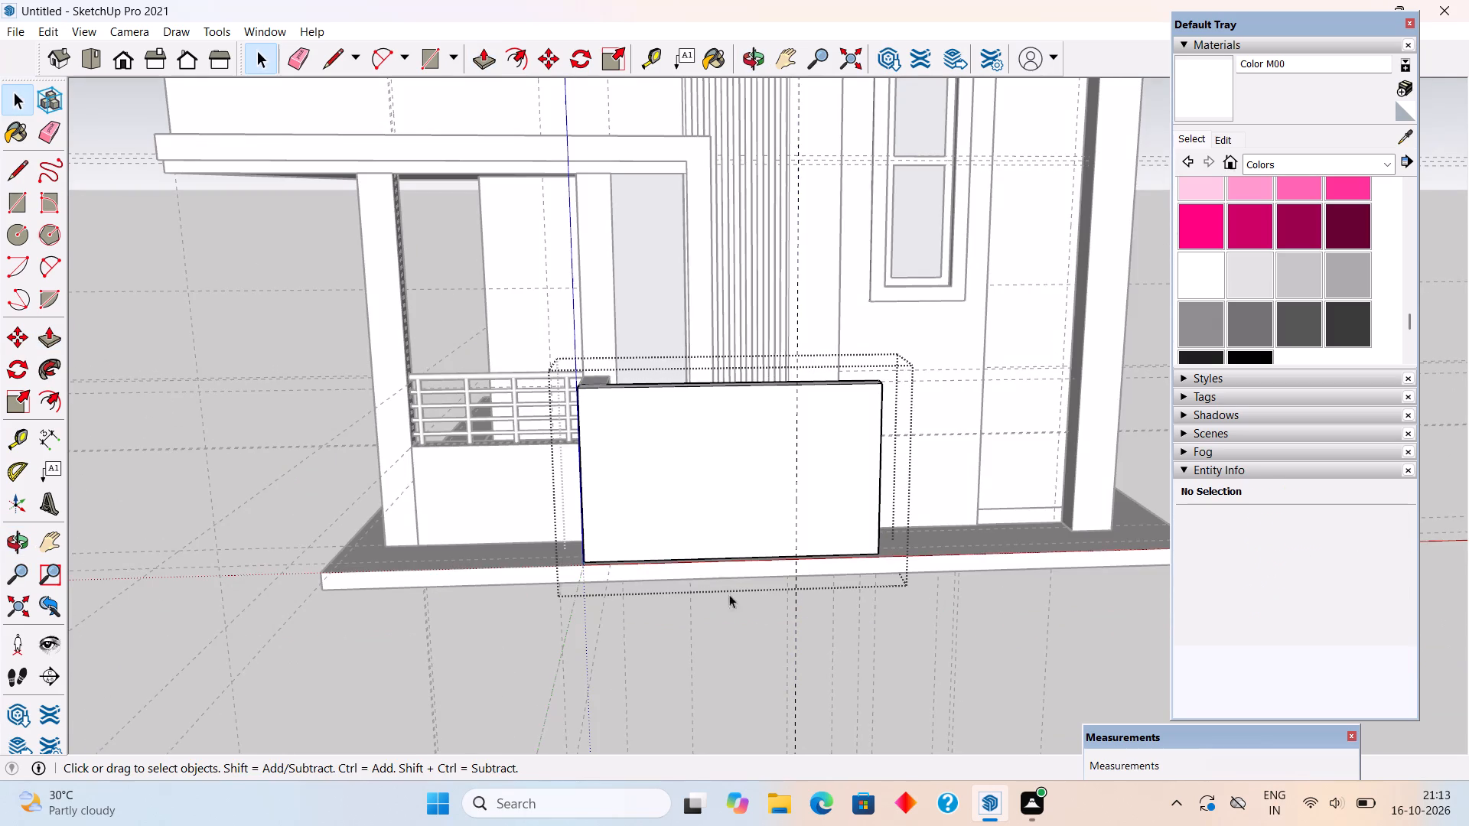
pyautogui.click(731, 630)
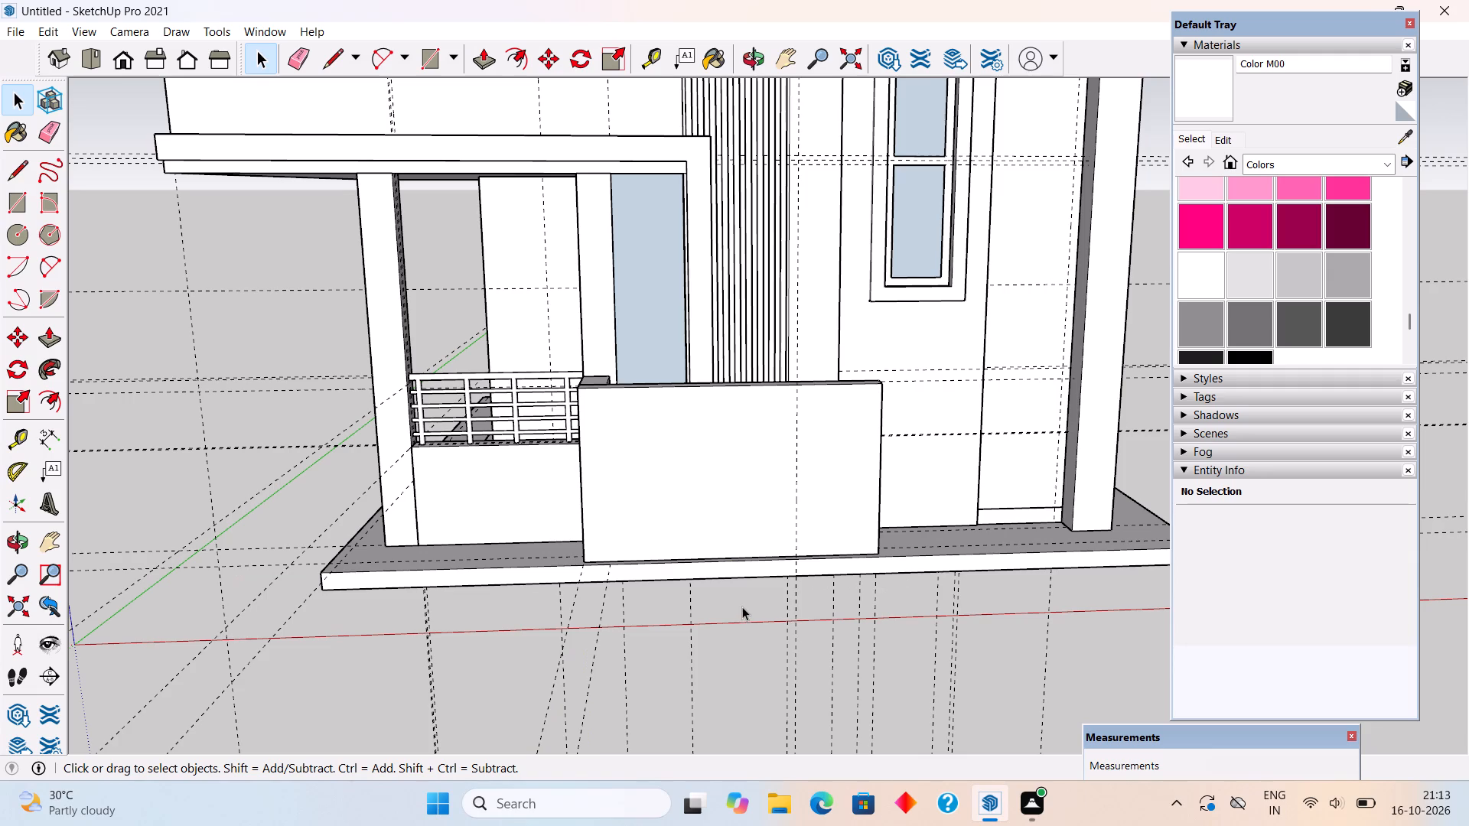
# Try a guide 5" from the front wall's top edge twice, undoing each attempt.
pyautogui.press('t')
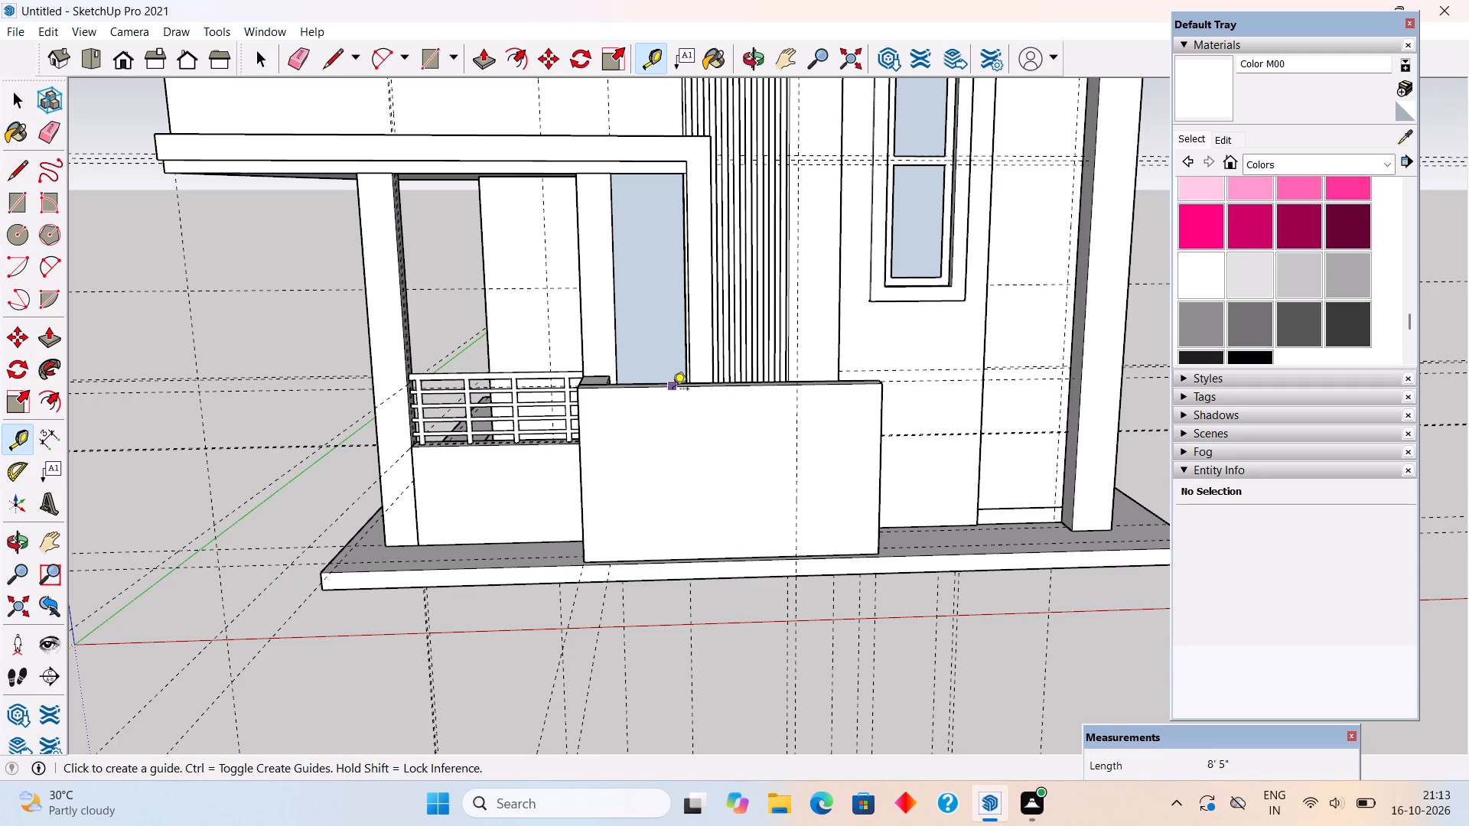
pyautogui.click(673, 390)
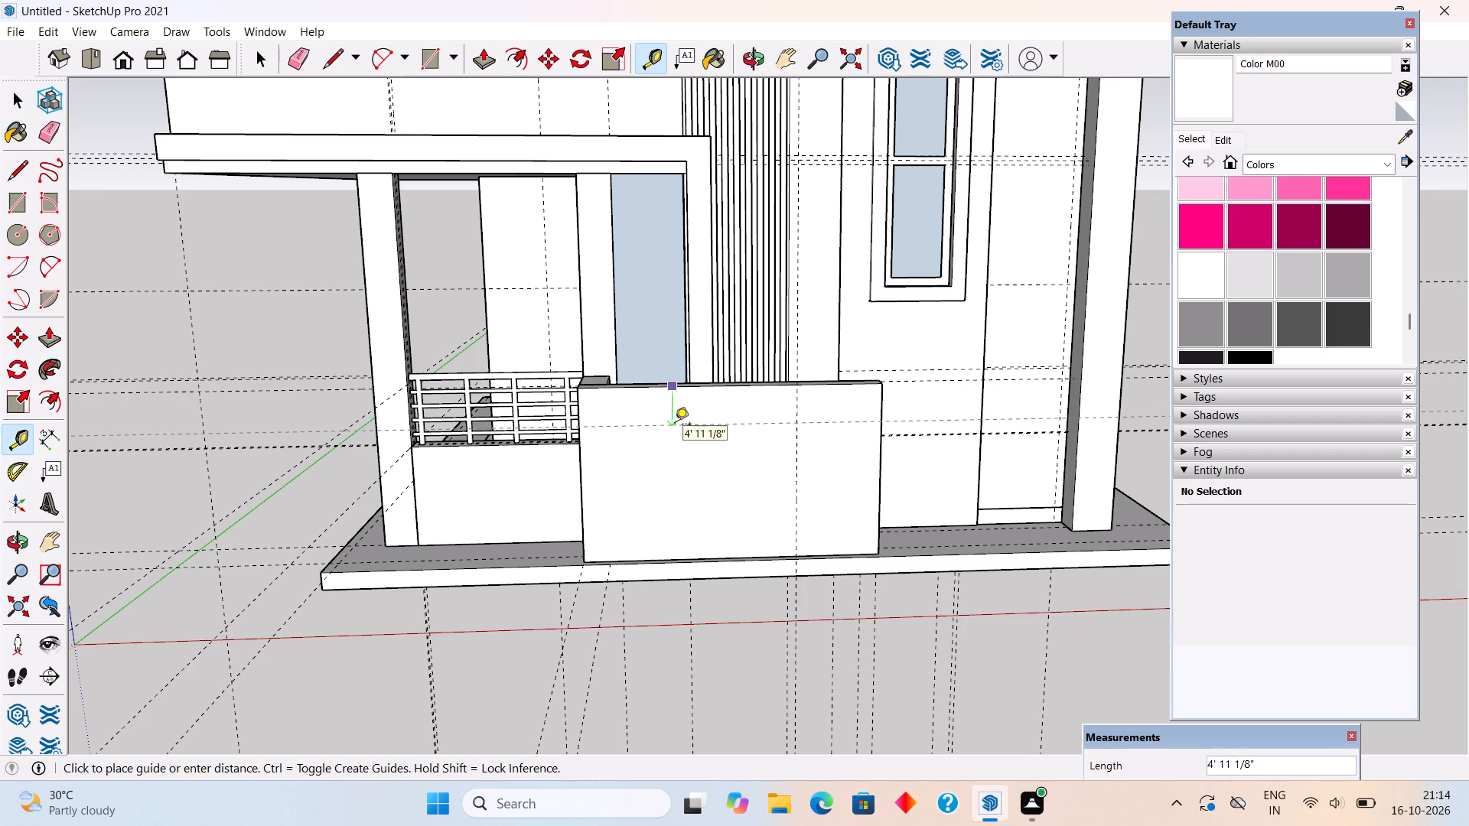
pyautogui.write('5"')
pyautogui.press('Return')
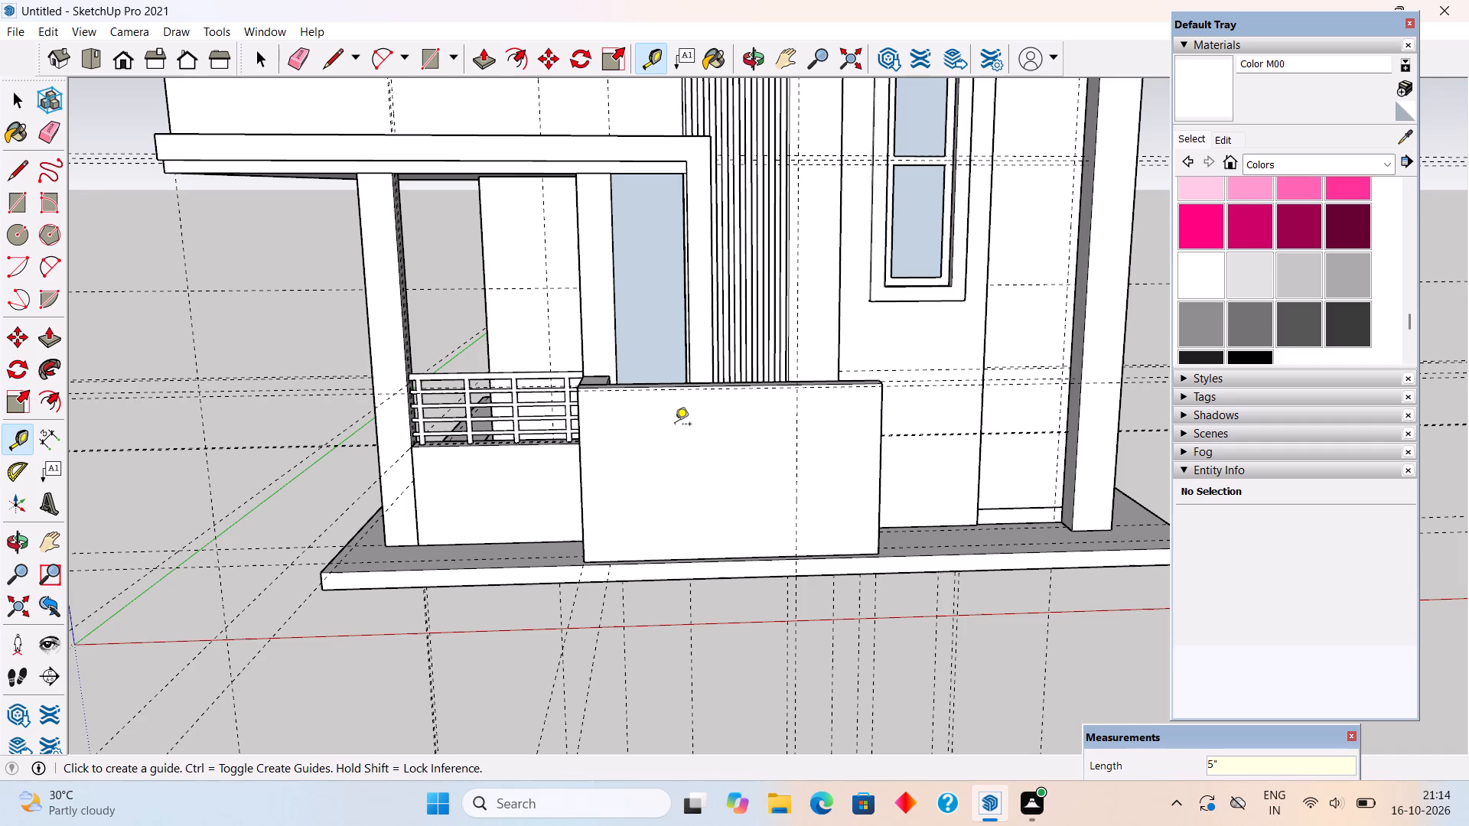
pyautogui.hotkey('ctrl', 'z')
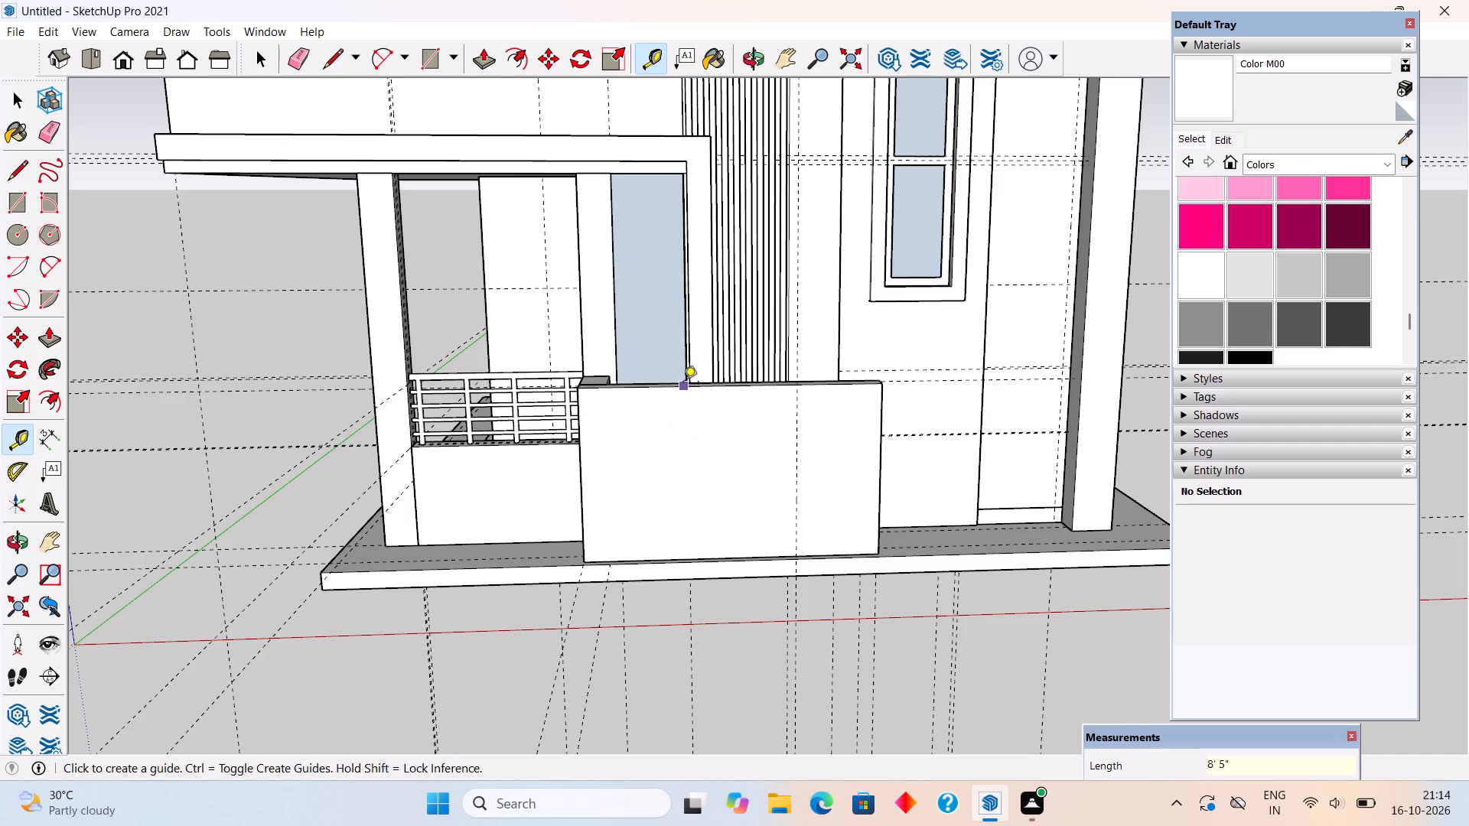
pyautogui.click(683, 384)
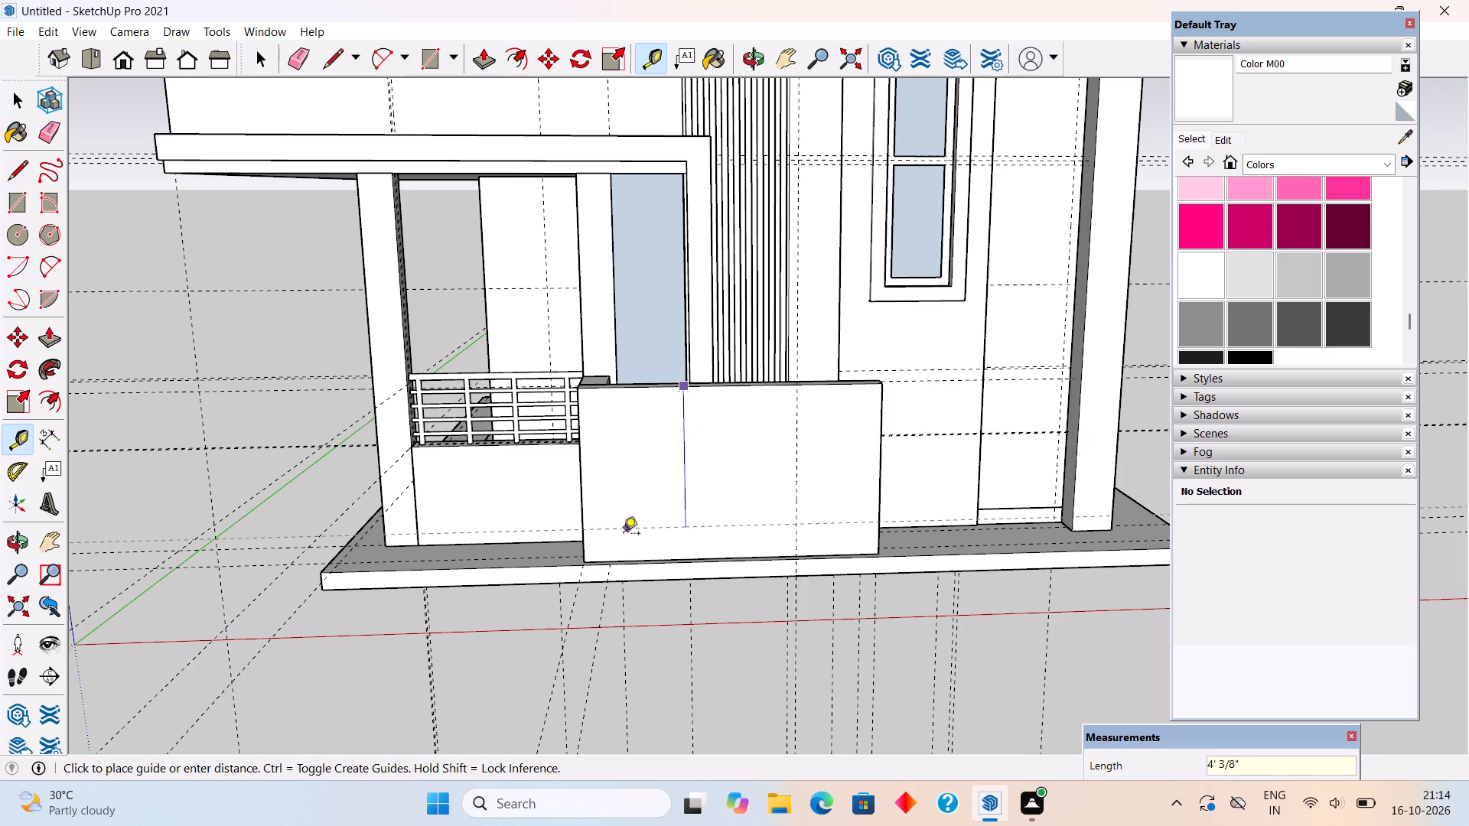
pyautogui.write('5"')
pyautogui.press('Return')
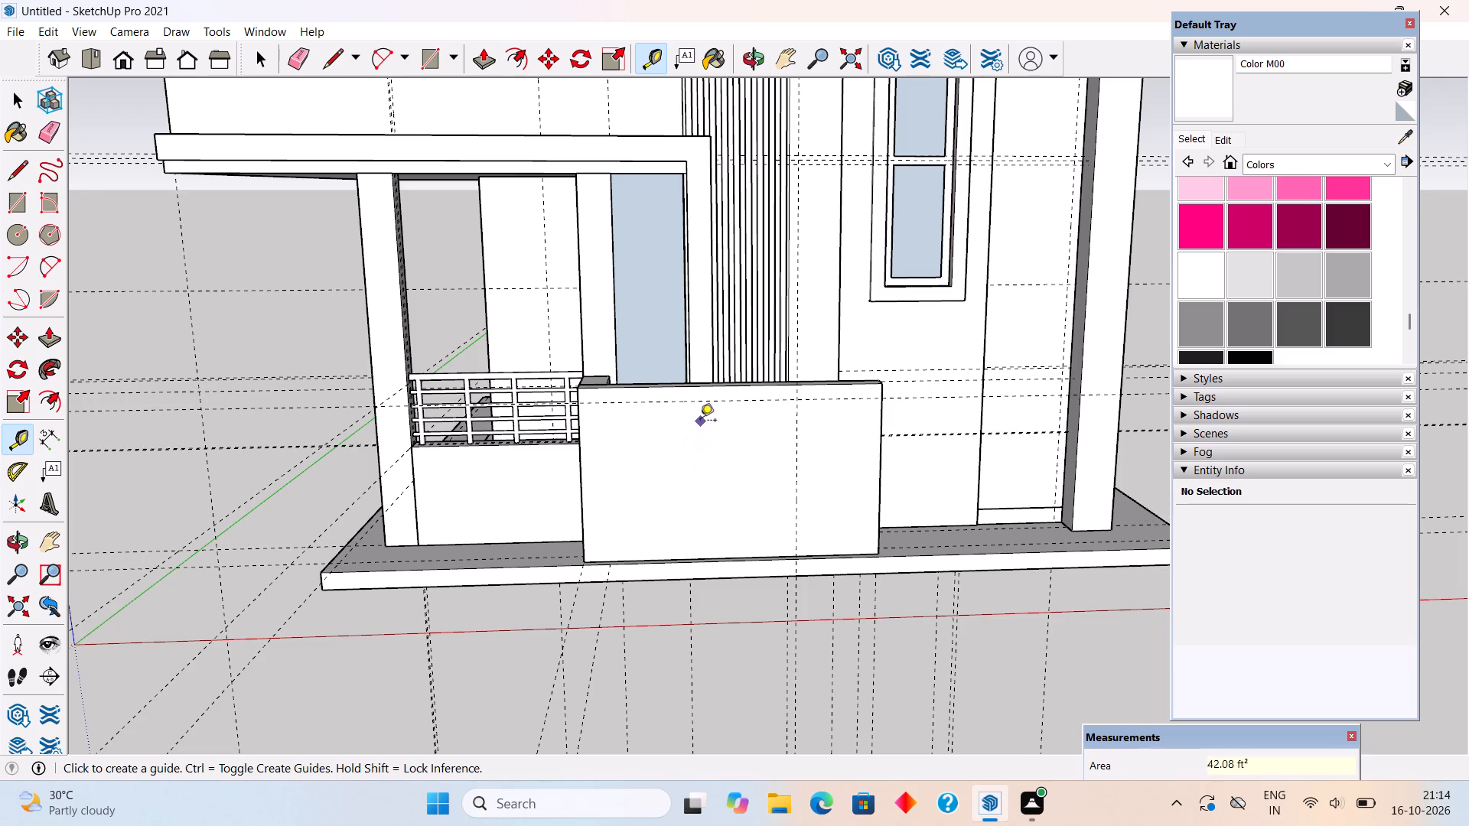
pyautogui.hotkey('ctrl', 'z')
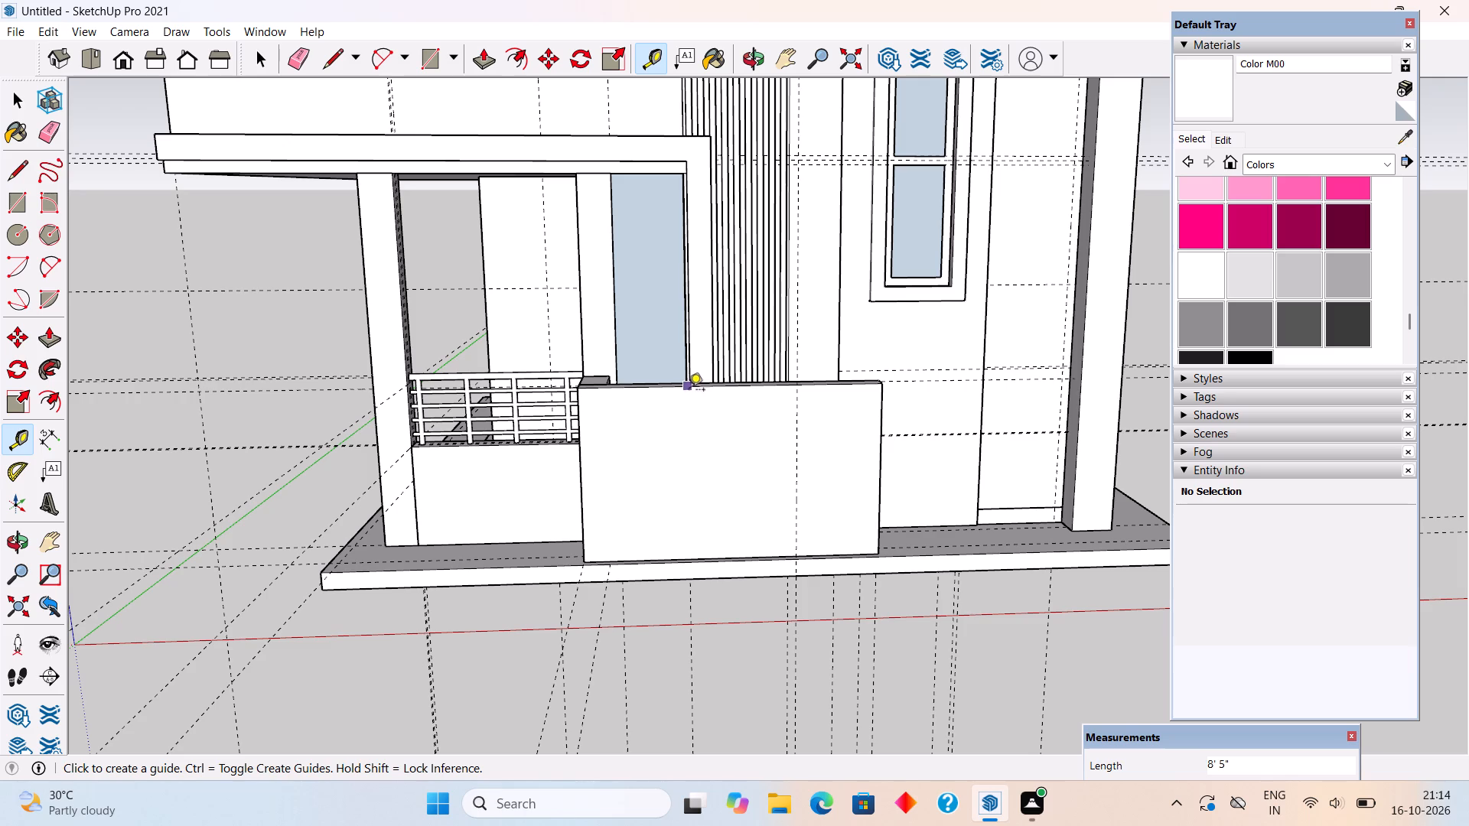
# Place guides on the boundary wall's front face 11" below its top edge and 11" in from both end edges.
pyautogui.click(692, 389)
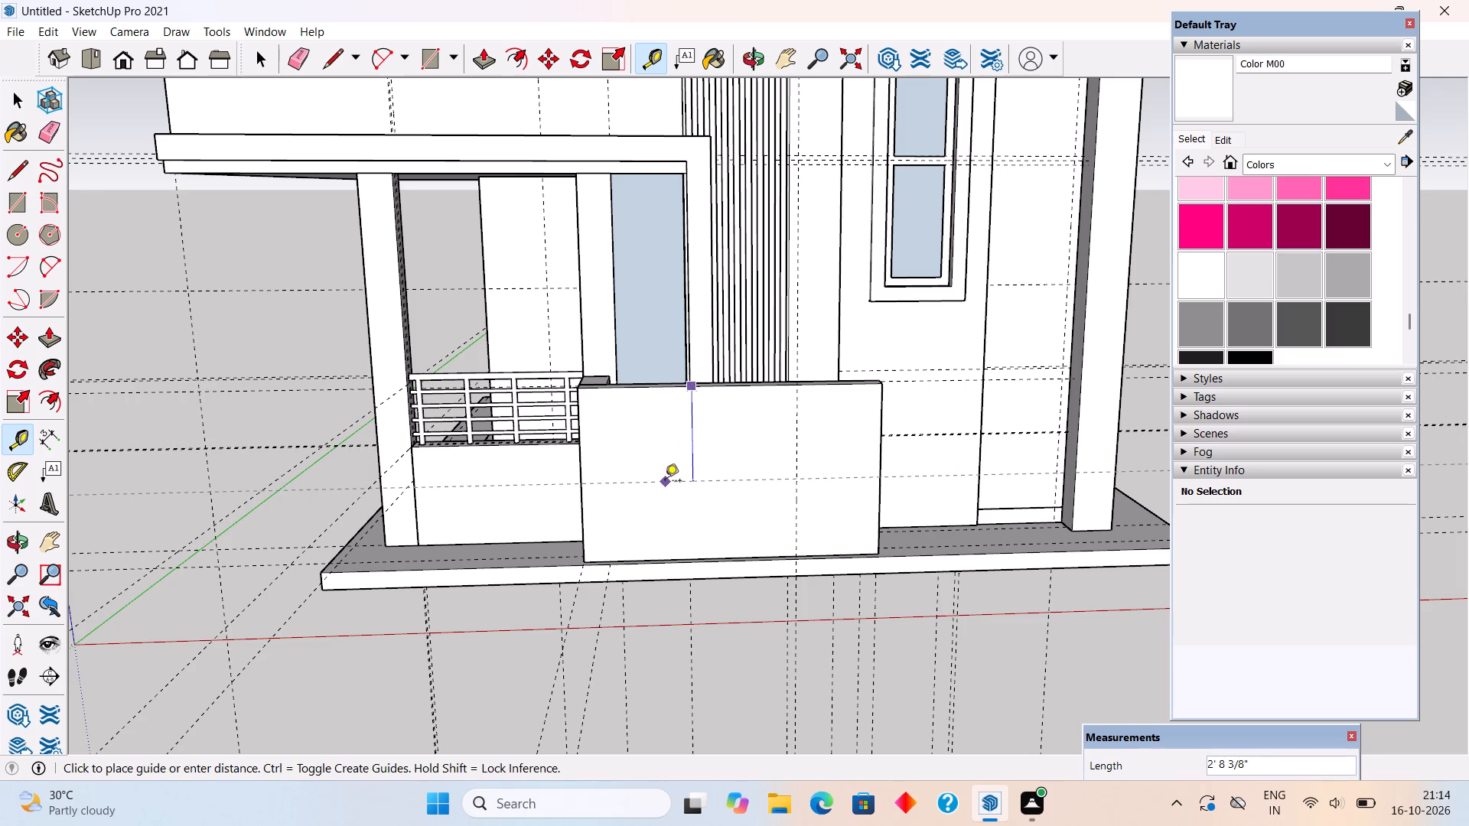
pyautogui.write('11"')
pyautogui.press('Return')
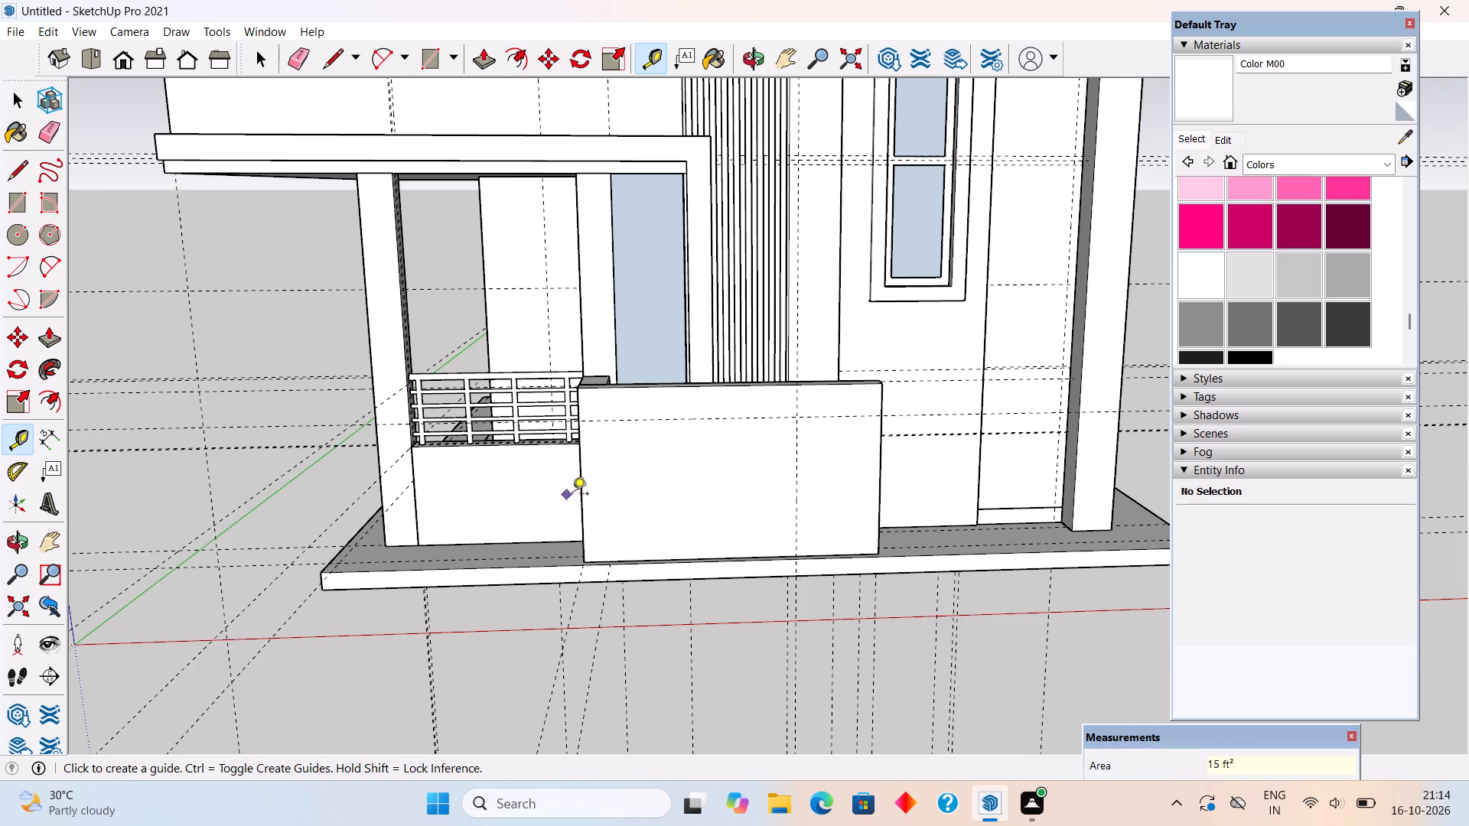
pyautogui.click(583, 493)
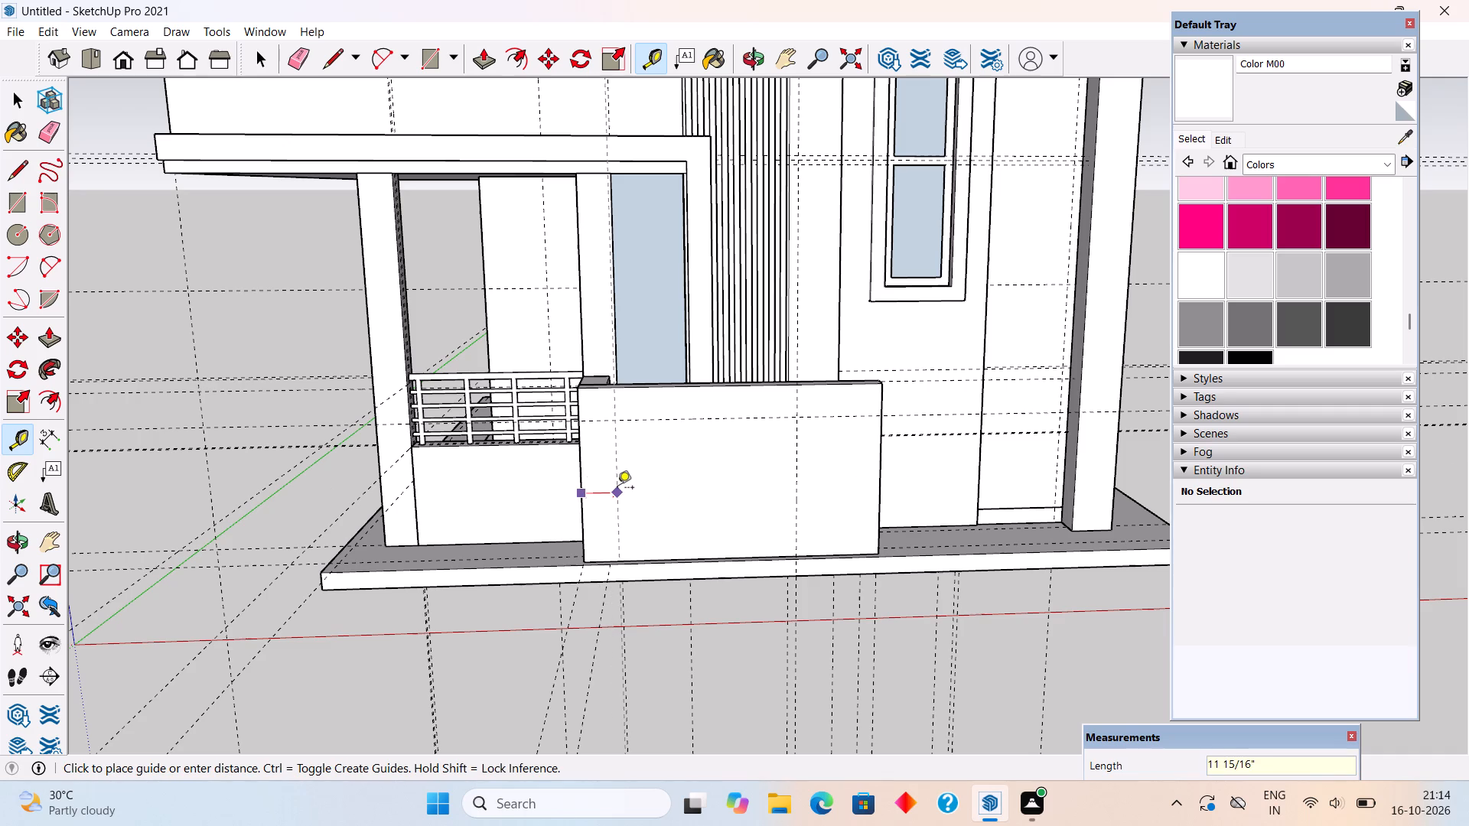
pyautogui.write('11"')
pyautogui.press('Return')
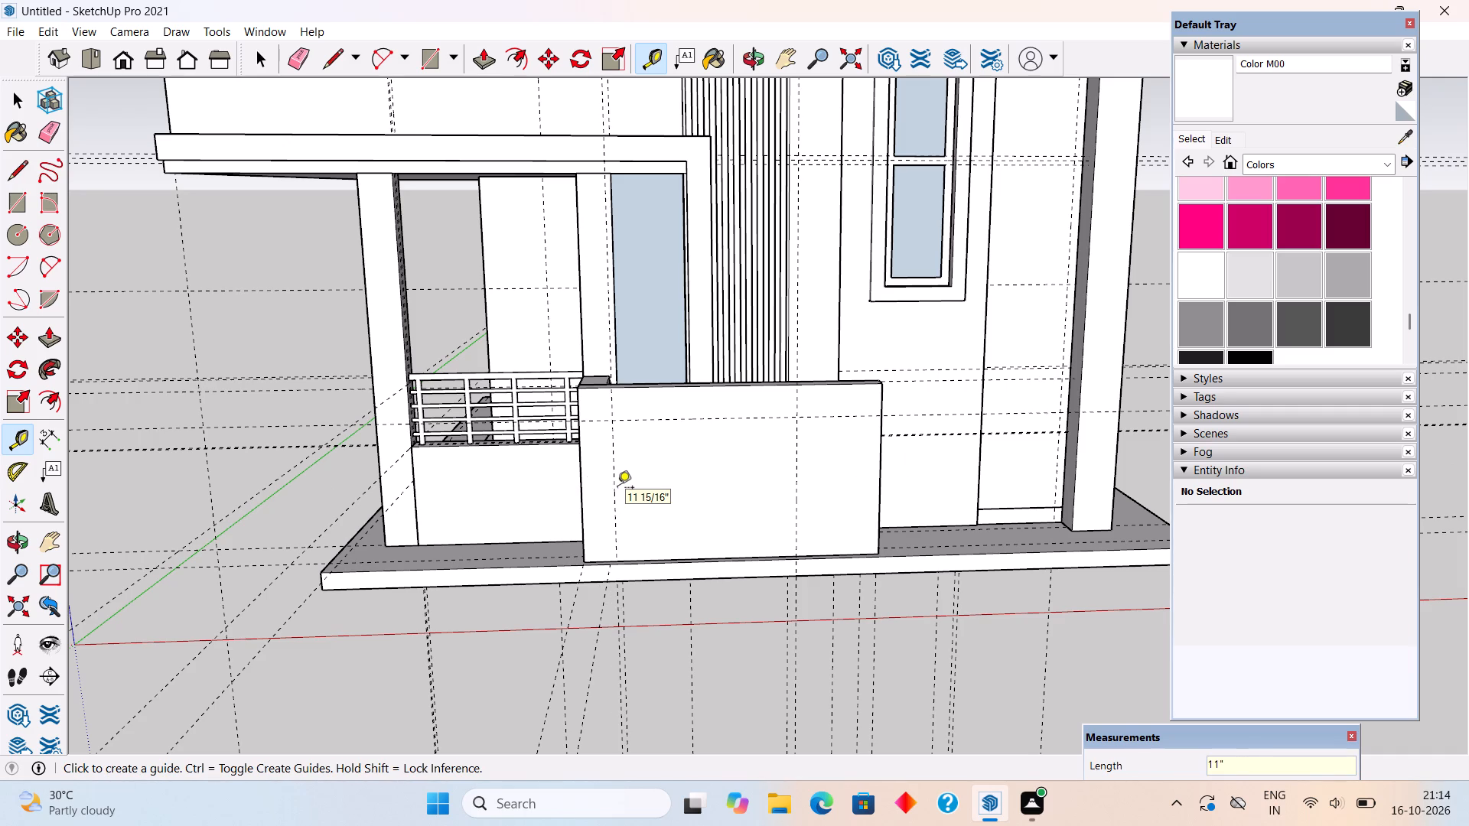
pyautogui.click(876, 490)
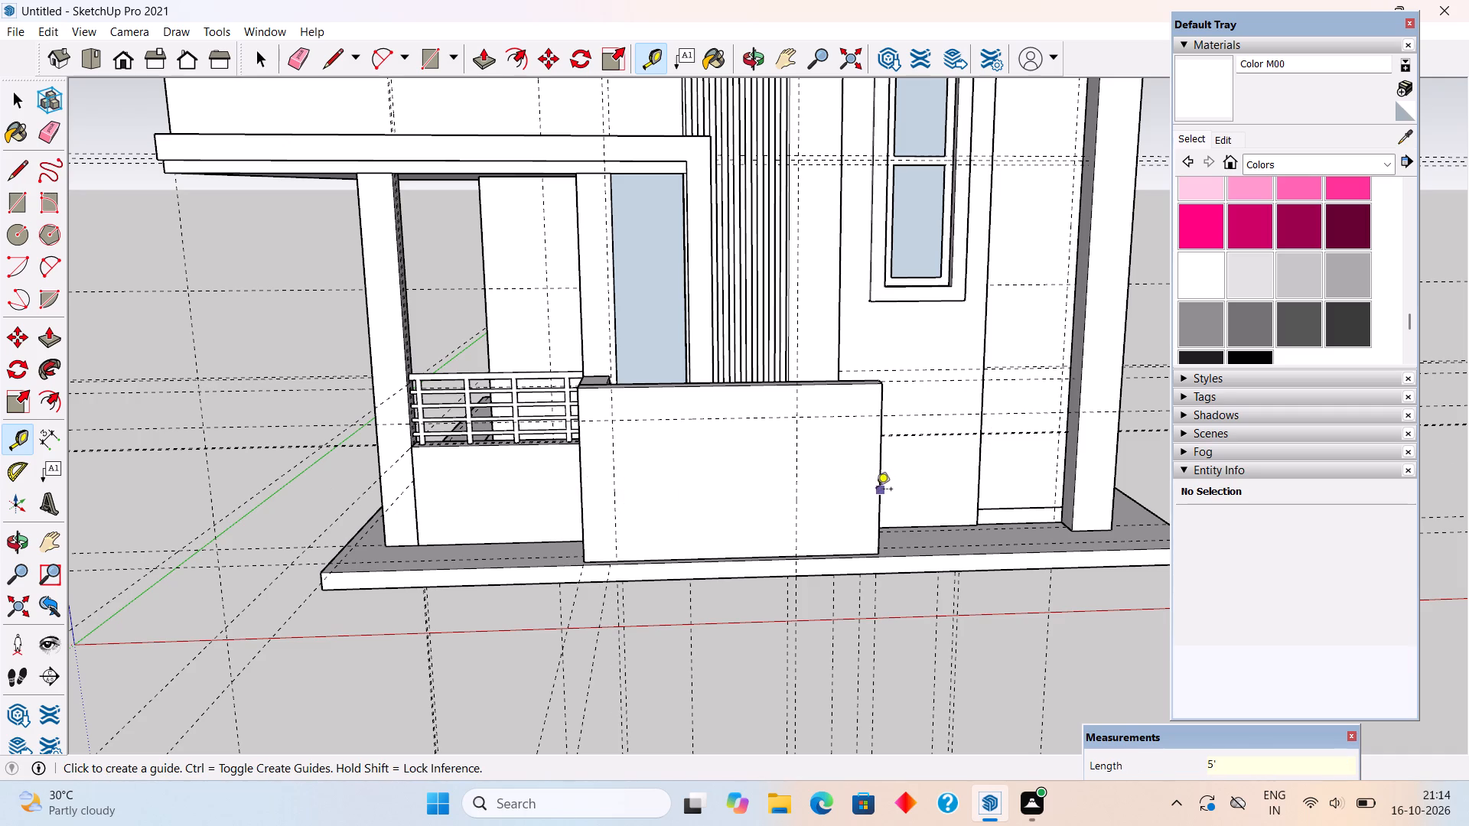
pyautogui.write('11"')
pyautogui.press('Return')
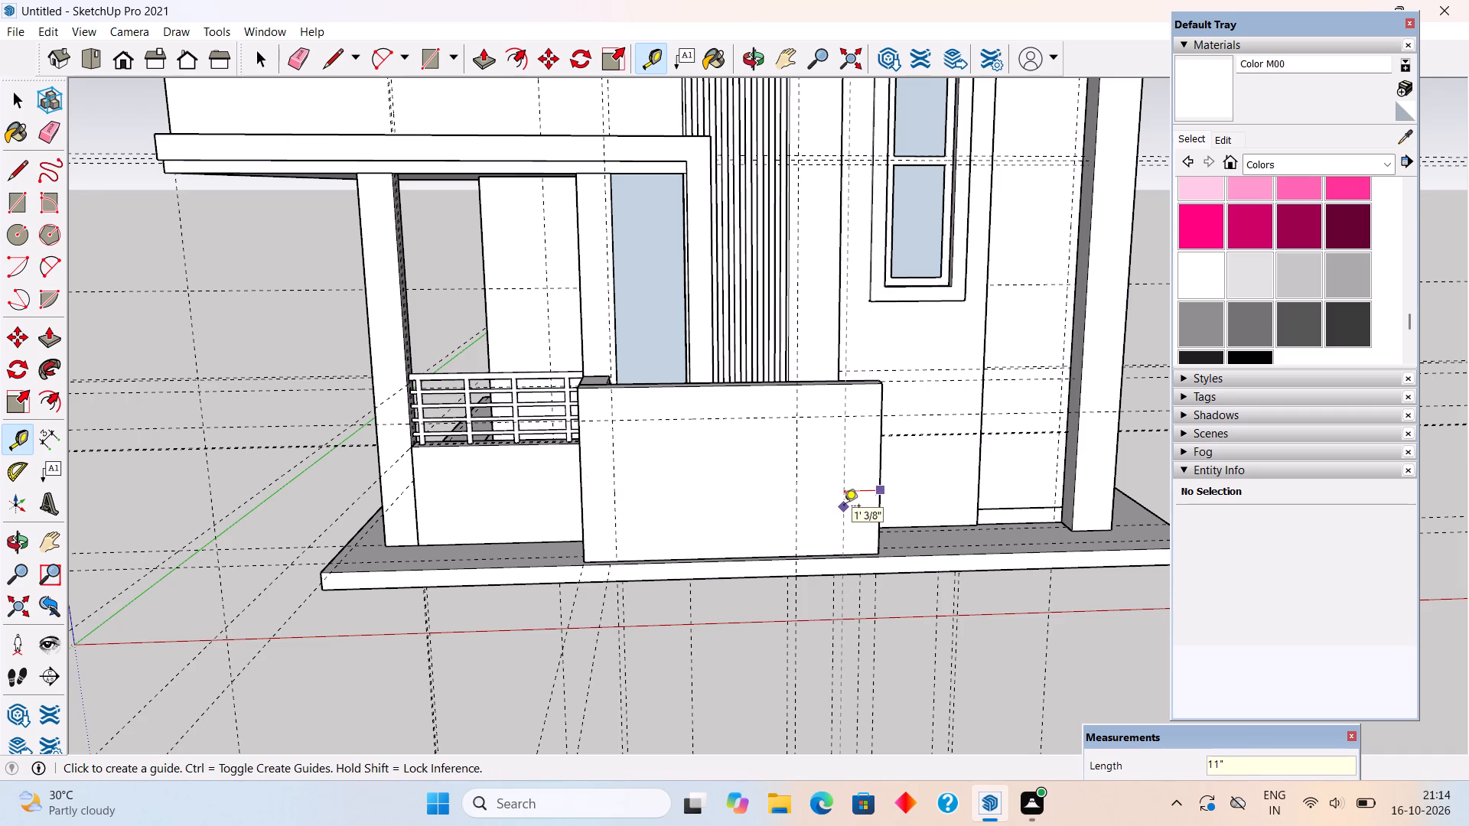
pyautogui.press('space')
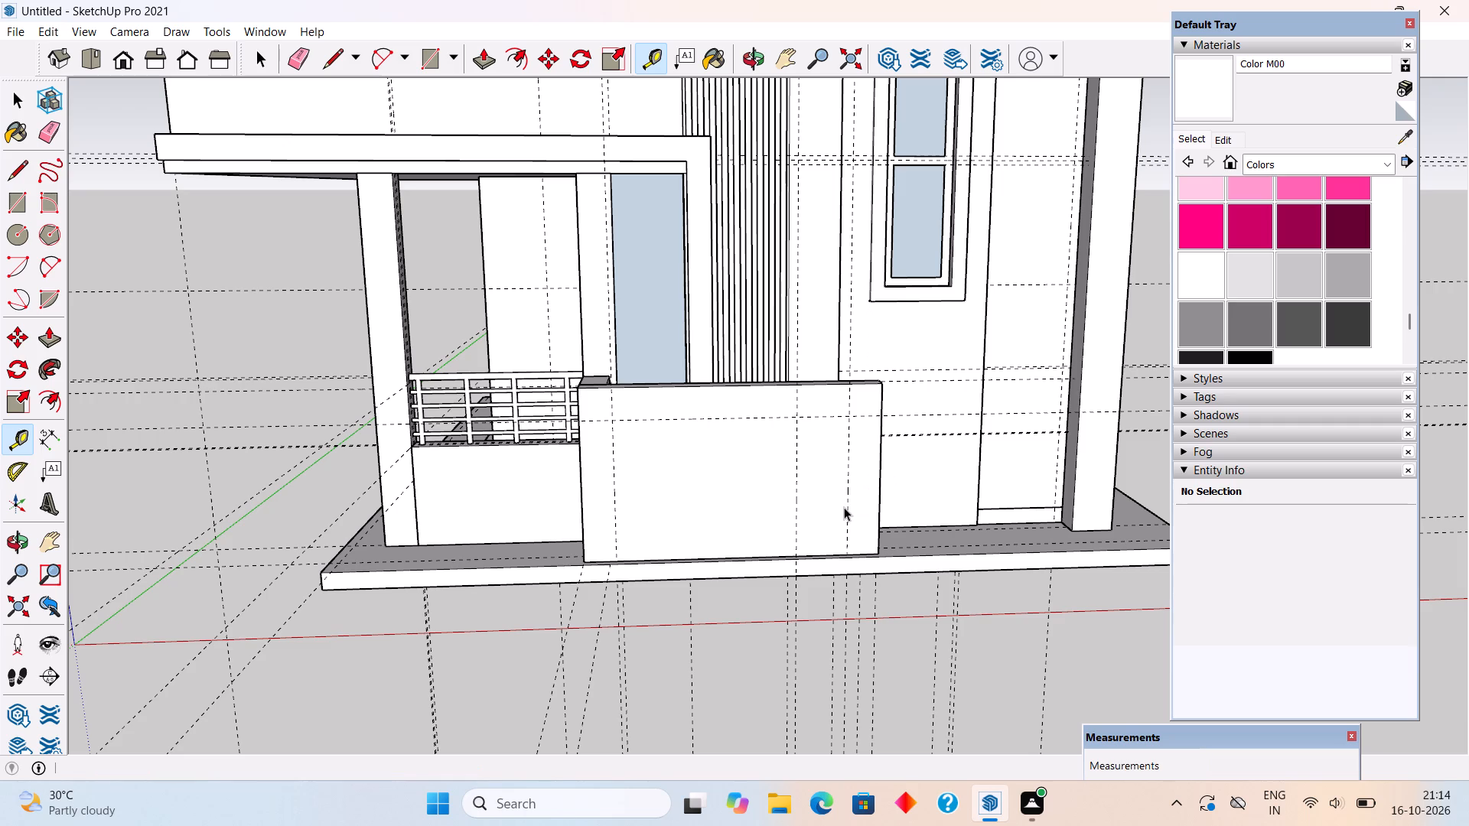
# Draw 11"-wide rectangles on the wall's front face: an 8' 5" top band and a 4' 1" tall strip at each end.
pyautogui.press('r')
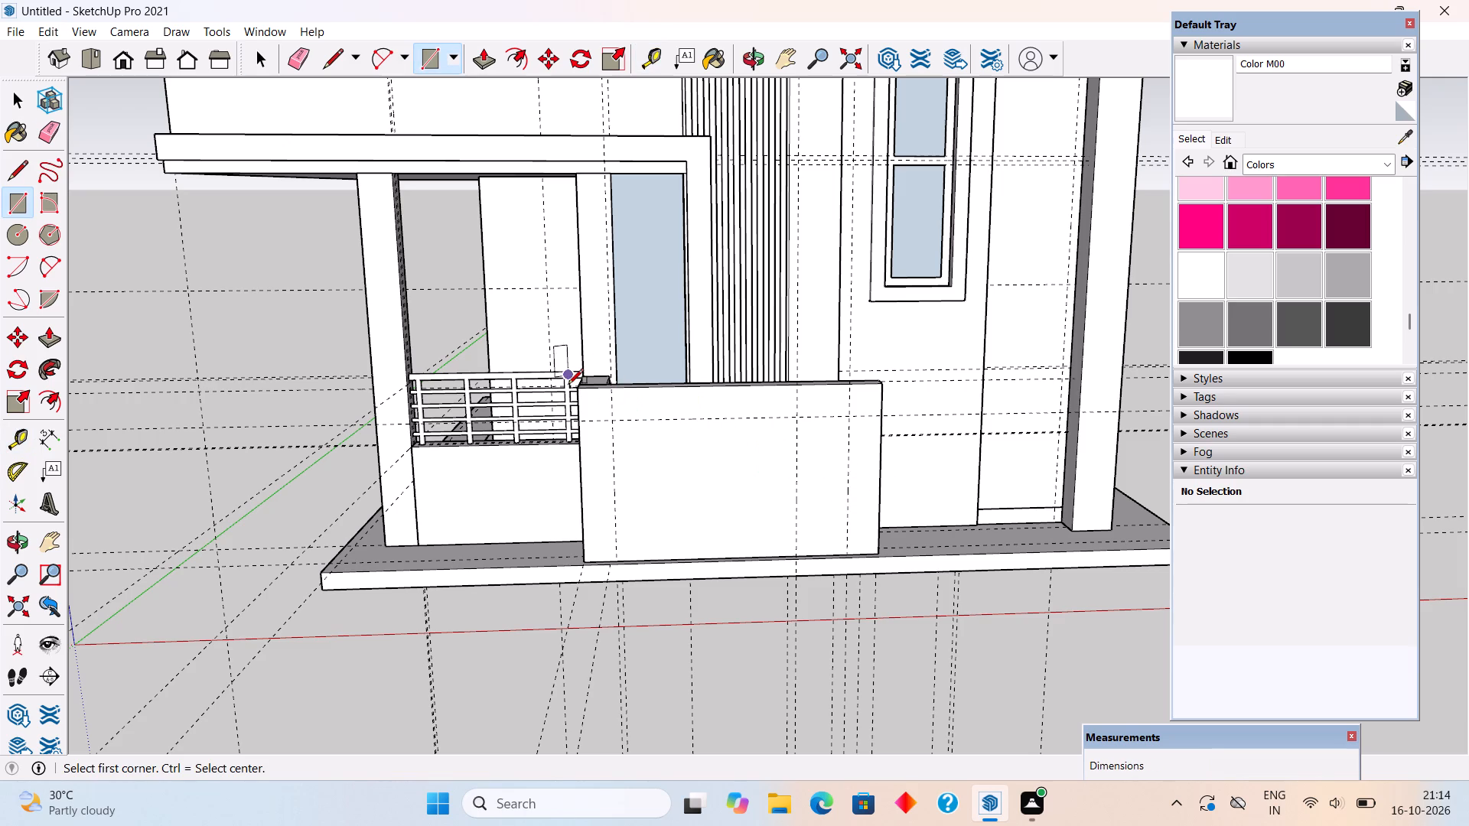
pyautogui.click(573, 390)
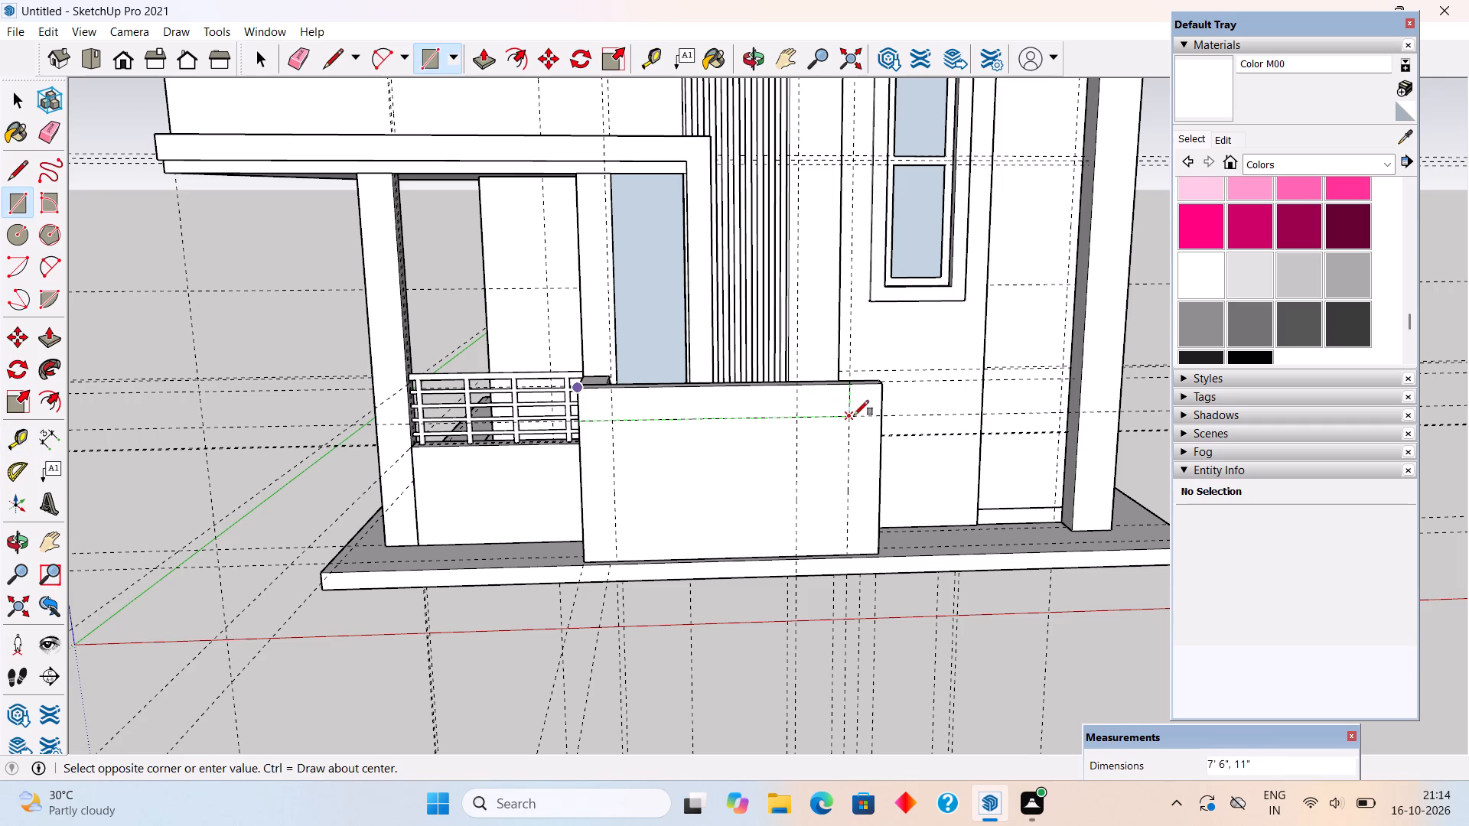
pyautogui.click(878, 418)
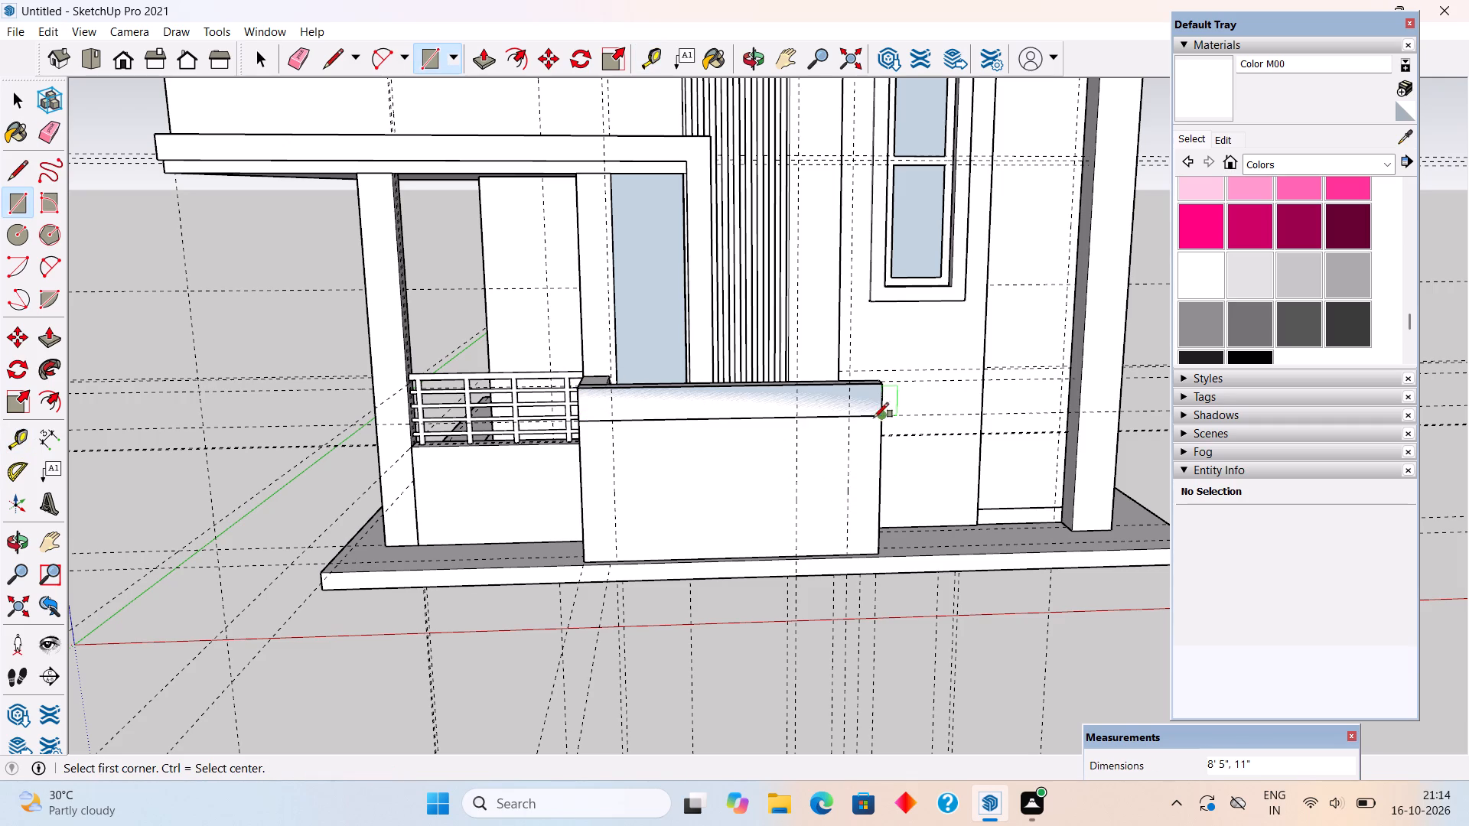
pyautogui.click(851, 416)
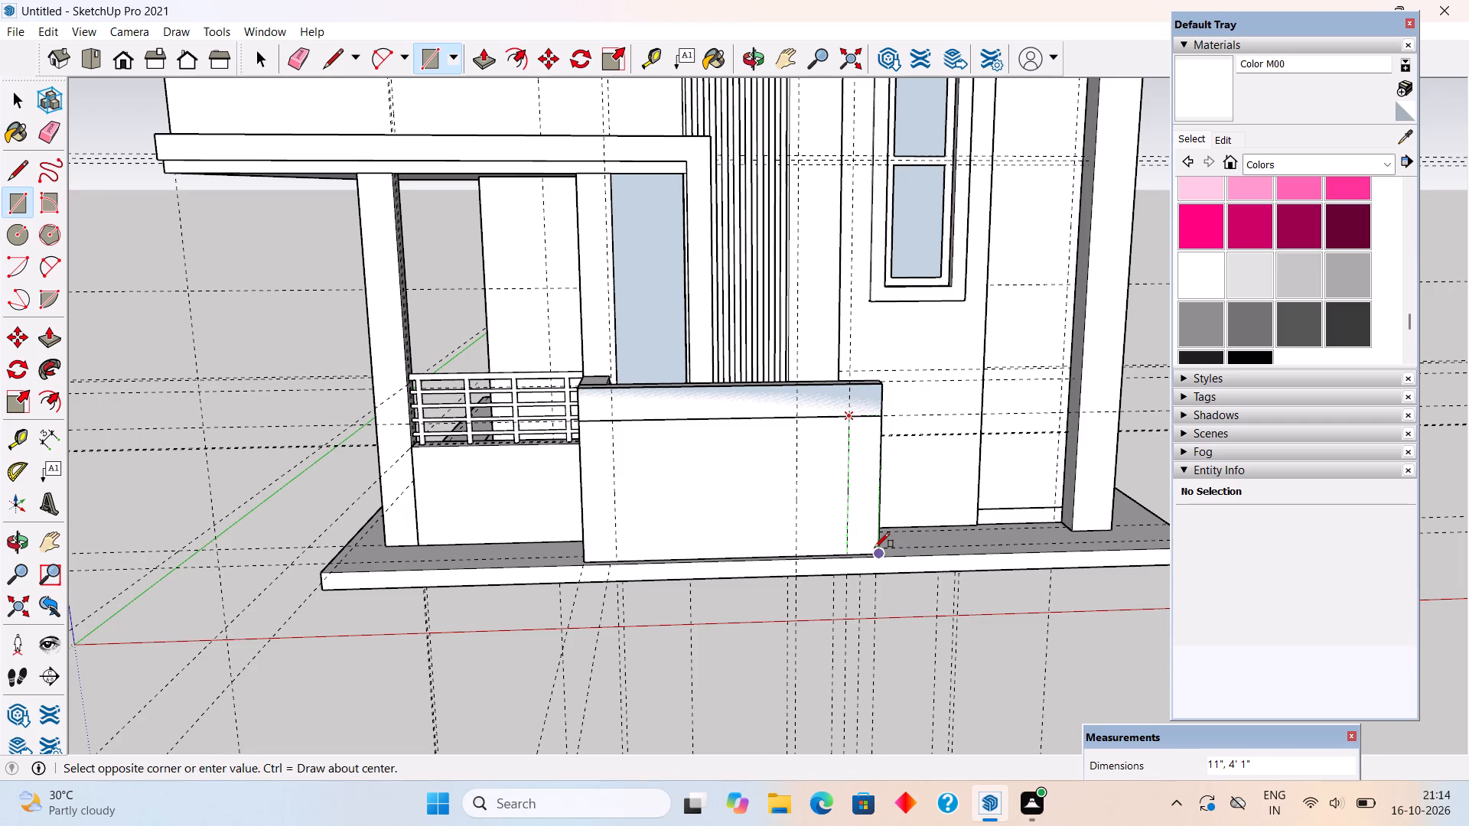
pyautogui.scroll(5, 877, 552)
pyautogui.click(877, 552)
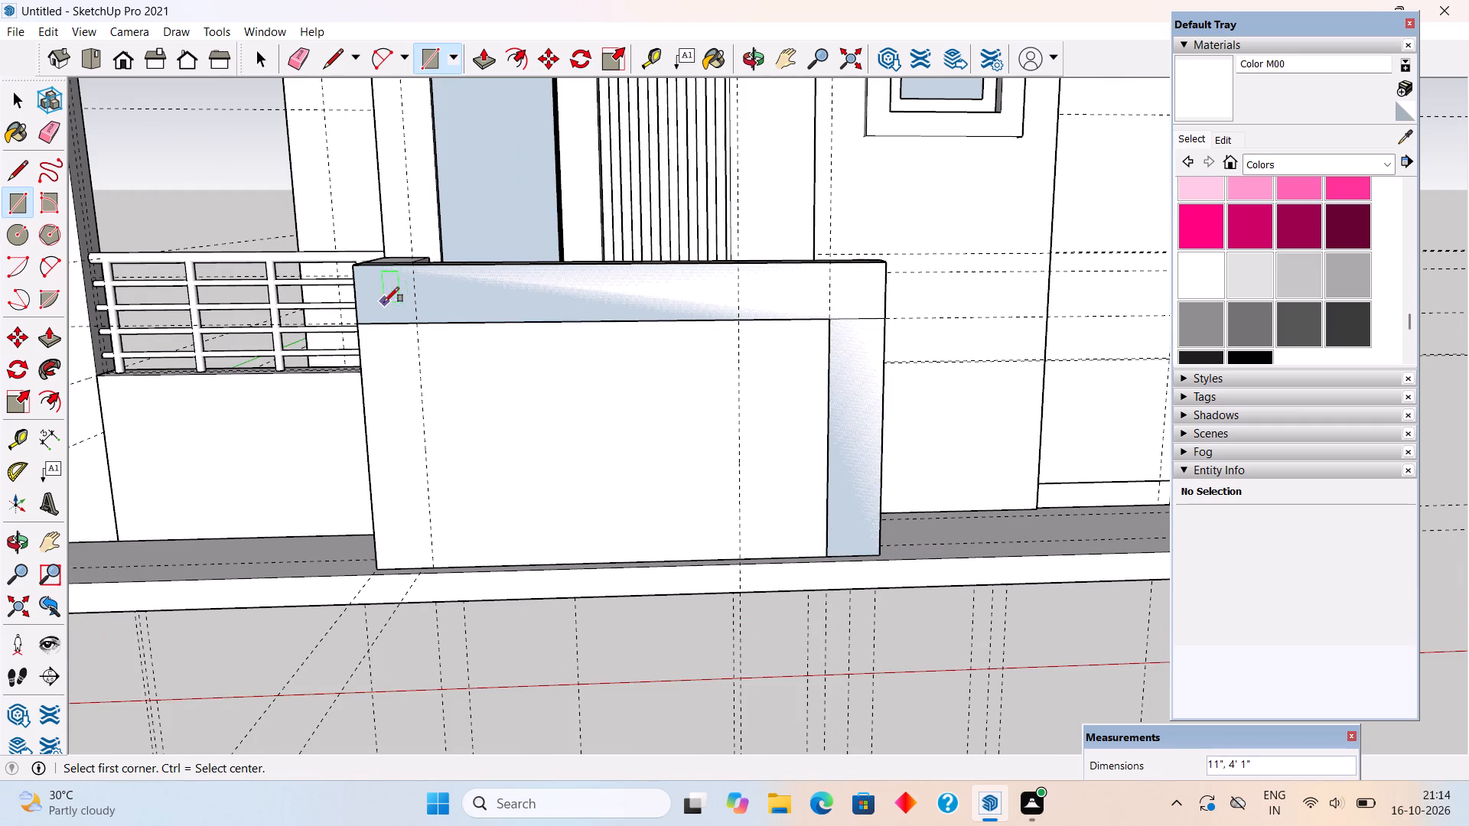
pyautogui.click(364, 327)
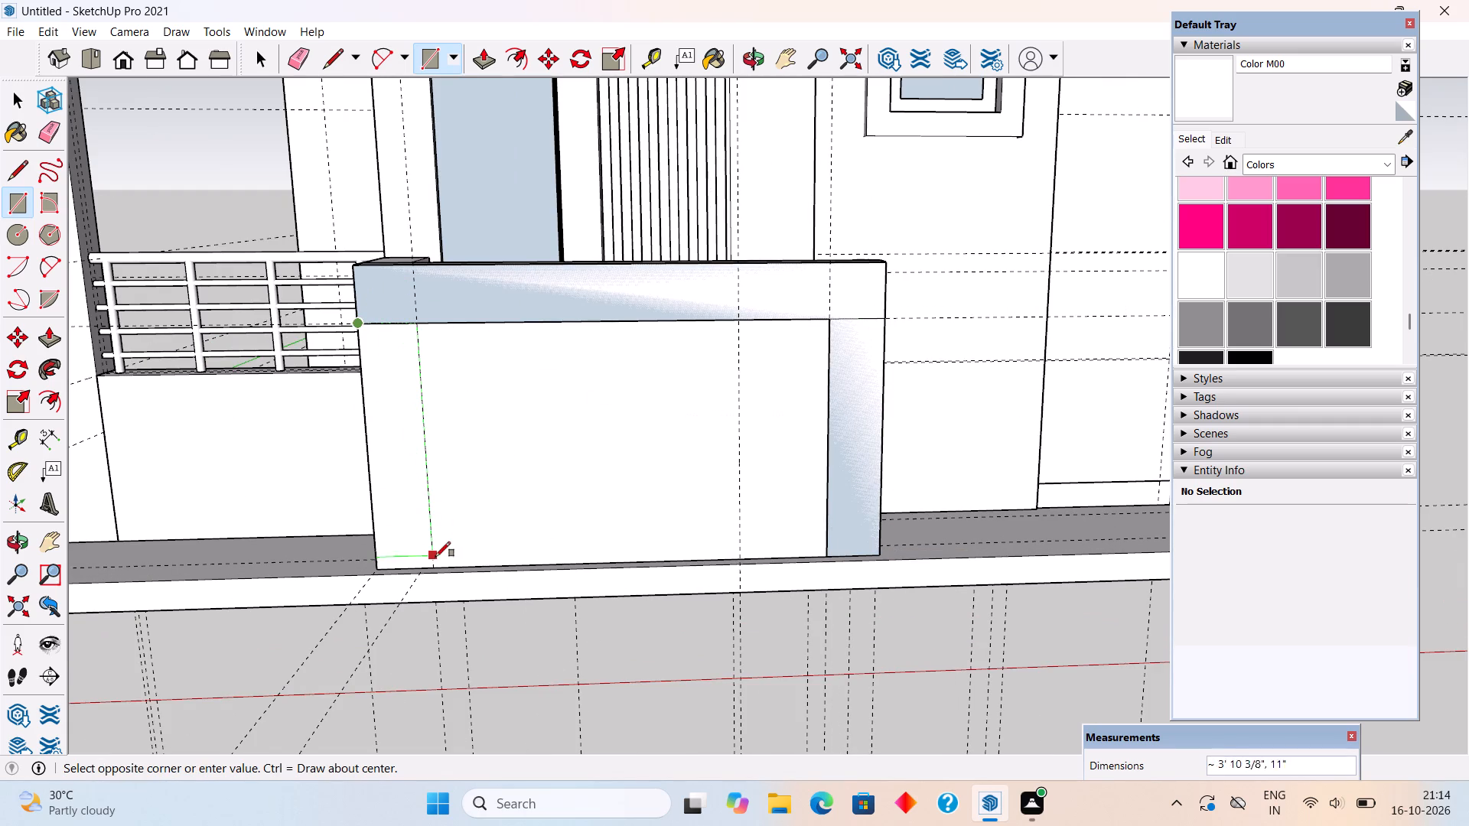
pyautogui.click(435, 567)
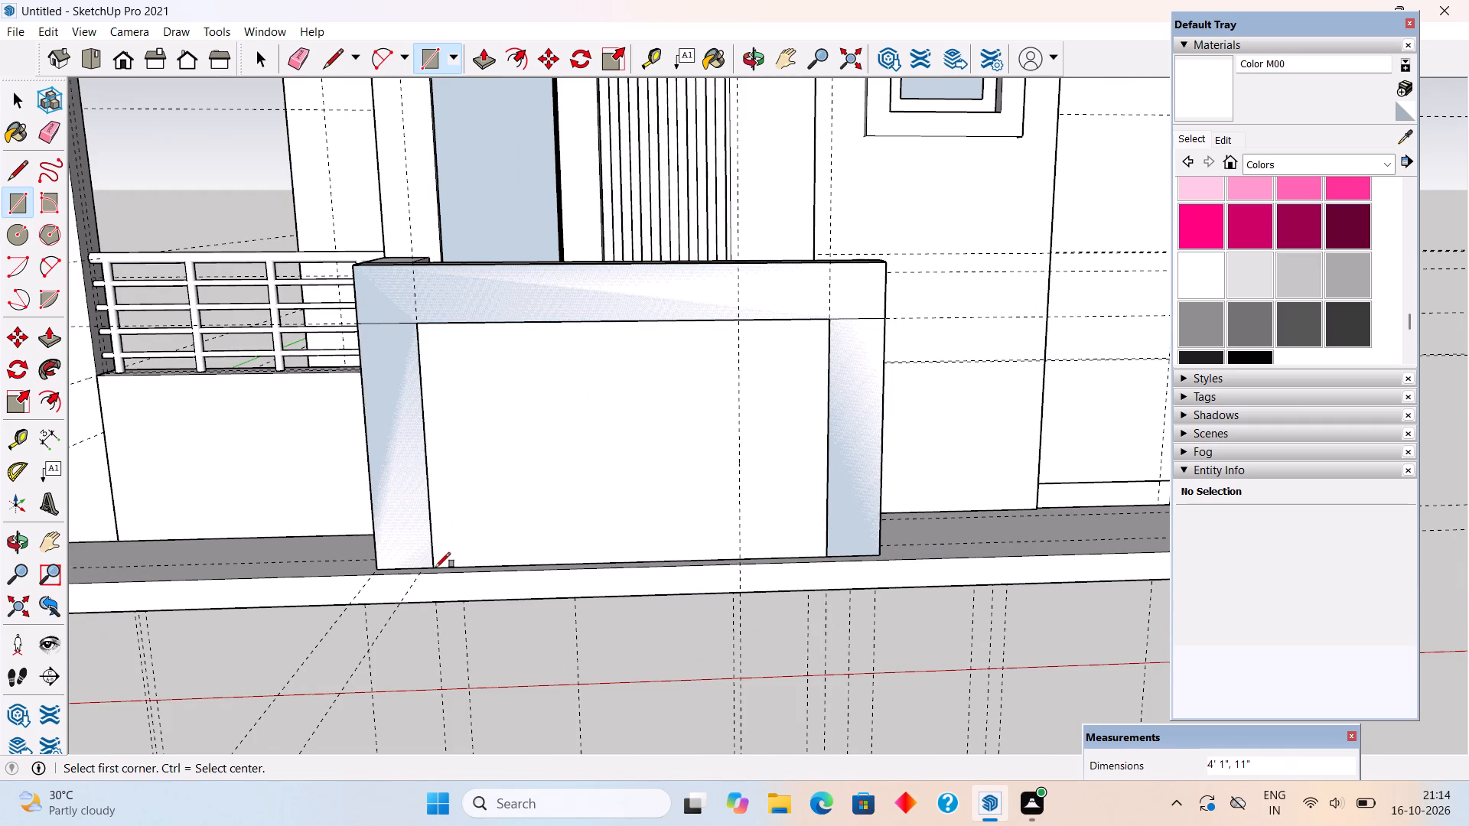
# Delete the two short edges dividing the top band from the side strips, merging them into one frame face.
pyautogui.press('space')
pyautogui.click(400, 324)
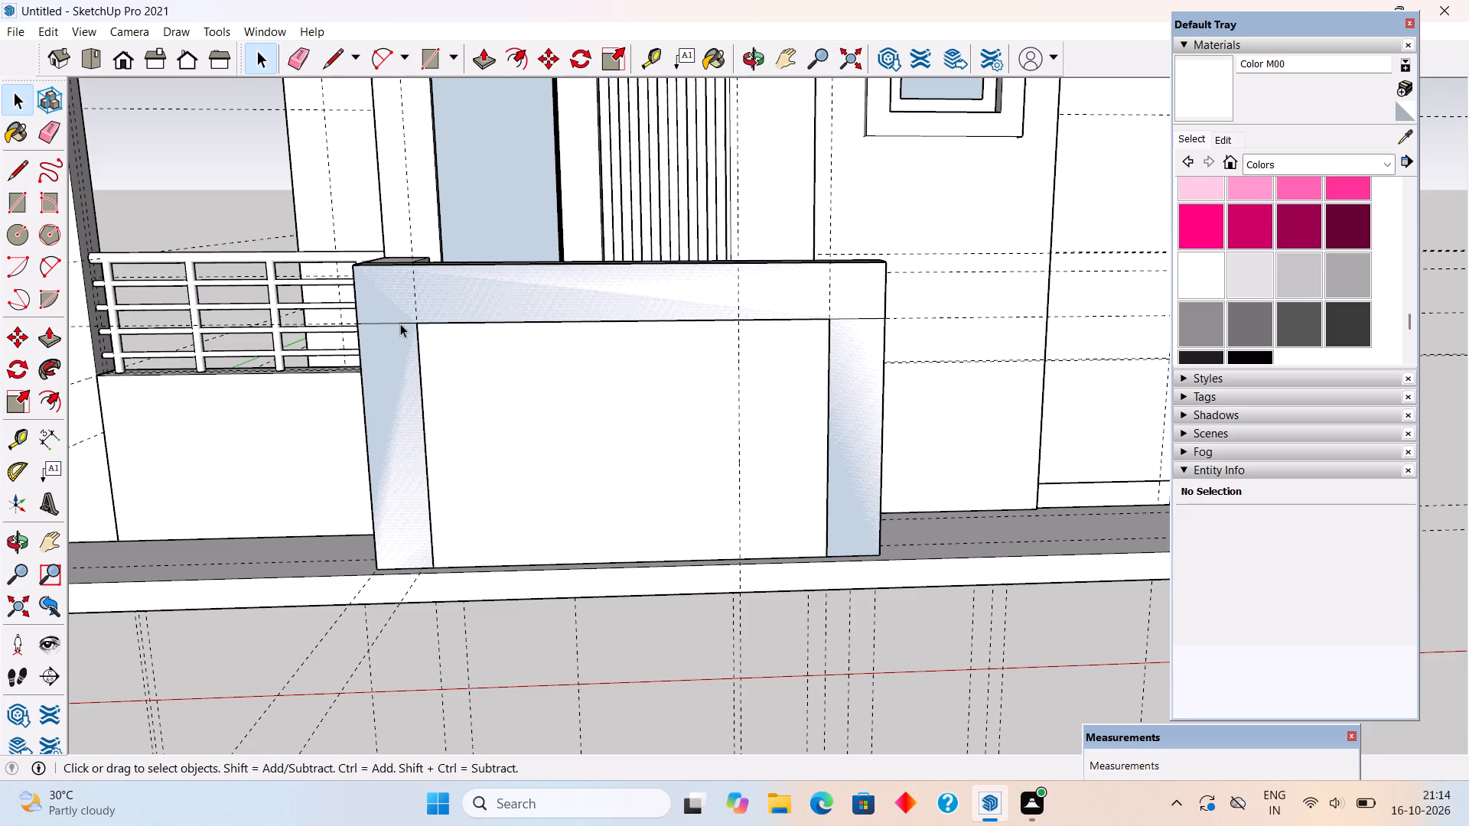
pyautogui.press('Delete')
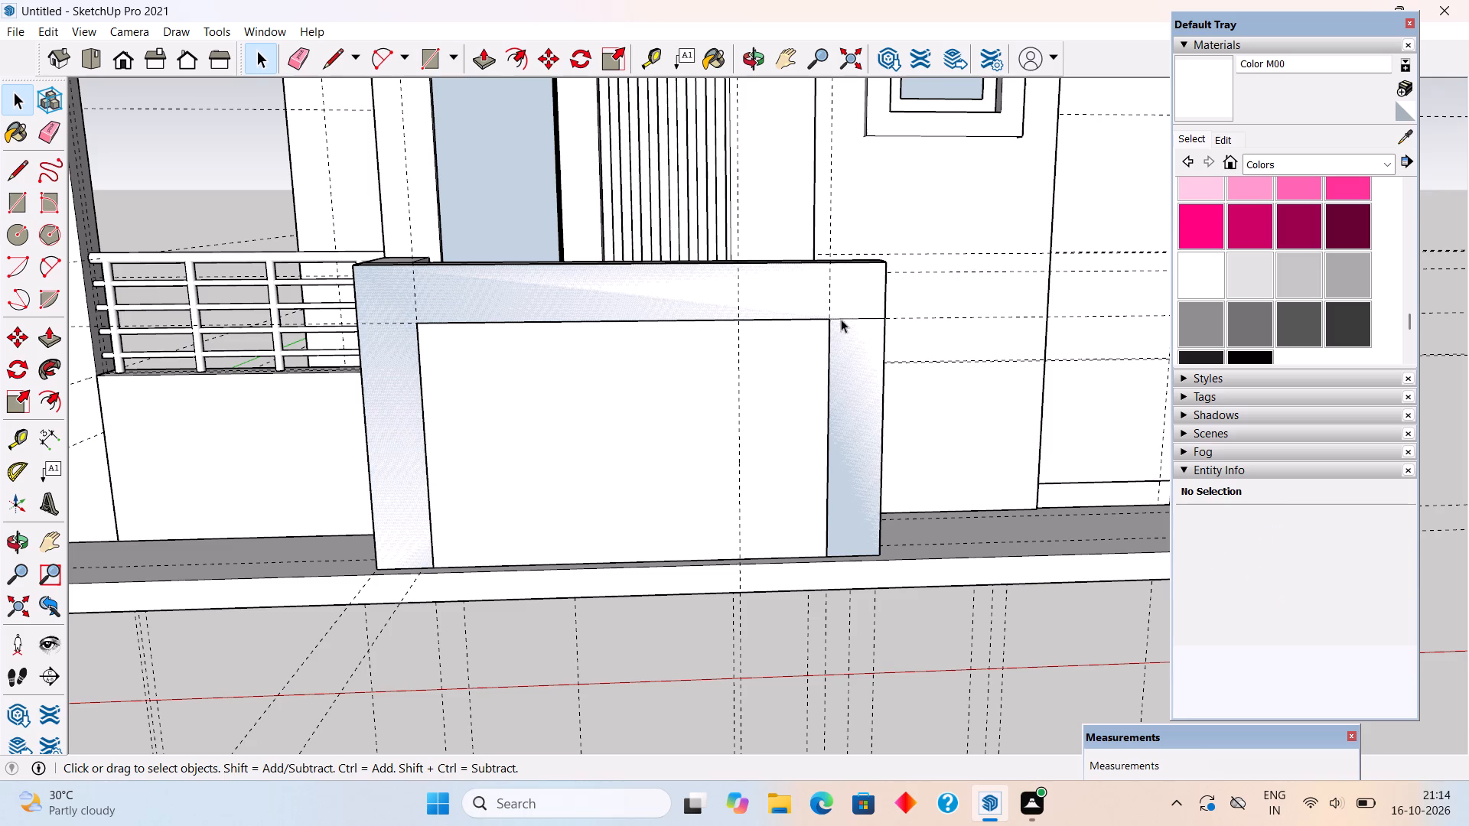
pyautogui.click(848, 319)
pyautogui.press('Delete')
# Pull the frame face outward 3" from the front of the boundary wall.
pyautogui.click(842, 341)
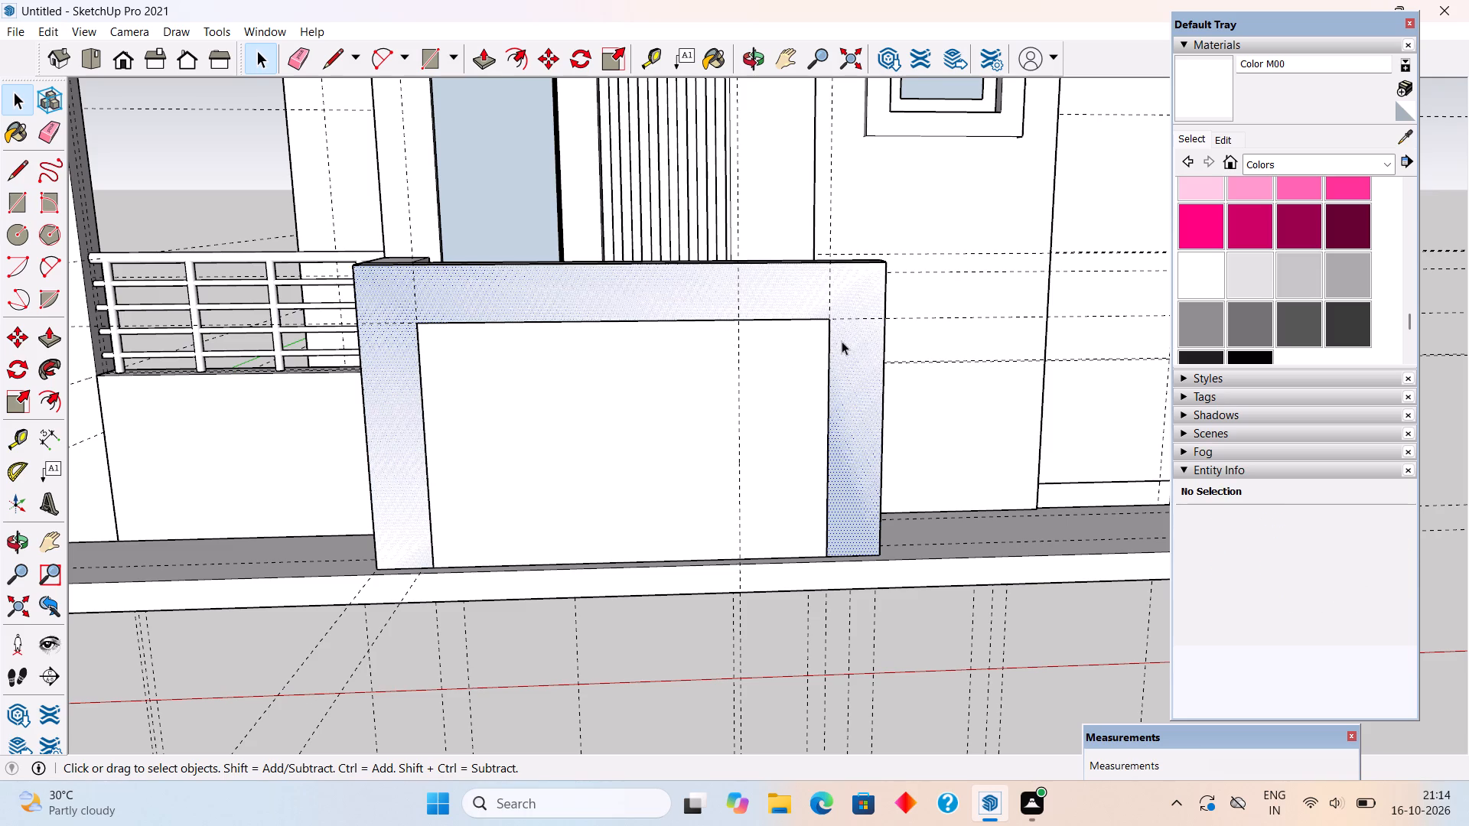
pyautogui.press('p')
pyautogui.click(842, 341)
pyautogui.moveTo(943, 447); pyautogui.dragTo(780, 362, button='middle')
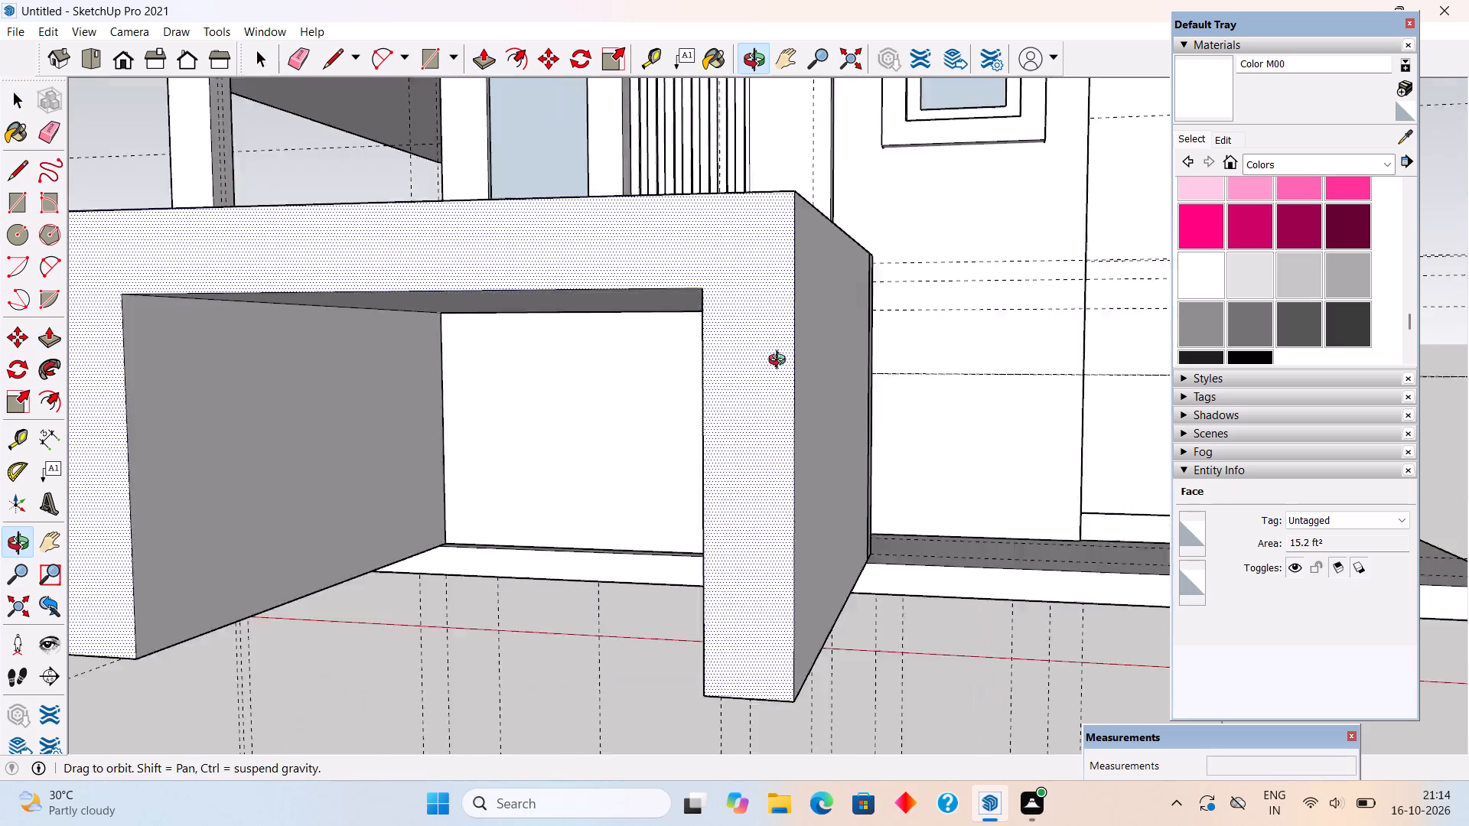
pyautogui.moveTo(780, 362); pyautogui.dragTo(662, 285, button='middle')
pyautogui.click(901, 548)
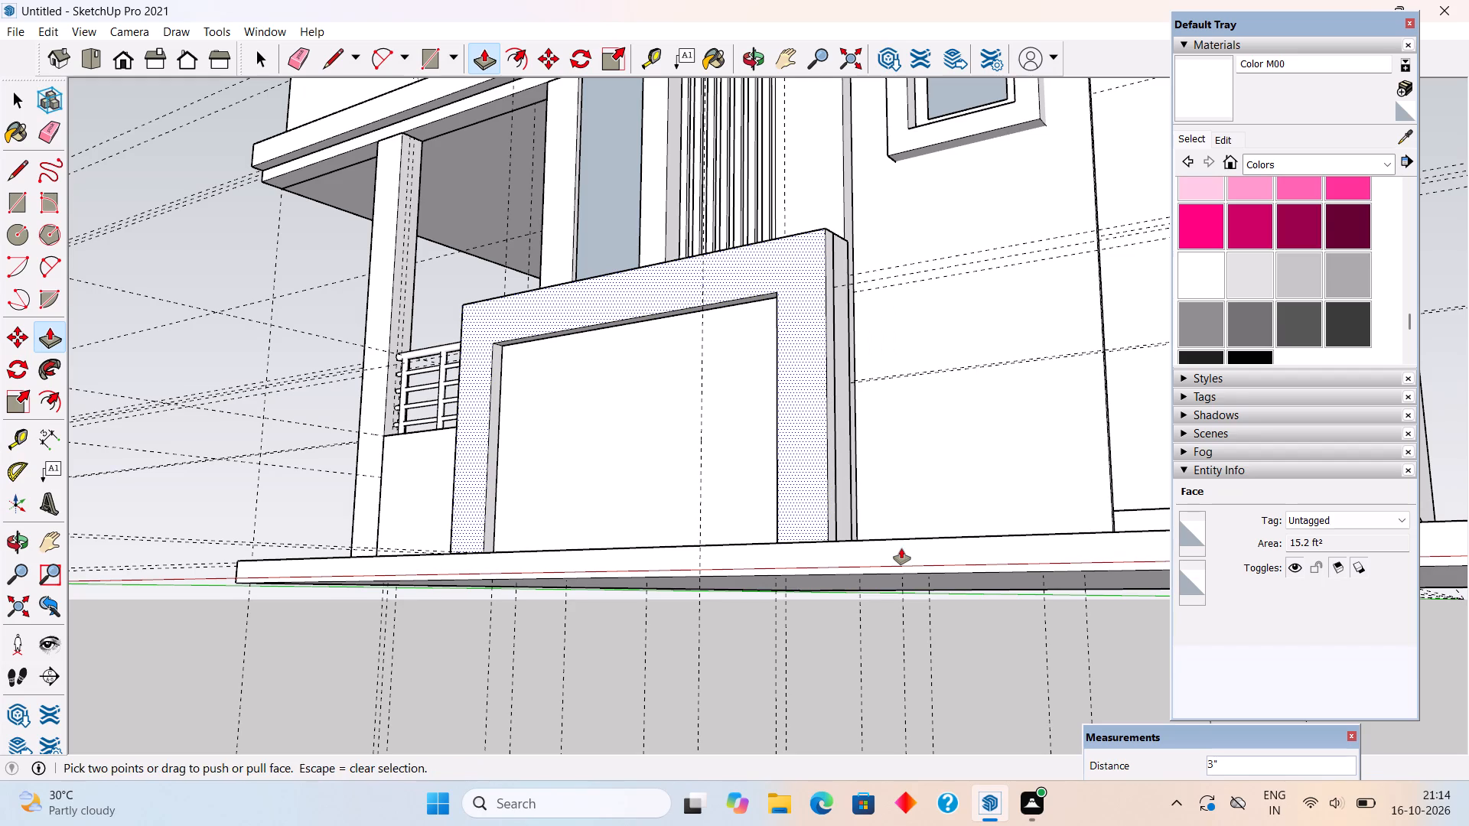
# Make the whole extruded frame a group and clear the selection.
pyautogui.press('space')
pyautogui.tripleClick(823, 501)
pyautogui.rightClick(823, 499)
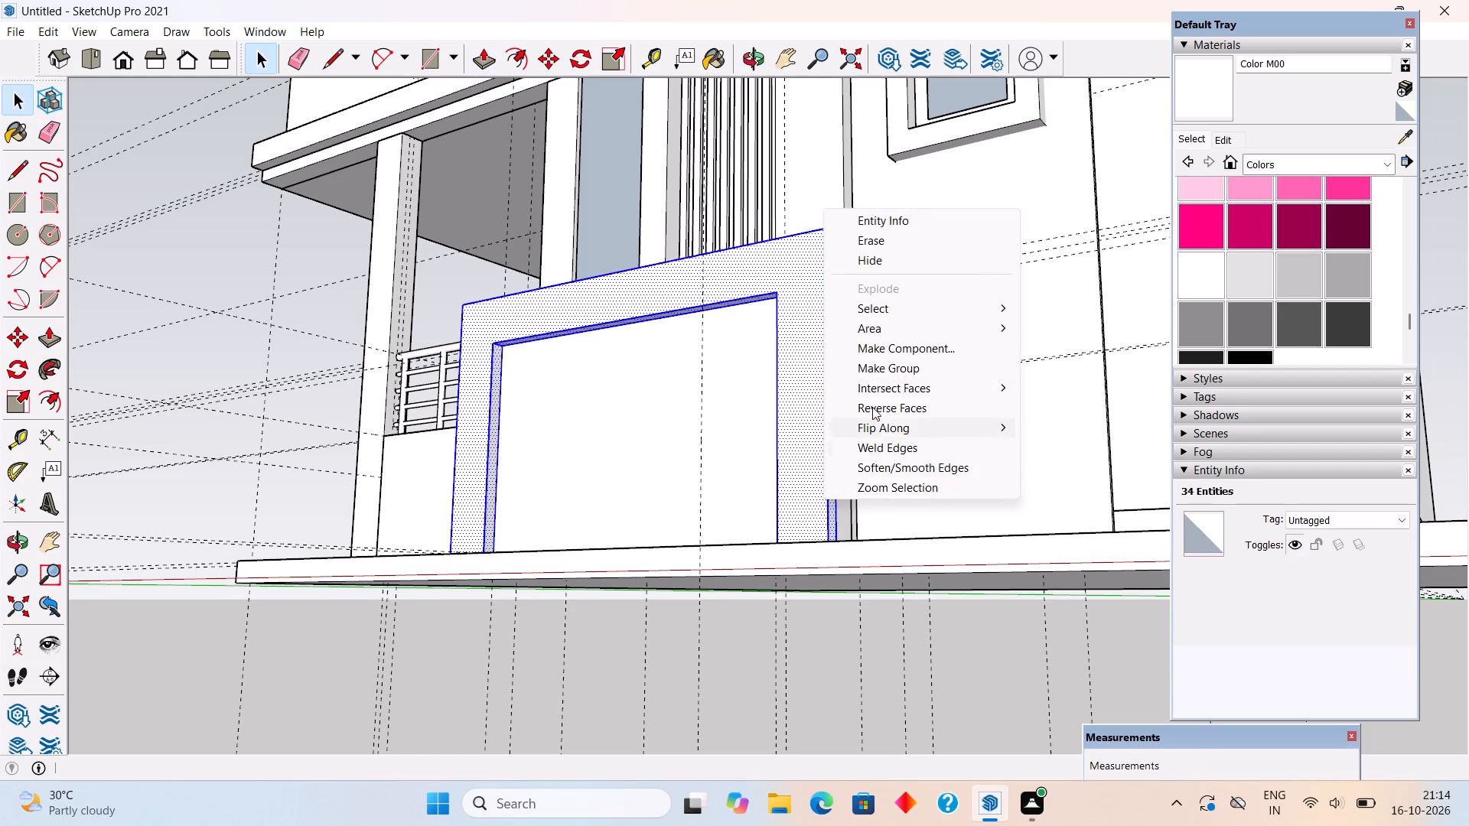
pyautogui.click(879, 363)
pyautogui.click(827, 613)
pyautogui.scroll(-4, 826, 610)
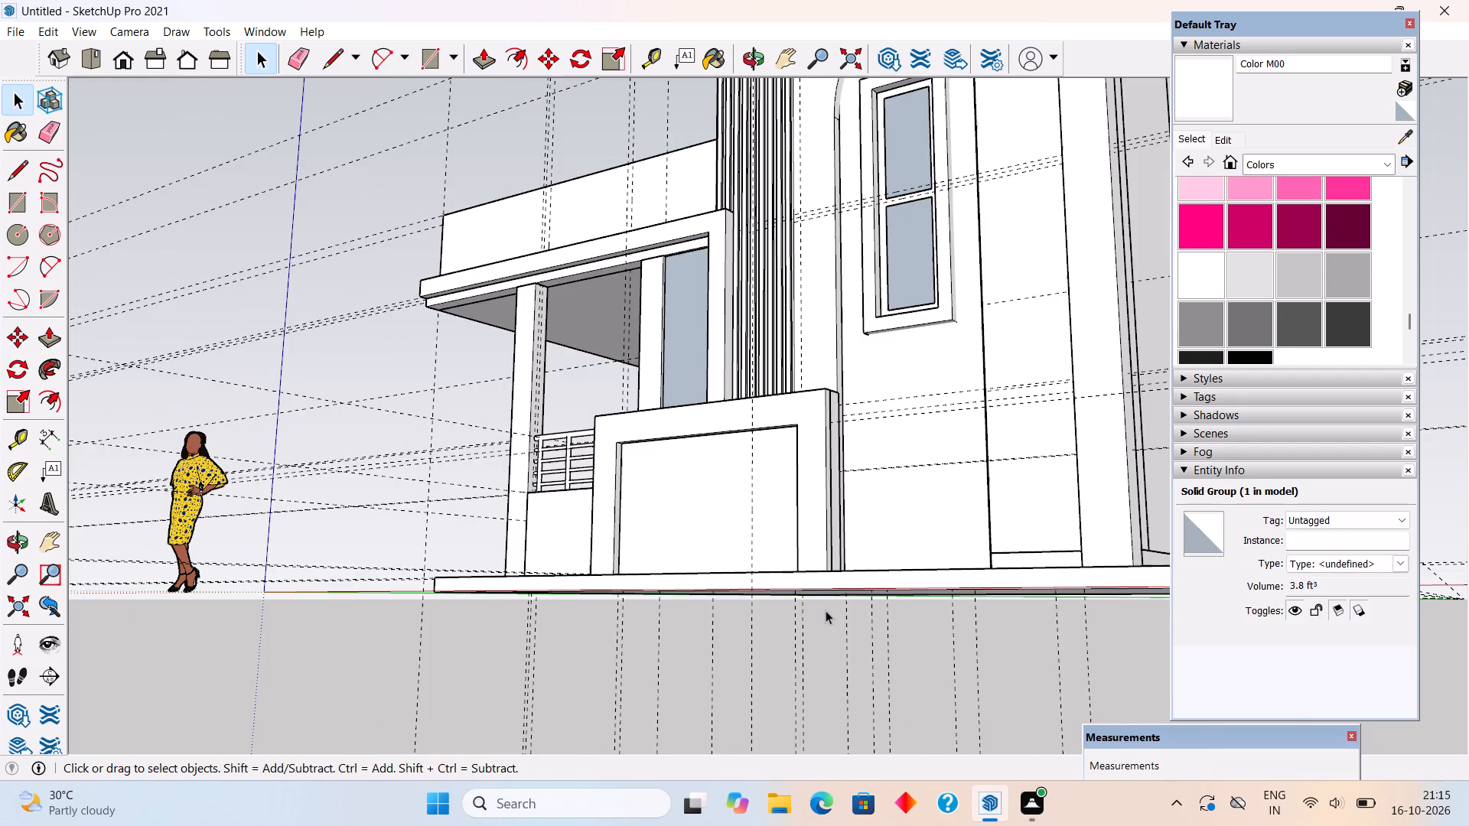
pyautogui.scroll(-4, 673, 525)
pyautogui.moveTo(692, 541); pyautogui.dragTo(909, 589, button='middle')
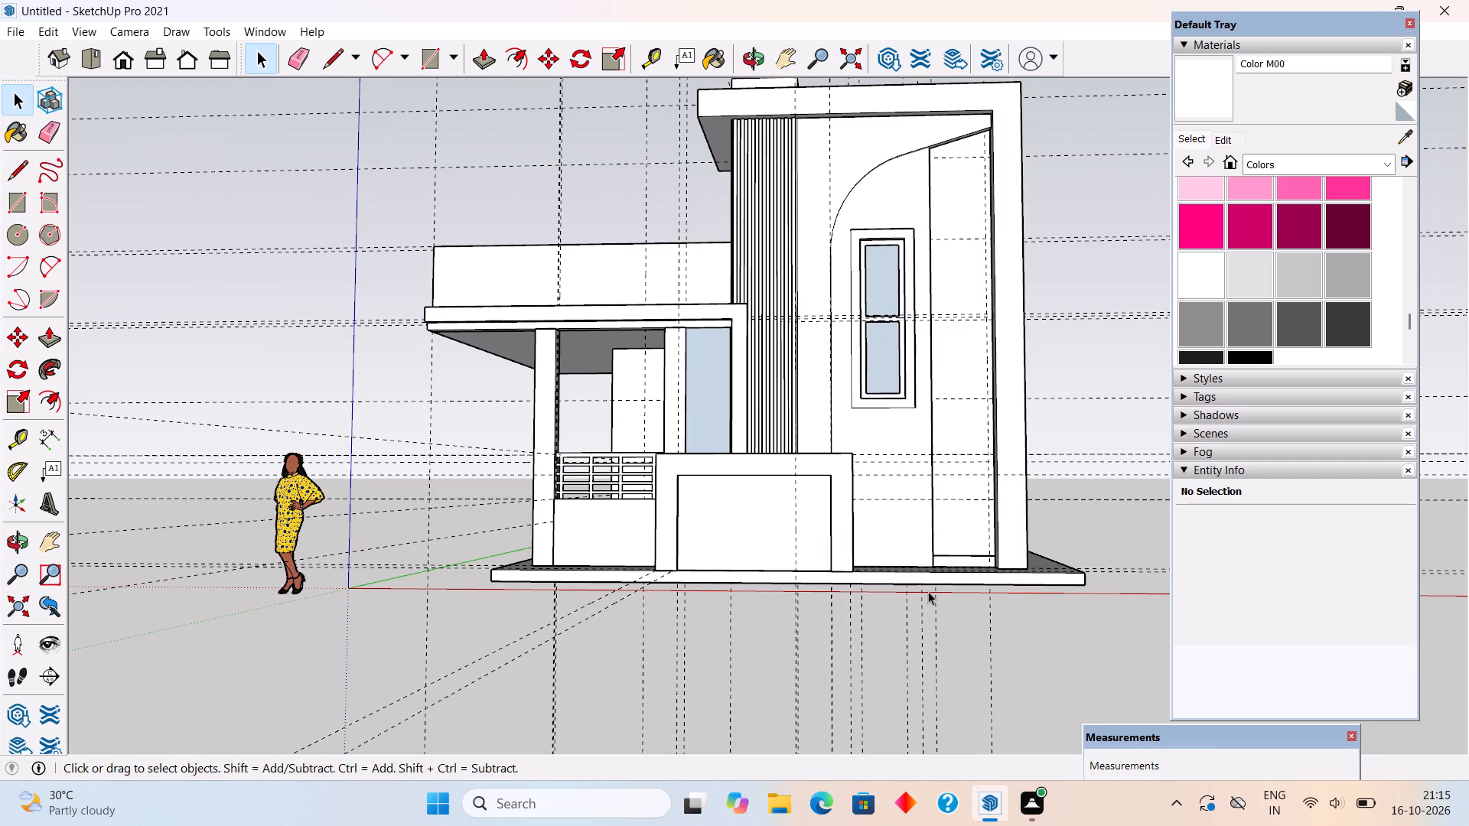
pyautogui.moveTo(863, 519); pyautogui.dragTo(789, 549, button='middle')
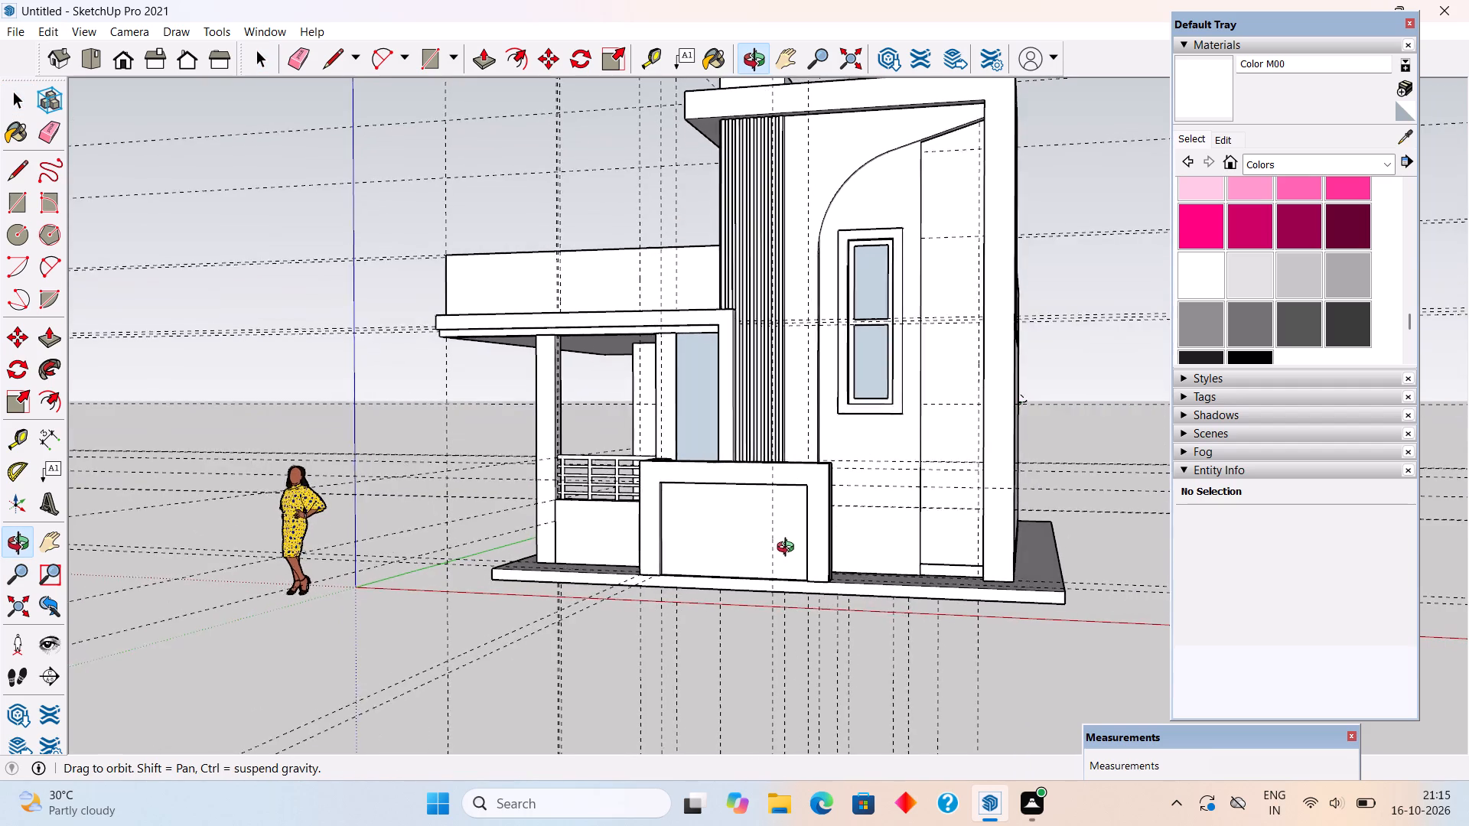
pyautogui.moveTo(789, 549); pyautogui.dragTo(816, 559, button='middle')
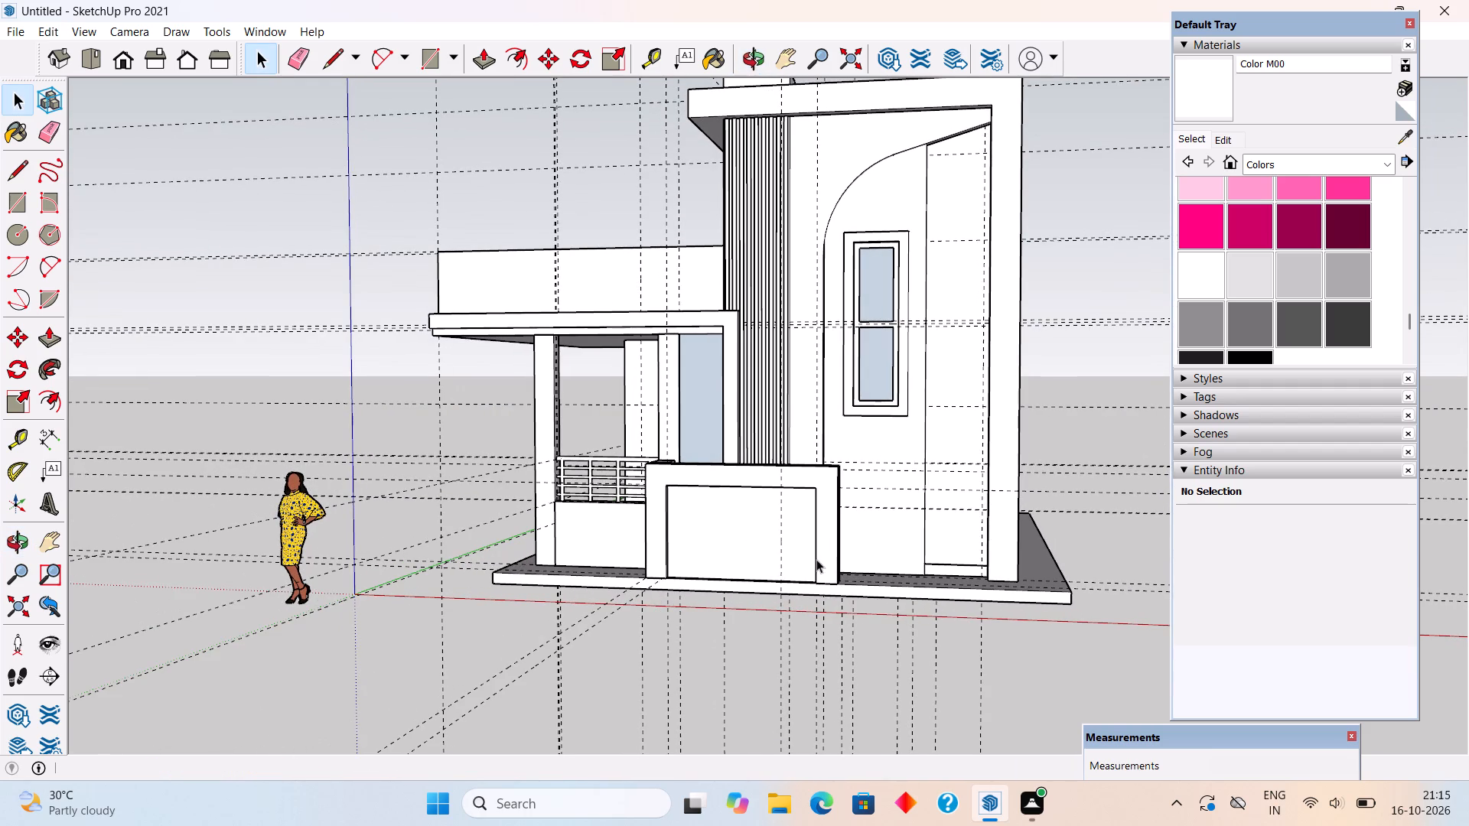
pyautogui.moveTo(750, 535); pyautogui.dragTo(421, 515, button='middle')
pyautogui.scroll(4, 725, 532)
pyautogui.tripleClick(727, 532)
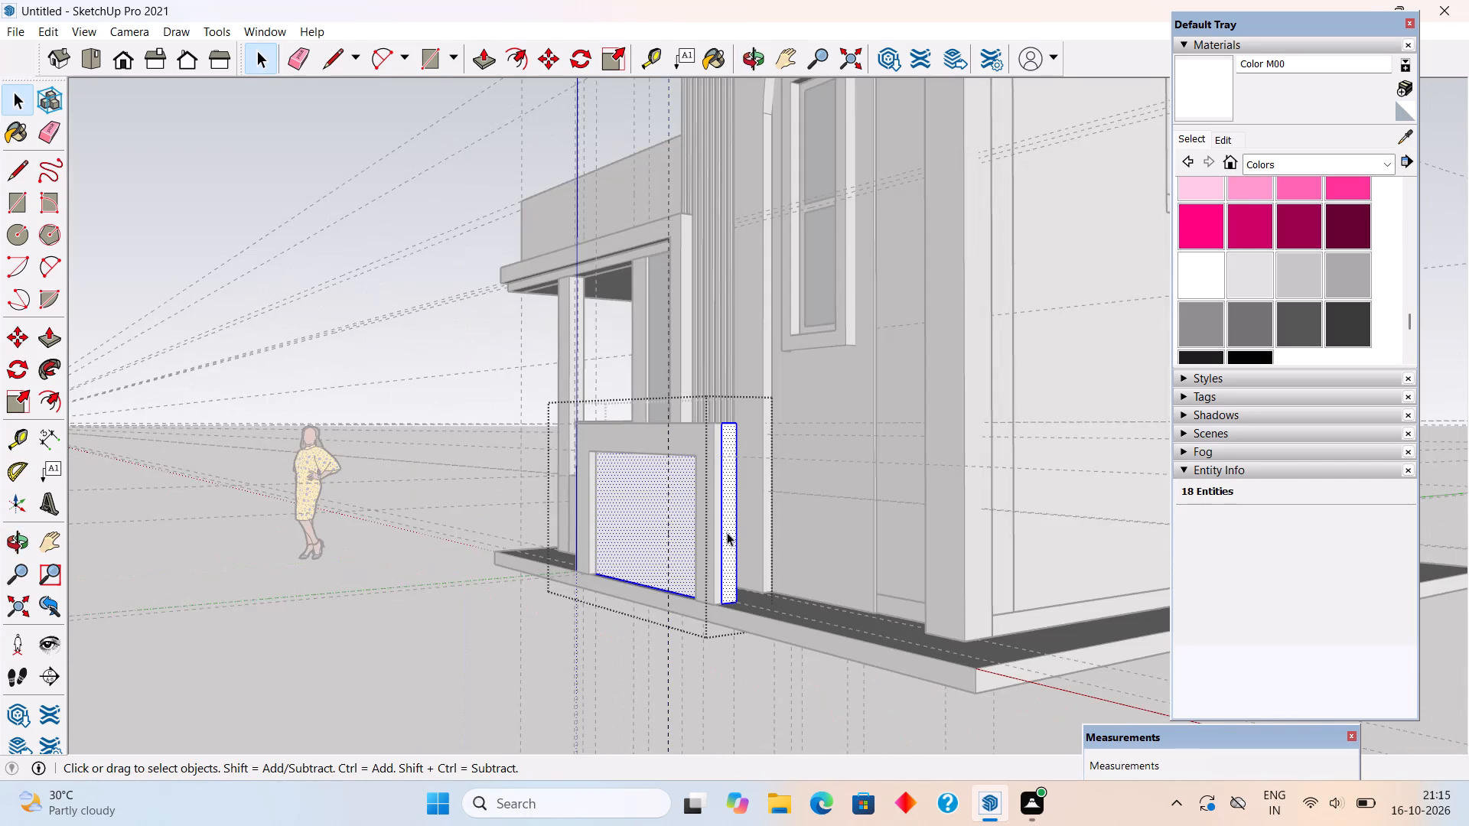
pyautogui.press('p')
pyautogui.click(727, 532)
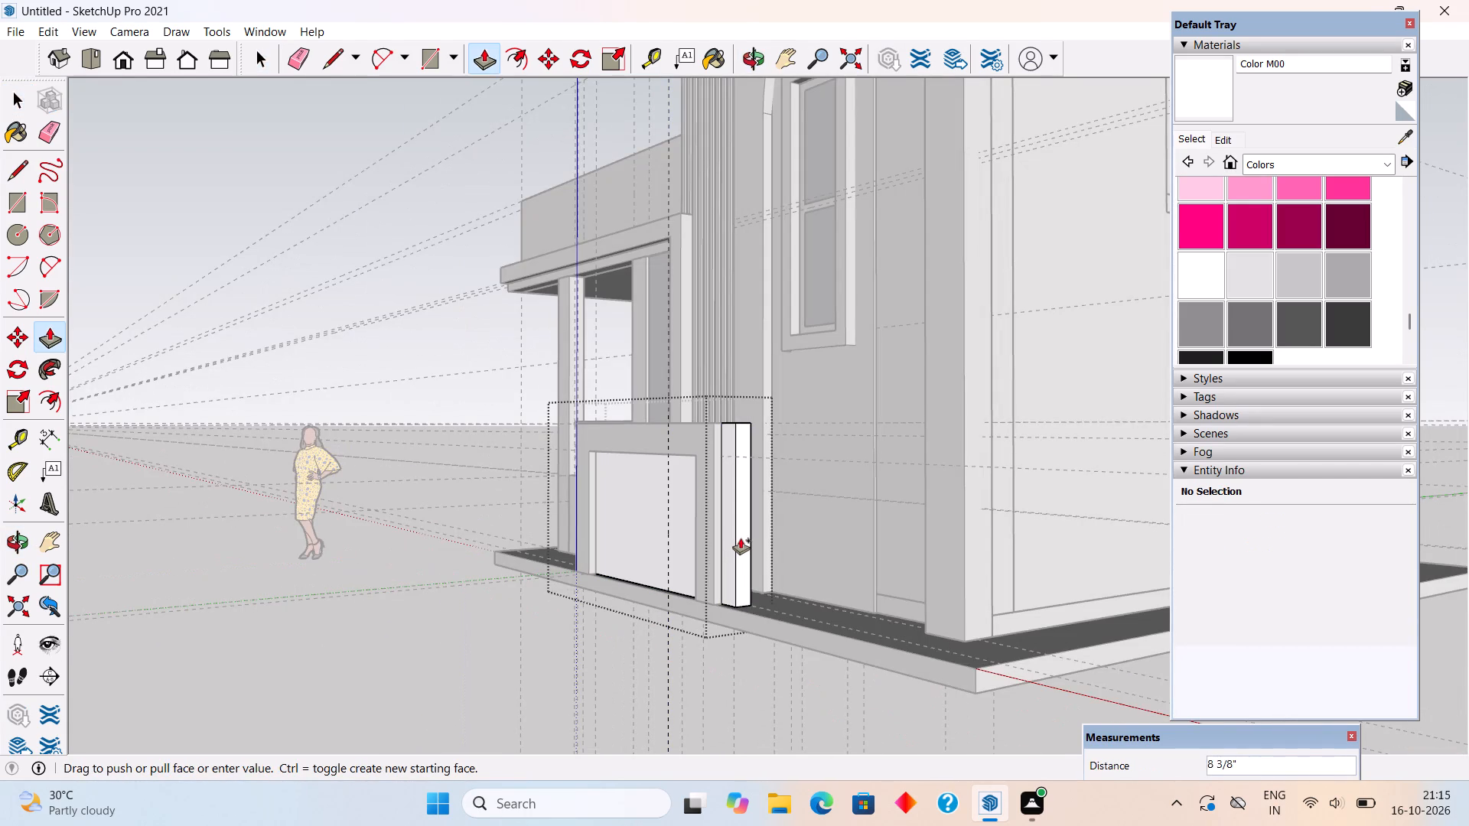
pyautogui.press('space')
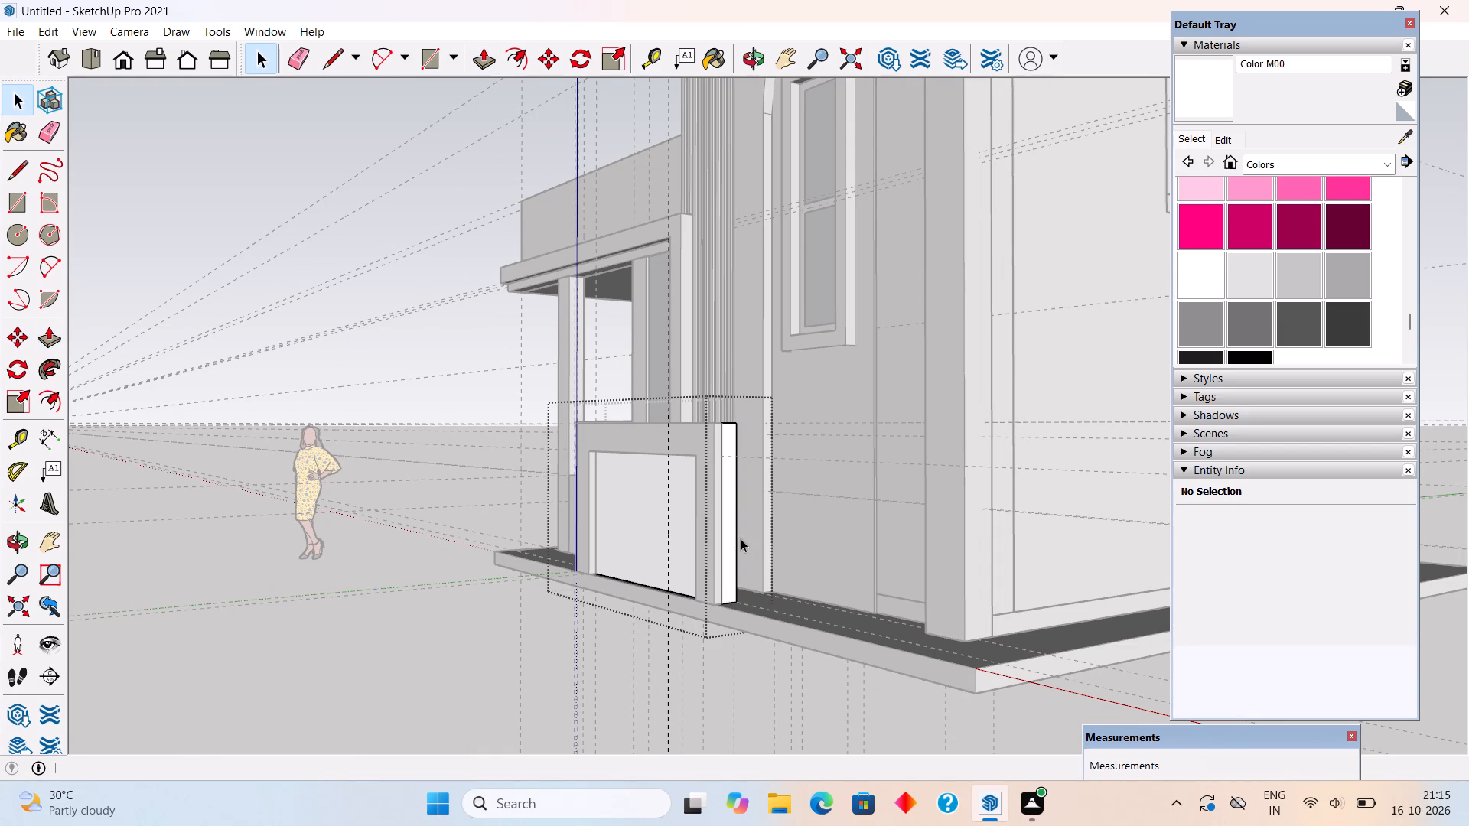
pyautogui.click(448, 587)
# Draw a 5' by 6" rectangle on the boundary wall's end face and pull it 5' 4 1/8" along the plinth.
pyautogui.moveTo(772, 571); pyautogui.dragTo(769, 678, button='middle')
pyautogui.scroll(3, 771, 620)
pyautogui.press('r')
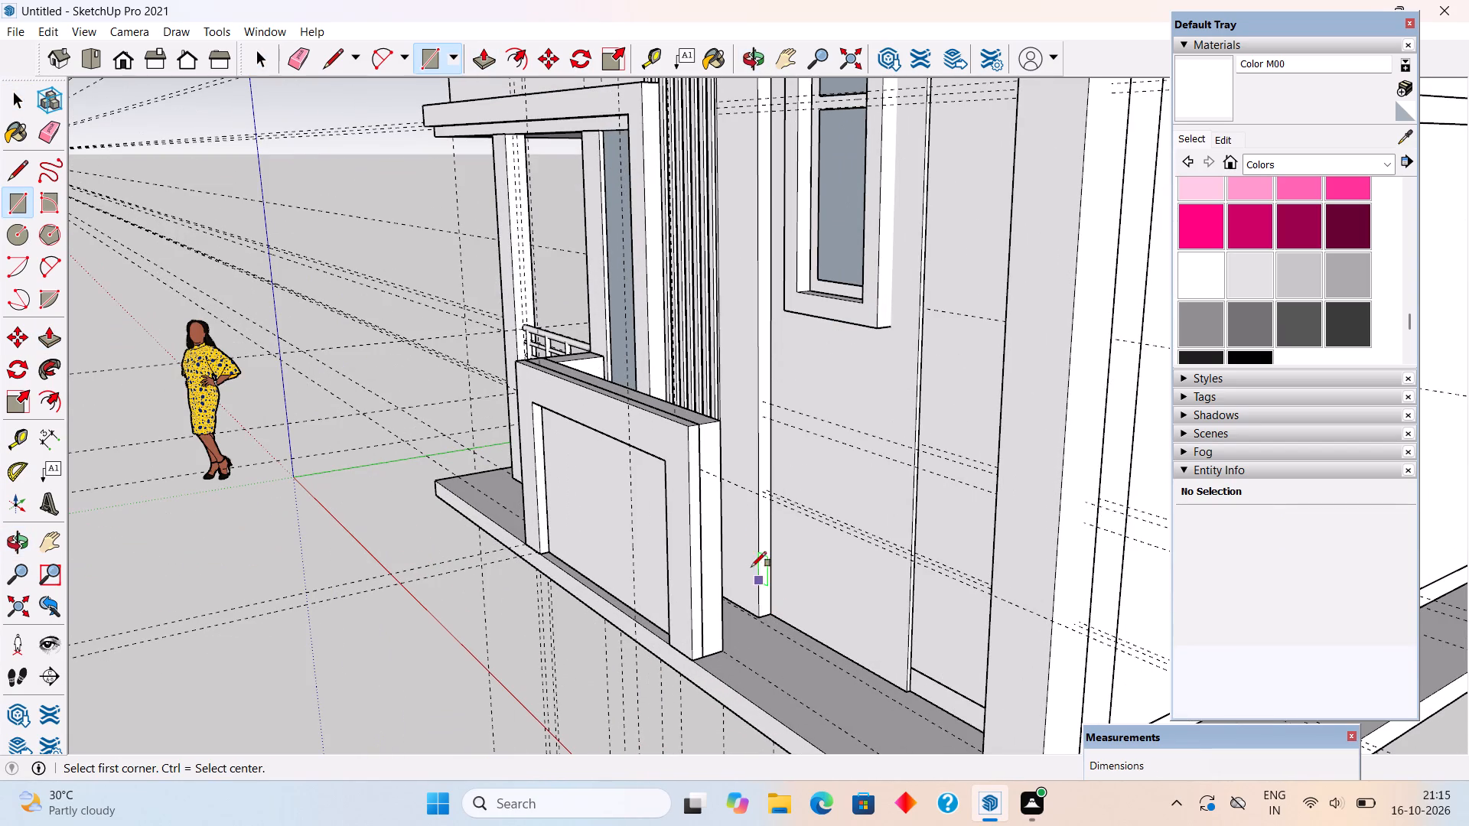
pyautogui.click(702, 431)
pyautogui.click(726, 648)
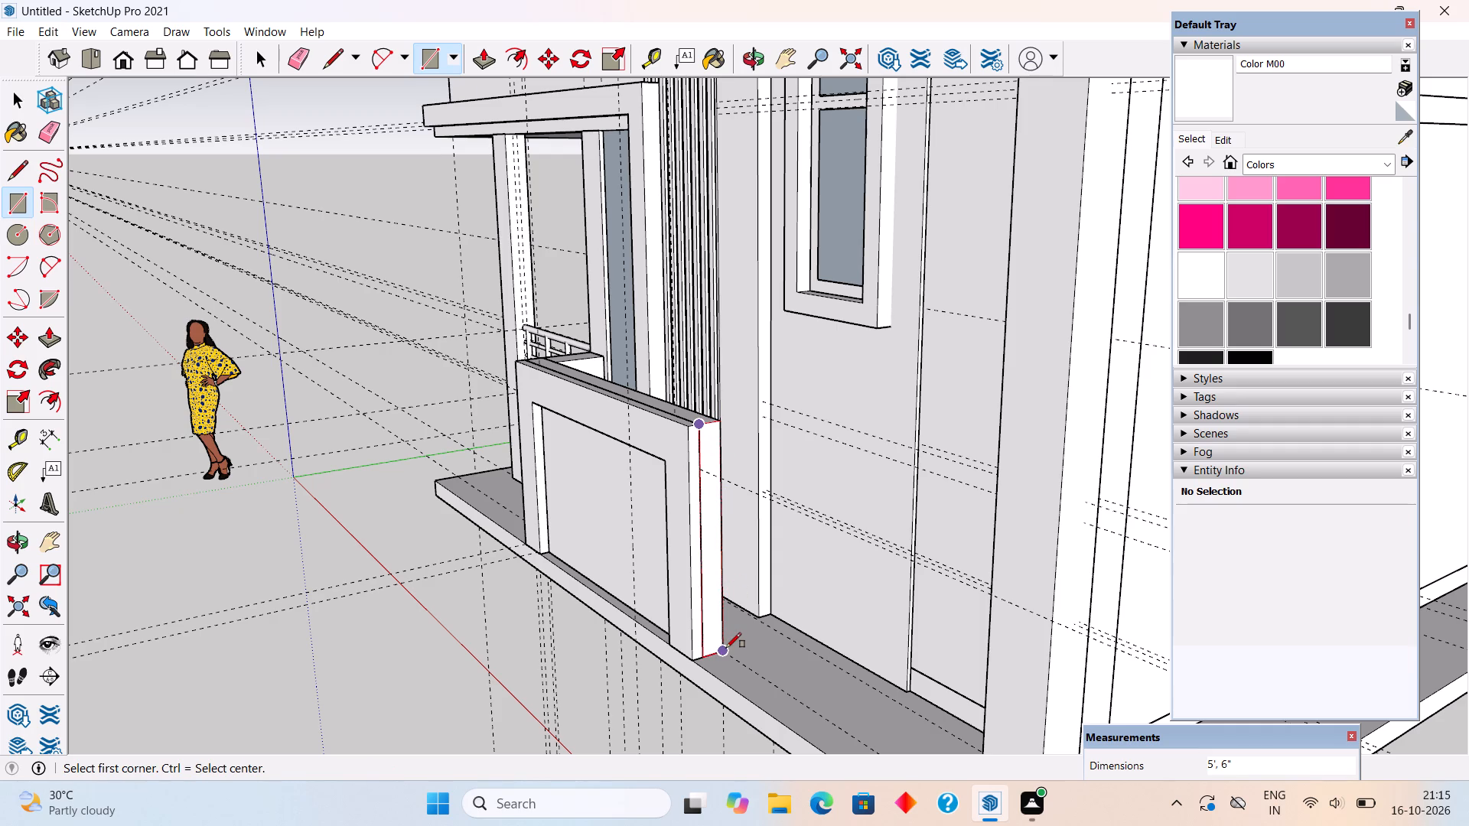
pyautogui.press('p')
pyautogui.click(714, 629)
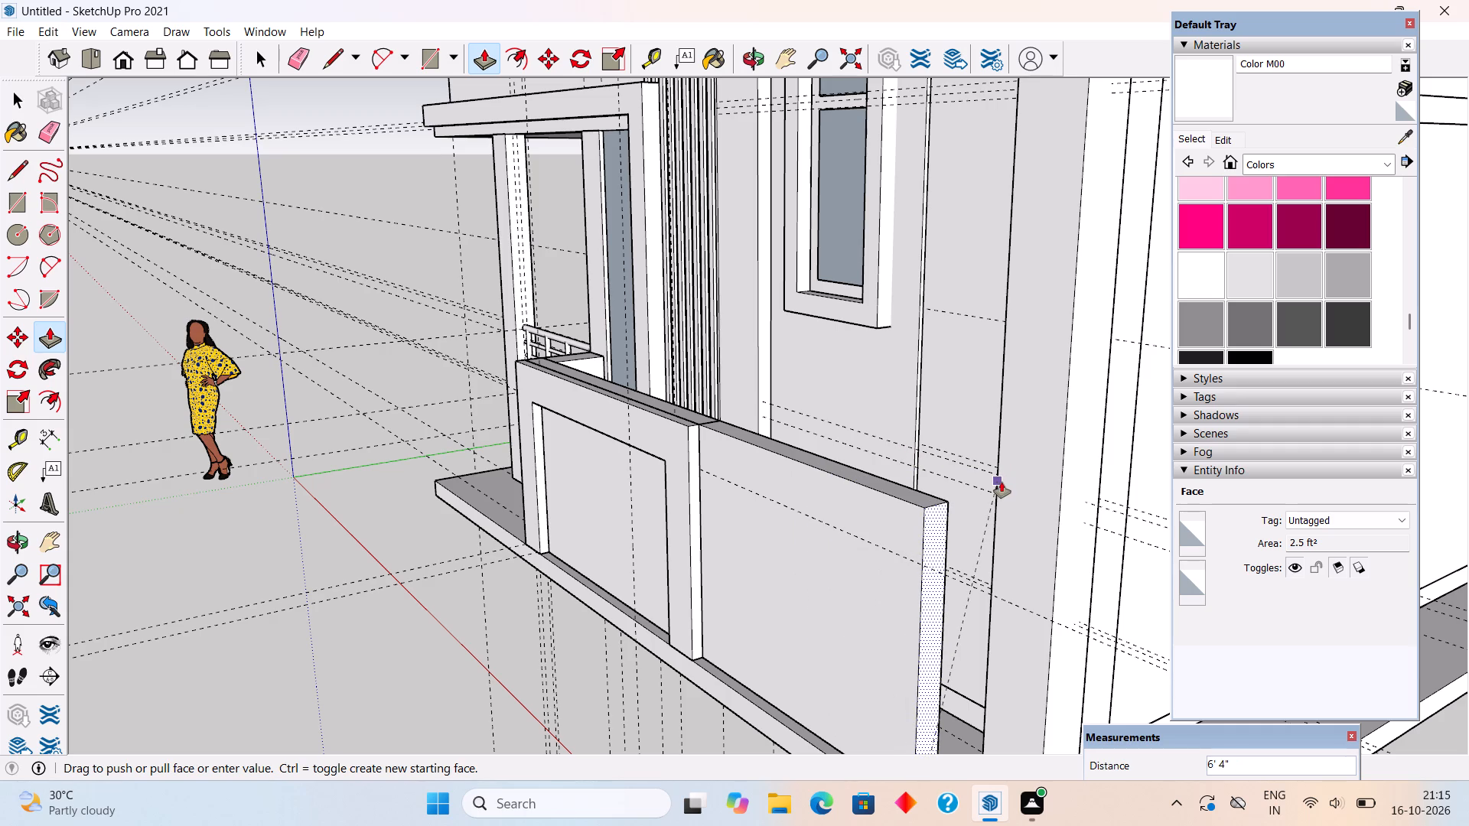
pyautogui.click(973, 449)
# Open the frame group and pull its outer end face 5' 4 1/8" to meet the end of the lengthened wall.
pyautogui.scroll(-12, 973, 449)
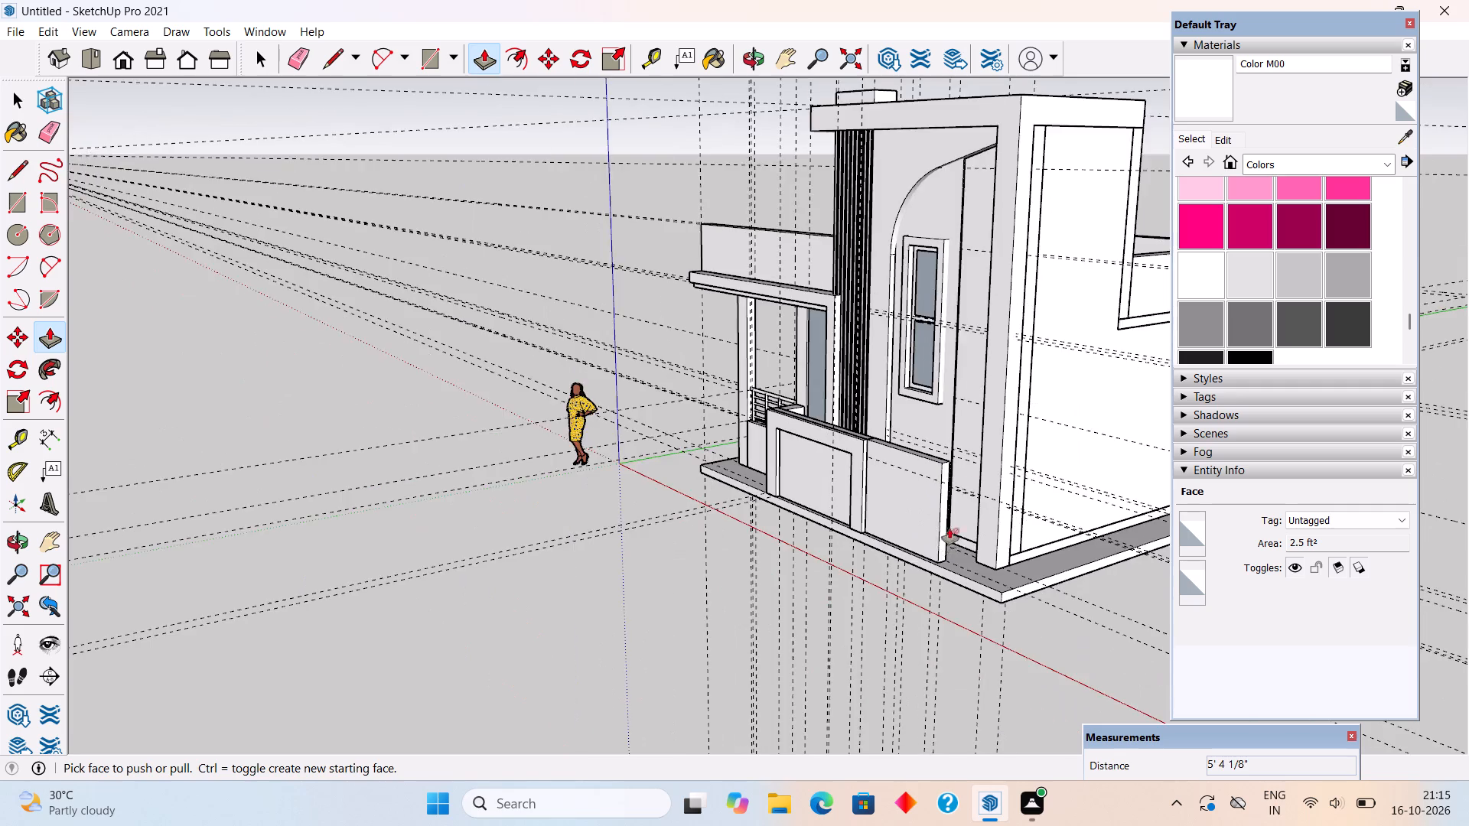
pyautogui.moveTo(946, 551); pyautogui.dragTo(1258, 466, button='middle')
pyautogui.moveTo(988, 548); pyautogui.dragTo(1095, 580, button='middle')
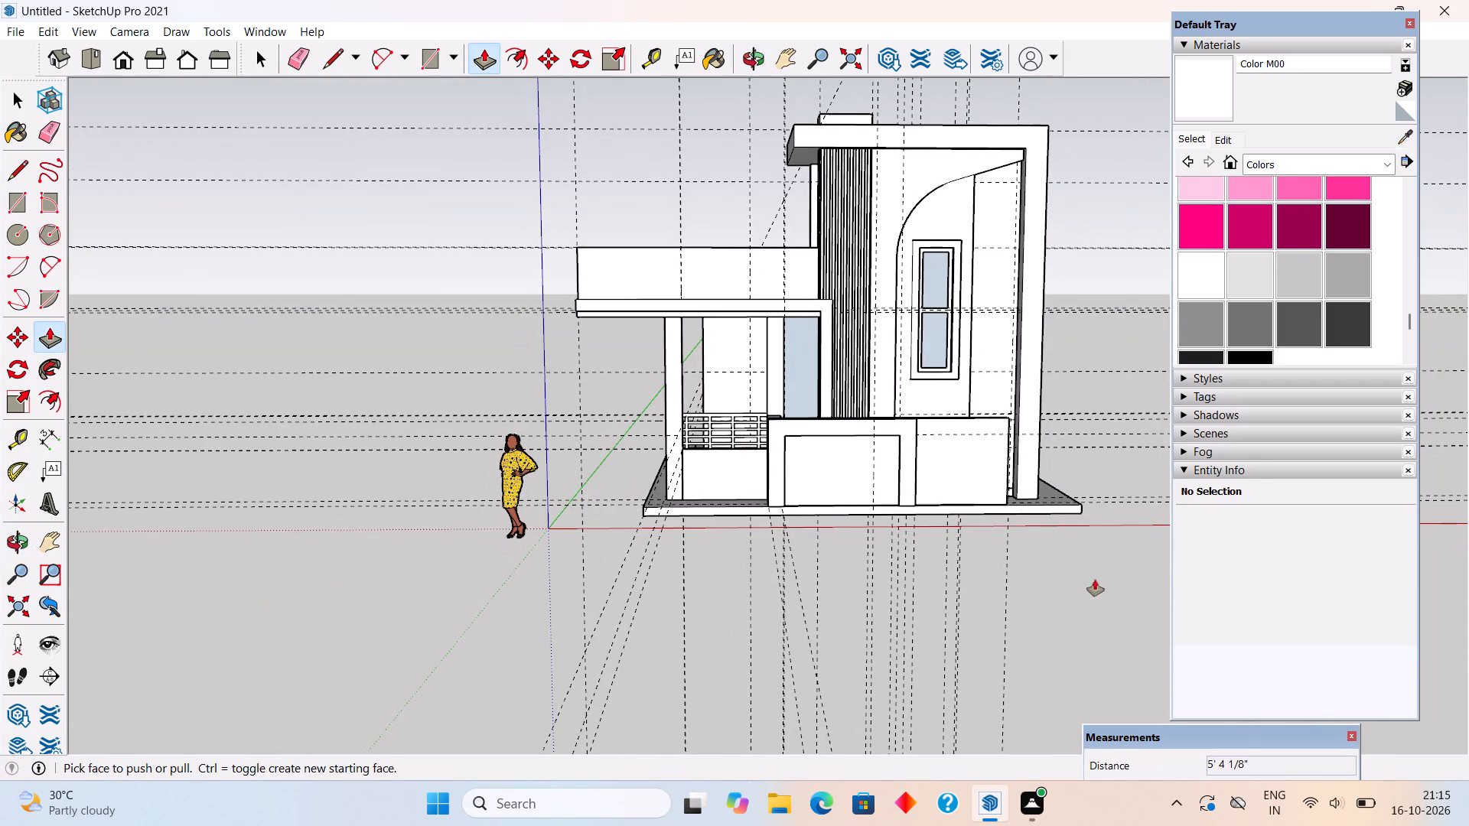
pyautogui.press('space')
pyautogui.scroll(5, 863, 471)
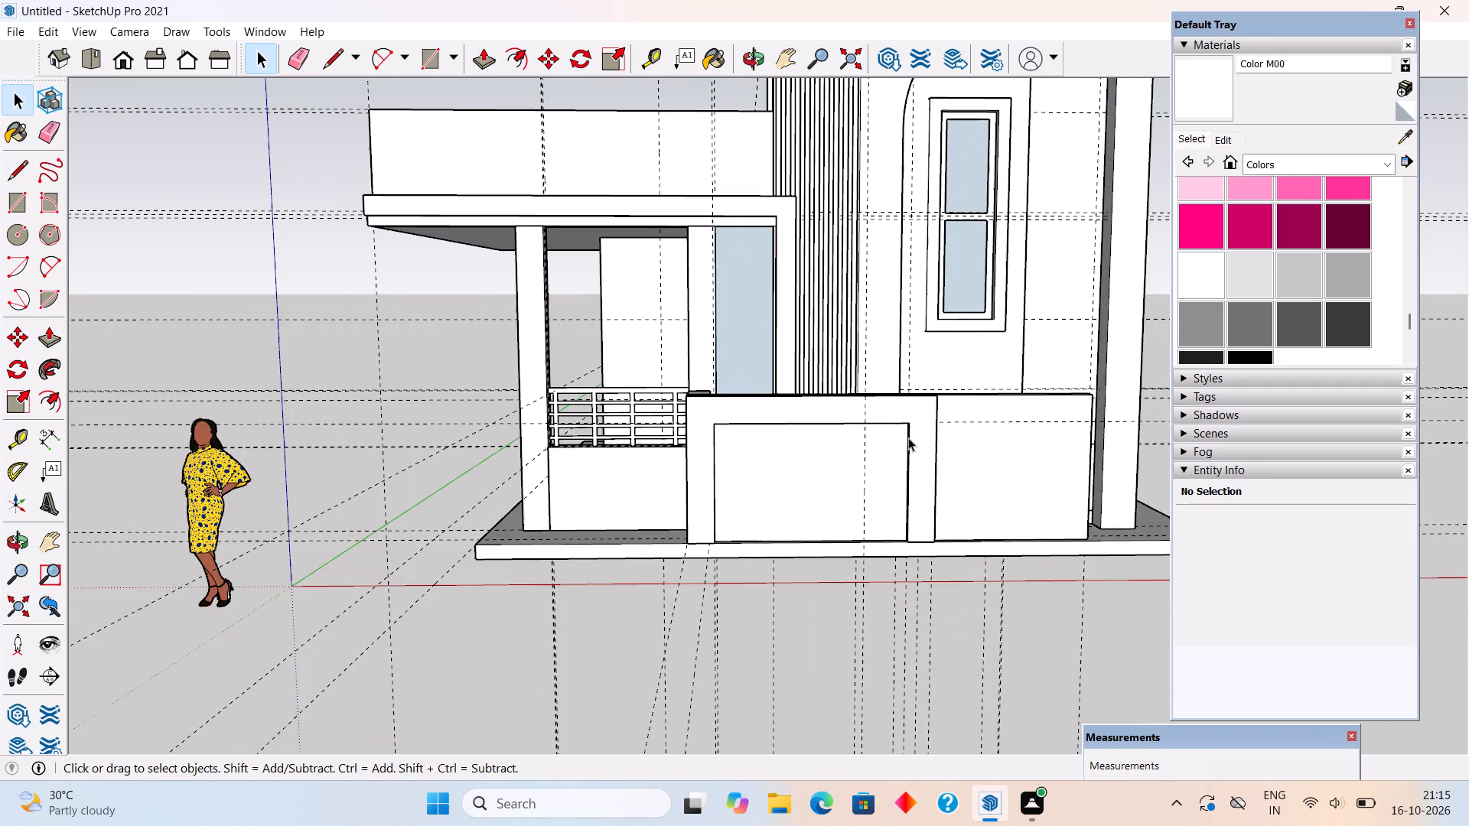
pyautogui.moveTo(904, 449); pyautogui.dragTo(566, 485, button='middle')
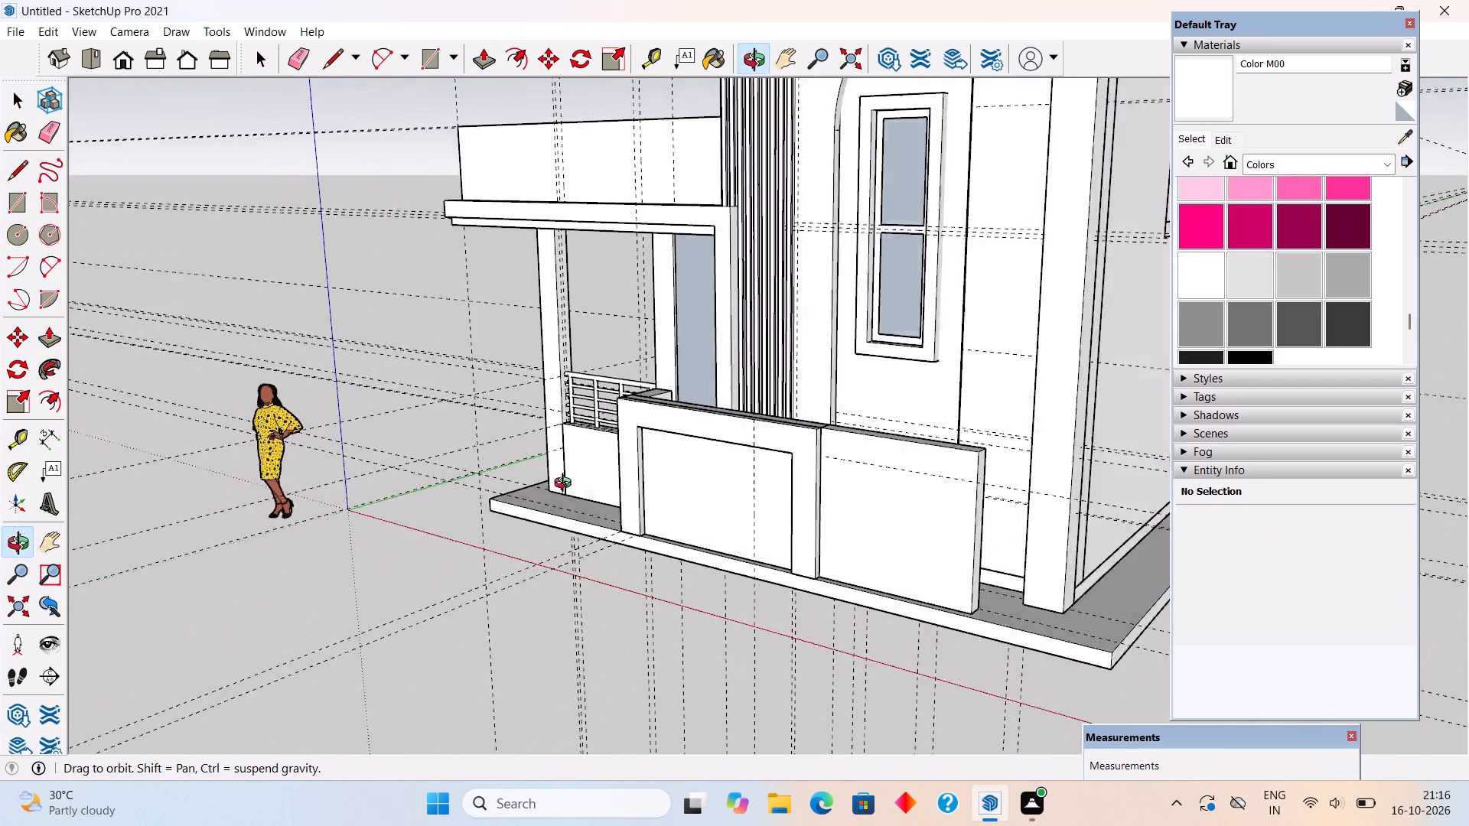
pyautogui.moveTo(566, 485); pyautogui.dragTo(565, 485, button='middle')
pyautogui.scroll(8, 820, 427)
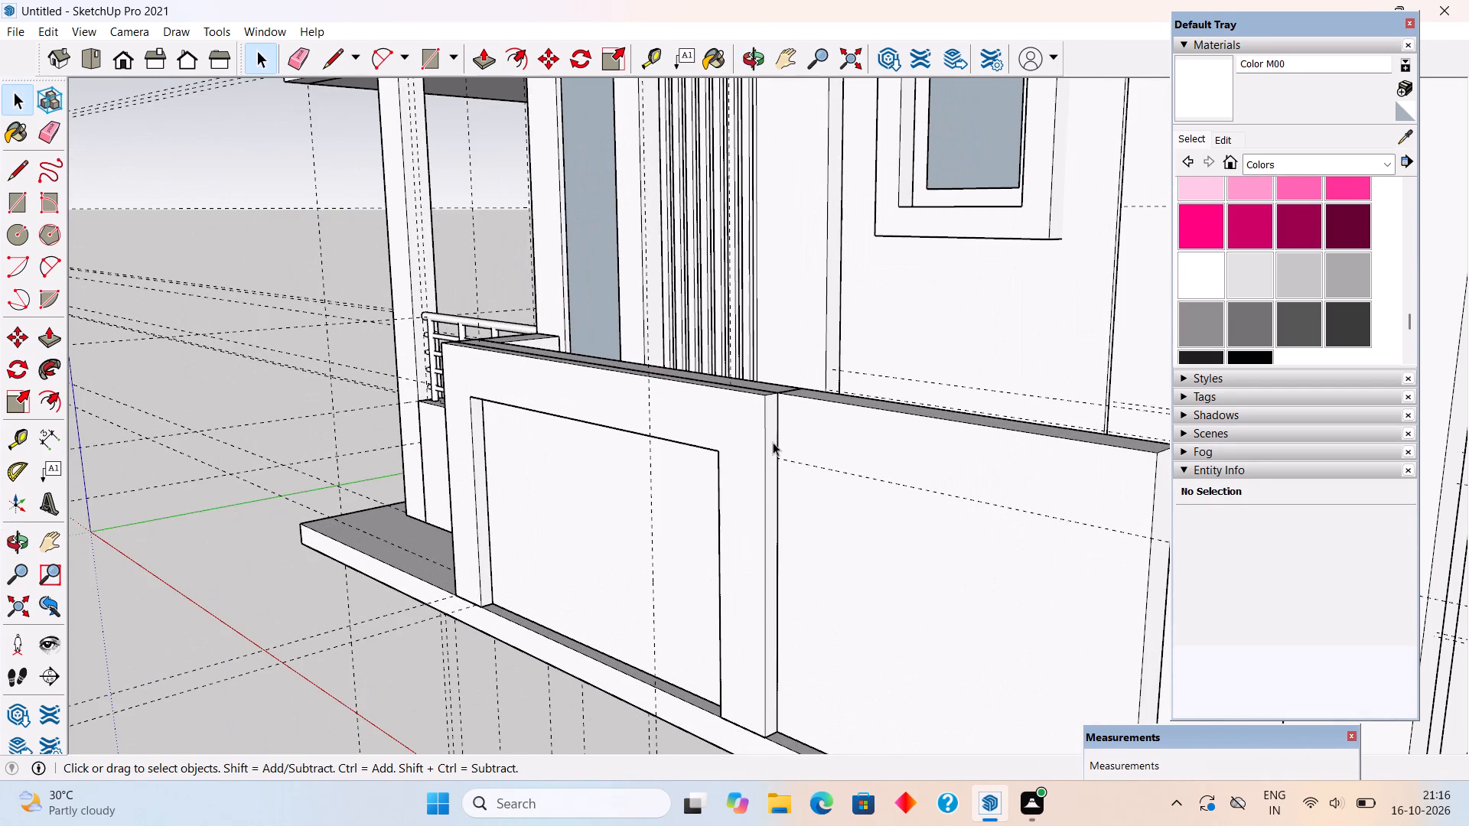
pyautogui.tripleClick(773, 442)
pyautogui.press('p')
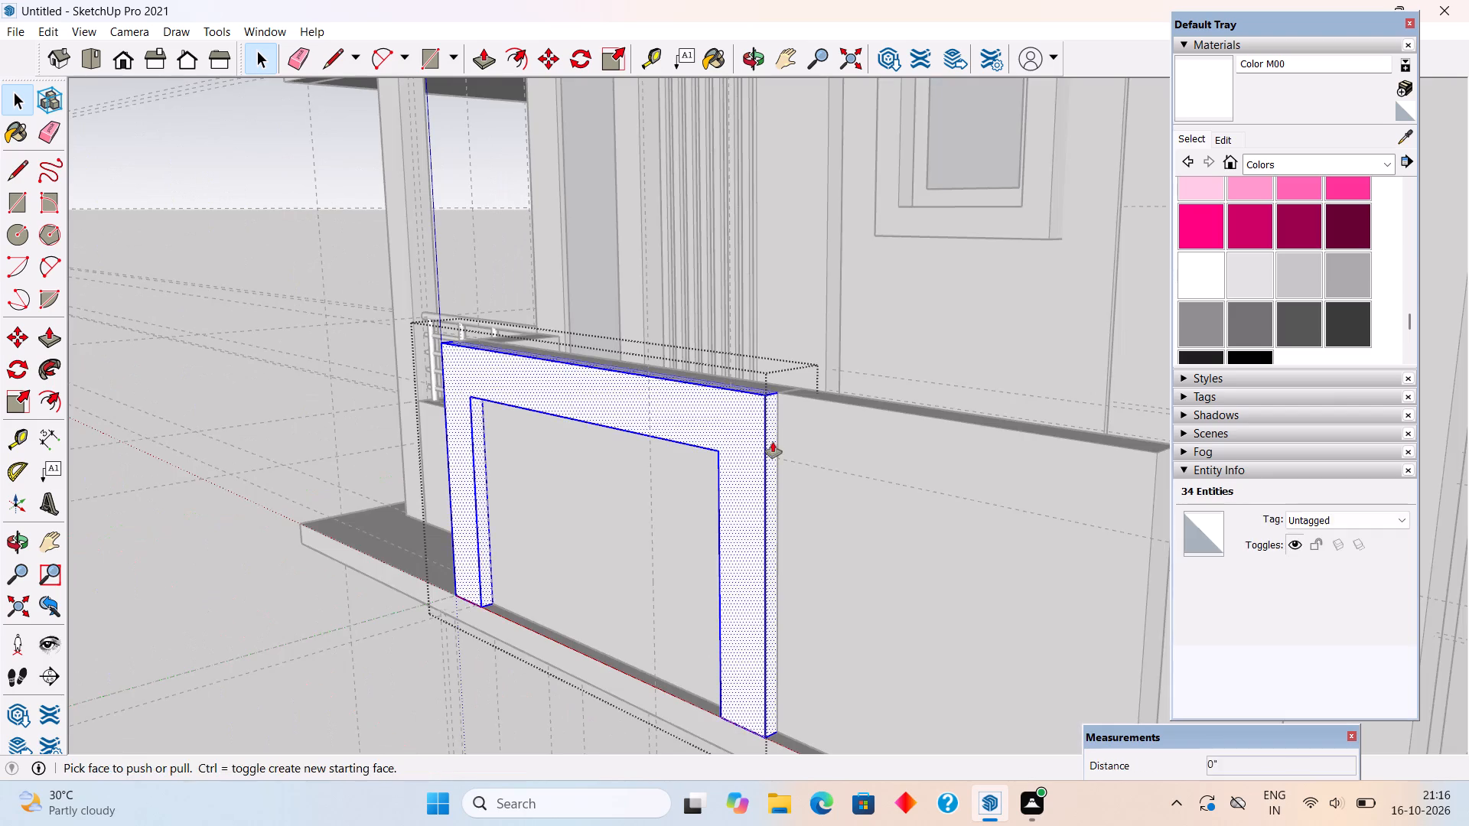
pyautogui.click(773, 442)
pyautogui.scroll(-4, 989, 493)
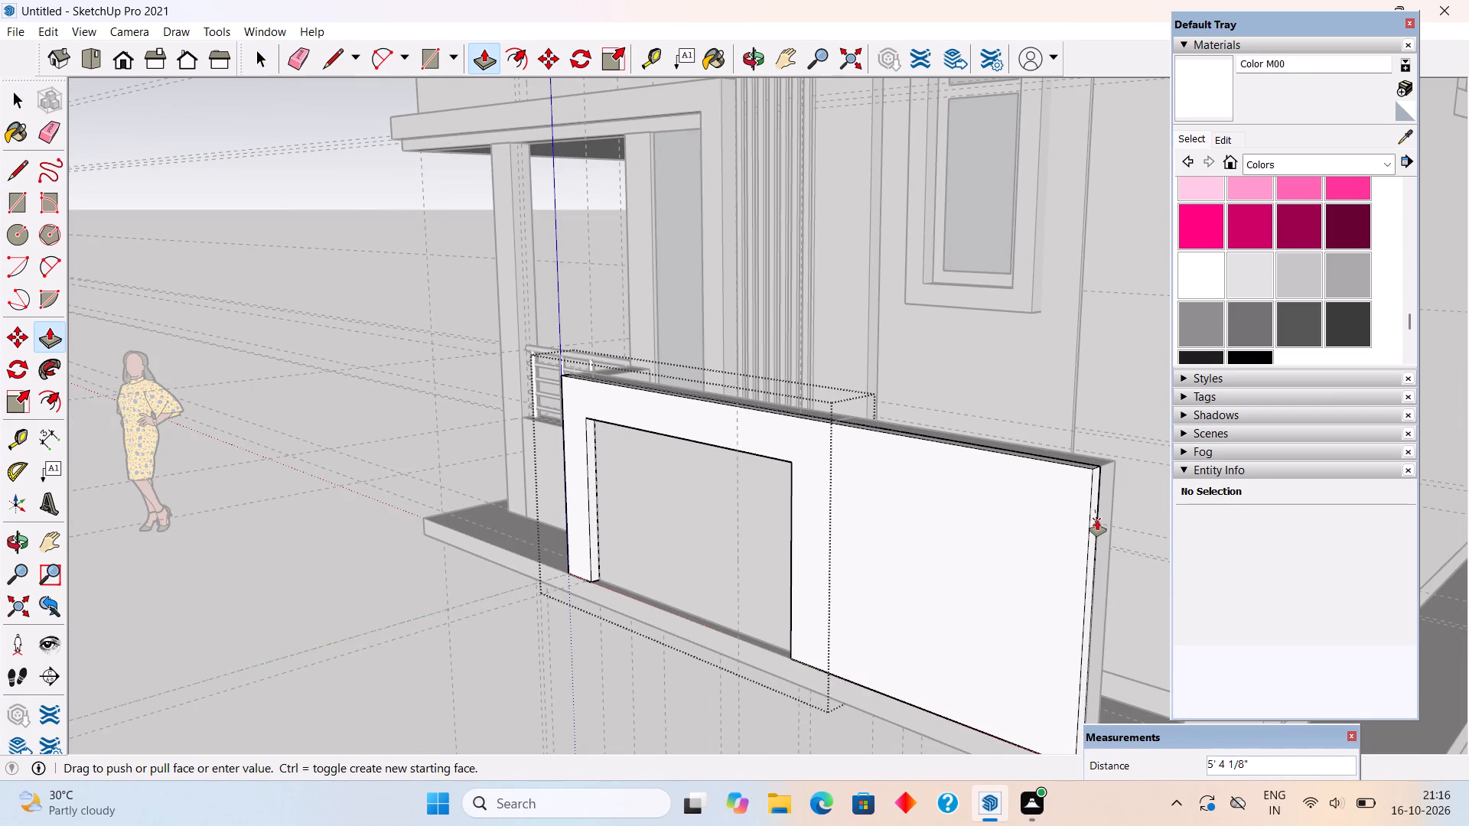
pyautogui.click(1097, 520)
pyautogui.moveTo(728, 529); pyautogui.dragTo(917, 522, button='middle')
pyautogui.scroll(-4, 917, 522)
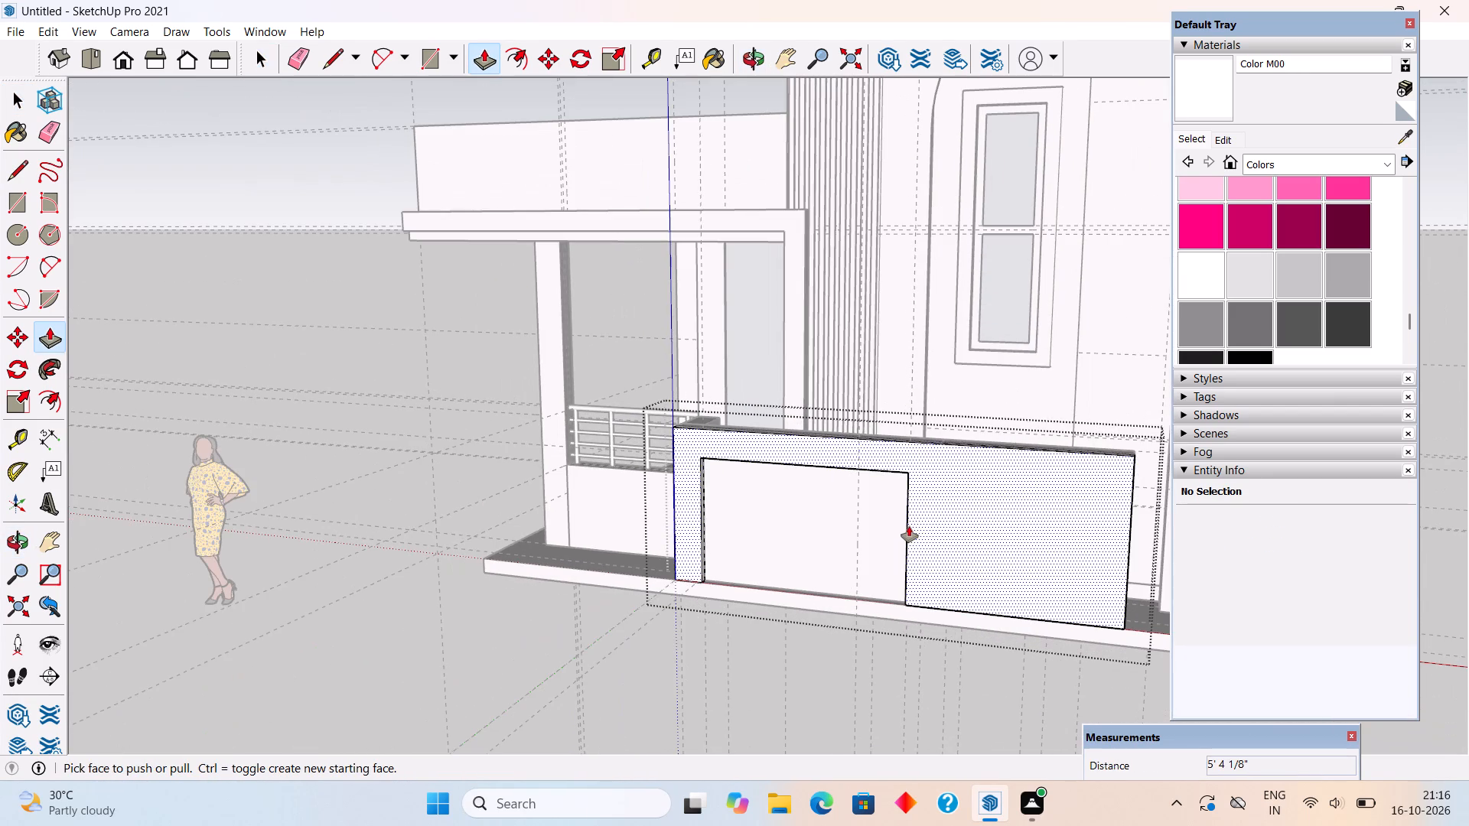
# Place a vertical guide 11" in from the frame's outer end edge.
pyautogui.press('t')
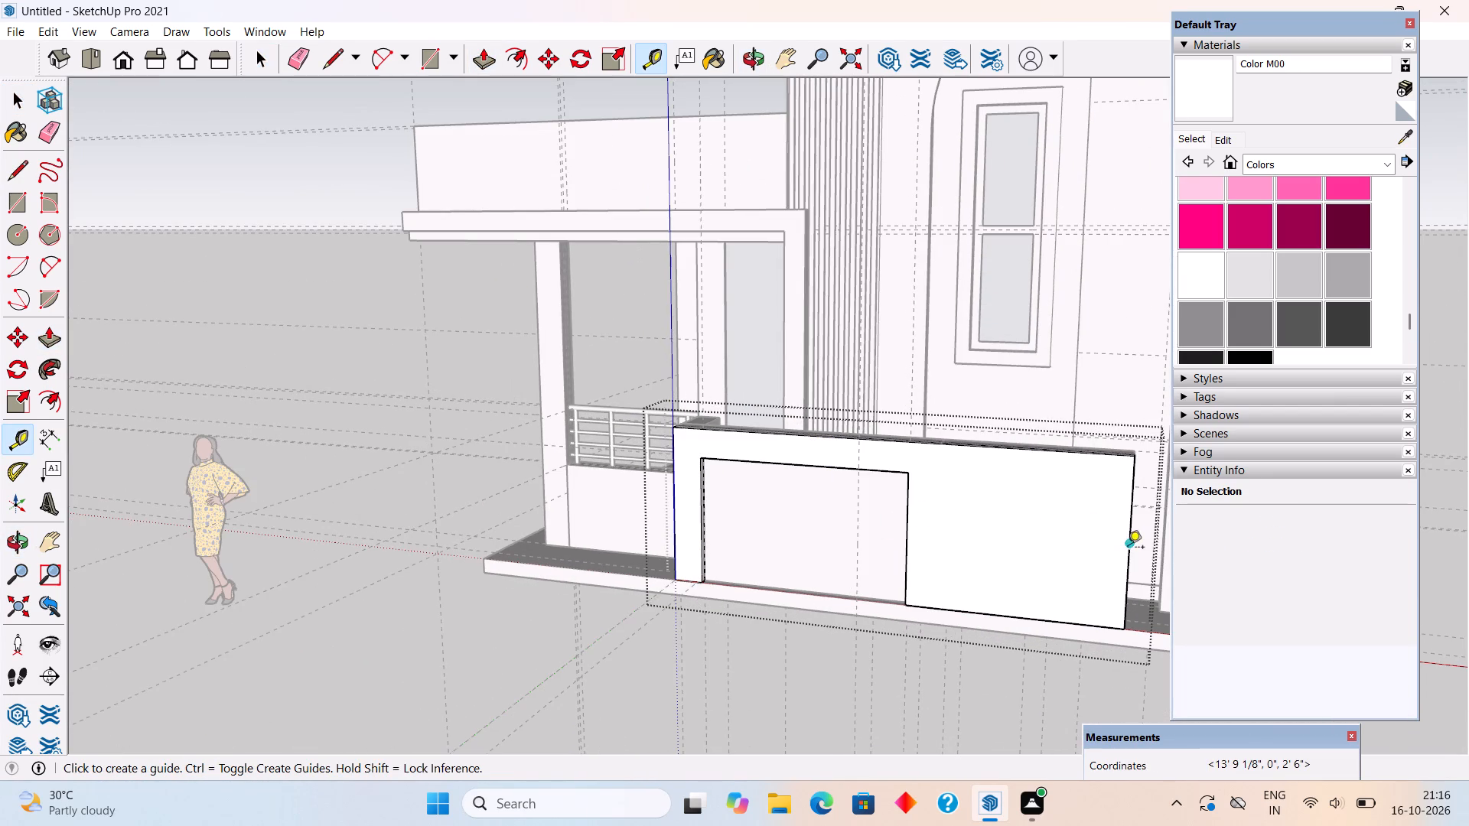
pyautogui.click(1128, 564)
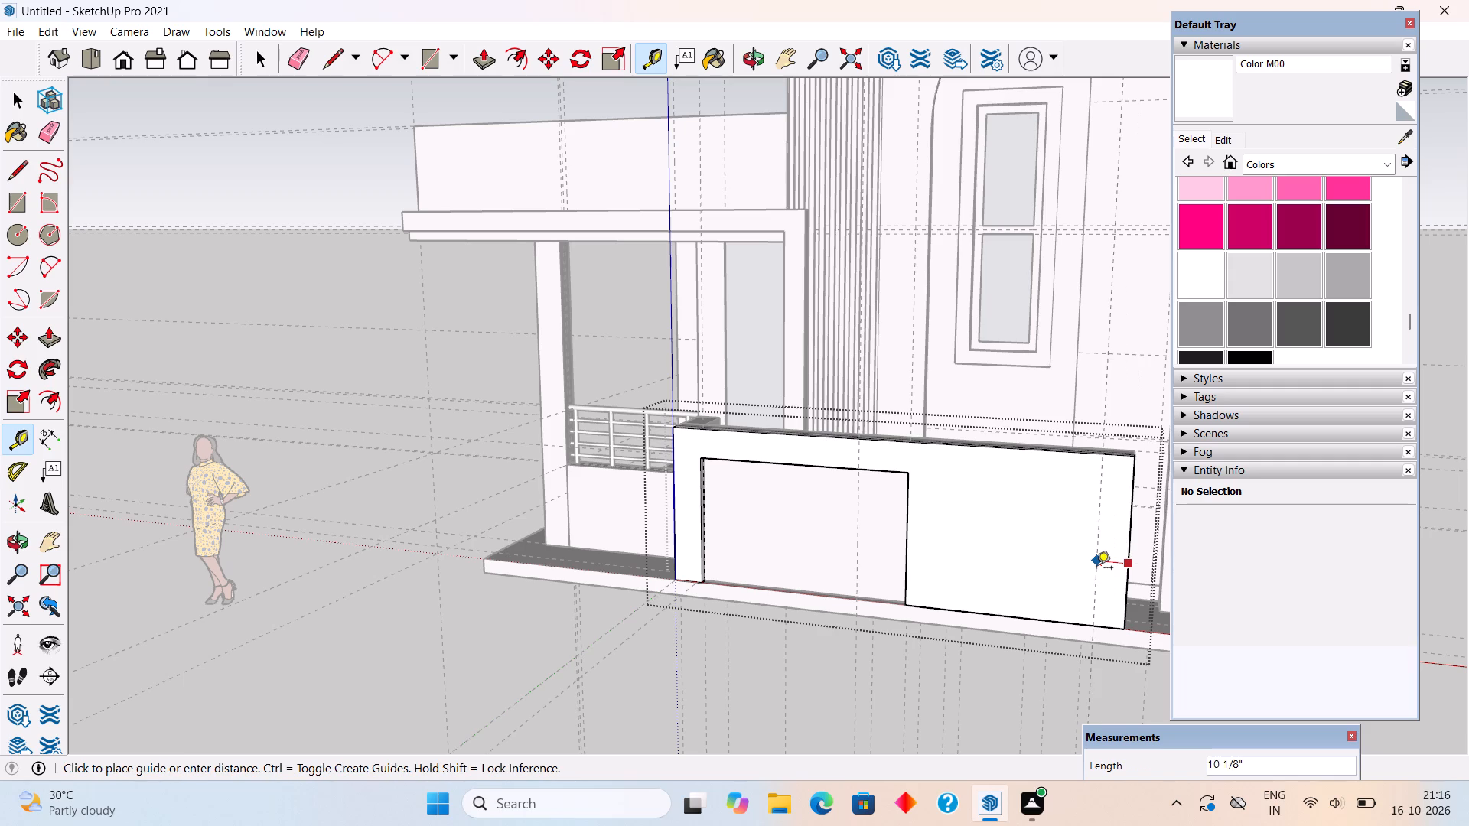
pyautogui.write('11"')
pyautogui.press('Return')
pyautogui.press('space')
# Push the side face of the frame's opening back 5' 4 1/8" to the guide and leave the frame group.
pyautogui.scroll(-2, 1051, 567)
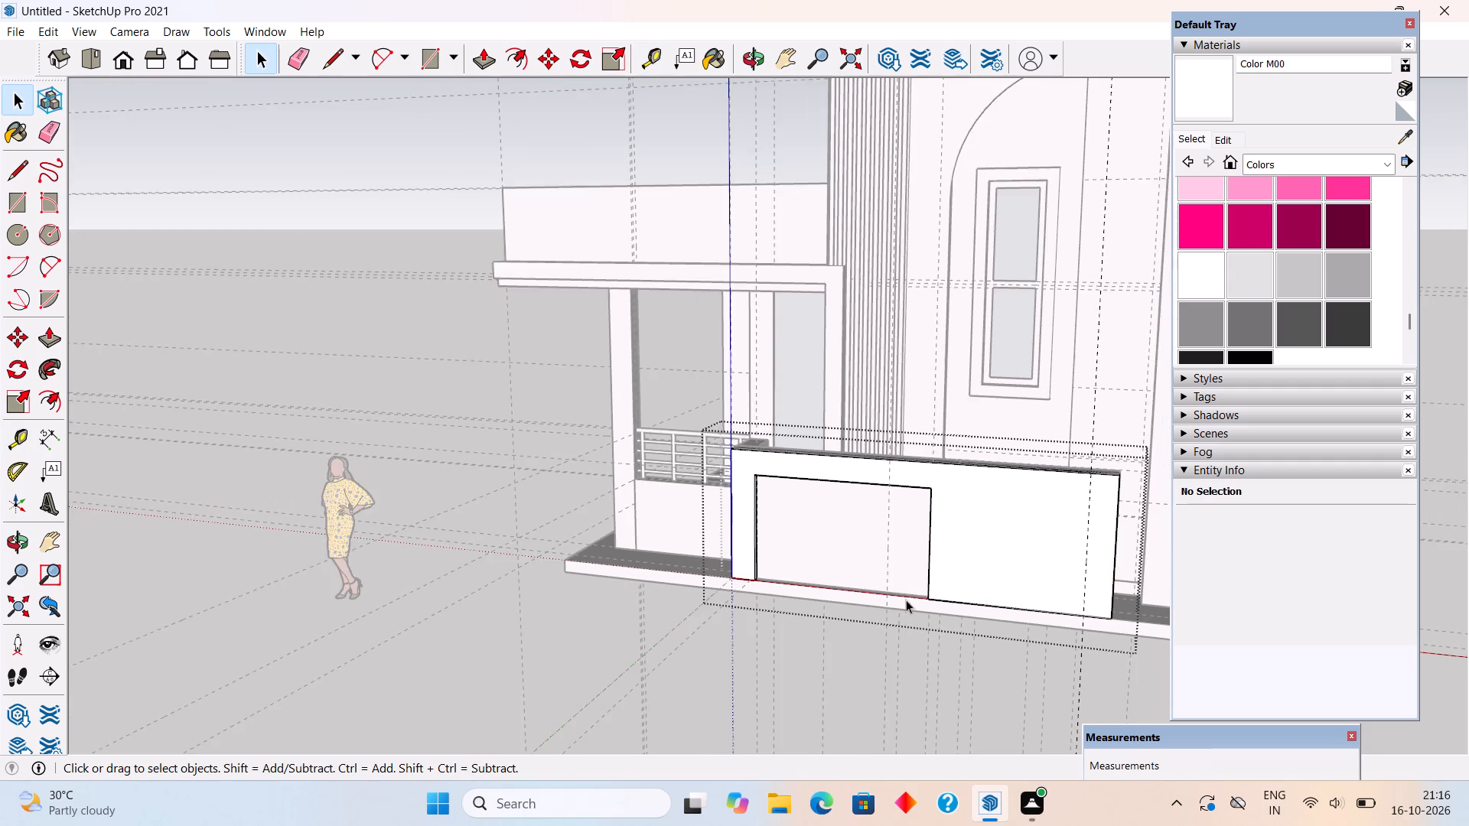
pyautogui.scroll(-5, 857, 603)
pyautogui.moveTo(959, 705); pyautogui.dragTo(1269, 670, button='middle')
pyautogui.scroll(10, 956, 580)
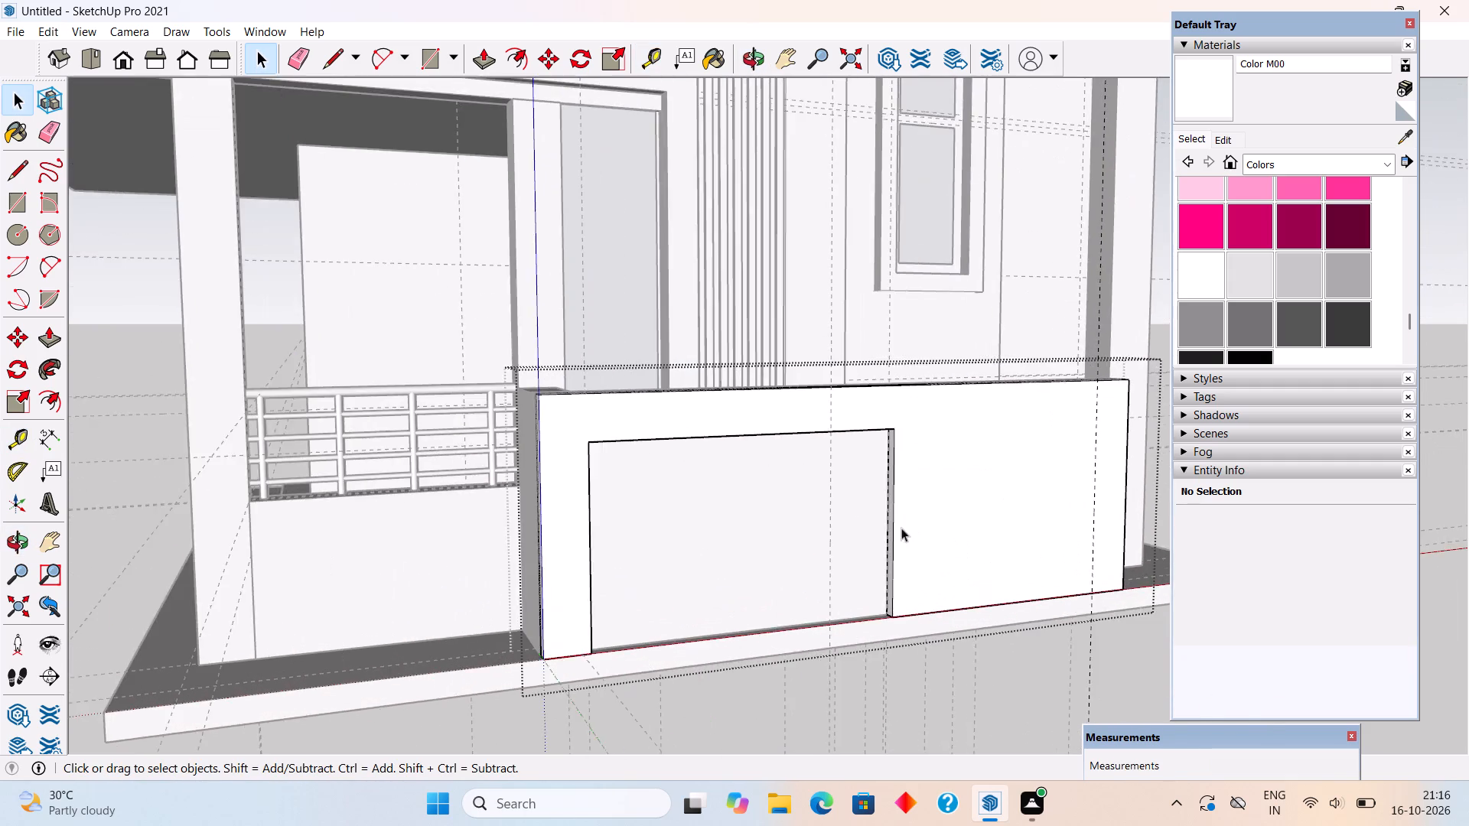
pyautogui.scroll(3, 889, 533)
pyautogui.tripleClick(889, 533)
pyautogui.press('p')
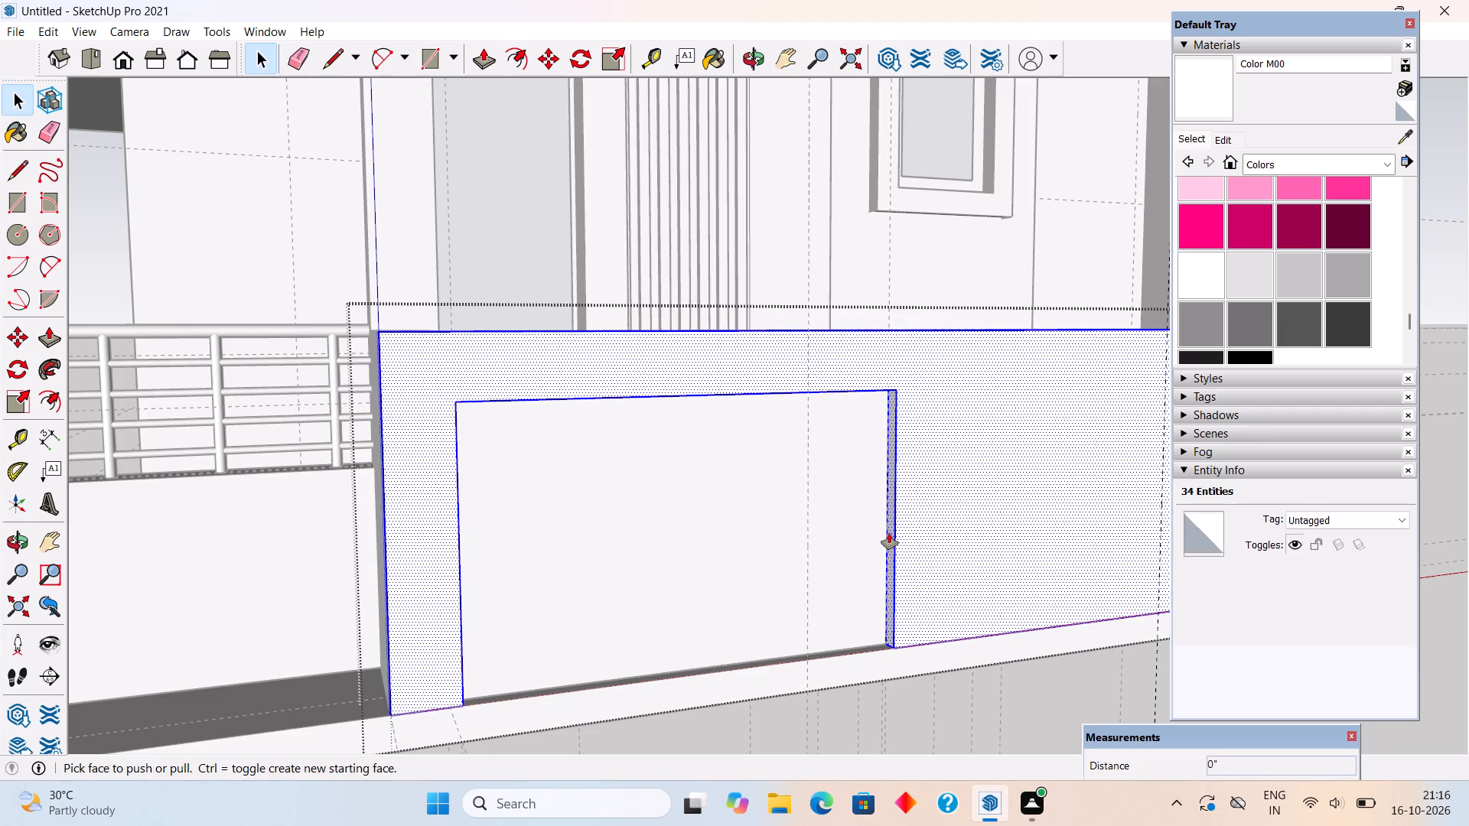
pyautogui.click(889, 533)
pyautogui.scroll(-6, 917, 522)
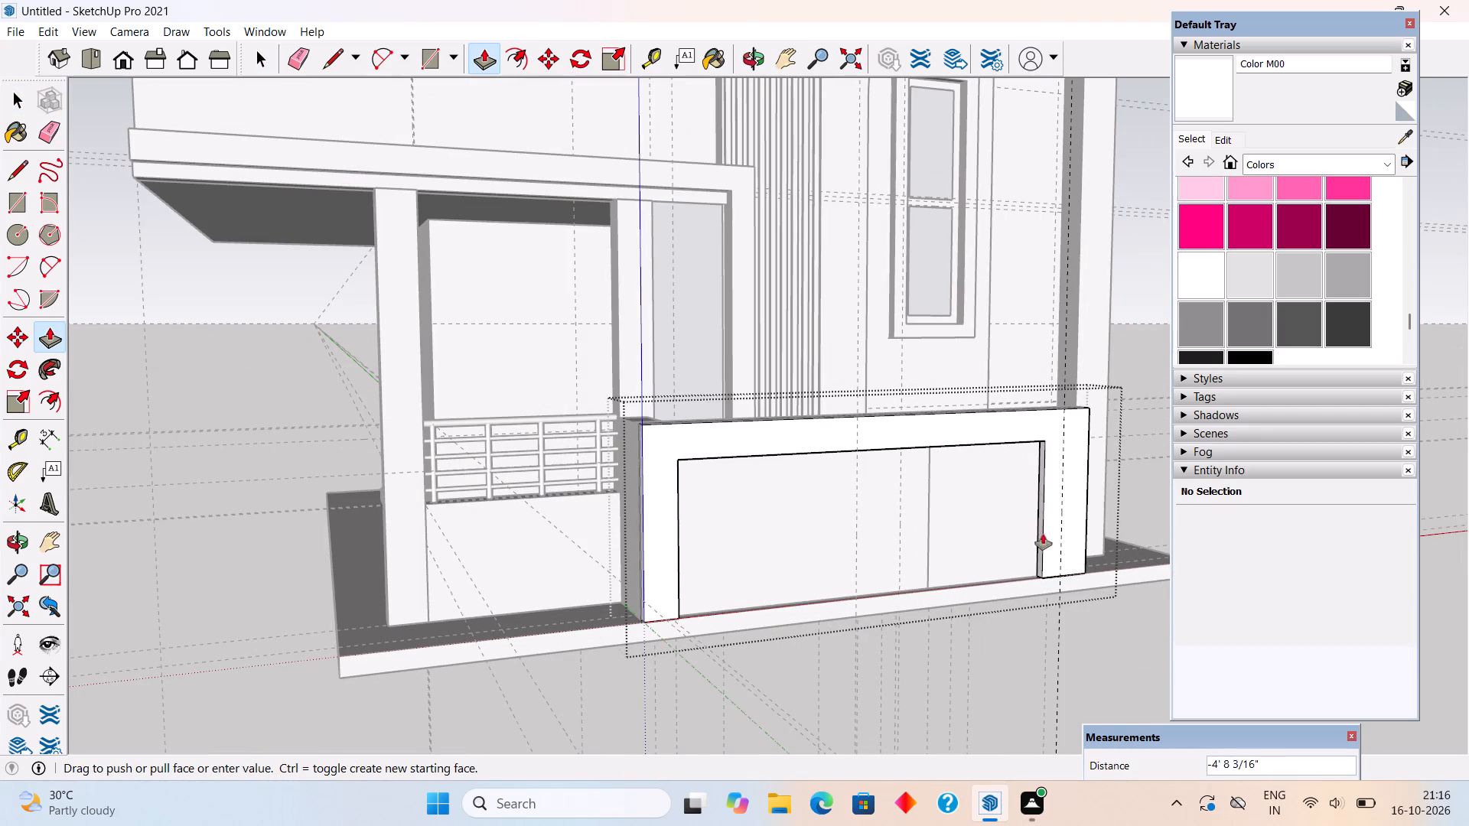
pyautogui.click(1056, 594)
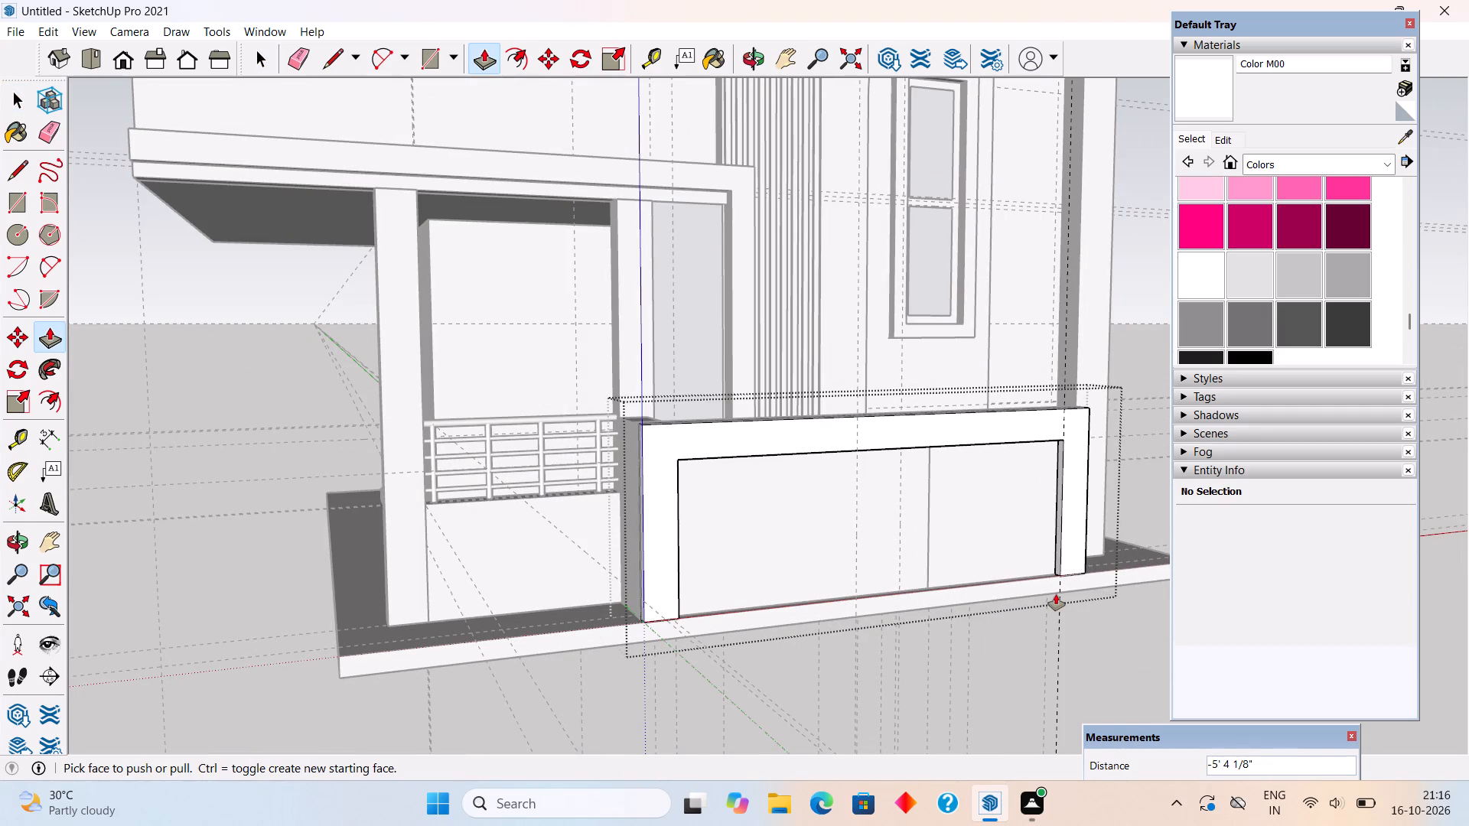
pyautogui.press('space')
pyautogui.click(1090, 675)
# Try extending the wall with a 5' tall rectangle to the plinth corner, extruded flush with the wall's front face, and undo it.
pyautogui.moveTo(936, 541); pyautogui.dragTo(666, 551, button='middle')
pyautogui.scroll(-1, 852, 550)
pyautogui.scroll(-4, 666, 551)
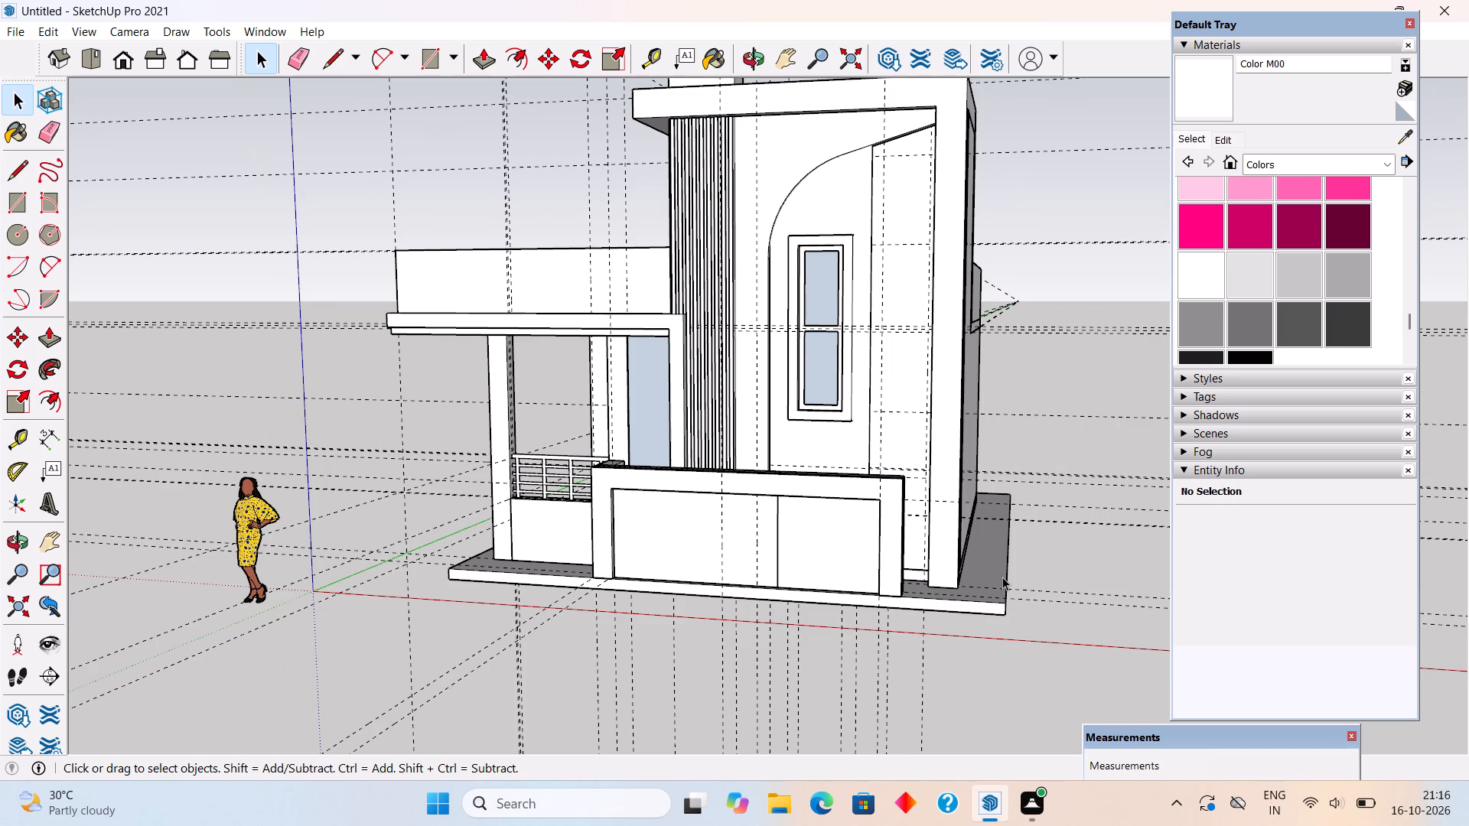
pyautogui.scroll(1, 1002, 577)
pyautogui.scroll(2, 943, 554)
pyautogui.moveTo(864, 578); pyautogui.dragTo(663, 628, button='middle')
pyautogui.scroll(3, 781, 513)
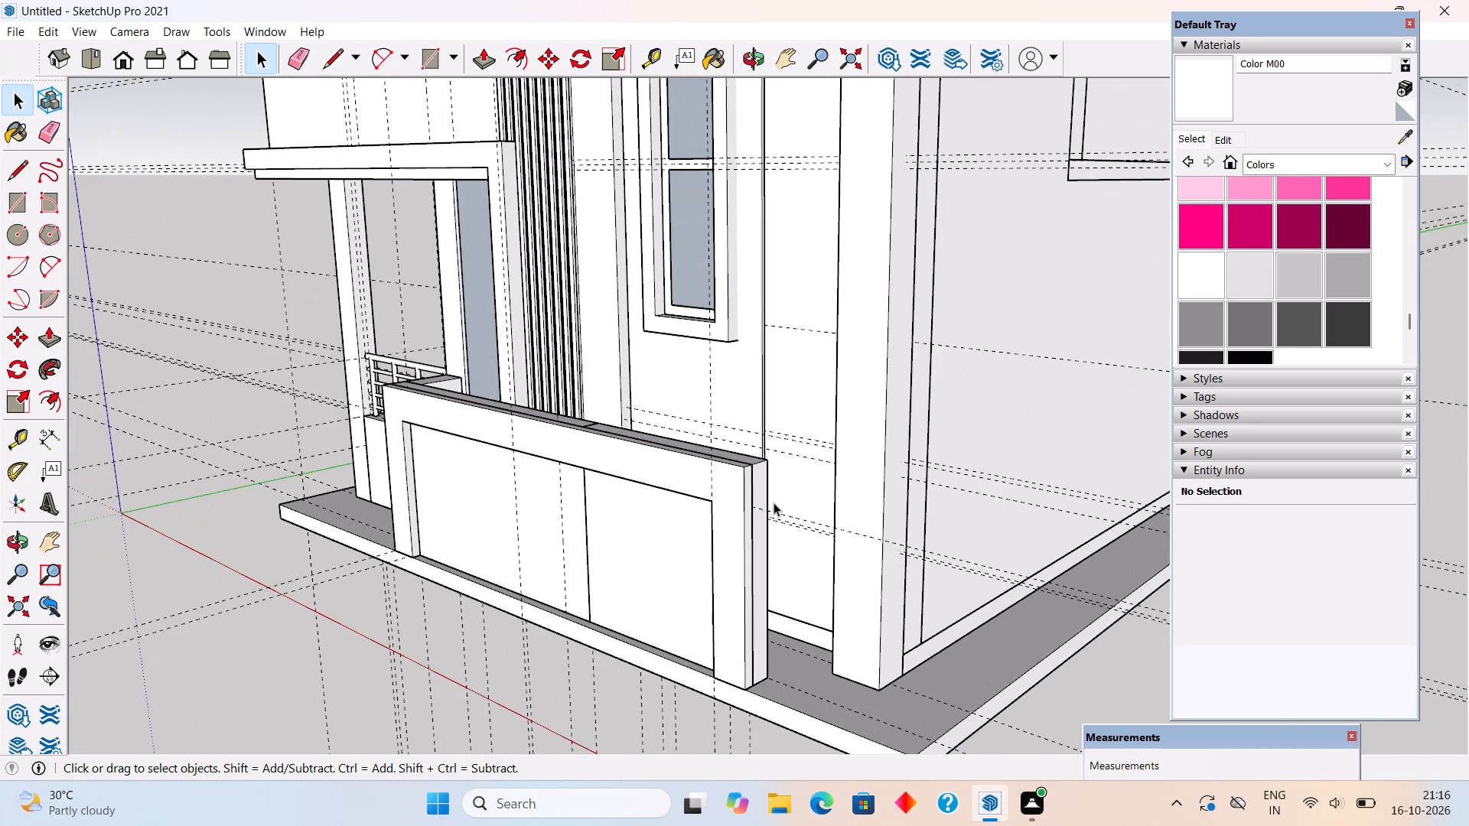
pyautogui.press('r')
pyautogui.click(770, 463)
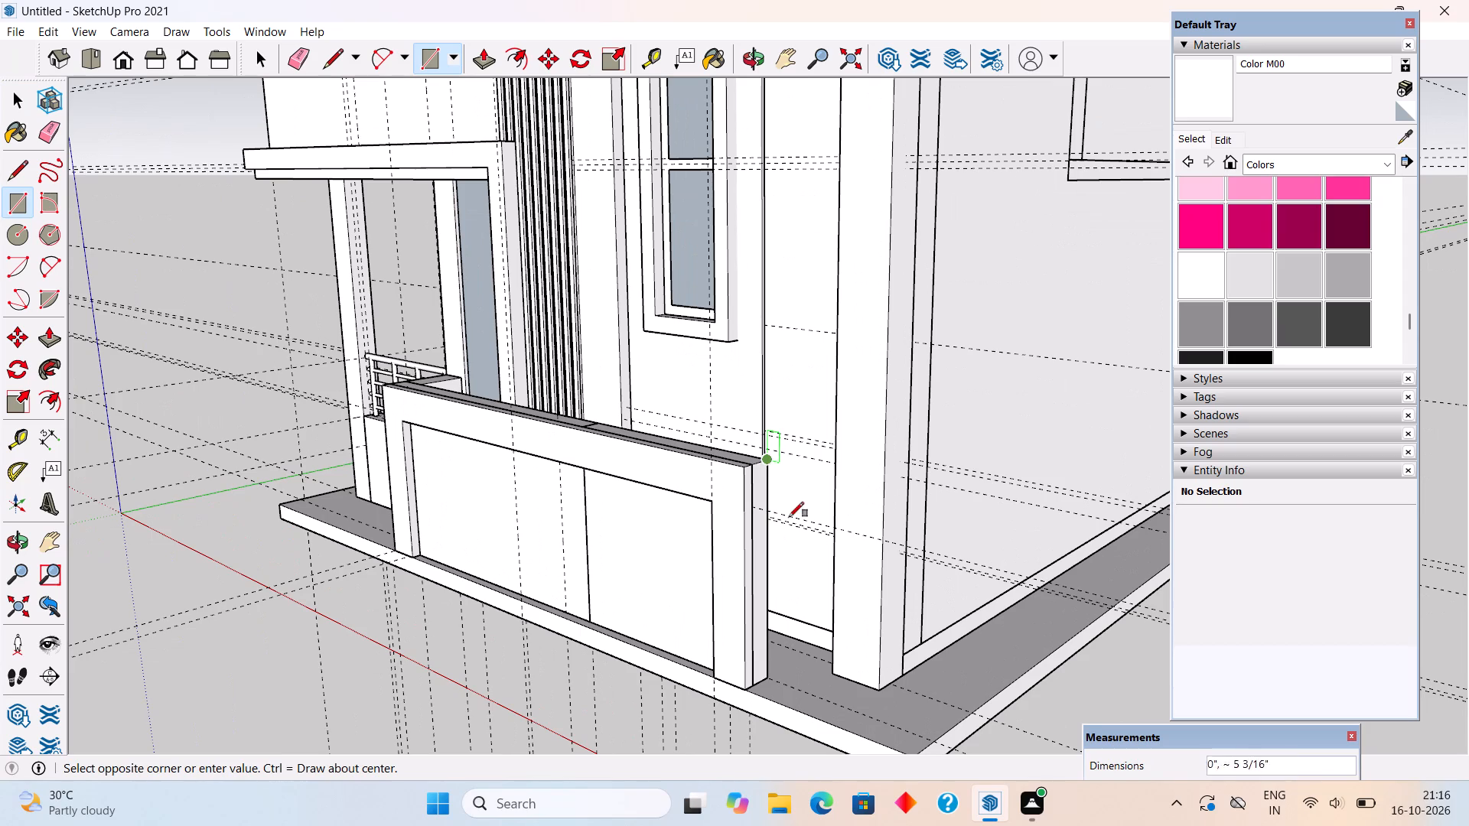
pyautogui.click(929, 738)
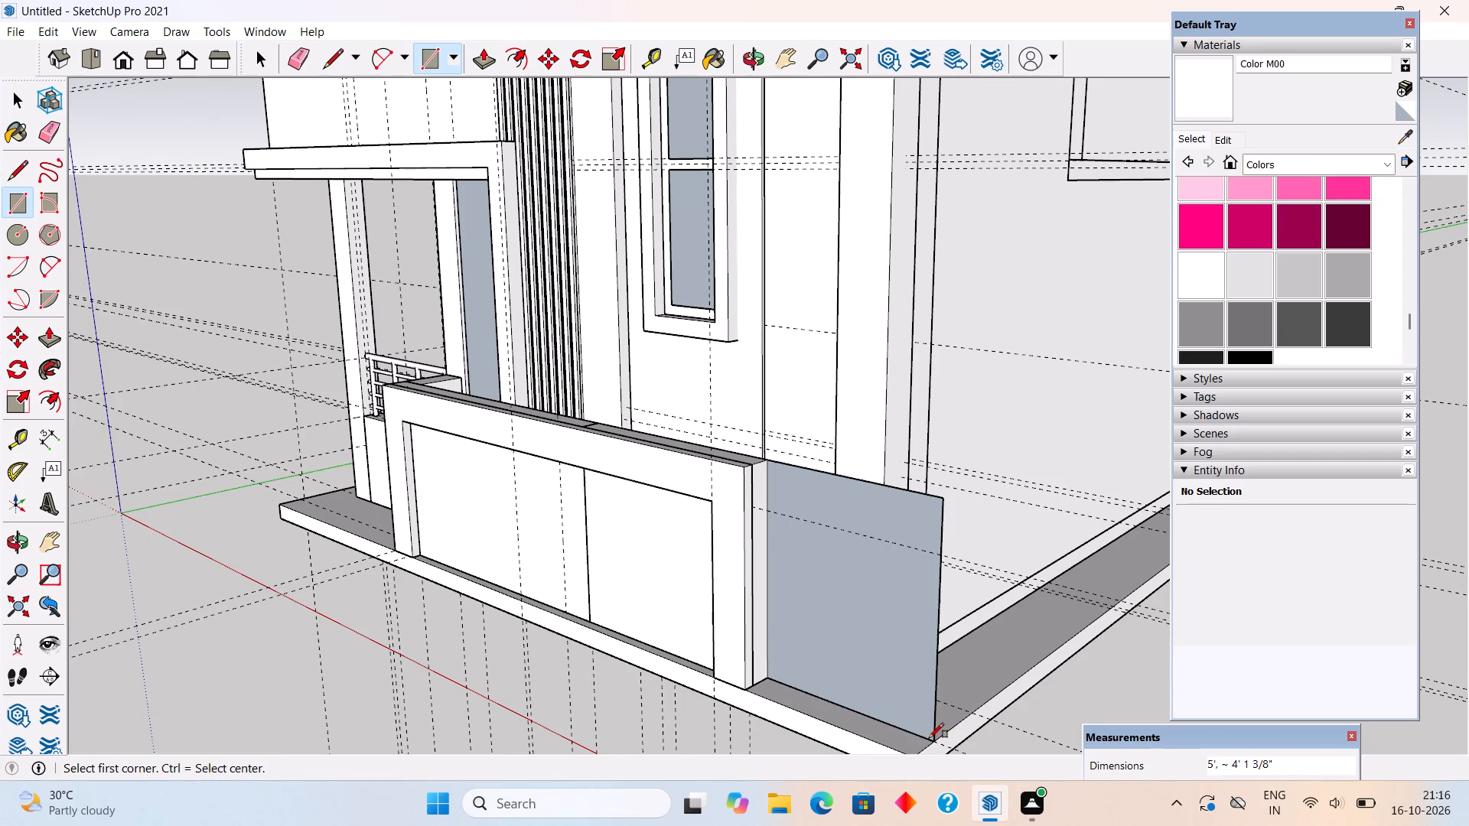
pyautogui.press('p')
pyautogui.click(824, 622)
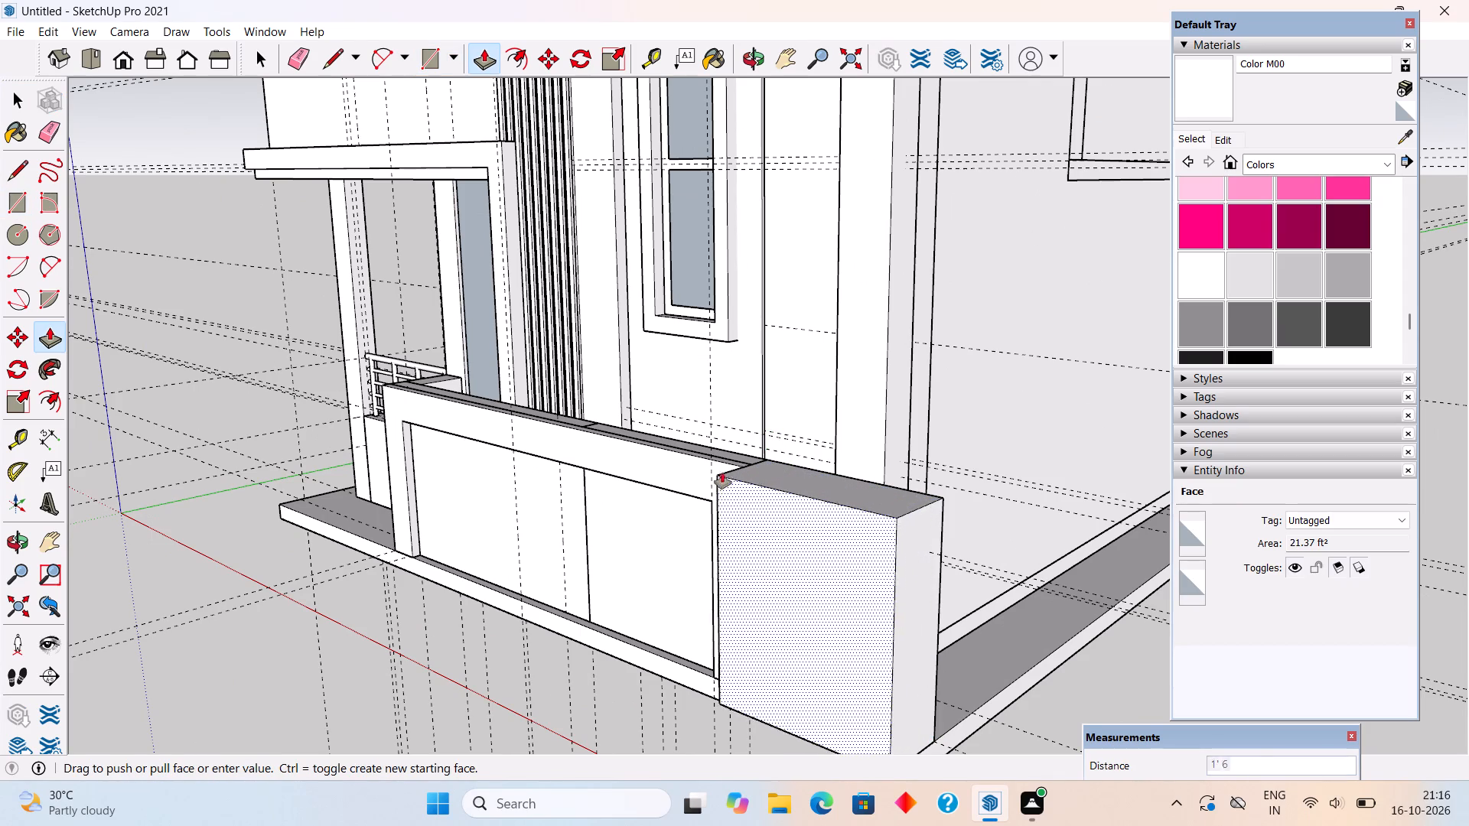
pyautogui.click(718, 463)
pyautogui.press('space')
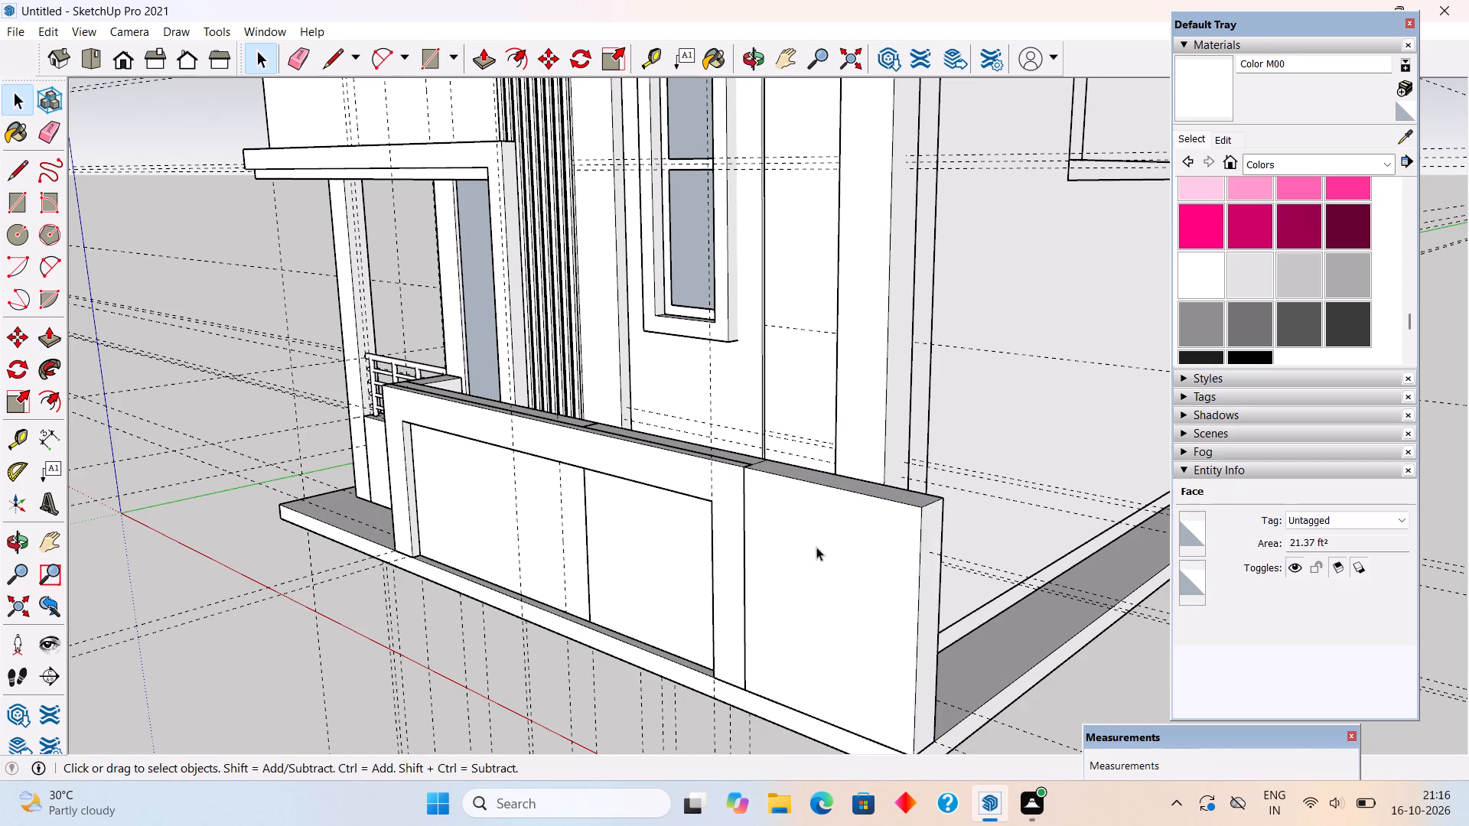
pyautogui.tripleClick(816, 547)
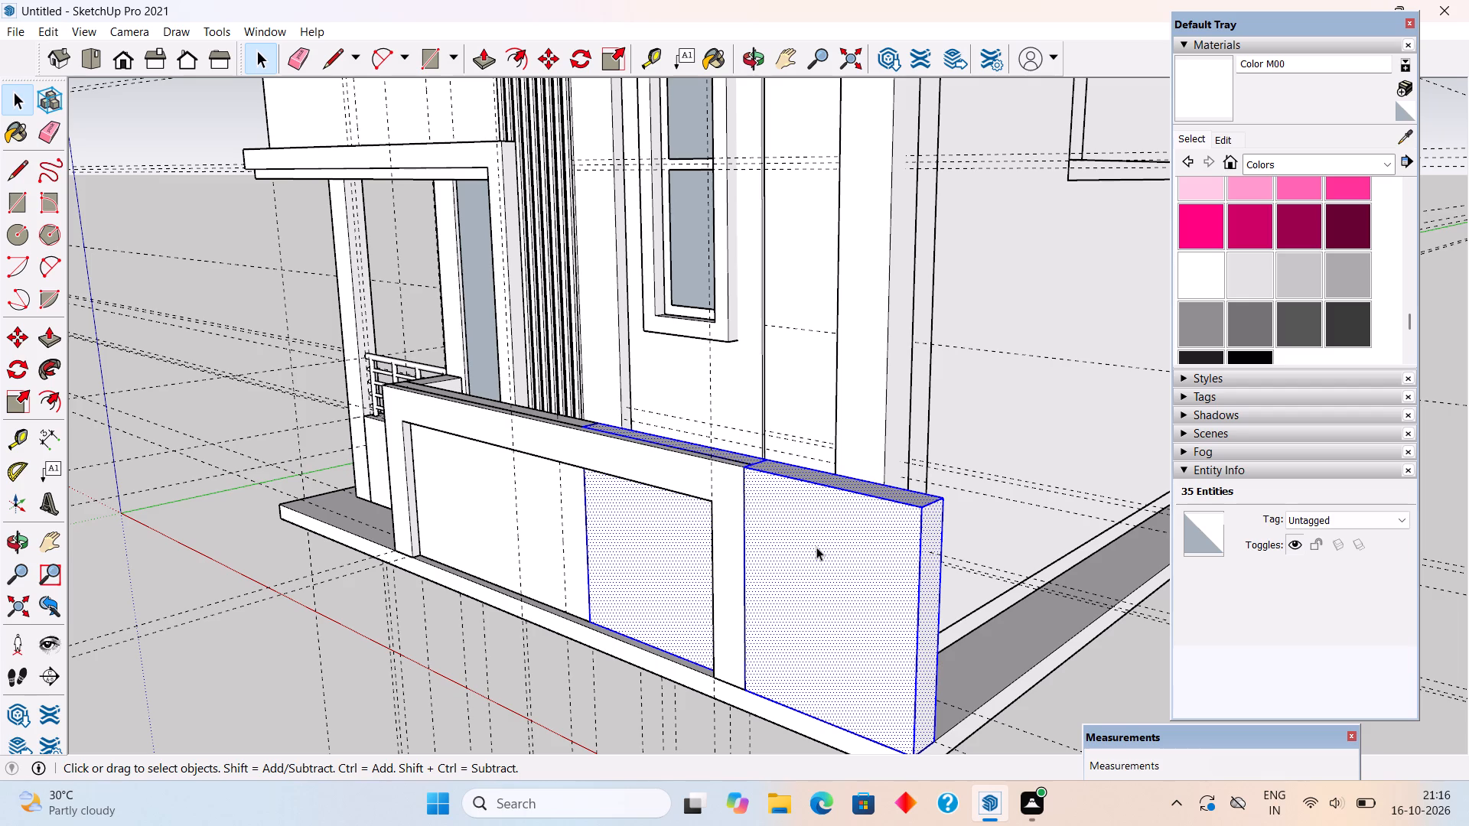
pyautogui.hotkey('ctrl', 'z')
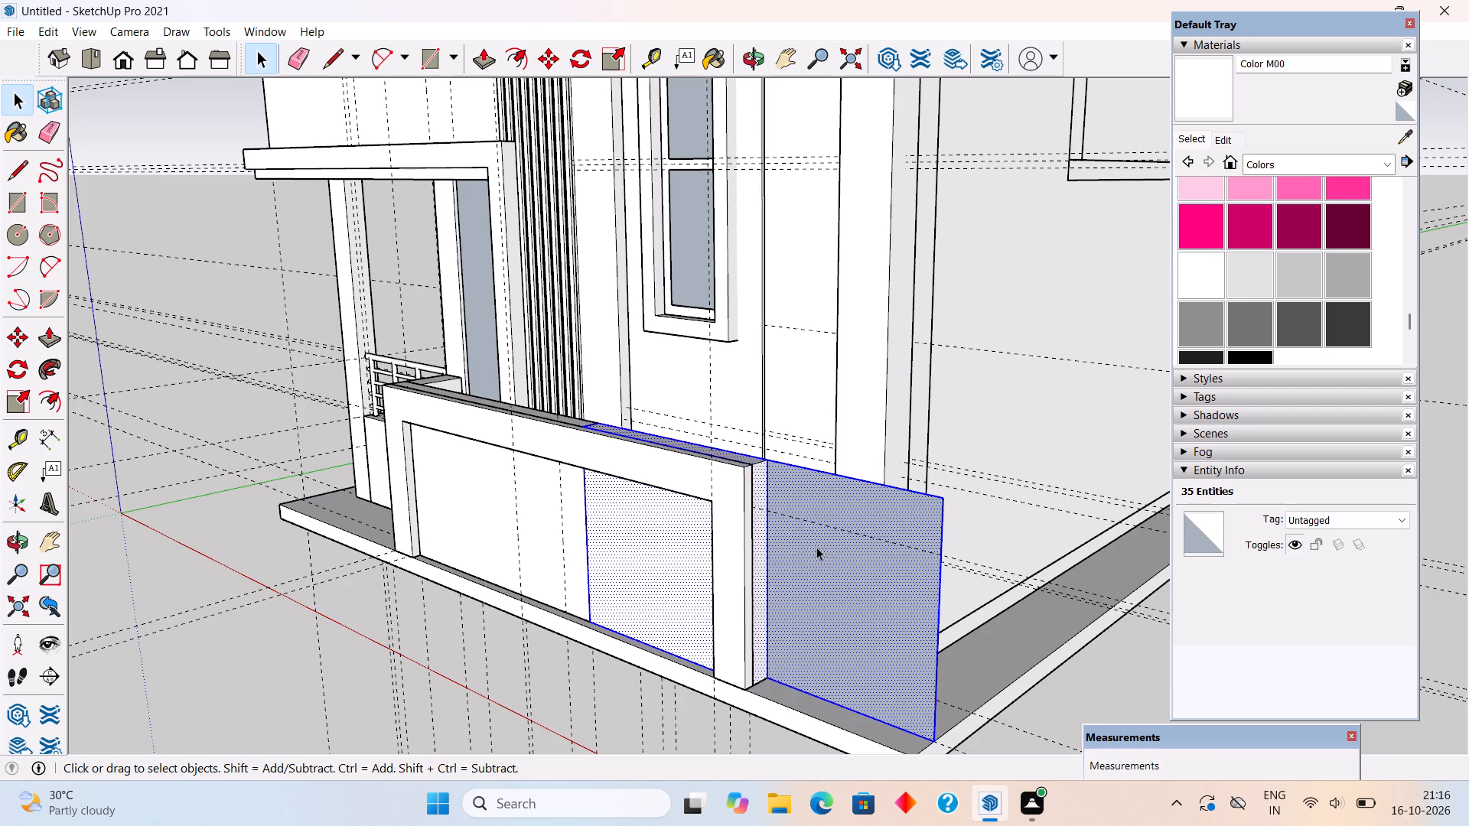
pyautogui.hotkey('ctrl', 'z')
# Make the selected wall extension behind the frame a group and clear the selection.
pyautogui.rightClick(696, 579)
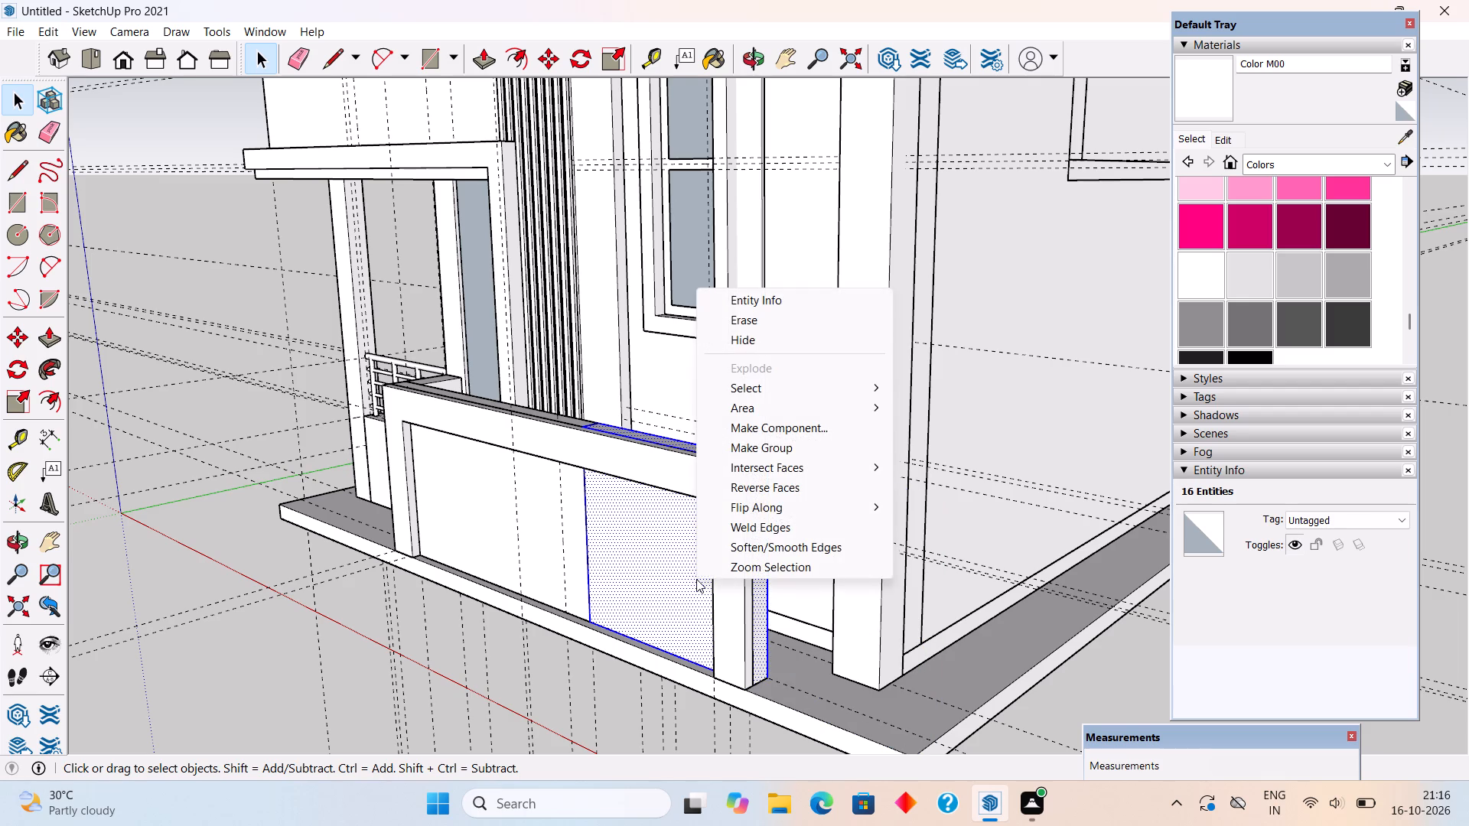
pyautogui.click(766, 441)
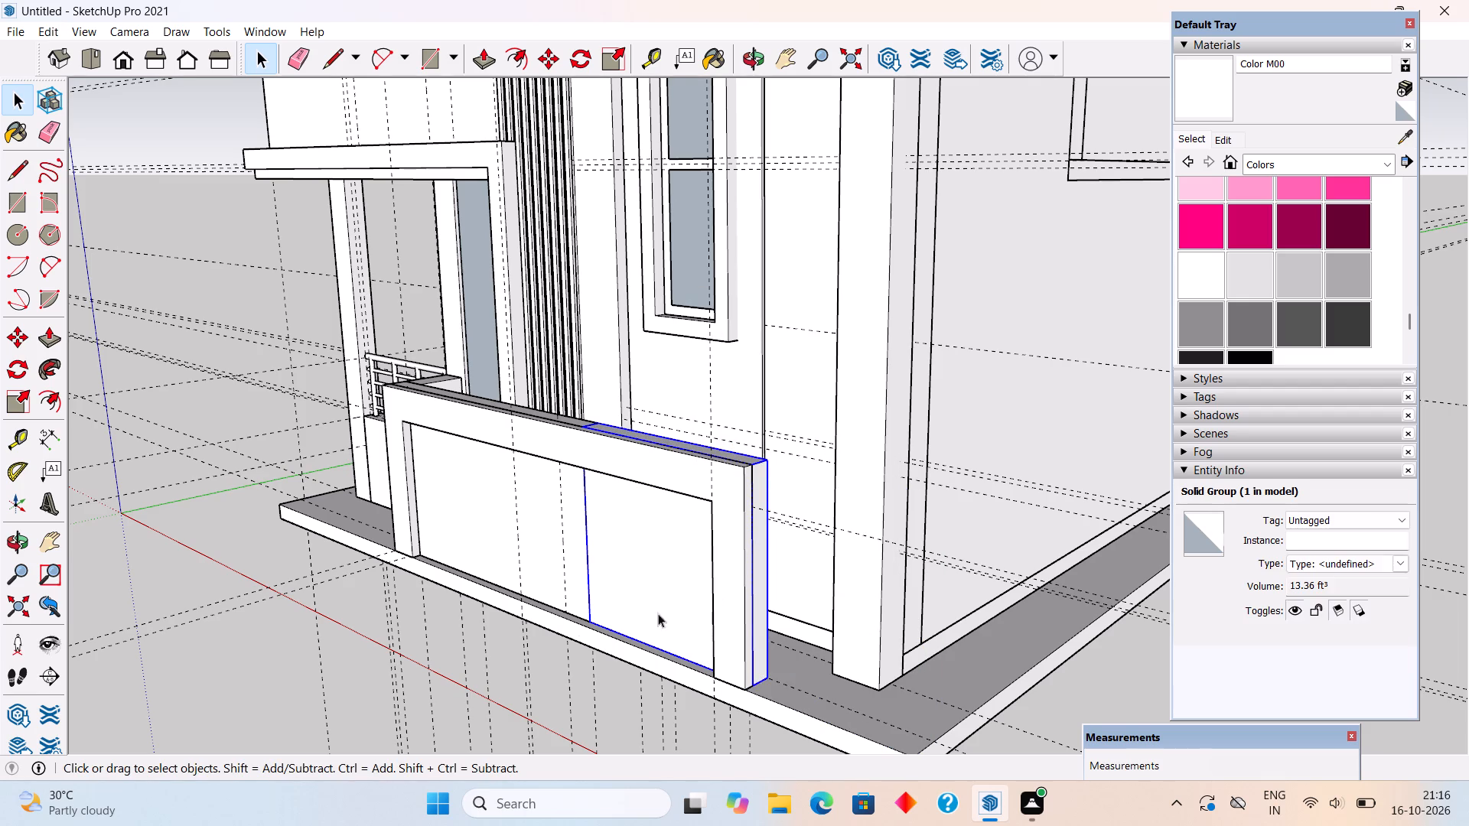
pyautogui.click(504, 698)
# Draw a 5' by 6" rectangle on the wall's end face and pull it about 4' 3 5/16" to the plinth corner.
pyautogui.press('r')
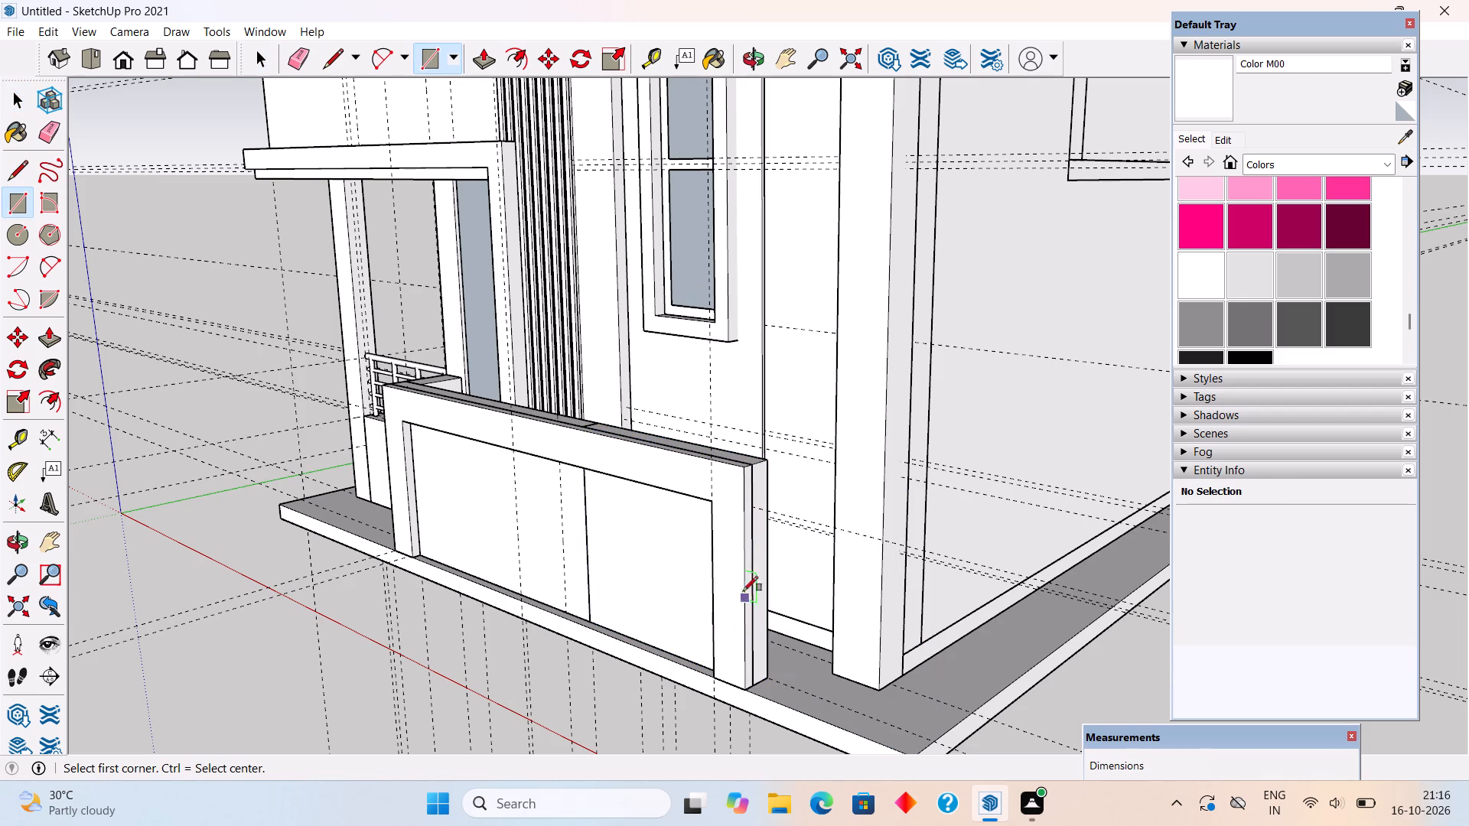
pyautogui.click(753, 465)
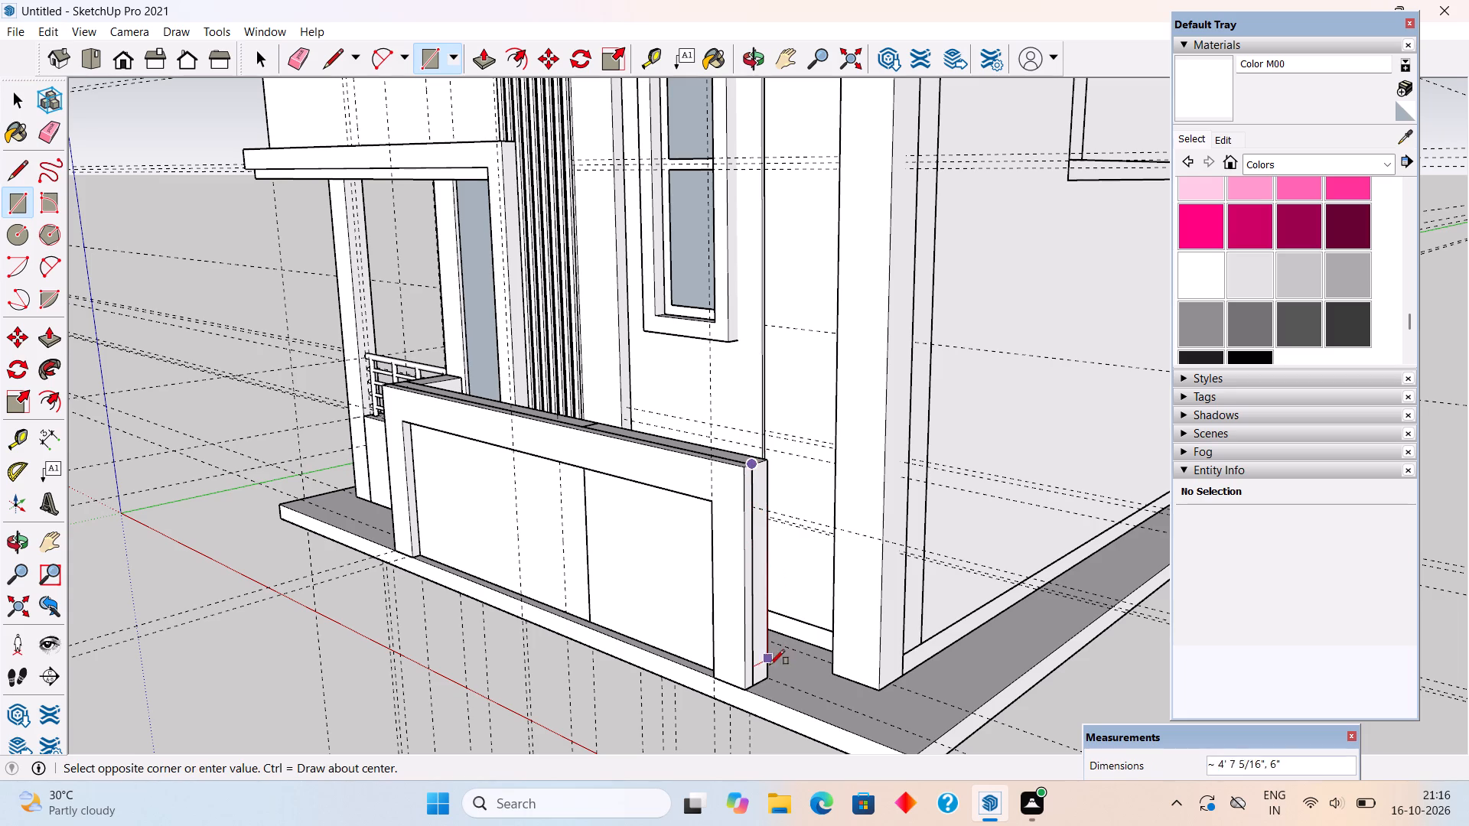
pyautogui.click(772, 679)
pyautogui.press('p')
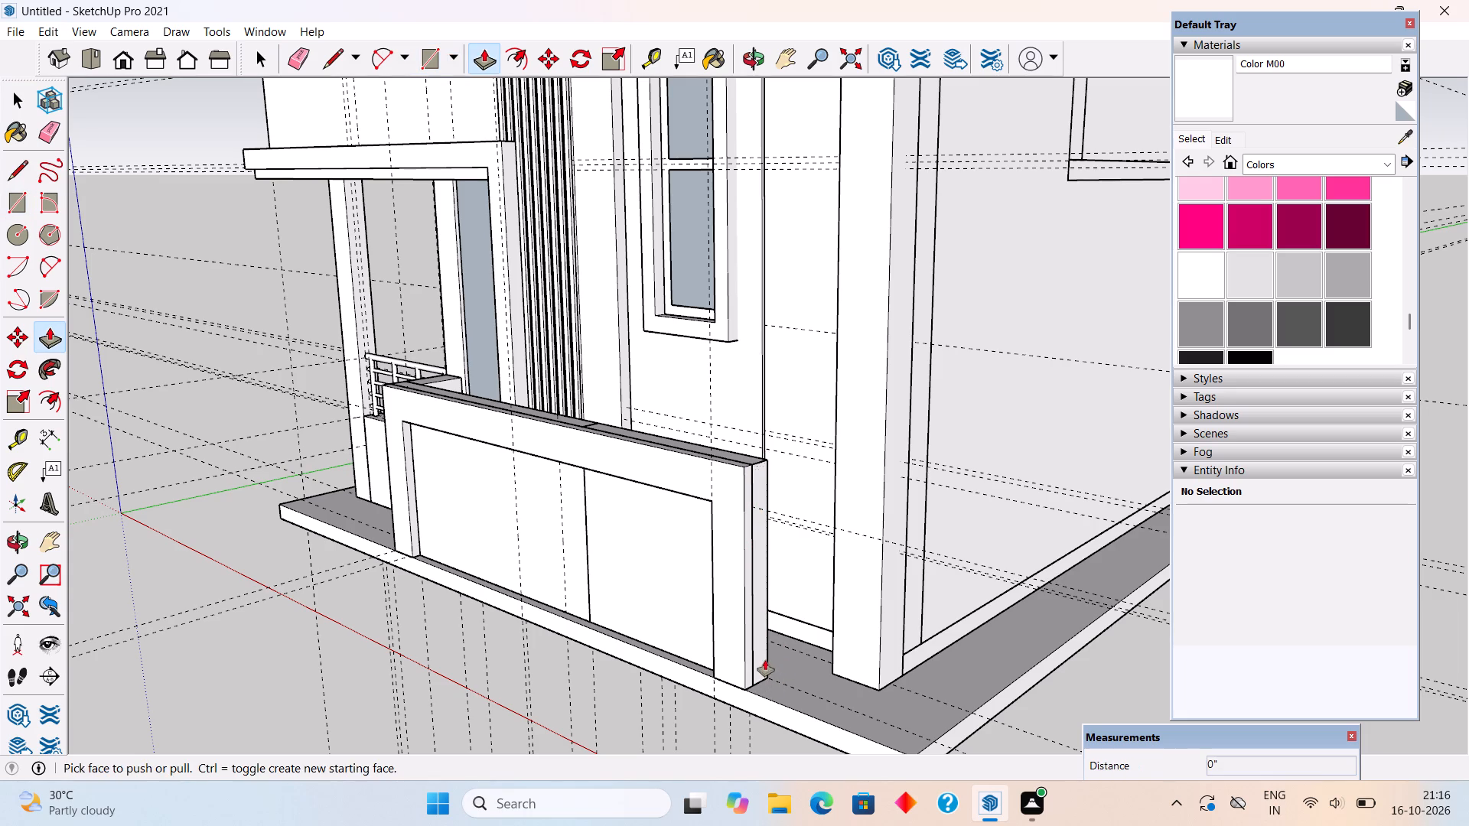
pyautogui.click(765, 660)
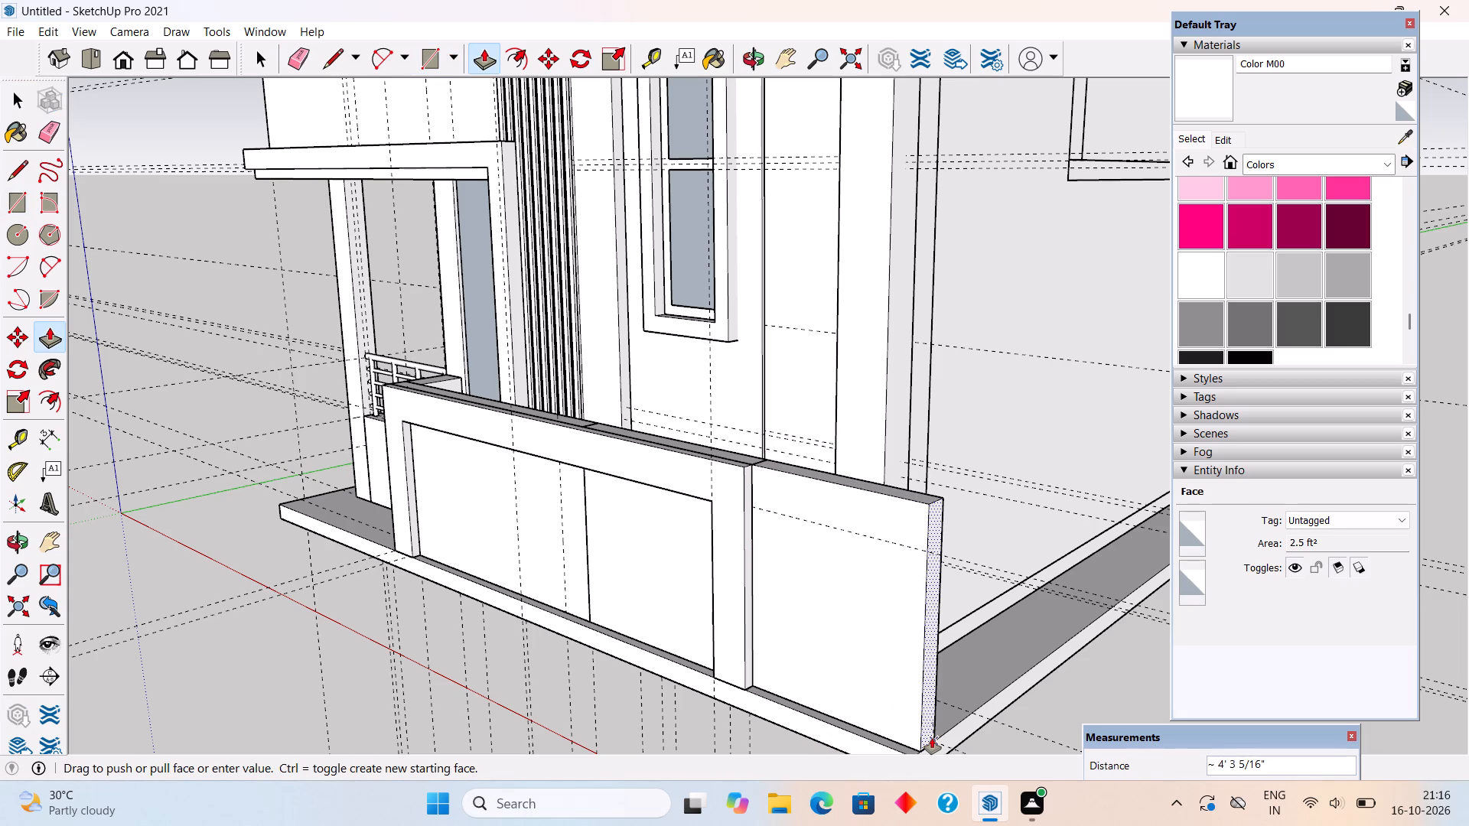
pyautogui.click(932, 738)
# Pull the front face of the new end block outward 3" flush with the frame's front.
pyautogui.click(761, 543)
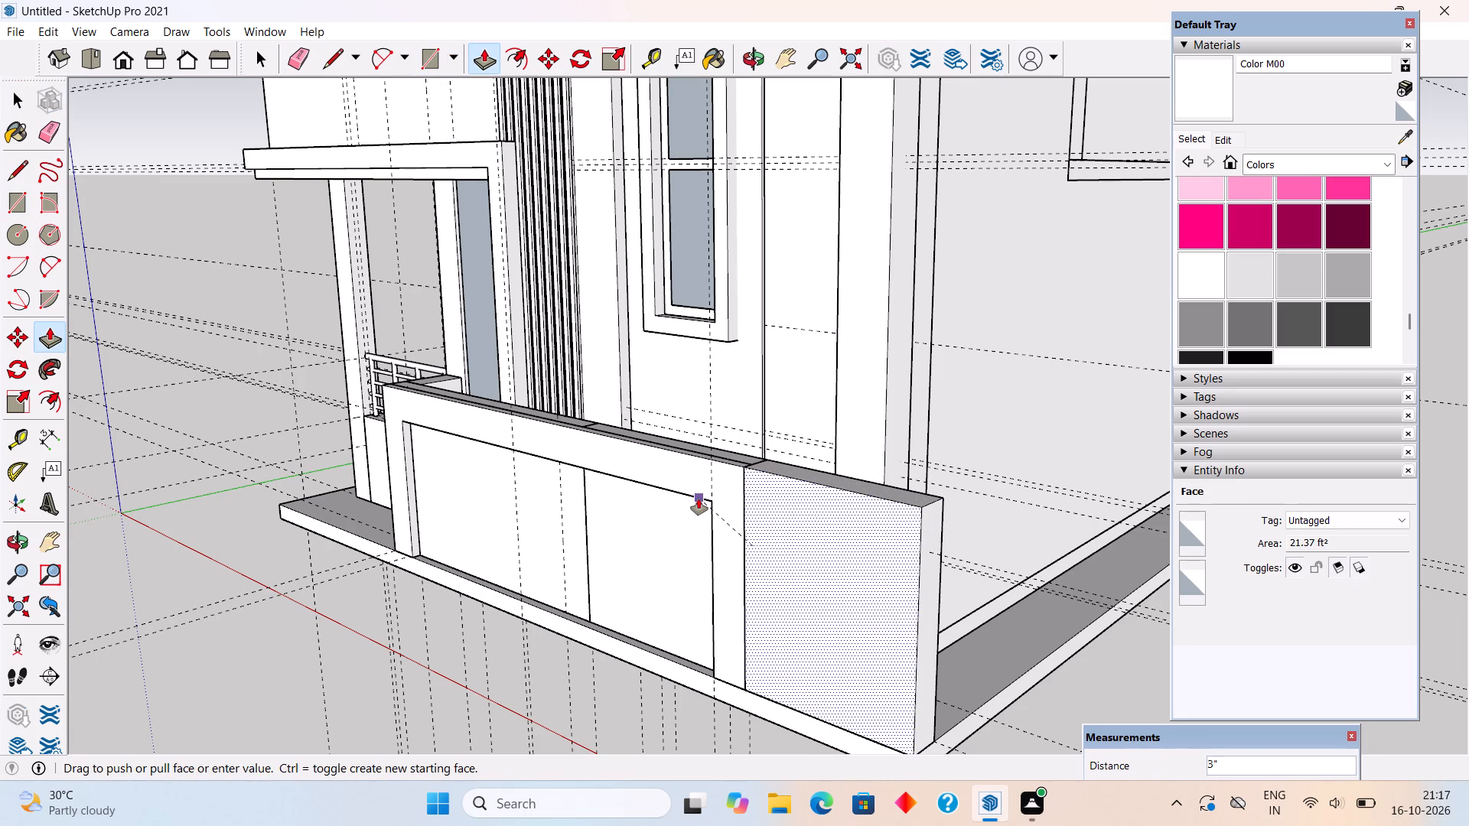
pyautogui.click(699, 499)
pyautogui.press('space')
# Make the new end block at the plinth corner a group and clear the selection.
pyautogui.scroll(-4, 699, 499)
pyautogui.tripleClick(790, 546)
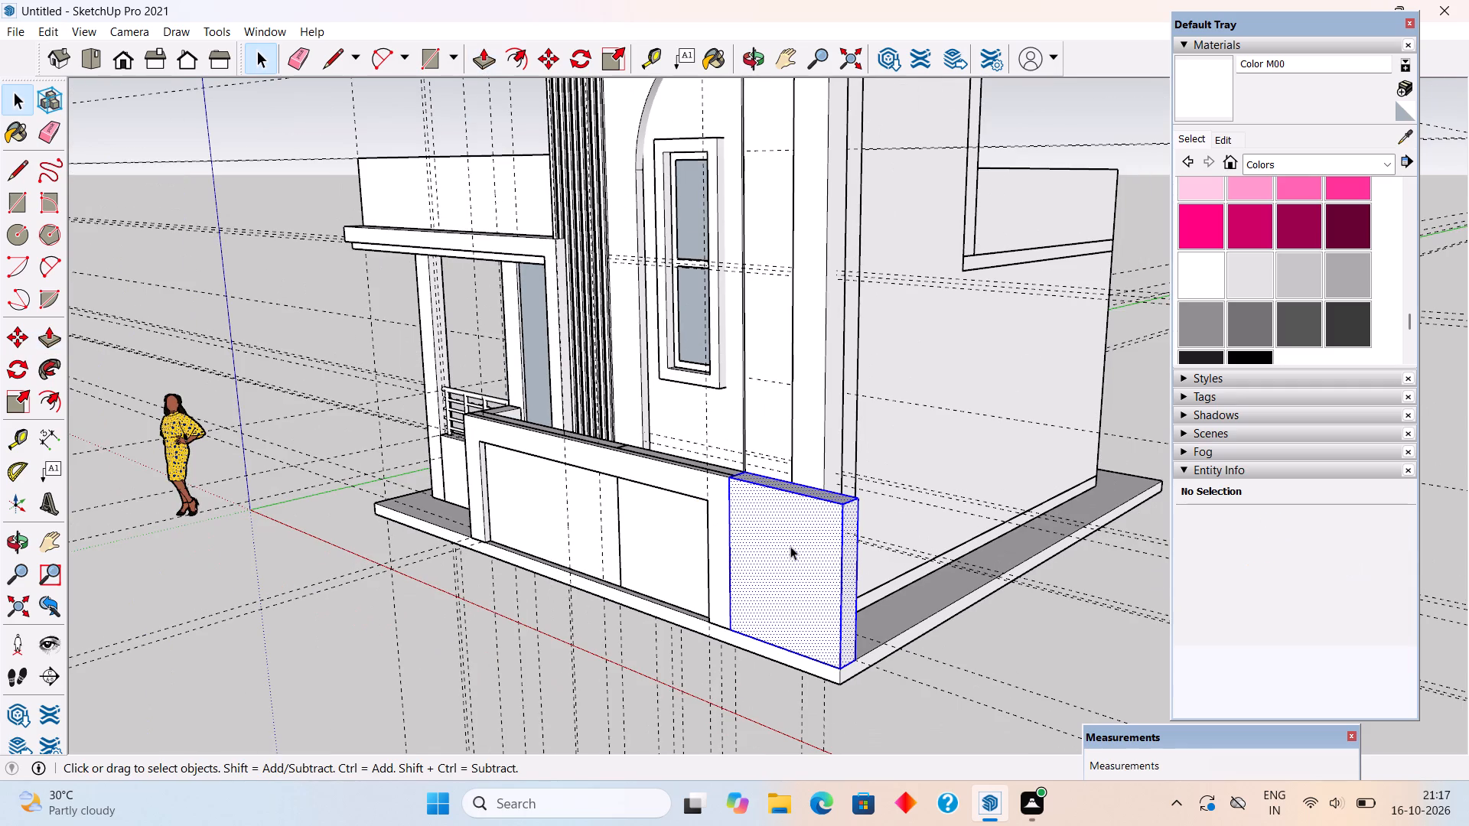
pyautogui.rightClick(794, 546)
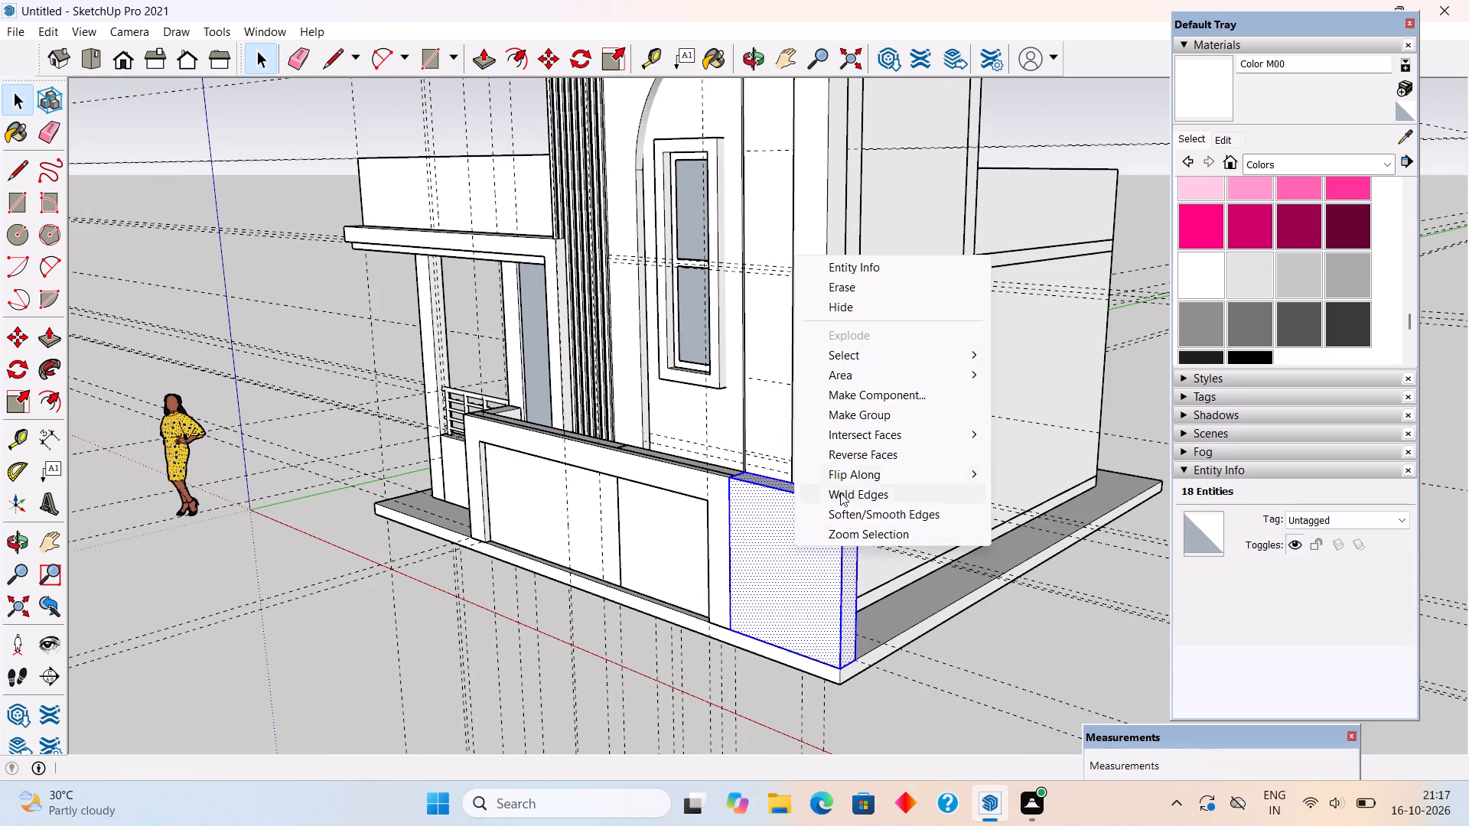
pyautogui.click(840, 422)
pyautogui.click(1007, 616)
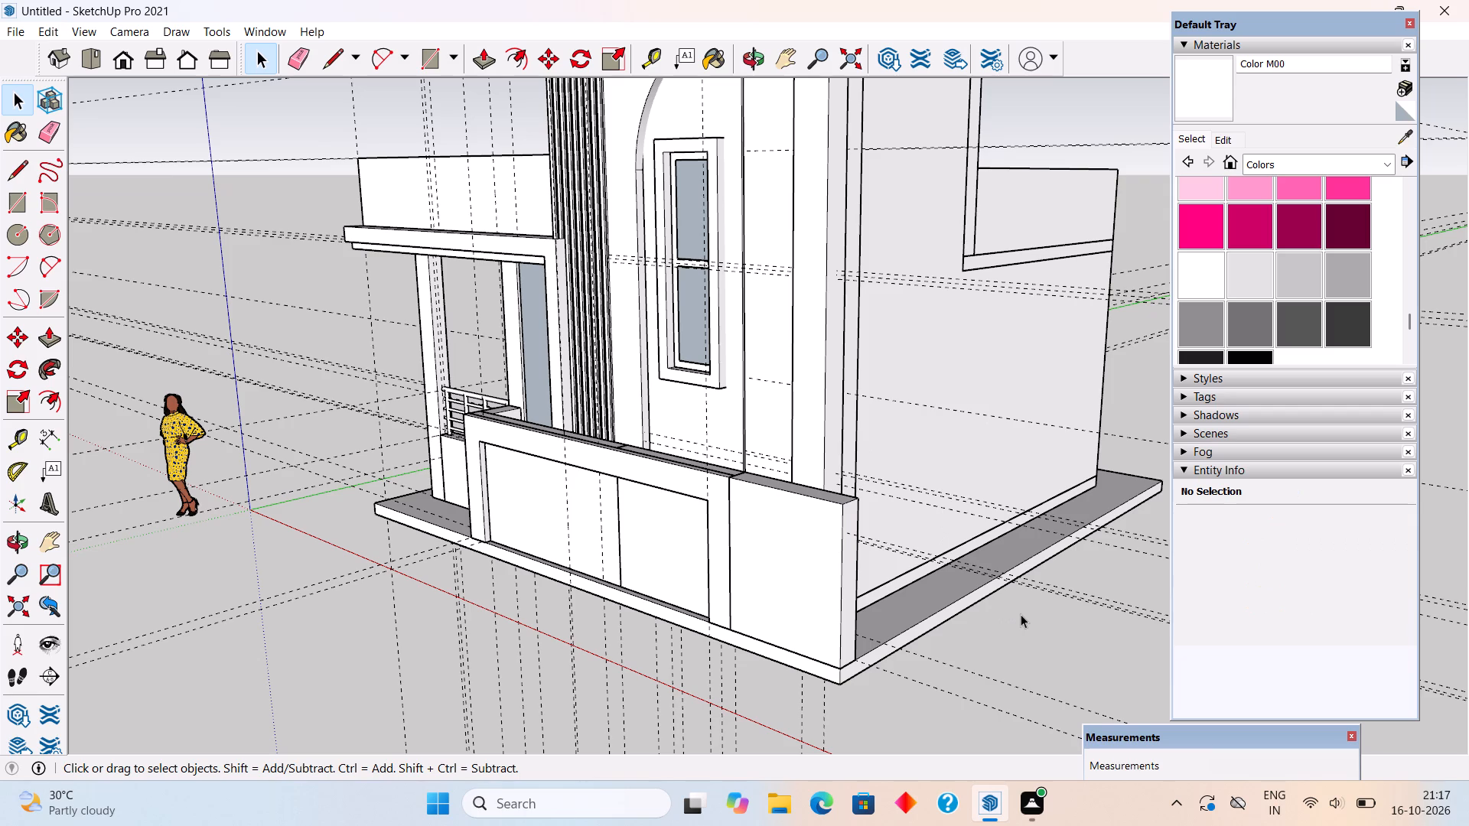
# Inside the end block group, place horizontal guides 7" below the front face's top edge and 1" below that guide.
pyautogui.scroll(-5, 1021, 614)
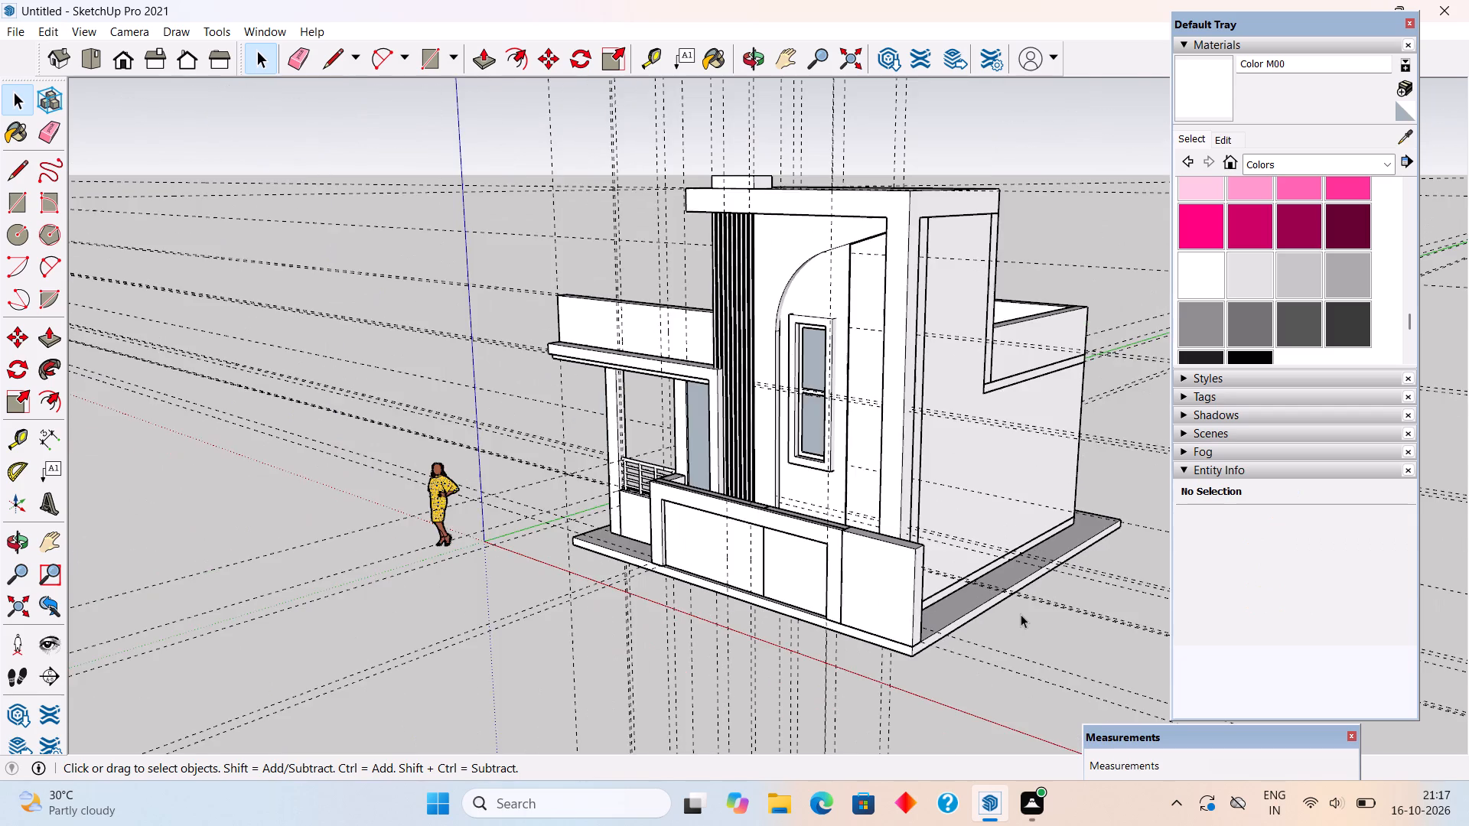
pyautogui.scroll(-3, 1021, 614)
pyautogui.moveTo(742, 649); pyautogui.dragTo(1041, 571, button='middle')
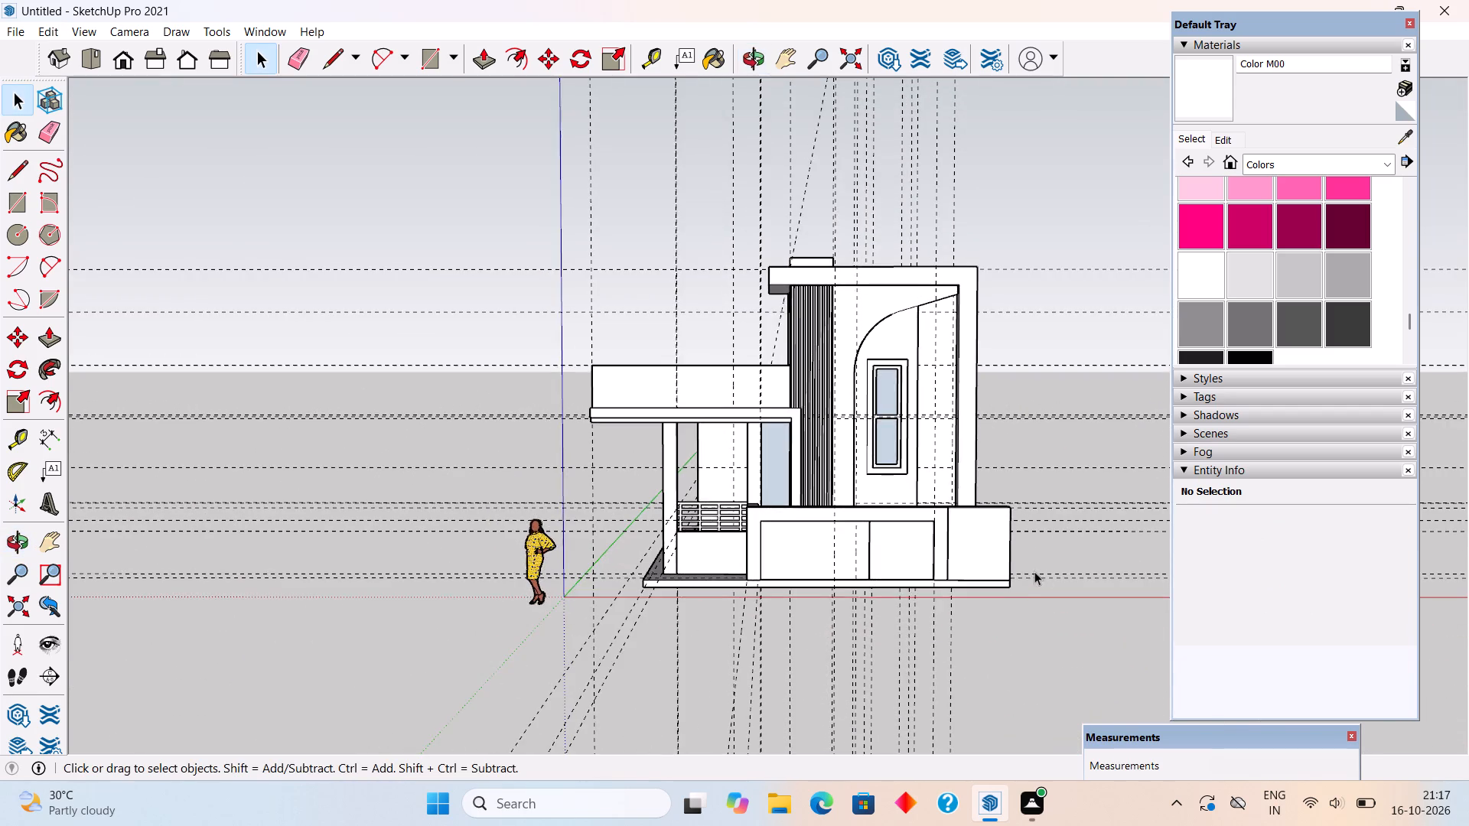
pyautogui.scroll(4, 1034, 567)
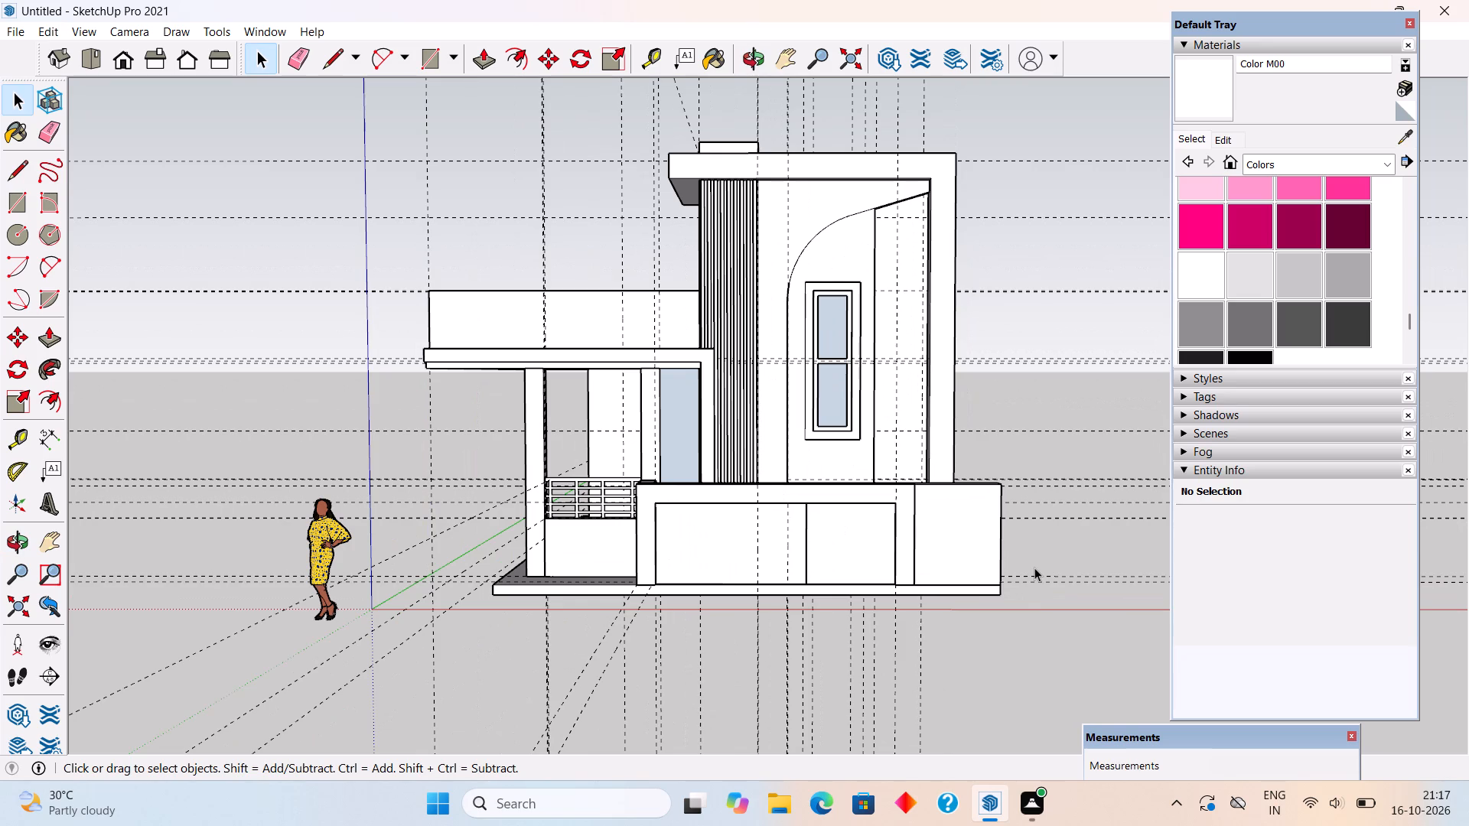
pyautogui.scroll(1, 969, 529)
pyautogui.doubleClick(969, 529)
pyautogui.click(969, 529)
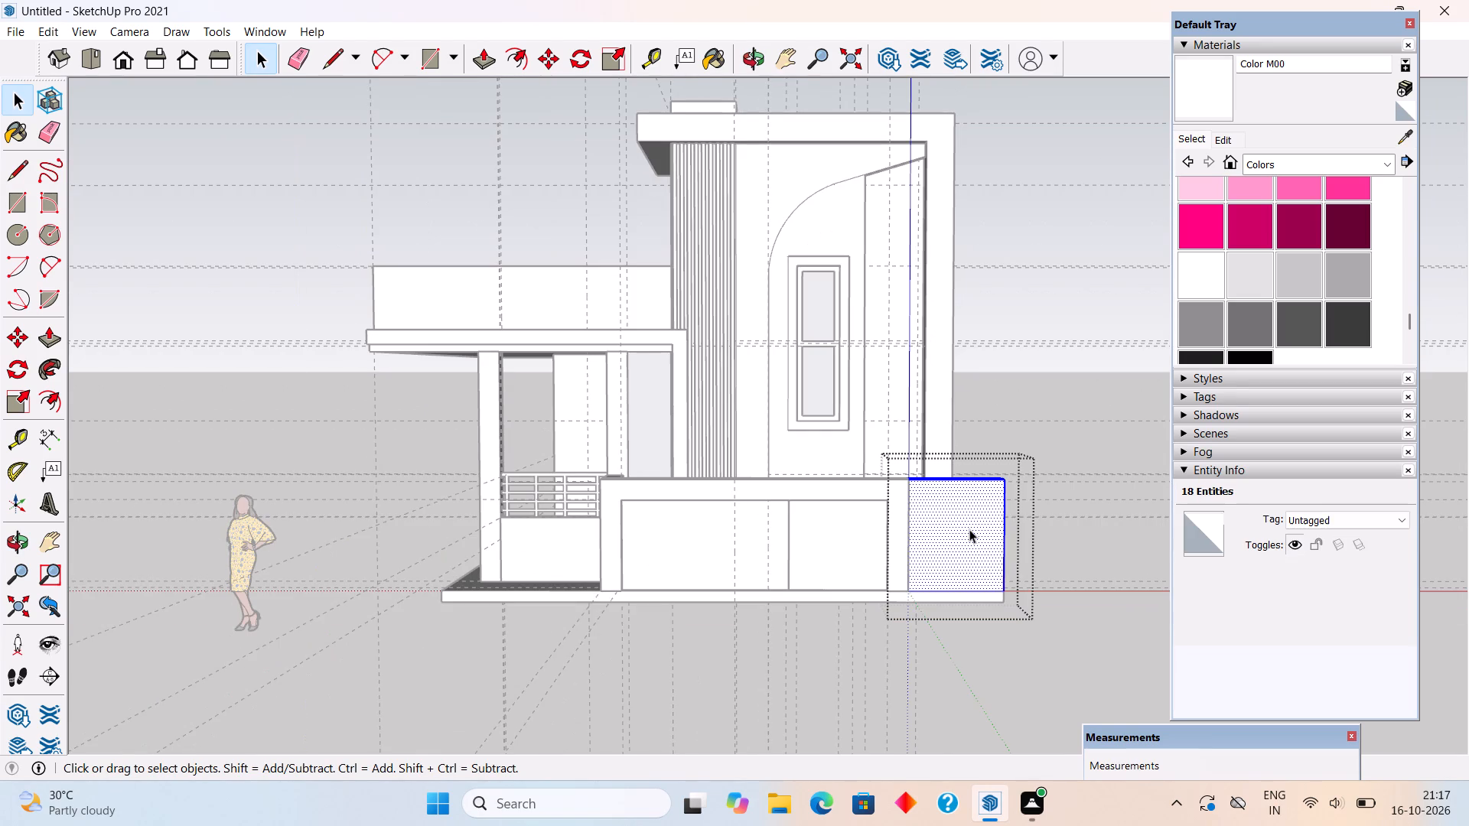
pyautogui.scroll(7, 1018, 493)
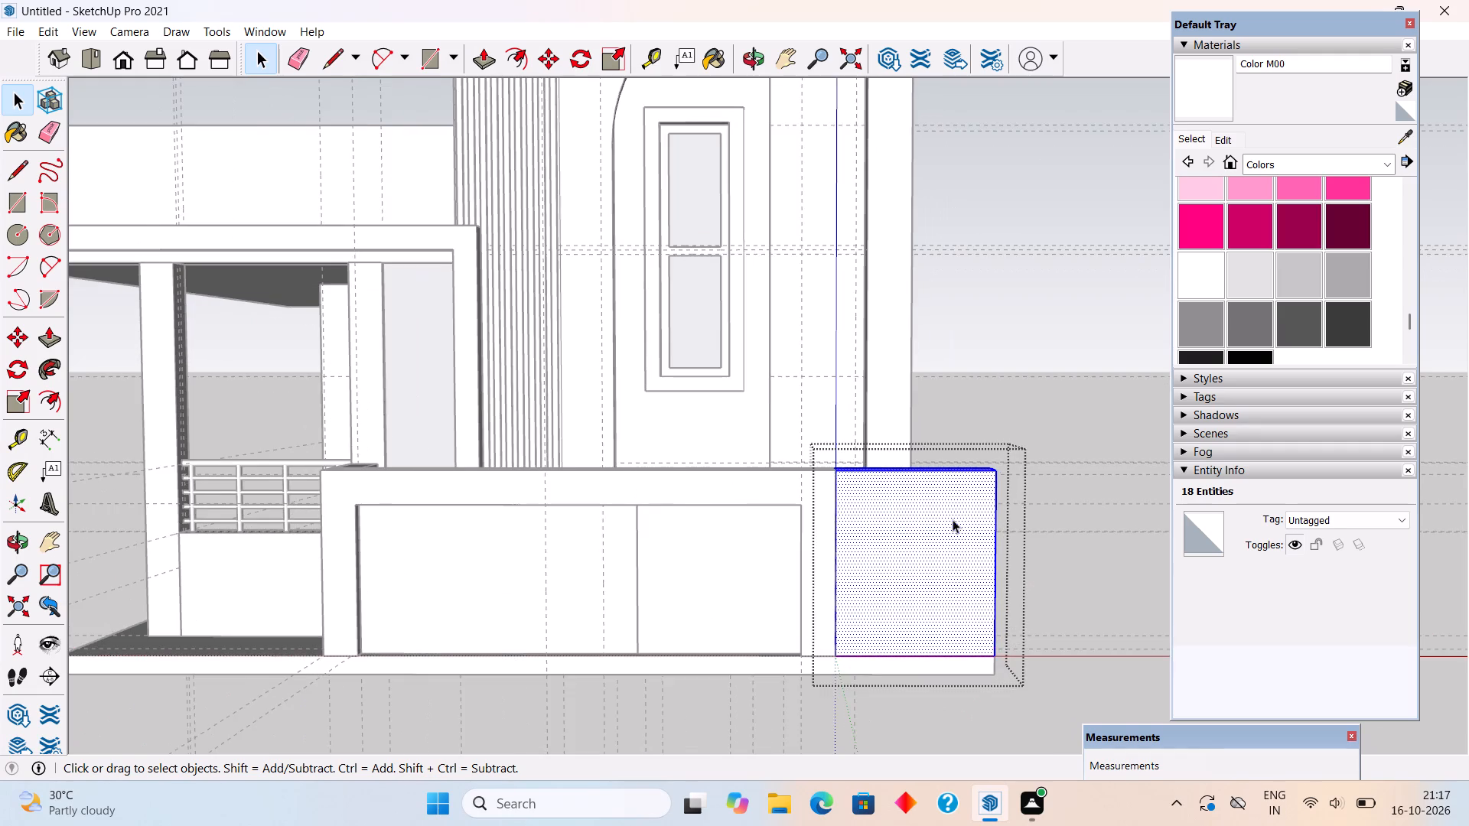
pyautogui.scroll(5, 950, 519)
pyautogui.moveTo(901, 495); pyautogui.dragTo(790, 471, button='middle')
pyautogui.scroll(2, 819, 461)
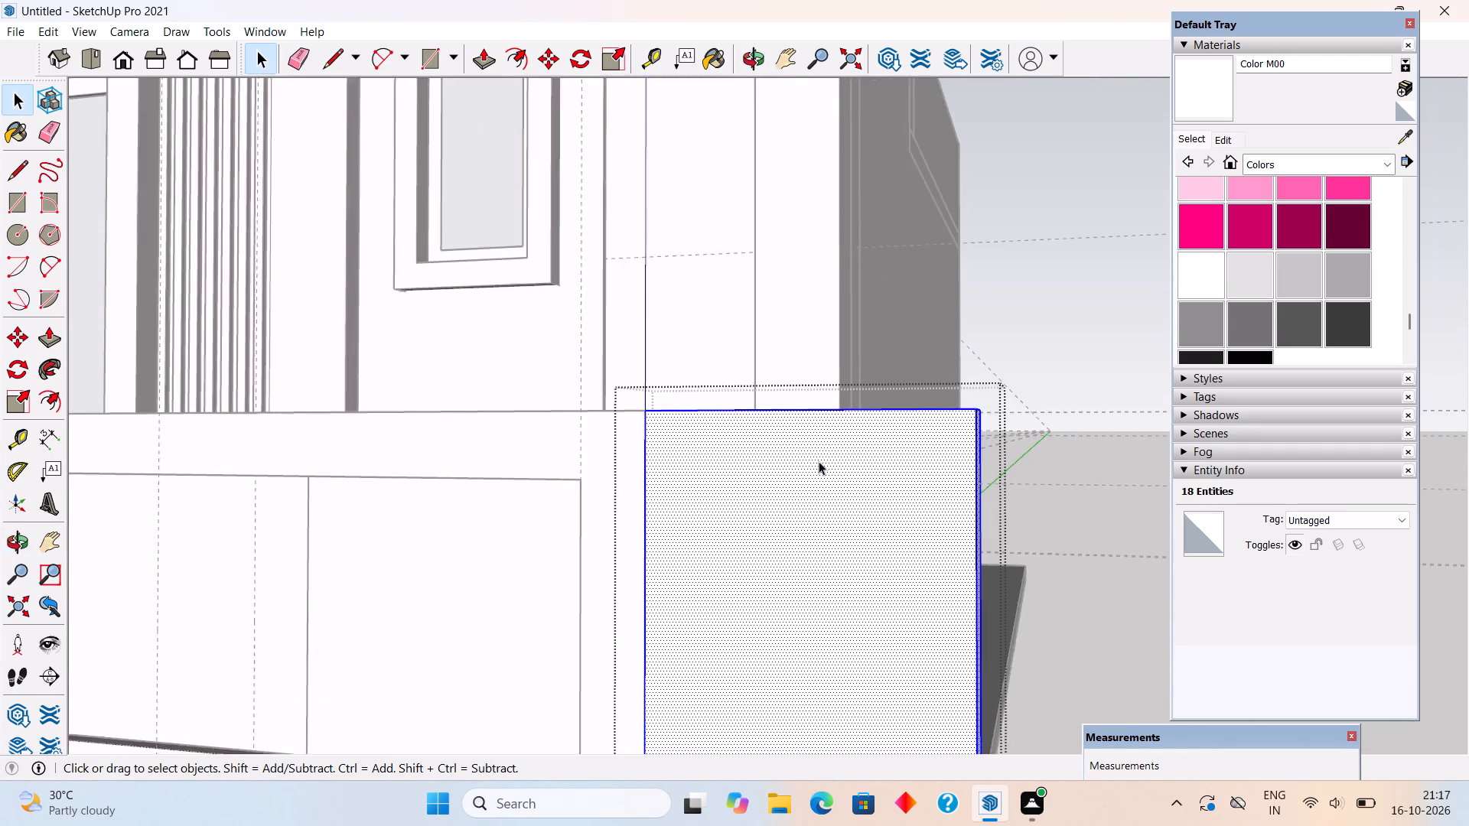
pyautogui.scroll(1, 819, 461)
pyautogui.press('t')
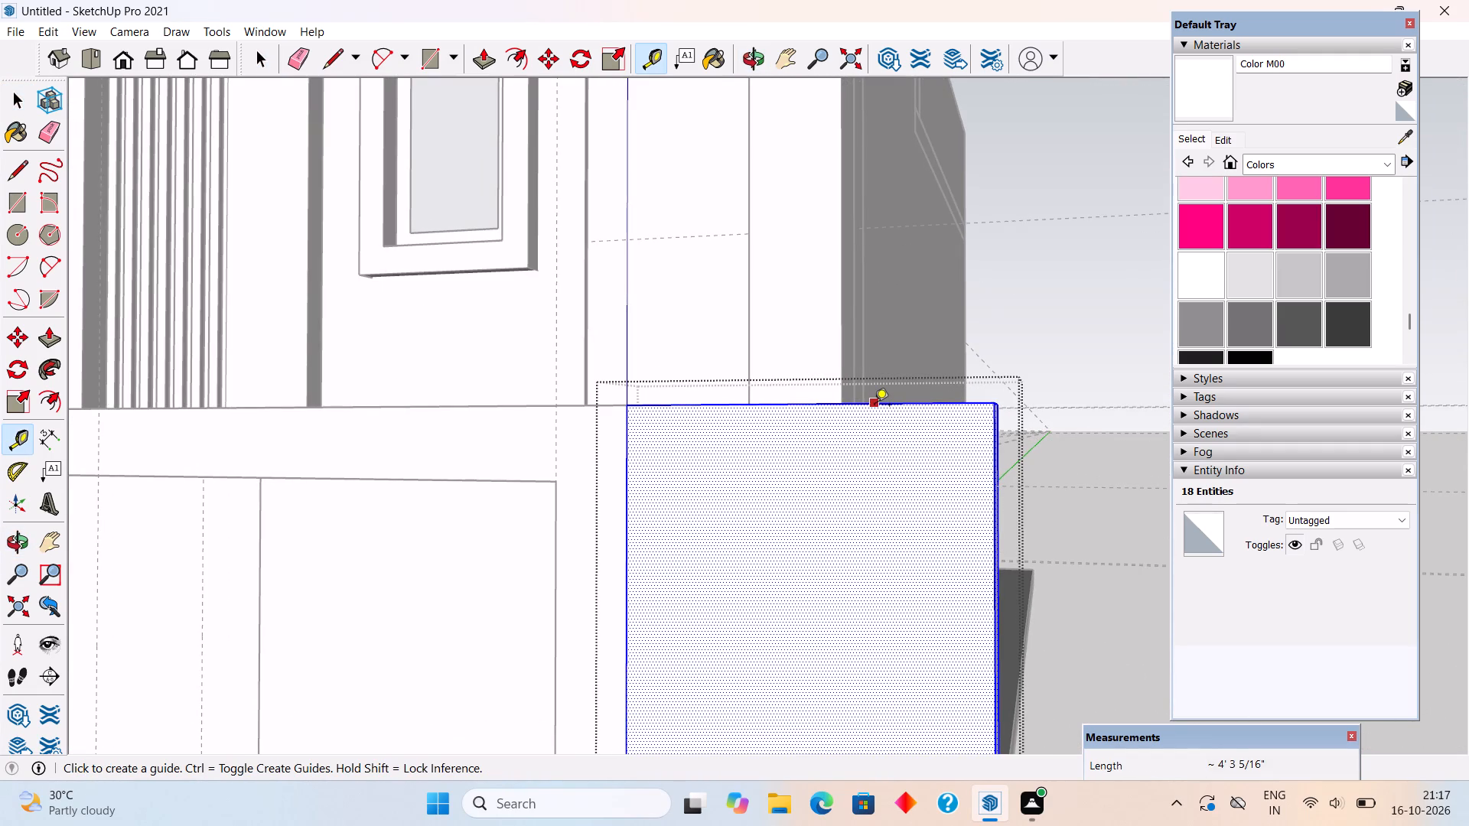
pyautogui.click(875, 406)
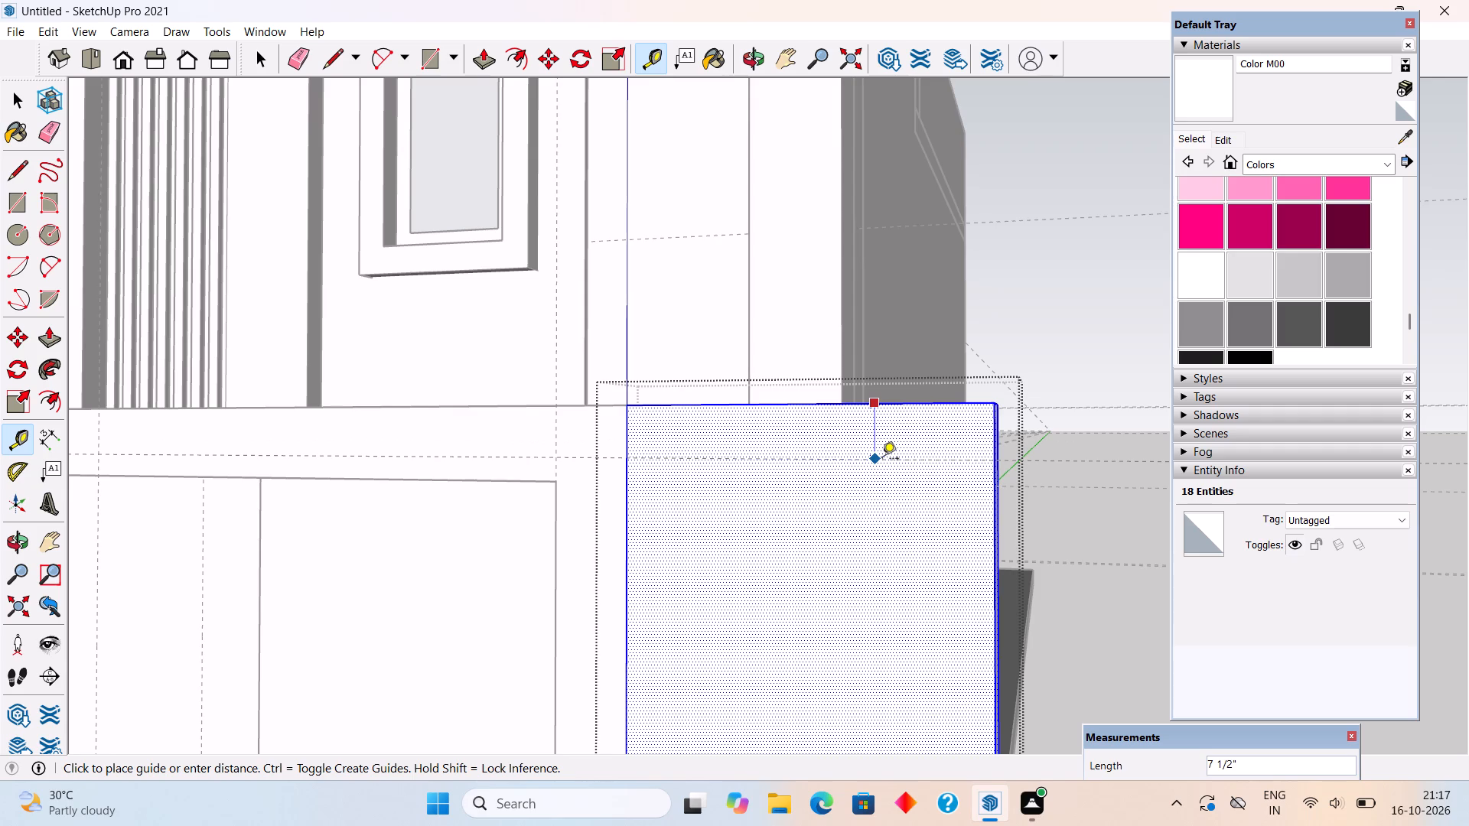
pyautogui.write('7"')
pyautogui.press('Return')
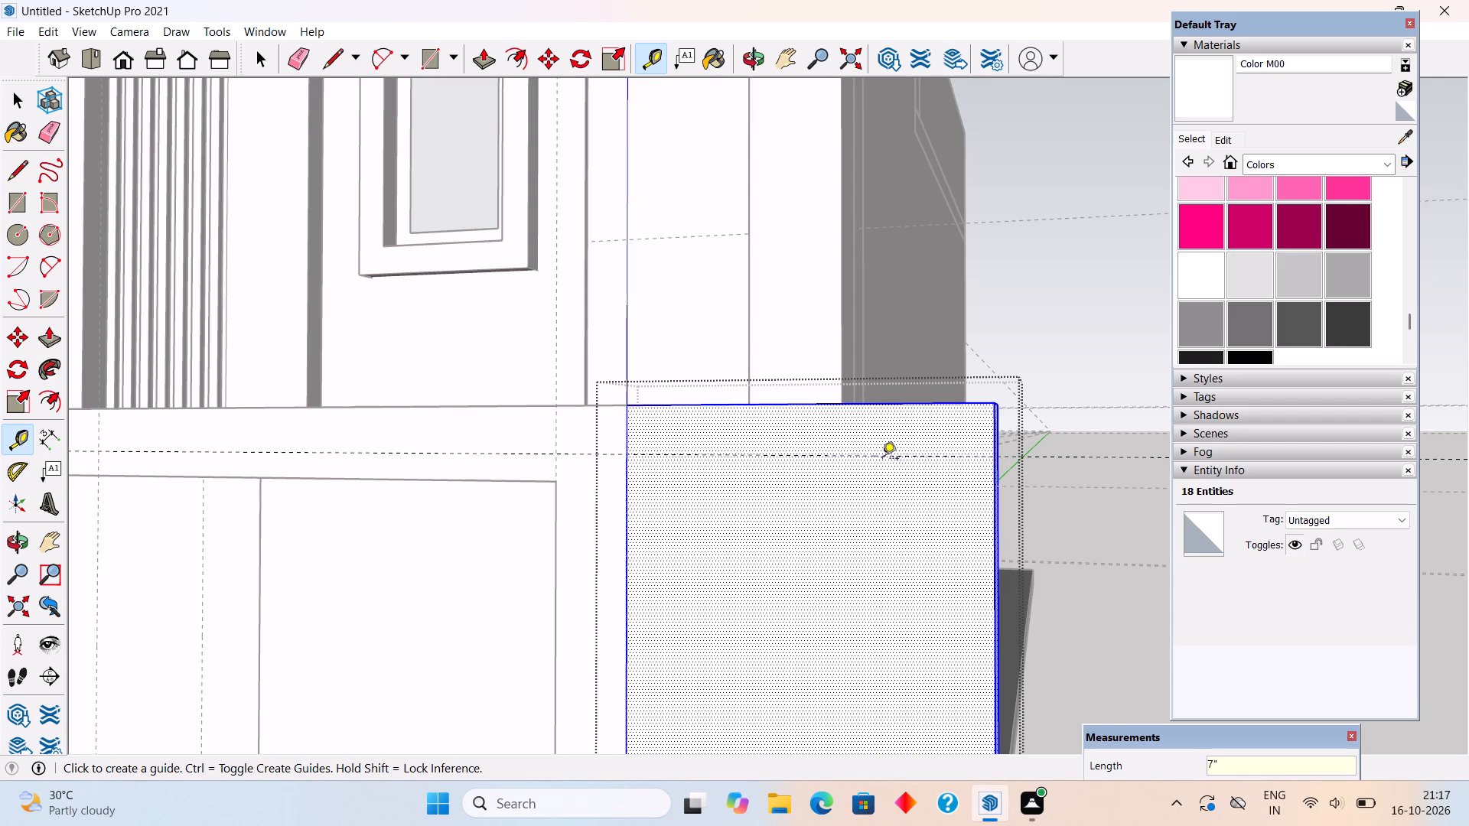
pyautogui.click(891, 456)
pyautogui.write('1"')
pyautogui.press('Return')
pyautogui.press('space')
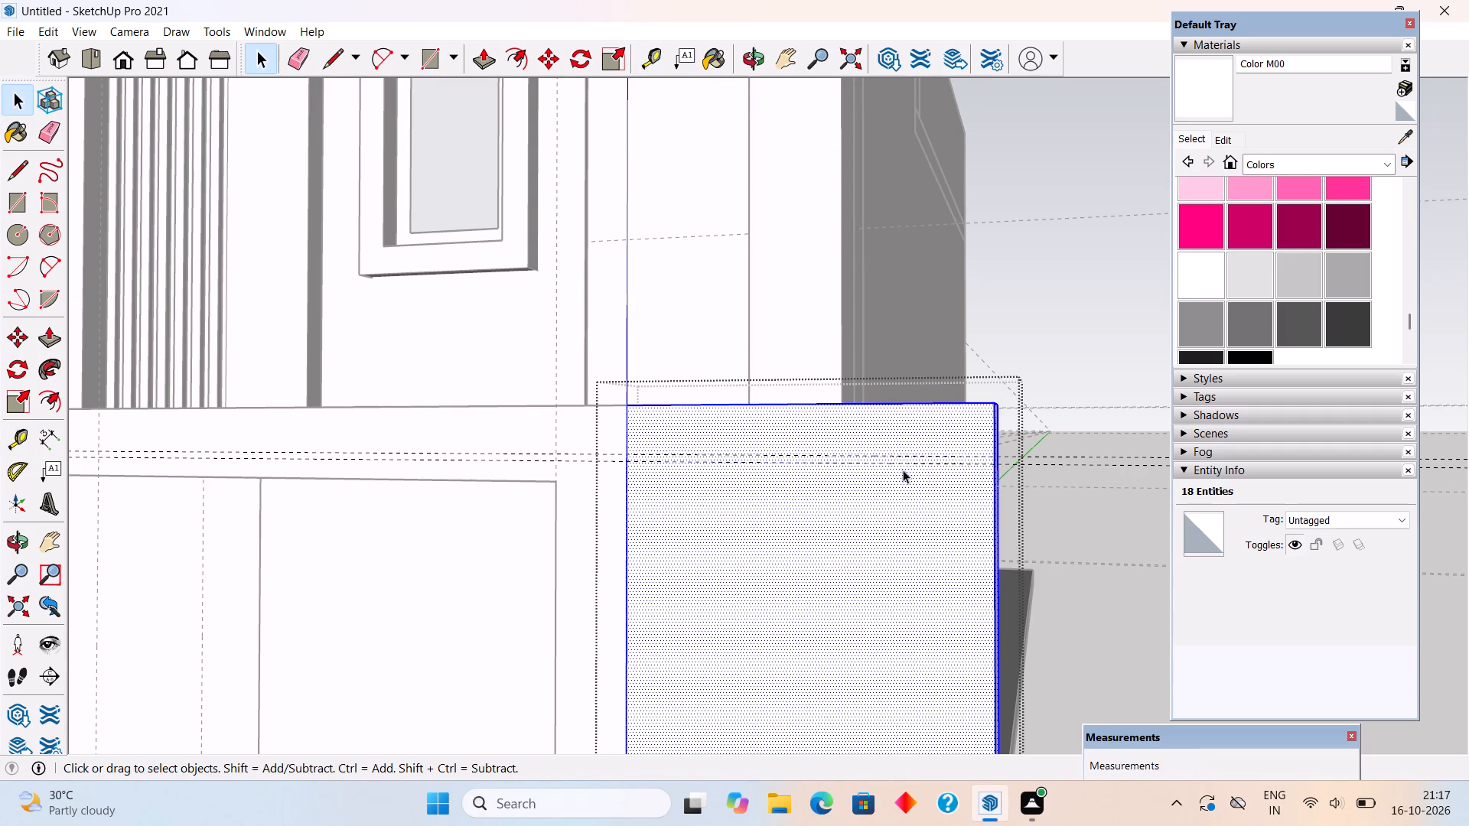
# Copy the pair of horizontal guides 8" downward and repeat the copy 8 times down the end block.
pyautogui.click(907, 454)
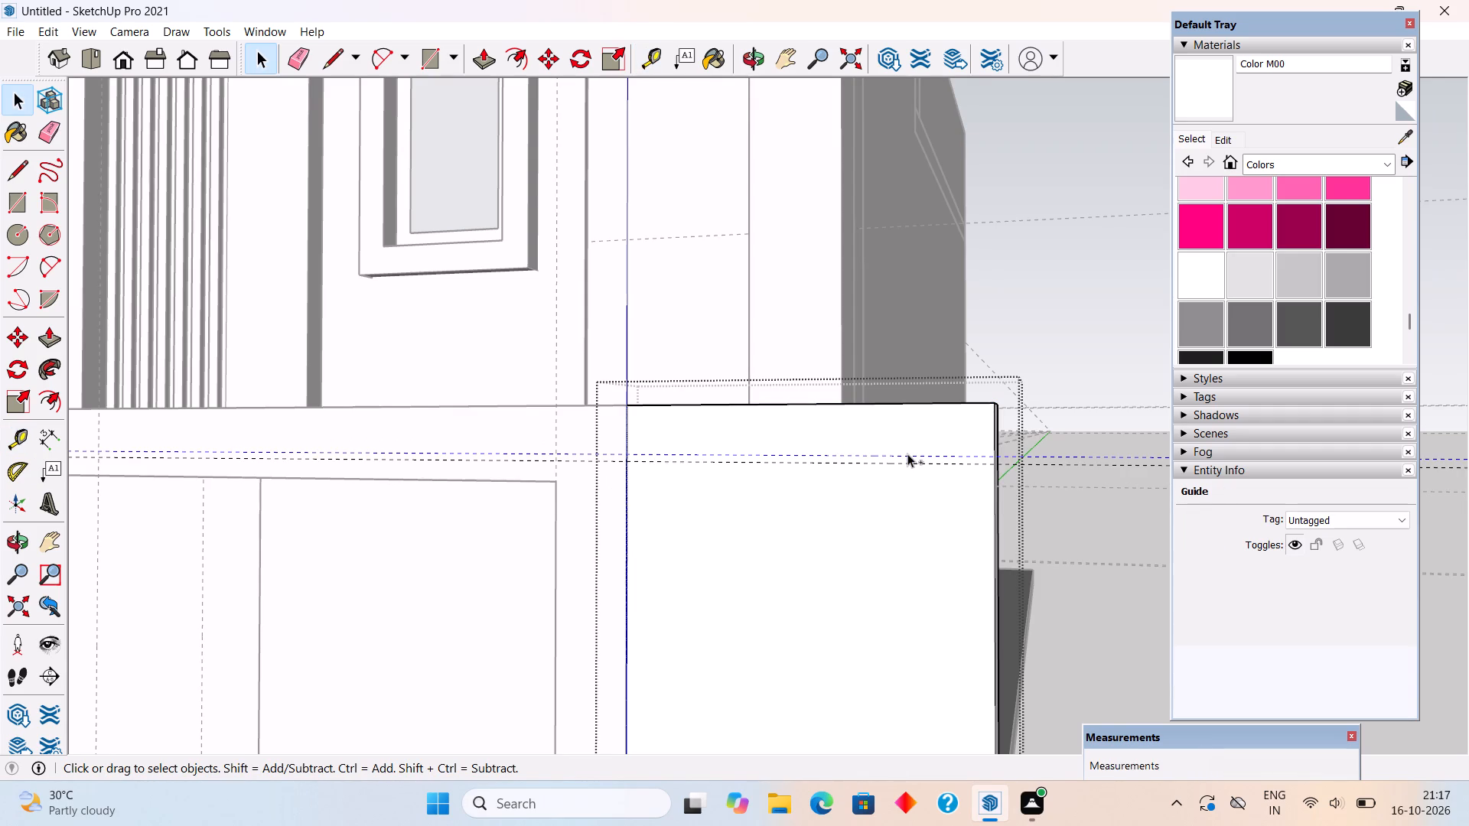
pyautogui.keyDown('ctrl'); pyautogui.click(907, 464); pyautogui.keyUp('ctrl')
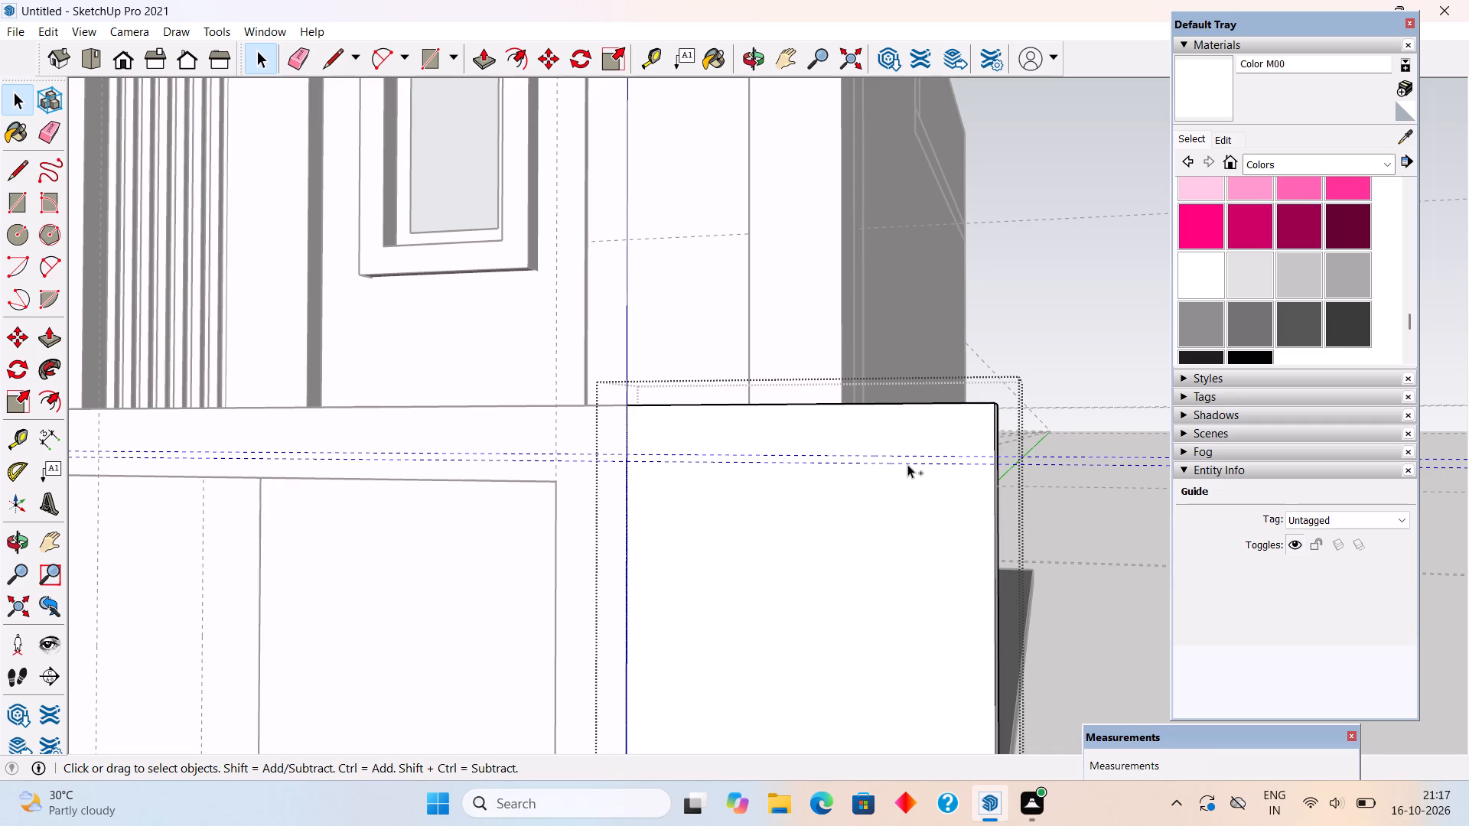
pyautogui.press('m')
pyautogui.click(907, 464)
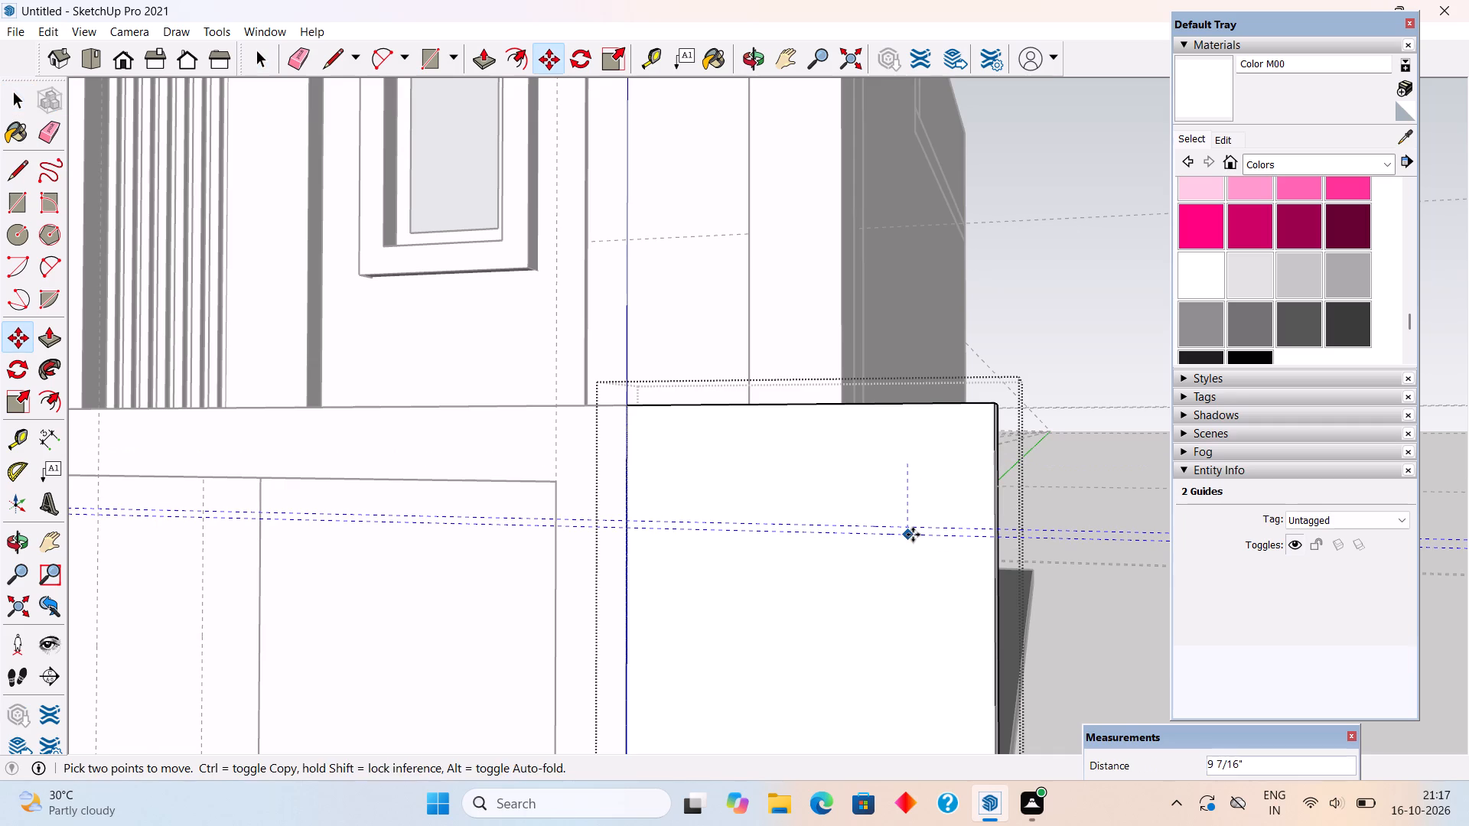
pyautogui.write('8"')
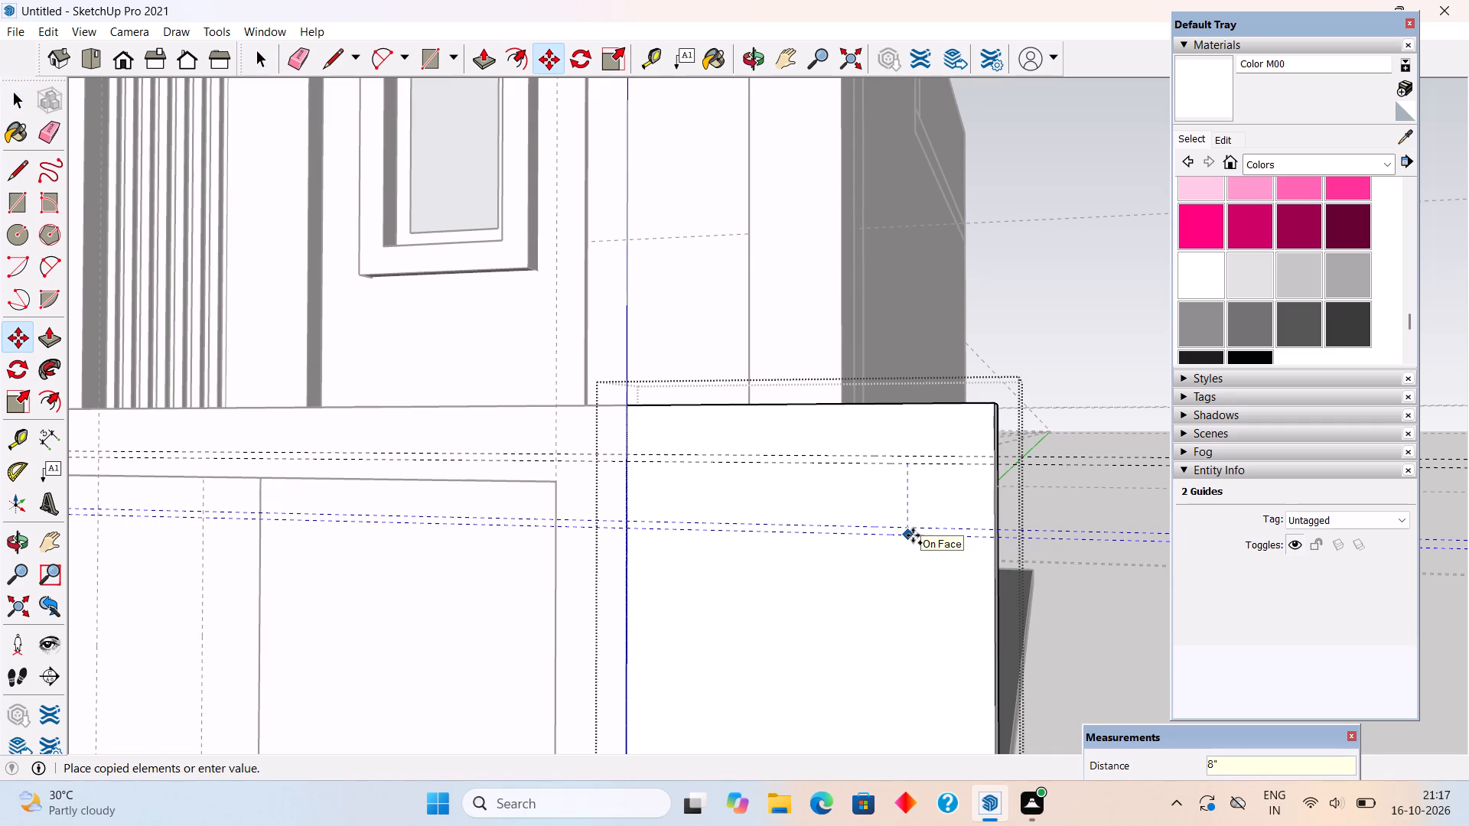
pyautogui.press('Return')
pyautogui.press('x')
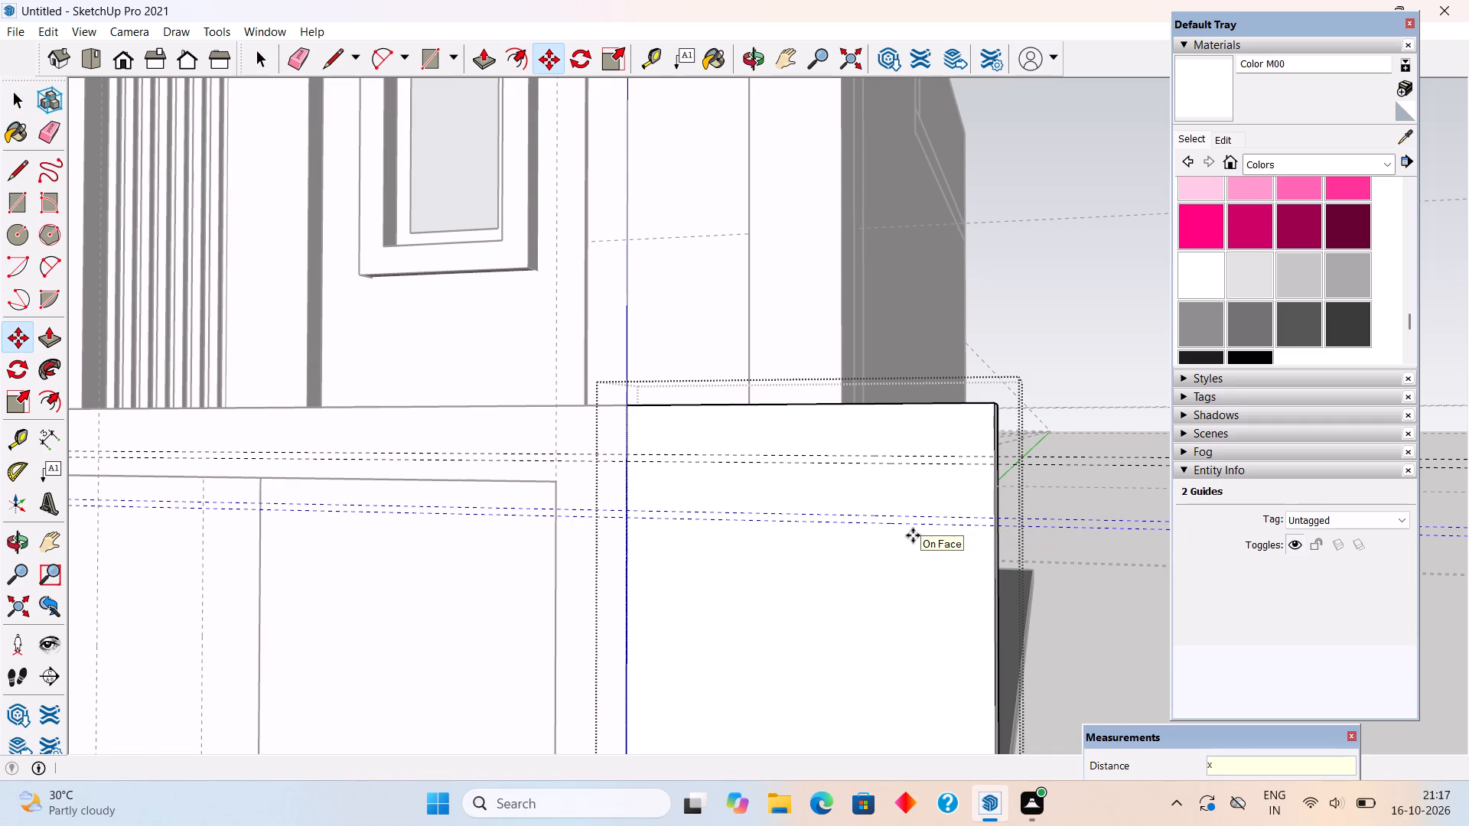
pyautogui.press('8')
pyautogui.press('Return')
pyautogui.scroll(-7, 913, 535)
pyautogui.press('space')
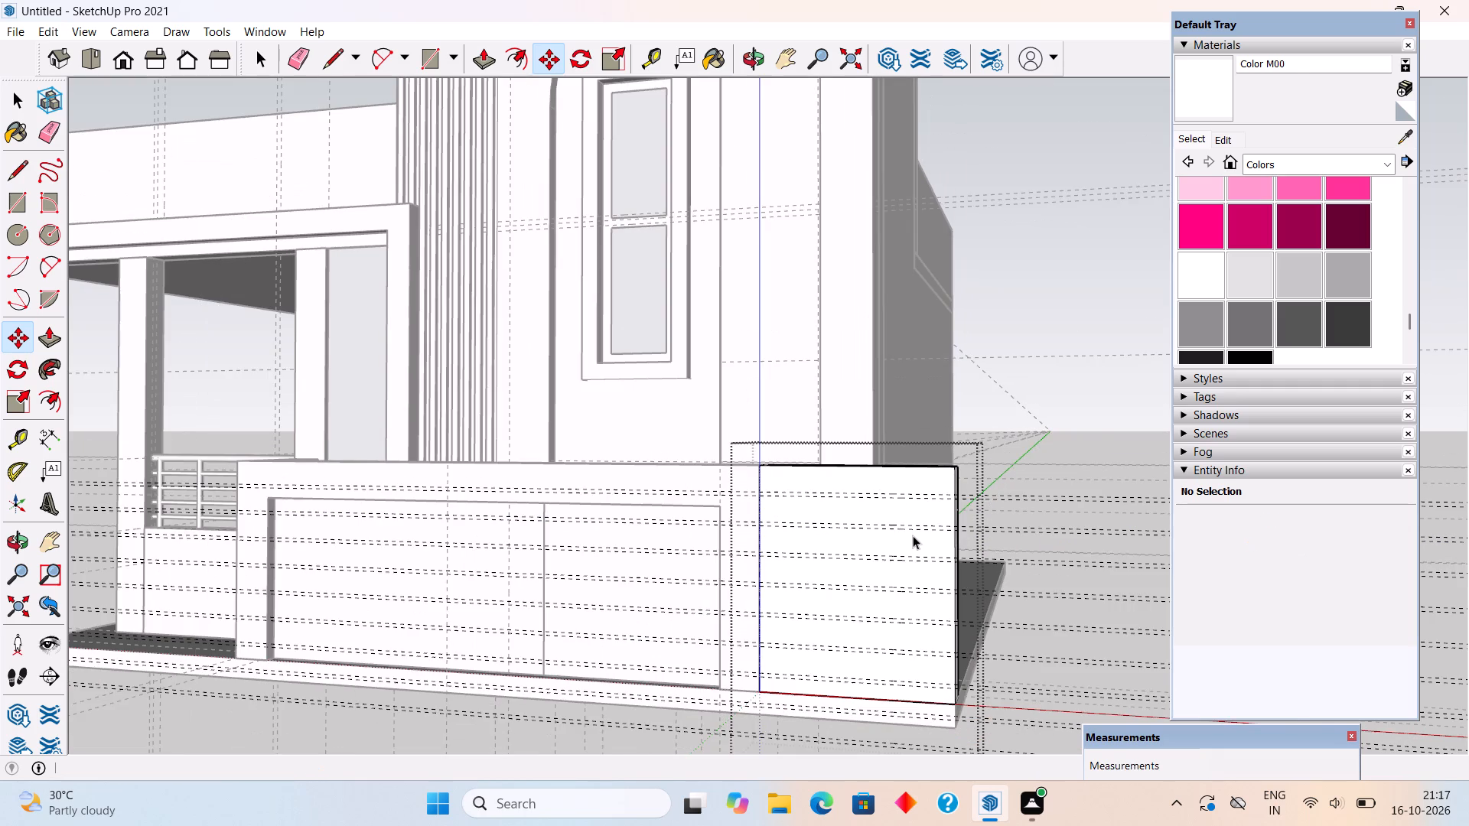
# Draw 1" by about 4' 3 5/16" rectangles across the end block's front face between the top two guide pairs.
pyautogui.scroll(14, 970, 459)
pyautogui.moveTo(908, 541); pyautogui.dragTo(935, 555, button='middle')
pyautogui.scroll(1, 935, 555)
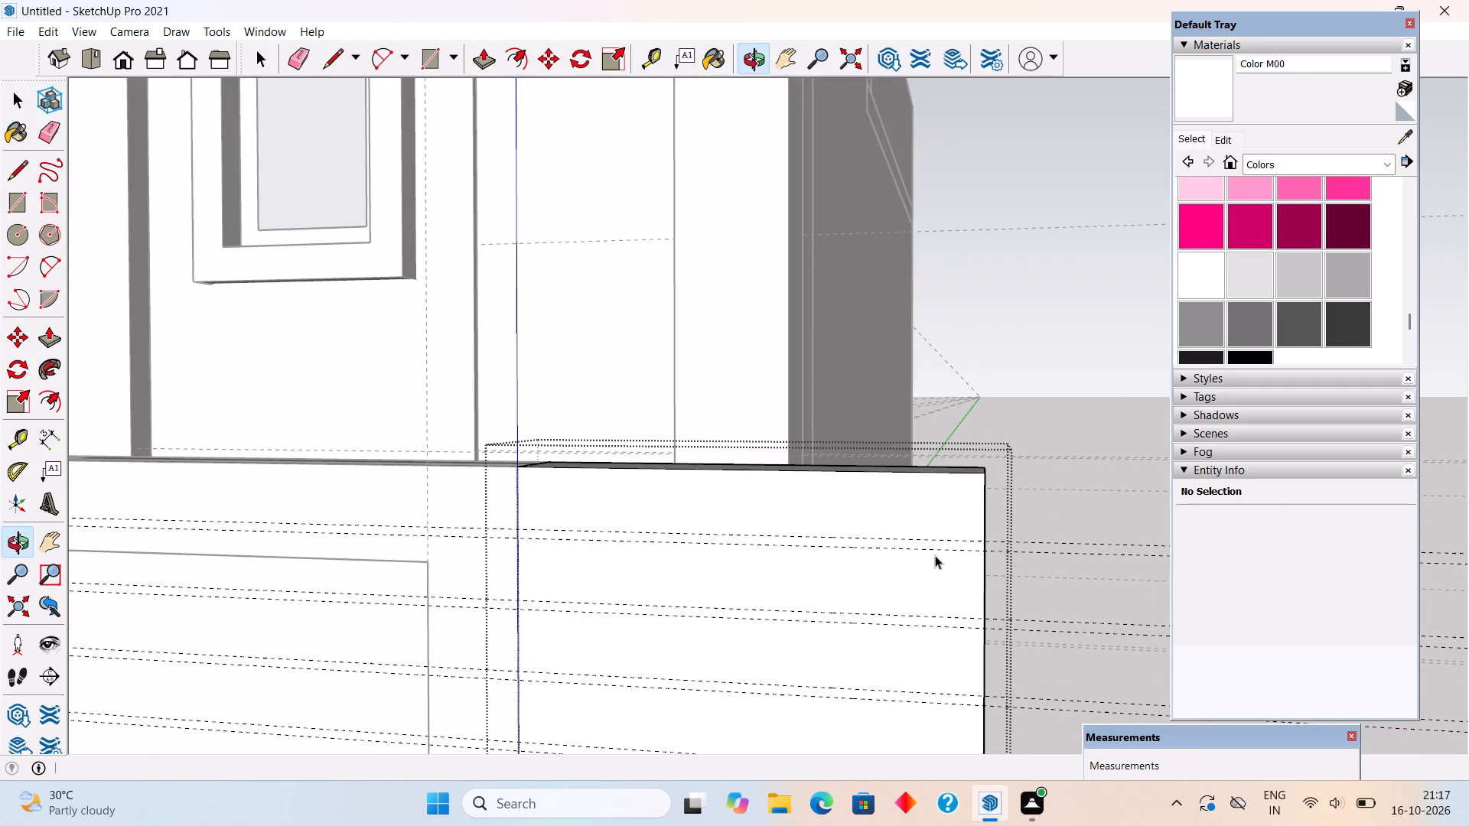
pyautogui.scroll(4, 620, 550)
pyautogui.press('r')
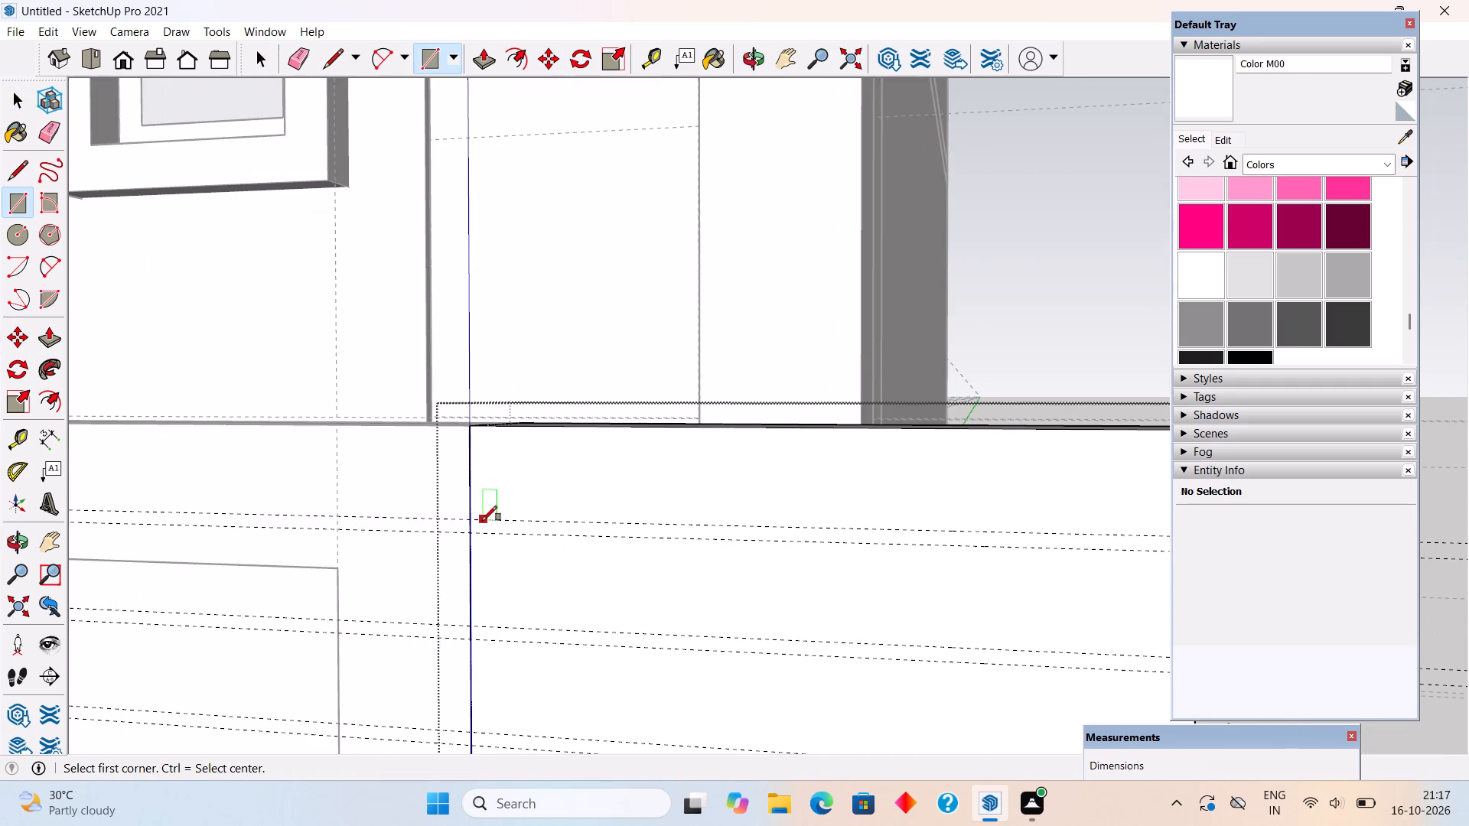
pyautogui.click(474, 523)
pyautogui.scroll(-5, 474, 523)
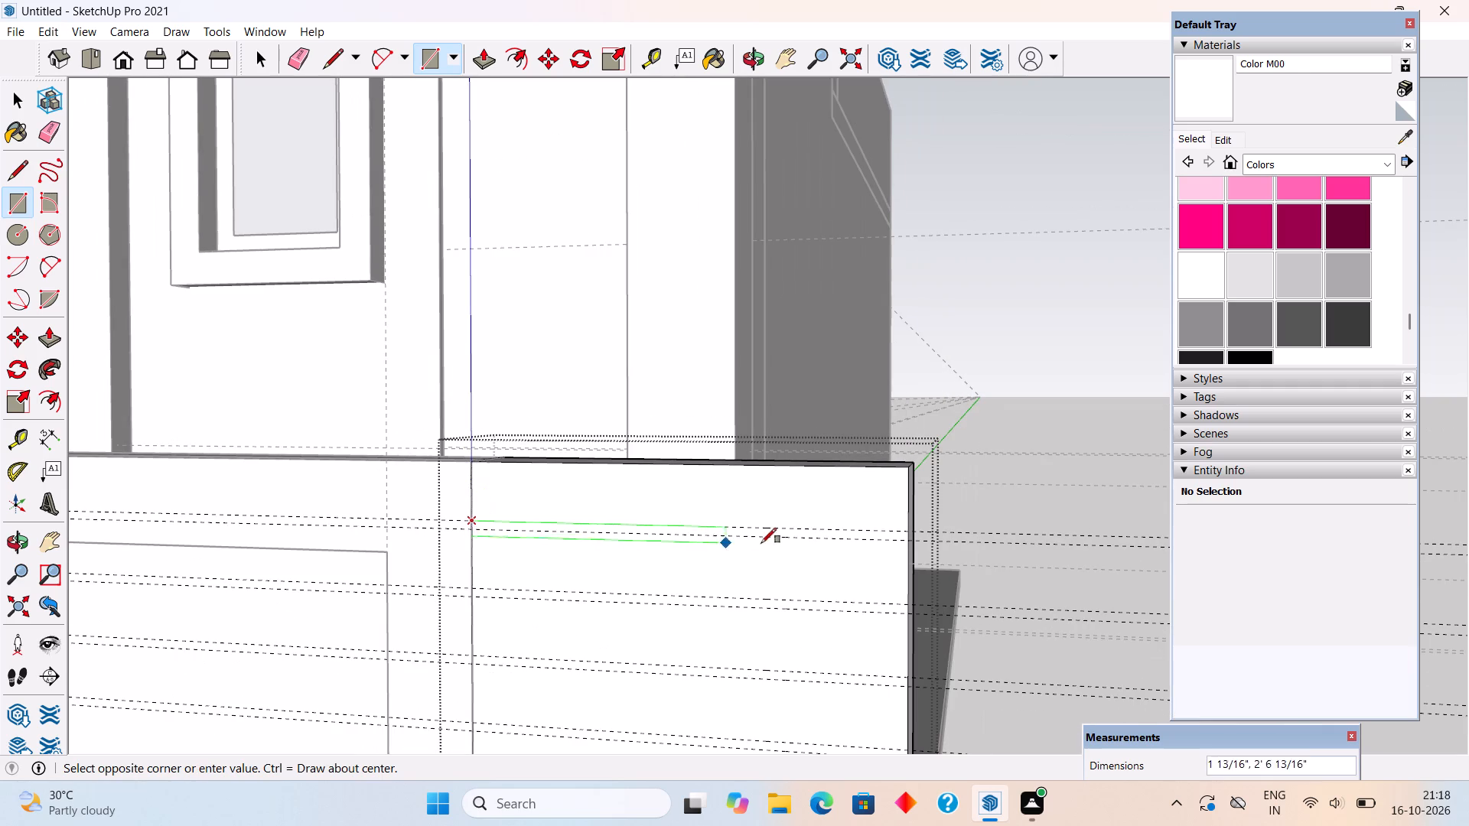
pyautogui.click(910, 541)
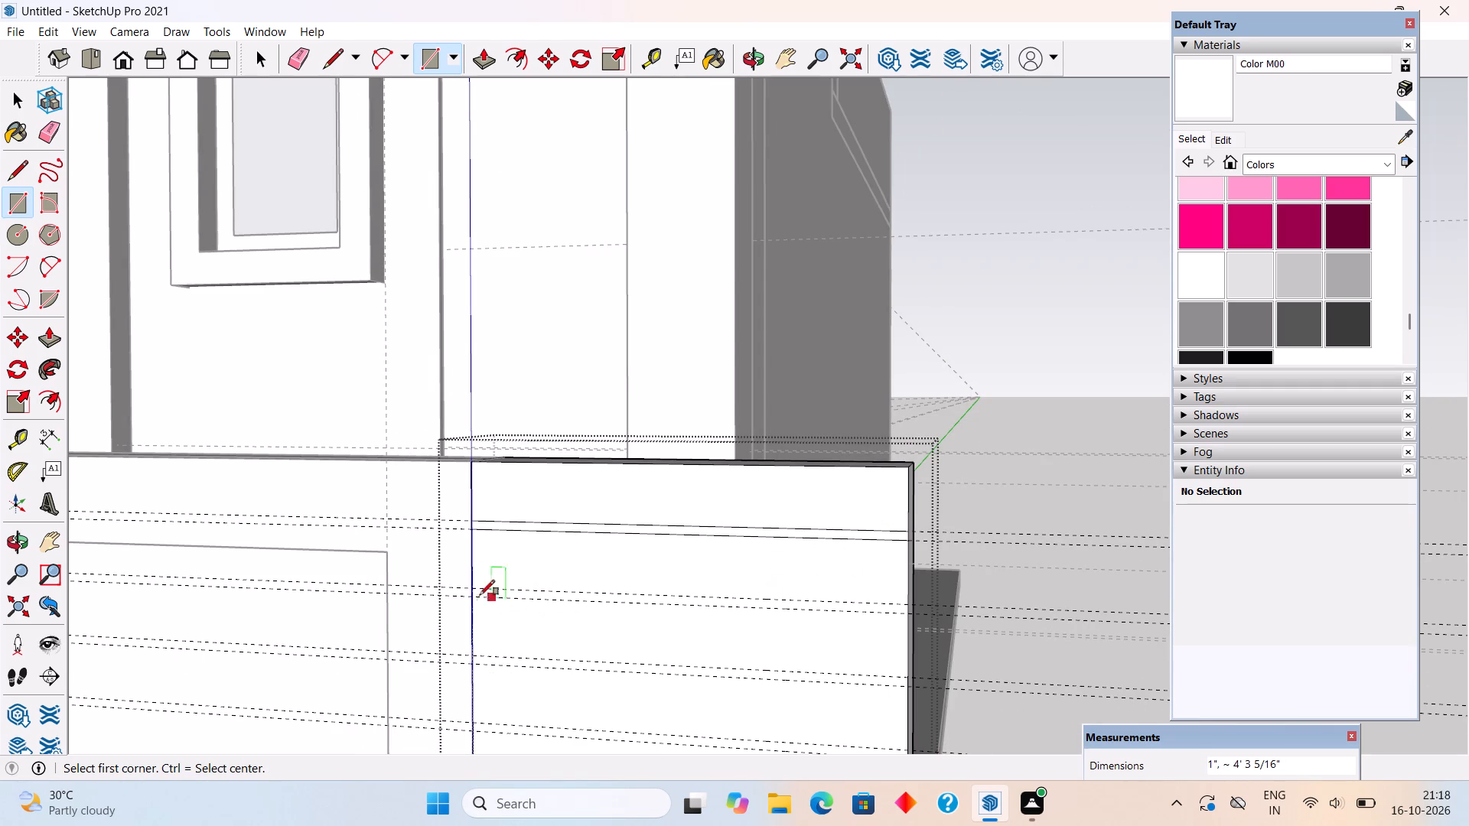
pyautogui.click(474, 589)
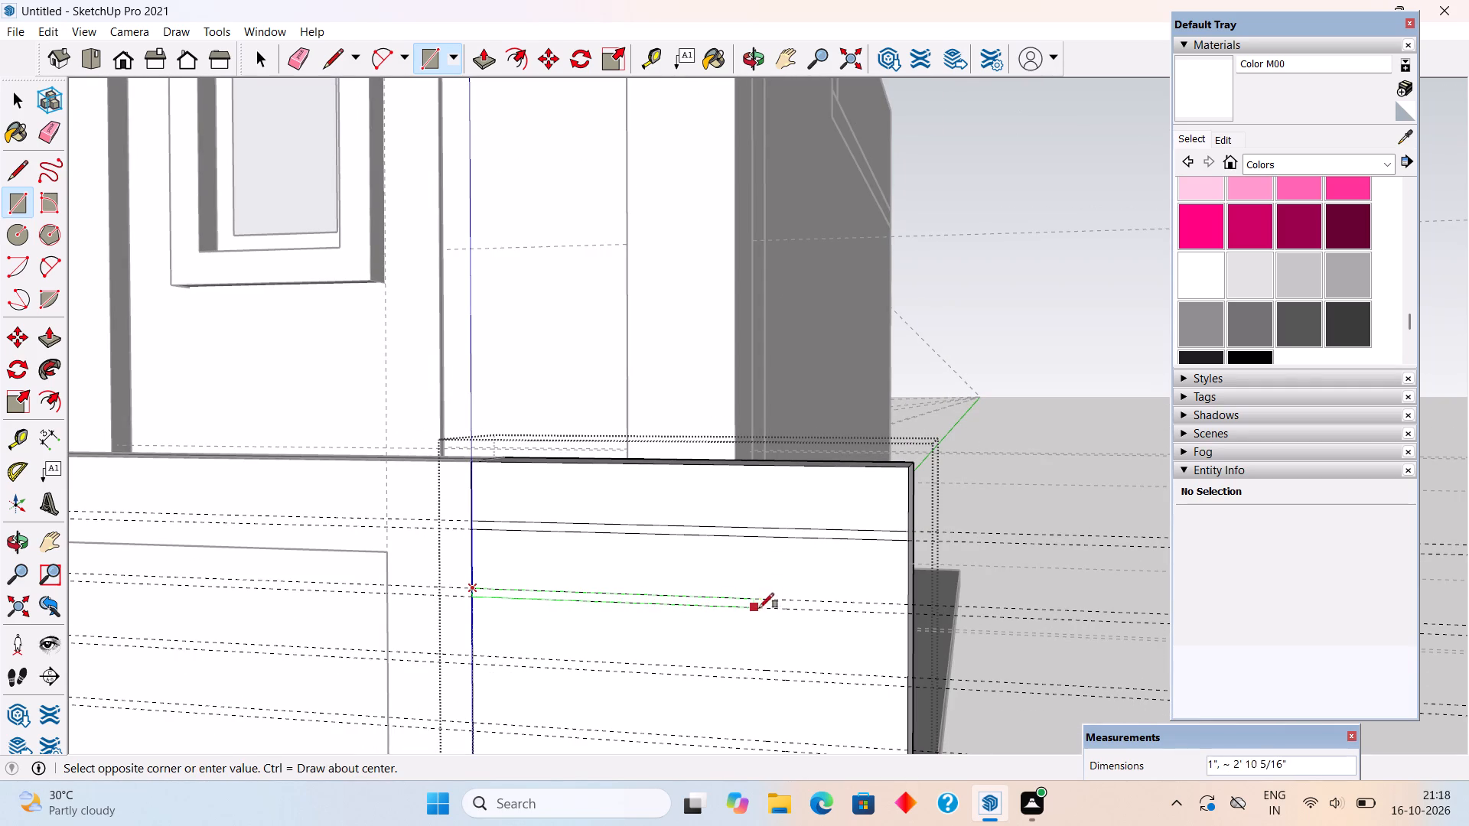
pyautogui.click(908, 618)
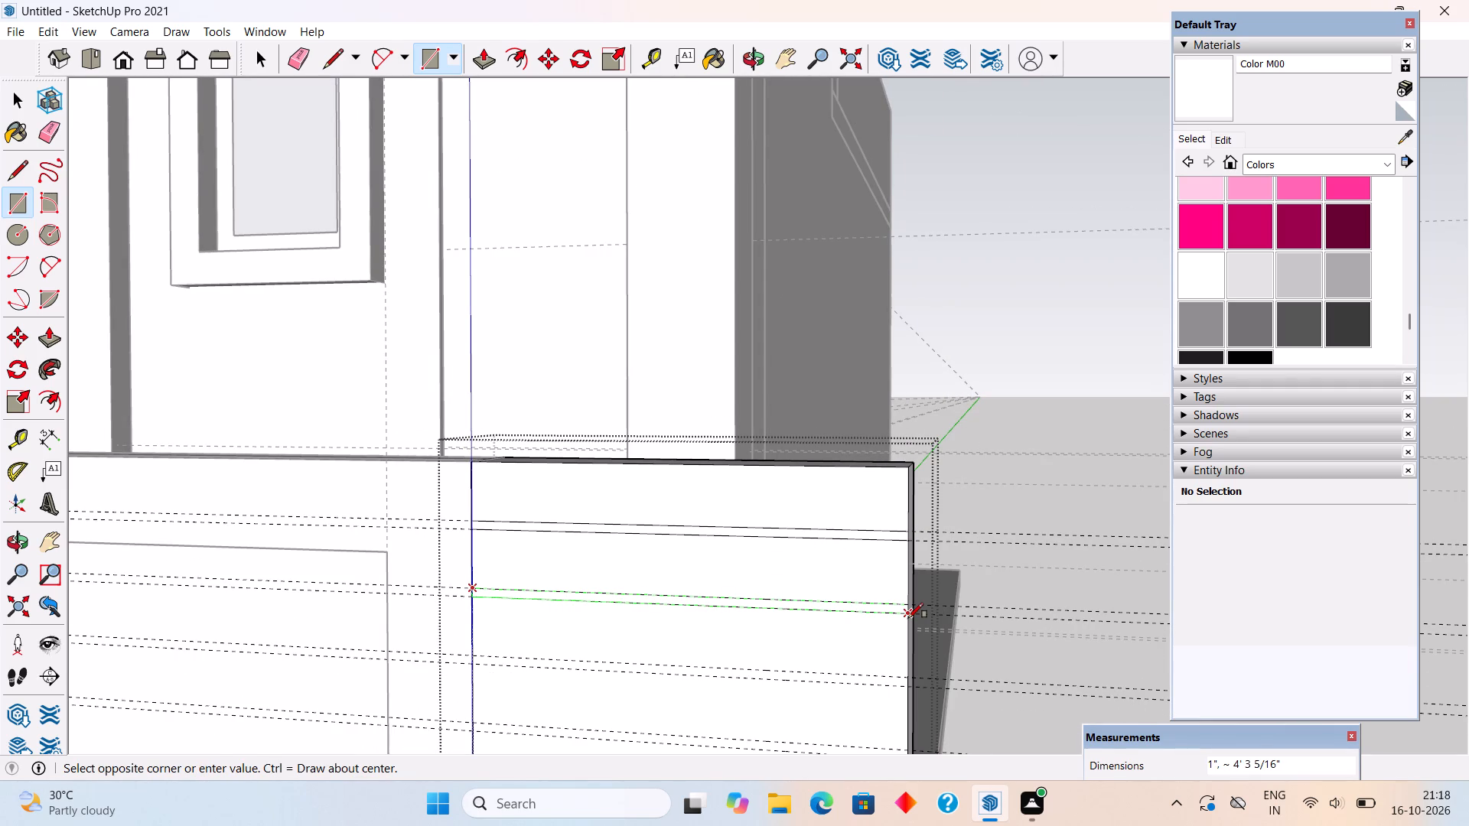
pyautogui.press('space')
pyautogui.click(876, 584)
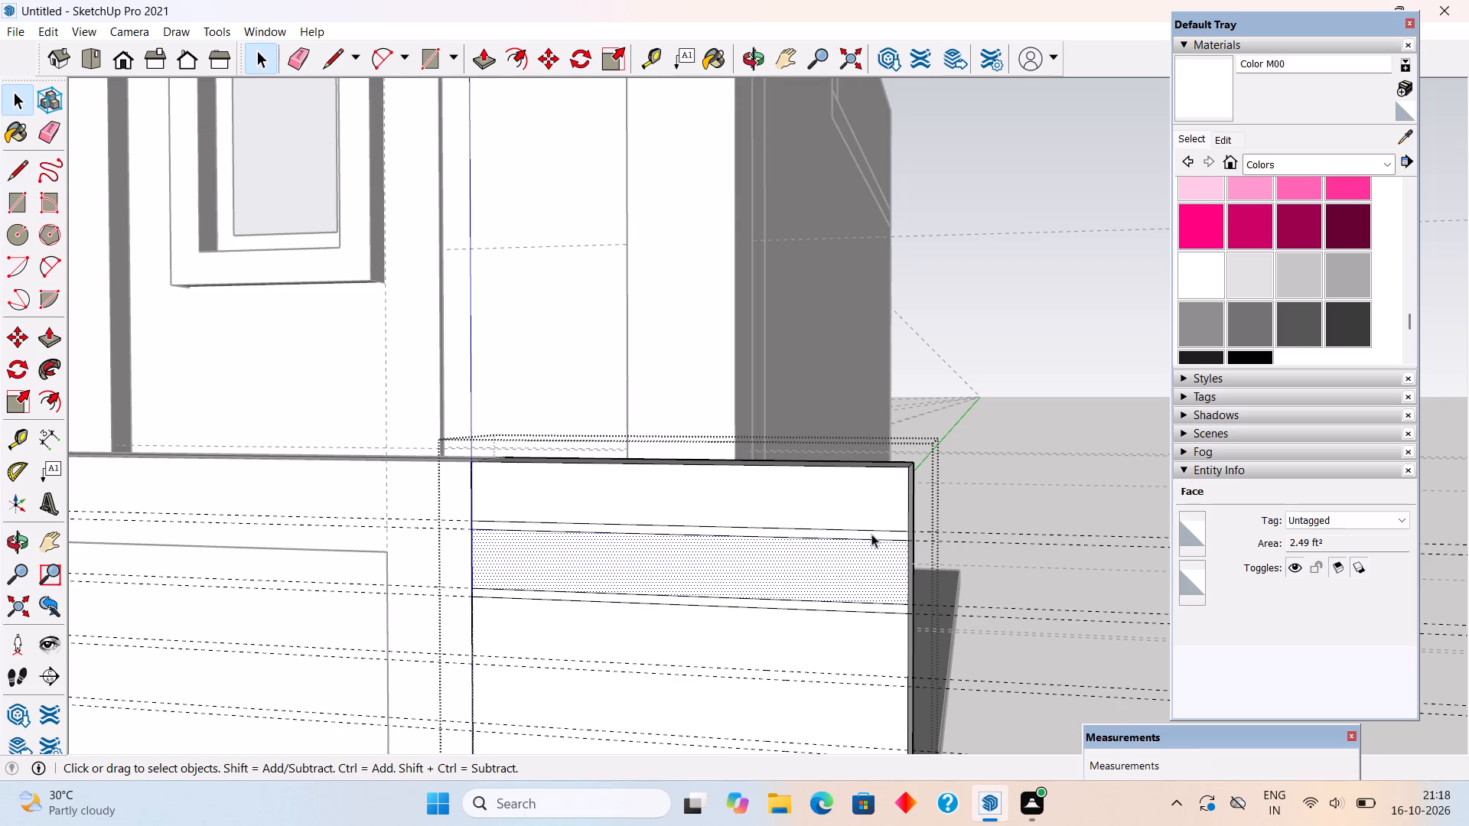
# Draw 1" by about 4' 3 5/16" rectangles across the end block's front face between each of the remaining guide pairs.
pyautogui.press('r')
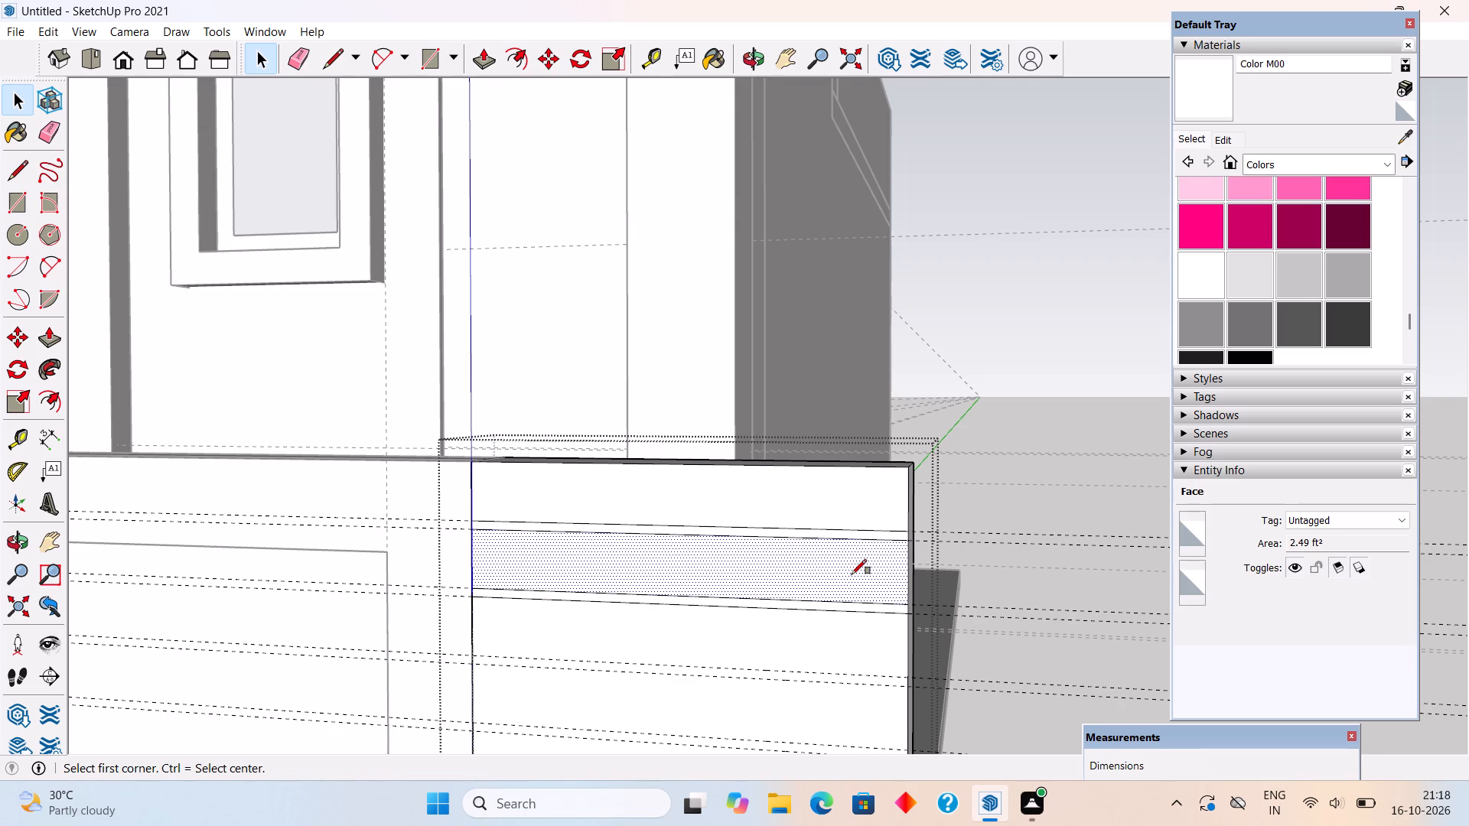
pyautogui.click(477, 652)
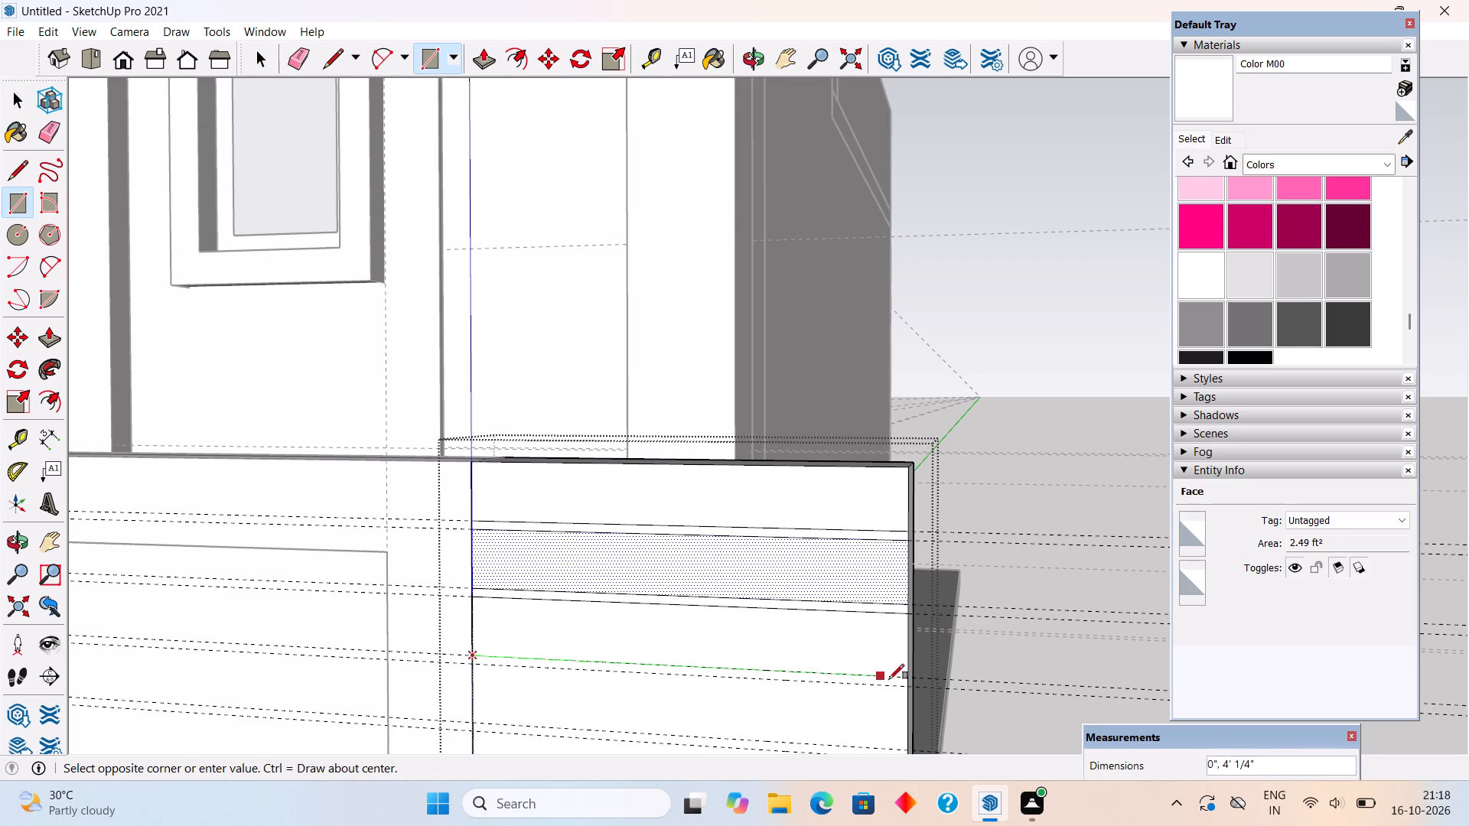
pyautogui.click(909, 688)
pyautogui.scroll(-5, 862, 463)
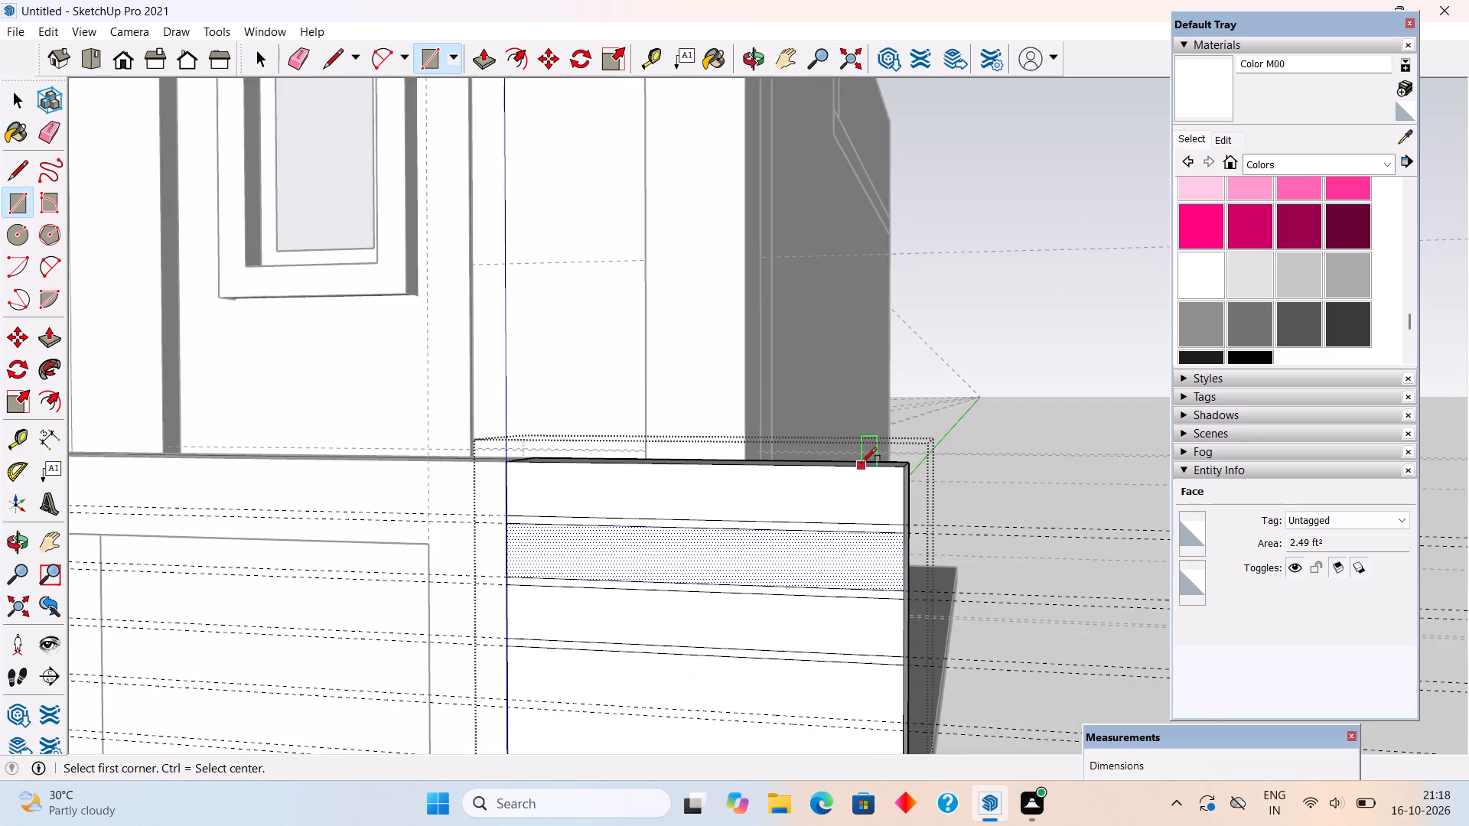
pyautogui.scroll(-4, 862, 463)
pyautogui.scroll(9, 906, 751)
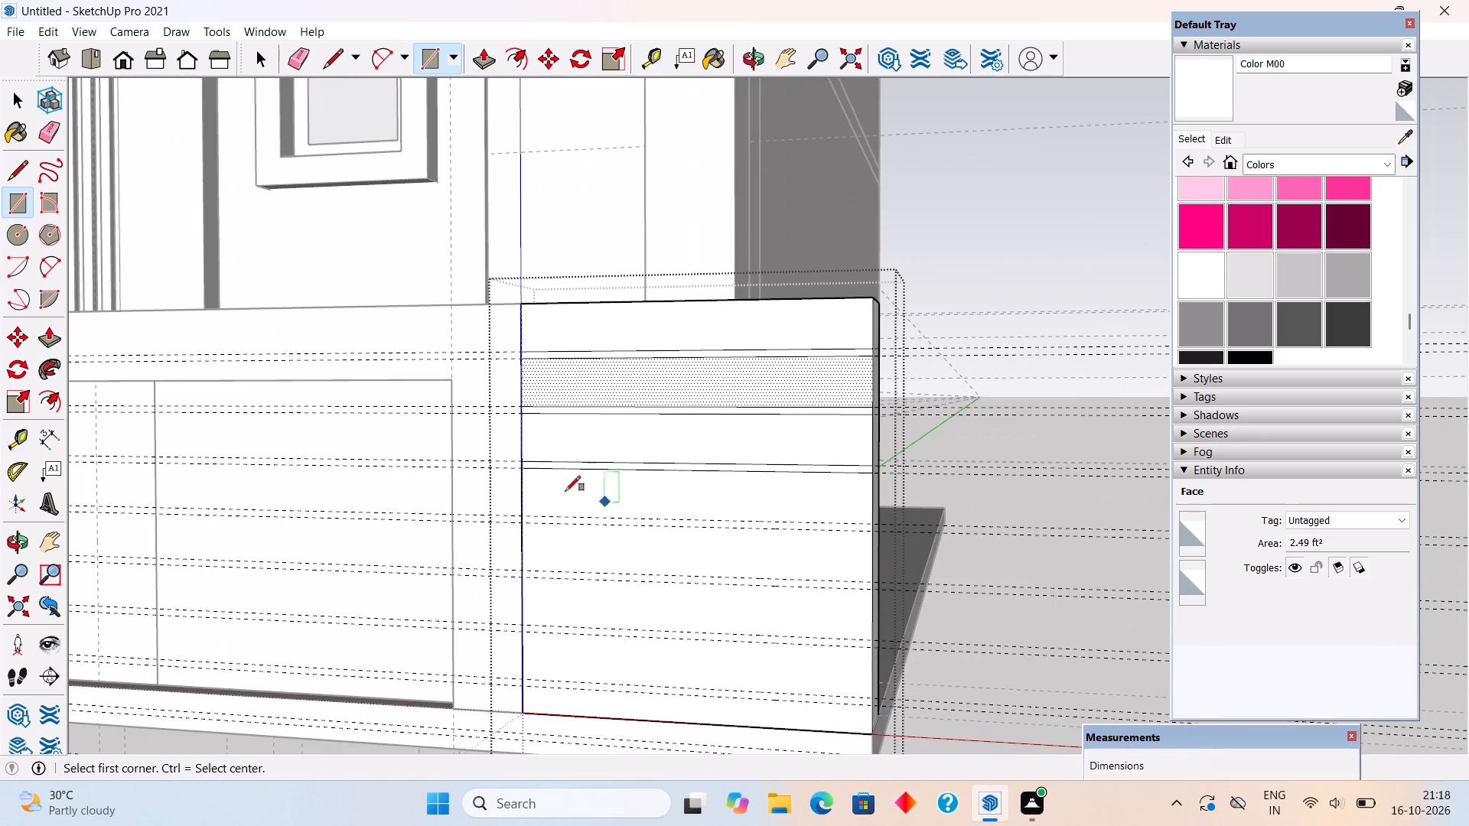
pyautogui.click(523, 515)
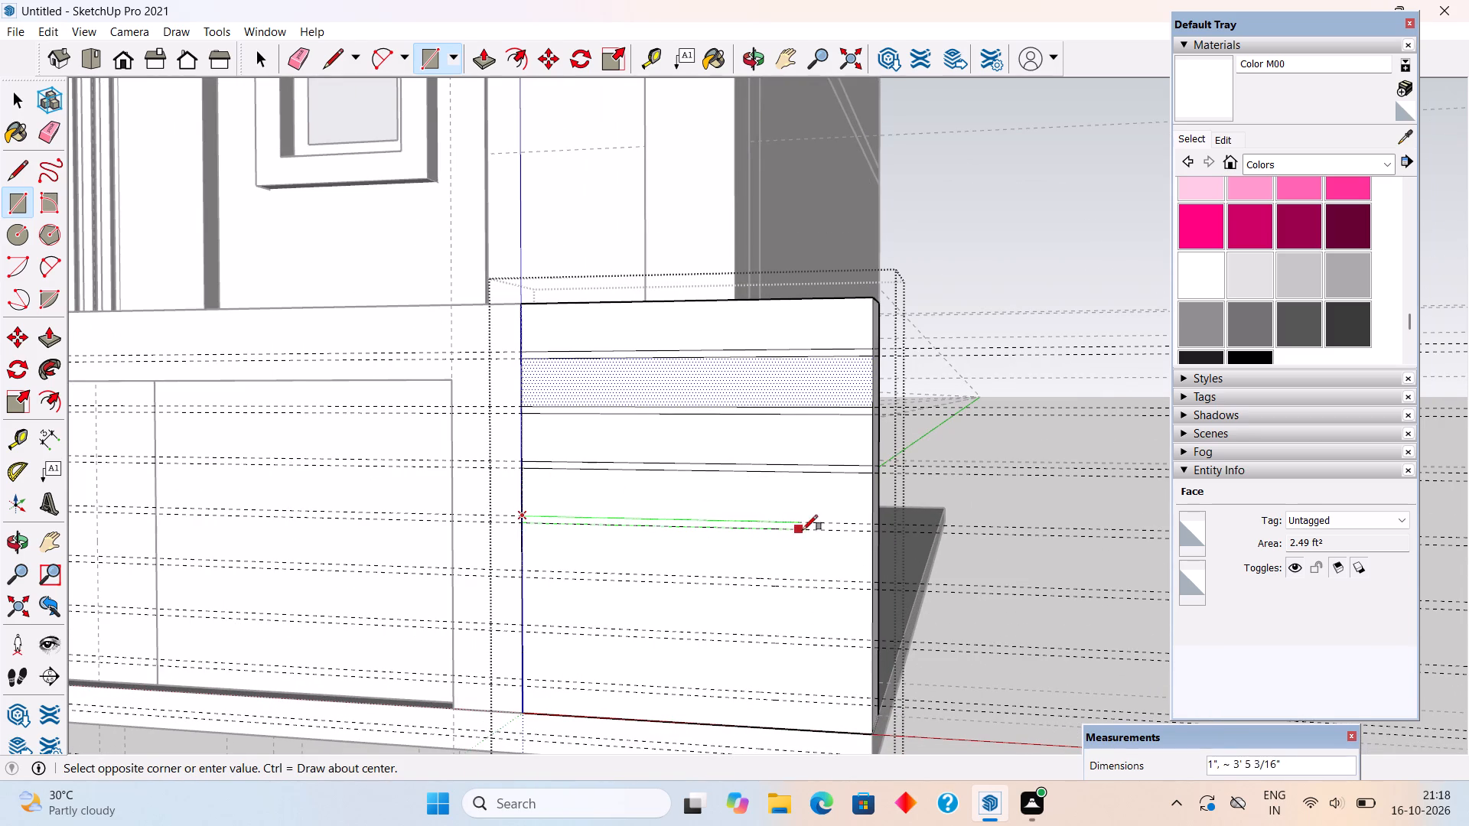
pyautogui.click(874, 533)
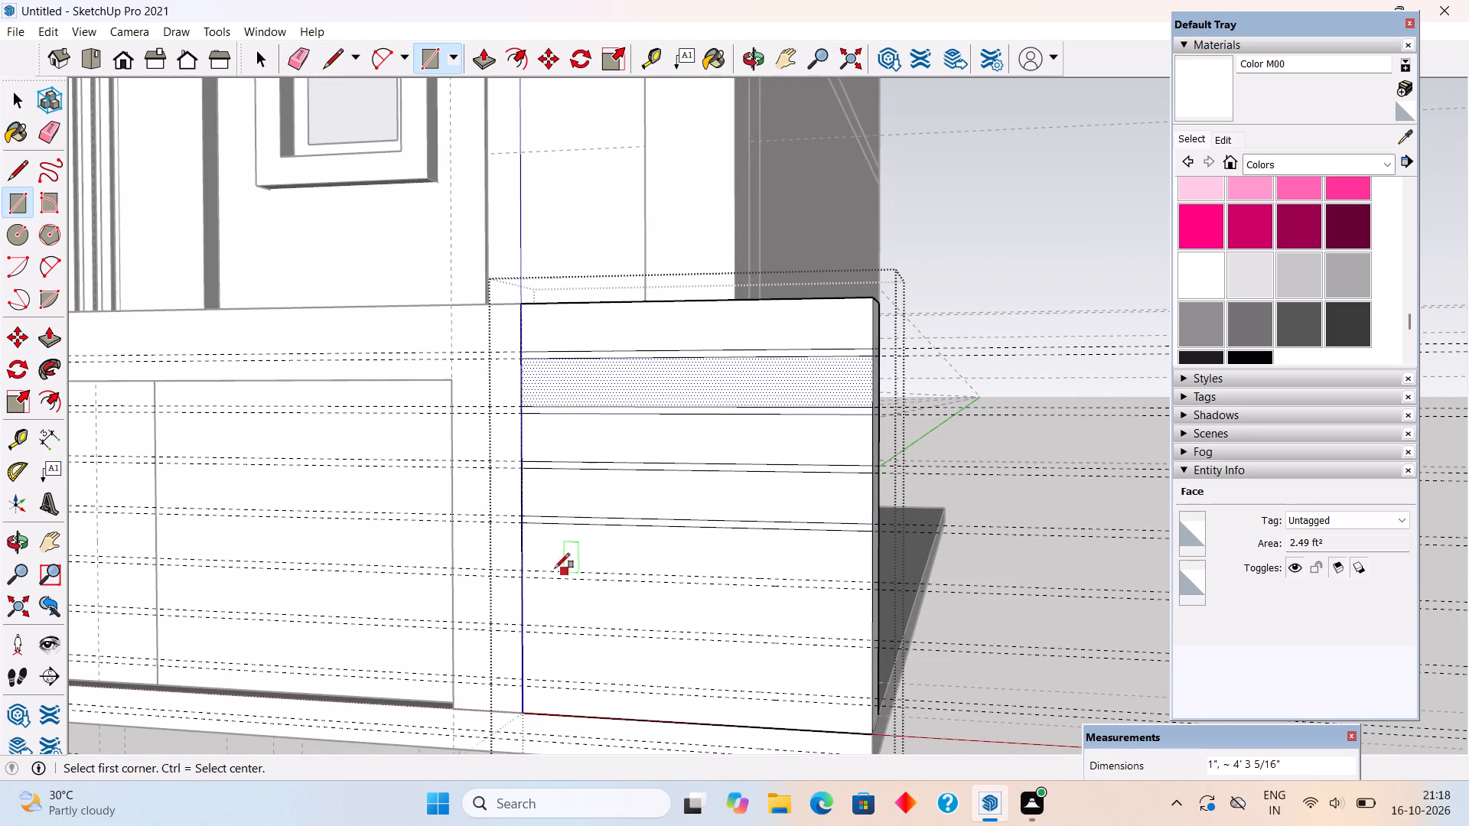
pyautogui.click(526, 568)
pyautogui.click(882, 593)
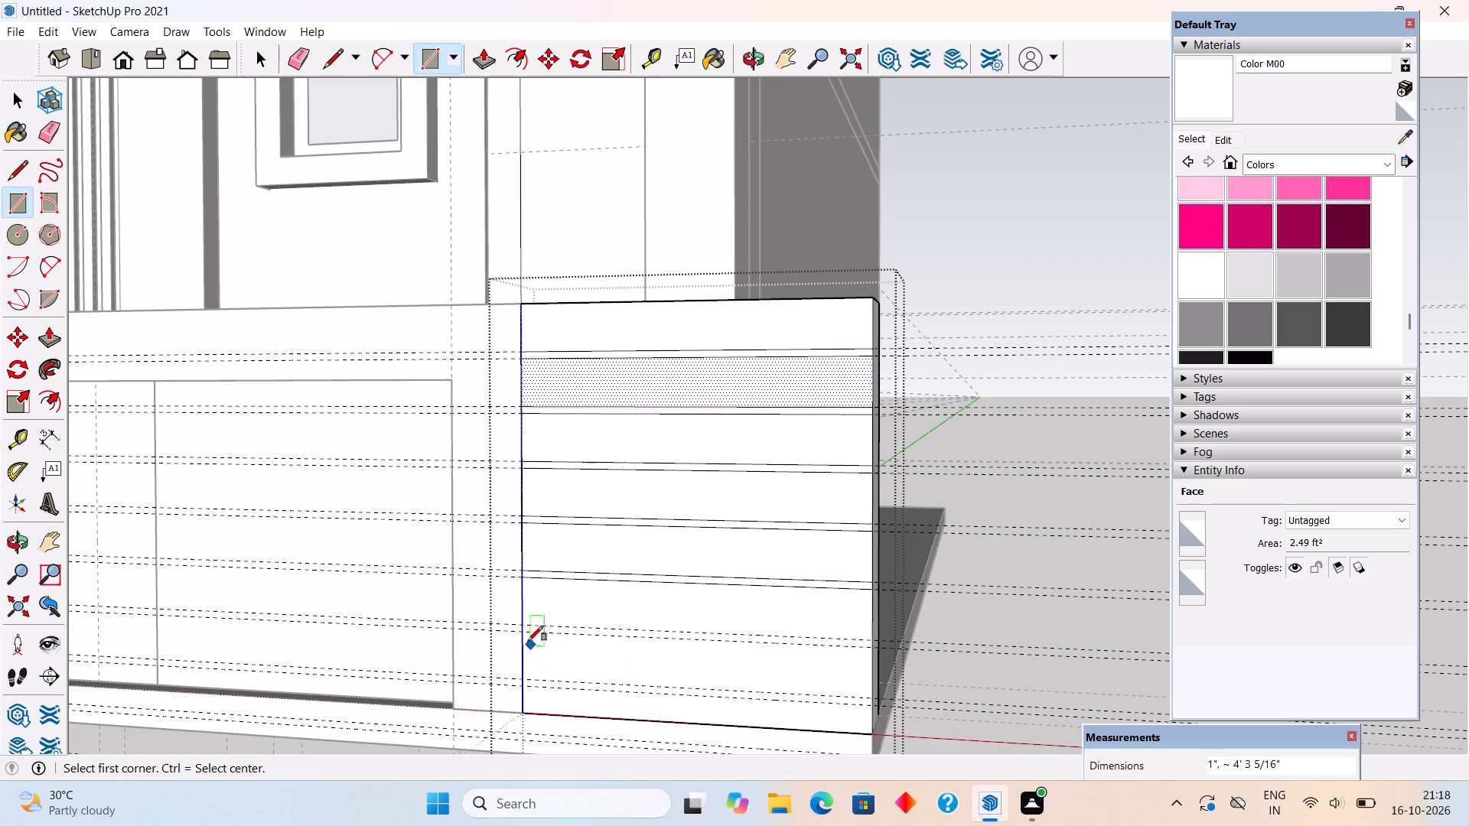
pyautogui.click(523, 622)
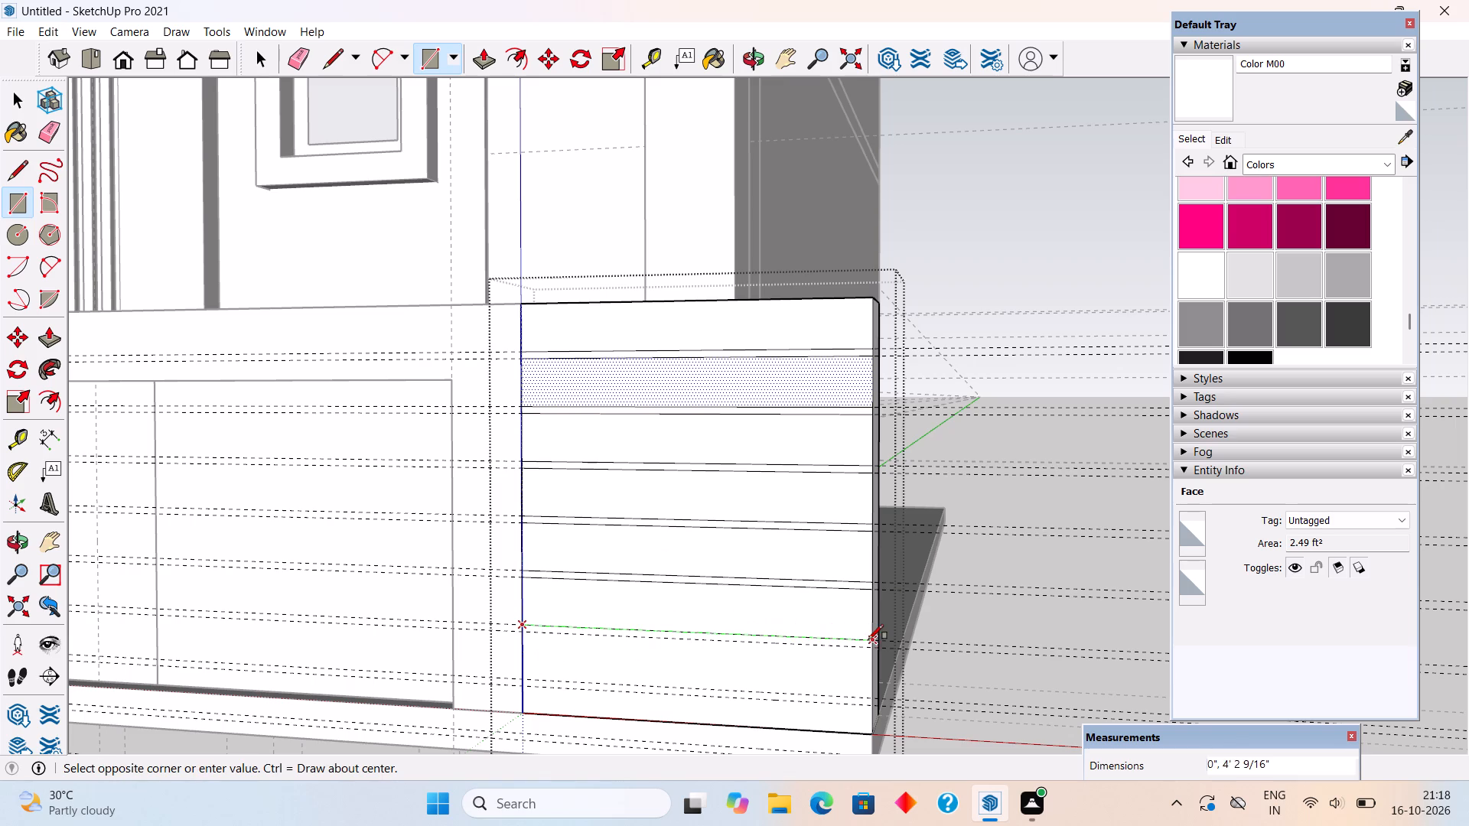
pyautogui.click(874, 646)
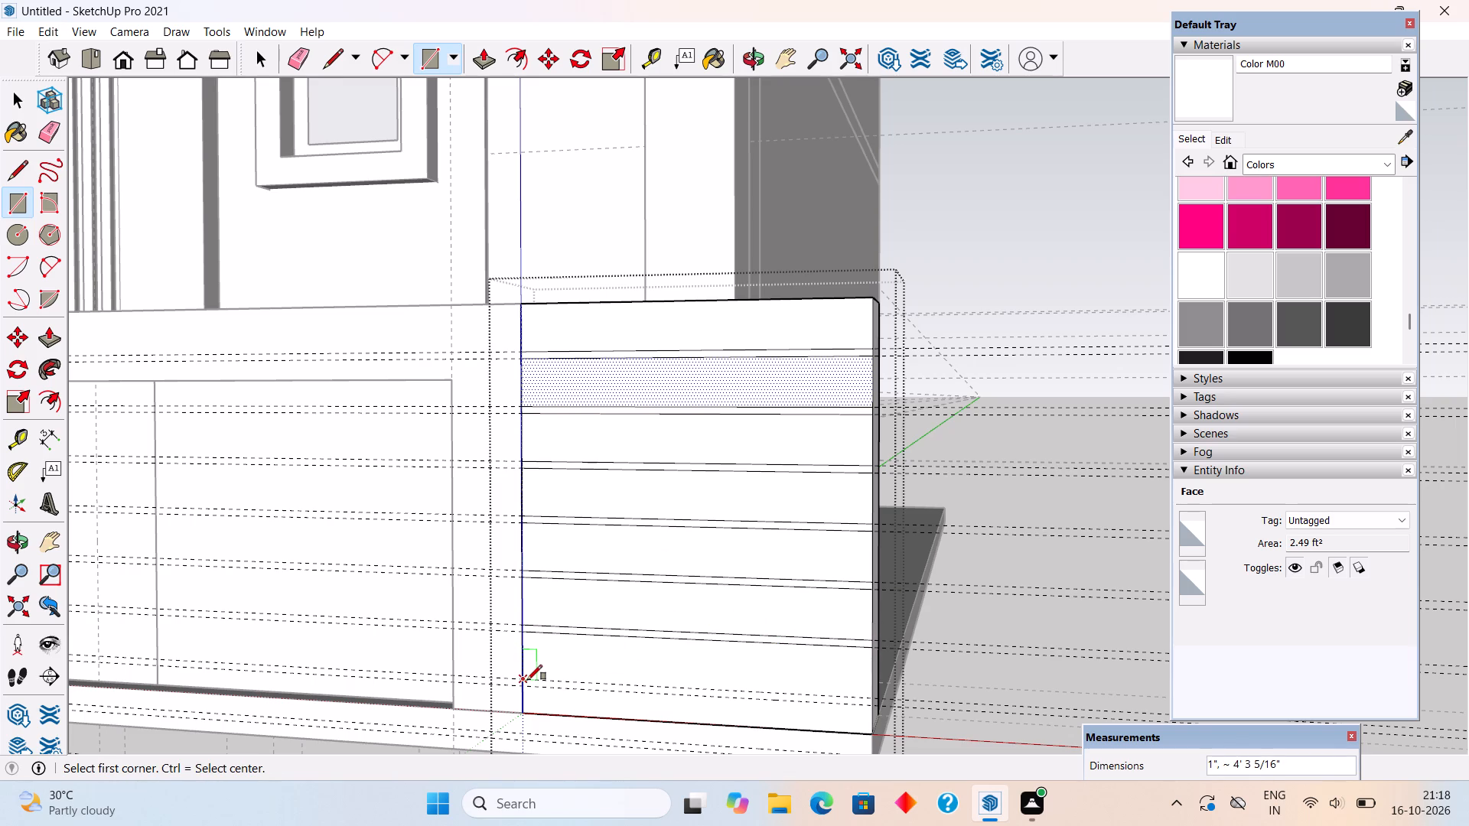
pyautogui.click(527, 680)
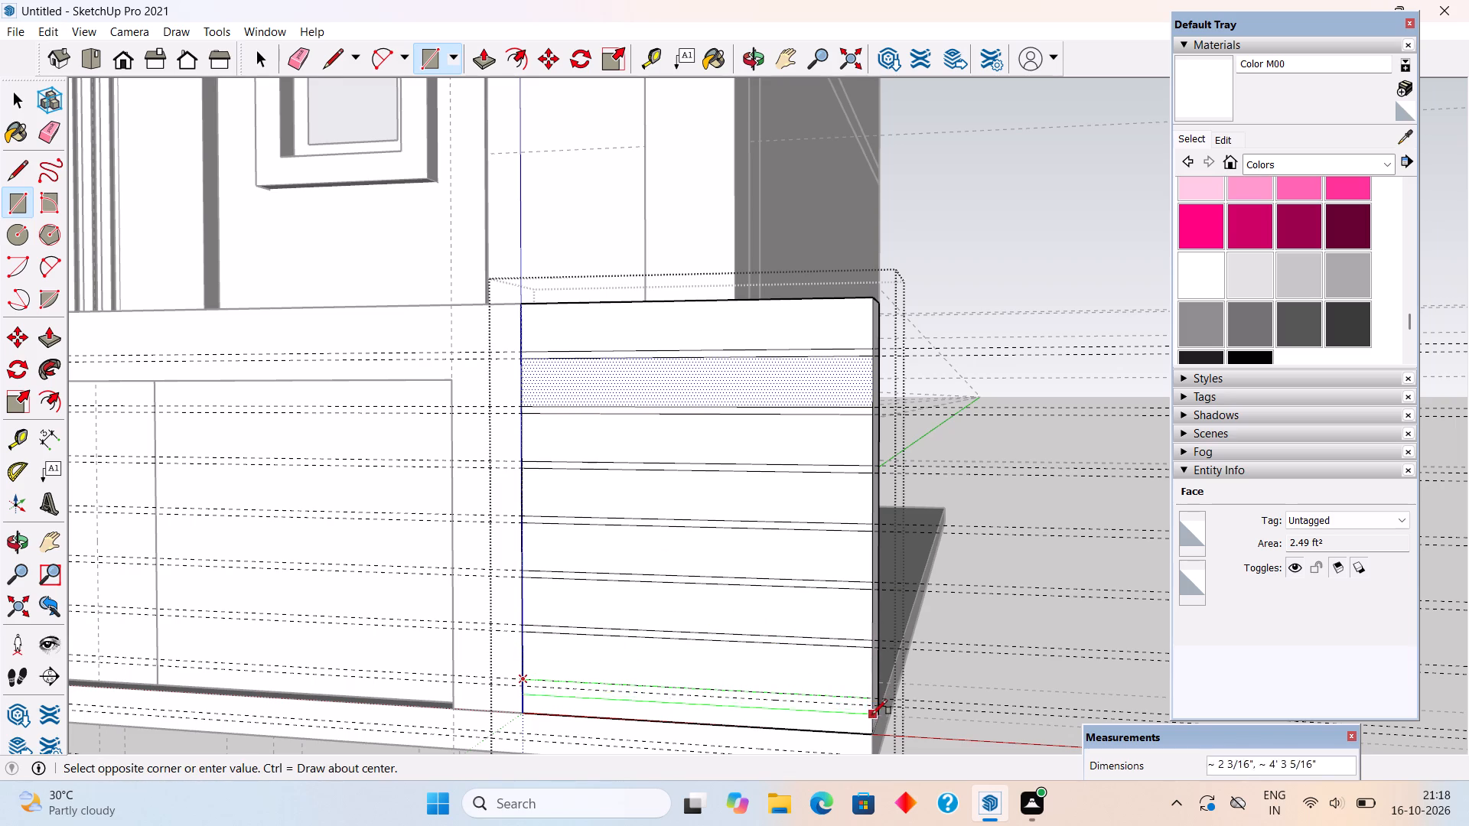
pyautogui.click(870, 706)
pyautogui.press('space')
# Push the top three 1" strips on the end block's front face inward 1/2".
pyautogui.moveTo(820, 307); pyautogui.dragTo(843, 380, button='middle')
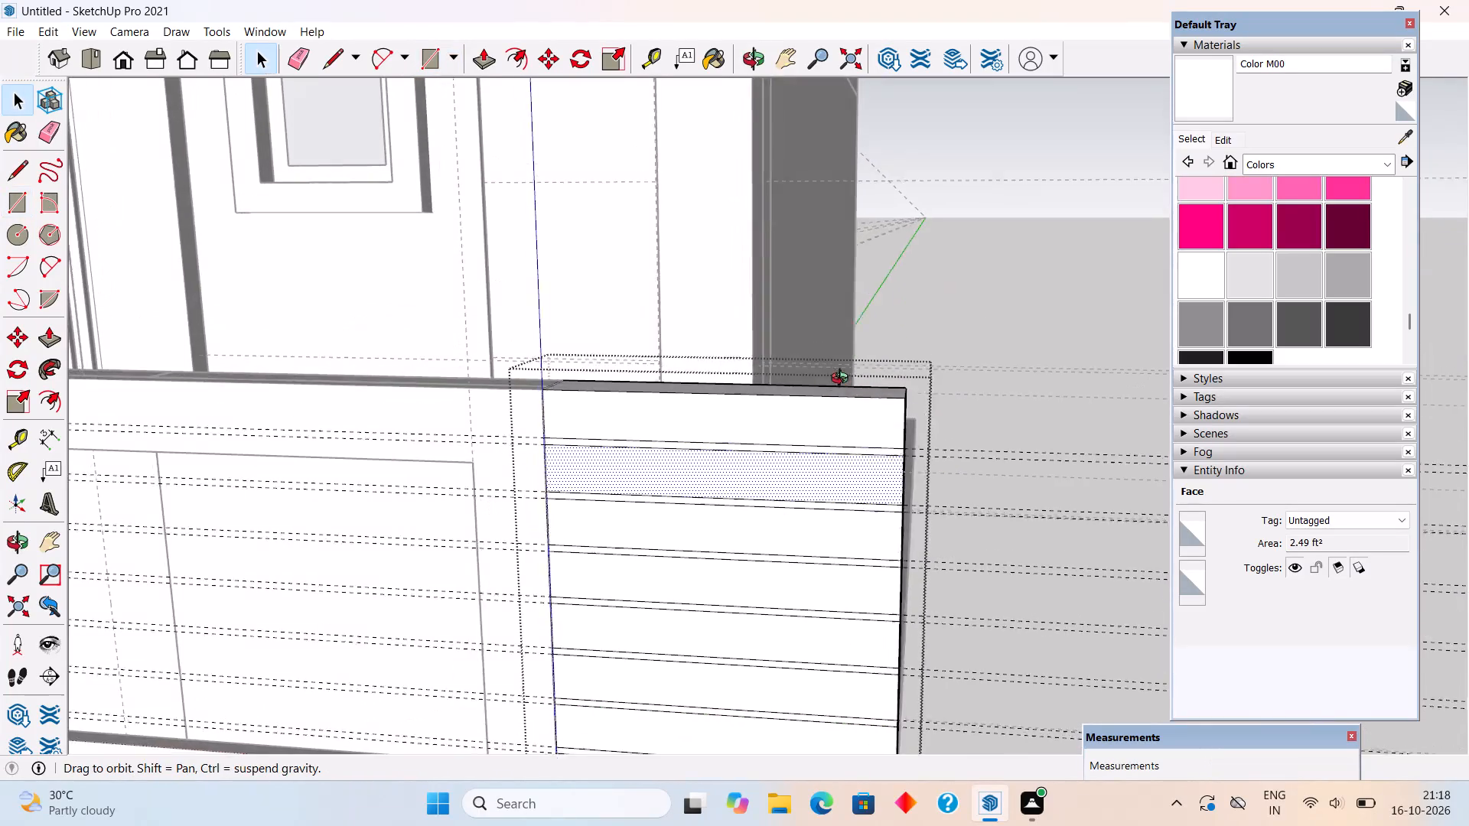
pyautogui.moveTo(843, 380); pyautogui.dragTo(849, 392, button='middle')
pyautogui.scroll(7, 867, 475)
pyautogui.click(914, 468)
pyautogui.moveTo(918, 468); pyautogui.dragTo(860, 468, button='middle')
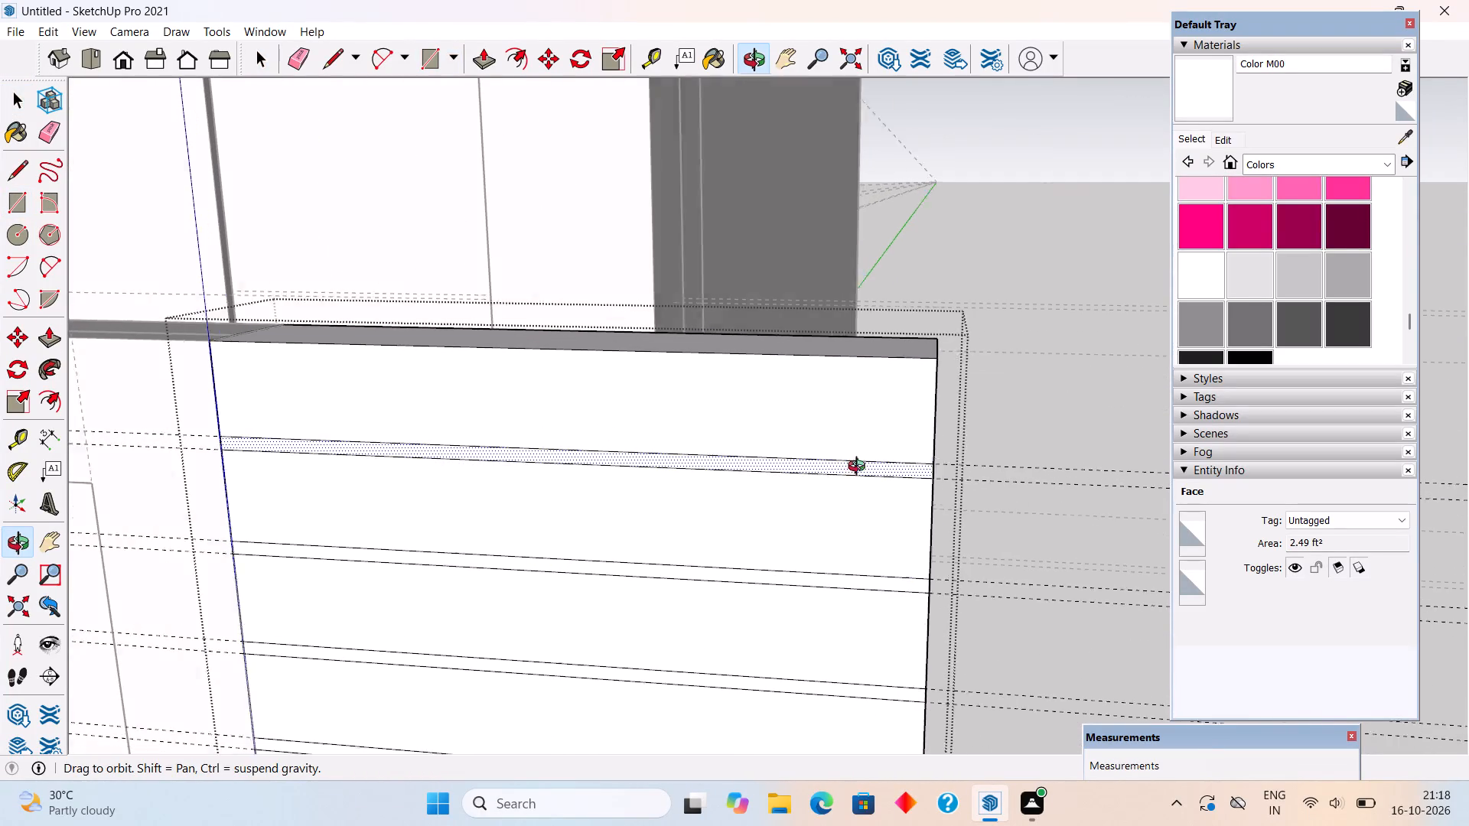
pyautogui.moveTo(860, 468); pyautogui.dragTo(758, 467, button='middle')
pyautogui.press('p')
pyautogui.click(756, 467)
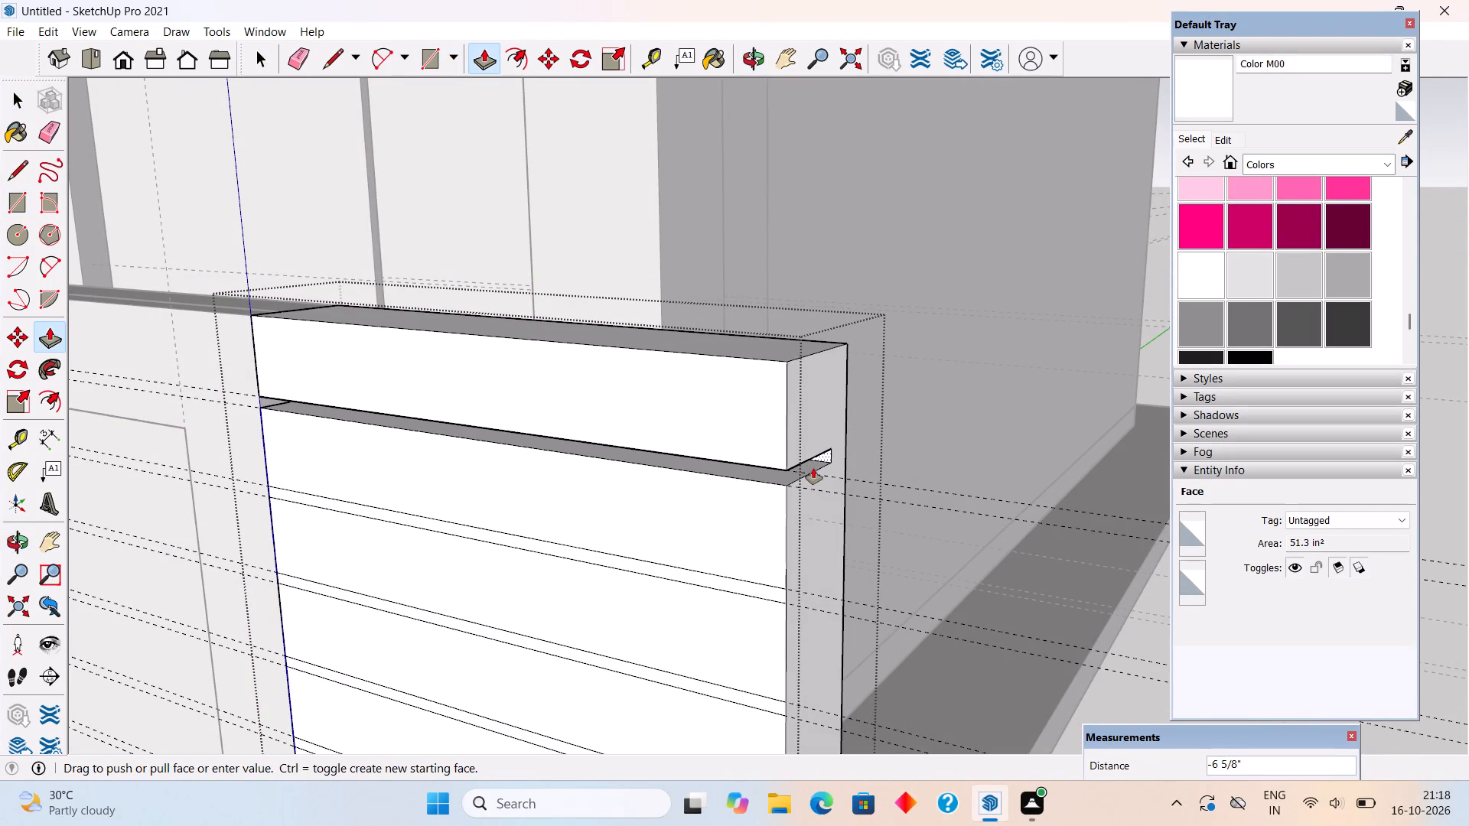
pyautogui.write('.5"')
pyautogui.press('Return')
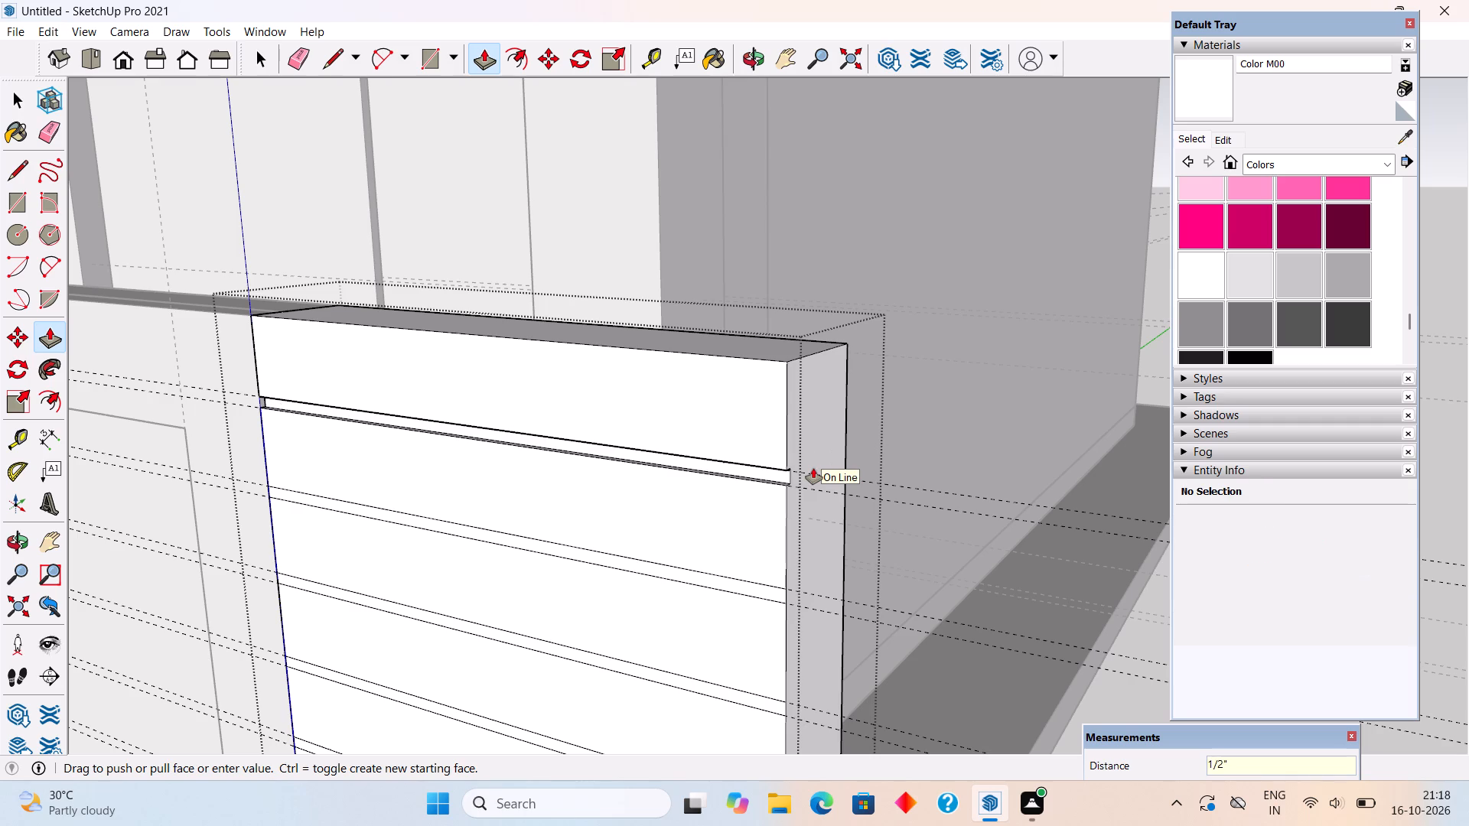
pyautogui.click(761, 586)
pyautogui.click(761, 586)
pyautogui.click(761, 586)
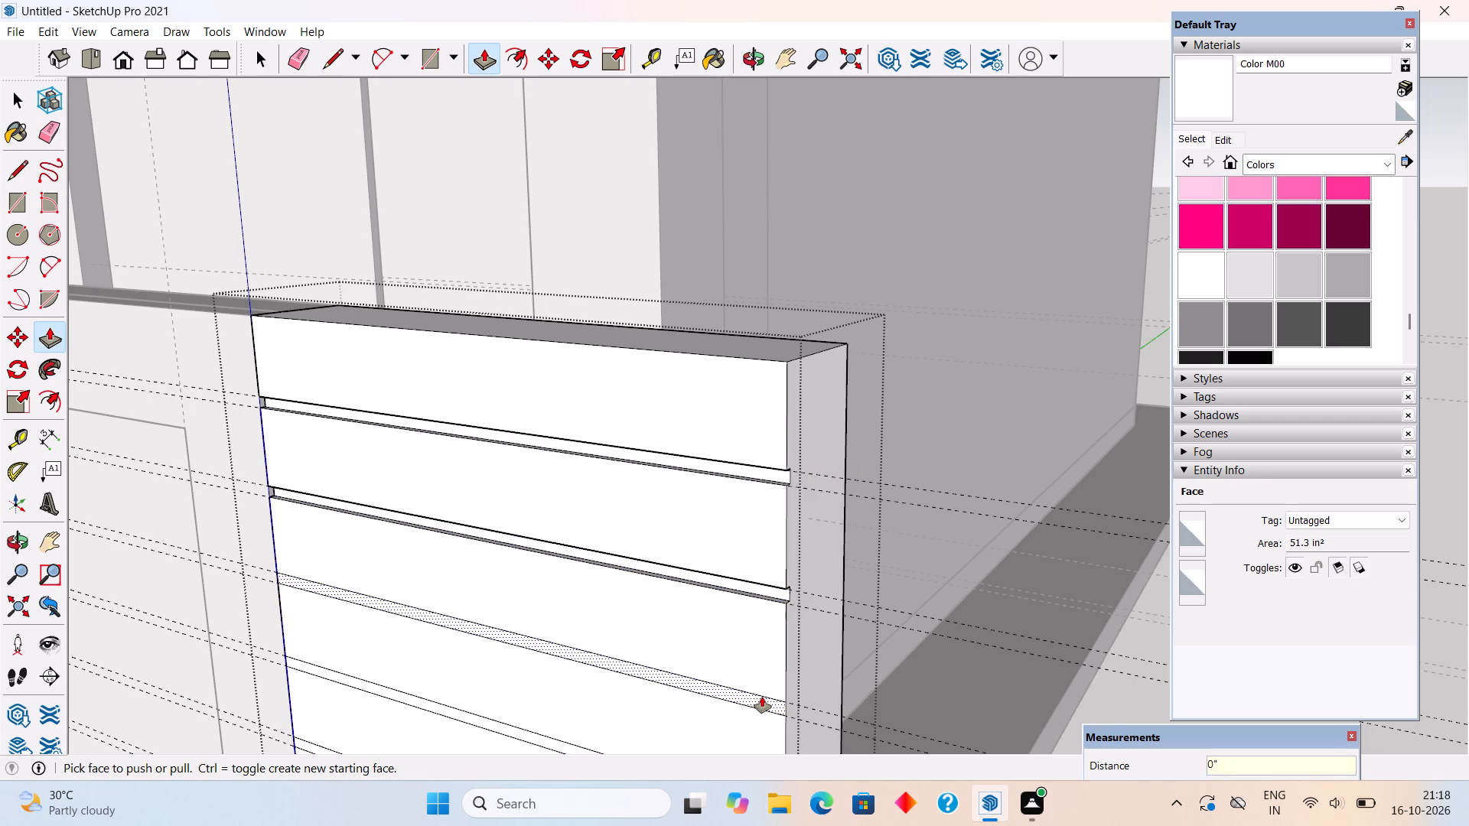
pyautogui.doubleClick(762, 697)
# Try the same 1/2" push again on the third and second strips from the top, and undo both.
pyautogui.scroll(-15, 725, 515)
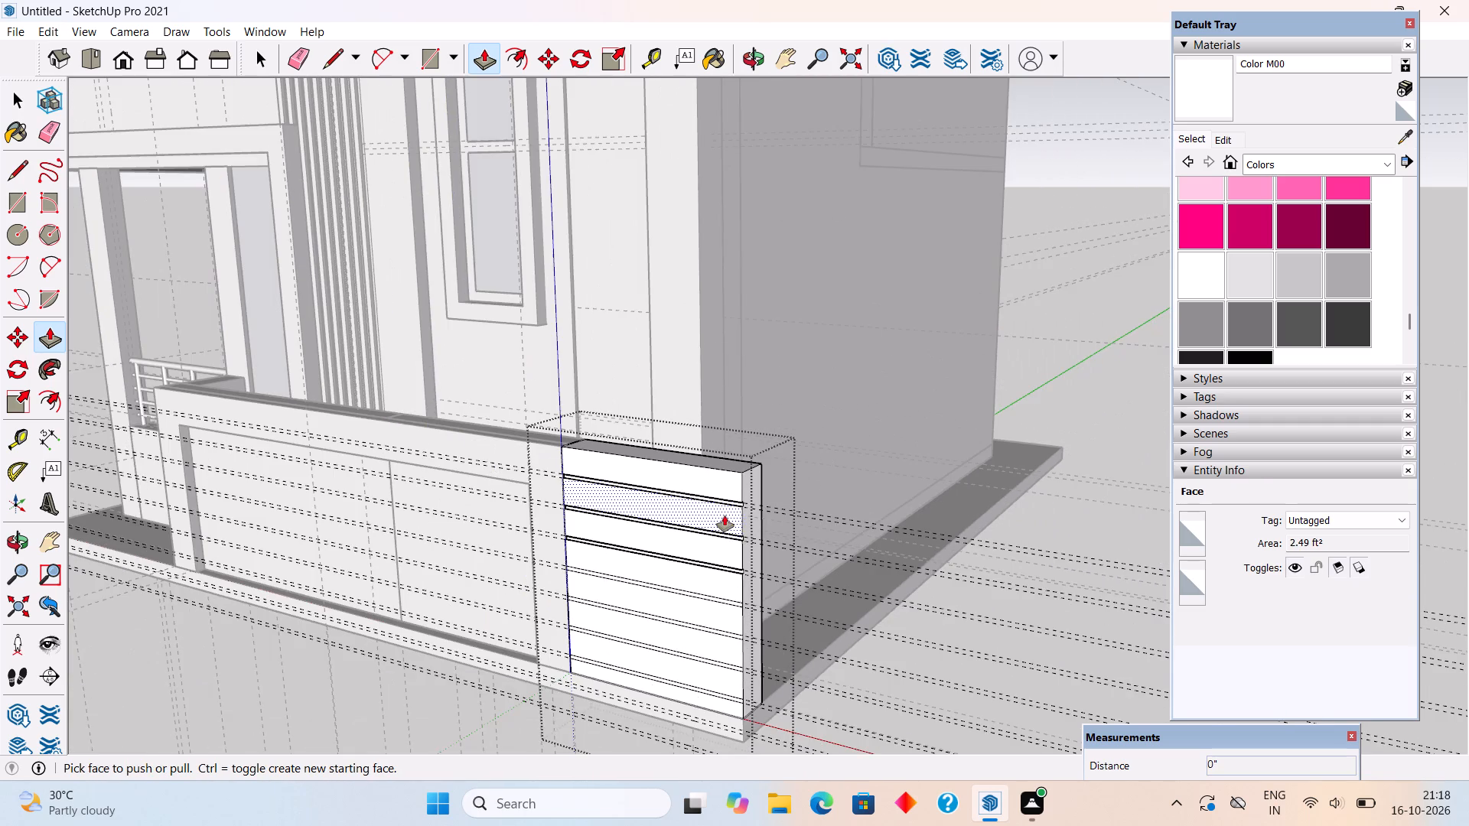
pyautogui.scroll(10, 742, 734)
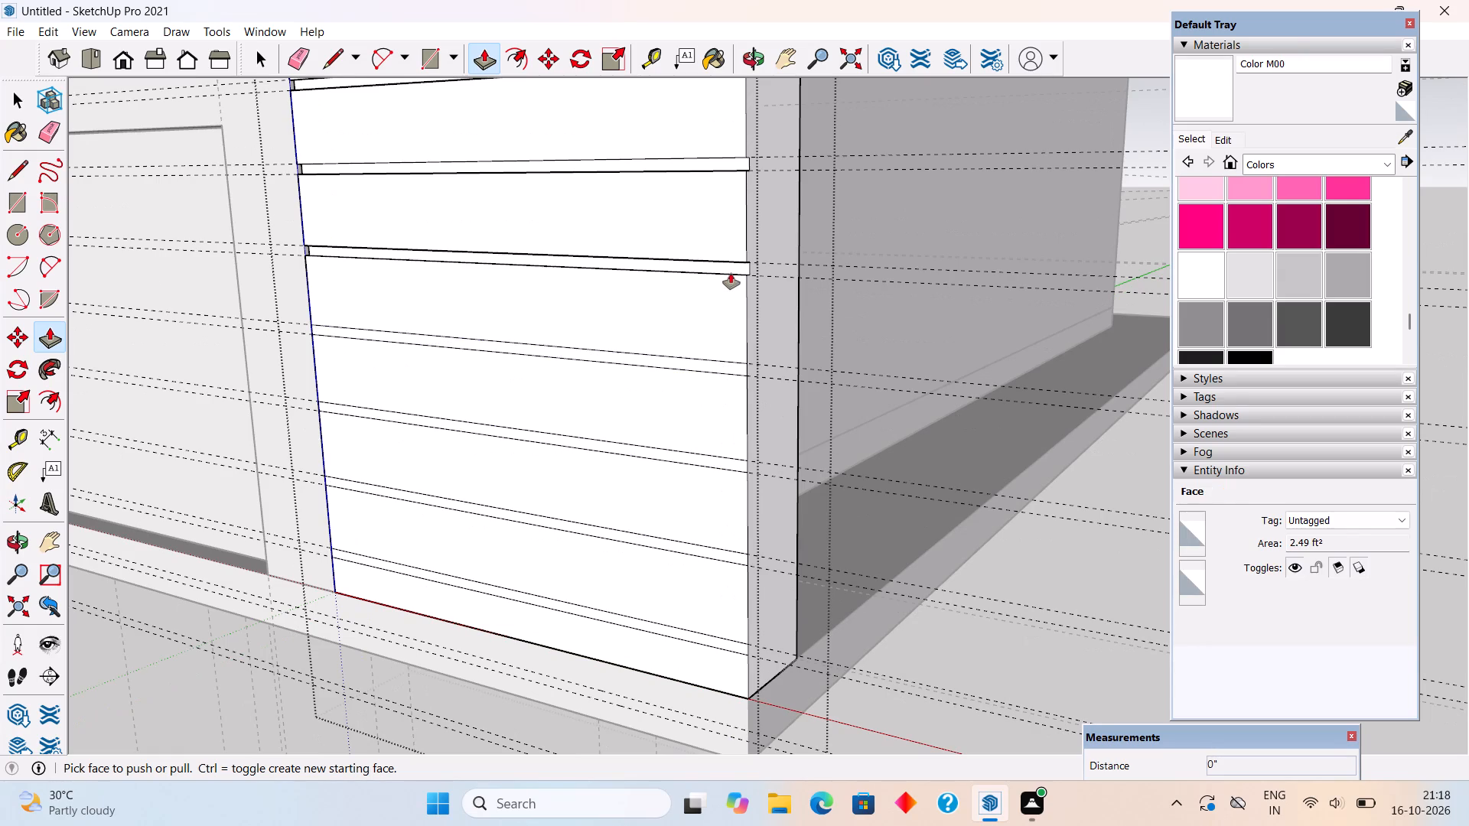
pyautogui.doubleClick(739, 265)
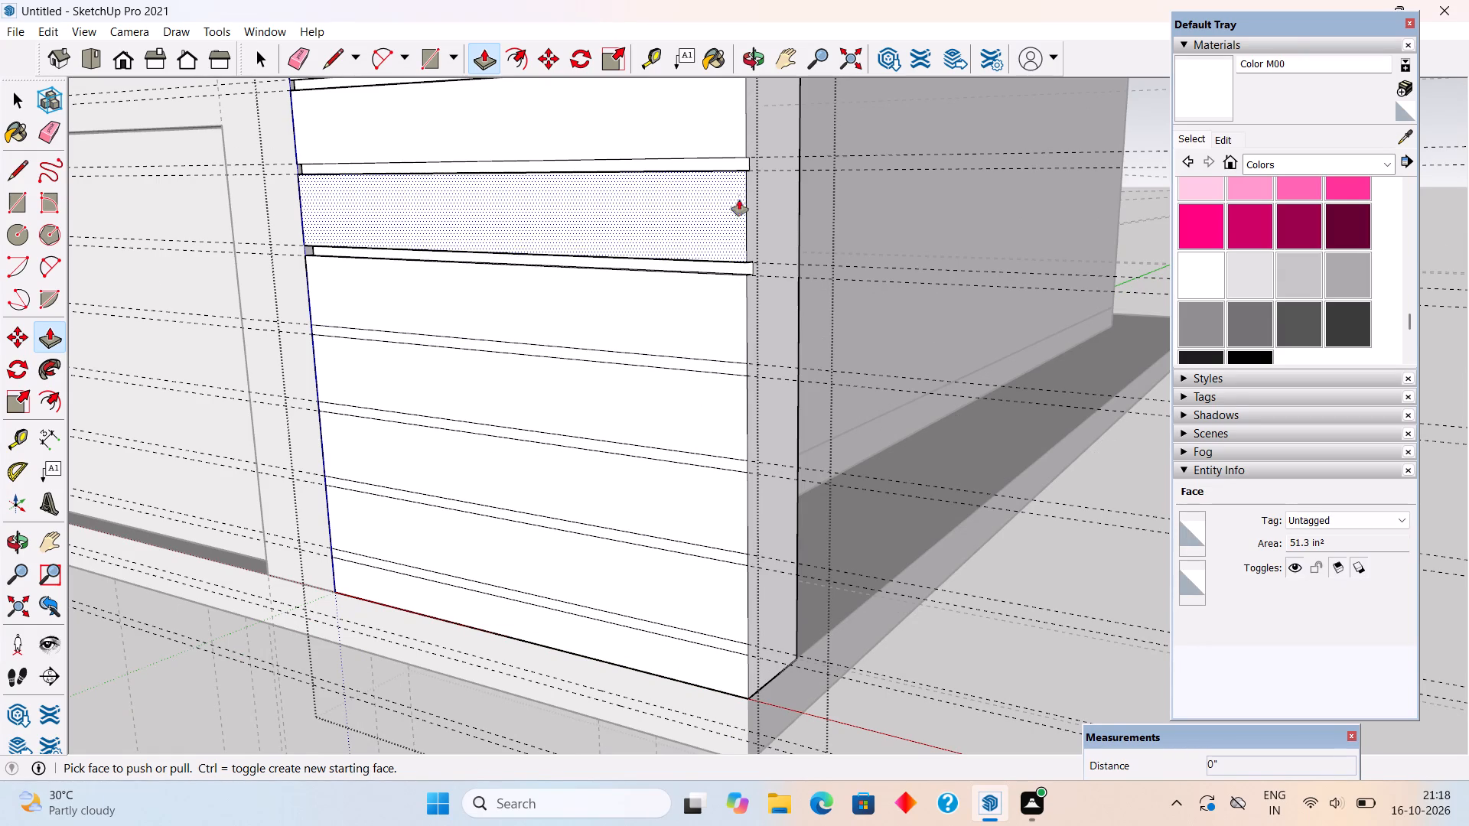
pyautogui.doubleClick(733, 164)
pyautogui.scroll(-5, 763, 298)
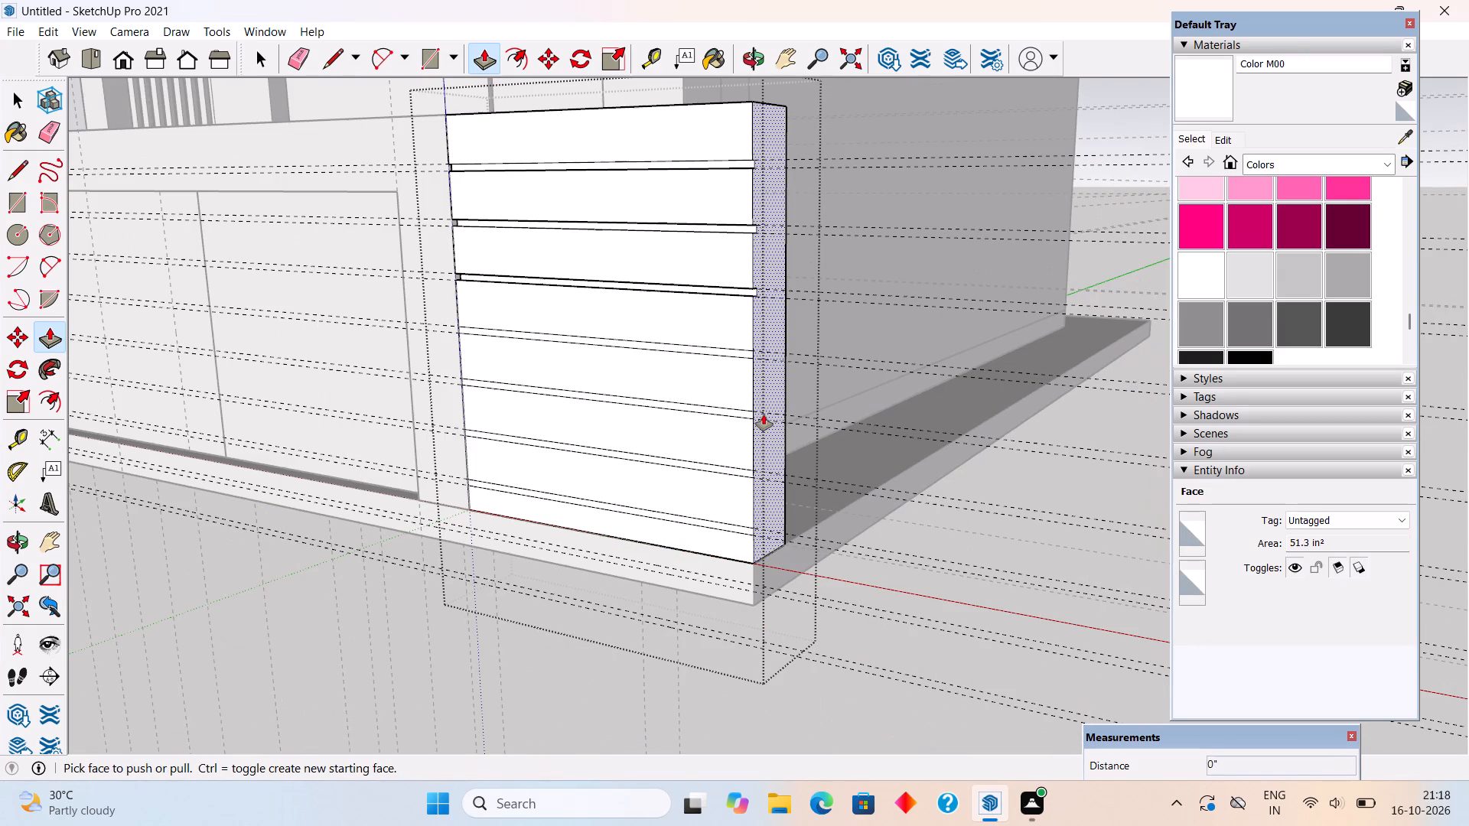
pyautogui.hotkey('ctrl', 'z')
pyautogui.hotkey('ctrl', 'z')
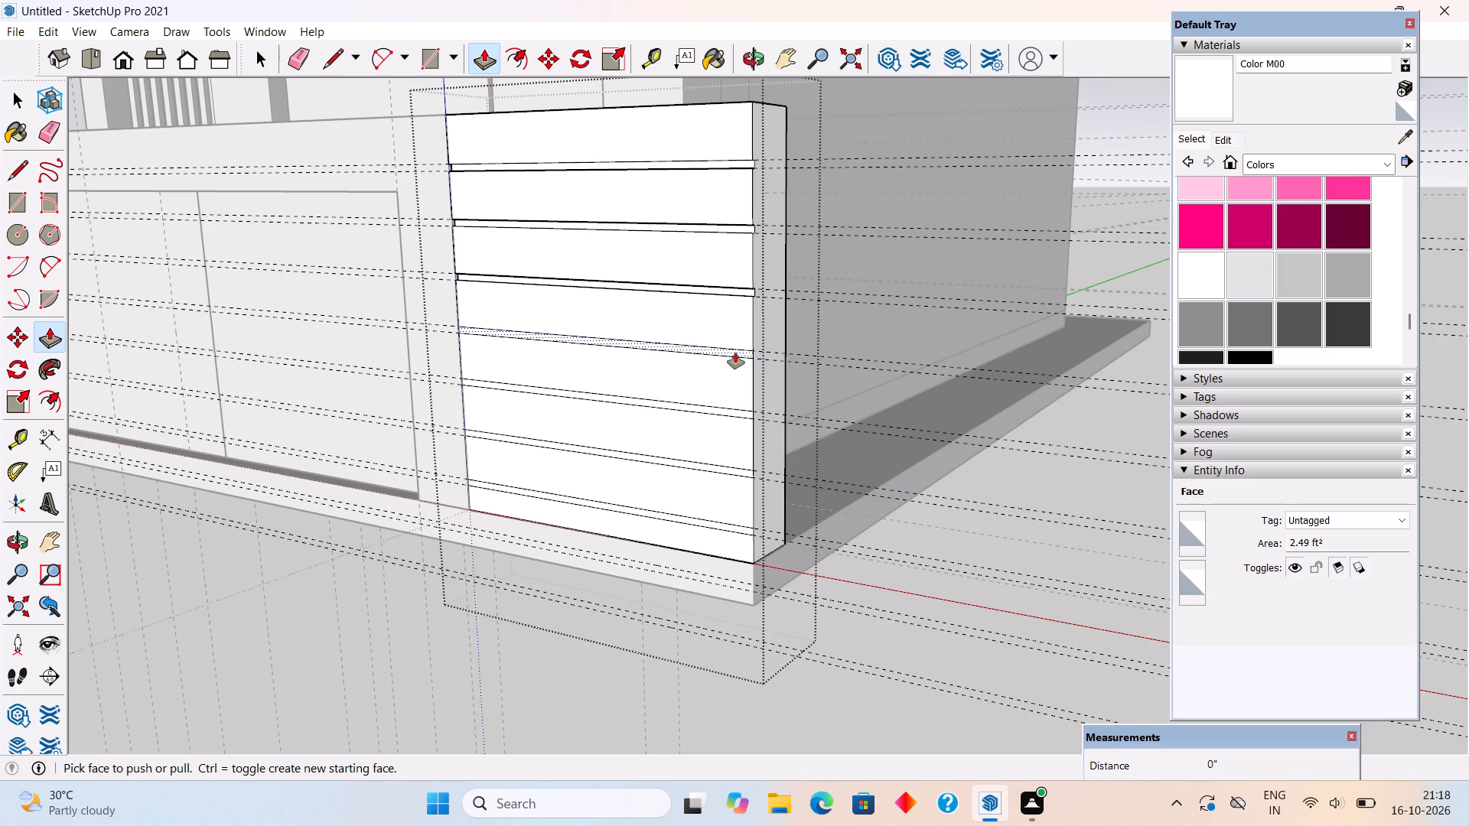
# Push the remaining four 1" strips on the end block's front face inward 1/2" and leave the group.
pyautogui.doubleClick(735, 353)
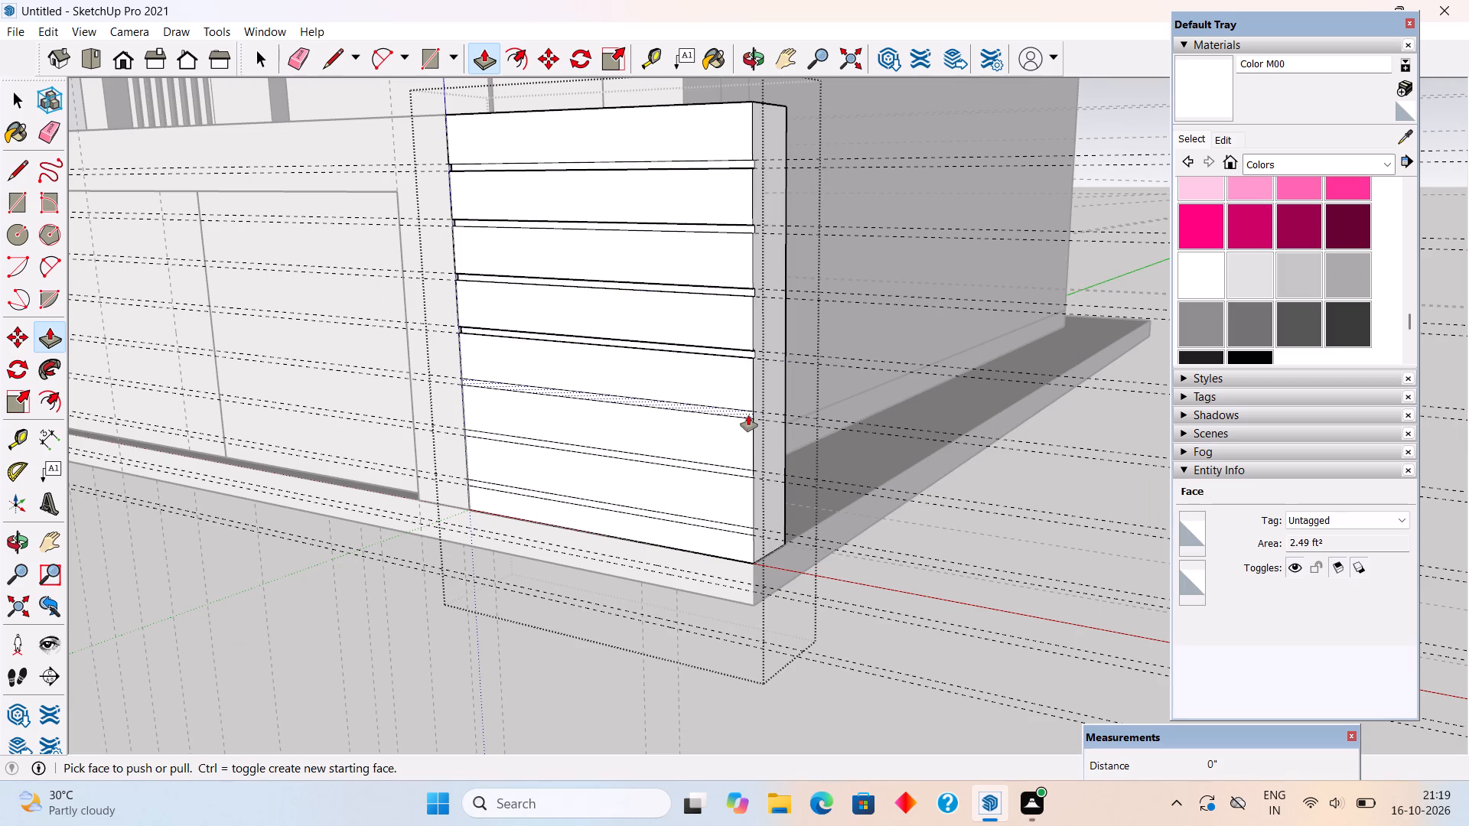
pyautogui.click(748, 415)
pyautogui.click(748, 415)
pyautogui.doubleClick(742, 470)
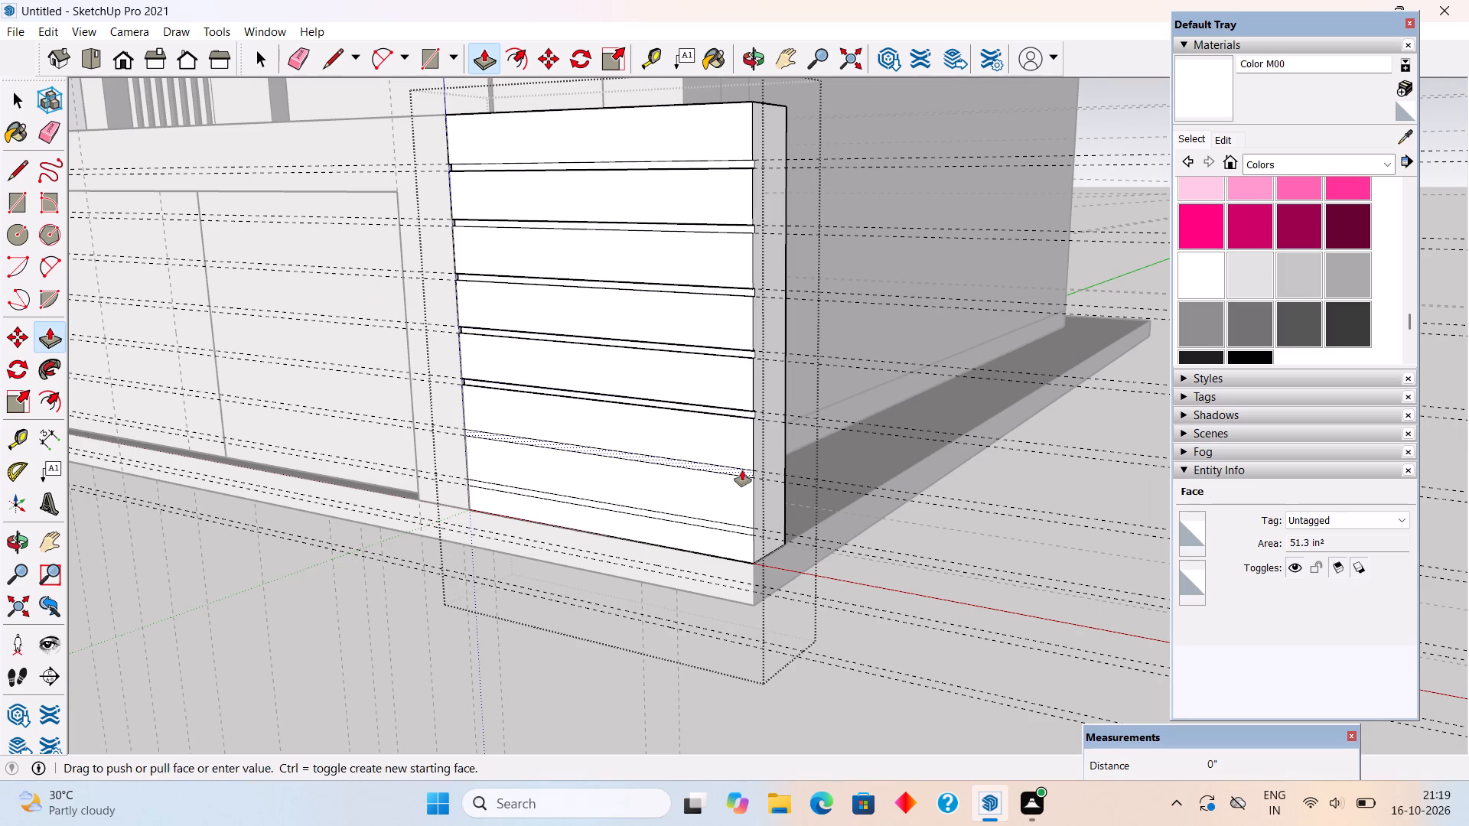
pyautogui.doubleClick(736, 530)
pyautogui.press('space')
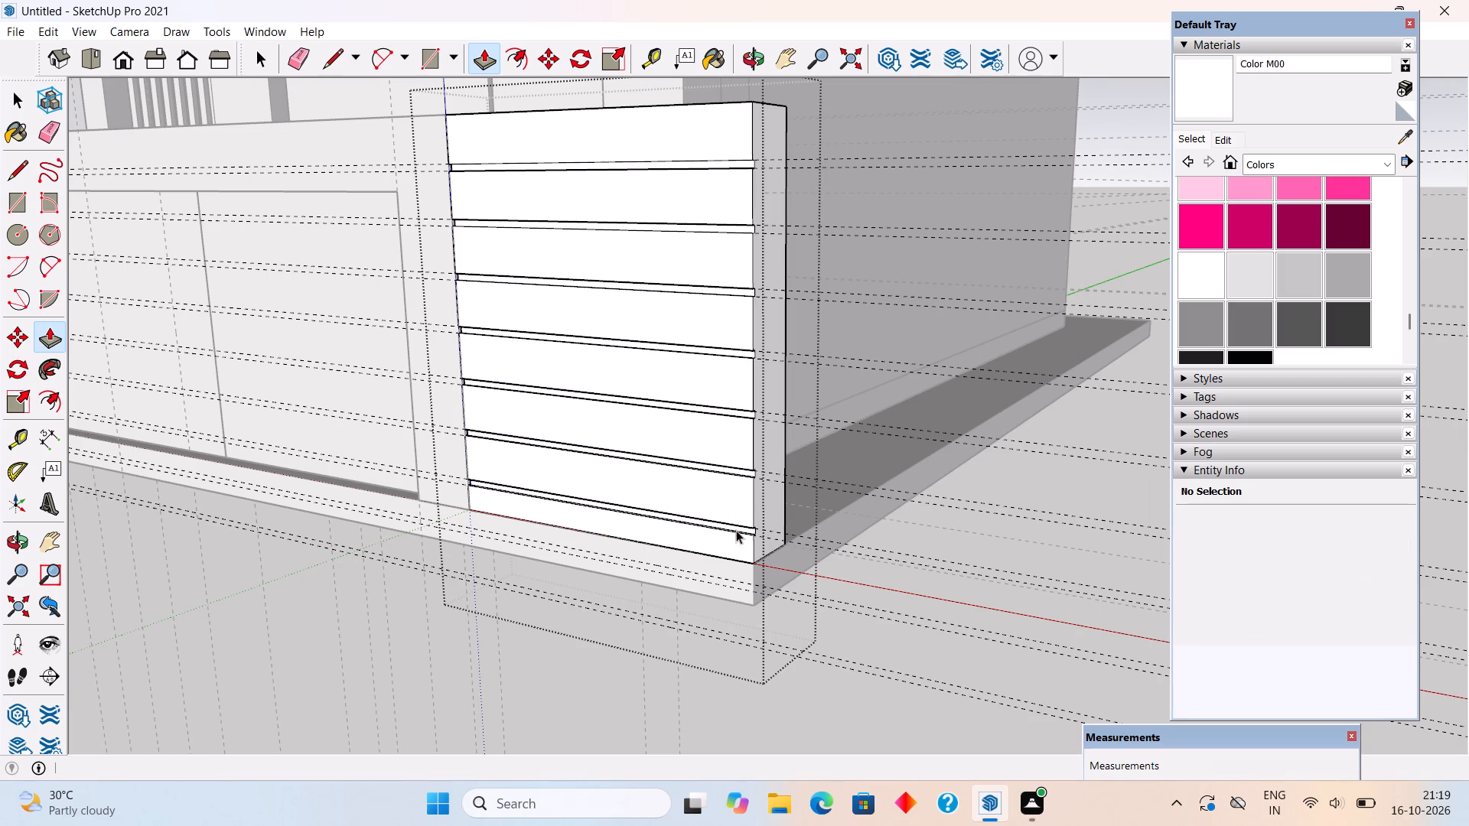
pyautogui.click(743, 698)
# Delete all guides from the model.
pyautogui.scroll(-11, 740, 692)
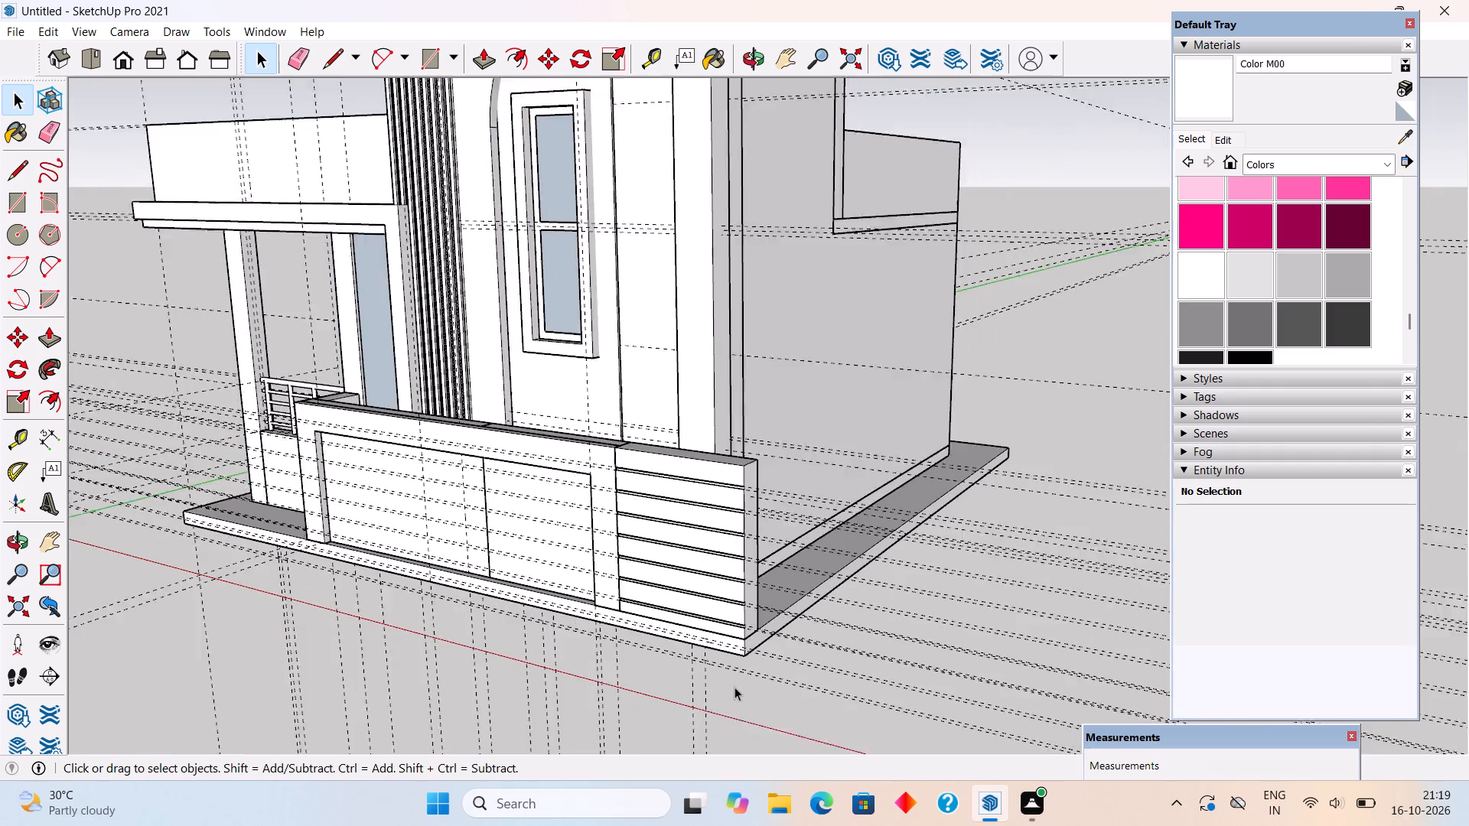
pyautogui.scroll(-6, 734, 687)
pyautogui.moveTo(498, 624); pyautogui.dragTo(686, 588, button='middle')
pyautogui.scroll(3, 686, 588)
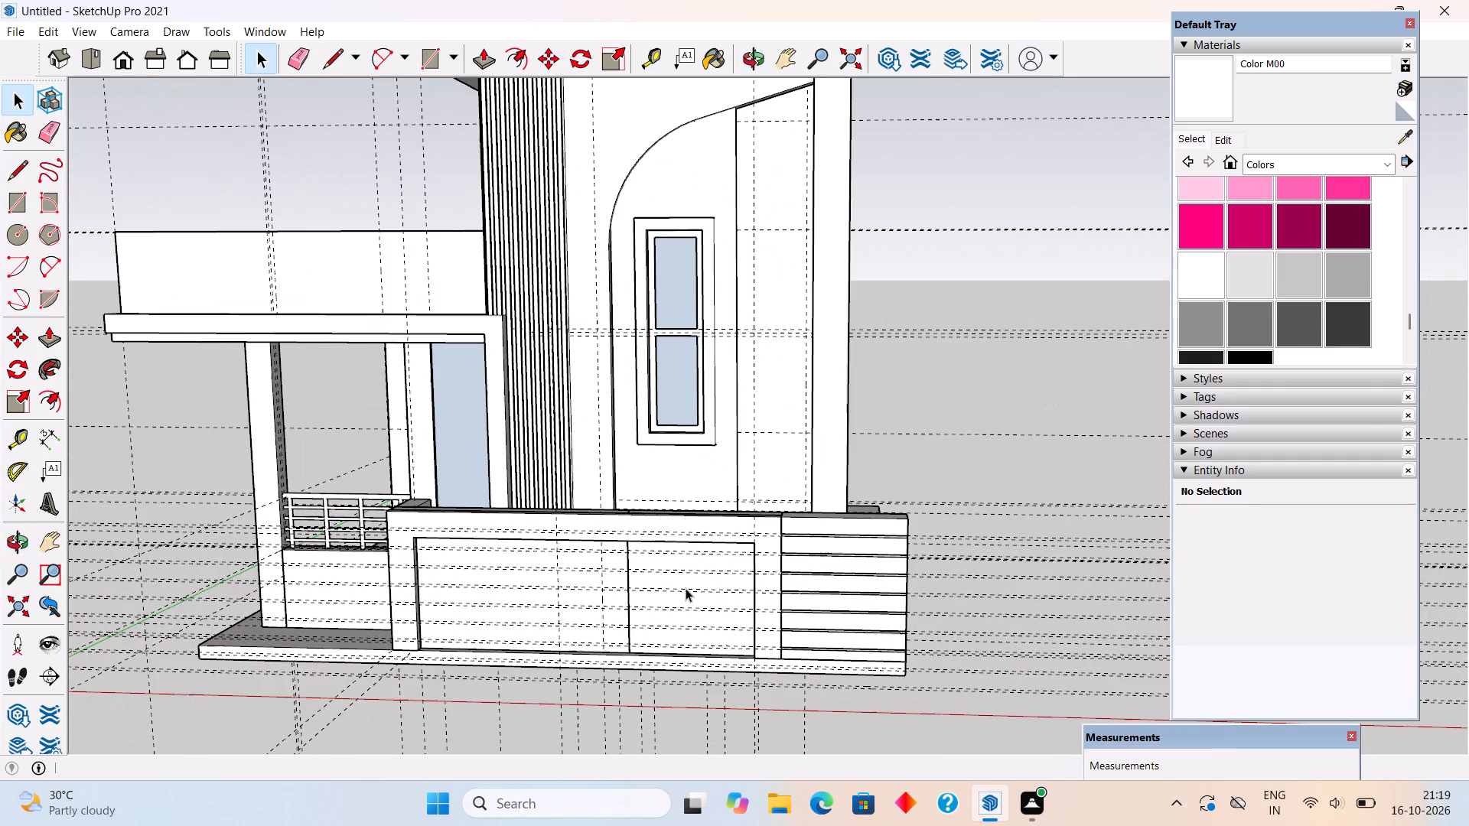
pyautogui.scroll(-4, 734, 581)
pyautogui.moveTo(839, 616); pyautogui.dragTo(842, 613, button='middle')
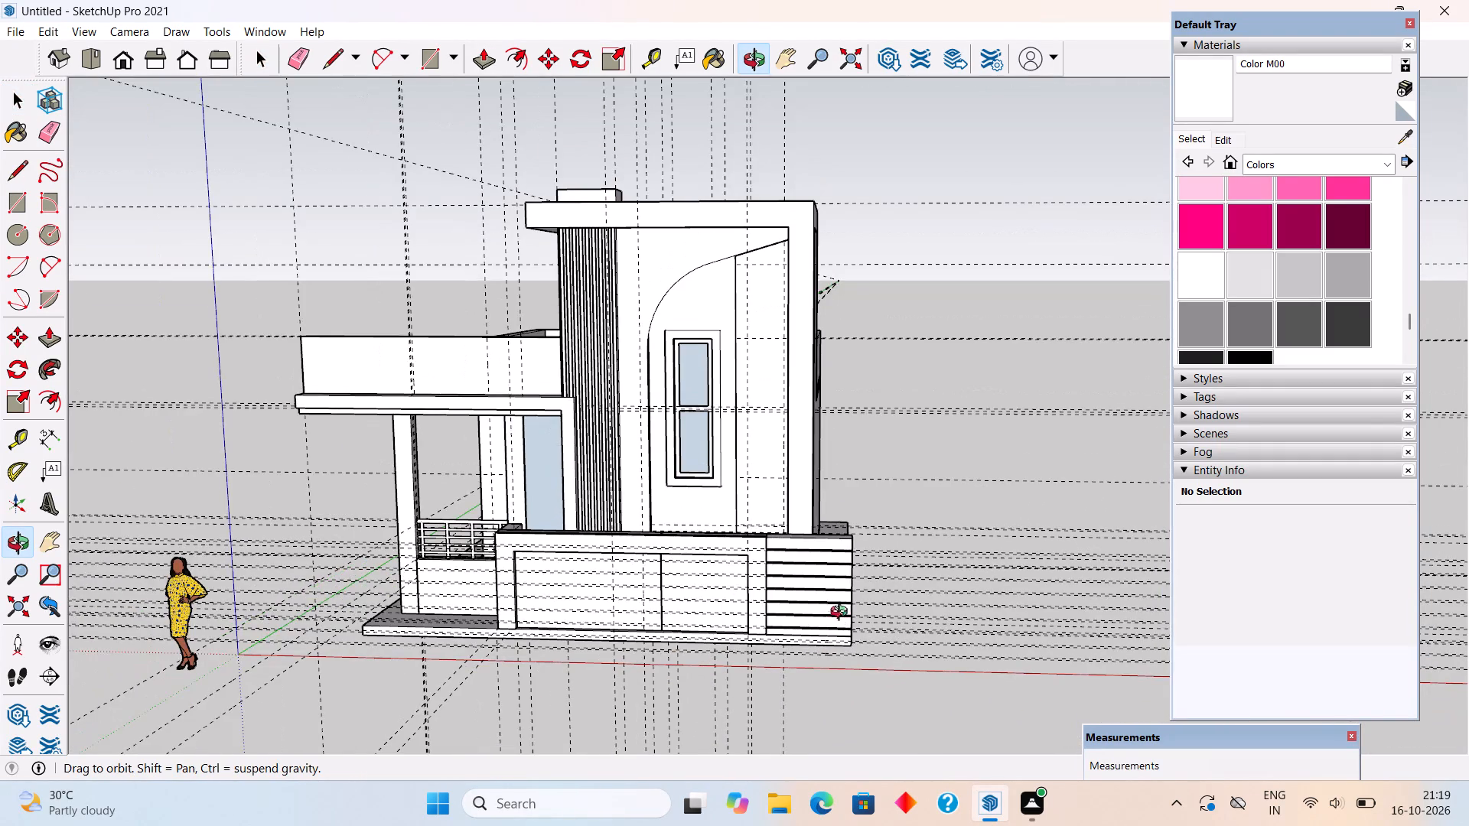
pyautogui.moveTo(842, 613); pyautogui.dragTo(920, 605, button='middle')
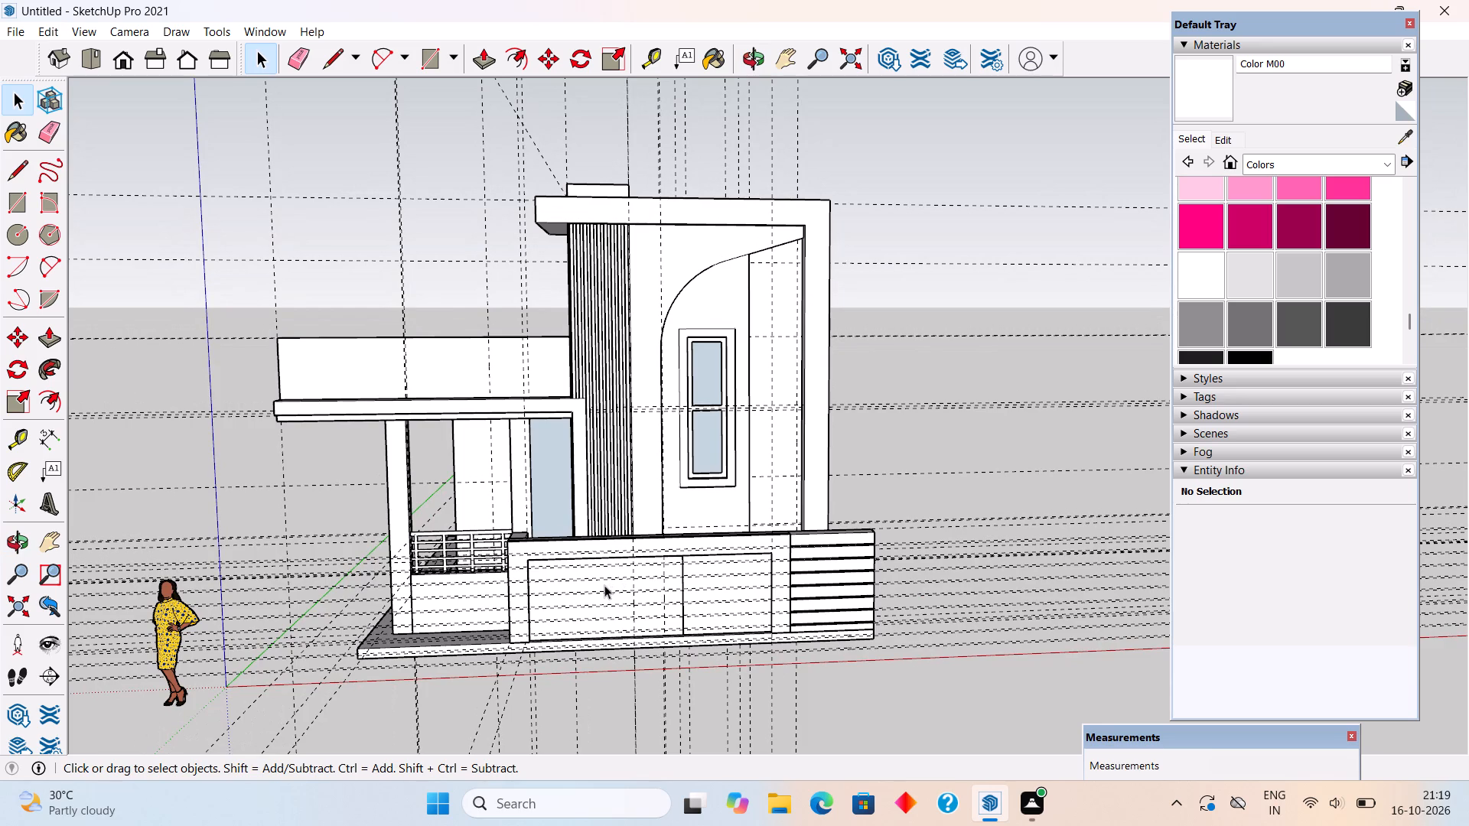
pyautogui.scroll(-4, 604, 585)
pyautogui.moveTo(564, 600); pyautogui.dragTo(606, 590, button='middle')
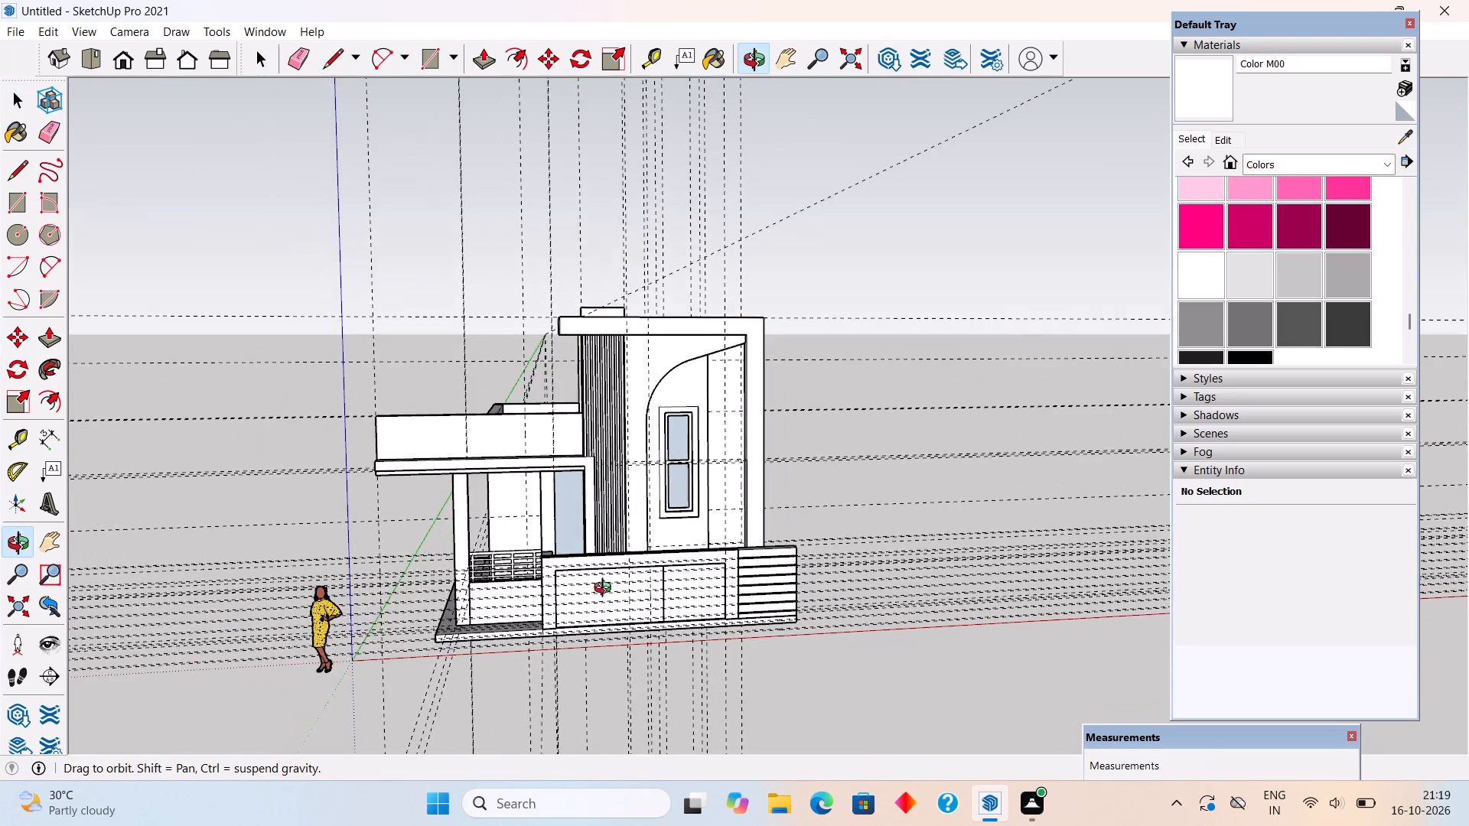
pyautogui.moveTo(606, 590); pyautogui.dragTo(725, 639, button='middle')
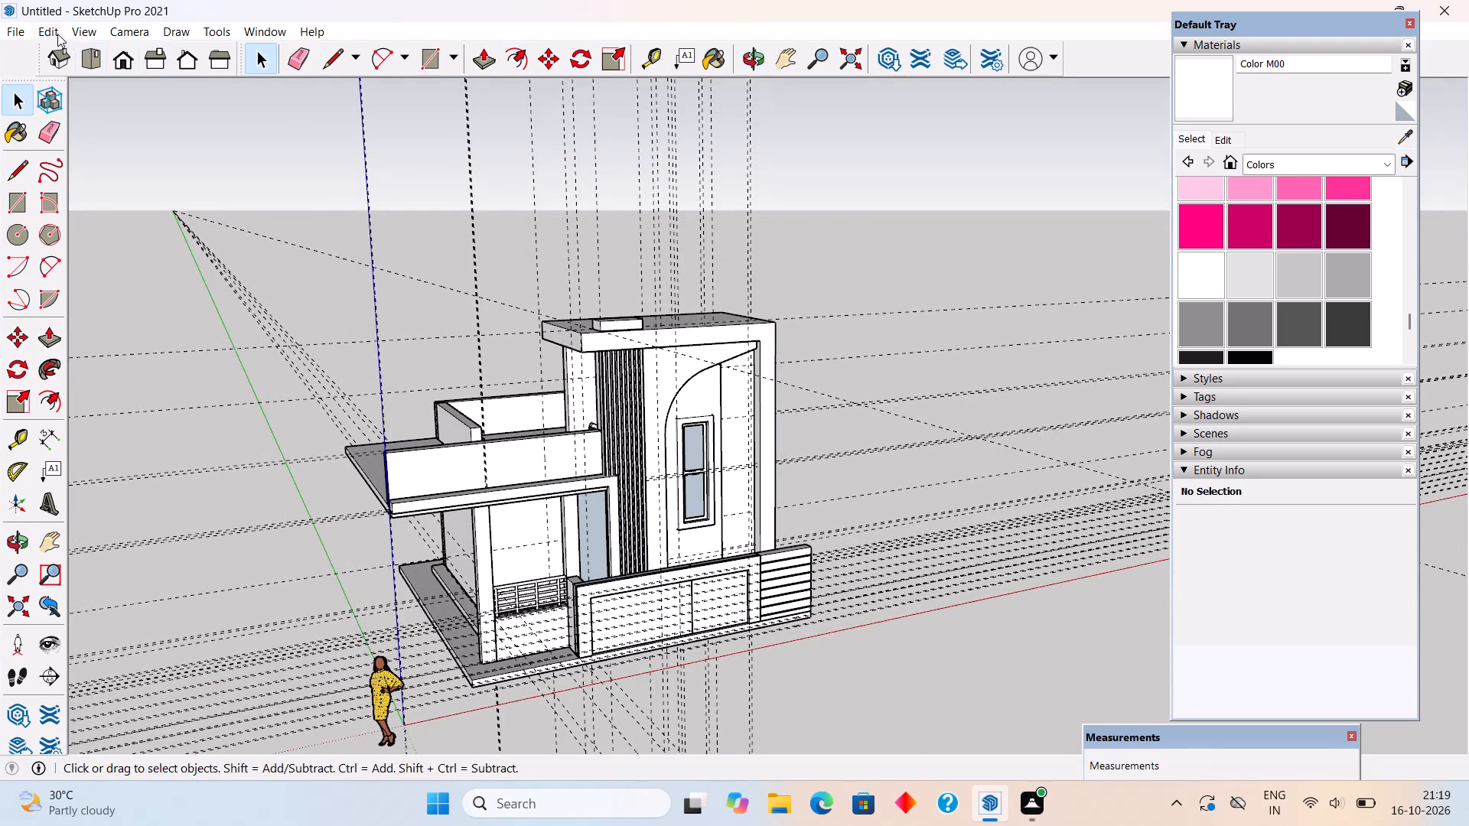
pyautogui.click(42, 33)
pyautogui.click(99, 202)
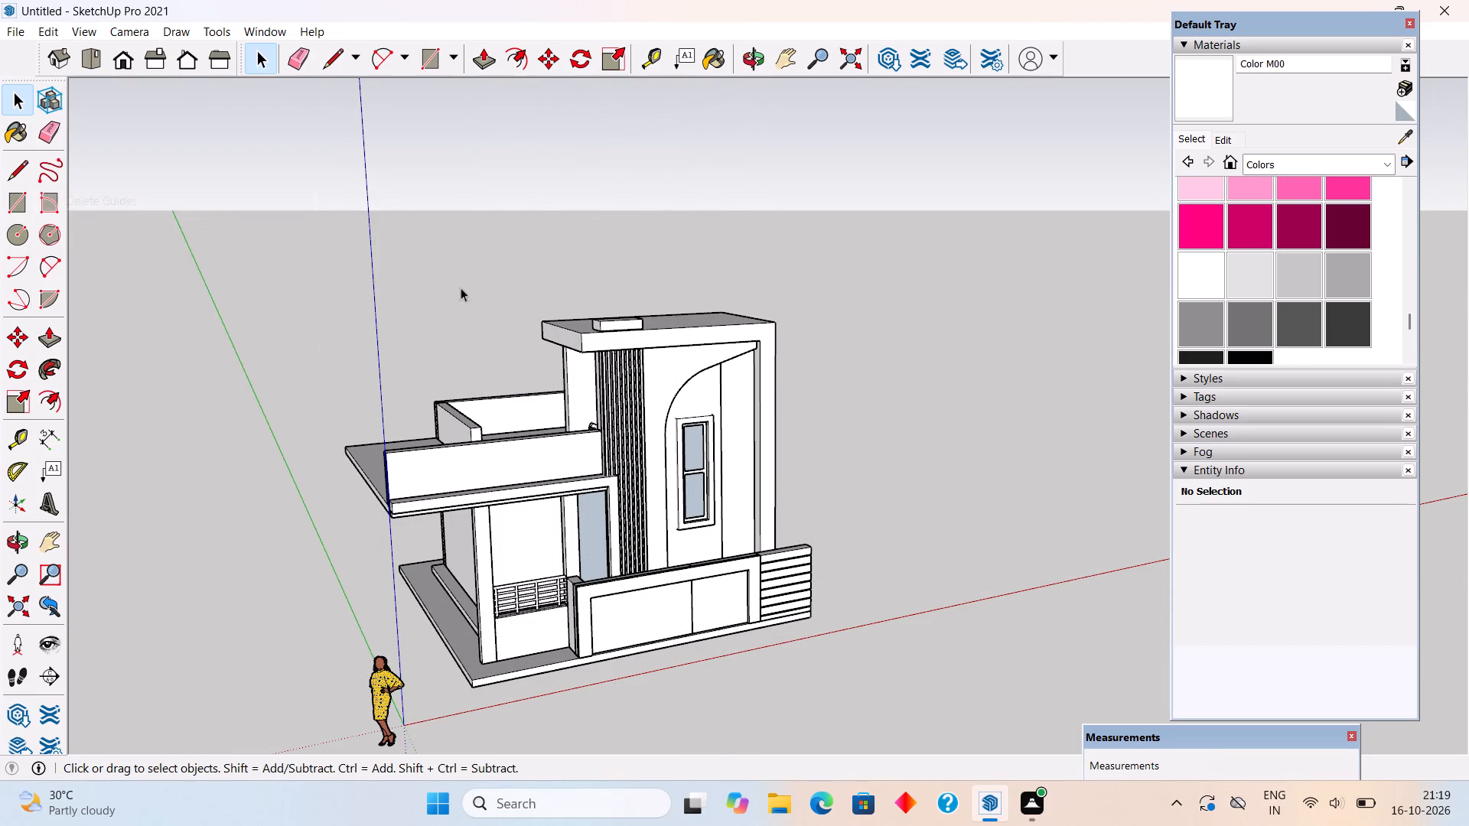
# Isolate the narrower inset panel group of the front boundary wall by inverting the selection and hiding everything else.
pyautogui.moveTo(635, 432); pyautogui.dragTo(464, 445, button='middle')
pyautogui.scroll(8, 656, 636)
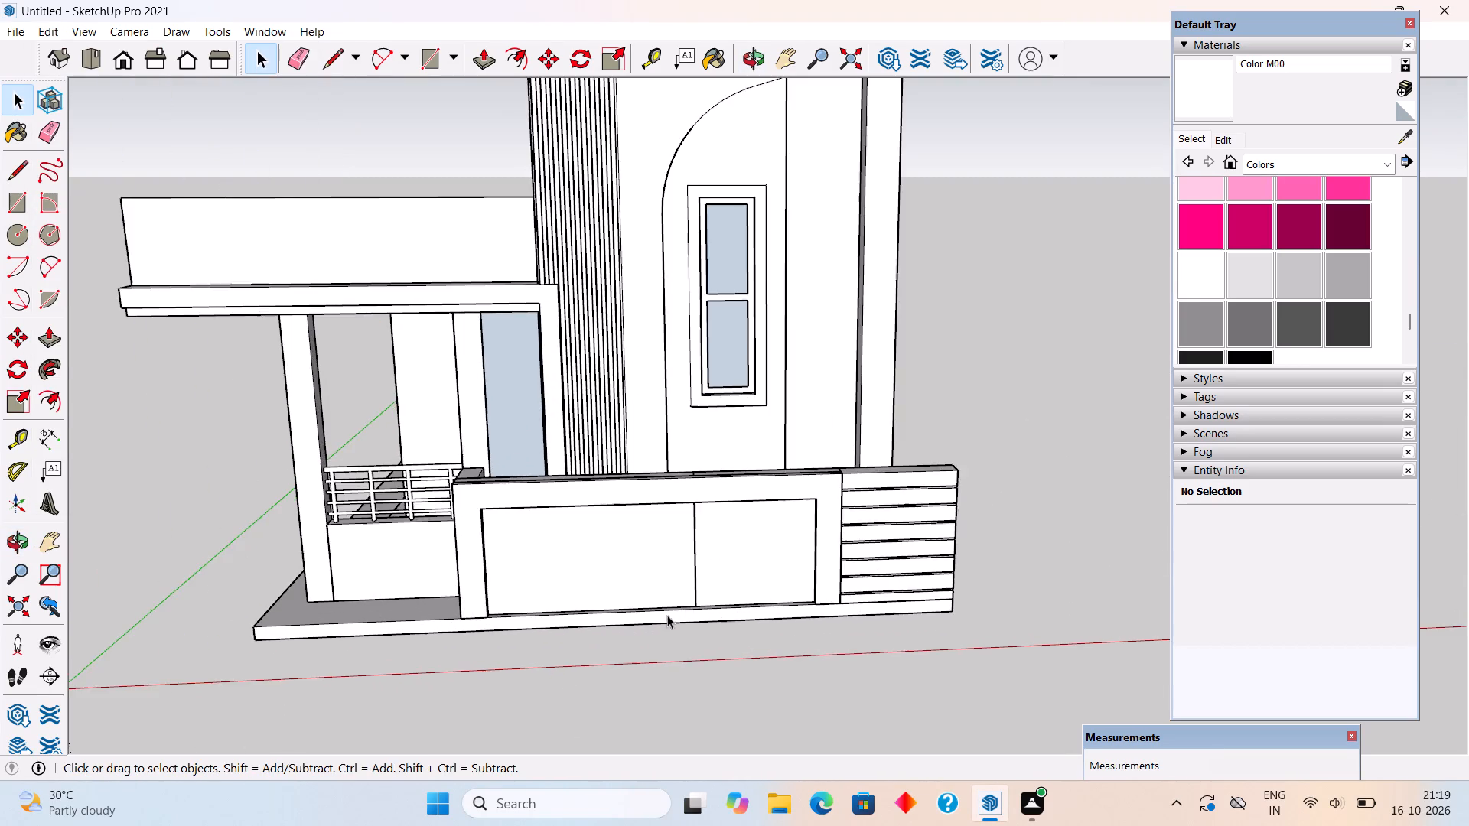
pyautogui.scroll(3, 684, 605)
pyautogui.click(736, 528)
pyautogui.moveTo(710, 493); pyautogui.dragTo(632, 400, button='middle')
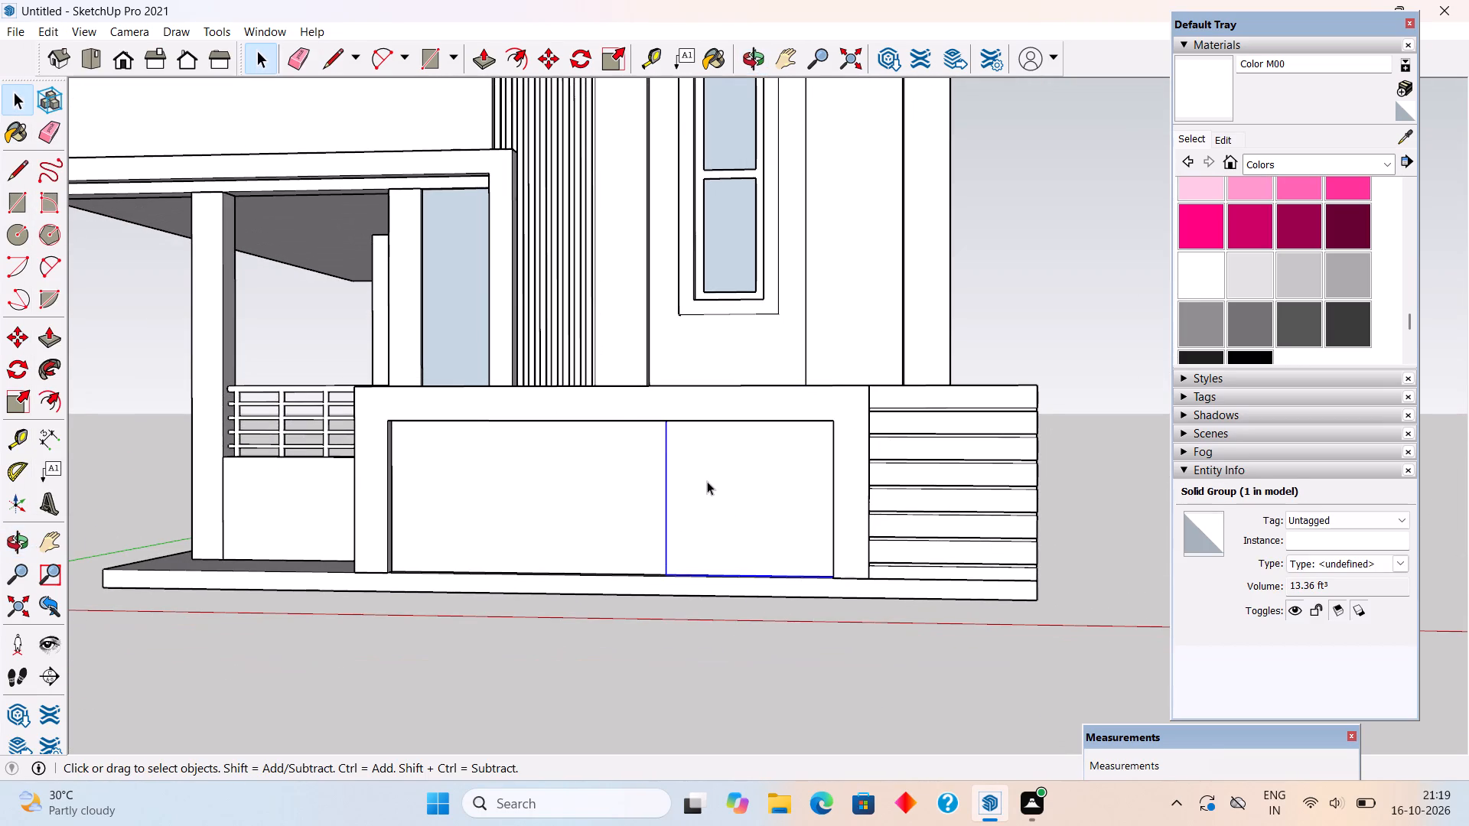
pyautogui.rightClick(717, 490)
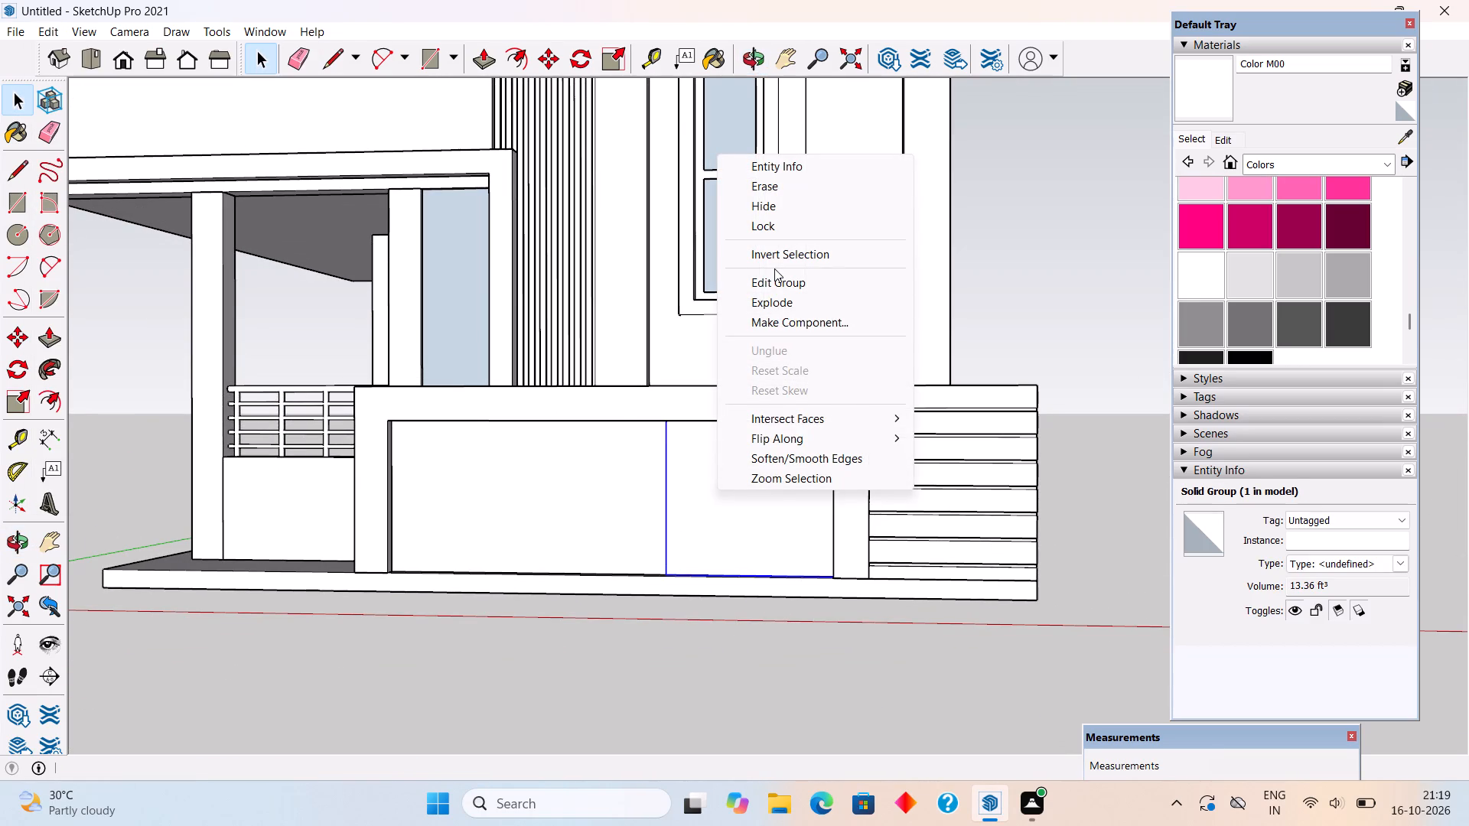
pyautogui.click(770, 249)
pyautogui.rightClick(770, 249)
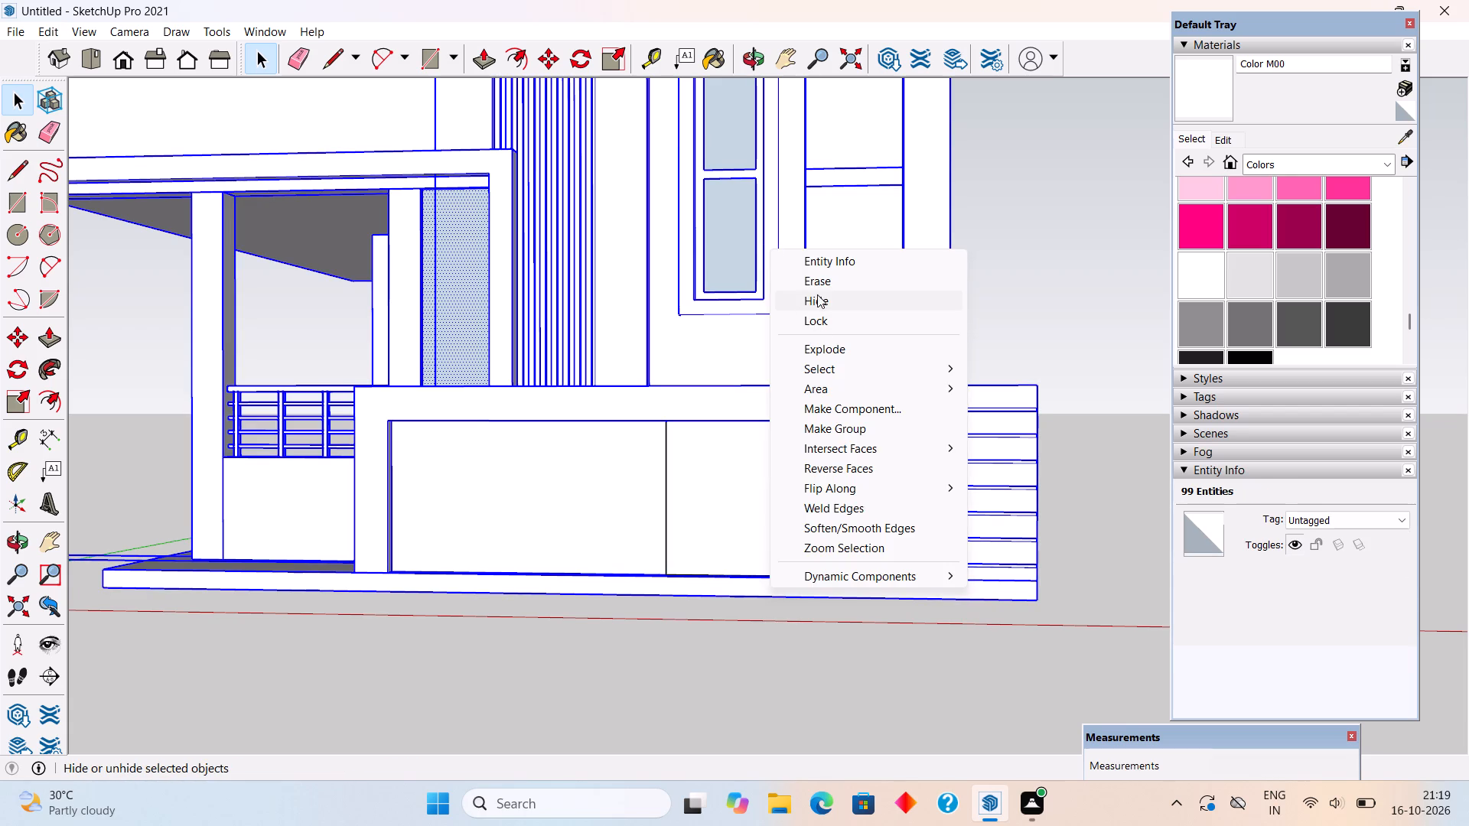
pyautogui.click(817, 292)
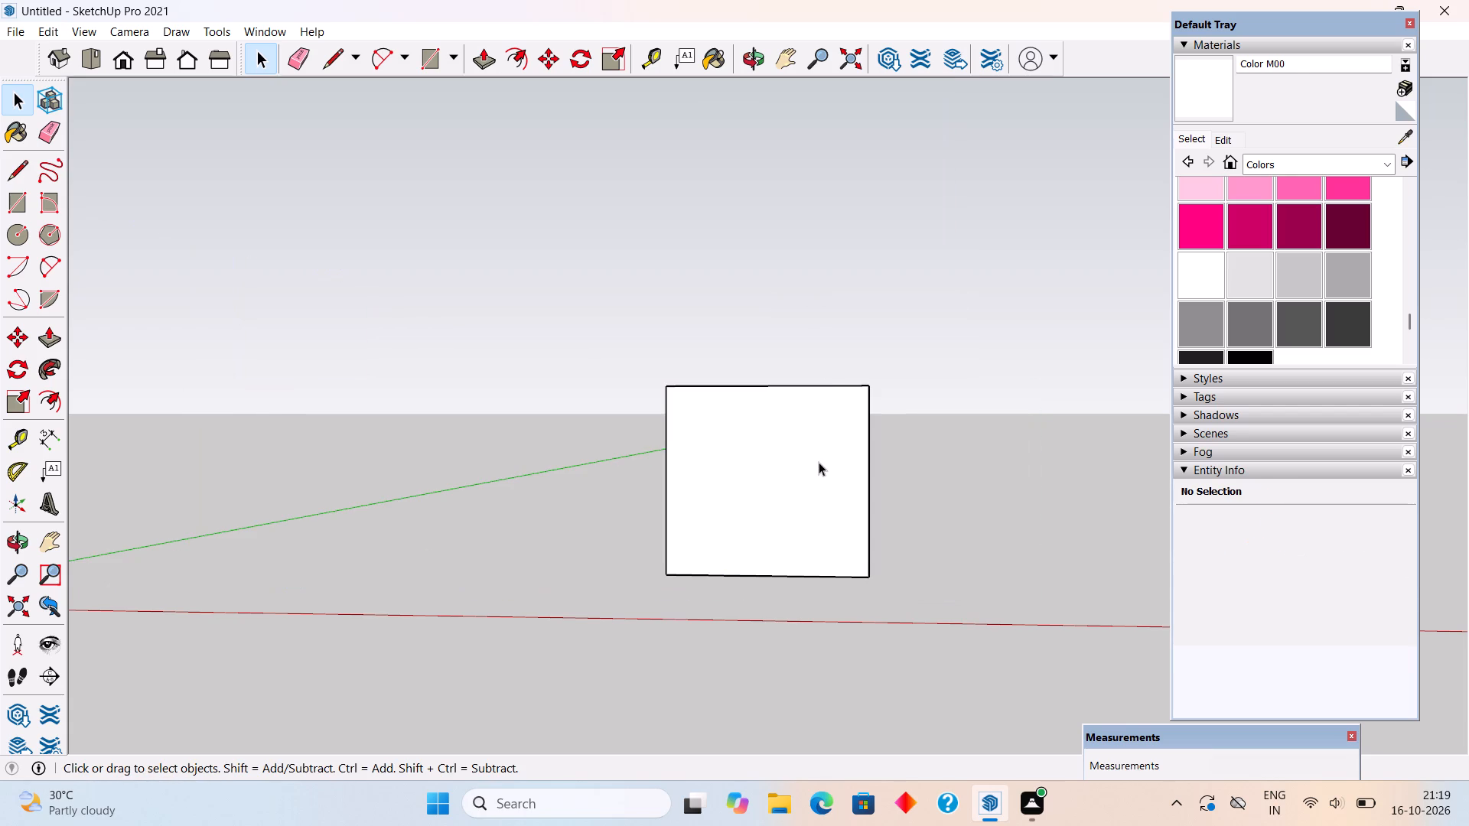
# Place a vertical guide 3" in from the left edge of the isolated panel.
pyautogui.press('t')
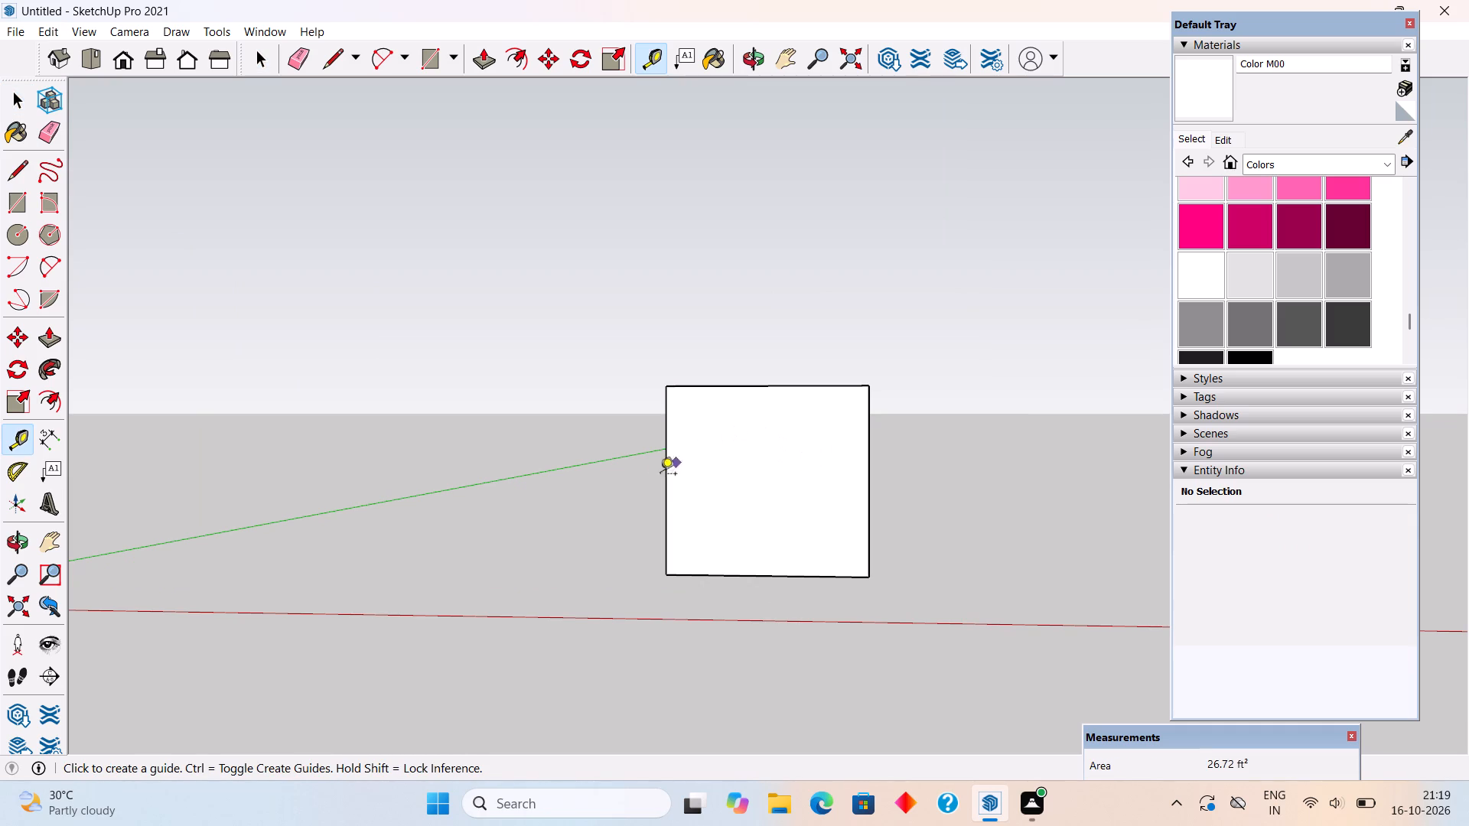
pyautogui.click(665, 500)
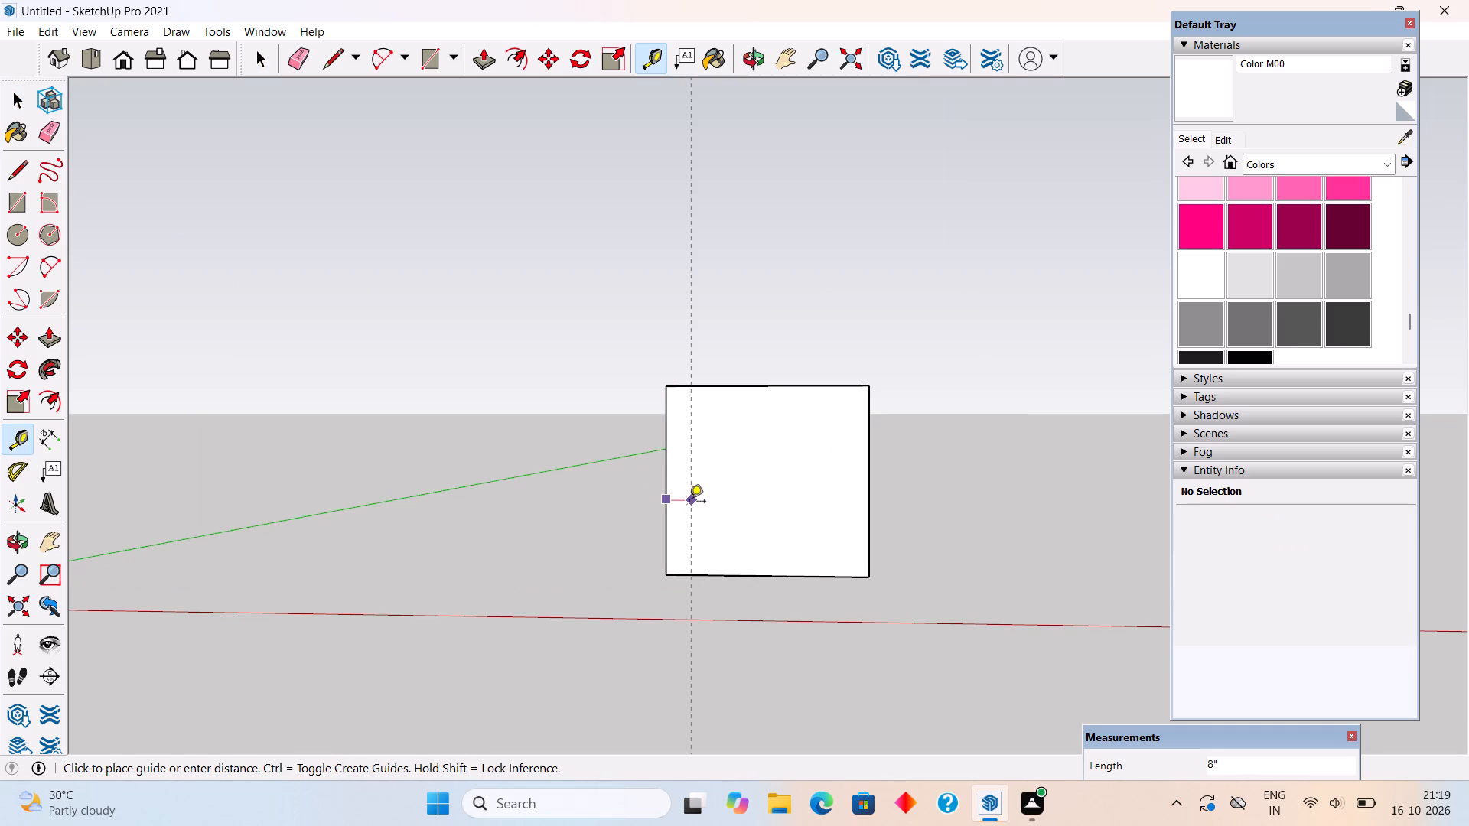
pyautogui.write('3"')
pyautogui.press('Return')
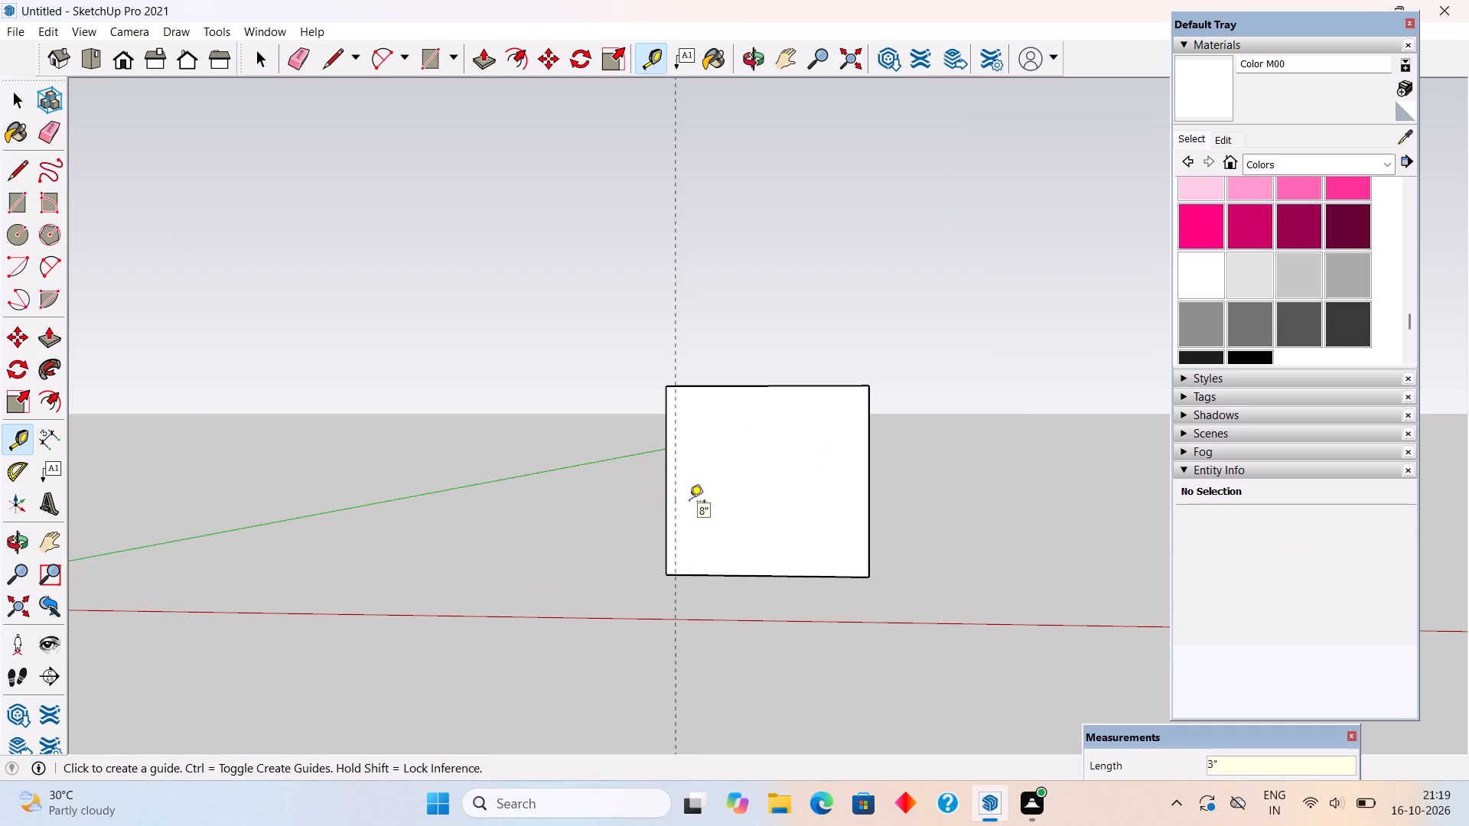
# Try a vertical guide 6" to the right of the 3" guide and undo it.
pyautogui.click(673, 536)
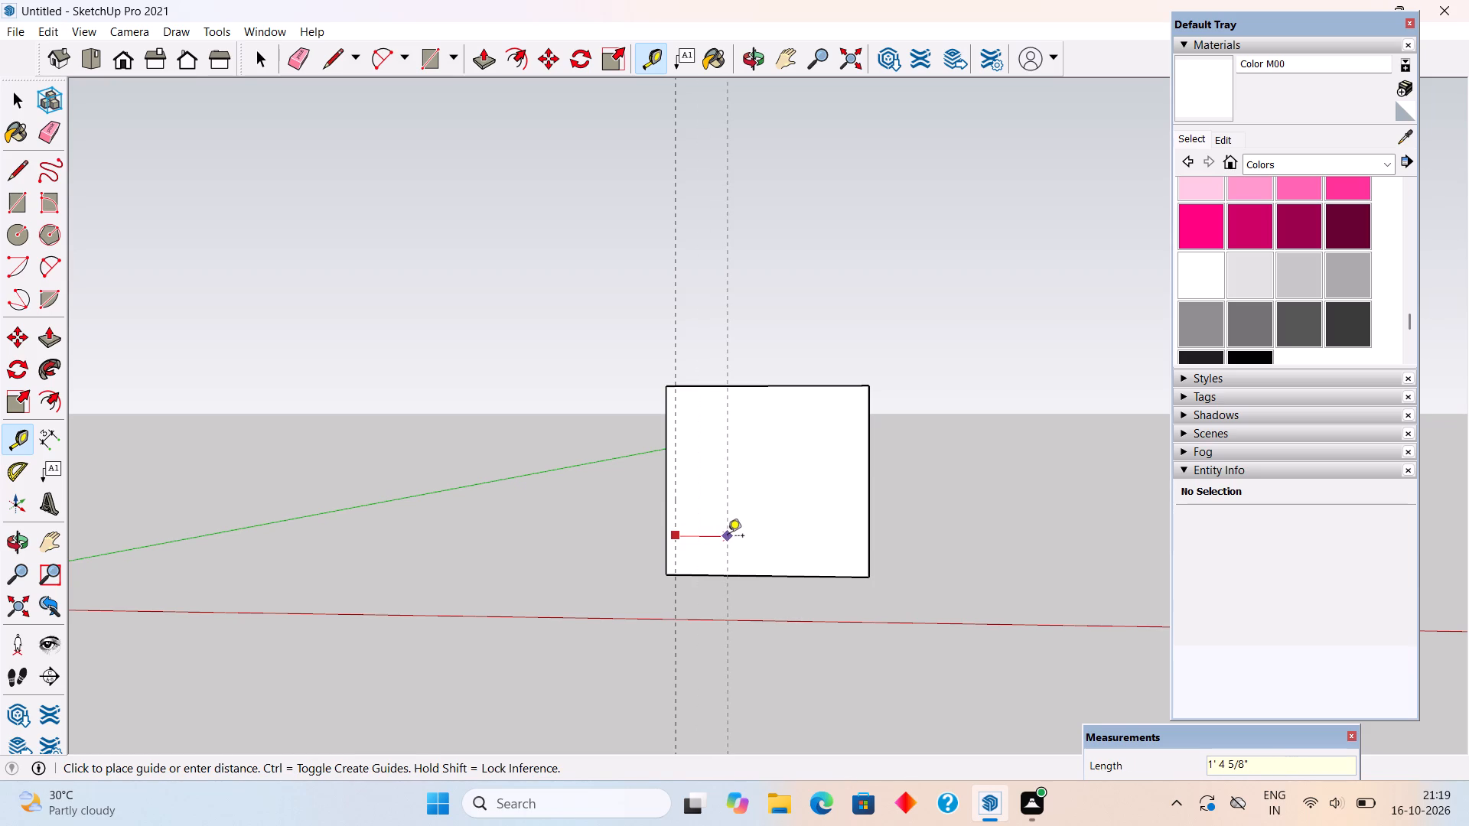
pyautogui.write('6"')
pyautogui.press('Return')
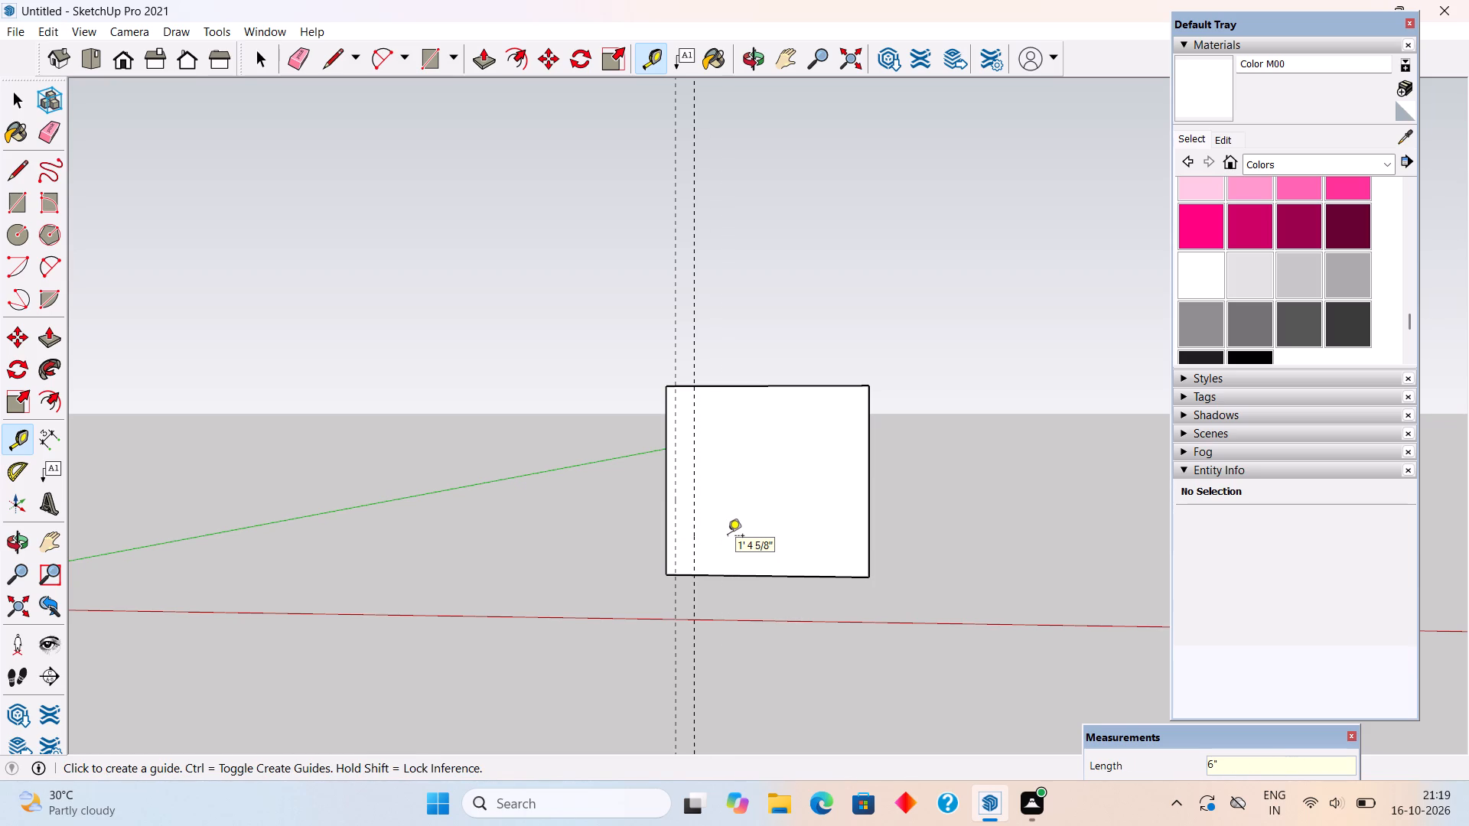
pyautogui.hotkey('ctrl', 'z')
# Add three vertical guides rightward from the first one, spaced 11", 8" and 11" apart in turn.
pyautogui.click(678, 540)
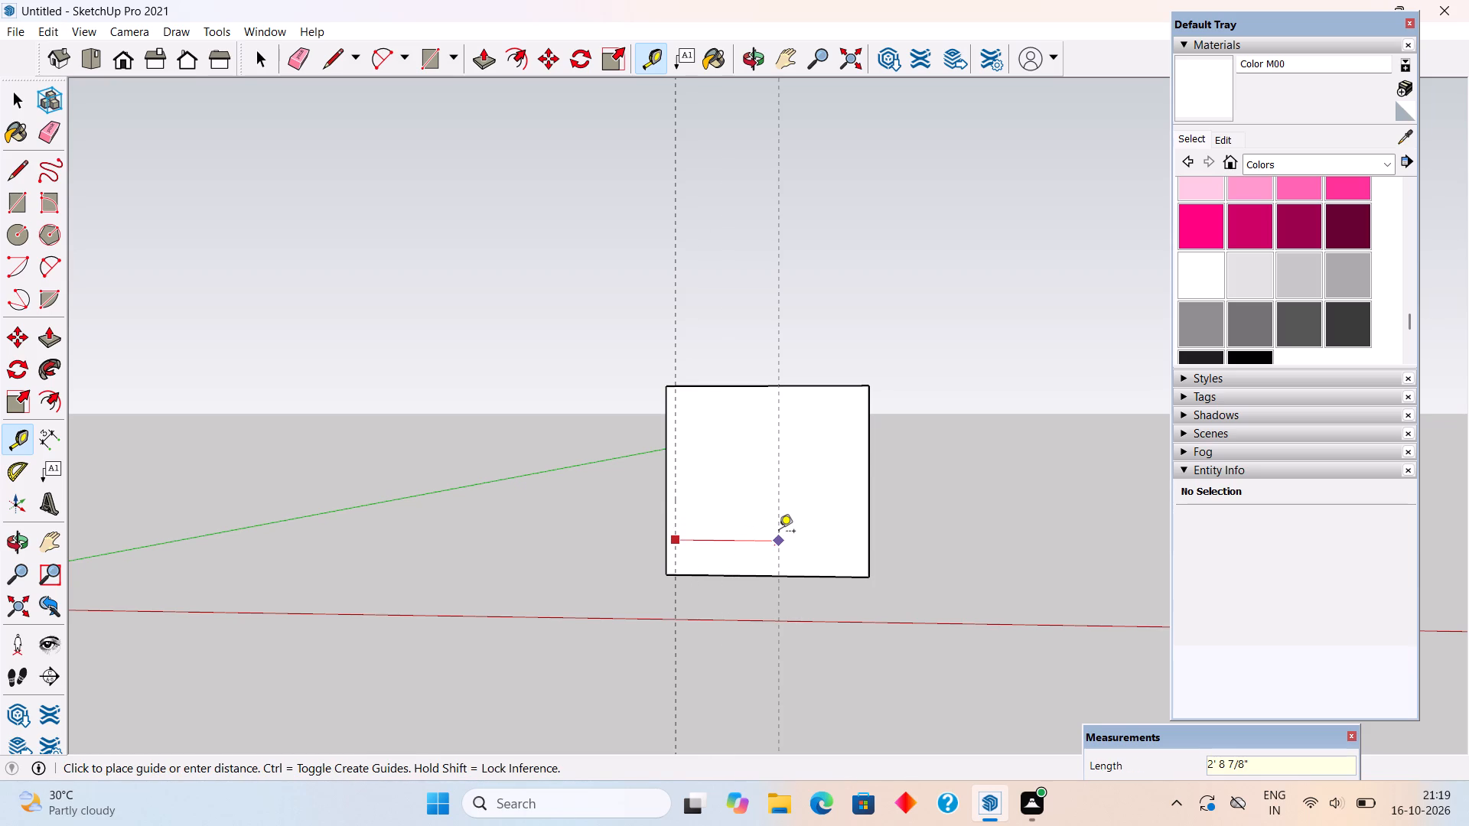
pyautogui.write('11"')
pyautogui.press('Return')
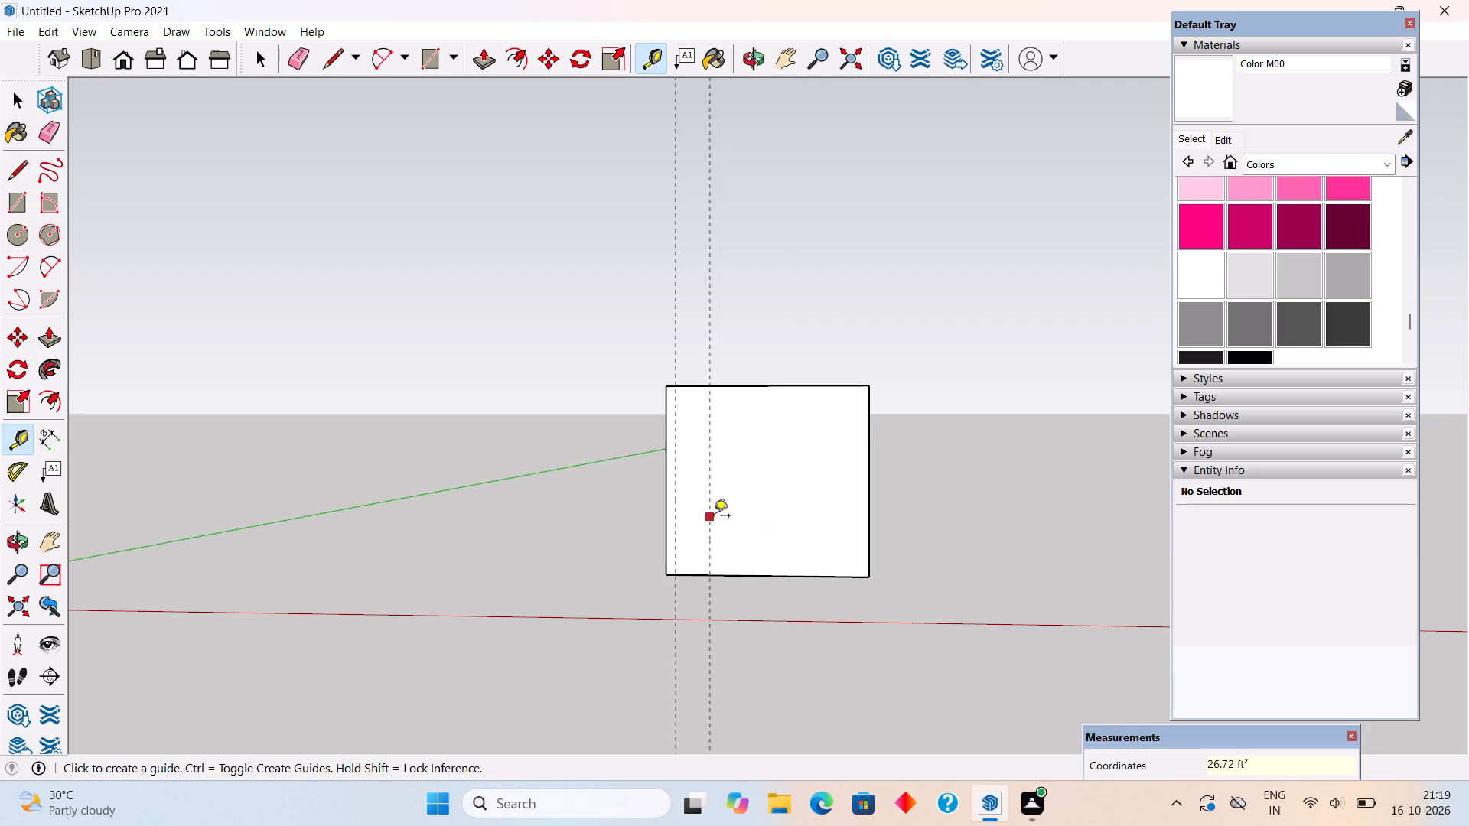
pyautogui.click(714, 522)
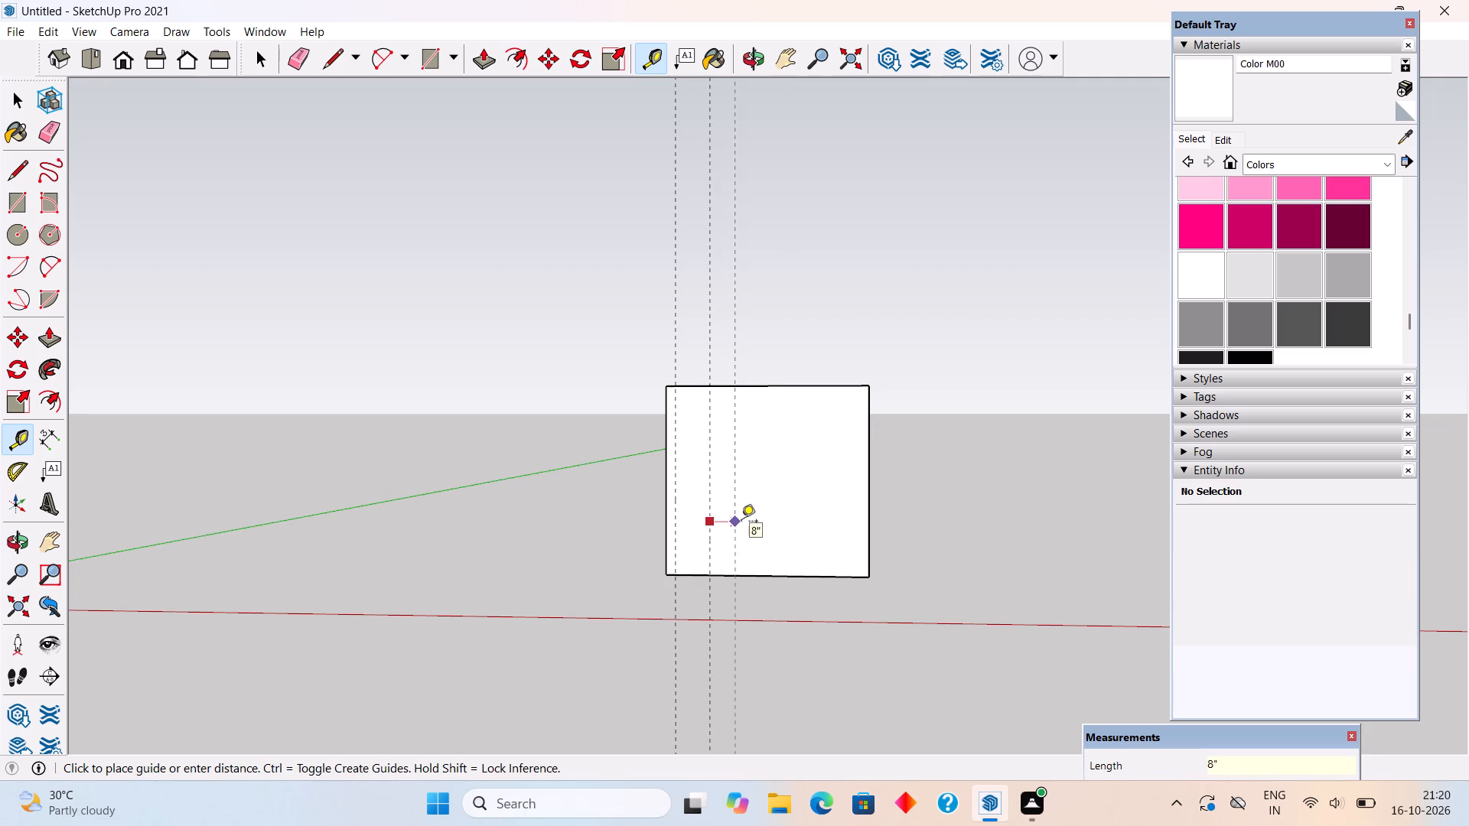
pyautogui.click(742, 522)
pyautogui.click(737, 541)
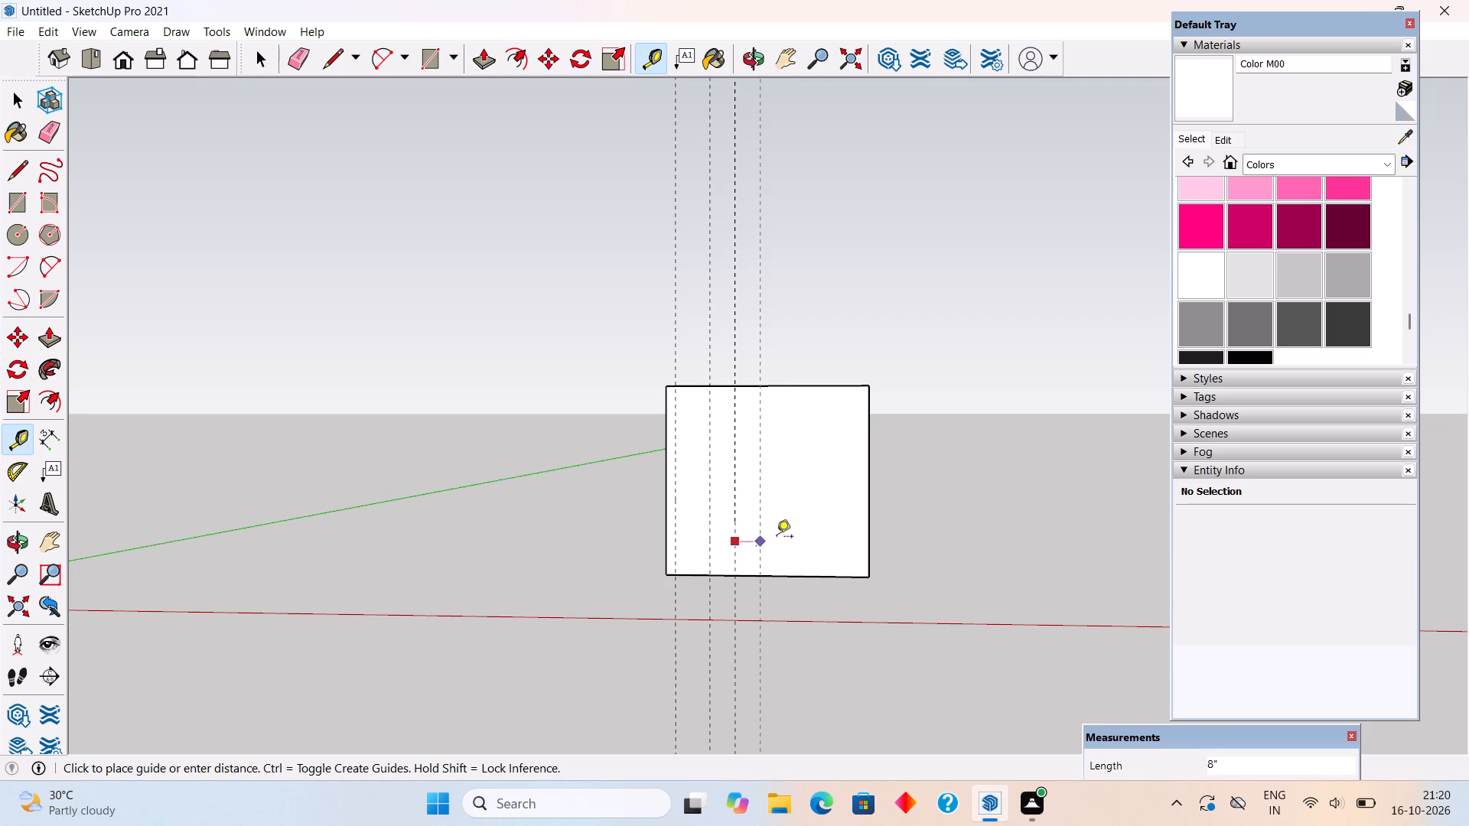
pyautogui.write('11"')
pyautogui.press('Return')
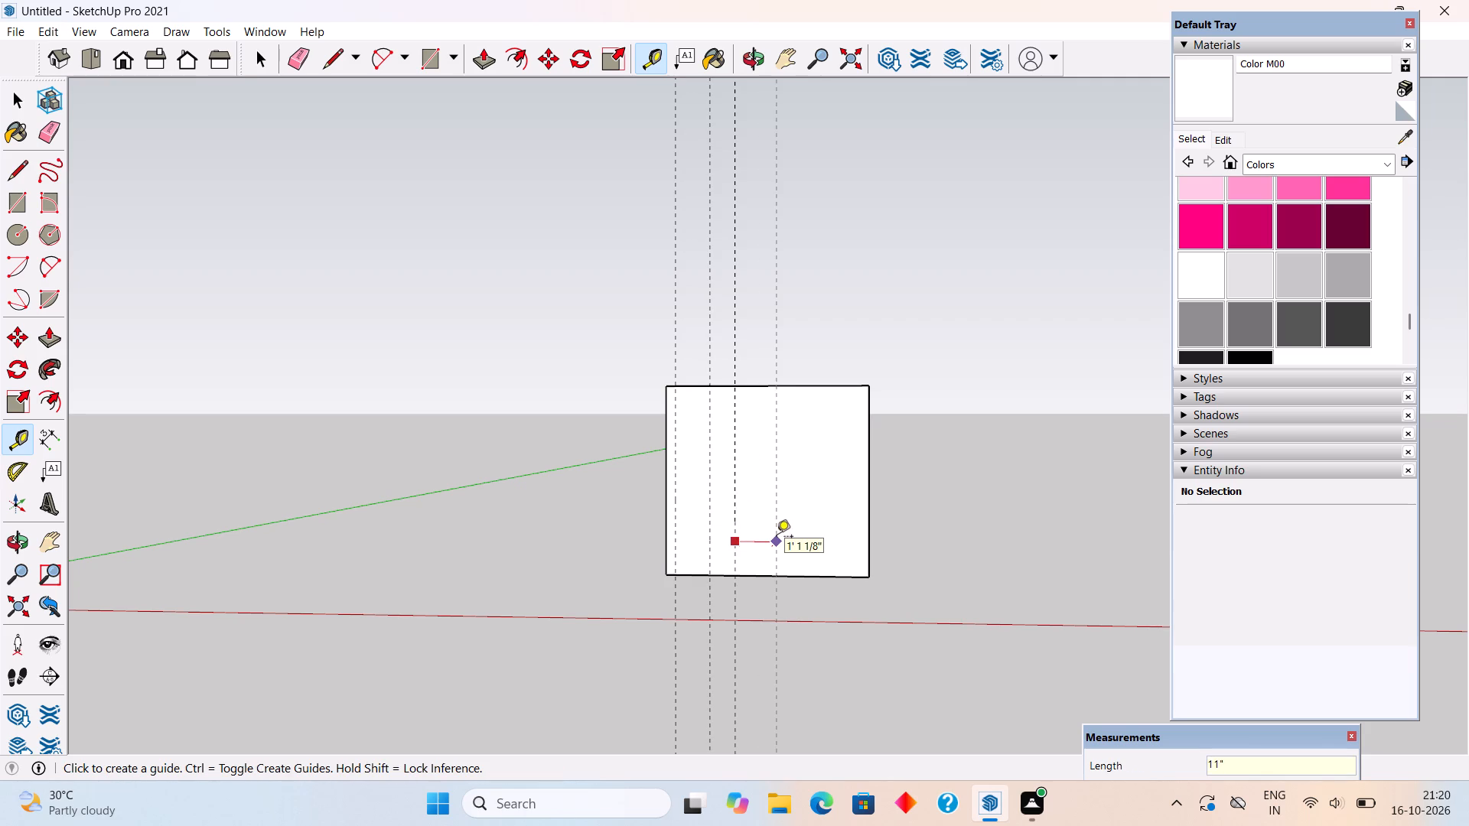
# Continue the guides toward the panel's right edge with three more, spaced 8", 11" and 8" apart in turn.
pyautogui.click(768, 497)
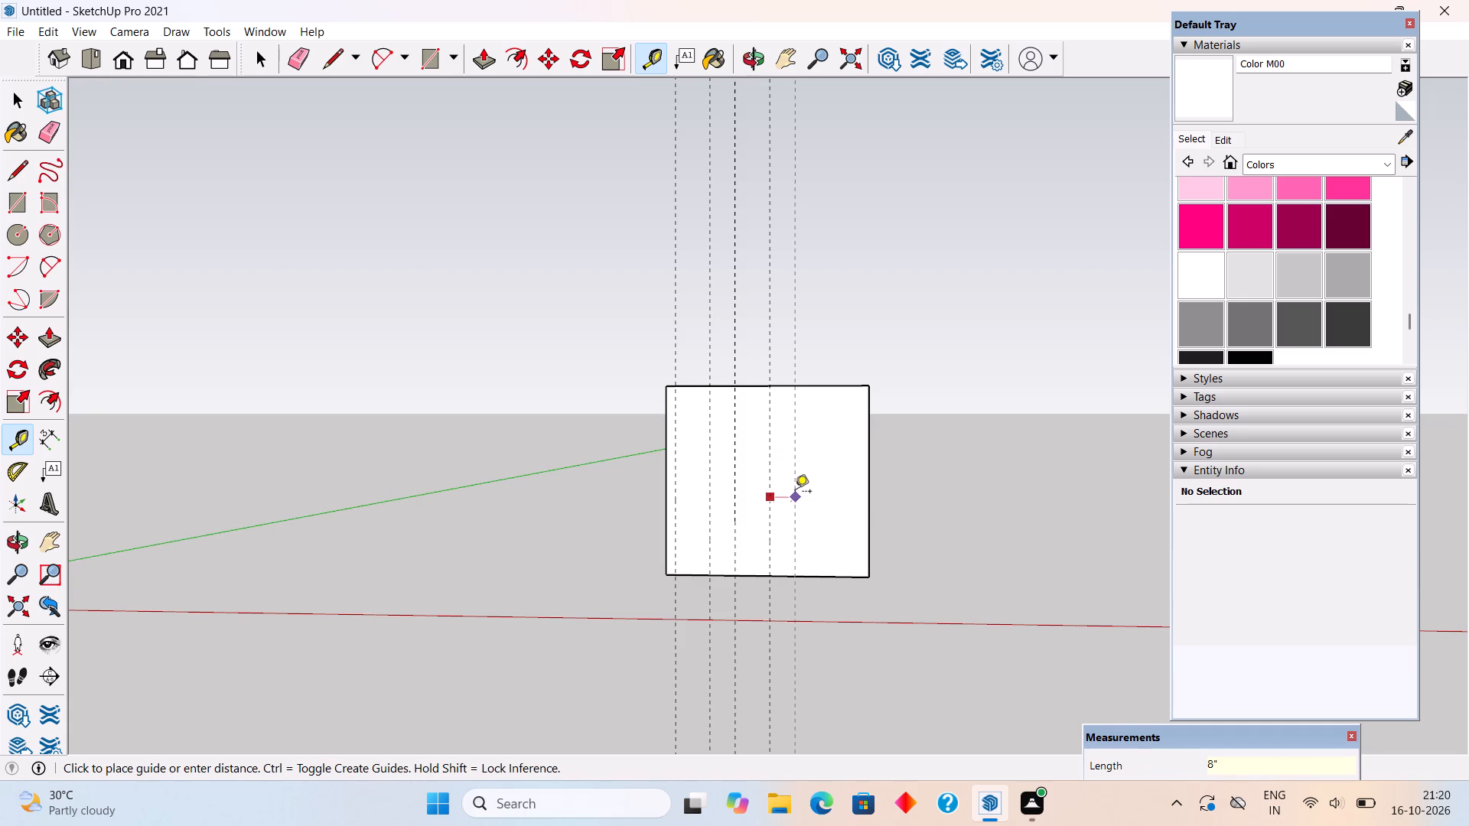
pyautogui.write('8"')
pyautogui.press('Return')
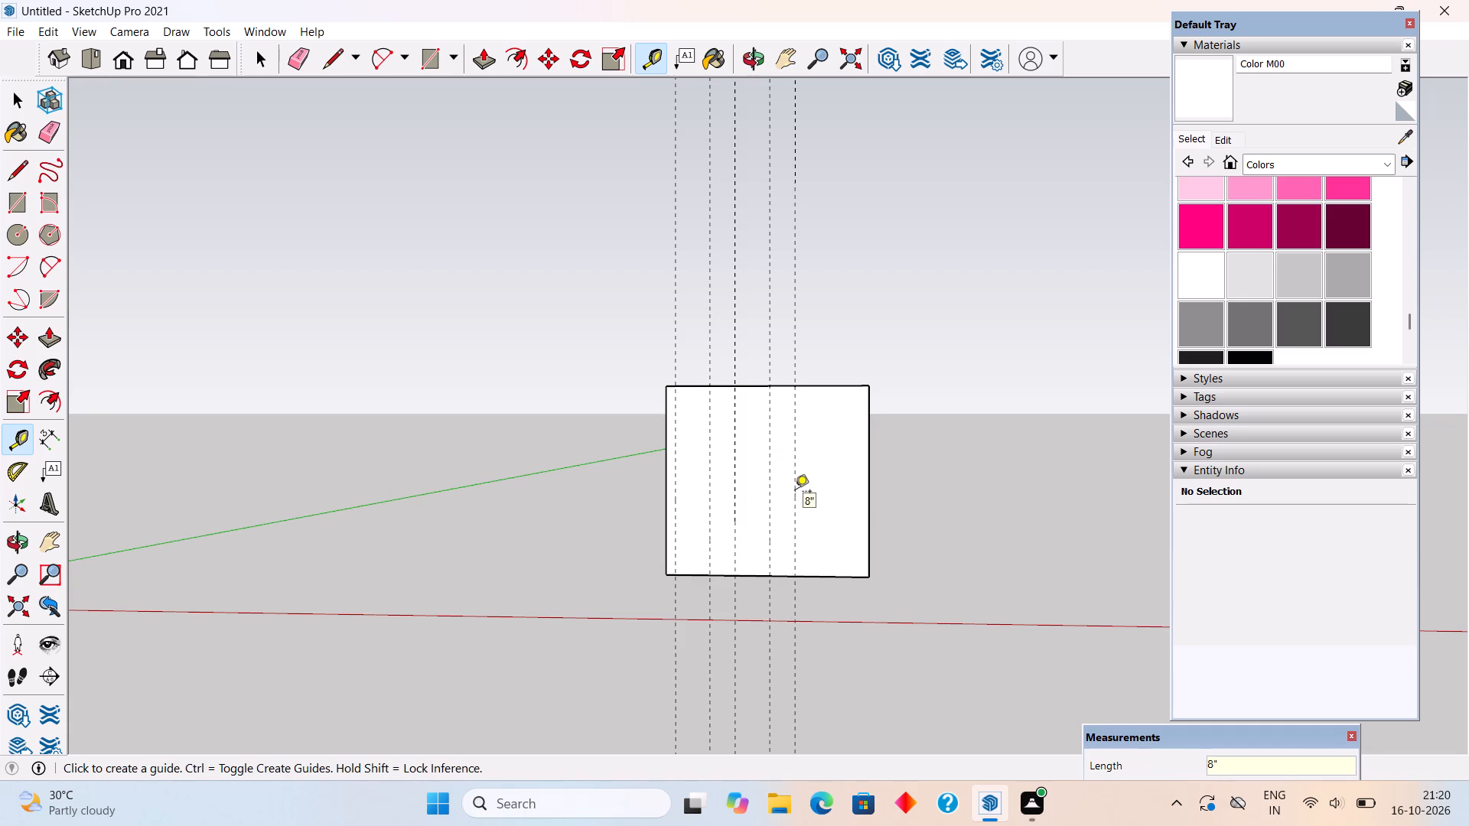
pyautogui.click(795, 512)
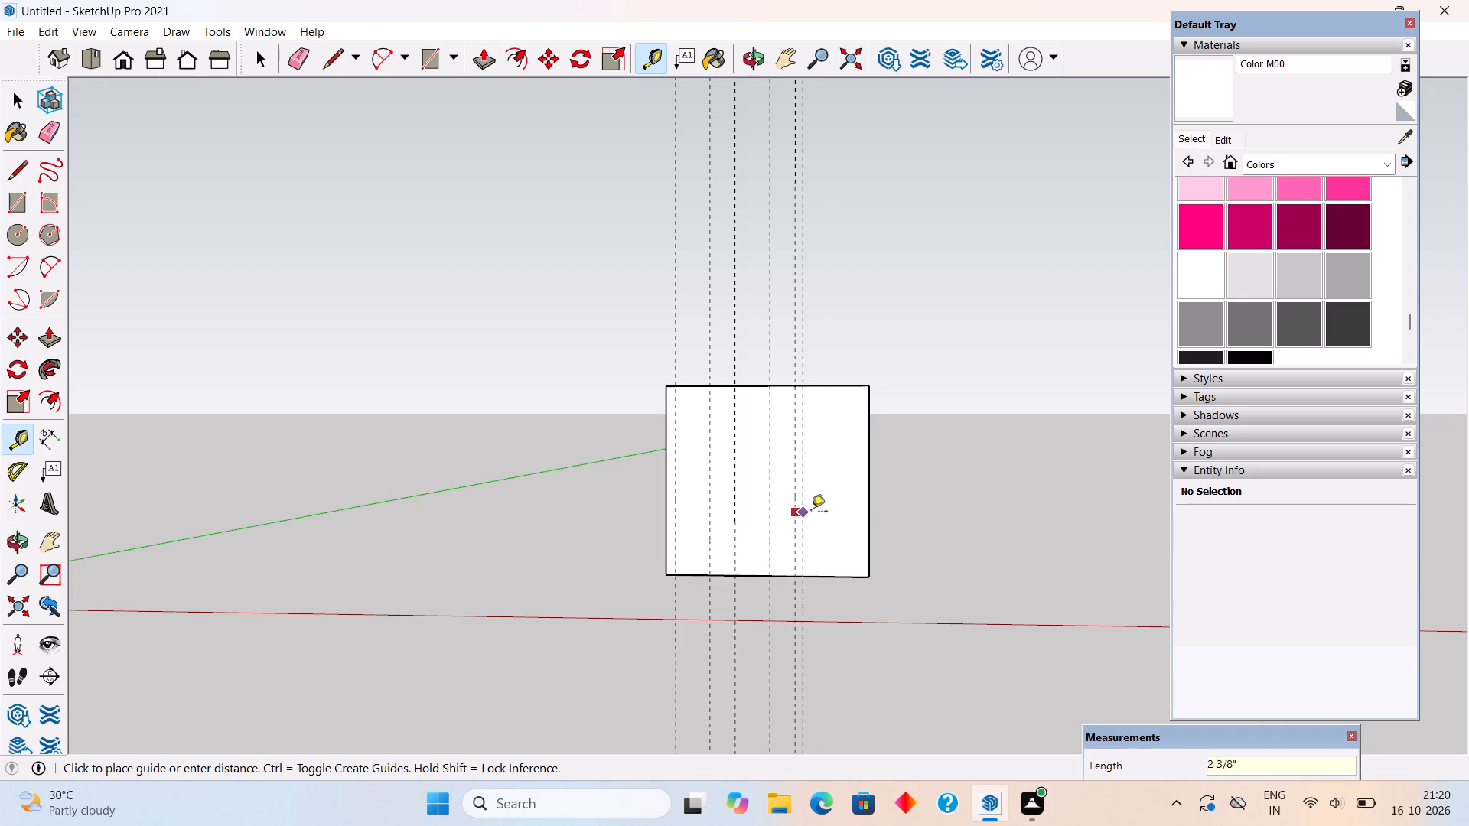
pyautogui.write('11"')
pyautogui.press('Return')
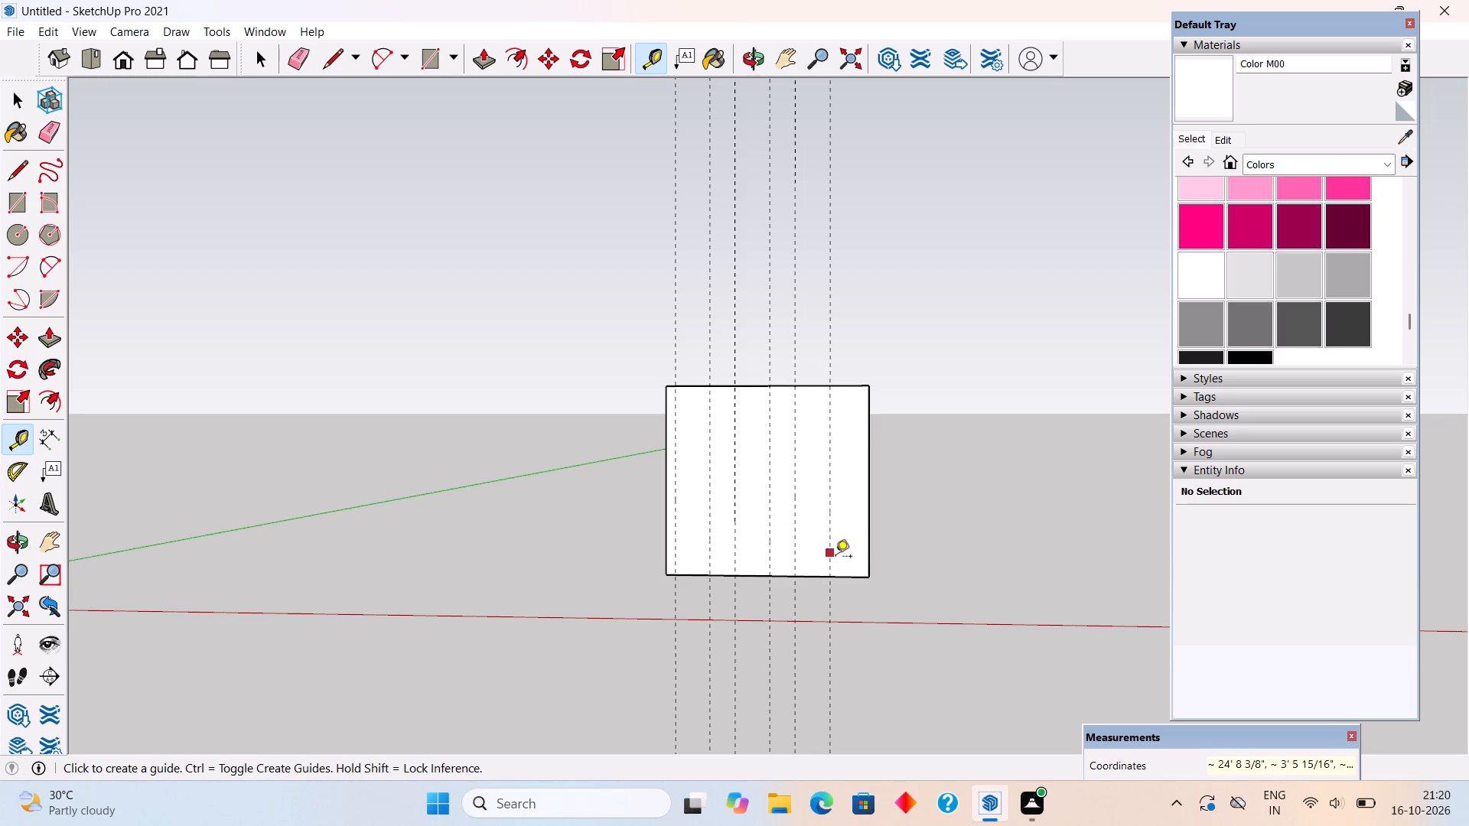
pyautogui.click(826, 566)
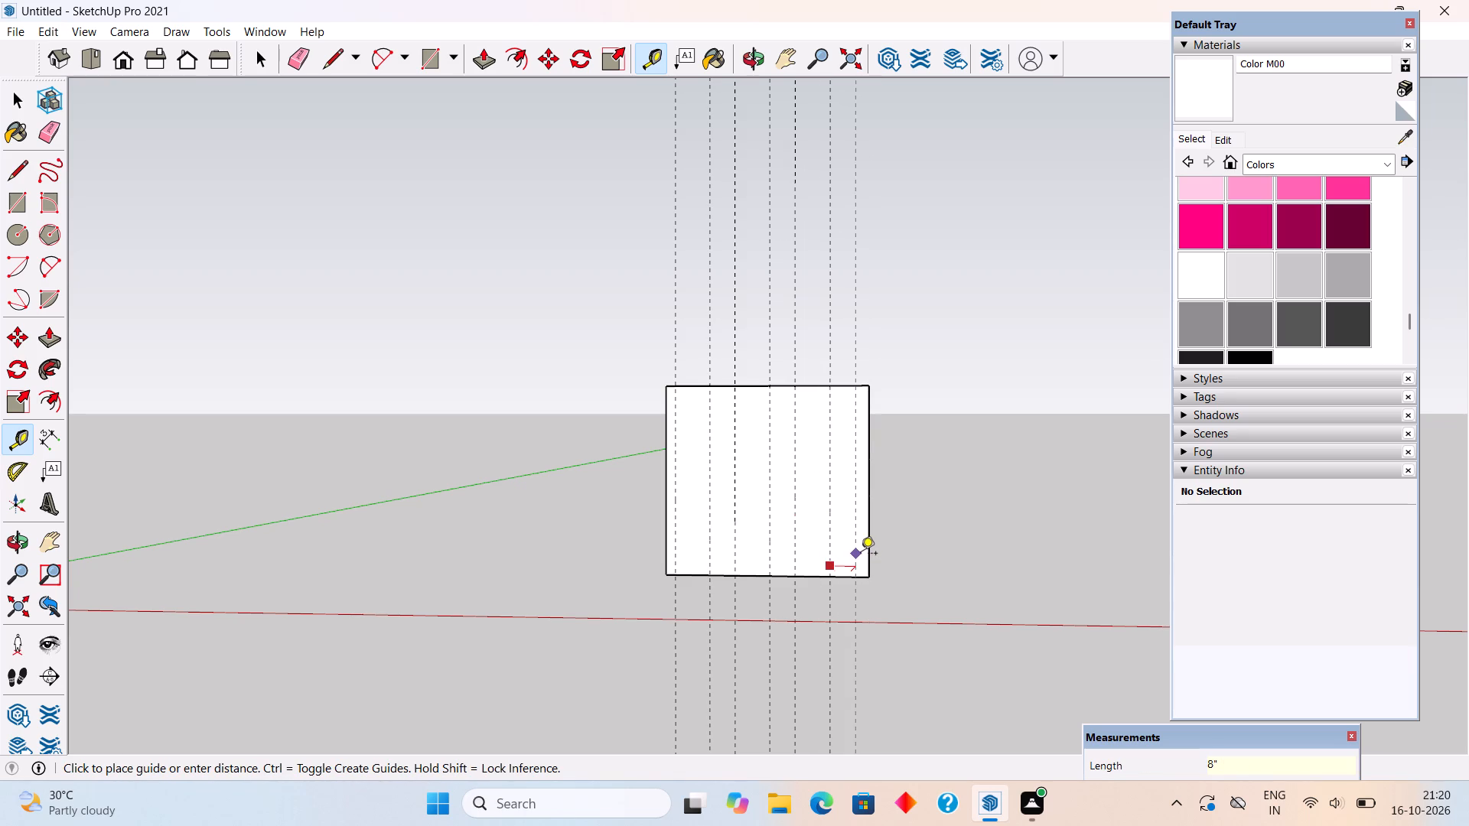
pyautogui.write('8"')
pyautogui.press('Return')
pyautogui.press('space')
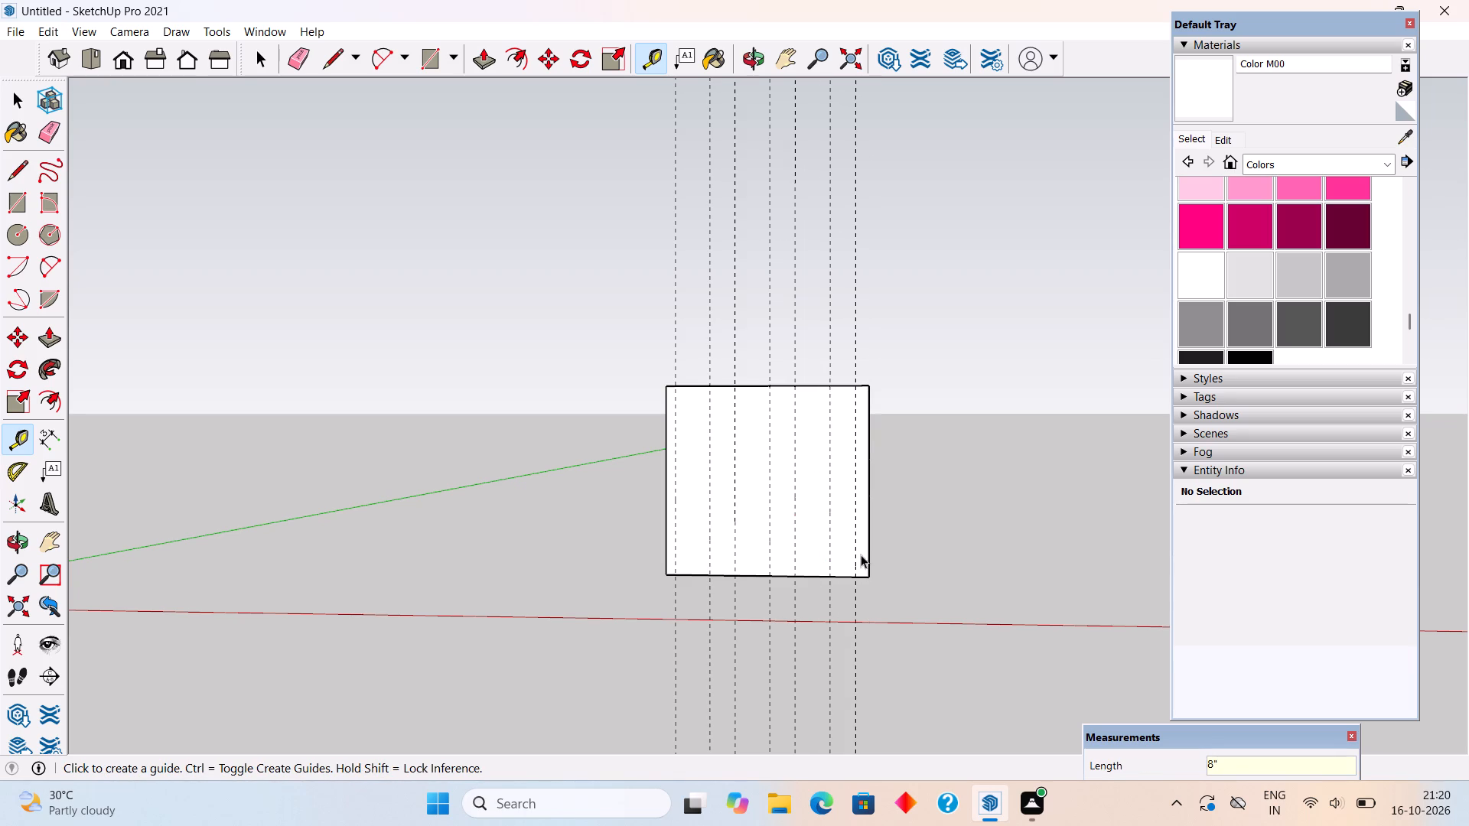
# Open the panel group and draw three full-height 11" by 5' rectangles between the guides on its front face.
pyautogui.scroll(4, 796, 528)
pyautogui.tripleClick(742, 502)
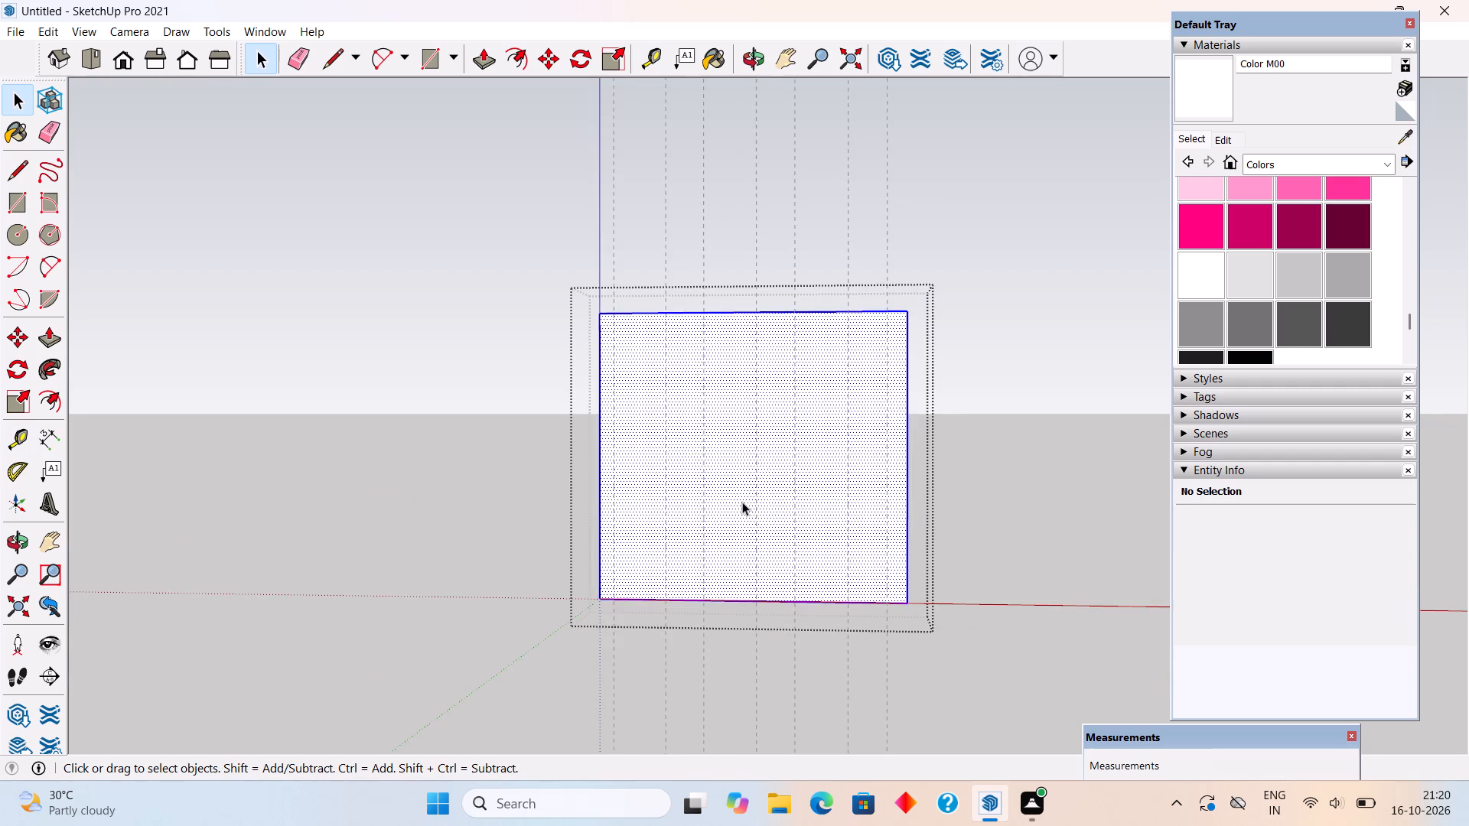
pyautogui.moveTo(748, 512); pyautogui.dragTo(828, 606, button='middle')
pyautogui.press('r')
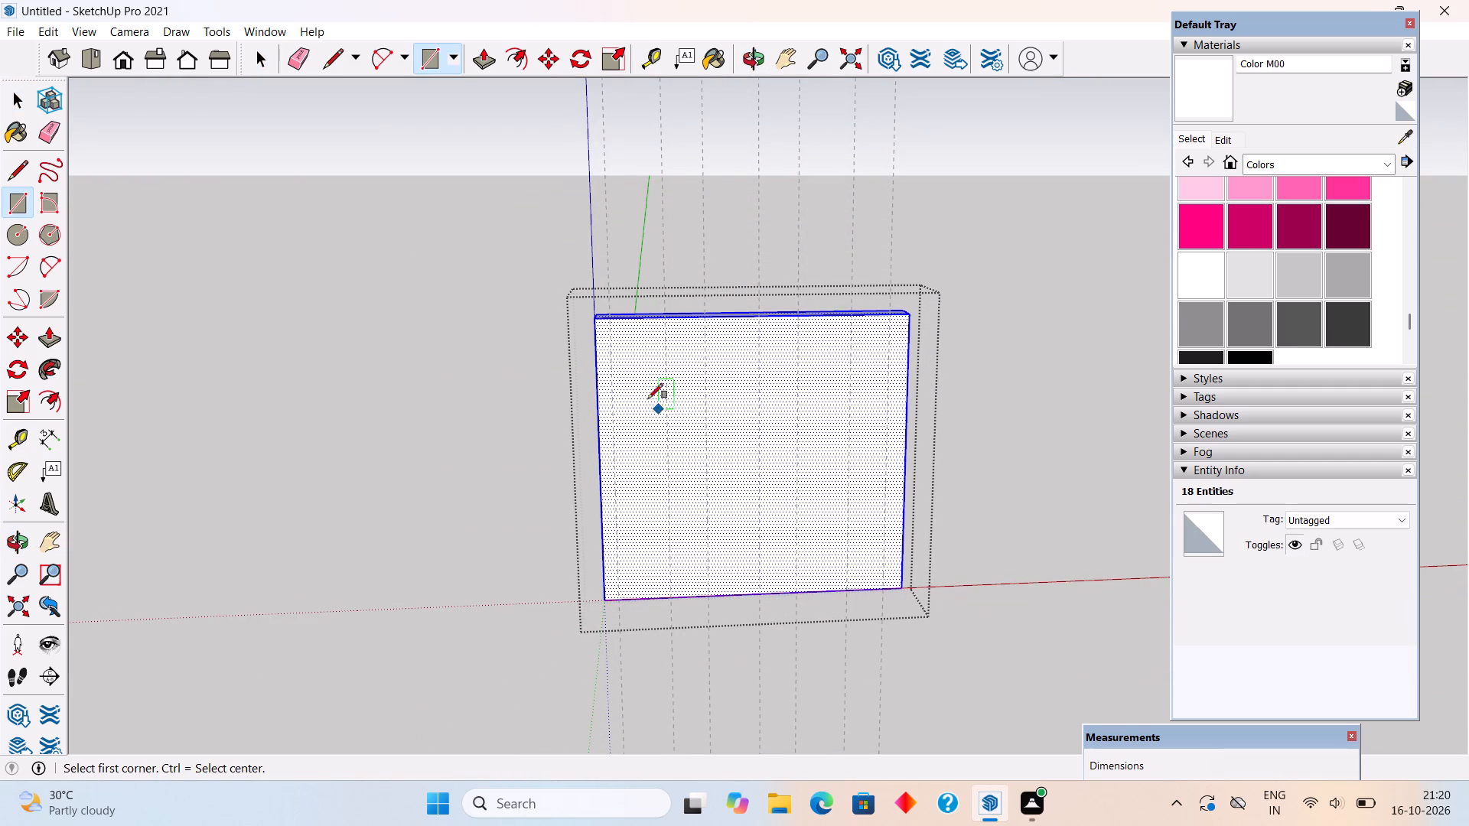
pyautogui.click(613, 319)
pyautogui.click(675, 595)
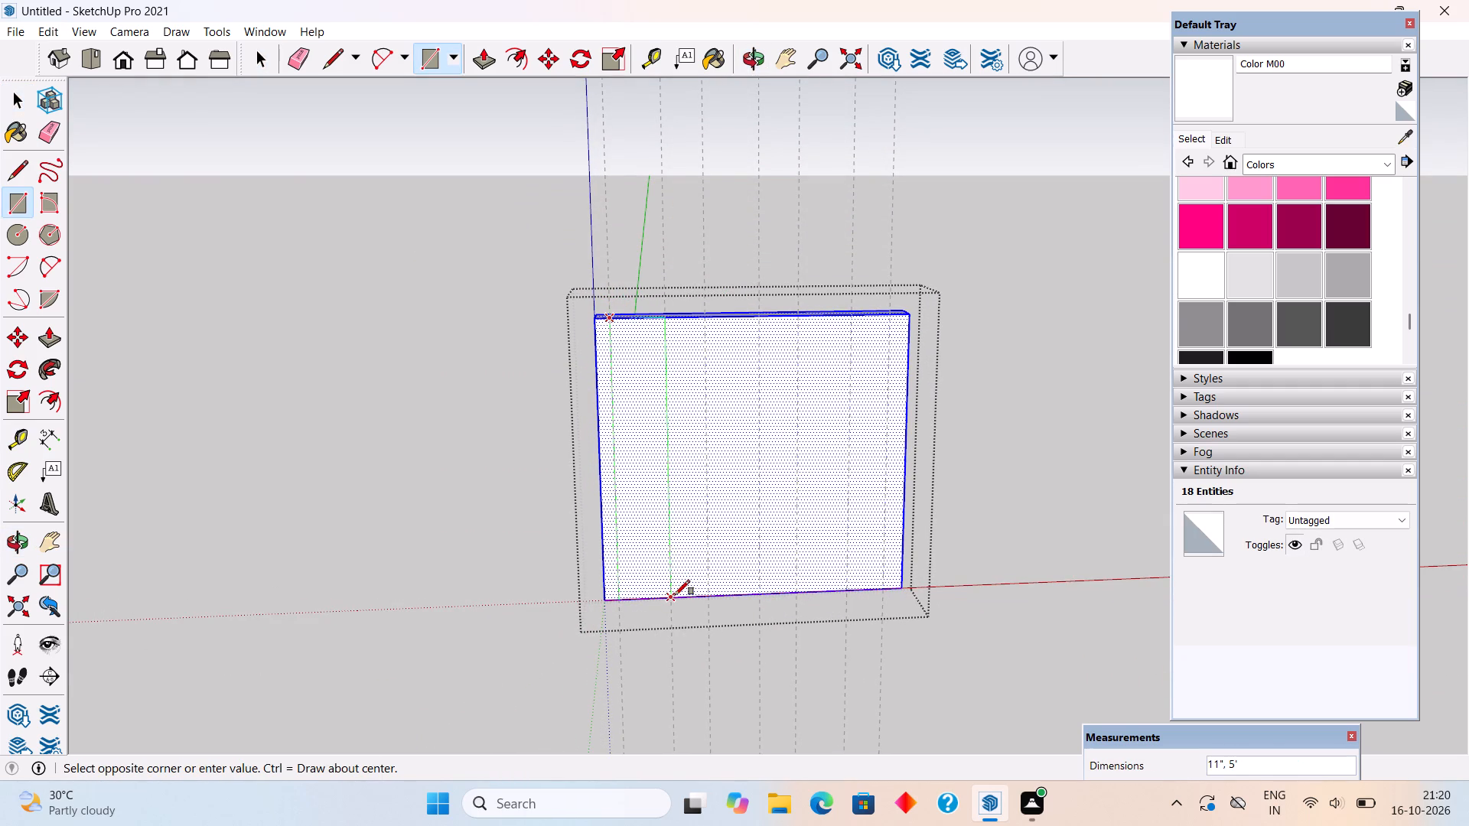
pyautogui.click(705, 318)
pyautogui.click(755, 589)
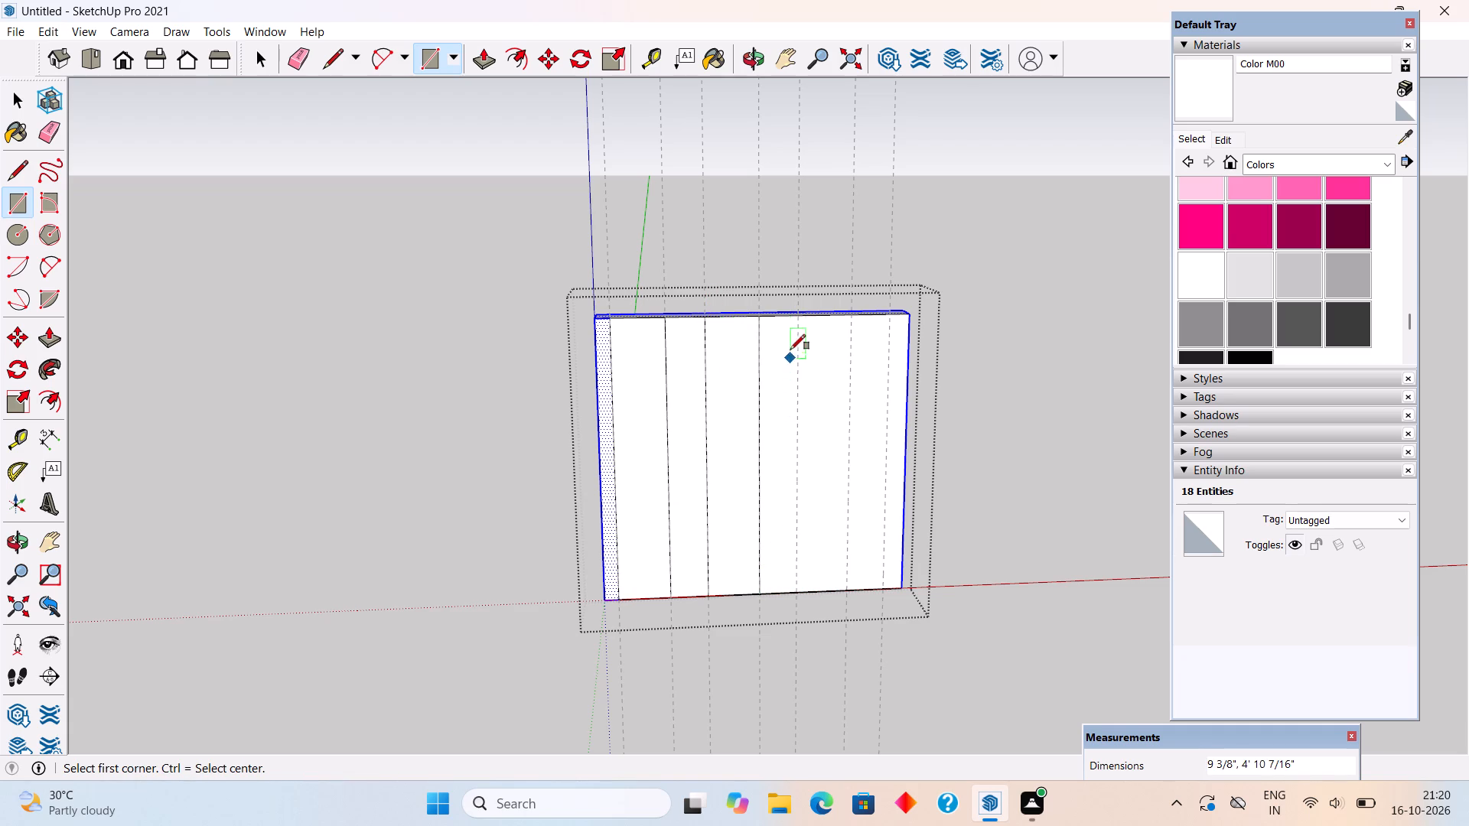
pyautogui.click(801, 315)
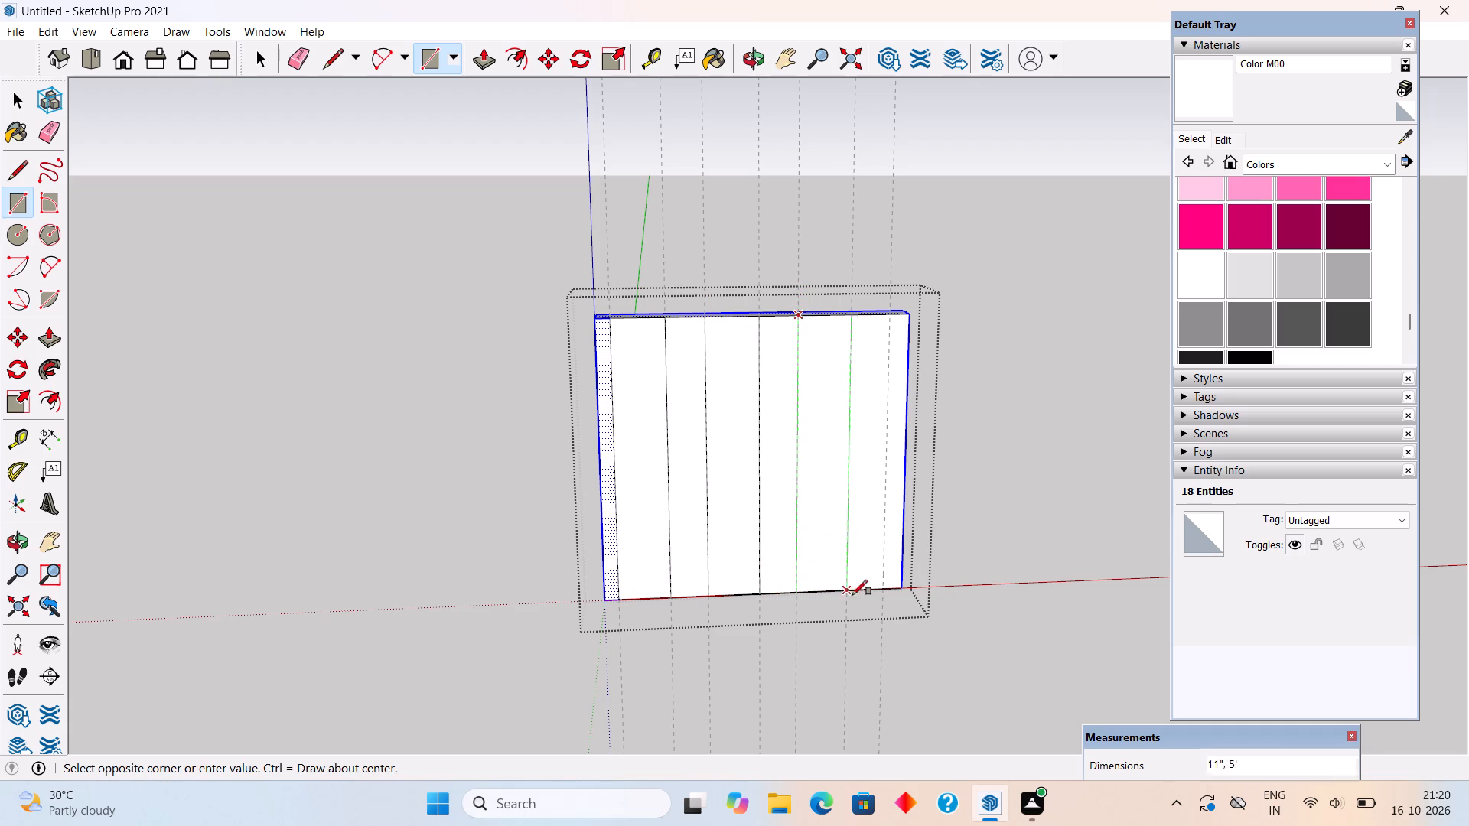
pyautogui.click(845, 588)
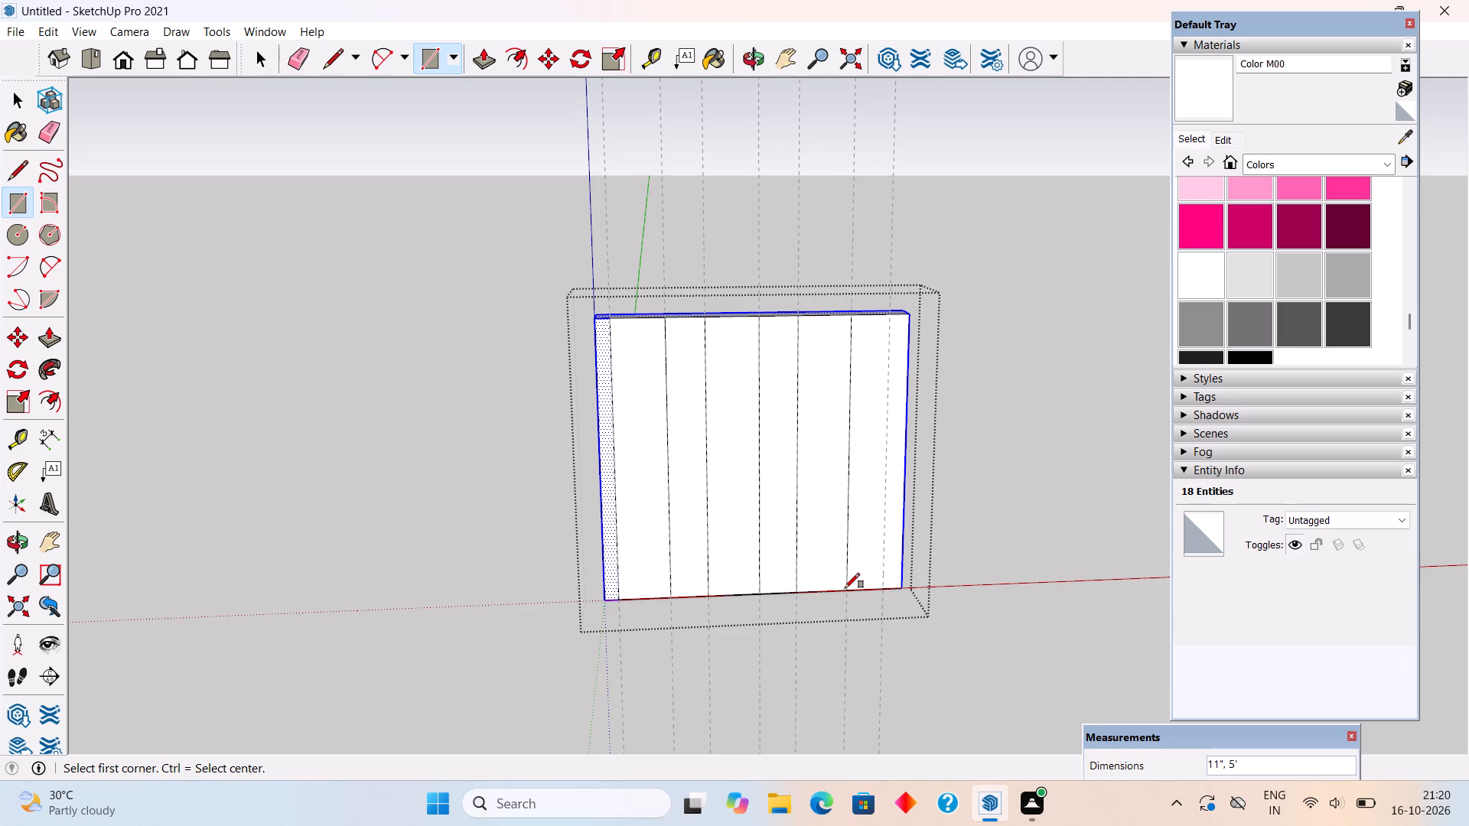
pyautogui.press('space')
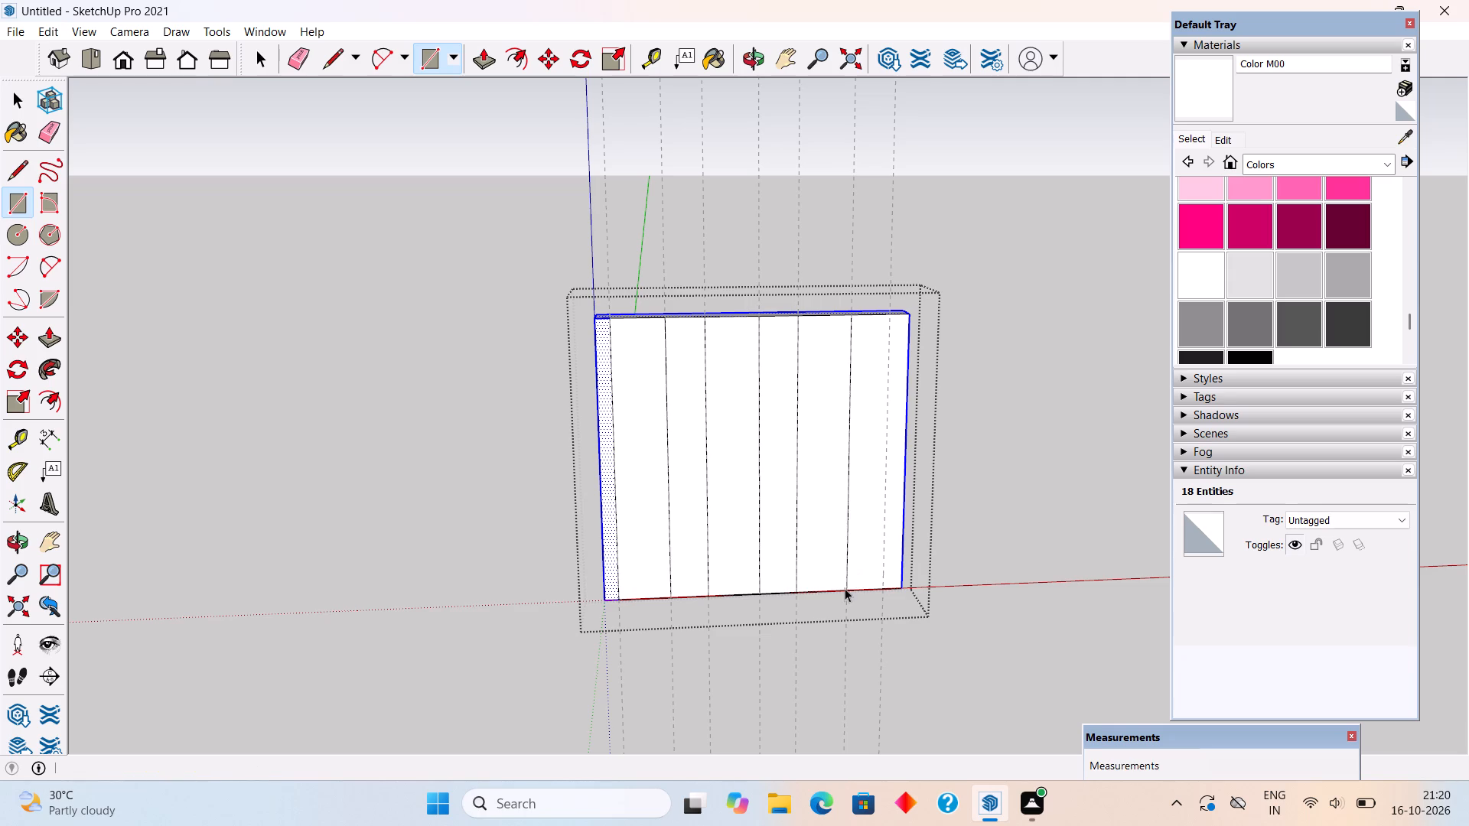
# Push the 3" left strip, the two 8" strips and the right end strip inward 0.5", and leave the group.
pyautogui.moveTo(684, 515); pyautogui.dragTo(757, 561, button='middle')
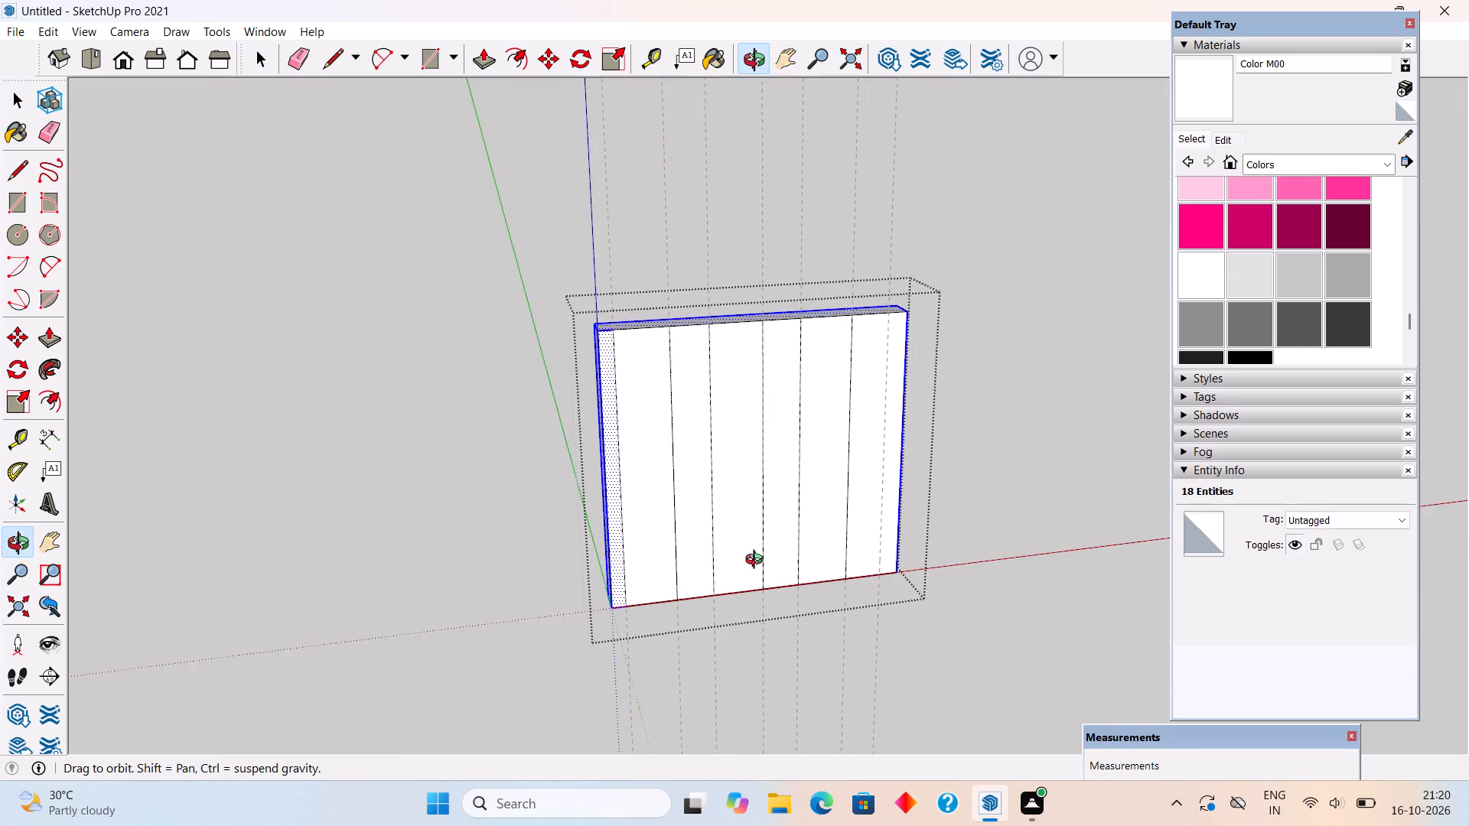
pyautogui.moveTo(757, 561); pyautogui.dragTo(798, 590, button='middle')
pyautogui.scroll(4, 627, 499)
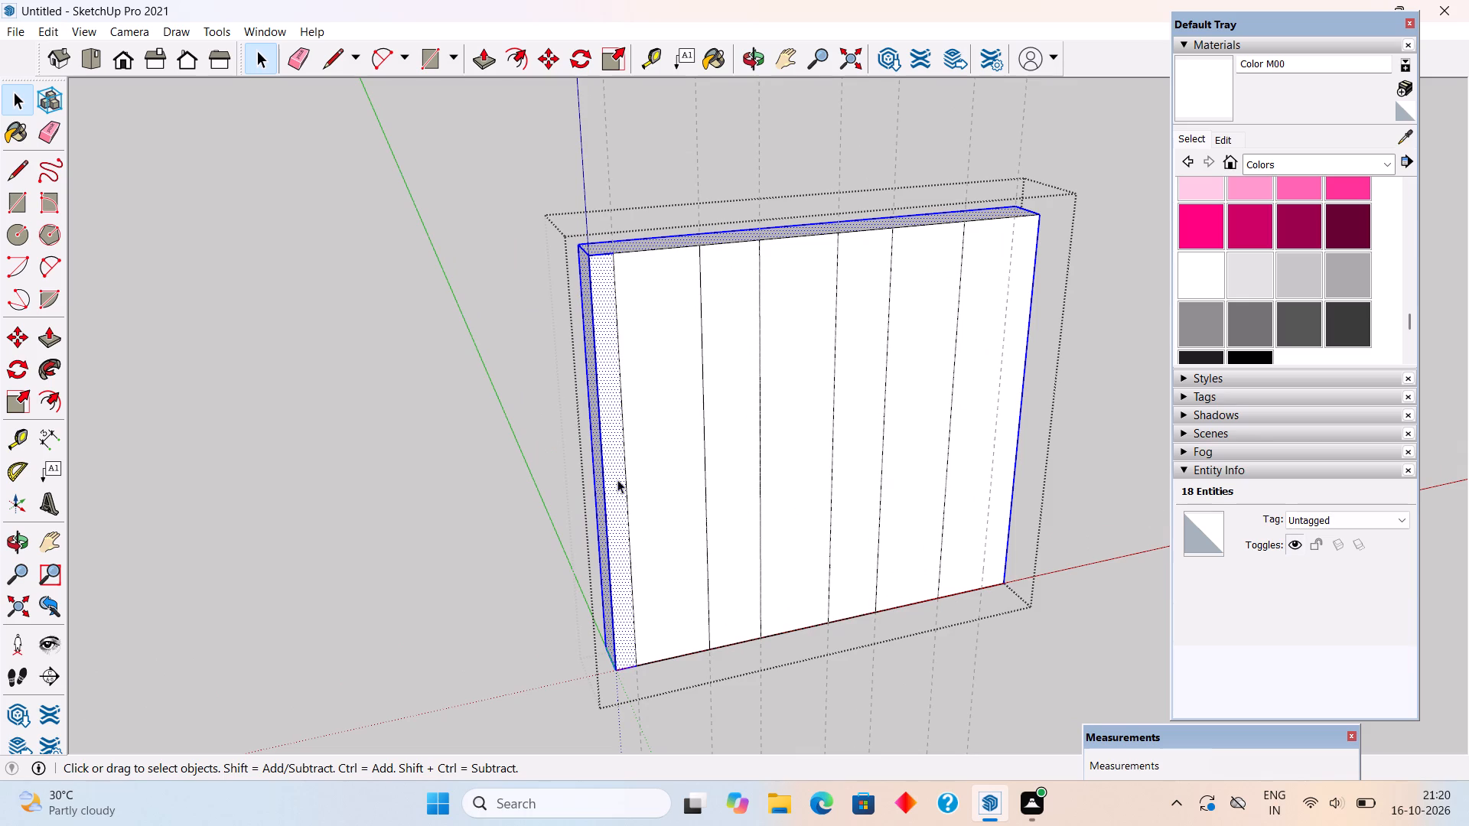
pyautogui.press('p')
pyautogui.click(615, 491)
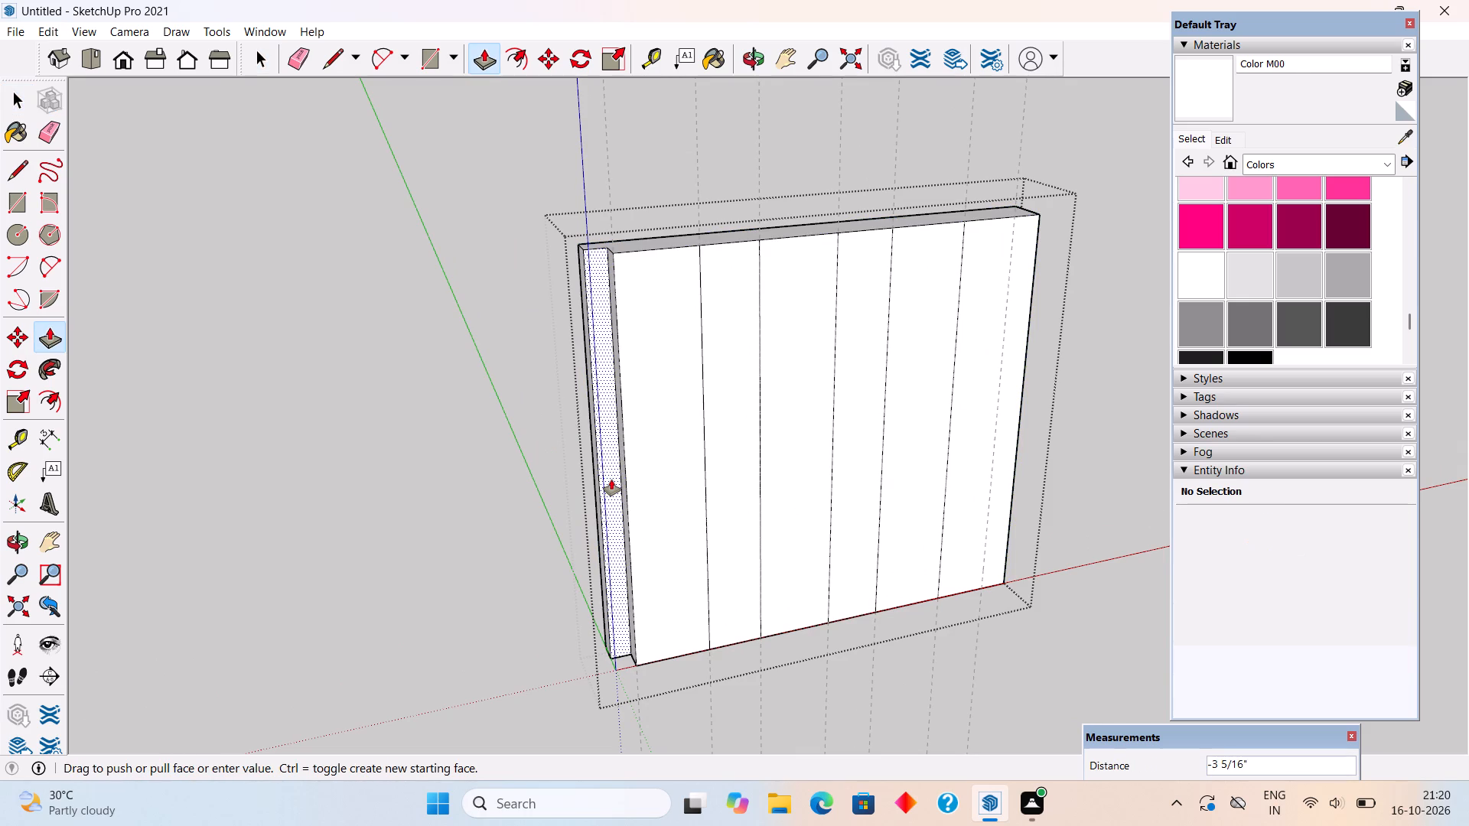
pyautogui.write('.5"')
pyautogui.press('Return')
pyautogui.doubleClick(720, 460)
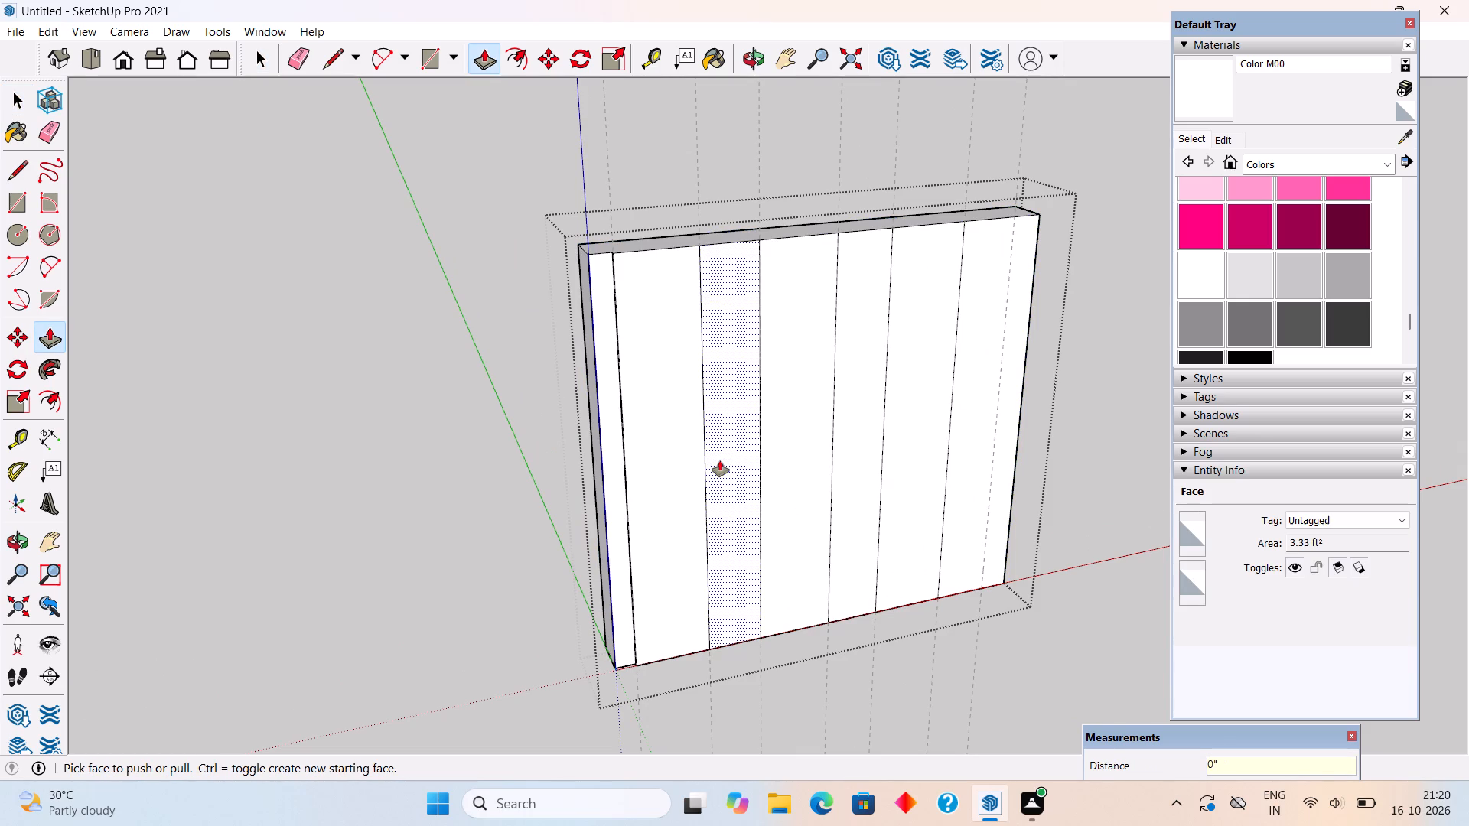
pyautogui.doubleClick(839, 426)
pyautogui.doubleClick(979, 411)
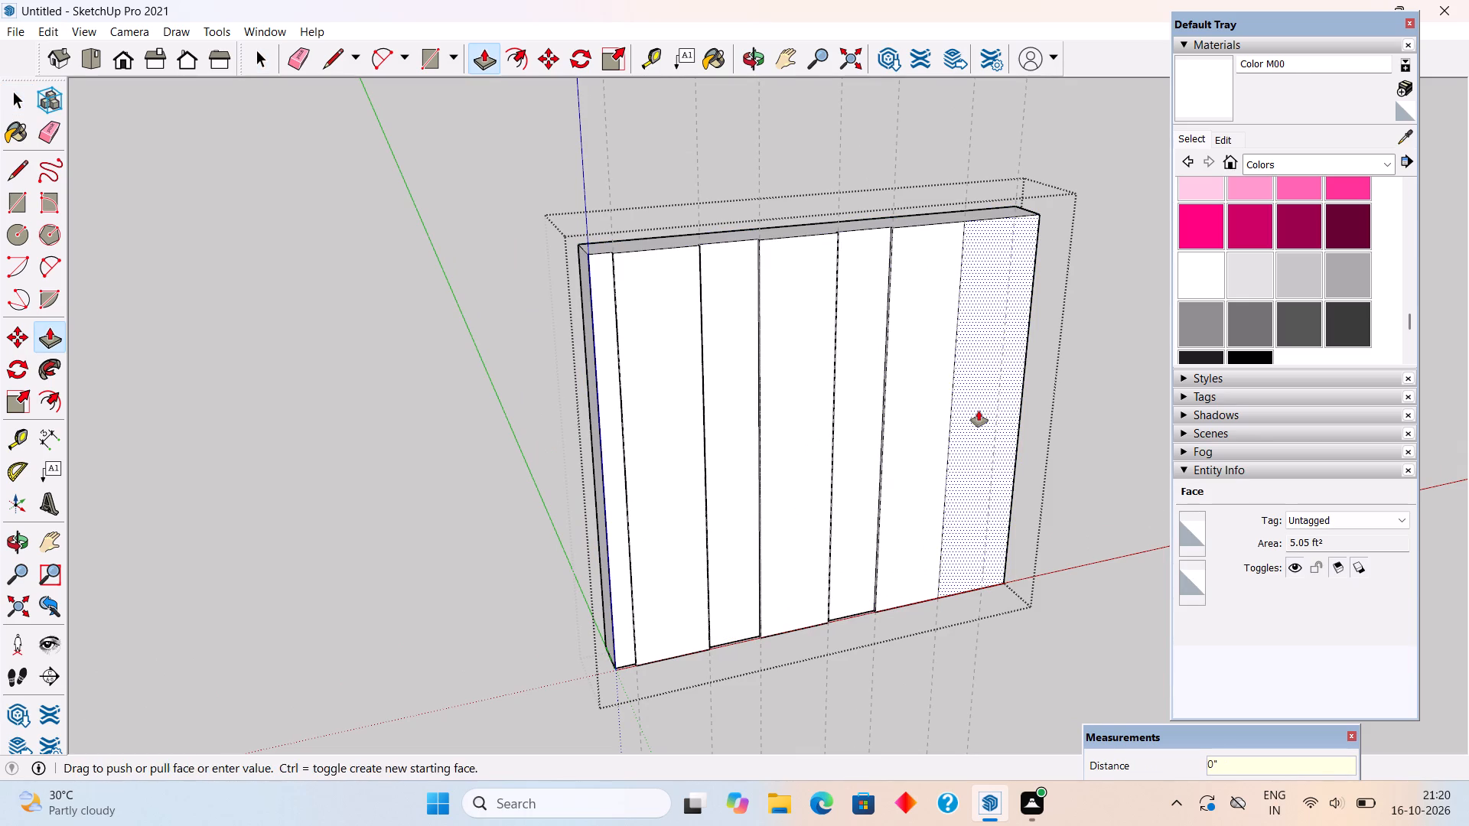
pyautogui.press('space')
pyautogui.click(1120, 493)
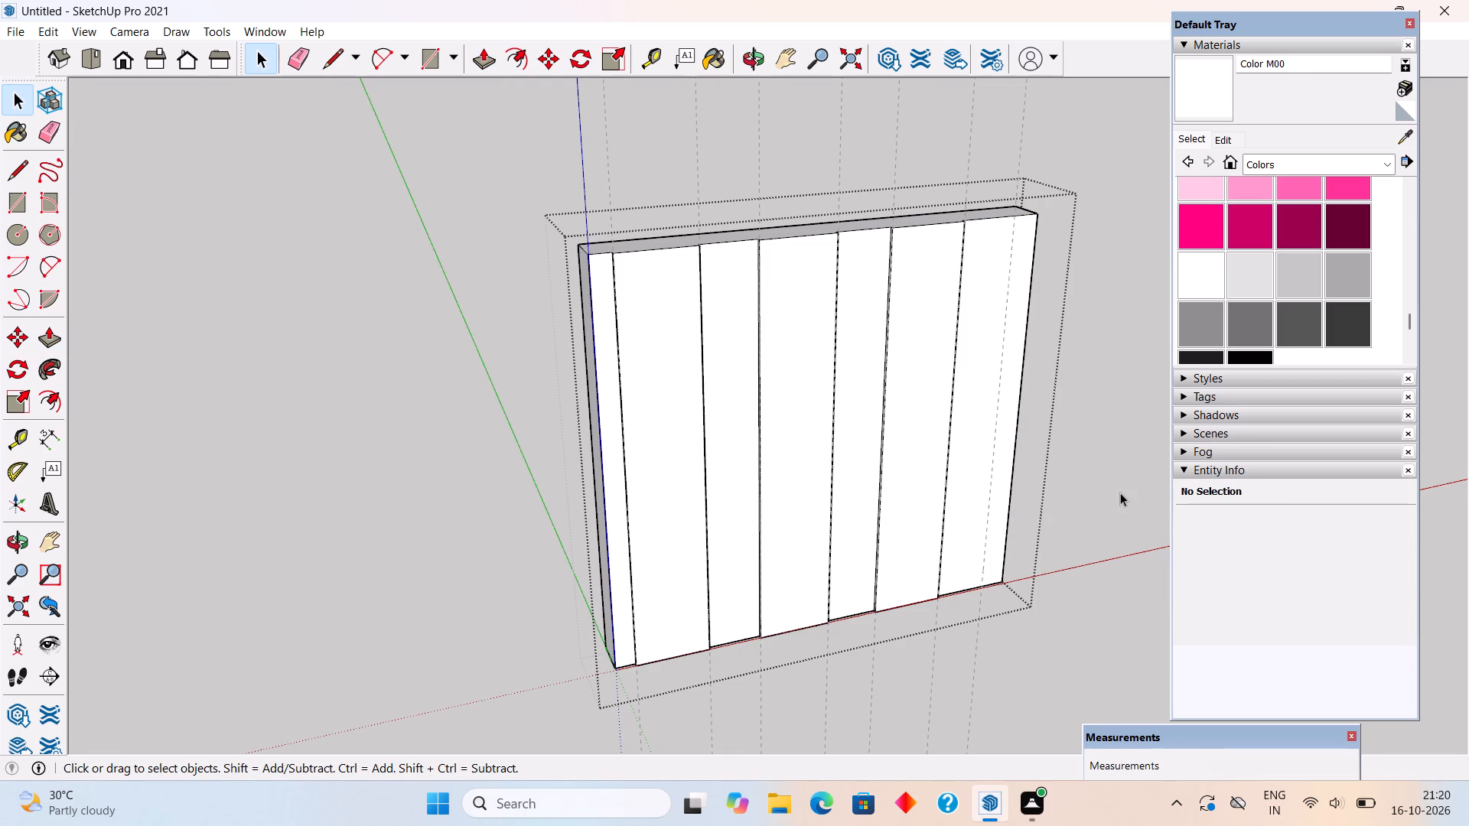
pyautogui.scroll(-3, 1031, 538)
pyautogui.moveTo(849, 538); pyautogui.dragTo(683, 707, button='middle')
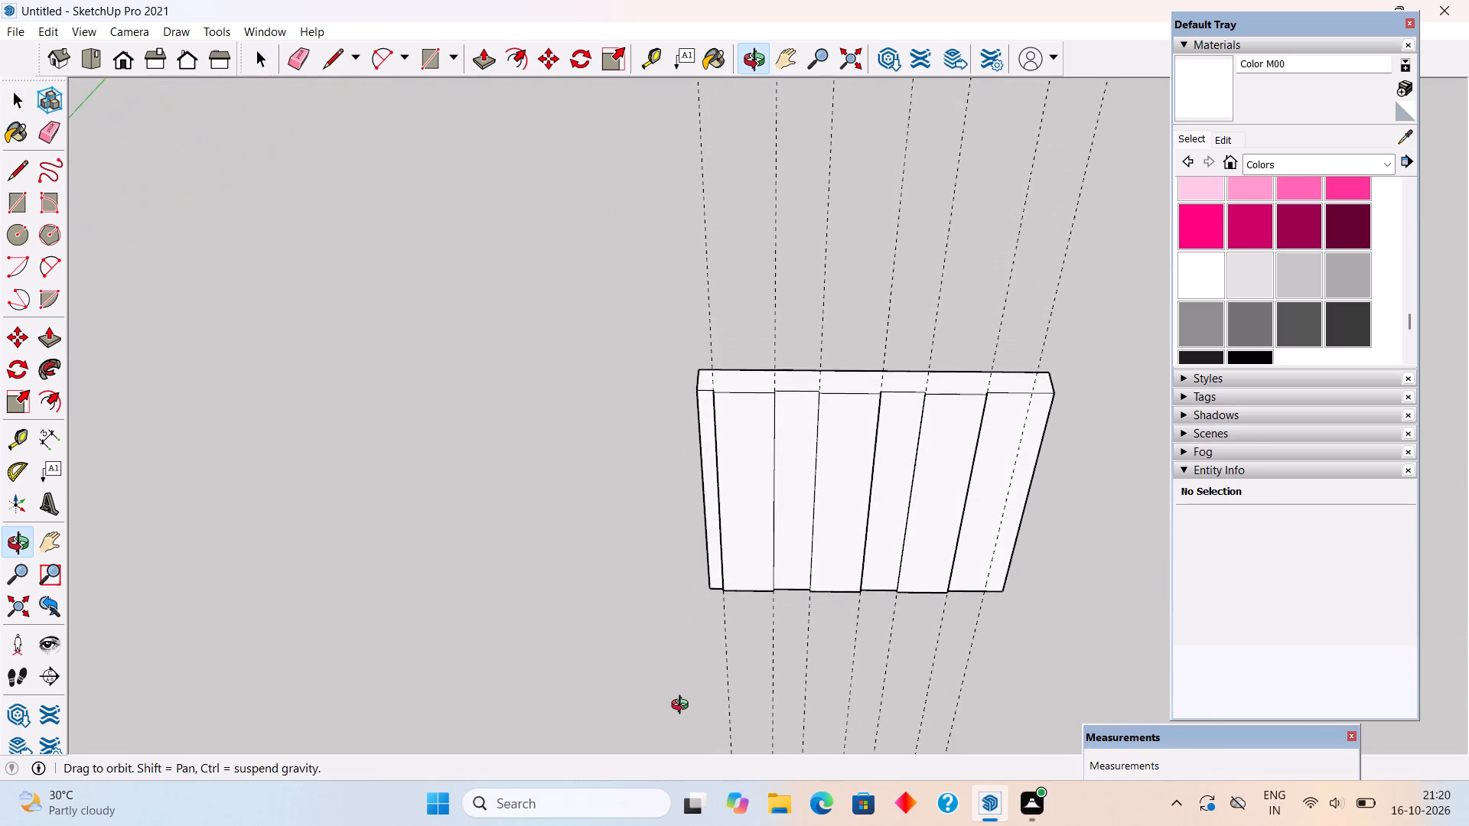
# Reopen the panel group, push the 3" left strip, both 8" strips and the right end strip inward another 0.5", and leave the group.
pyautogui.moveTo(683, 707); pyautogui.dragTo(682, 538, button='middle')
pyautogui.scroll(3, 682, 538)
pyautogui.moveTo(685, 541); pyautogui.dragTo(808, 650, button='middle')
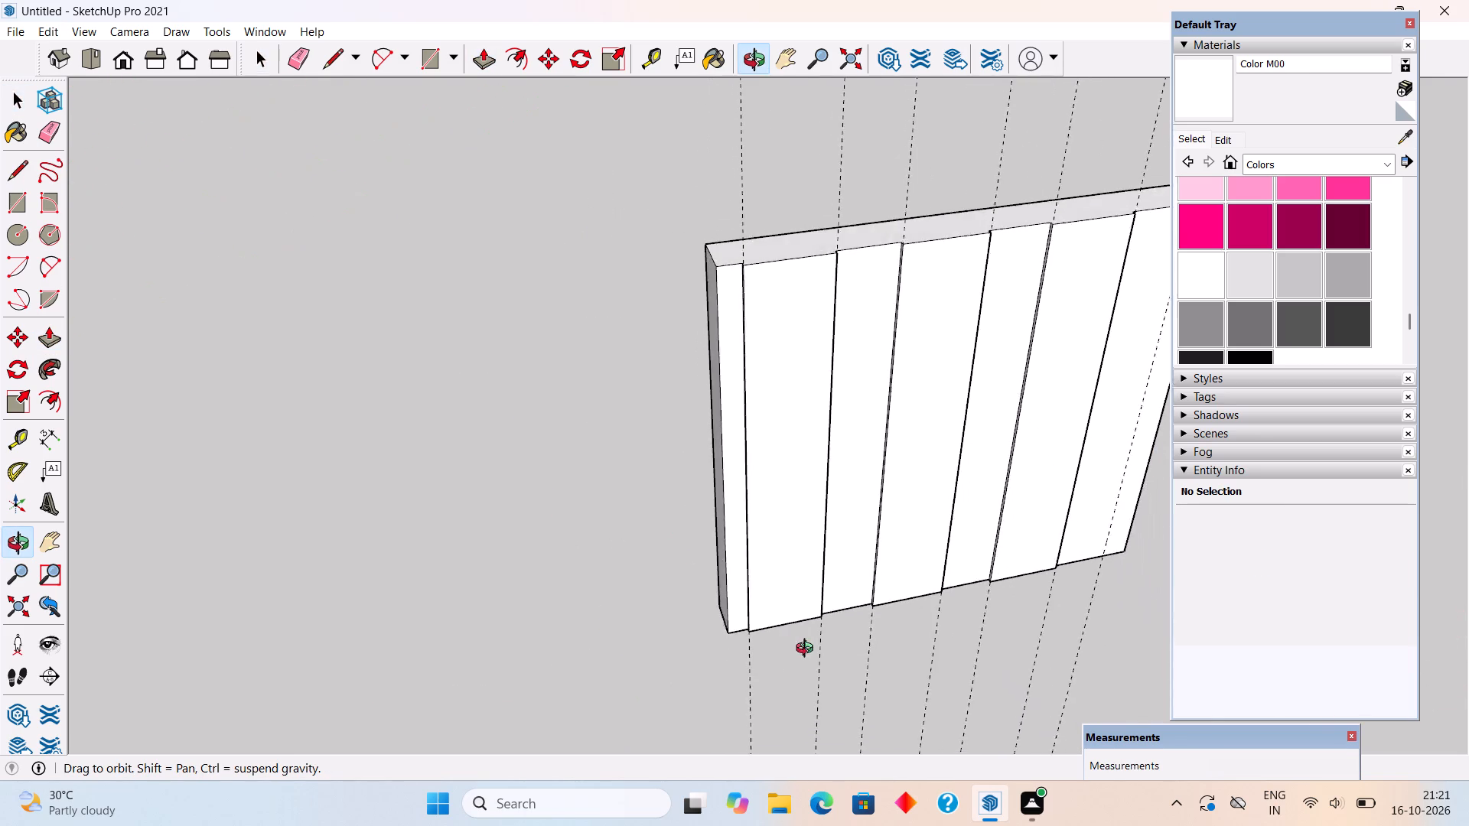
pyautogui.moveTo(808, 650); pyautogui.dragTo(886, 672, button='middle')
pyautogui.scroll(3, 770, 523)
pyautogui.tripleClick(748, 499)
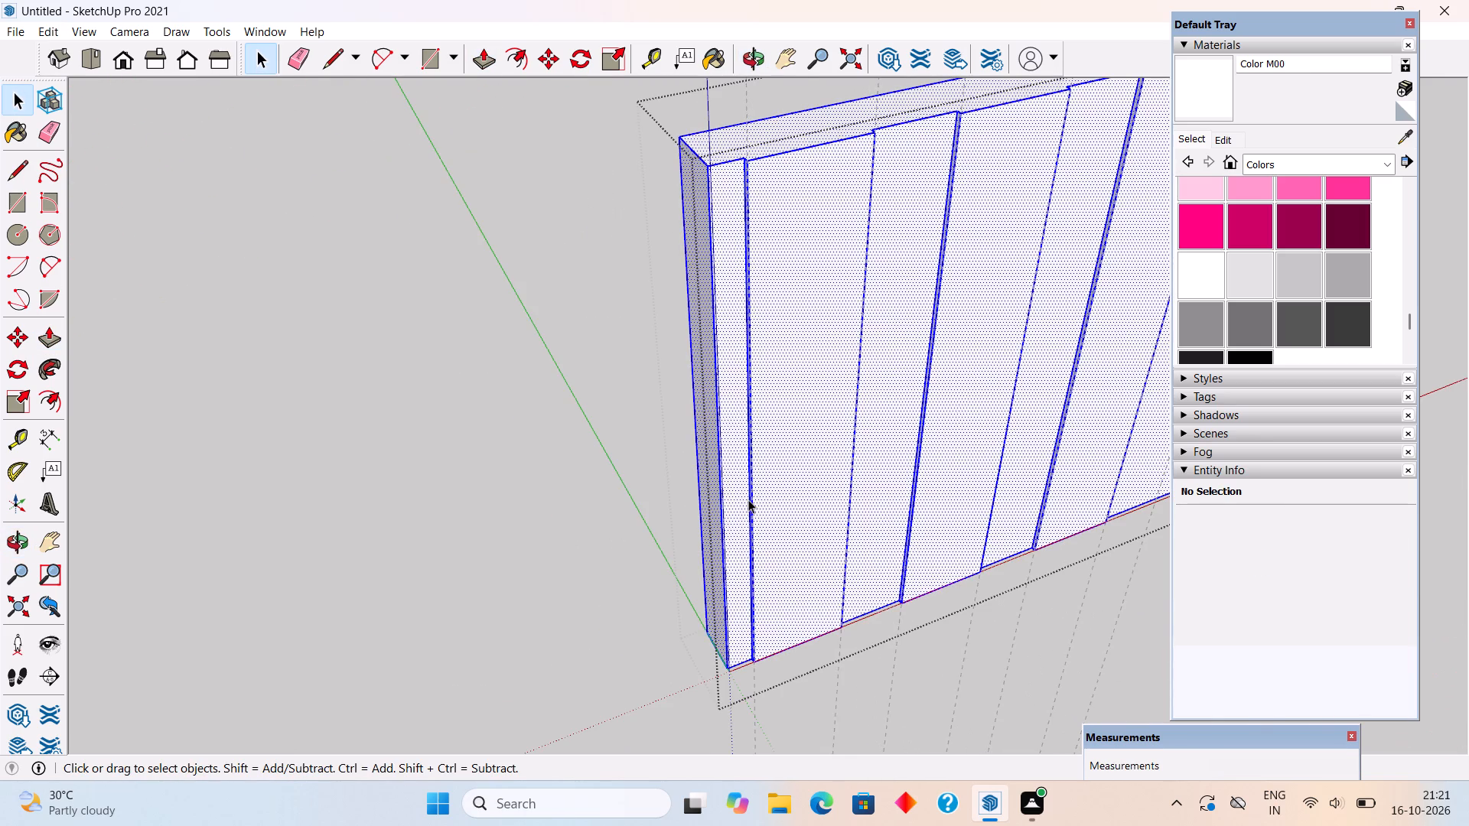
pyautogui.press('p')
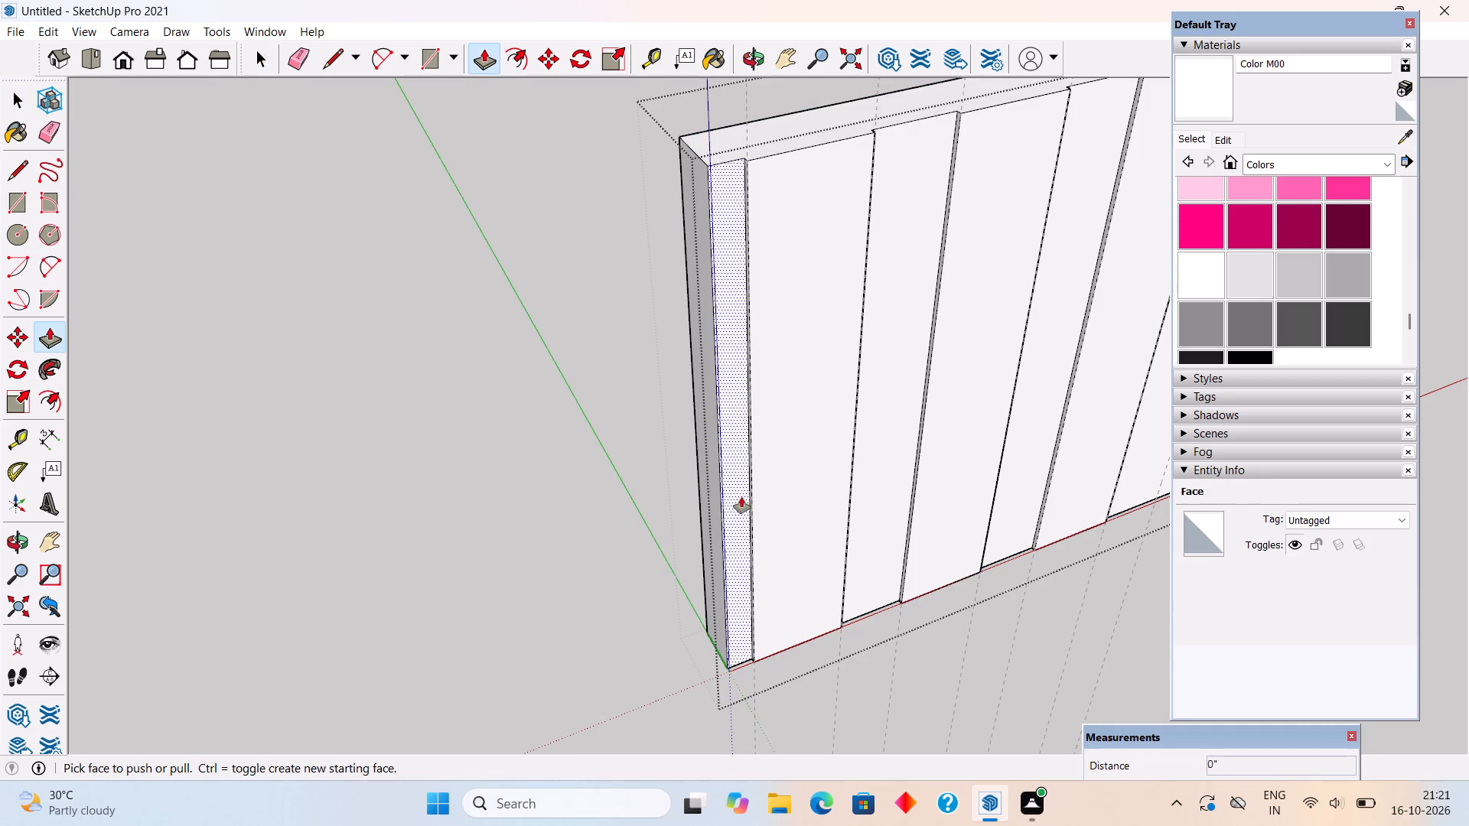
pyautogui.click(741, 497)
pyautogui.write('.5"')
pyautogui.press('Return')
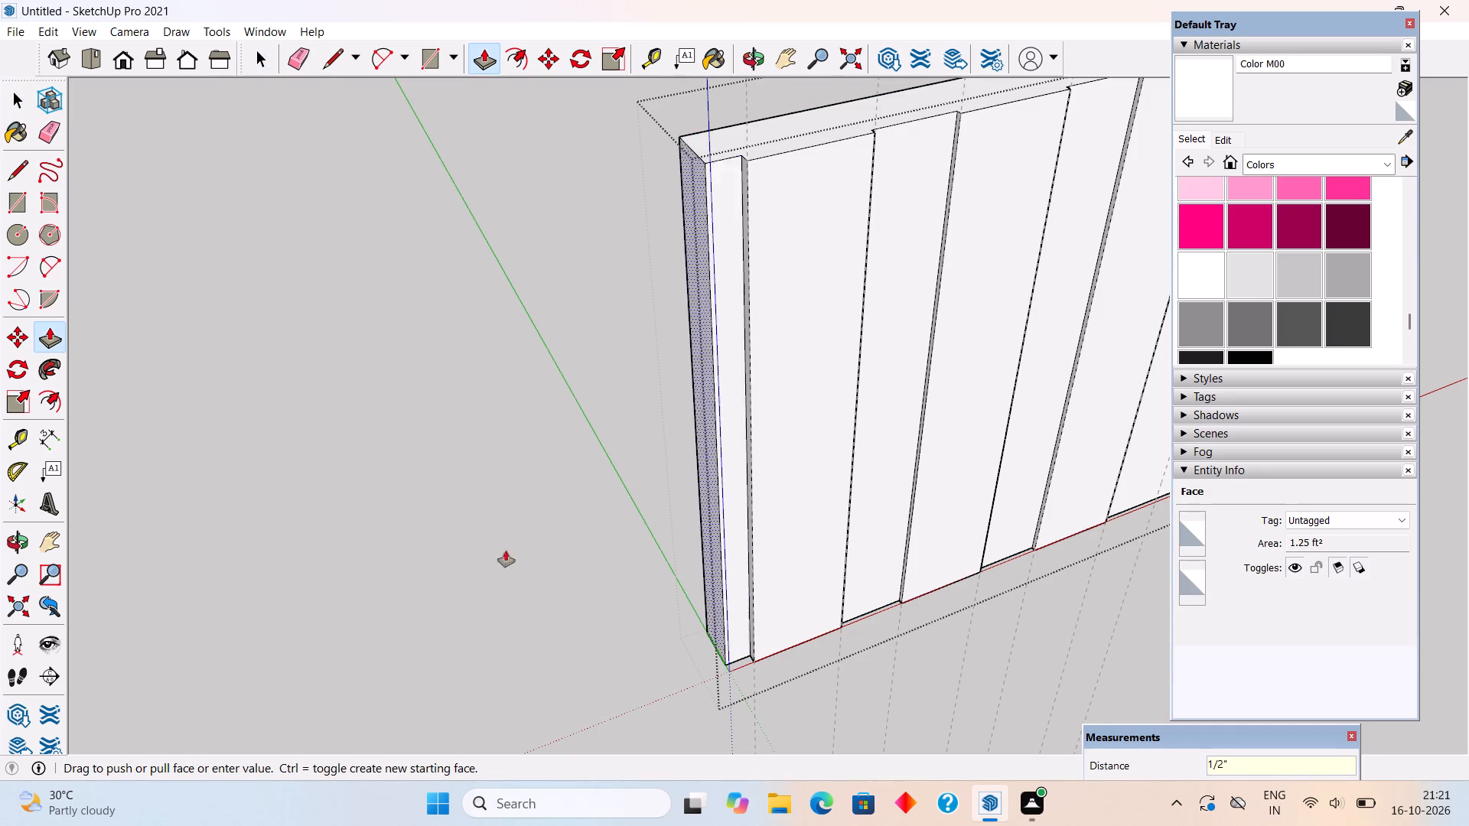
pyautogui.scroll(-4, 464, 577)
pyautogui.doubleClick(781, 427)
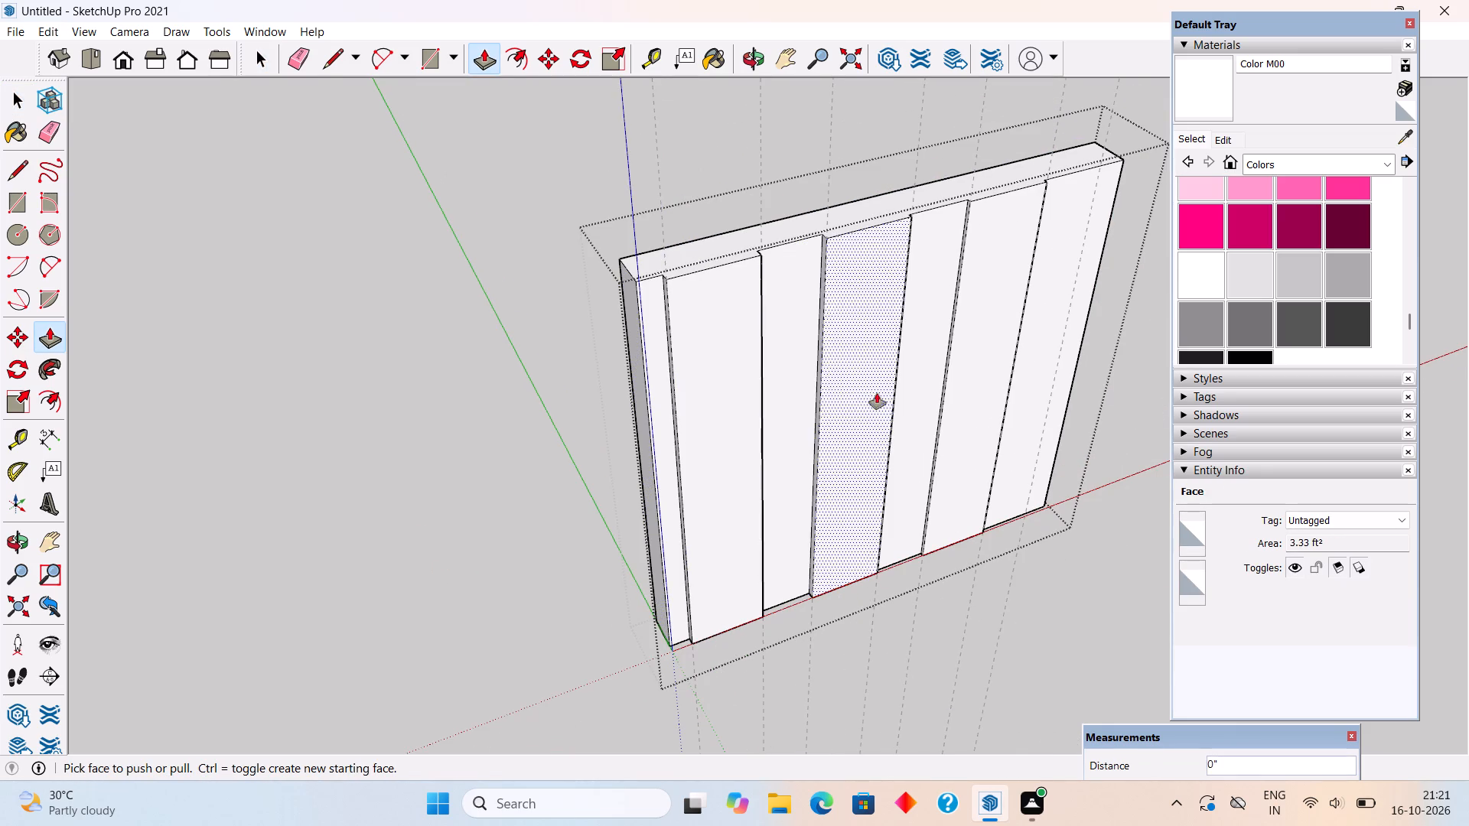
pyautogui.doubleClick(937, 348)
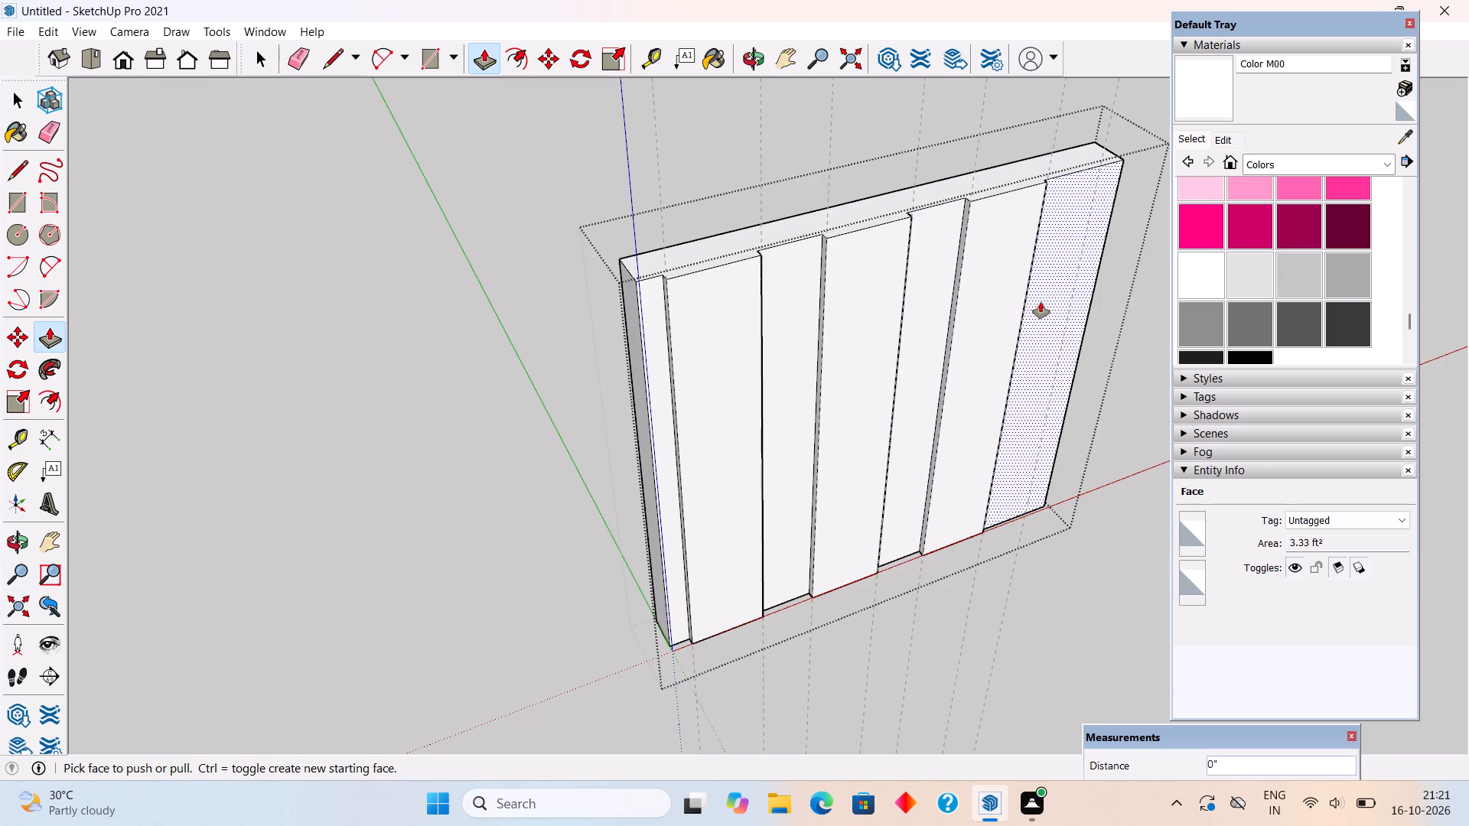
pyautogui.doubleClick(1041, 301)
pyautogui.press('space')
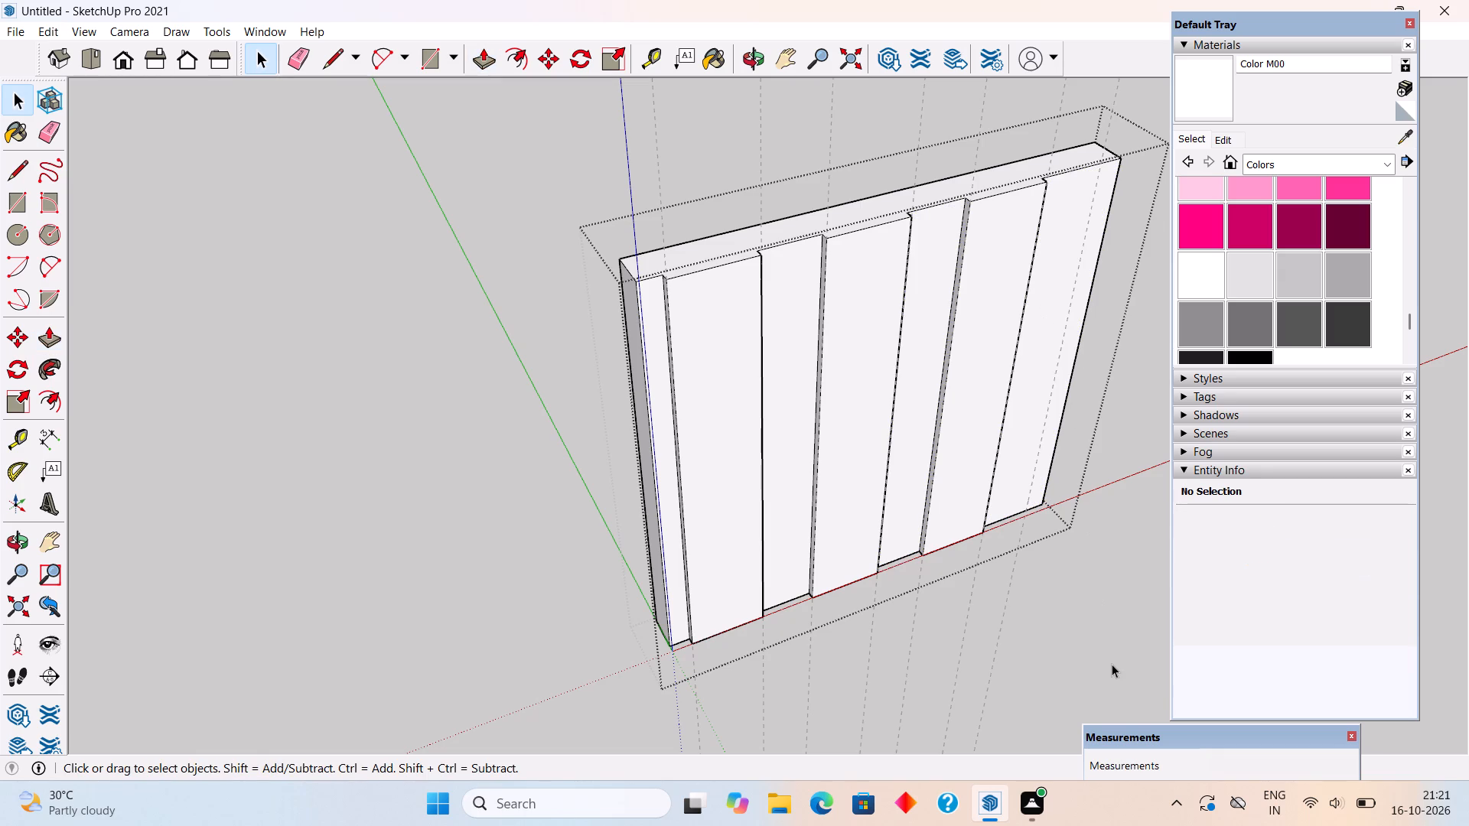
pyautogui.click(1112, 664)
# Delete all the construction guides around the panel.
pyautogui.scroll(-5, 1022, 600)
pyautogui.moveTo(942, 556); pyautogui.dragTo(660, 422, button='middle')
pyautogui.scroll(-3, 660, 422)
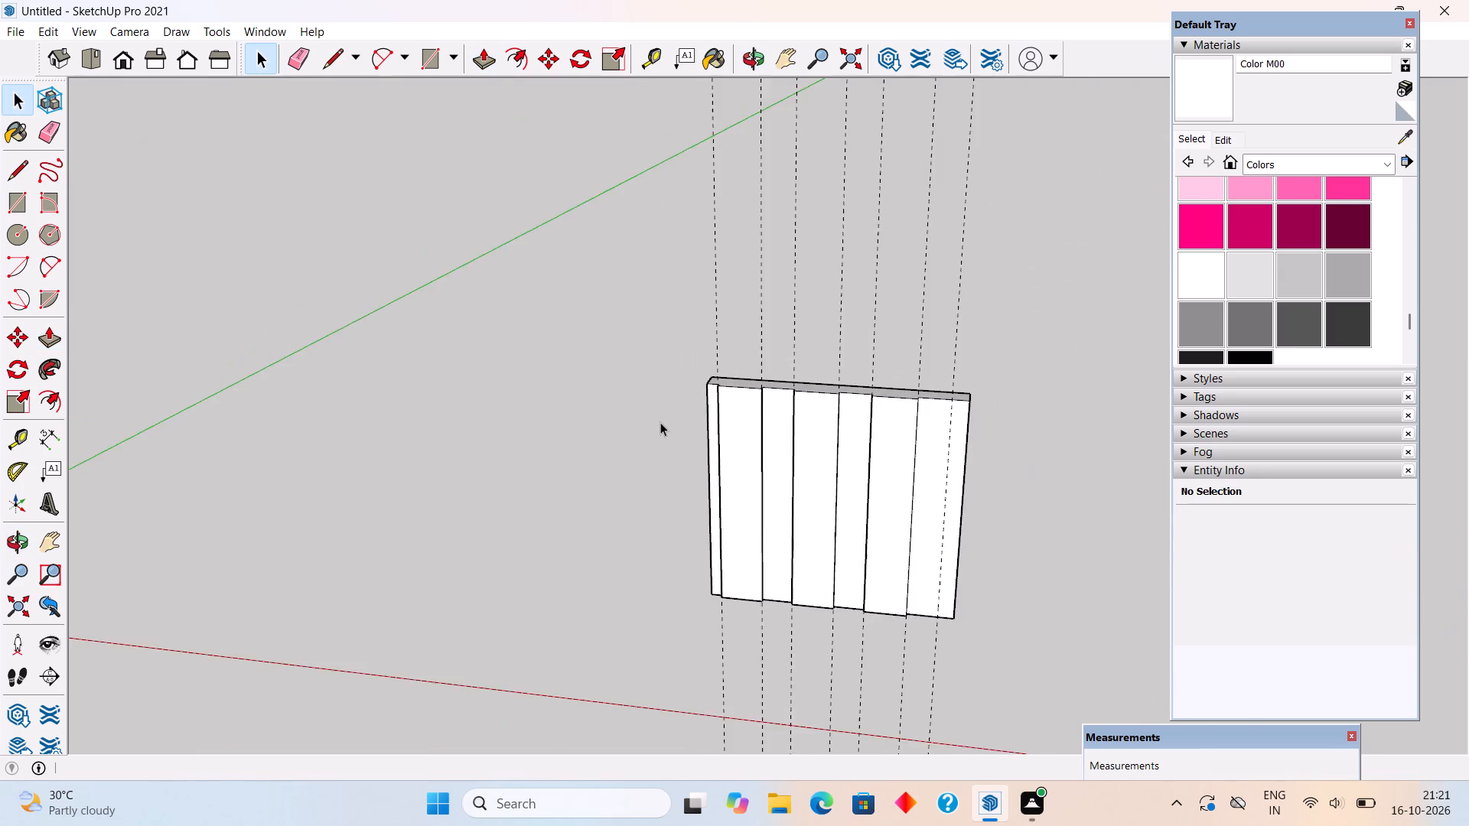
pyautogui.click(37, 31)
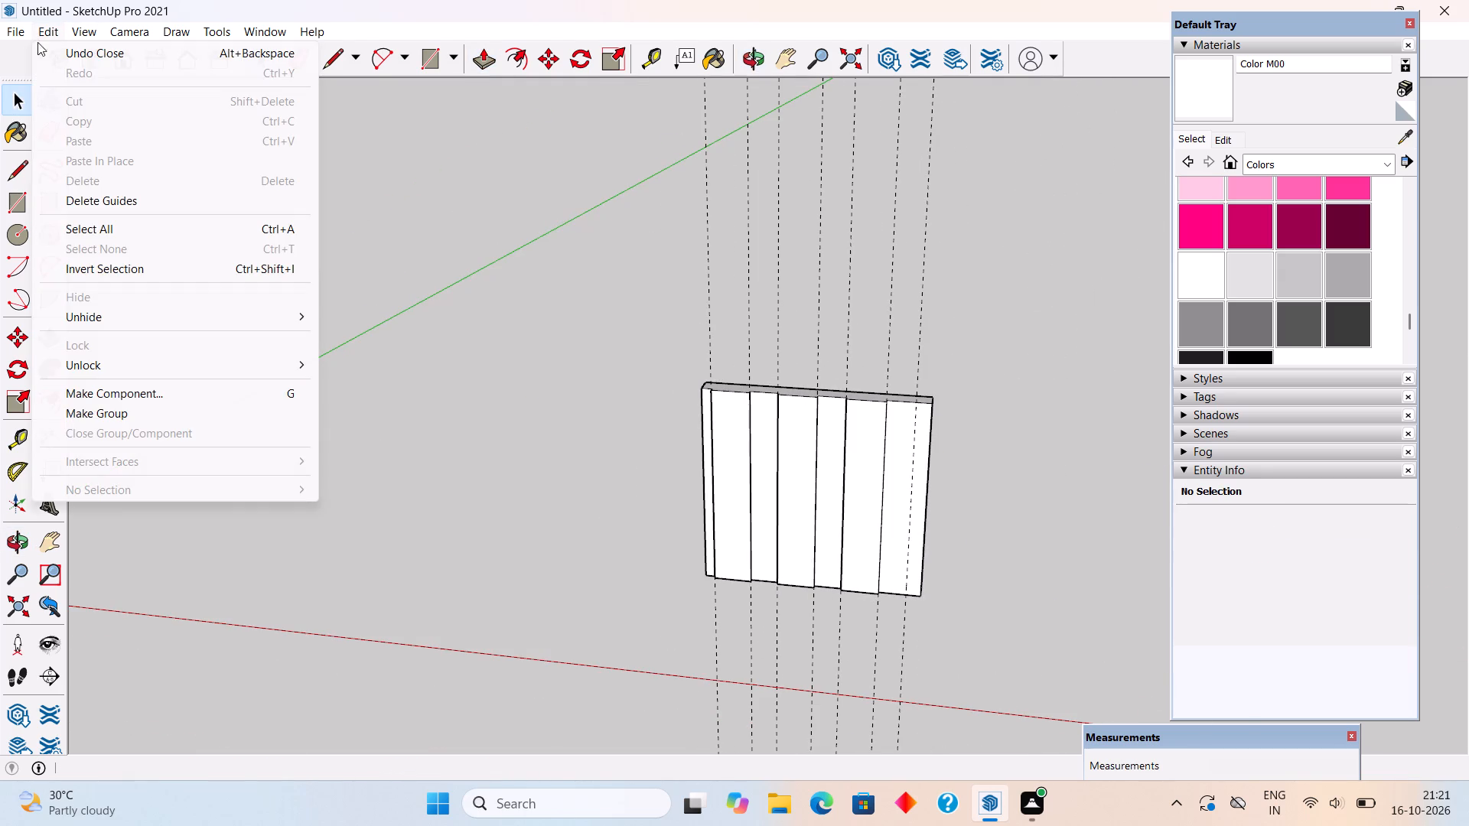
pyautogui.click(93, 204)
# Unhide the hidden house geometry around the panel.
pyautogui.click(45, 29)
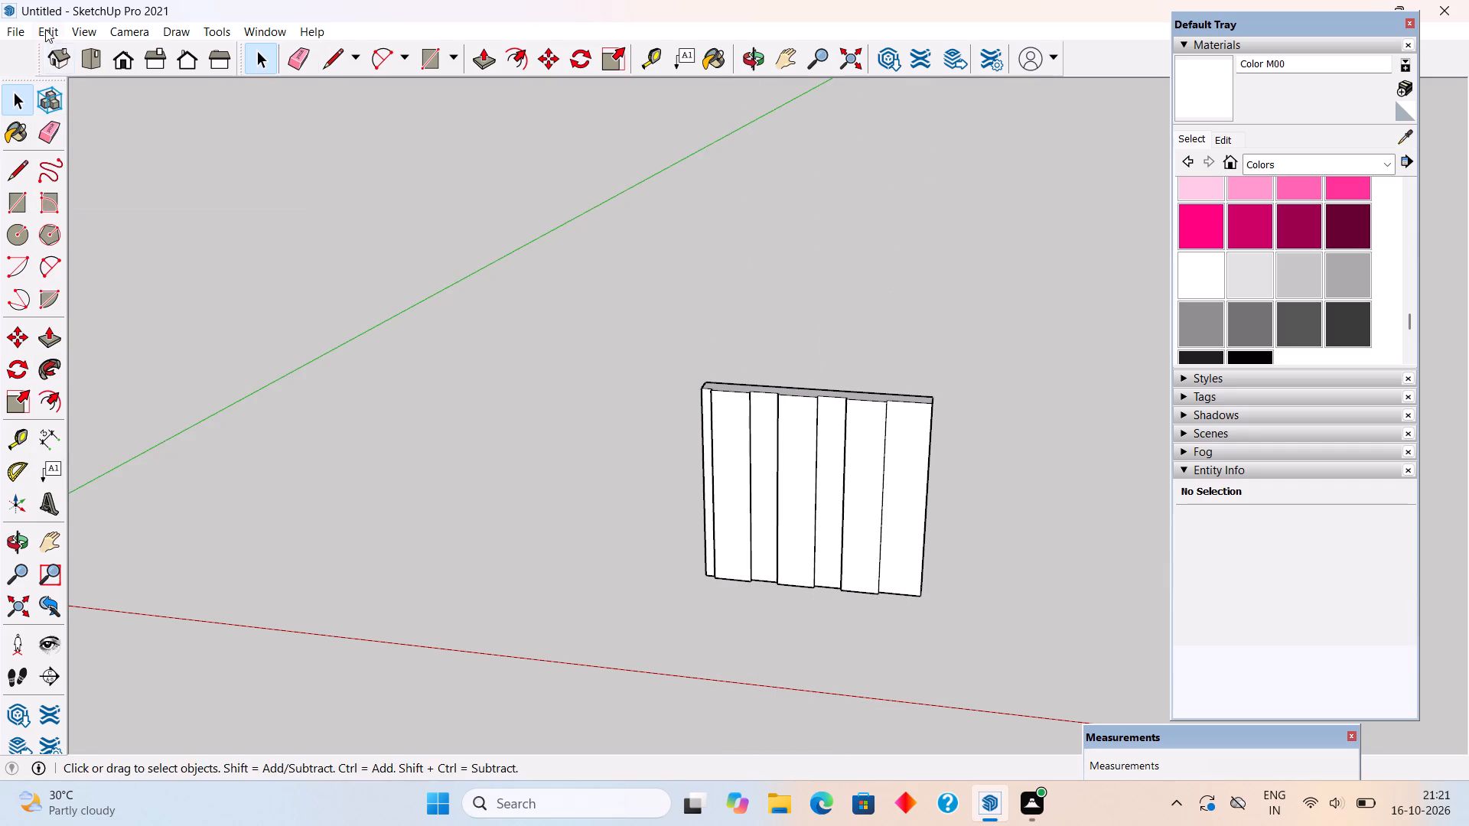
pyautogui.click(92, 323)
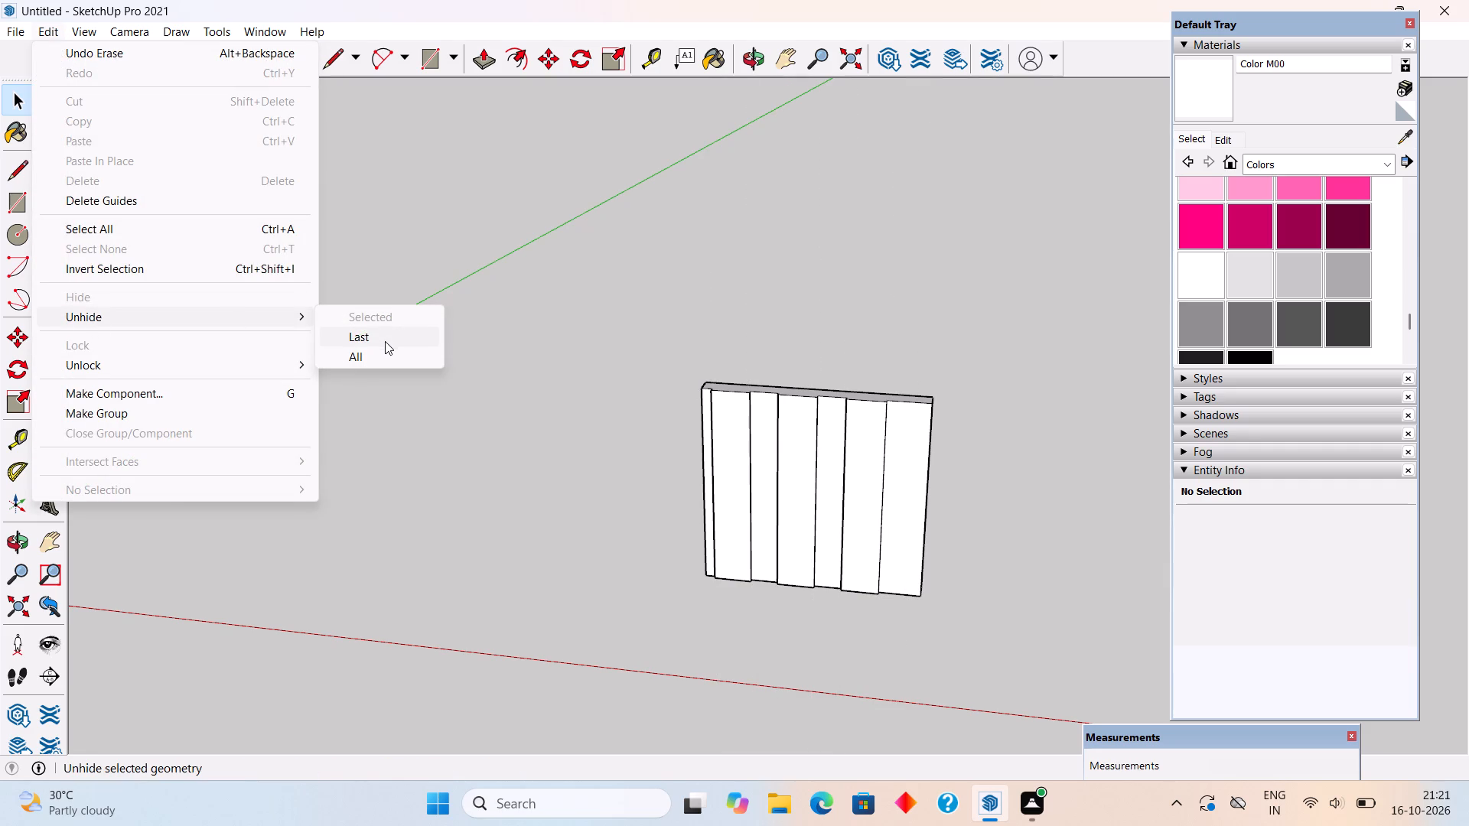
pyautogui.click(385, 349)
# Draw a rectangle about 18' by 9" covering the full top of the front boundary wall and pull it up 3" as a coping.
pyautogui.scroll(-4, 385, 349)
pyautogui.moveTo(584, 437); pyautogui.dragTo(598, 386, button='middle')
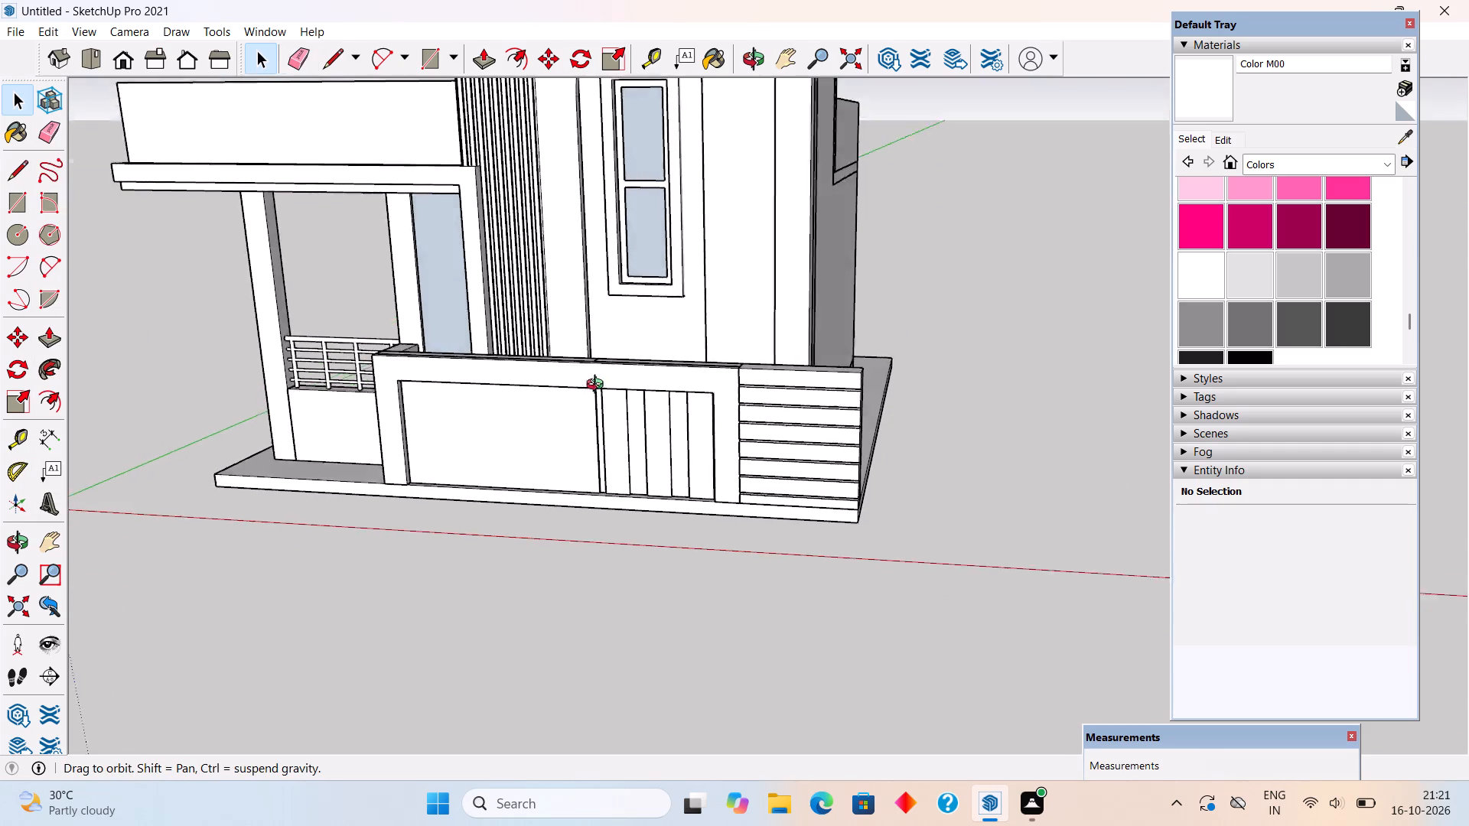
pyautogui.moveTo(598, 386); pyautogui.dragTo(687, 577, button='middle')
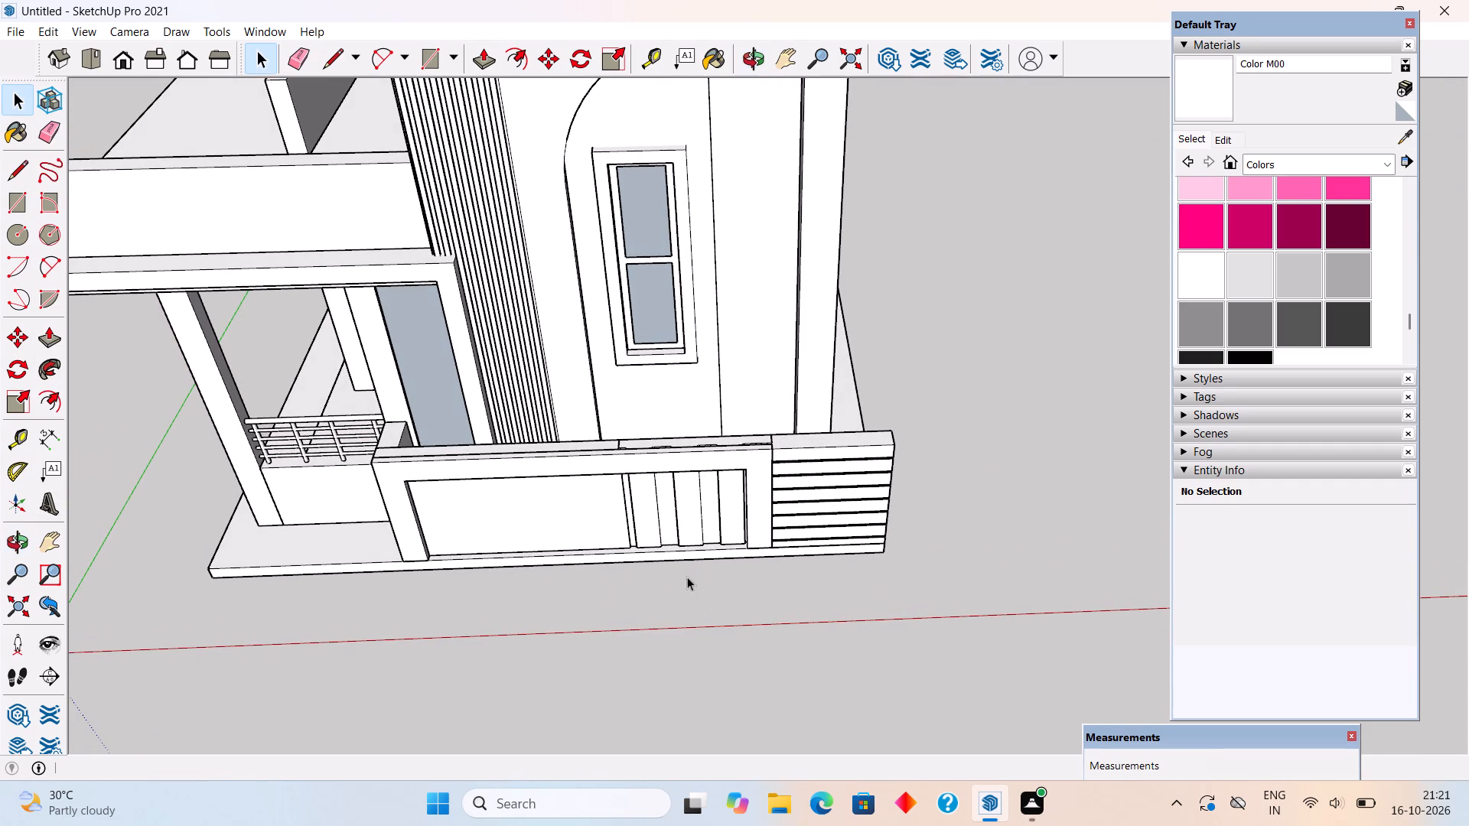
pyautogui.press('r')
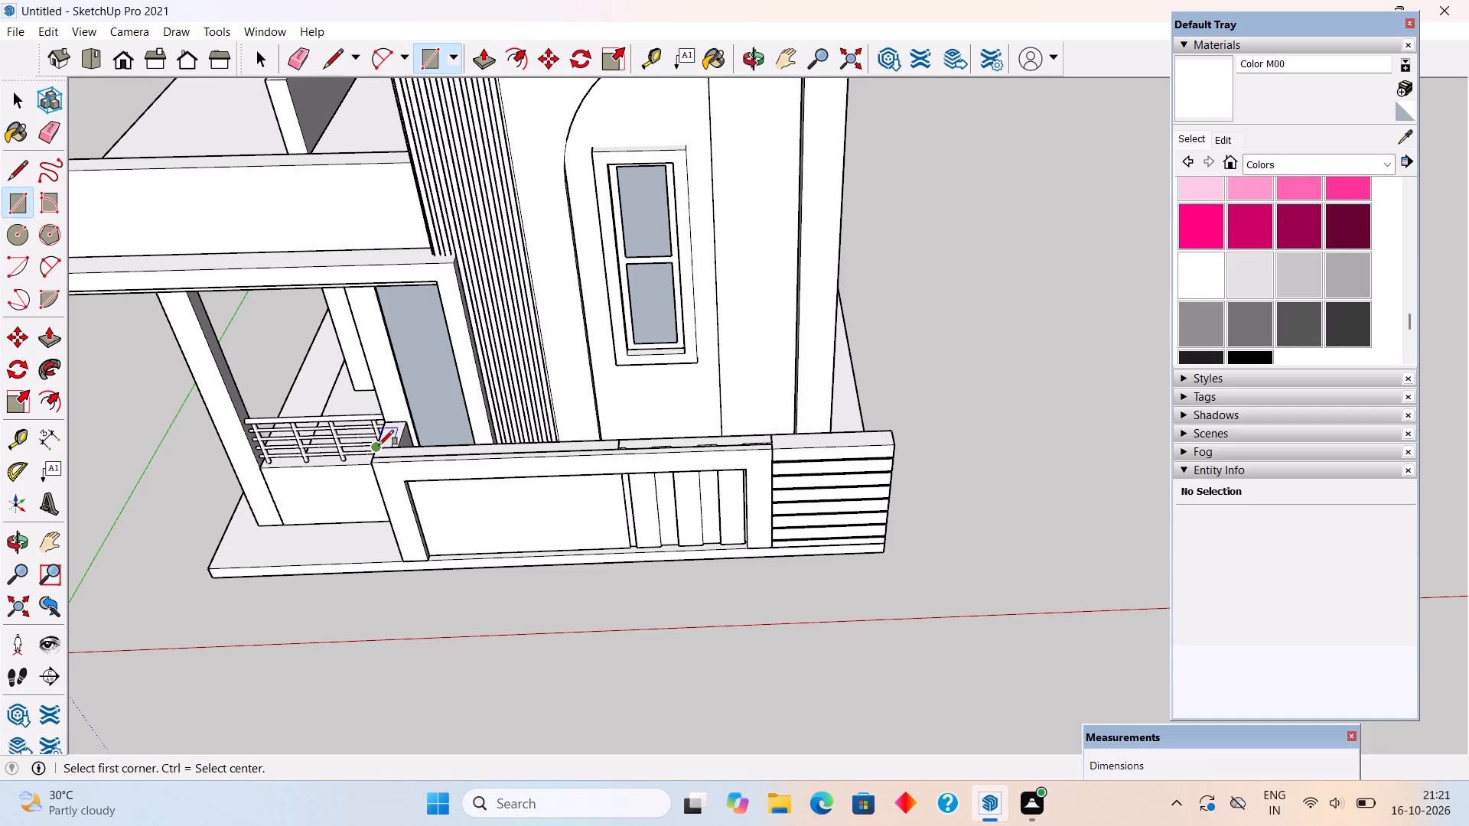
pyautogui.click(379, 445)
pyautogui.click(892, 449)
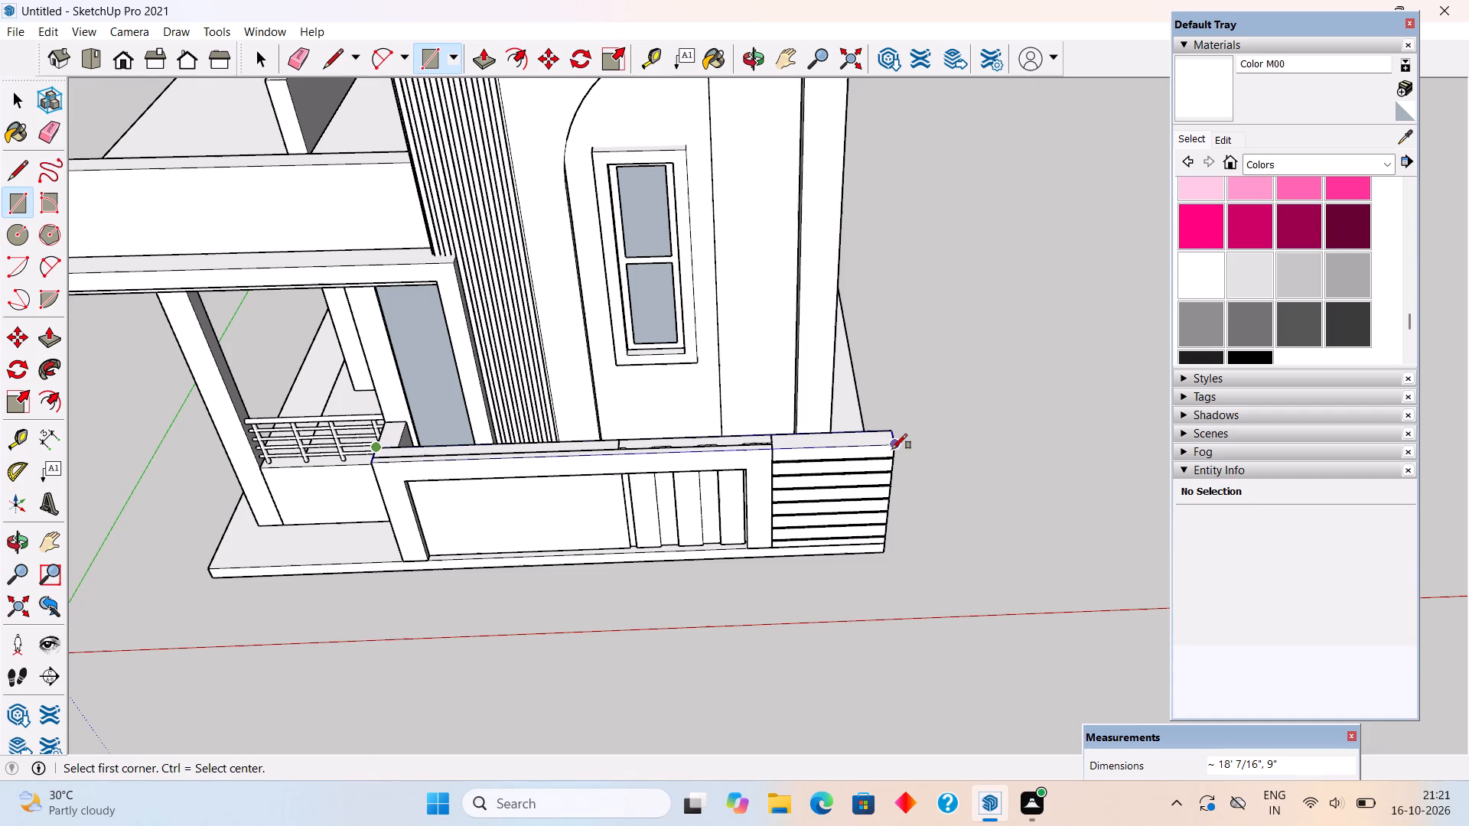
pyautogui.press('p')
pyautogui.click(883, 437)
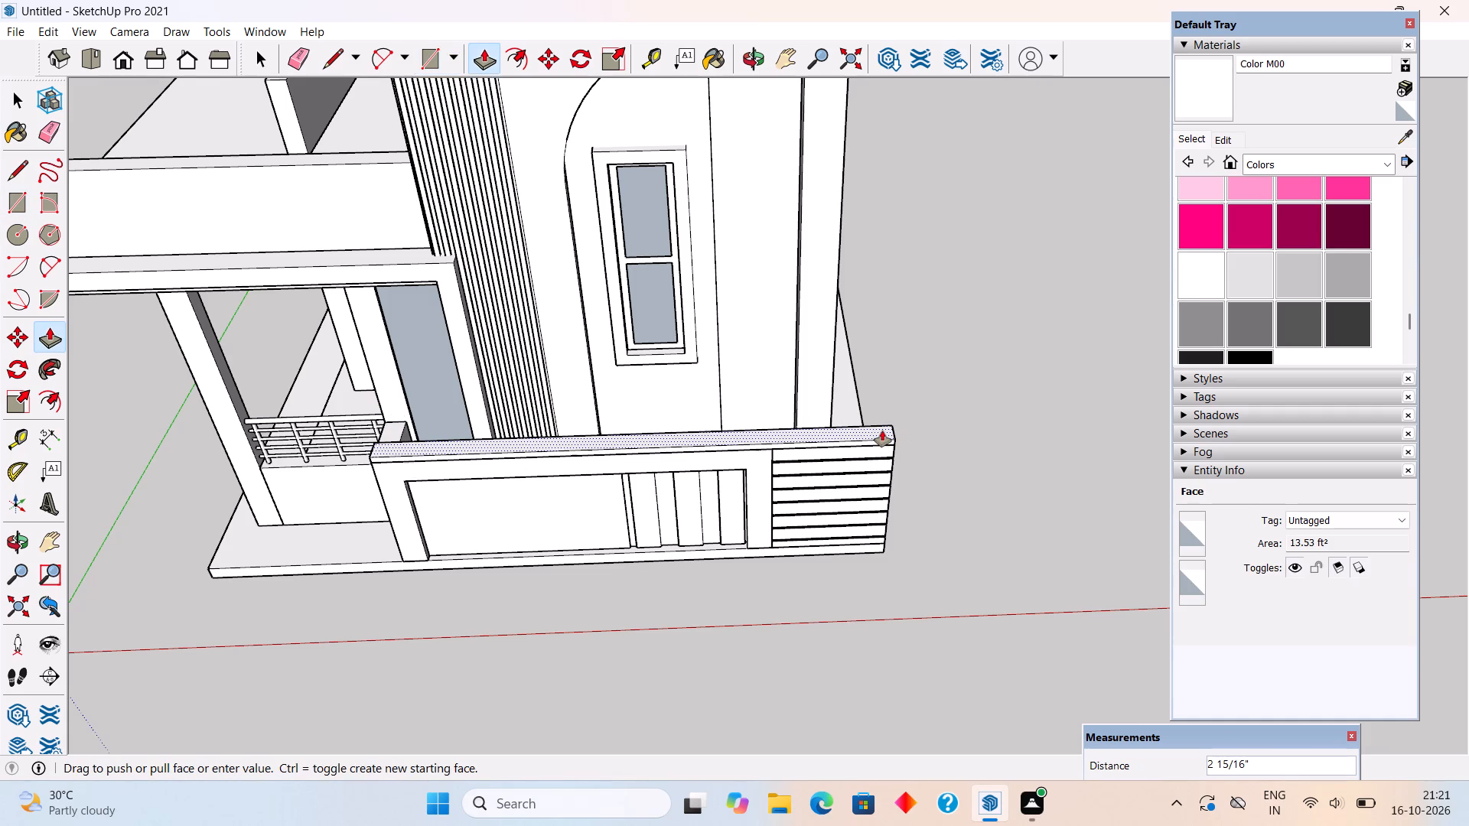
pyautogui.write('3"')
pyautogui.press('Return')
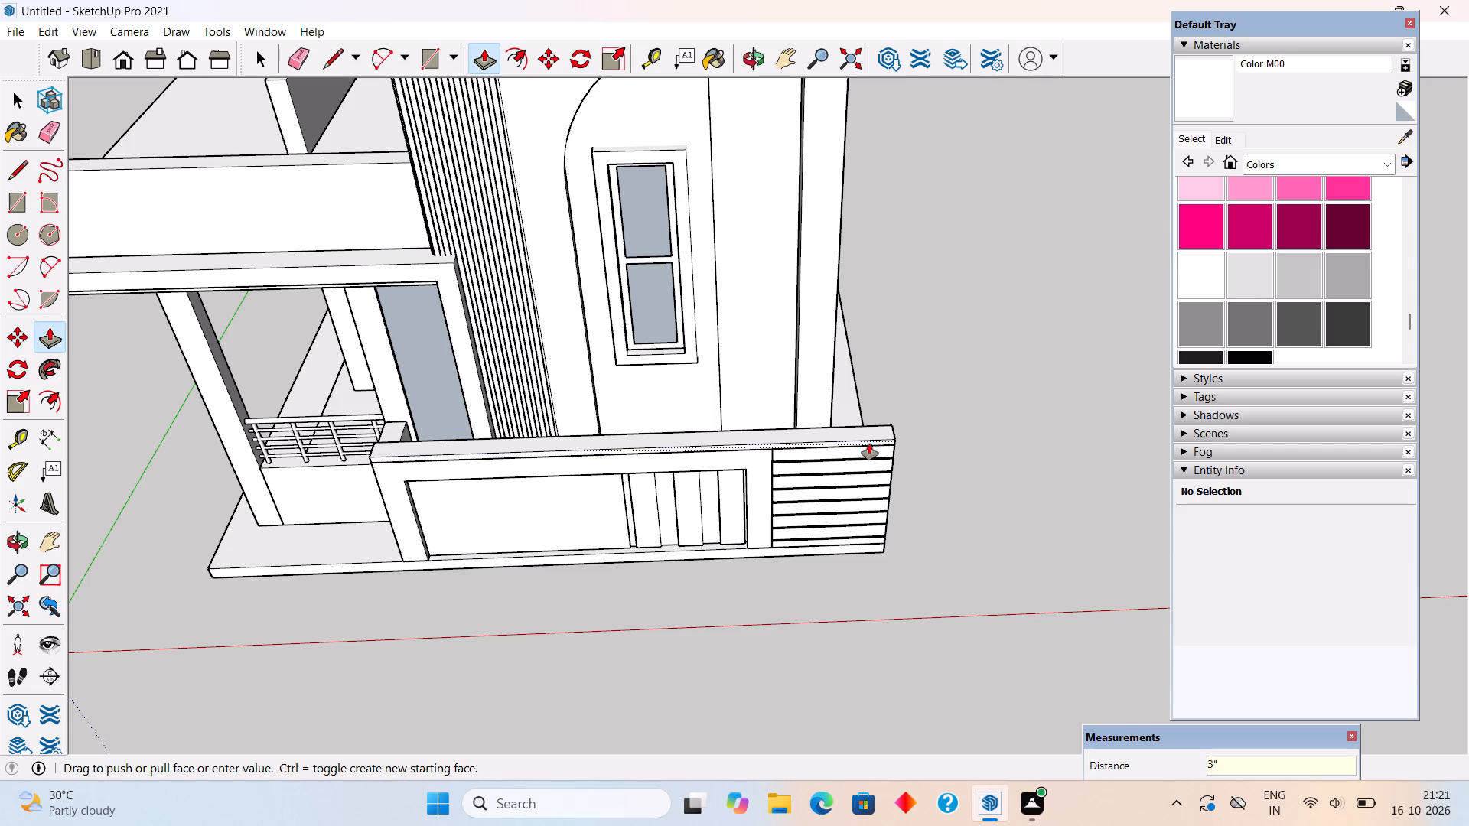
# Pull the coping's front face outward 2" and make a group of the coping with its connected geometry.
pyautogui.click(869, 444)
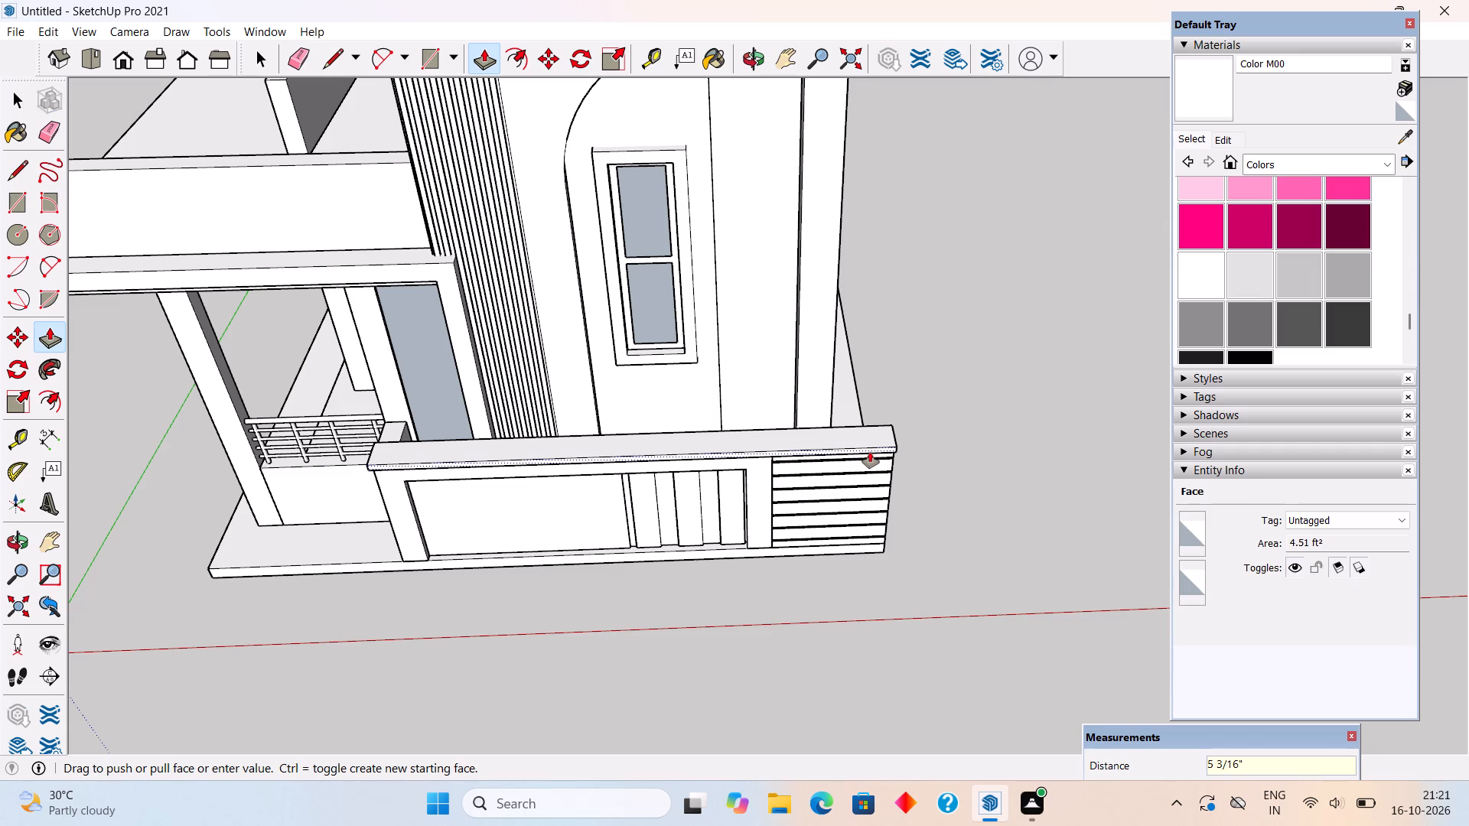
pyautogui.write('2"')
pyautogui.press('Return')
pyautogui.press('space')
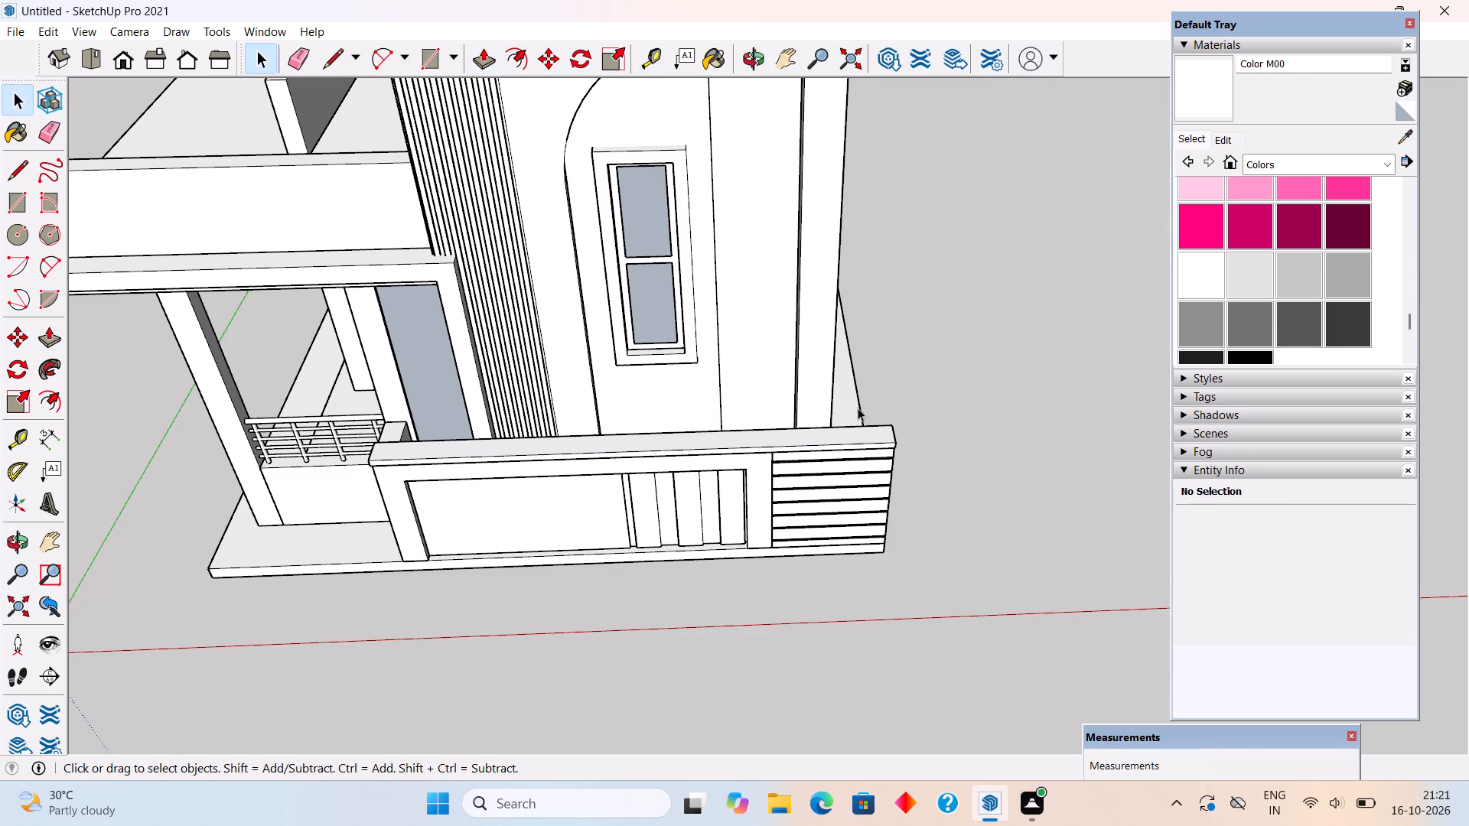
pyautogui.tripleClick(850, 437)
pyautogui.rightClick(850, 437)
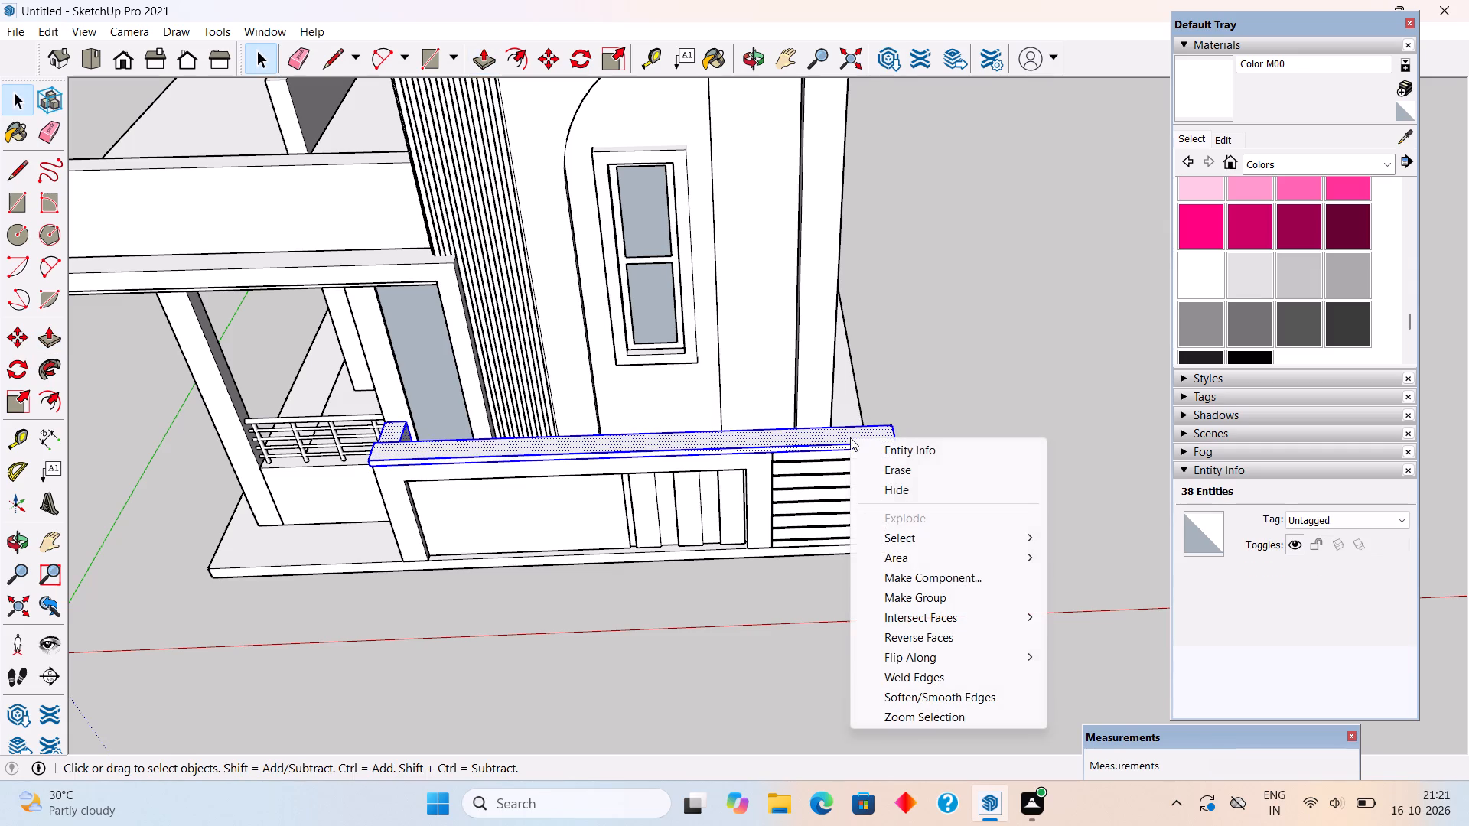
pyautogui.click(926, 593)
pyautogui.click(910, 460)
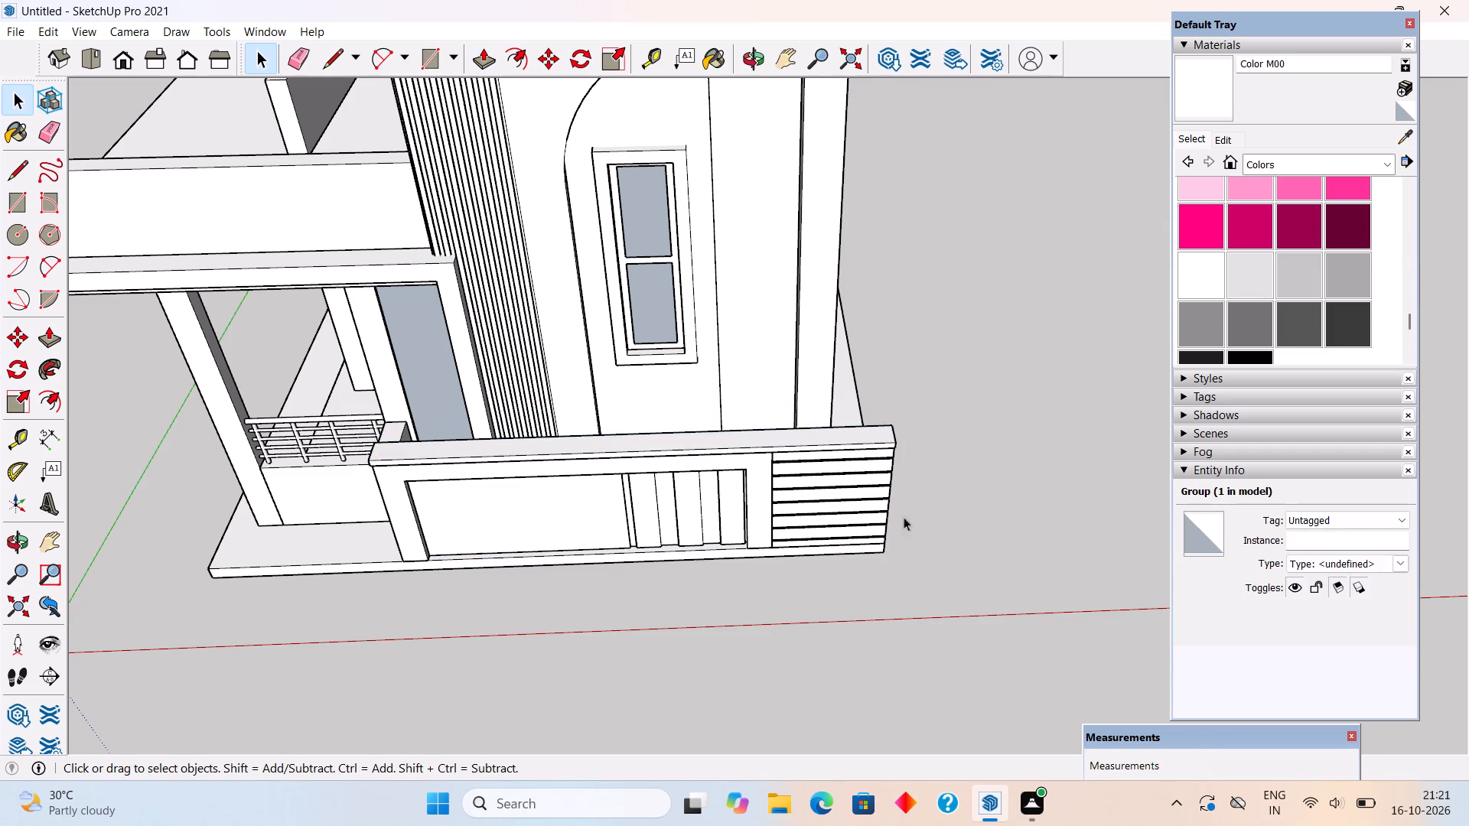
# Place a guide on the base slab 9" inward from its long side edge beside the tall side wall.
pyautogui.scroll(-4, 895, 532)
pyautogui.moveTo(871, 517); pyautogui.dragTo(552, 340, button='middle')
pyautogui.scroll(-2, 552, 340)
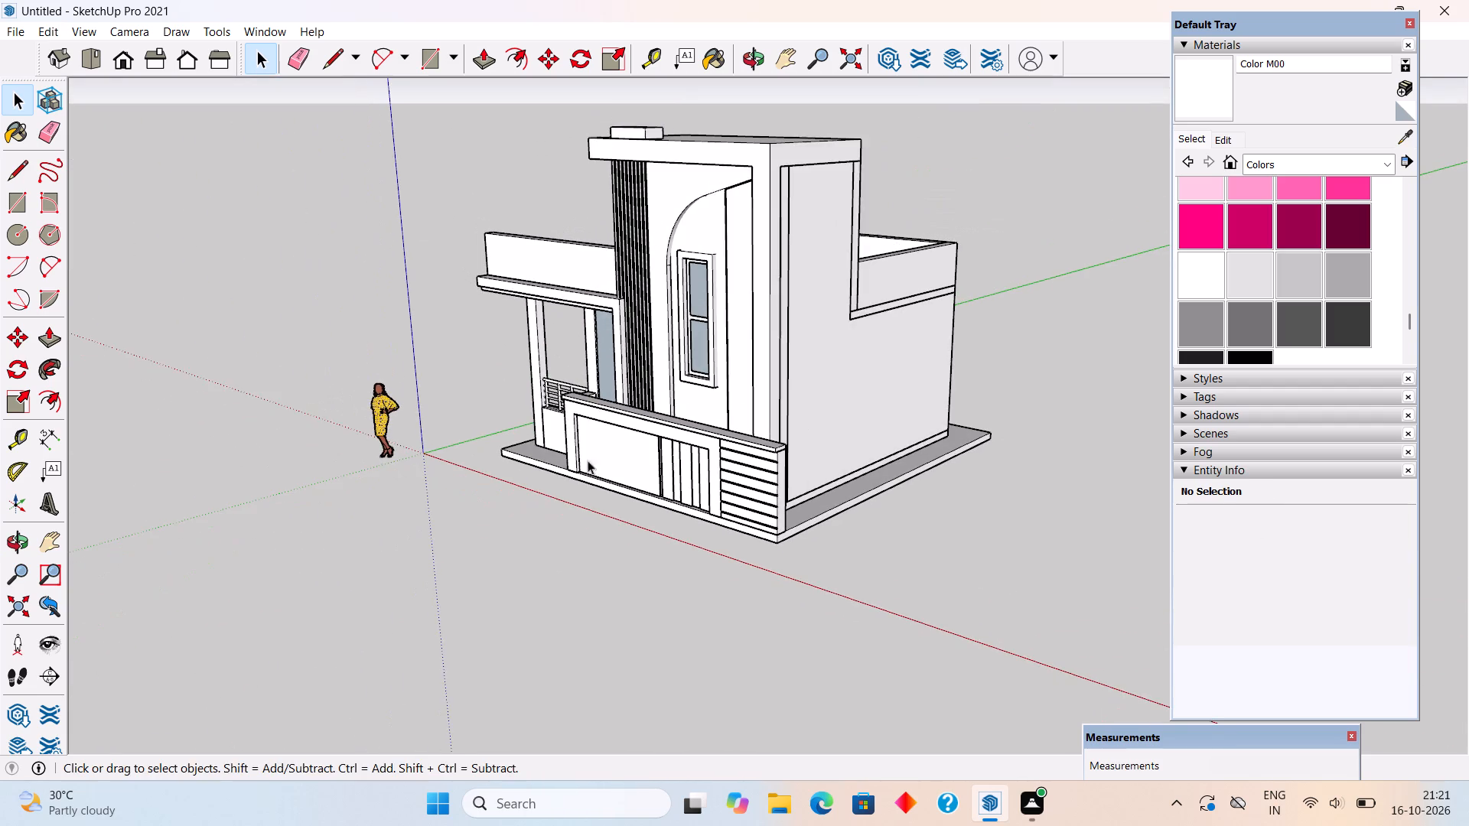
pyautogui.moveTo(797, 538); pyautogui.dragTo(1161, 401, button='middle')
pyautogui.moveTo(666, 597); pyautogui.dragTo(631, 699, button='middle')
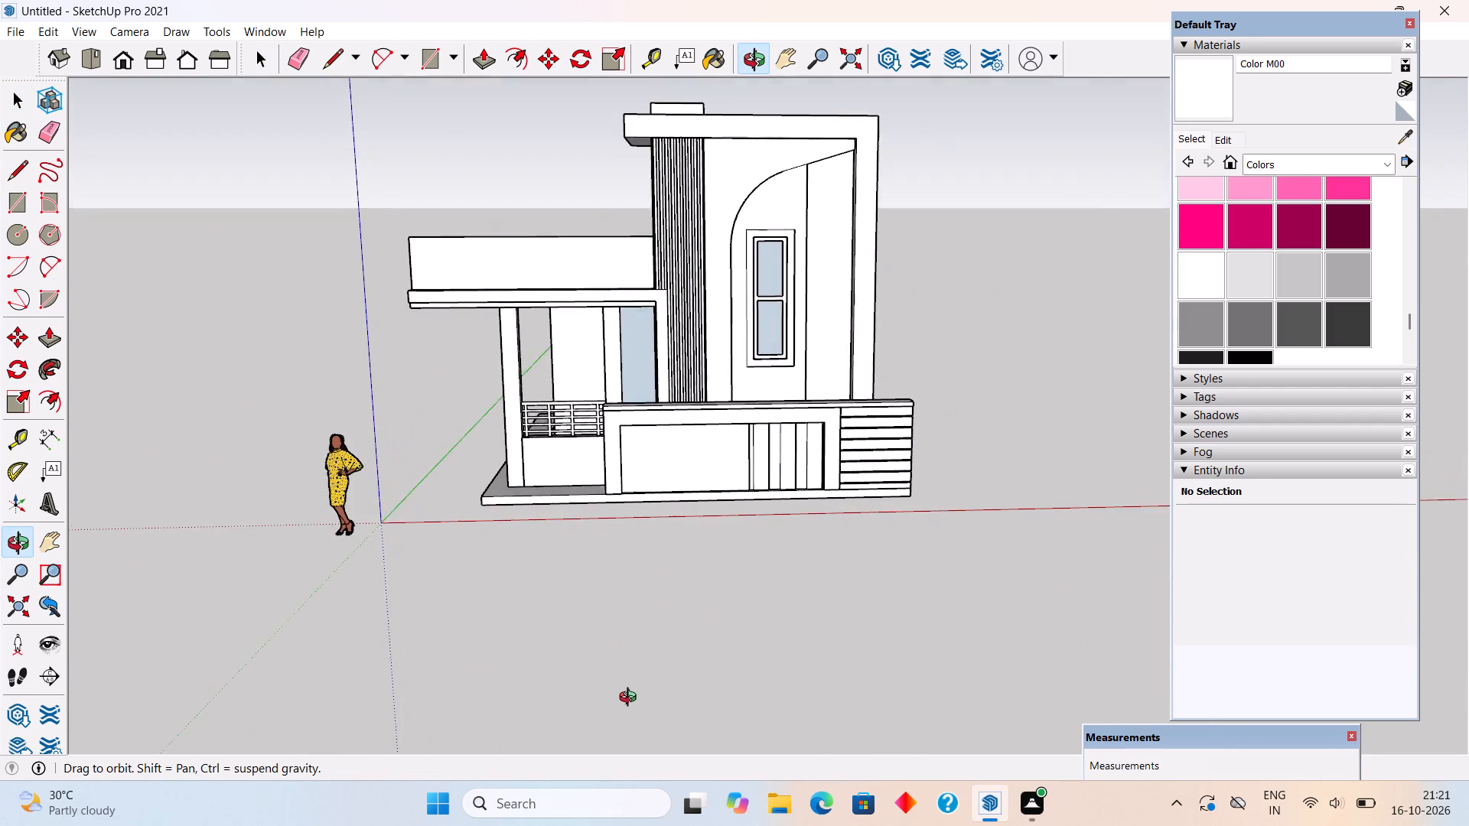
pyautogui.moveTo(631, 699); pyautogui.dragTo(299, 688, button='middle')
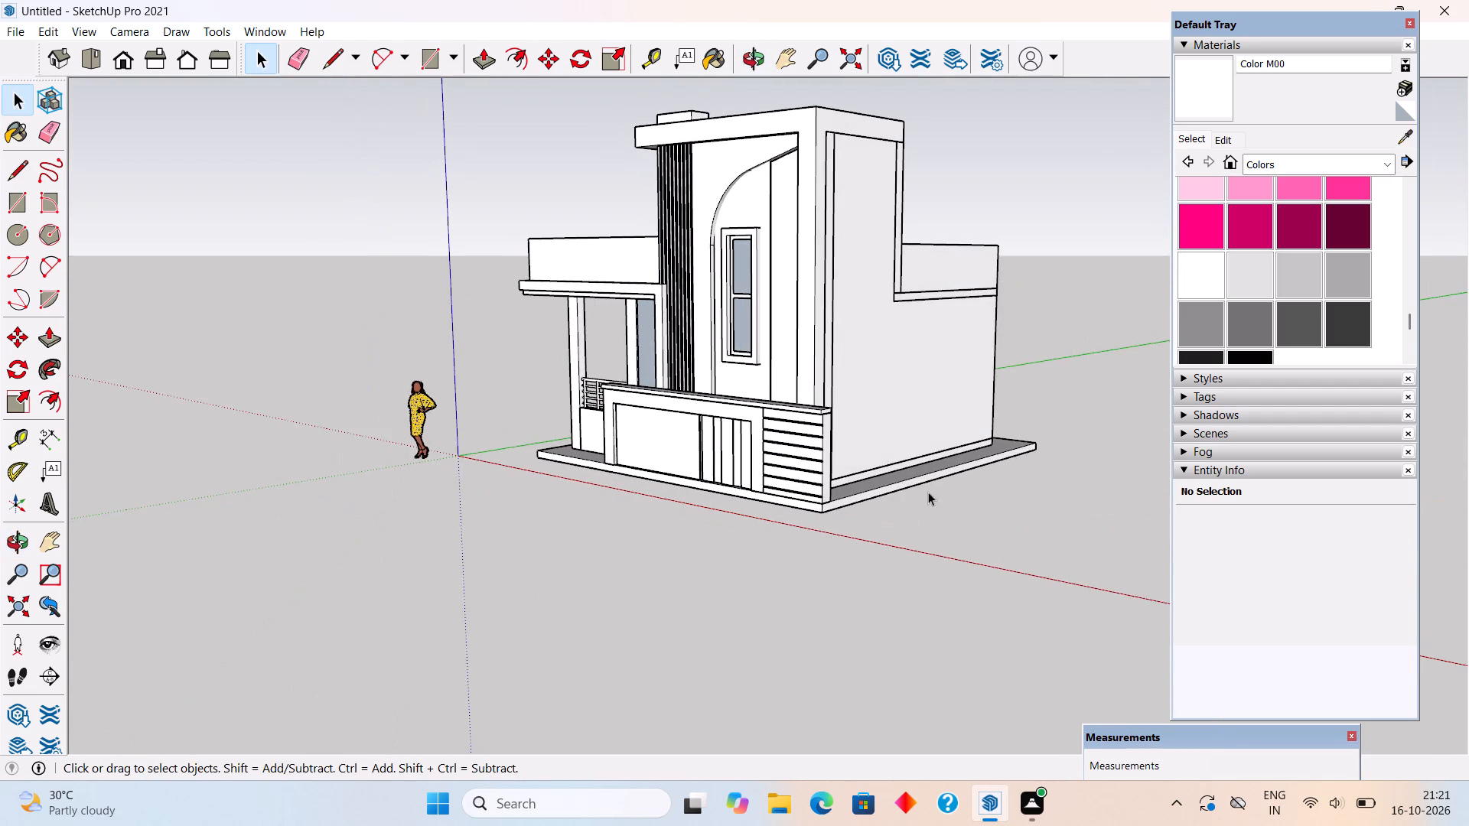
pyautogui.moveTo(928, 492); pyautogui.dragTo(678, 626, button='middle')
pyautogui.scroll(-1, 679, 629)
pyautogui.scroll(3, 995, 463)
pyautogui.moveTo(1027, 519); pyautogui.dragTo(871, 610, button='middle')
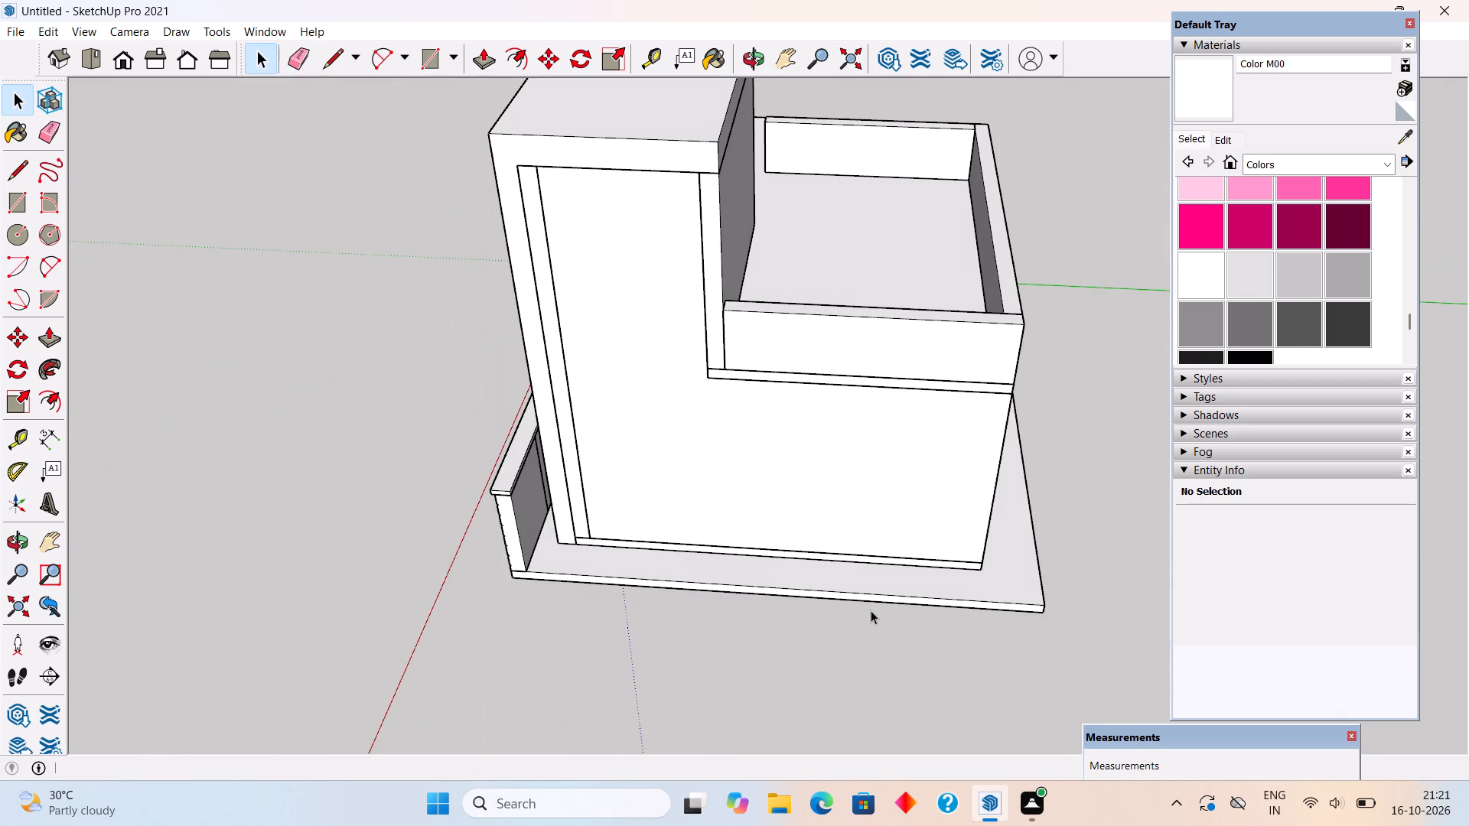
pyautogui.press('t')
pyautogui.click(855, 591)
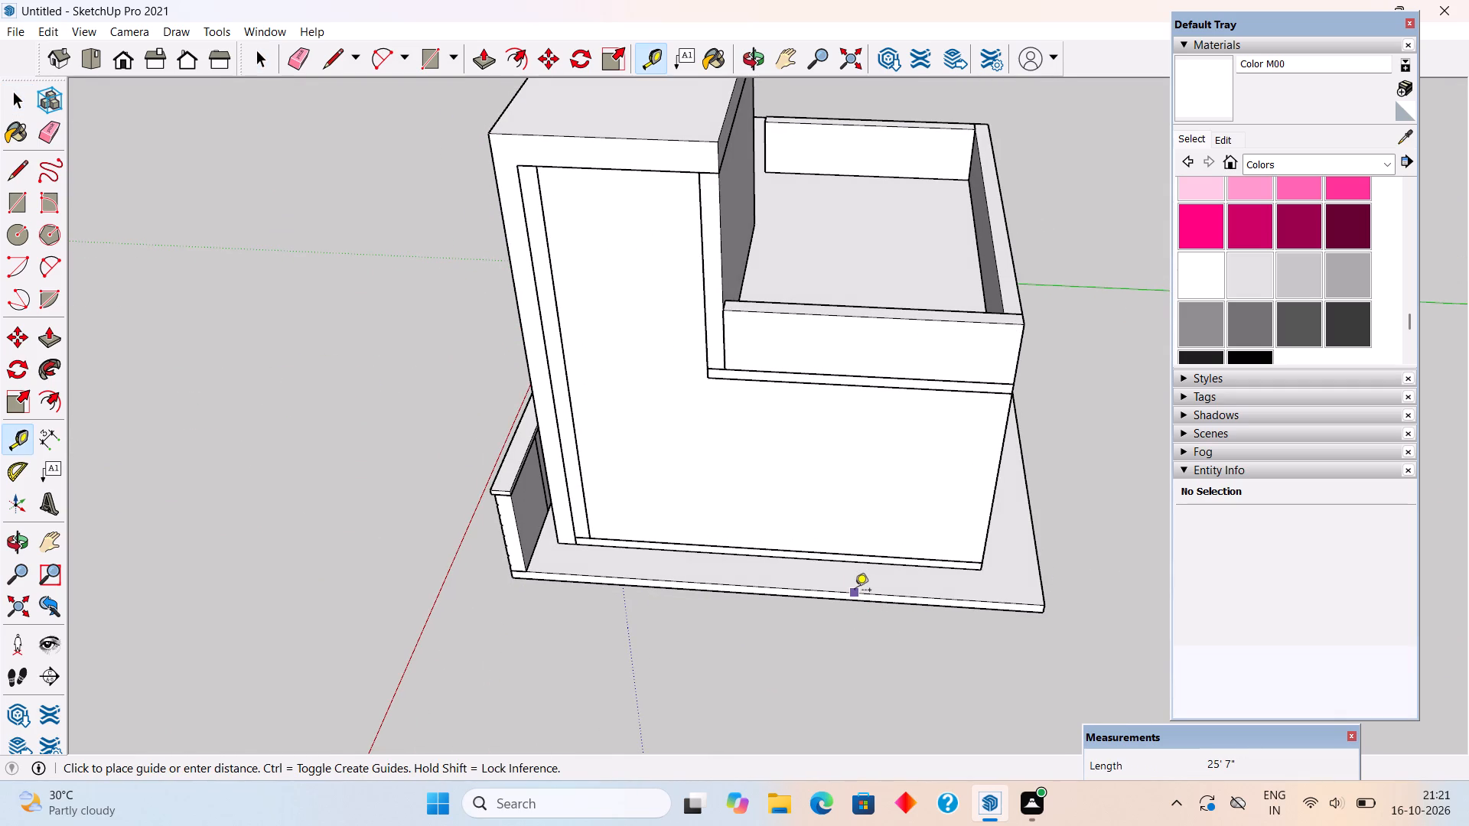
pyautogui.write('9"')
pyautogui.press('Return')
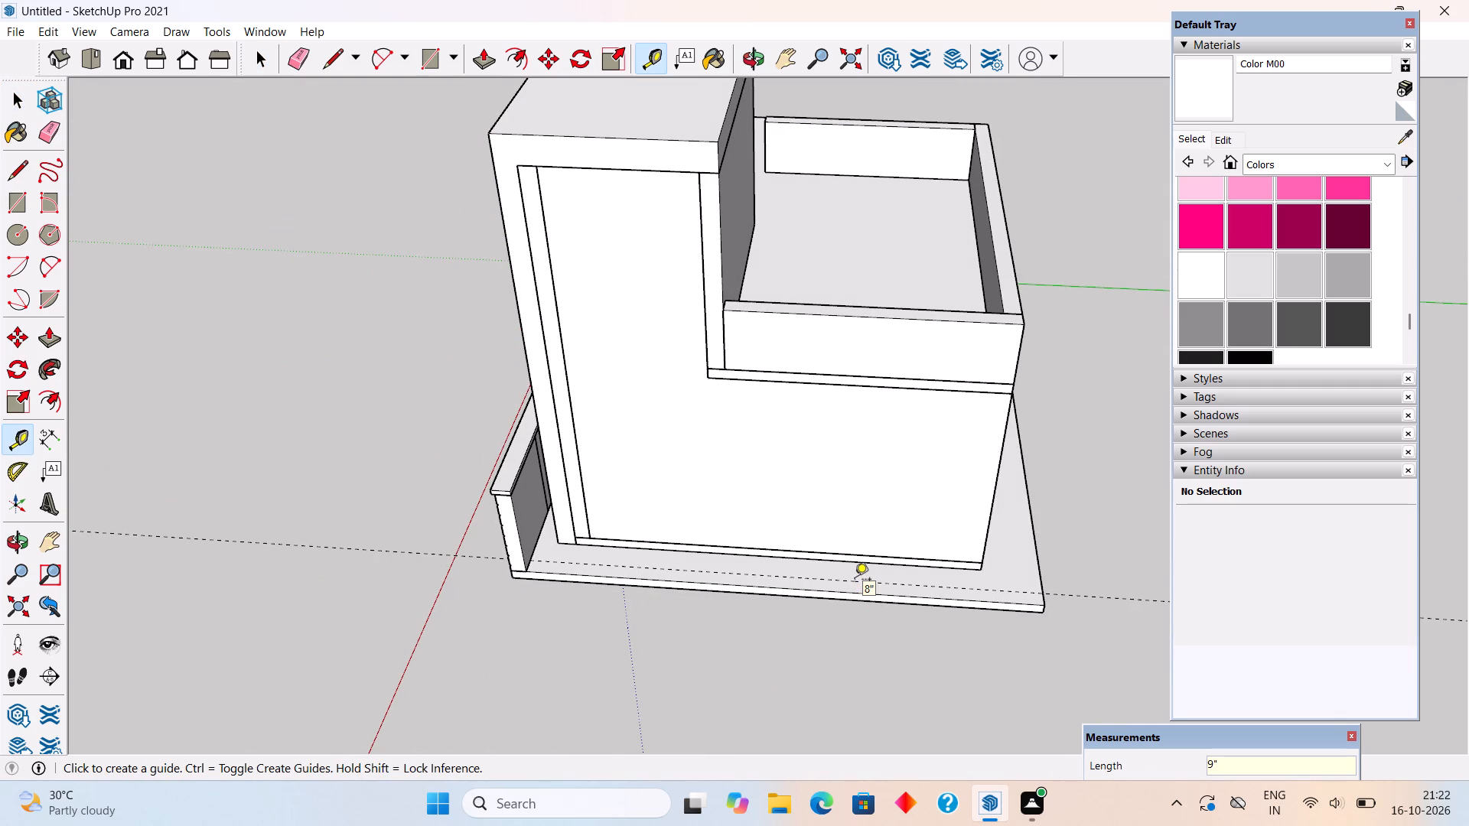
# Draw a 24' 10" by 9" rectangle between the guide and the slab's side edge, behind the front wall, and pull it up 3'.
pyautogui.press('space')
pyautogui.write('r')
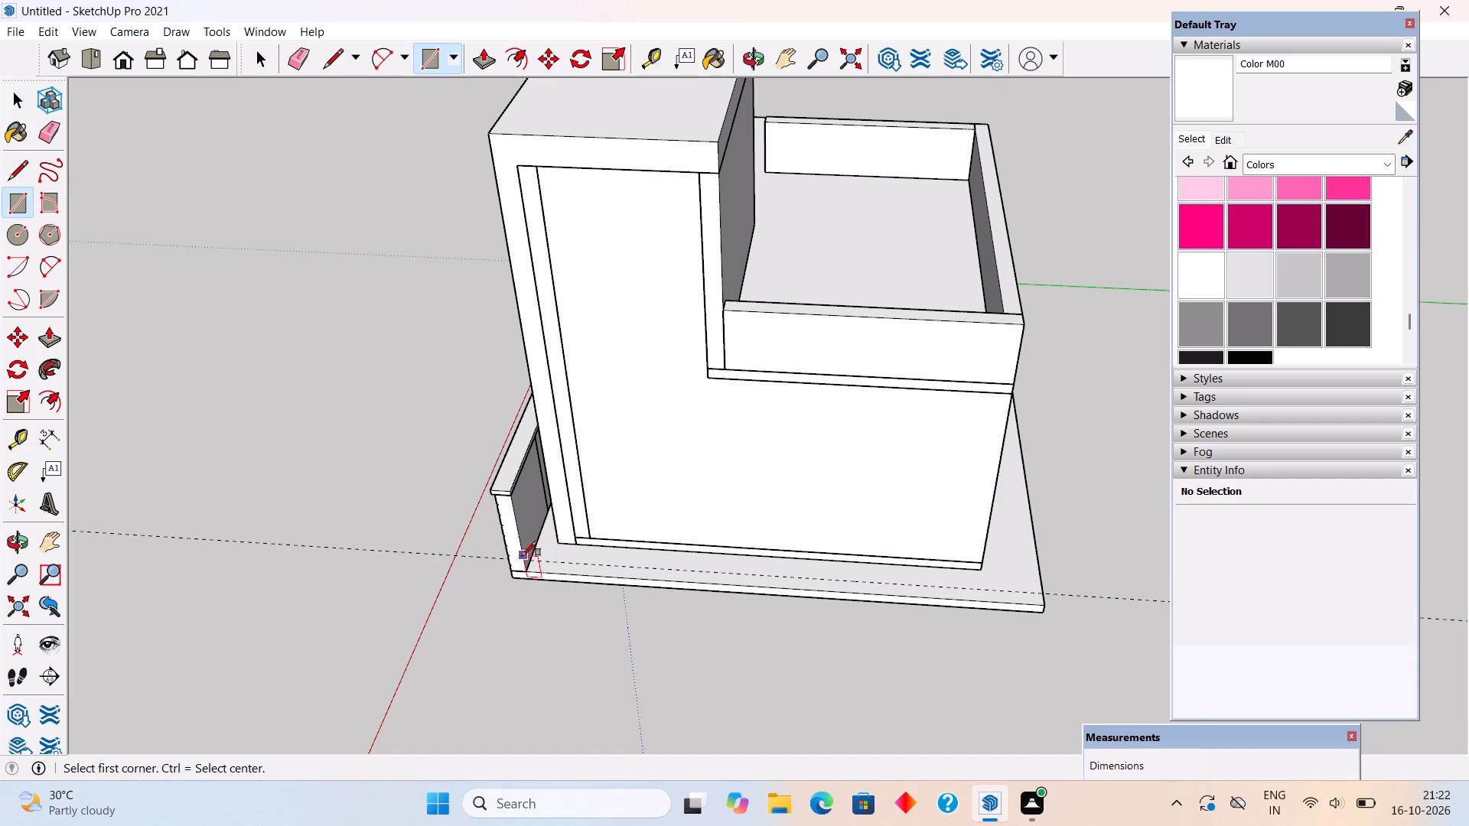
pyautogui.click(534, 560)
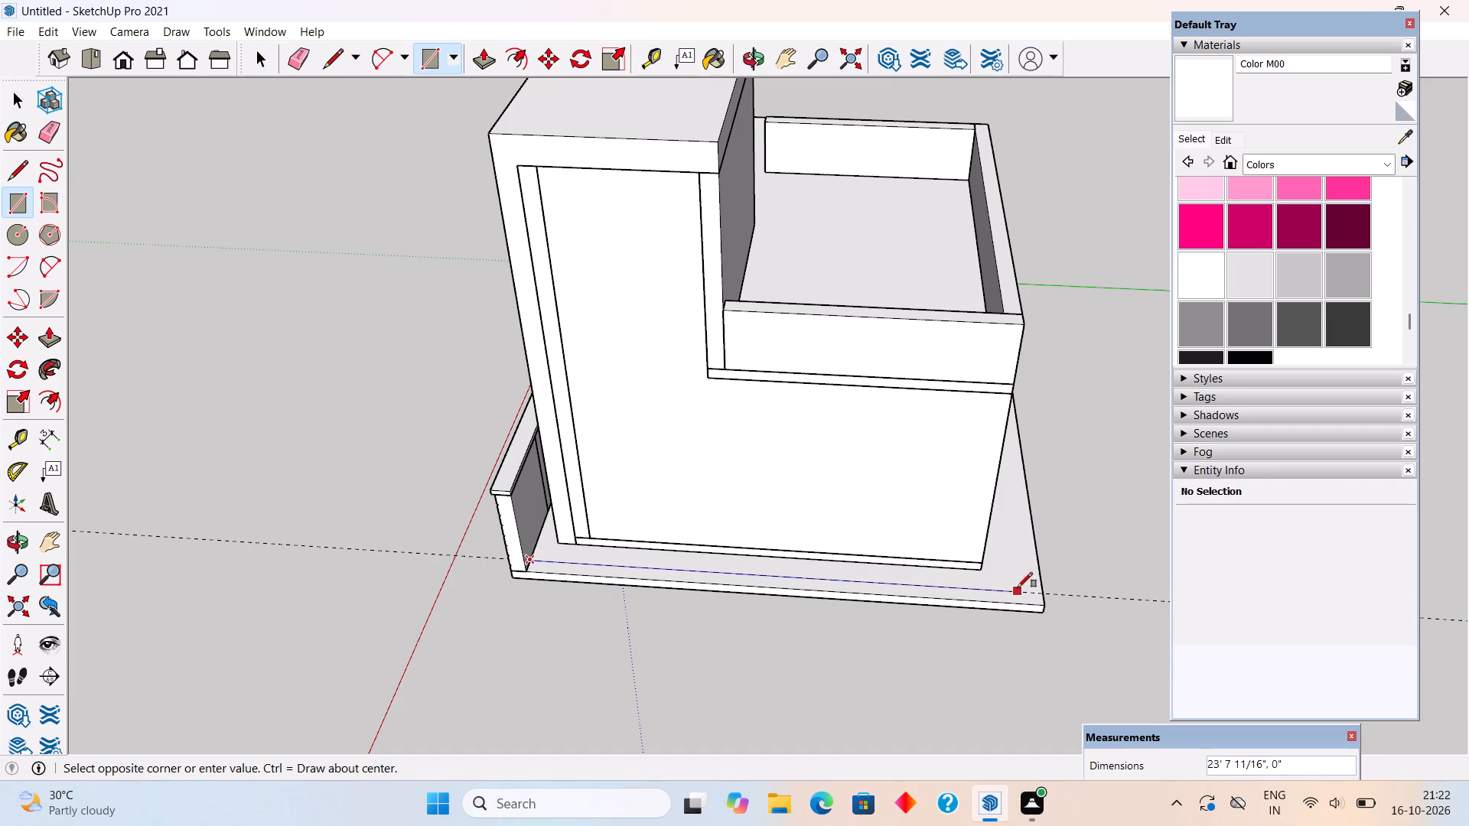
pyautogui.click(1041, 605)
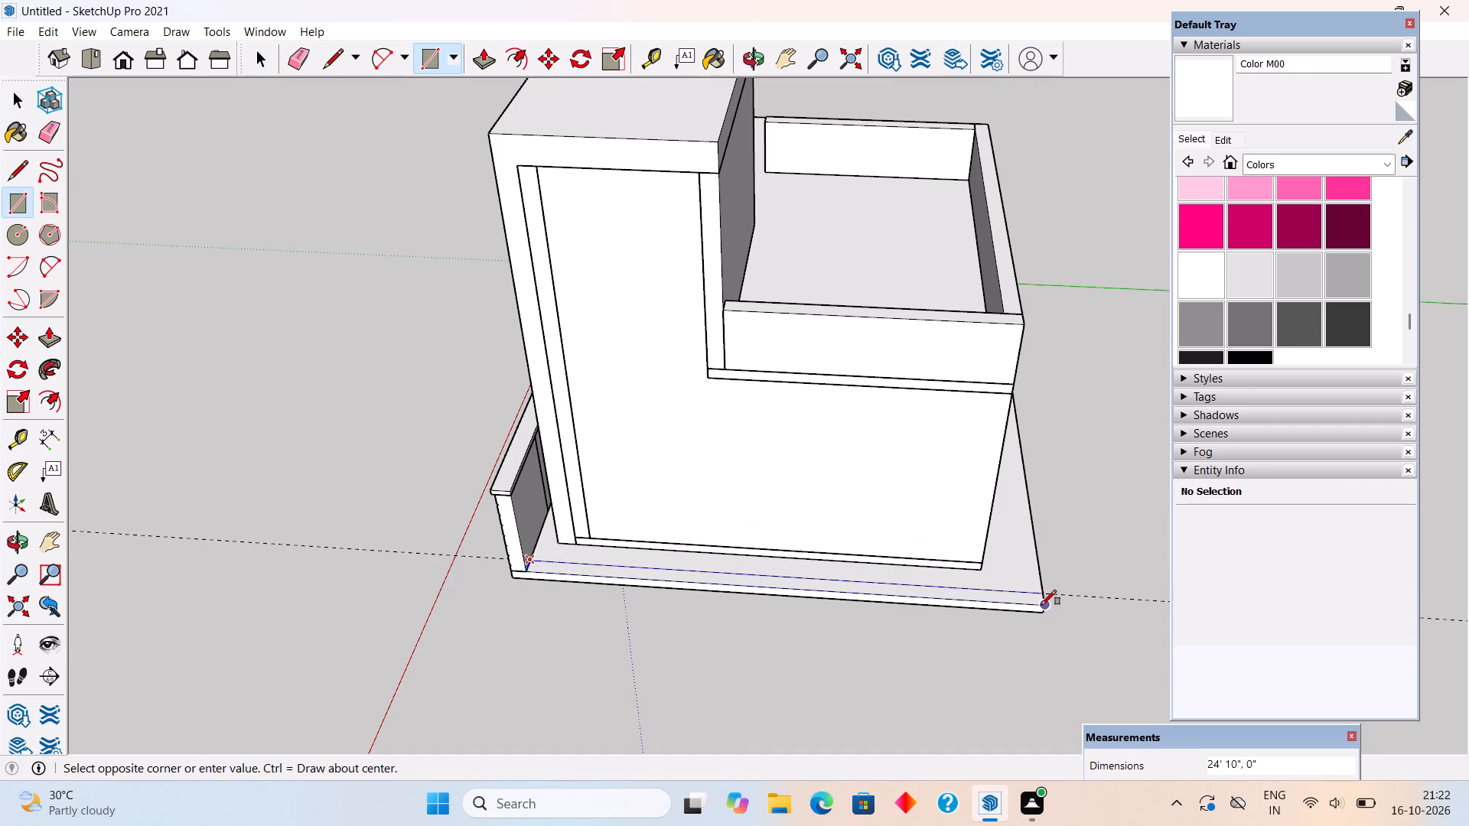
pyautogui.press('space')
pyautogui.write('p')
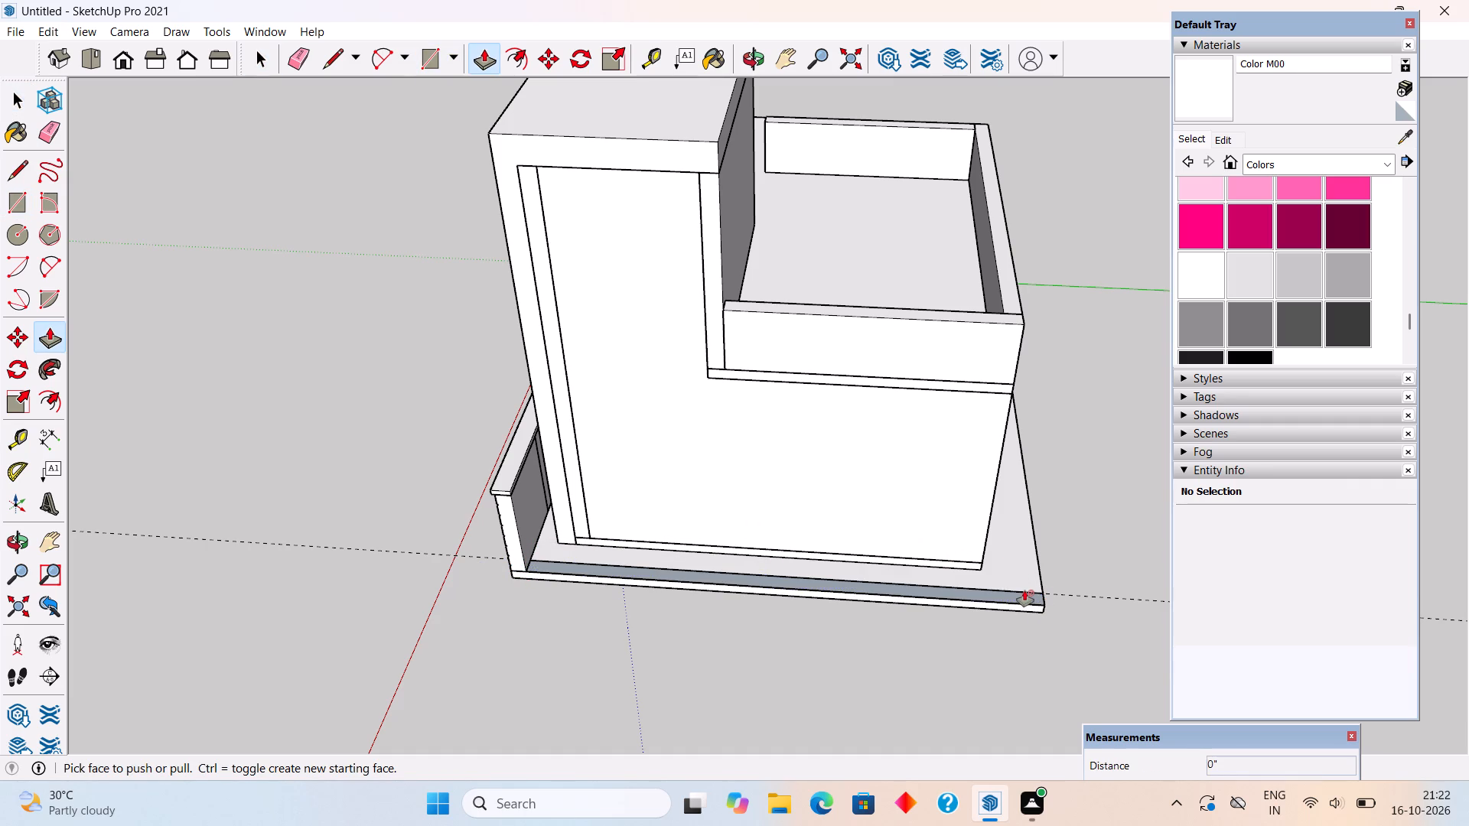
pyautogui.click(1026, 597)
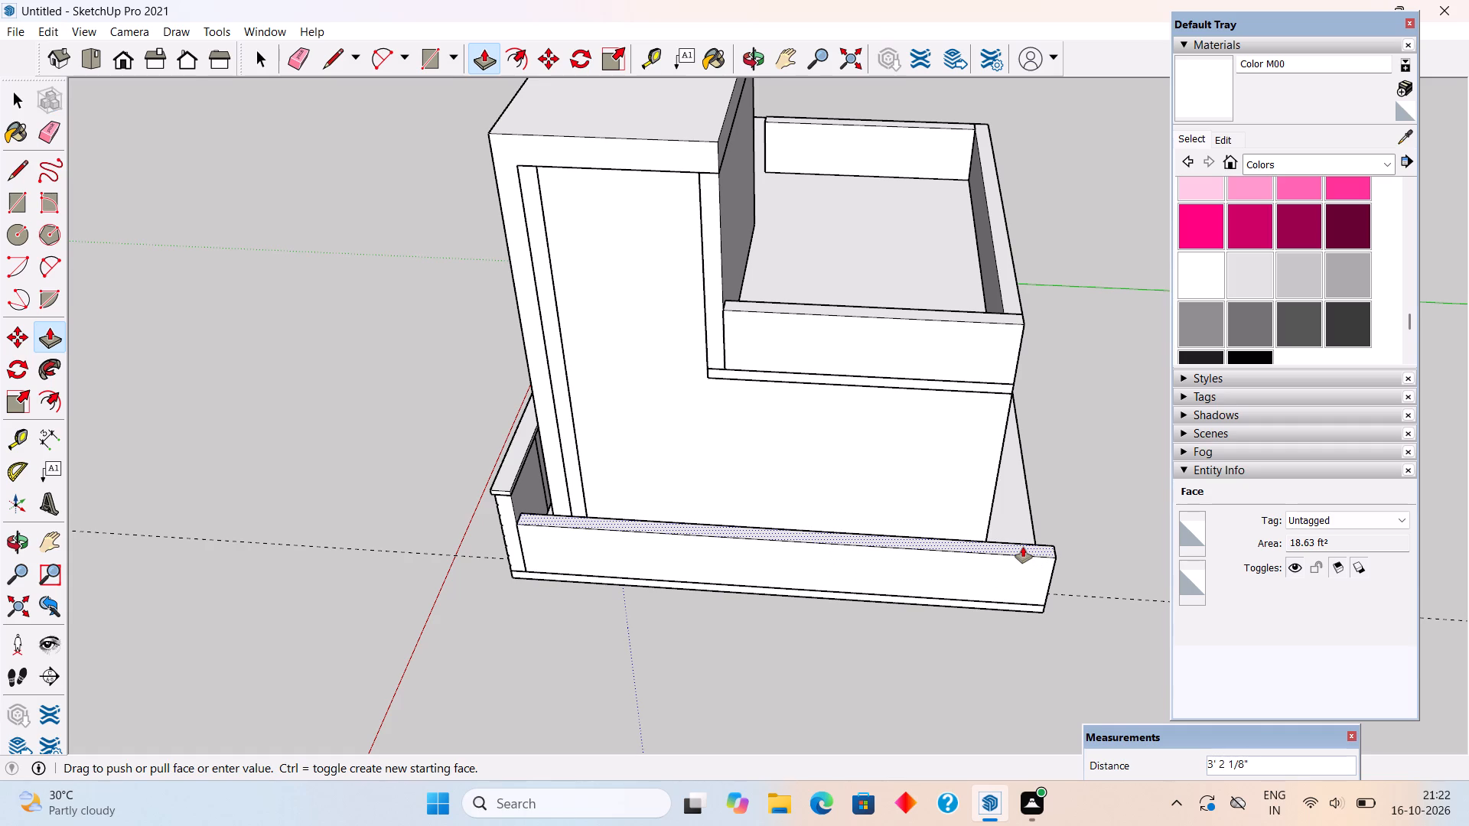
pyautogui.write("3'")
pyautogui.press('Return')
pyautogui.press('space')
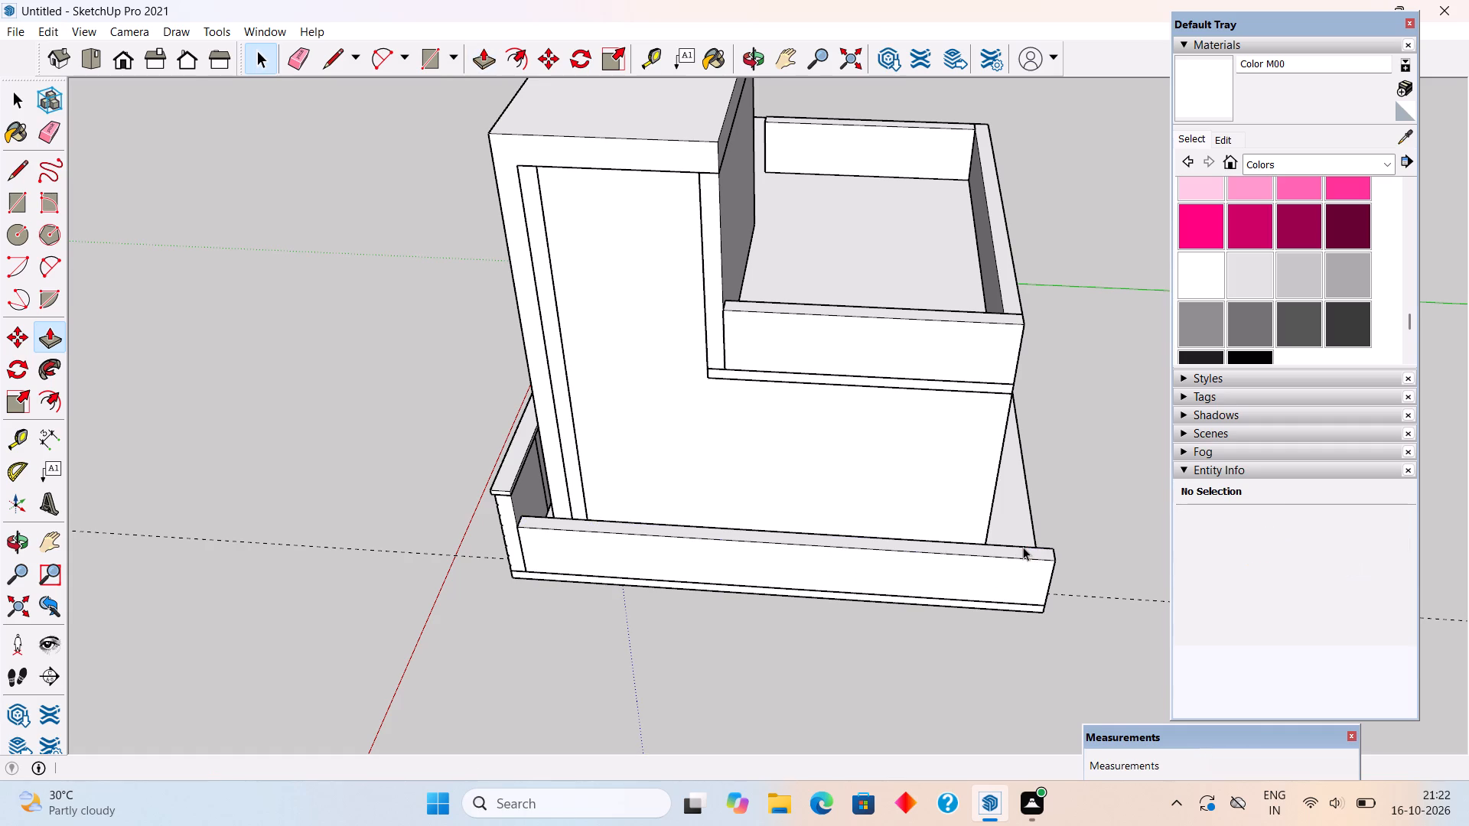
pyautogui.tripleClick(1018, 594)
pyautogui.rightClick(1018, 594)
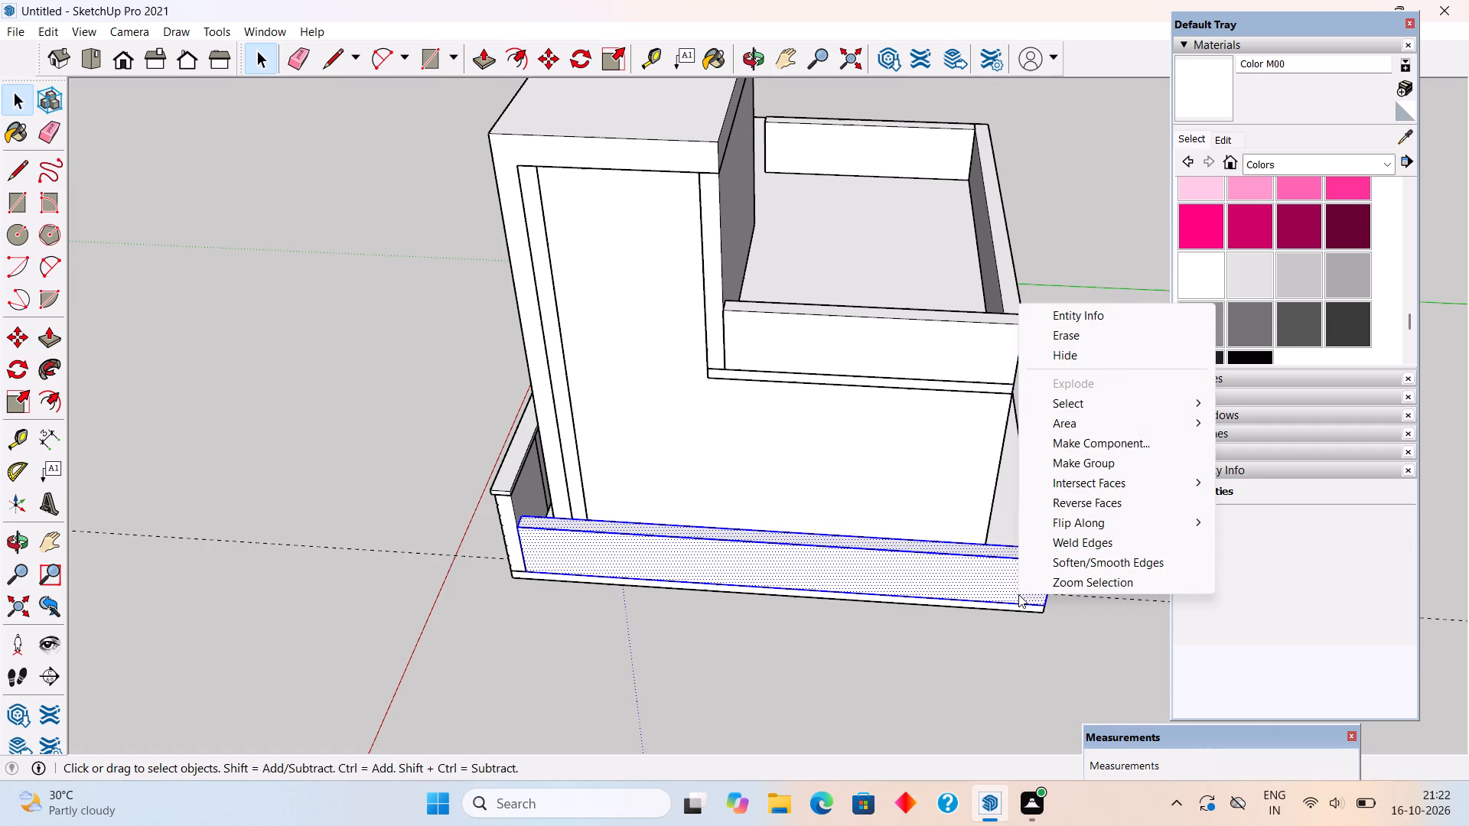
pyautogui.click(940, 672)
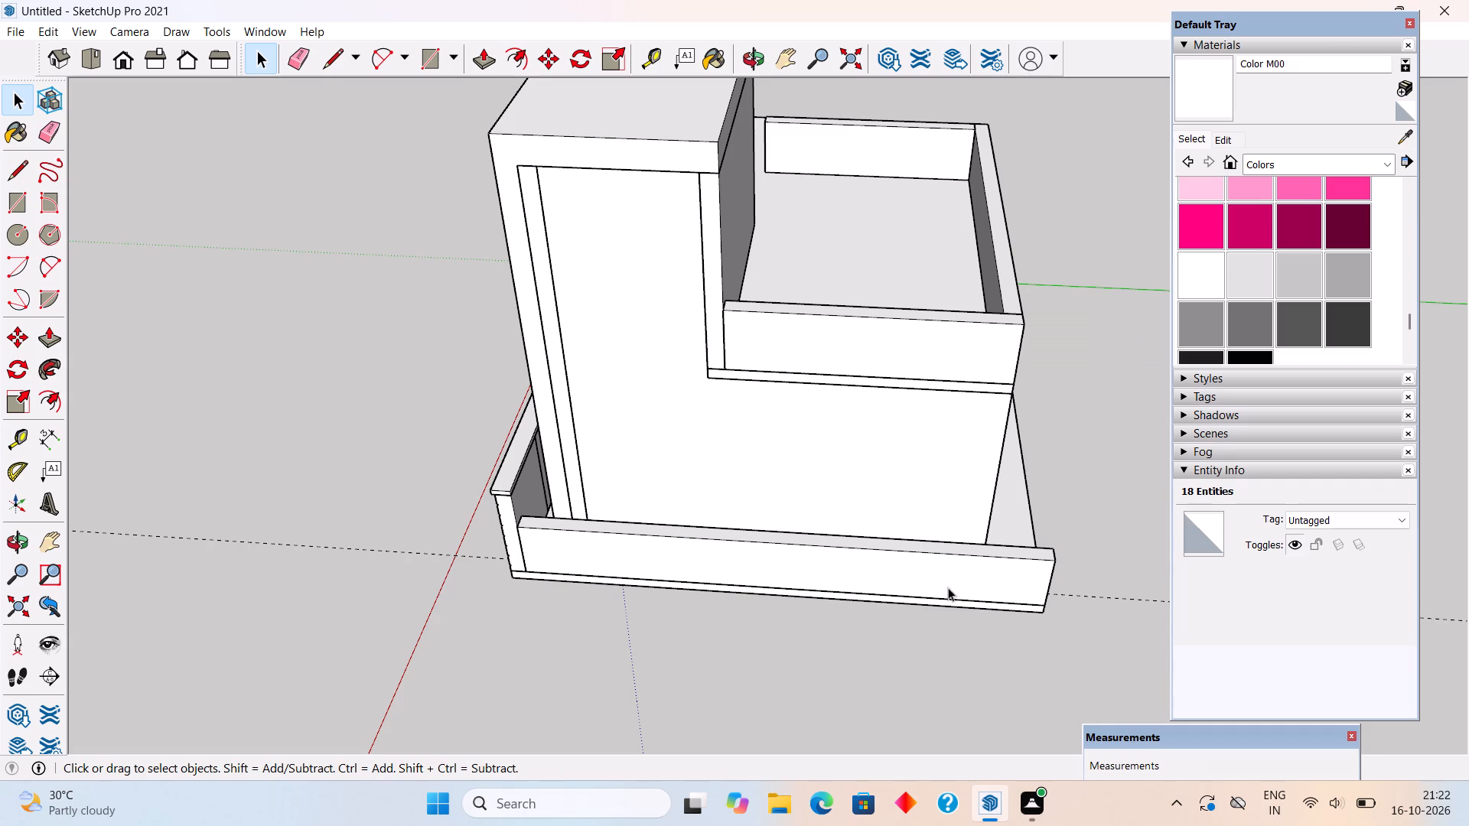
# Pull the new side boundary wall's top up a further 2' and make a group of the wall.
pyautogui.press('p')
pyautogui.click(962, 548)
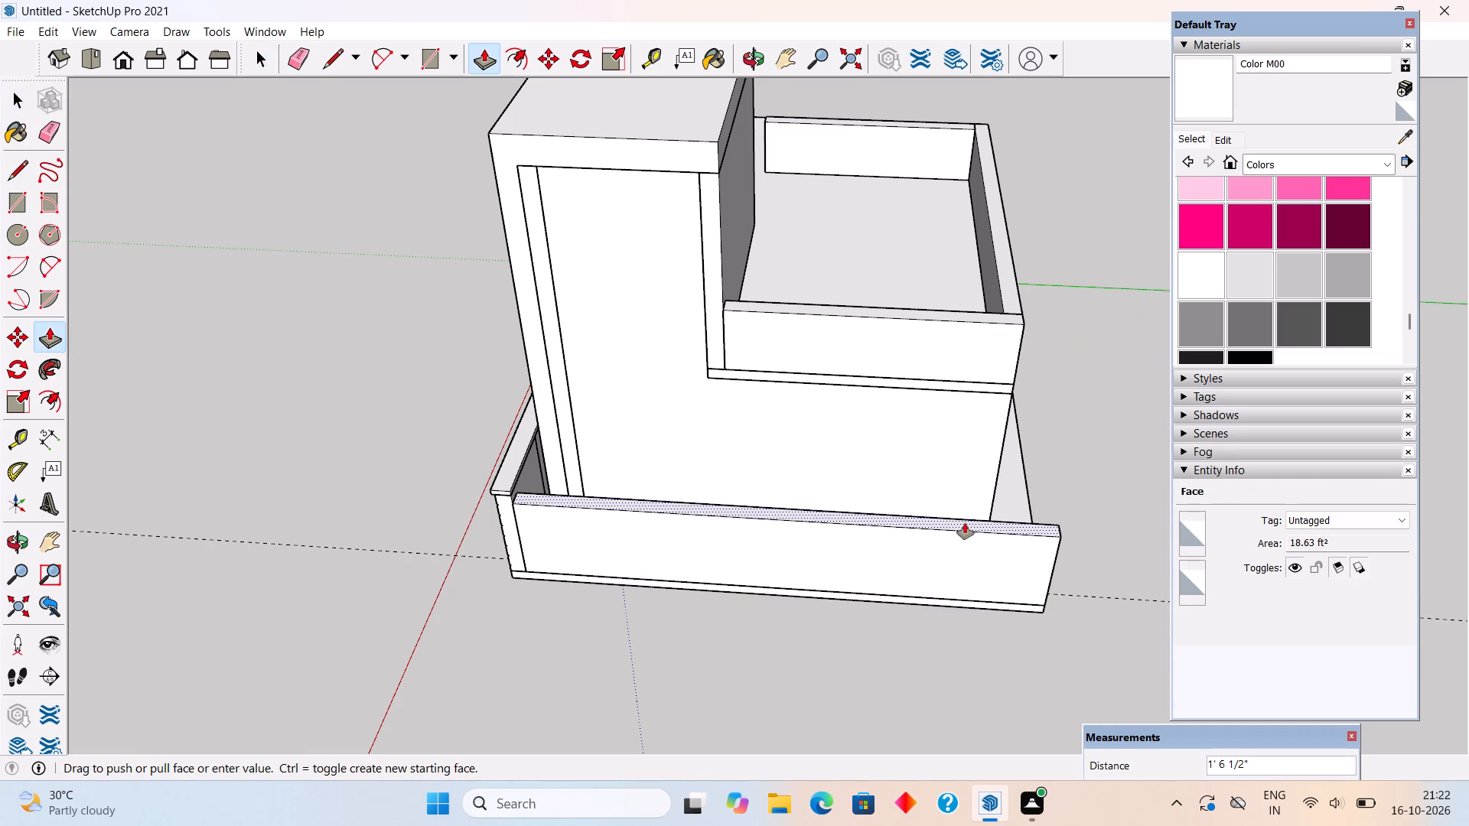
pyautogui.write("2'")
pyautogui.press('Return')
pyautogui.press('space')
pyautogui.scroll(1, 965, 523)
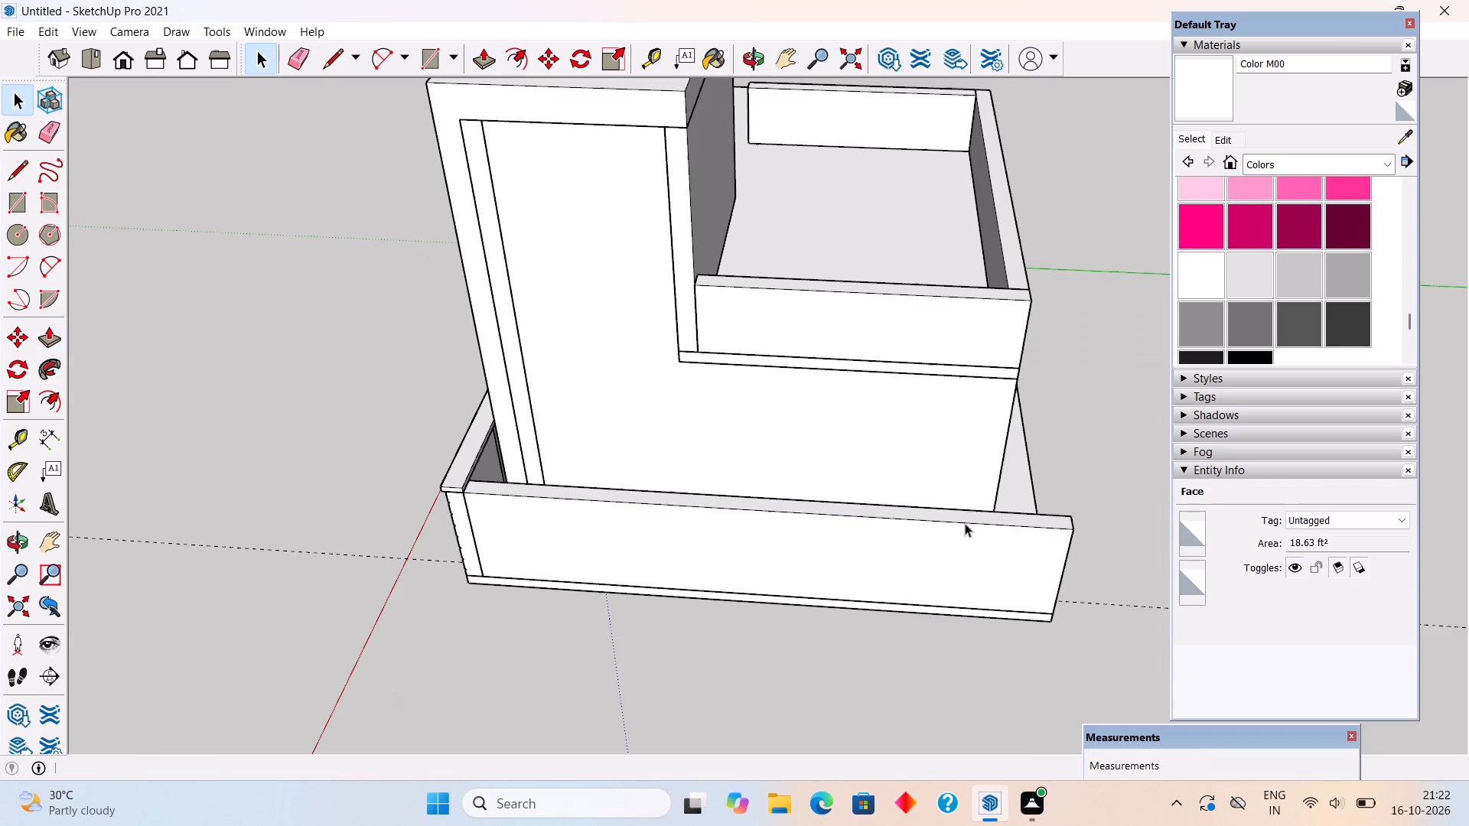
pyautogui.doubleClick(964, 528)
pyautogui.click(964, 528)
pyautogui.rightClick(964, 528)
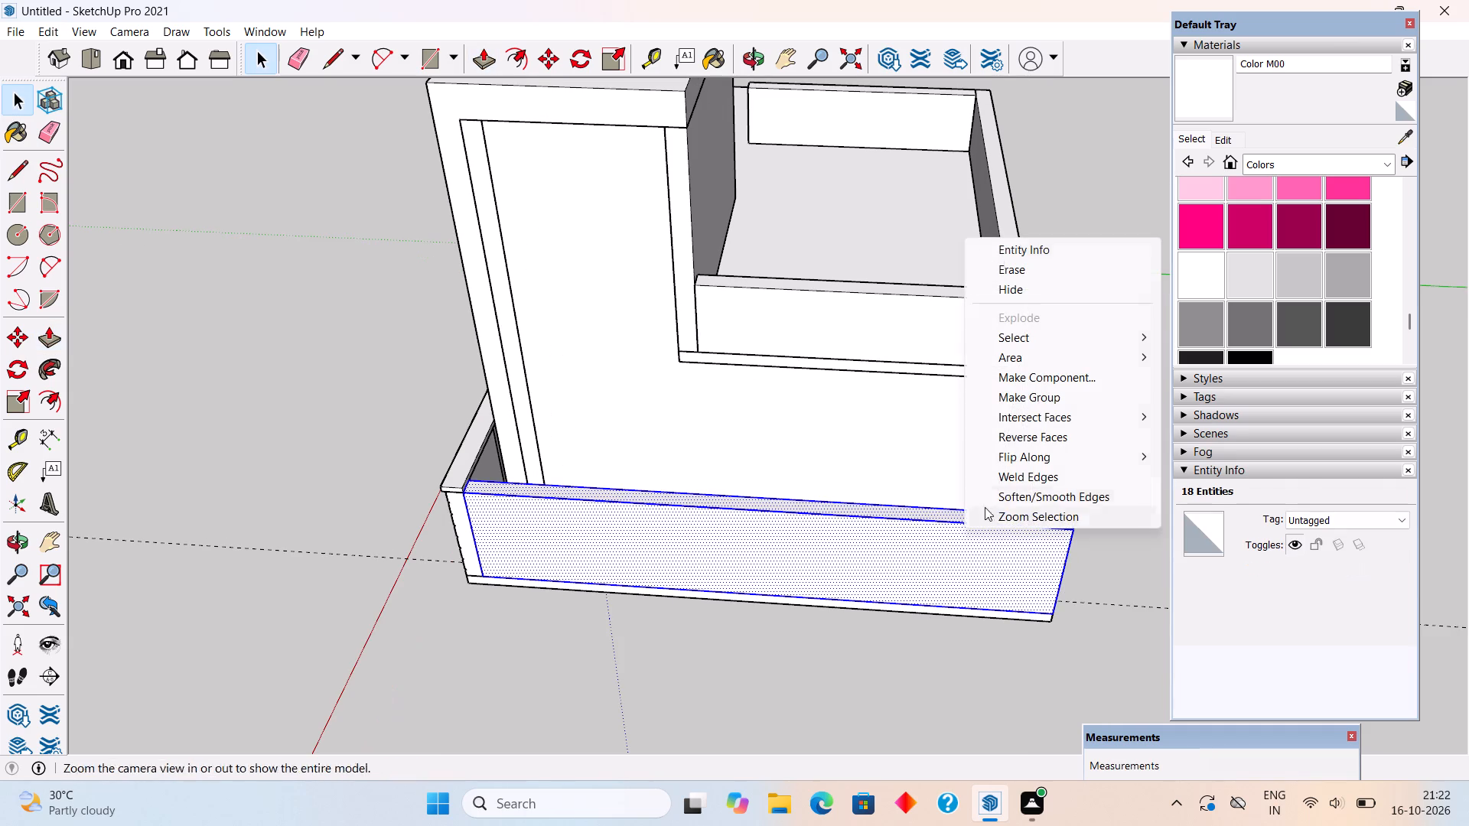
pyautogui.click(1011, 396)
pyautogui.click(1072, 574)
# Place a guide on the base slab 9" inward from its rear edge, opposite the front boundary wall.
pyautogui.moveTo(917, 576); pyautogui.dragTo(800, 582, button='middle')
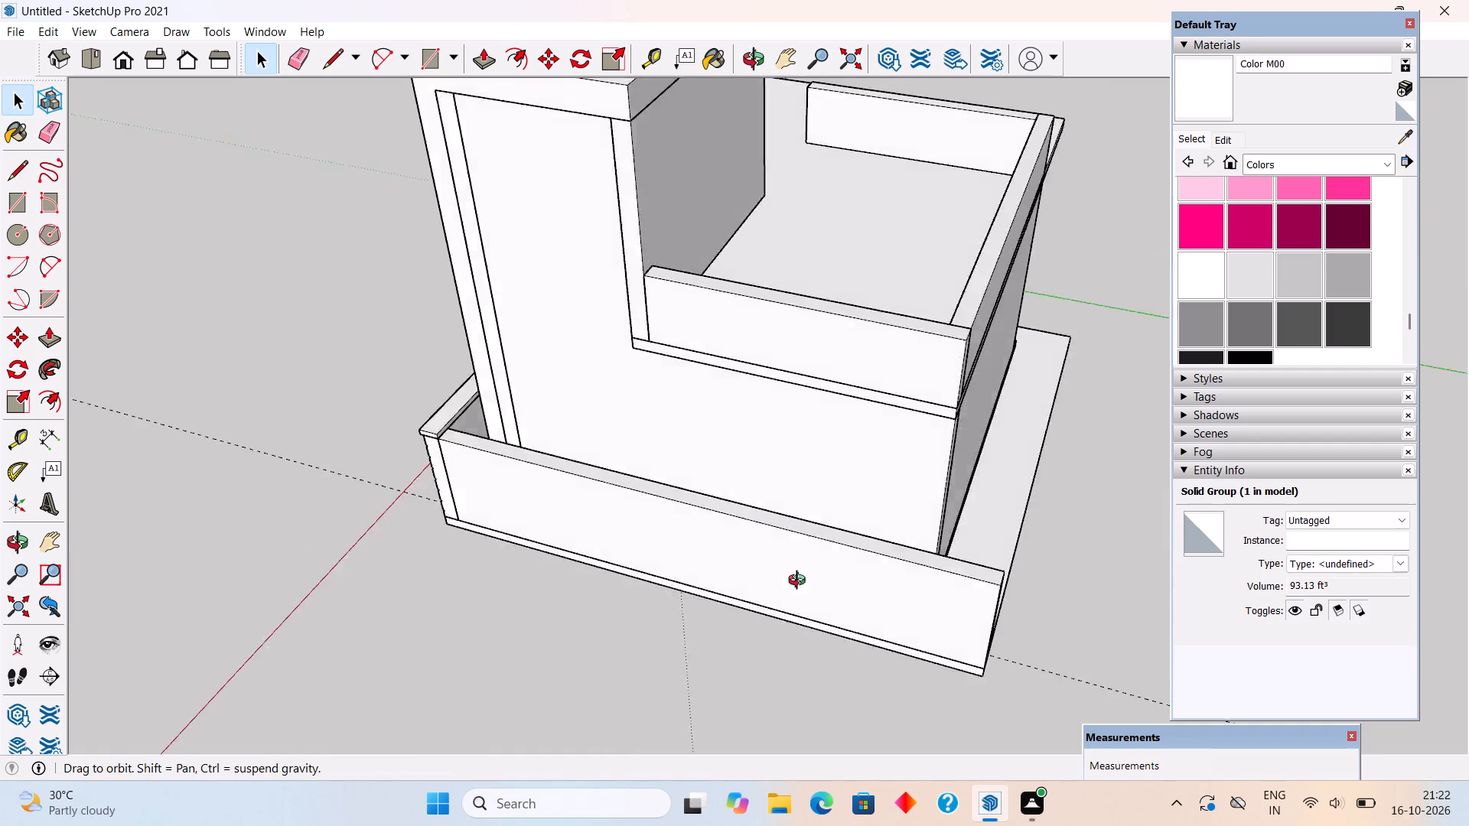
pyautogui.moveTo(800, 582); pyautogui.dragTo(445, 482, button='middle')
pyautogui.scroll(-4, 445, 482)
pyautogui.moveTo(792, 508); pyautogui.dragTo(616, 714, button='middle')
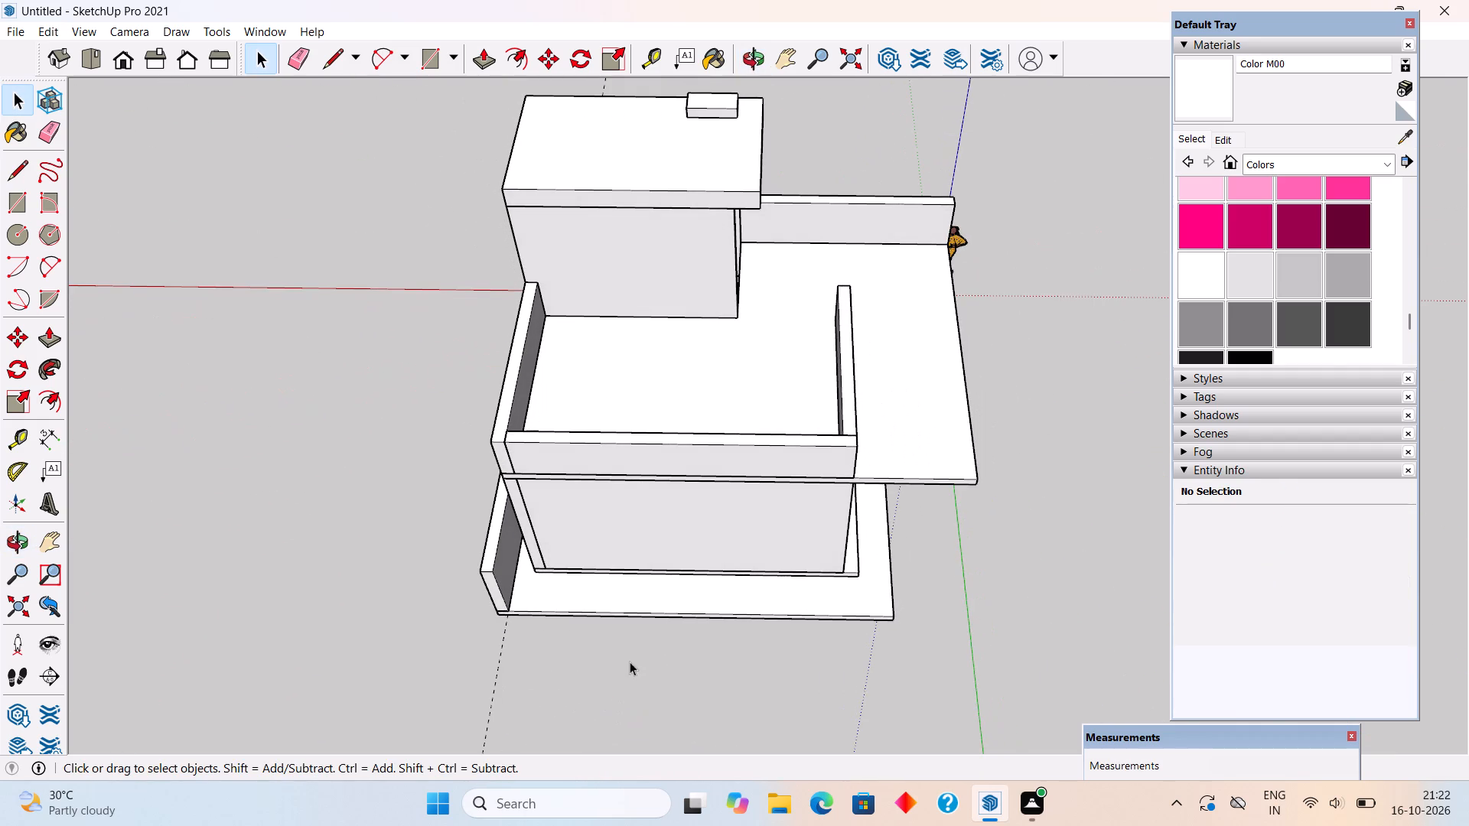
pyautogui.press('t')
pyautogui.click(642, 610)
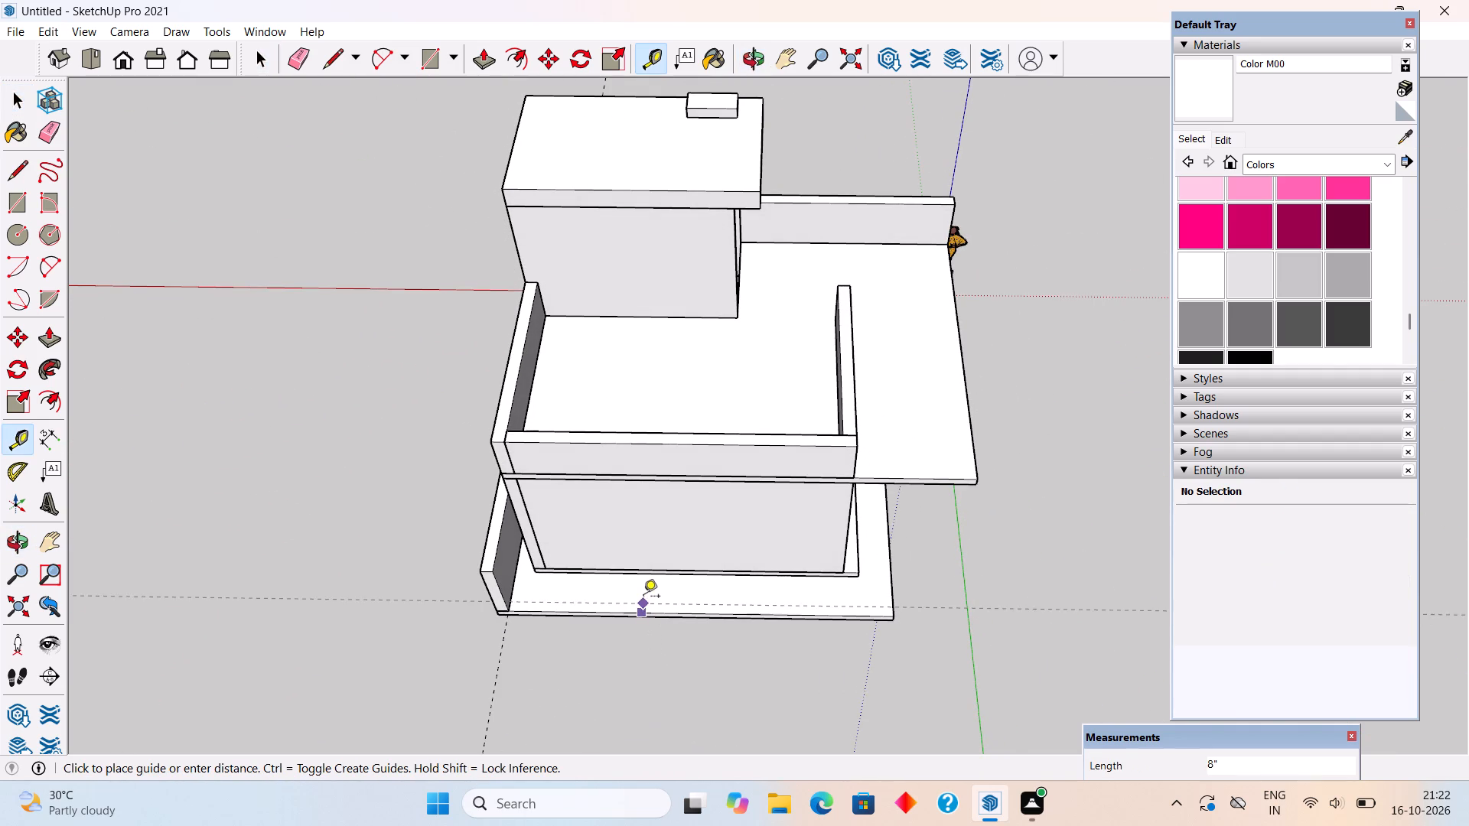
pyautogui.write('9"')
pyautogui.press('Return')
pyautogui.press('space')
# Draw a rectangle about 24' 5" by 9" between the guide and the slab's rear edge and pull it up 5'.
pyautogui.write('r')
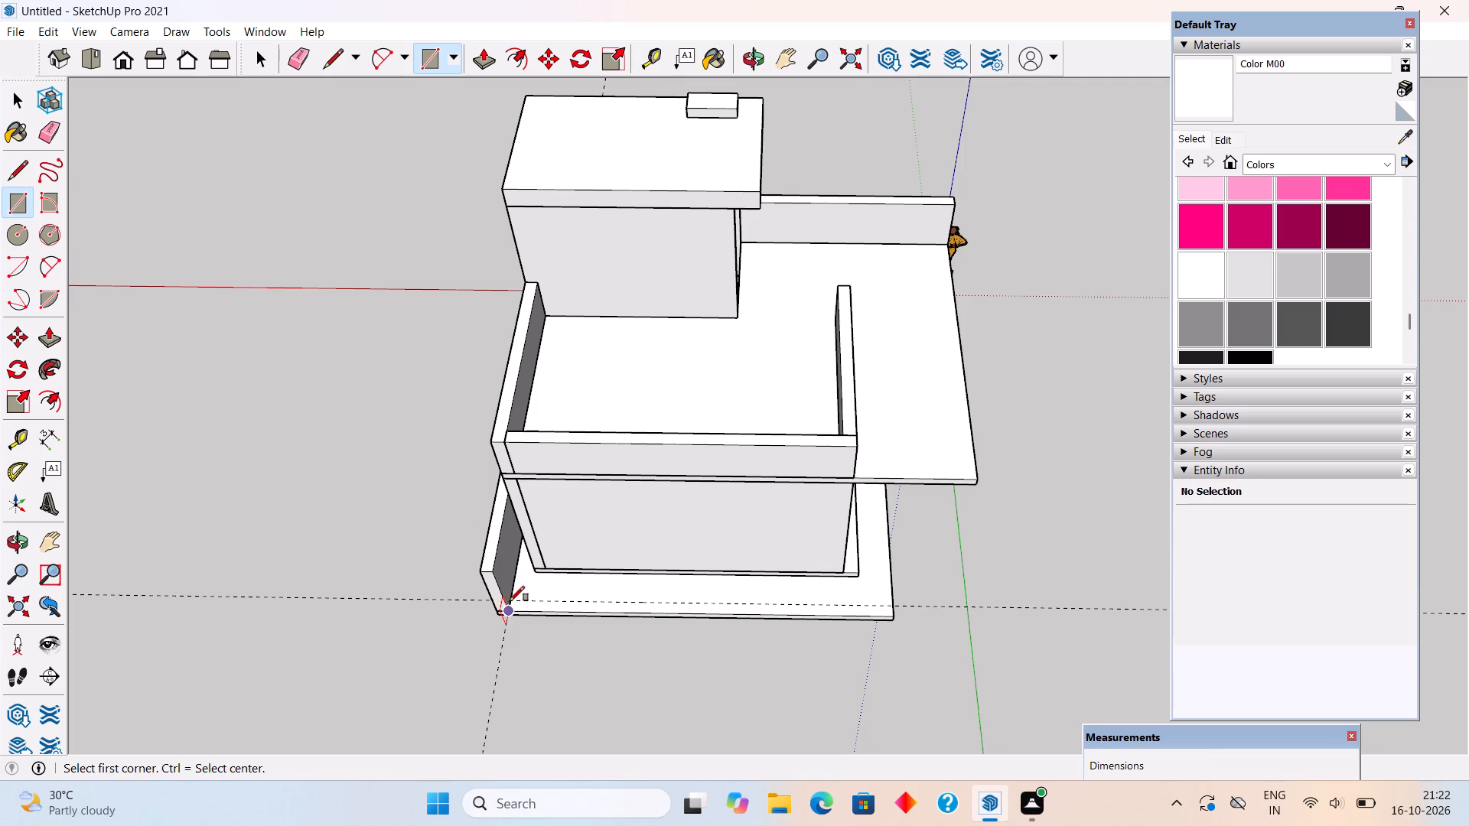
pyautogui.click(514, 597)
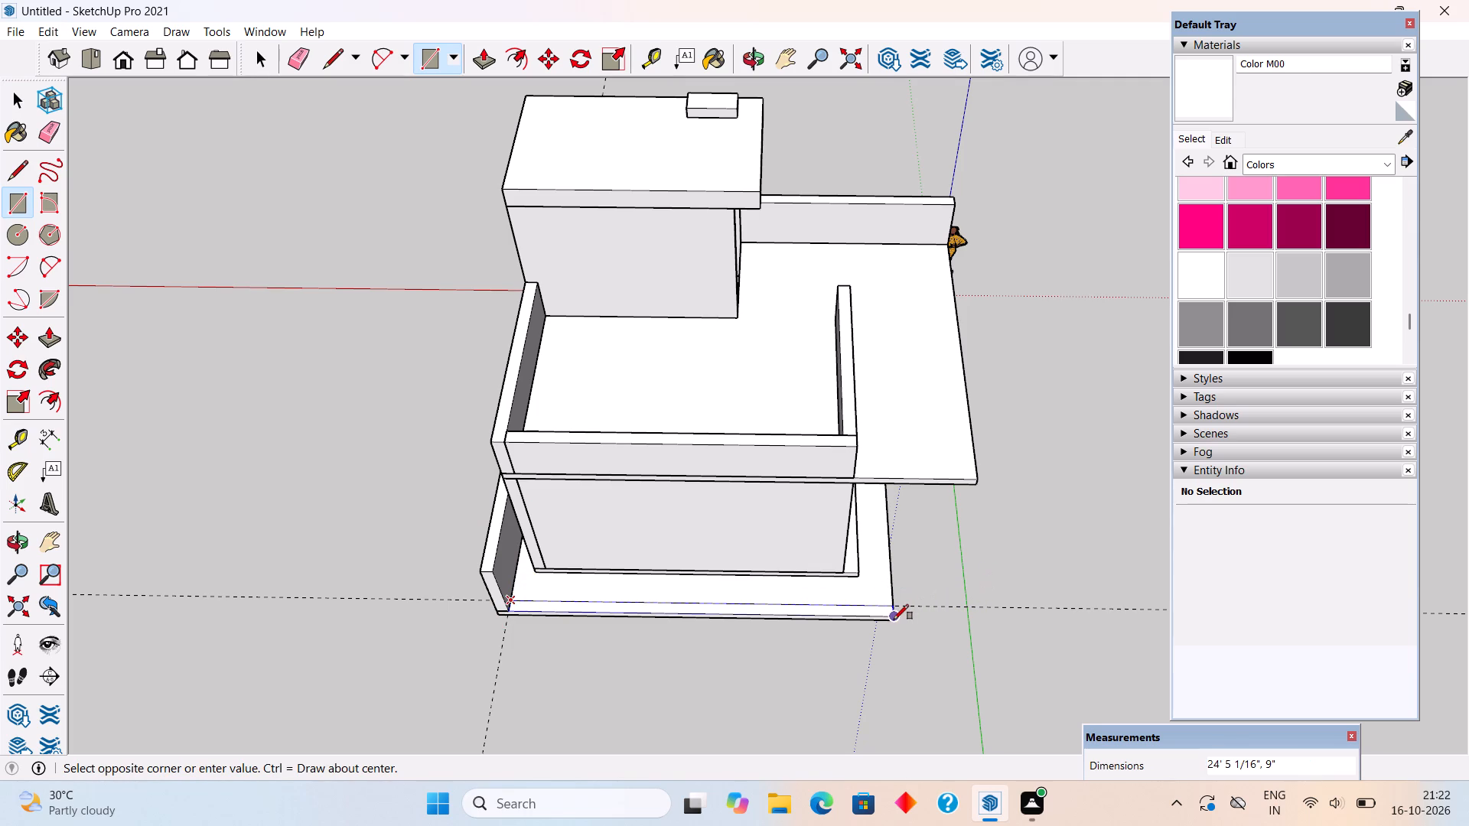
pyautogui.click(894, 619)
pyautogui.press('p')
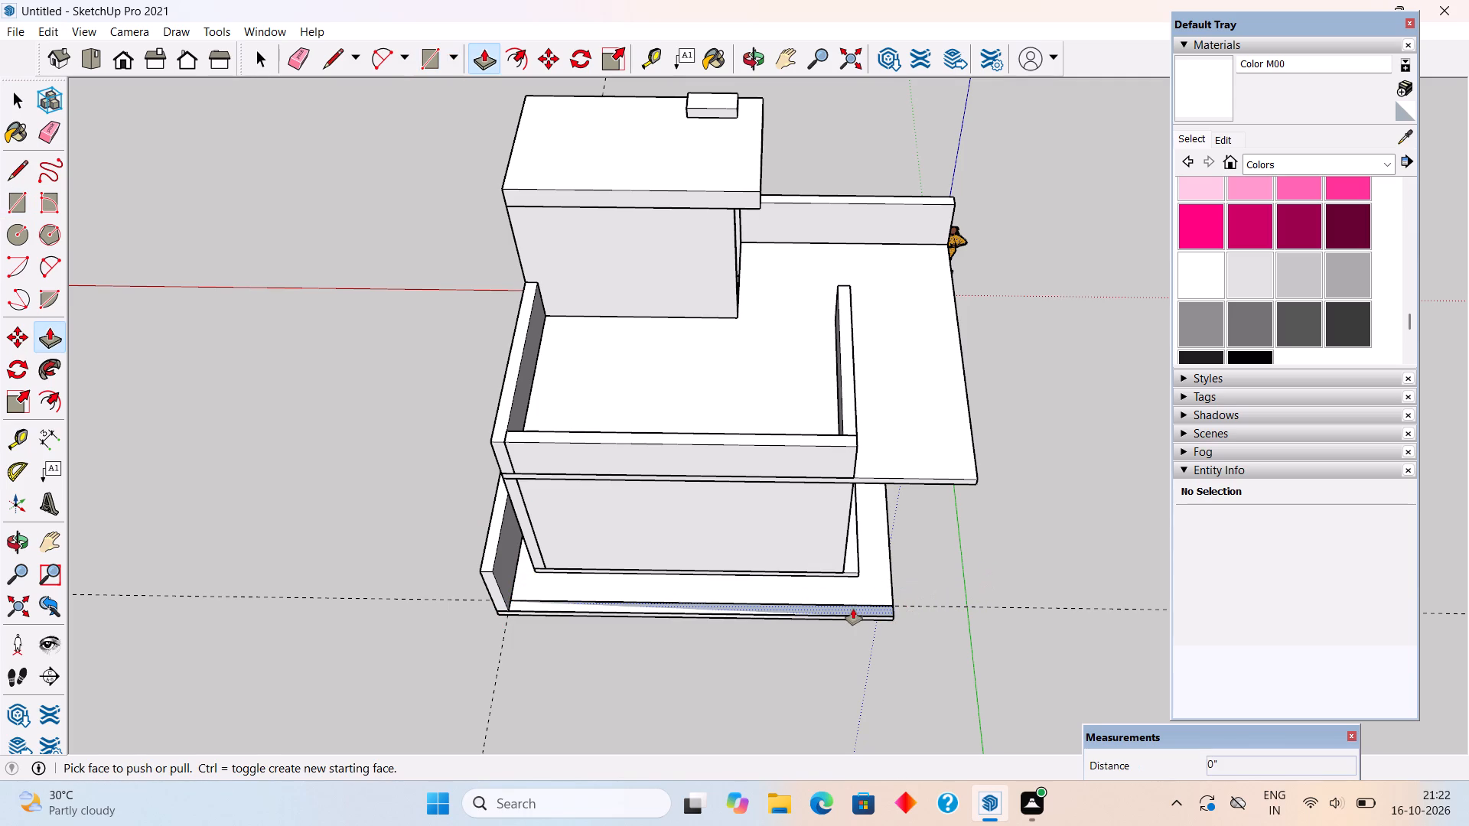
pyautogui.click(853, 609)
pyautogui.write("5'")
pyautogui.press('Return')
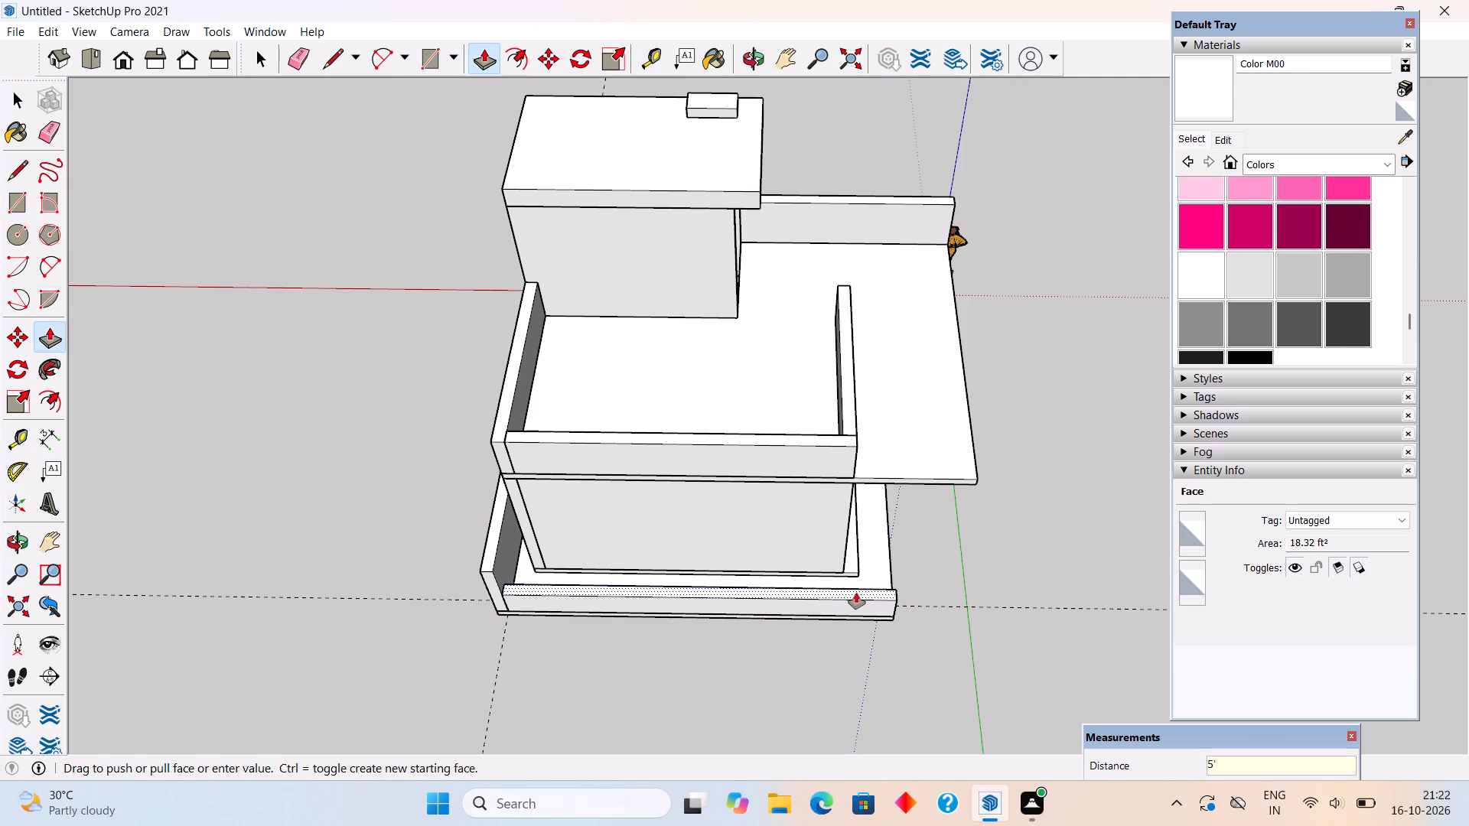
# Make a group of the rear boundary wall's connected geometry.
pyautogui.press('space')
pyautogui.tripleClick(856, 593)
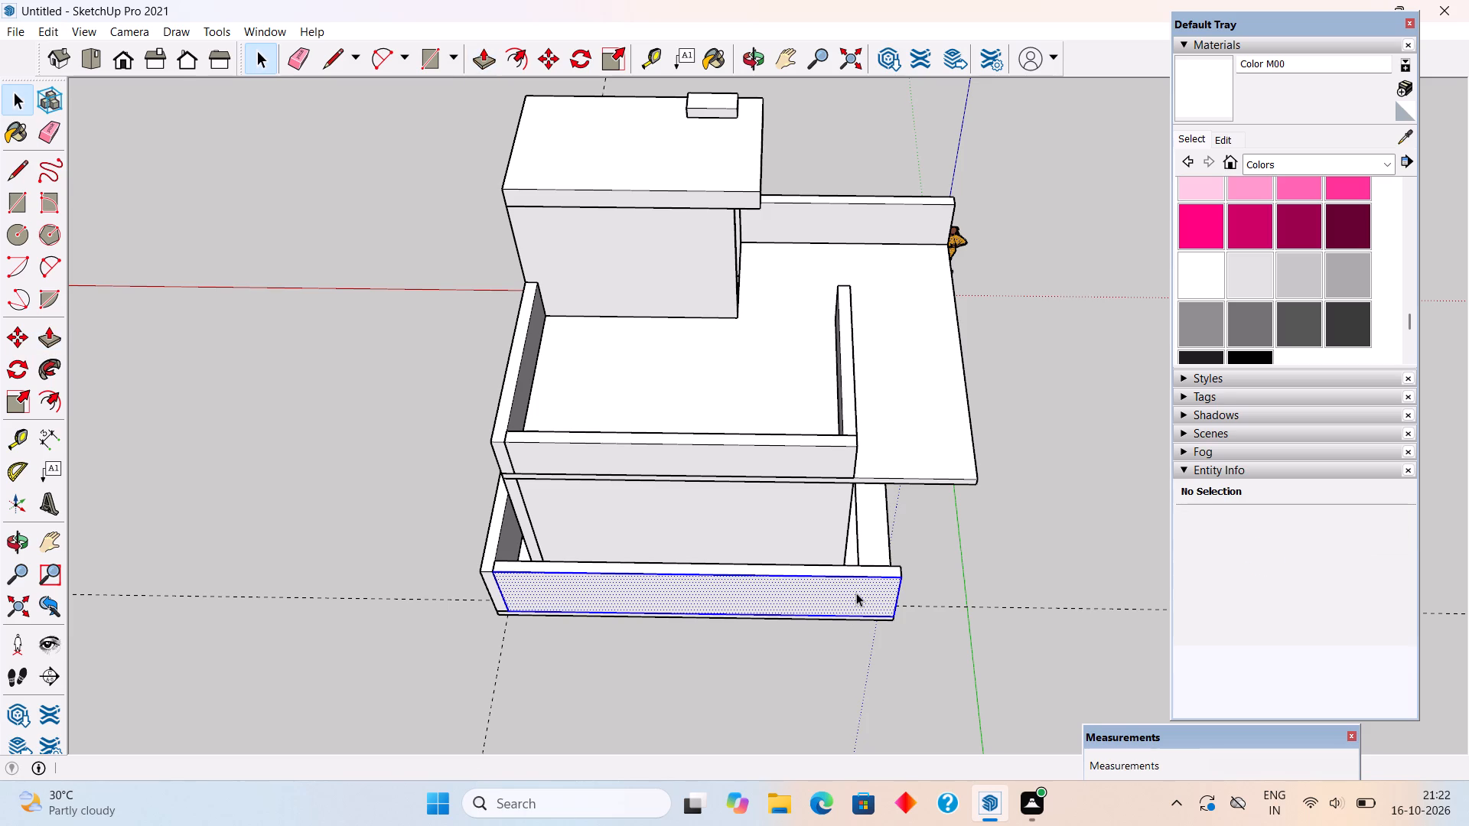
pyautogui.rightClick(856, 593)
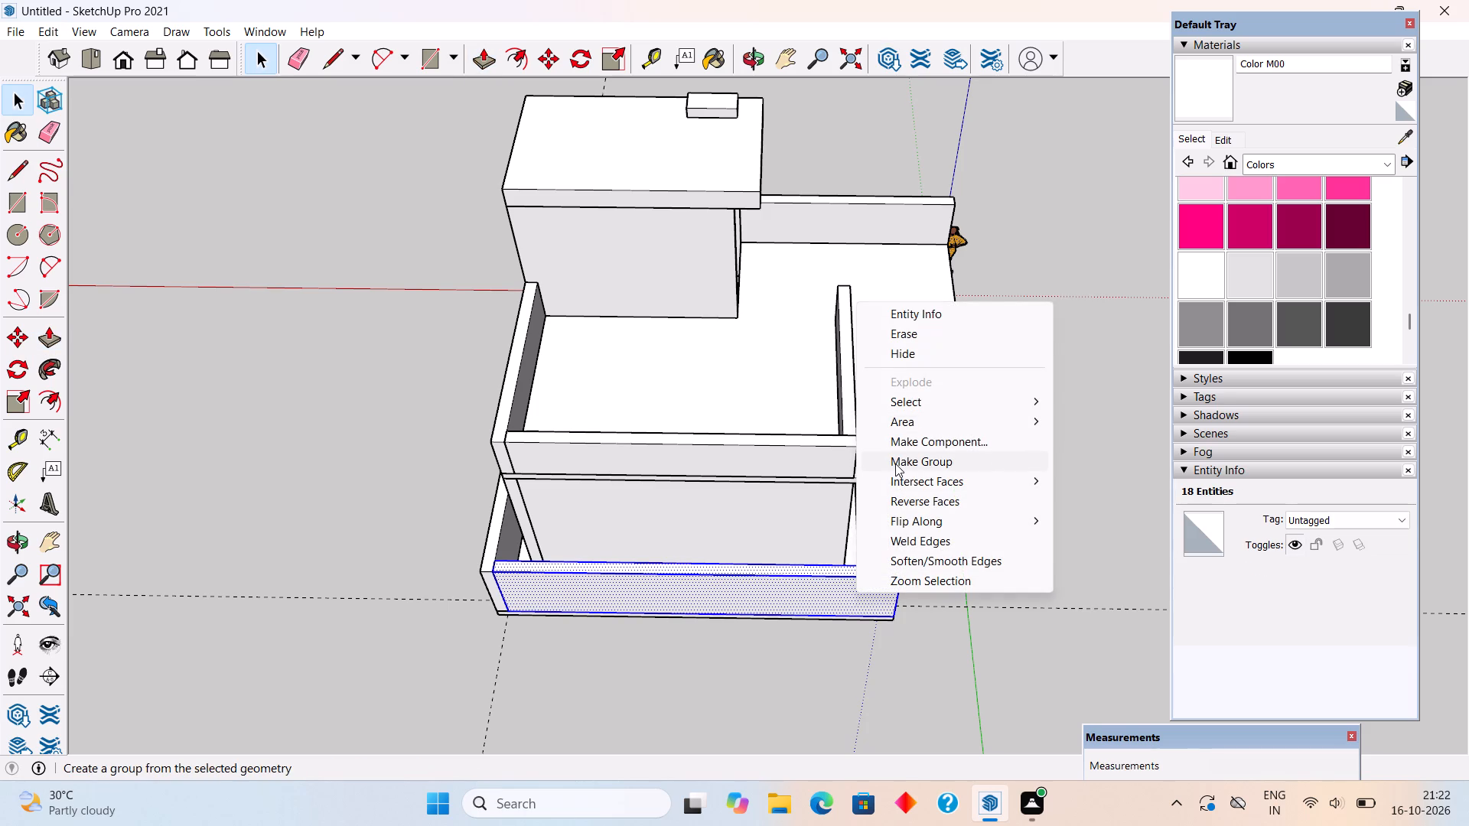
pyautogui.click(895, 463)
pyautogui.click(989, 480)
# Pull the raised plinth's face on the open side outward about 11 3/8" to reach the porch column's outer face.
pyautogui.moveTo(756, 464); pyautogui.dragTo(321, 247, button='middle')
pyautogui.scroll(-3, 321, 247)
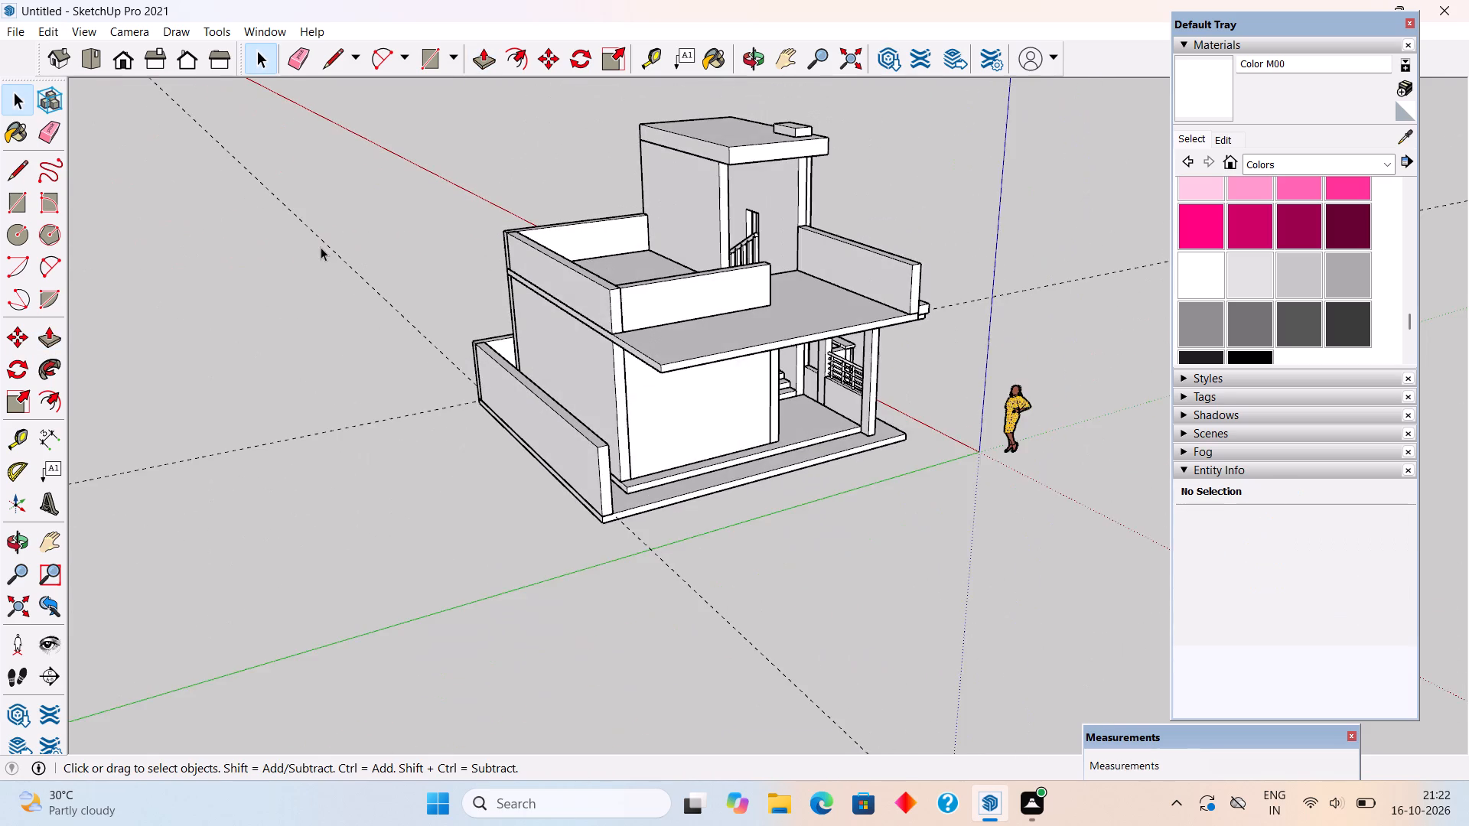
pyautogui.moveTo(581, 346); pyautogui.dragTo(331, 277, button='middle')
pyautogui.moveTo(641, 382); pyautogui.dragTo(564, 340, button='middle')
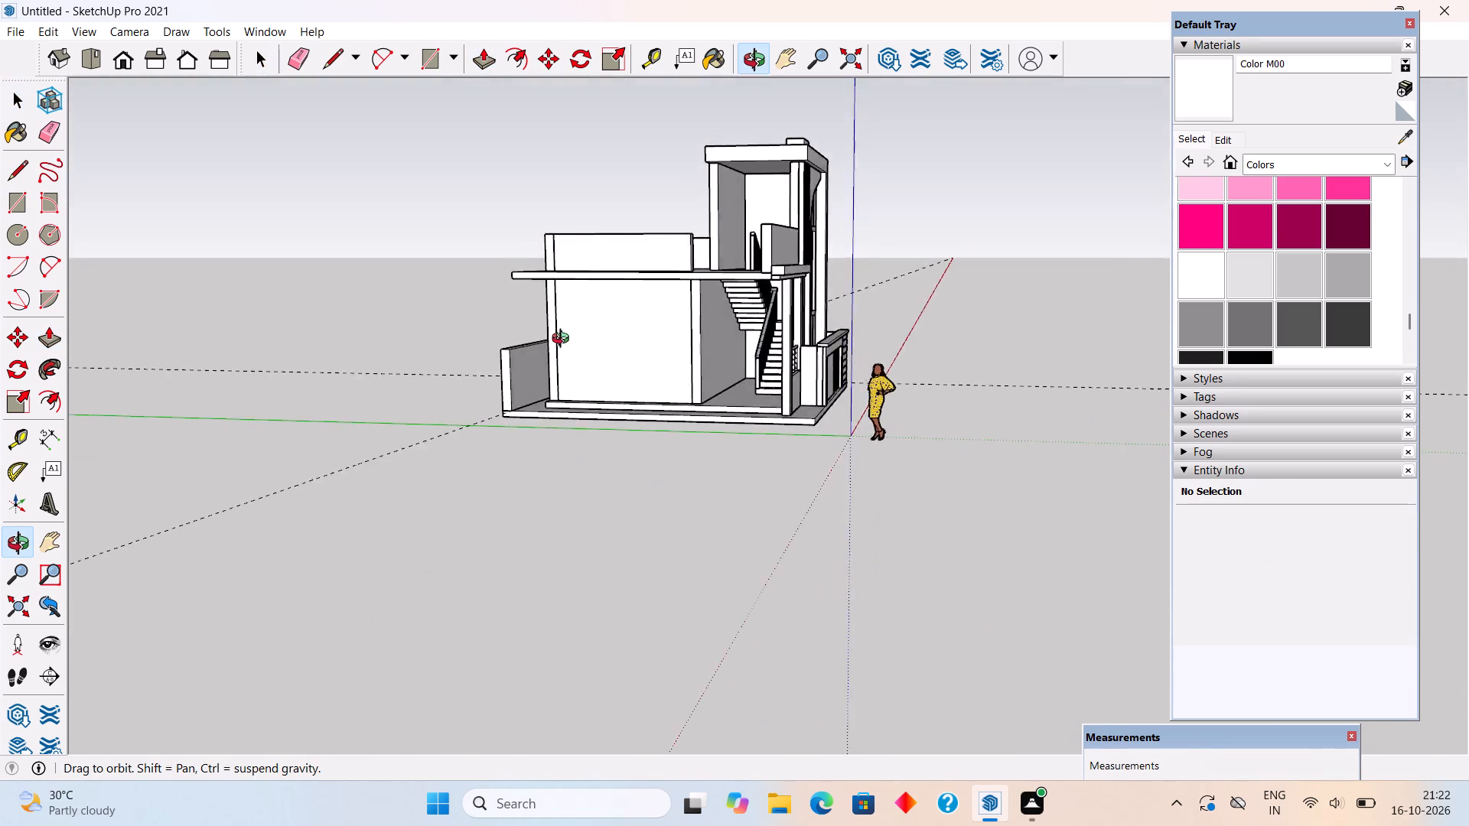
pyautogui.moveTo(564, 340); pyautogui.dragTo(520, 428, button='middle')
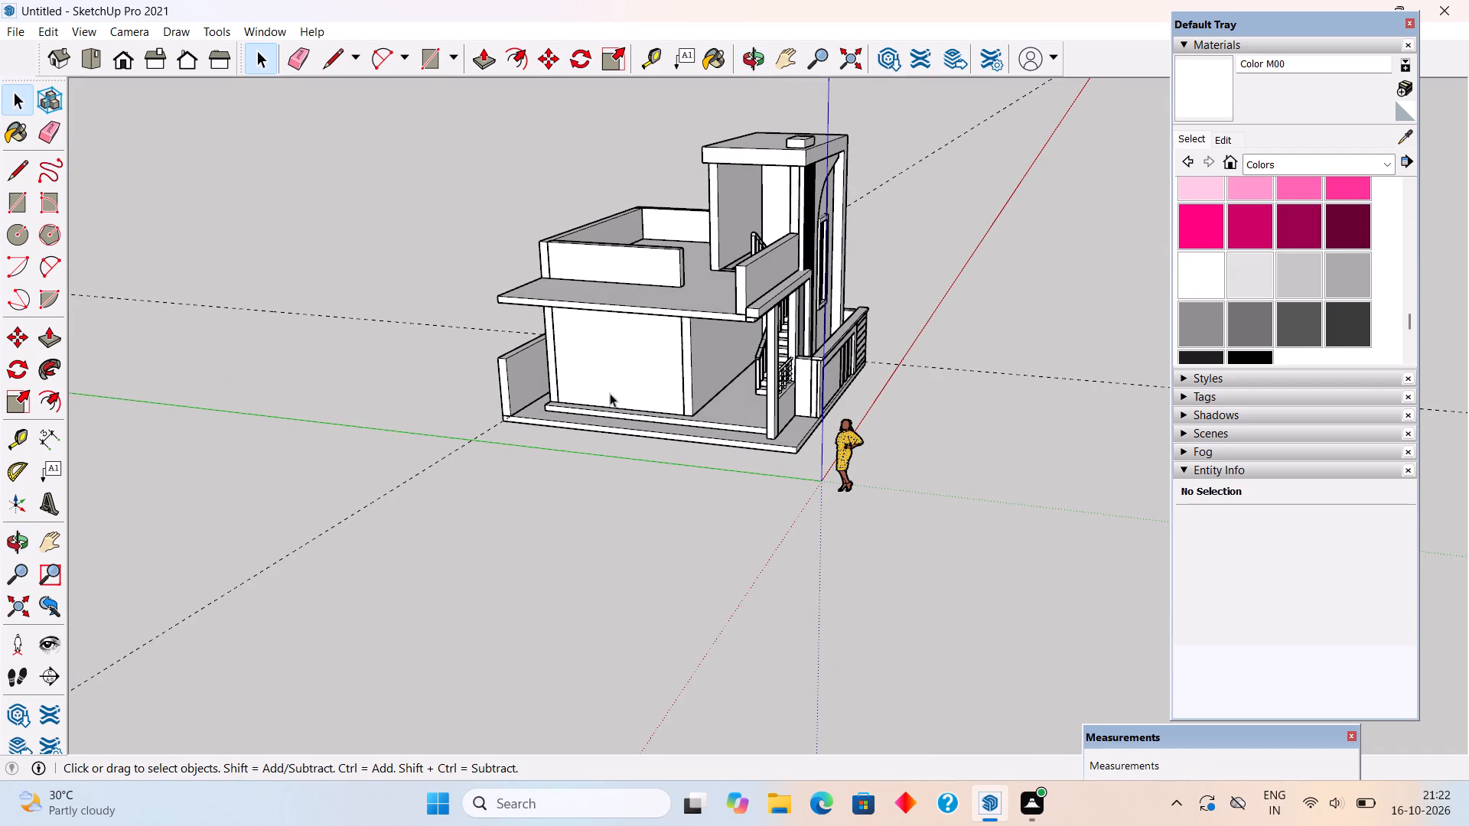
pyautogui.scroll(5, 646, 492)
pyautogui.scroll(3, 690, 411)
pyautogui.scroll(2, 767, 405)
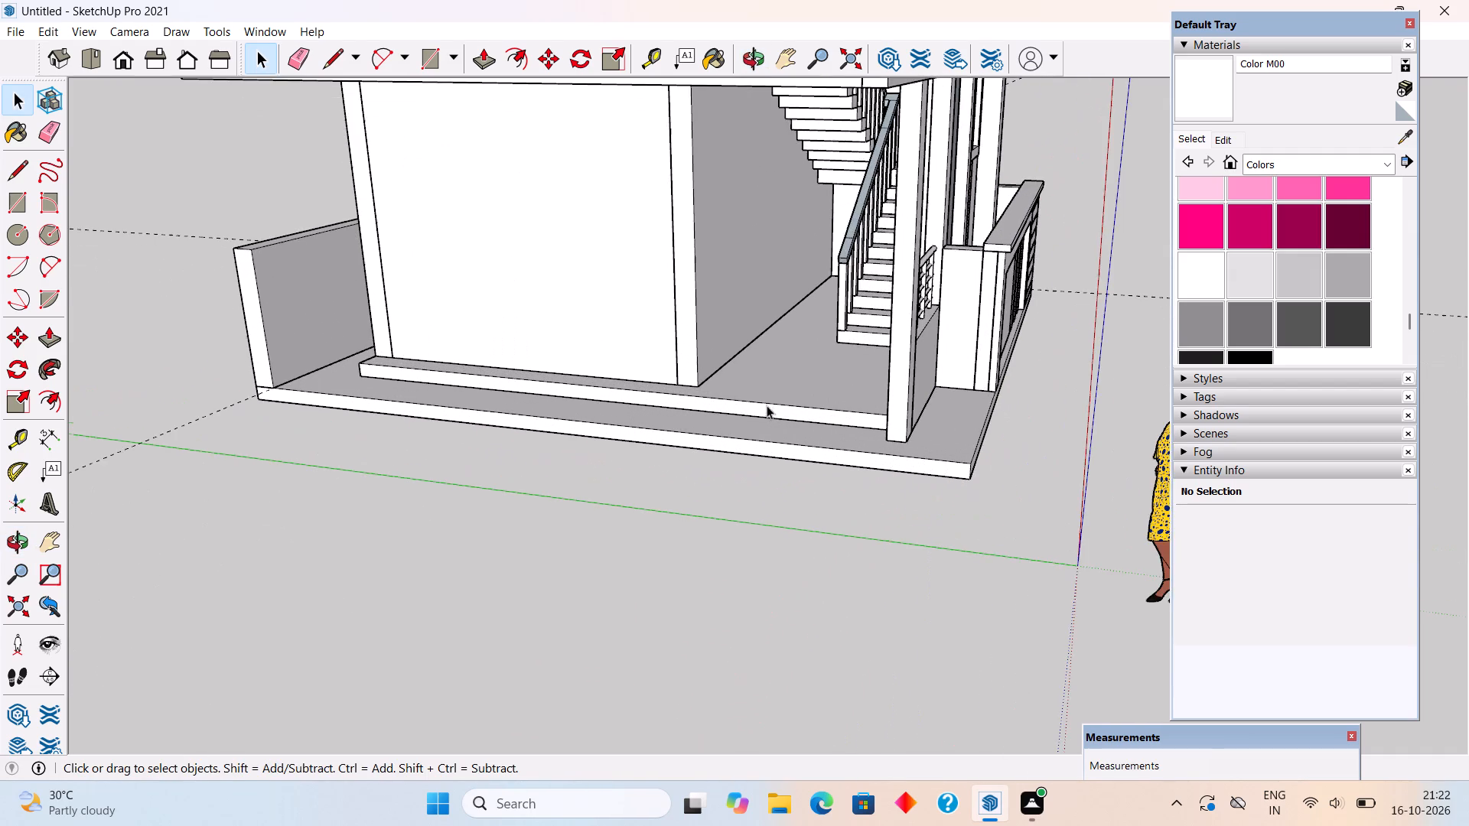
pyautogui.moveTo(773, 403); pyautogui.dragTo(589, 465, button='middle')
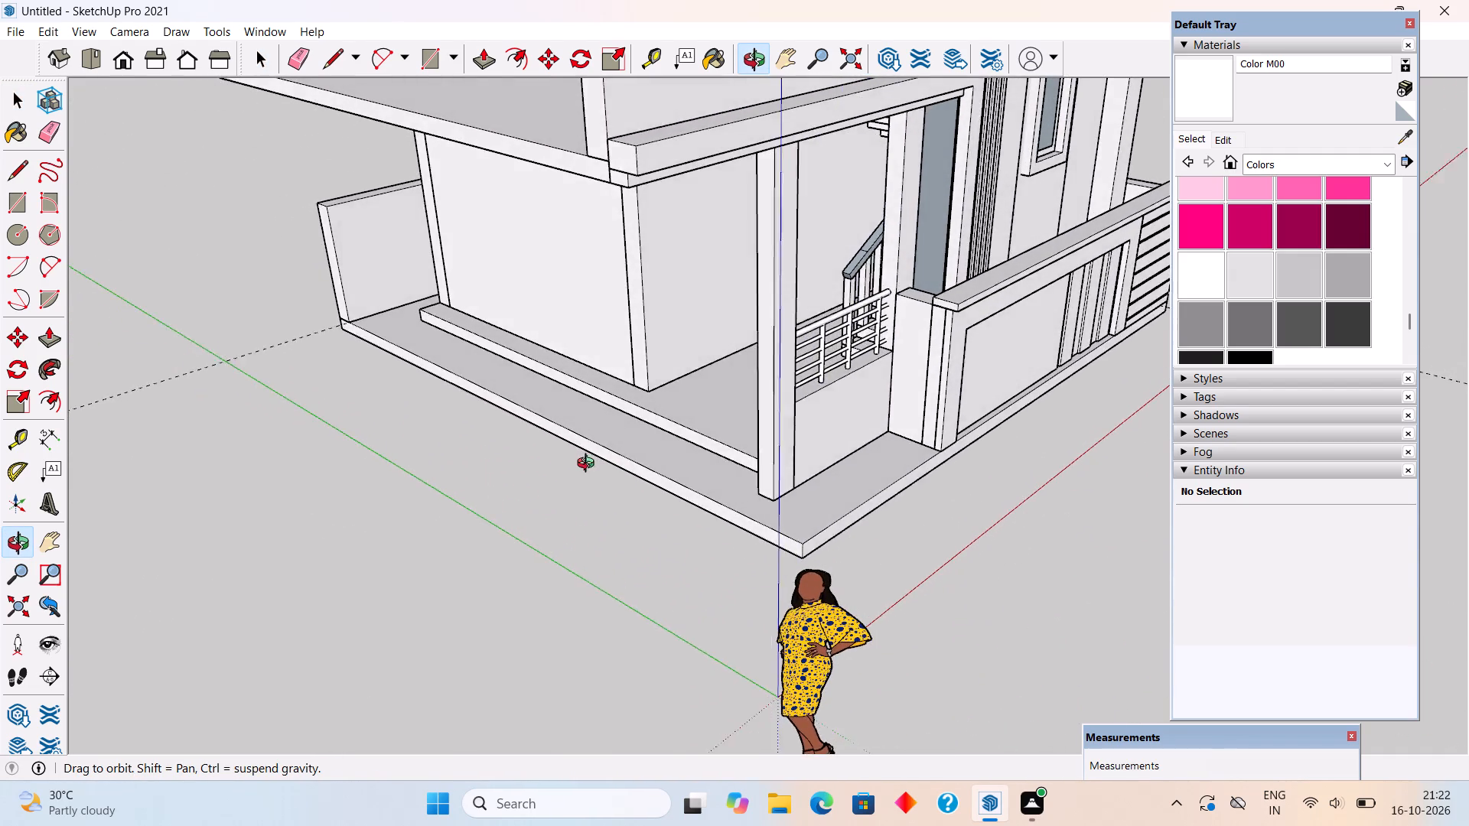
pyautogui.moveTo(589, 465); pyautogui.dragTo(549, 447, button='middle')
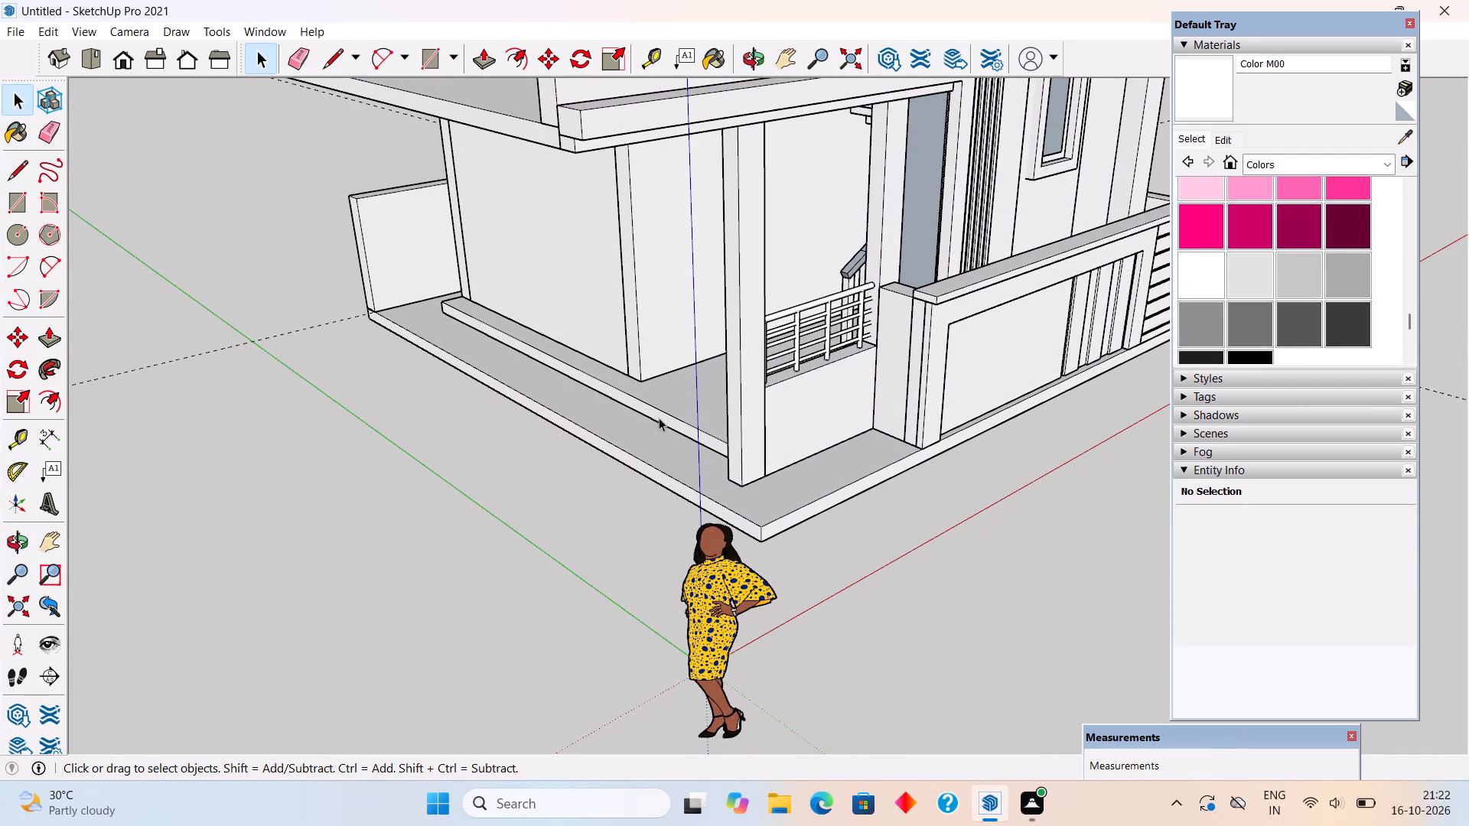
pyautogui.tripleClick(659, 418)
pyautogui.press('p')
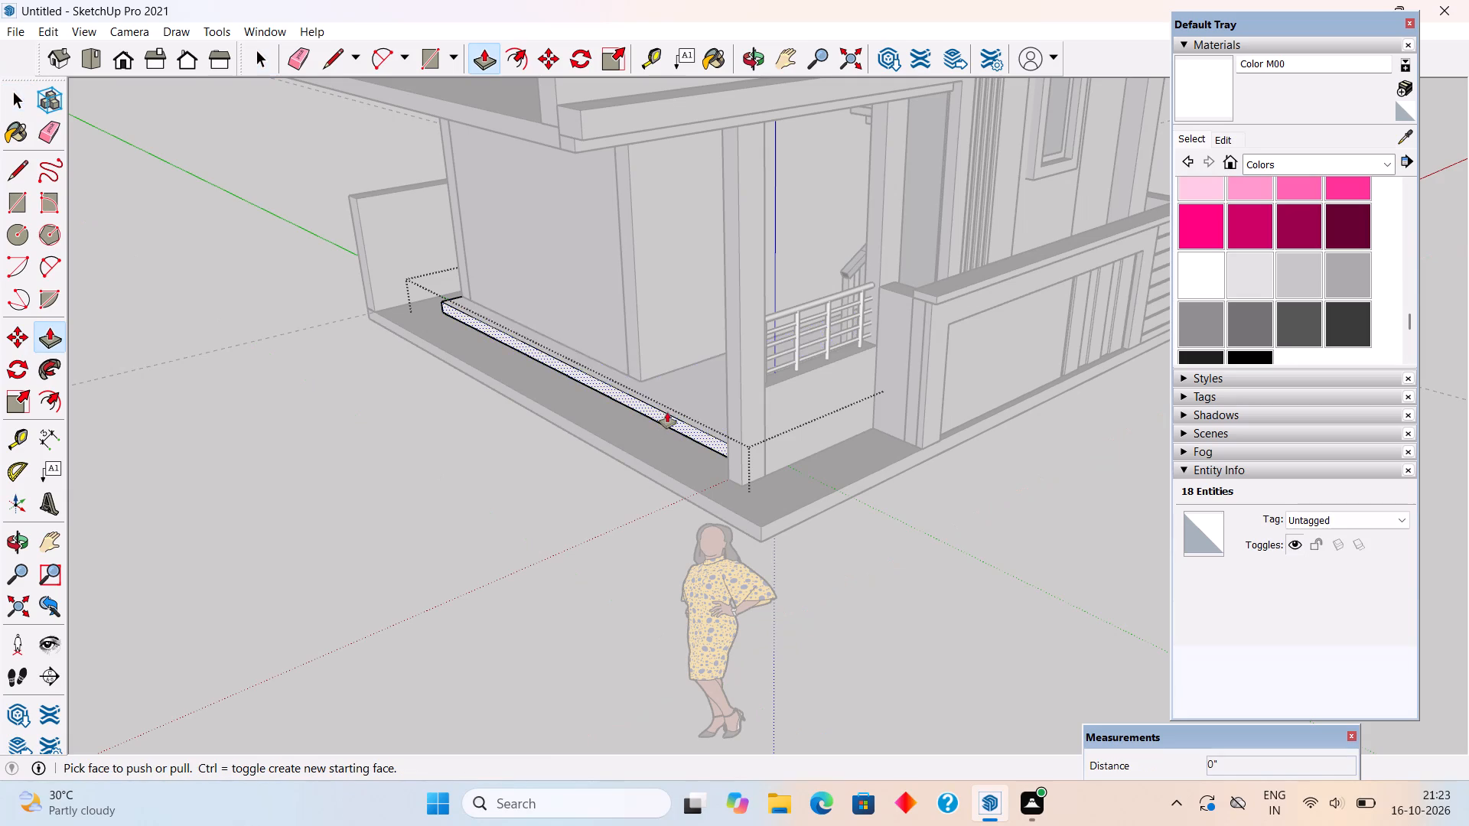
pyautogui.click(673, 421)
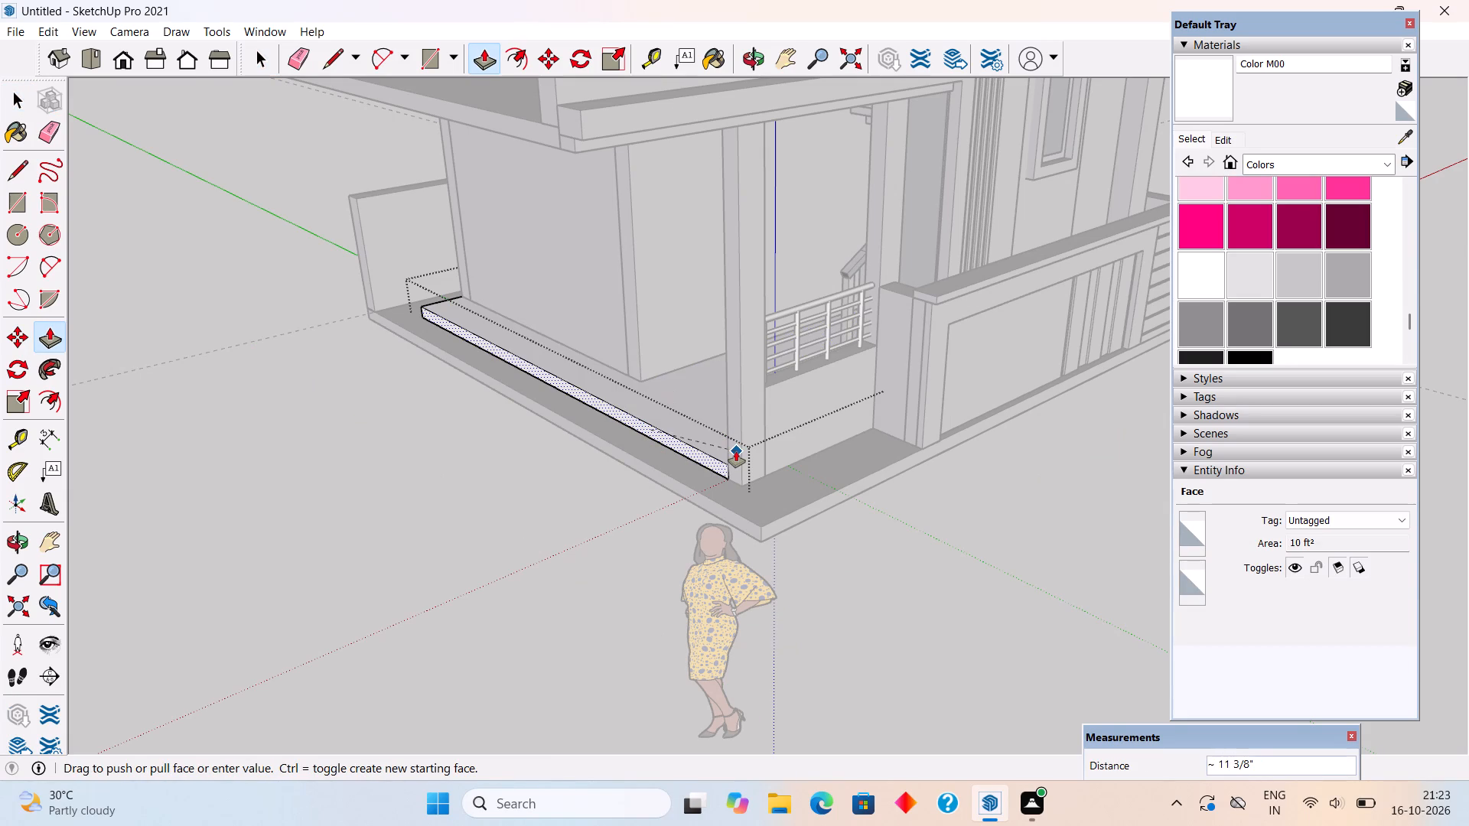
pyautogui.click(736, 451)
pyautogui.press('space')
pyautogui.scroll(-4, 624, 375)
pyautogui.click(516, 476)
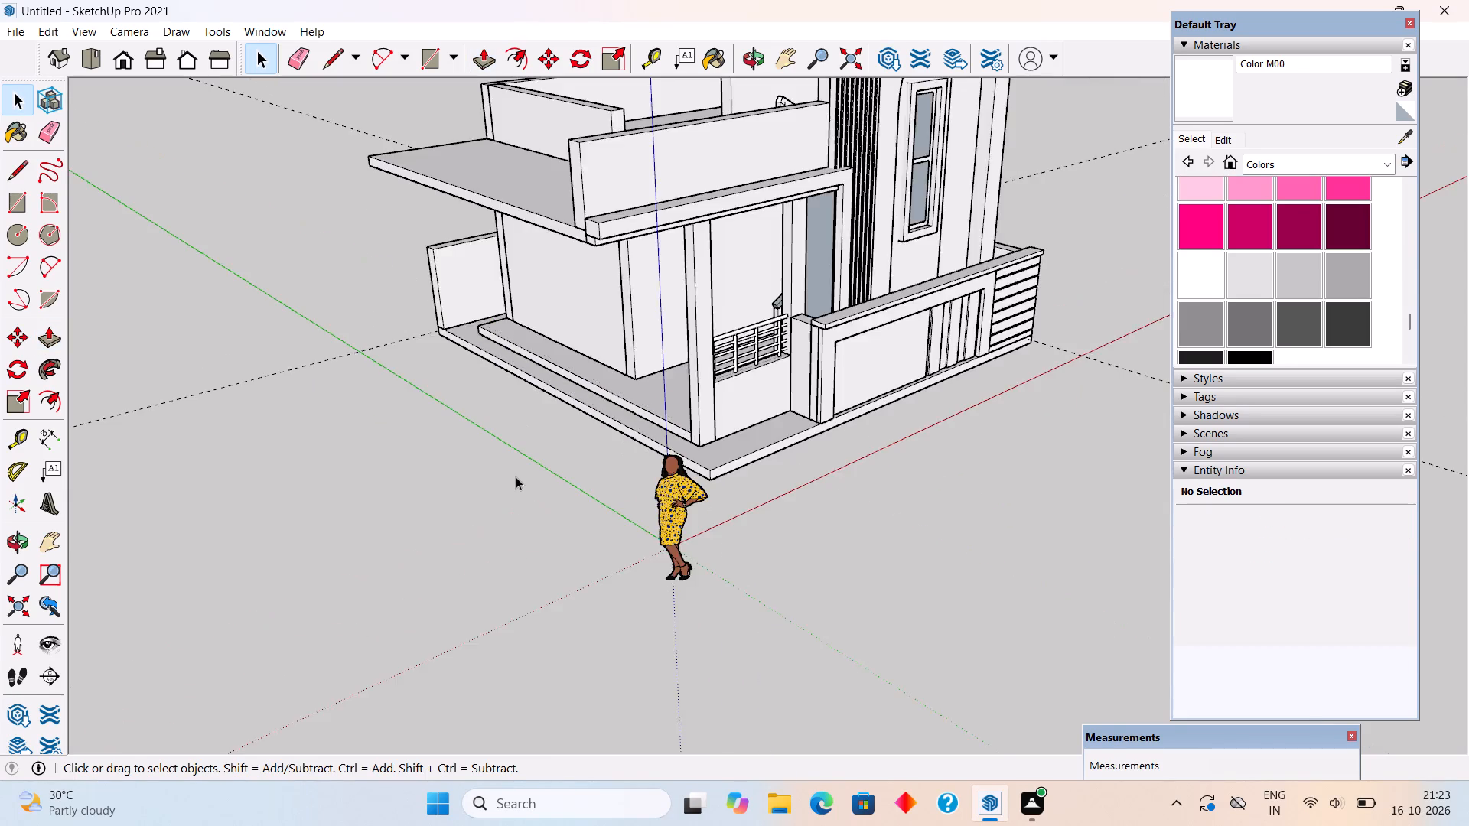
# Delete the ground-floor wall on the open side and the parapet above it behind the overhanging roof slab.
pyautogui.scroll(-8, 516, 476)
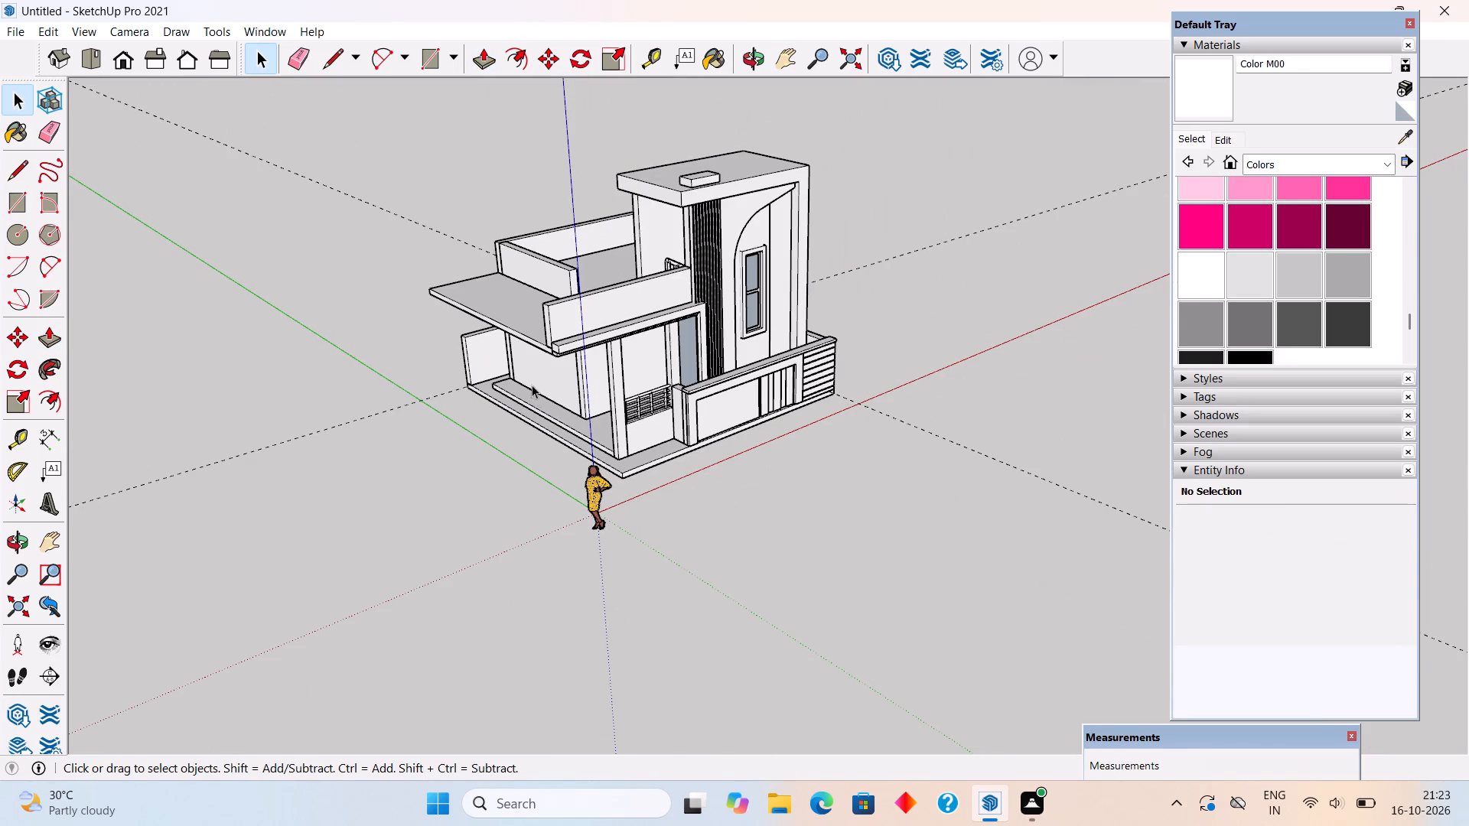
pyautogui.click(533, 381)
pyautogui.press('Delete')
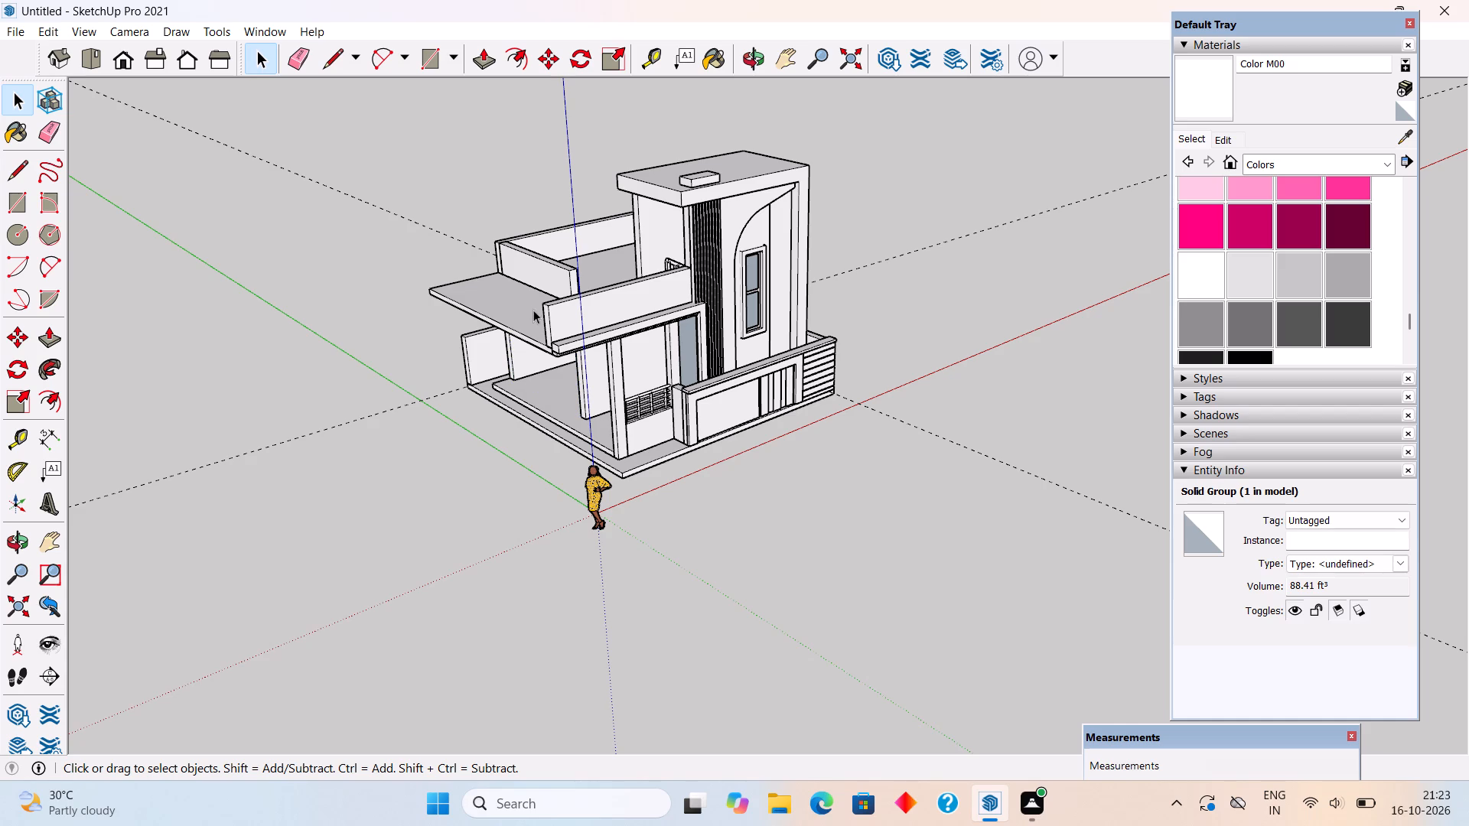
pyautogui.click(533, 276)
pyautogui.press('Delete')
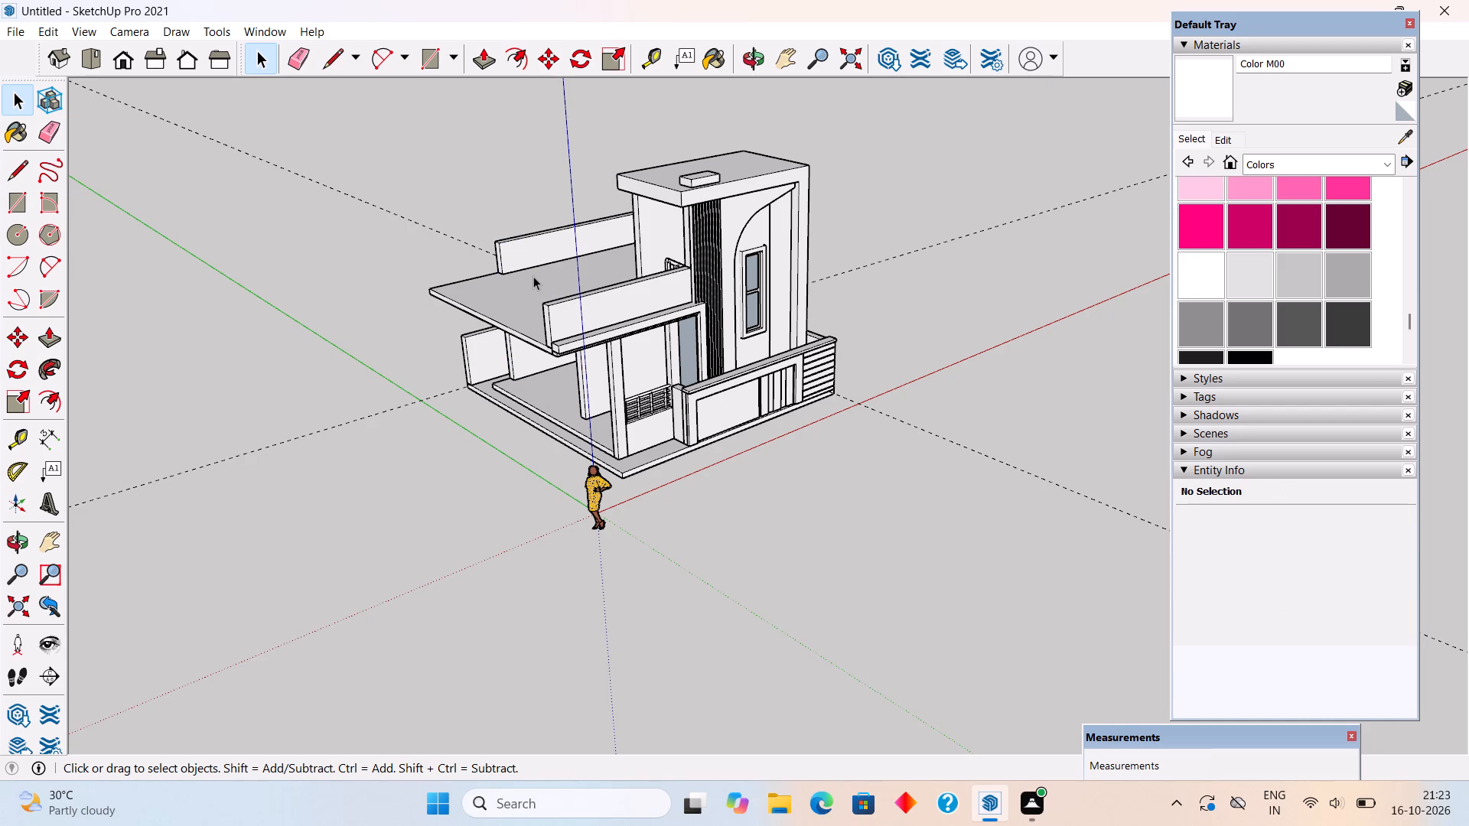
# Pull the base slab's 25' 7" side face outward 6' on the open side beside the plinth.
pyautogui.scroll(-1, 664, 470)
pyautogui.moveTo(661, 471); pyautogui.dragTo(369, 385, button='middle')
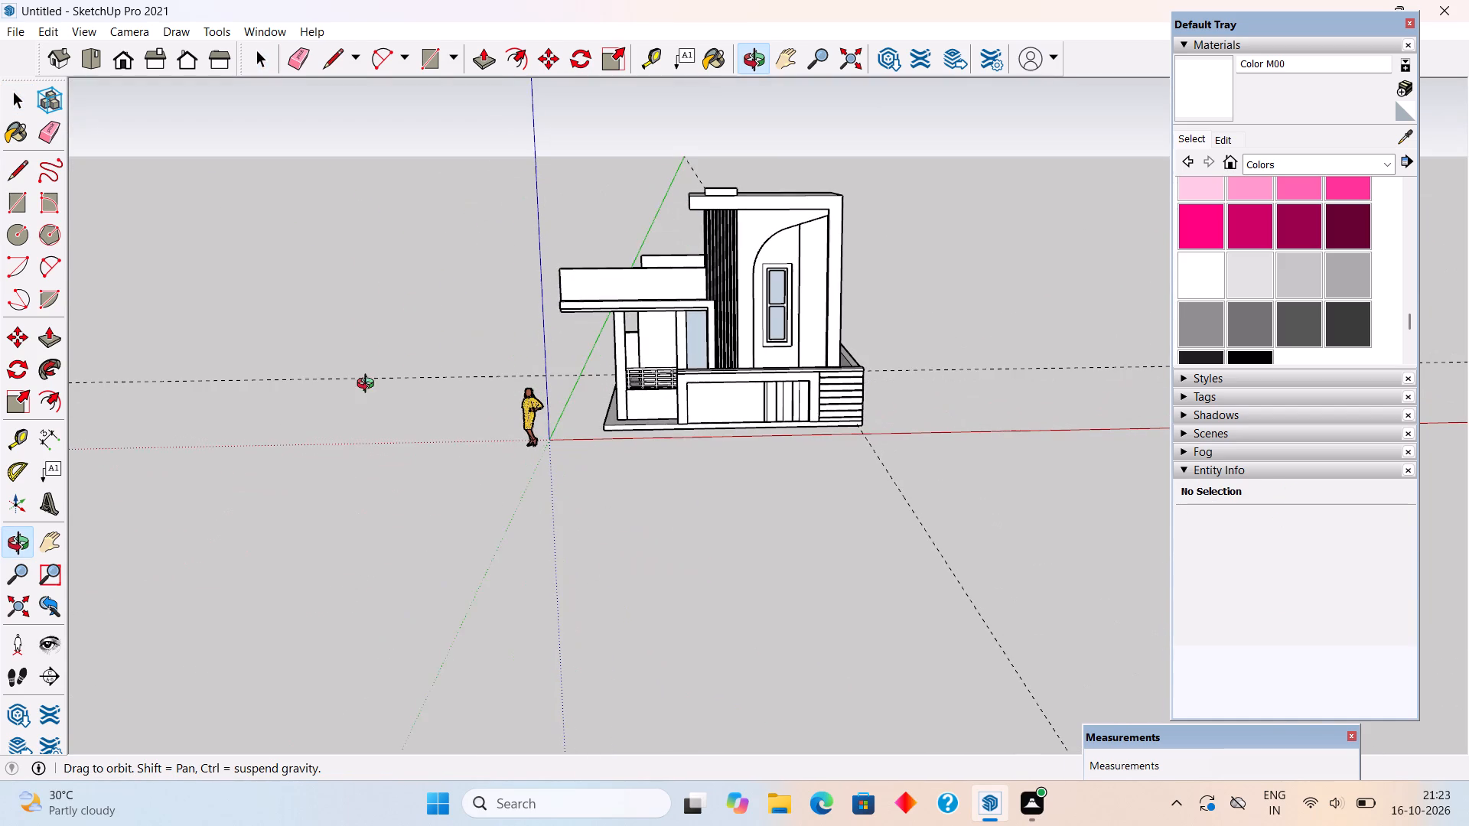
pyautogui.moveTo(369, 385); pyautogui.dragTo(373, 385, button='middle')
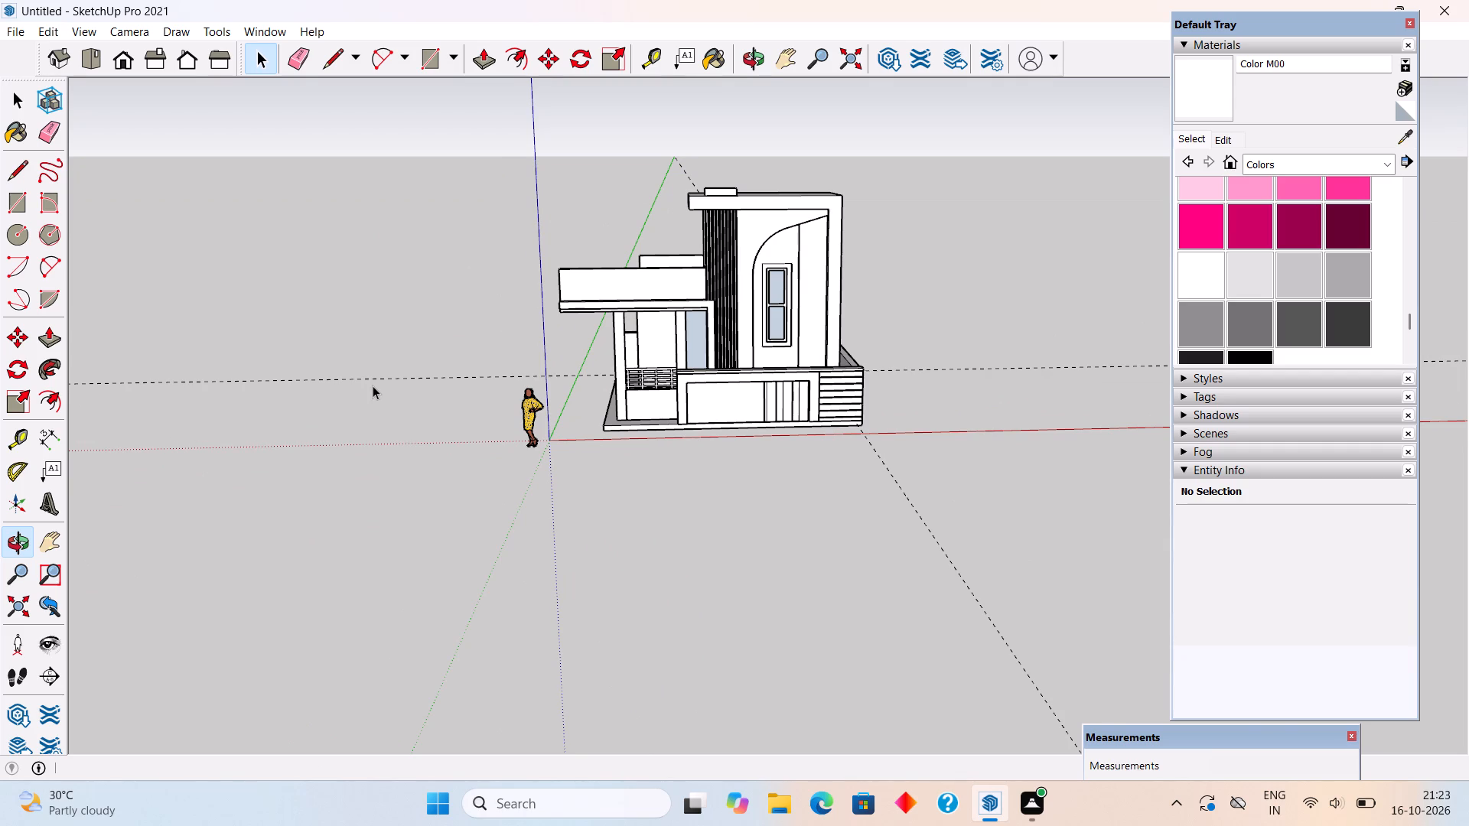
pyautogui.moveTo(644, 422); pyautogui.dragTo(789, 415, button='middle')
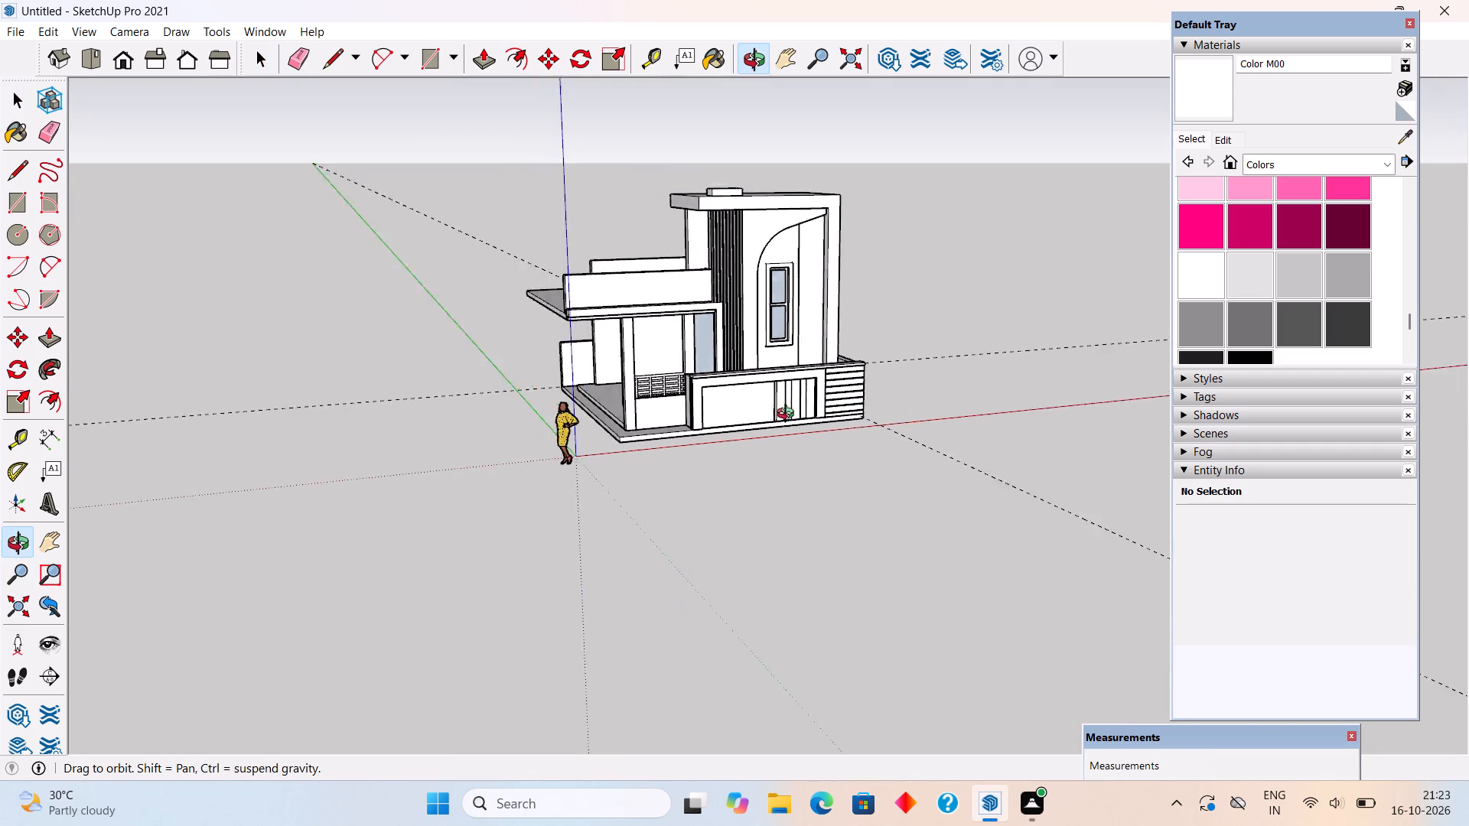
pyautogui.moveTo(789, 415); pyautogui.dragTo(829, 521, button='middle')
pyautogui.scroll(8, 526, 426)
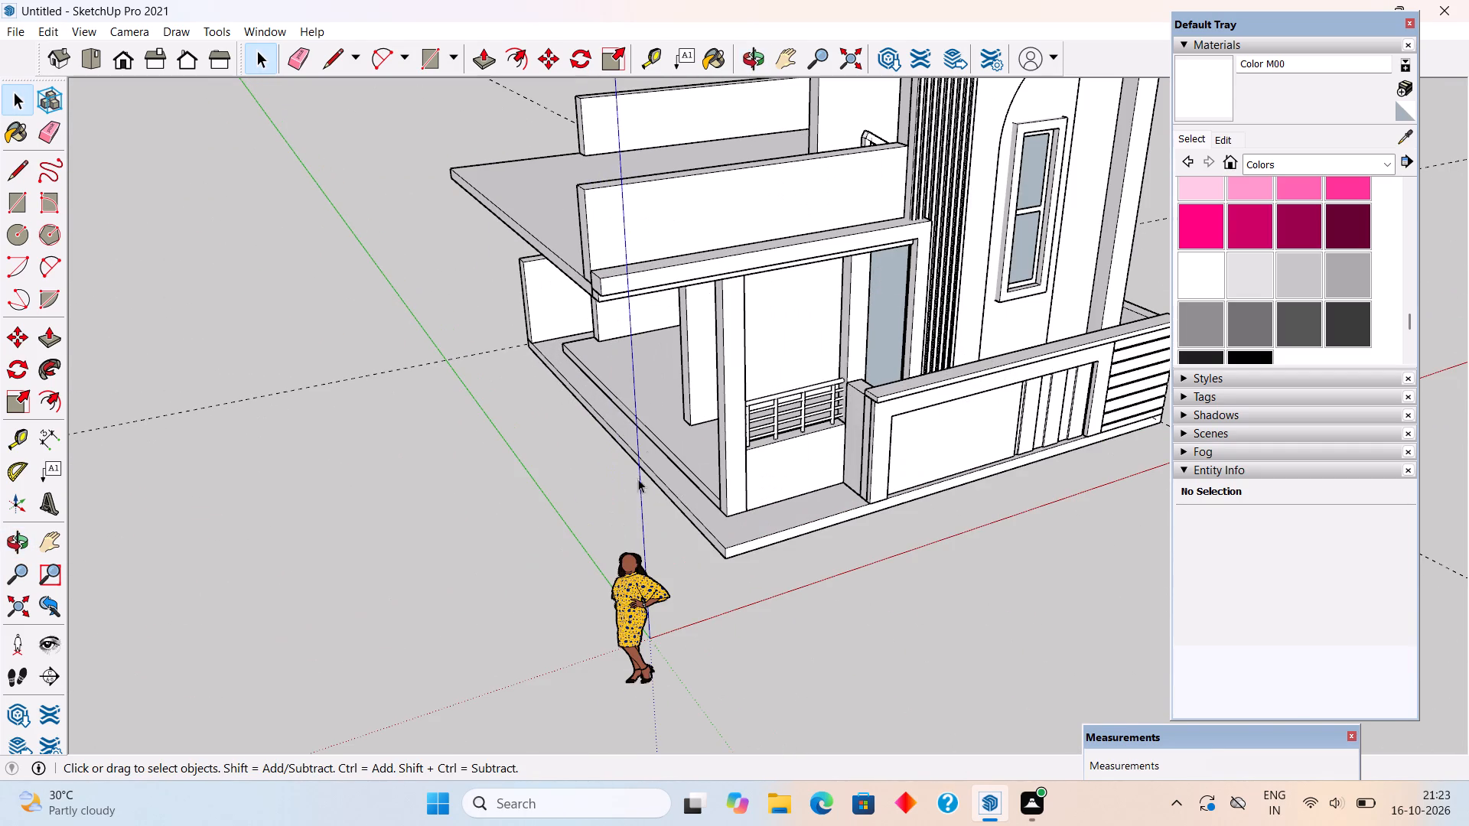
pyautogui.tripleClick(672, 498)
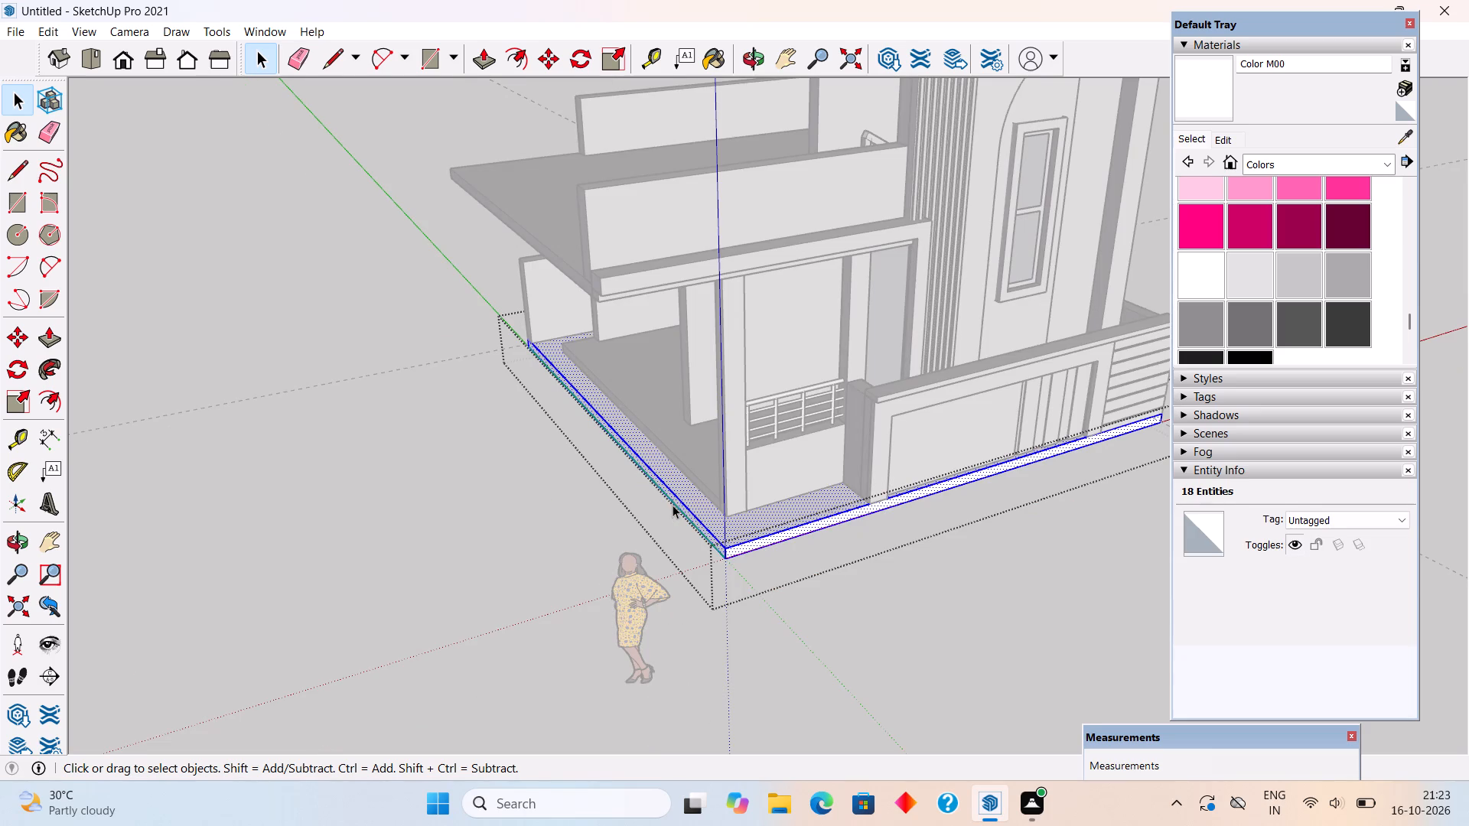
pyautogui.click(673, 505)
pyautogui.press('p')
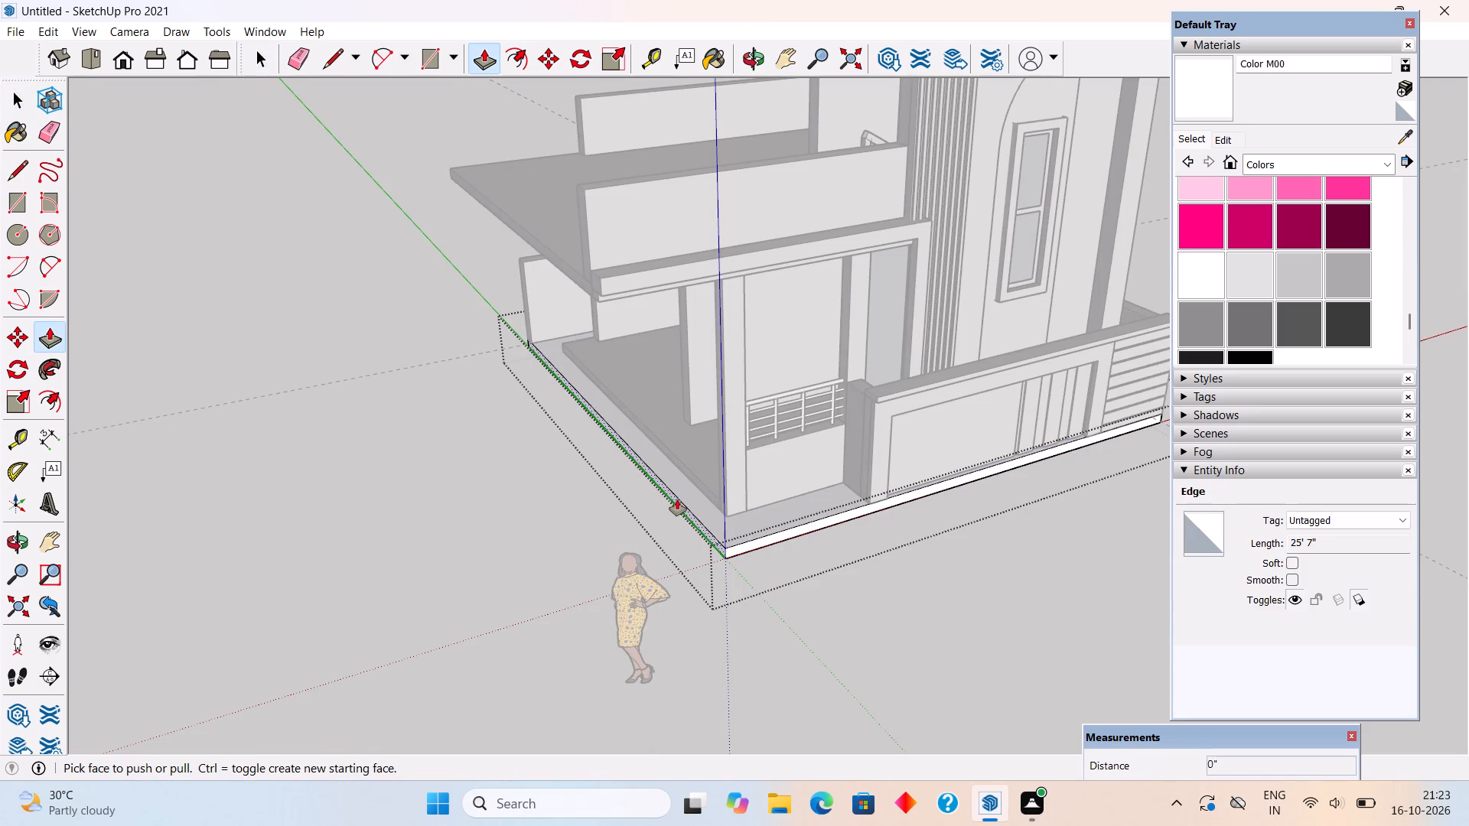
pyautogui.click(677, 499)
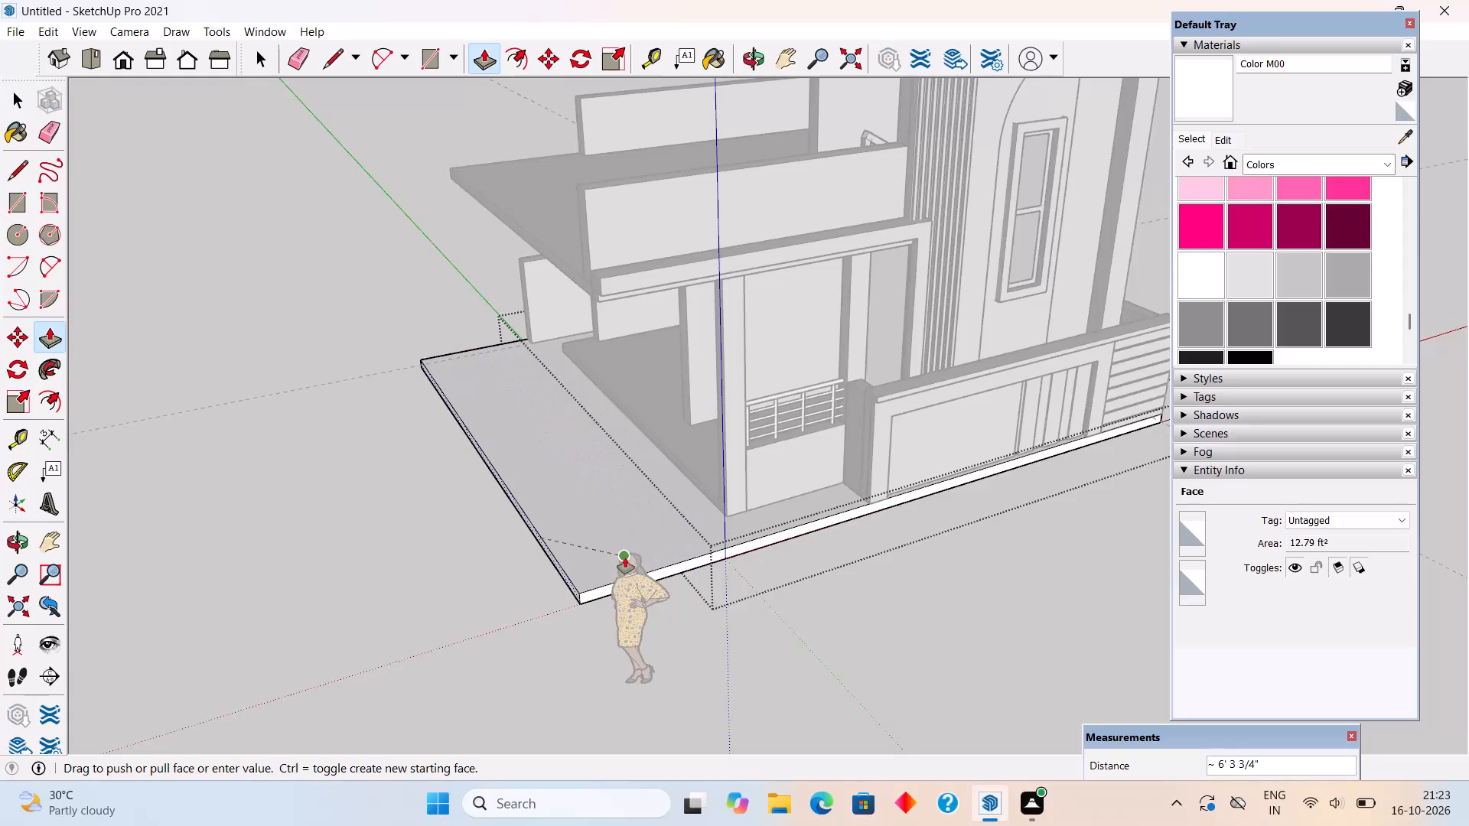
pyautogui.write("6'")
pyautogui.press('Return')
pyautogui.press('space')
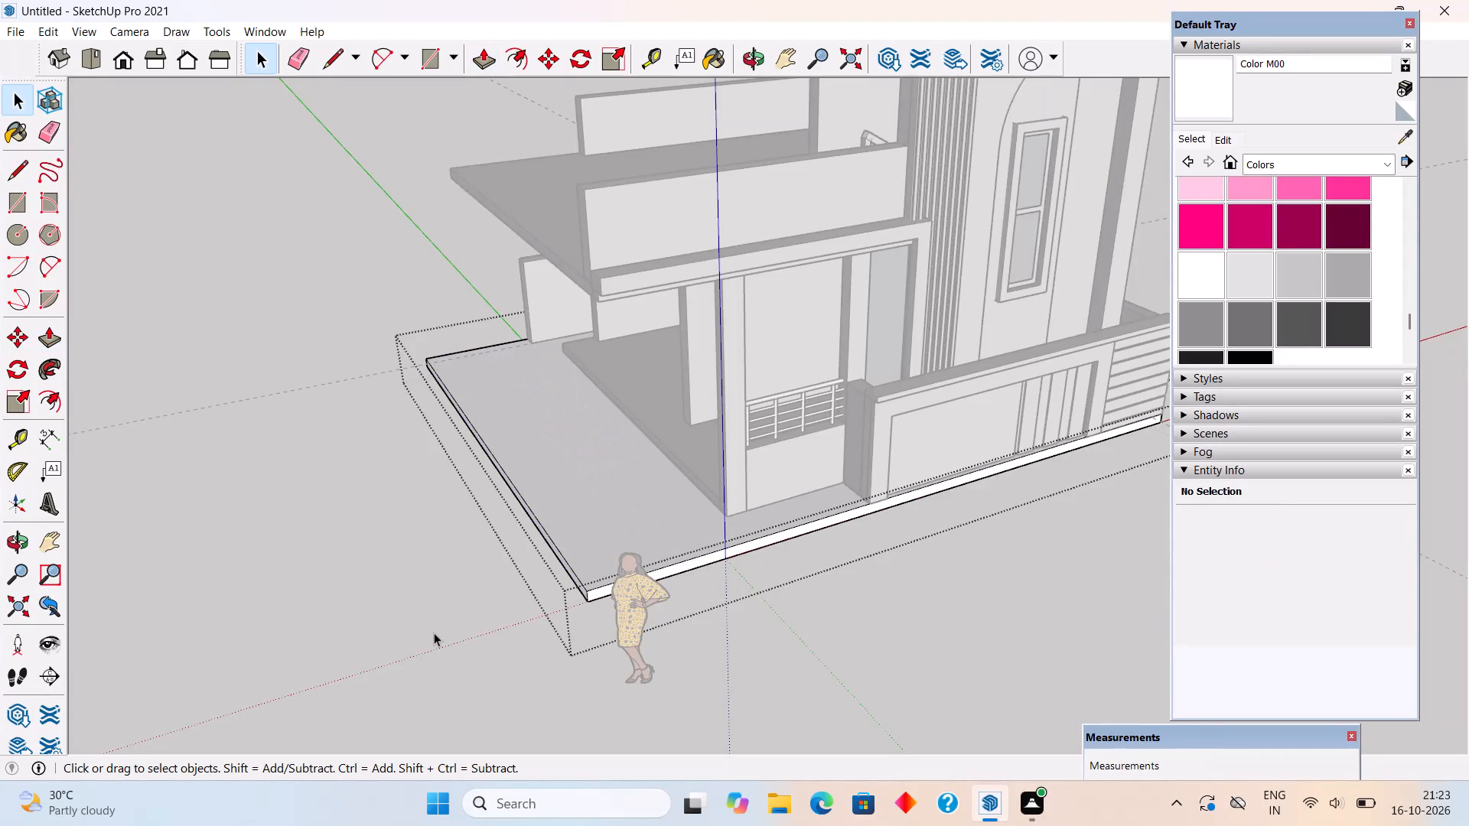
pyautogui.click(434, 633)
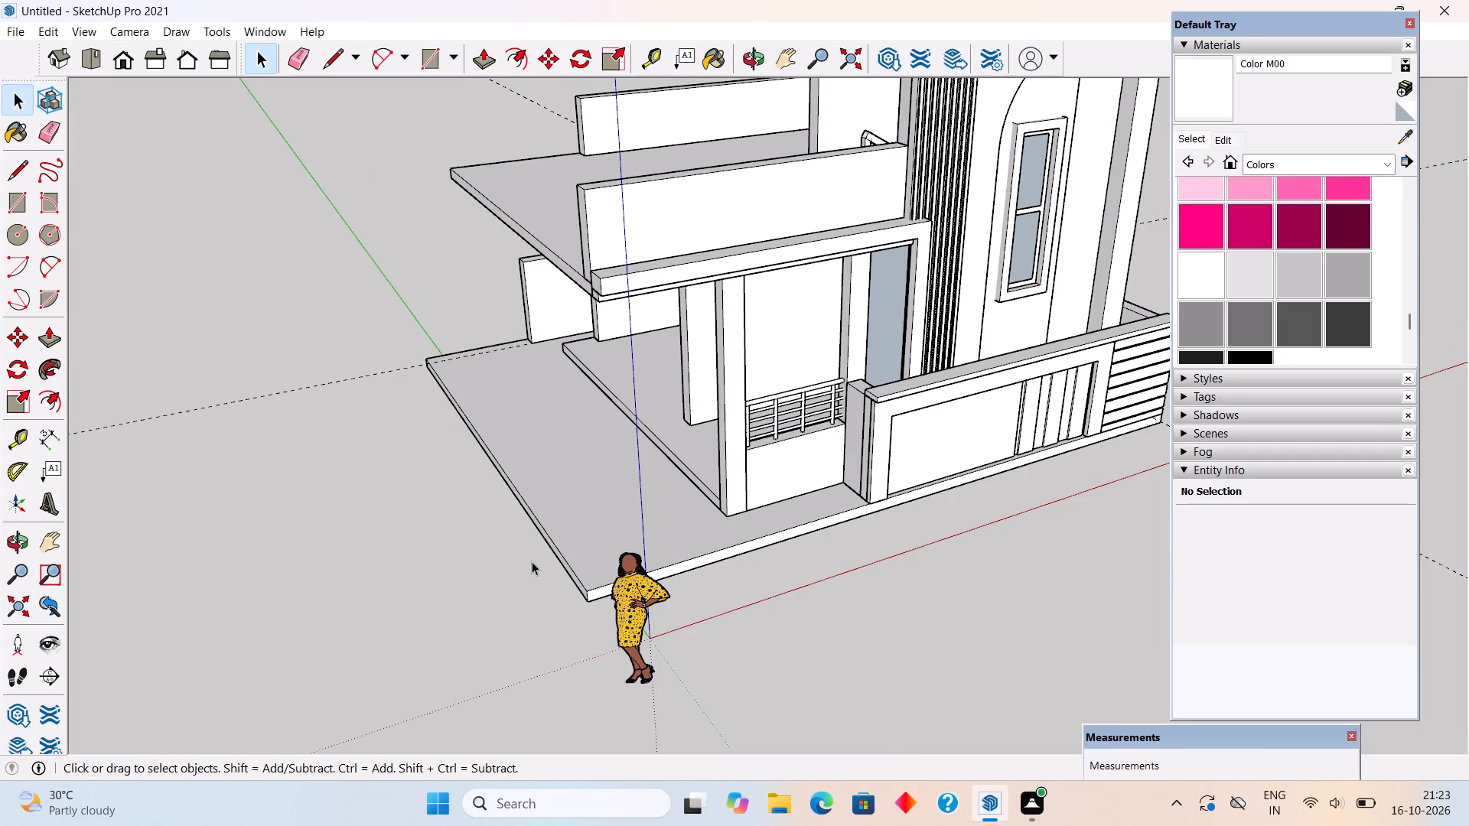
# Place a horizontal guide 2' above the base edge of the upper-floor front parapet.
pyautogui.scroll(-3, 532, 561)
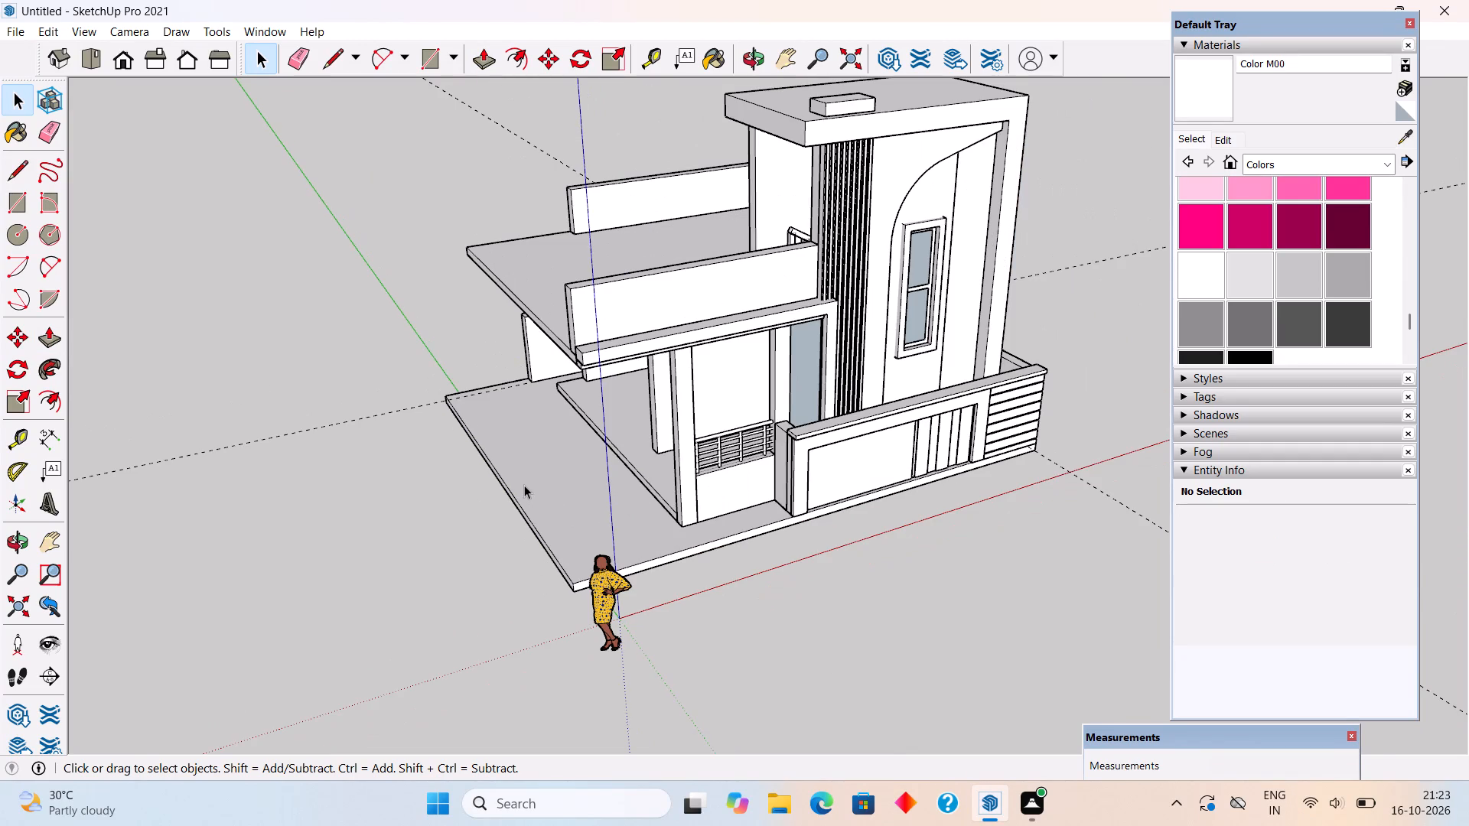
pyautogui.scroll(-2, 524, 485)
pyautogui.scroll(3, 770, 245)
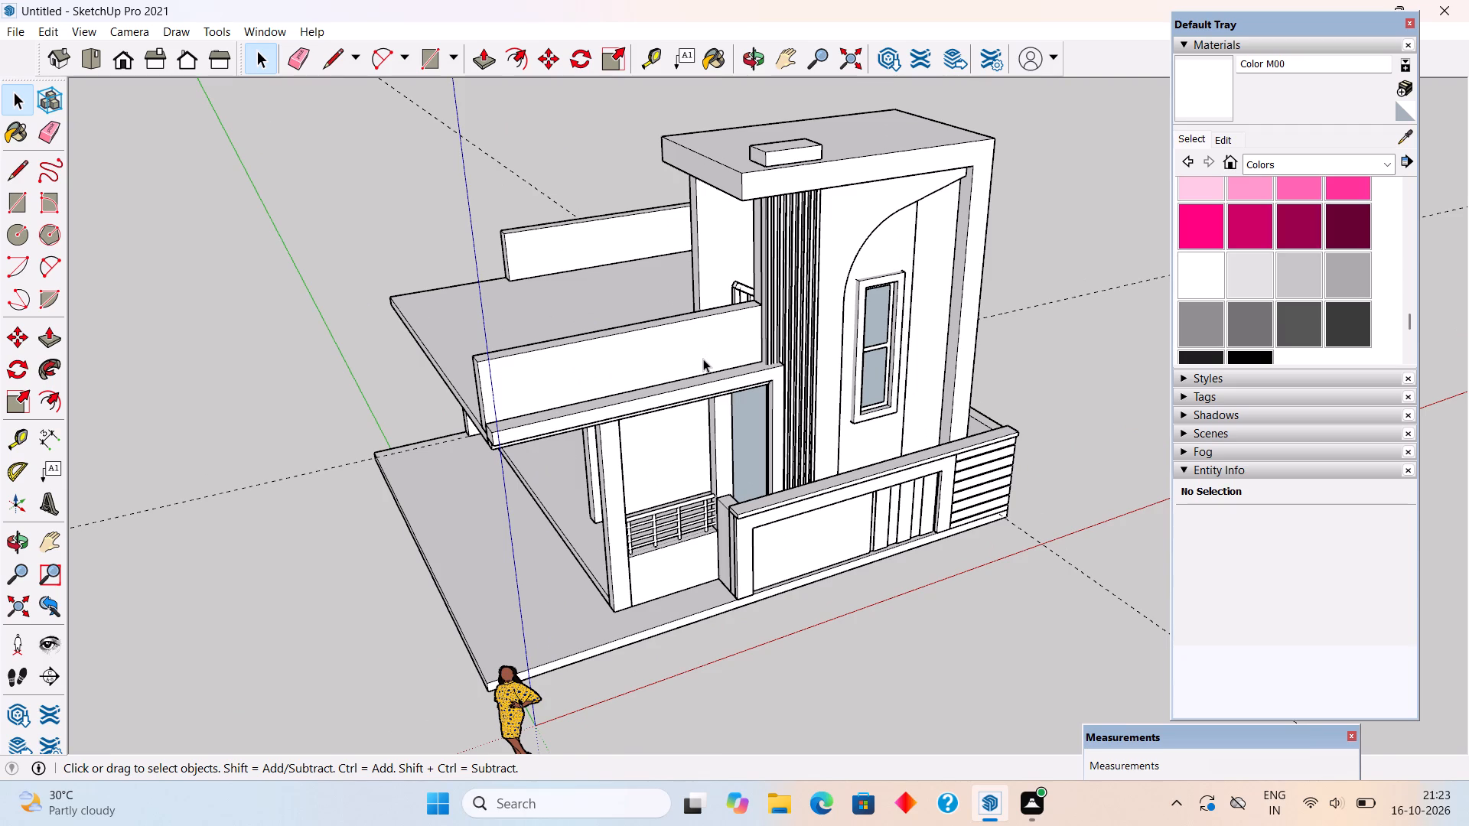
pyautogui.scroll(2, 700, 368)
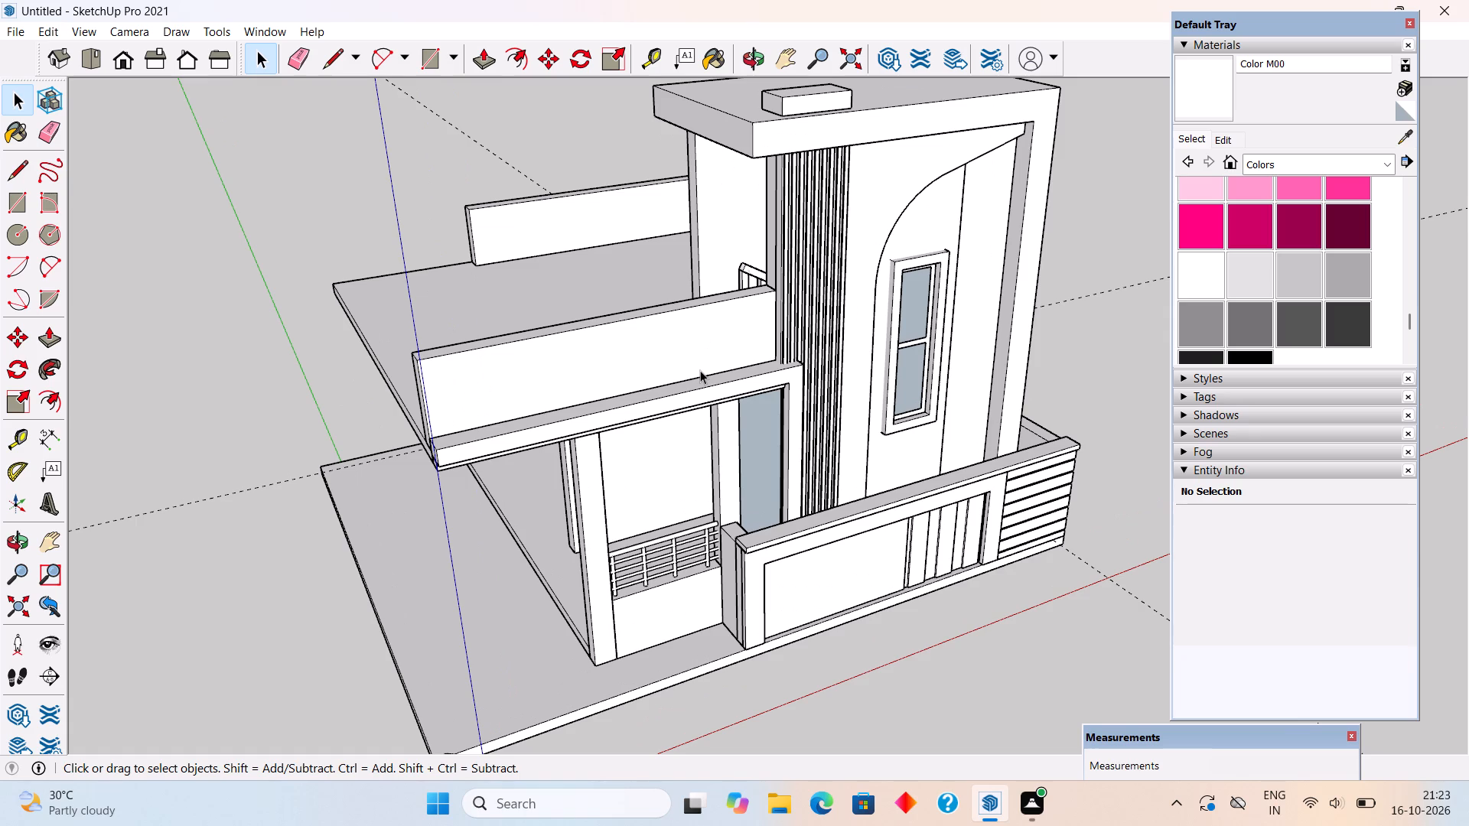
pyautogui.press('t')
pyautogui.click(689, 376)
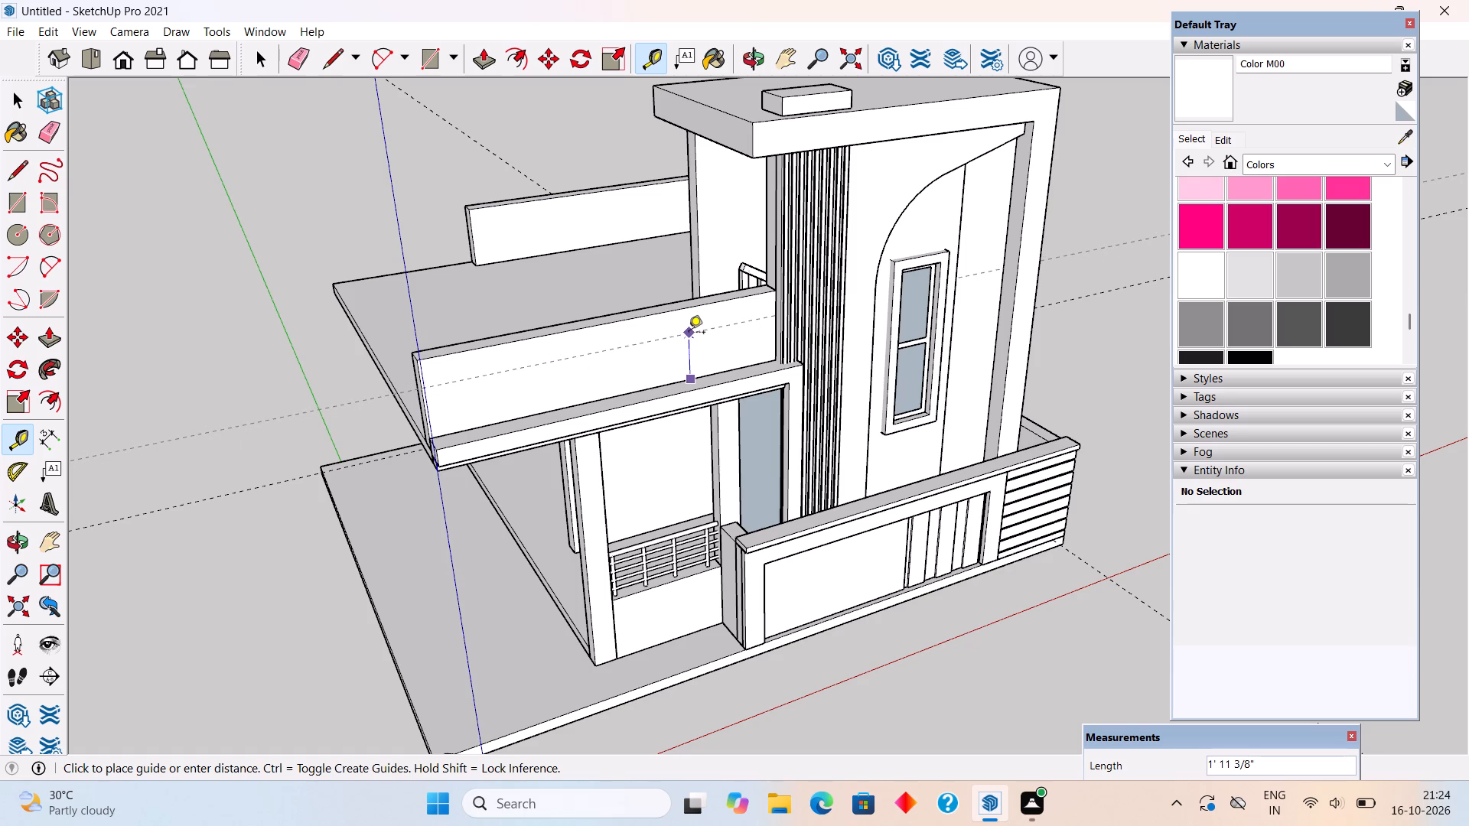
pyautogui.write("2'")
pyautogui.press('Return')
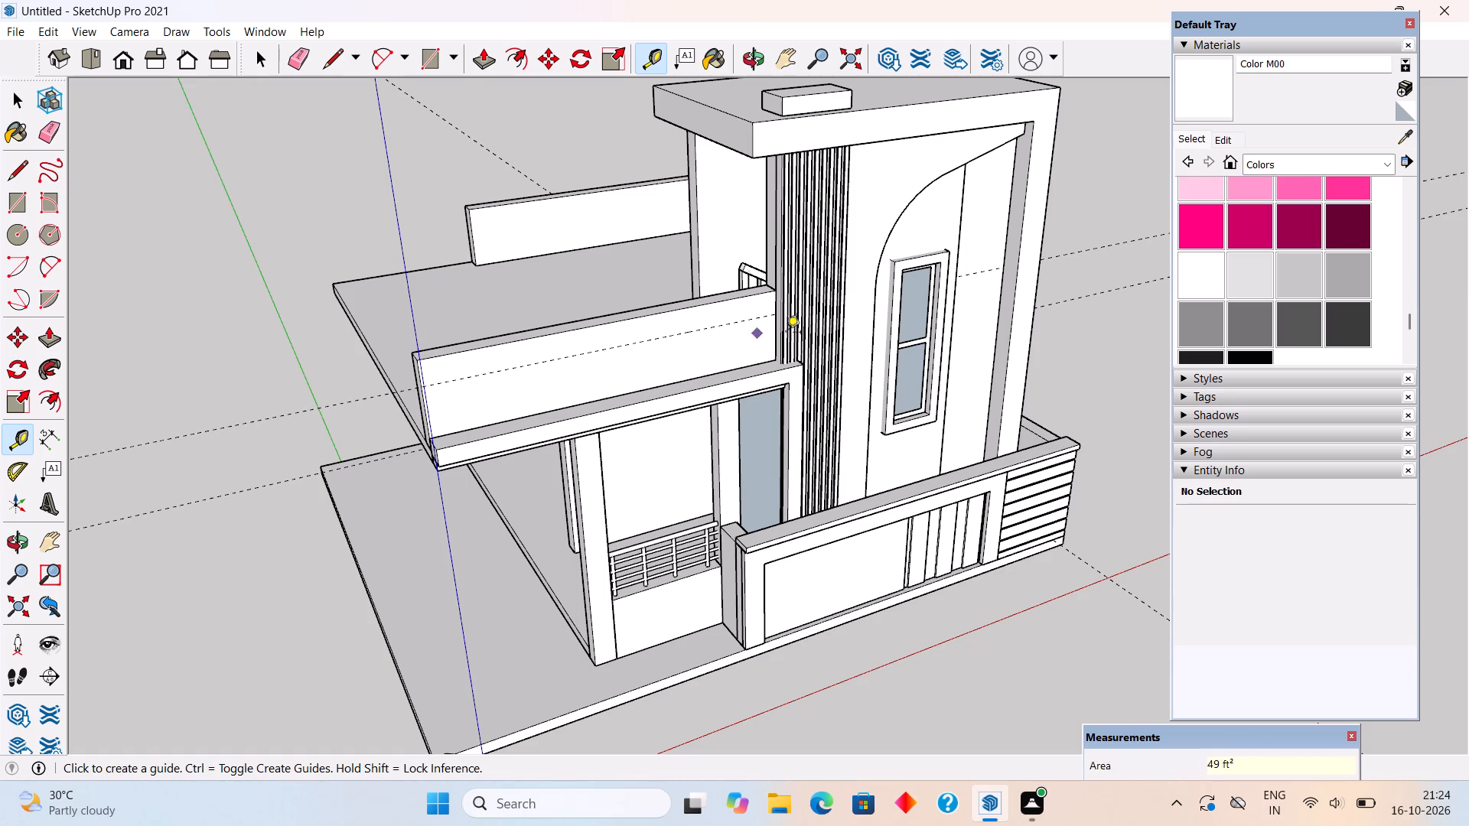
# Place a vertical guide on the front parapet 4' from its tower-side edge, and another 4' beyond it.
pyautogui.scroll(11, 787, 343)
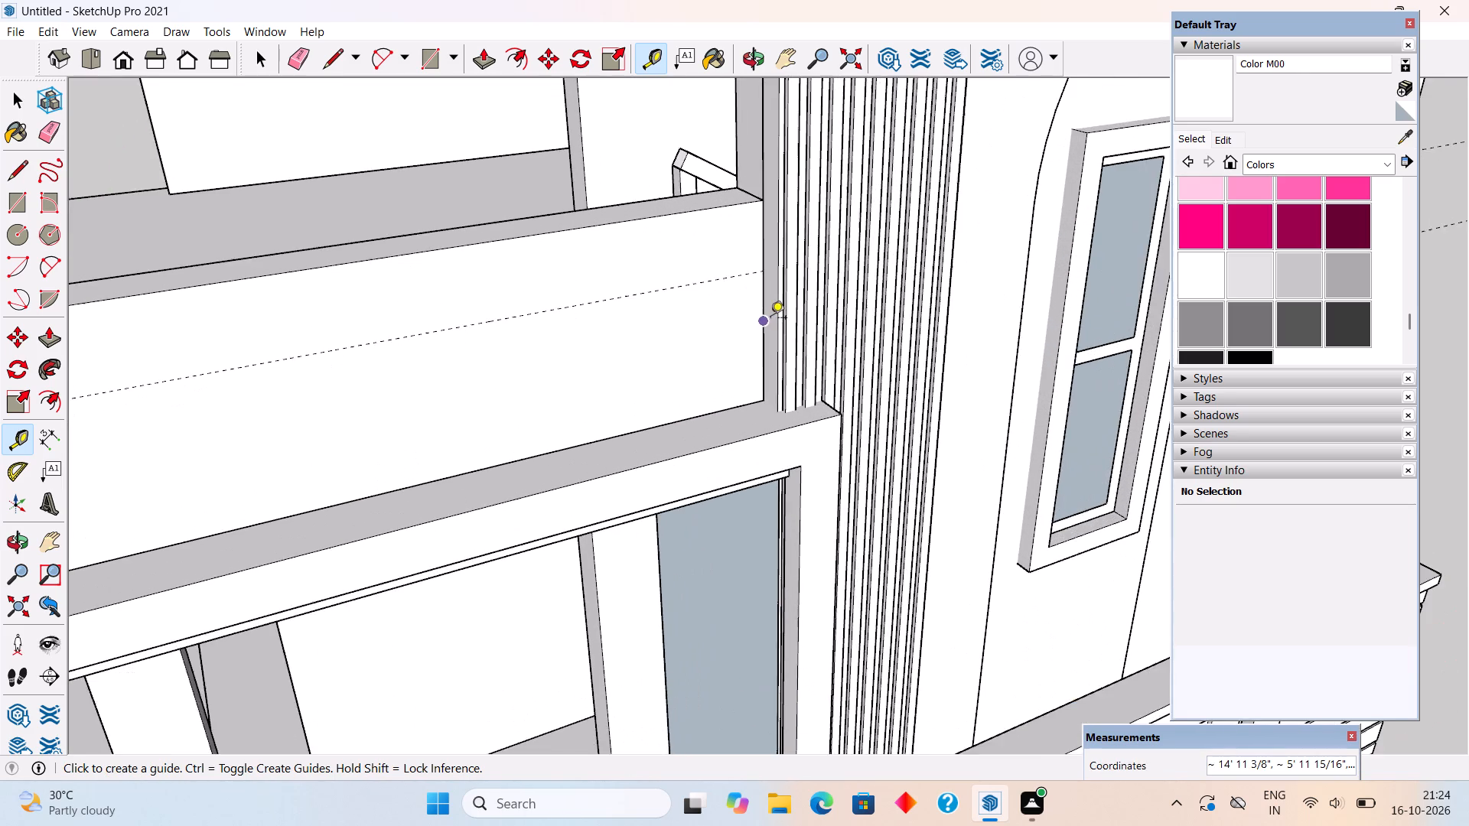
pyautogui.click(767, 307)
pyautogui.scroll(-9, 586, 363)
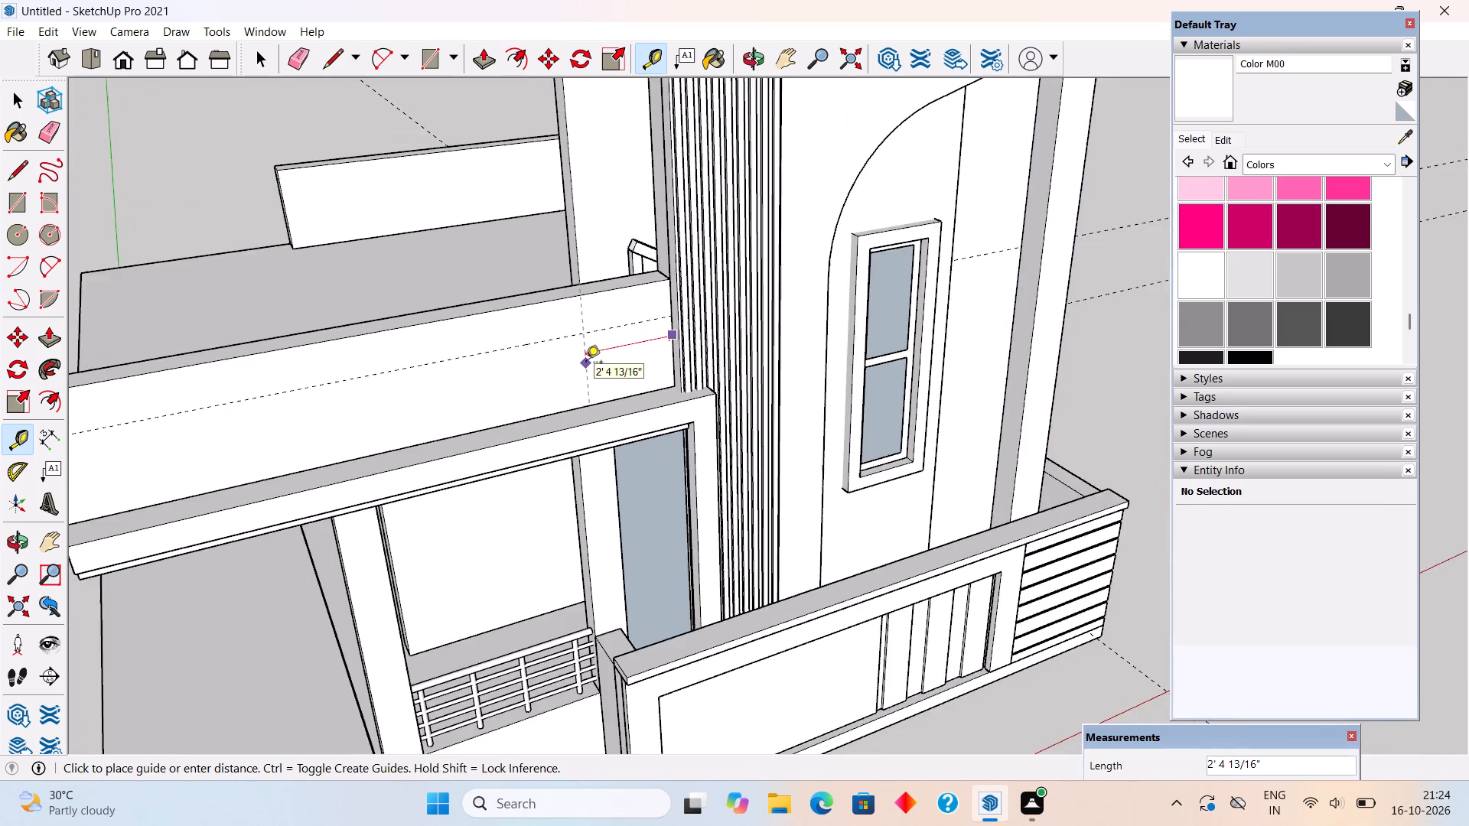
pyautogui.moveTo(585, 363); pyautogui.dragTo(412, 333, button='middle')
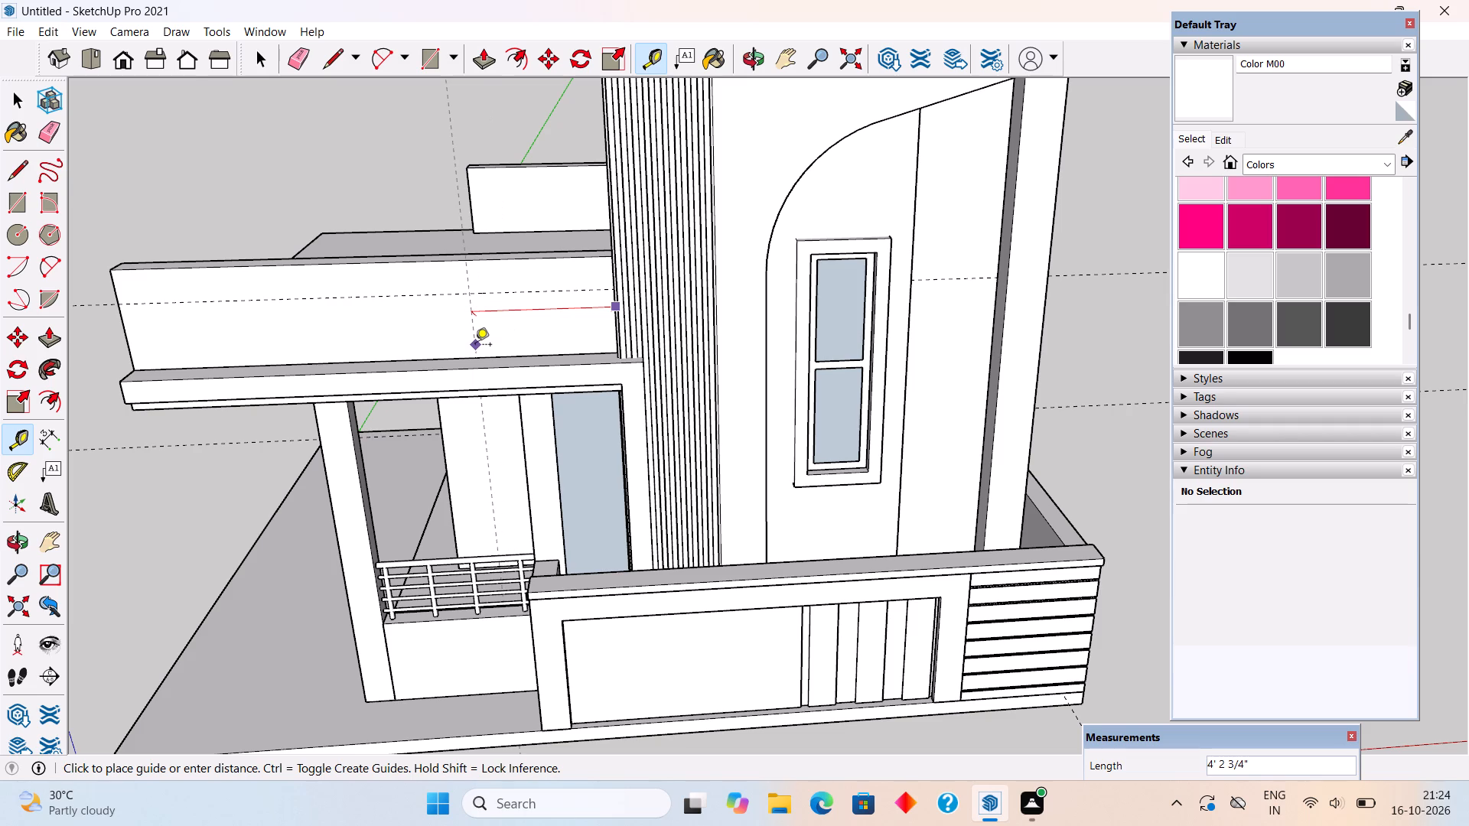
pyautogui.write("4'")
pyautogui.press('Return')
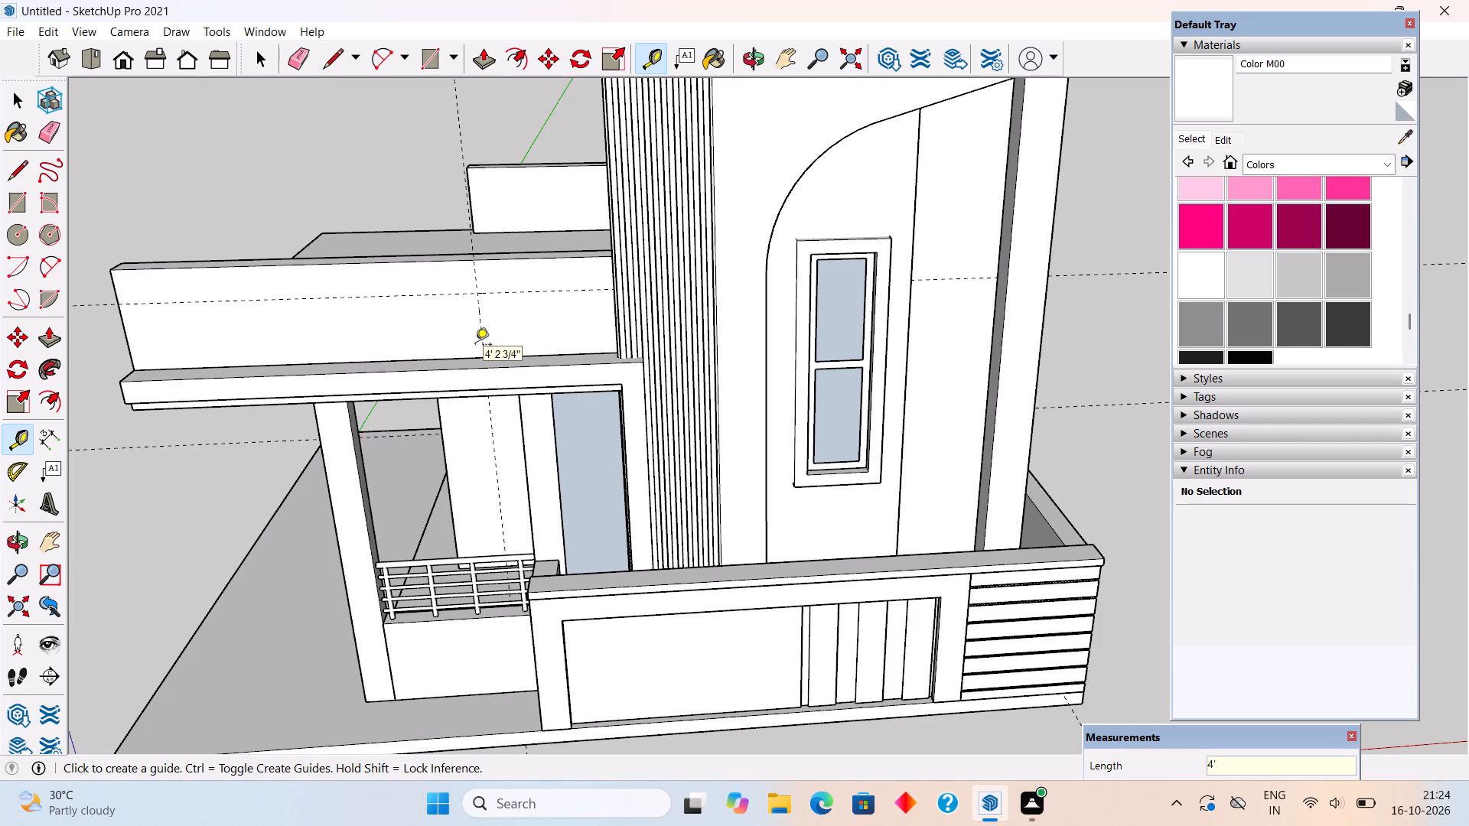
pyautogui.scroll(-4, 475, 346)
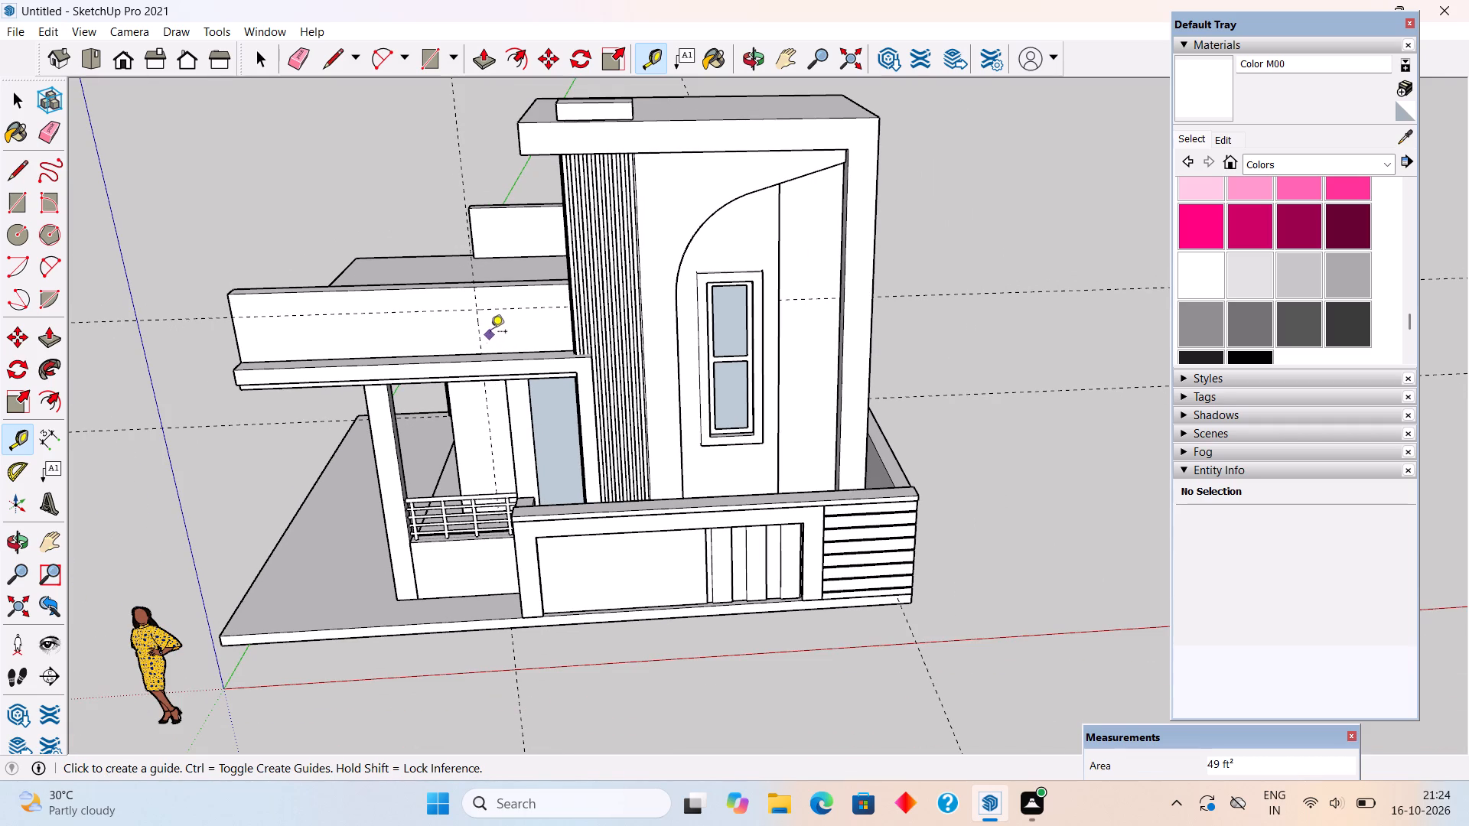
pyautogui.click(477, 337)
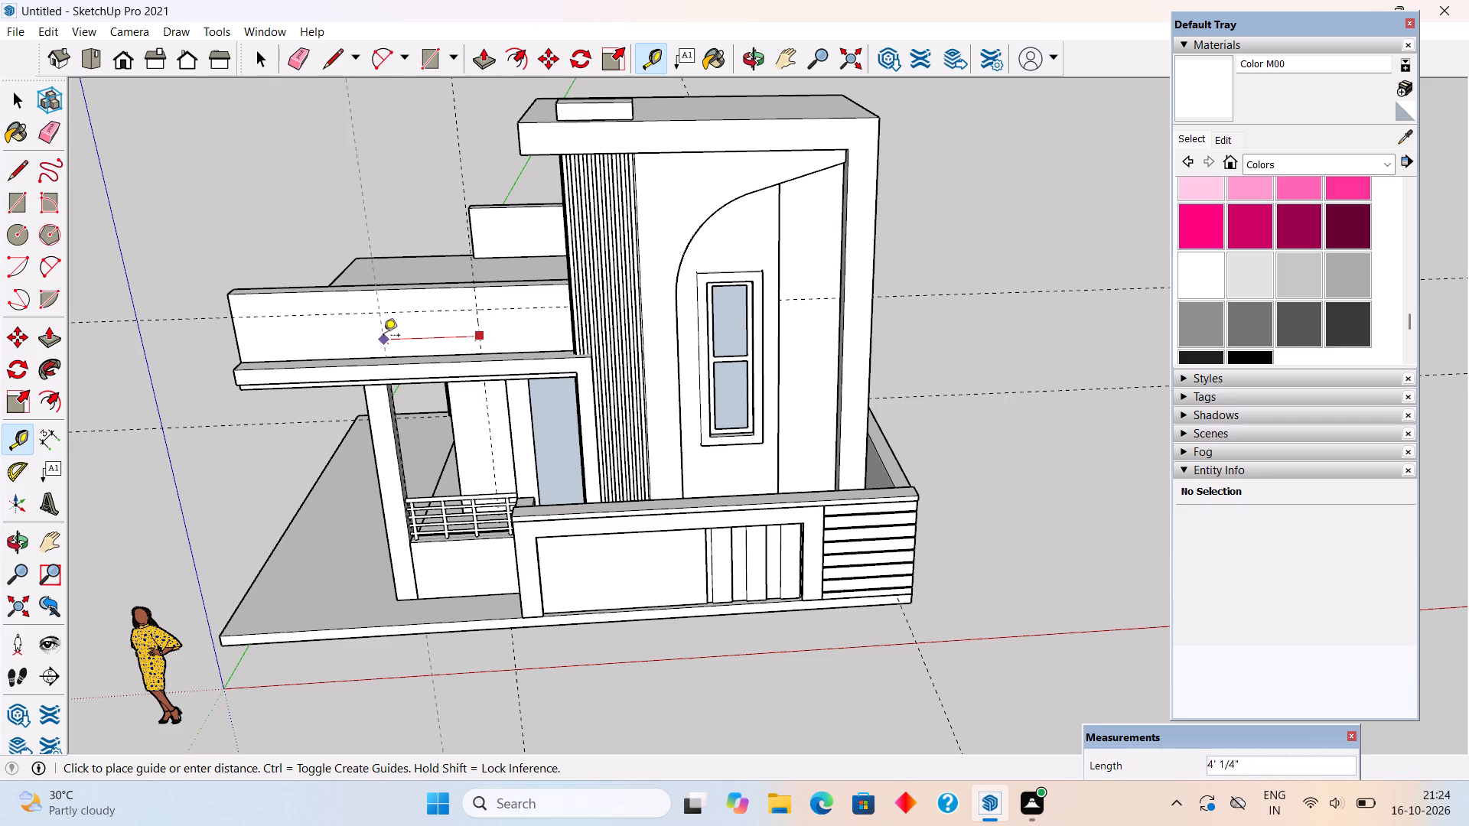
pyautogui.write("4'")
pyautogui.press('Return')
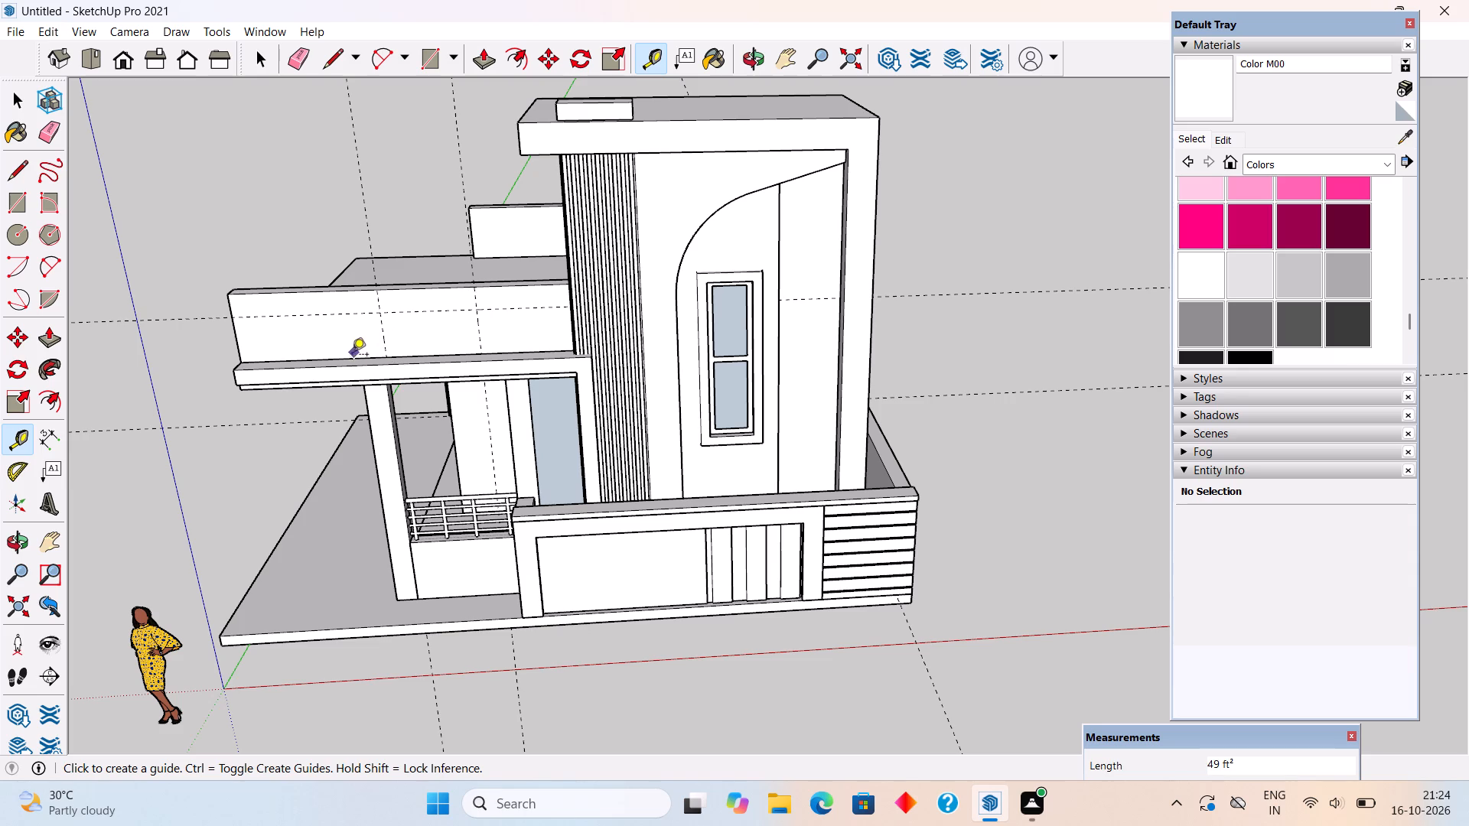
# Place a horizontal guide 1' above the base edge of the front parapet.
pyautogui.click(352, 356)
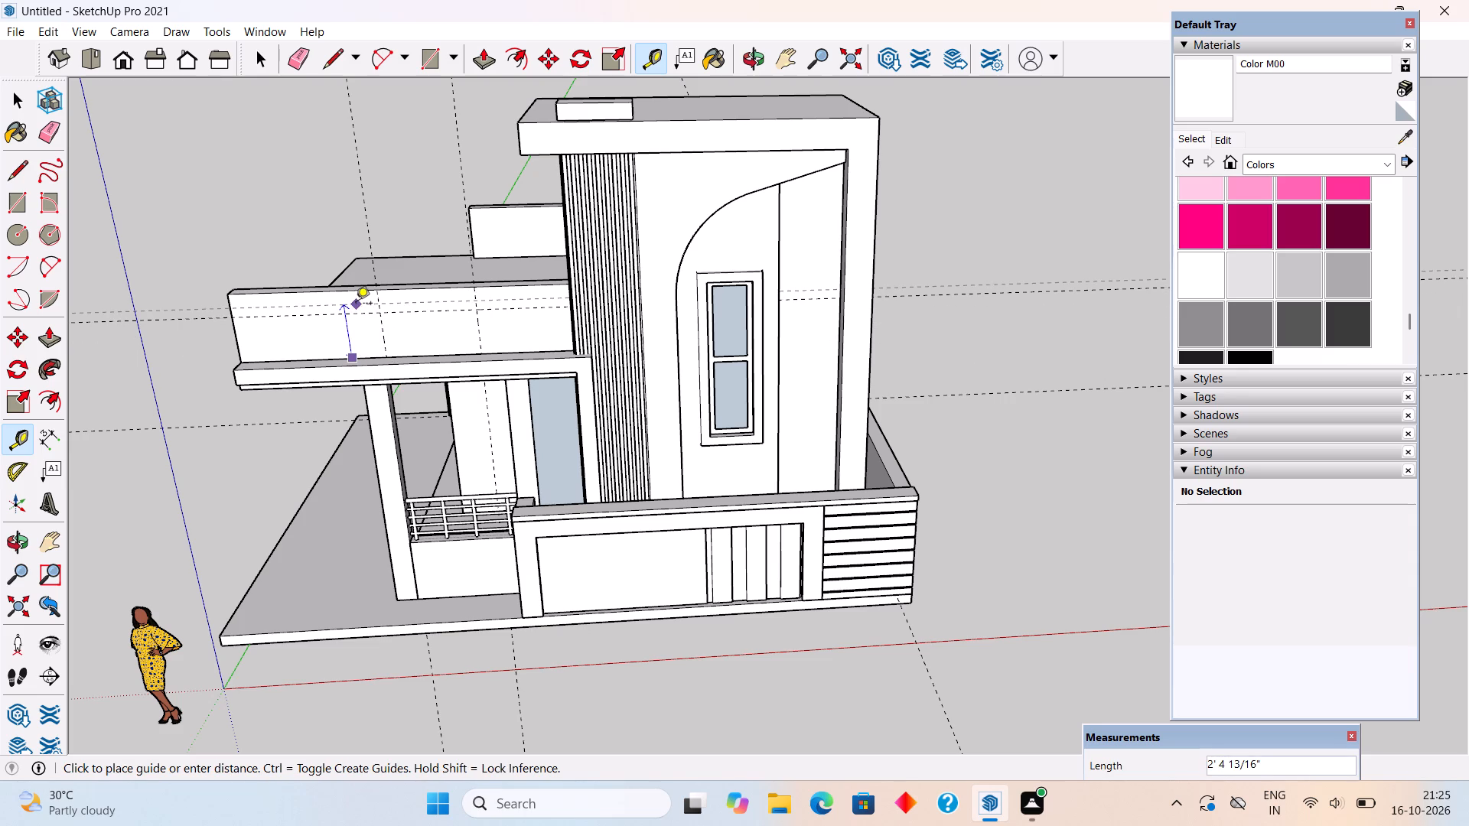
pyautogui.write("1'")
pyautogui.press('Return')
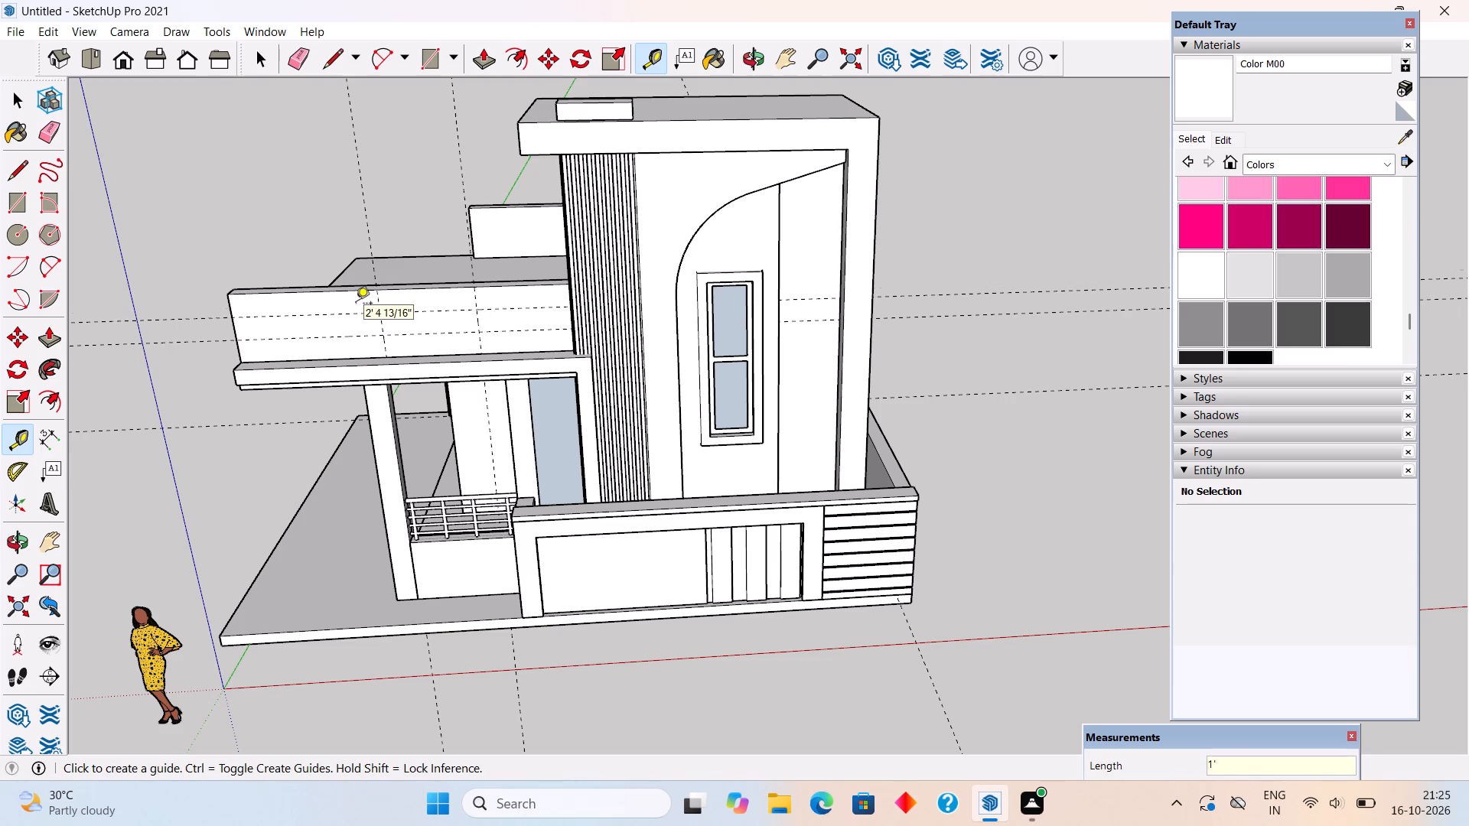
# Open the front parapet group and push its free end face back 6' to the outer vertical guide.
pyautogui.press('space')
pyautogui.scroll(-4, 356, 304)
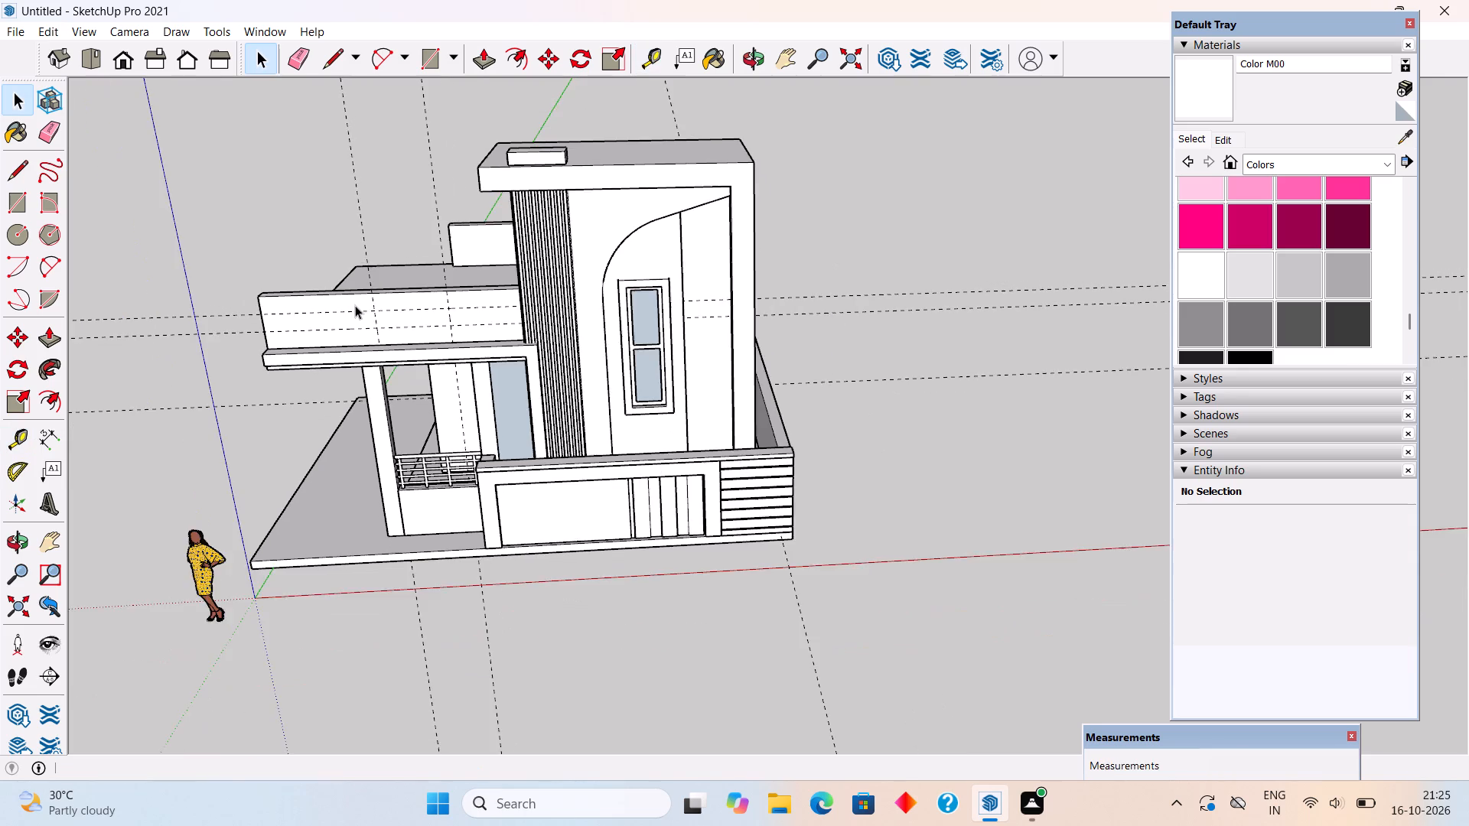
pyautogui.moveTo(360, 308); pyautogui.dragTo(855, 279, button='middle')
pyautogui.scroll(3, 514, 547)
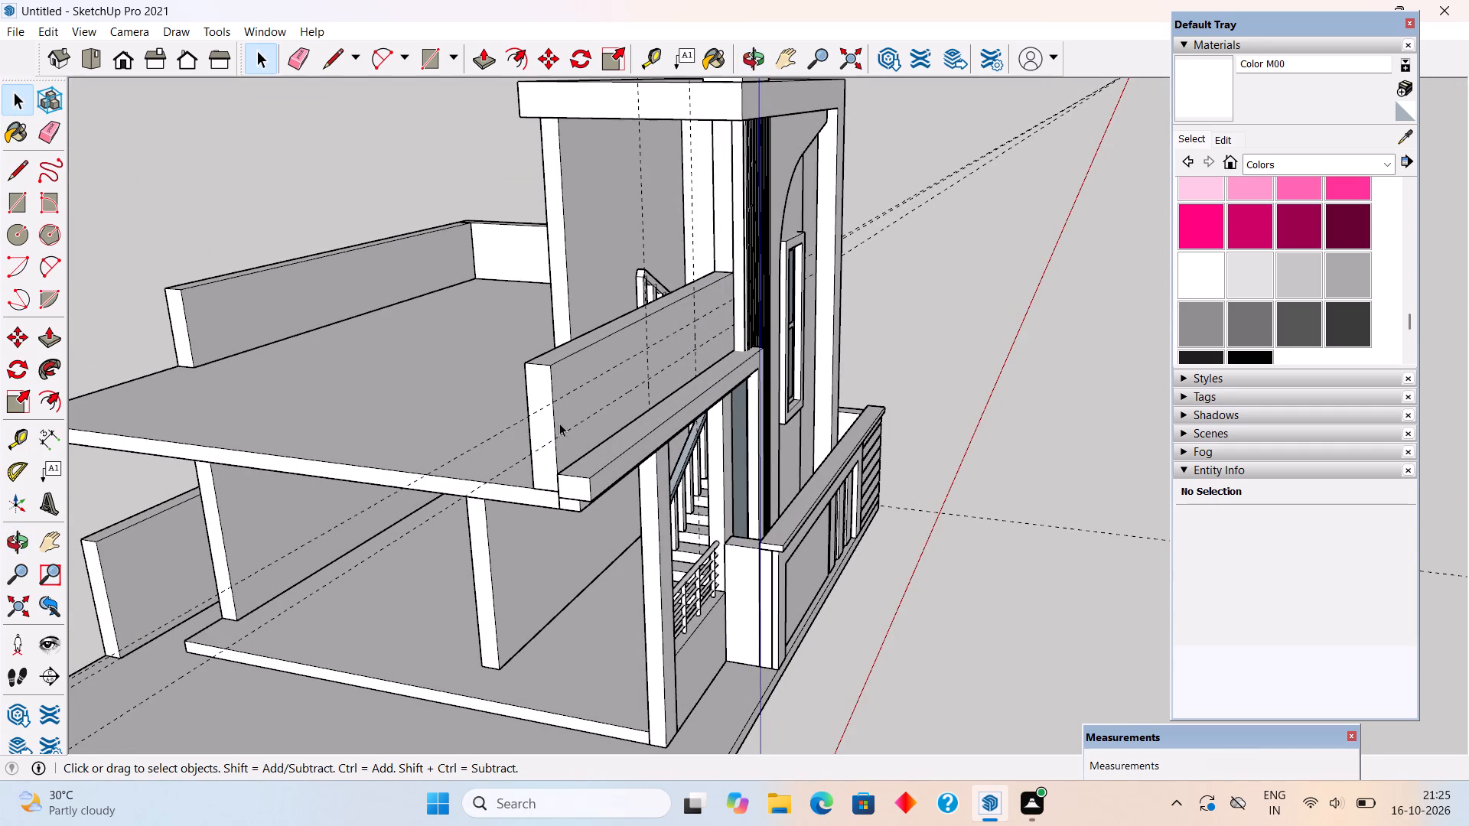
pyautogui.tripleClick(548, 423)
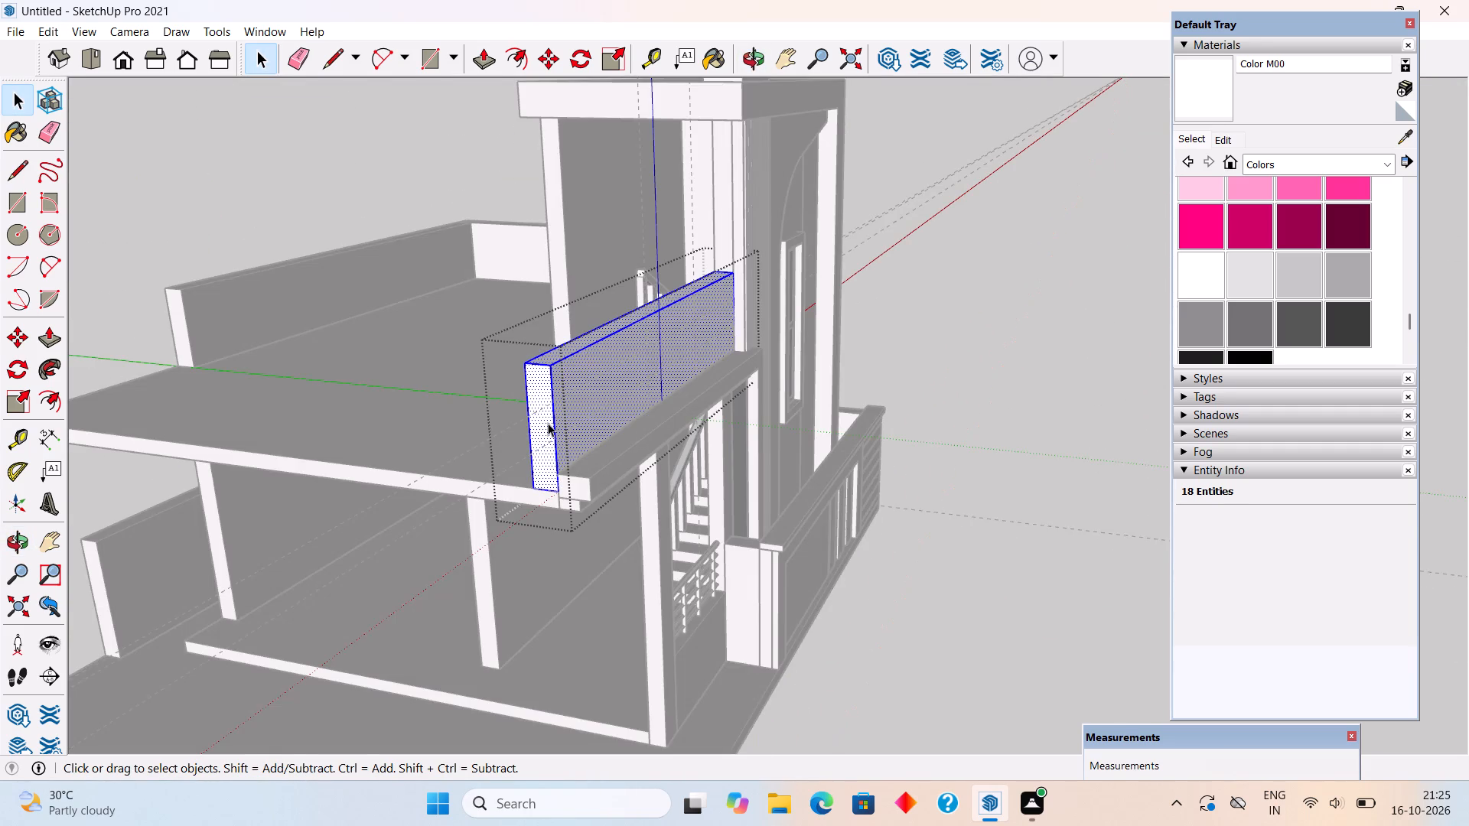
pyautogui.press('p')
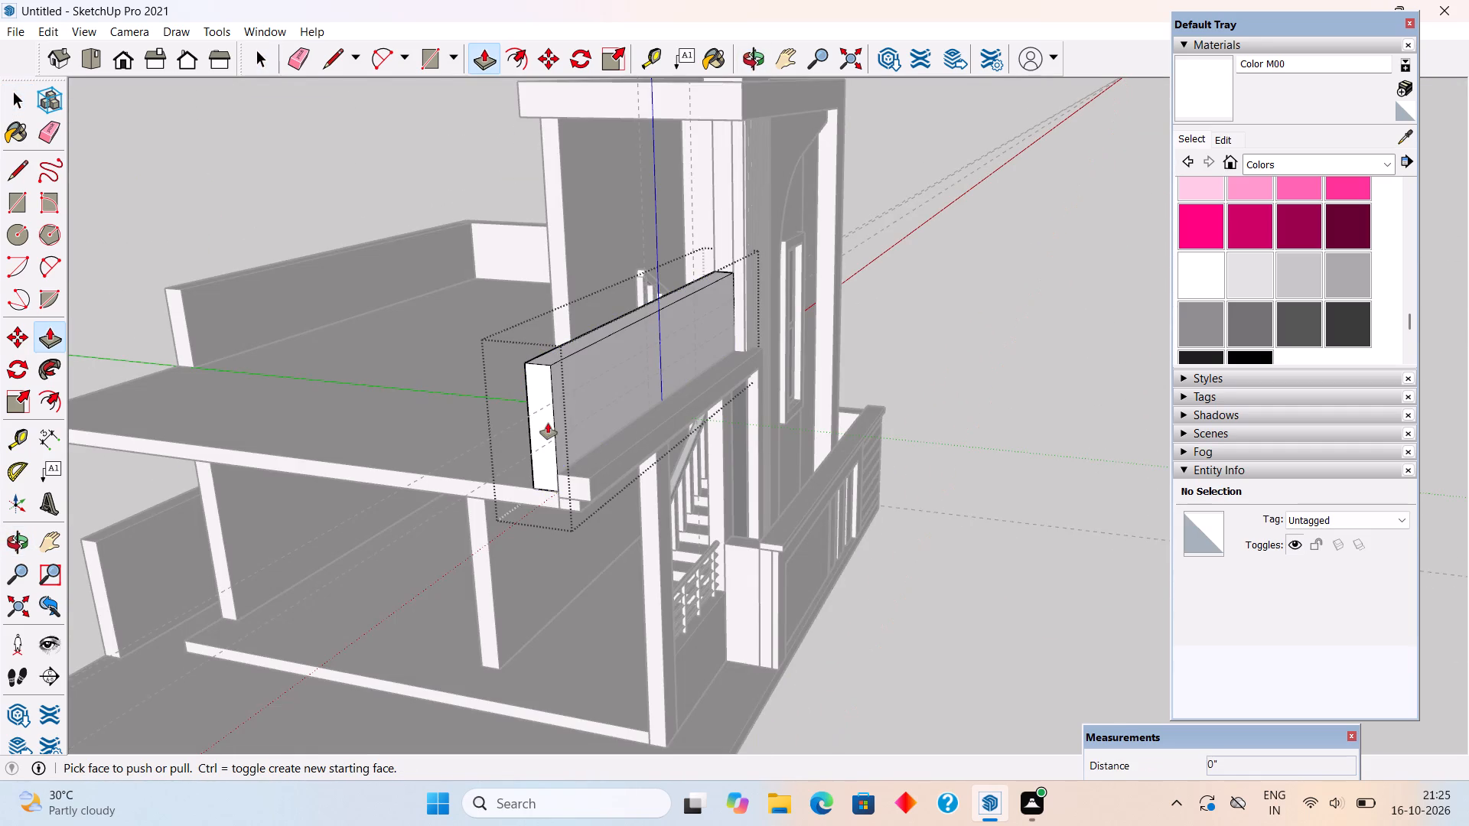
pyautogui.click(548, 423)
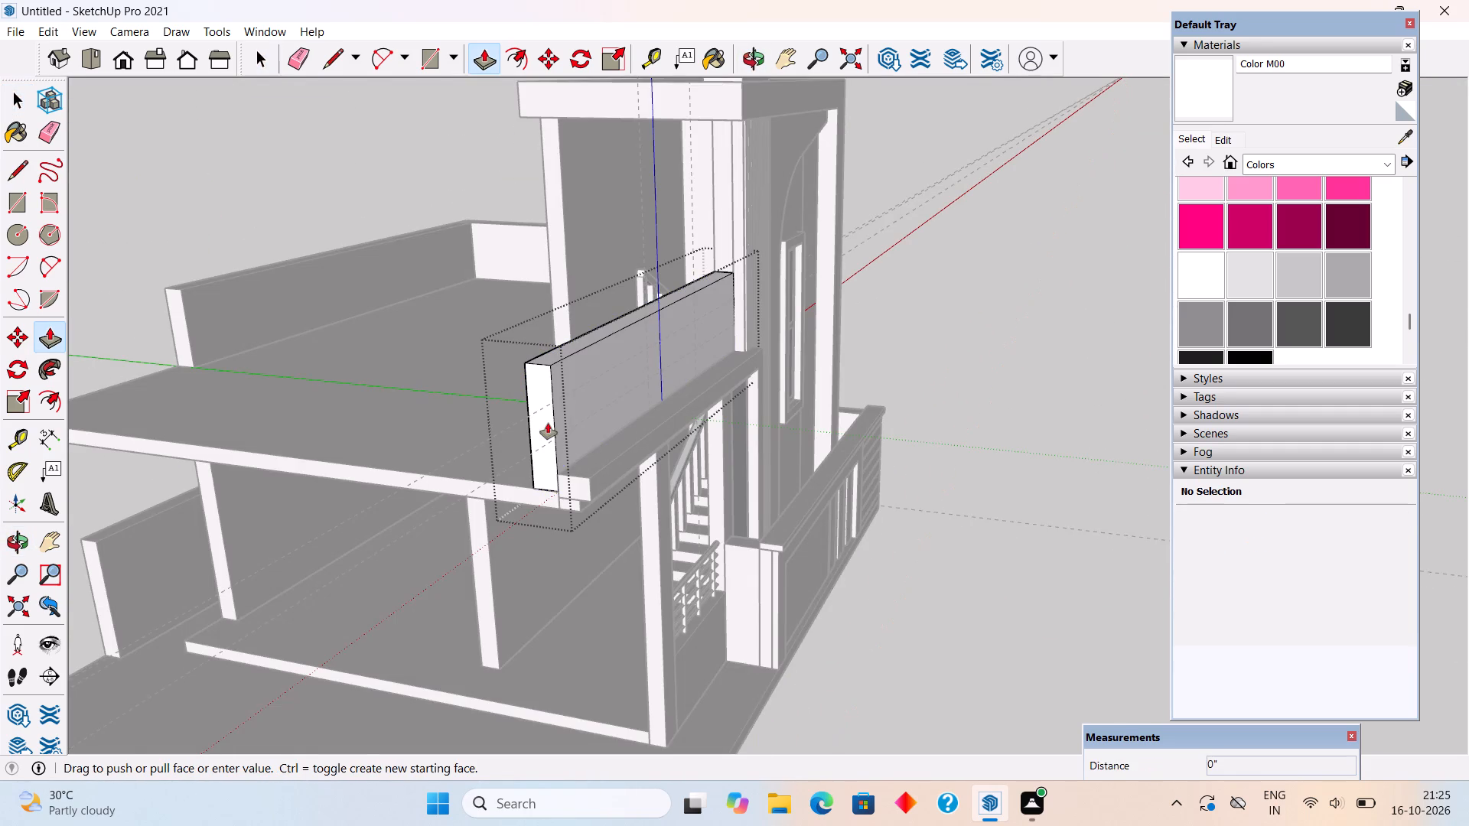
pyautogui.click(650, 371)
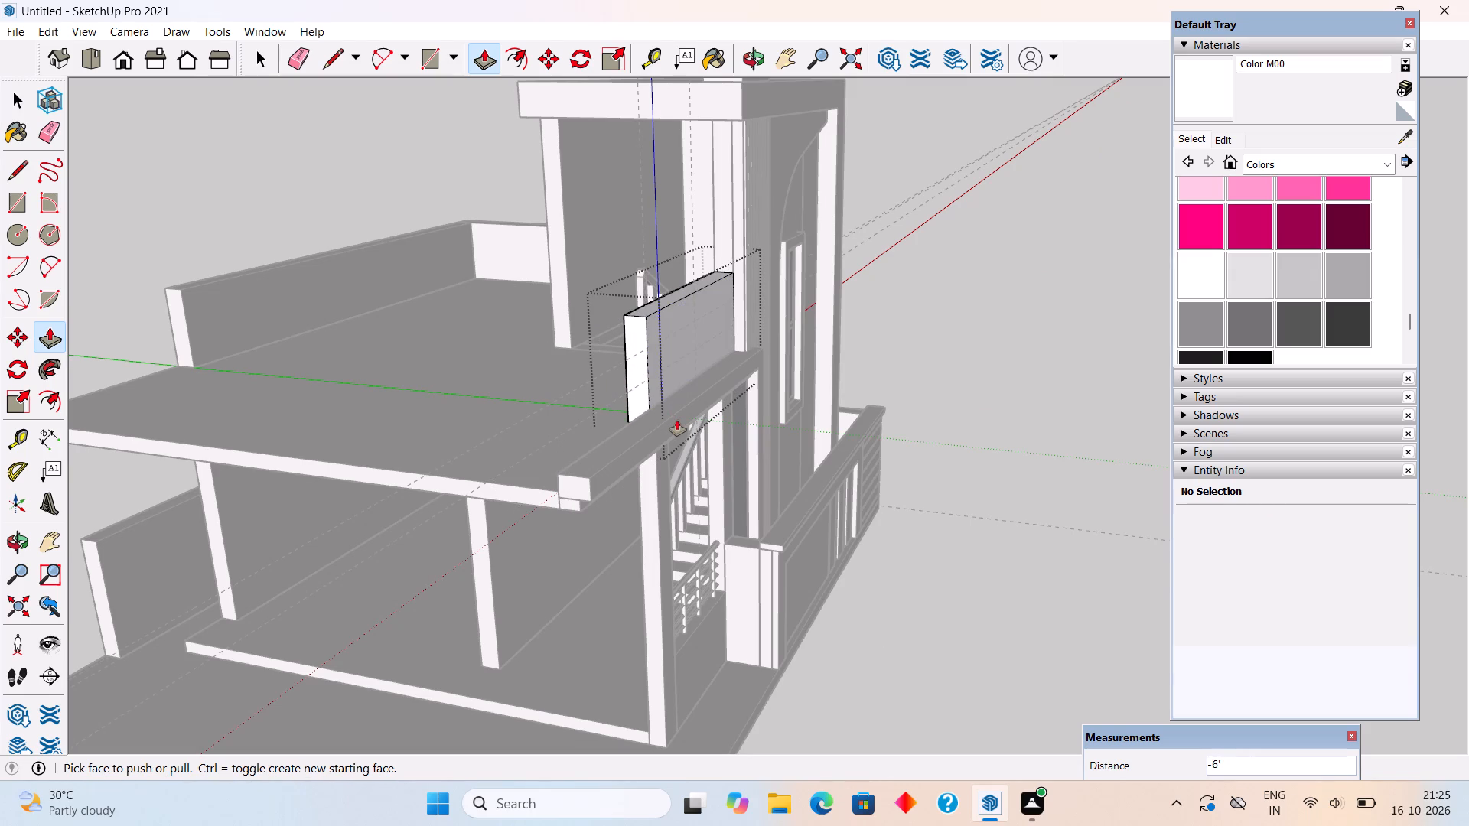
pyautogui.press('space')
pyautogui.click(908, 376)
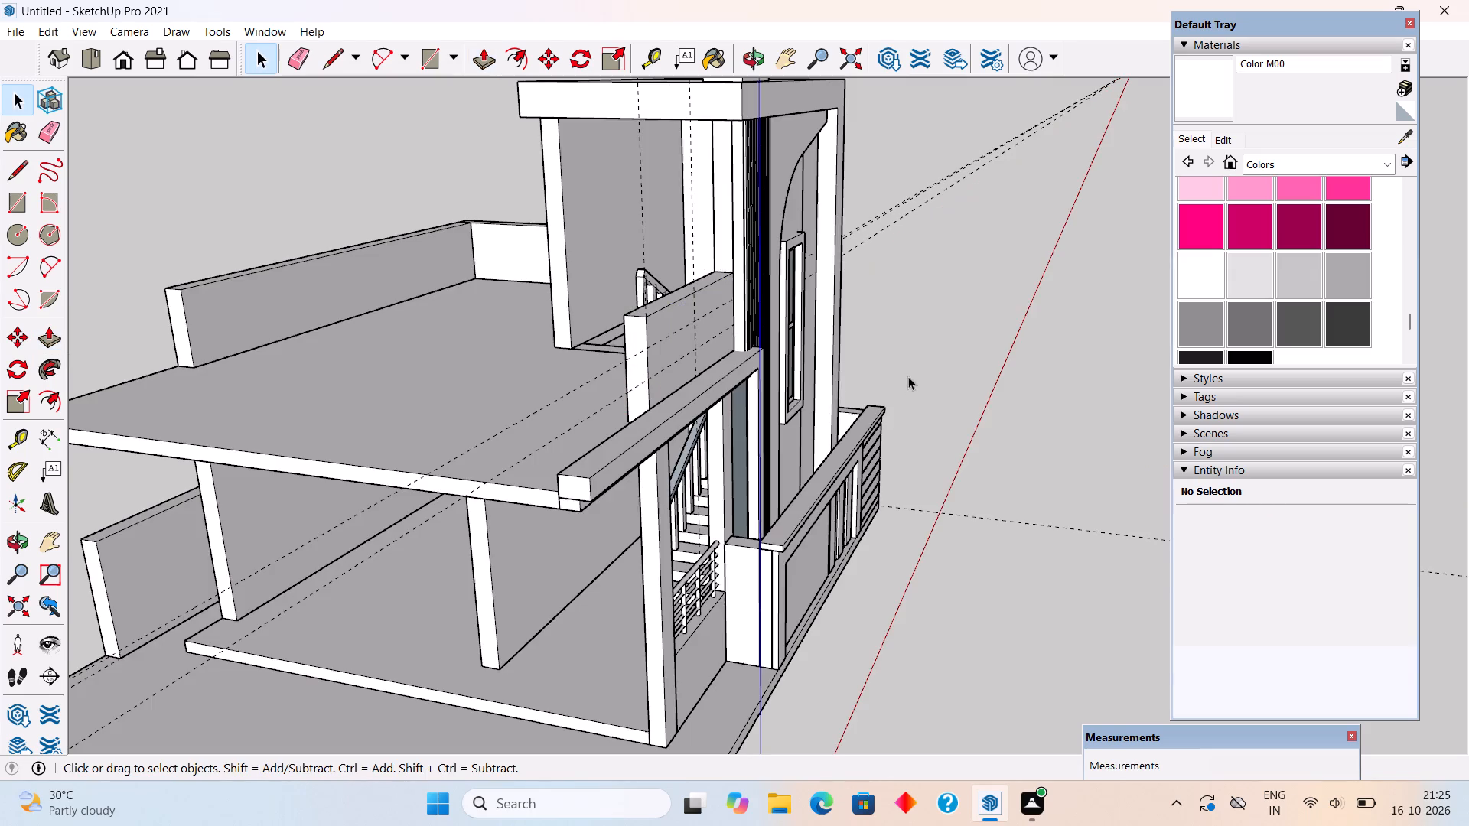
# Draw a 4' by 3' rectangle on the parapet's front face, from its free end to the inner vertical guide.
pyautogui.moveTo(706, 353); pyautogui.dragTo(371, 355, button='middle')
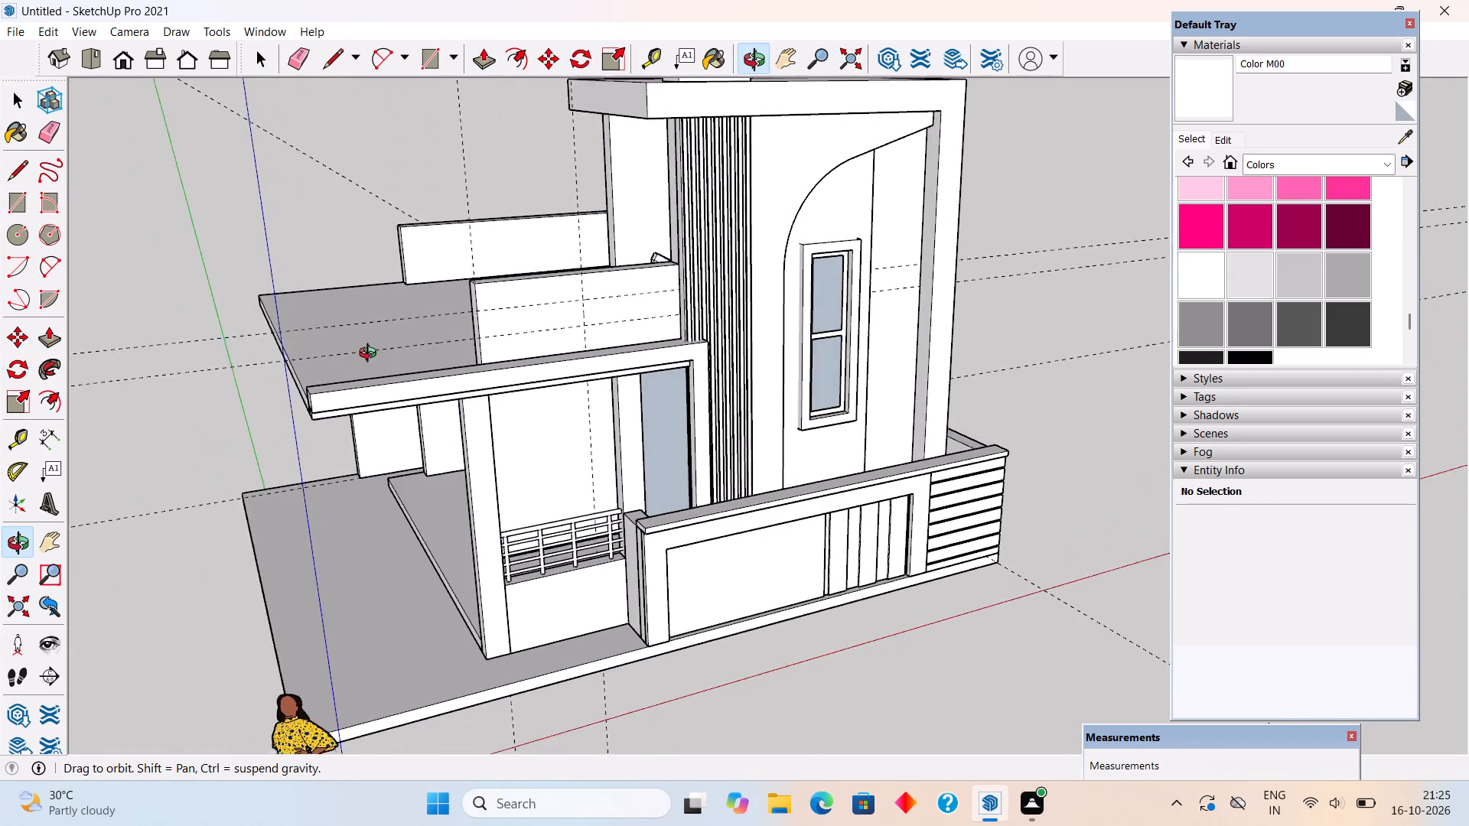
pyautogui.moveTo(371, 355); pyautogui.dragTo(344, 346, button='middle')
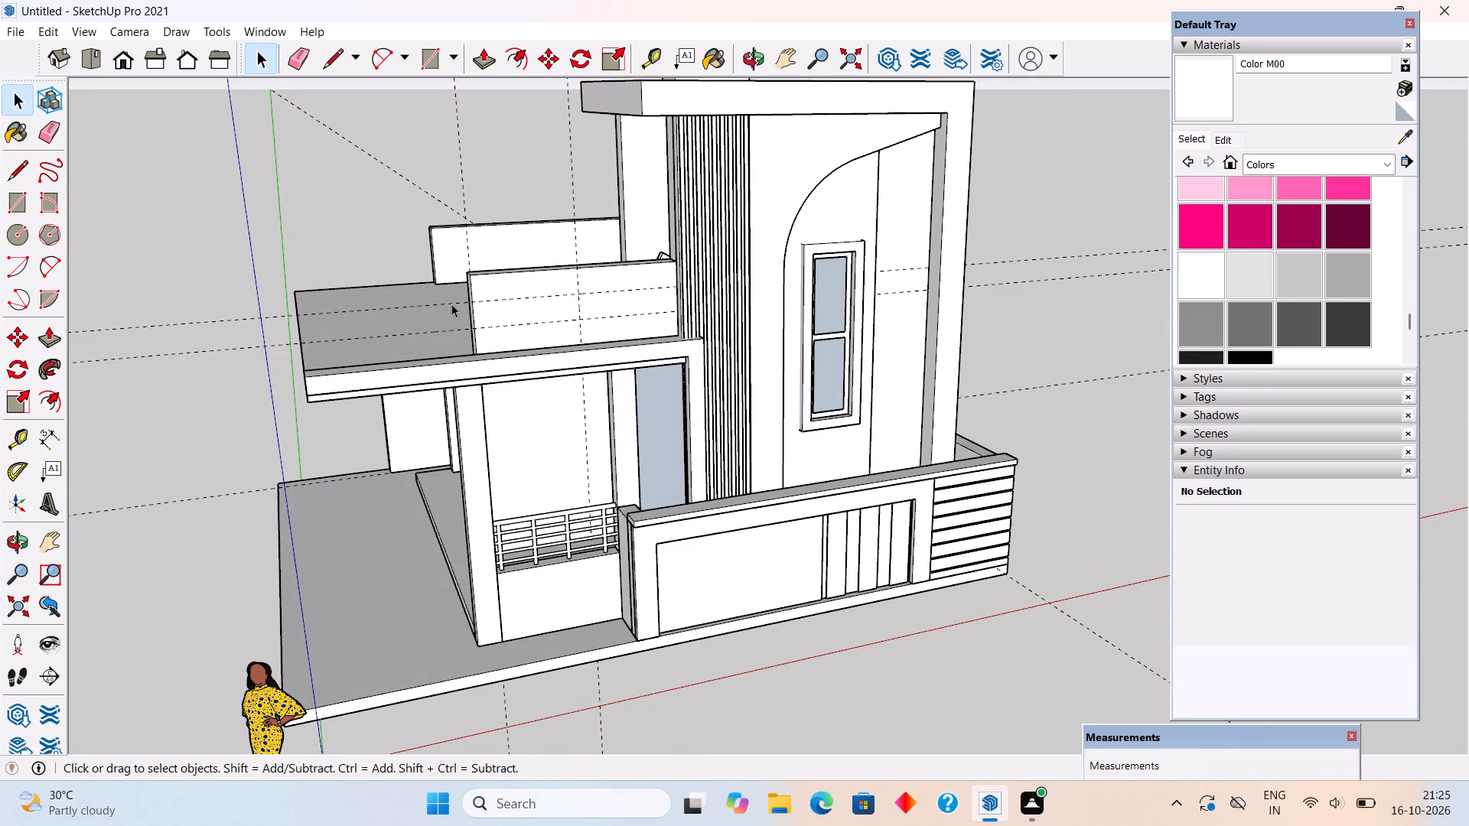
pyautogui.scroll(1, 462, 314)
pyautogui.moveTo(476, 311); pyautogui.dragTo(402, 460, button='middle')
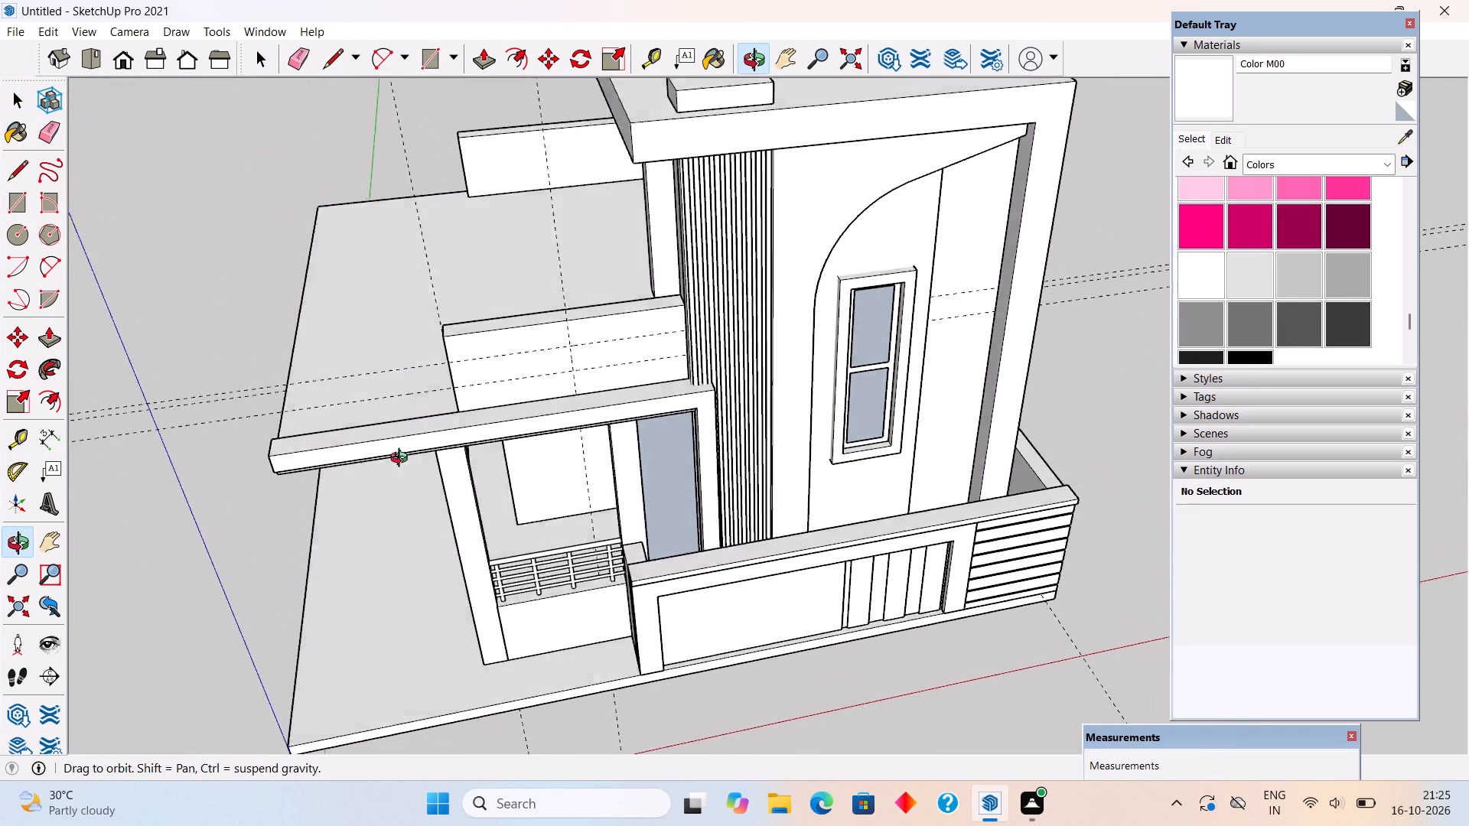
pyautogui.moveTo(402, 460); pyautogui.dragTo(382, 502, button='middle')
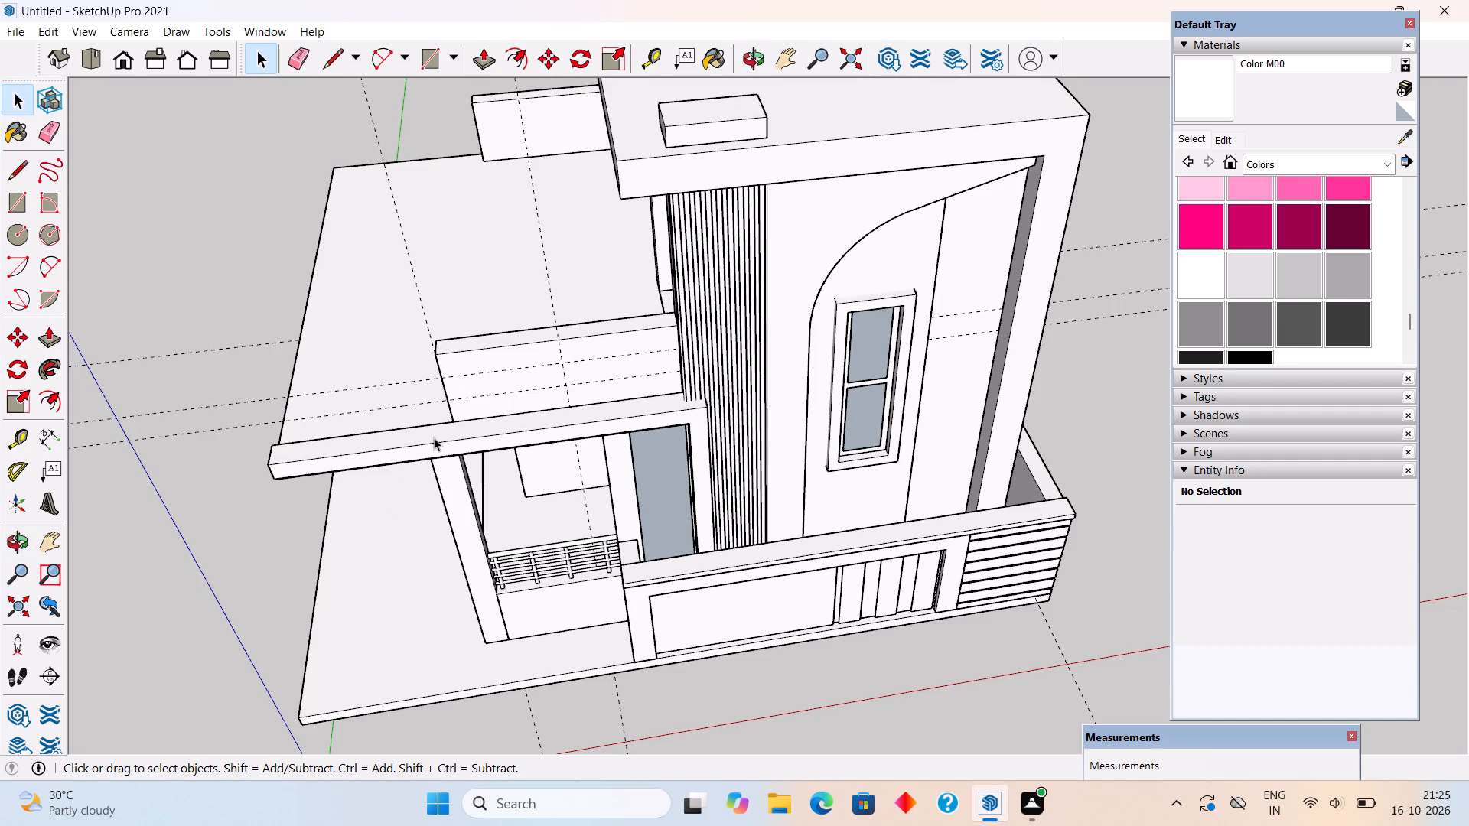
pyautogui.press('r')
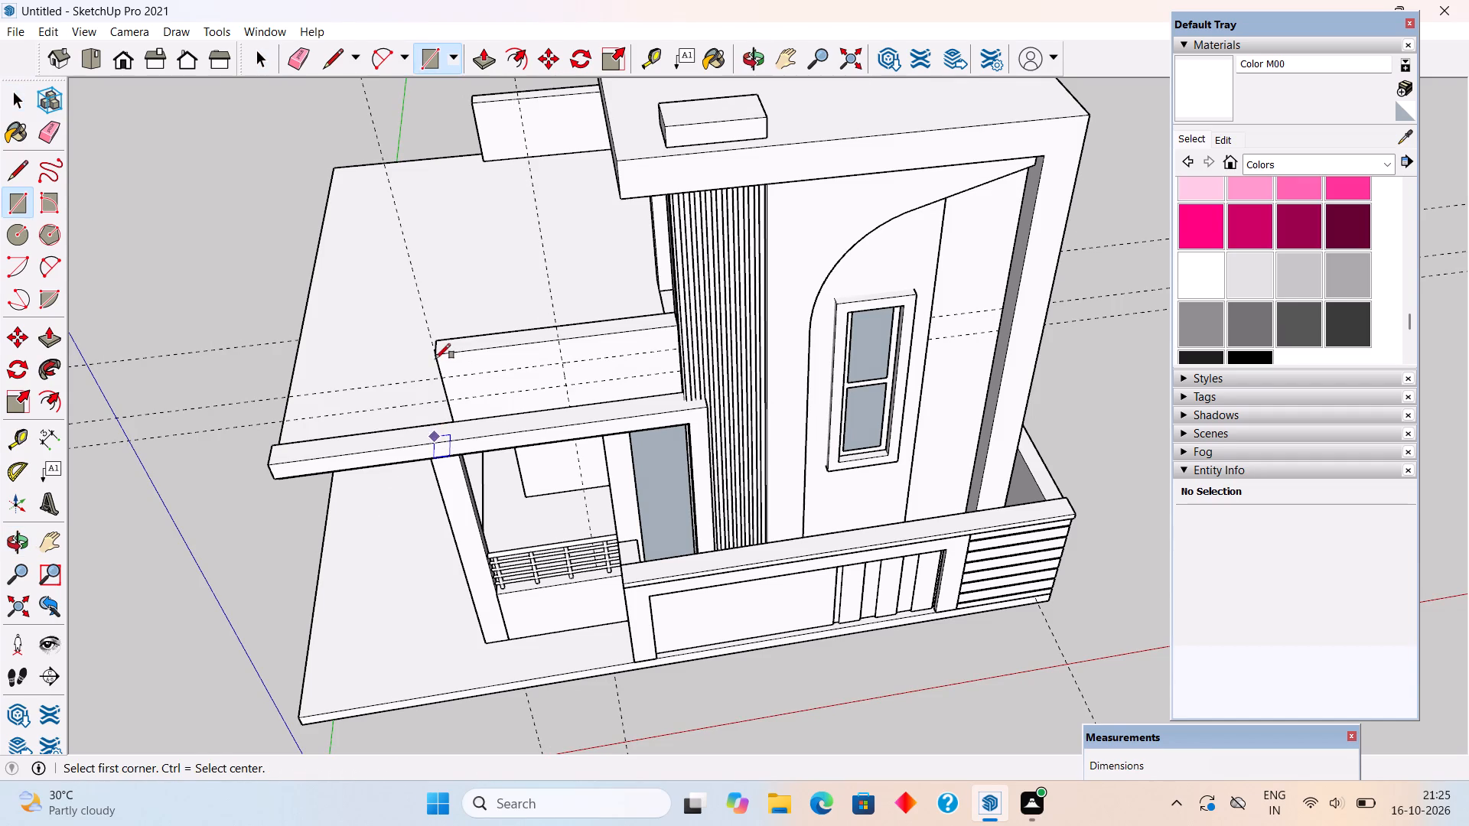
pyautogui.click(435, 359)
pyautogui.click(568, 405)
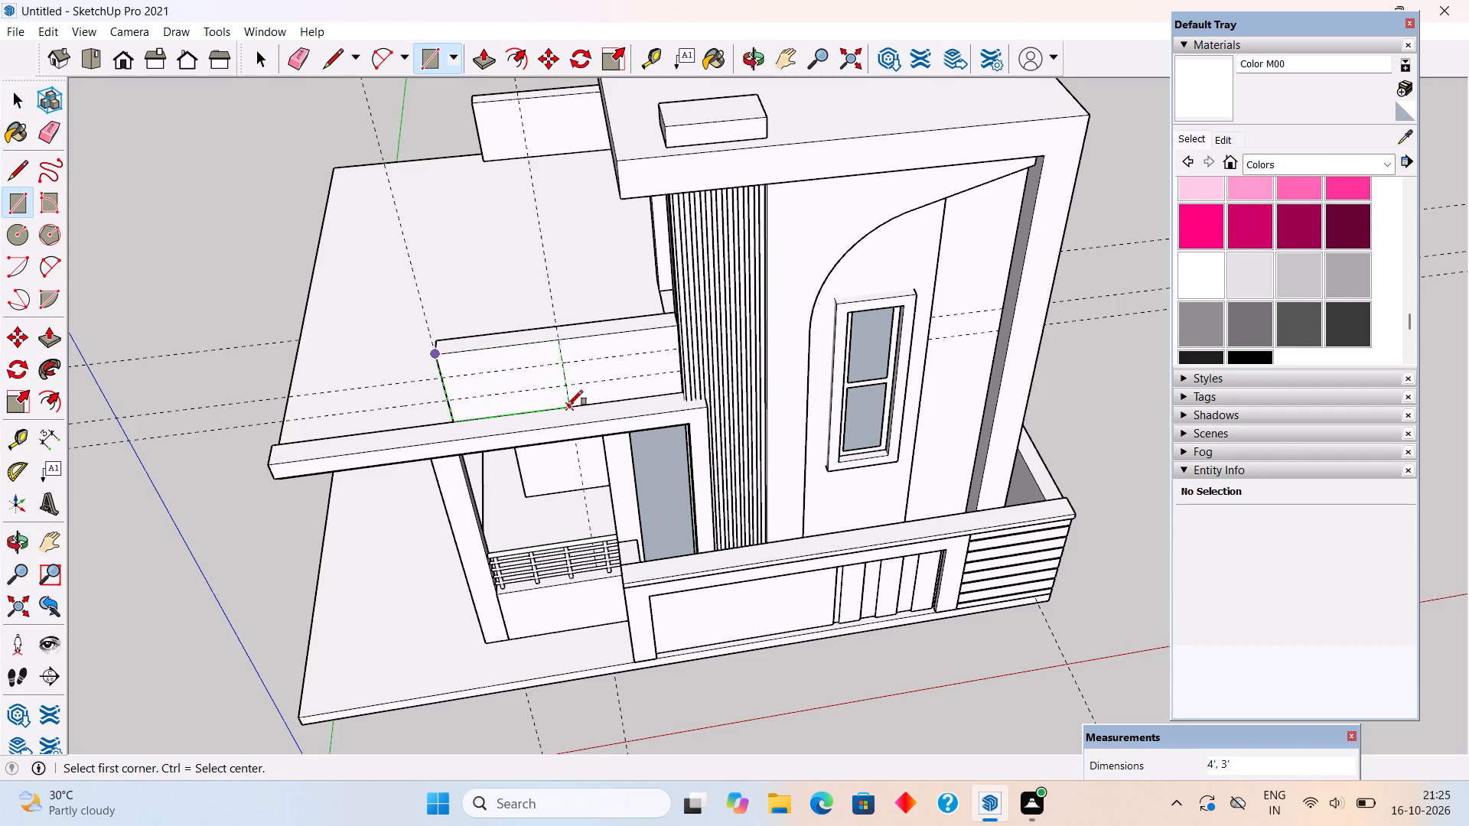
# Extrude the parapet rectangle outward by 6" with Push/Pull.
pyautogui.press('p')
pyautogui.click(559, 393)
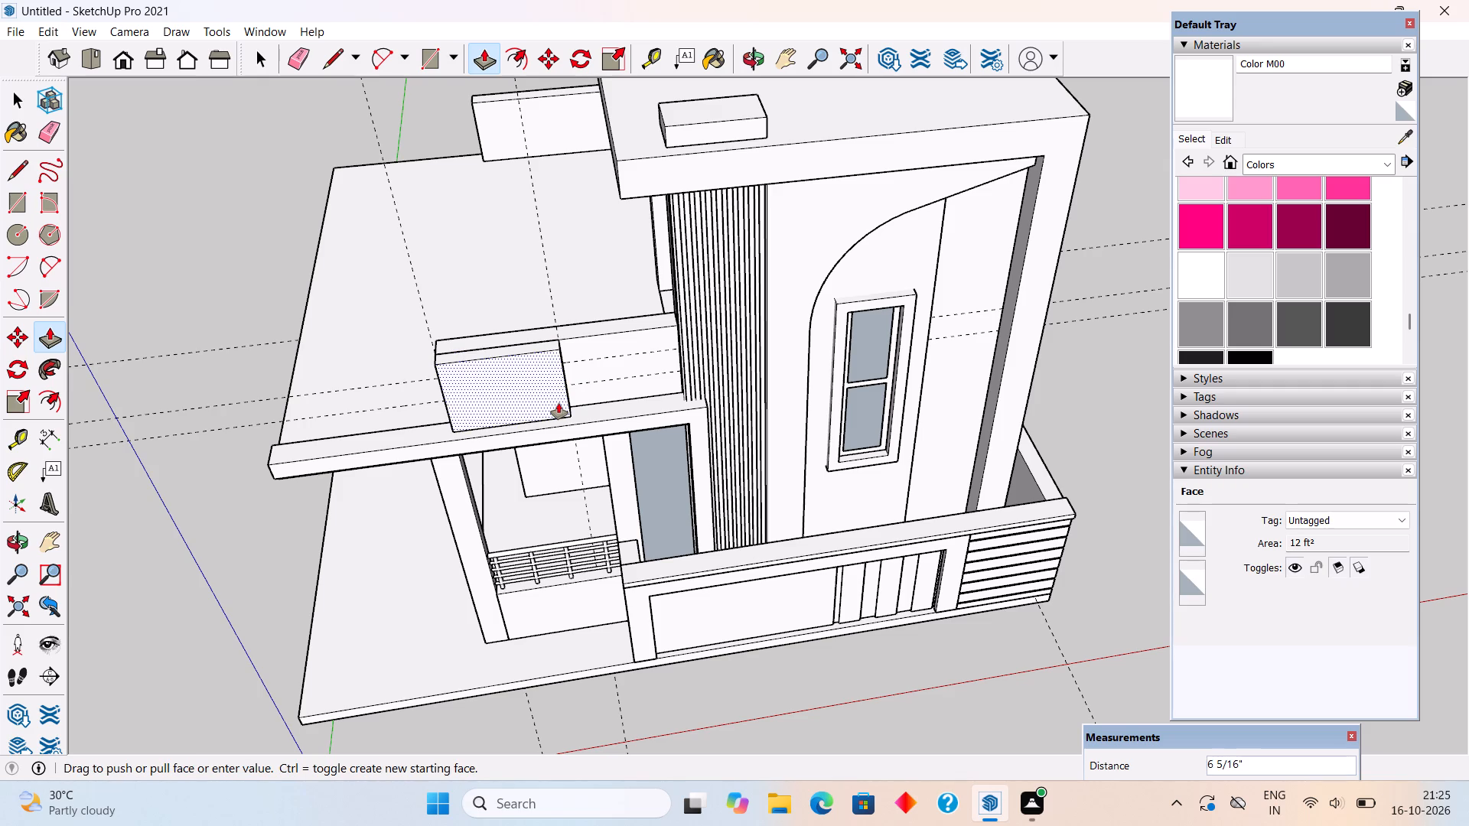
pyautogui.write('6"')
pyautogui.press('Return')
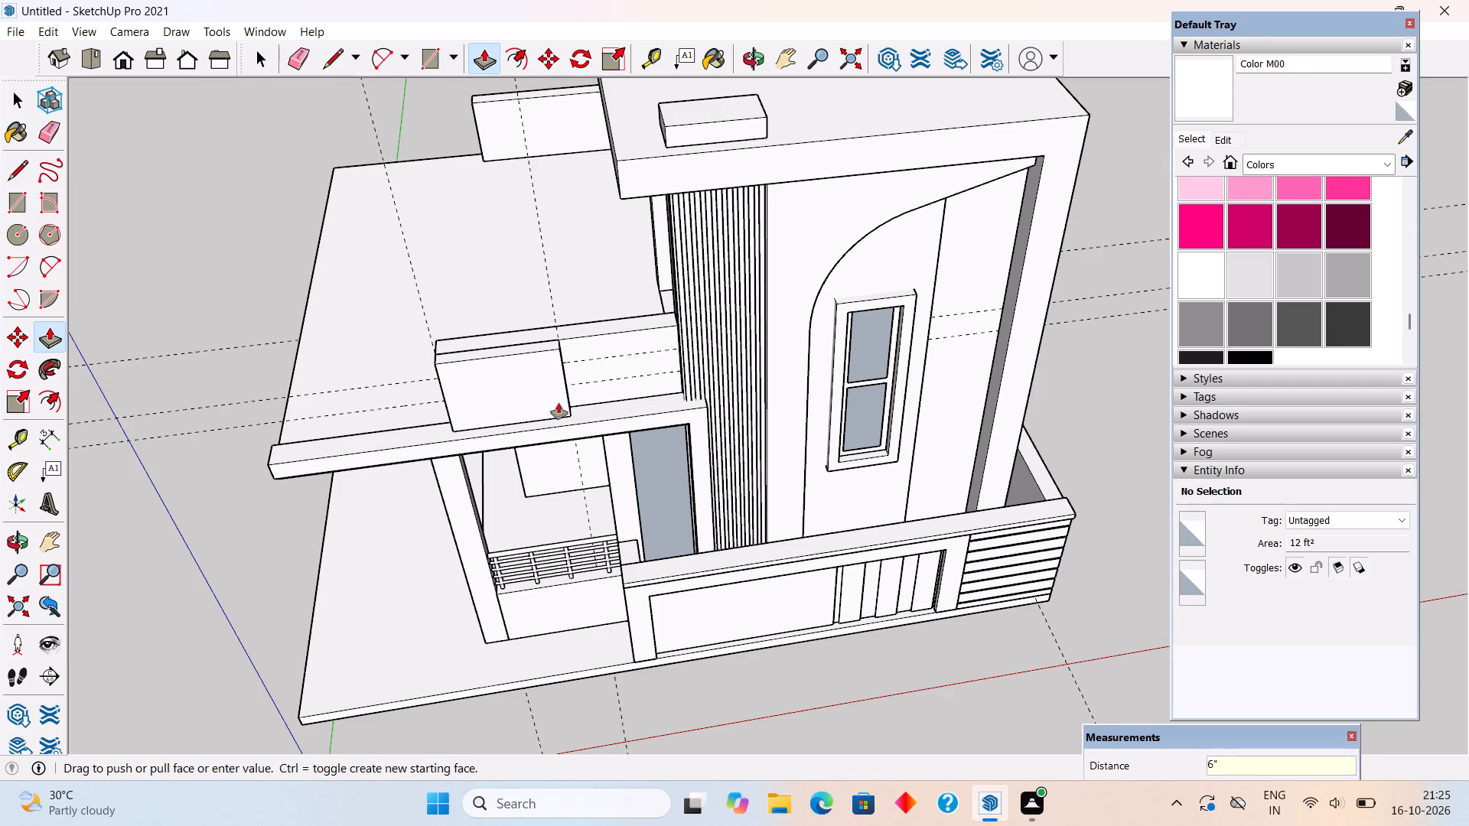
pyautogui.press('space')
# Make the extruded parapet panel, with all its connected geometry, into a group.
pyautogui.scroll(1, 559, 403)
pyautogui.moveTo(559, 403); pyautogui.dragTo(559, 298, button='middle')
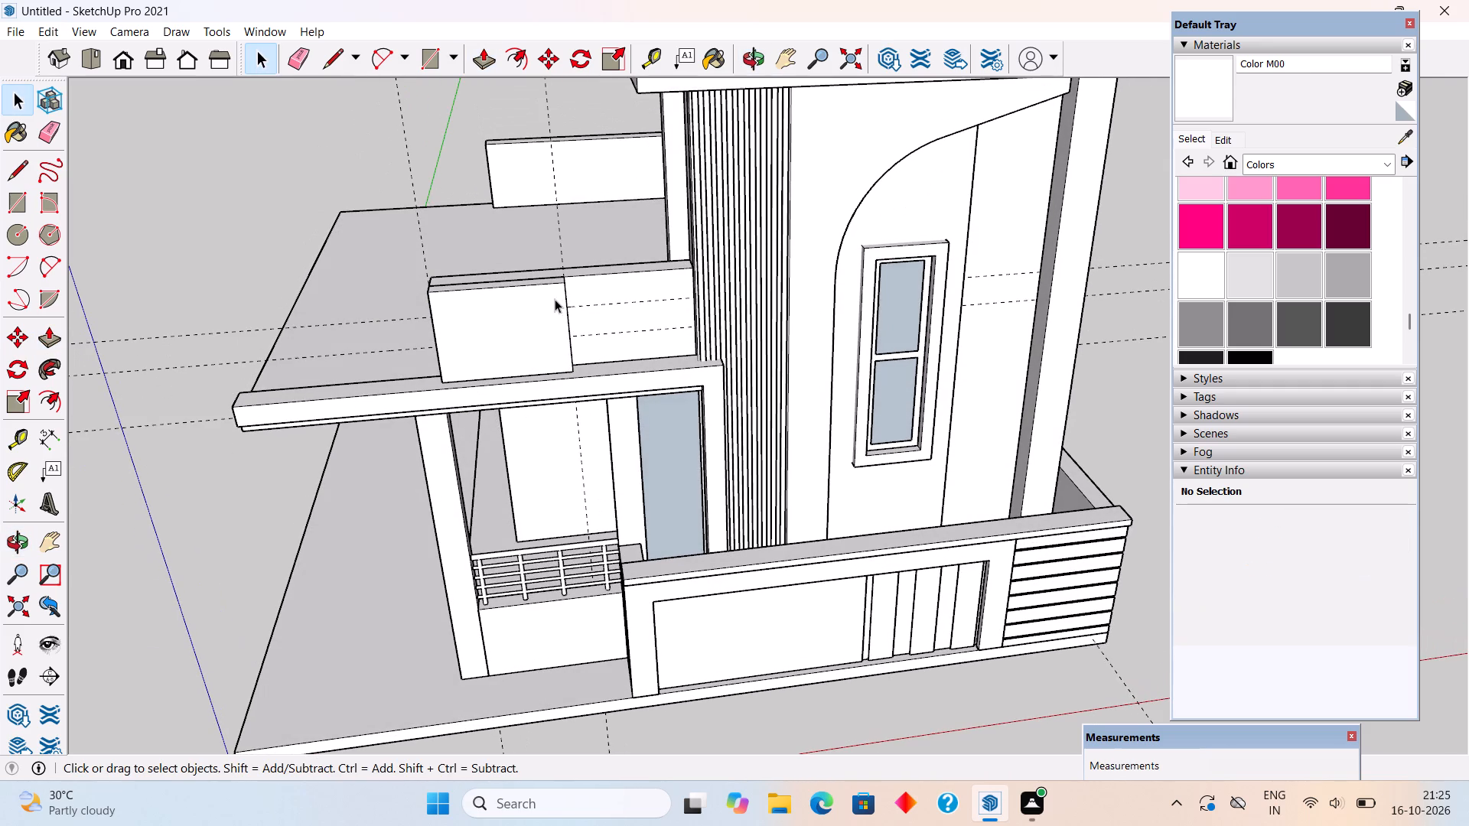
pyautogui.doubleClick(555, 299)
pyautogui.click(555, 299)
pyautogui.rightClick(555, 299)
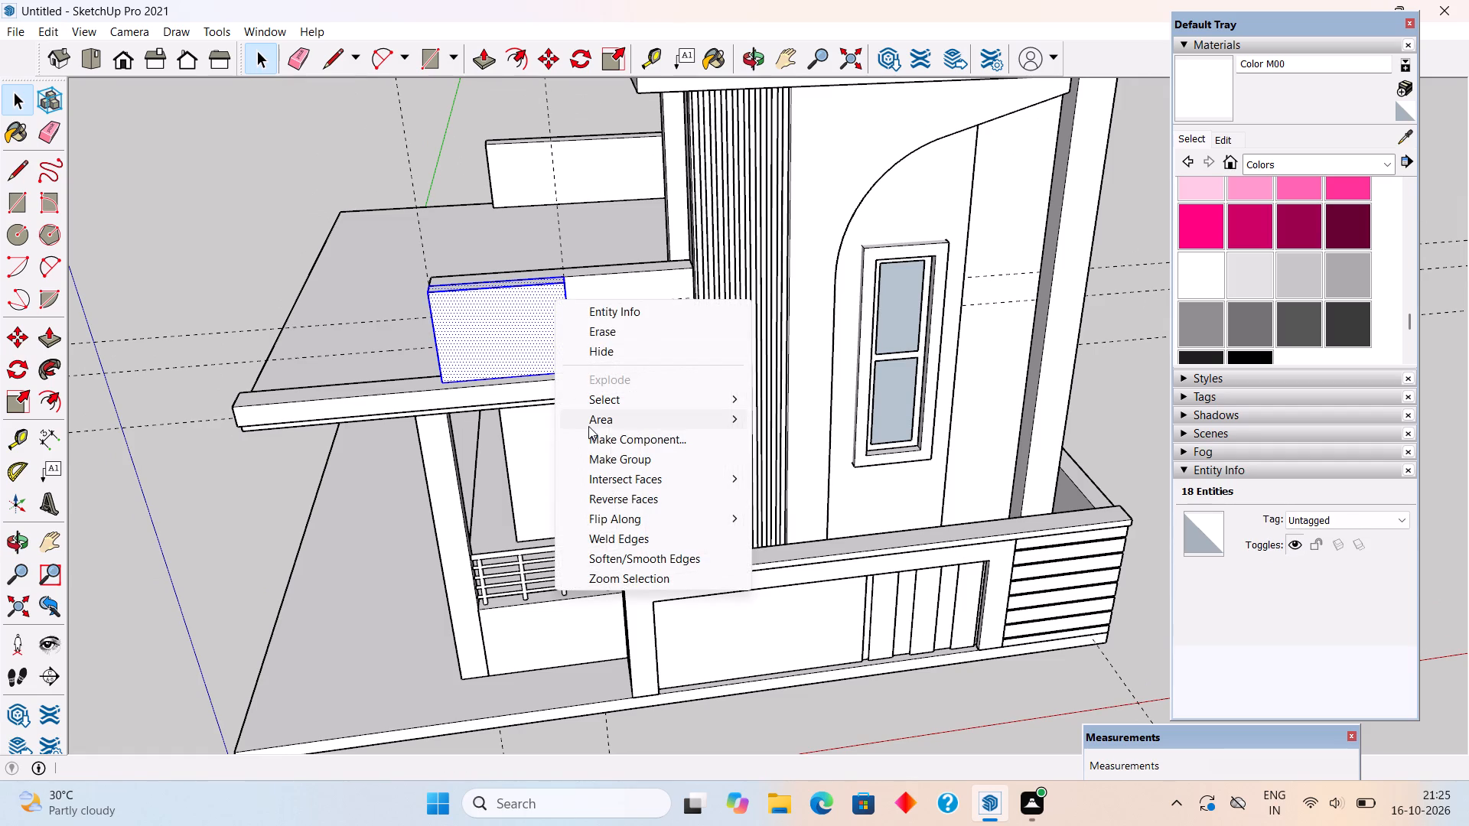
pyautogui.click(599, 457)
# Draw a square of about 1' 4" on the panel's front face, near its upper free-end corner.
pyautogui.moveTo(574, 366); pyautogui.dragTo(575, 282, button='middle')
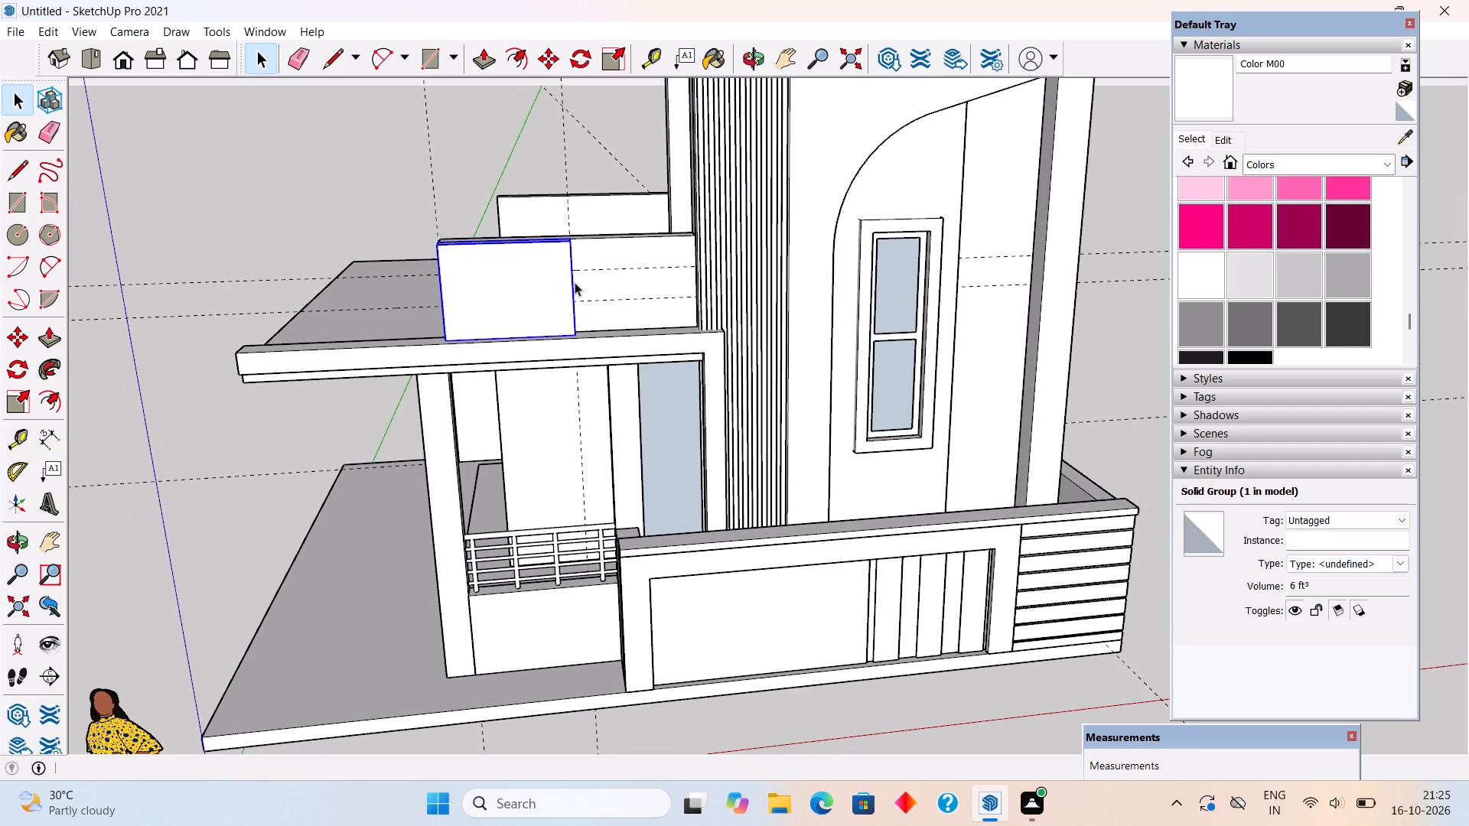
pyautogui.scroll(4, 490, 280)
pyautogui.moveTo(431, 252); pyautogui.dragTo(478, 233, button='middle')
pyautogui.press('r')
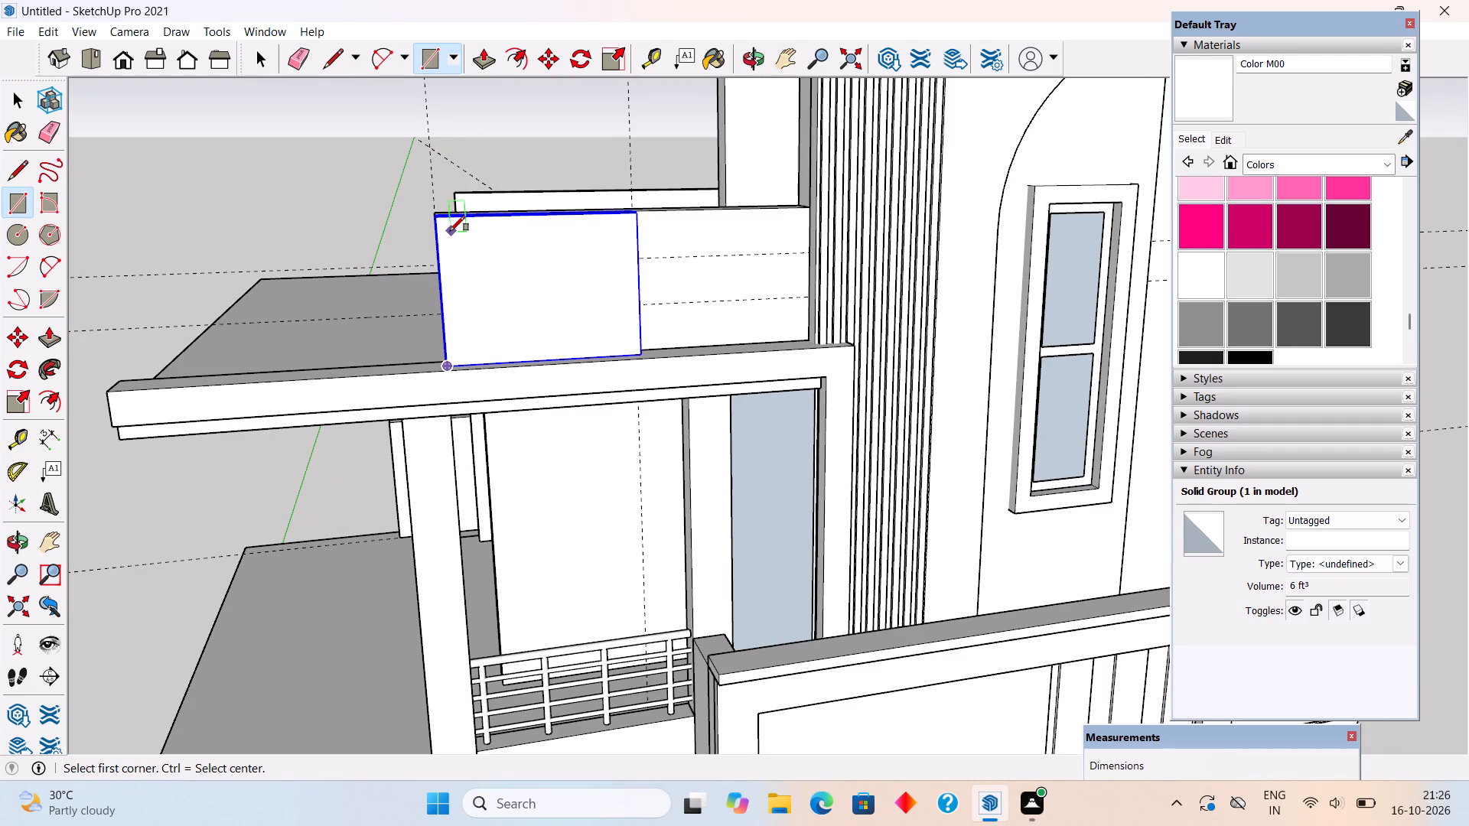
pyautogui.click(450, 230)
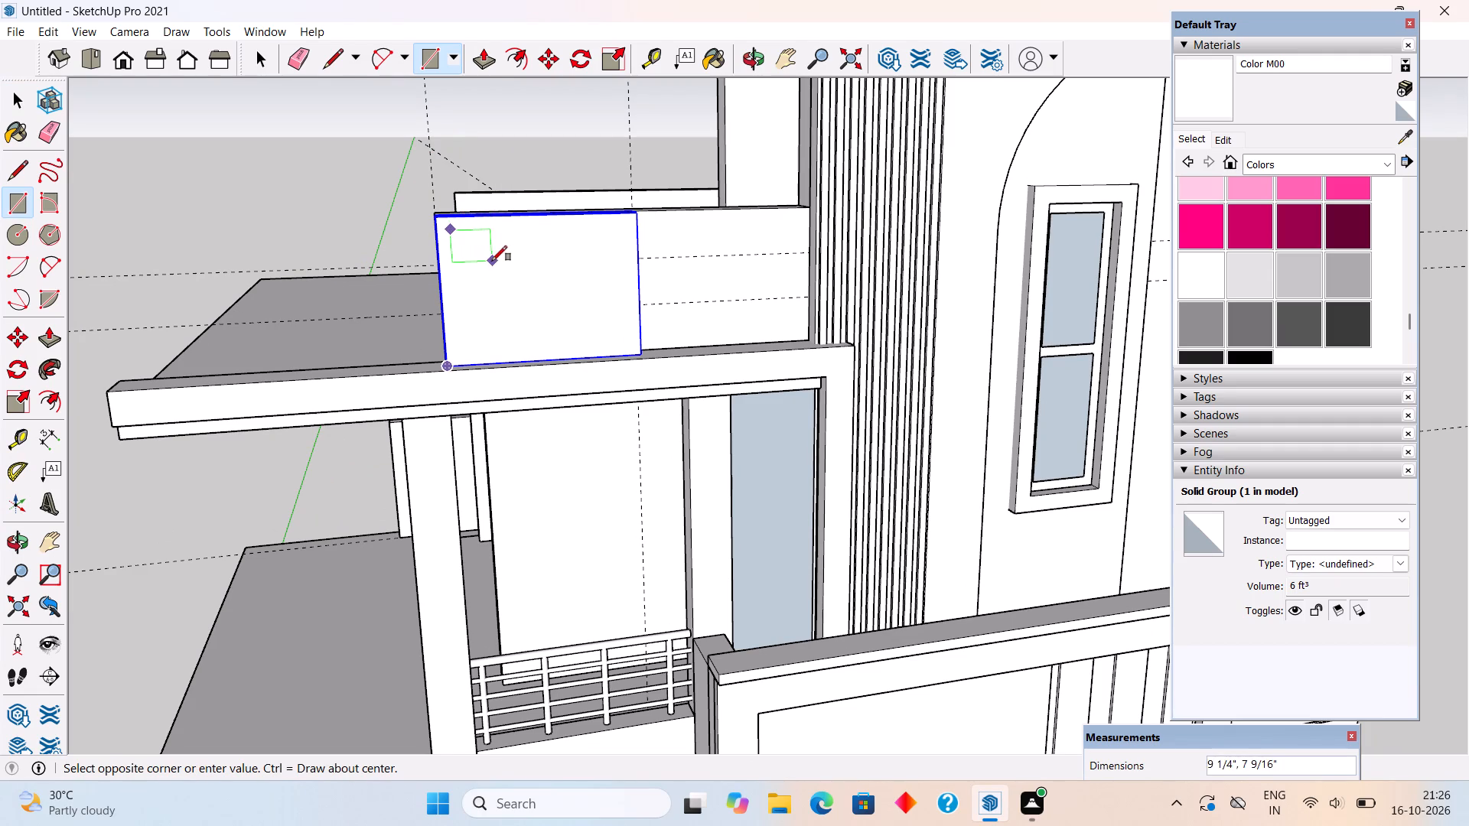
pyautogui.click(523, 295)
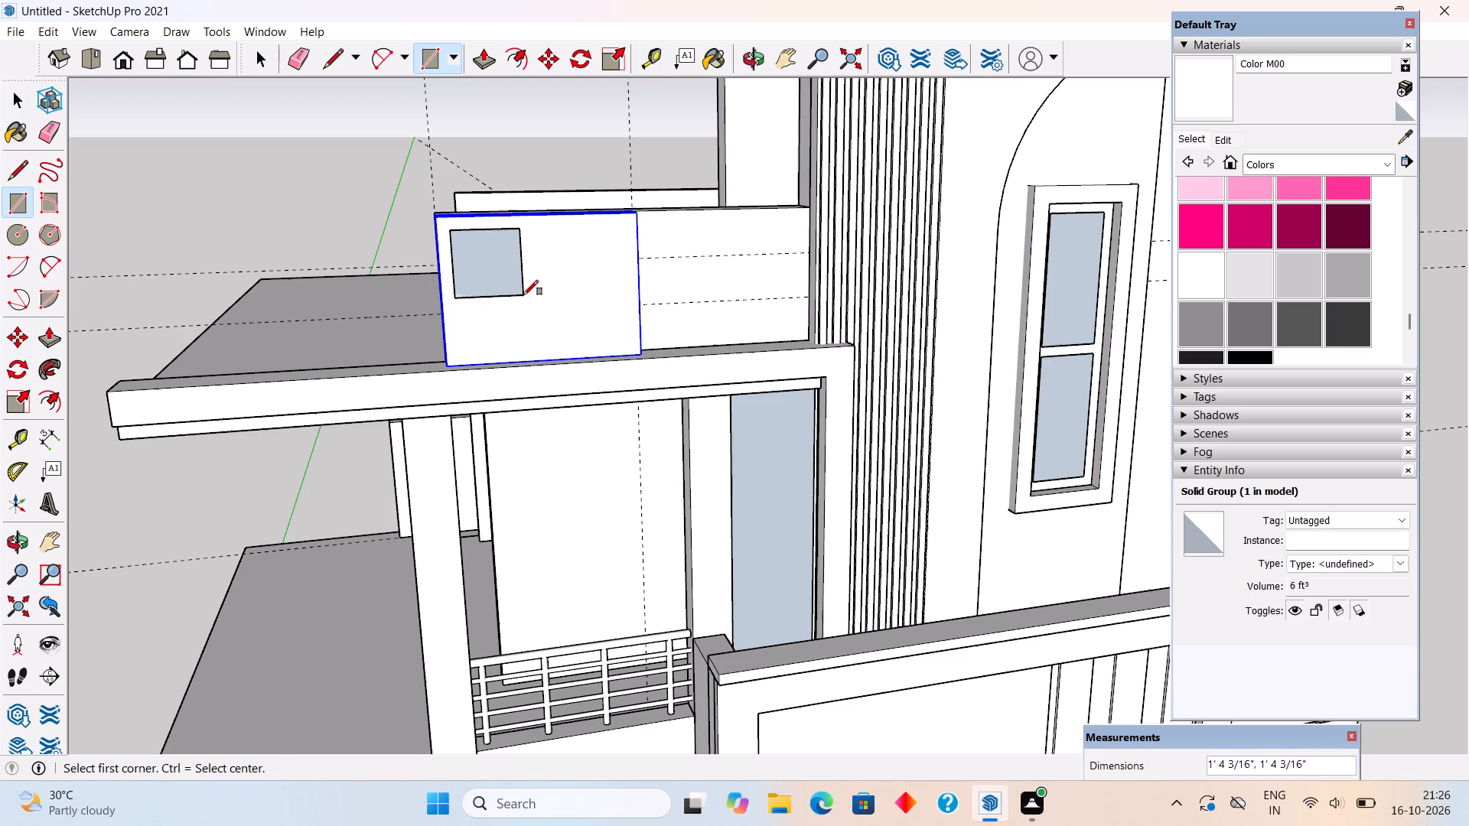
# Undo the loose square and redraw it inside the panel group as a rectangle of about 1' 4" by 1' 2", near the upper free-end corner.
pyautogui.press('space')
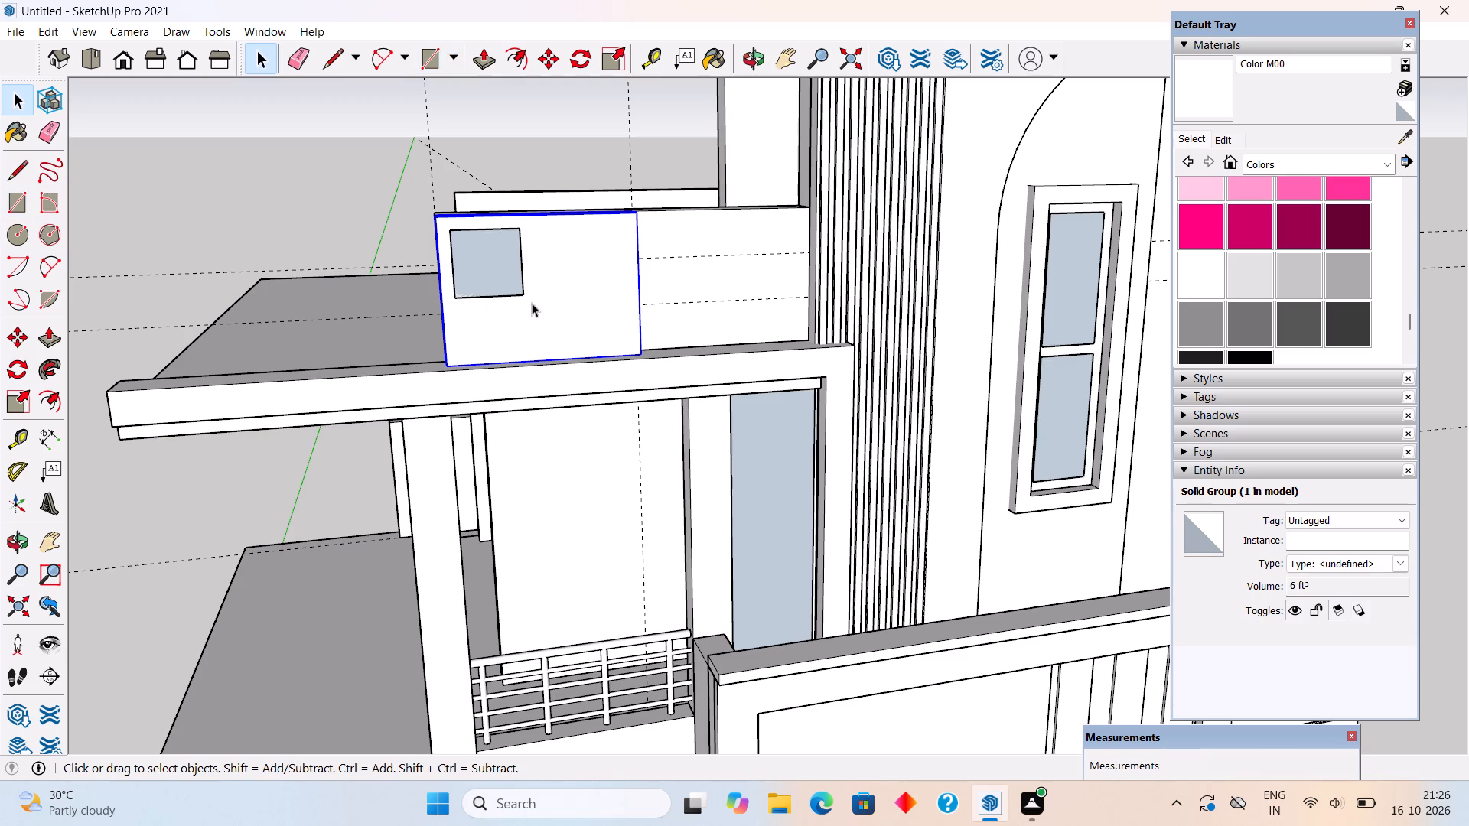
pyautogui.hotkey('ctrl', 'z')
pyautogui.tripleClick(532, 304)
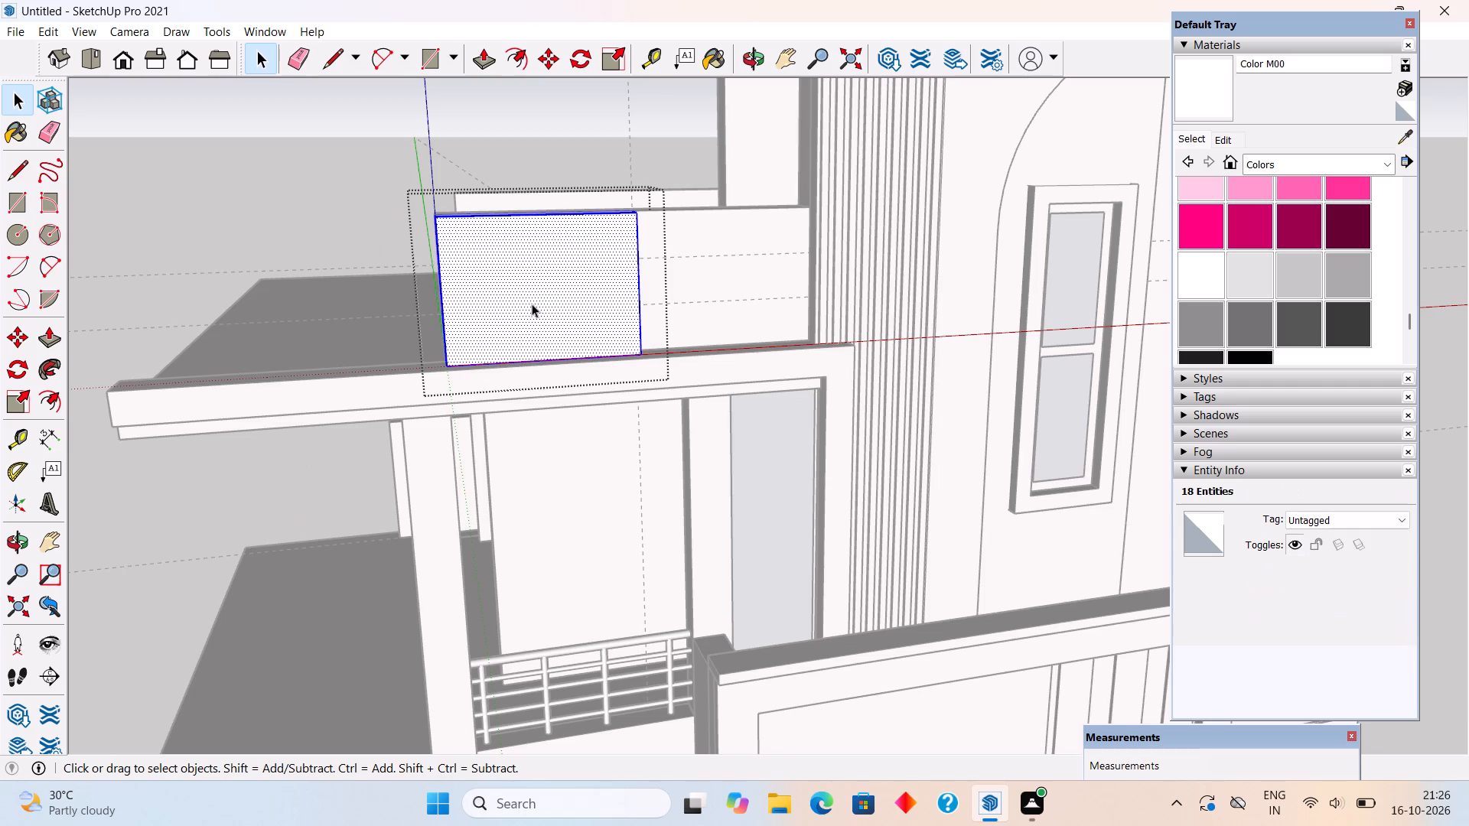
pyautogui.press('r')
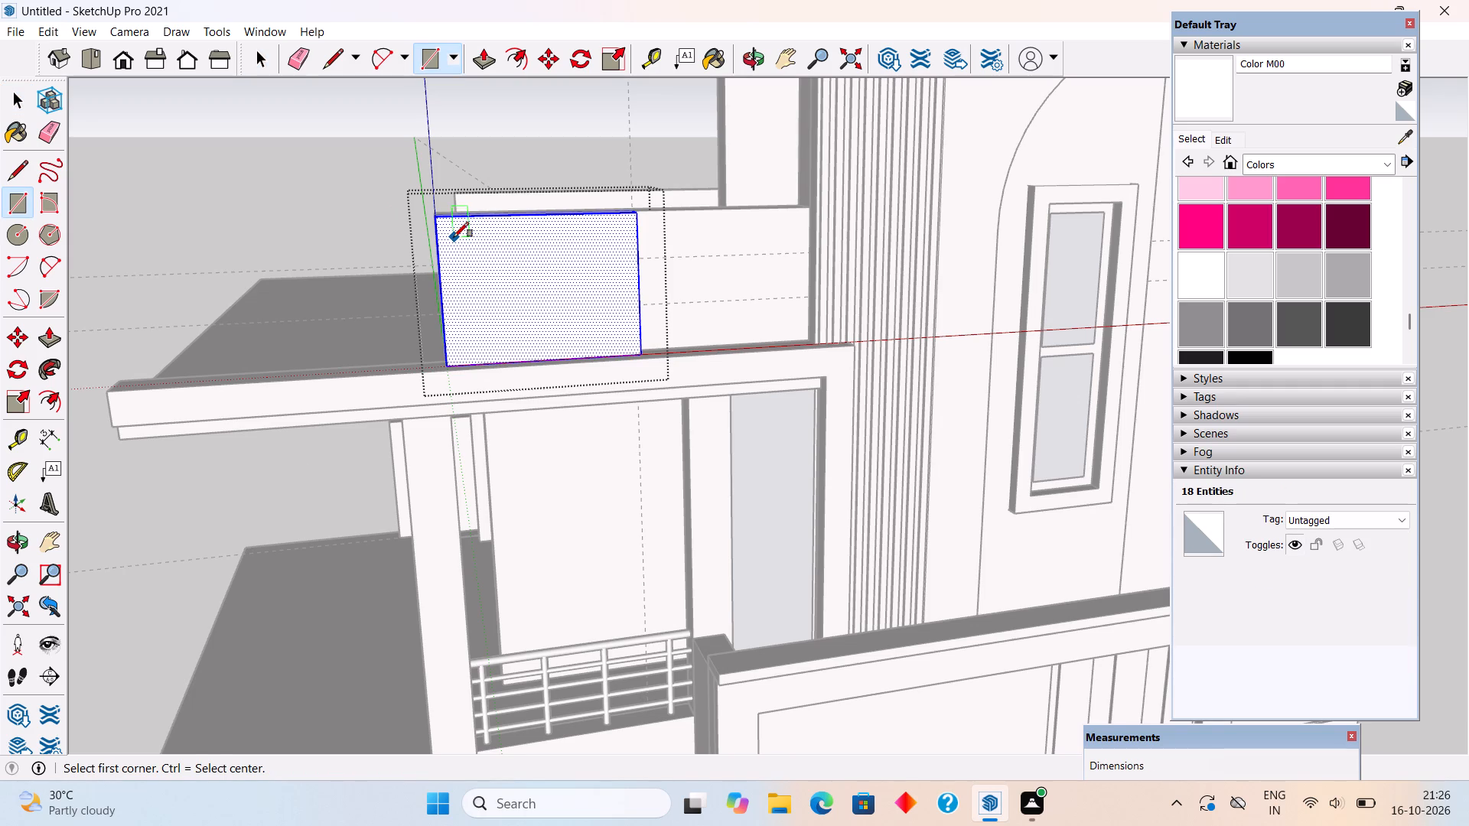
pyautogui.click(452, 234)
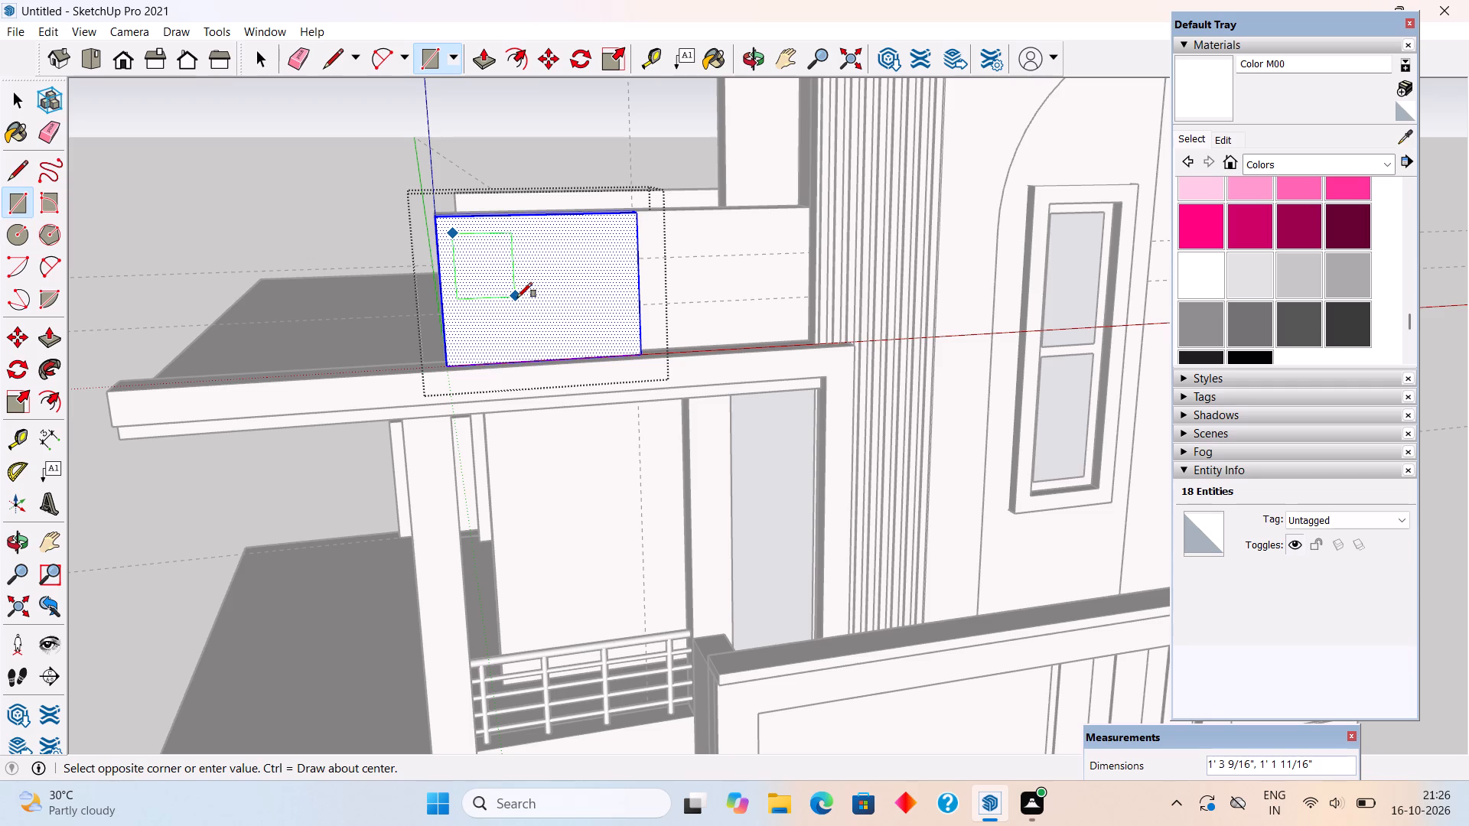
pyautogui.click(517, 298)
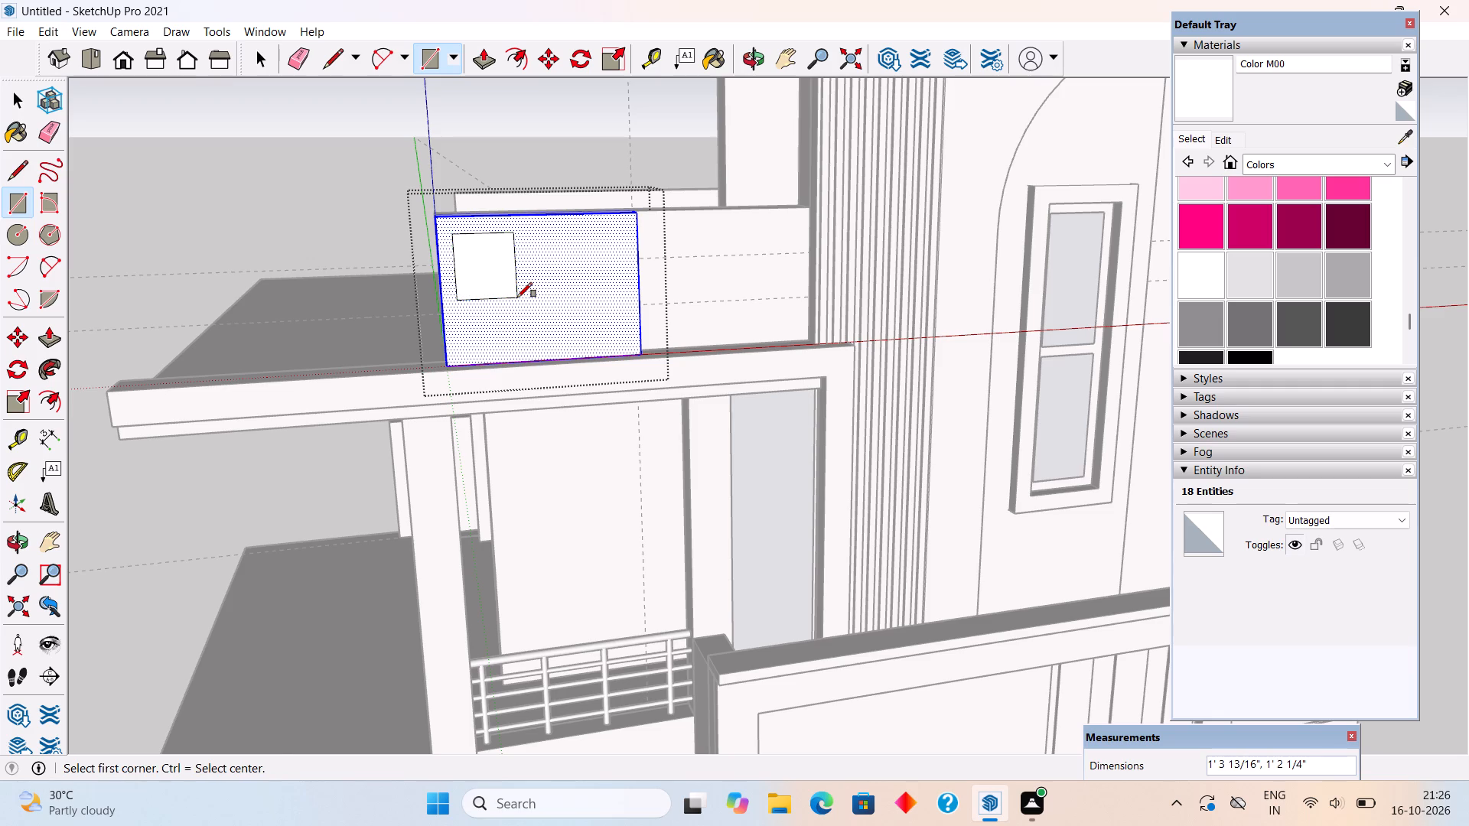
# Push the small rectangle 6" inward with Push/Pull to cut an opening through the panel.
pyautogui.press('p')
pyautogui.moveTo(510, 284); pyautogui.dragTo(493, 268)
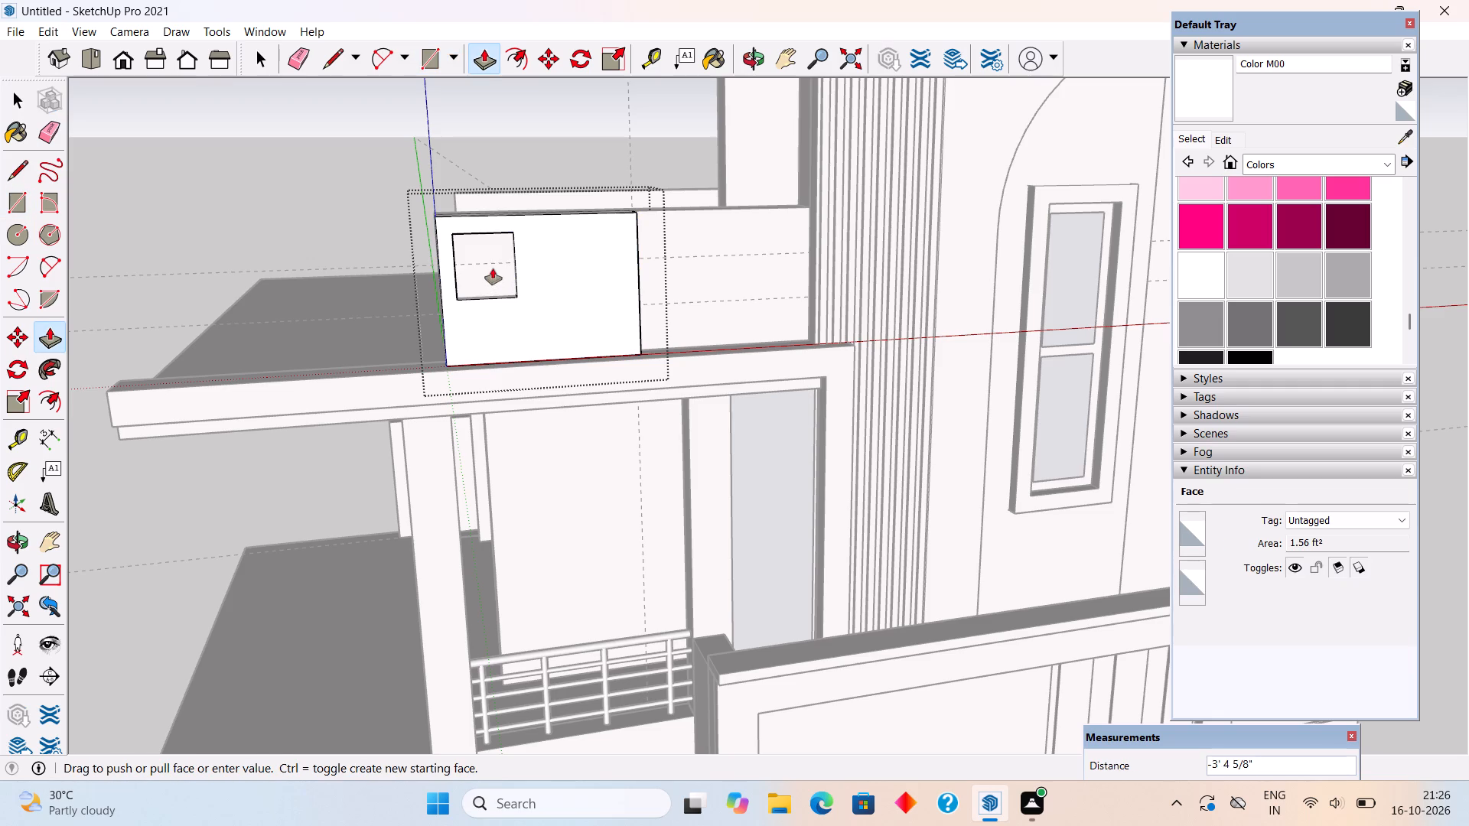
pyautogui.moveTo(493, 268); pyautogui.dragTo(493, 268)
pyautogui.moveTo(493, 268); pyautogui.dragTo(487, 272)
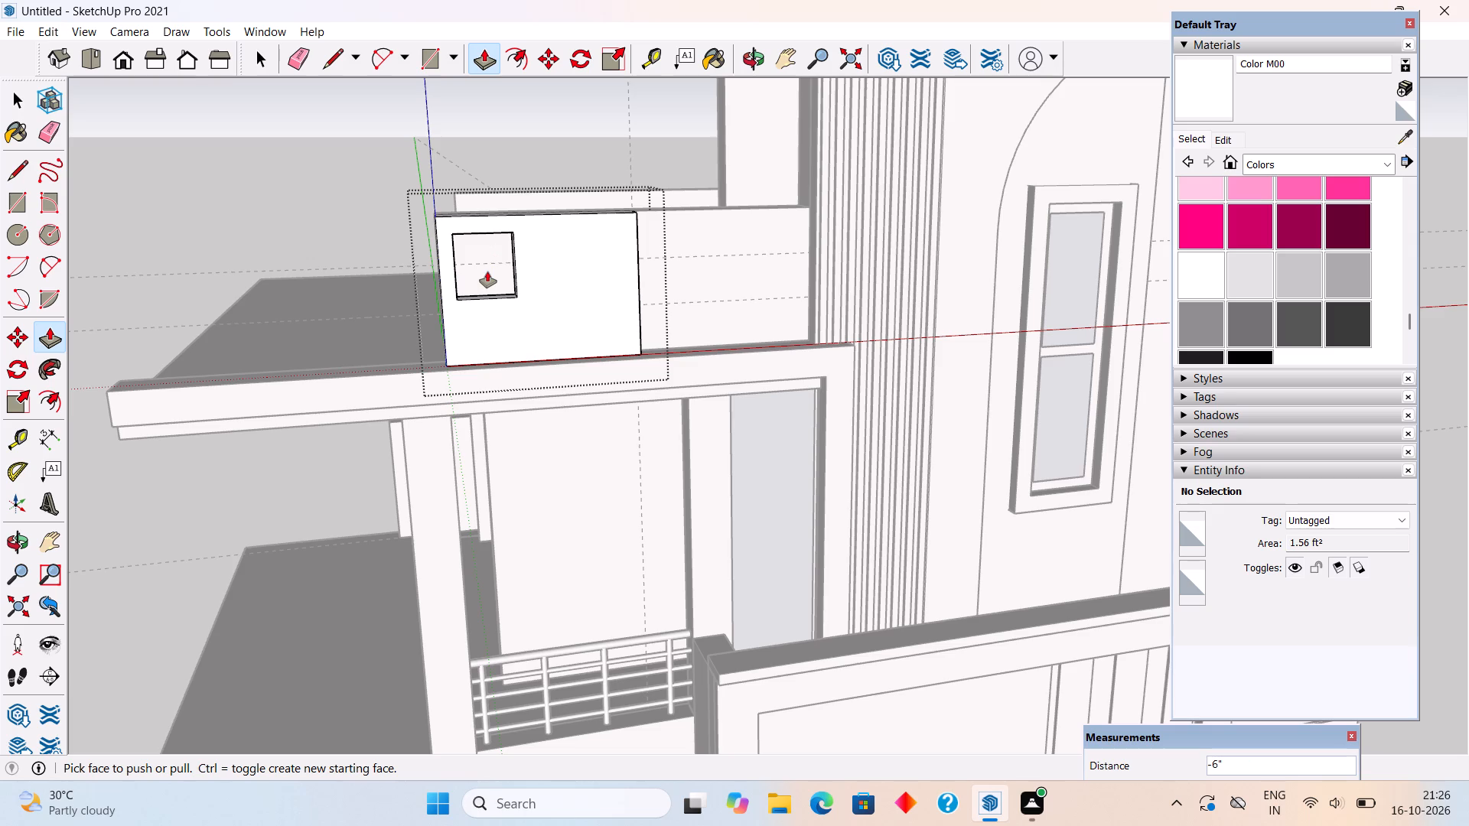
pyautogui.press('space')
# Raise the panel's top face by 3" with Push/Pull.
pyautogui.moveTo(537, 282); pyautogui.dragTo(590, 288, button='middle')
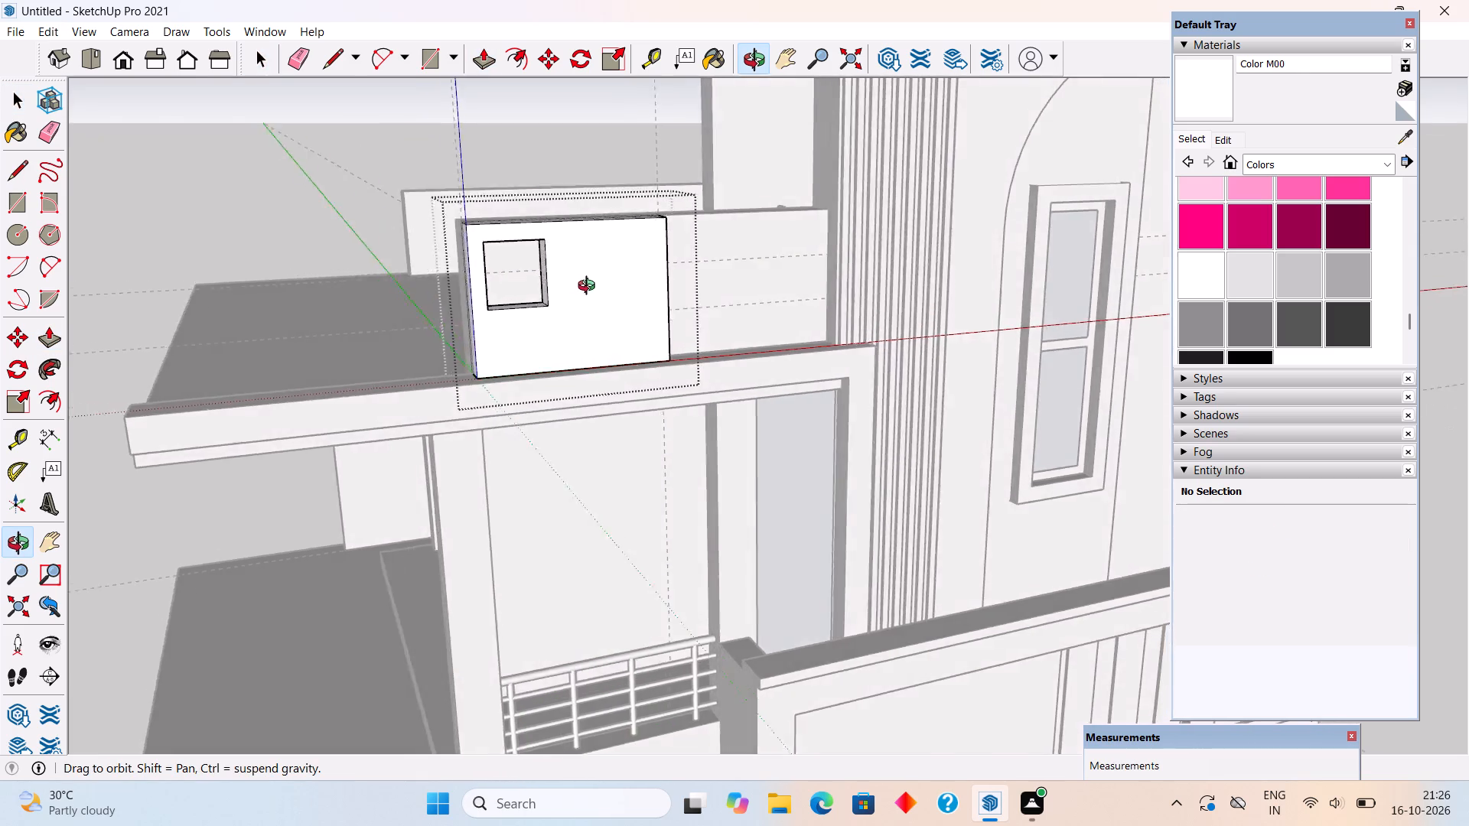
pyautogui.moveTo(590, 288); pyautogui.dragTo(839, 413, button='middle')
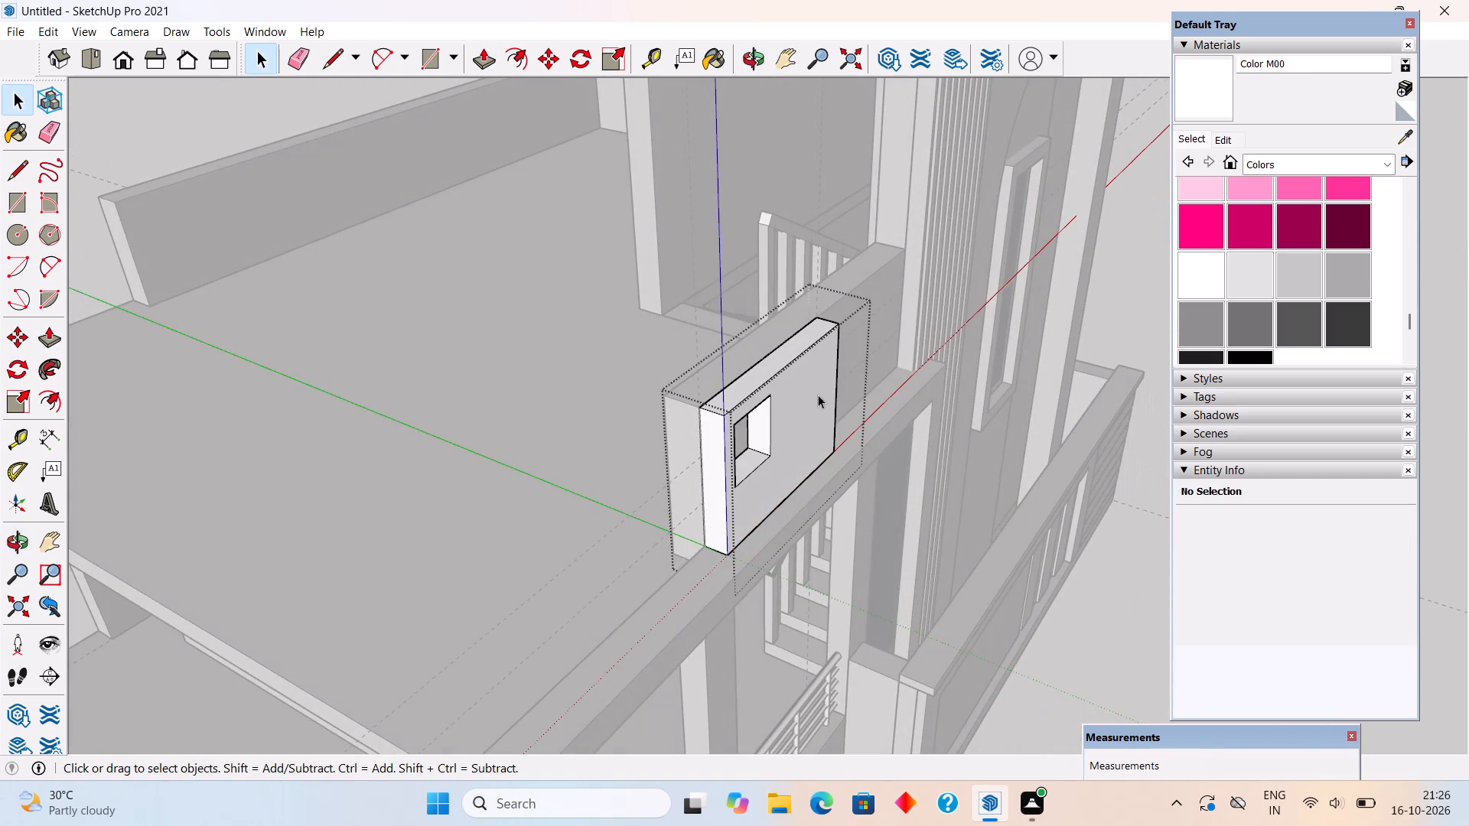
pyautogui.scroll(3, 780, 359)
pyautogui.click(780, 359)
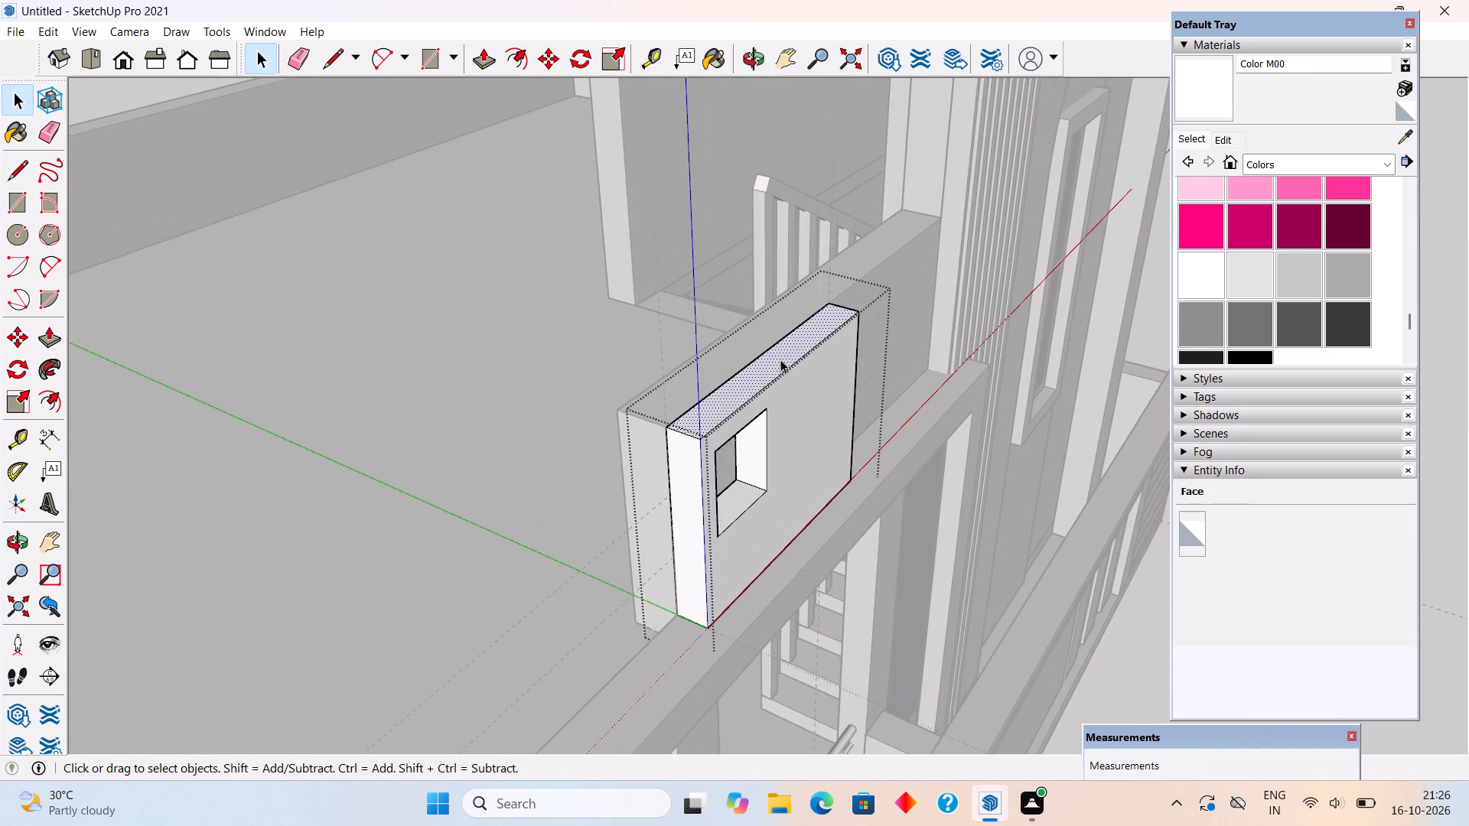
pyautogui.press('p')
pyautogui.click(780, 359)
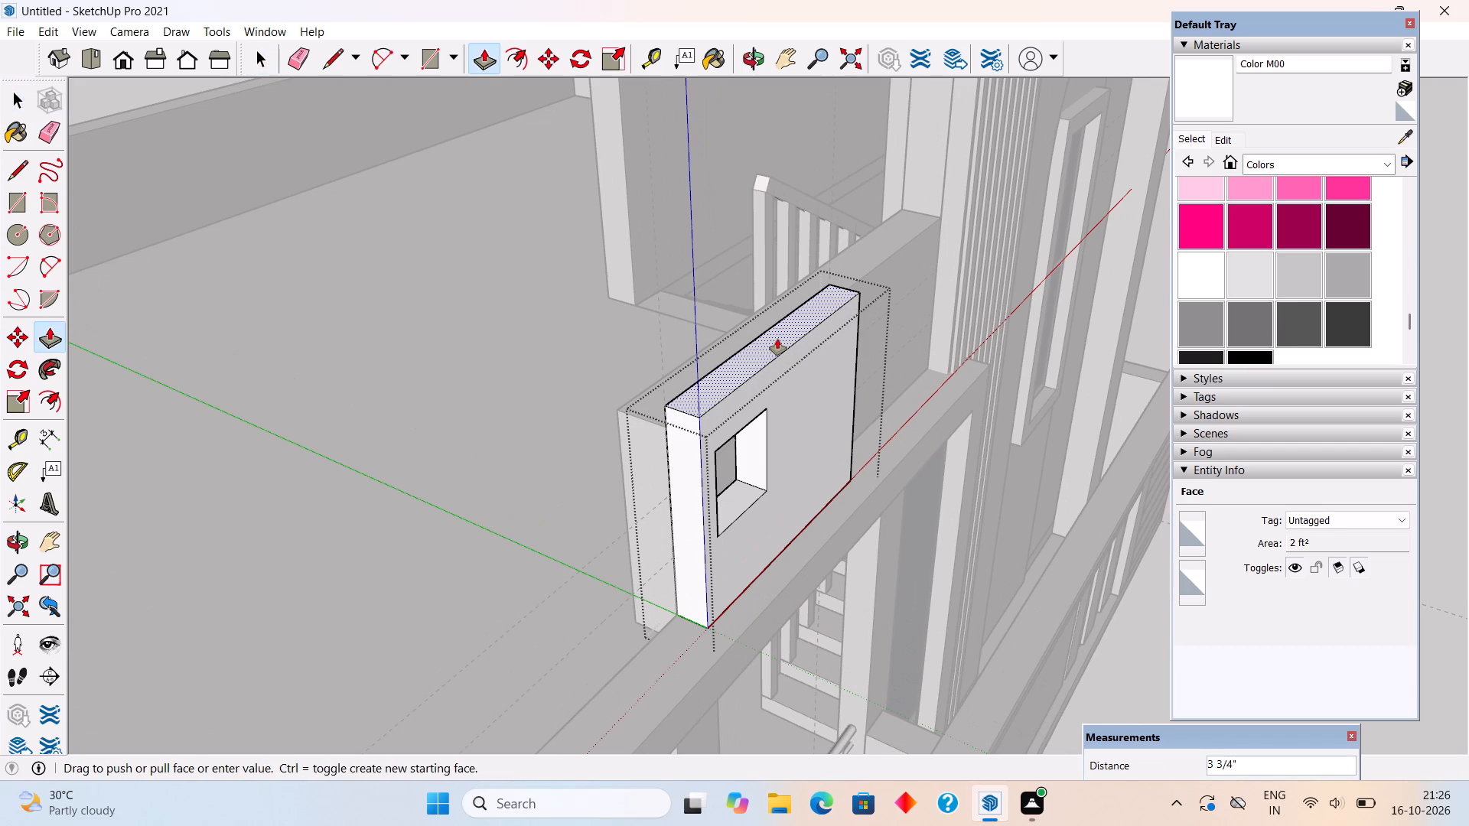
pyautogui.write('3"')
pyautogui.press('Return')
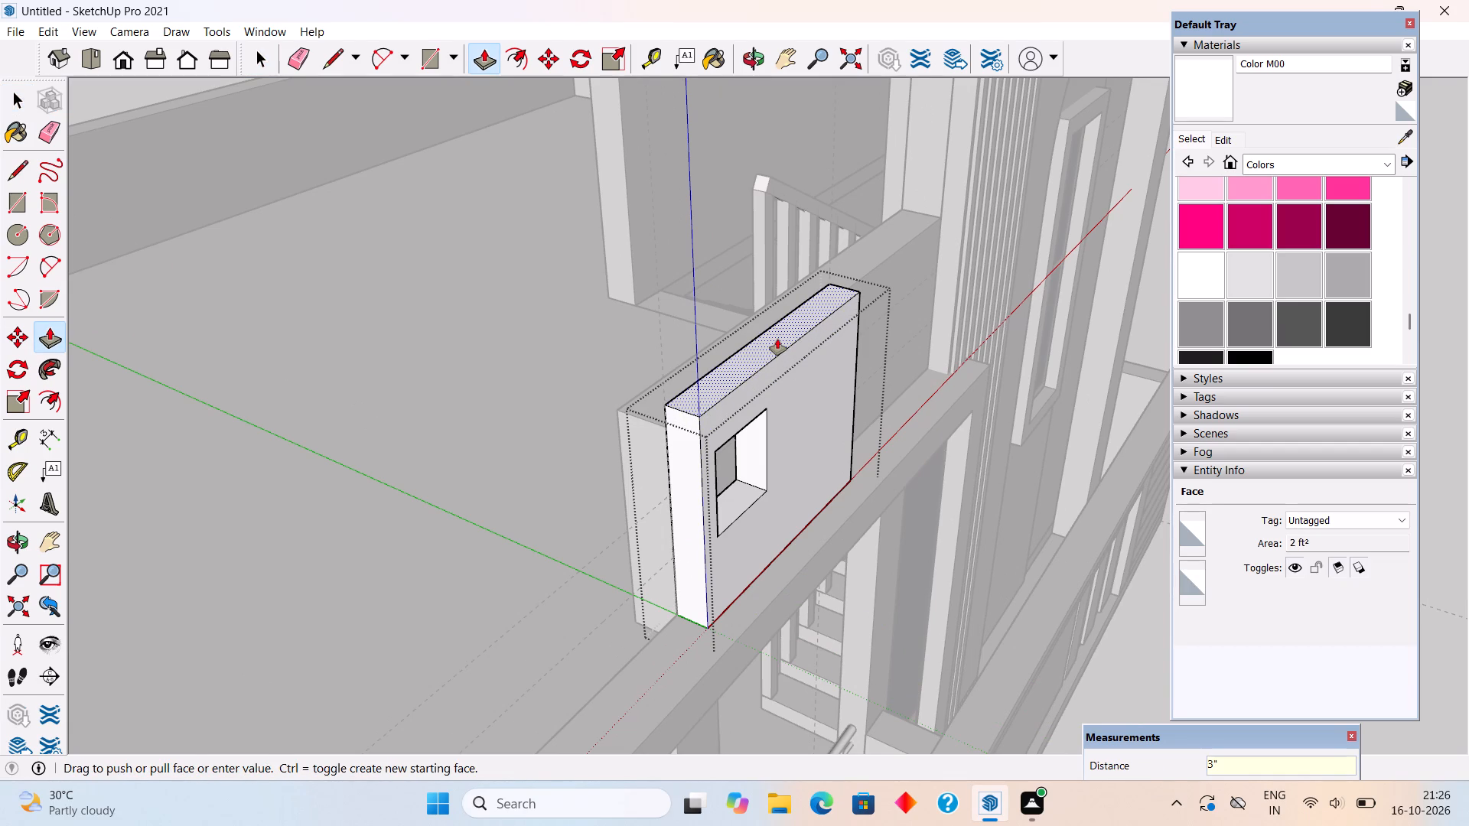
# Move the upper inner face of the panel's opening up by 3" with Push/Pull.
pyautogui.scroll(-7, 777, 339)
pyautogui.moveTo(823, 369); pyautogui.dragTo(718, 210, button='middle')
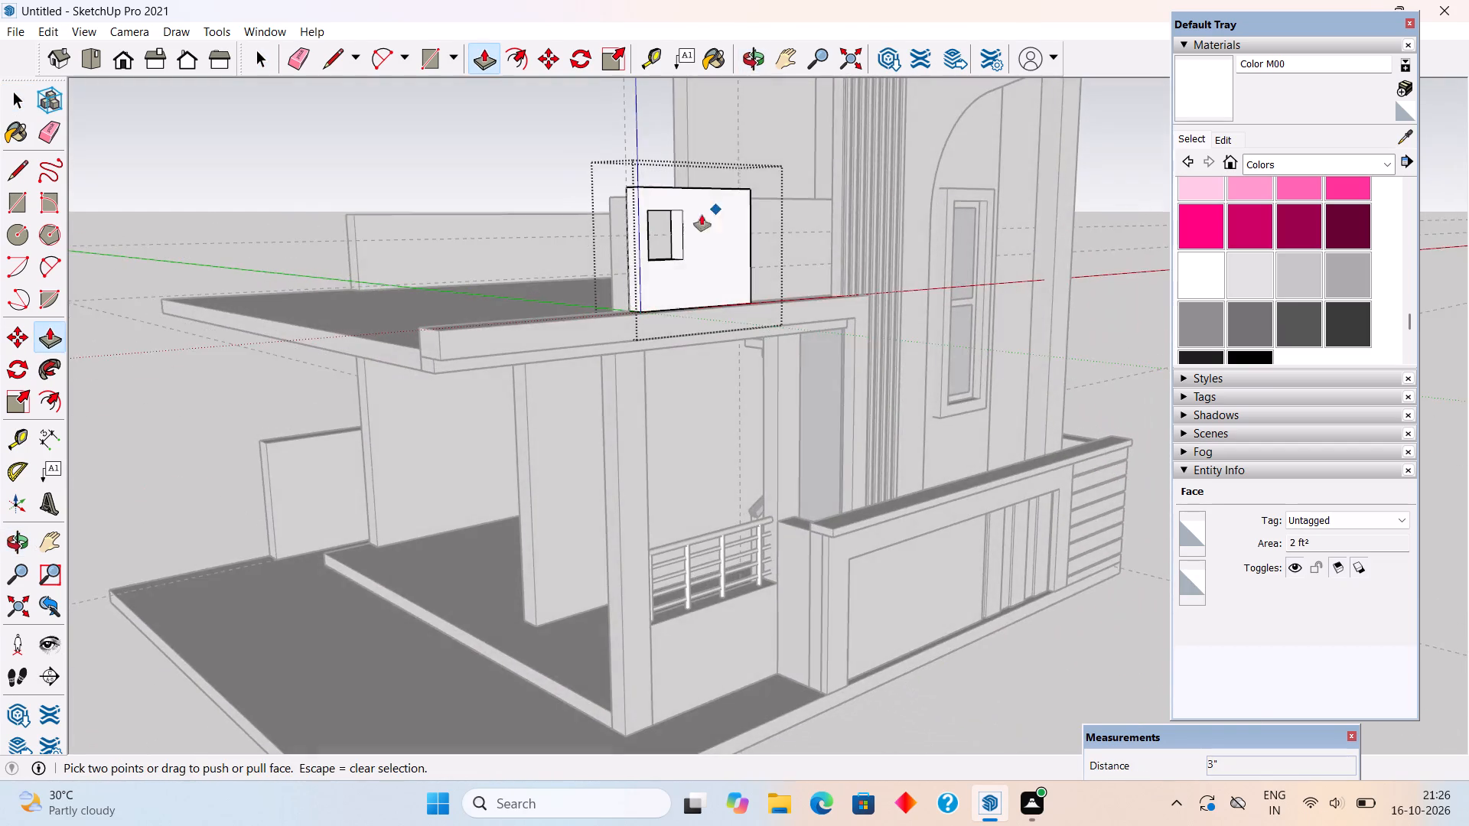
pyautogui.scroll(5, 673, 222)
pyautogui.moveTo(667, 196); pyautogui.dragTo(530, 134, button='middle')
pyautogui.scroll(4, 519, 159)
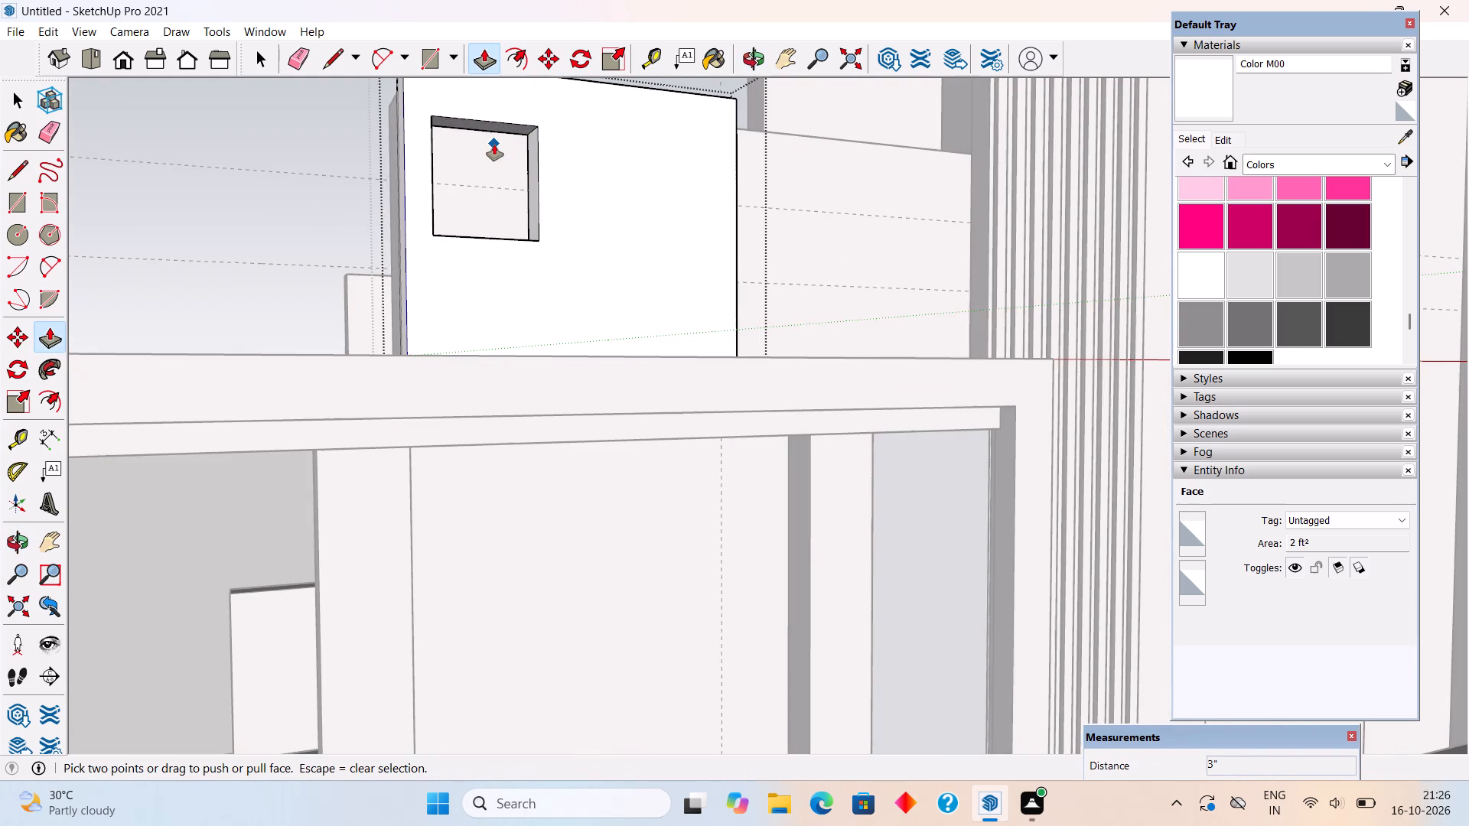
pyautogui.press('p')
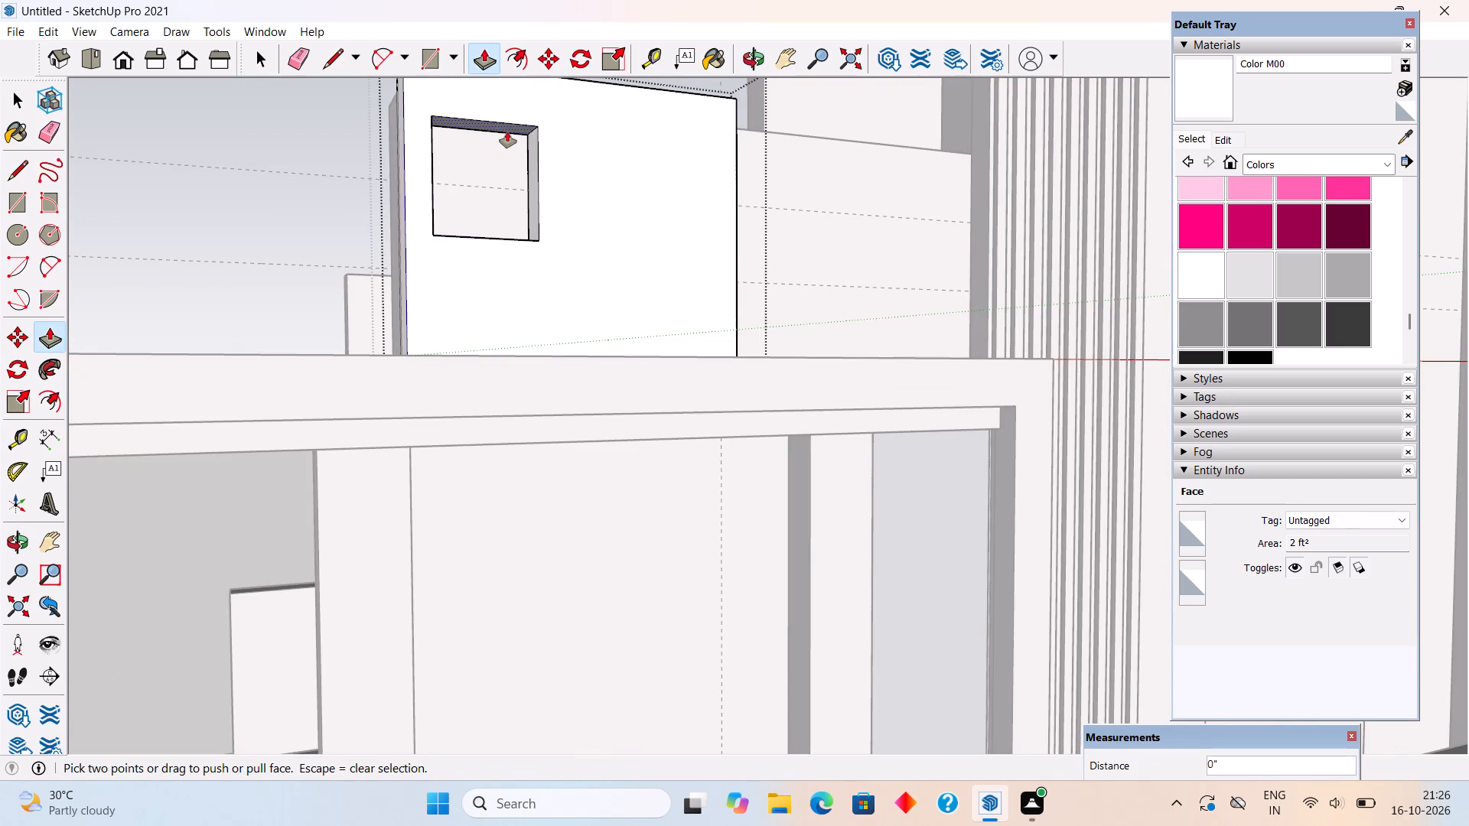
pyautogui.click(507, 132)
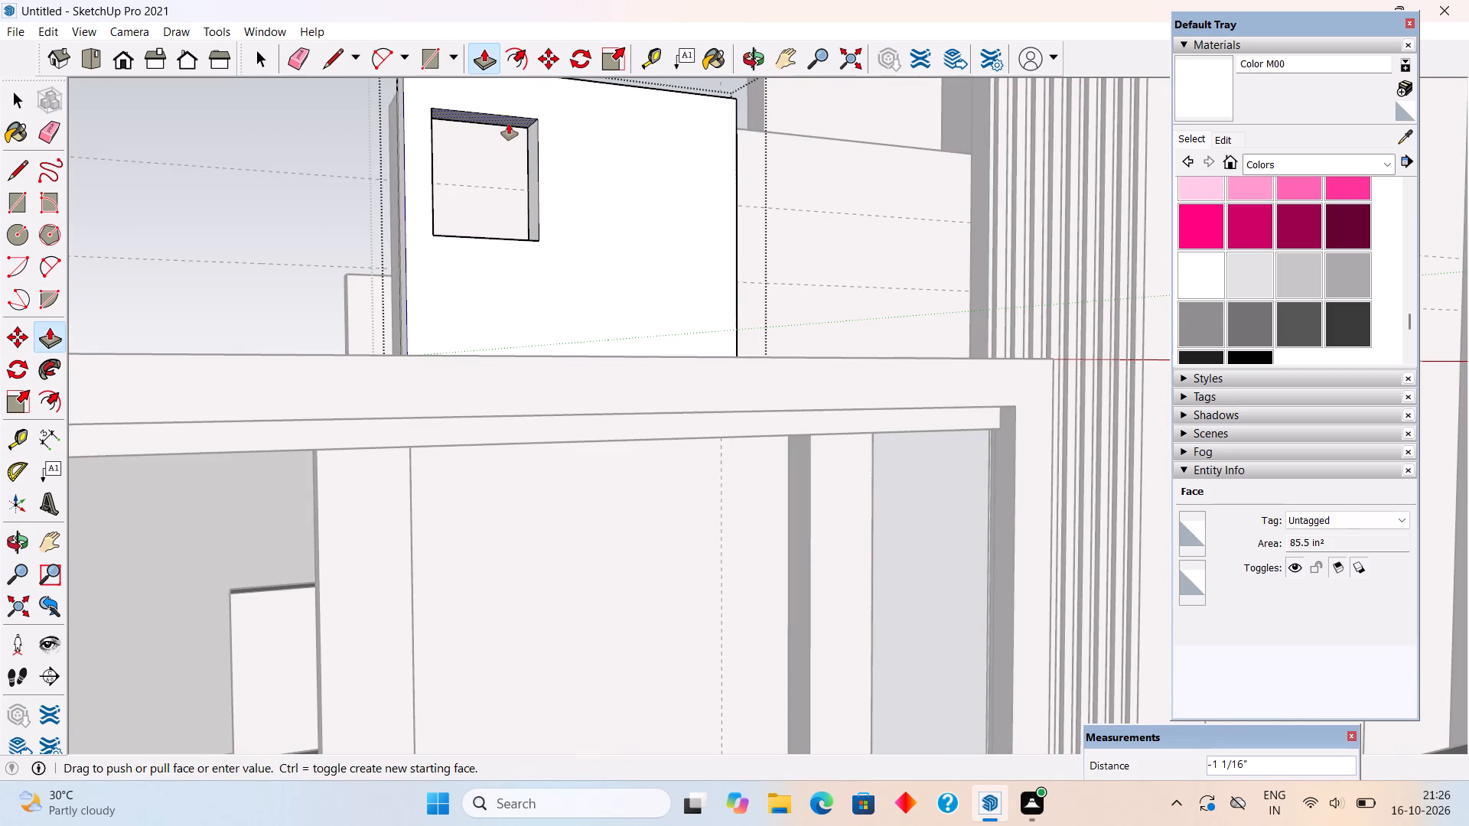
pyautogui.write('3"')
pyautogui.press('Return')
pyautogui.press('space')
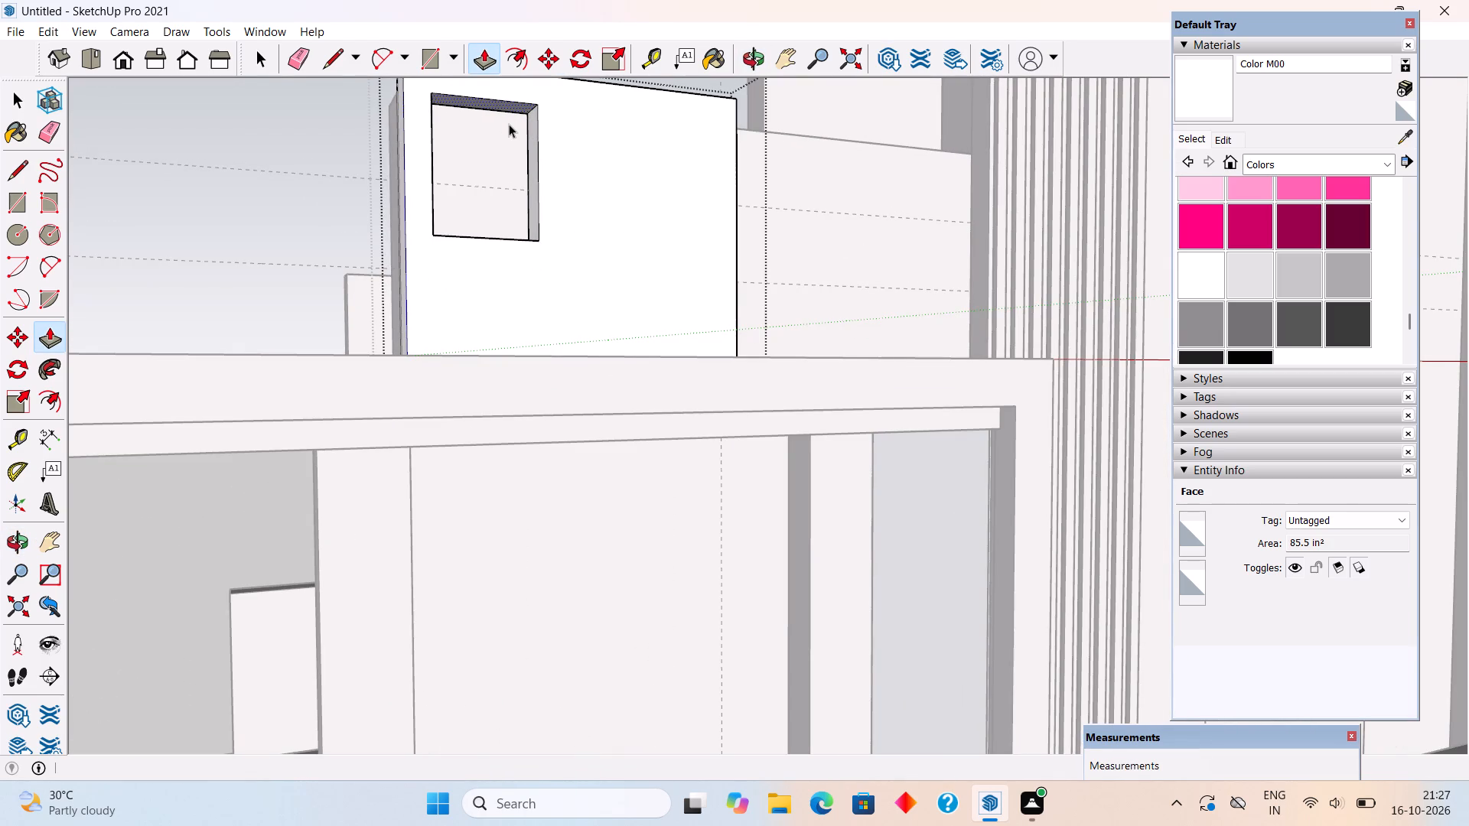
# Extend the panel's back face 9" across the parapet thickness with Push/Pull and leave the group.
pyautogui.scroll(-7, 509, 124)
pyautogui.moveTo(514, 154); pyautogui.dragTo(1070, 341, button='middle')
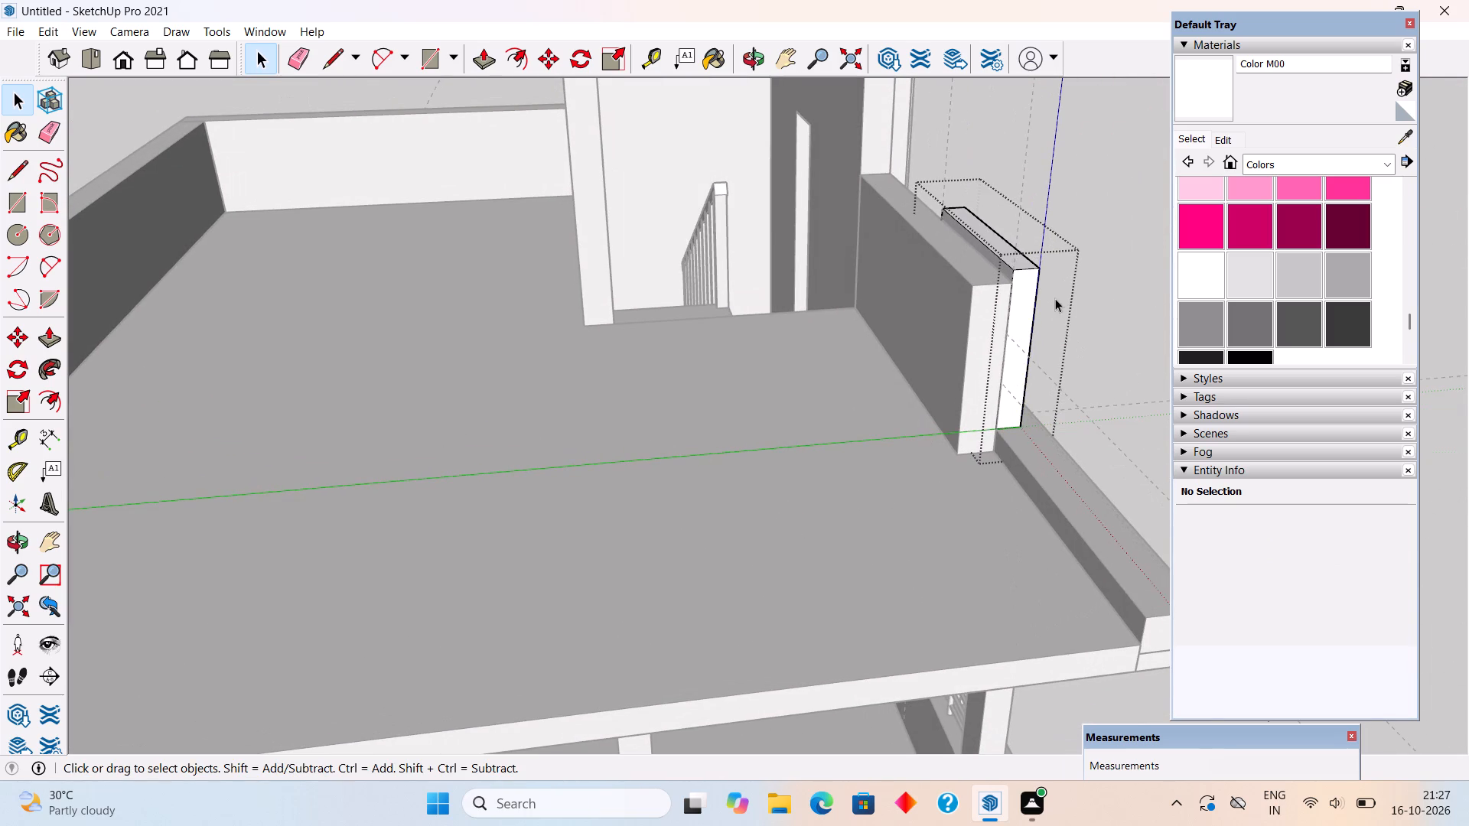
pyautogui.press('p')
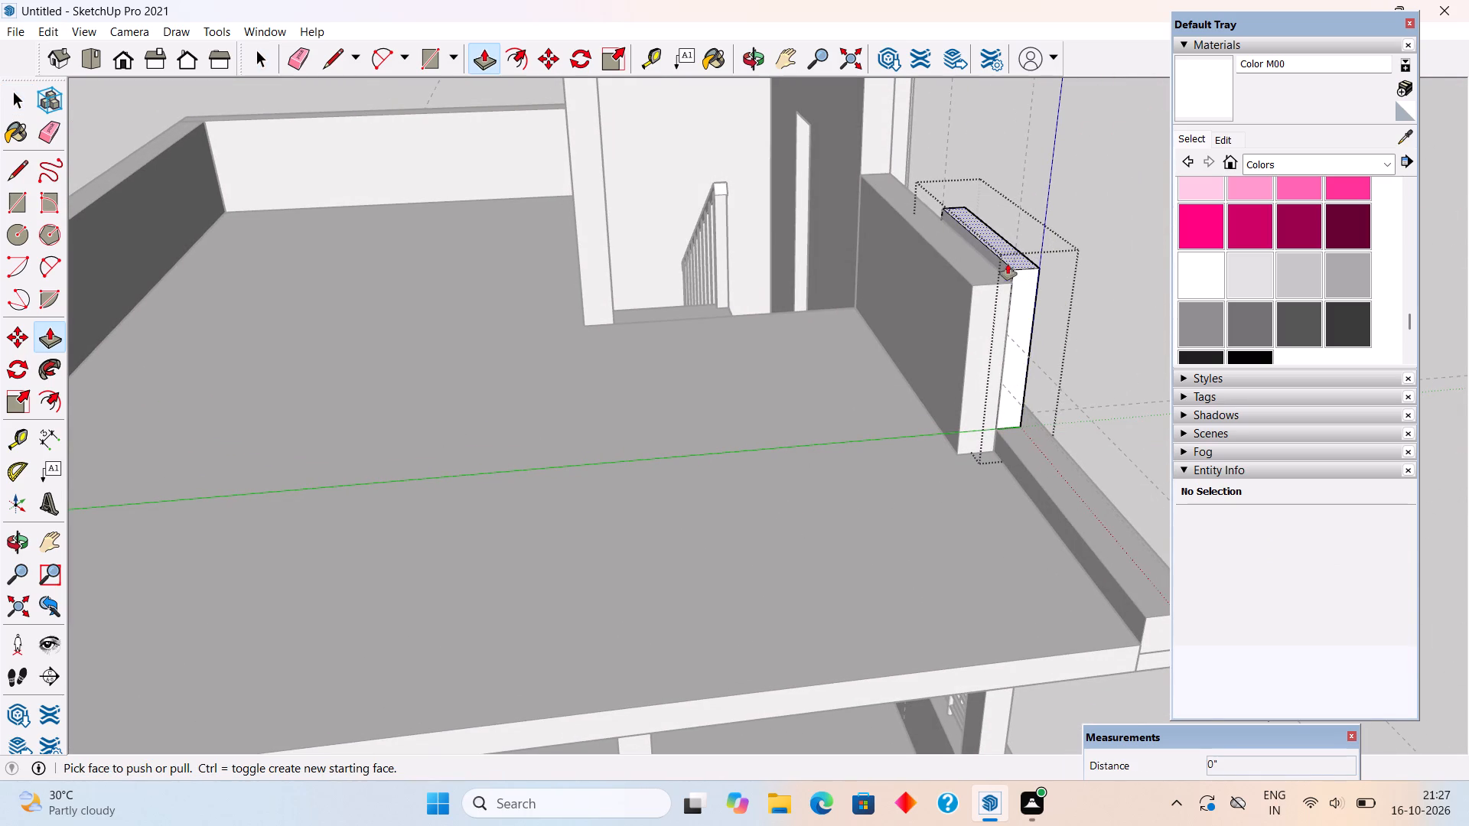
pyautogui.click(1002, 271)
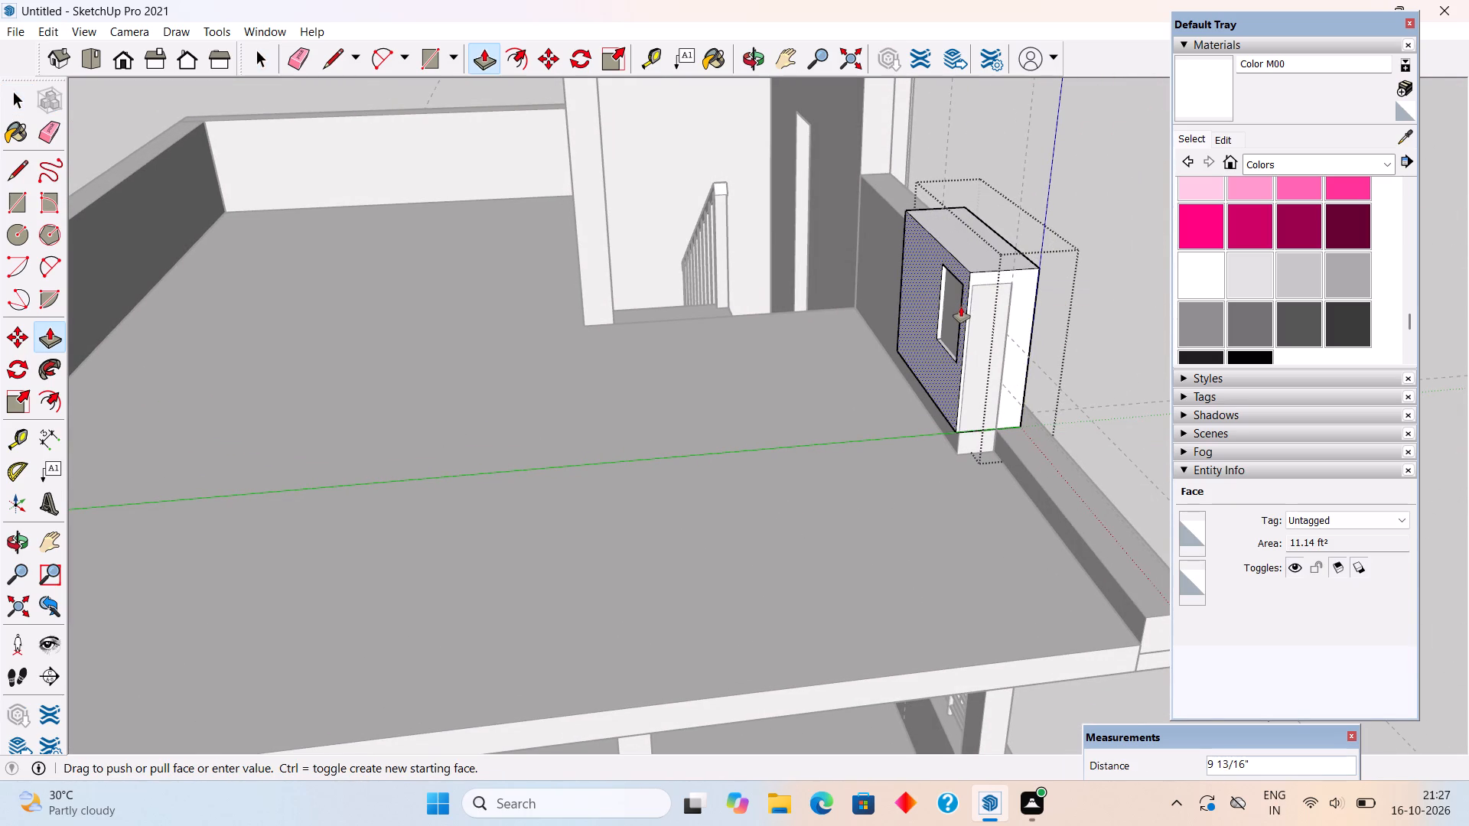
pyautogui.click(966, 319)
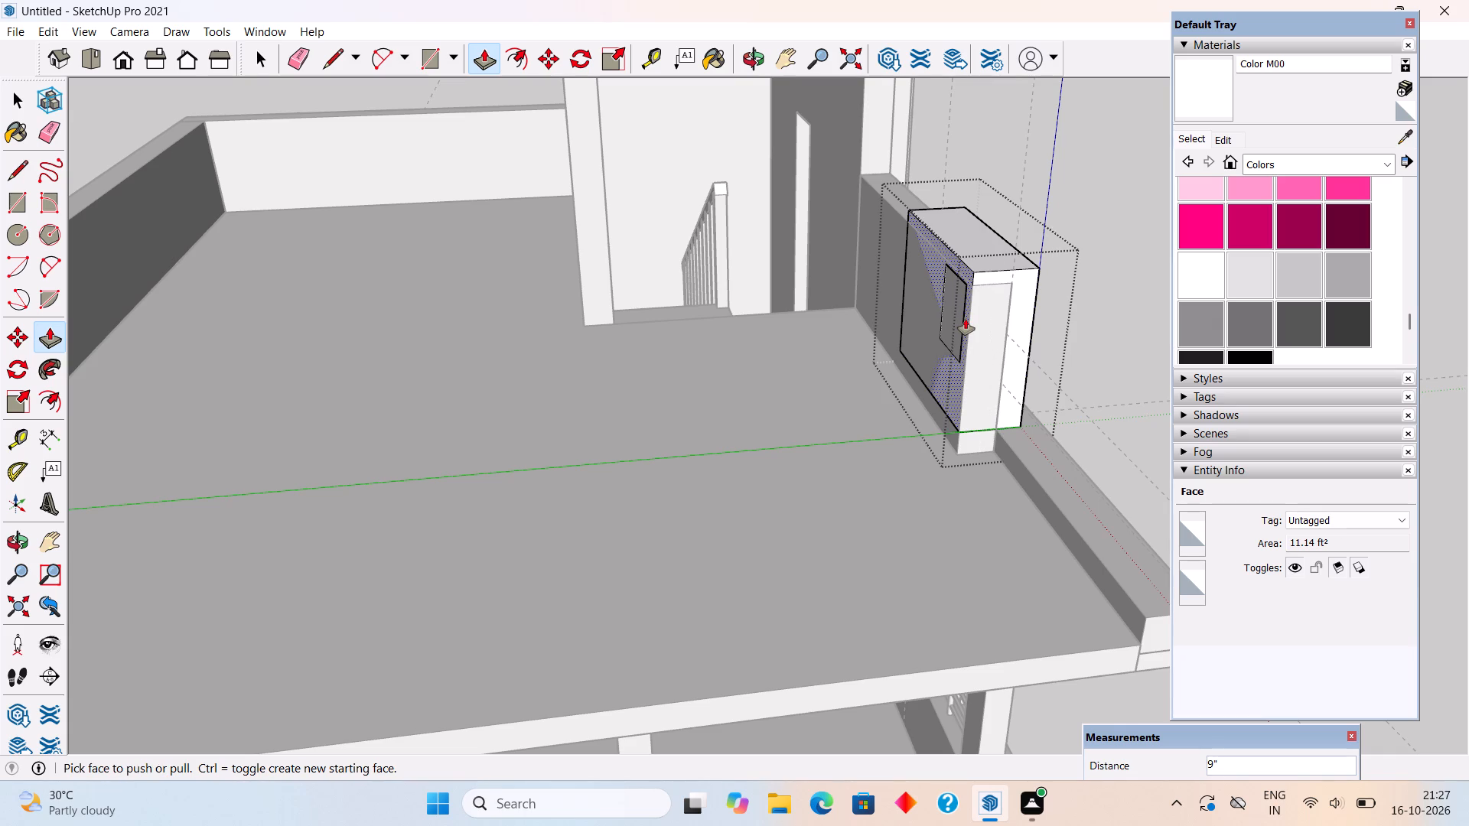
pyautogui.press('space')
pyautogui.click(1067, 152)
# Examine the reshaped parapet panel and the whole front elevation from outside and from a distance.
pyautogui.moveTo(1060, 301); pyautogui.dragTo(944, 335, button='middle')
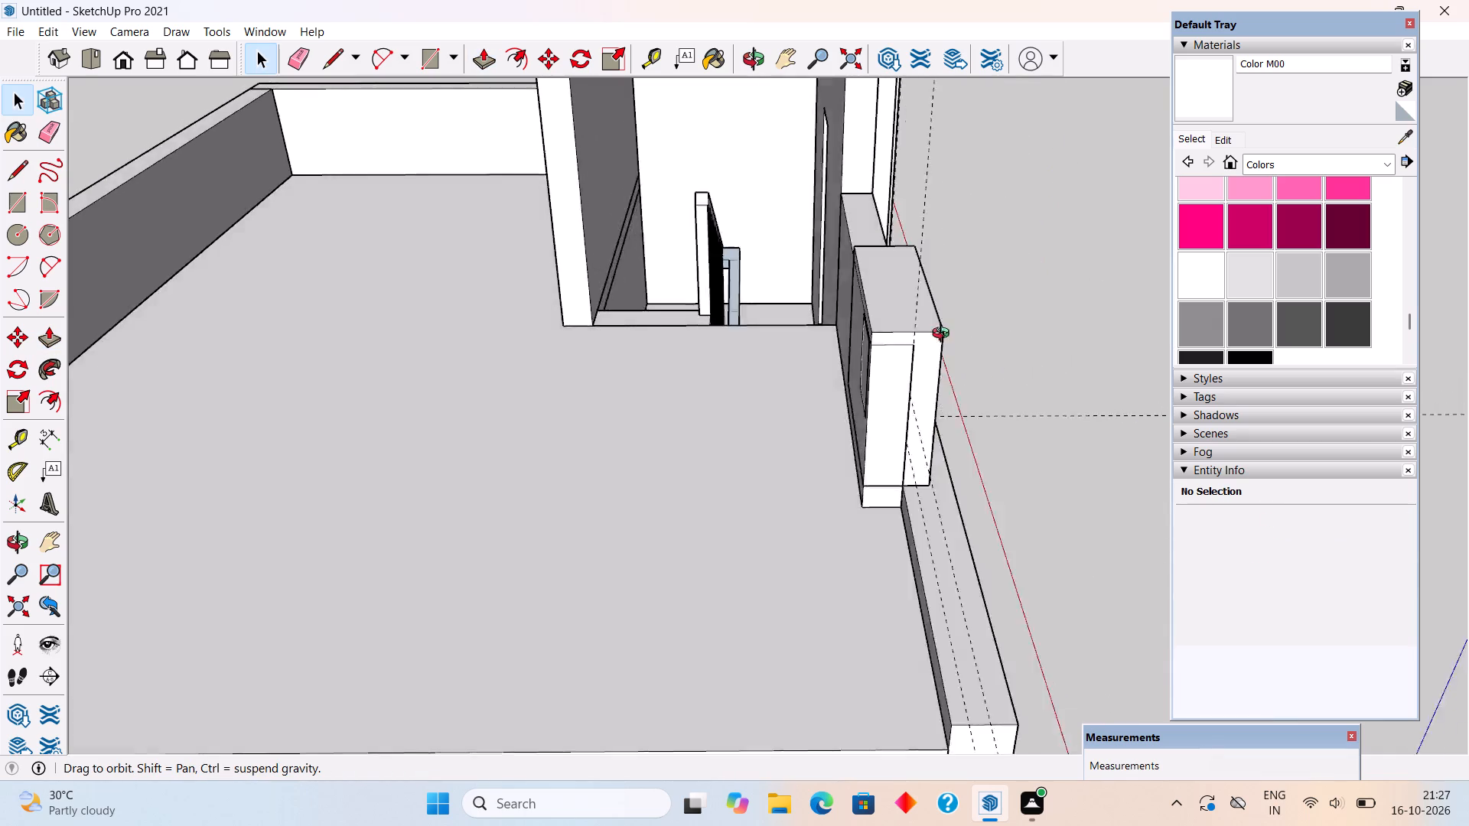
pyautogui.moveTo(944, 335); pyautogui.dragTo(397, 273, button='middle')
pyautogui.scroll(-3, 397, 273)
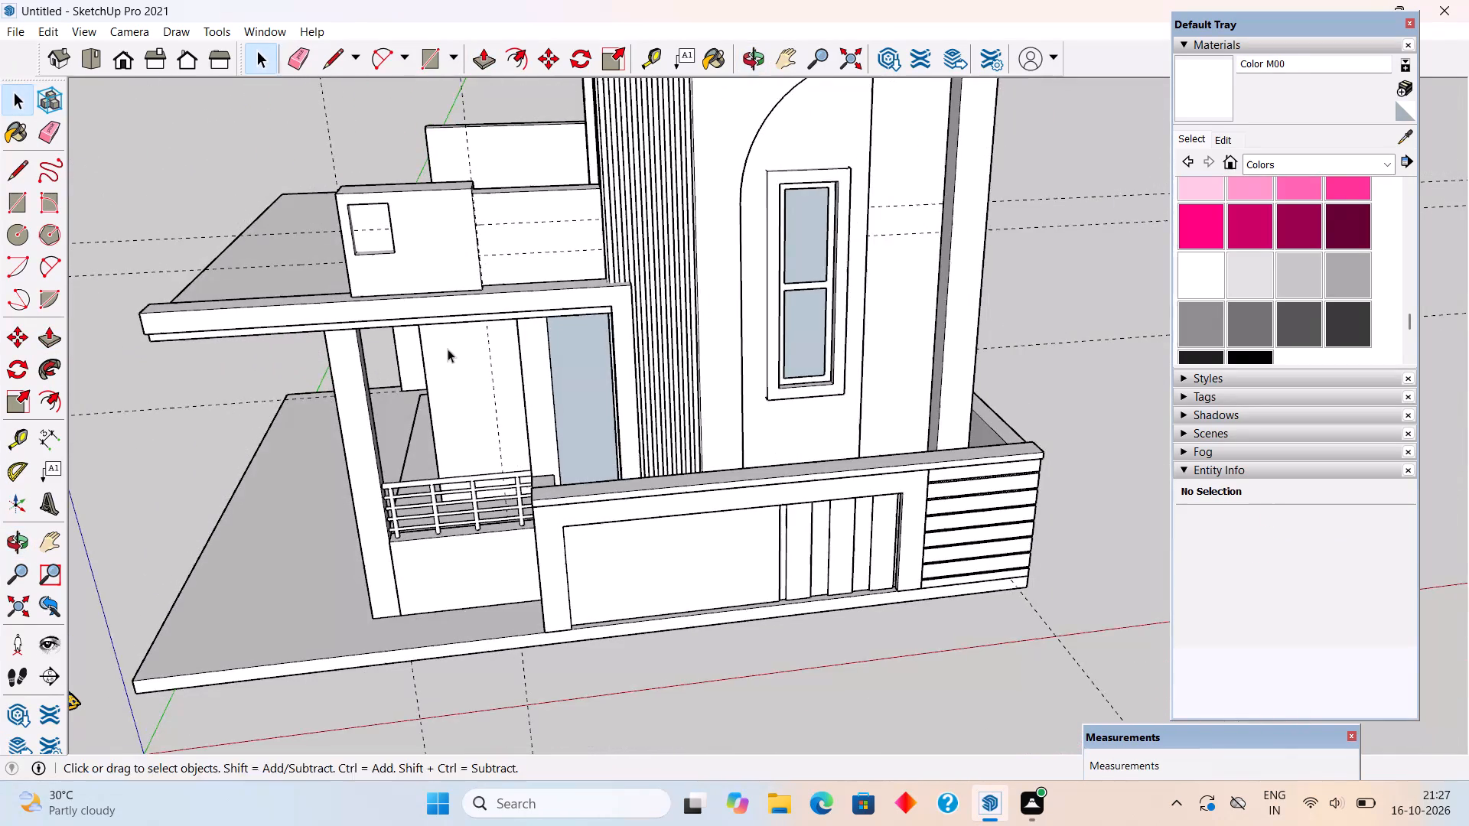
pyautogui.moveTo(447, 349); pyautogui.dragTo(436, 264, button='middle')
pyautogui.scroll(-6, 436, 264)
pyautogui.moveTo(581, 463); pyautogui.dragTo(587, 415, button='middle')
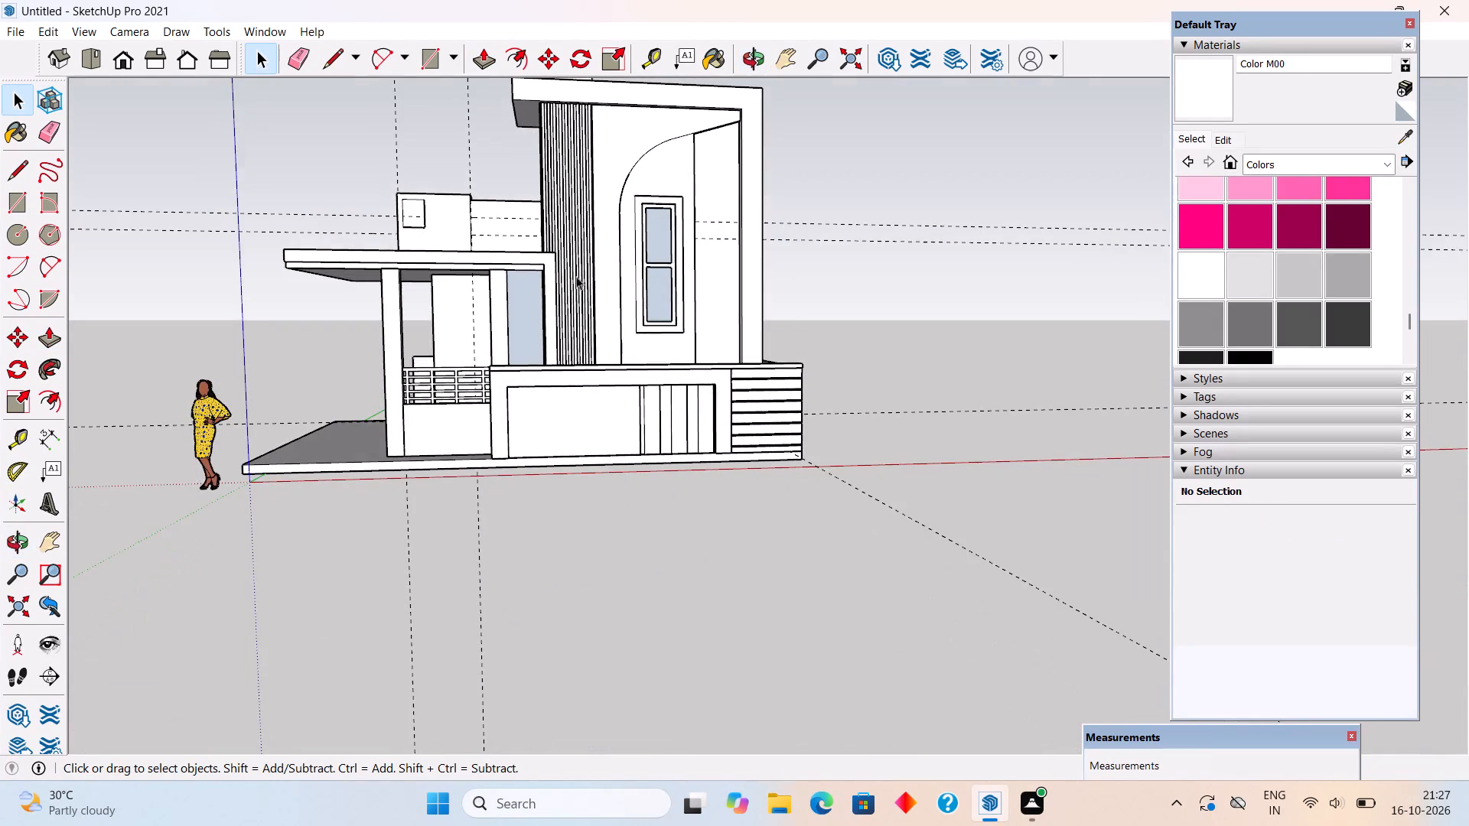
pyautogui.scroll(5, 480, 119)
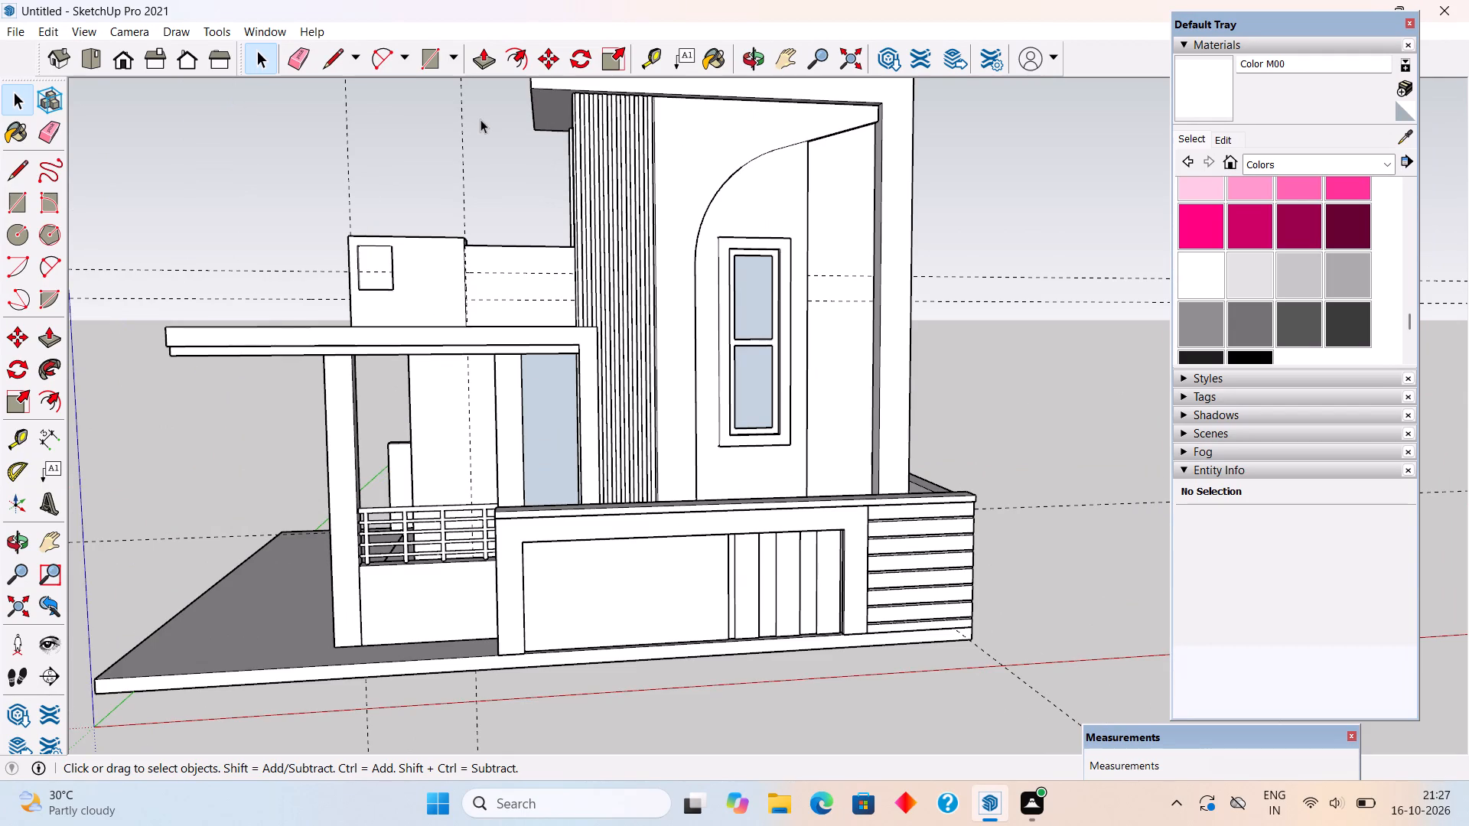
pyautogui.moveTo(422, 256); pyautogui.dragTo(465, 281, button='middle')
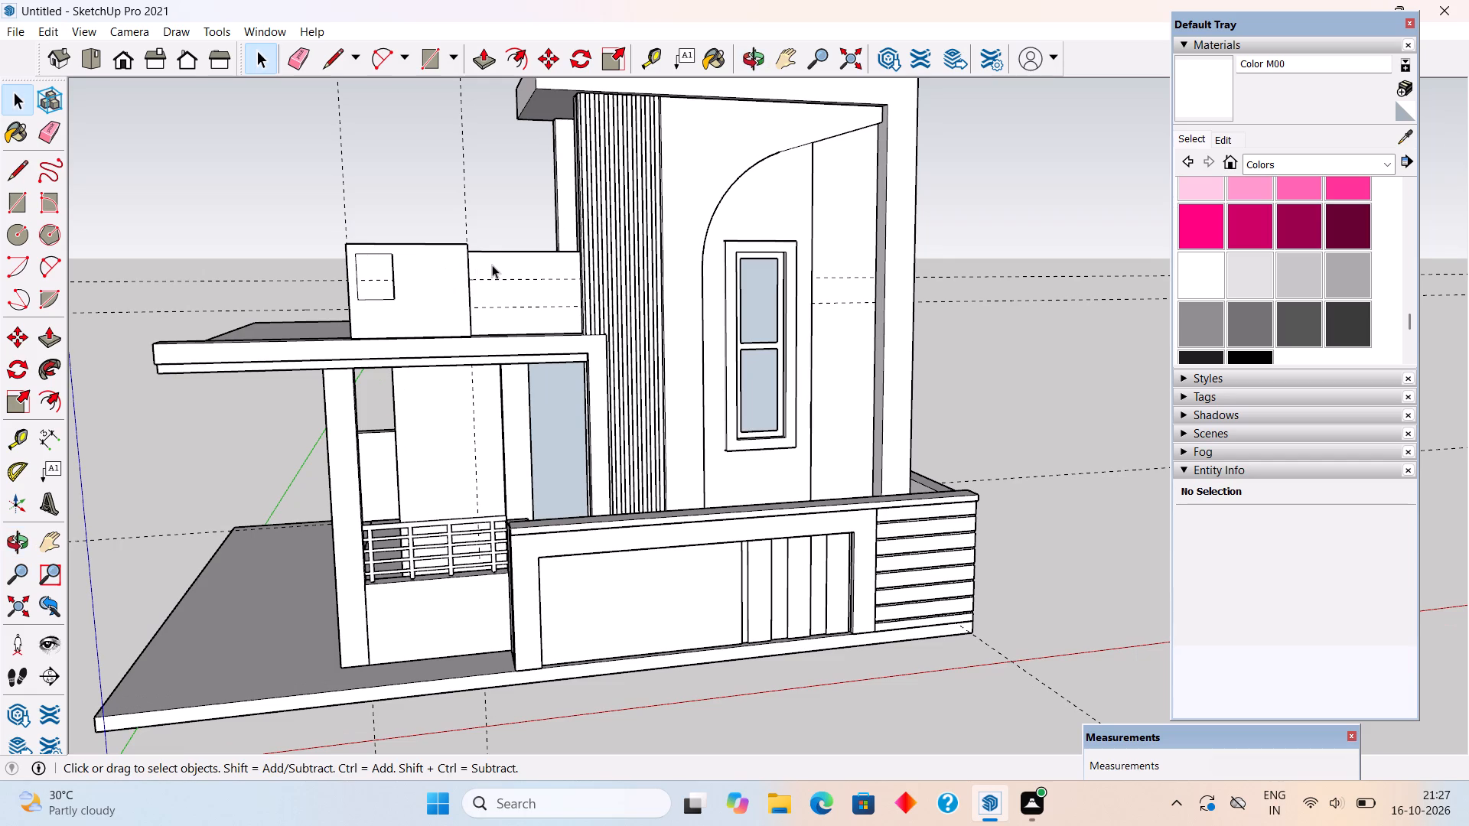
# Draw a rectangle of about 4' by 1' on the parapet beside the panel, from its top edge to the upper horizontal guide at the ribbed wall.
pyautogui.scroll(4, 516, 277)
pyautogui.moveTo(513, 277); pyautogui.dragTo(455, 304, button='middle')
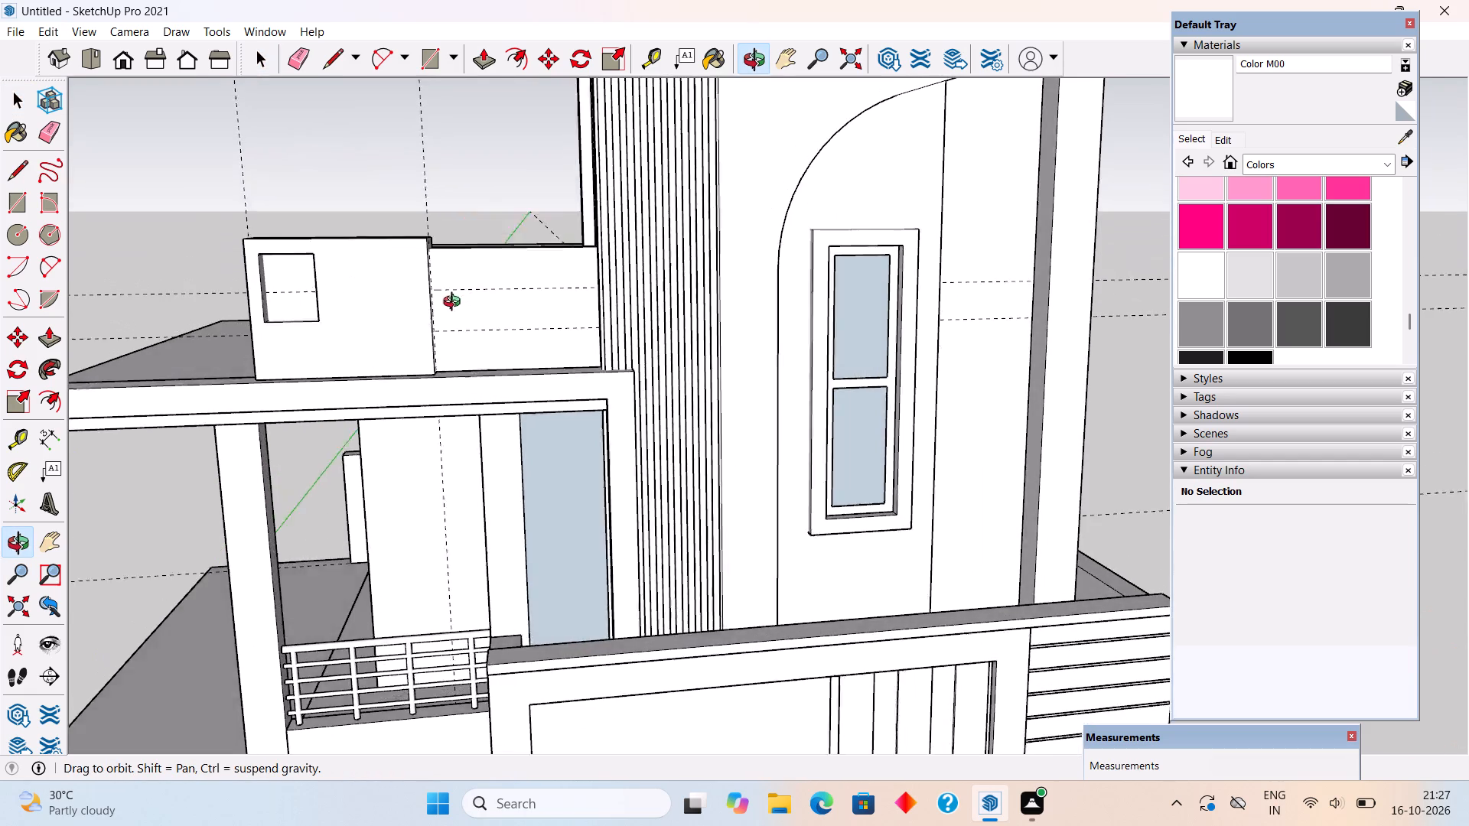
pyautogui.moveTo(455, 304); pyautogui.dragTo(413, 304, button='middle')
pyautogui.scroll(8, 458, 288)
pyautogui.press('r')
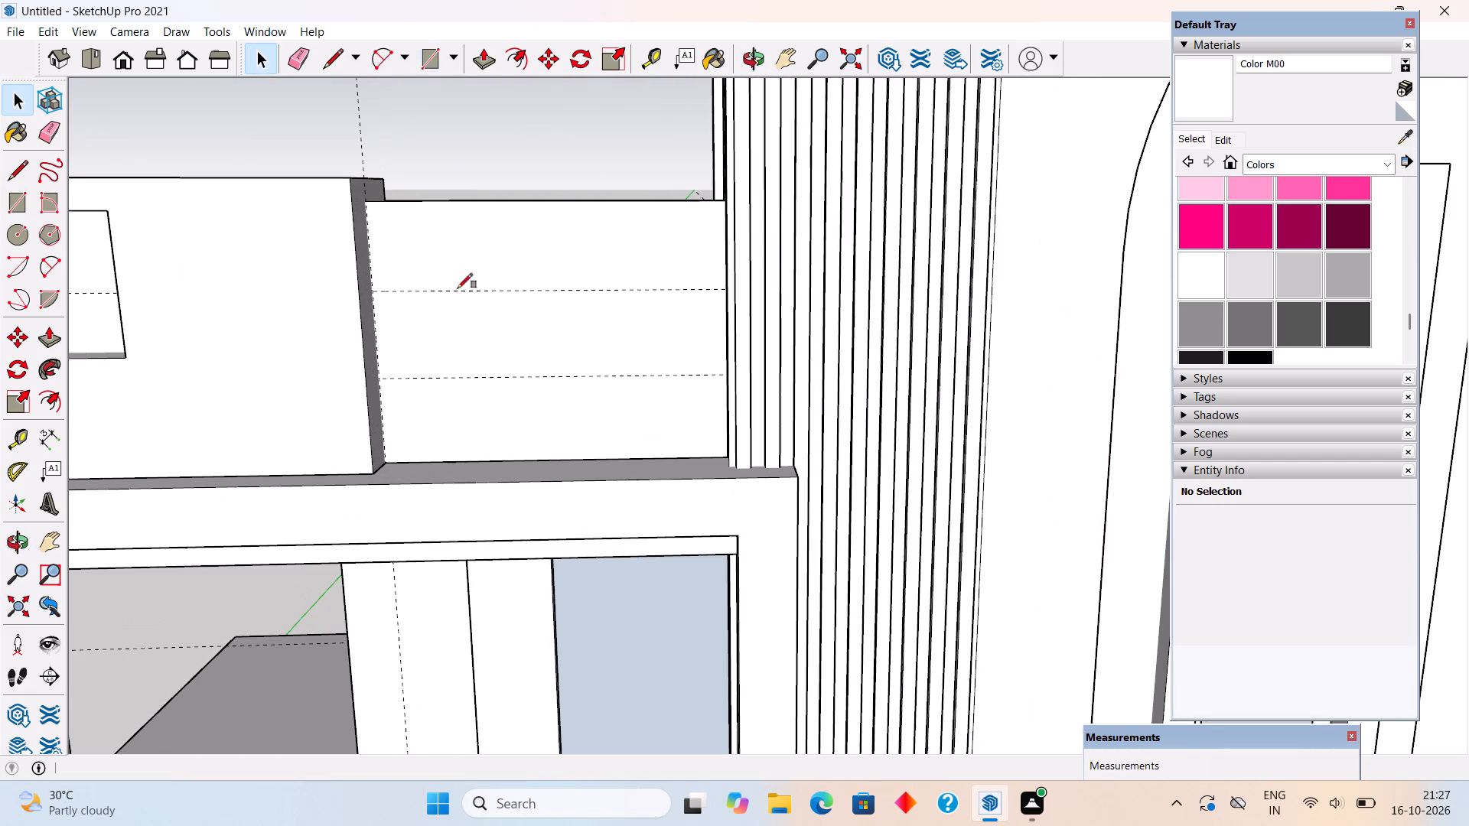
pyautogui.click(363, 201)
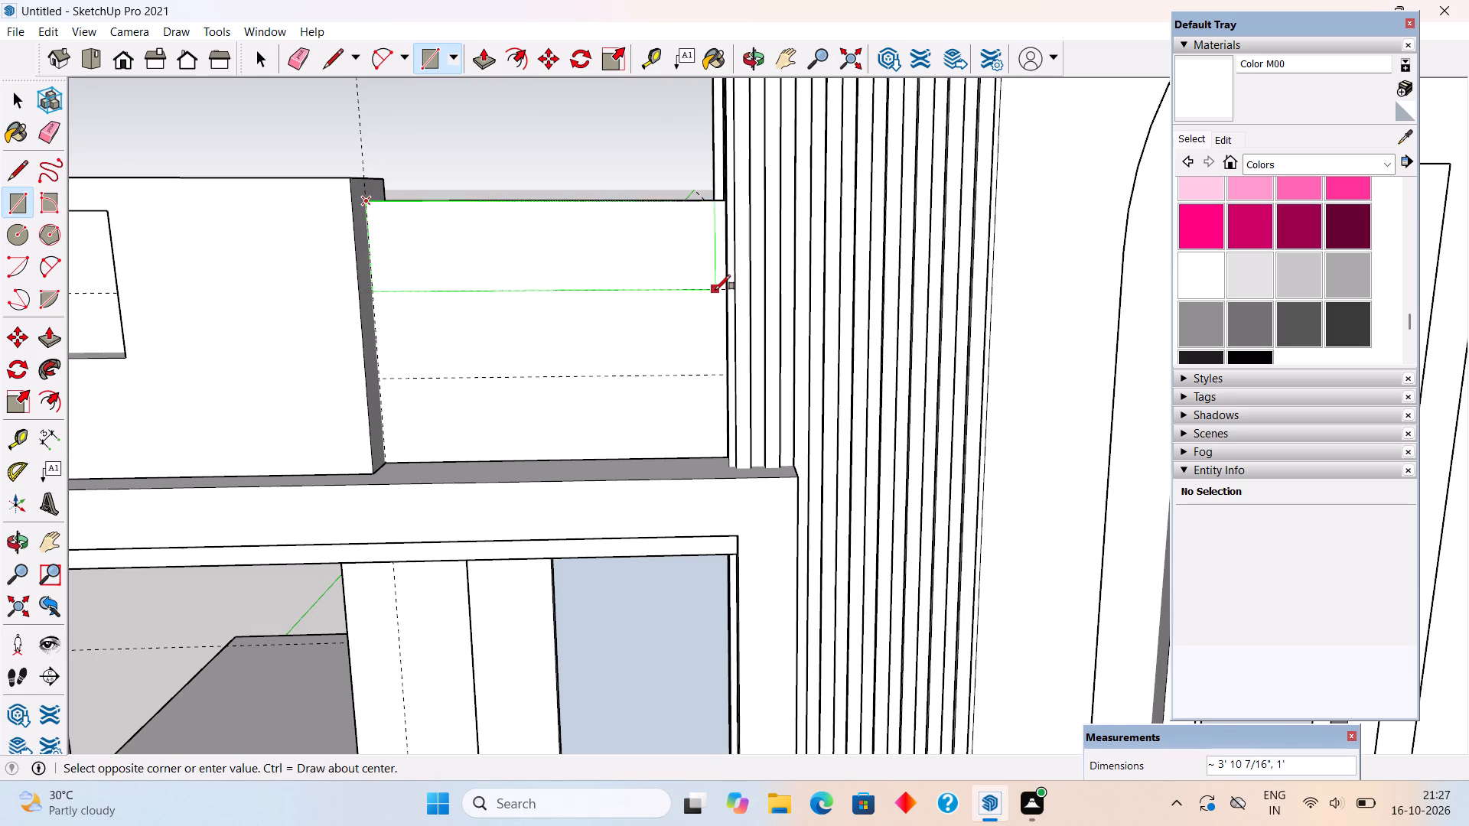
pyautogui.moveTo(715, 289); pyautogui.dragTo(846, 398, button='middle')
pyautogui.scroll(8, 846, 398)
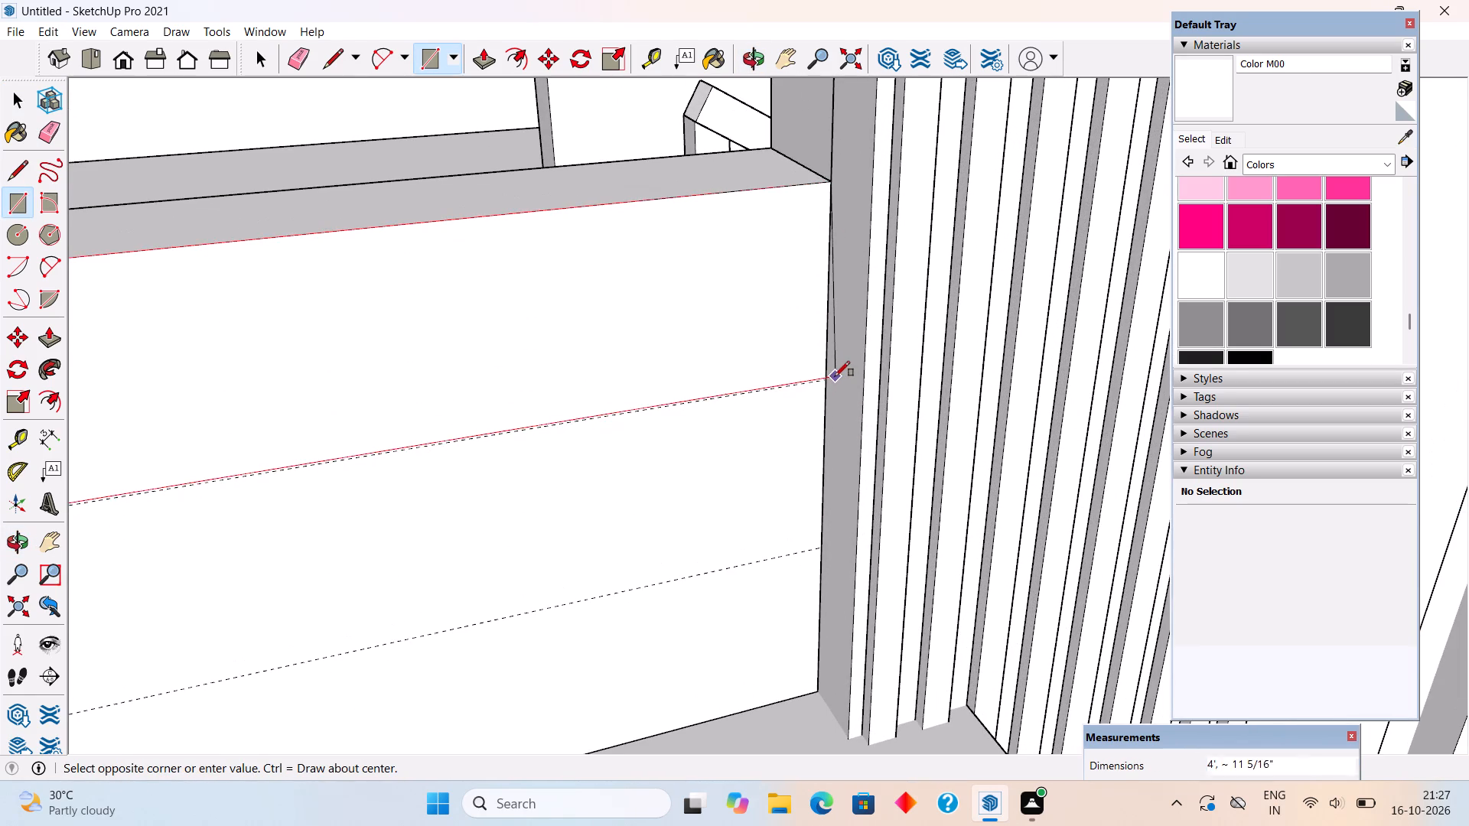
pyautogui.click(831, 379)
# Extrude the parapet strip outward by .1" with Push/Pull.
pyautogui.press('p')
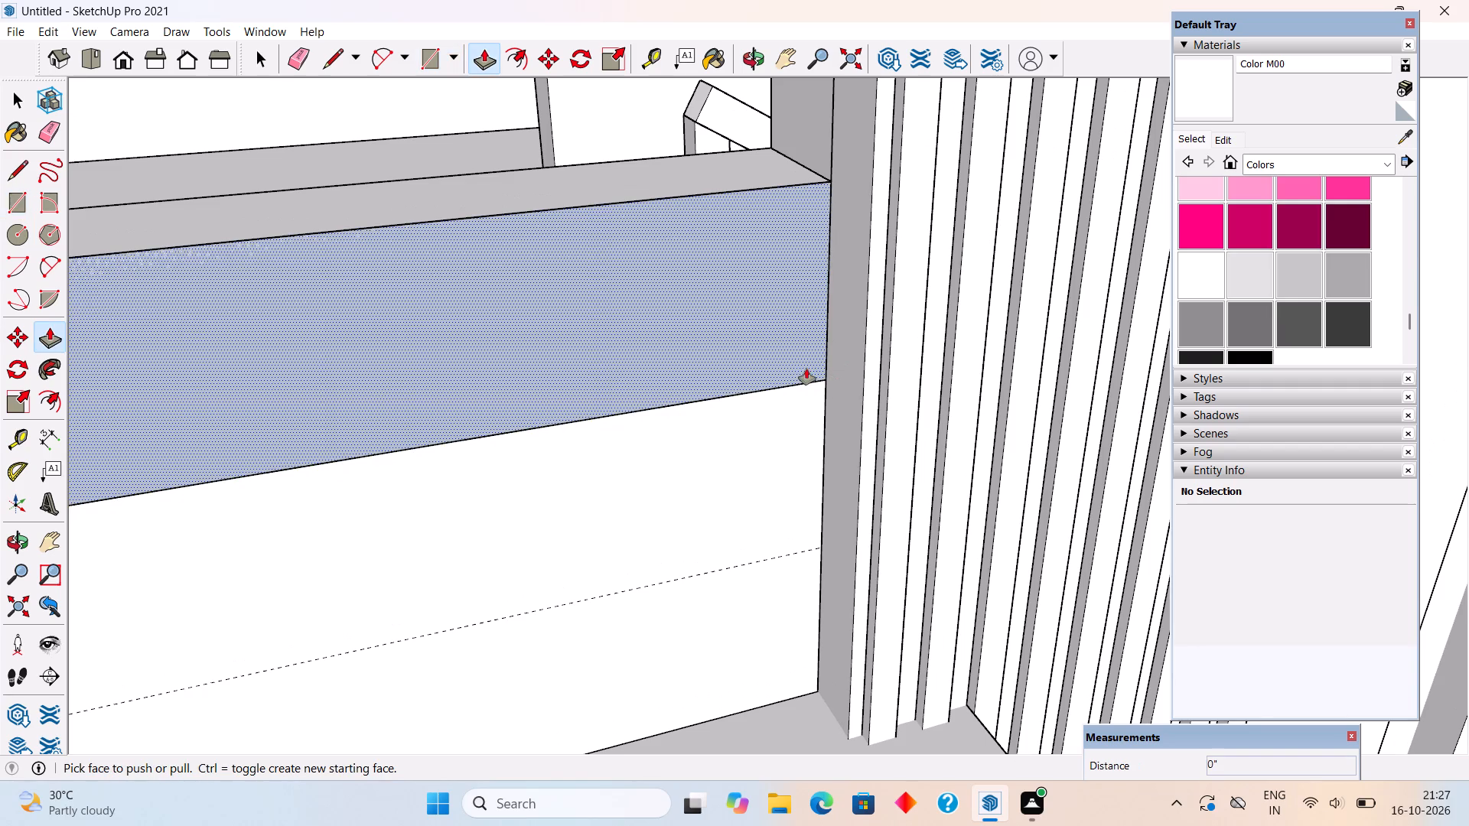
pyautogui.click(805, 367)
pyautogui.write('.1"')
pyautogui.press('Return')
pyautogui.press('space')
# Make the extruded parapet strip beside the projecting panel a group.
pyautogui.scroll(1, 808, 374)
pyautogui.tripleClick(808, 374)
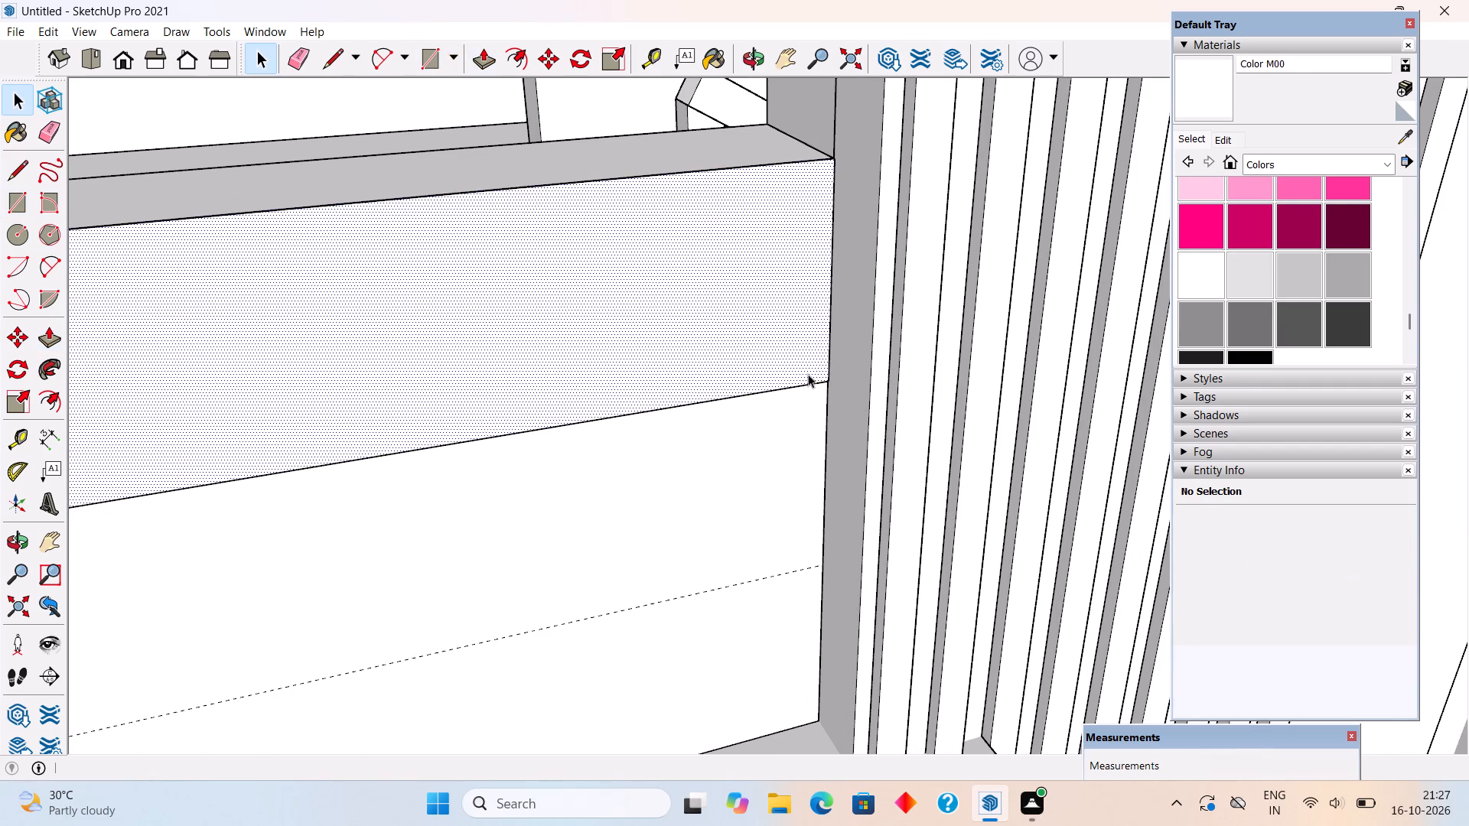
pyautogui.rightClick(808, 374)
pyautogui.click(871, 522)
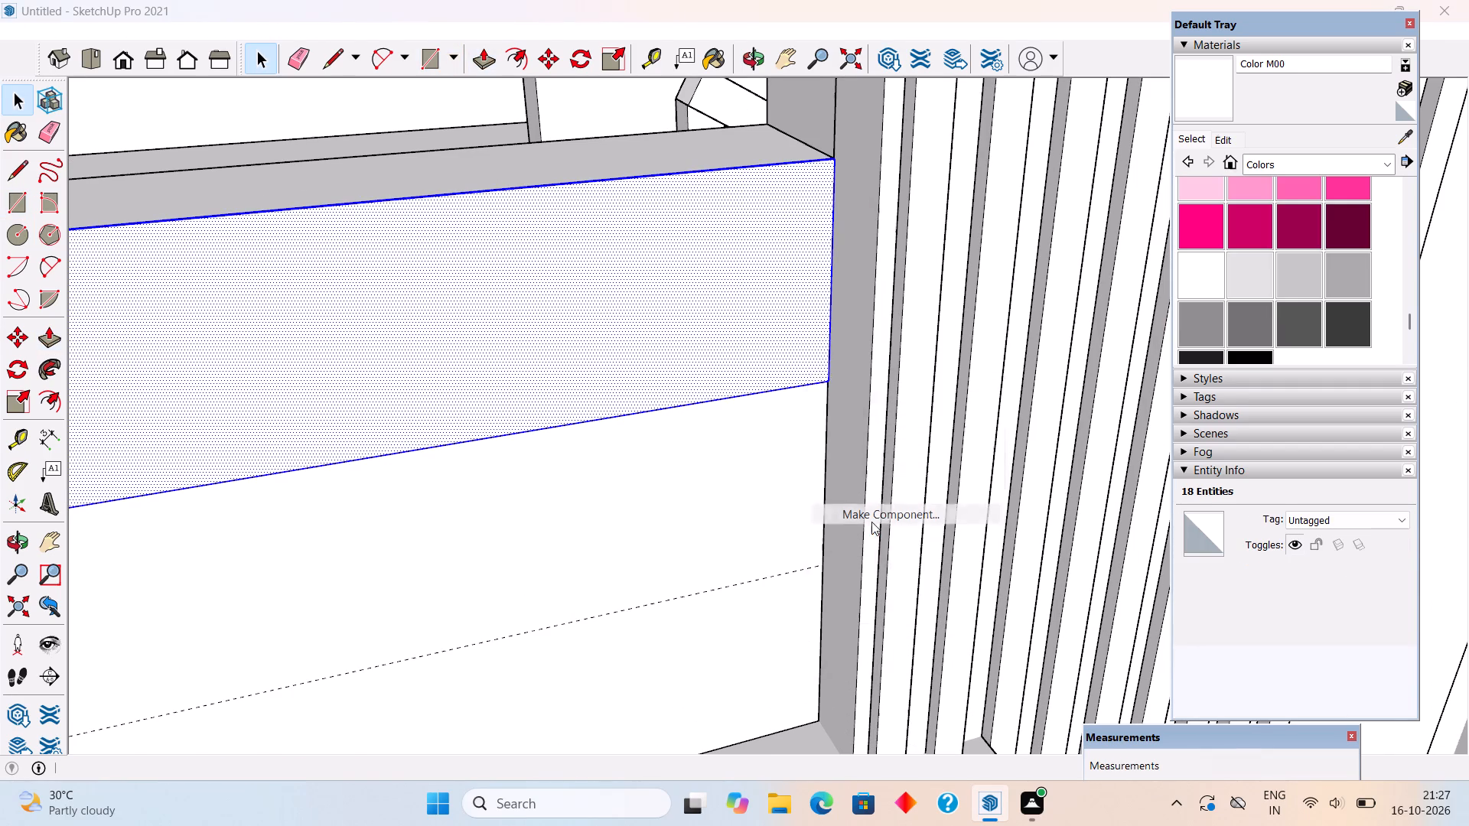
pyautogui.click(849, 200)
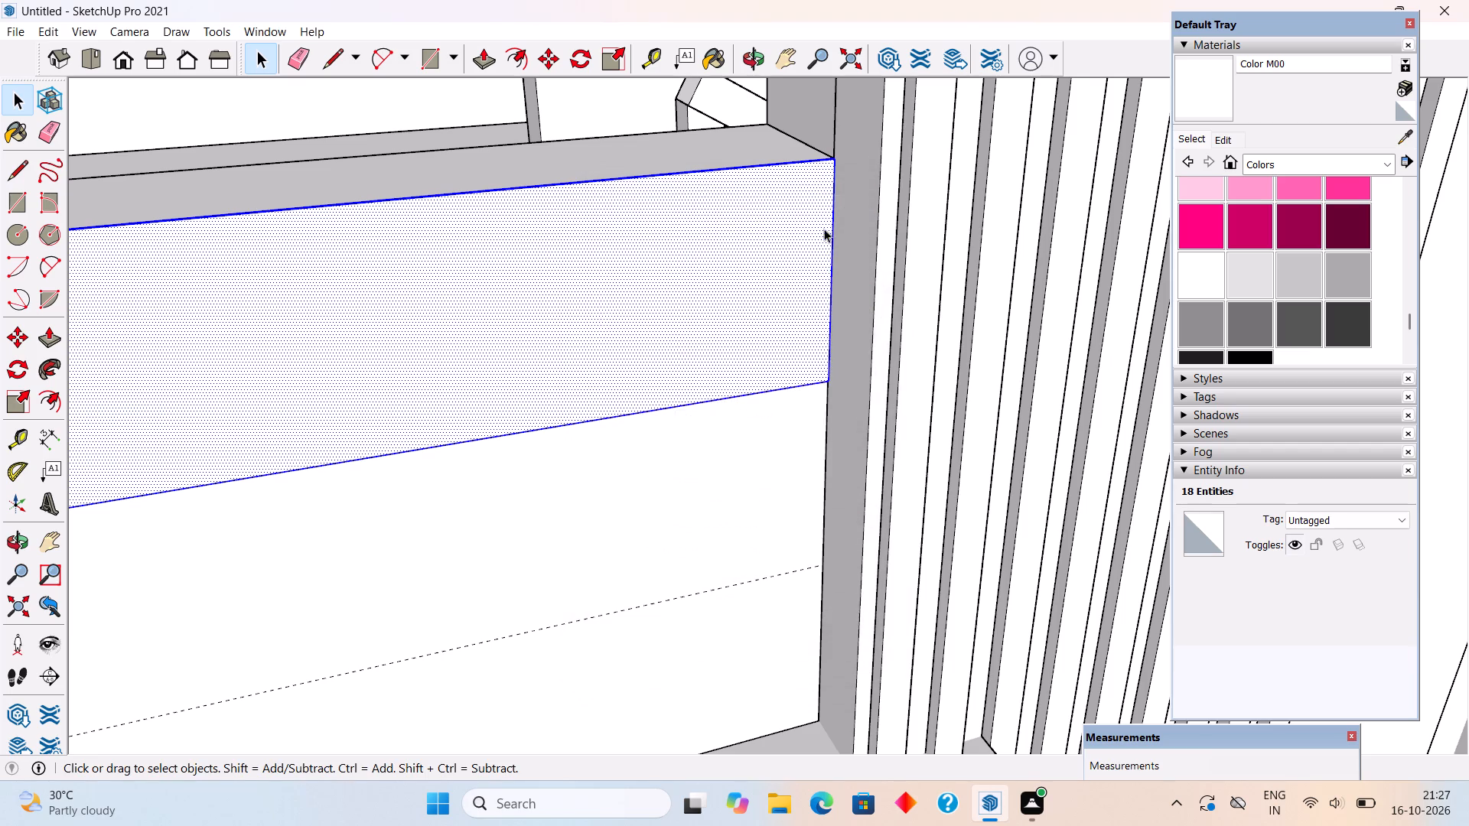
pyautogui.rightClick(806, 251)
pyautogui.click(860, 413)
pyautogui.scroll(-6, 860, 413)
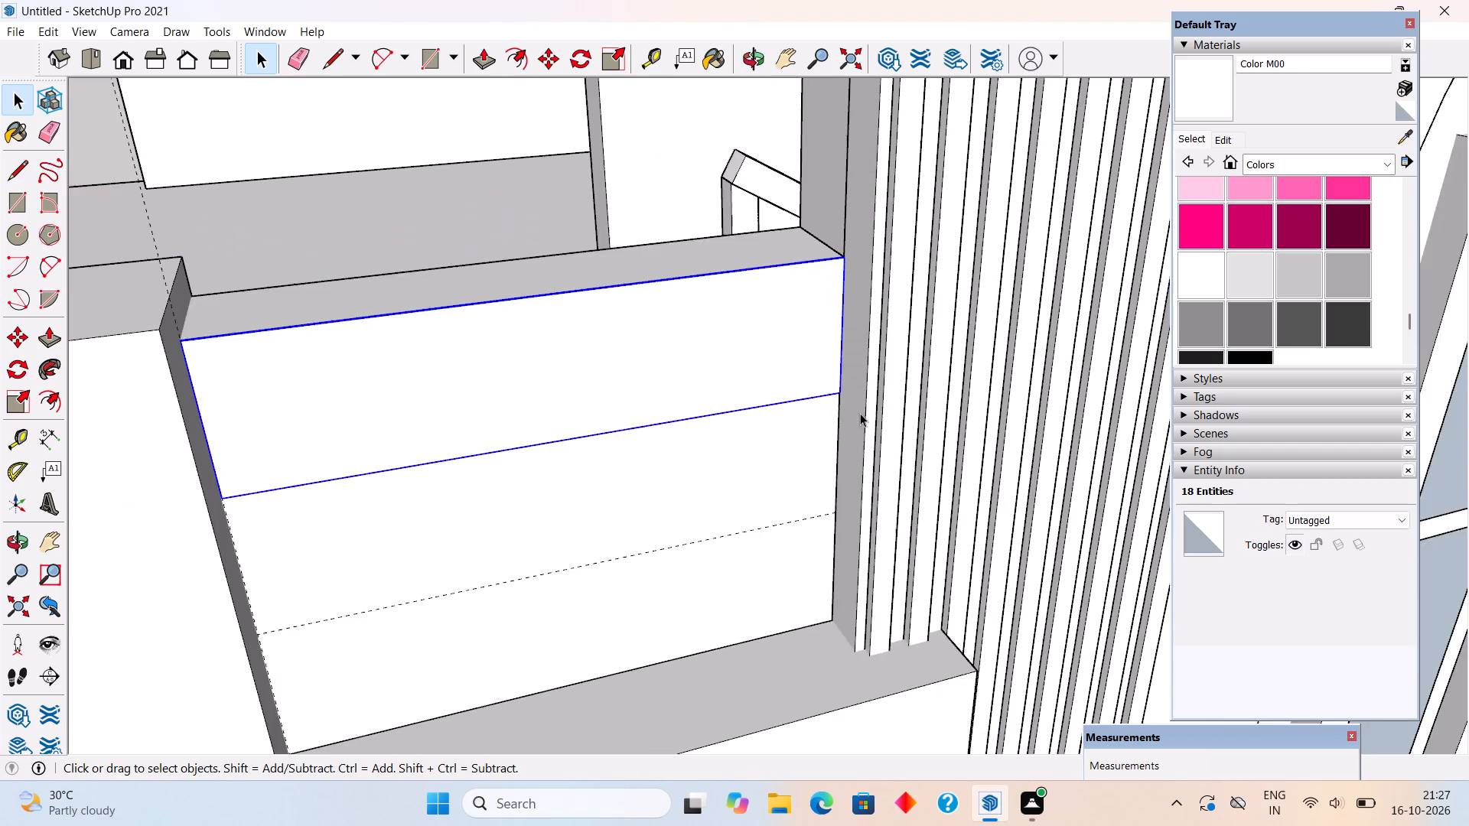
pyautogui.scroll(-4, 860, 413)
pyautogui.click(112, 122)
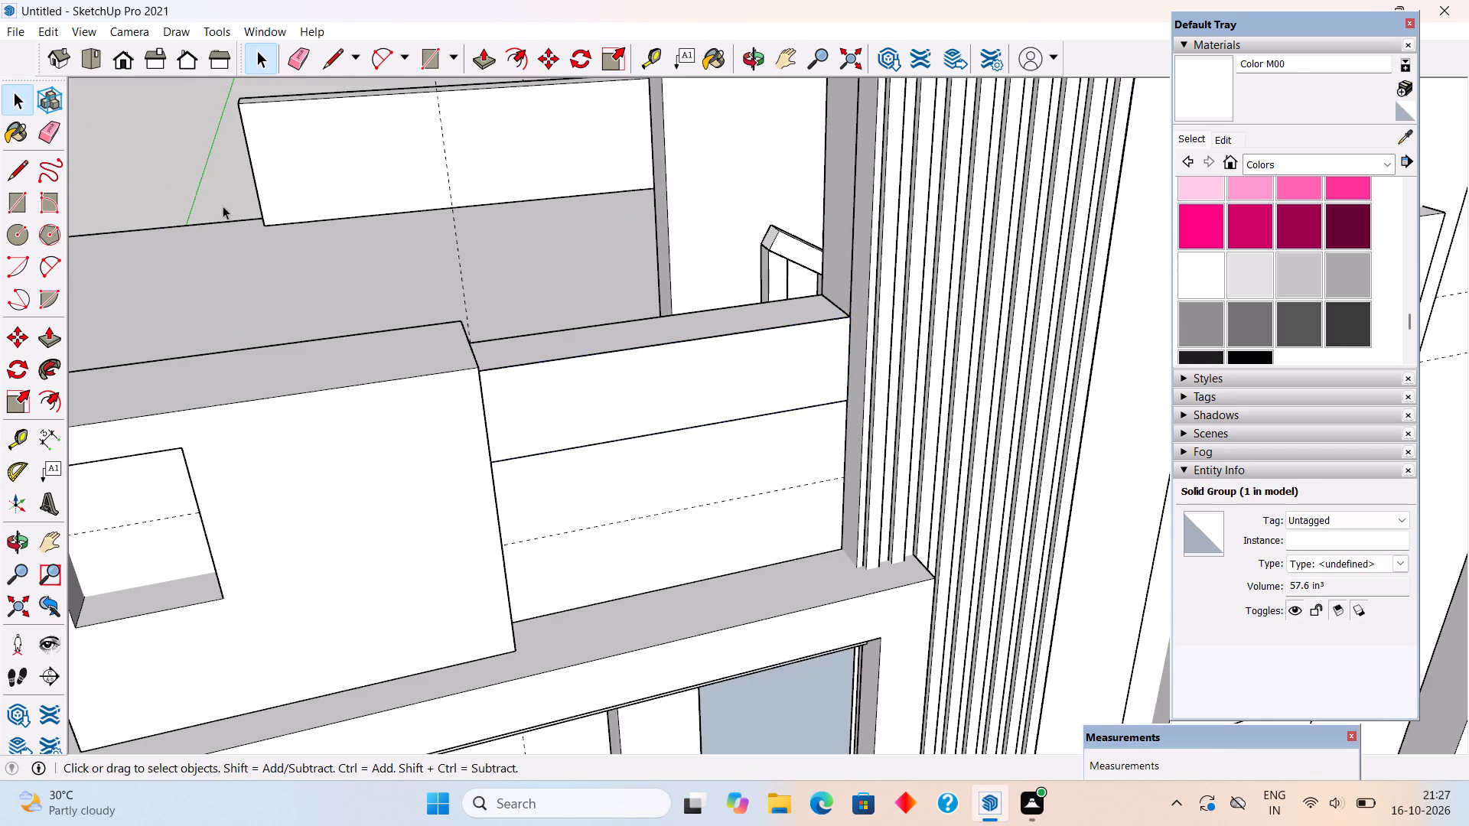
# Draw a rectangle of about 1' 2 1/4" by 1' 6 1/4" covering the back face of the panel's cut opening.
pyautogui.scroll(-5, 365, 316)
pyautogui.moveTo(454, 400); pyautogui.dragTo(469, 320, button='middle')
pyautogui.scroll(-5, 471, 316)
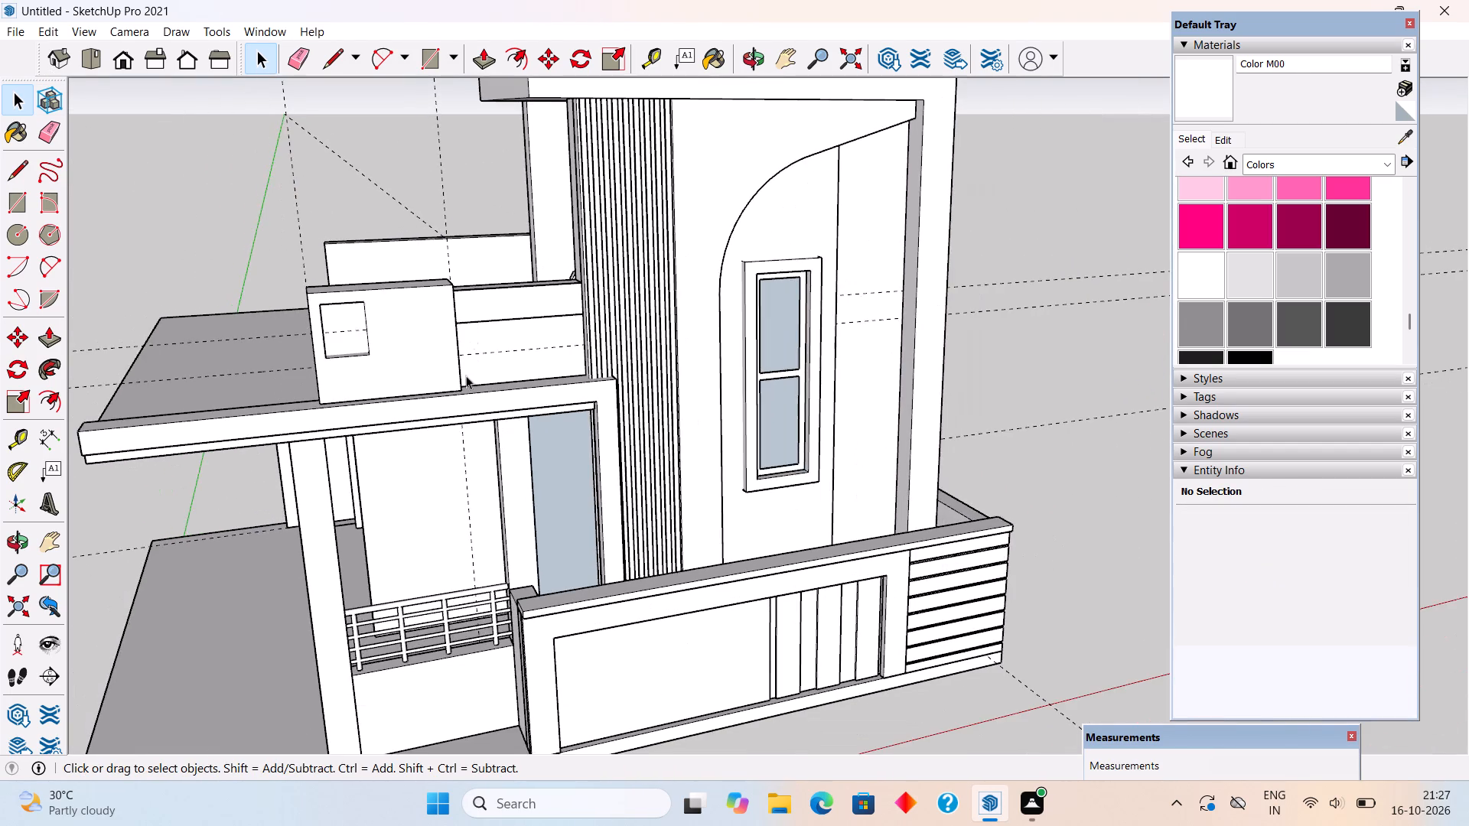
pyautogui.moveTo(449, 366); pyautogui.dragTo(373, 296, button='middle')
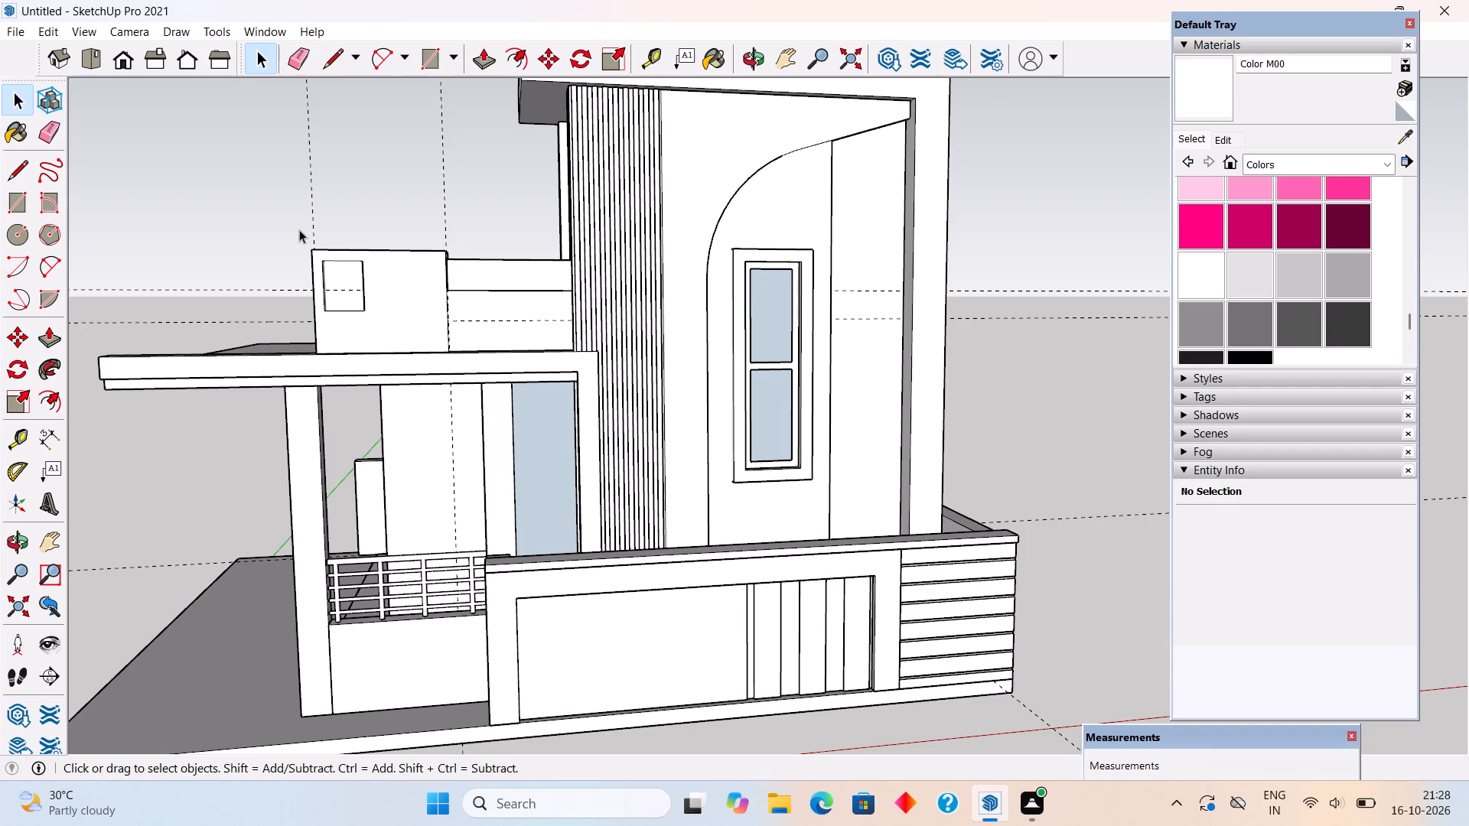
pyautogui.moveTo(363, 320); pyautogui.dragTo(366, 259, button='middle')
pyautogui.scroll(17, 358, 254)
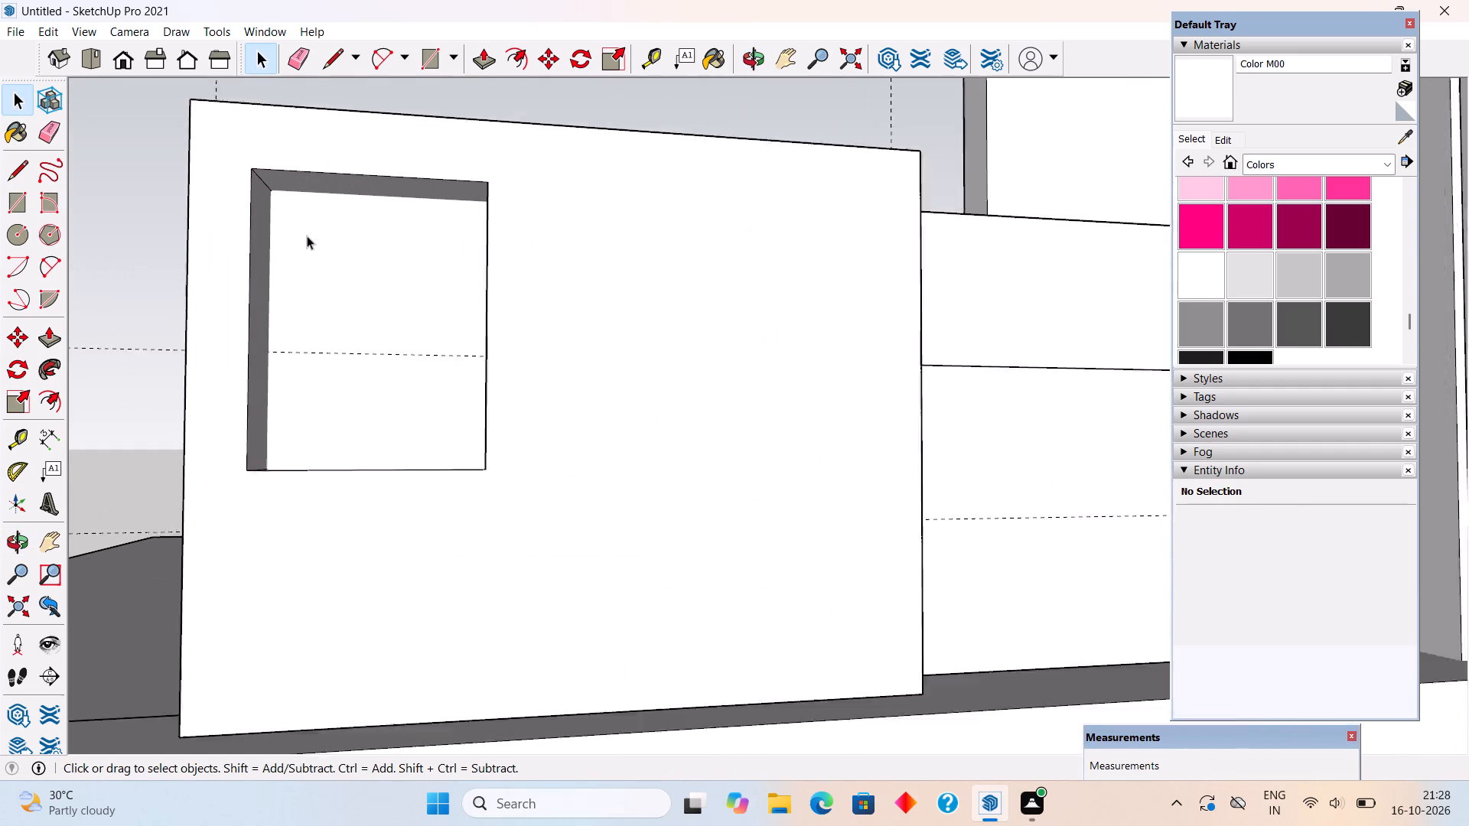
pyautogui.scroll(2, 307, 236)
pyautogui.press('r')
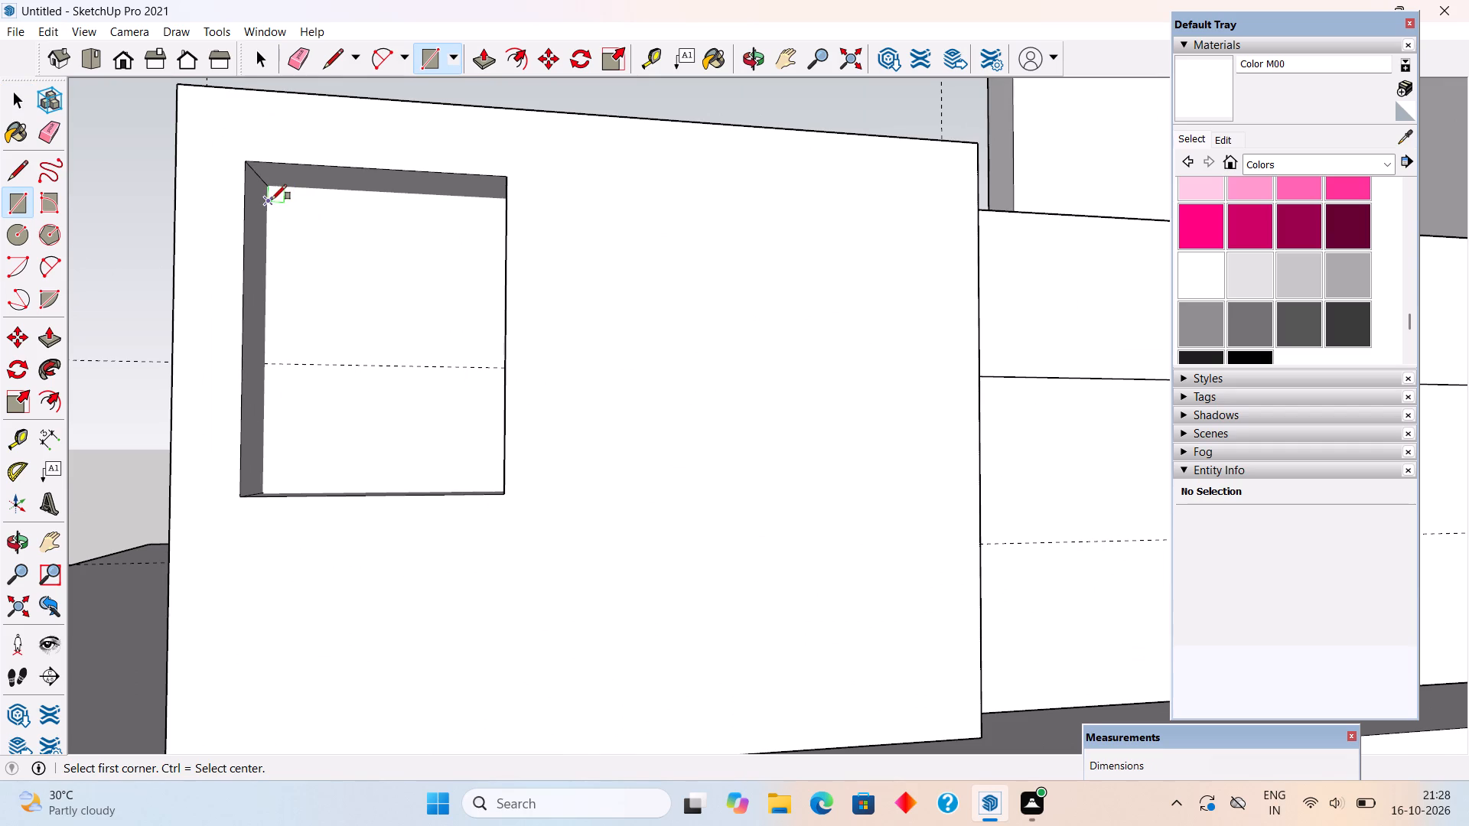
pyautogui.click(269, 196)
pyautogui.moveTo(327, 348); pyautogui.dragTo(396, 525, button='middle')
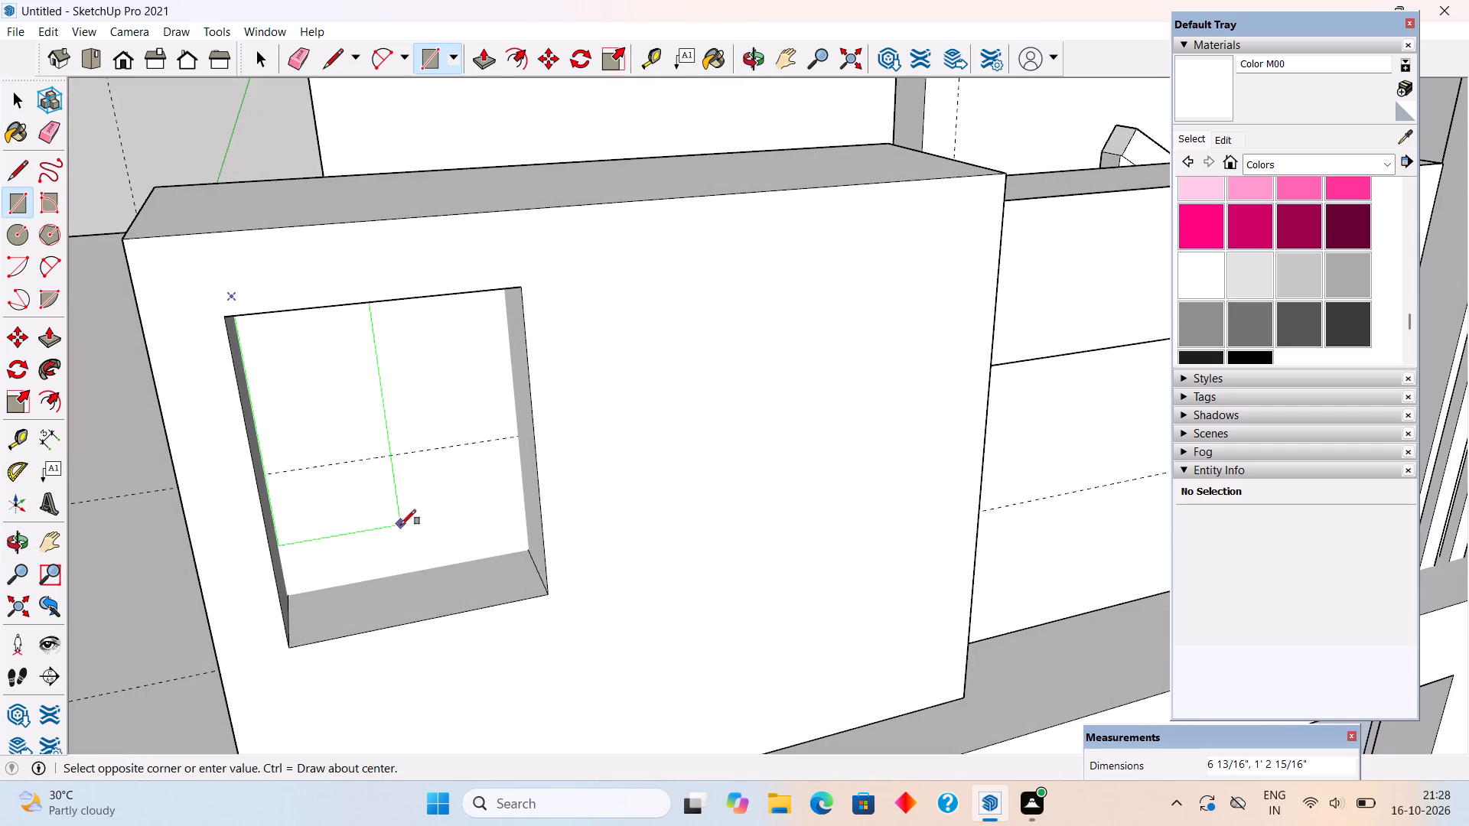
pyautogui.click(526, 552)
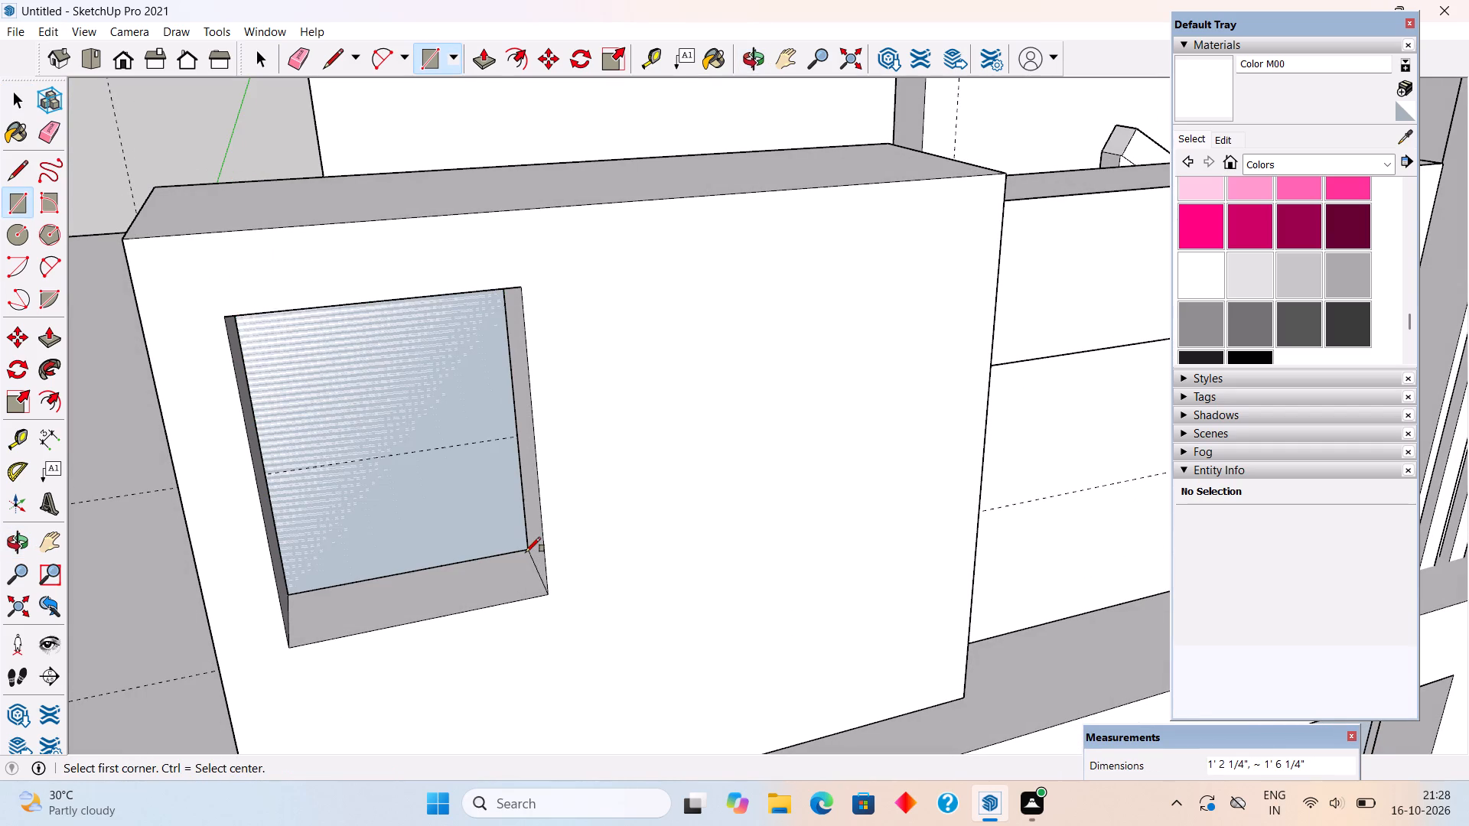
# Extrude the rectangle inside the panel's opening by .1" with Push/Pull and make it a group.
pyautogui.press('p')
pyautogui.click(497, 525)
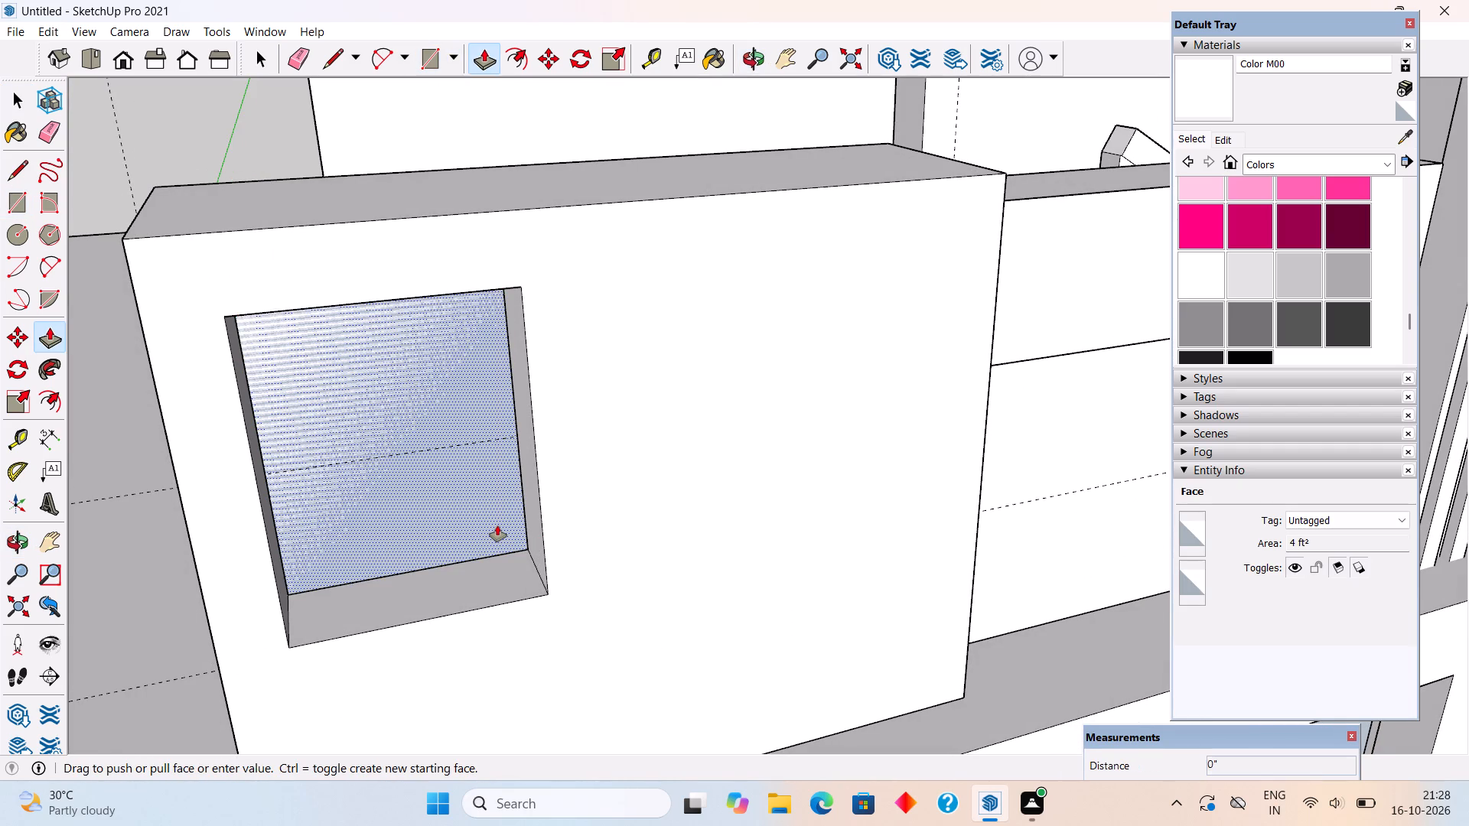
pyautogui.write('.1"')
pyautogui.press('Return')
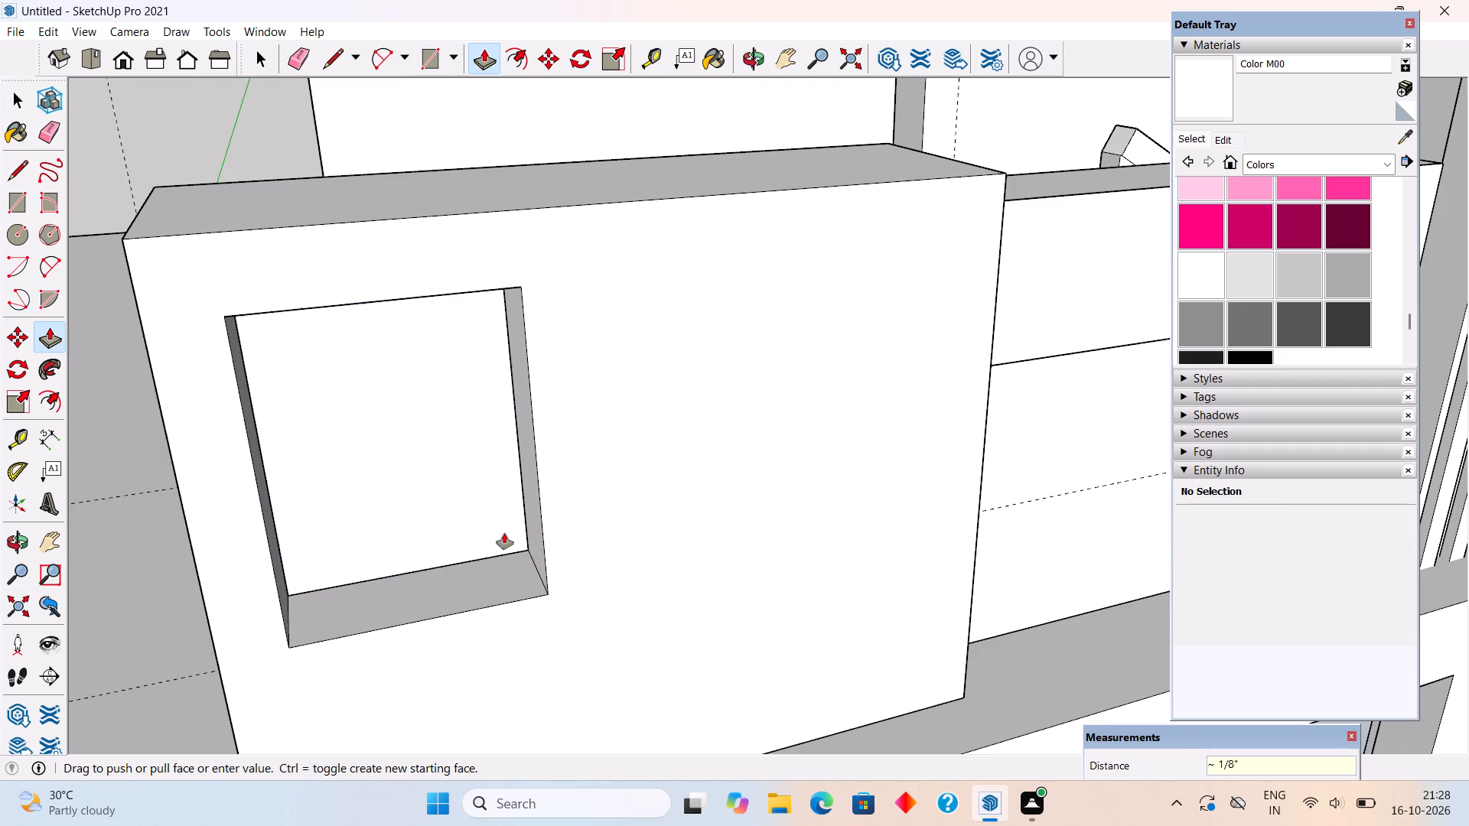
pyautogui.press('space')
pyautogui.tripleClick(503, 496)
pyautogui.rightClick(503, 496)
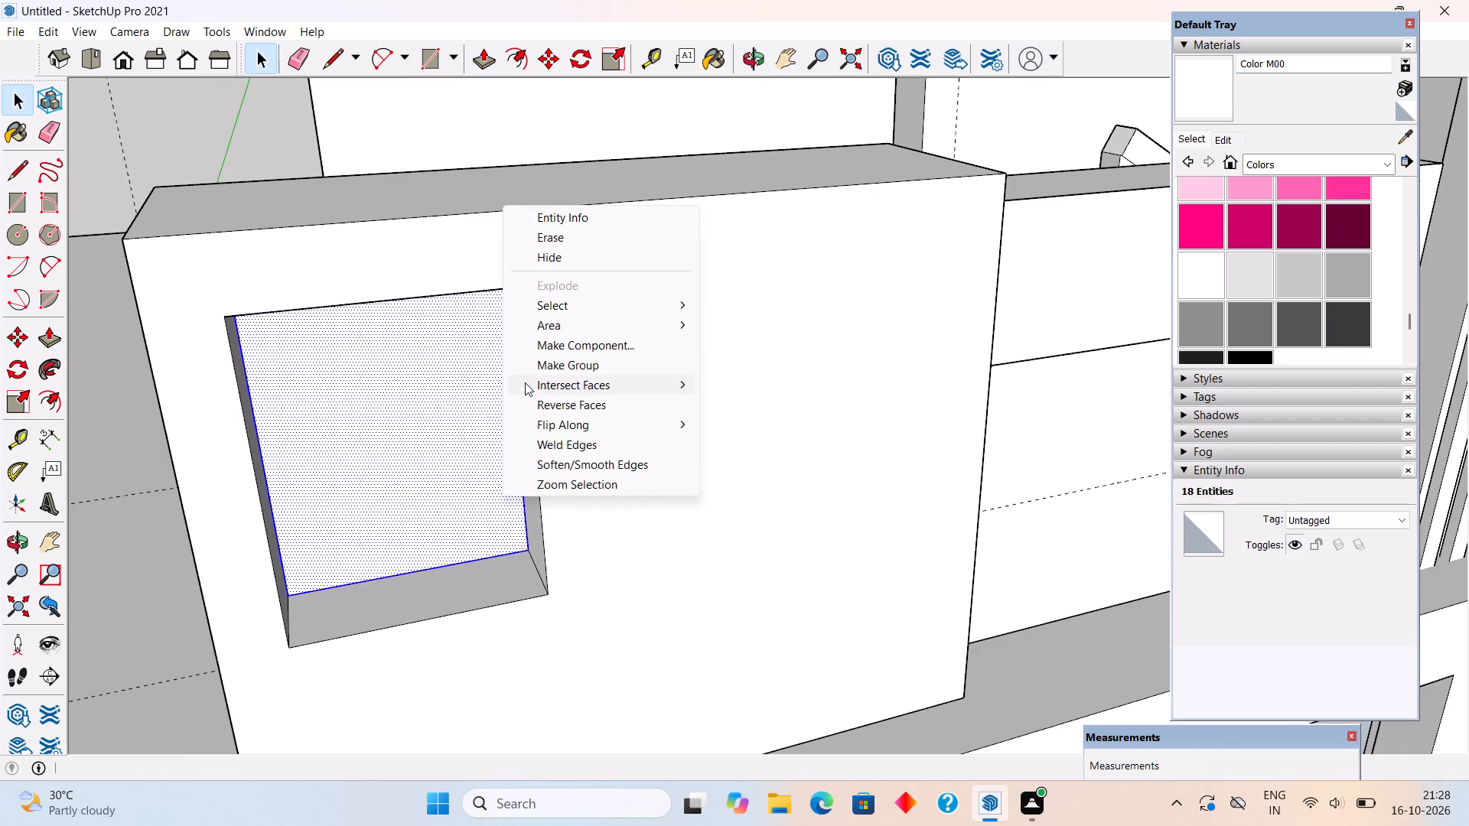
pyautogui.click(531, 370)
pyautogui.click(223, 153)
# Draw a 6' by 9" rectangle on the roof slab from the front parapet's free end to the slab's corner.
pyautogui.scroll(-5, 537, 742)
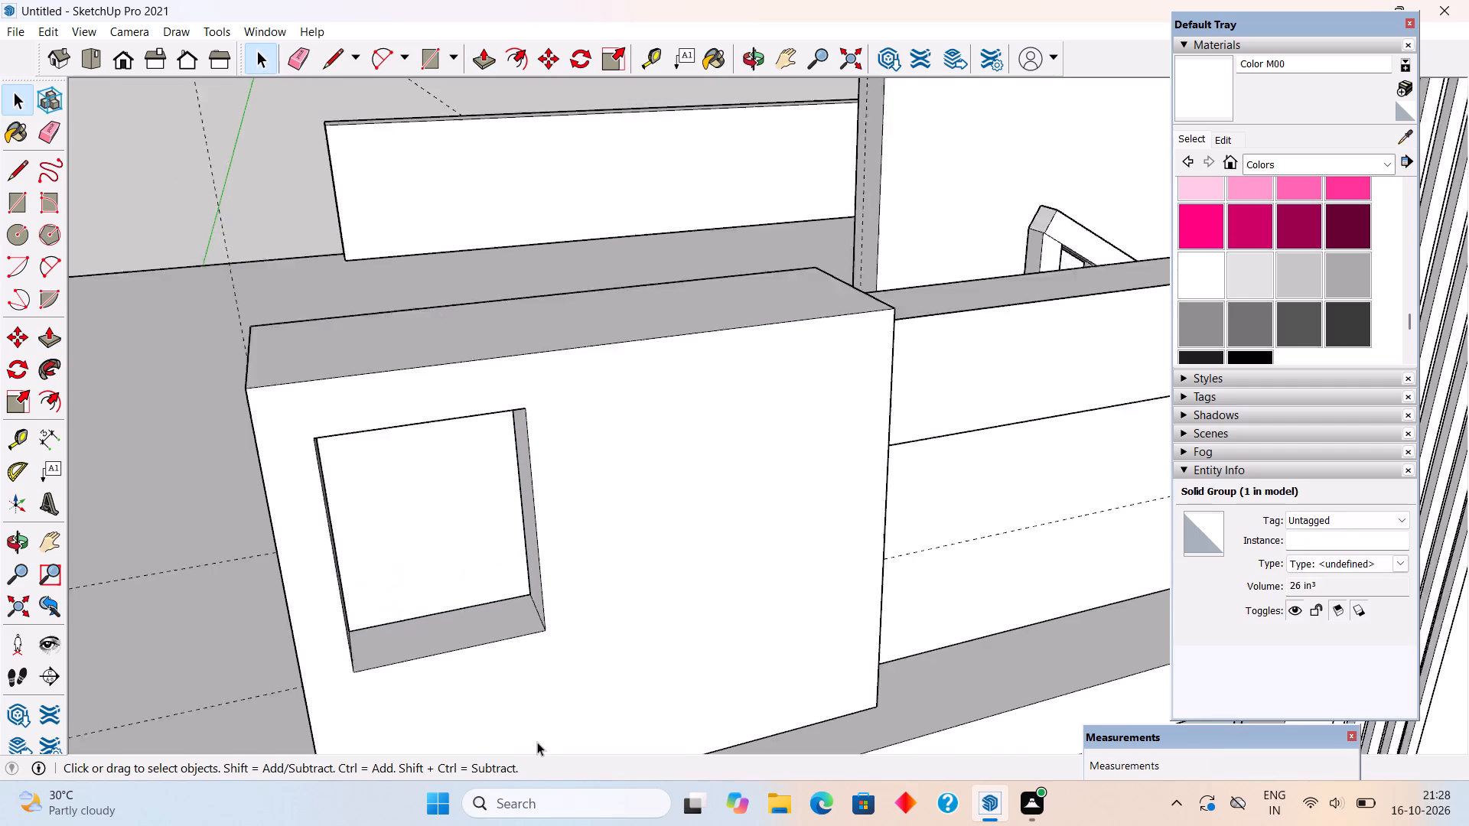
pyautogui.moveTo(499, 597); pyautogui.dragTo(422, 386, button='middle')
pyautogui.scroll(-2, 422, 386)
pyautogui.moveTo(422, 397); pyautogui.dragTo(419, 442, button='middle')
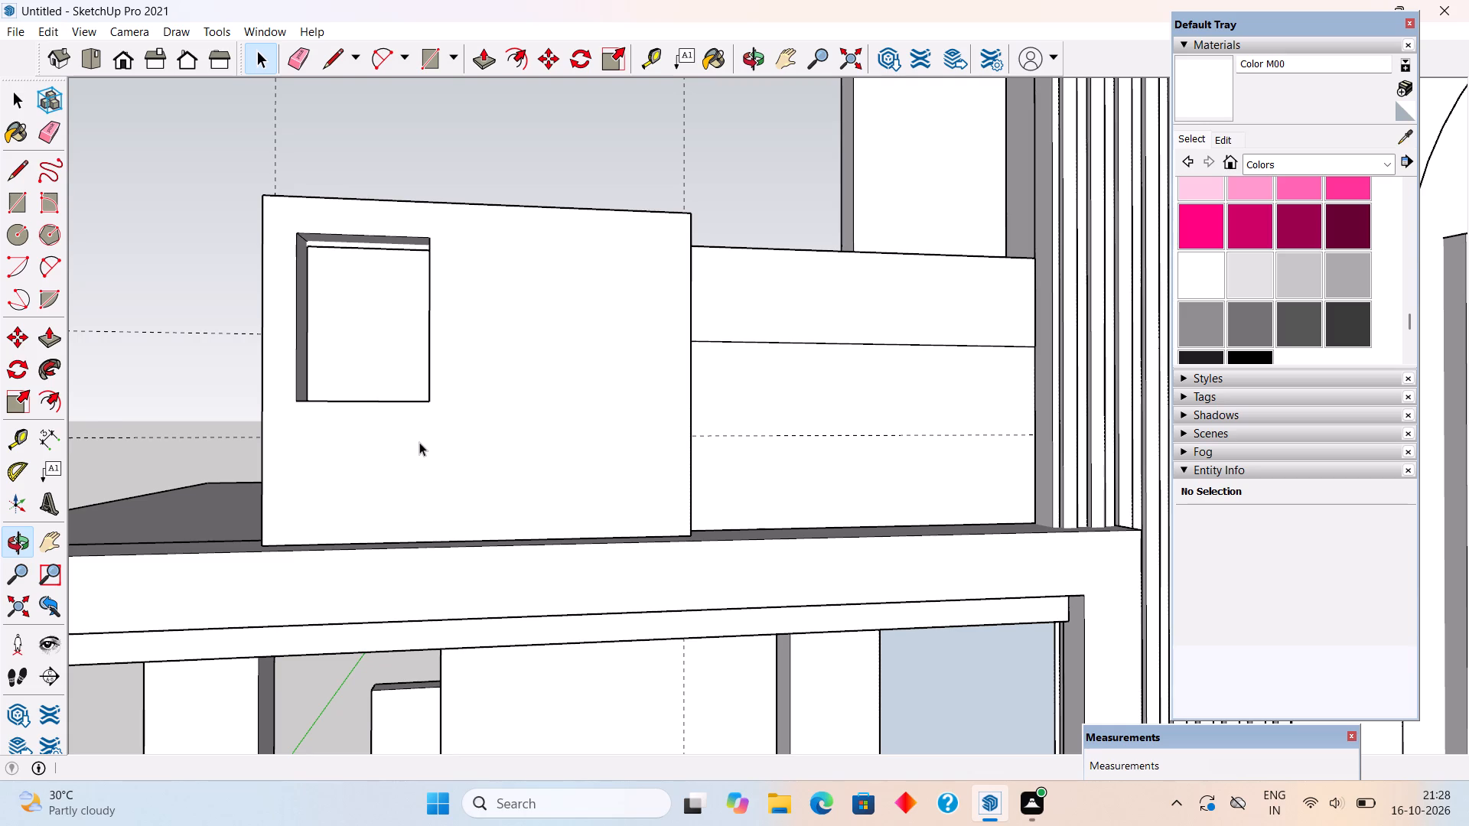
pyautogui.scroll(-6, 419, 442)
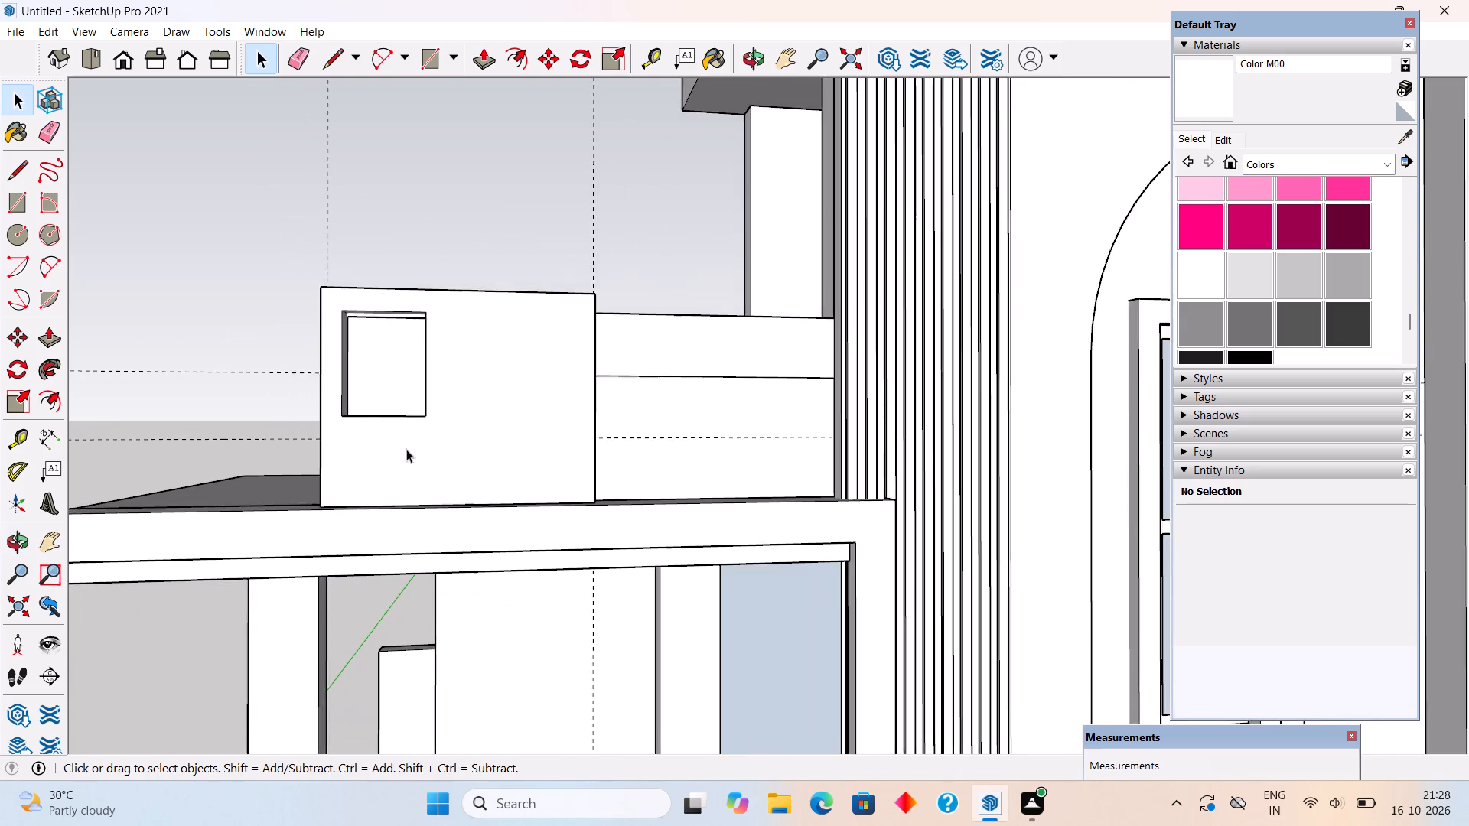
pyautogui.scroll(-1, 406, 449)
pyautogui.moveTo(295, 392); pyautogui.dragTo(444, 372, button='middle')
pyautogui.scroll(-4, 440, 371)
pyautogui.scroll(-2, 490, 311)
pyautogui.moveTo(409, 357); pyautogui.dragTo(606, 518, button='middle')
pyautogui.scroll(-3, 580, 444)
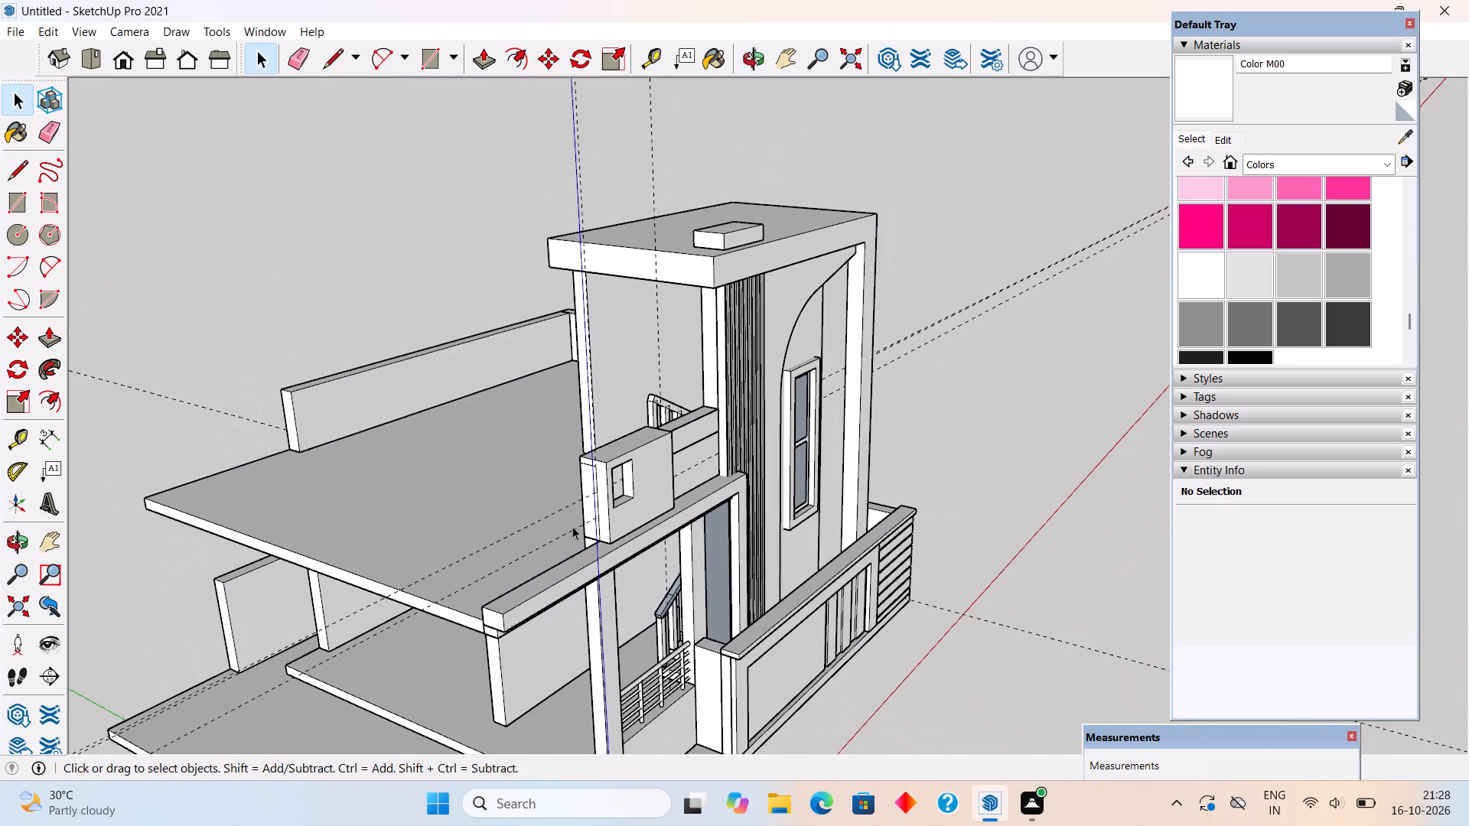
pyautogui.moveTo(542, 599); pyautogui.dragTo(783, 531, button='middle')
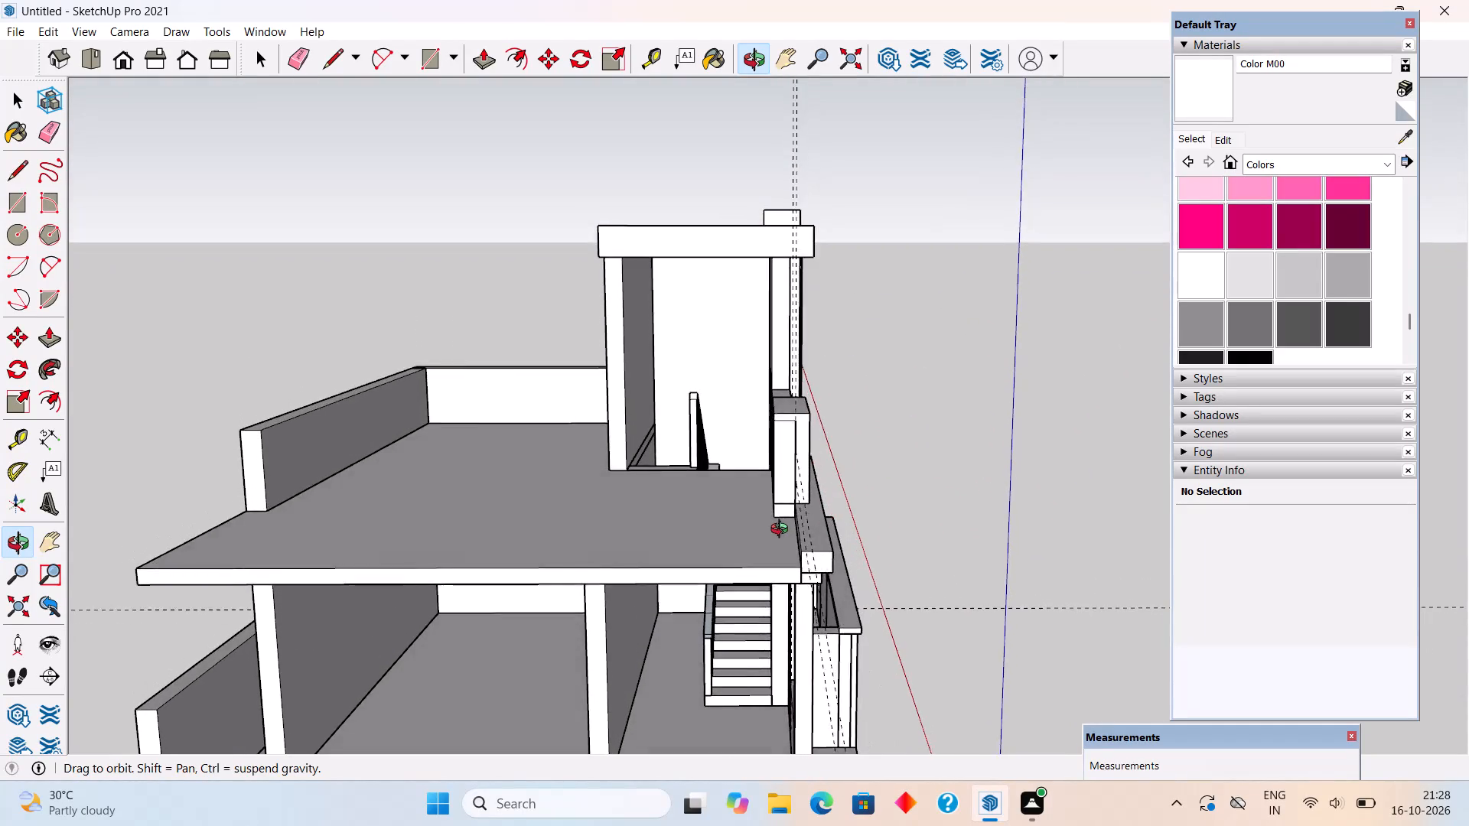
pyautogui.moveTo(783, 531); pyautogui.dragTo(787, 543, button='middle')
pyautogui.scroll(6, 790, 544)
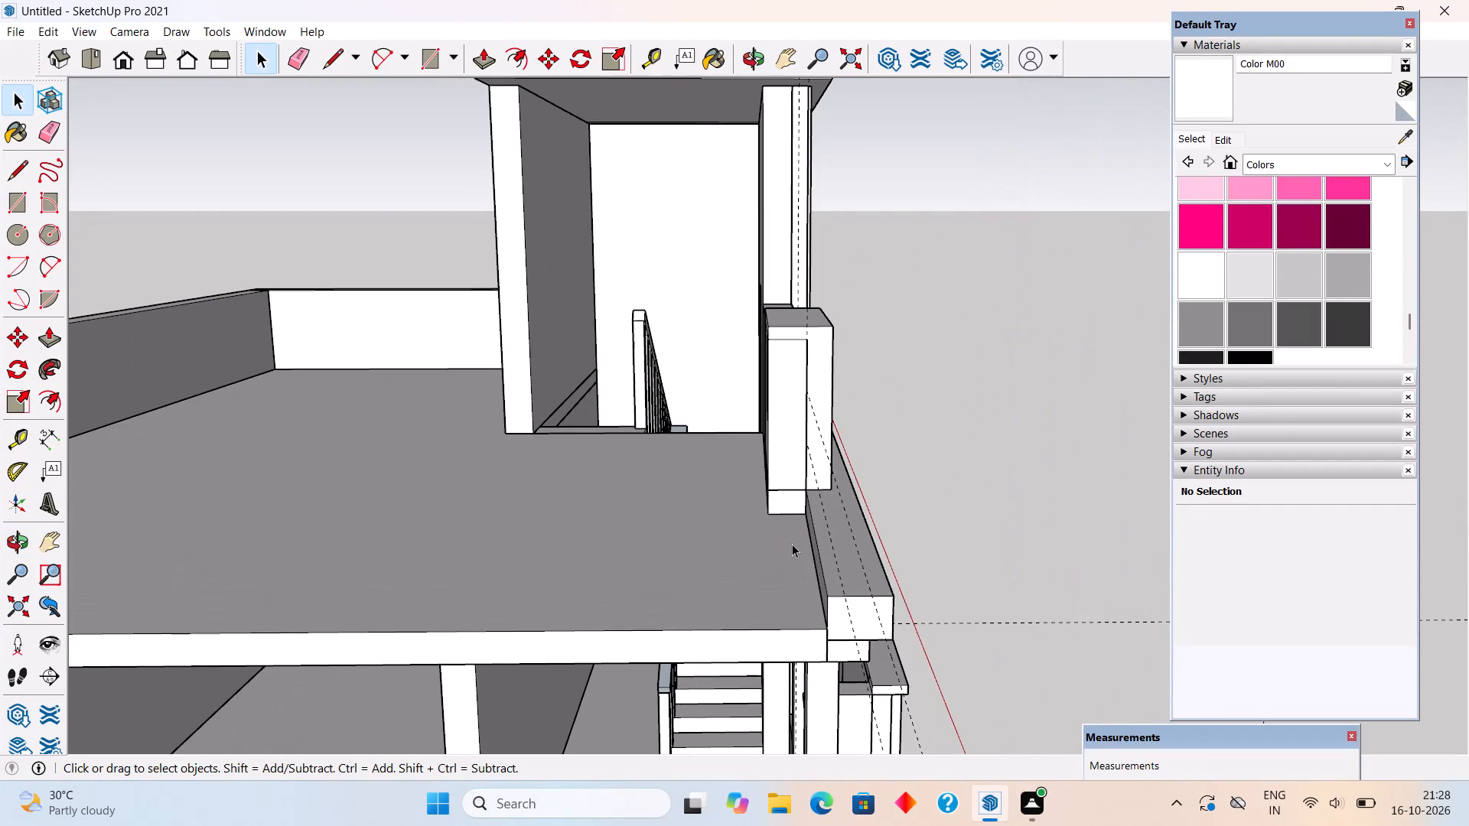
pyautogui.press('r')
pyautogui.moveTo(770, 513); pyautogui.dragTo(770, 521)
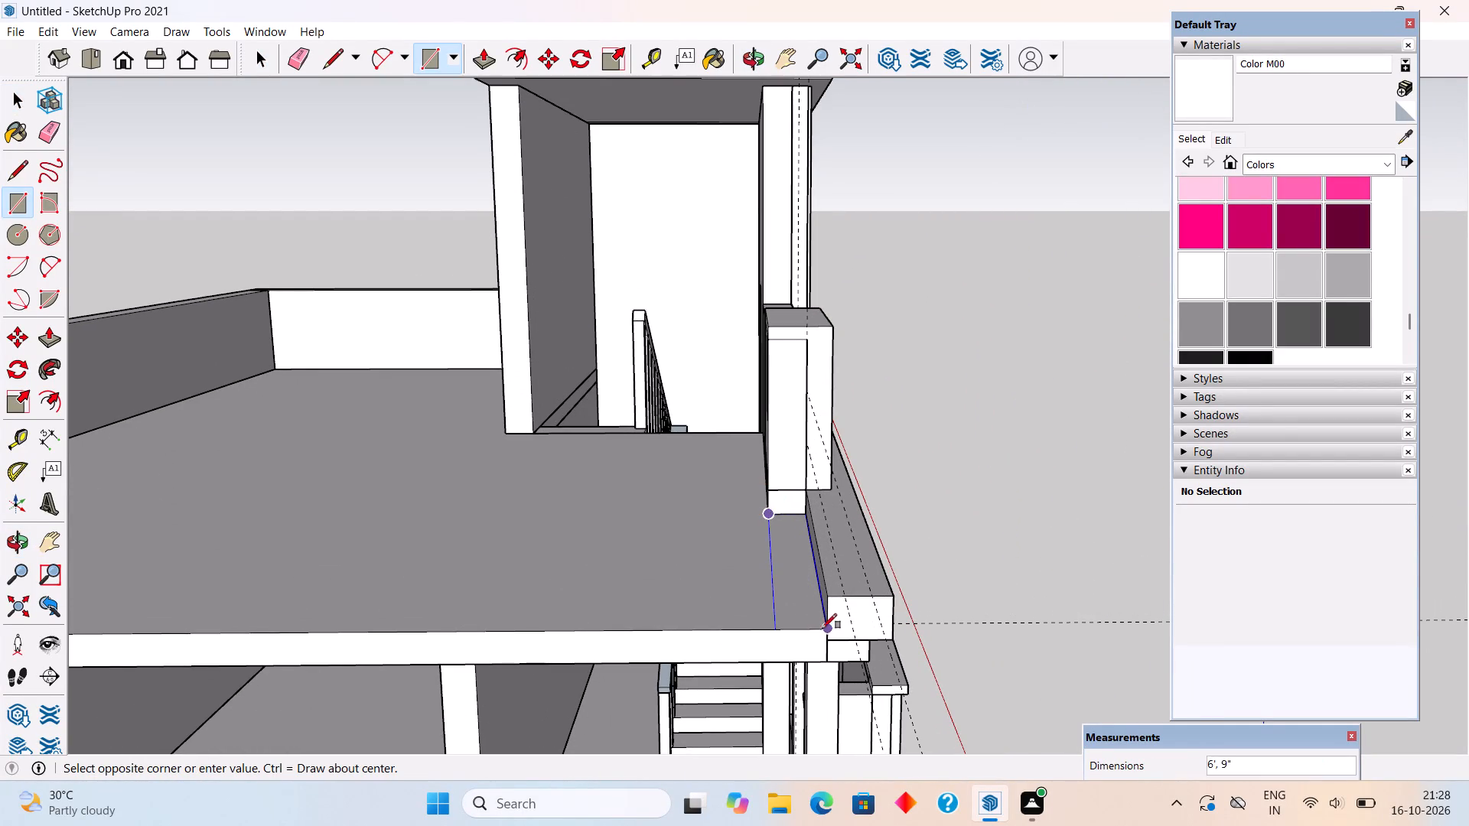
pyautogui.click(825, 629)
# Extrude the 6' by 9" rectangle 1' 6" upward with Push/Pull and make the new parapet wall a group.
pyautogui.press('p')
pyautogui.click(804, 606)
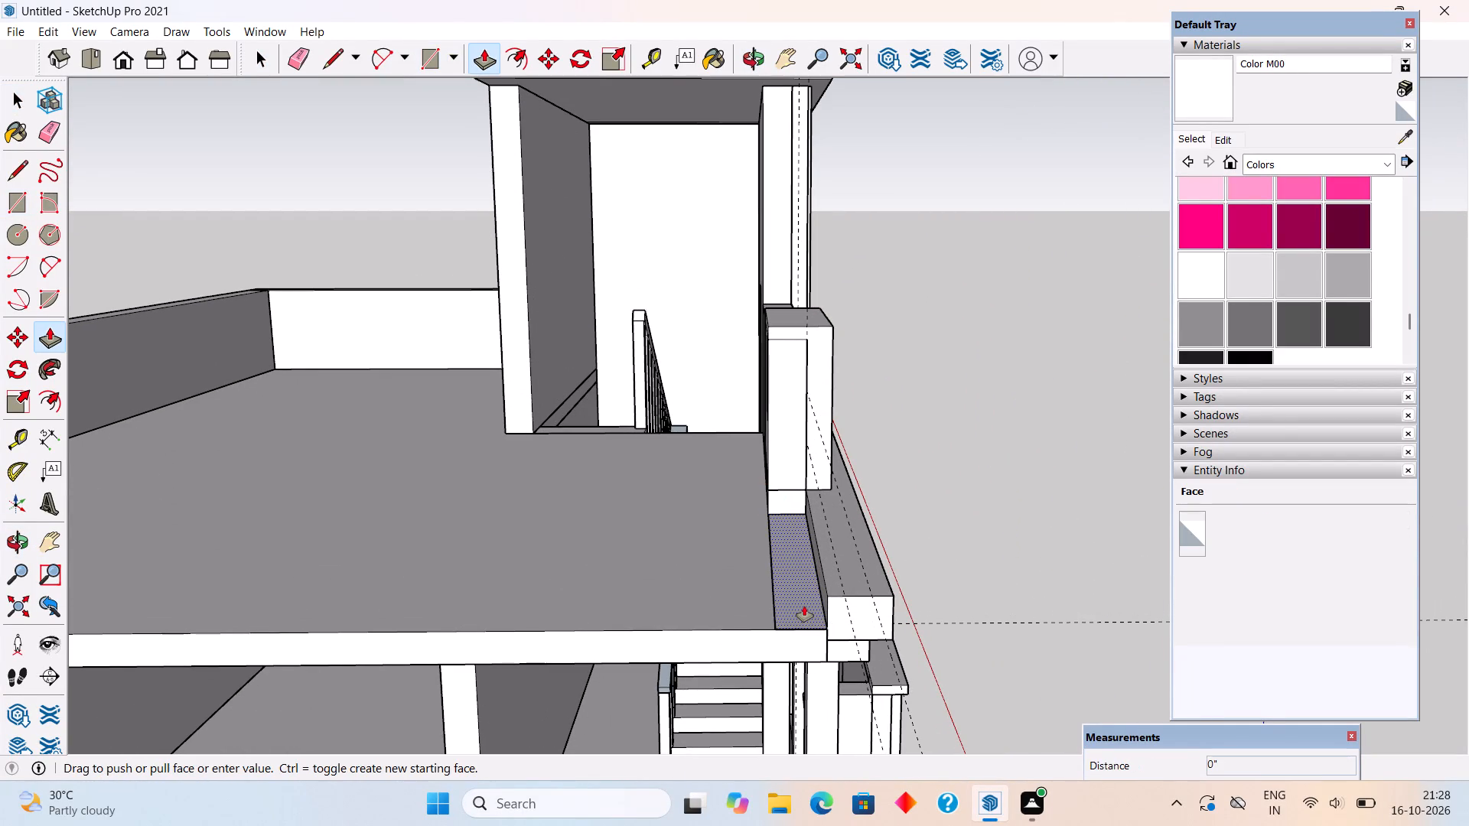
pyautogui.click(848, 609)
pyautogui.press('space')
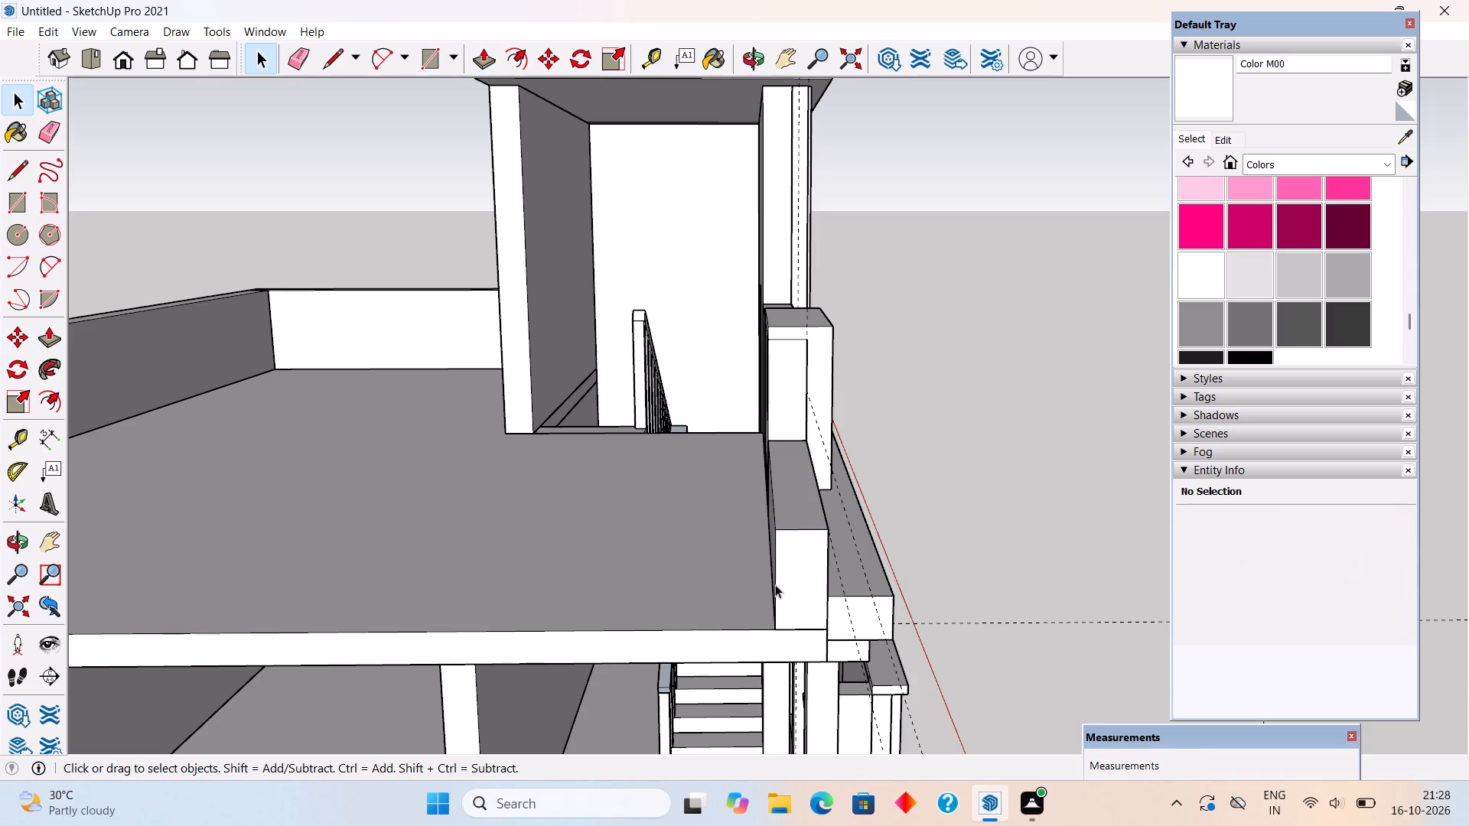
pyautogui.tripleClick(788, 576)
pyautogui.rightClick(788, 576)
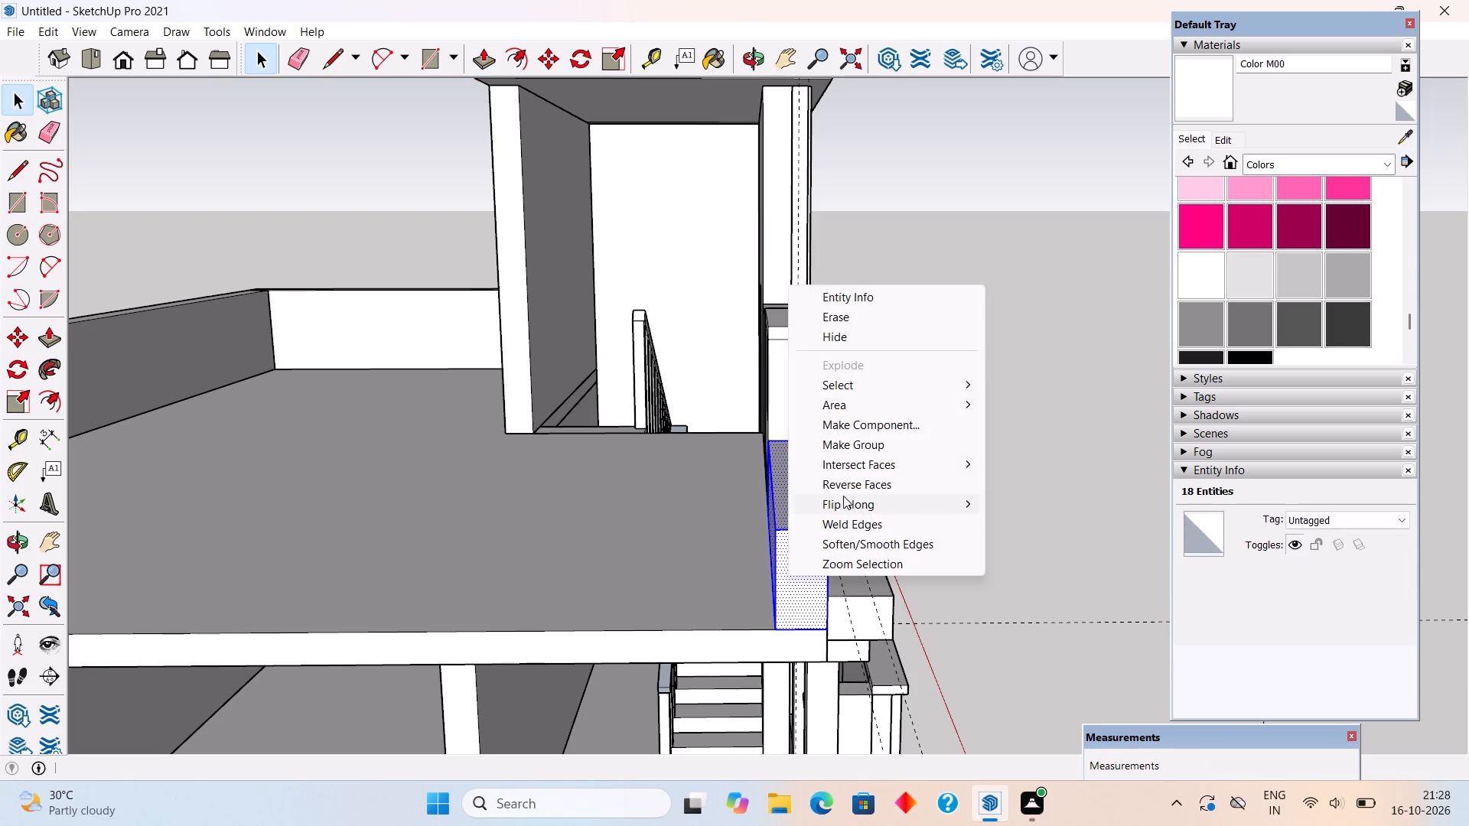
pyautogui.click(848, 447)
pyautogui.click(1129, 513)
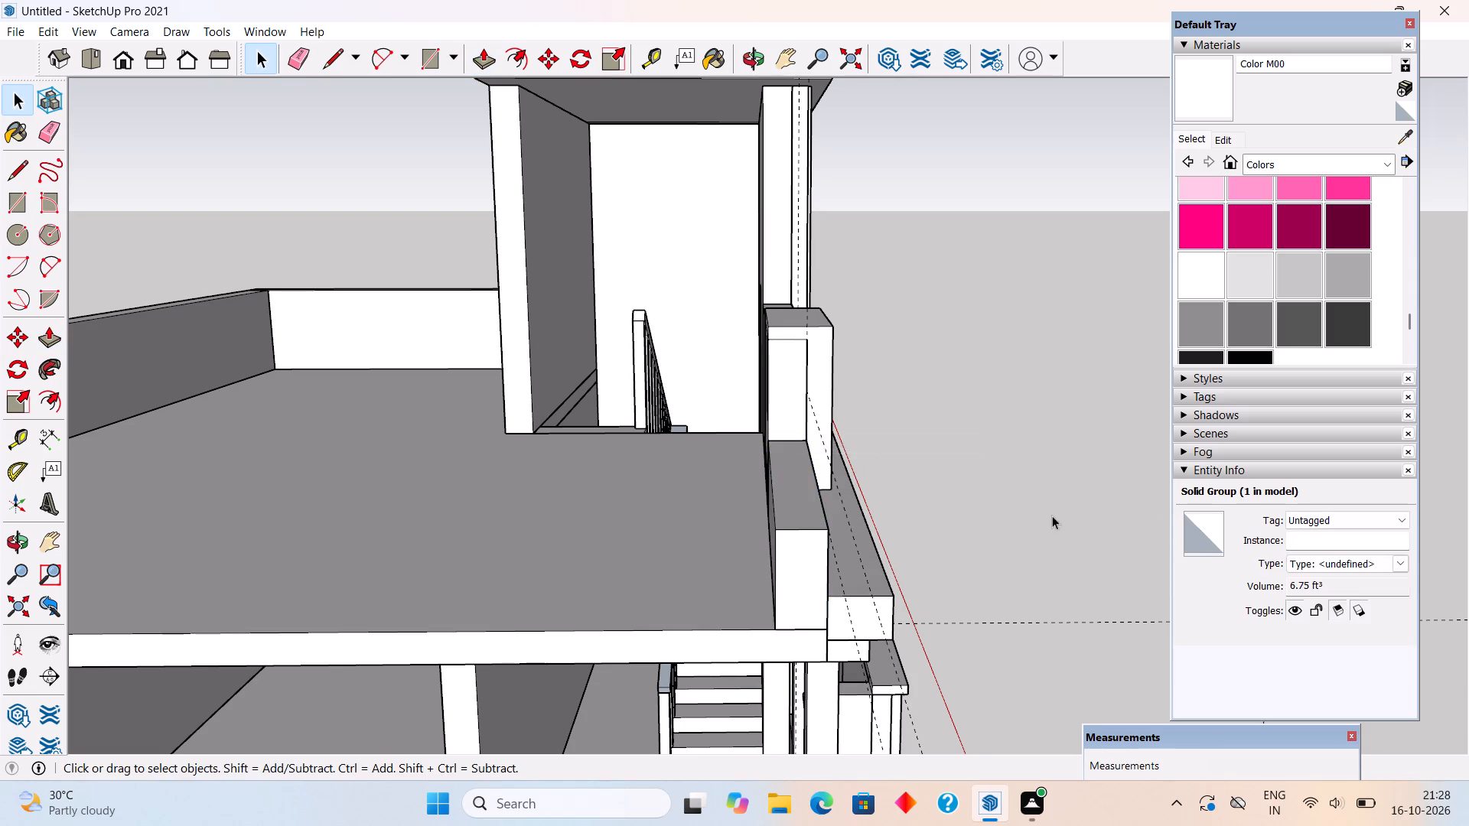
# Place a guide on the roof slab 9" inward from its open side edge.
pyautogui.scroll(-5, 1047, 515)
pyautogui.scroll(-4, 751, 468)
pyautogui.moveTo(741, 499); pyautogui.dragTo(738, 623, button='middle')
pyautogui.scroll(2, 738, 630)
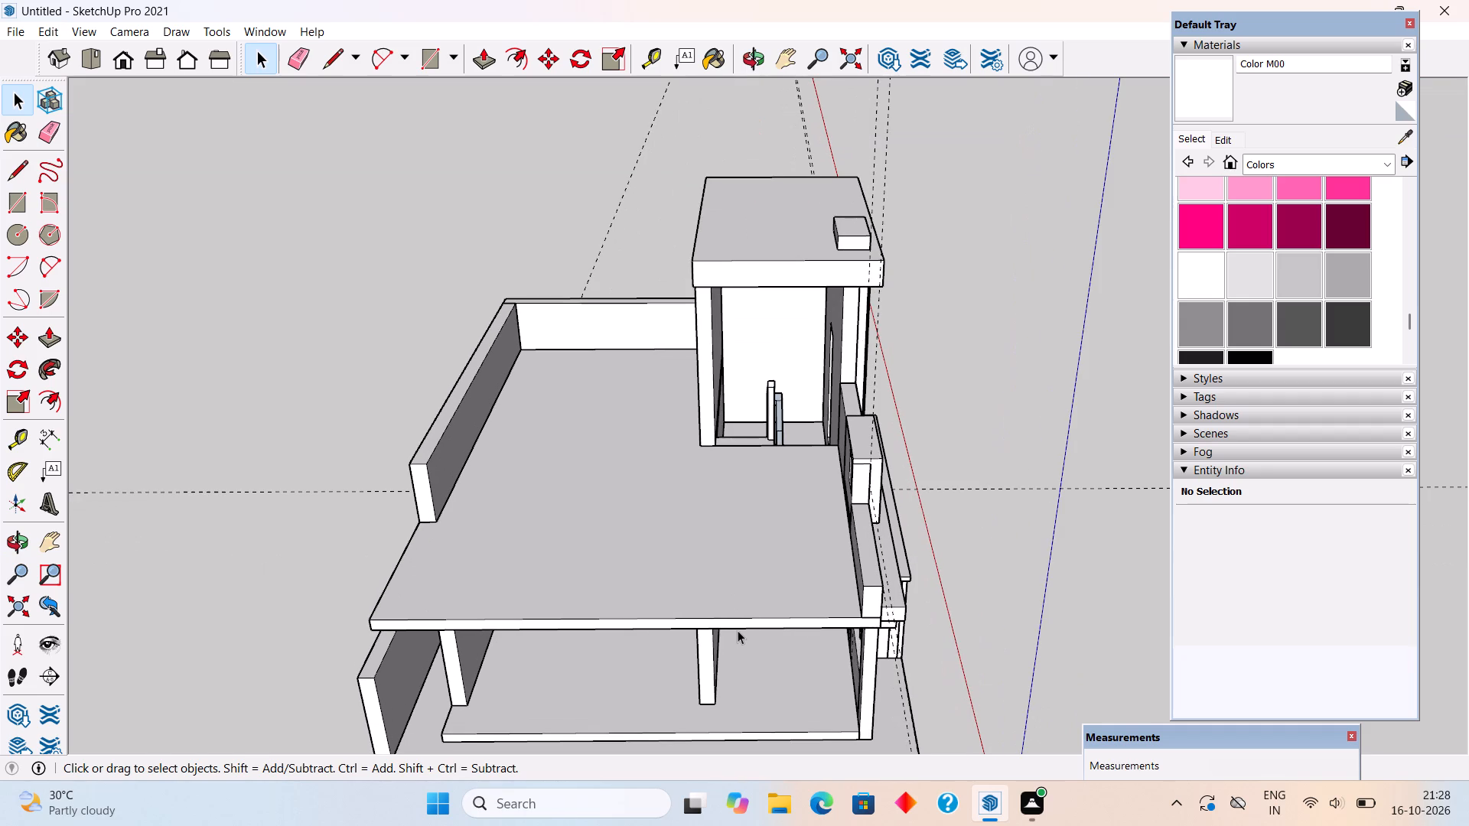
pyautogui.press('t')
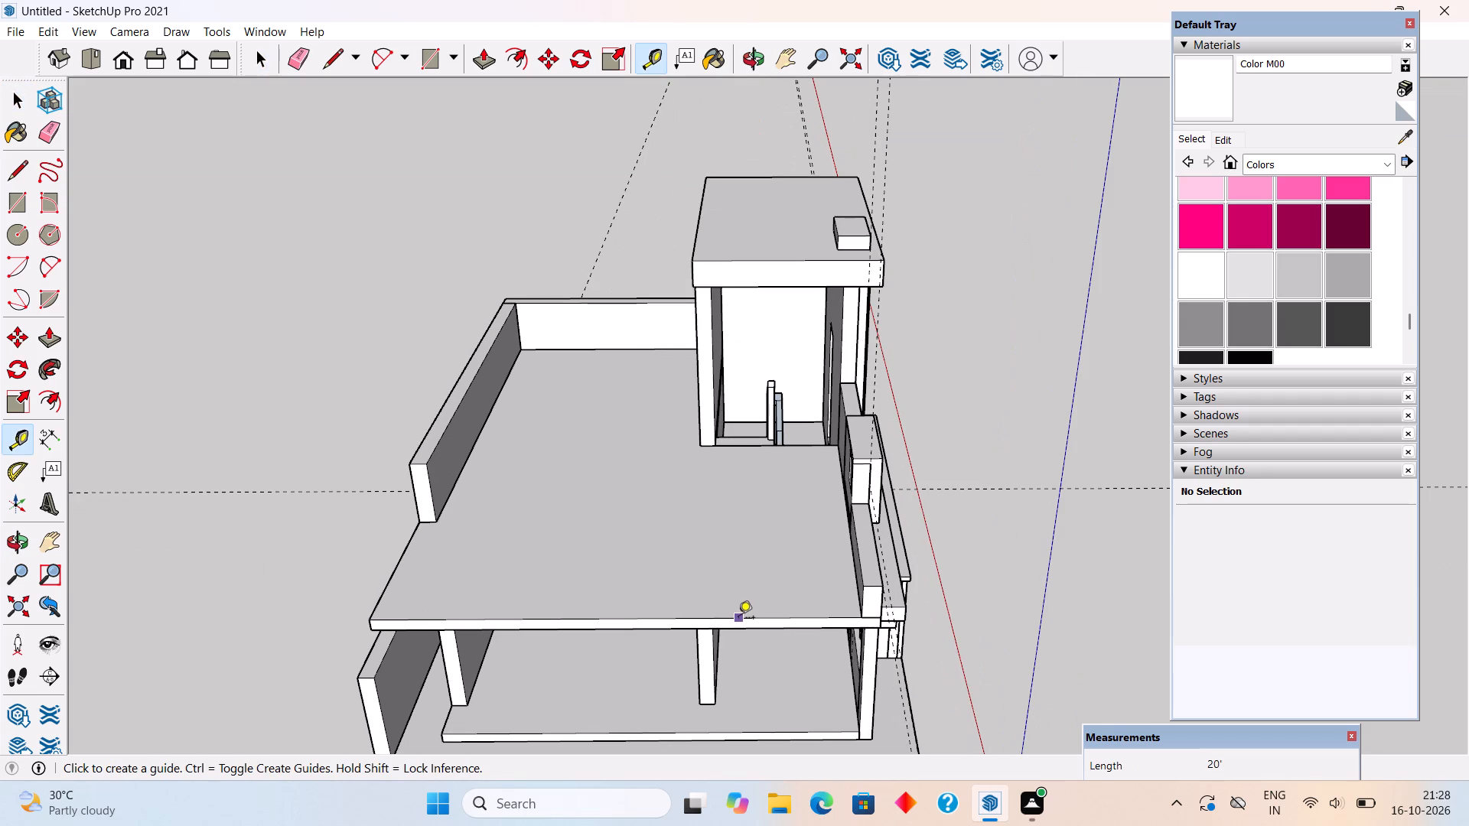
pyautogui.click(738, 619)
pyautogui.write('9"')
pyautogui.press('Return')
# Place guides at the stair room's inner wall: a vertical one, and one along its base edge extending across the roof slab.
pyautogui.scroll(2, 731, 319)
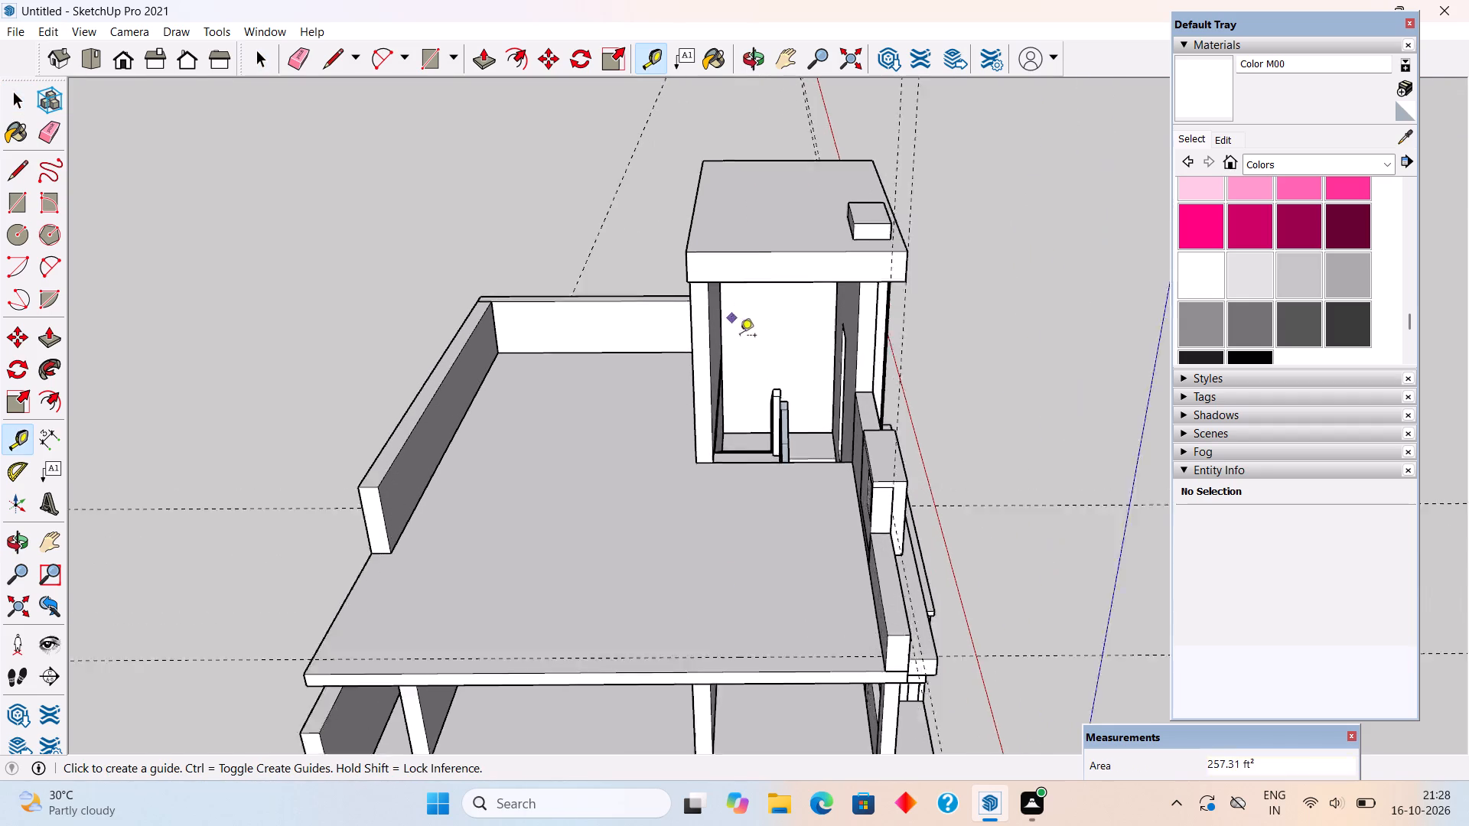
pyautogui.scroll(1, 740, 337)
pyautogui.scroll(4, 728, 437)
pyautogui.scroll(5, 692, 504)
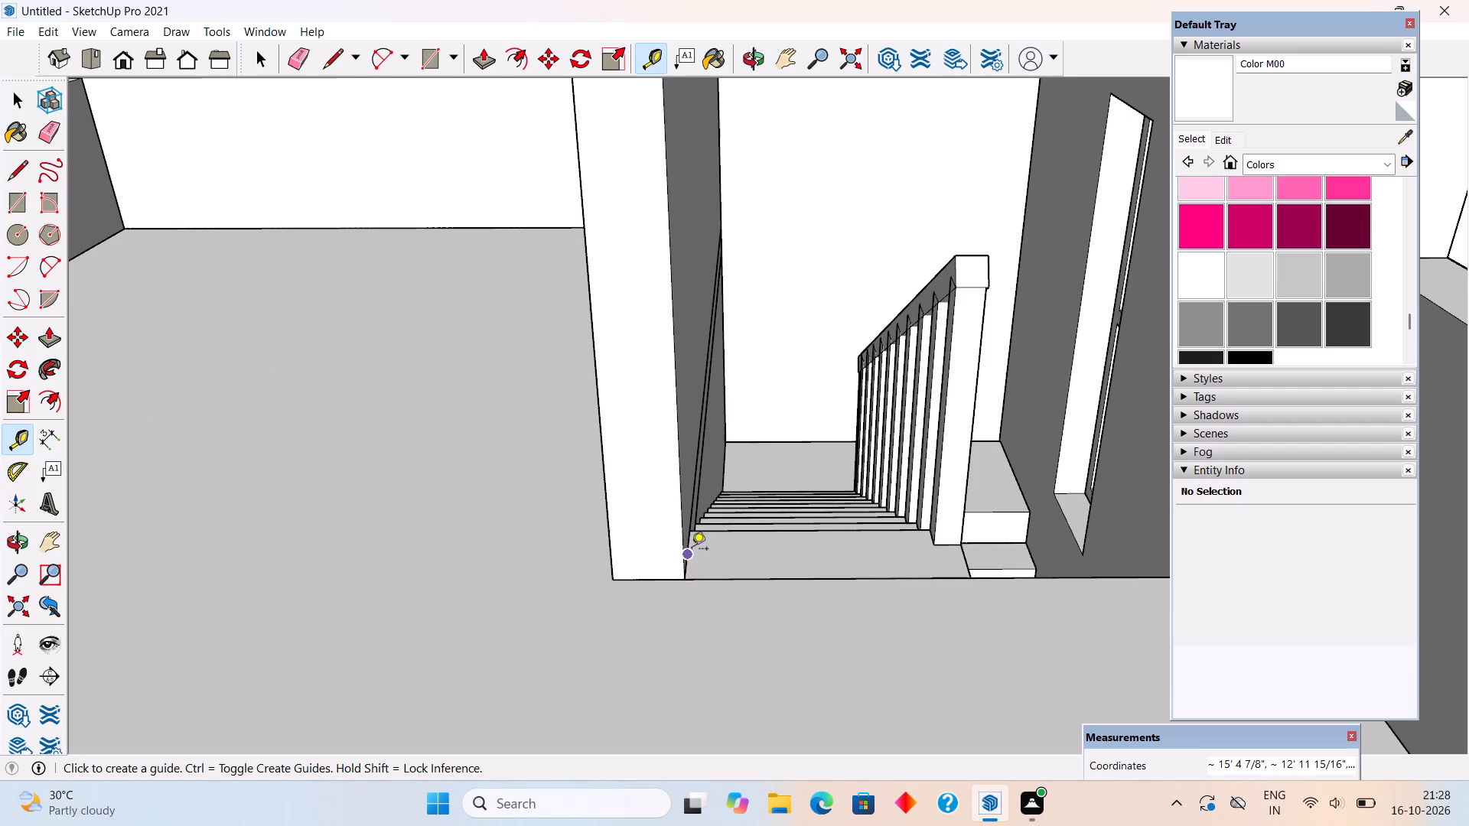
pyautogui.scroll(5, 692, 550)
pyautogui.doubleClick(692, 549)
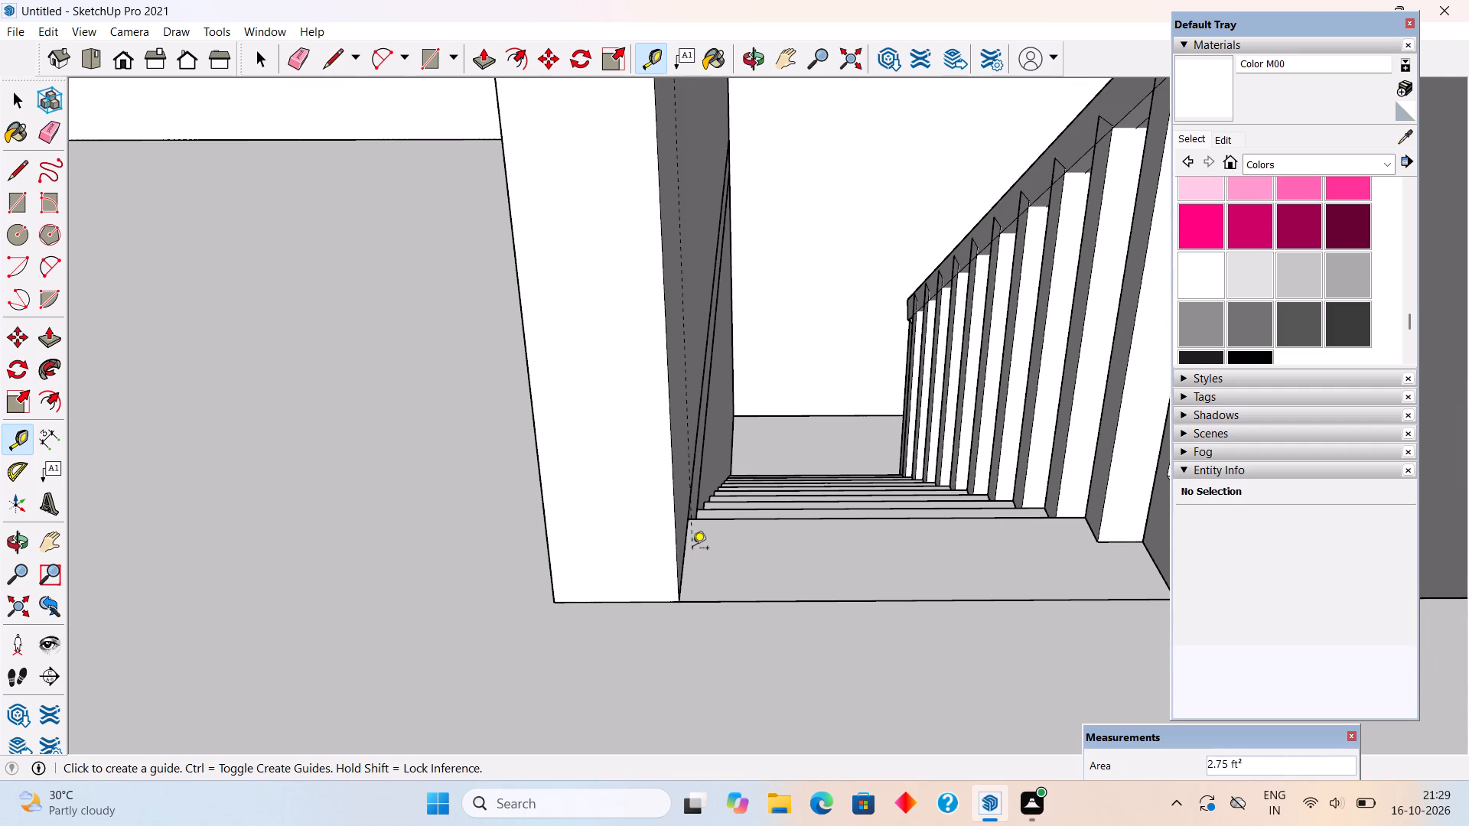
pyautogui.moveTo(692, 549); pyautogui.dragTo(558, 527, button='middle')
pyautogui.scroll(5, 509, 504)
pyautogui.doubleClick(508, 504)
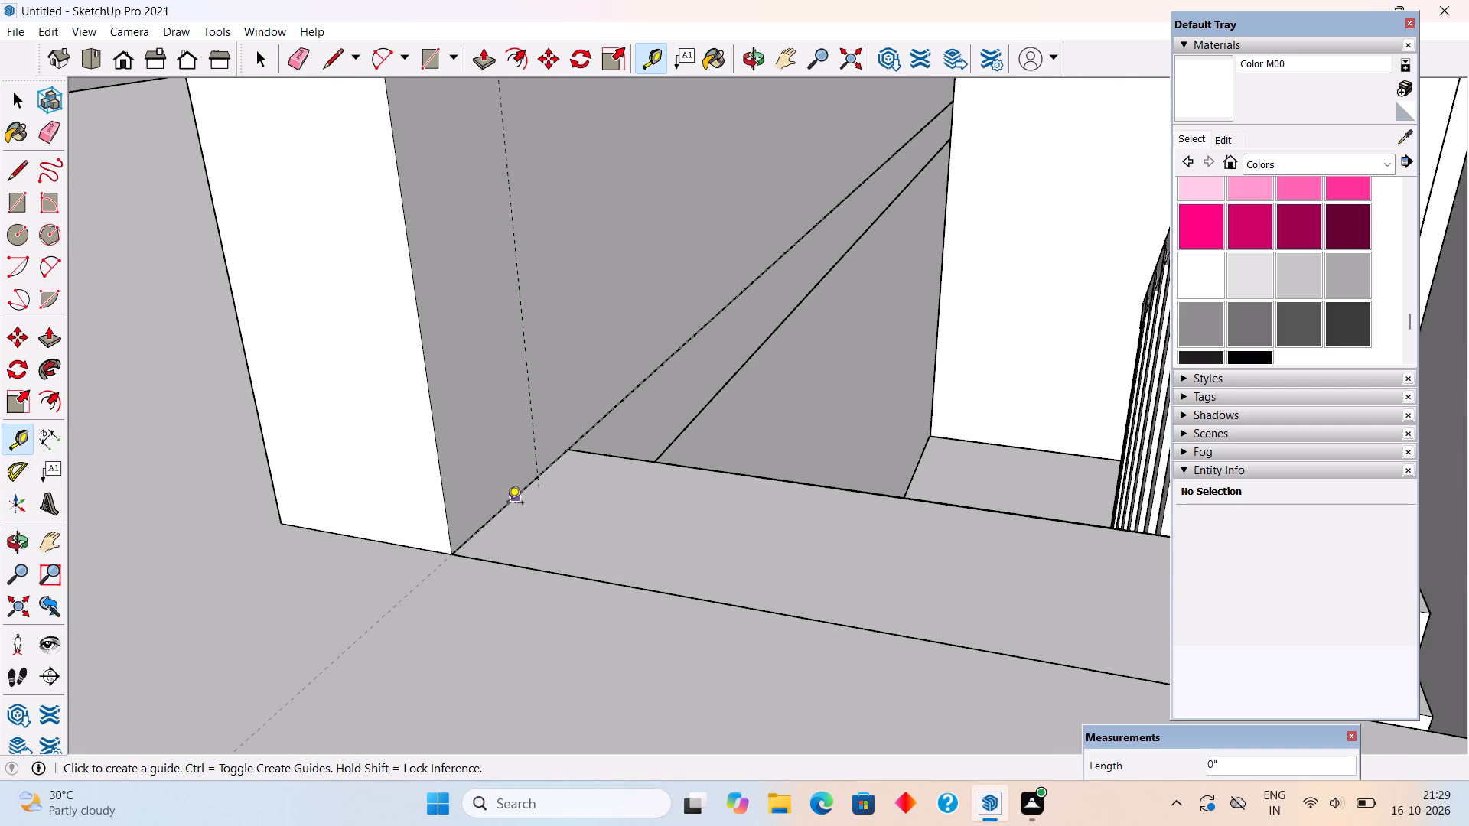
# Draw a 9" by 13' rectangle on the roof slab along its open side edge, from the slab corner to the stair-room guide.
pyautogui.scroll(-20, 507, 504)
pyautogui.scroll(-16, 507, 504)
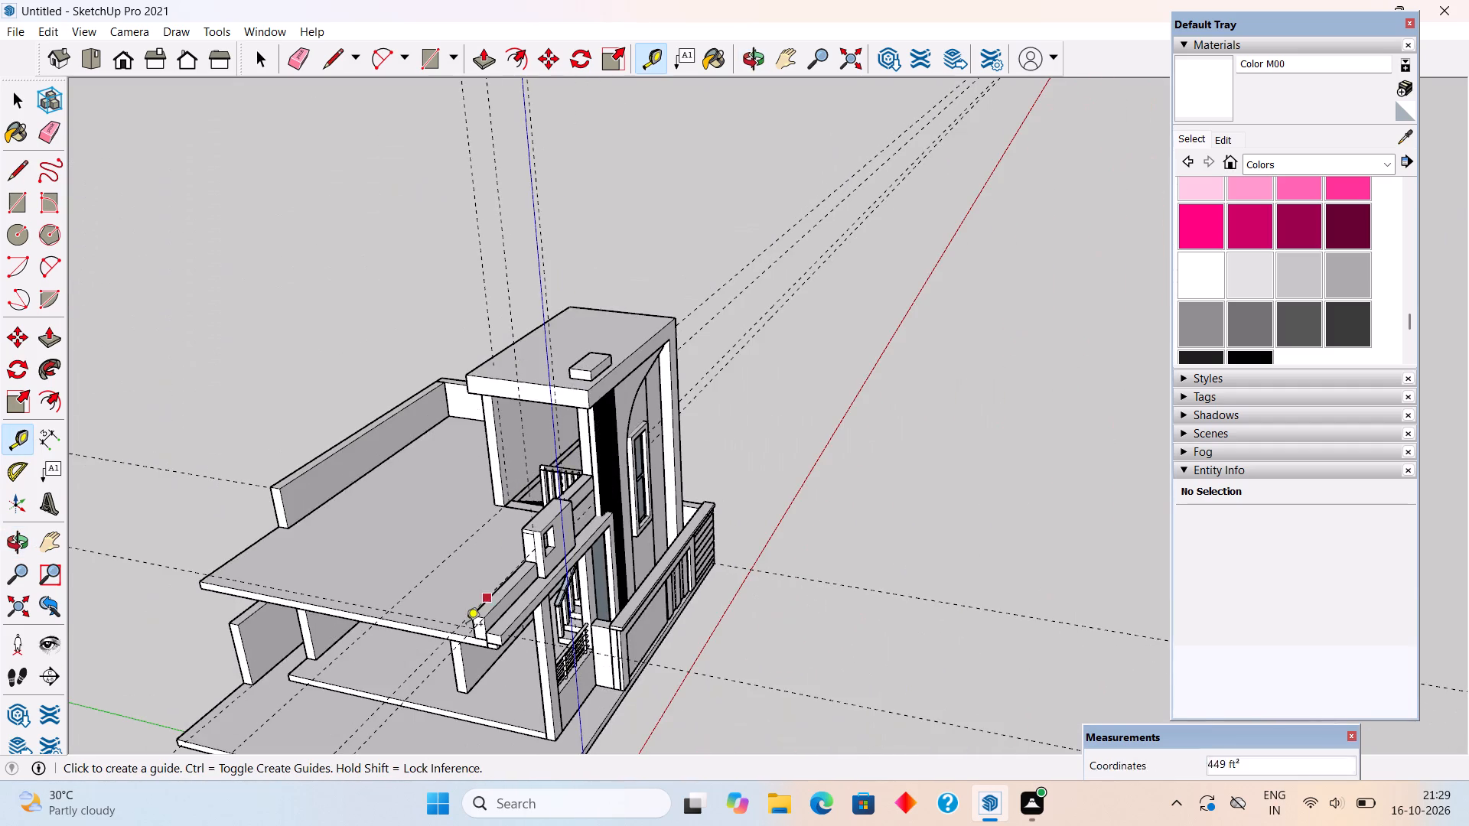
pyautogui.moveTo(523, 665); pyautogui.dragTo(658, 653, button='middle')
pyautogui.scroll(-4, 658, 653)
pyautogui.press('space')
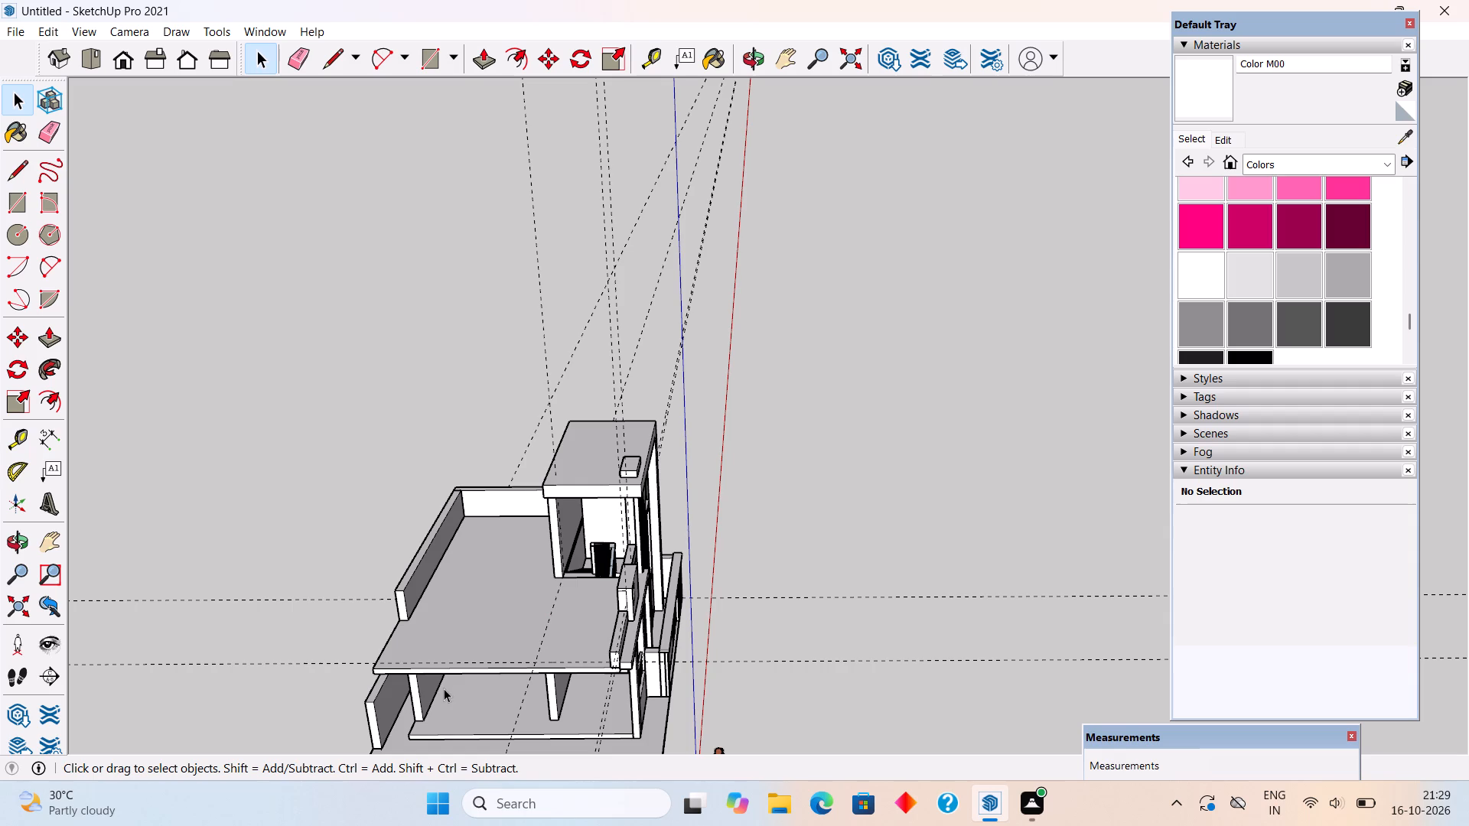
pyautogui.press('r')
pyautogui.scroll(8, 360, 655)
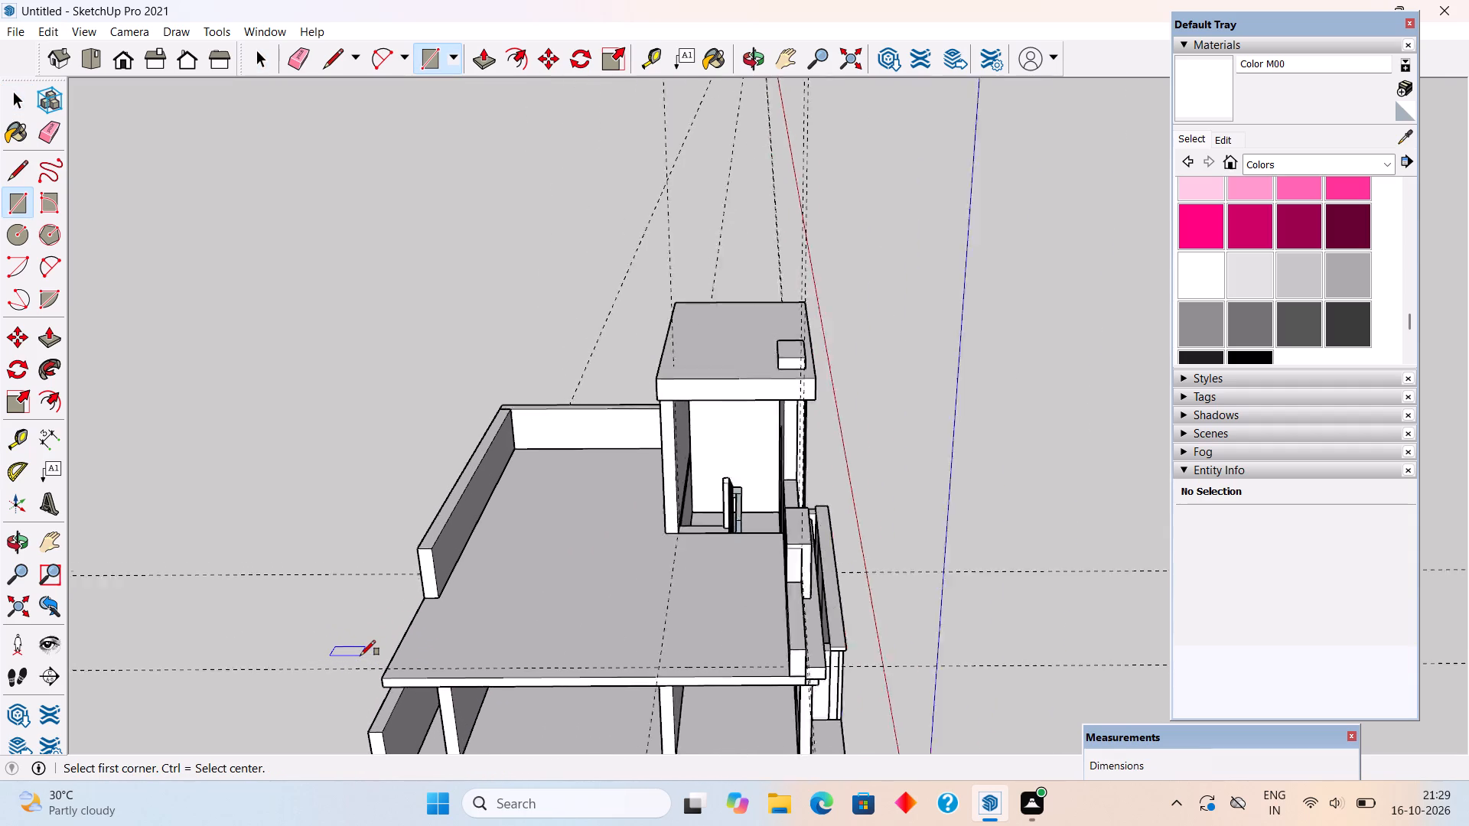
pyautogui.scroll(1, 360, 655)
pyautogui.click(395, 672)
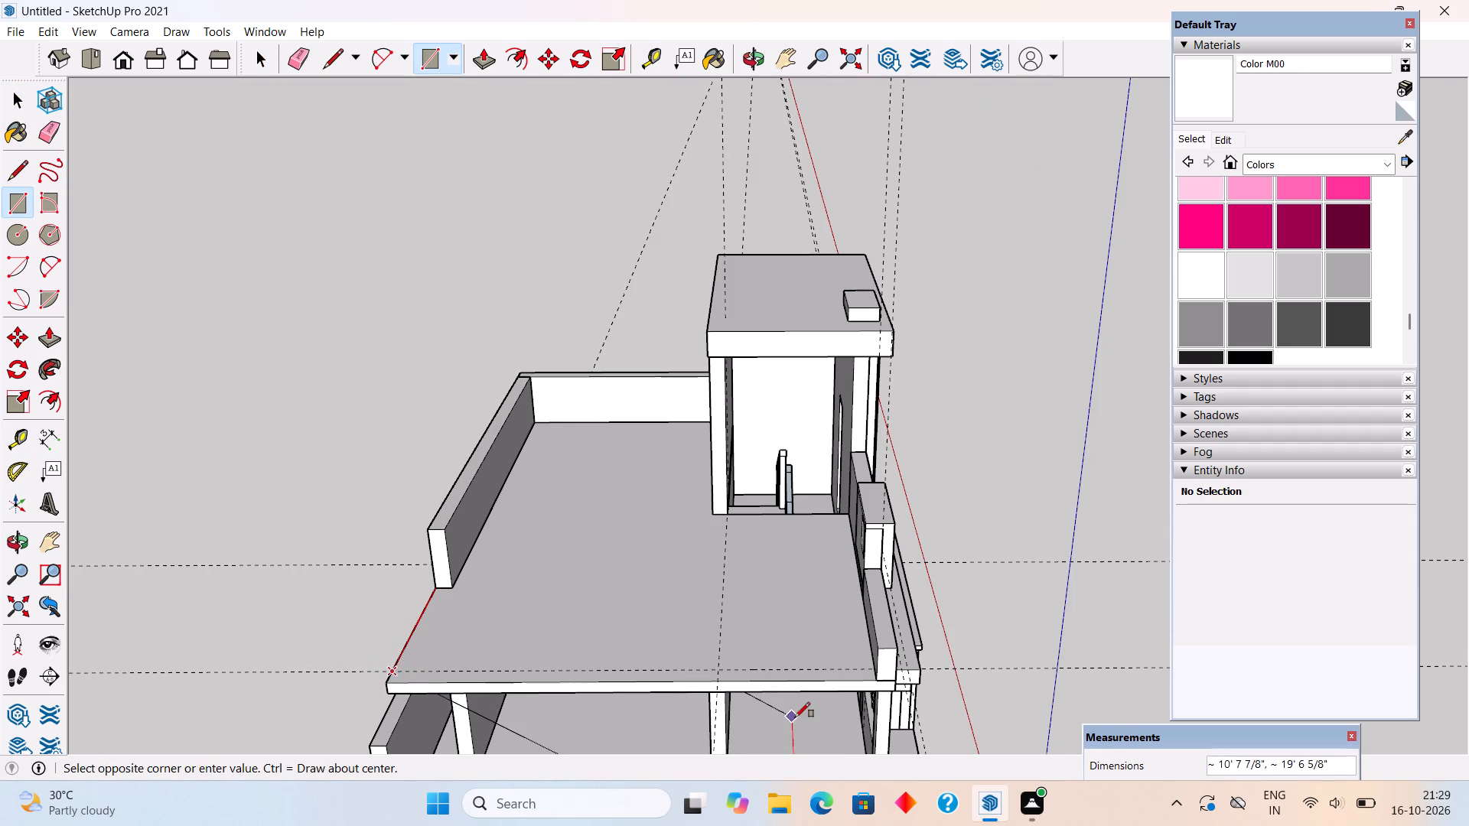
pyautogui.click(712, 681)
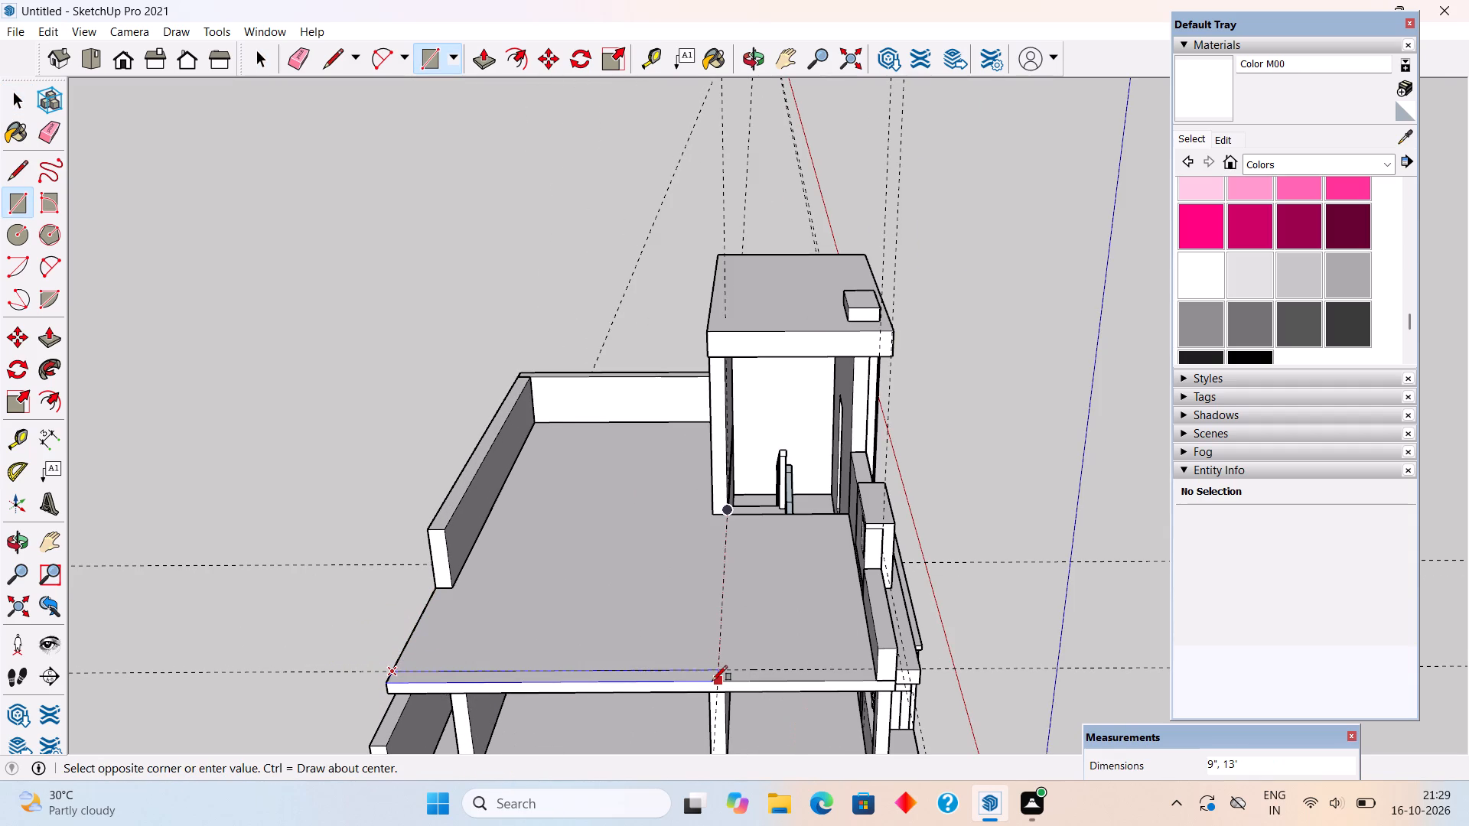
# Extrude the 9" by 13' rectangle 3' upward with Push/Pull and make the new parapet wall a group.
pyautogui.press('p')
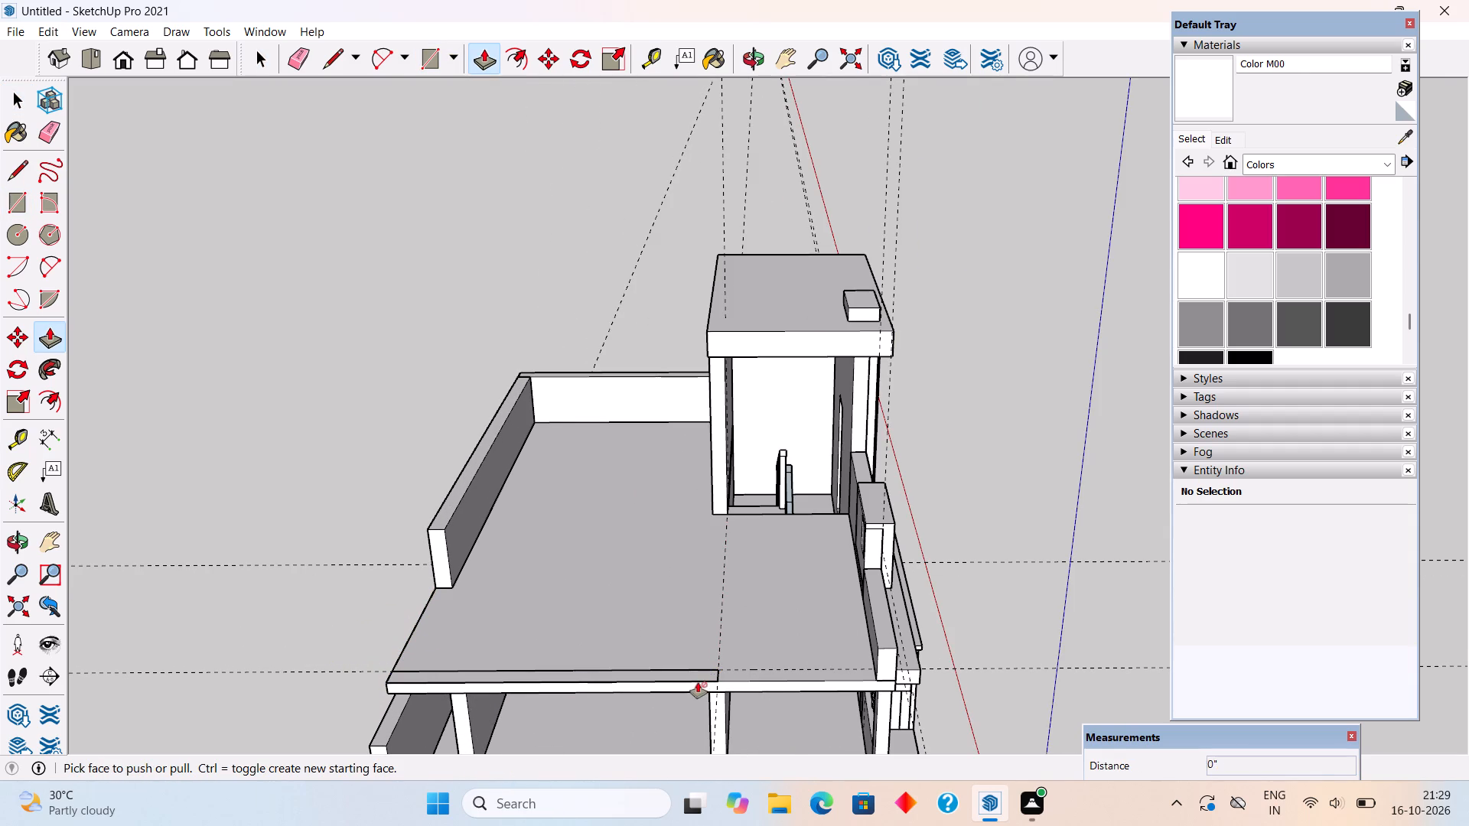
pyautogui.click(692, 677)
pyautogui.write("3'")
pyautogui.press('Return')
pyautogui.press('space')
pyautogui.tripleClick(689, 625)
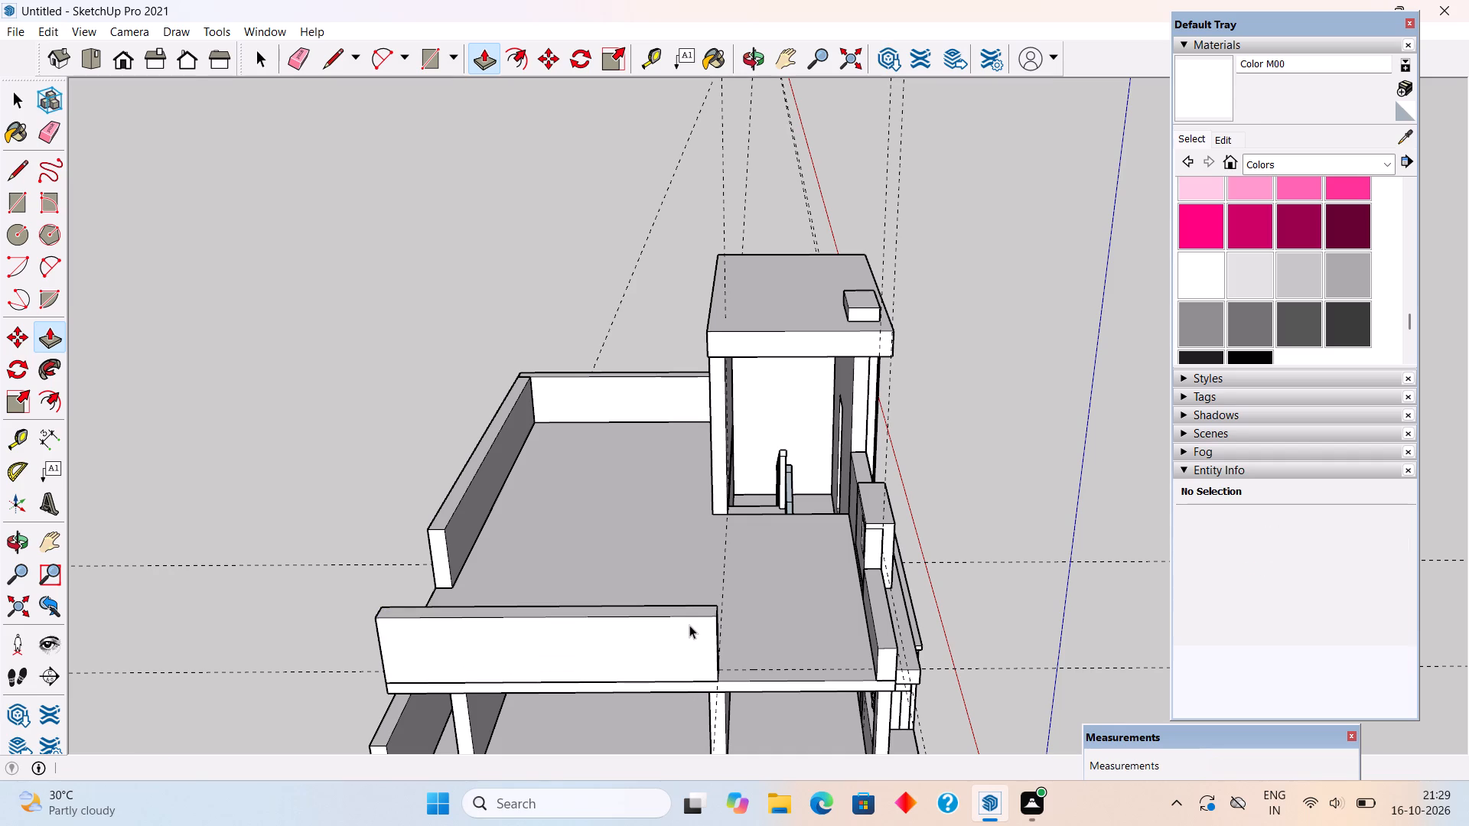
pyautogui.rightClick(689, 625)
pyautogui.click(753, 496)
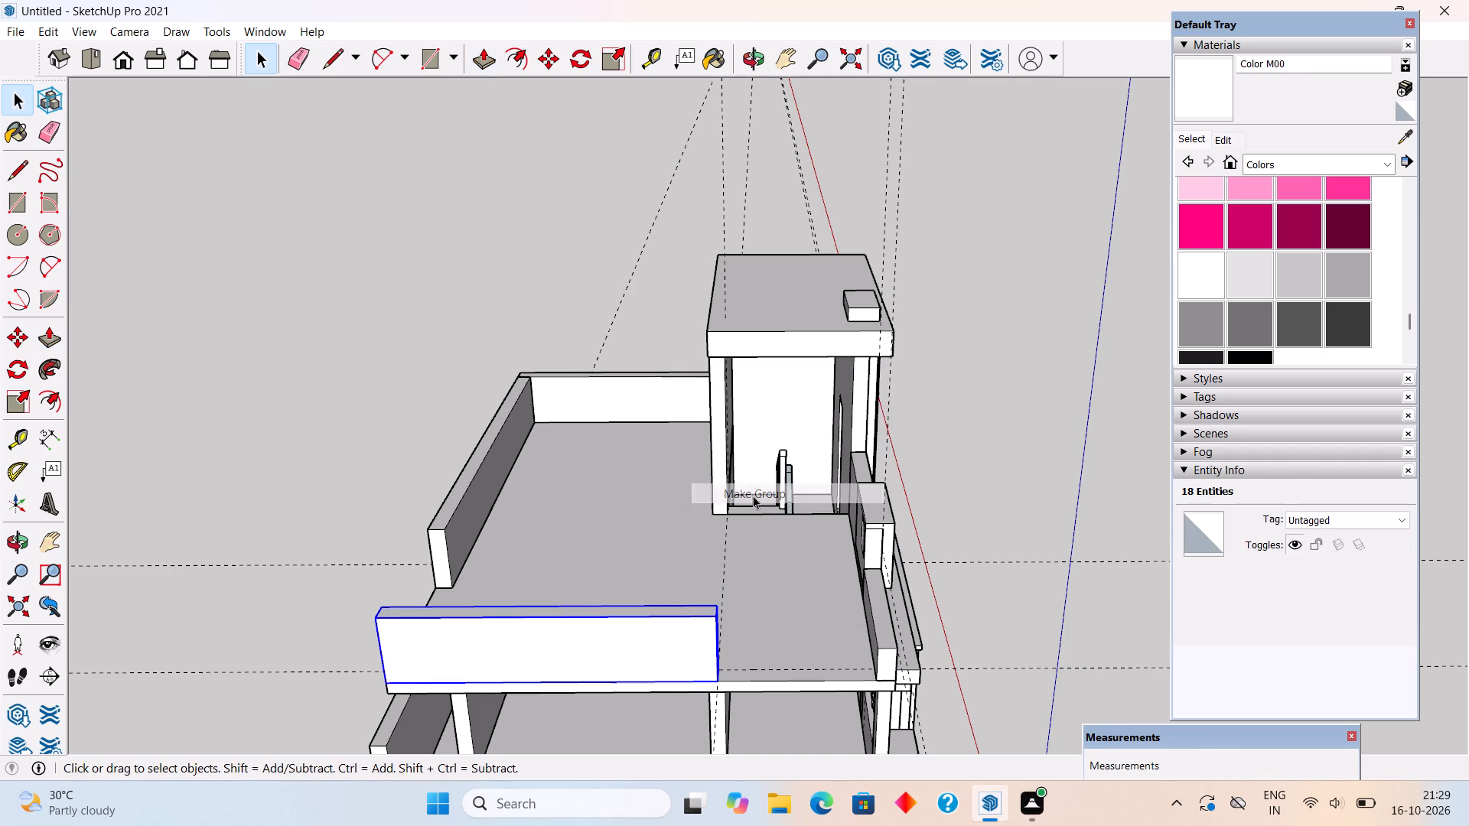
# Extend the end face of the long rear parapet wall 6' 3" to meet the new 3' high parapet at the slab corner.
pyautogui.moveTo(0, 469); pyautogui.dragTo(621, 484, button='middle')
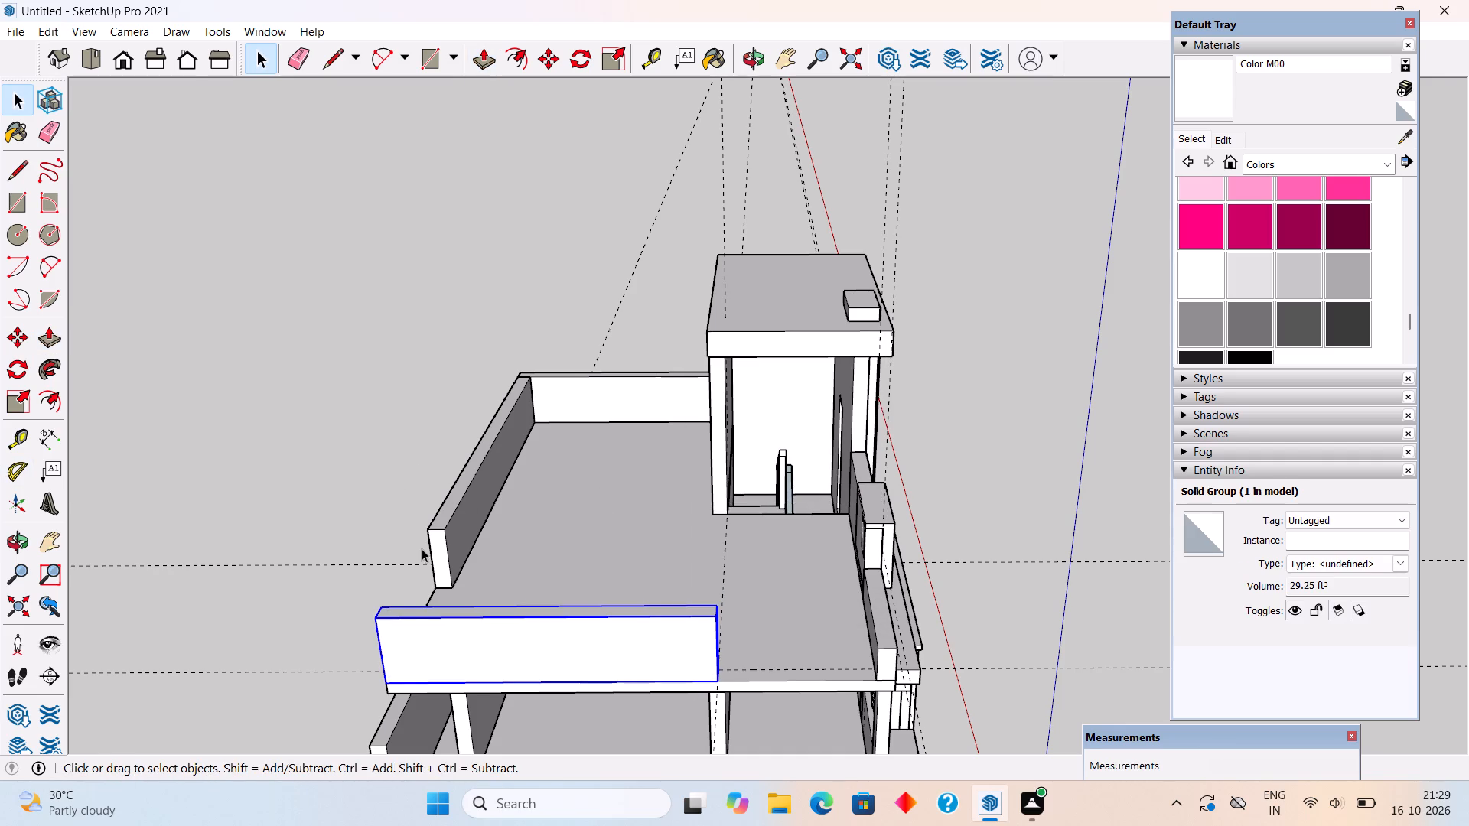
pyautogui.moveTo(422, 548); pyautogui.dragTo(578, 502, button='middle')
pyautogui.scroll(4, 507, 587)
pyautogui.tripleClick(552, 564)
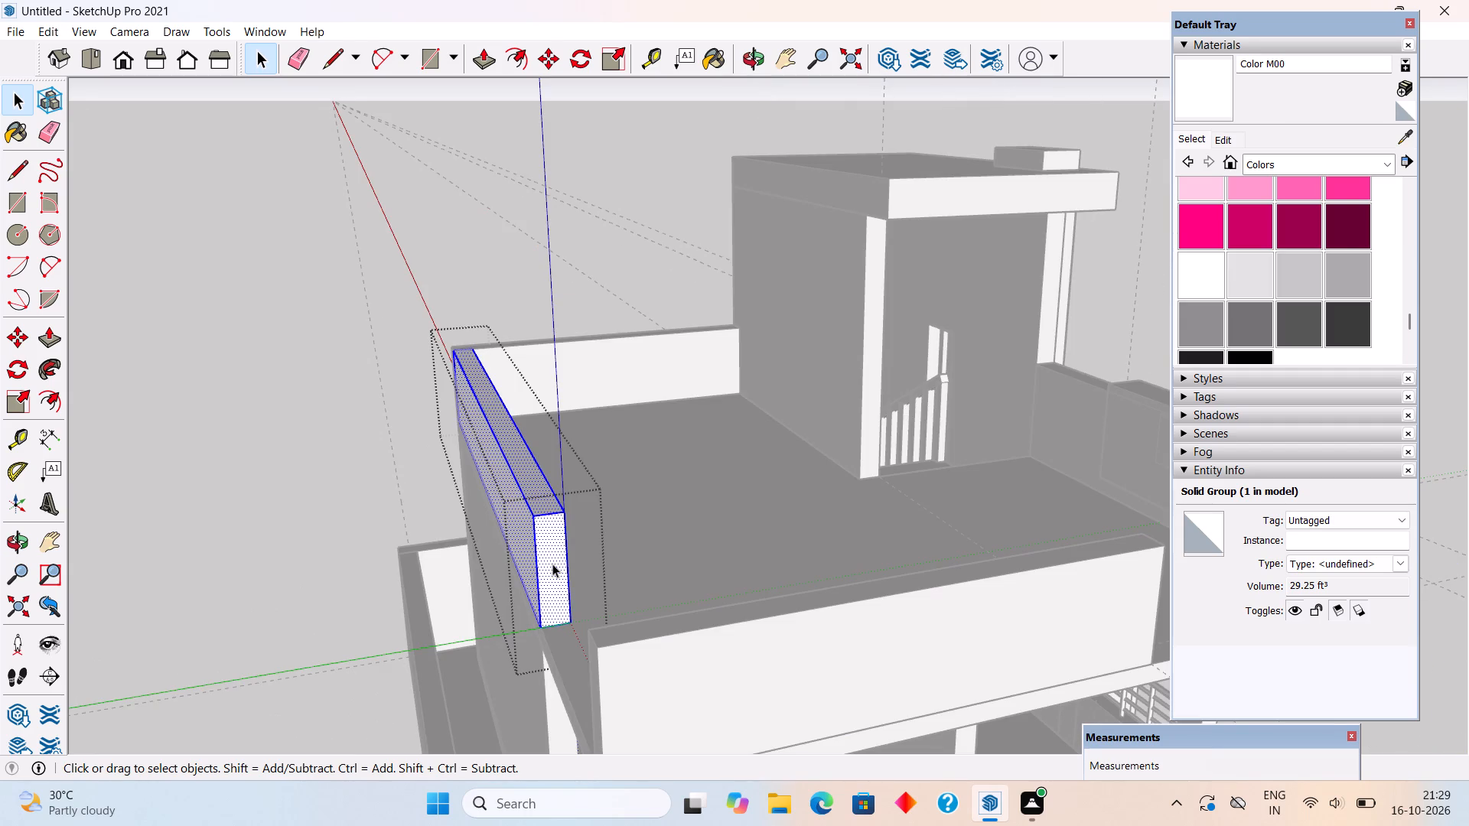
pyautogui.press('p')
pyautogui.click(552, 564)
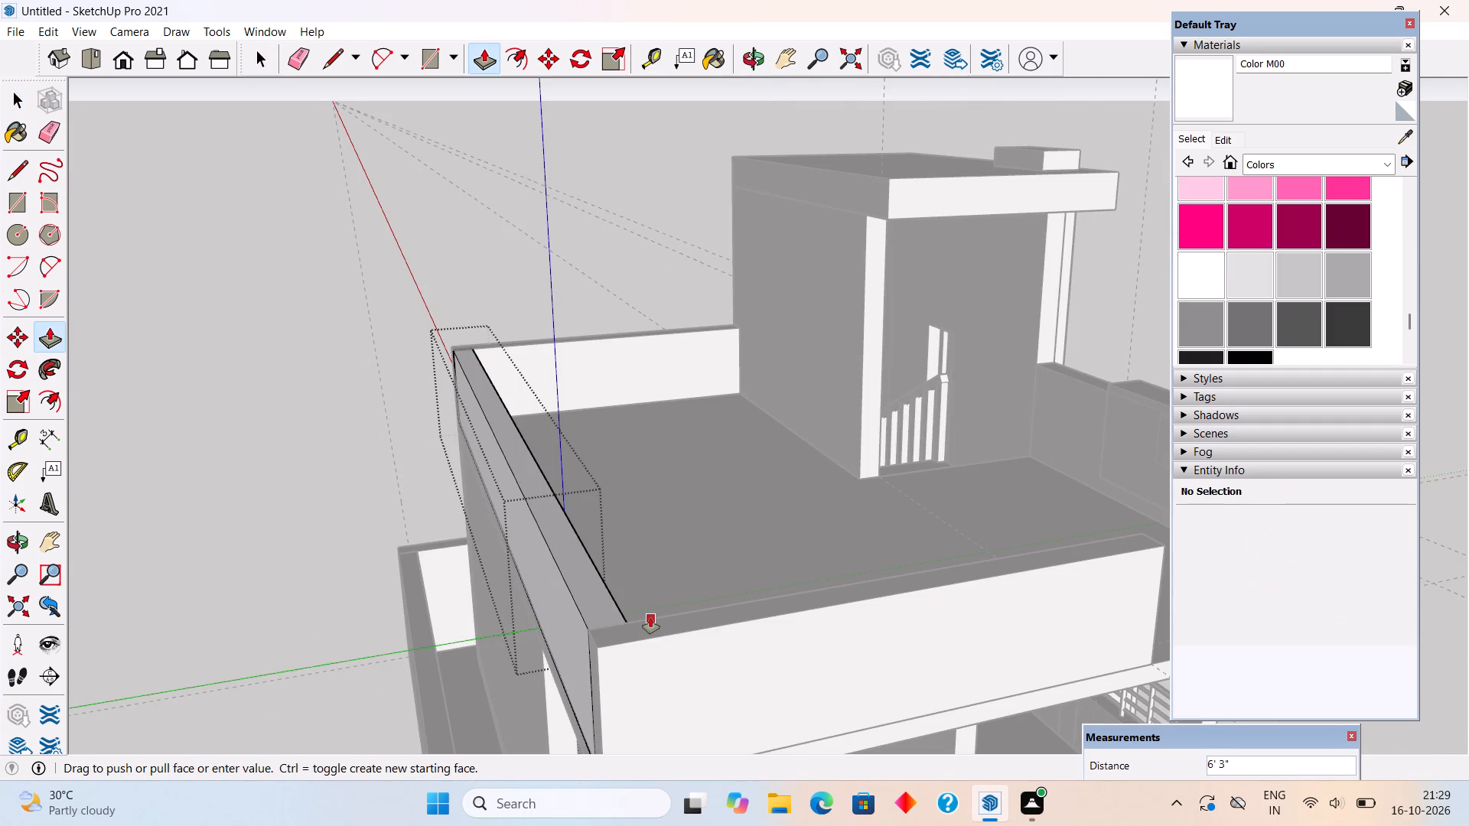
pyautogui.click(650, 617)
pyautogui.press('space')
pyautogui.click(306, 421)
# Push/Pull the end face of the ground floor's middle wall outward about 1' 11 3/8" to the front wall's end line.
pyautogui.scroll(-9, 311, 482)
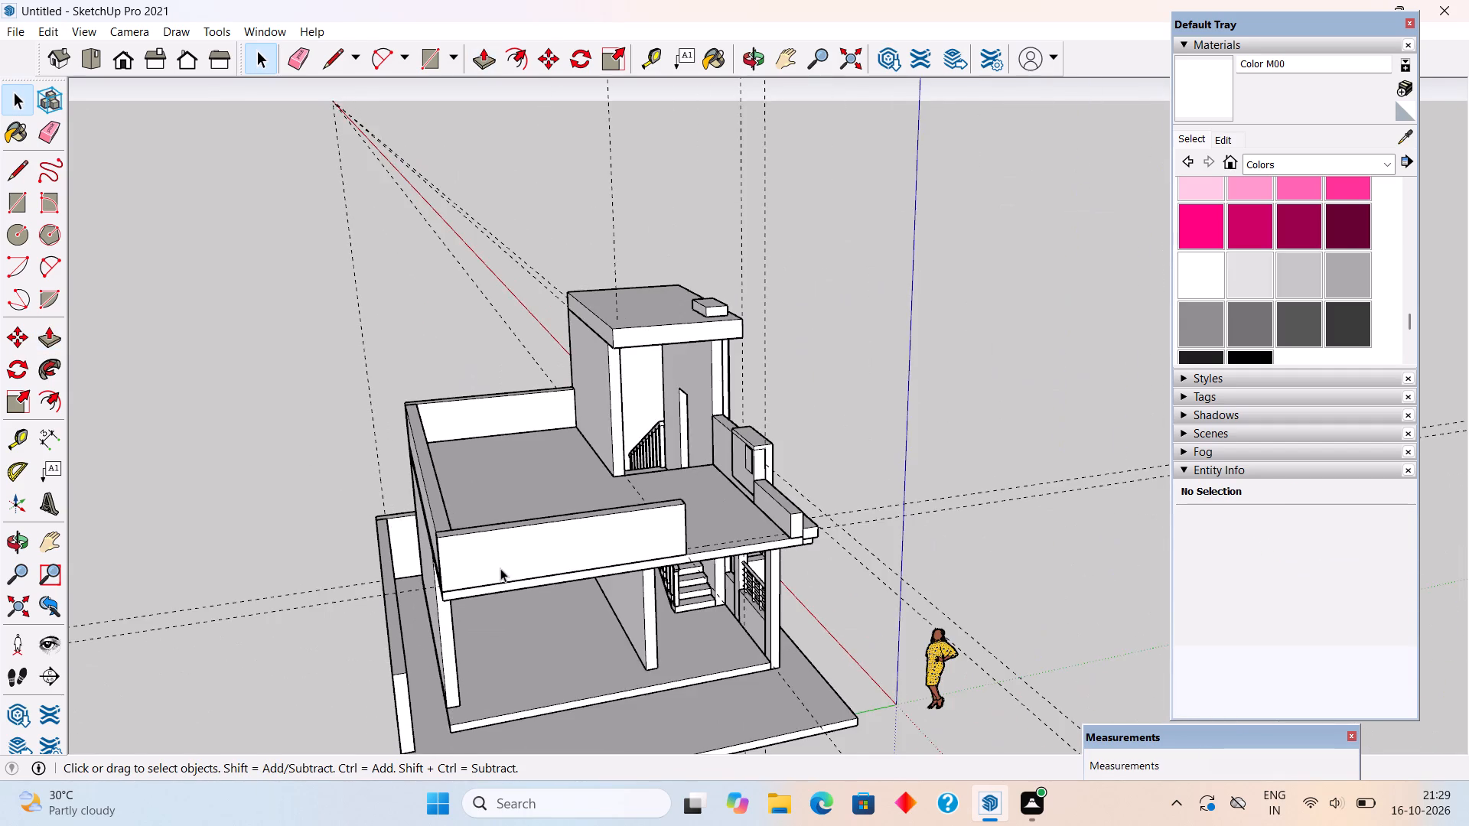
pyautogui.moveTo(487, 558); pyautogui.dragTo(195, 528, button='middle')
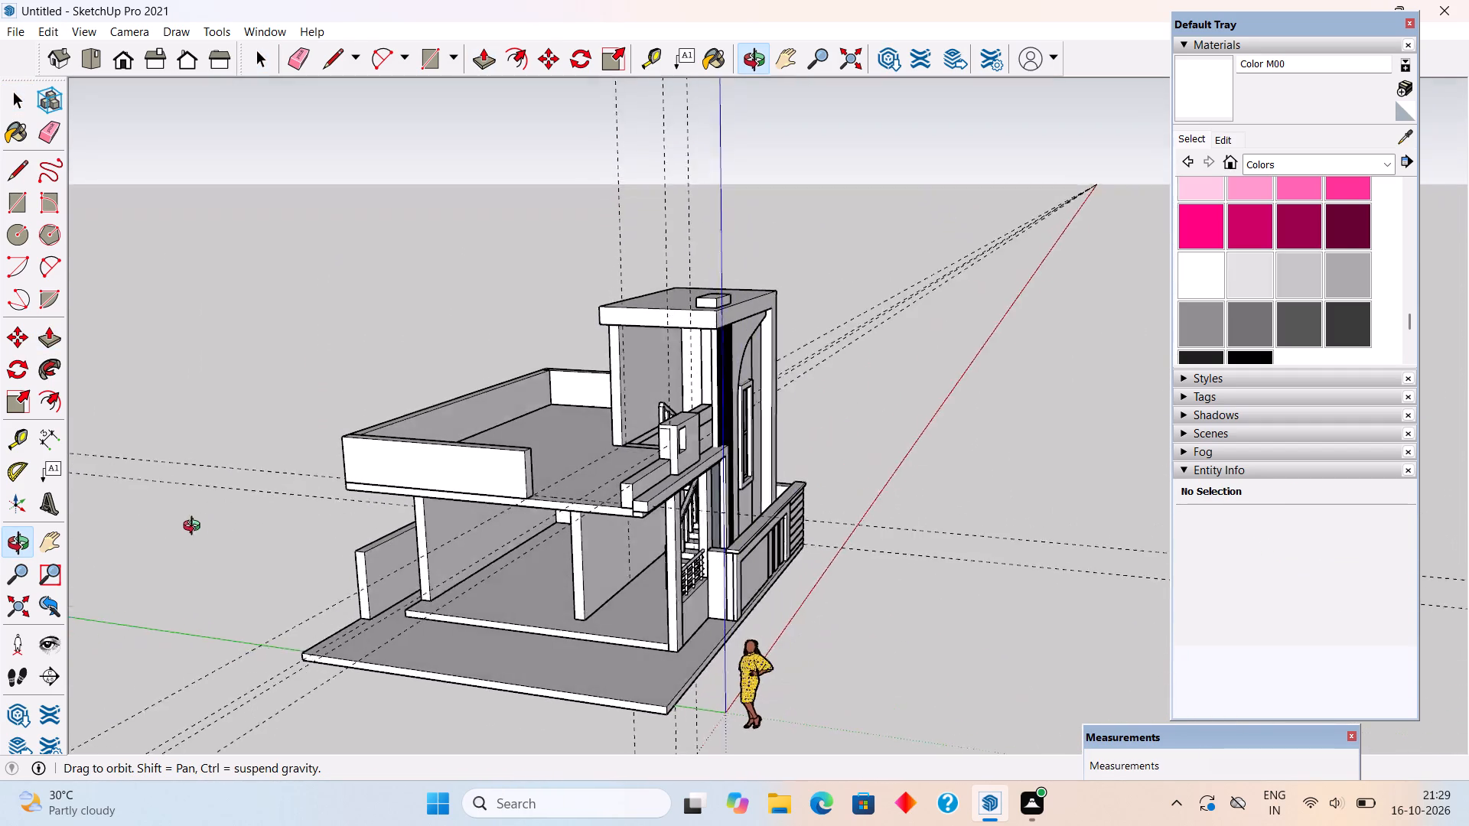
pyautogui.moveTo(195, 528); pyautogui.dragTo(136, 540, button='middle')
pyautogui.moveTo(699, 647); pyautogui.dragTo(513, 647, button='middle')
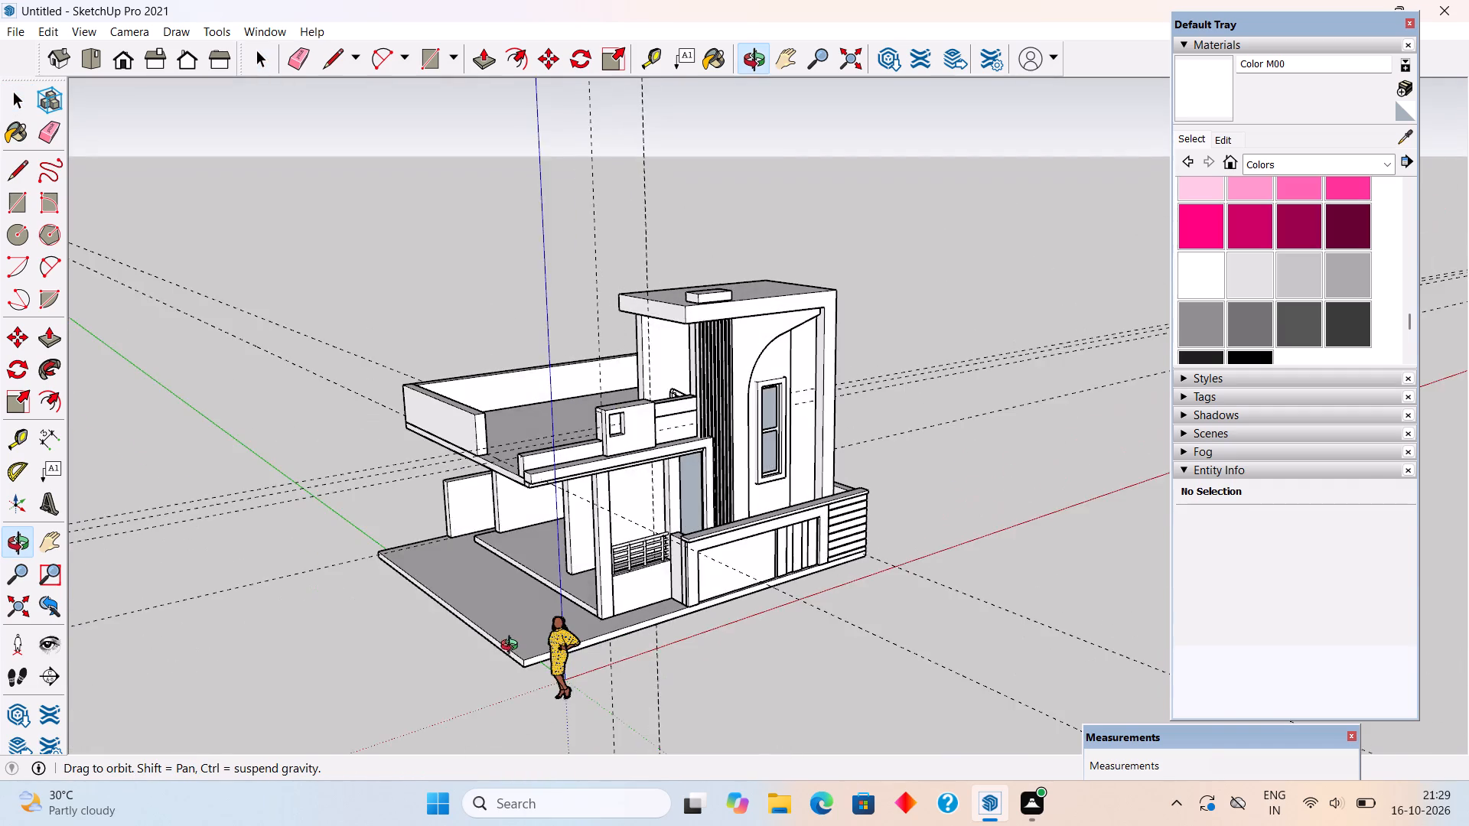
pyautogui.moveTo(513, 647); pyautogui.dragTo(628, 597, button='middle')
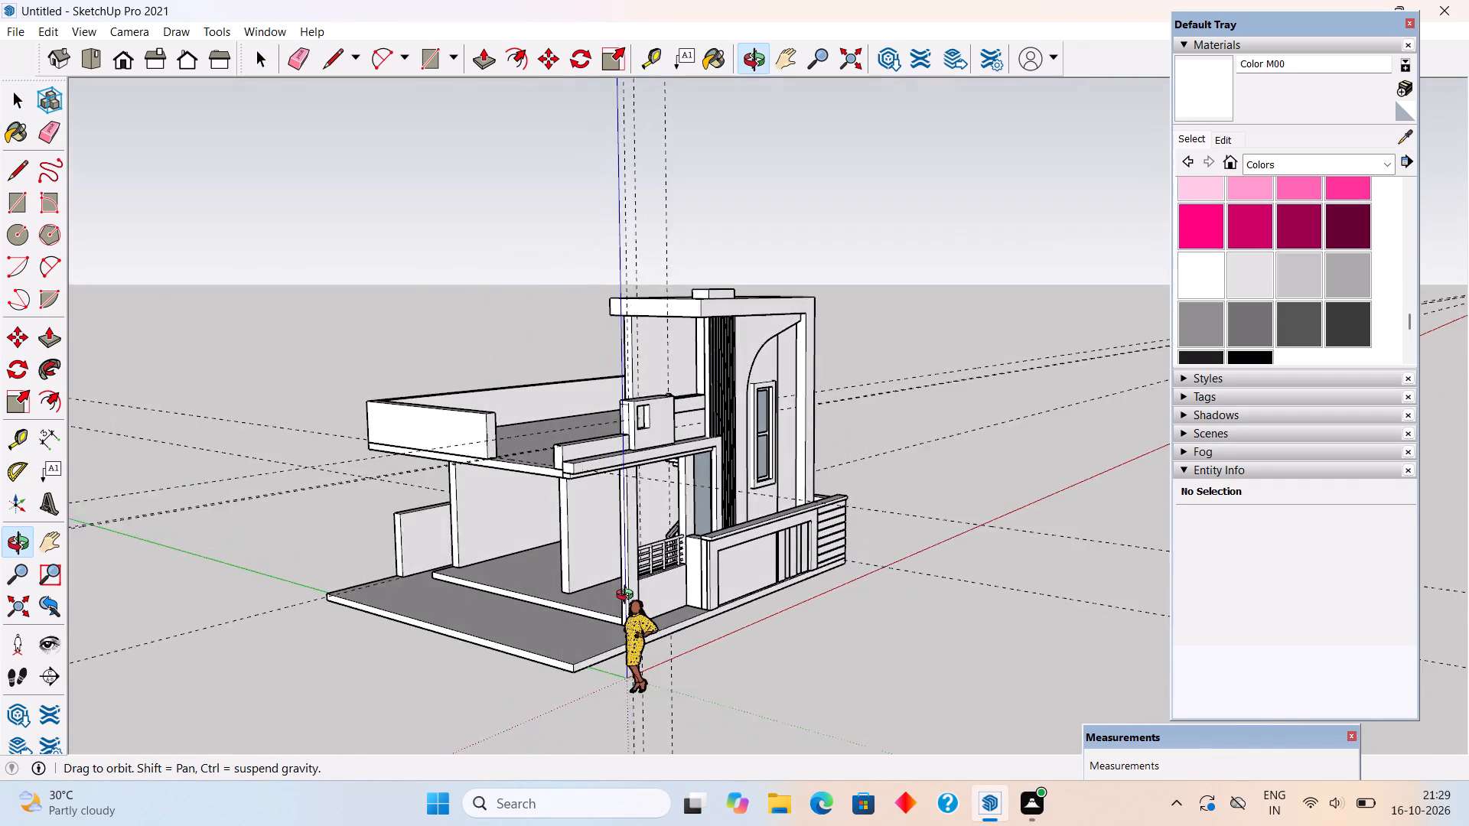
pyautogui.moveTo(628, 597); pyautogui.dragTo(726, 619, button='middle')
pyautogui.scroll(4, 617, 585)
pyautogui.tripleClick(559, 607)
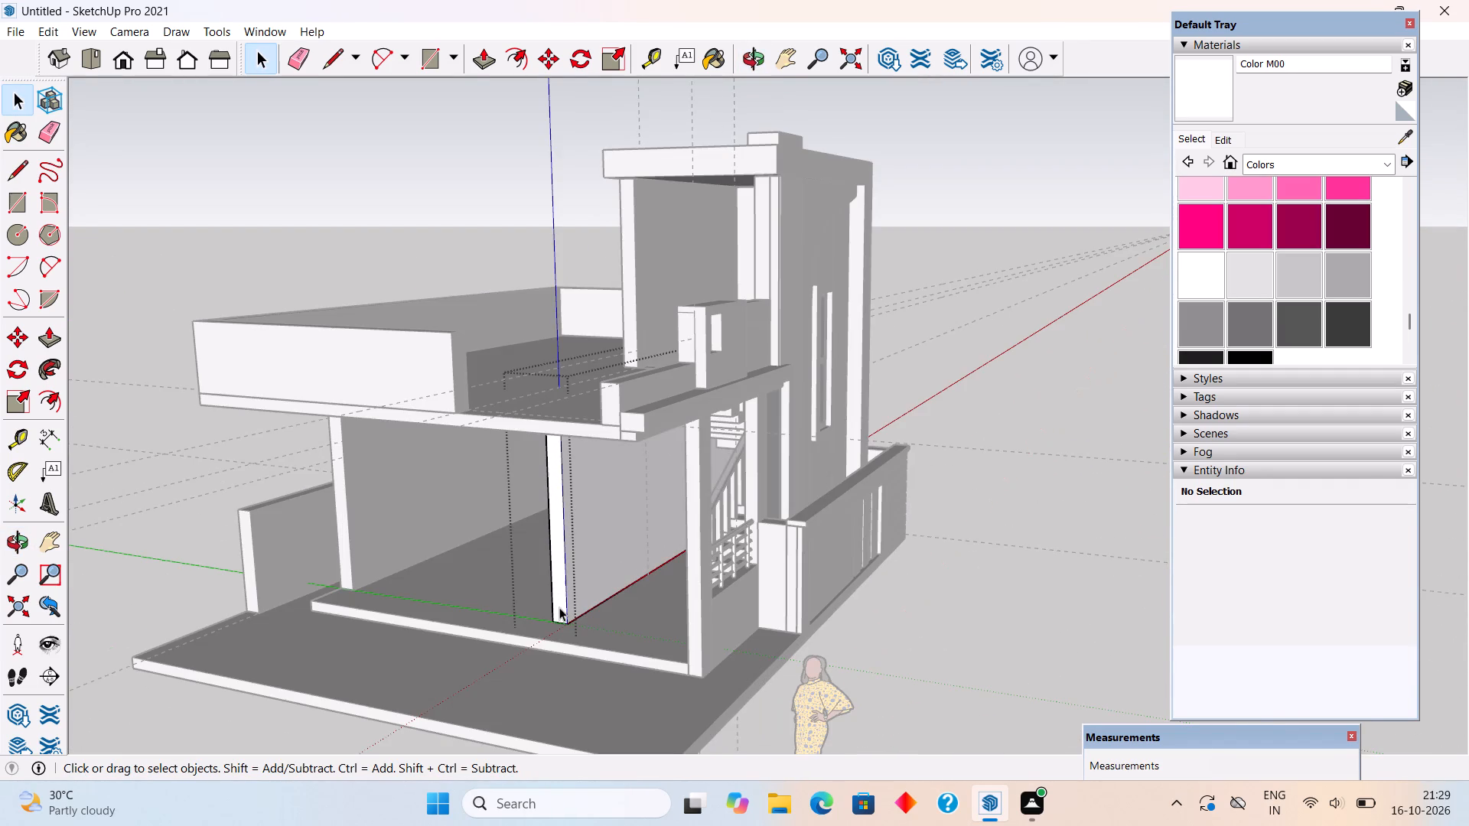
pyautogui.press('p')
pyautogui.click(559, 607)
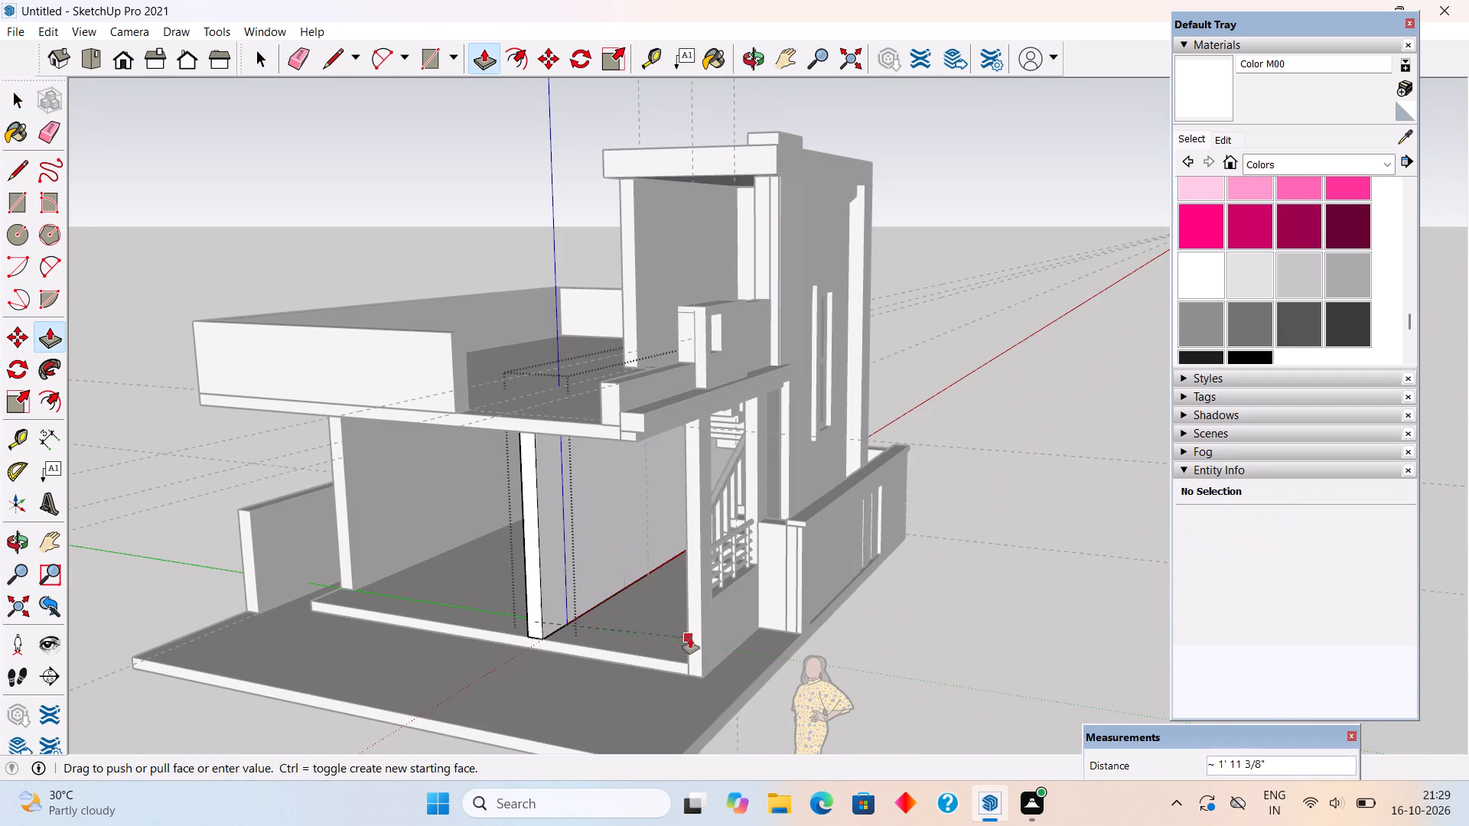
pyautogui.click(696, 636)
pyautogui.press('space')
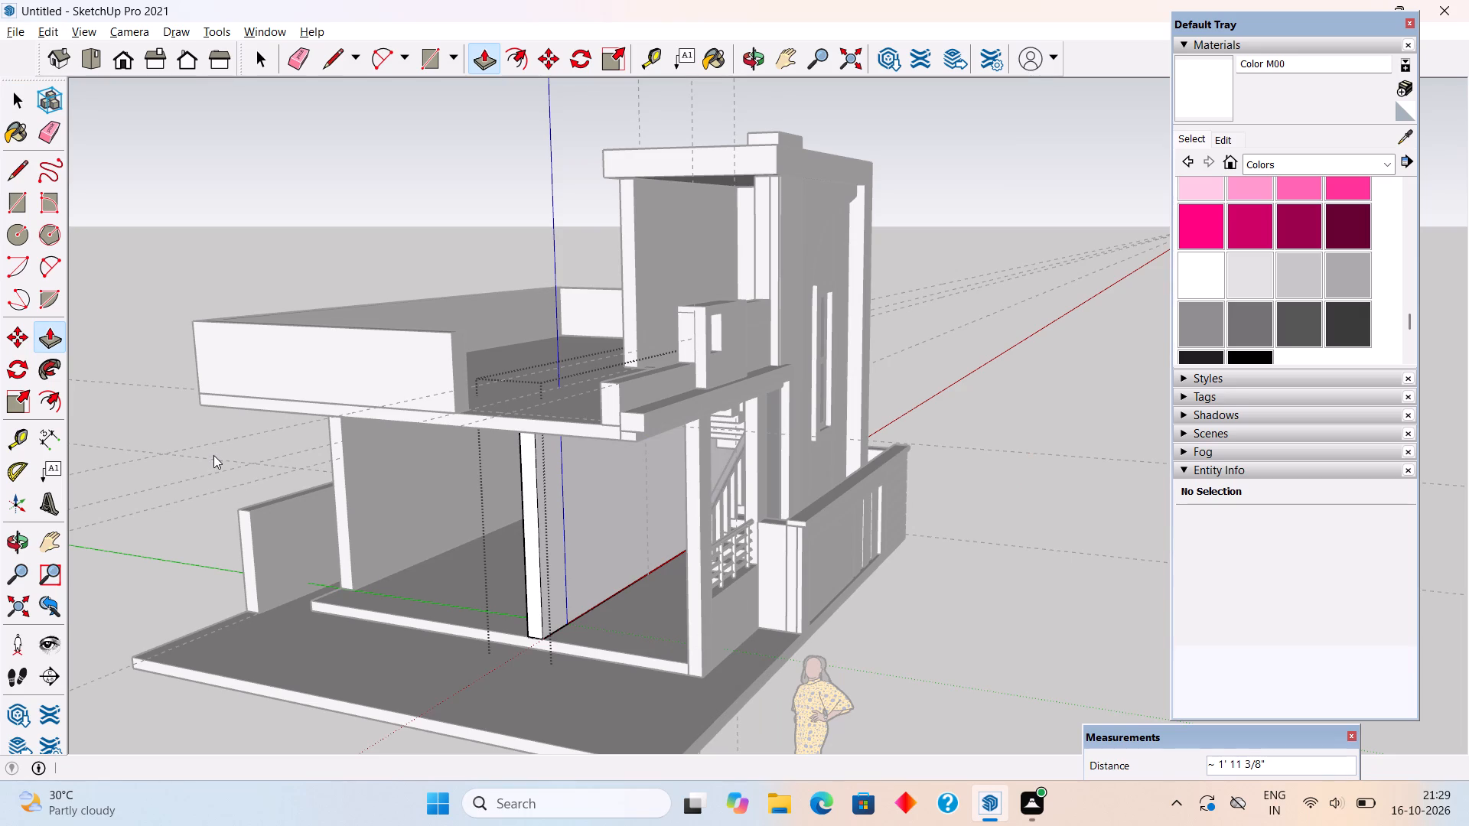
pyautogui.click(189, 425)
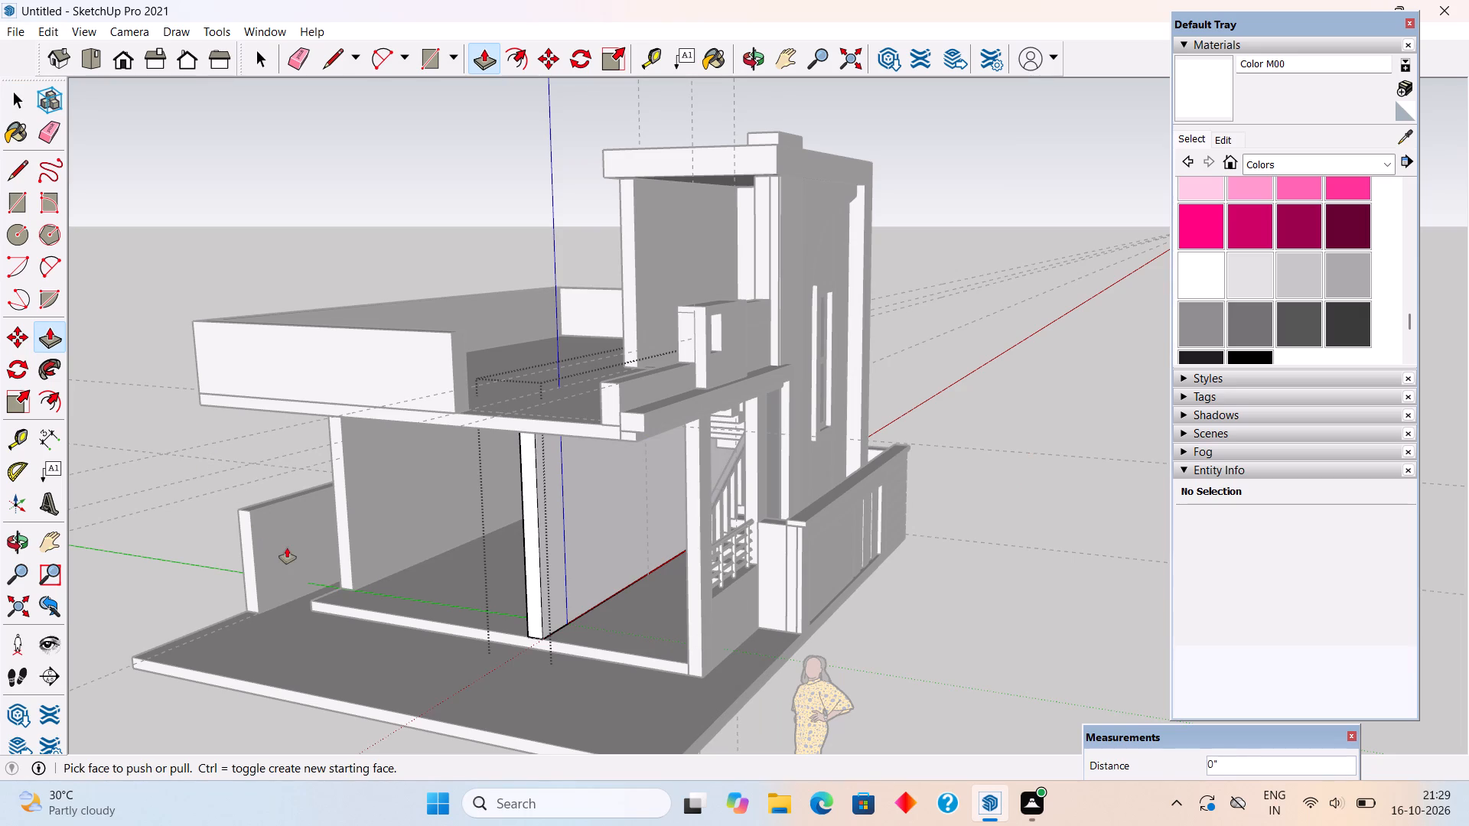
# Push/Pull the end face of the ground floor's rear wall out to align with the extended middle wall.
pyautogui.press('space')
pyautogui.tripleClick(341, 548)
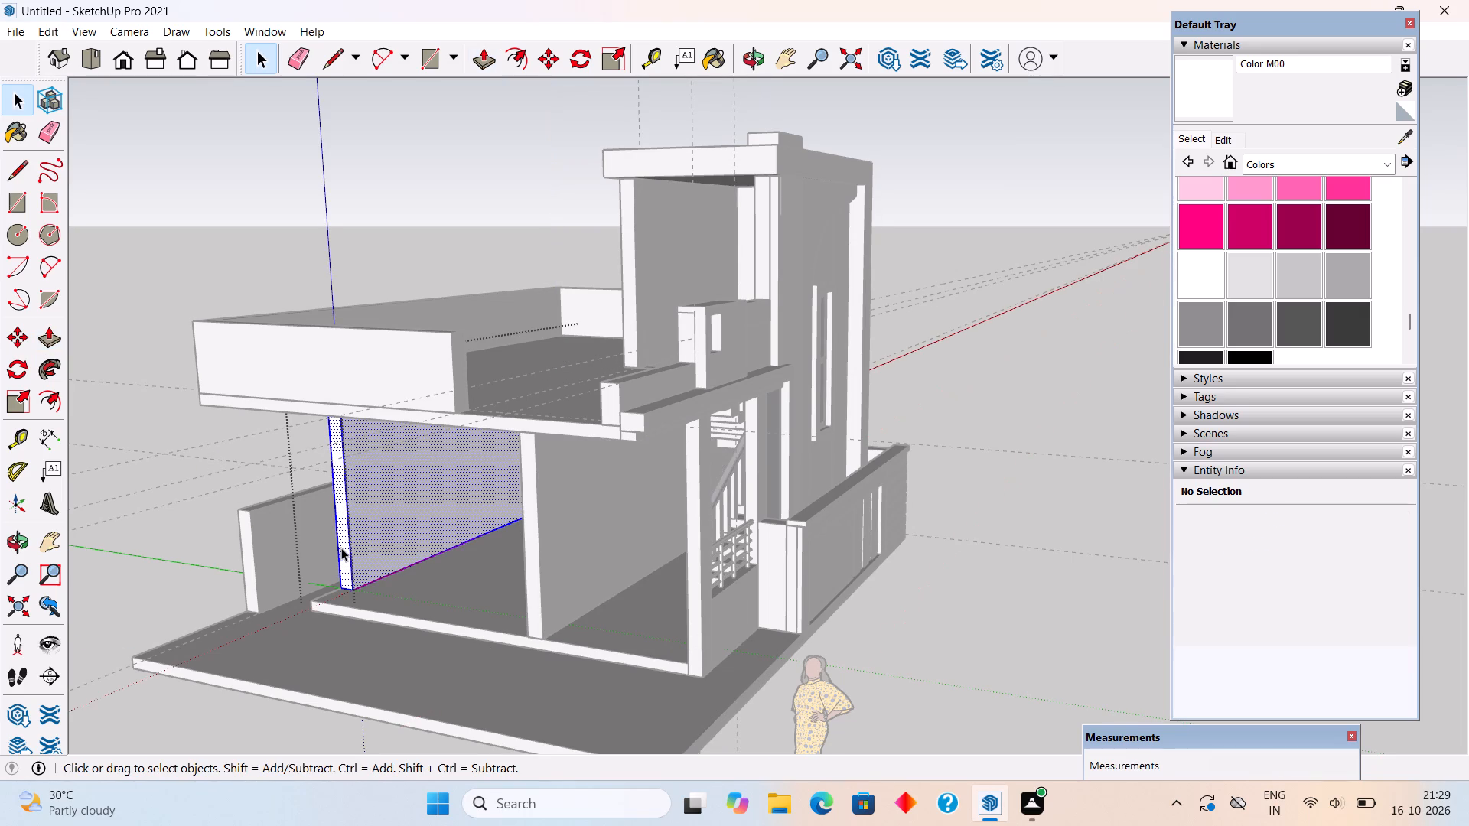
pyautogui.press('p')
pyautogui.click(347, 545)
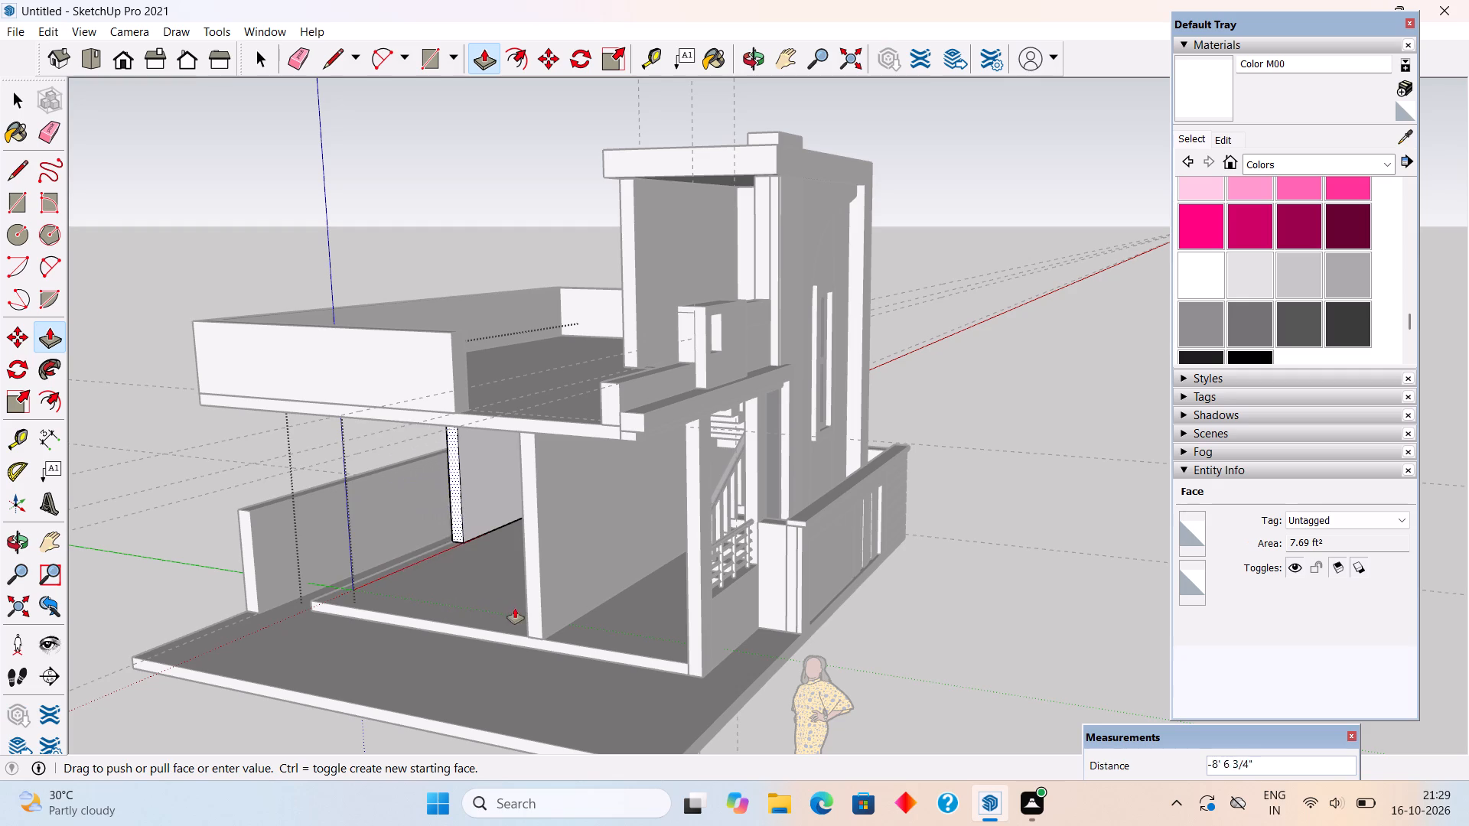
pyautogui.click(536, 616)
pyautogui.press('space')
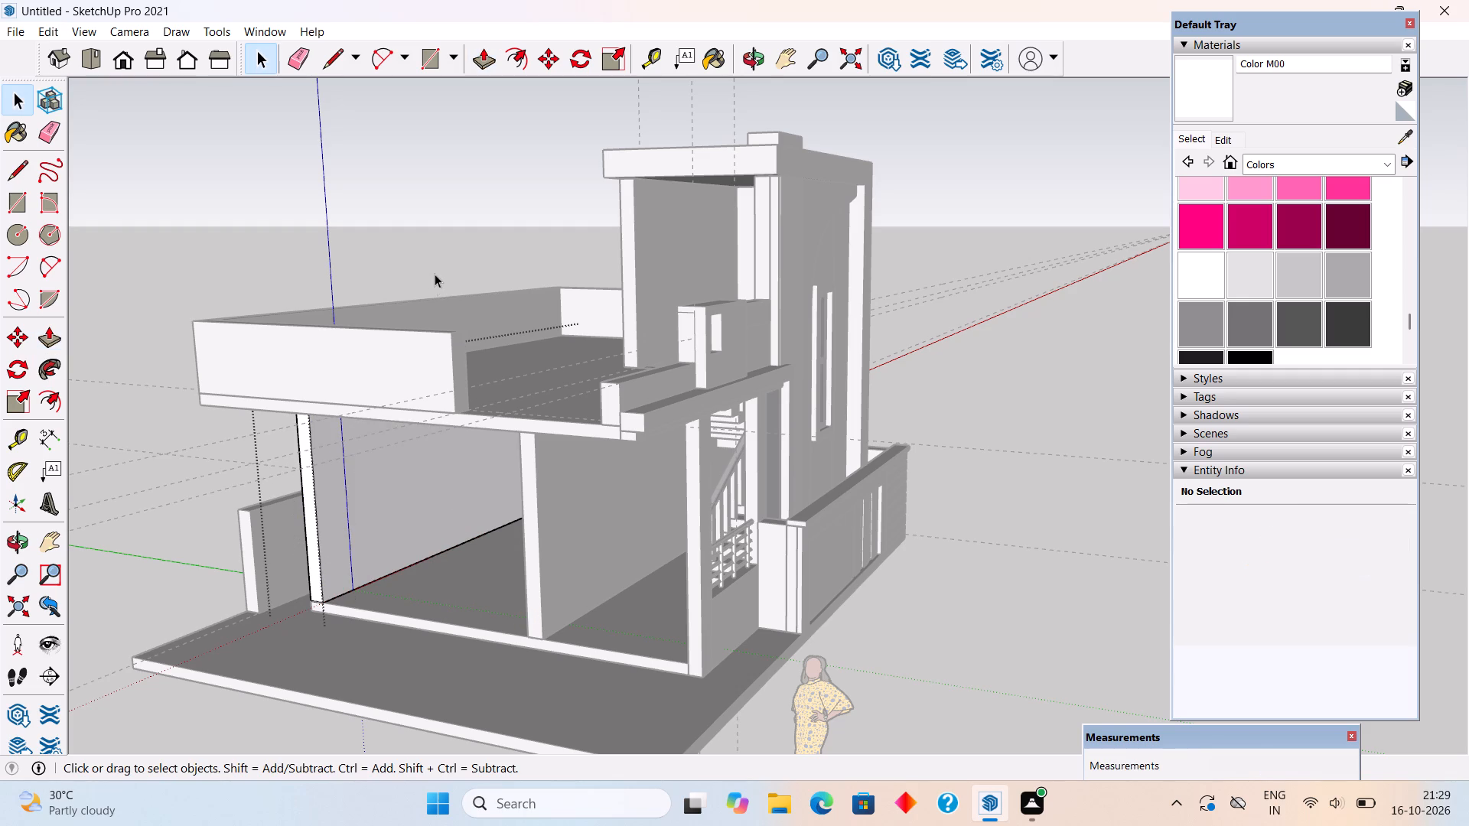
pyautogui.click(434, 271)
# Place vertical guides on the wall behind the porch railing, 1.5' from its free edge and 2.5' beyond the first guide.
pyautogui.scroll(-3, 452, 553)
pyautogui.moveTo(494, 614); pyautogui.dragTo(122, 571, button='middle')
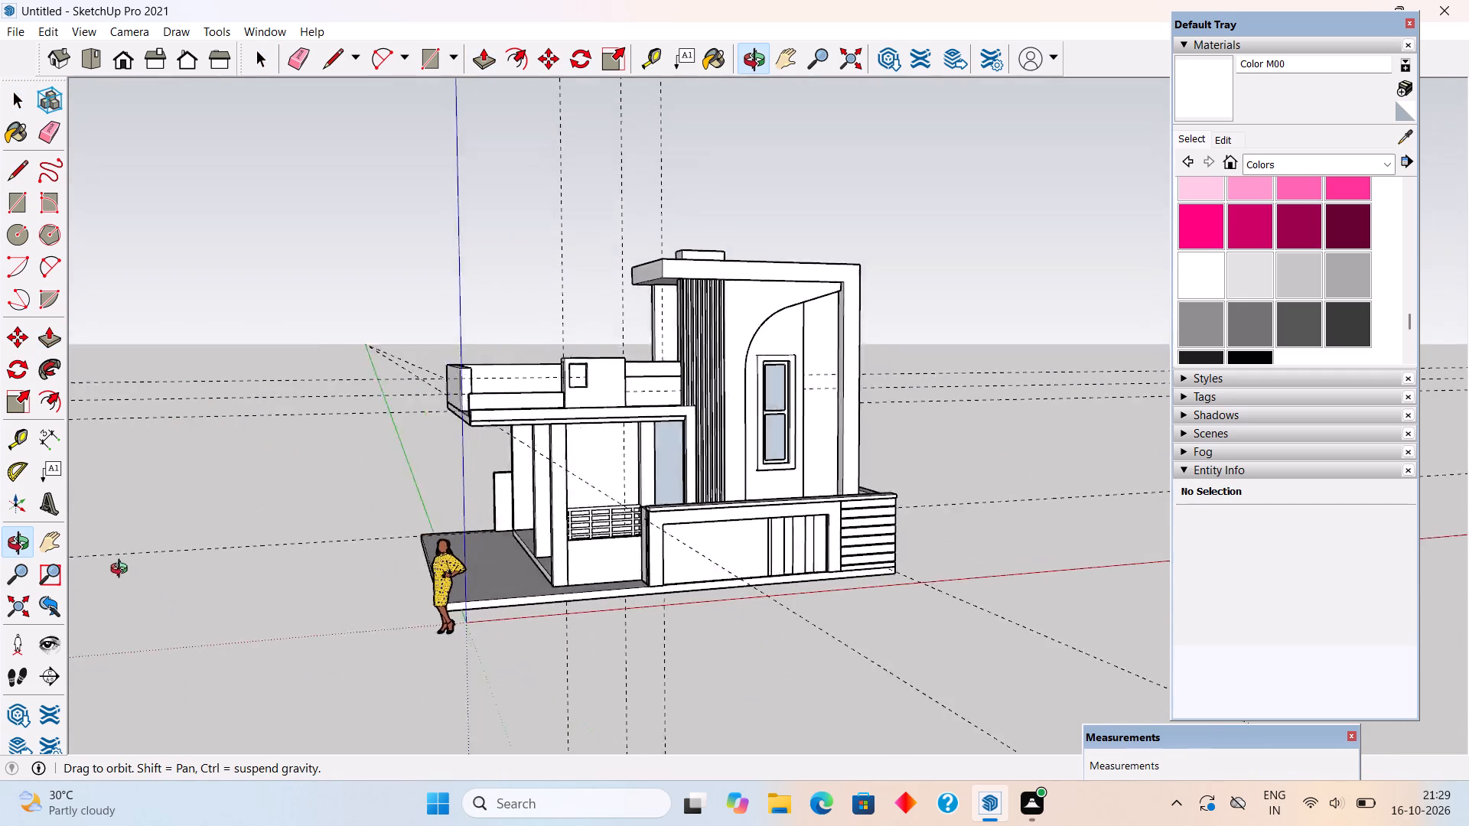
pyautogui.moveTo(122, 571); pyautogui.dragTo(23, 559, button='middle')
pyautogui.scroll(11, 657, 529)
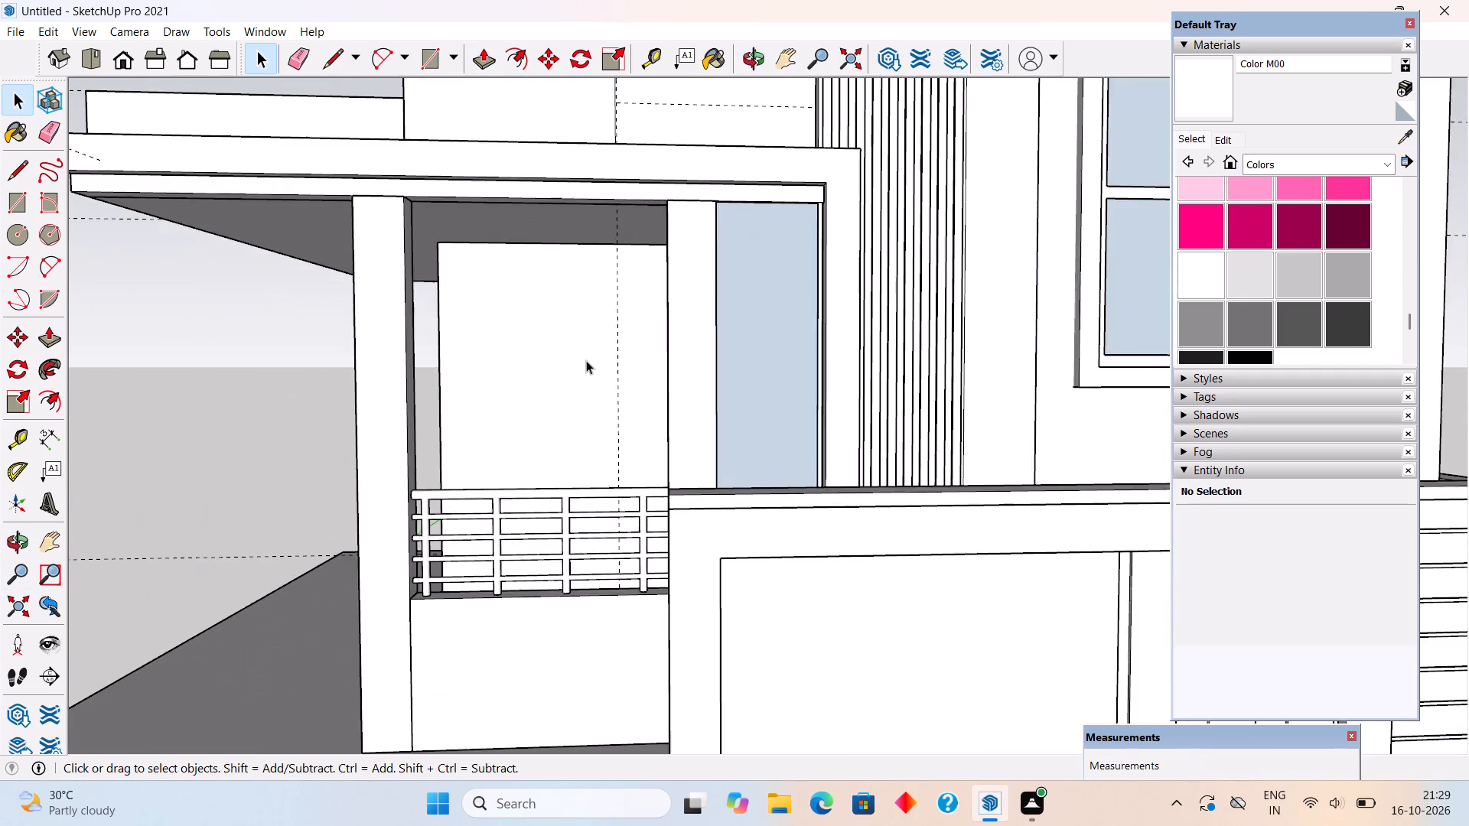
pyautogui.scroll(4, 586, 360)
pyautogui.moveTo(587, 368); pyautogui.dragTo(588, 476, button='middle')
pyautogui.scroll(-2, 607, 457)
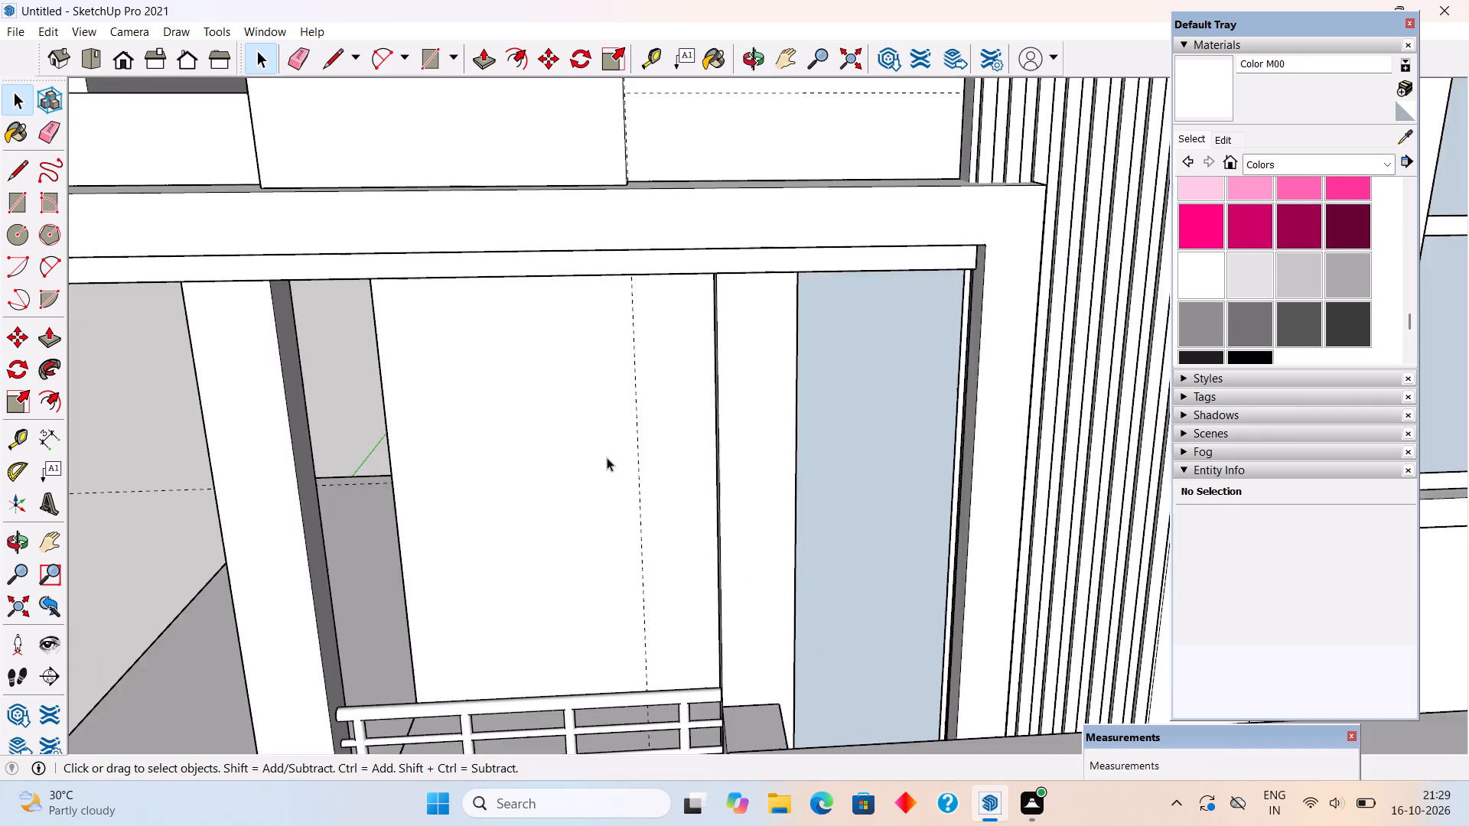
pyautogui.scroll(-1, 607, 457)
pyautogui.moveTo(603, 440); pyautogui.dragTo(614, 378, button='middle')
pyautogui.press('t')
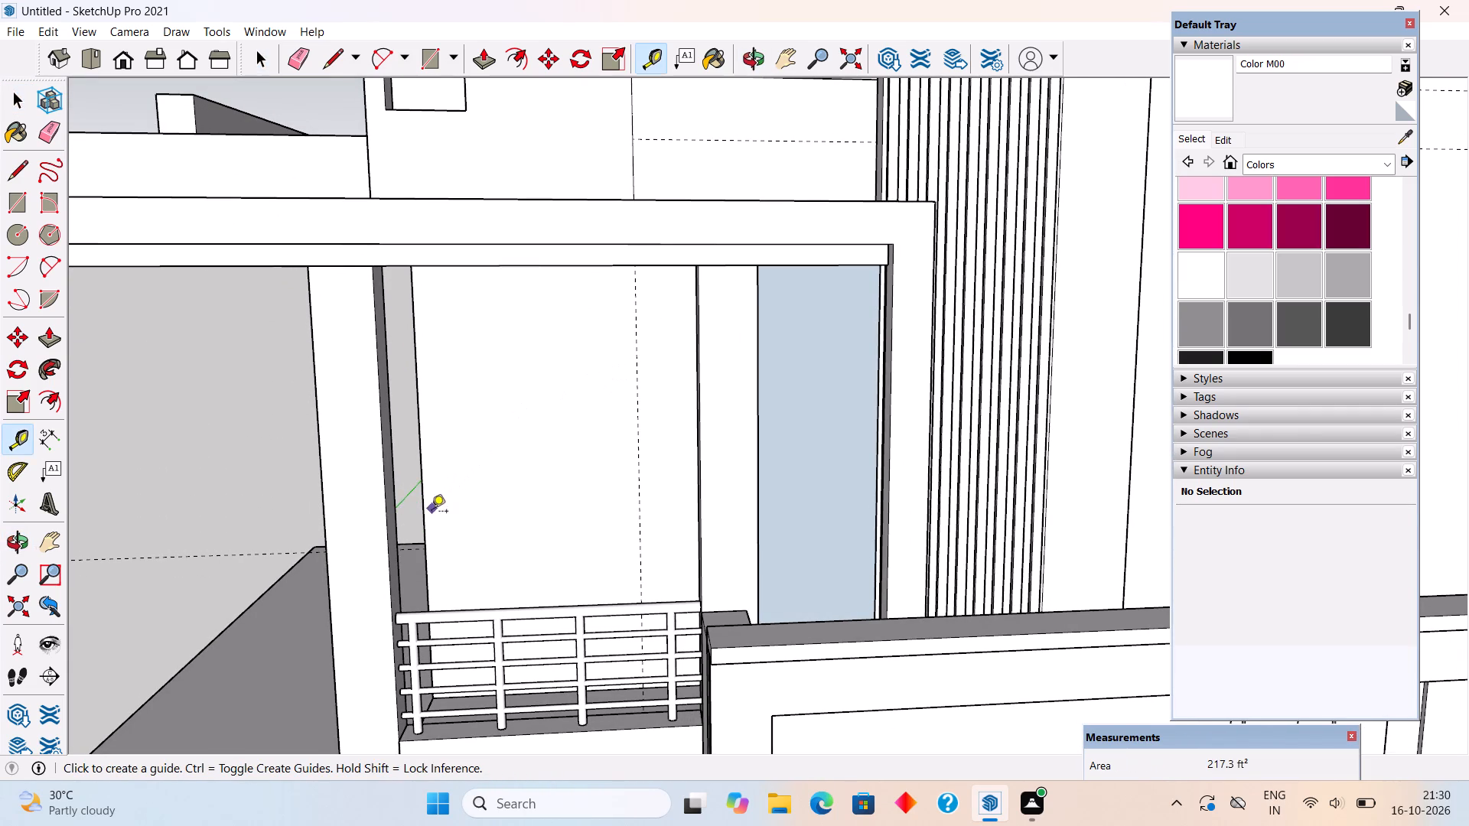
pyautogui.click(423, 527)
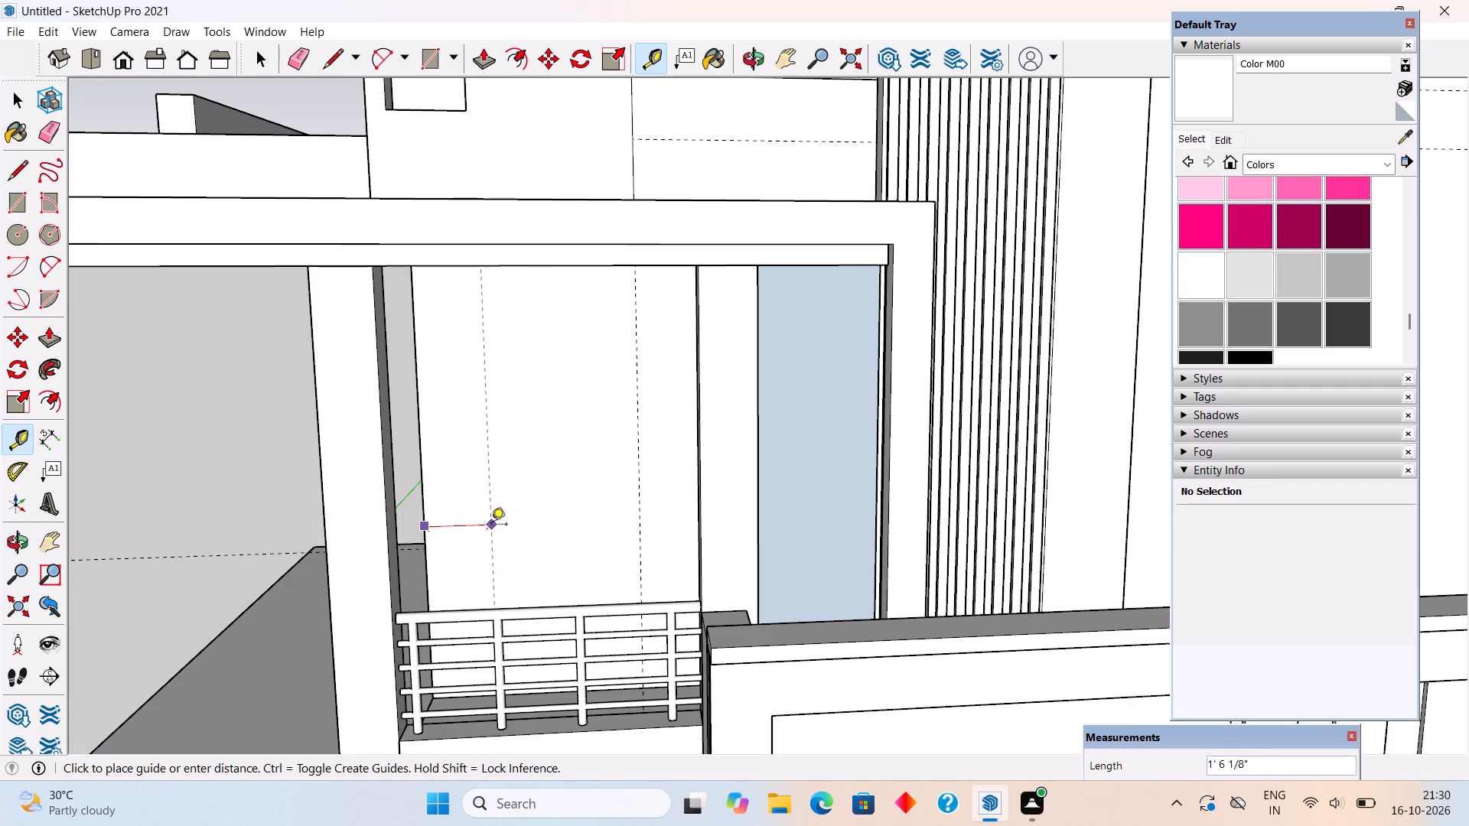
pyautogui.write("1.5'")
pyautogui.press('Return')
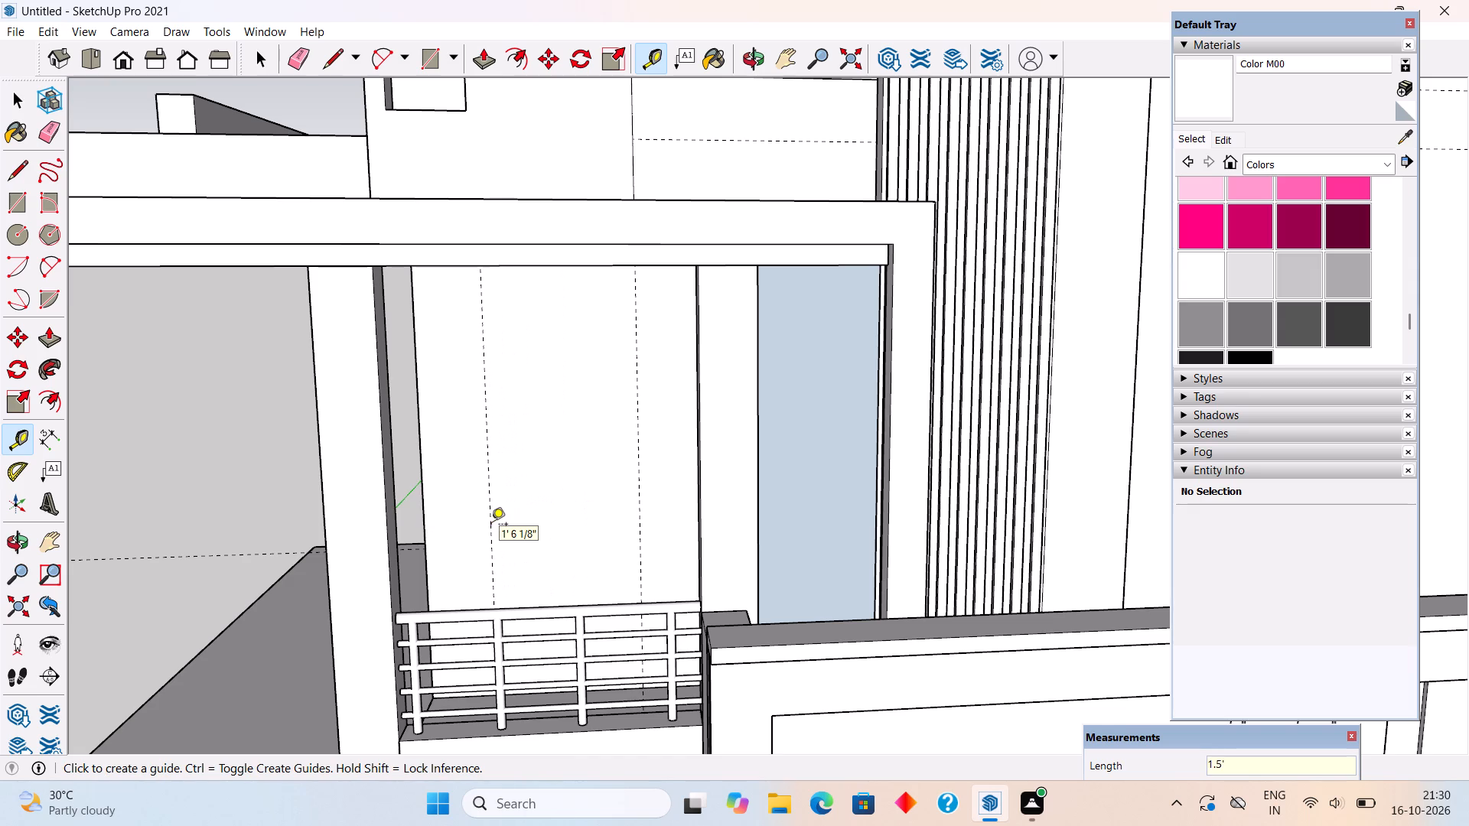
pyautogui.click(489, 574)
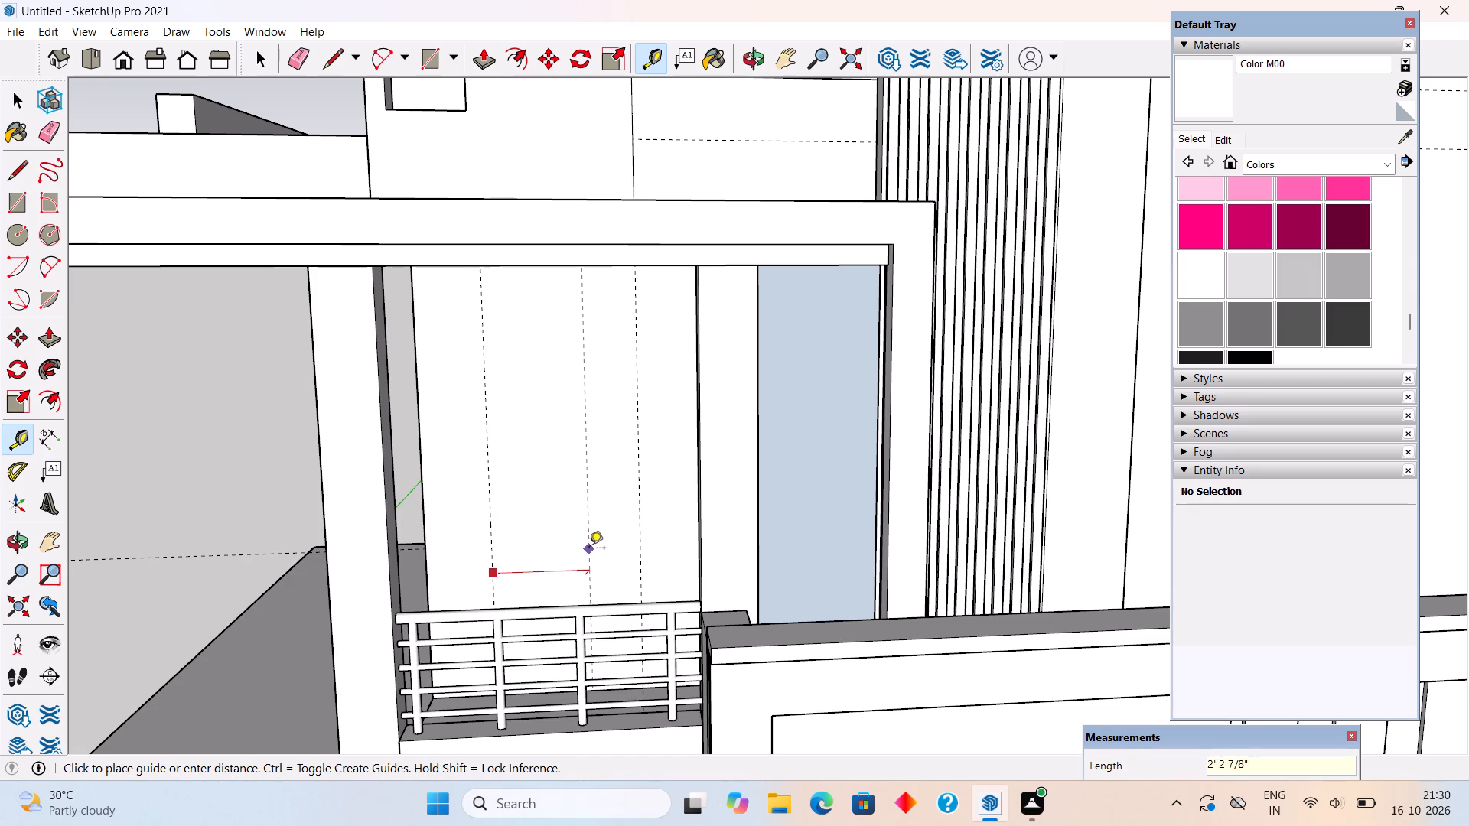
pyautogui.write("2.5'")
pyautogui.press('Return')
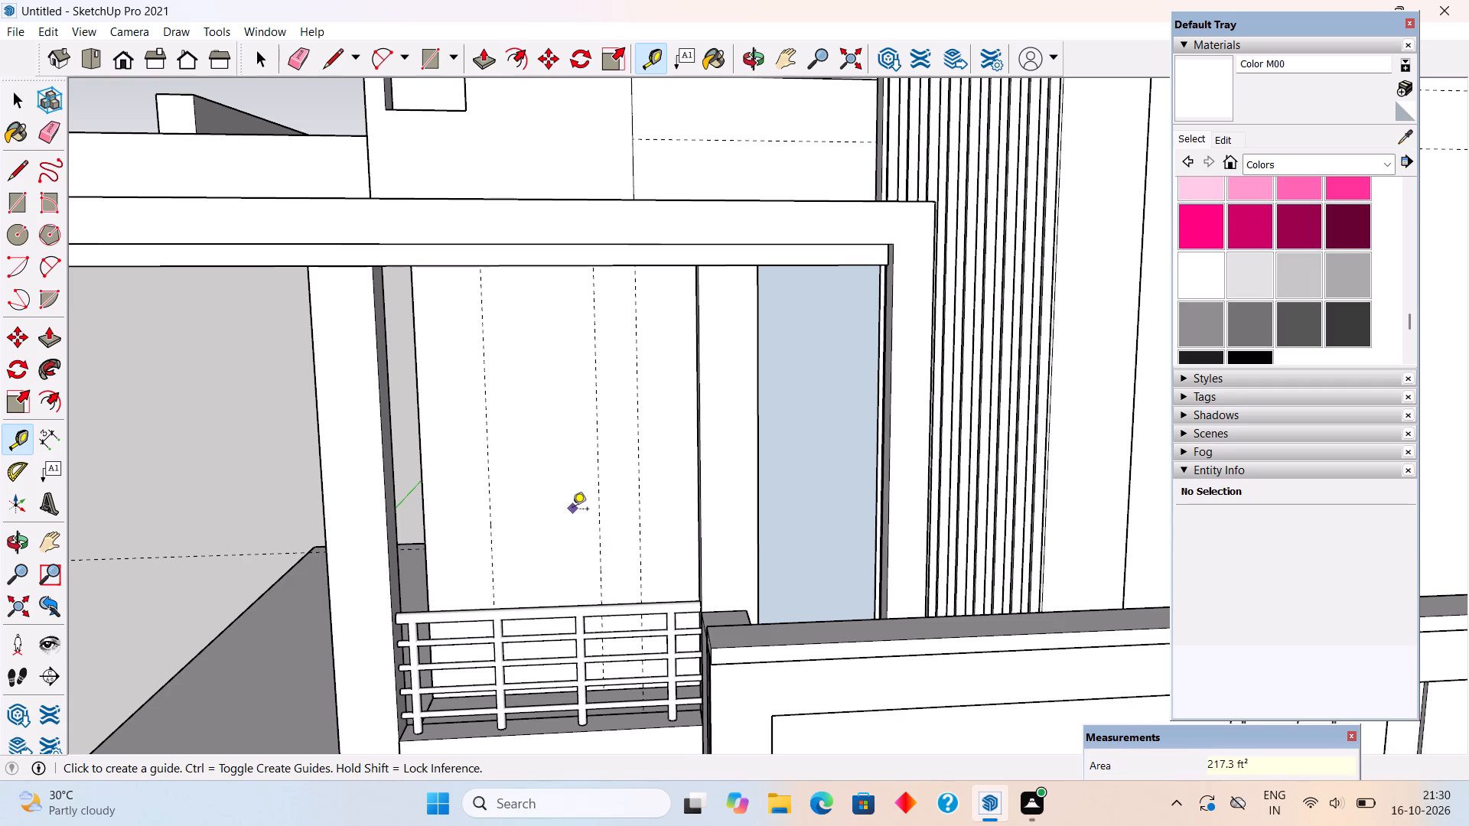
# Place horizontal guides on the same wall, 3' above its base edge and 4' above the first guide.
pyautogui.moveTo(572, 512); pyautogui.dragTo(551, 642, button='middle')
pyautogui.scroll(3, 551, 642)
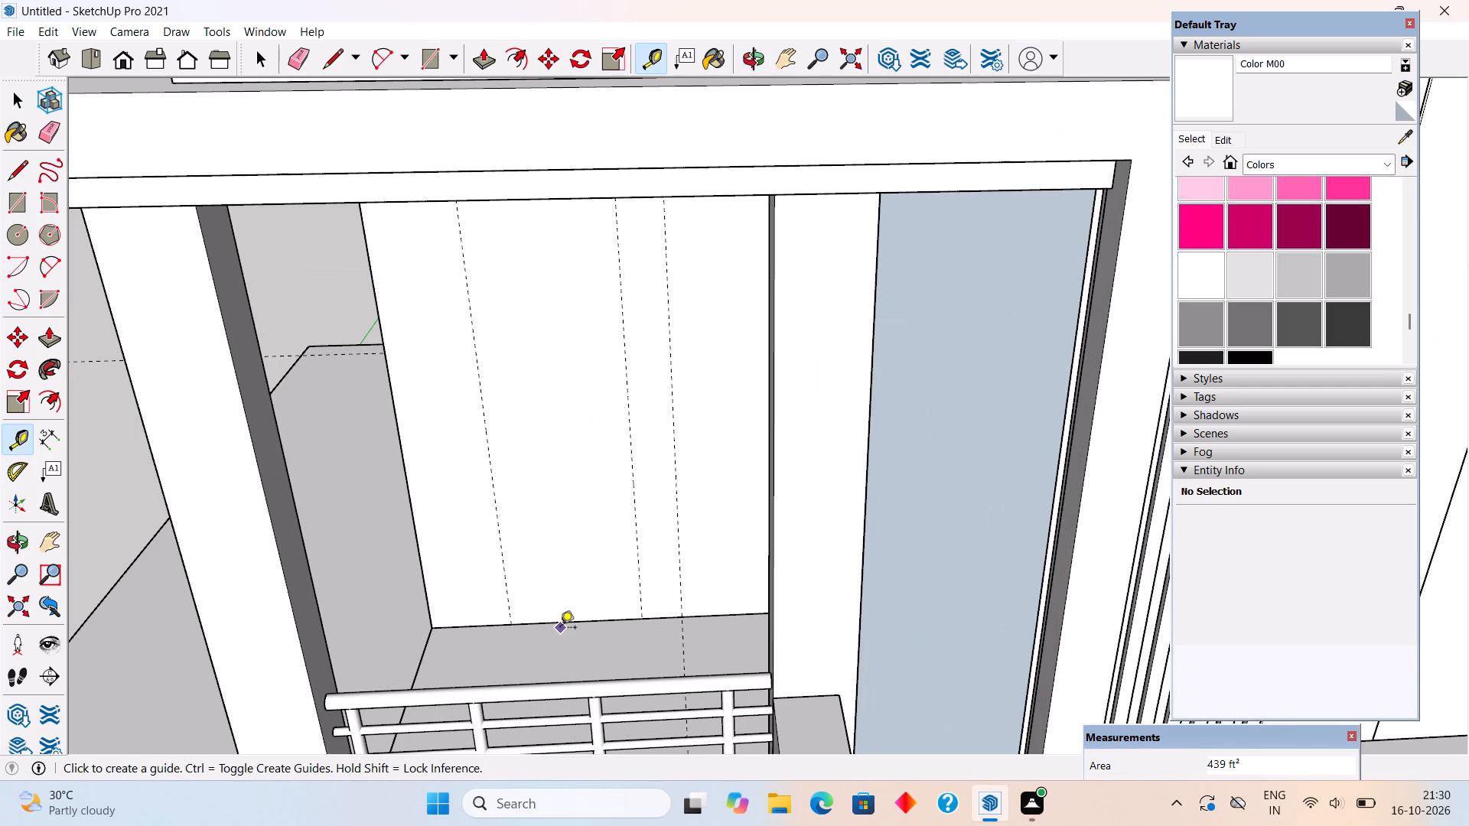
pyautogui.click(562, 622)
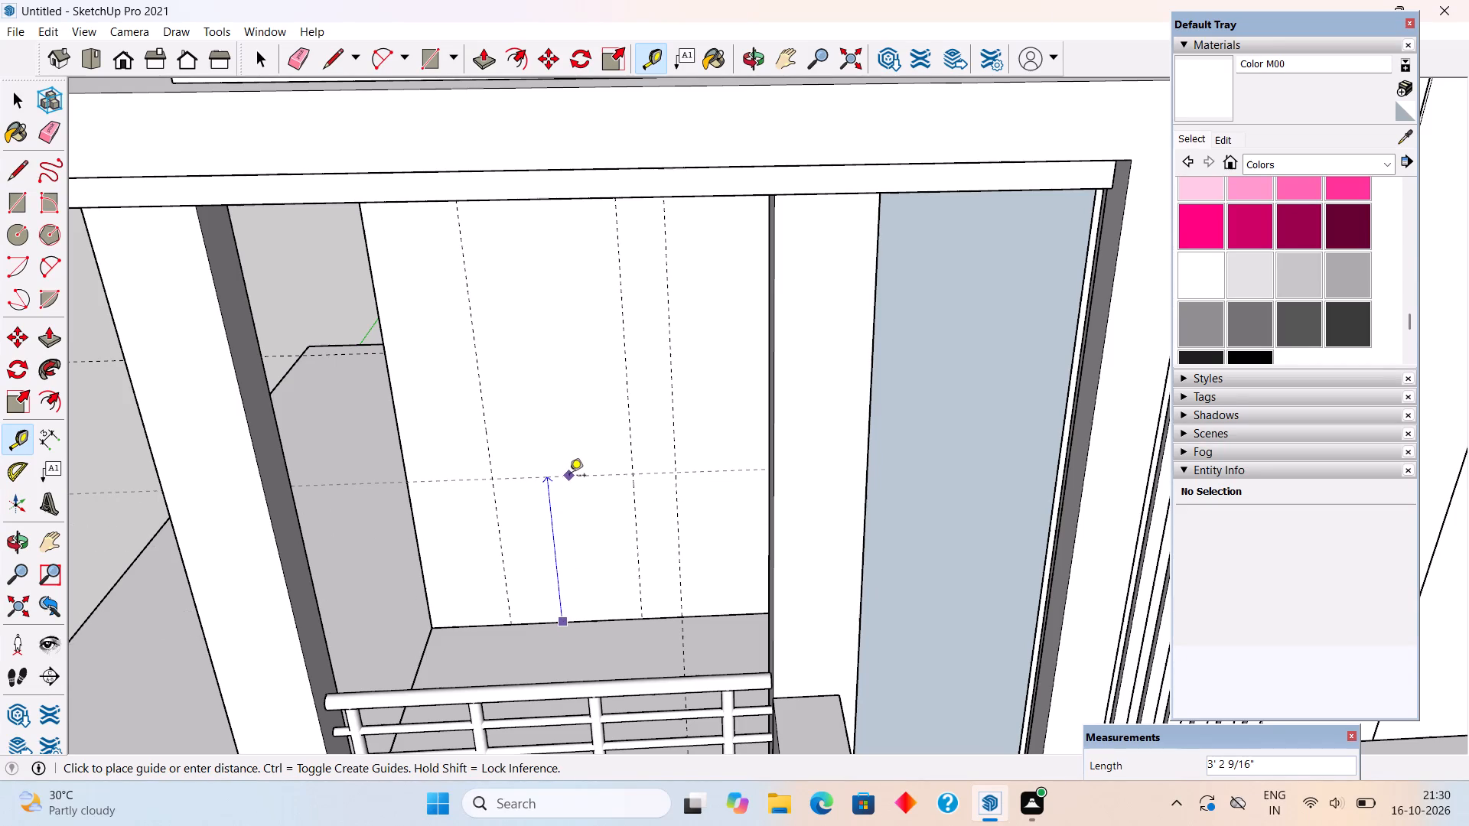
pyautogui.write("3'")
pyautogui.press('Return')
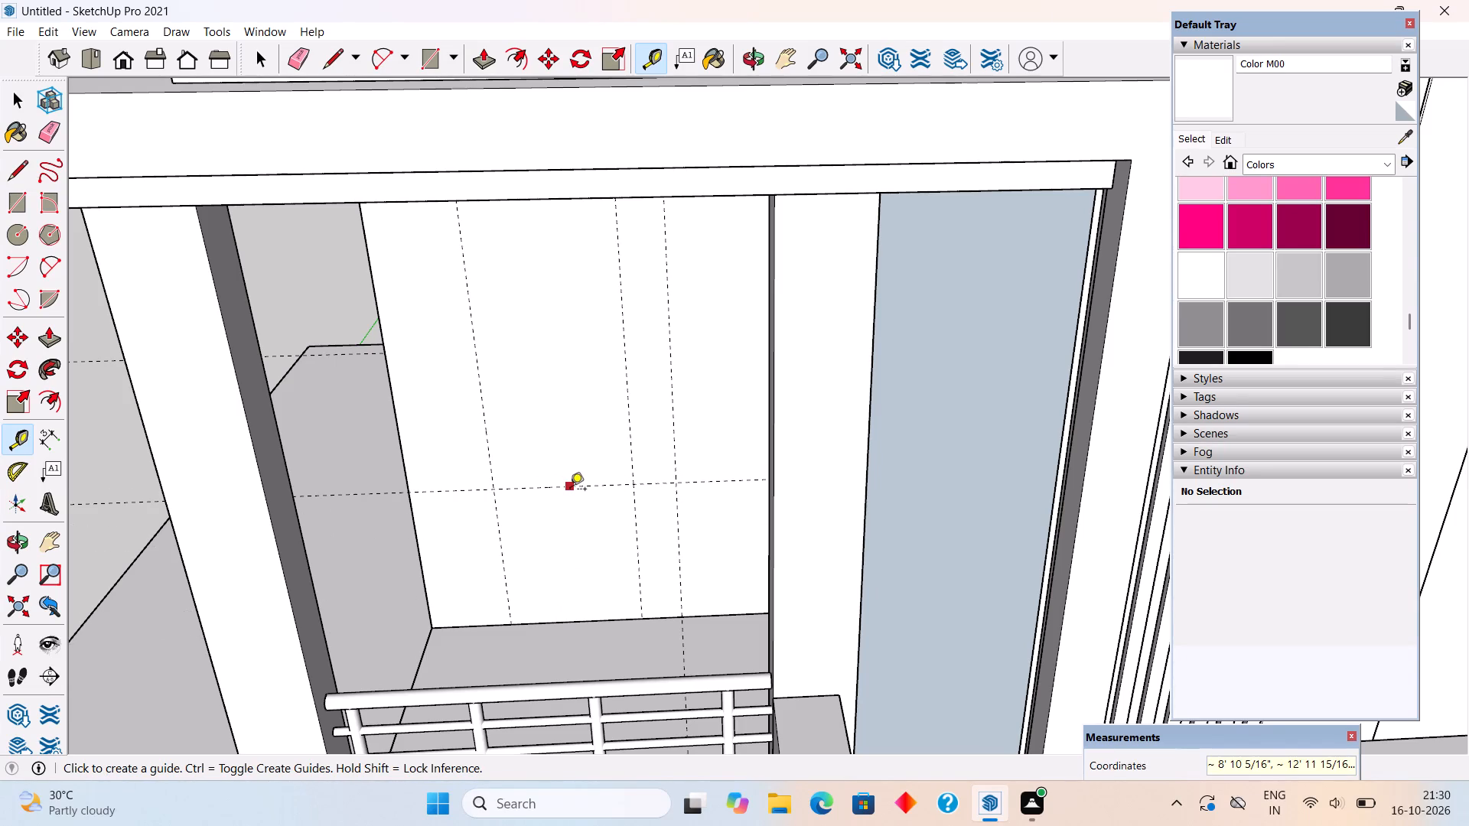
pyautogui.click(570, 490)
pyautogui.write("4'")
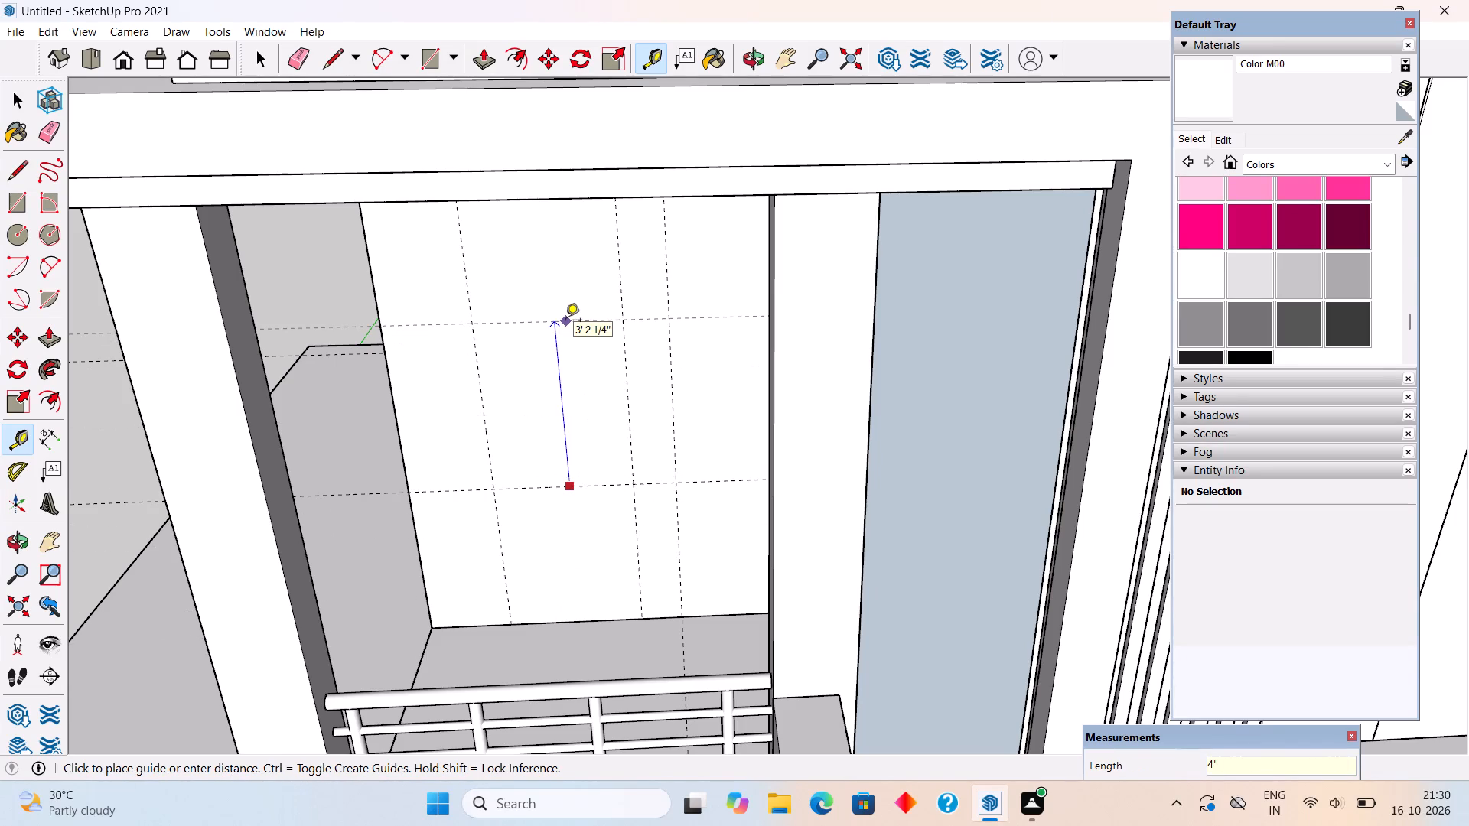
pyautogui.press('Return')
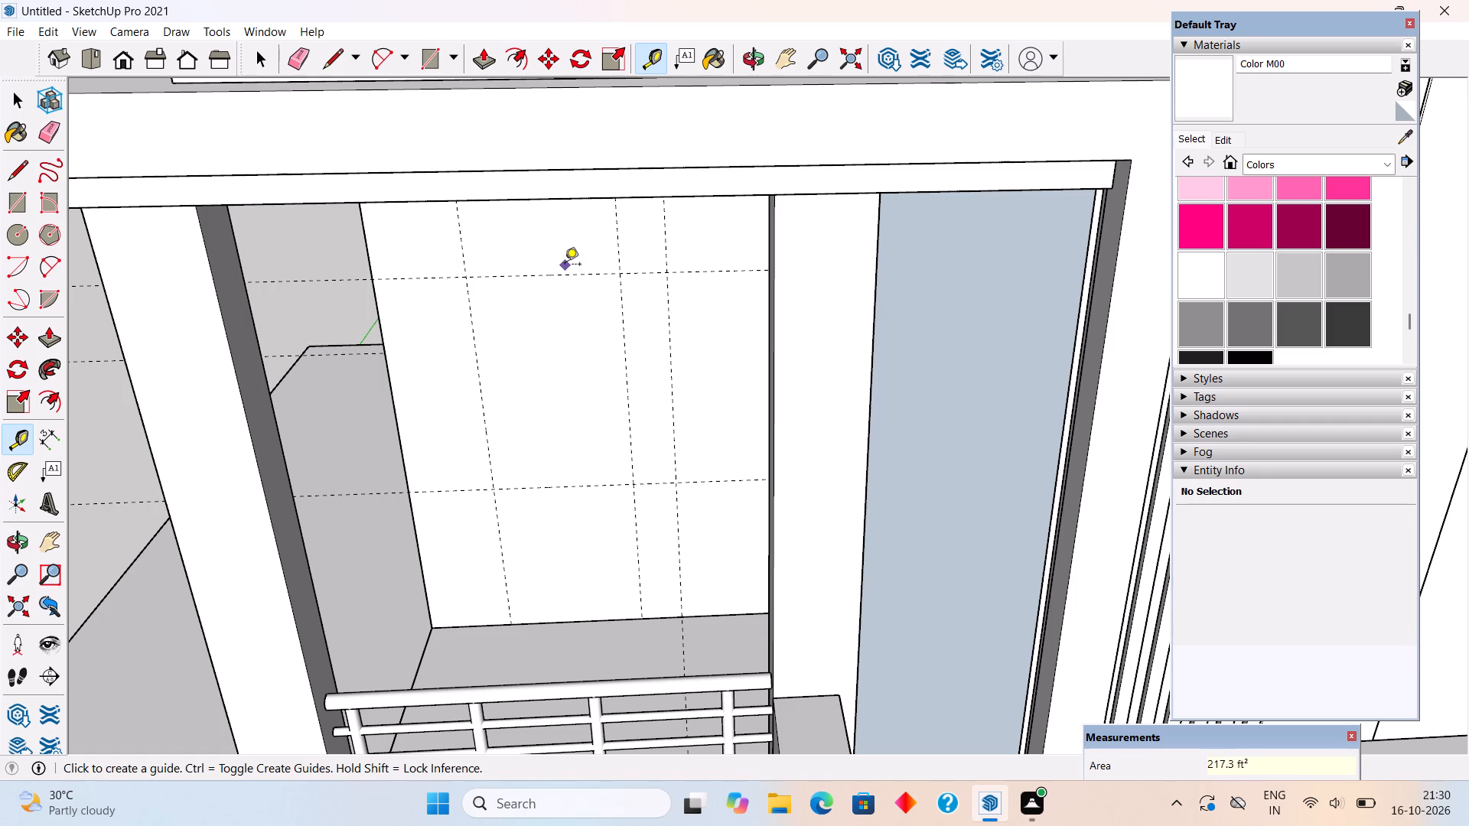
# Place a horizontal guide 1' above the upper guide on the wall behind the porch railing.
pyautogui.press('space')
pyautogui.scroll(-8, 565, 265)
pyautogui.moveTo(676, 470); pyautogui.dragTo(682, 260, button='middle')
pyautogui.scroll(-1, 679, 317)
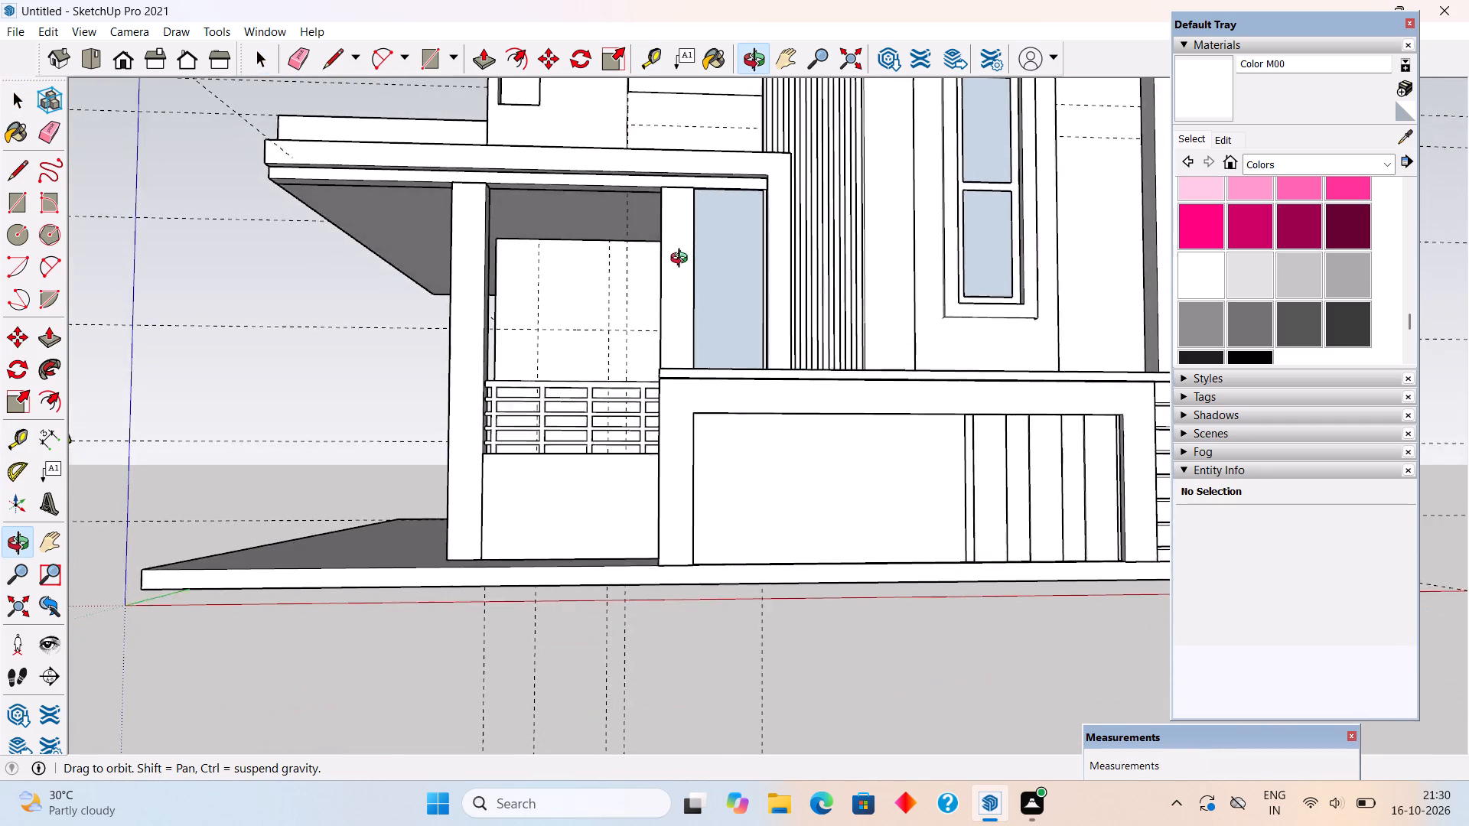
pyautogui.moveTo(682, 260); pyautogui.dragTo(691, 340, button='middle')
pyautogui.scroll(3, 498, 275)
pyautogui.moveTo(578, 371); pyautogui.dragTo(580, 421, button='middle')
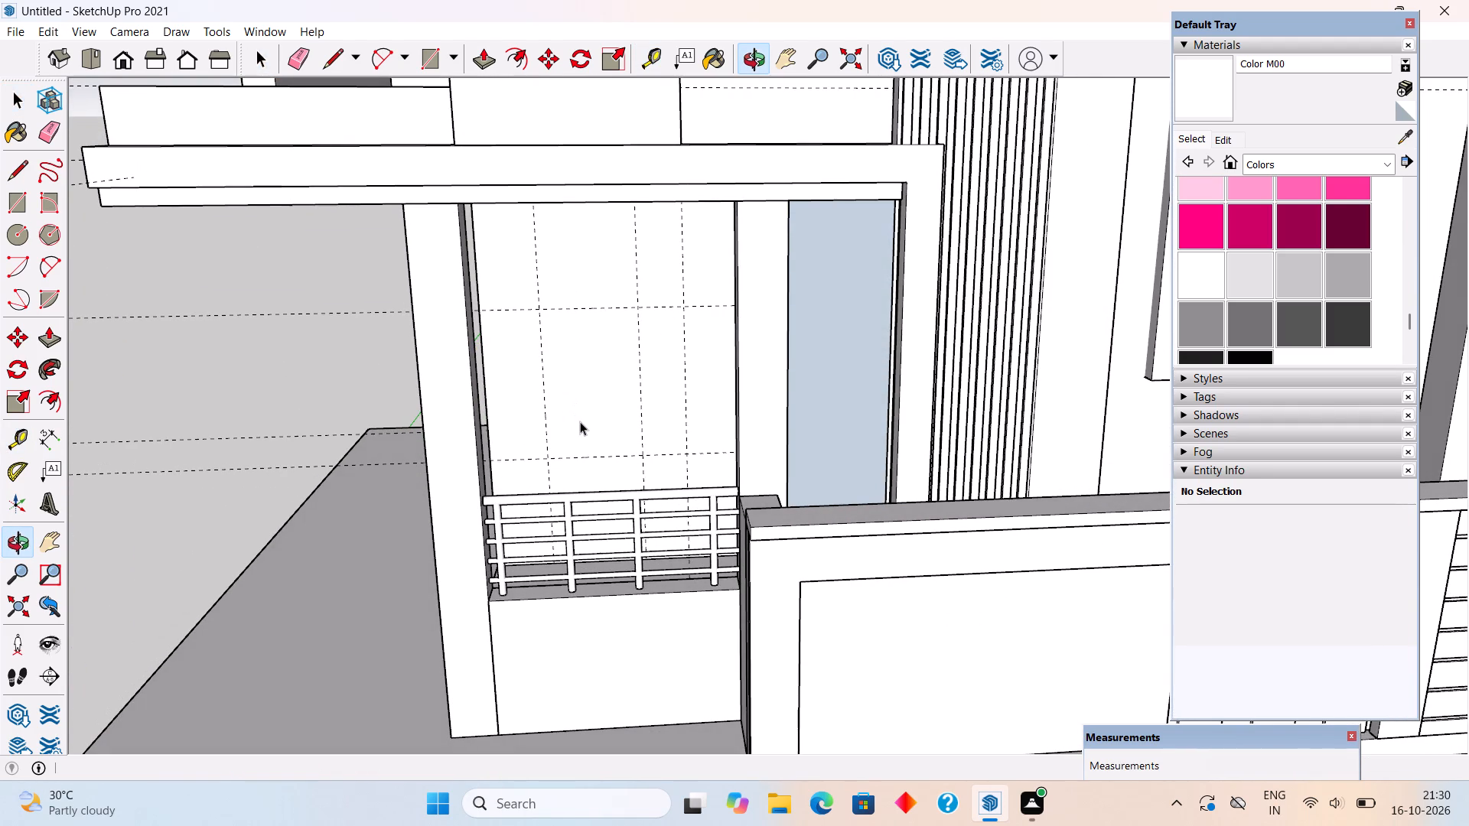
pyautogui.press('t')
pyautogui.click(589, 306)
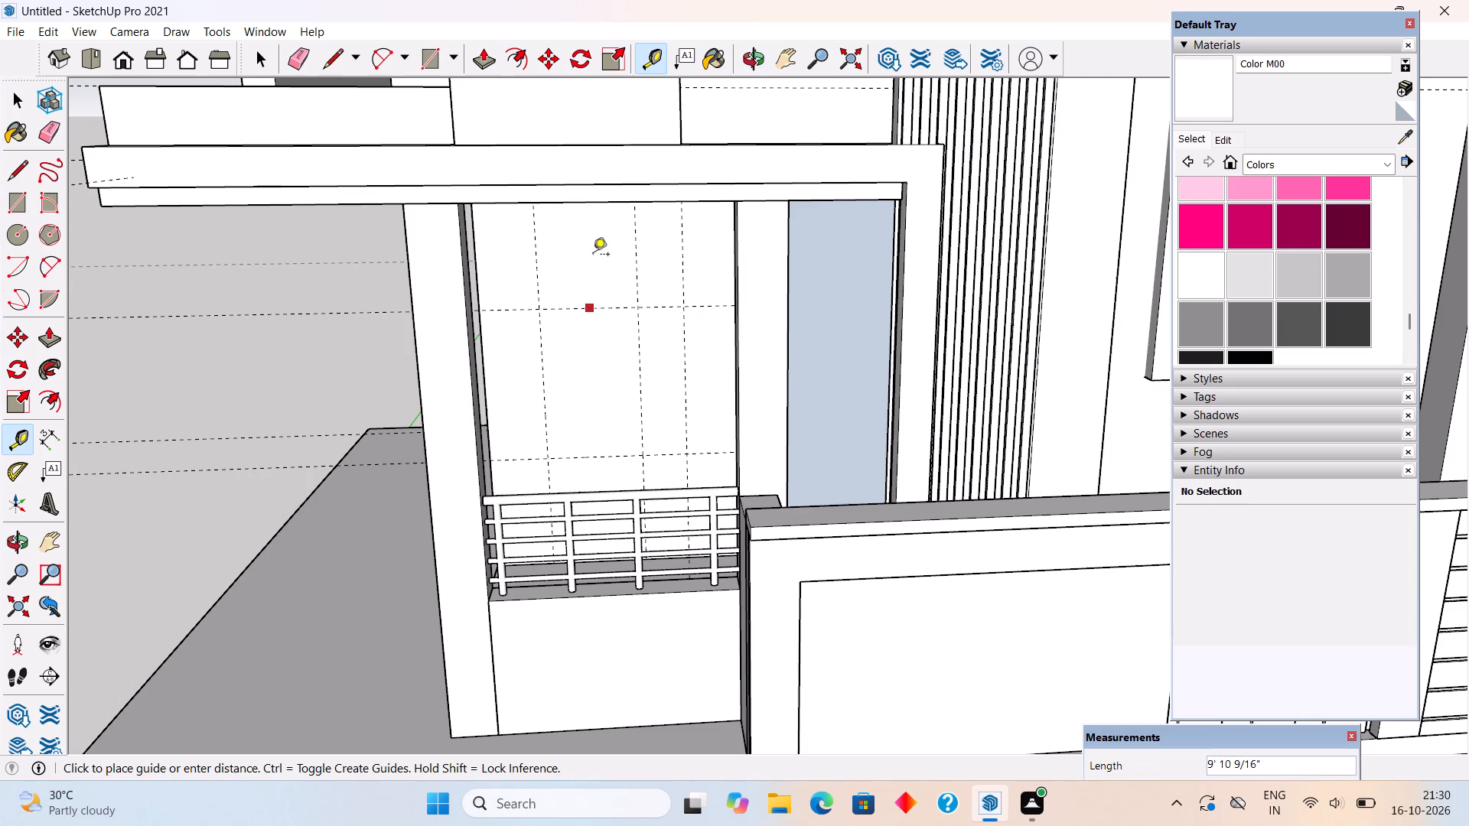
pyautogui.write("1'")
pyautogui.press('Return')
pyautogui.press('space')
# Inside the wall group, draw a 2' 6" by 5' rectangle between the guides and push it 9" through to cut a window opening.
pyautogui.write('r')
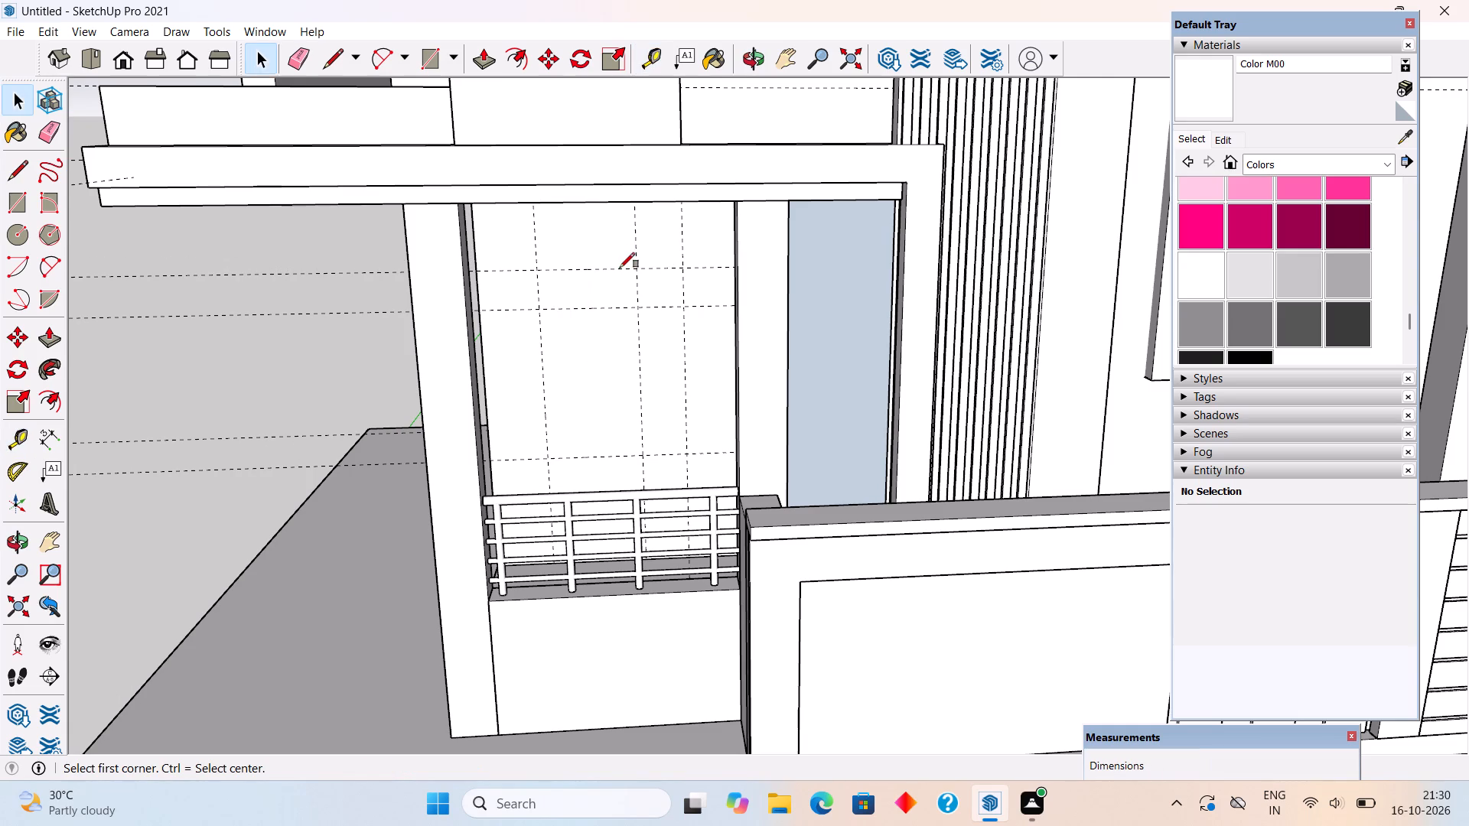
pyautogui.click(537, 269)
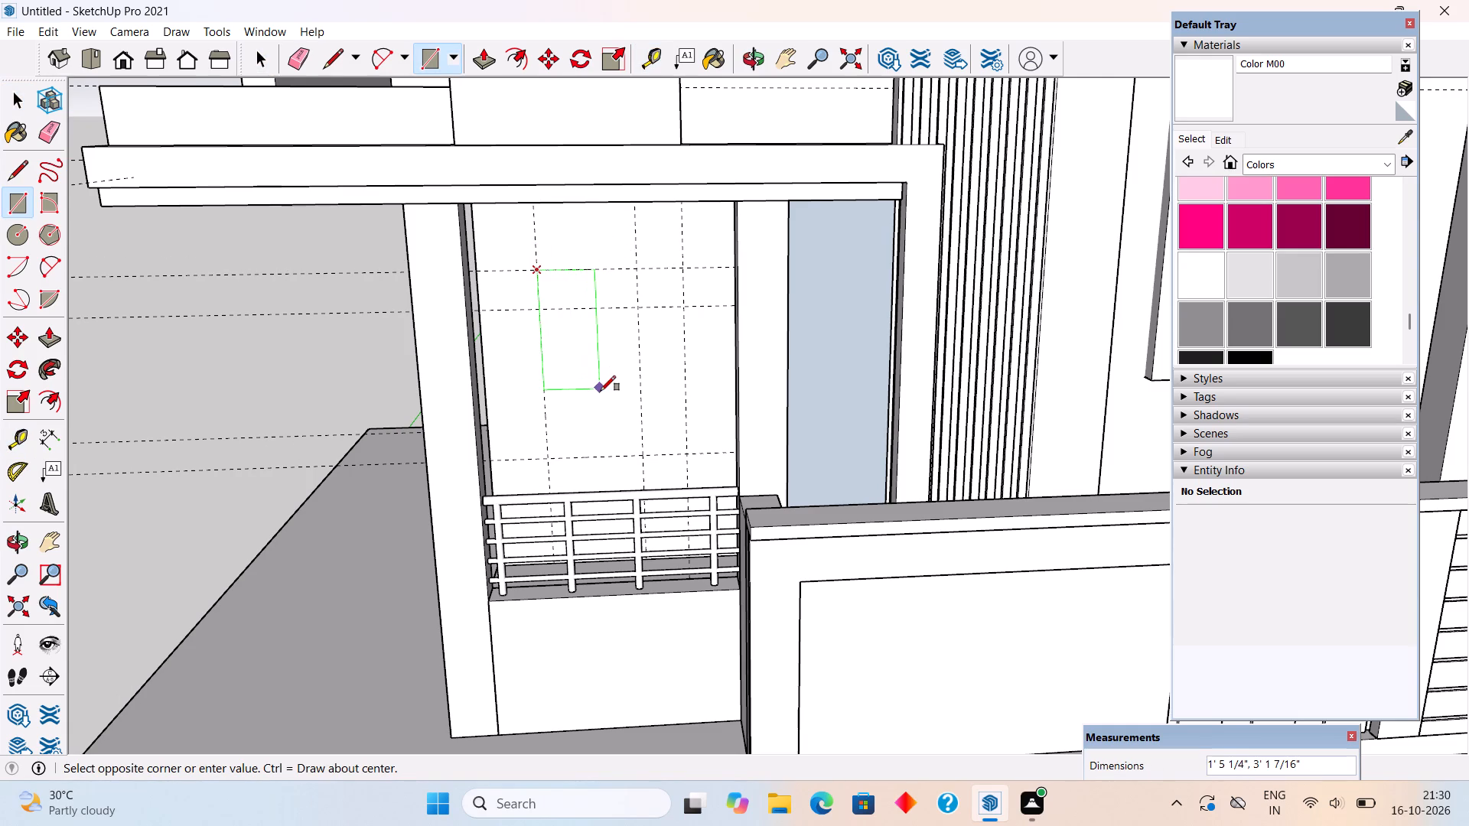
pyautogui.press('space')
pyautogui.tripleClick(601, 391)
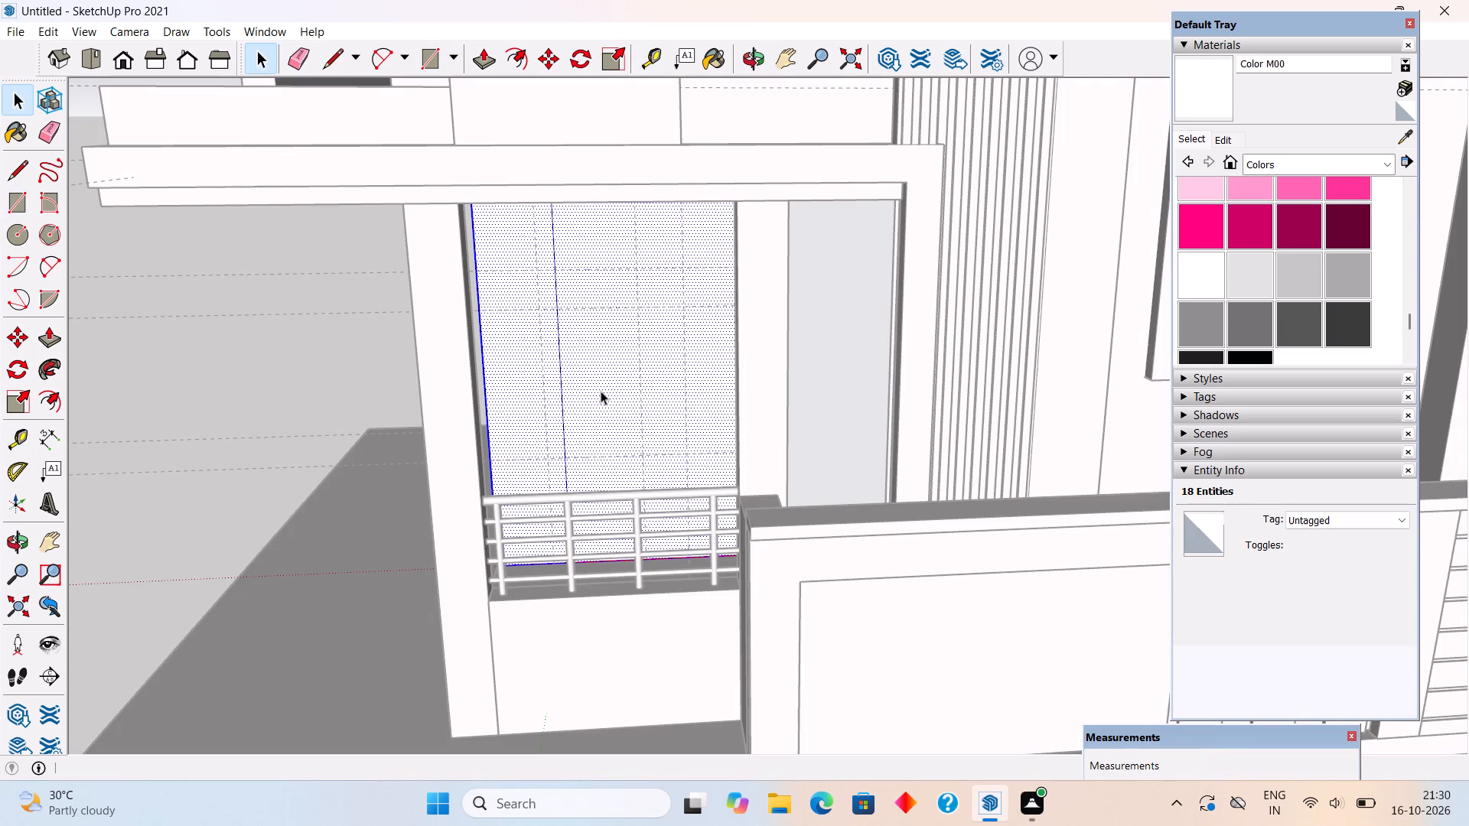
pyautogui.press('r')
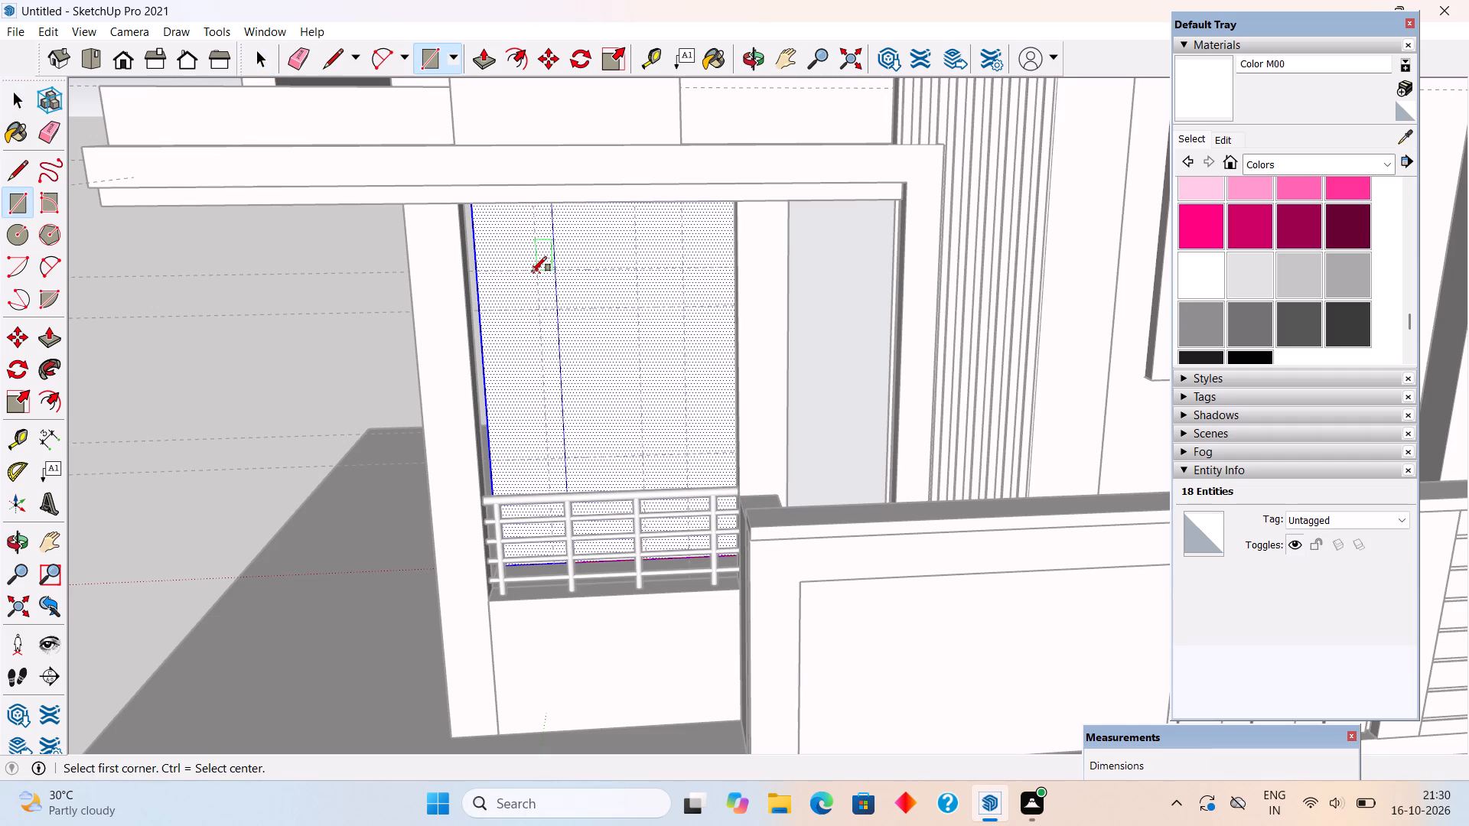
pyautogui.click(532, 272)
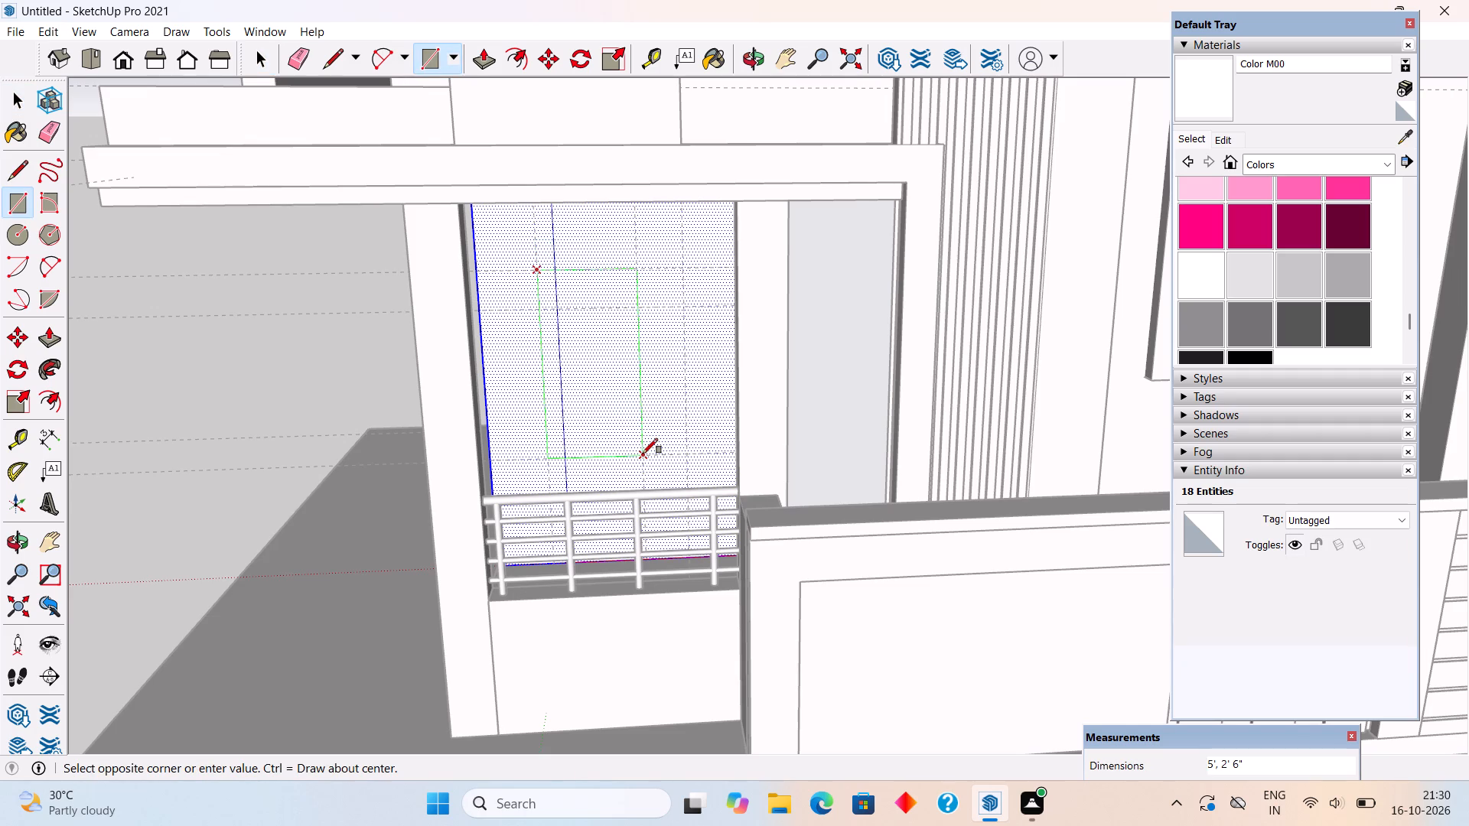
pyautogui.click(643, 454)
pyautogui.press('p')
pyautogui.moveTo(630, 442); pyautogui.dragTo(589, 312)
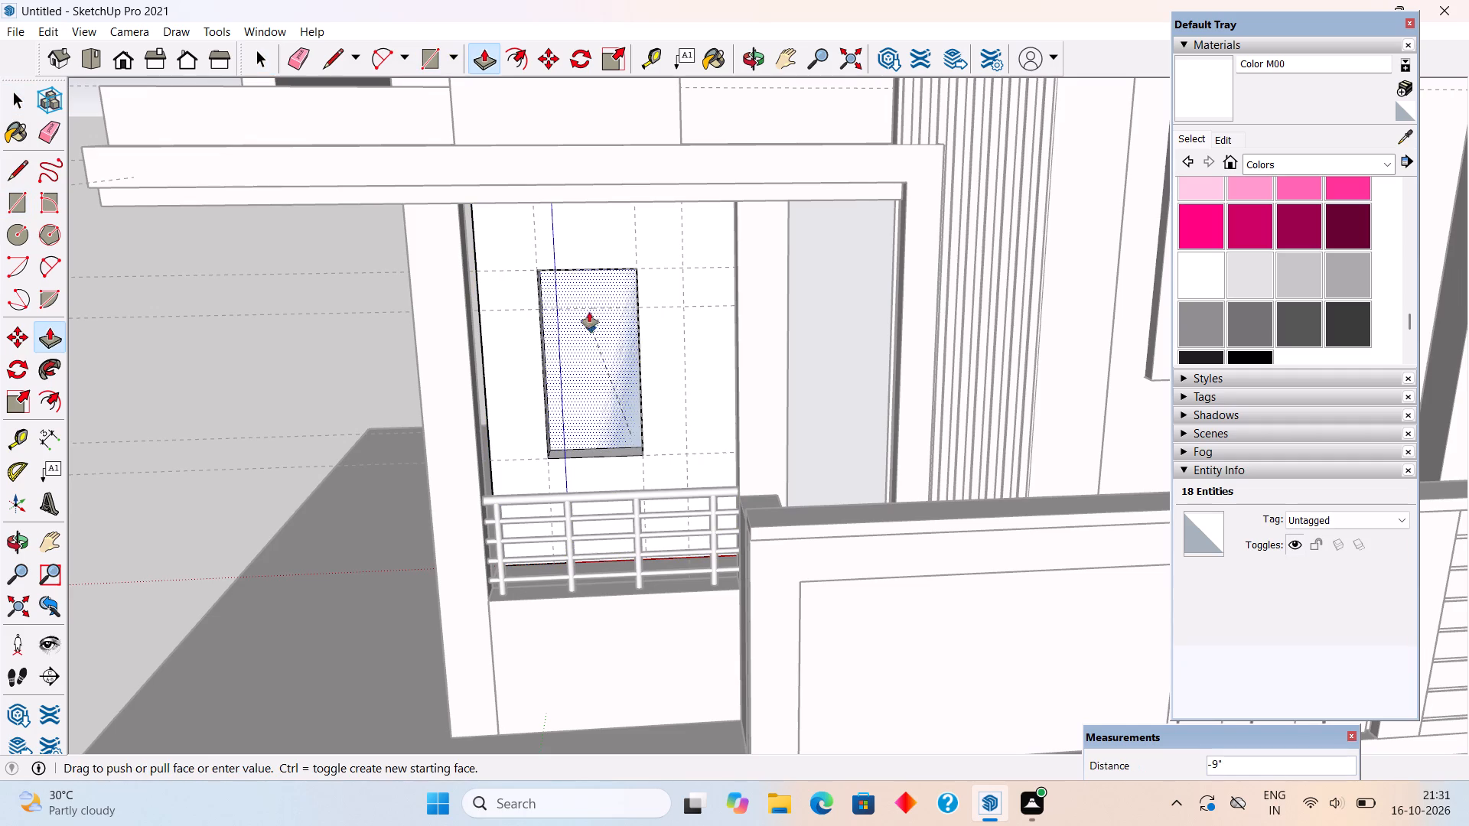
pyautogui.moveTo(589, 312); pyautogui.dragTo(588, 299)
pyautogui.press('space')
pyautogui.click(379, 322)
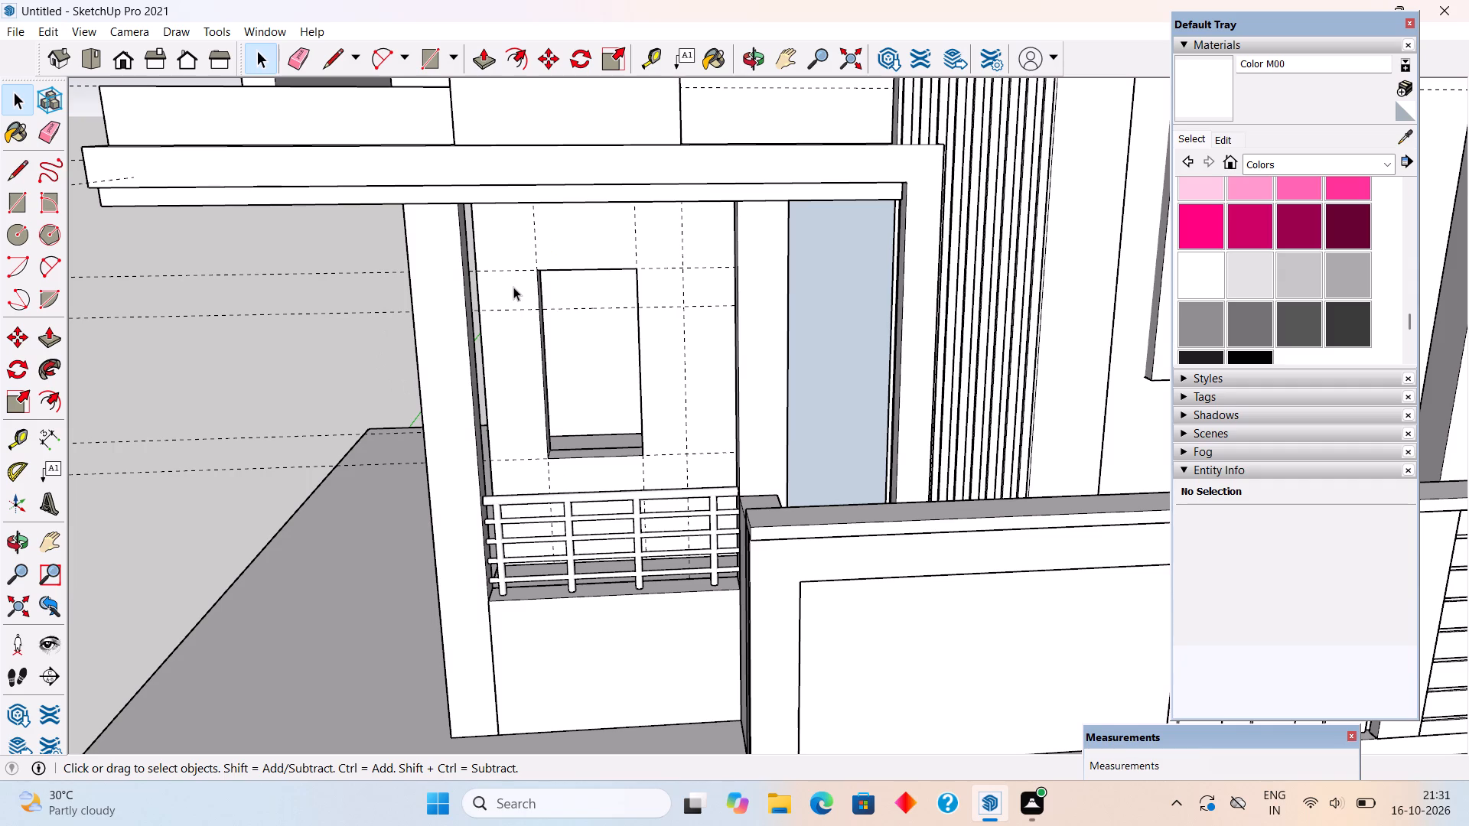
# Draw a 2' 6" by 5' rectangle over the opening, offset it 4" inward and delete the inner face to leave a frame outline.
pyautogui.press('r')
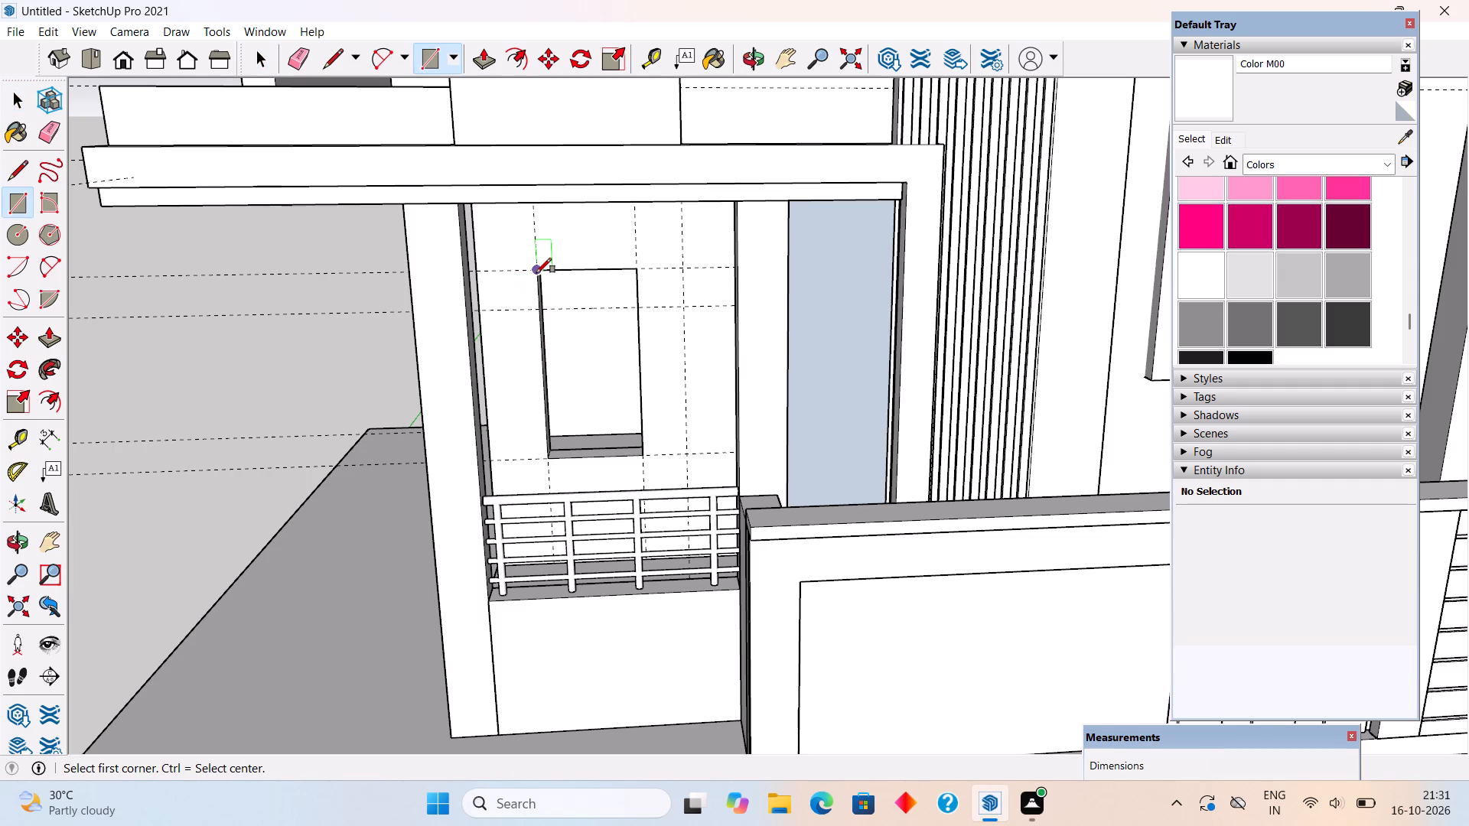
pyautogui.click(536, 273)
pyautogui.click(640, 456)
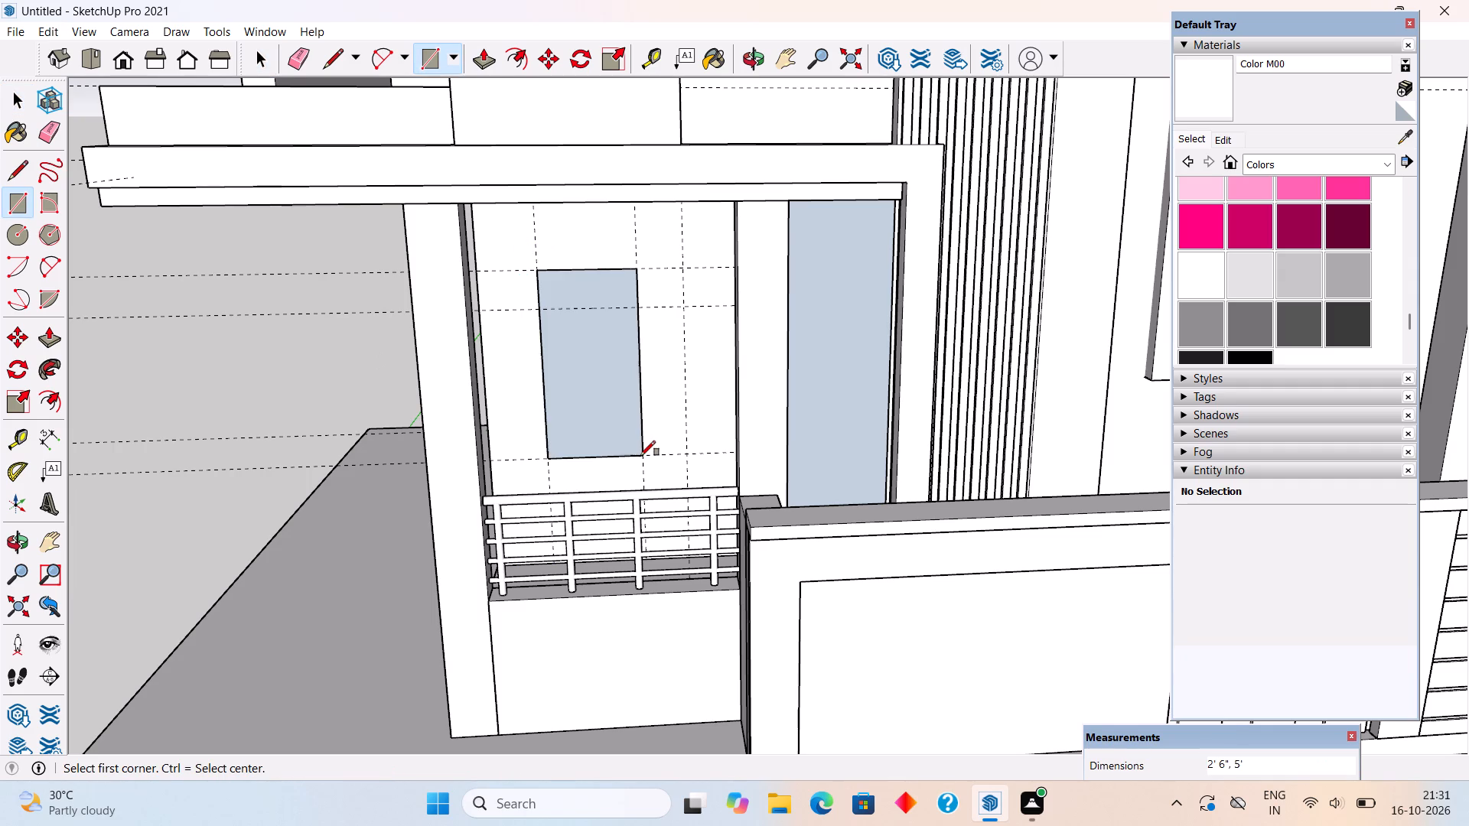
pyautogui.press('f')
pyautogui.click(627, 445)
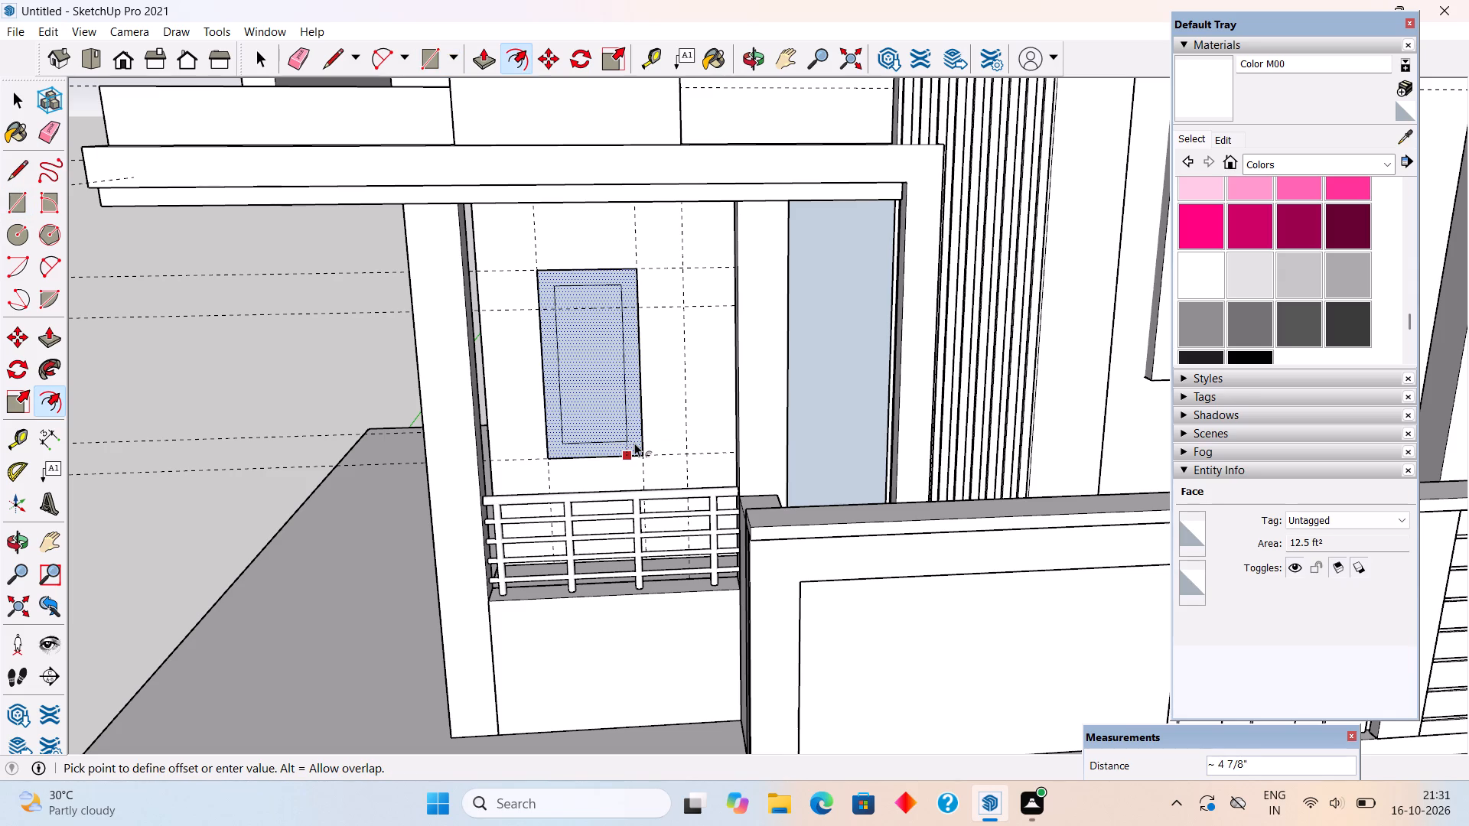
pyautogui.write('4"')
pyautogui.press('Return')
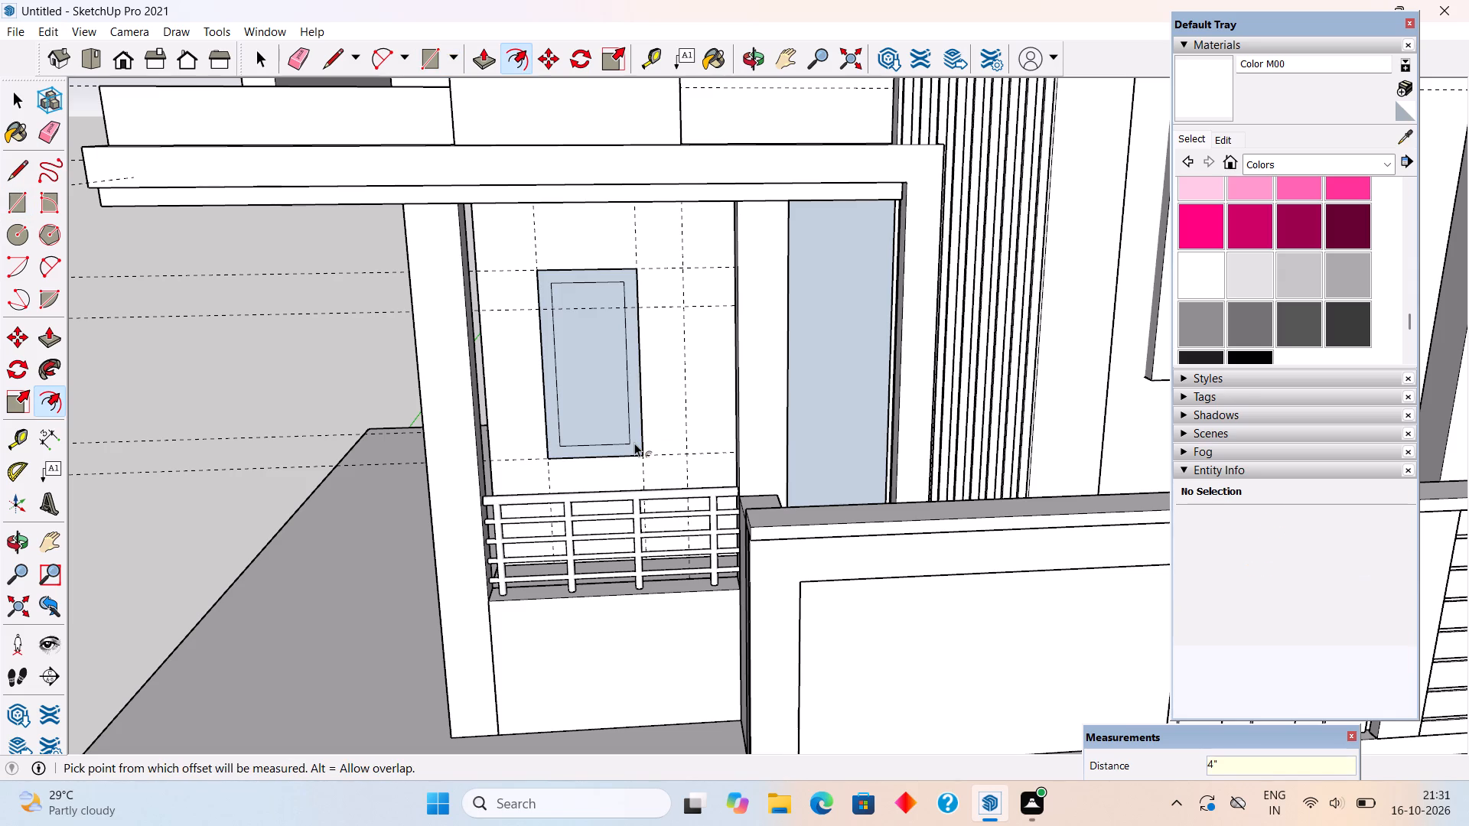
pyautogui.press('space')
pyautogui.click(623, 424)
pyautogui.press('Delete')
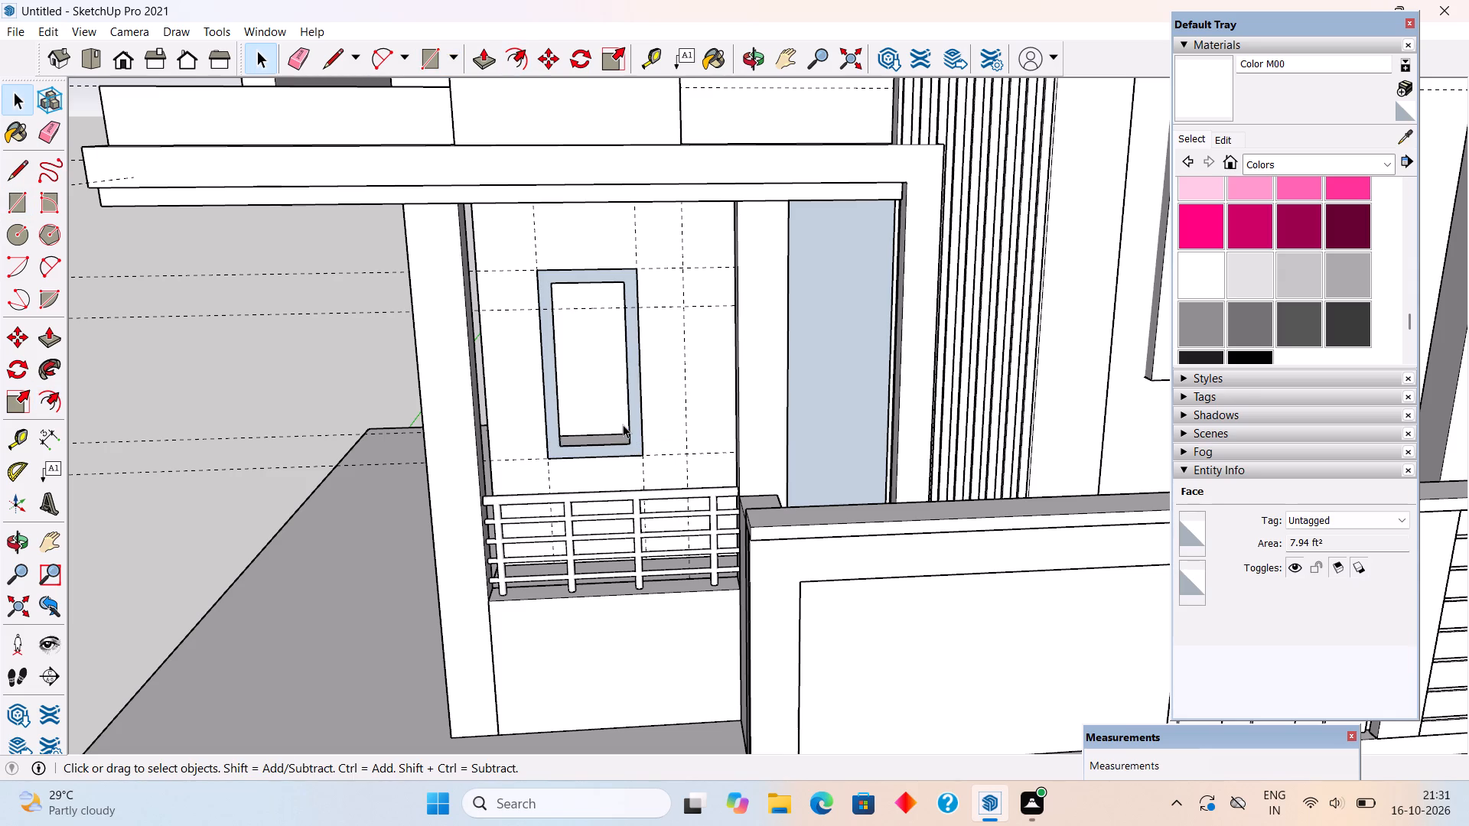
# Push/Pull the window frame face outward 4".
pyautogui.click(637, 444)
pyautogui.press('p')
pyautogui.click(637, 444)
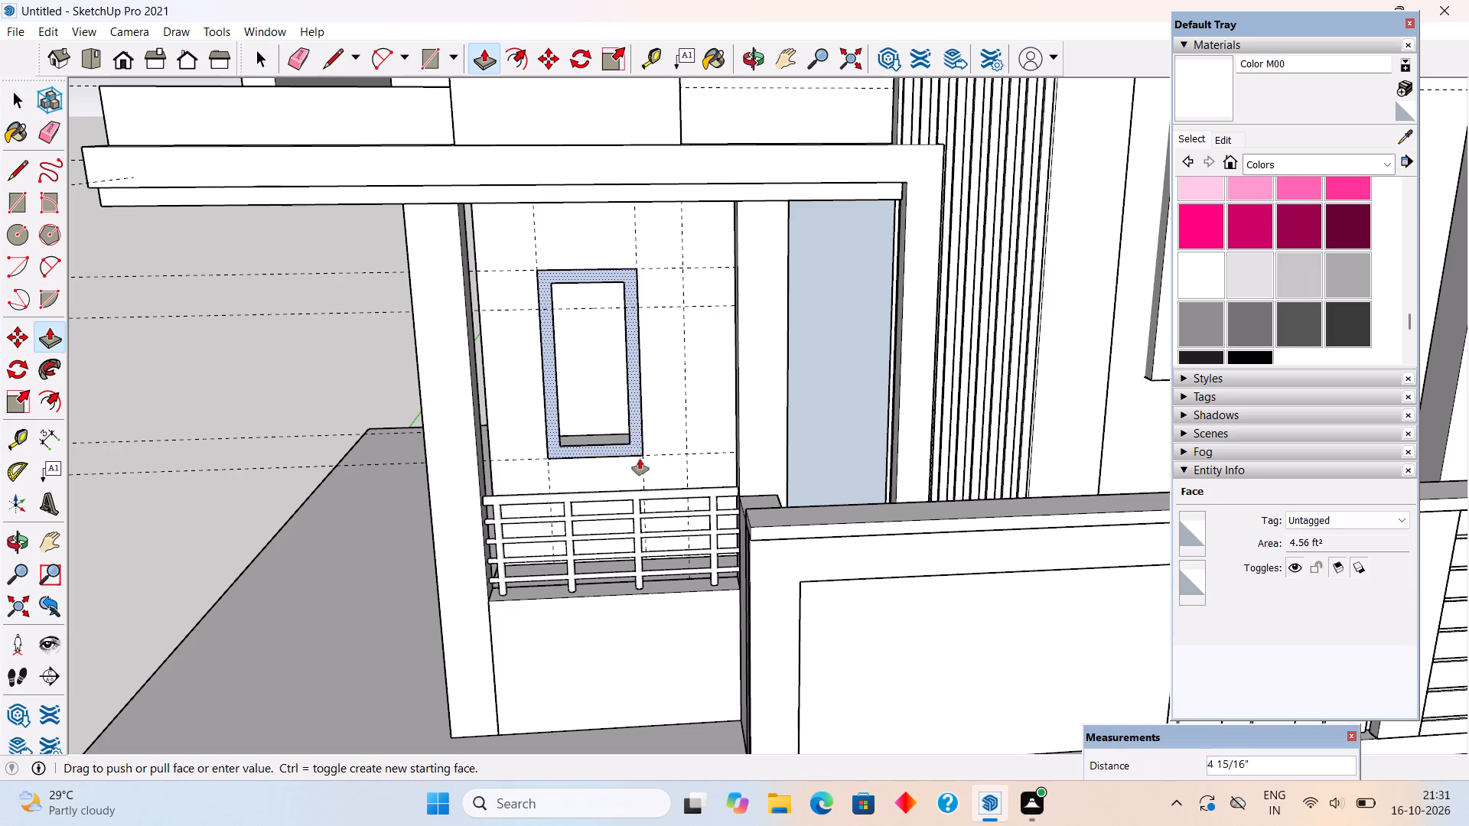
pyautogui.write('4"')
pyautogui.press('Return')
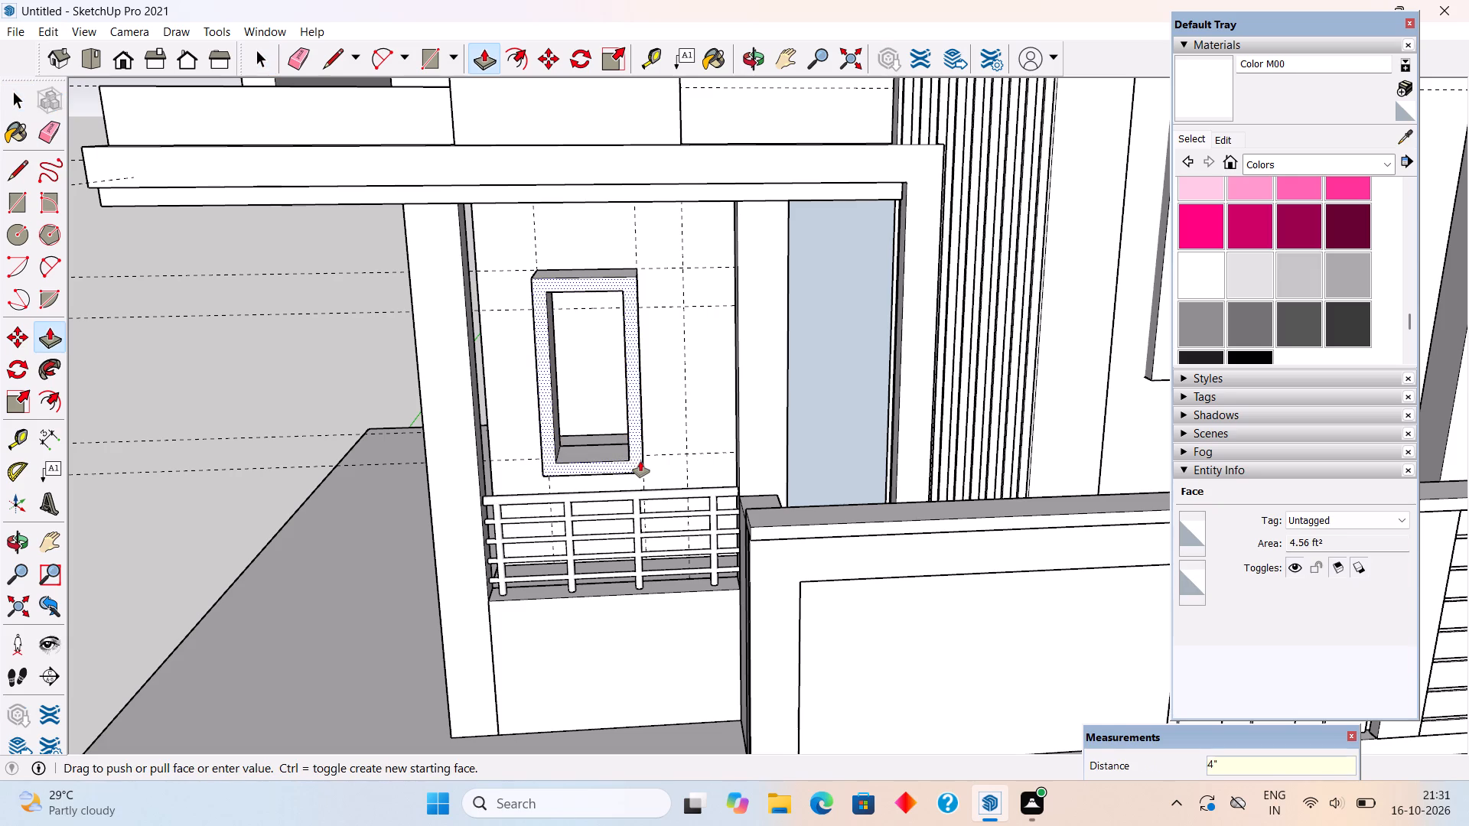
# Select the whole extruded window frame and make it a group.
pyautogui.press('space')
pyautogui.tripleClick(639, 451)
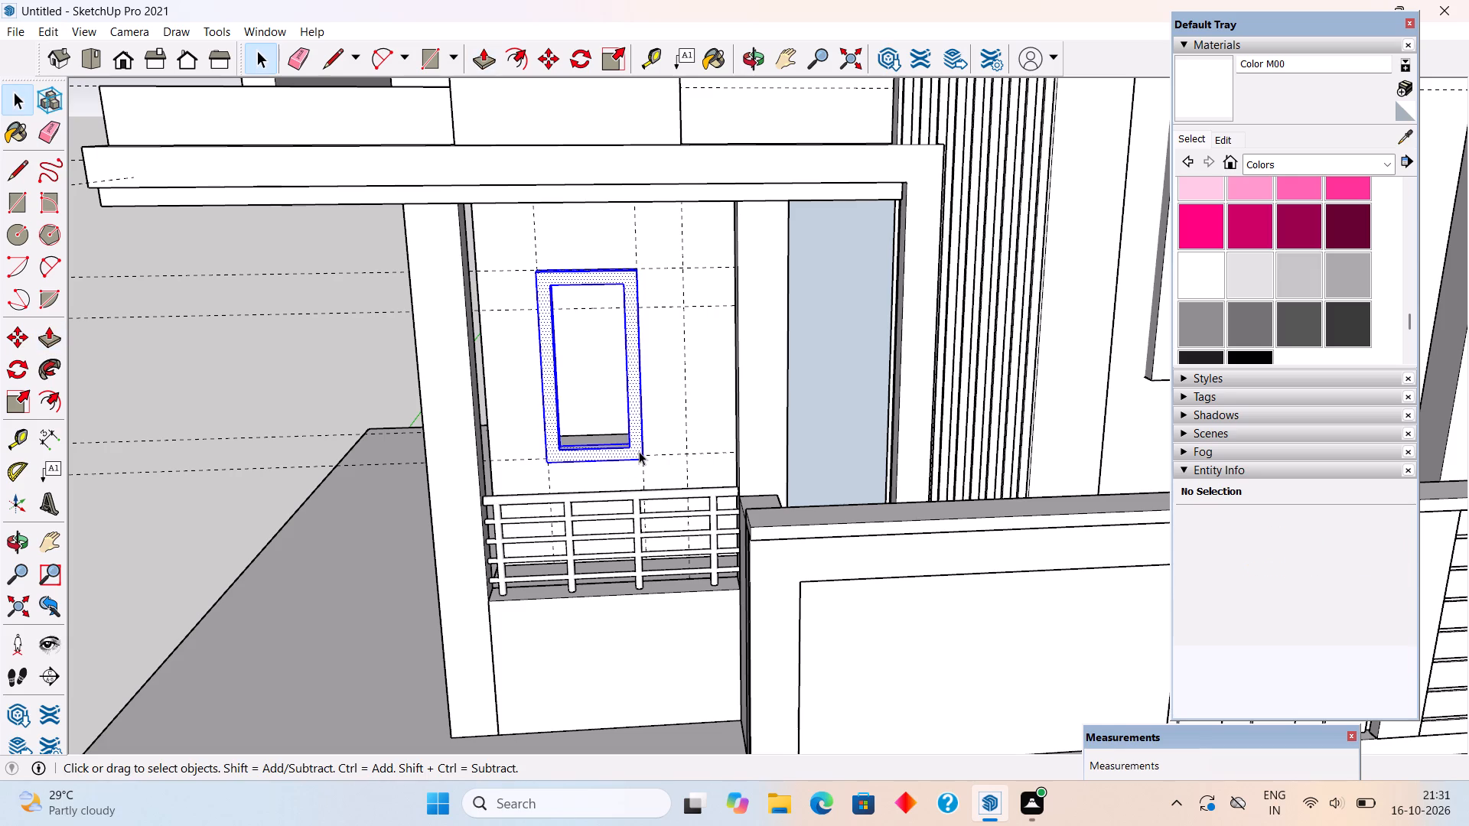
pyautogui.rightClick(639, 451)
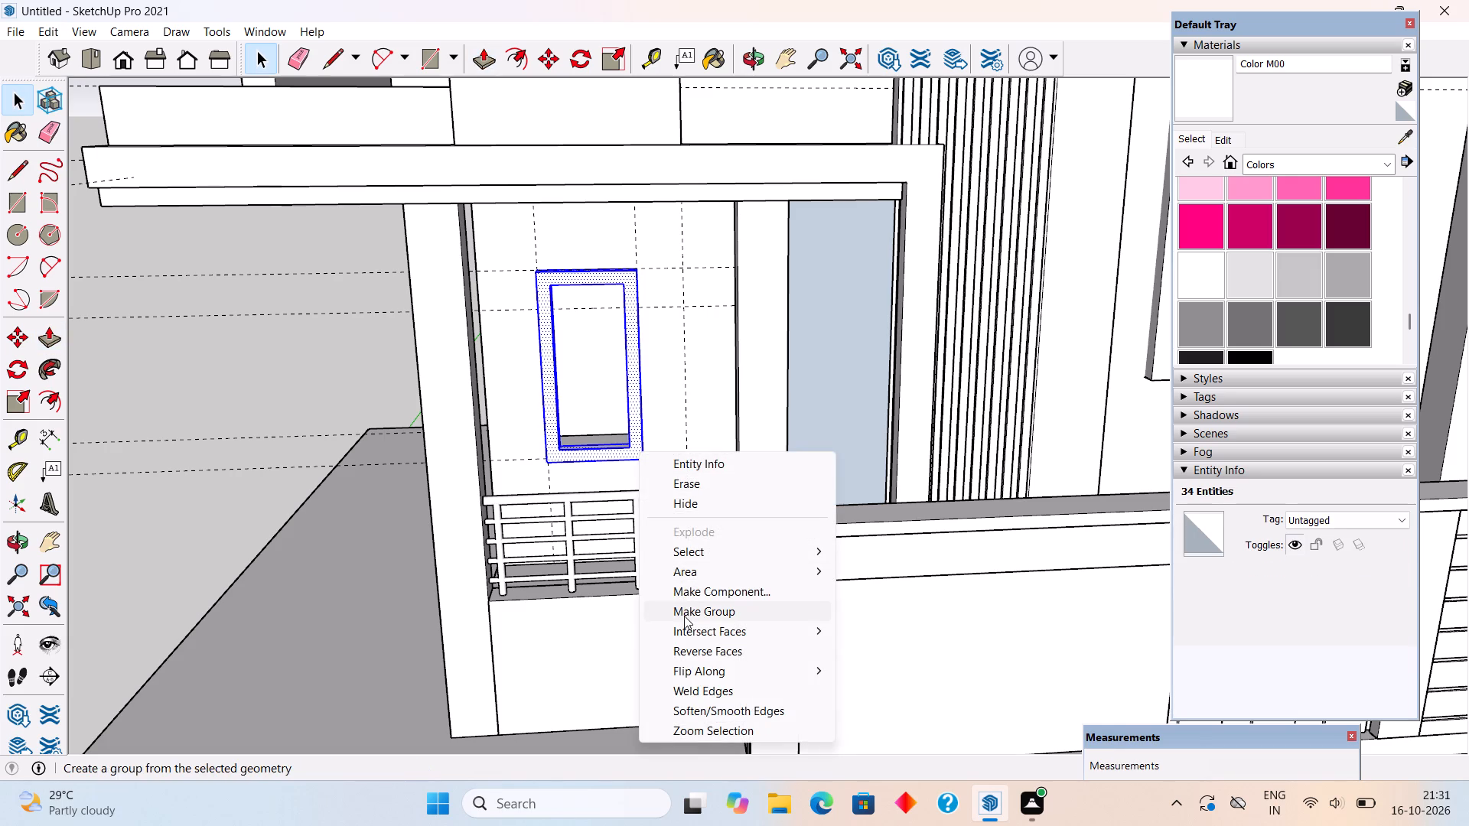
pyautogui.click(684, 616)
pyautogui.click(369, 359)
# Move the window frame 4" into the opening, snapping its outer lower corner to the guide intersection flush with the wall.
pyautogui.scroll(8, 571, 408)
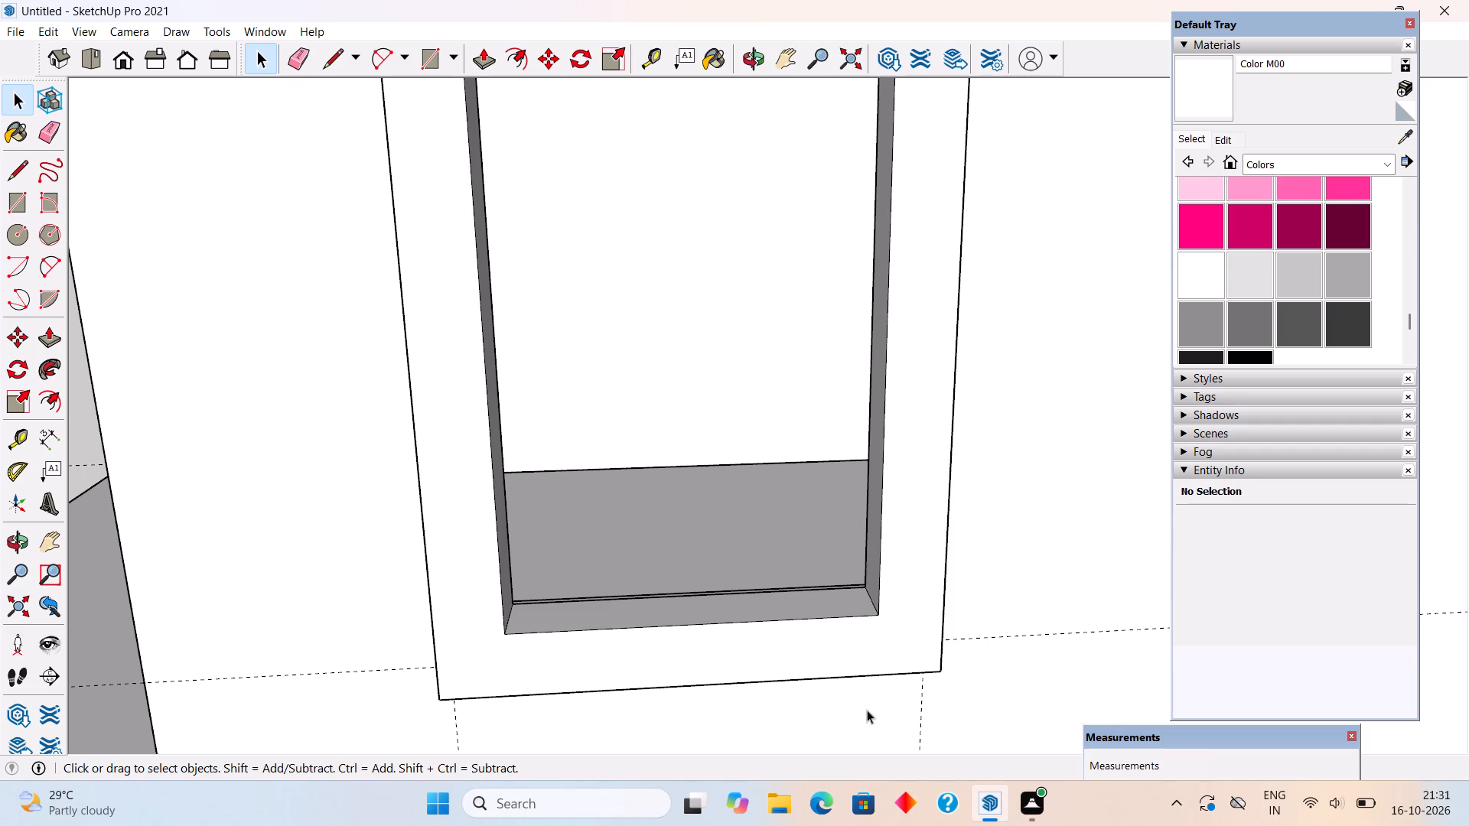
pyautogui.press('m')
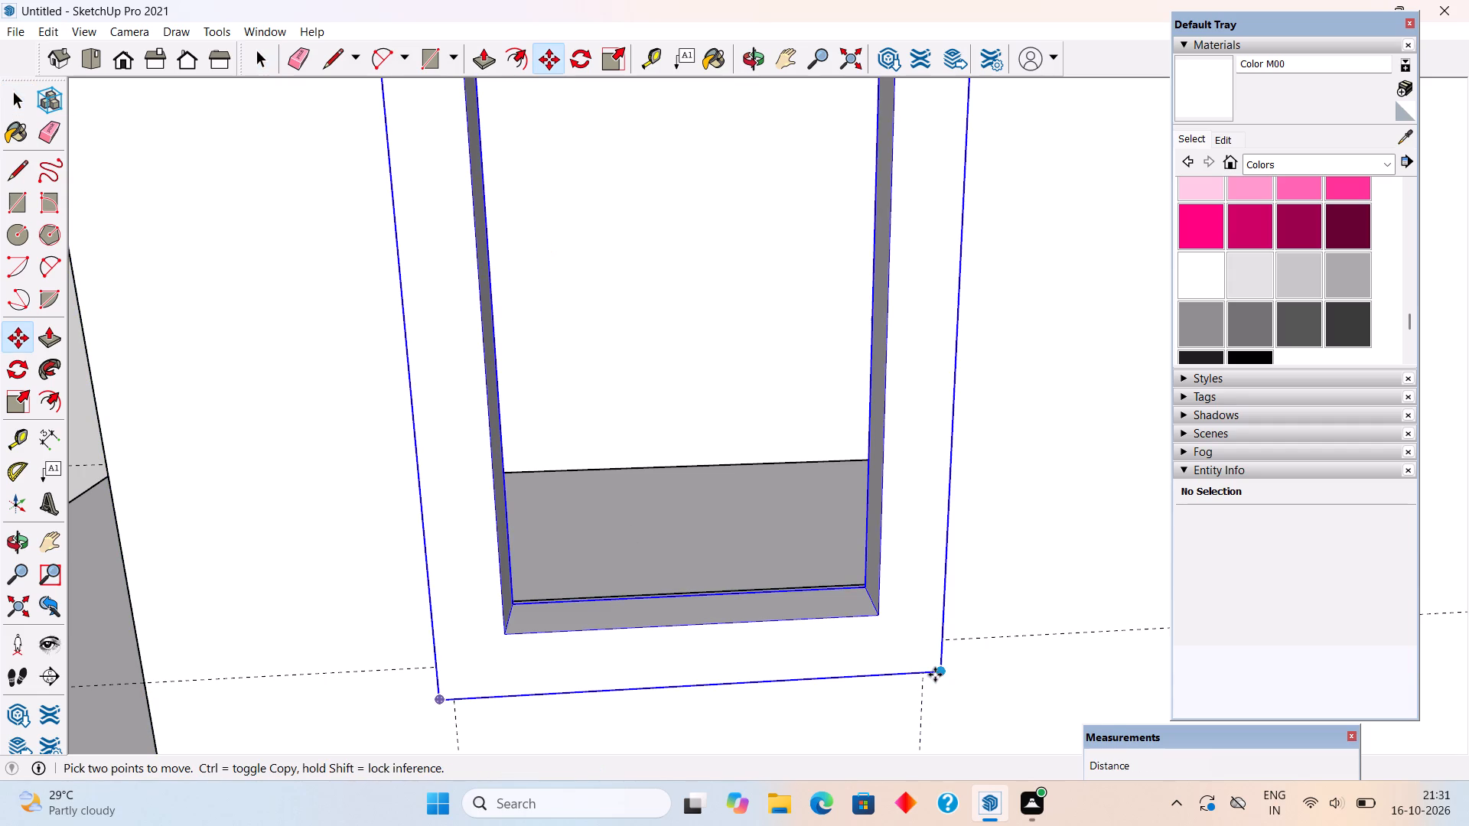
pyautogui.click(935, 675)
pyautogui.click(923, 636)
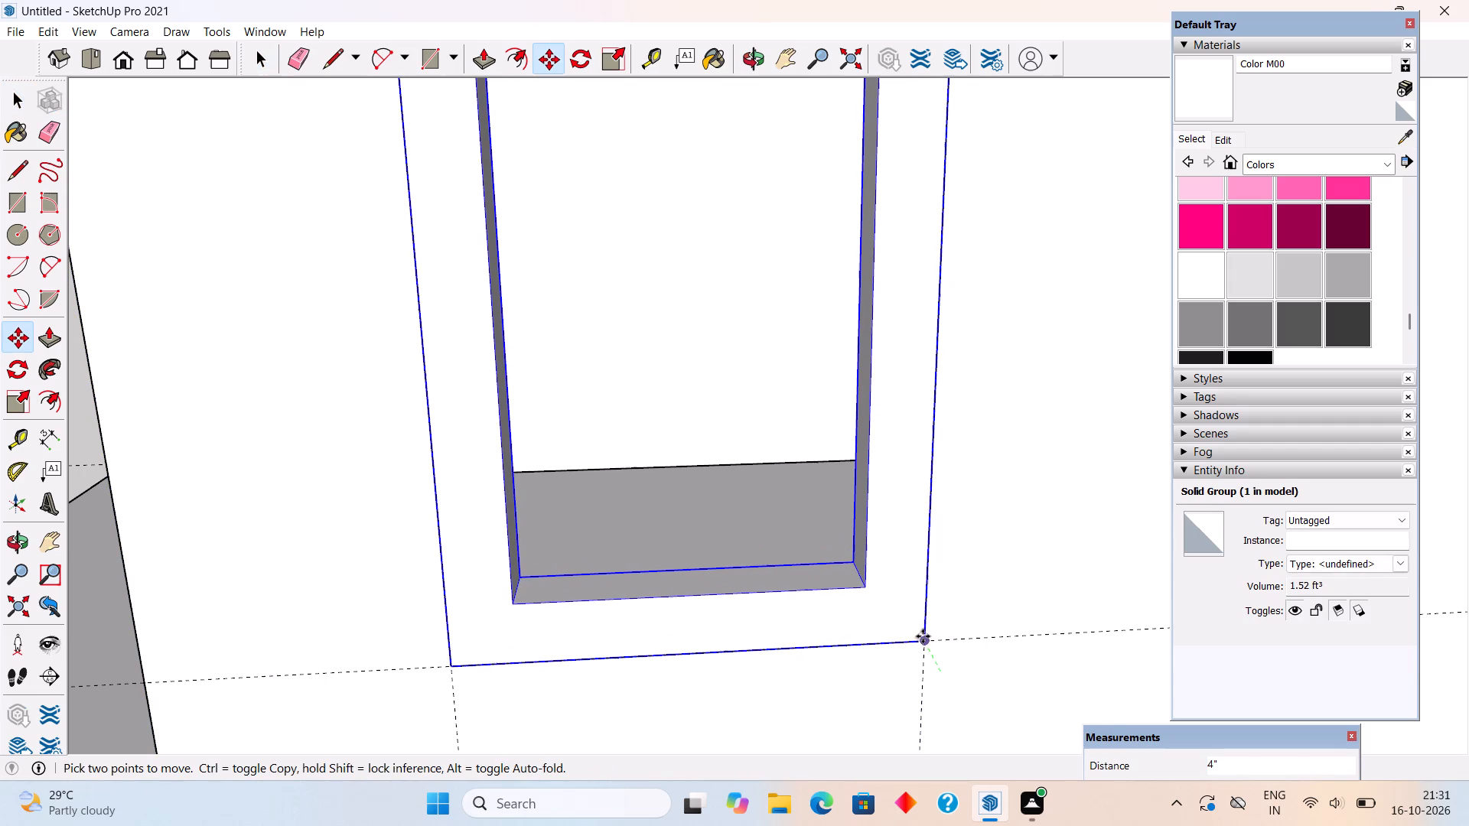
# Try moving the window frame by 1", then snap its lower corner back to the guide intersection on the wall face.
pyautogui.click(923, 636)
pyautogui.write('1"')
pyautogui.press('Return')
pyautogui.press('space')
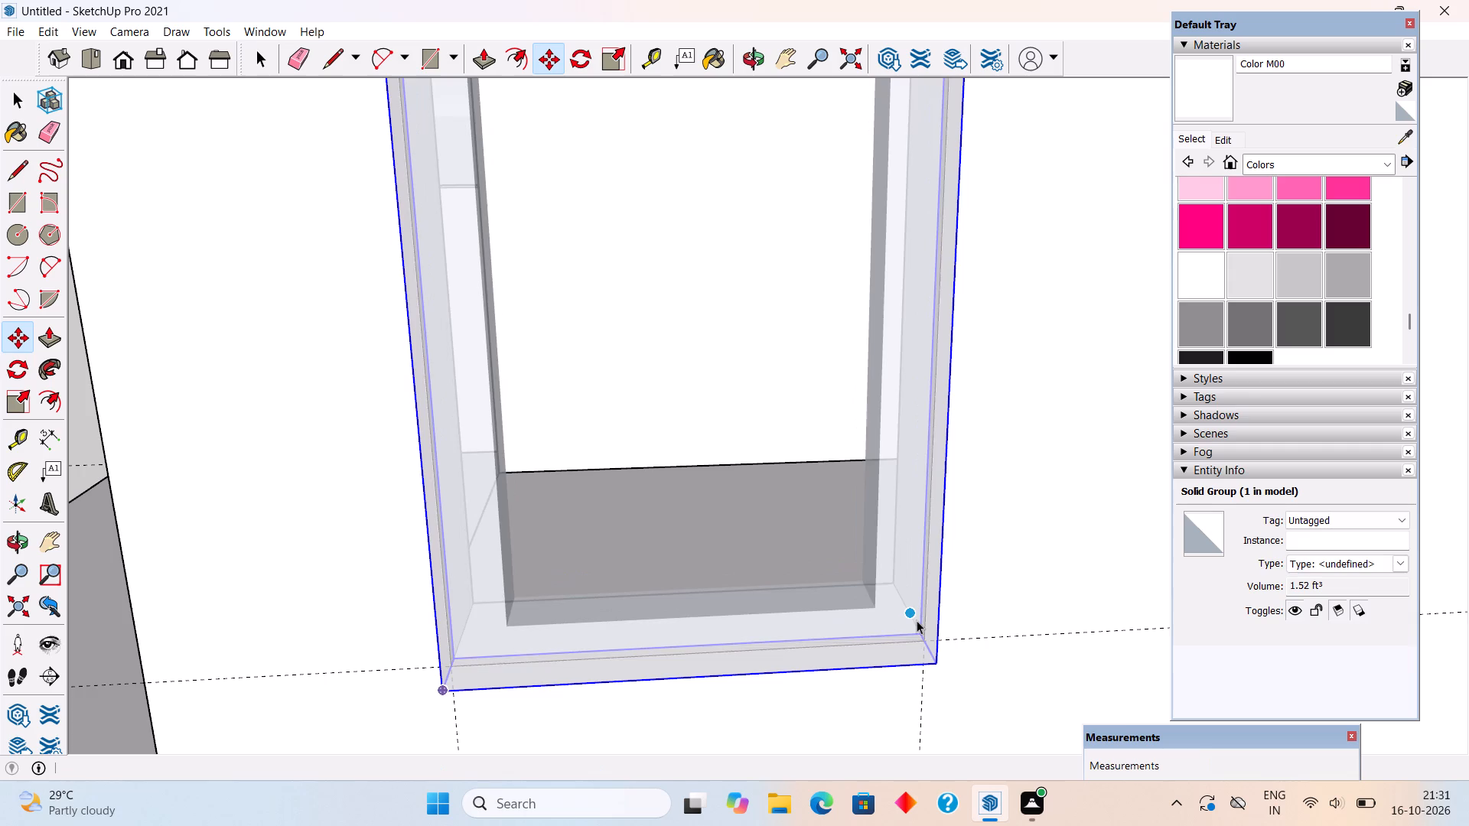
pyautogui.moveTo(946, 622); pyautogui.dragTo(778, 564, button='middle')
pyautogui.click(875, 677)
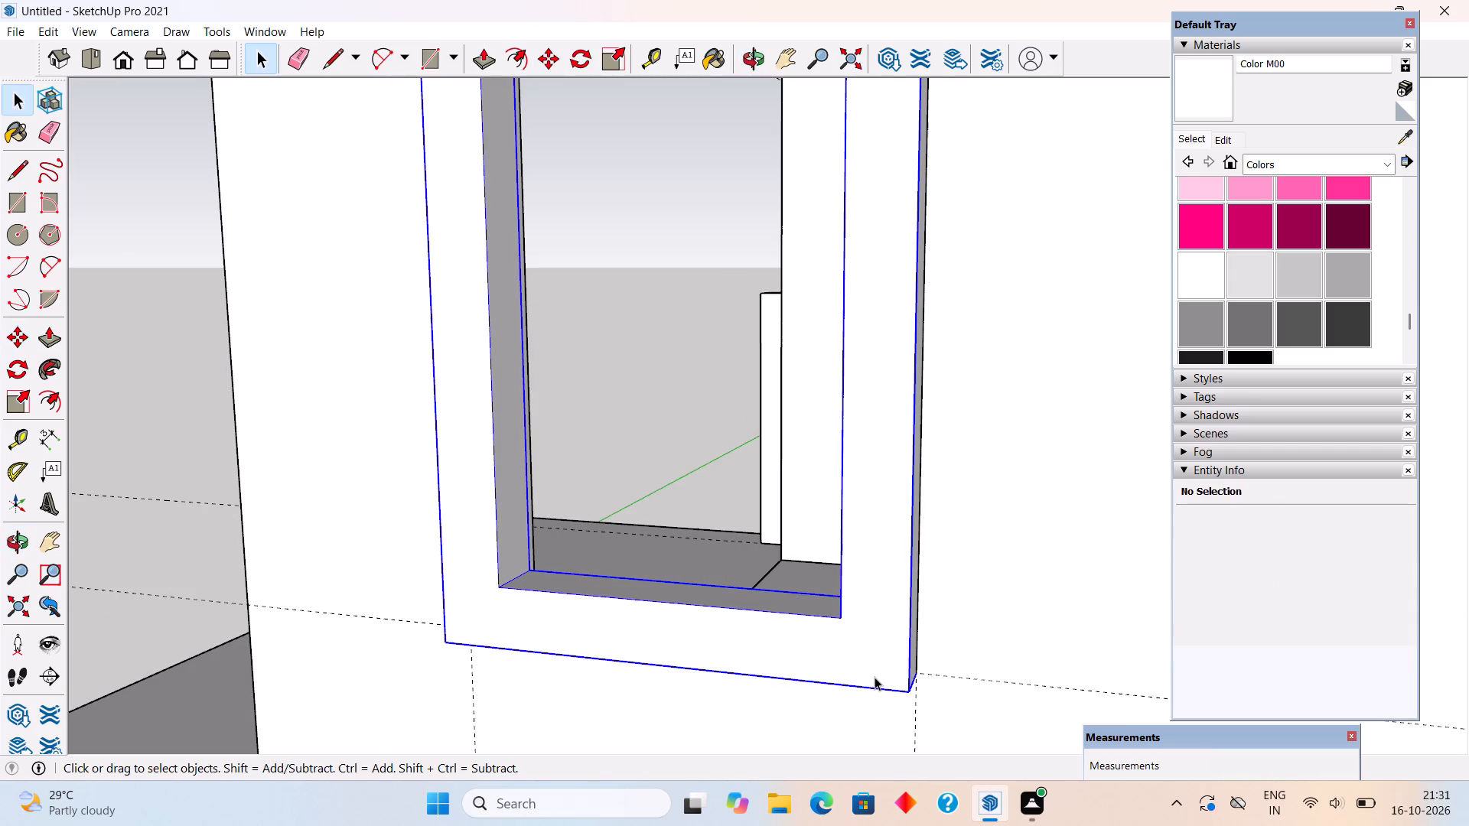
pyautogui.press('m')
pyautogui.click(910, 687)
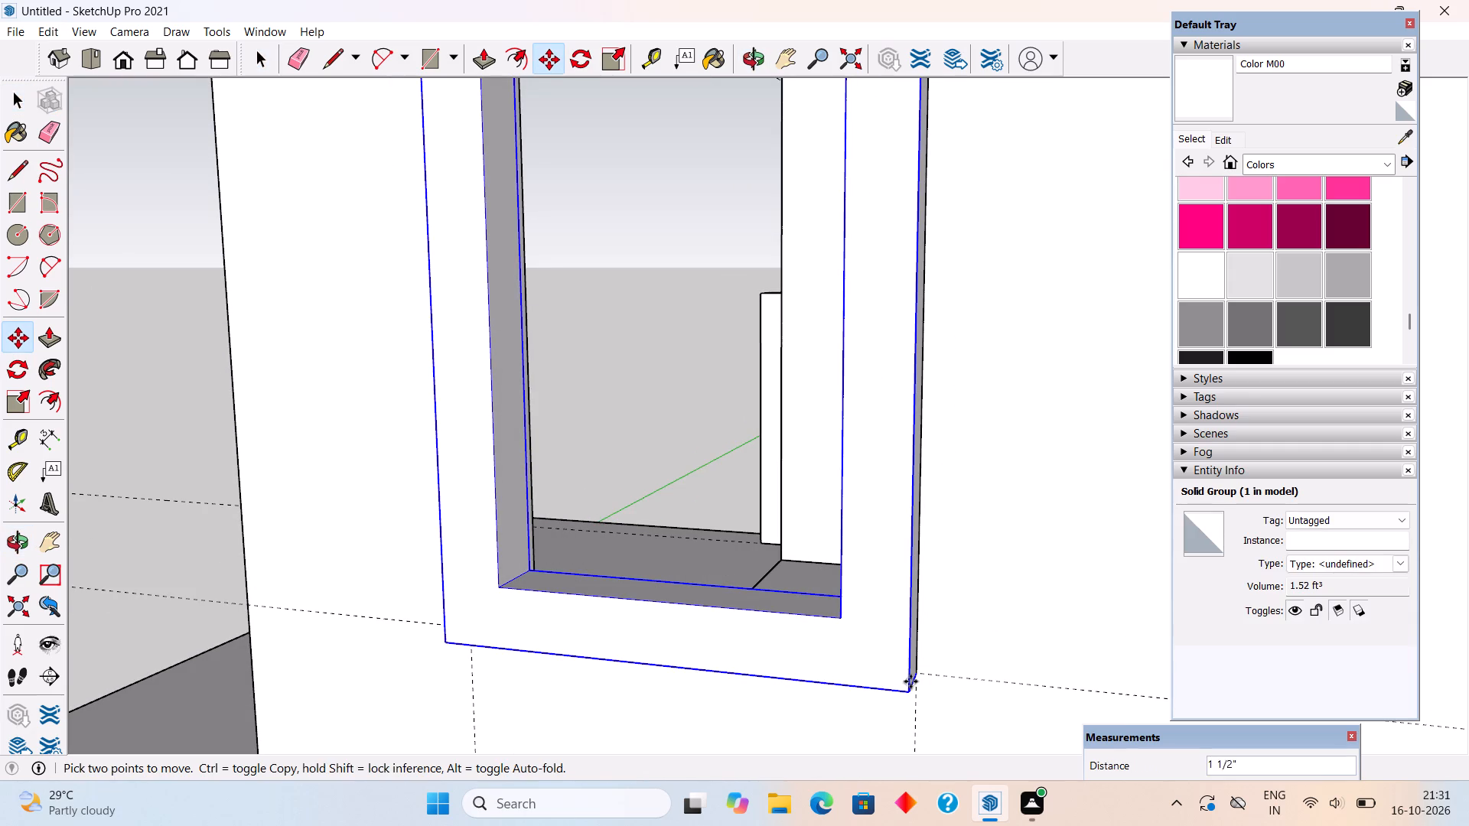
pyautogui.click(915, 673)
# Move the window frame 2" inward so it sits recessed from the wall face.
pyautogui.moveTo(894, 613); pyautogui.dragTo(1070, 711, button='middle')
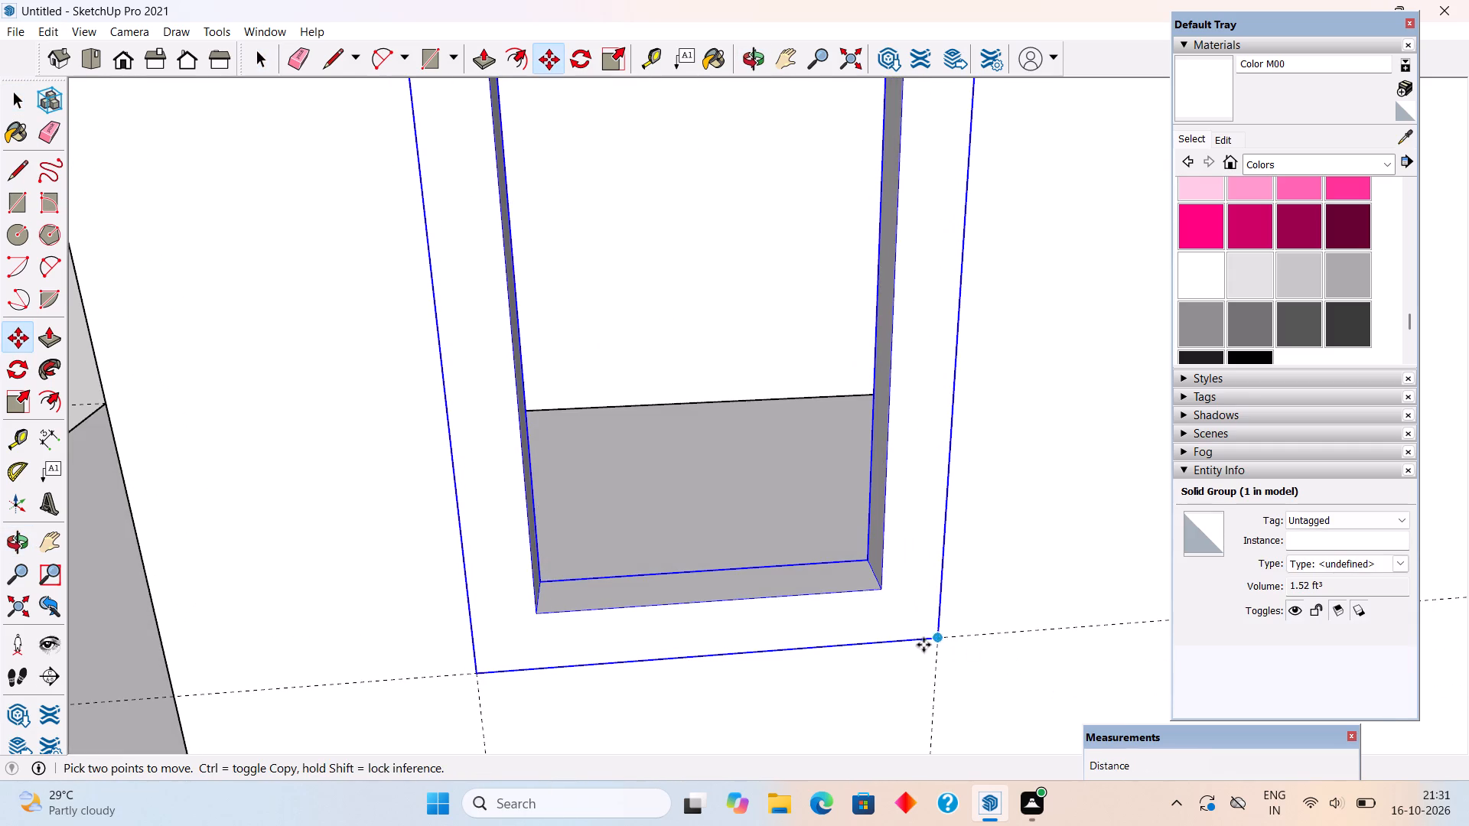
pyautogui.scroll(9, 909, 640)
pyautogui.click(954, 637)
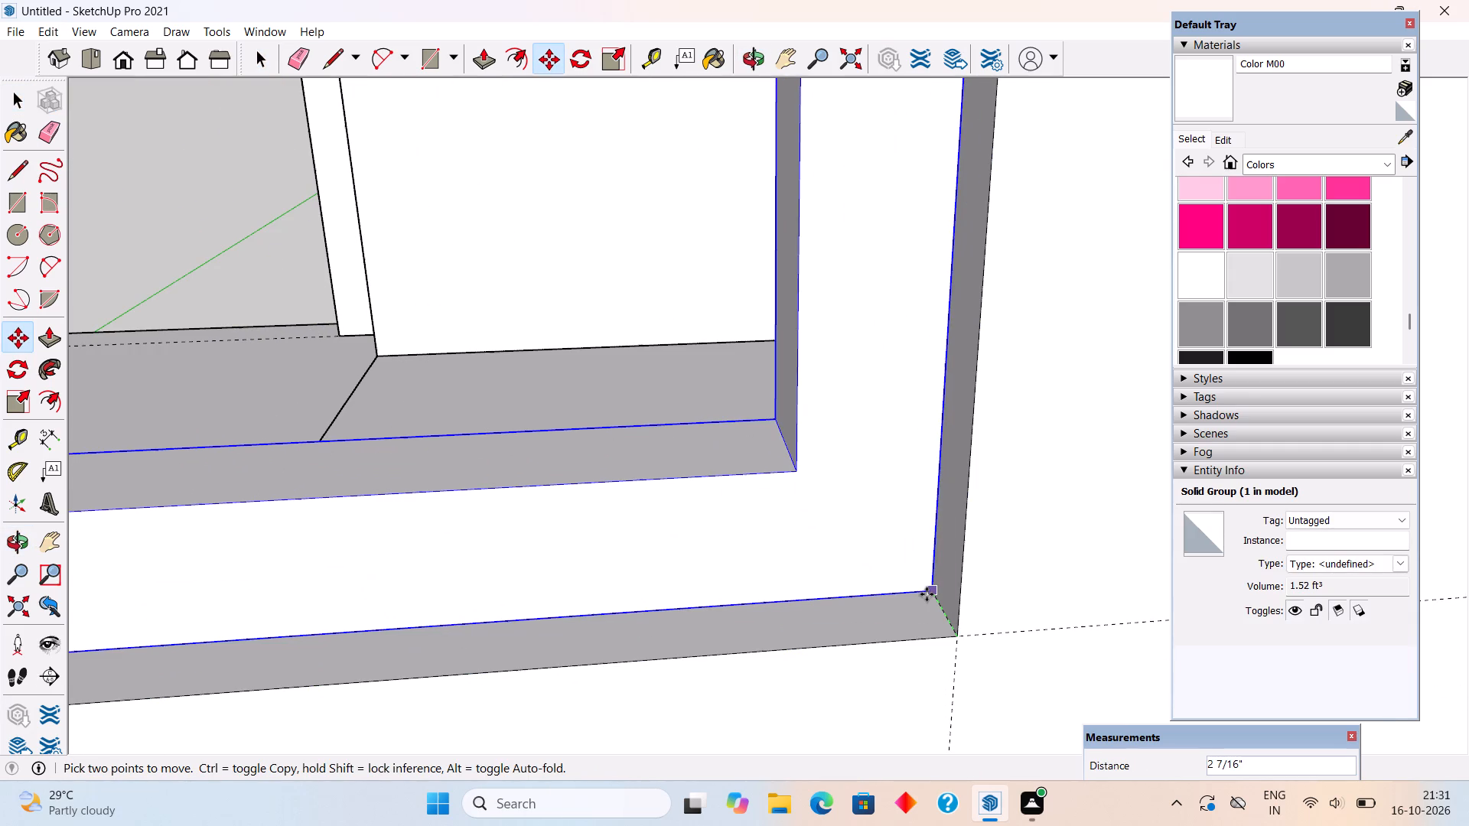
pyautogui.write('2"')
pyautogui.press('Return')
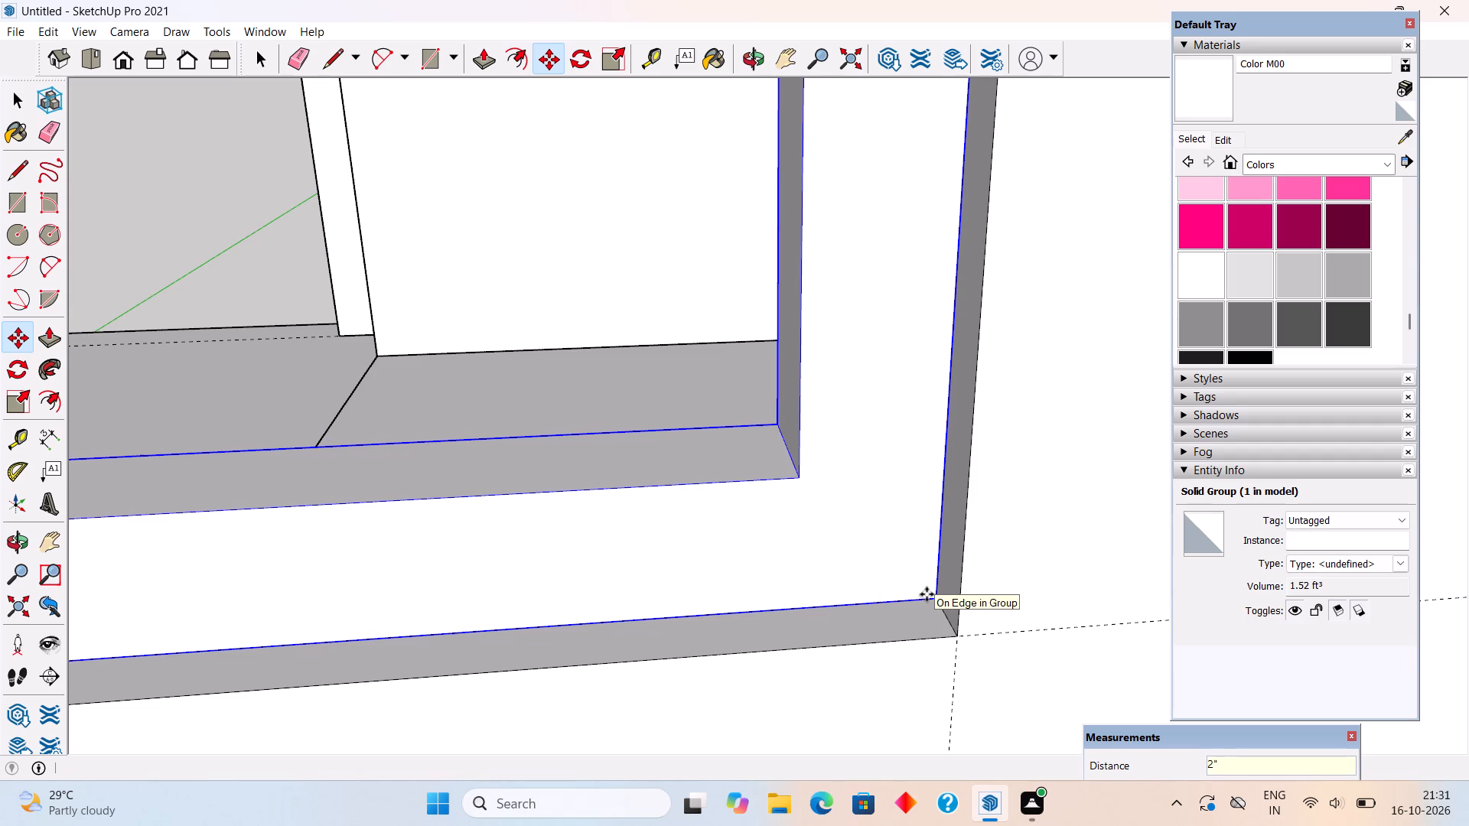
pyautogui.press('space')
pyautogui.scroll(-12, 927, 594)
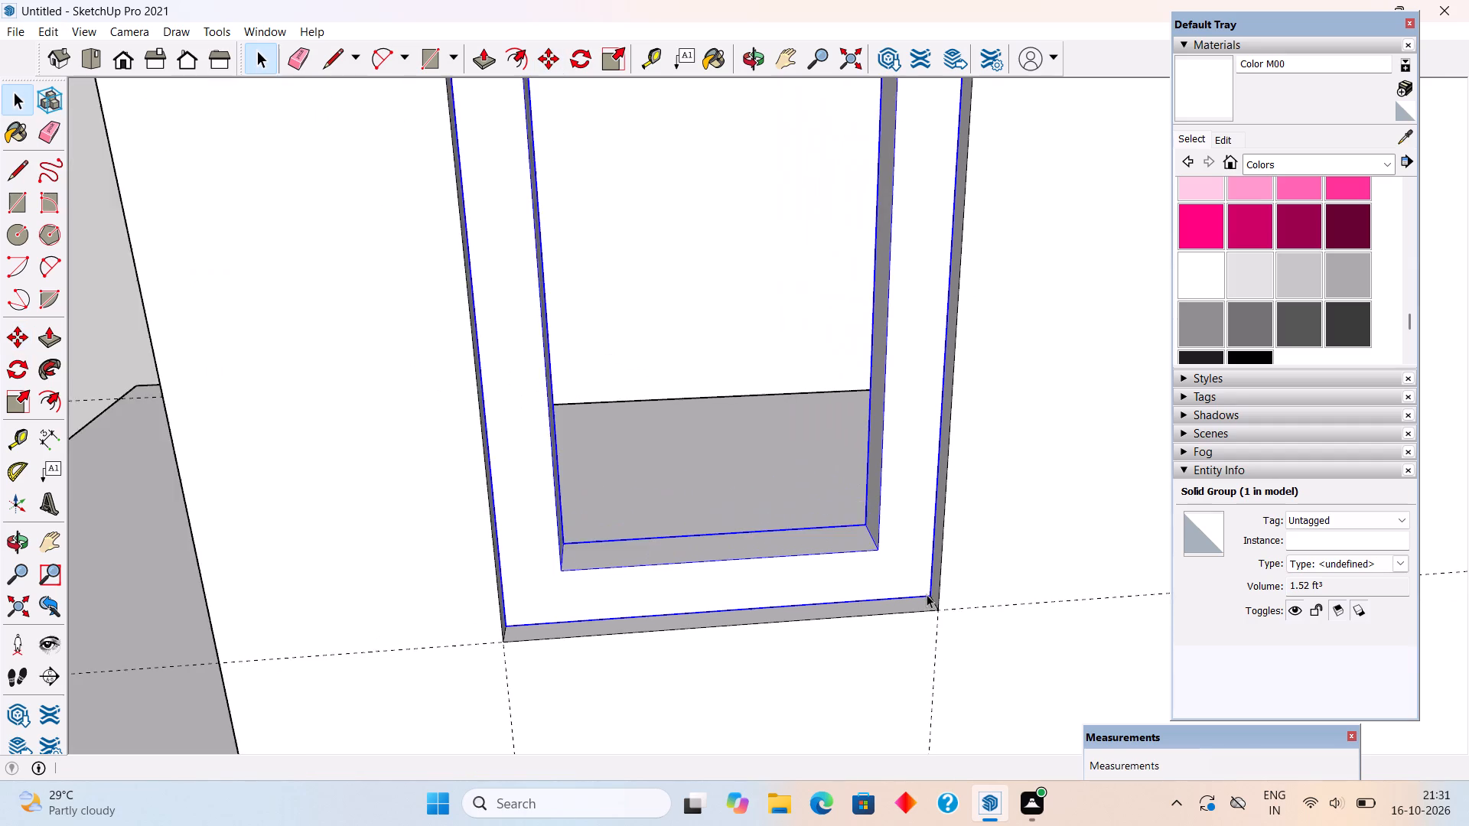
pyautogui.scroll(-4, 911, 590)
pyautogui.moveTo(803, 571); pyautogui.dragTo(644, 536, button='middle')
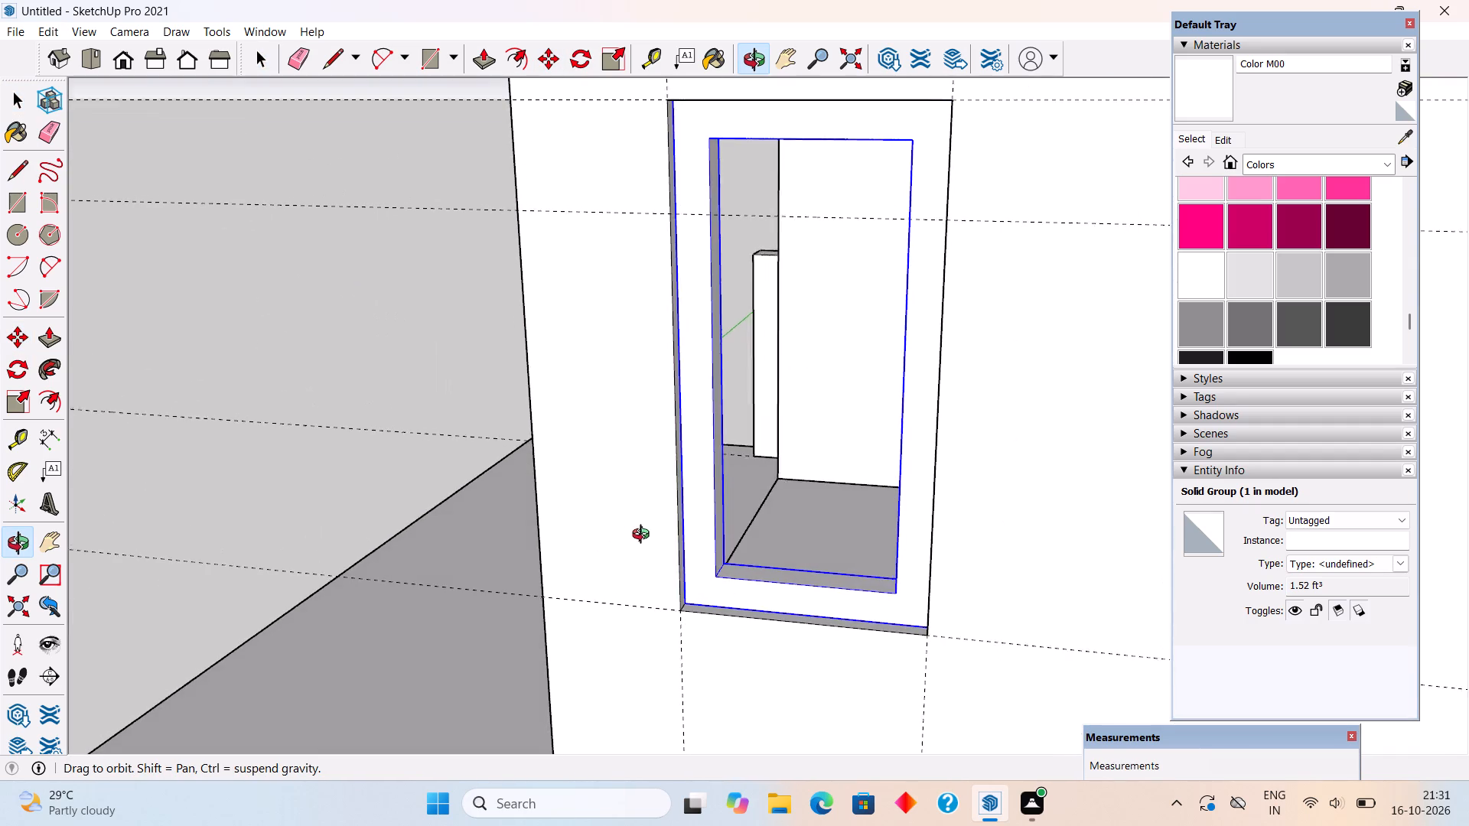
pyautogui.moveTo(644, 536); pyautogui.dragTo(613, 516, button='middle')
pyautogui.click(457, 370)
# Place a vertical guide along the inner side face of the window frame, 2" from its edge at mid-depth.
pyautogui.moveTo(794, 485); pyautogui.dragTo(779, 516, button='middle')
pyautogui.scroll(2, 995, 569)
pyautogui.moveTo(924, 598); pyautogui.dragTo(919, 557, button='middle')
pyautogui.scroll(1, 919, 557)
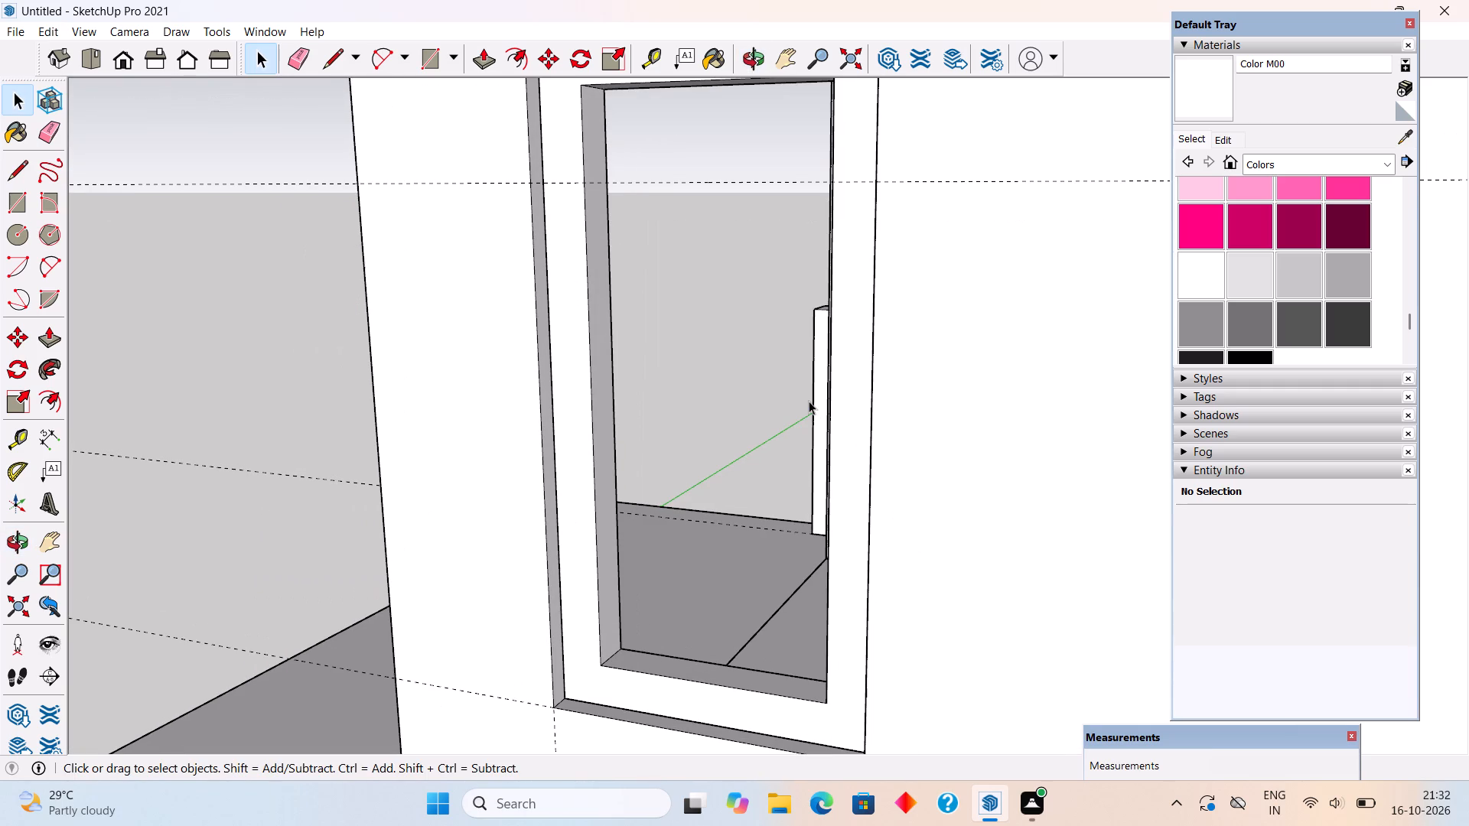
pyautogui.press('c')
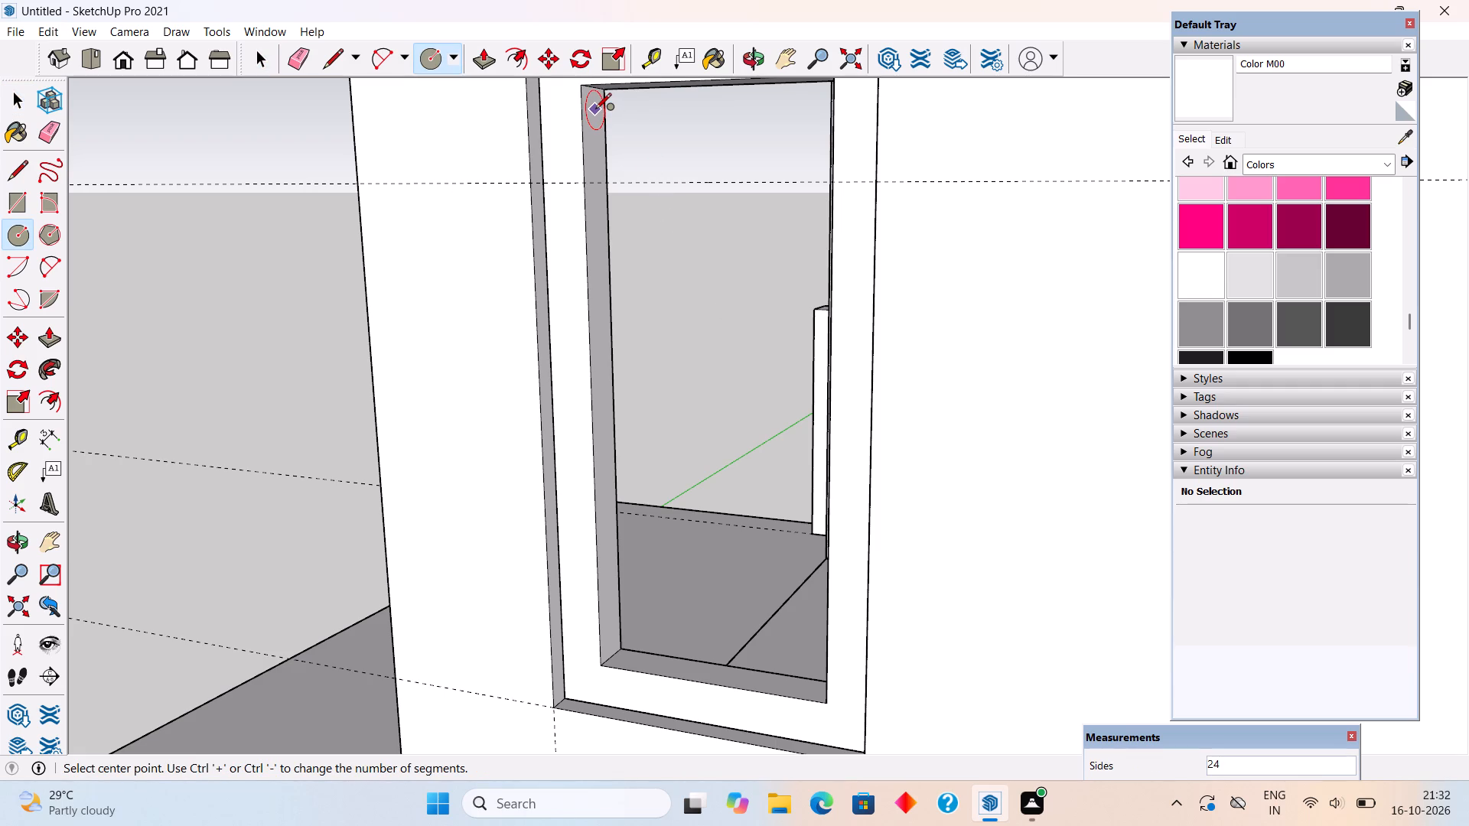
pyautogui.press('t')
pyautogui.click(601, 131)
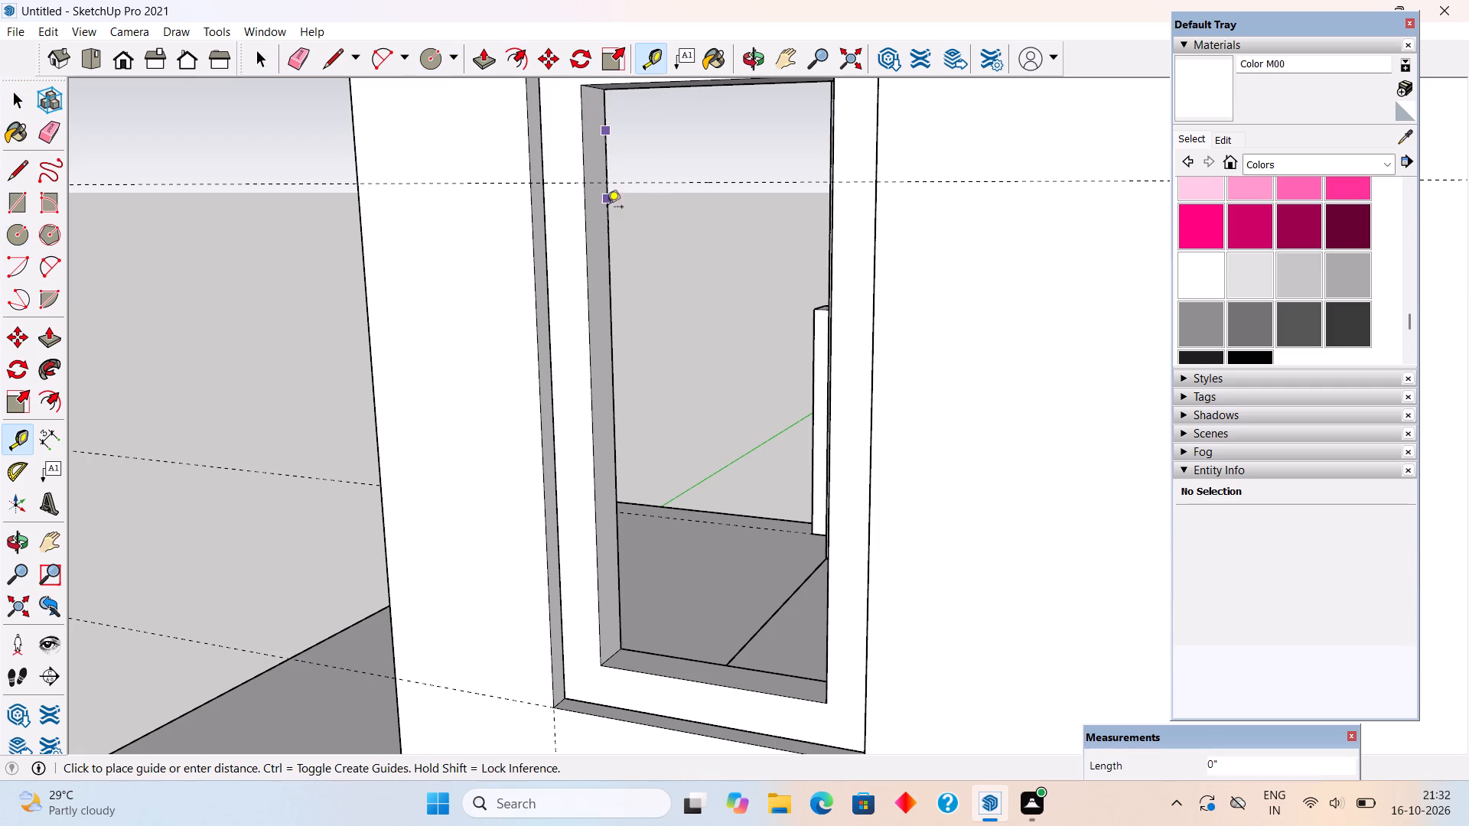
pyautogui.click(614, 660)
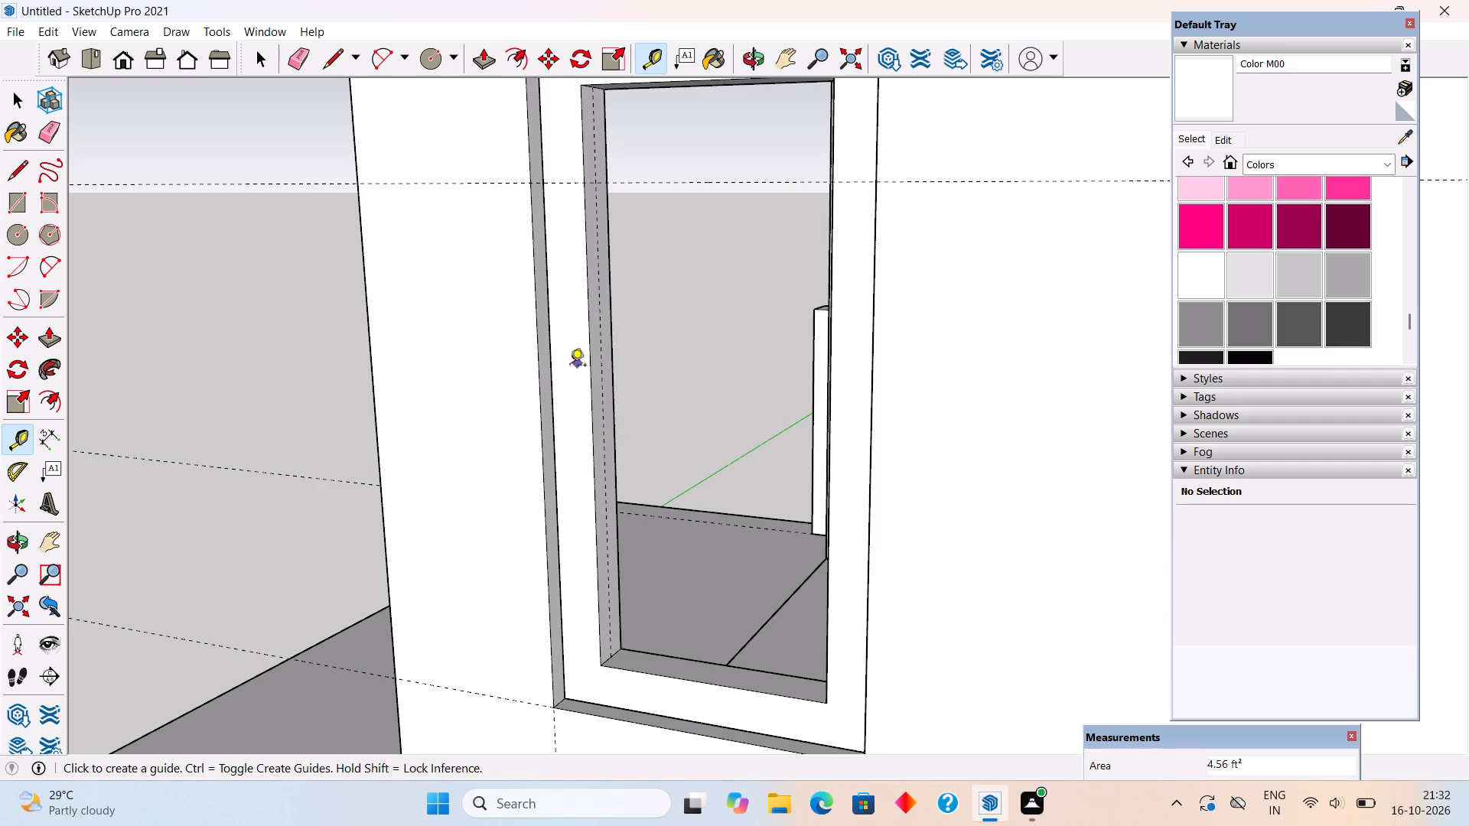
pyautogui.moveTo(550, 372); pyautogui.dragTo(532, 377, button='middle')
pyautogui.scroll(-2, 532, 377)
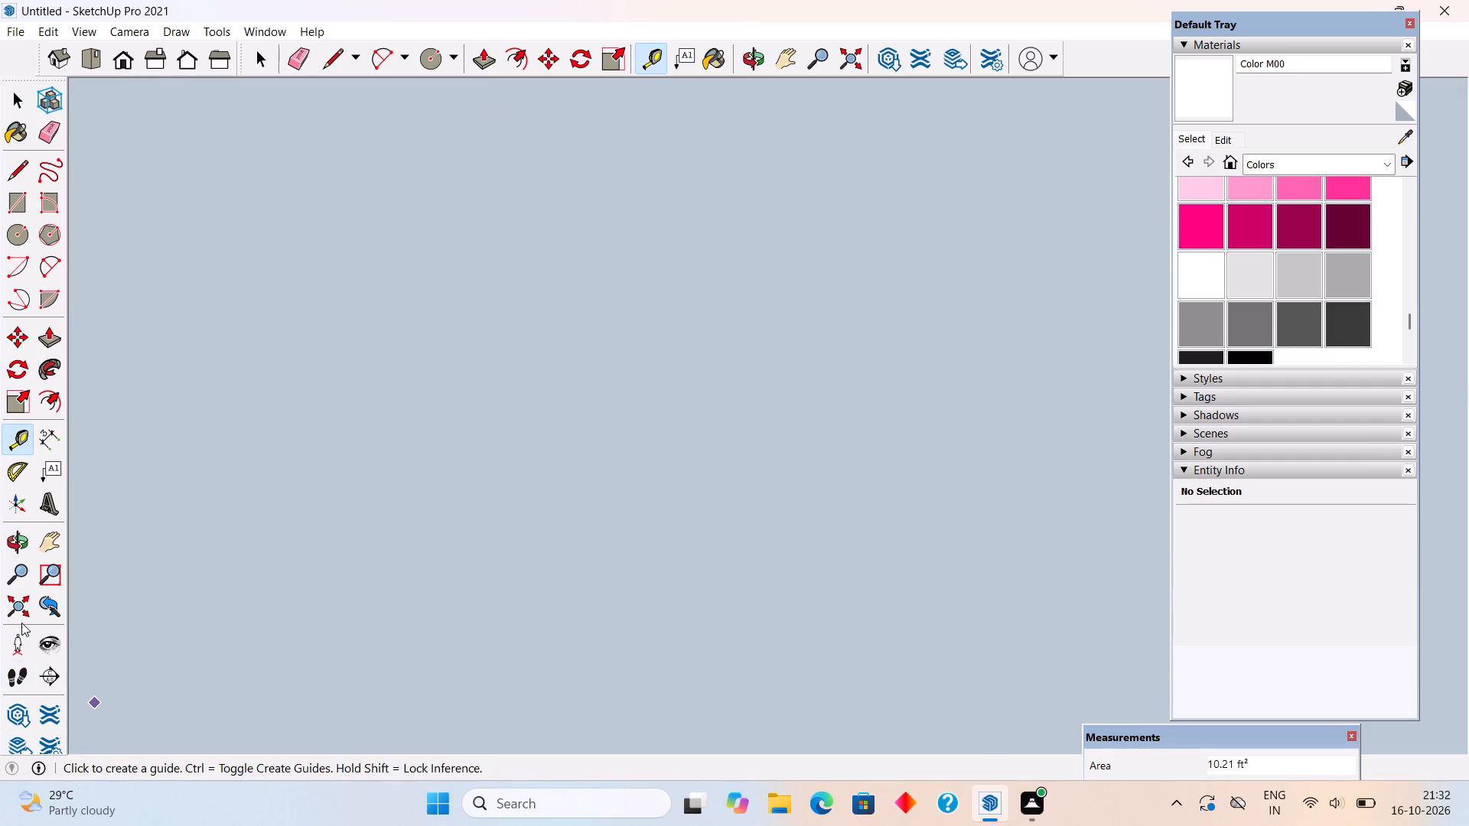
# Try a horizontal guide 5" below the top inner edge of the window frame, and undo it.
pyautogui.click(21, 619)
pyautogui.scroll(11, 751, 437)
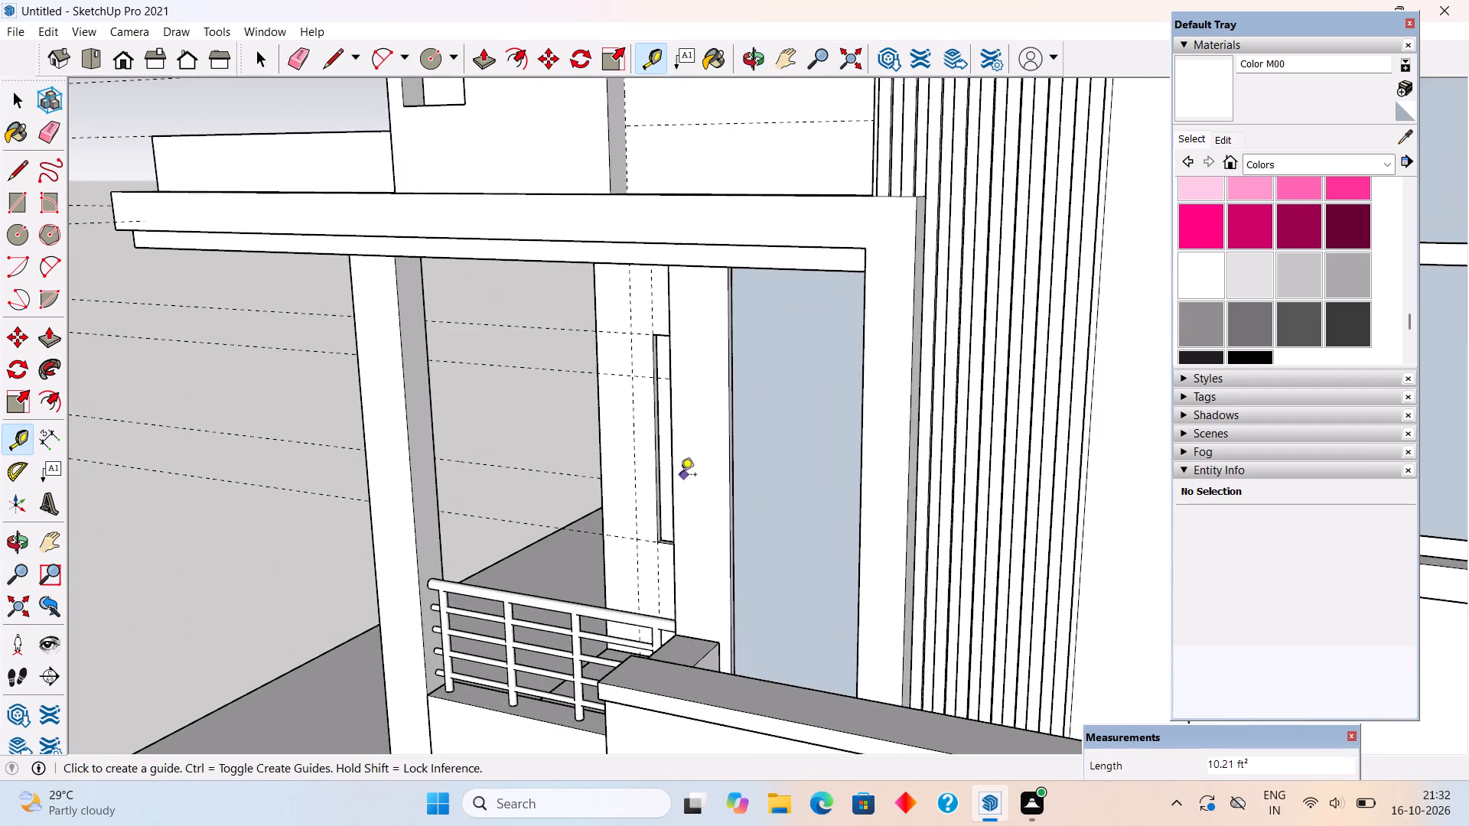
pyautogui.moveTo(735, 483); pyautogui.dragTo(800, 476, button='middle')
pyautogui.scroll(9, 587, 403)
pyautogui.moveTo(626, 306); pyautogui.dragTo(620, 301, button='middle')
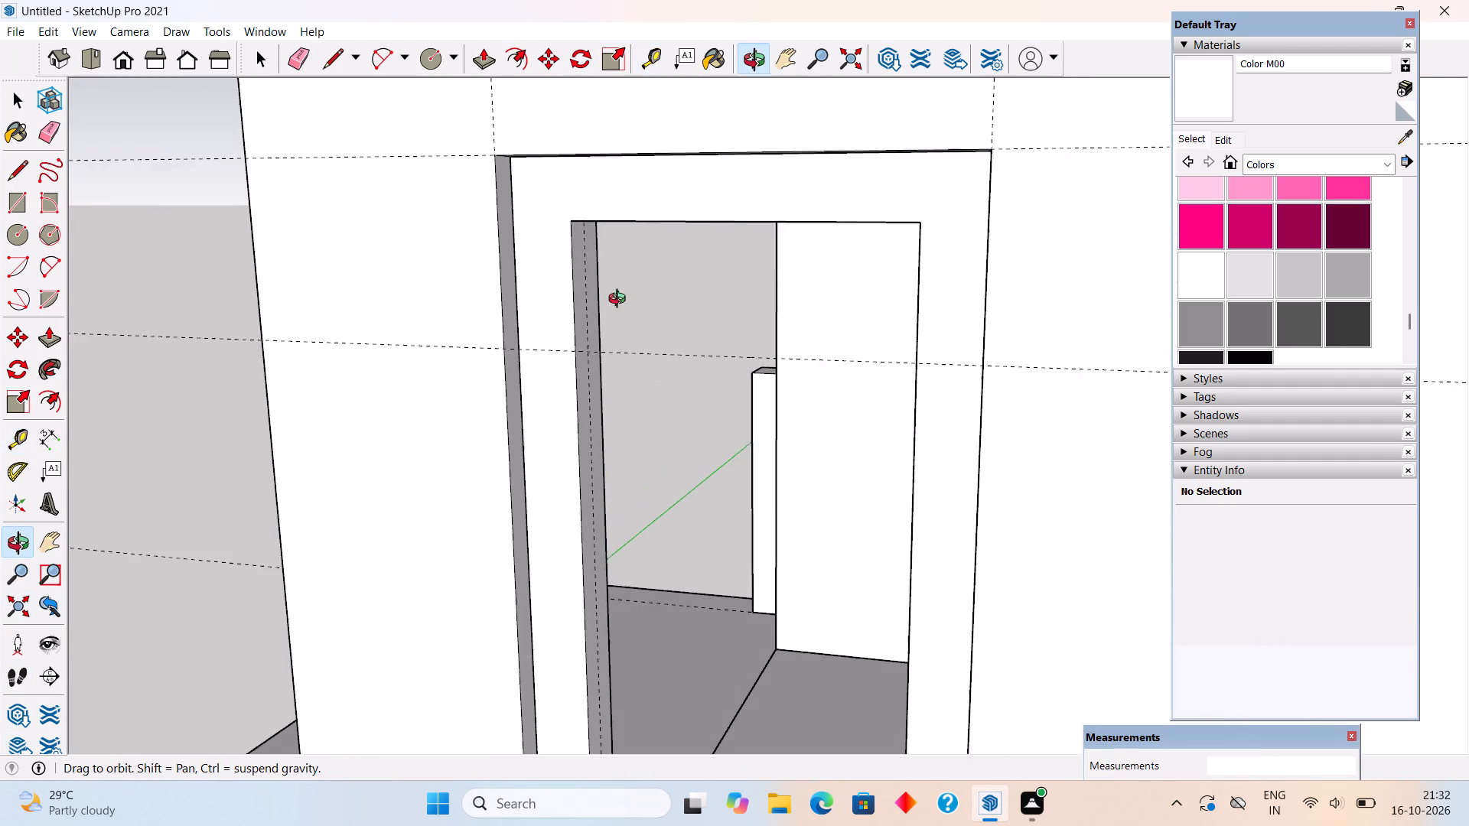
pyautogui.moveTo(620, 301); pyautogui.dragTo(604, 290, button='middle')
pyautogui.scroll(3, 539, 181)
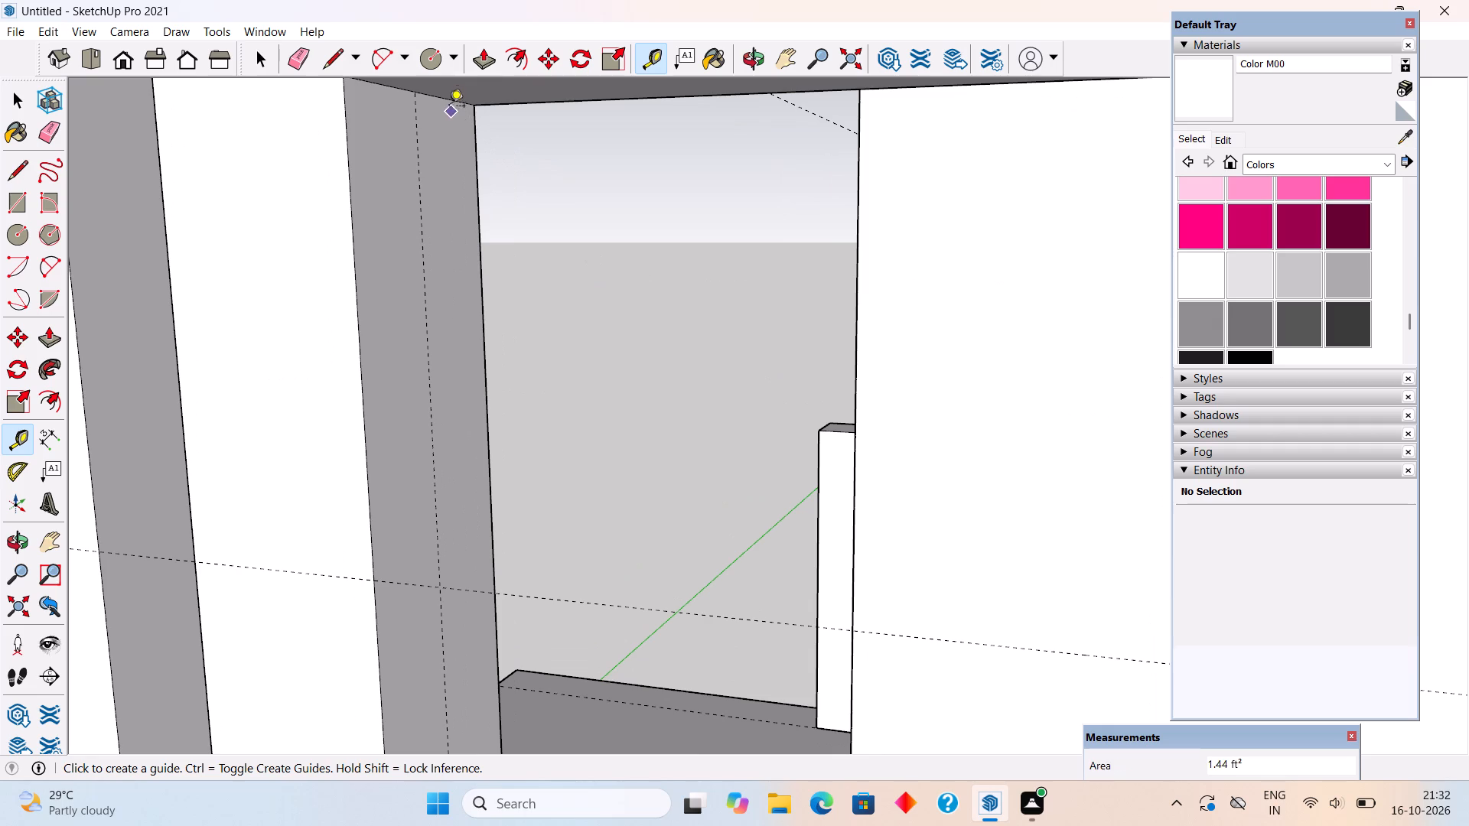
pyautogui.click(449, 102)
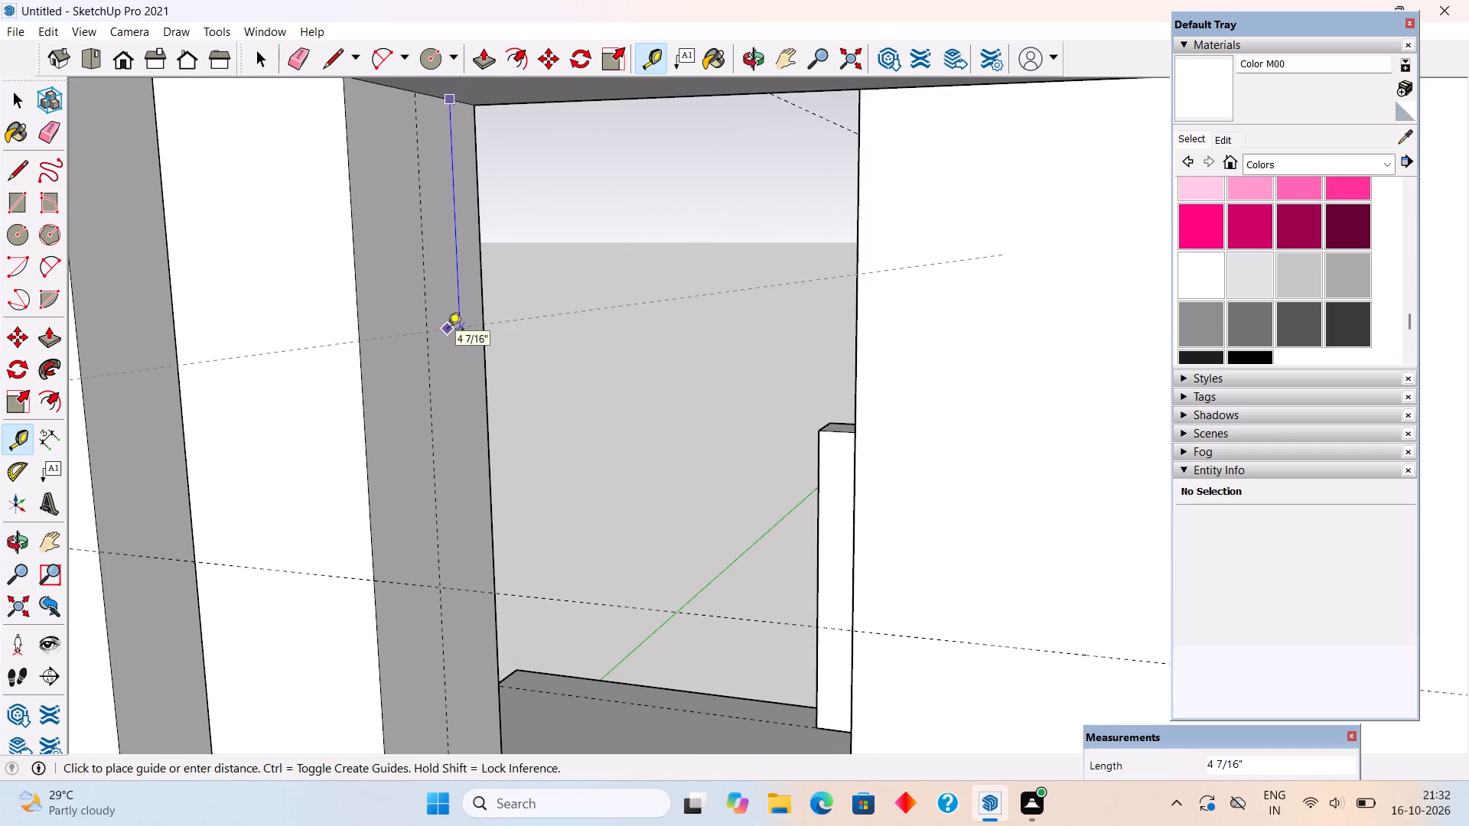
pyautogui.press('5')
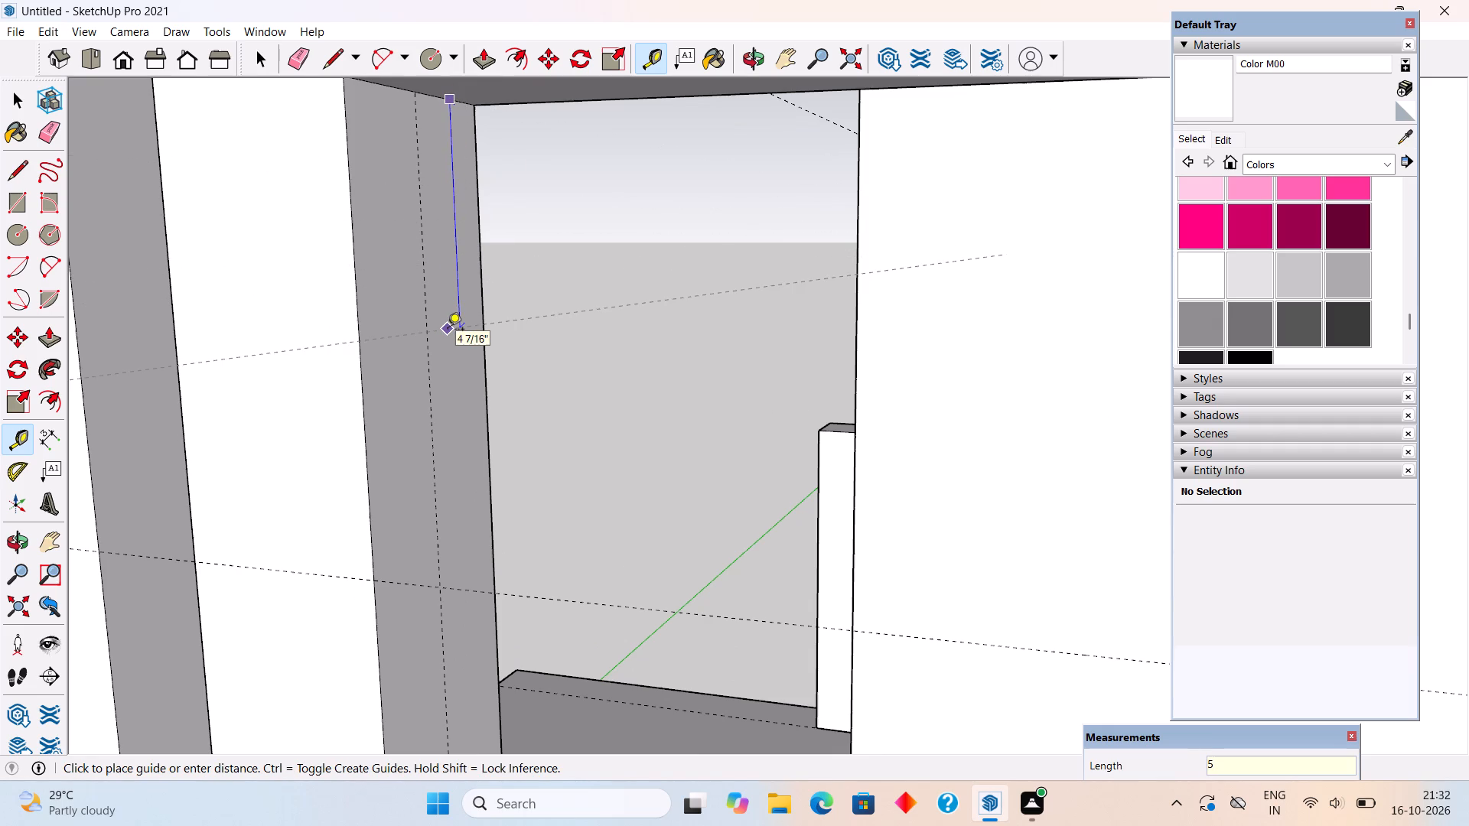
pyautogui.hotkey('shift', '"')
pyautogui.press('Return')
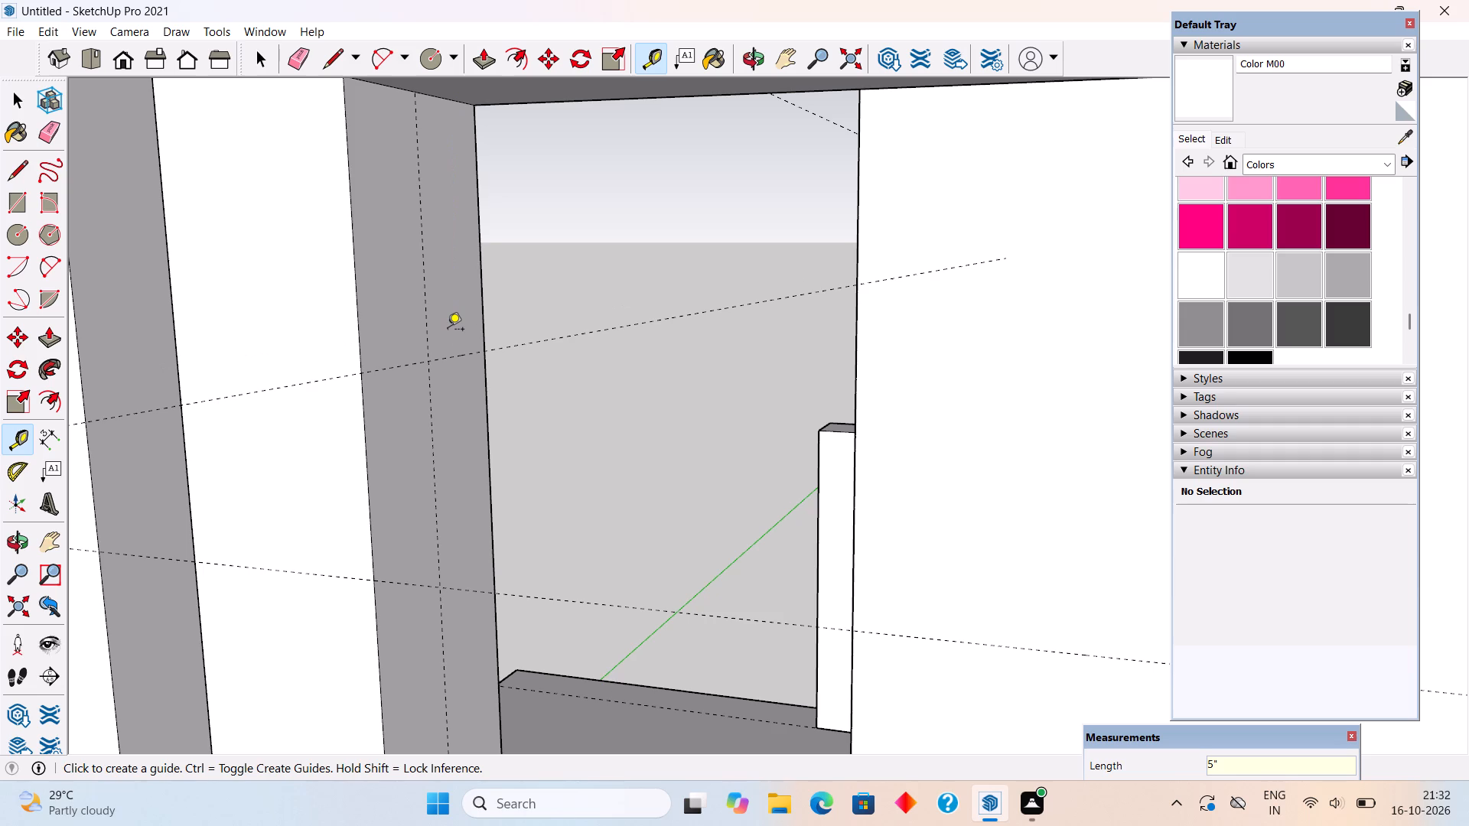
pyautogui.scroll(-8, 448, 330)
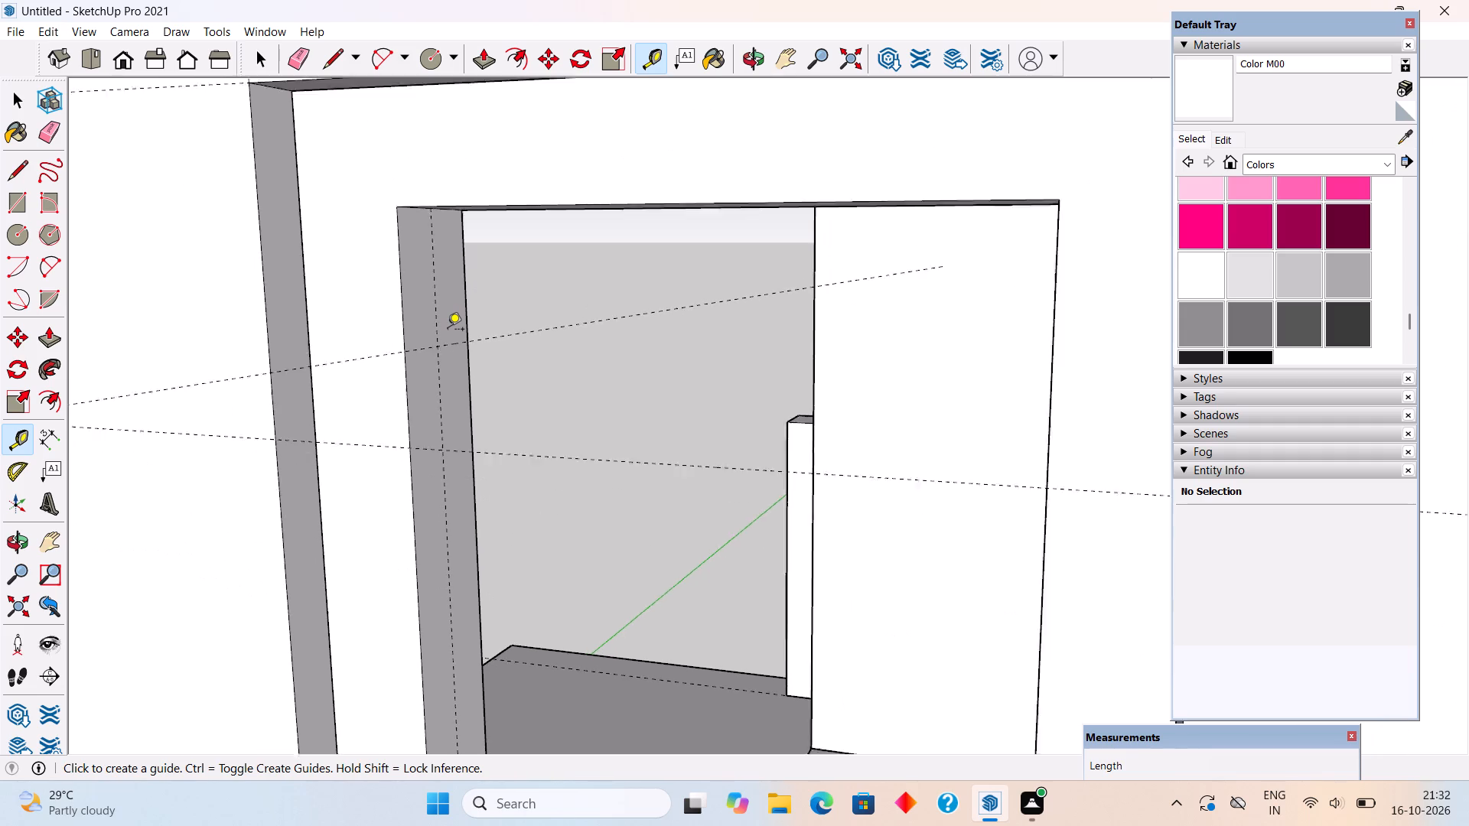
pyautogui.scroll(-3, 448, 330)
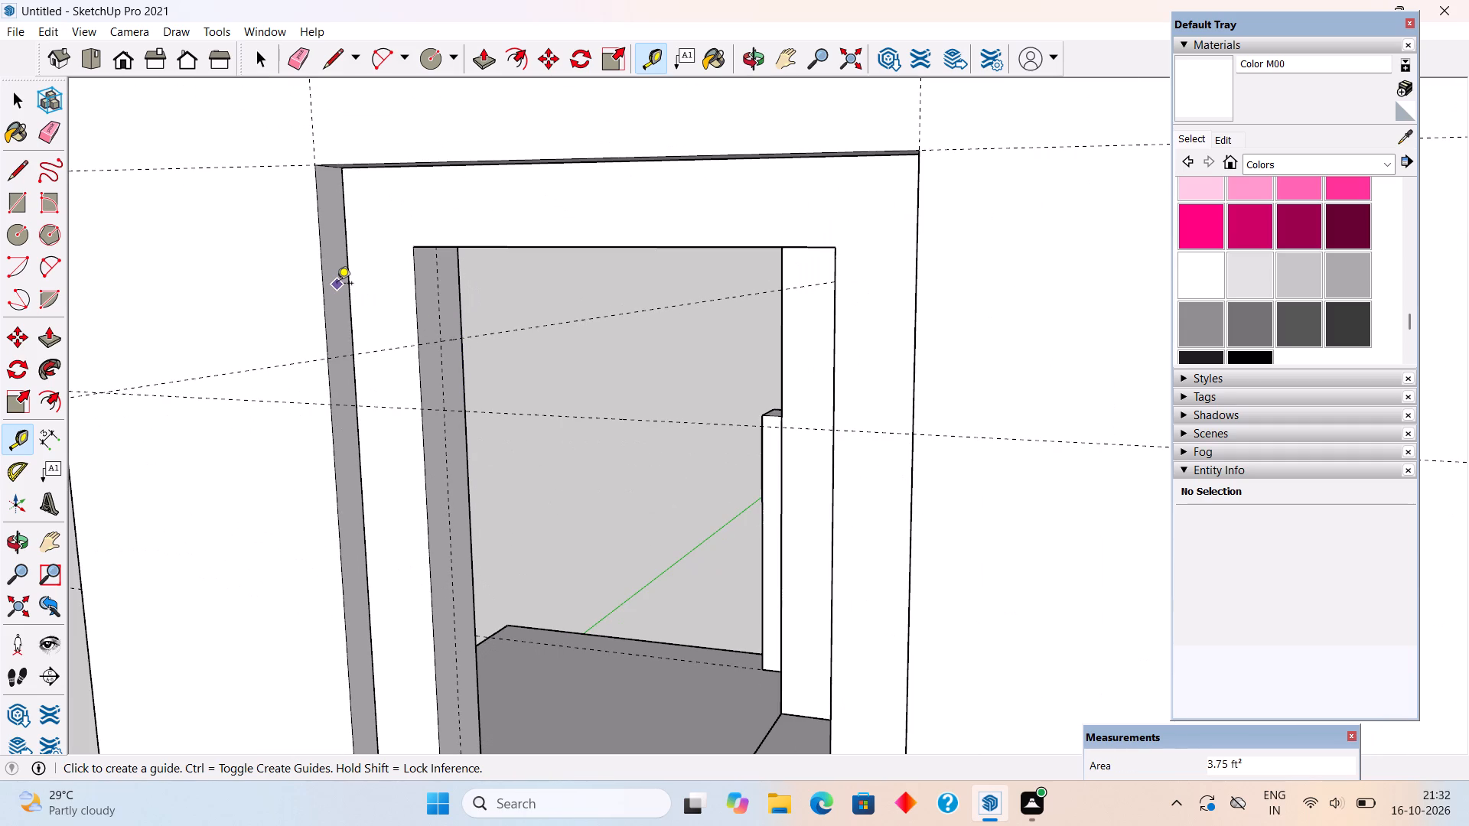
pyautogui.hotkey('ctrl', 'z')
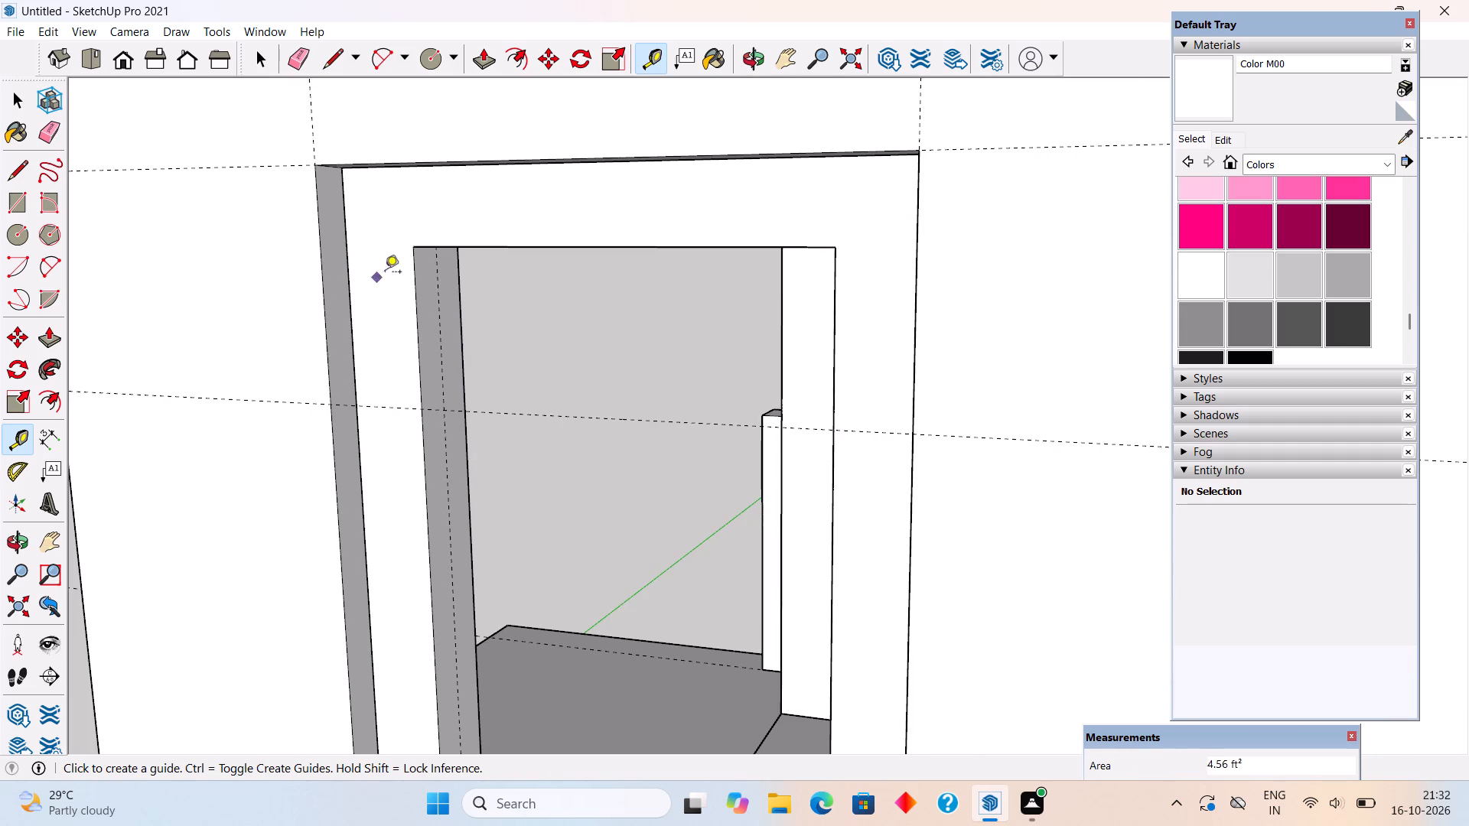
# Place a horizontal guide 3" below the top inner edge on the window frame's inner side face.
pyautogui.scroll(10, 449, 298)
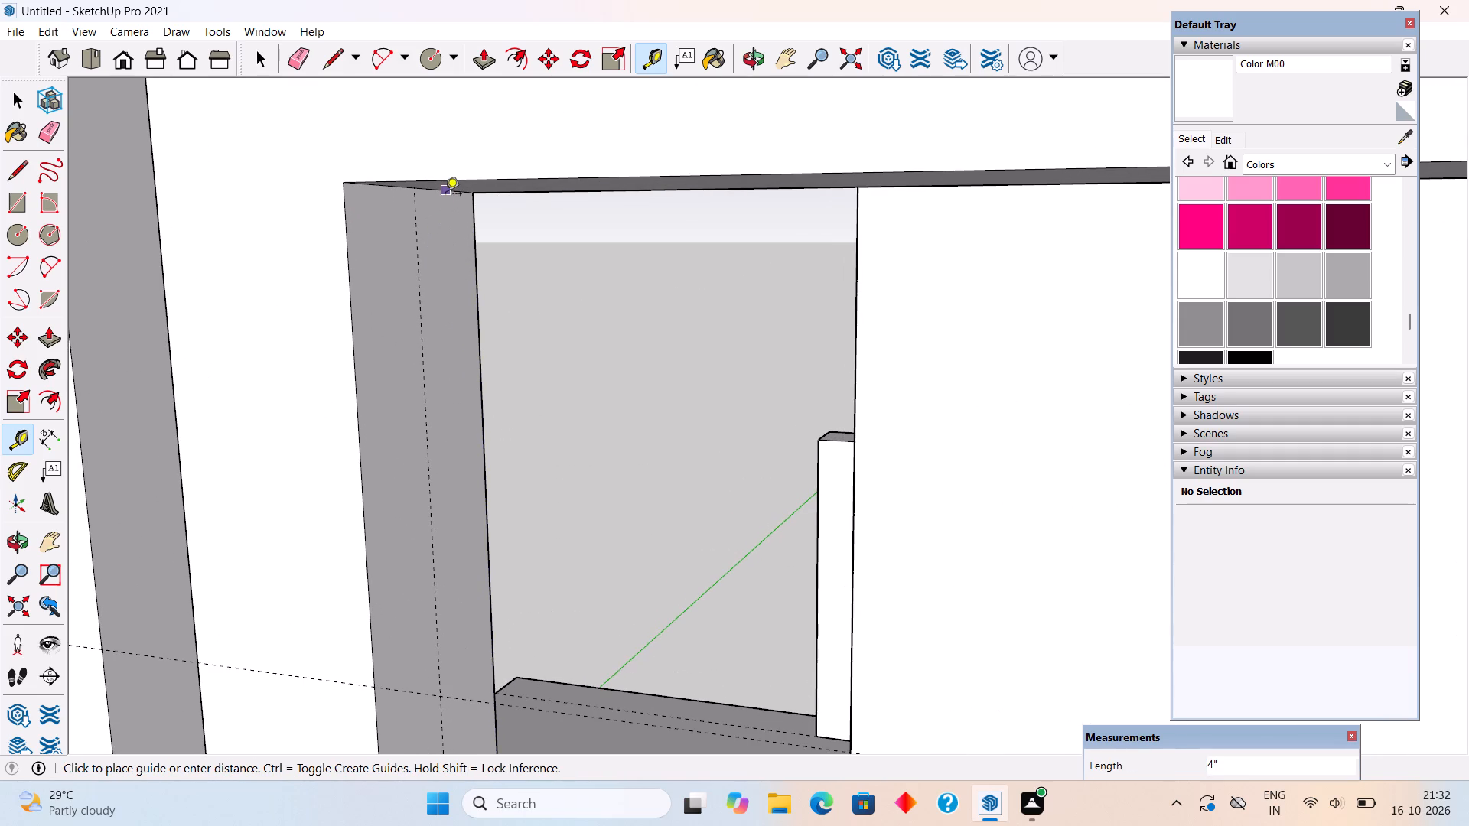
pyautogui.click(445, 195)
pyautogui.press('3')
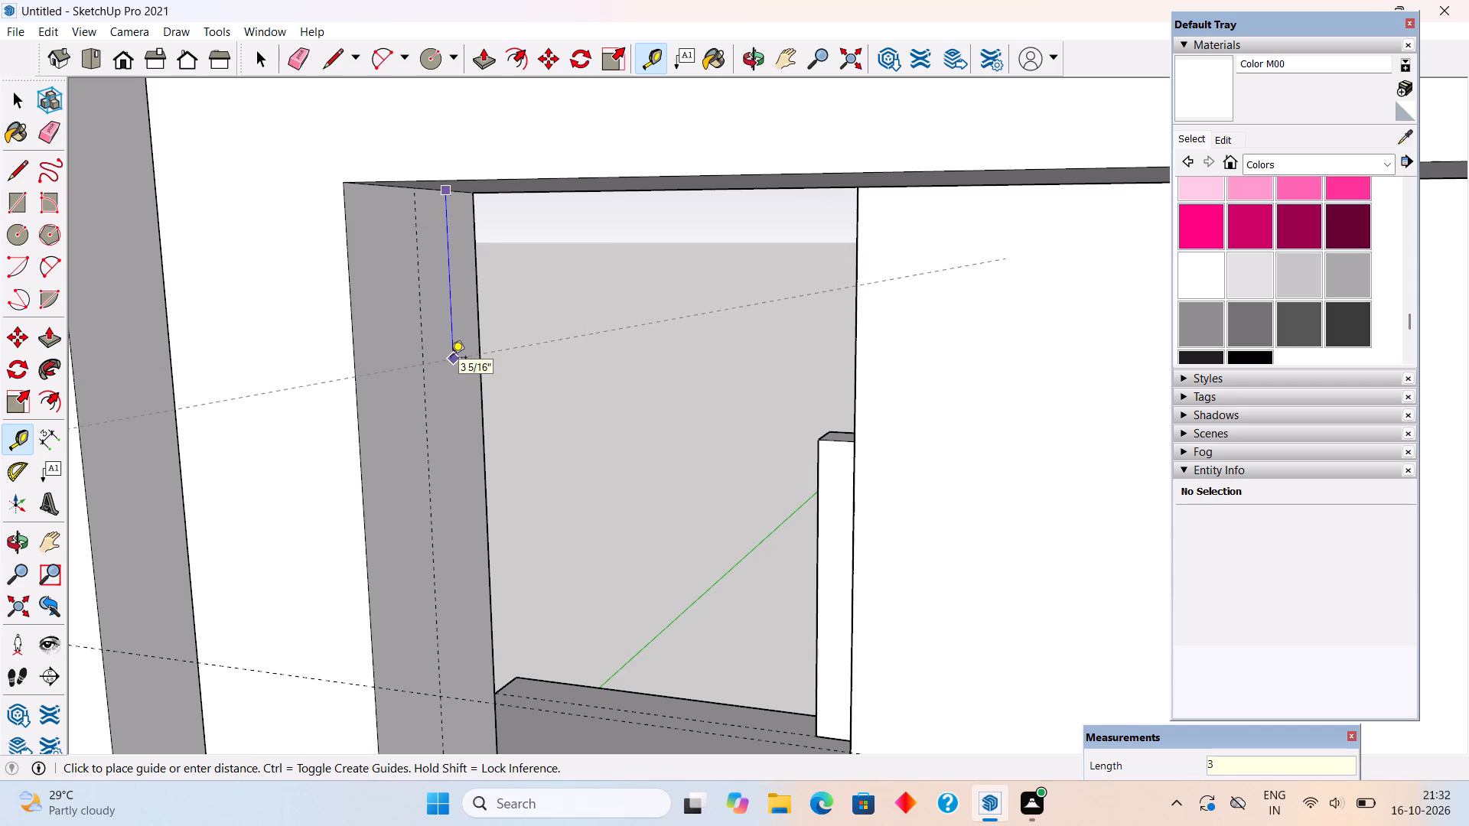
pyautogui.hotkey('shift', '"')
pyautogui.press('Return')
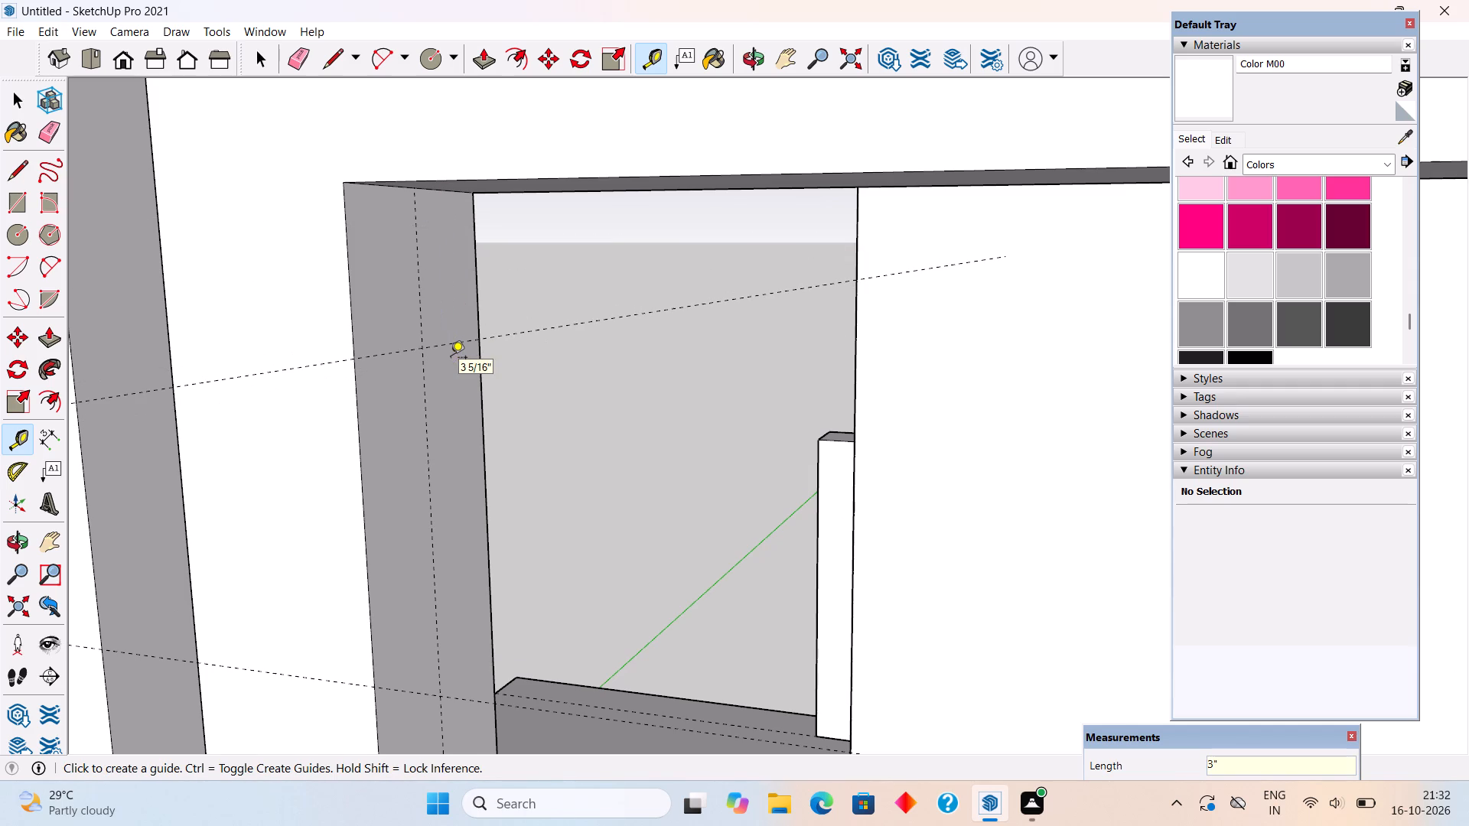
# Draw a circle of about 1/2" radius at the guide intersection and extrude it 1' 10" to the frame's opposite inner face as a bar.
pyautogui.press('c')
pyautogui.click(427, 348)
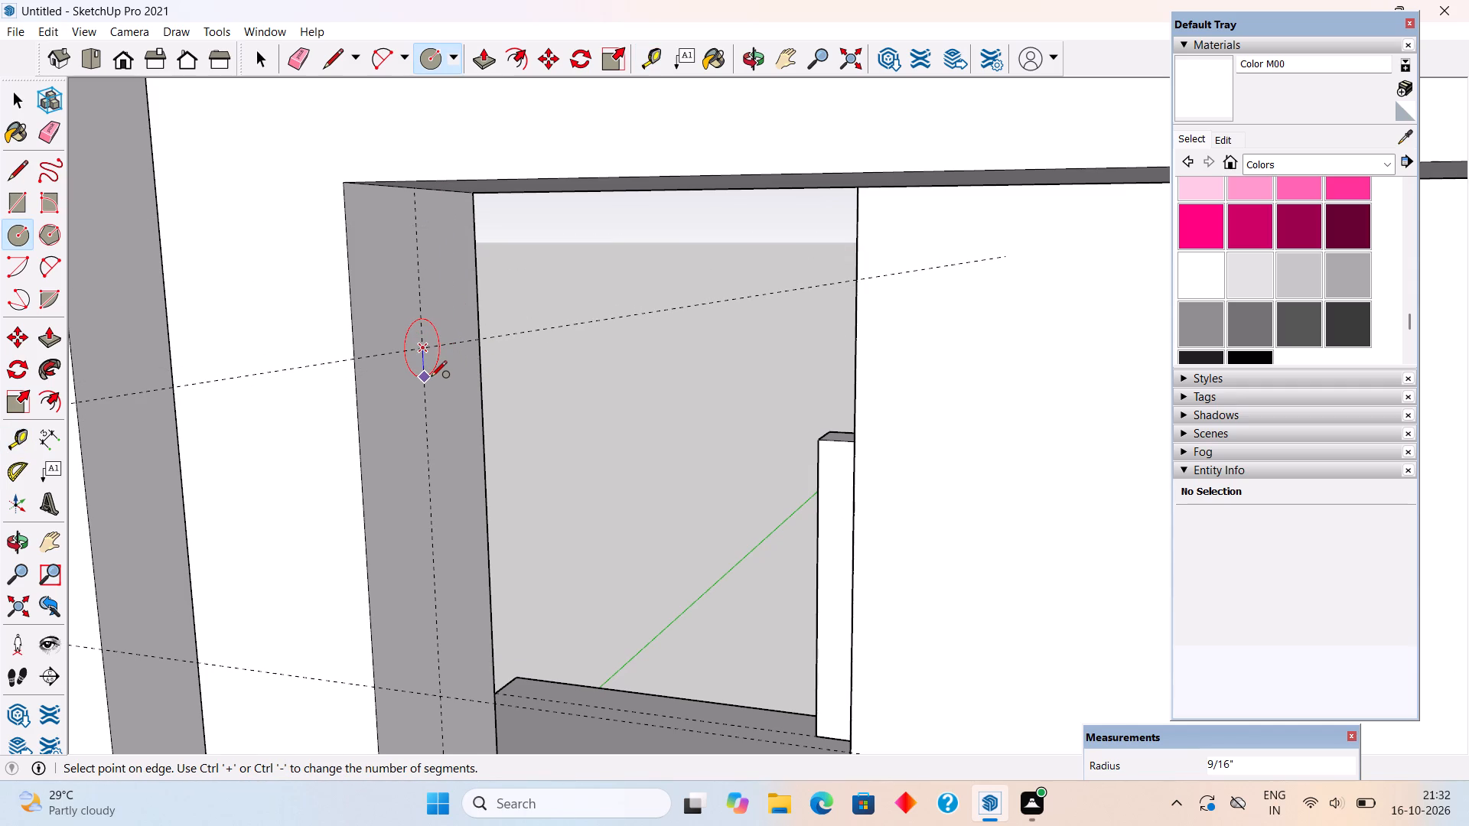
pyautogui.click(431, 372)
pyautogui.press('p')
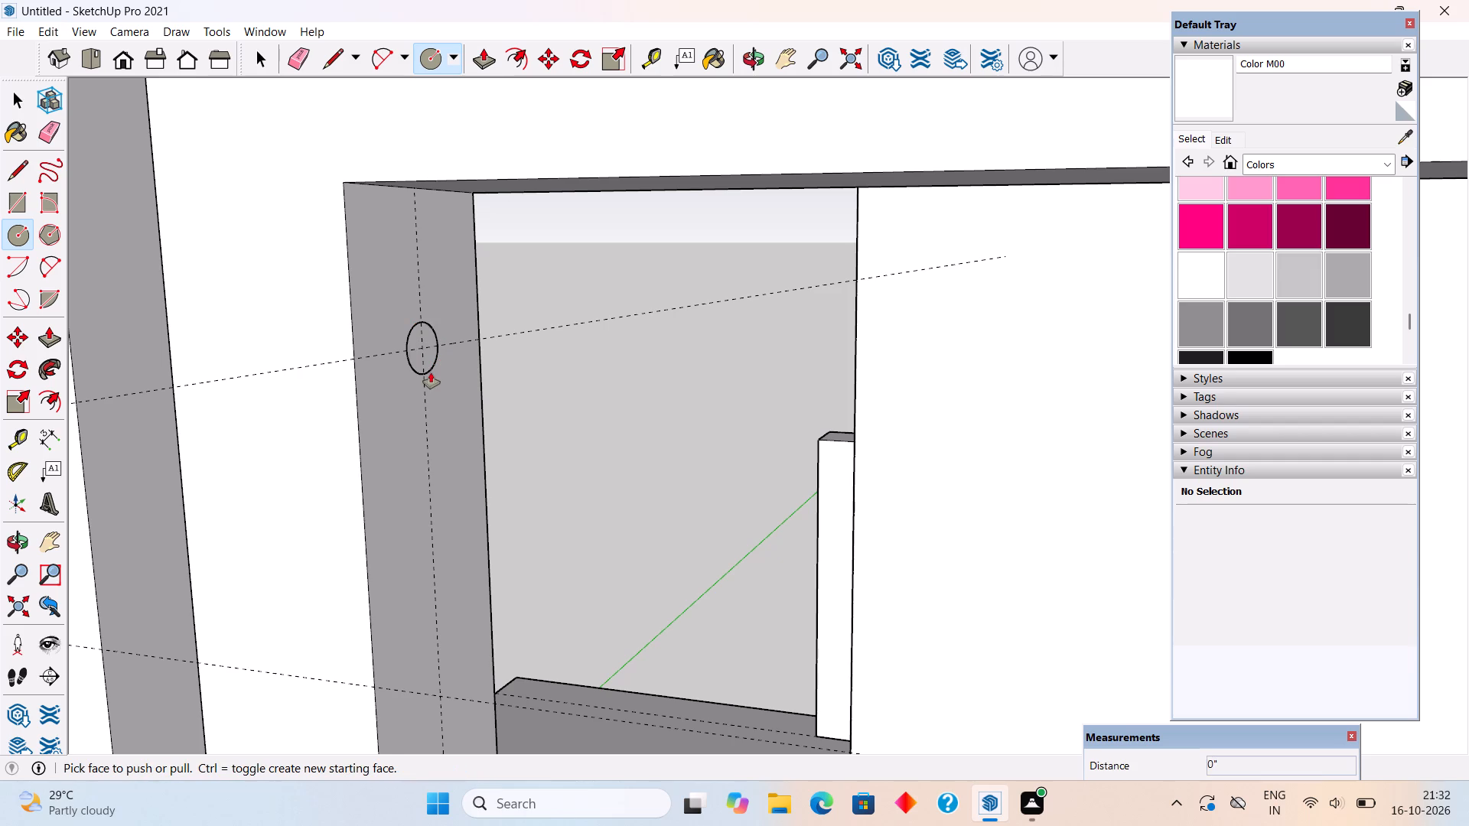
pyautogui.click(414, 361)
pyautogui.scroll(-12, 480, 372)
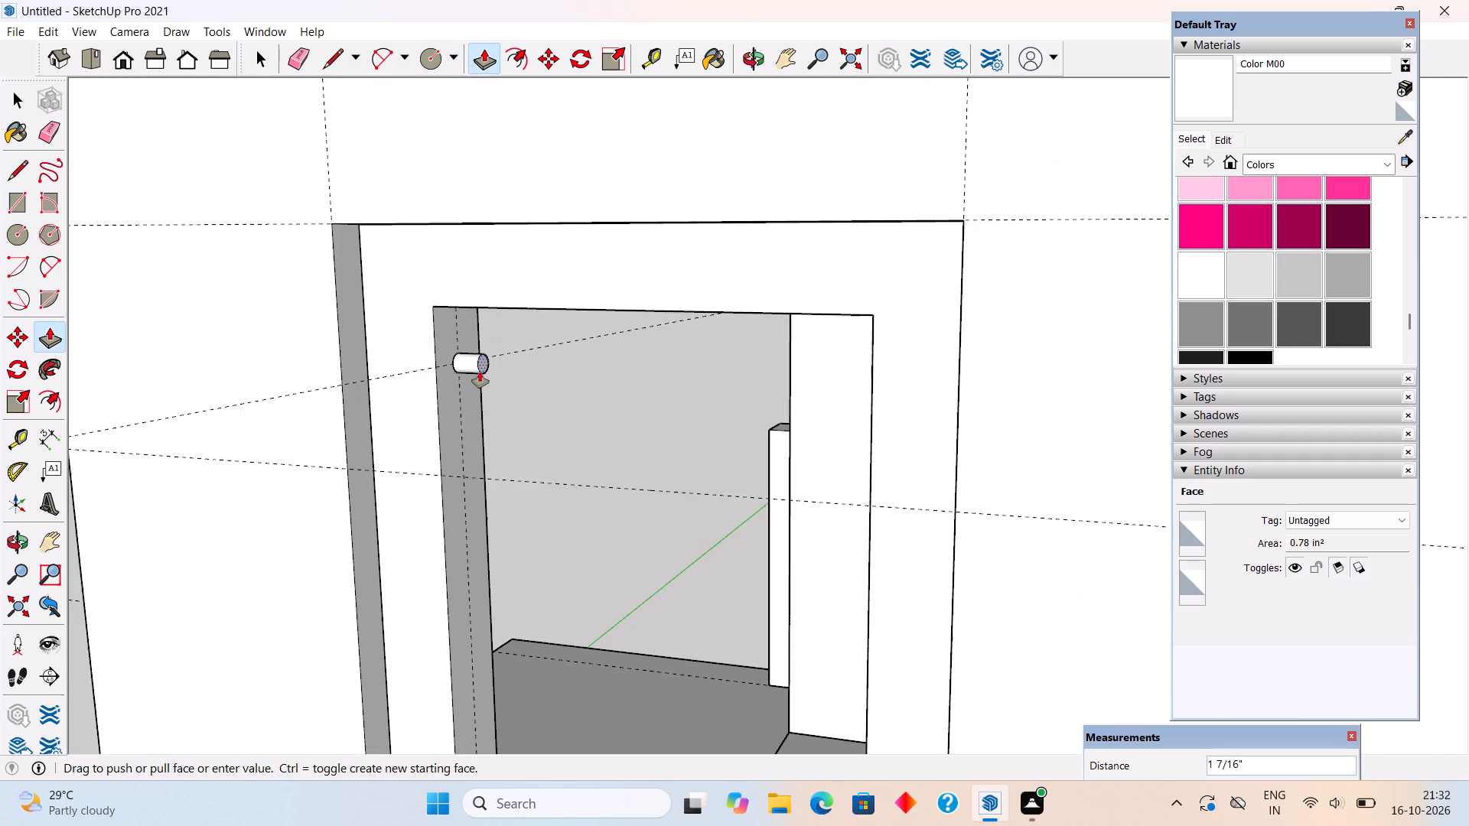
pyautogui.scroll(-8, 480, 372)
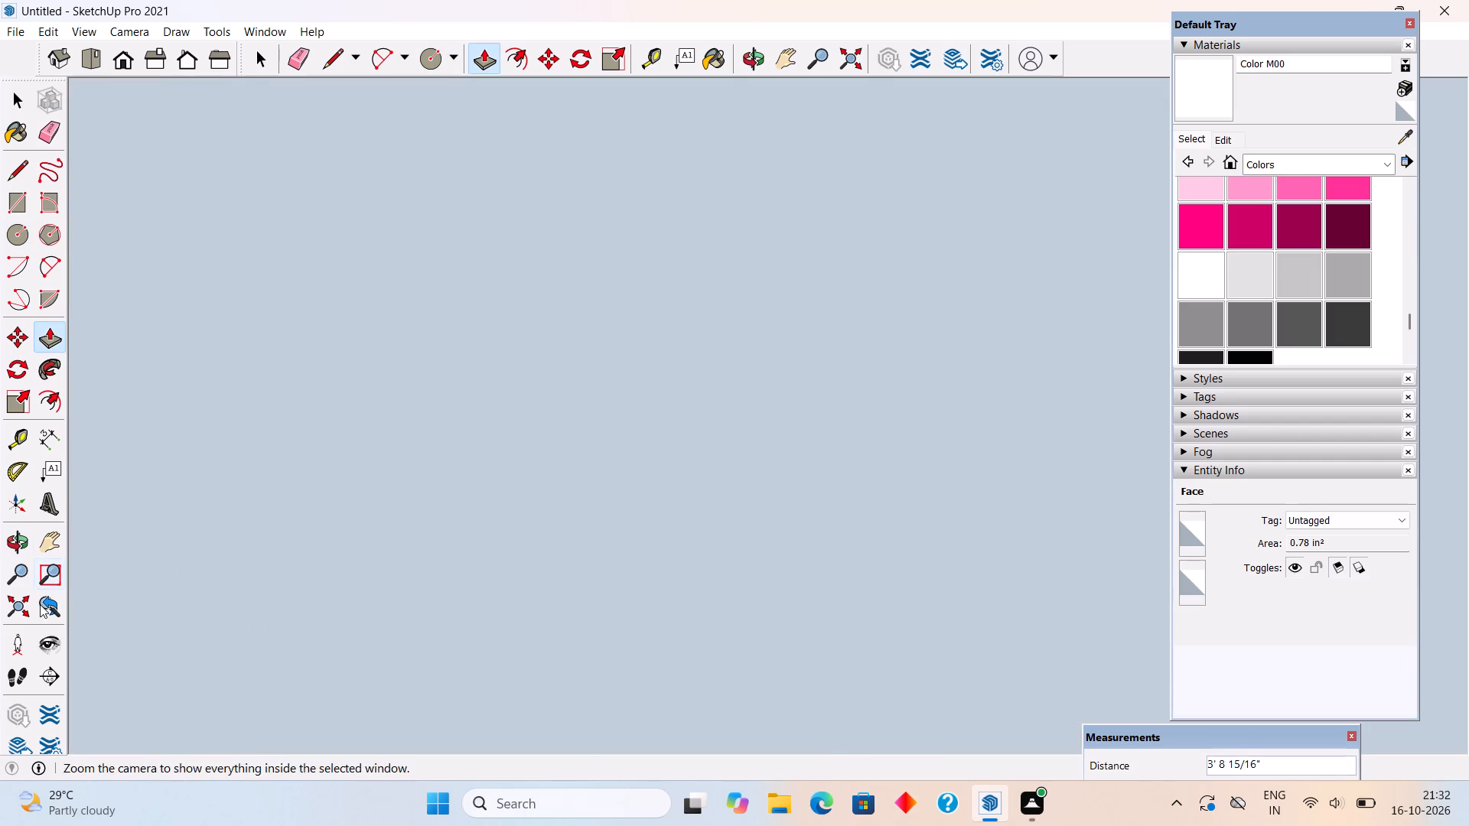
pyautogui.click(40, 604)
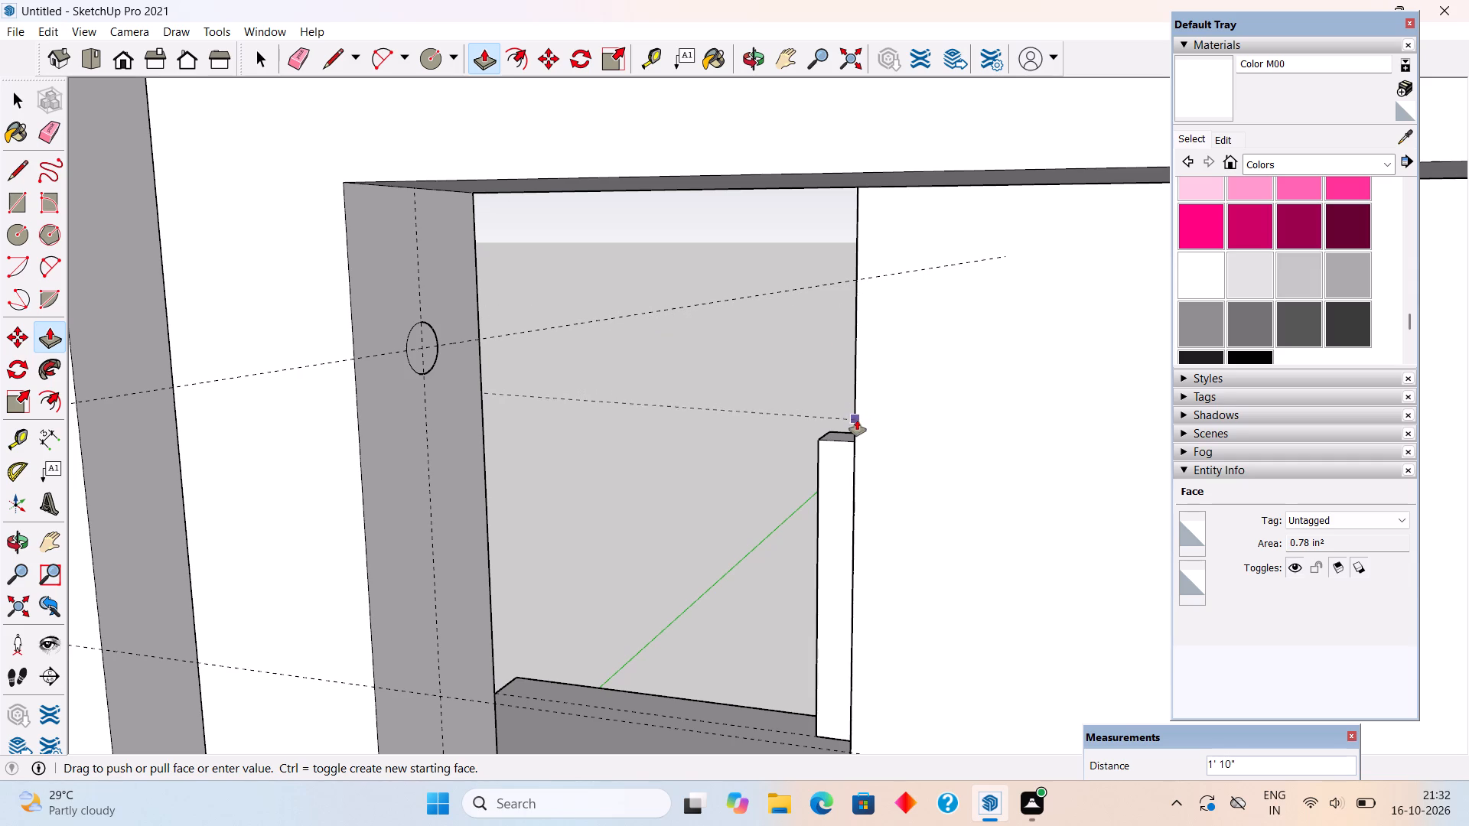
pyautogui.moveTo(864, 436); pyautogui.dragTo(917, 459, button='middle')
pyautogui.scroll(-3, 917, 459)
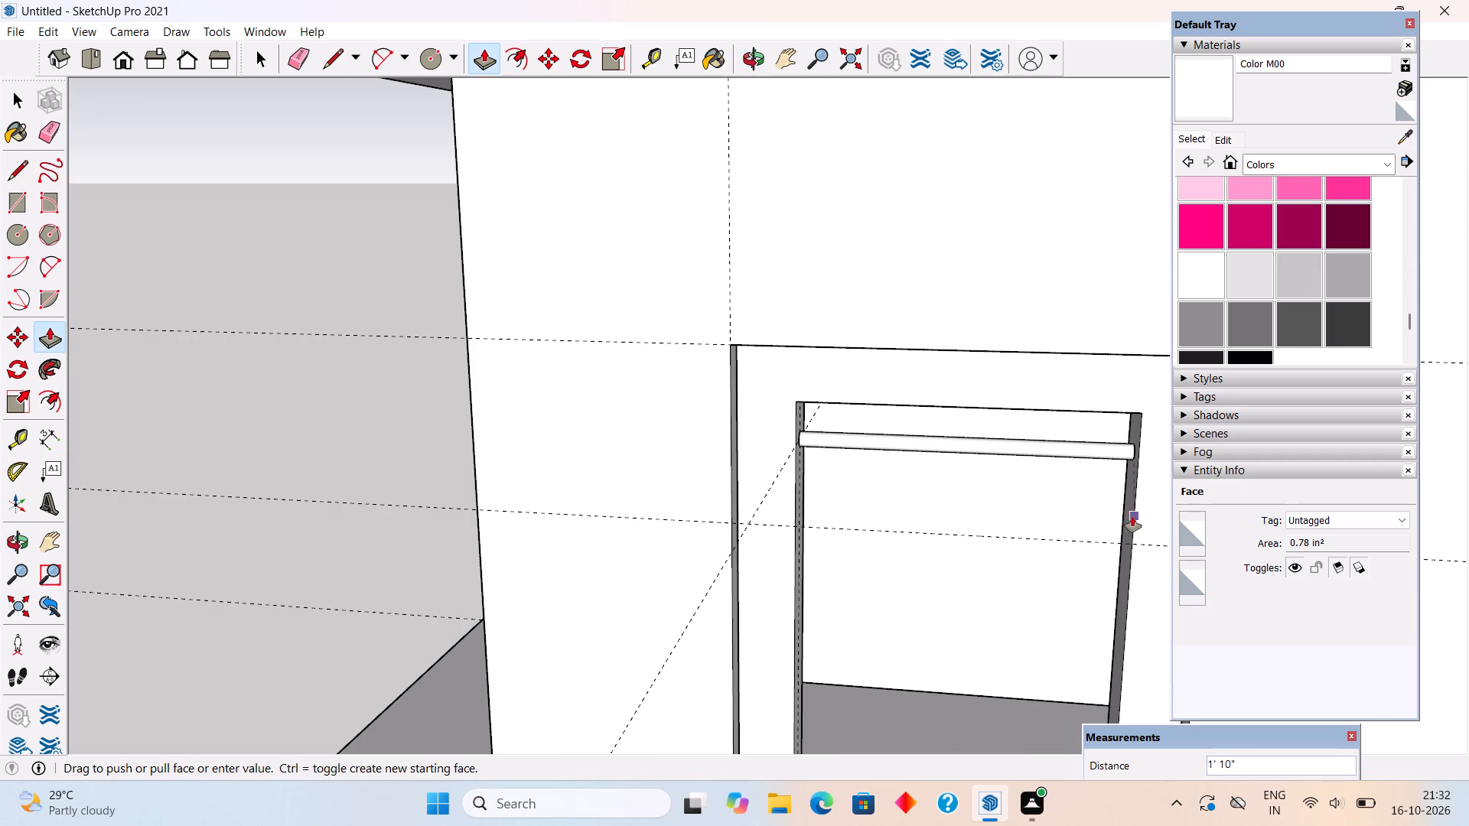
pyautogui.click(1133, 497)
pyautogui.press('space')
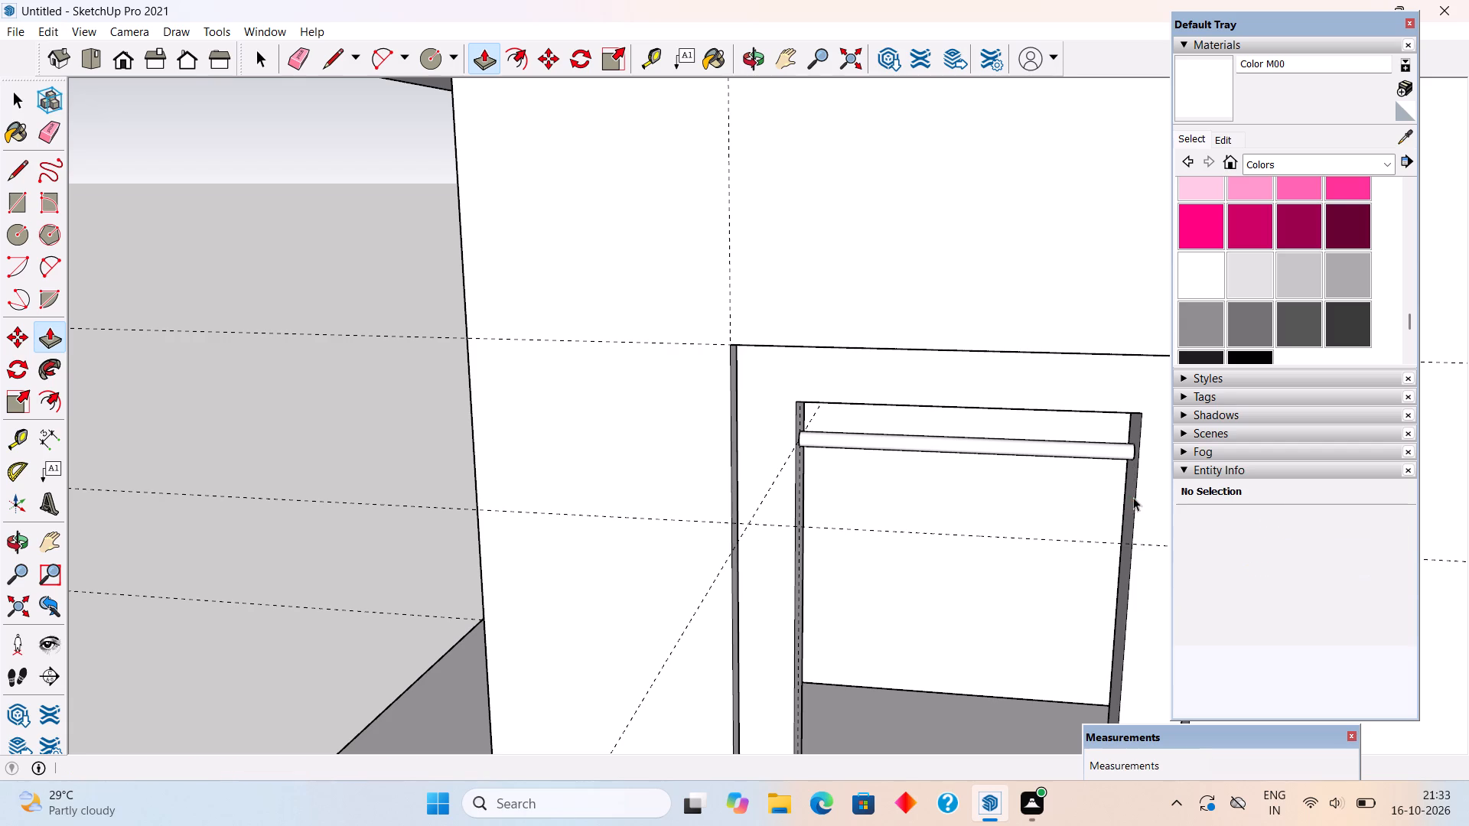
# Make the whole round bar across the window opening into a group.
pyautogui.tripleClick(1109, 454)
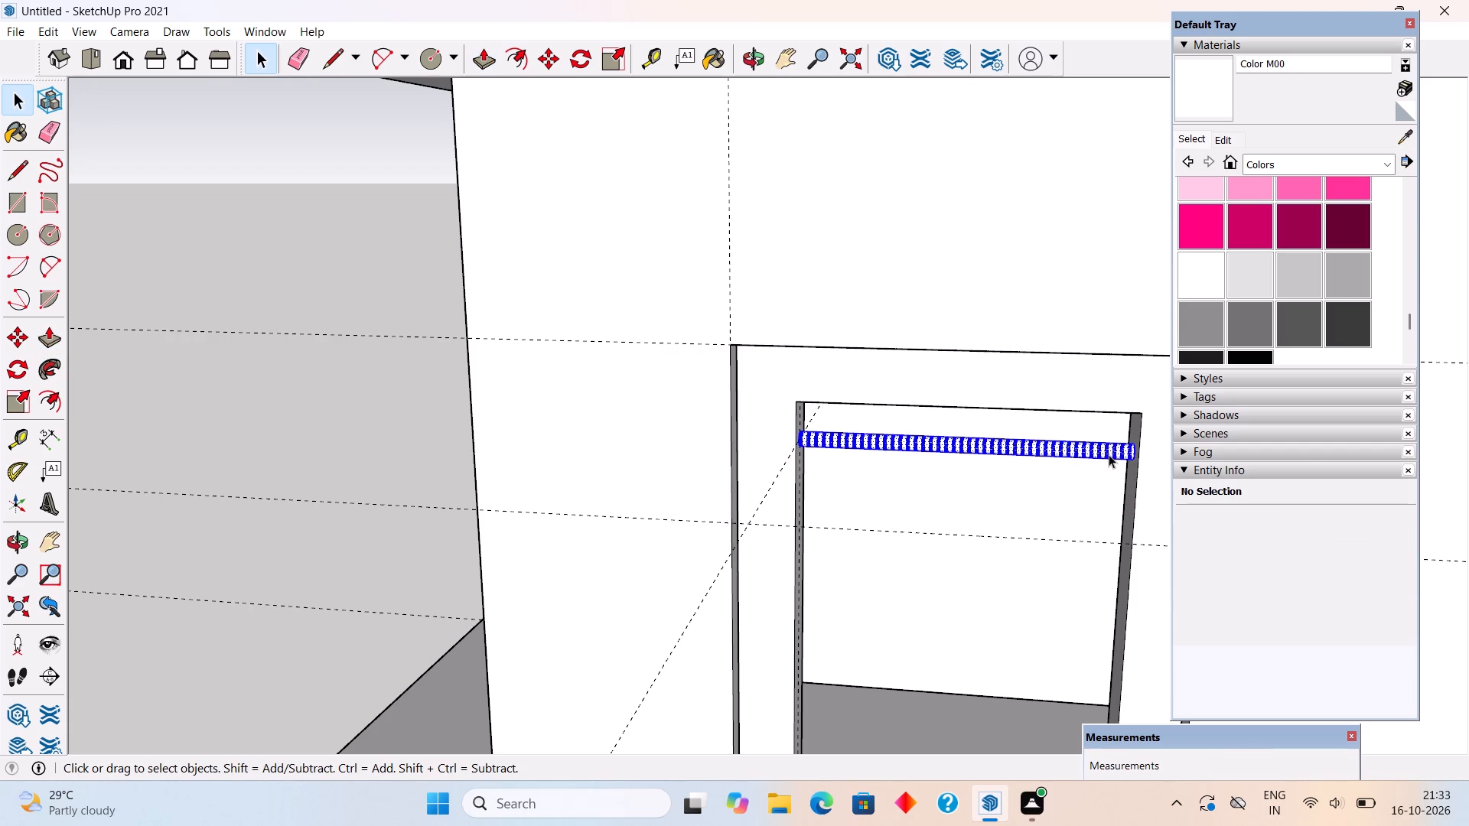
pyautogui.rightClick(1109, 454)
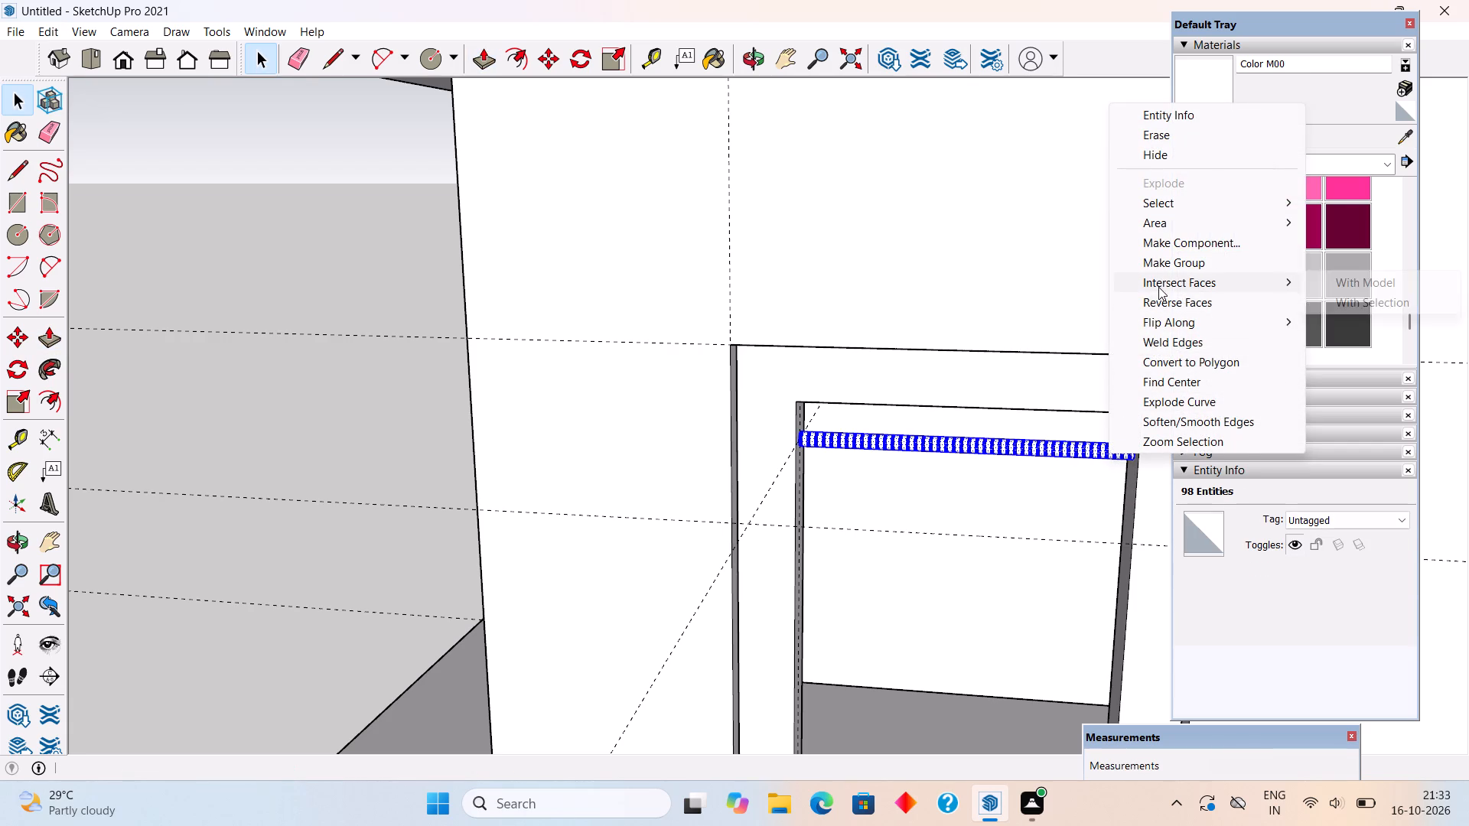
pyautogui.click(1158, 270)
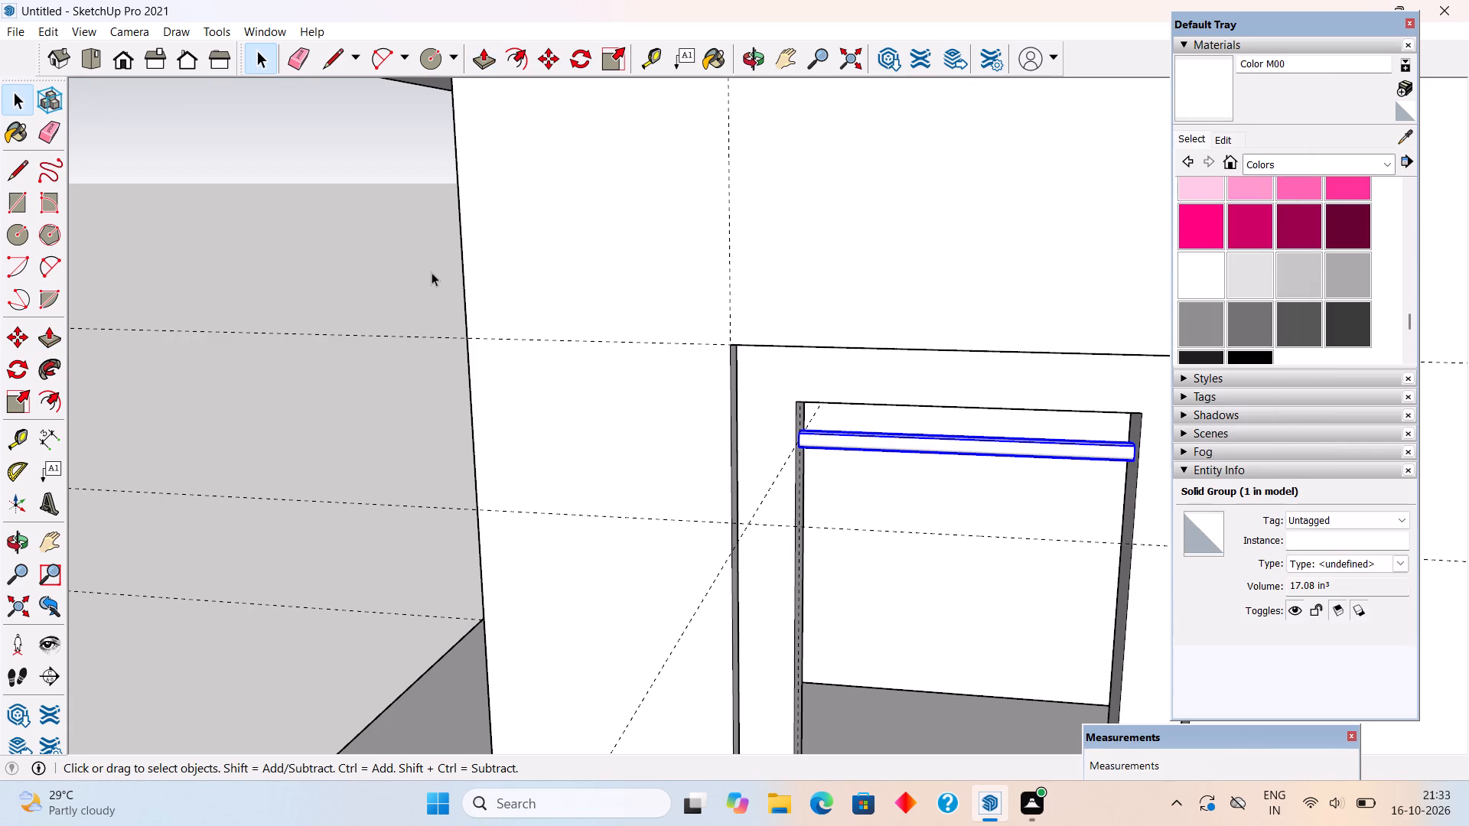
pyautogui.click(432, 272)
# Copy the window bar 3" straight down and repeat it as an array of 18 copies down the opening.
pyautogui.scroll(-4, 429, 272)
pyautogui.scroll(1, 758, 470)
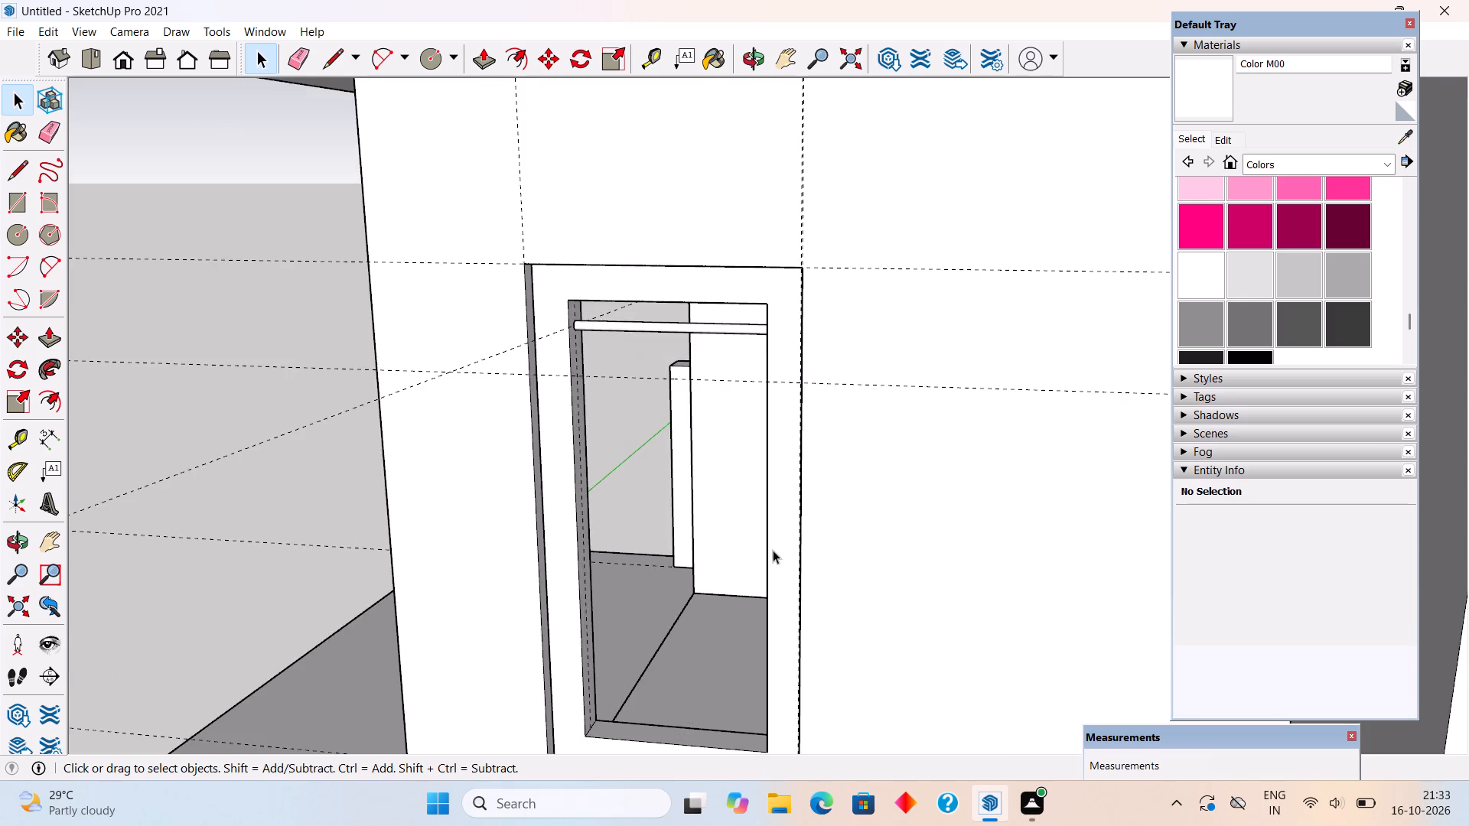
pyautogui.scroll(-3, 773, 550)
pyautogui.scroll(4, 797, 705)
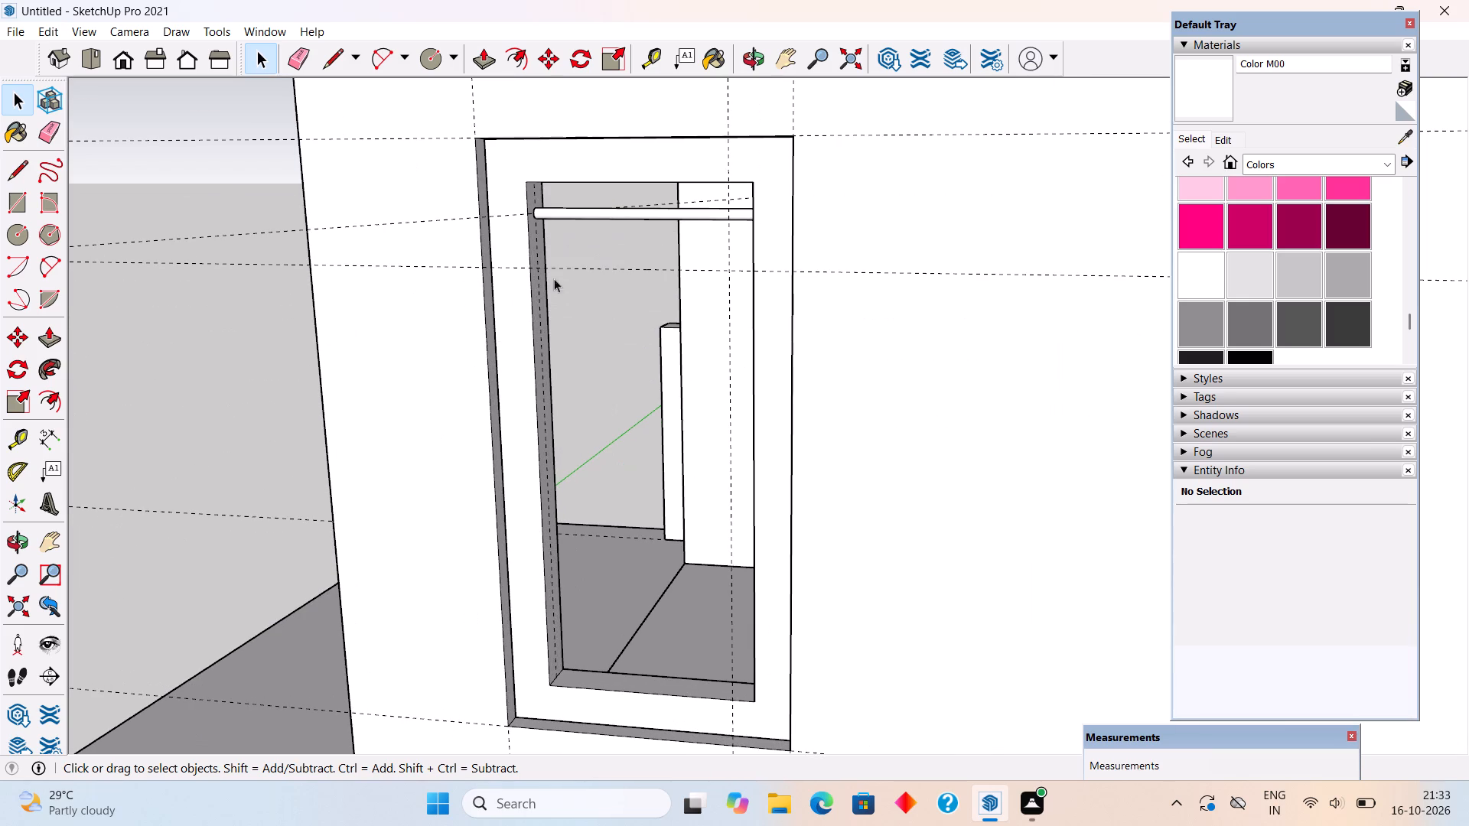
pyautogui.click(546, 216)
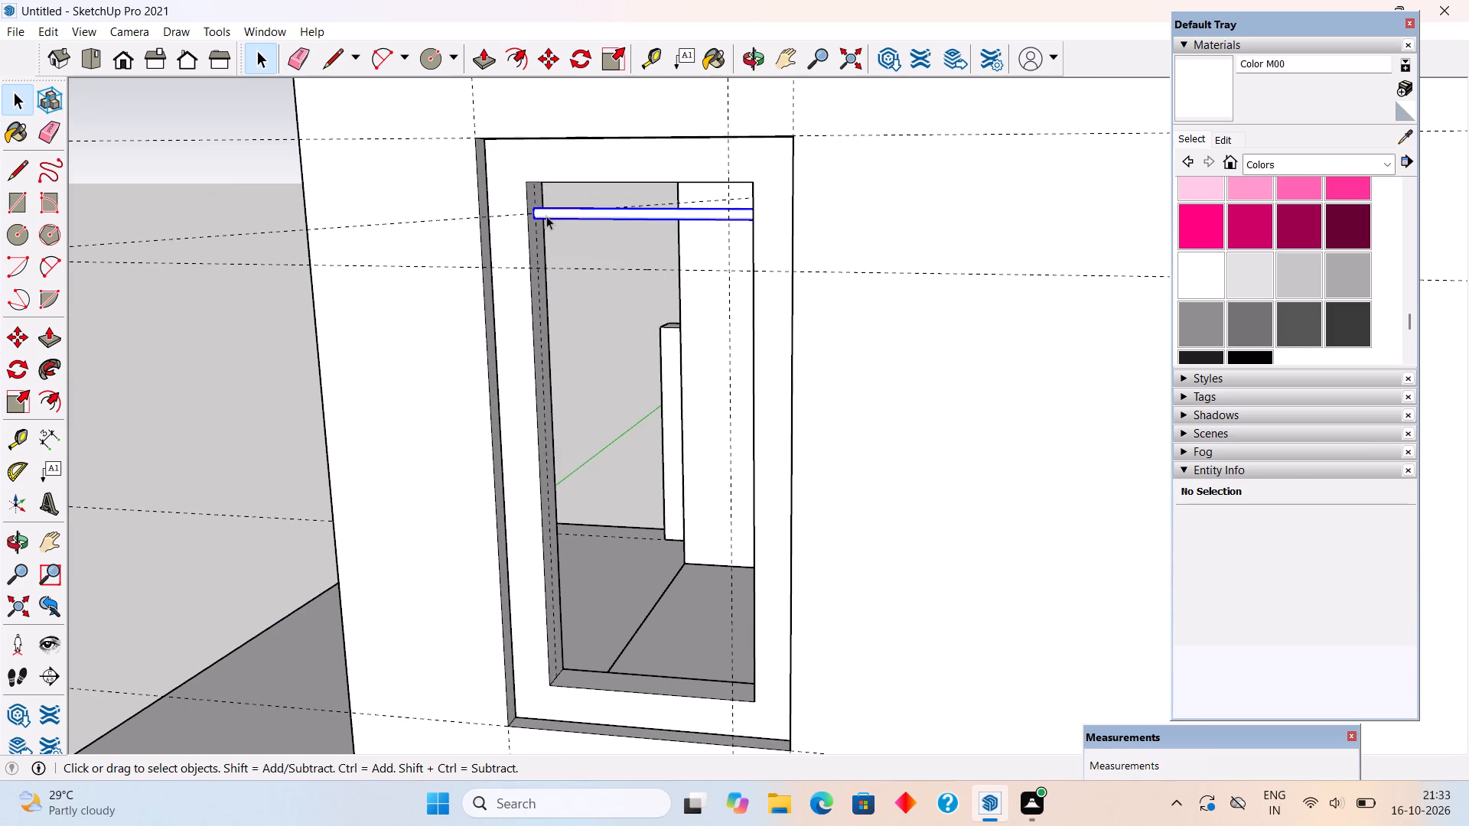
pyautogui.scroll(5, 546, 216)
pyautogui.press('m')
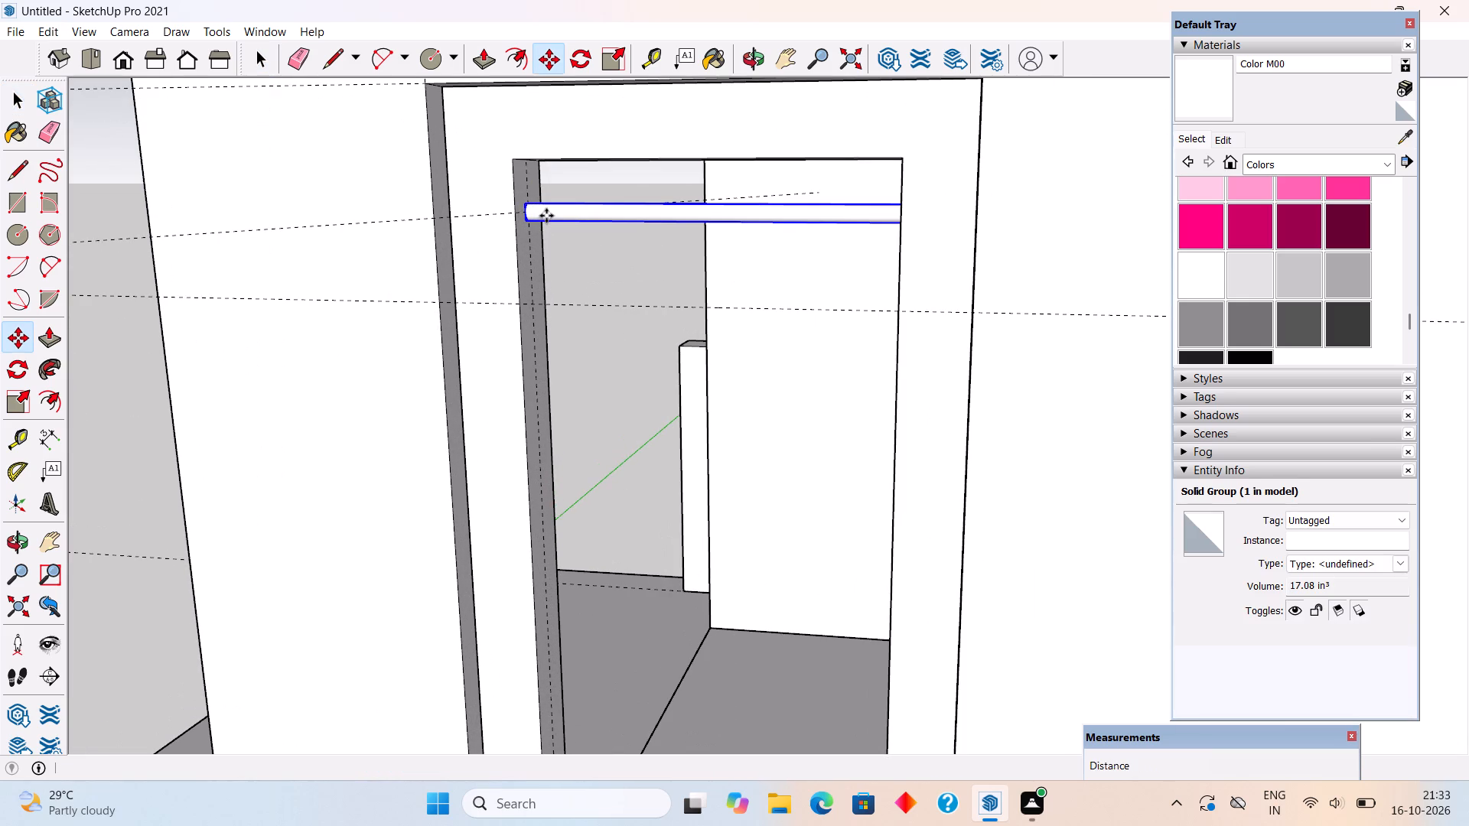
pyautogui.click(546, 216)
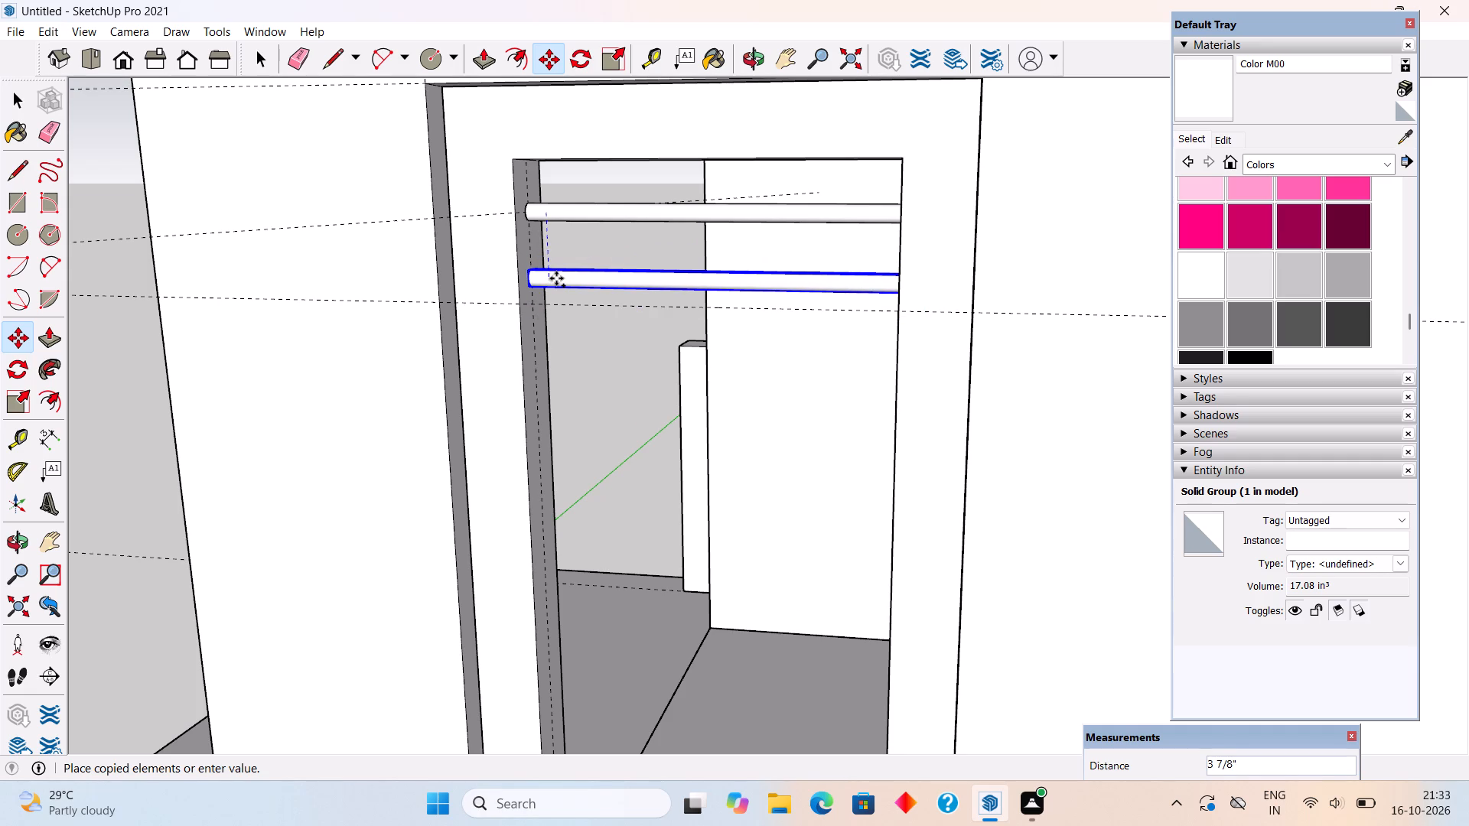
pyautogui.write('3"')
pyautogui.press('Return')
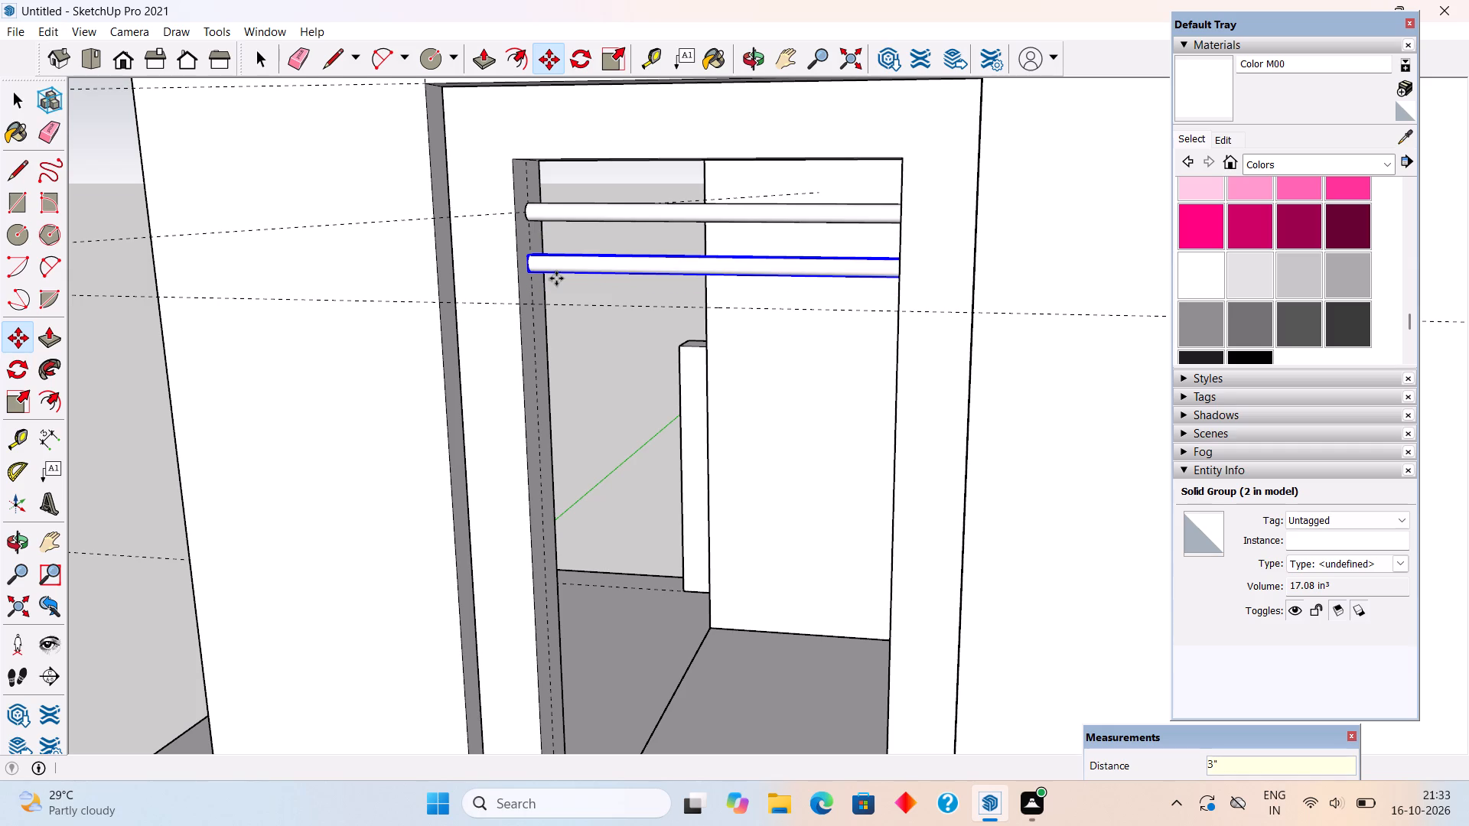
pyautogui.press('x')
pyautogui.press('1')
pyautogui.press('8')
pyautogui.press('Return')
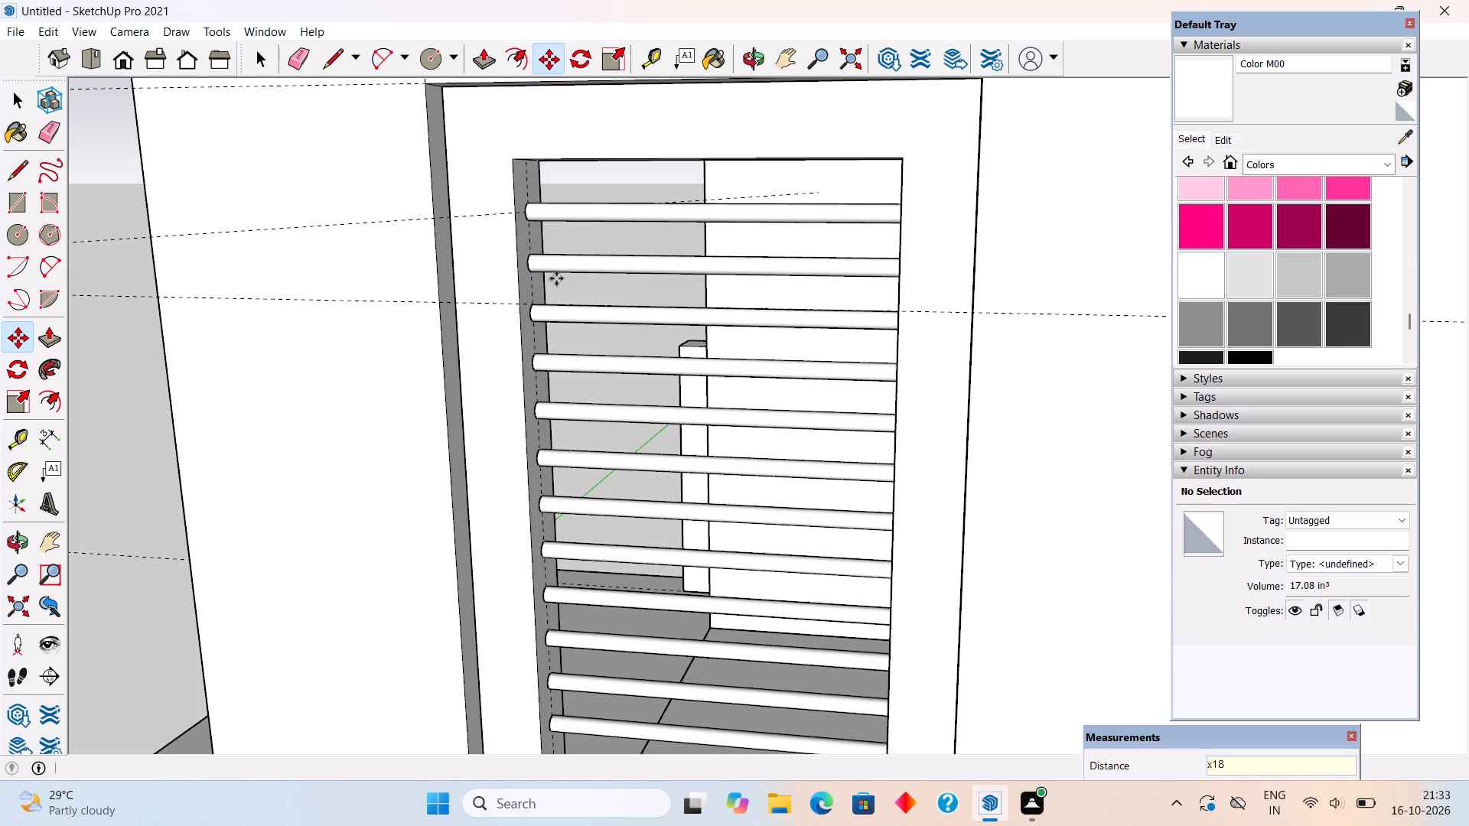
# Delete the lowest bar, next to the bottom of the window frame.
pyautogui.scroll(-5, 556, 278)
pyautogui.scroll(-2, 566, 381)
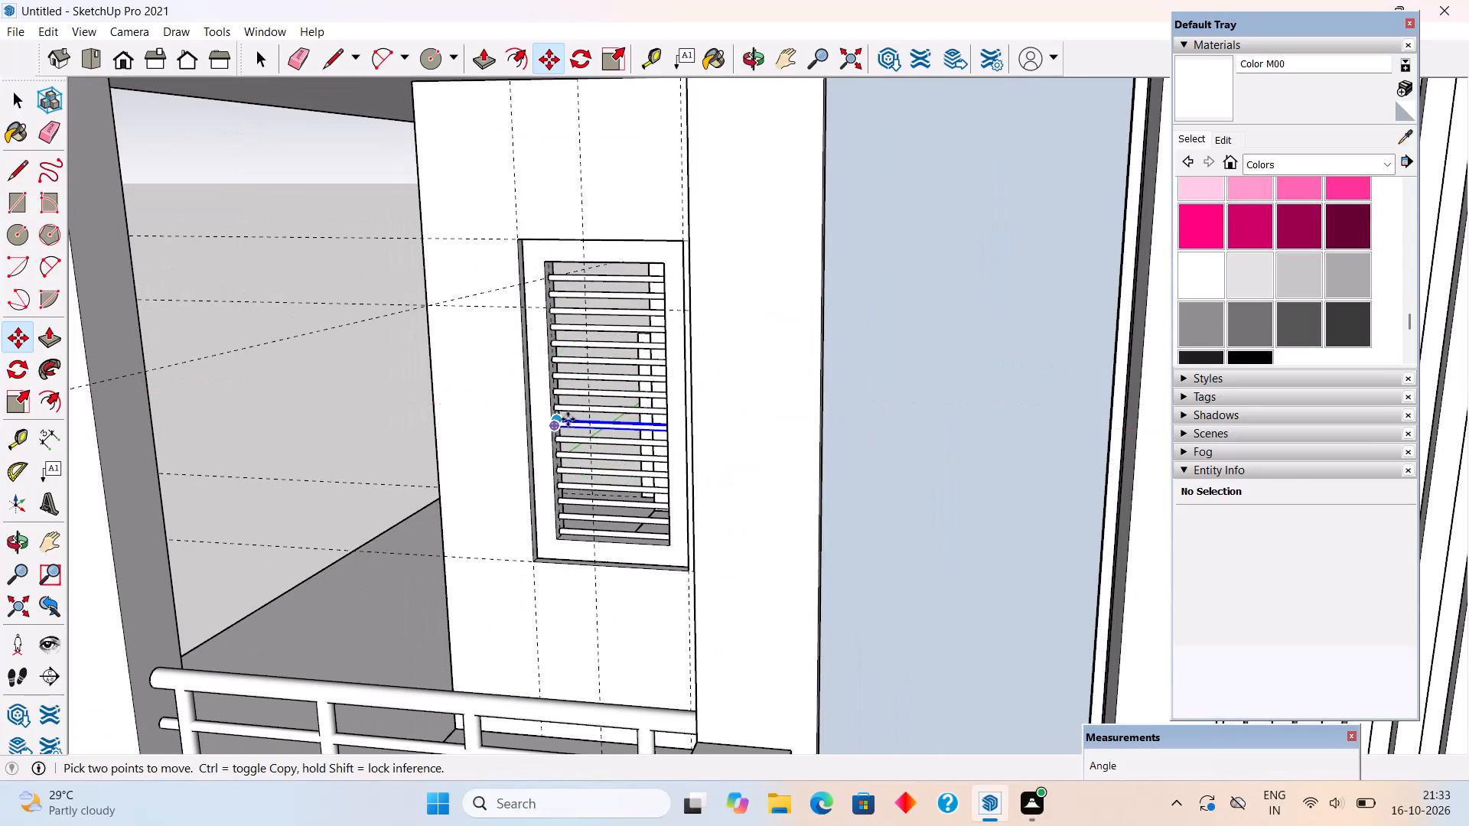
pyautogui.press('space')
pyautogui.scroll(5, 611, 535)
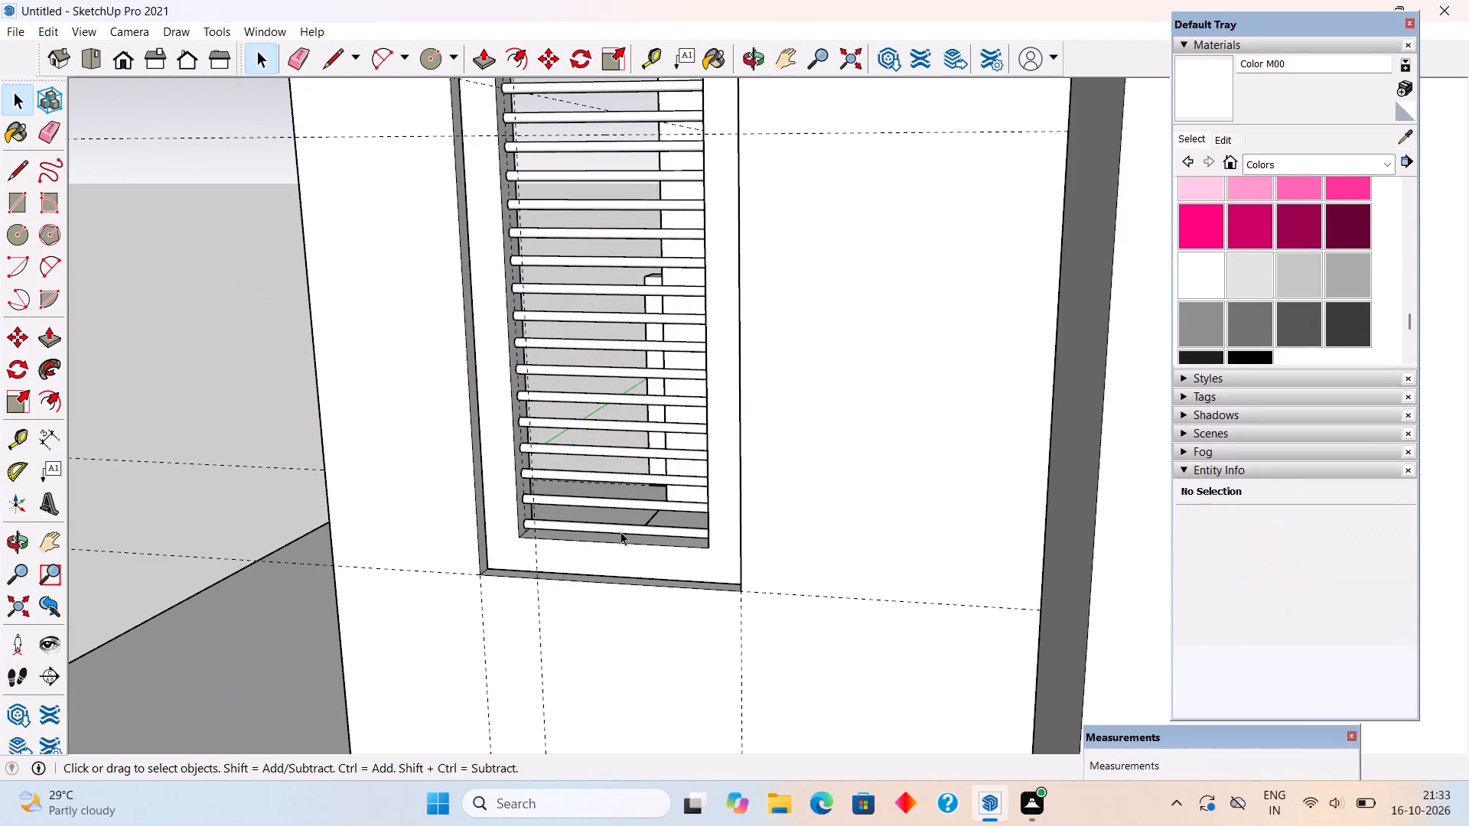
pyautogui.click(620, 532)
pyautogui.press('Delete')
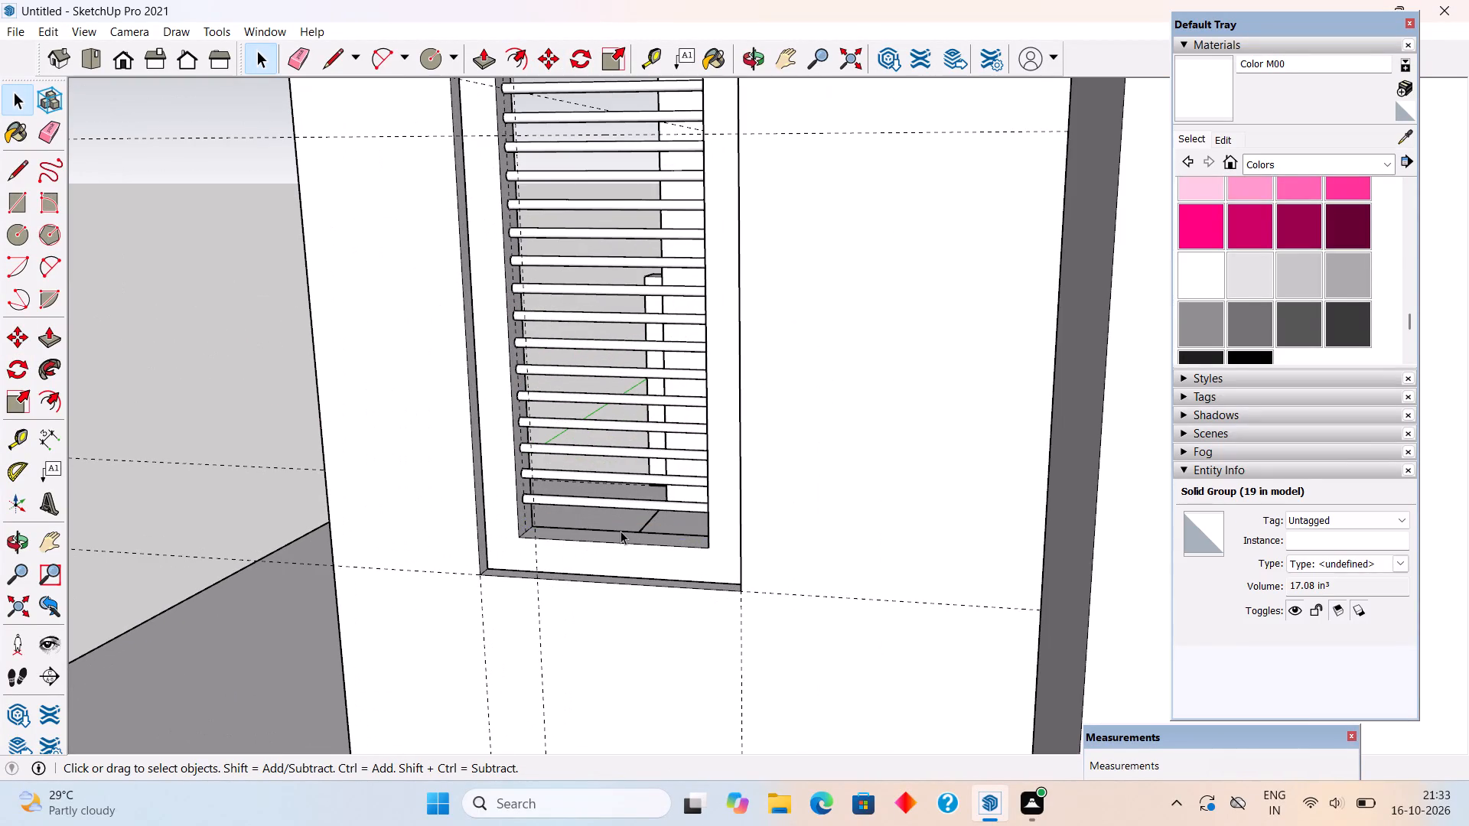
pyautogui.scroll(-4, 620, 528)
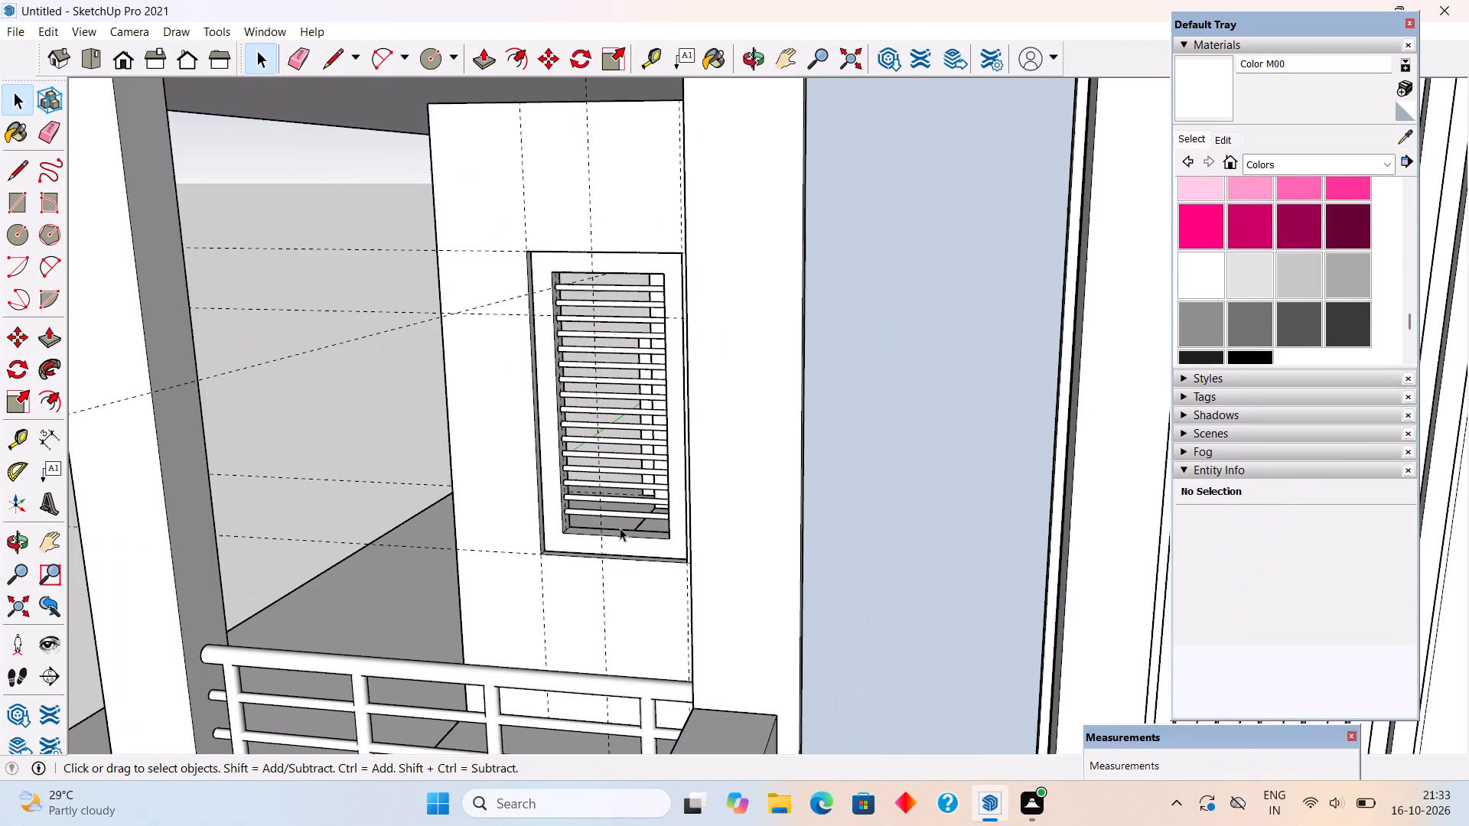
# Examine the finished barred window and the house's front from several angles.
pyautogui.moveTo(614, 501); pyautogui.dragTo(676, 451, button='middle')
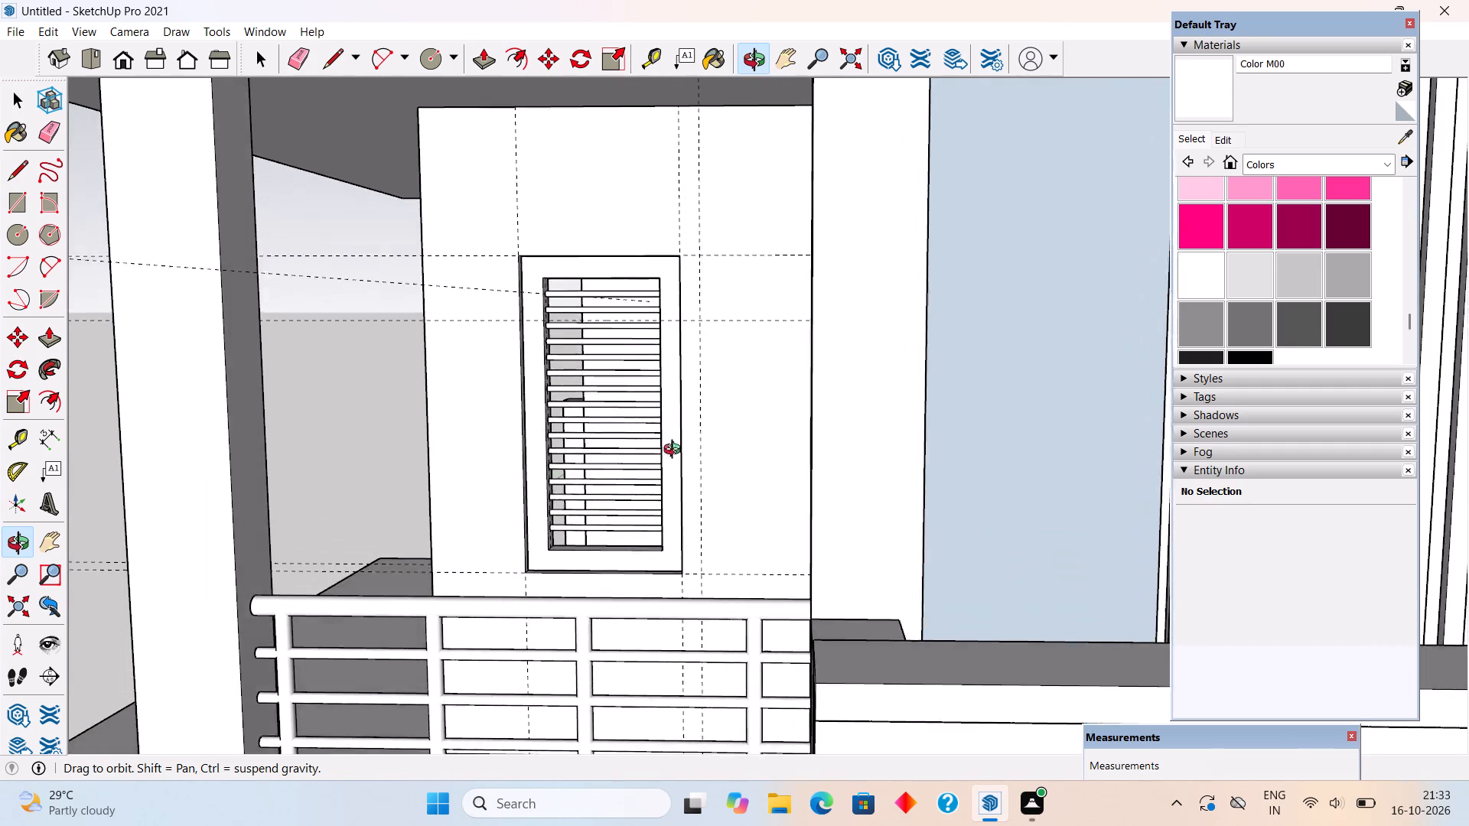
pyautogui.moveTo(676, 451); pyautogui.dragTo(692, 474, button='middle')
pyautogui.press('space')
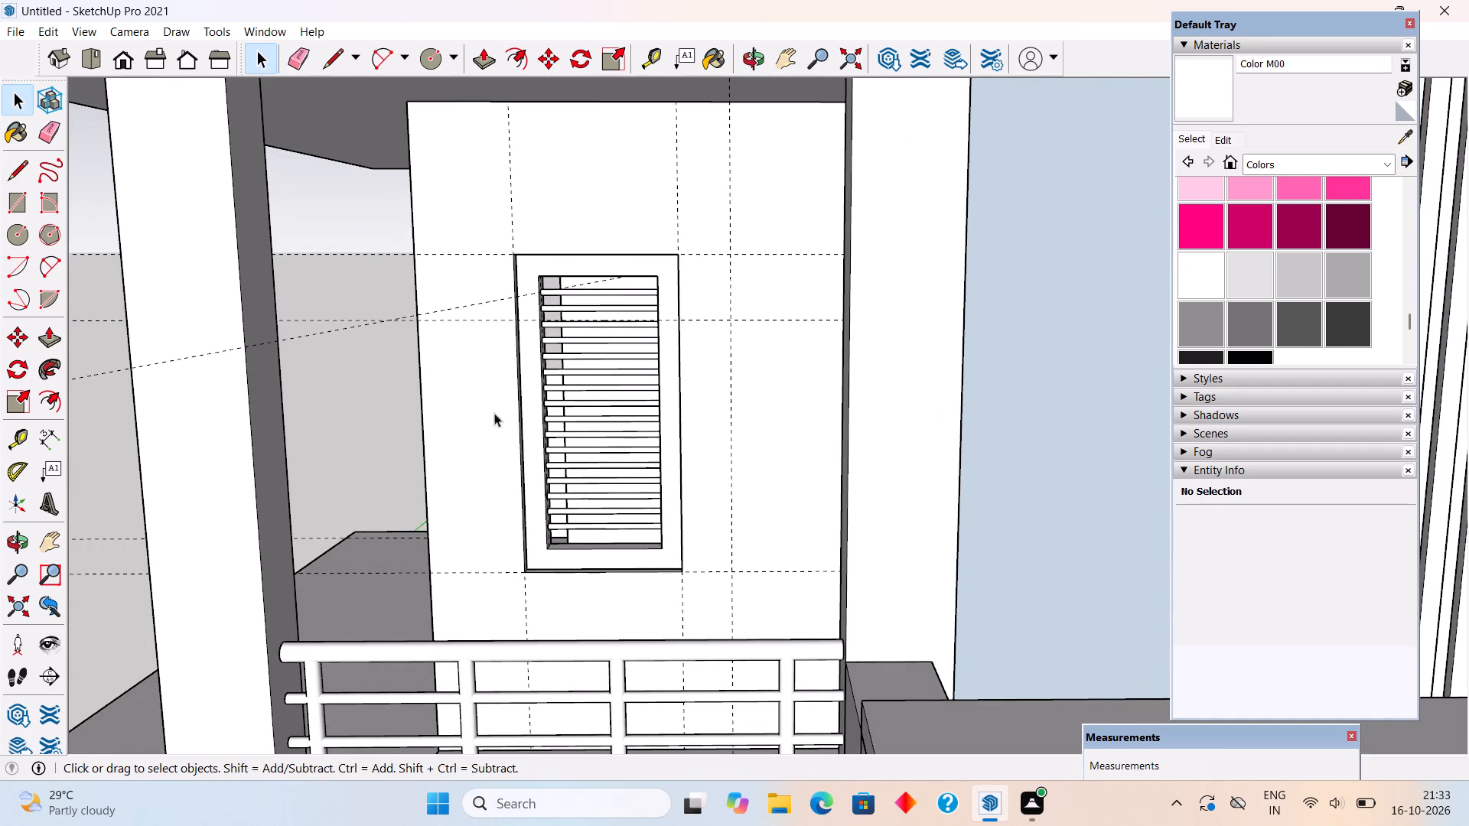
pyautogui.scroll(-6, 397, 321)
pyautogui.moveTo(598, 450); pyautogui.dragTo(691, 447, button='middle')
pyautogui.scroll(-2, 691, 447)
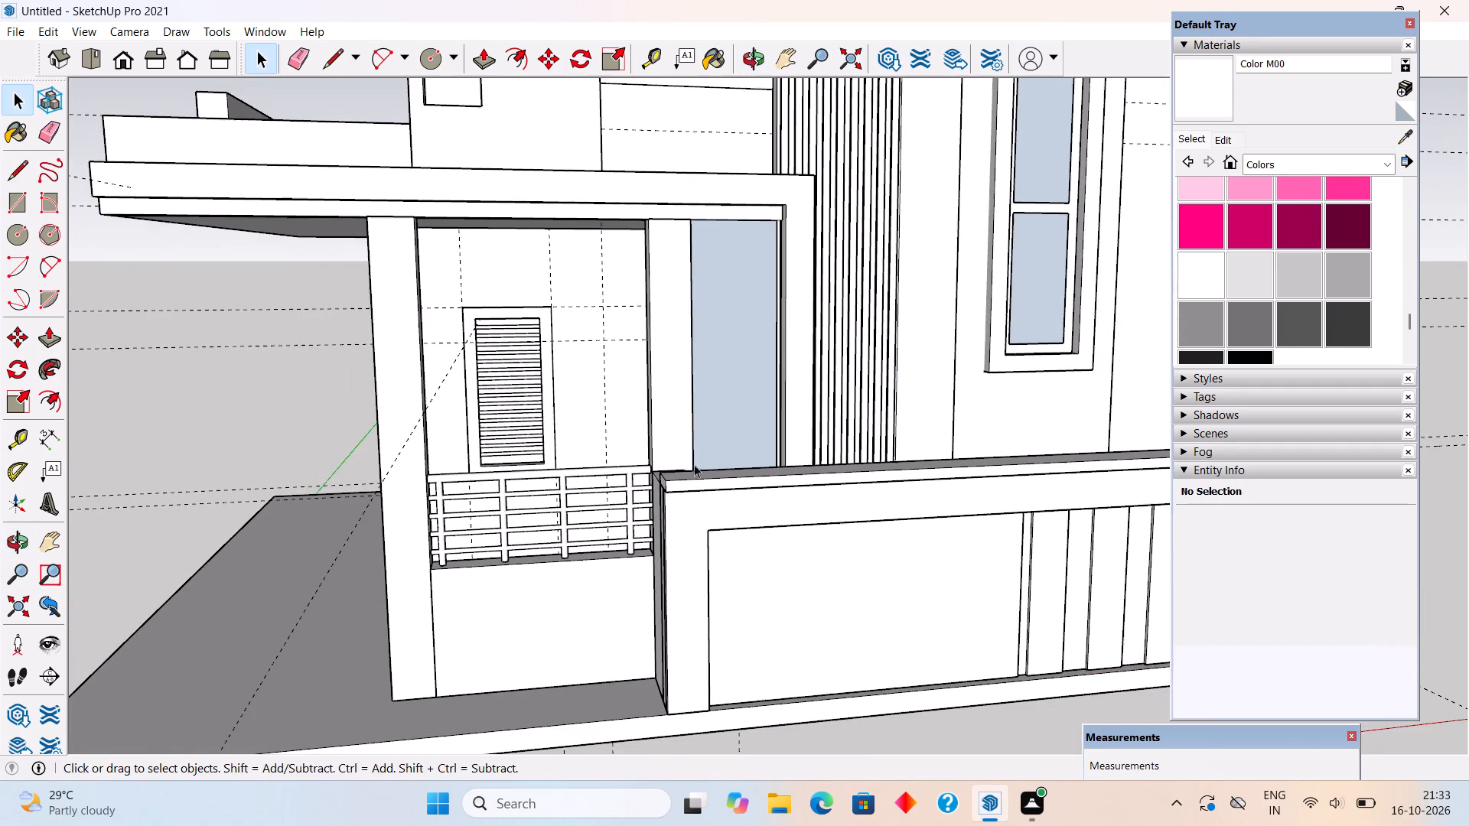
pyautogui.scroll(-2, 704, 502)
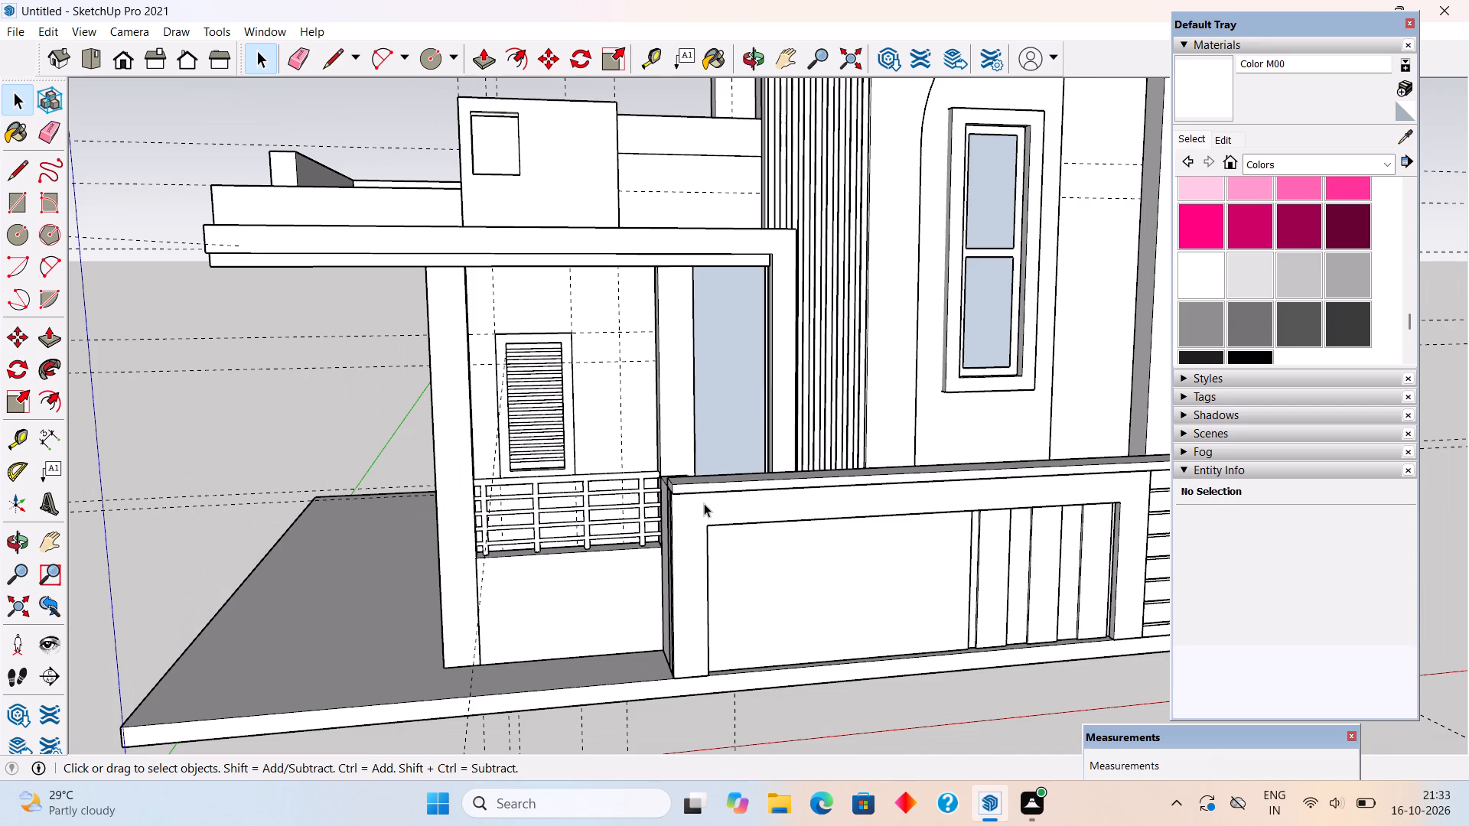
pyautogui.scroll(-2, 704, 503)
pyautogui.moveTo(901, 488); pyautogui.dragTo(850, 456, button='middle')
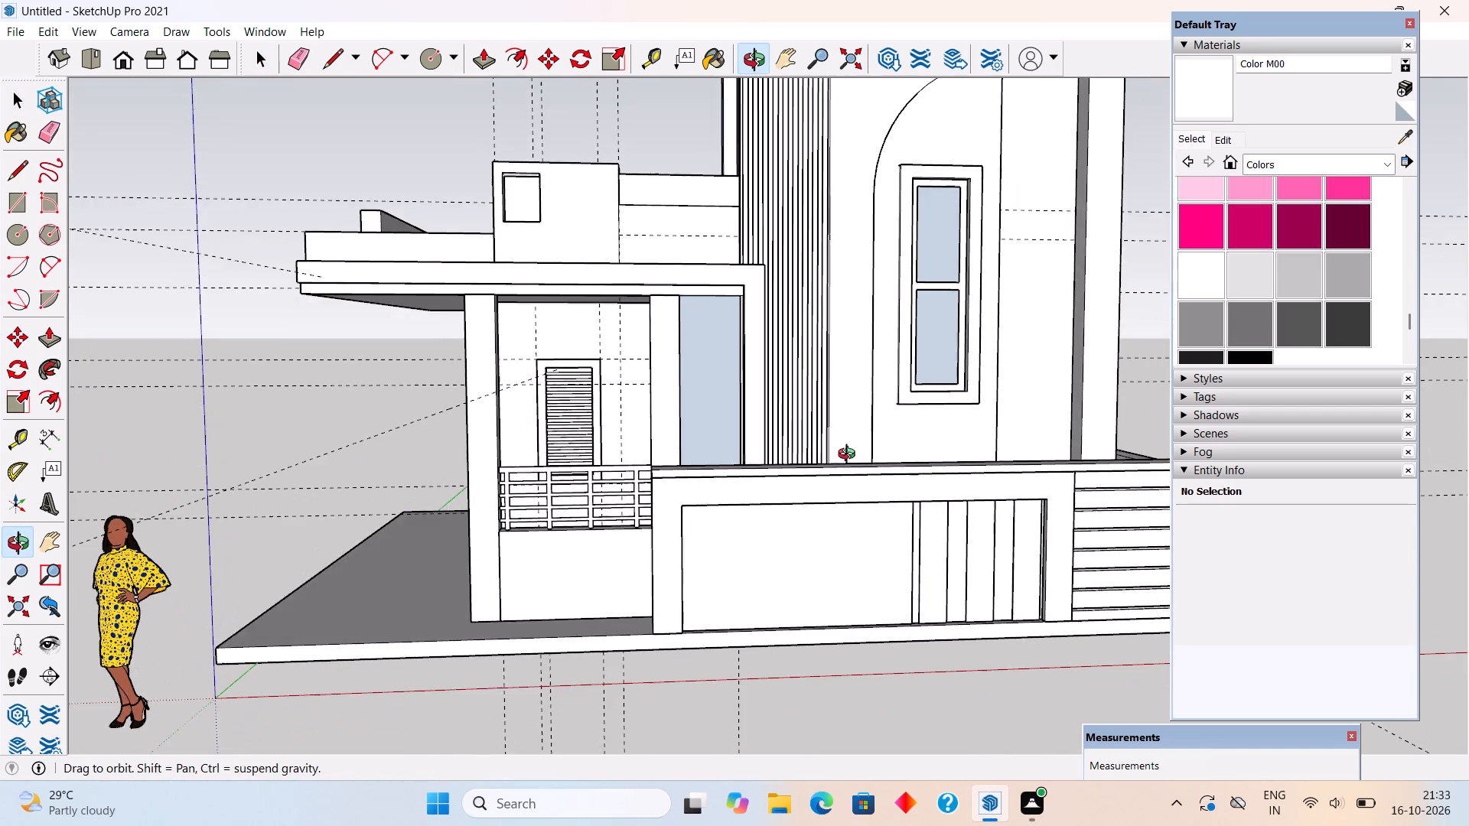
pyautogui.moveTo(850, 456); pyautogui.dragTo(952, 455, button='middle')
pyautogui.scroll(-1, 735, 423)
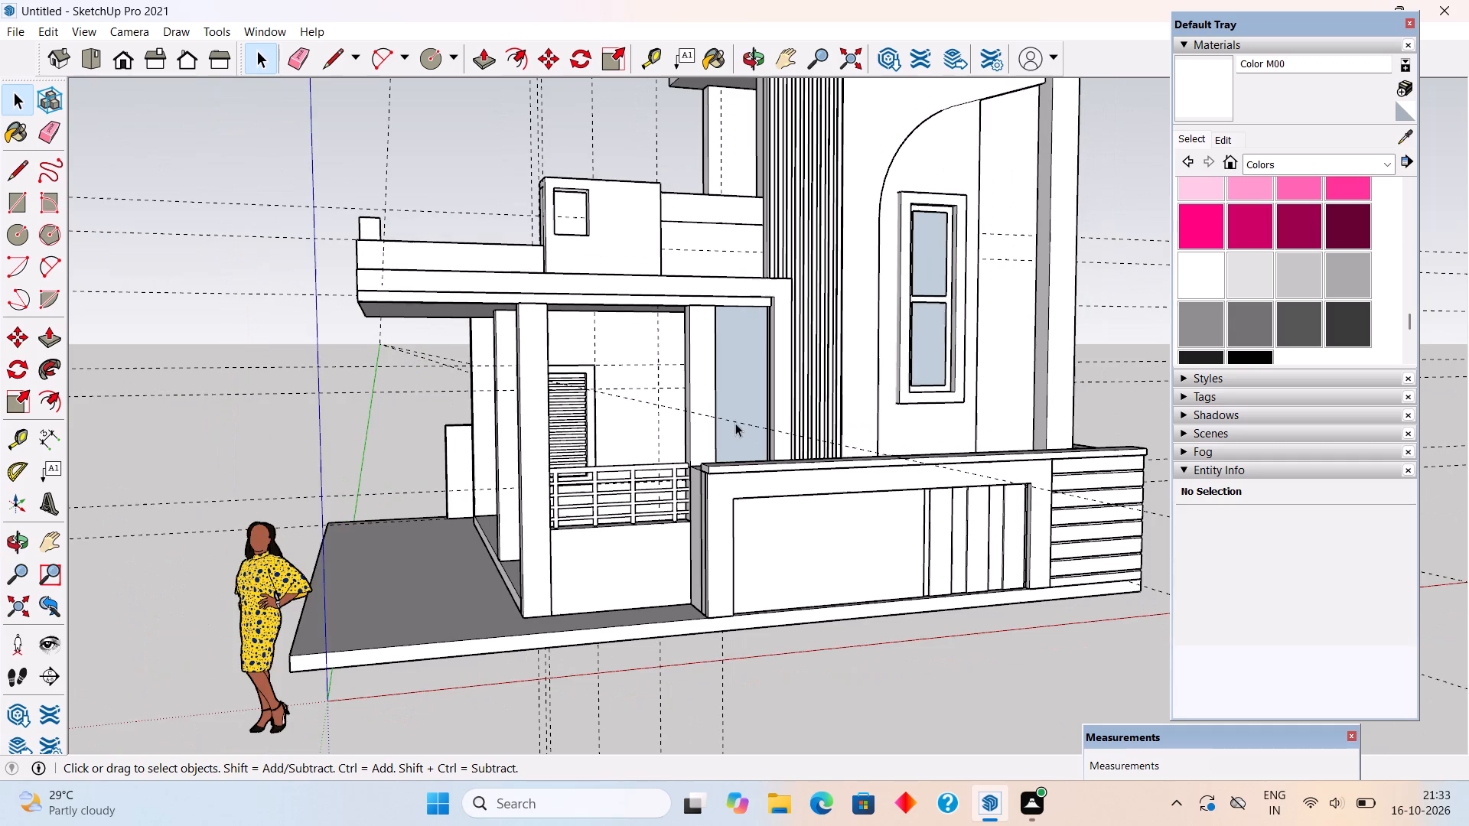
# Draw a rectangle of about 1 7/16" by 4 15/16" near the top of the roof parapet block's end face, above the low parapet.
pyautogui.moveTo(576, 221); pyautogui.dragTo(859, 383, button='middle')
pyautogui.moveTo(586, 396); pyautogui.dragTo(624, 486, button='middle')
pyautogui.scroll(6, 584, 519)
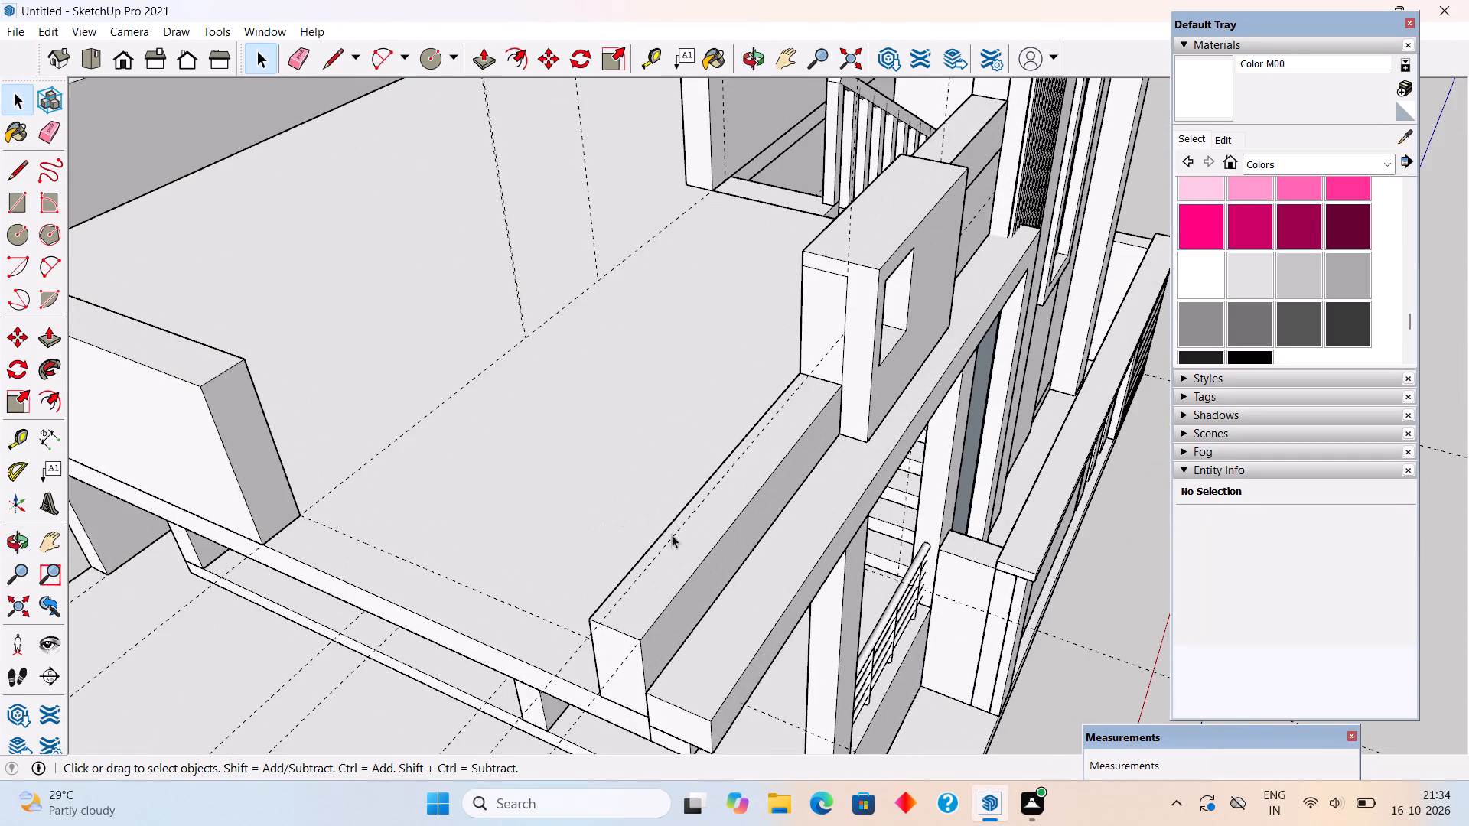
pyautogui.moveTo(660, 513); pyautogui.dragTo(677, 444, button='middle')
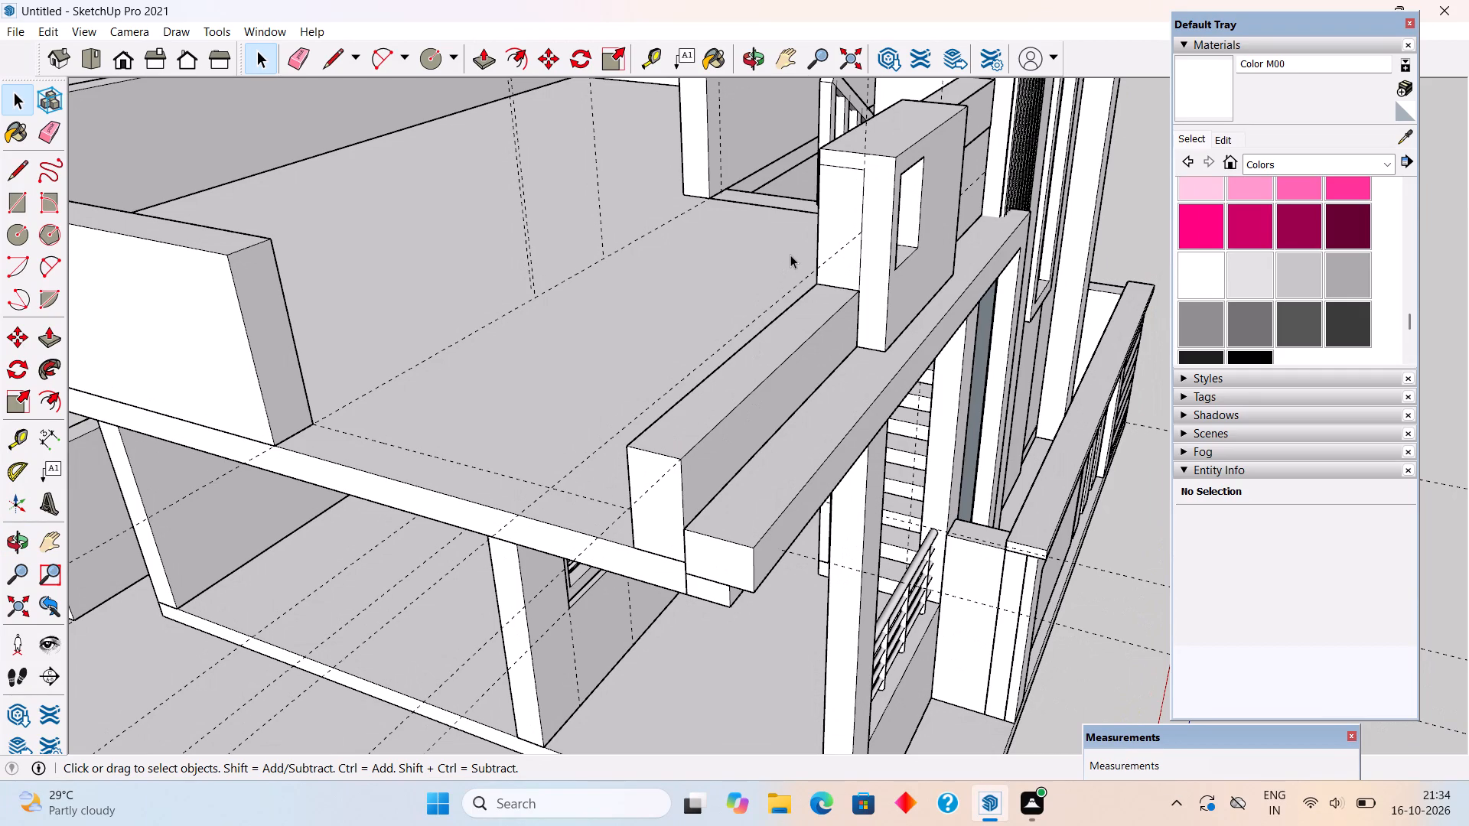
pyautogui.scroll(3, 790, 255)
pyautogui.scroll(-4, 790, 255)
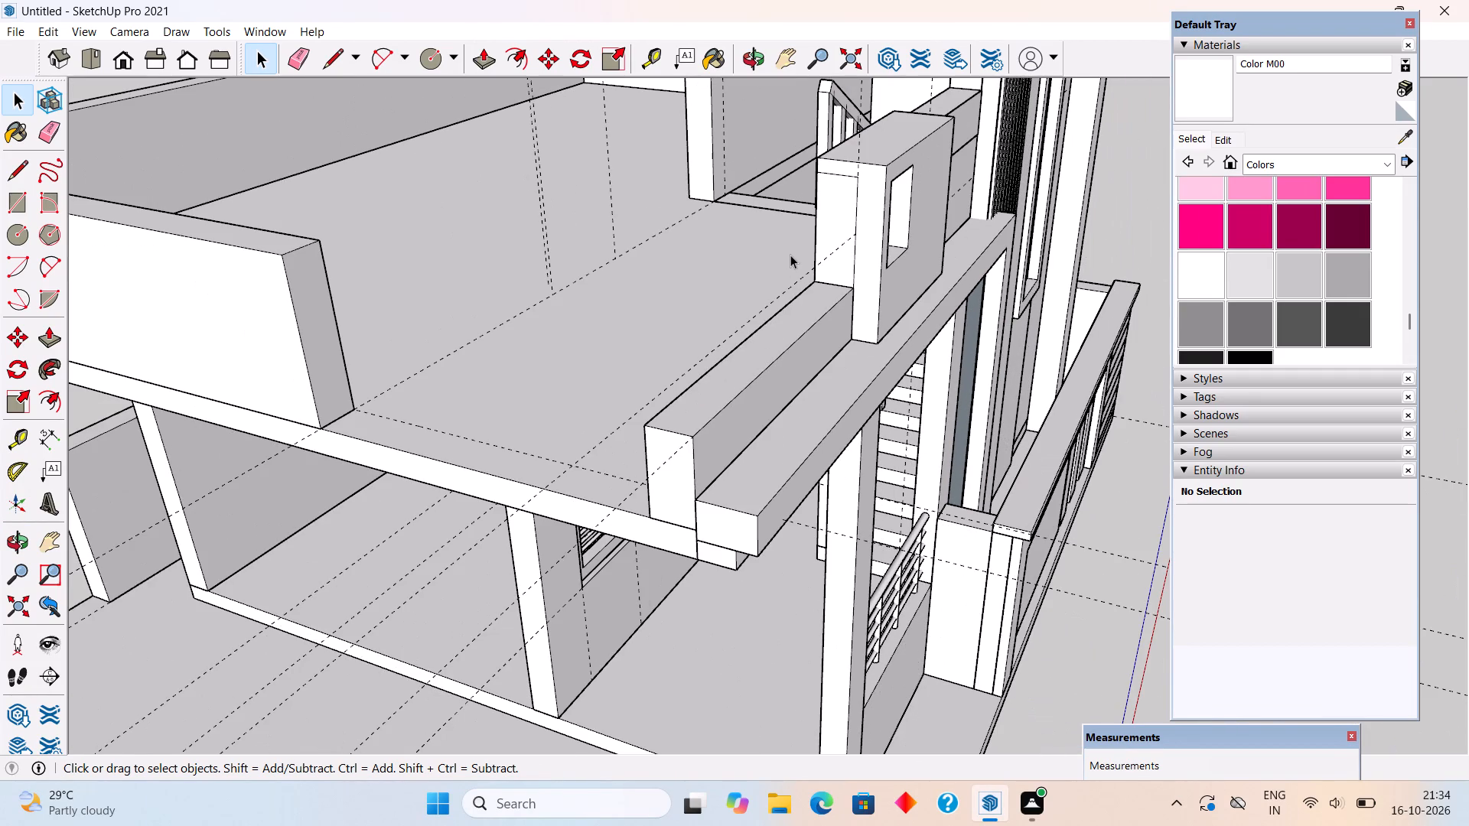
pyautogui.scroll(3, 845, 179)
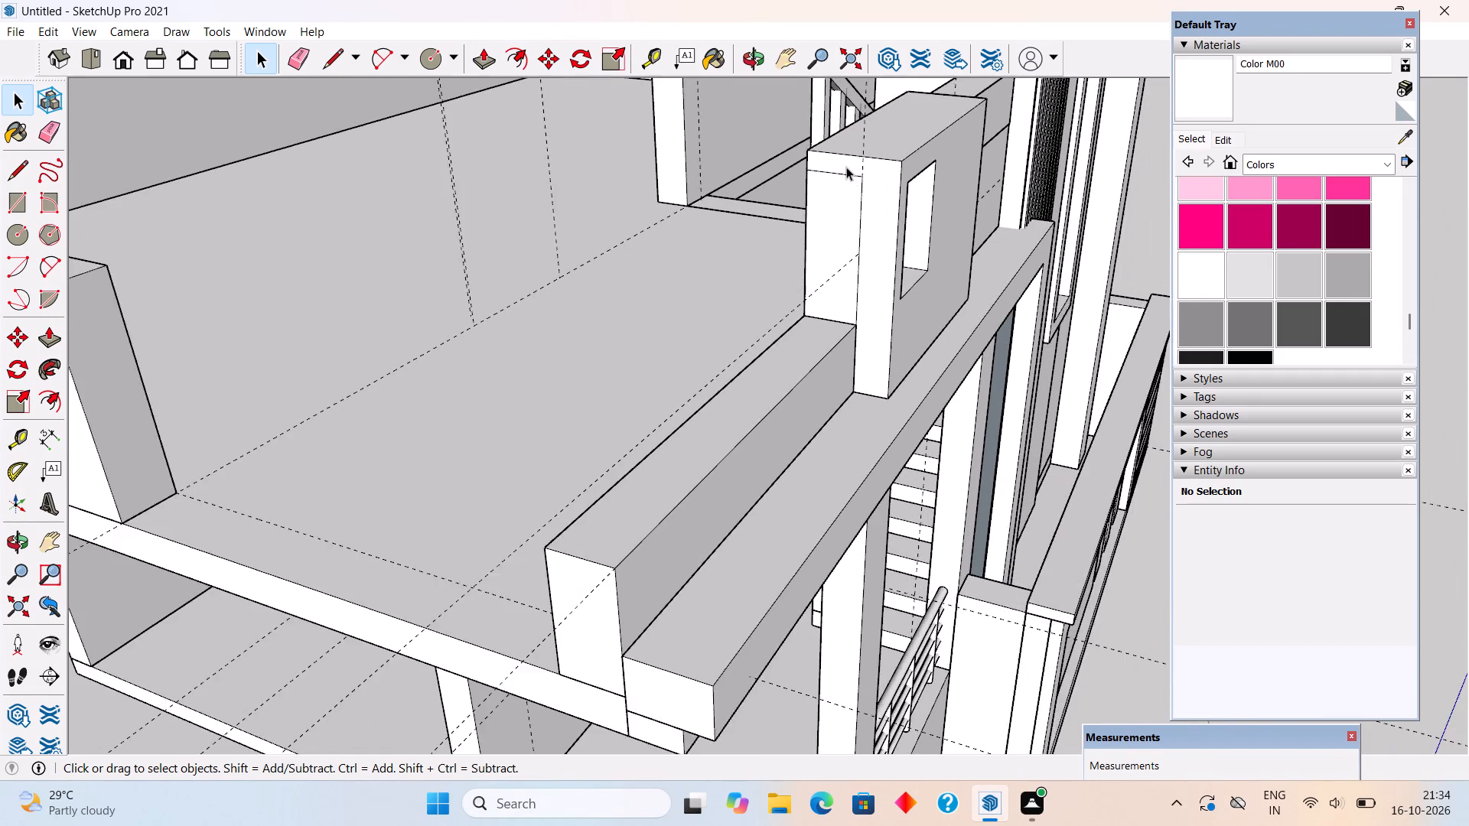
pyautogui.scroll(7, 846, 166)
pyautogui.press('r')
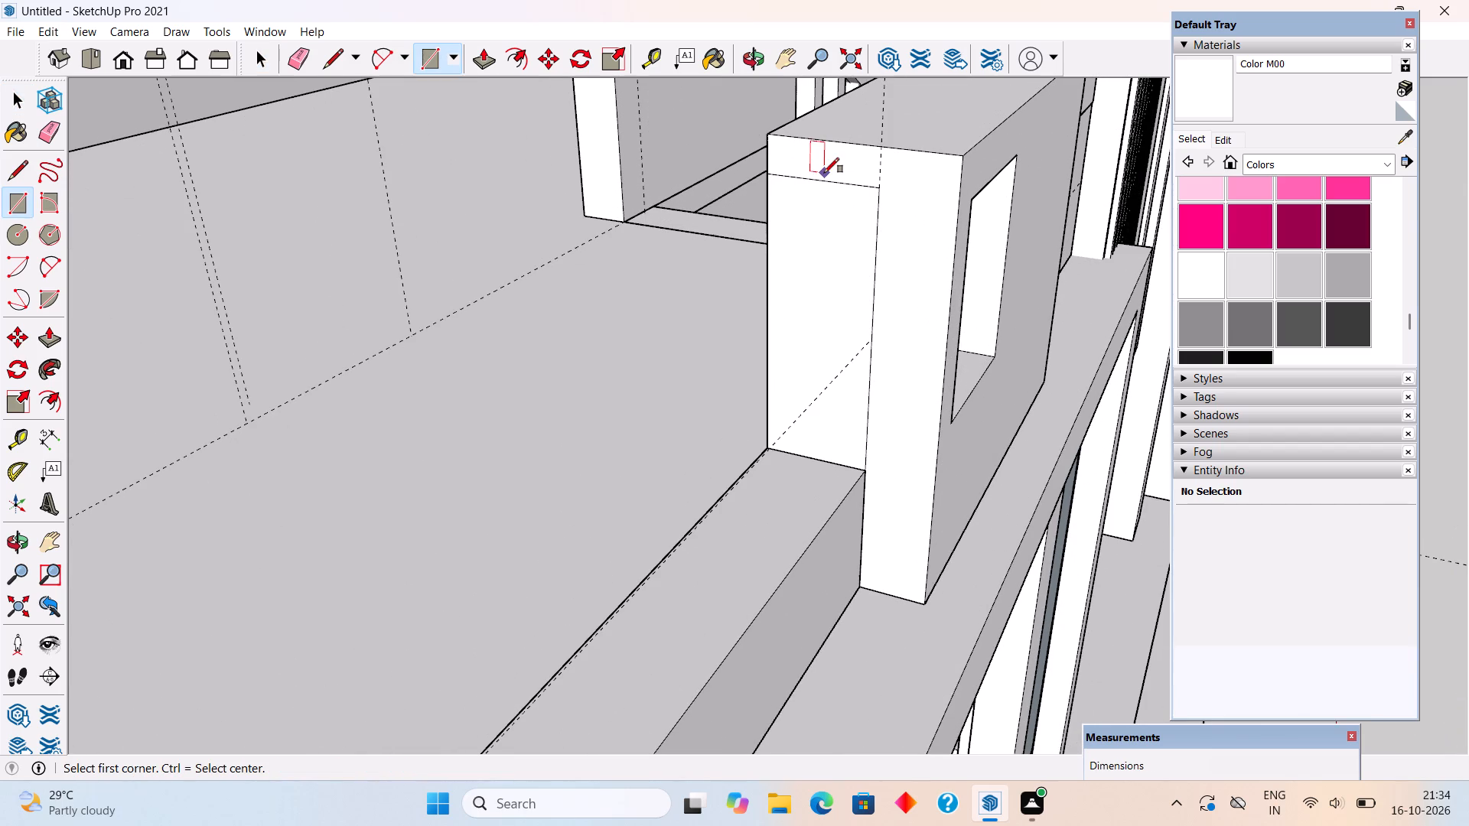
pyautogui.click(794, 167)
pyautogui.click(855, 194)
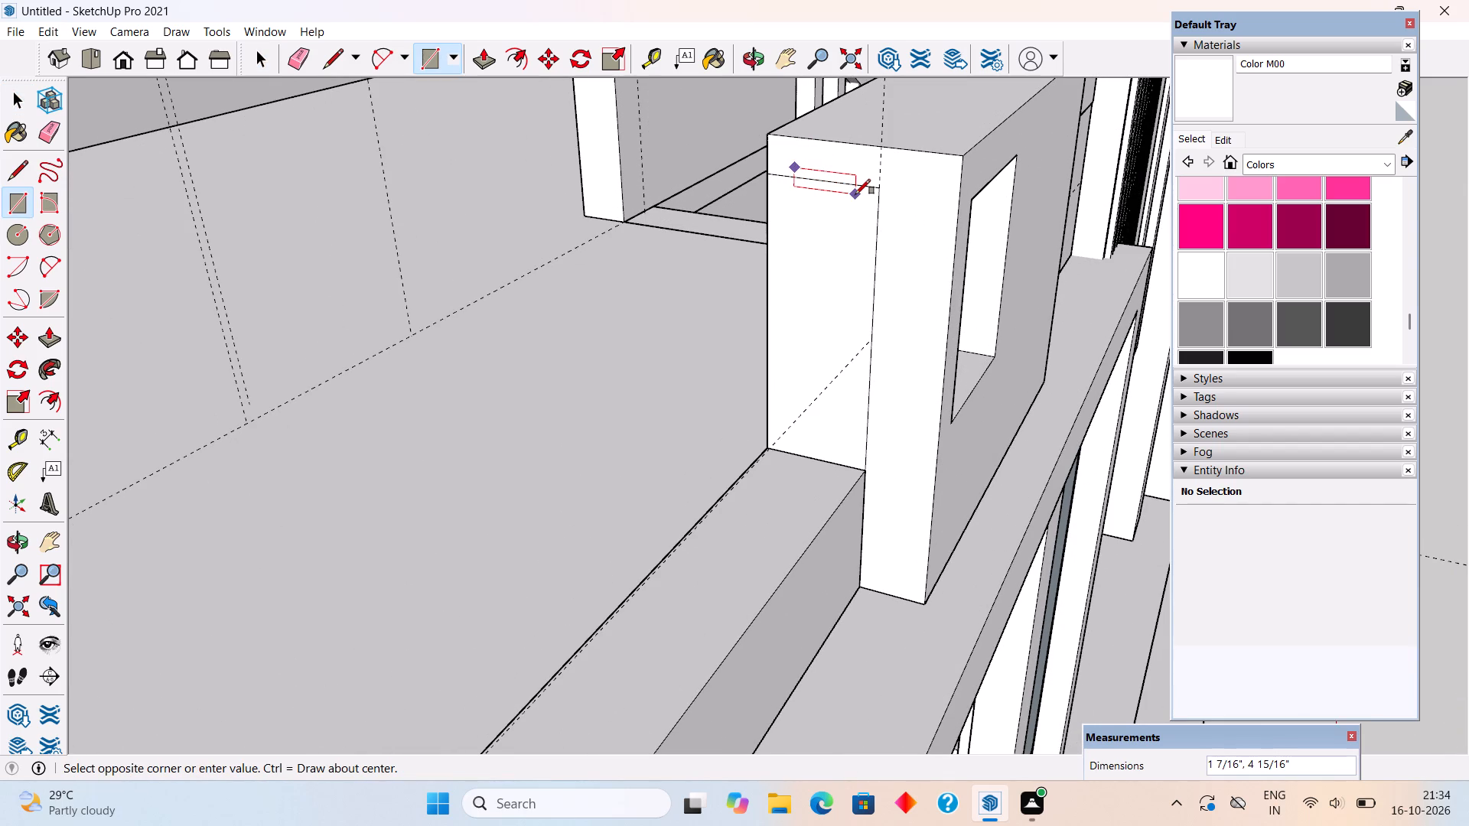
# Extrude the small rectangle 6' along the low front parapet, ending level with the parapet's end.
pyautogui.press('p')
pyautogui.click(849, 189)
pyautogui.scroll(-2, 779, 248)
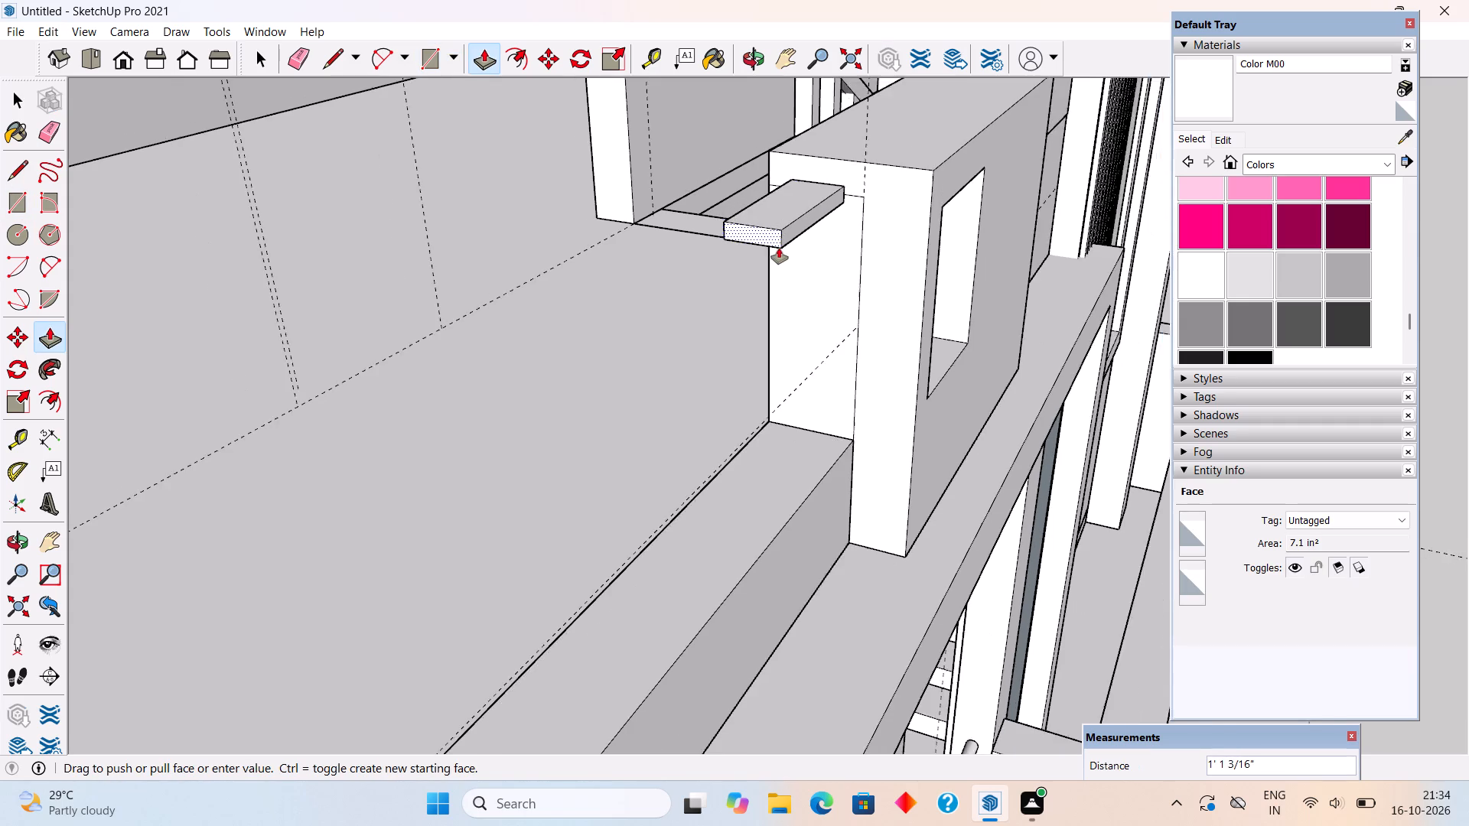
pyautogui.scroll(-11, 779, 248)
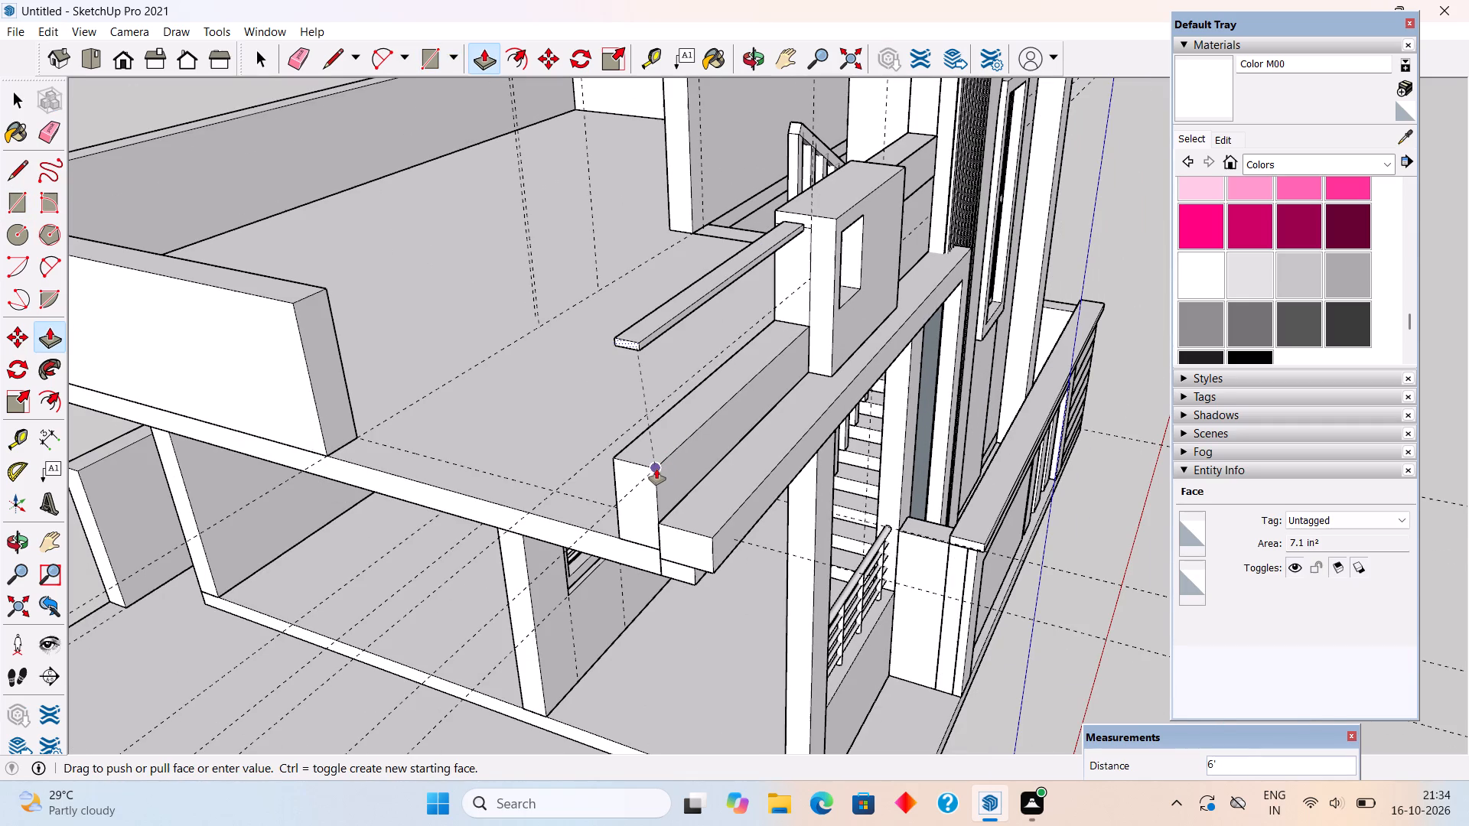
pyautogui.click(656, 469)
# Push the free end face of the bar back by 2".
pyautogui.moveTo(555, 428); pyautogui.dragTo(891, 432, button='middle')
pyautogui.scroll(-4, 891, 431)
pyautogui.scroll(8, 1106, 344)
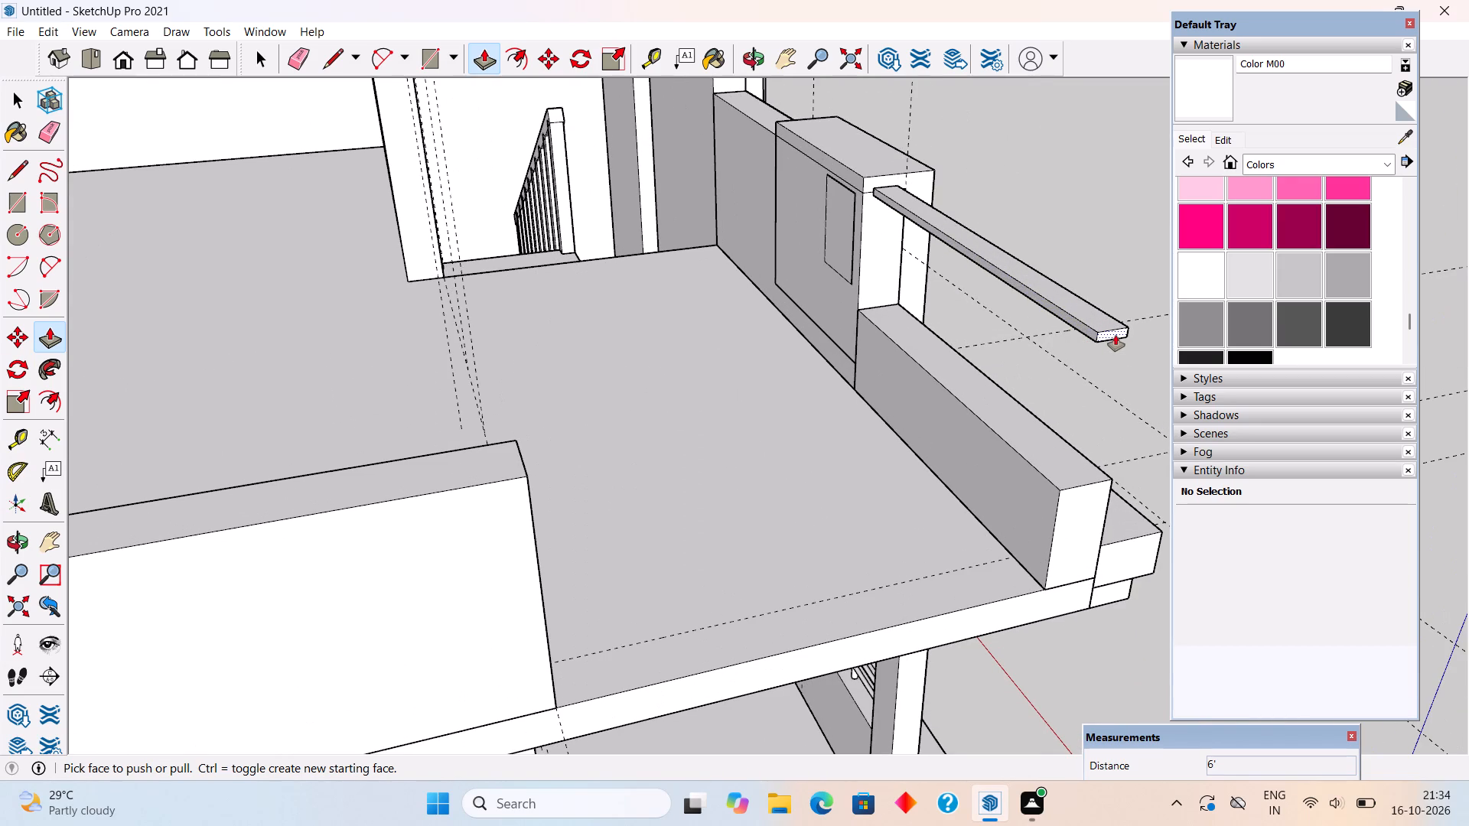
pyautogui.click(1116, 333)
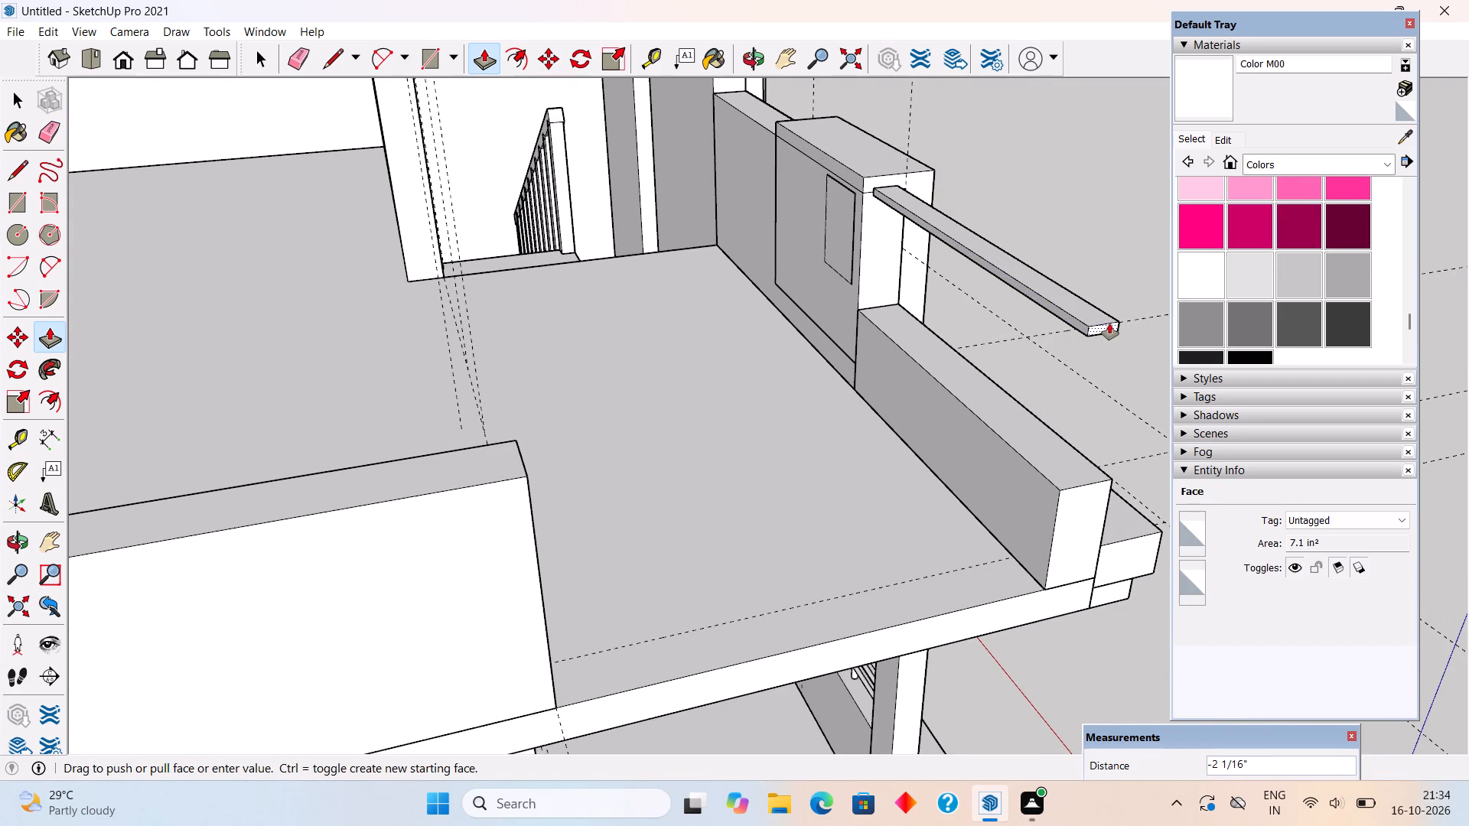
pyautogui.write('2"')
pyautogui.press('Return')
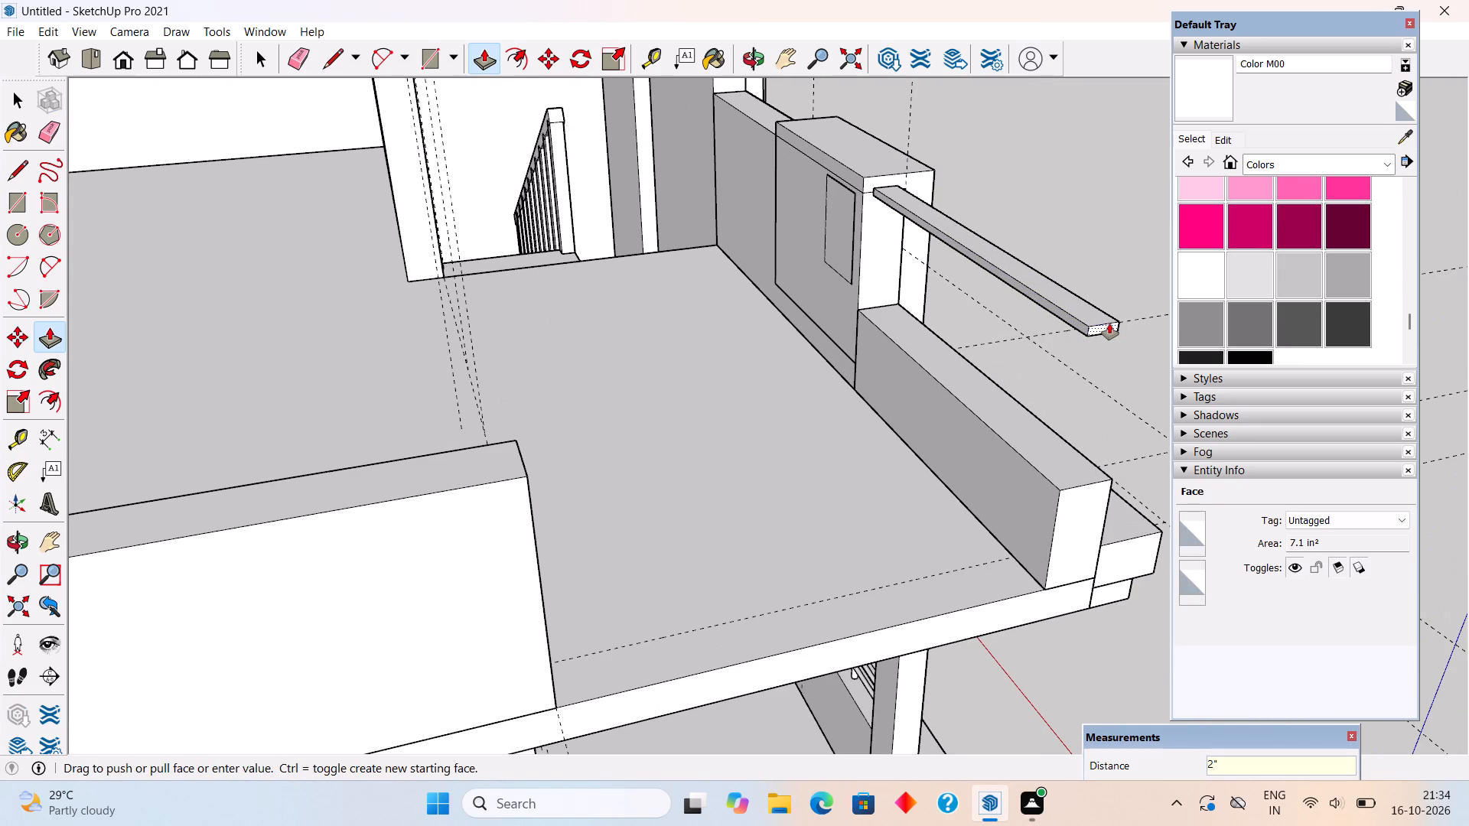
# Draw a line of about 1 7/16" across the bar's inner side face near its free end.
pyautogui.press('space')
pyautogui.scroll(5, 1083, 268)
pyautogui.scroll(-3, 1083, 351)
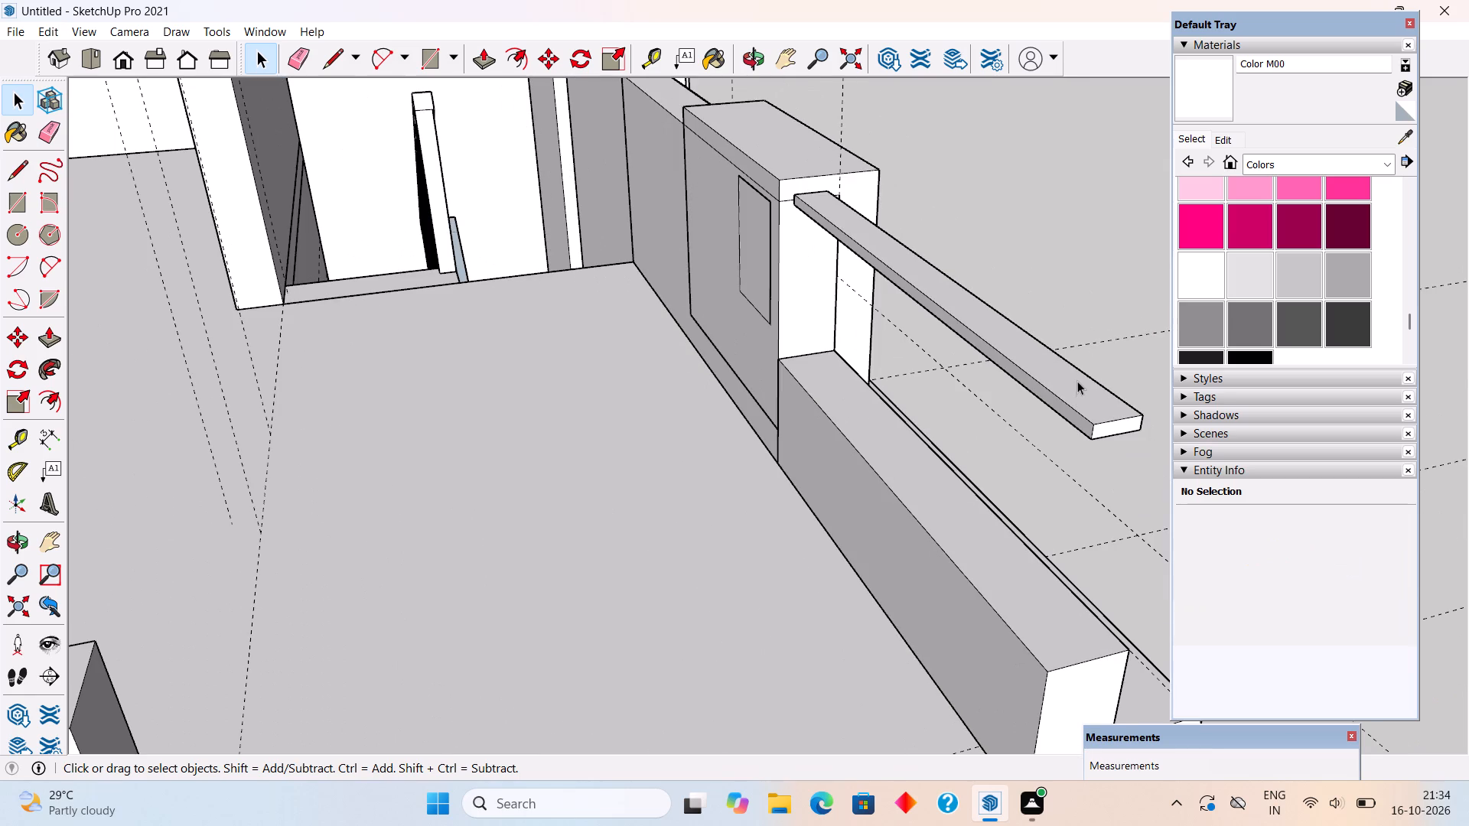
pyautogui.press('l')
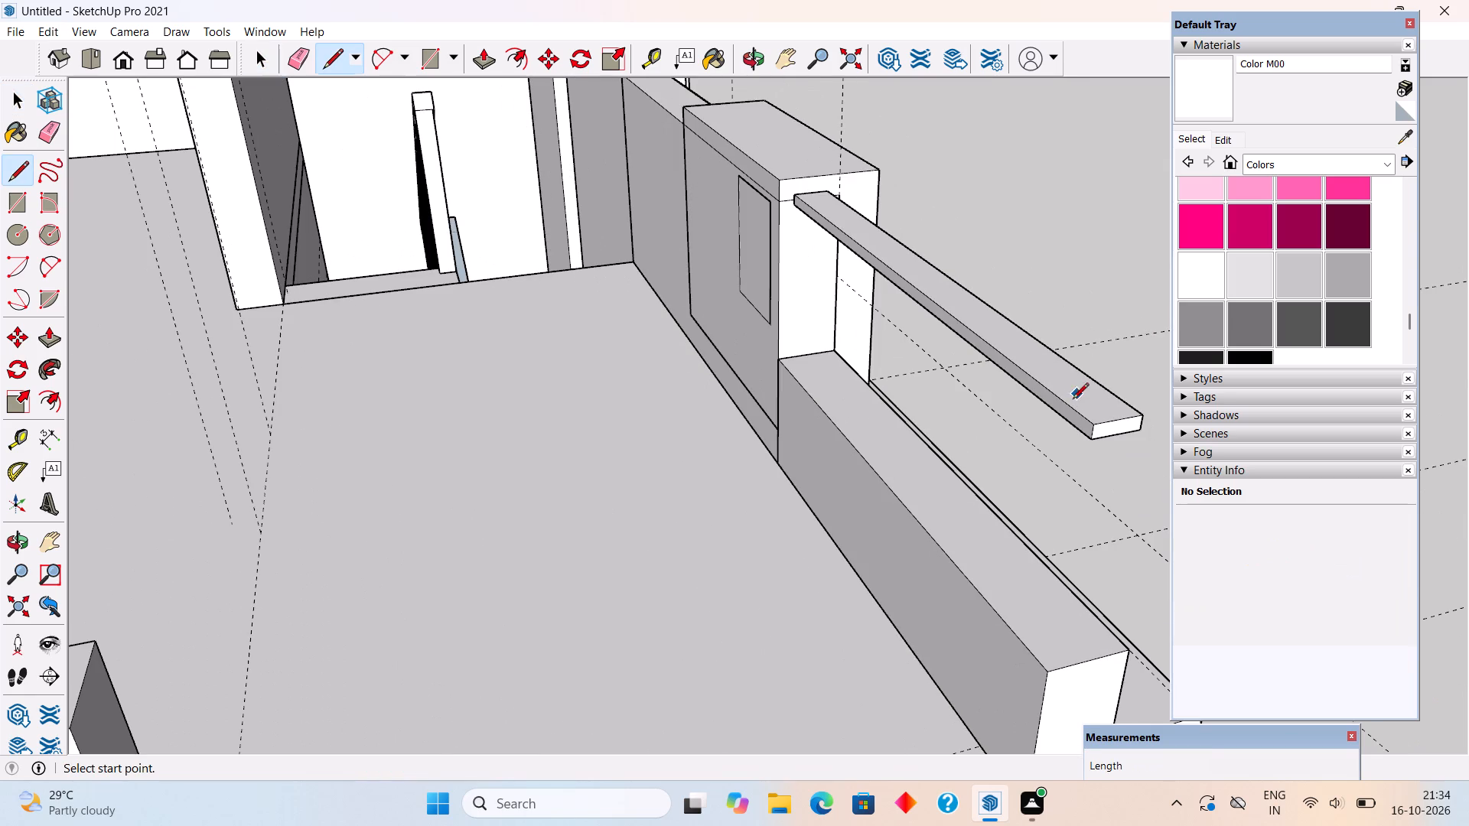
pyautogui.click(1047, 403)
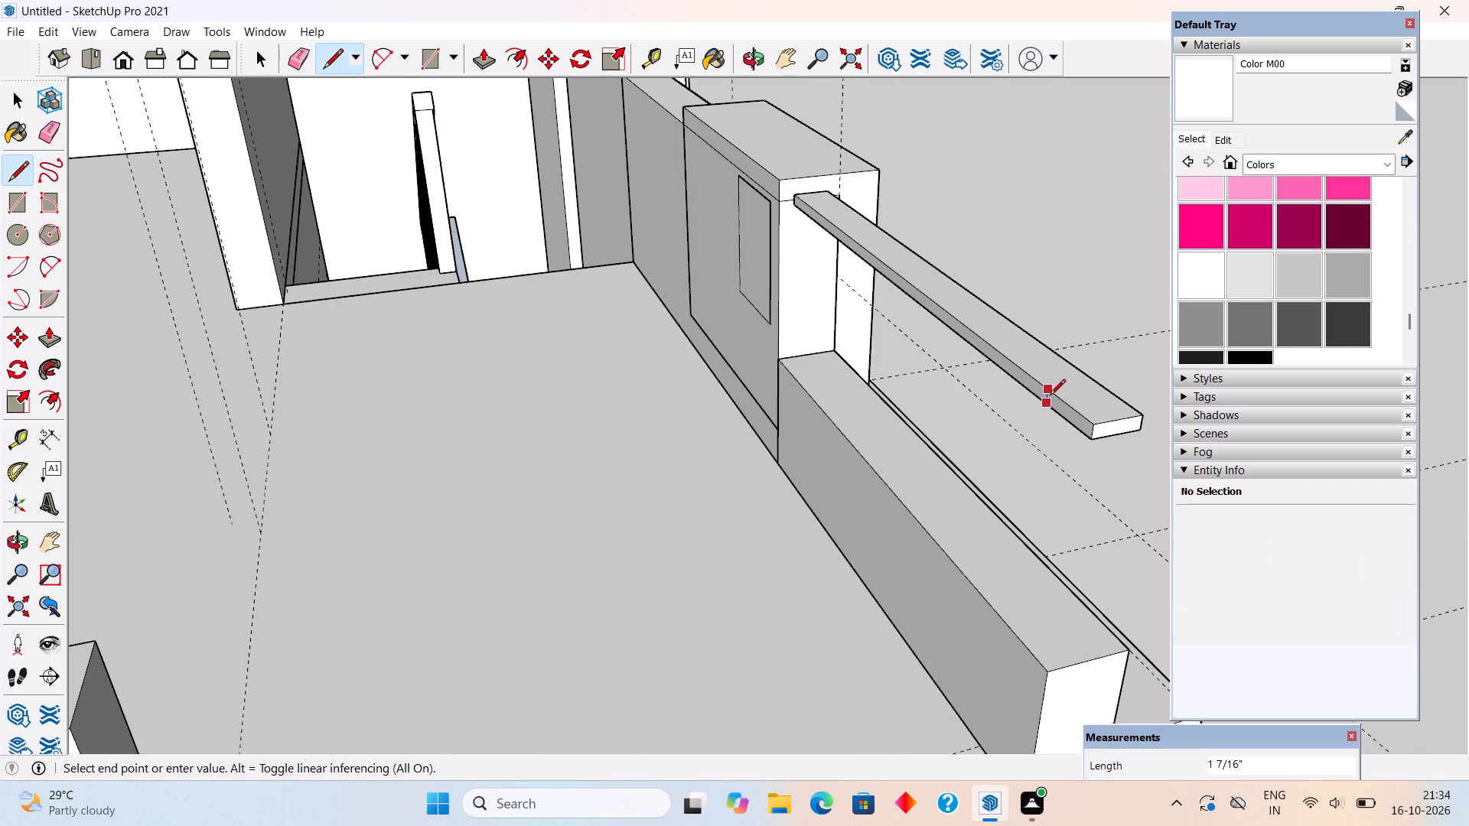
pyautogui.click(1050, 396)
# Extrude the bar's marked-off end section about 6' 5 1/4" sideways to the end of the side parapet, forming an L-shaped top rail.
pyautogui.press('p')
pyautogui.click(1049, 399)
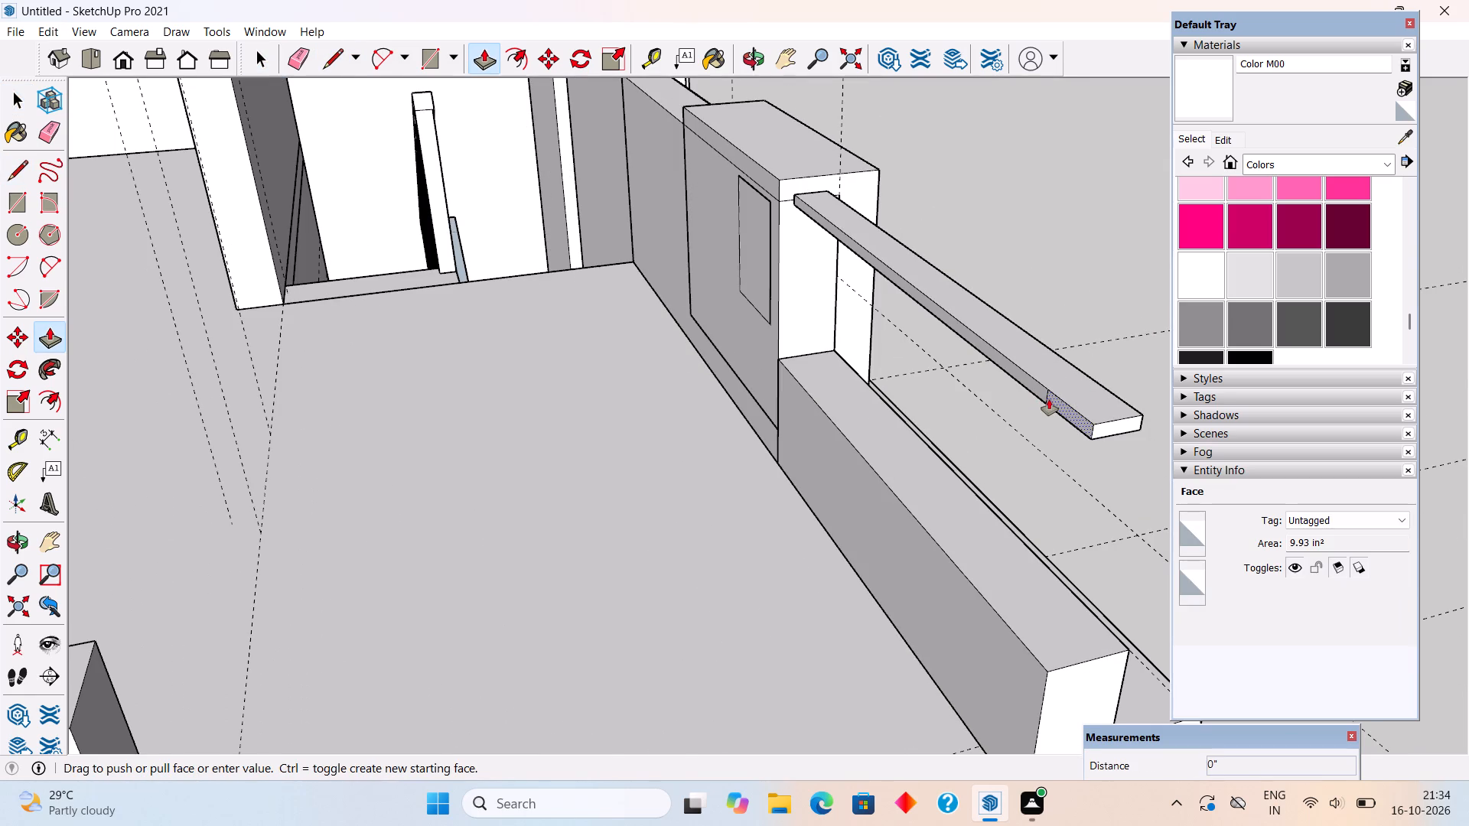
pyautogui.scroll(-4, 908, 486)
pyautogui.scroll(-2, 844, 506)
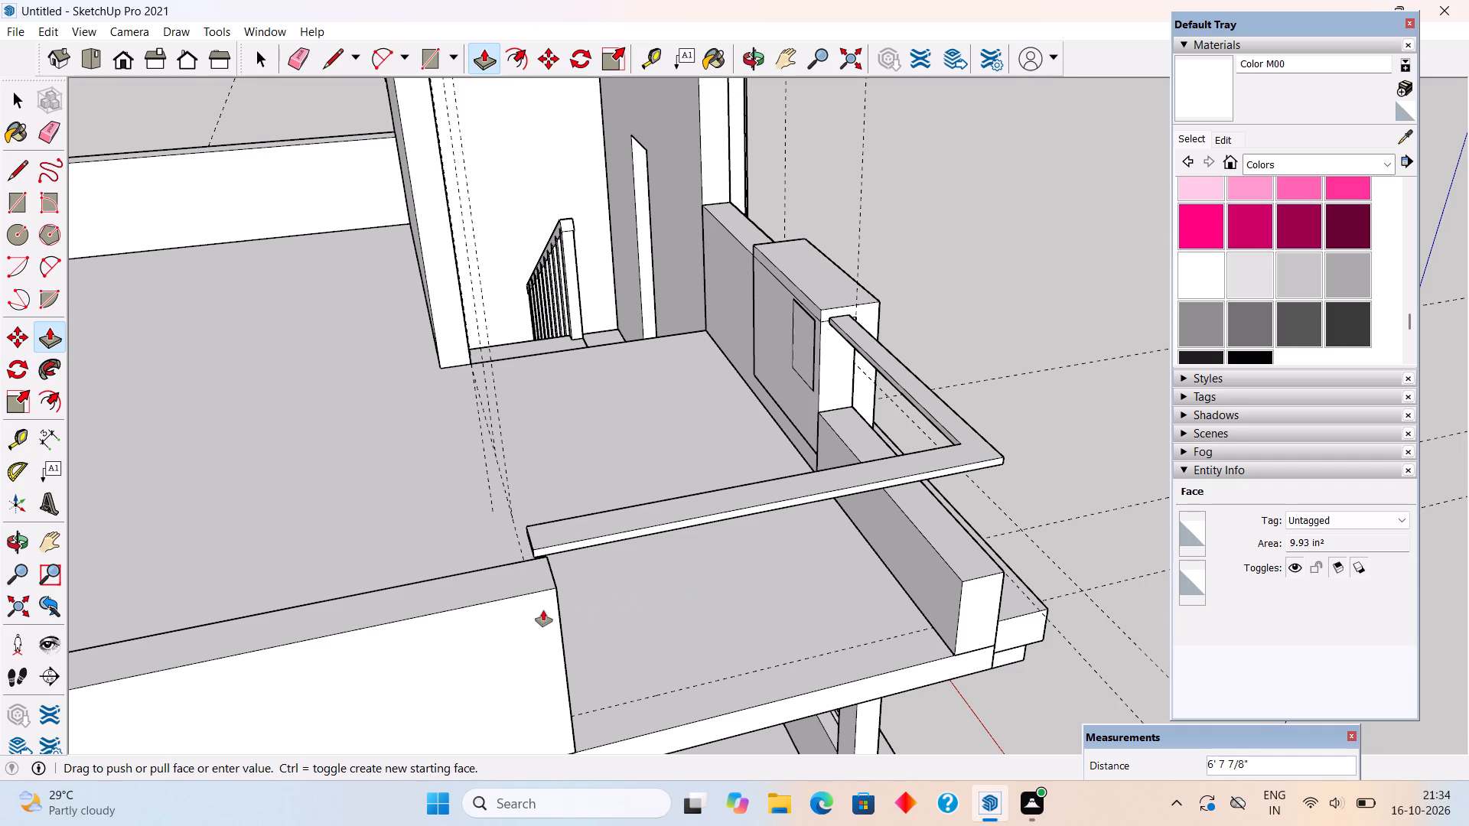
pyautogui.click(559, 607)
pyautogui.scroll(-2, 559, 607)
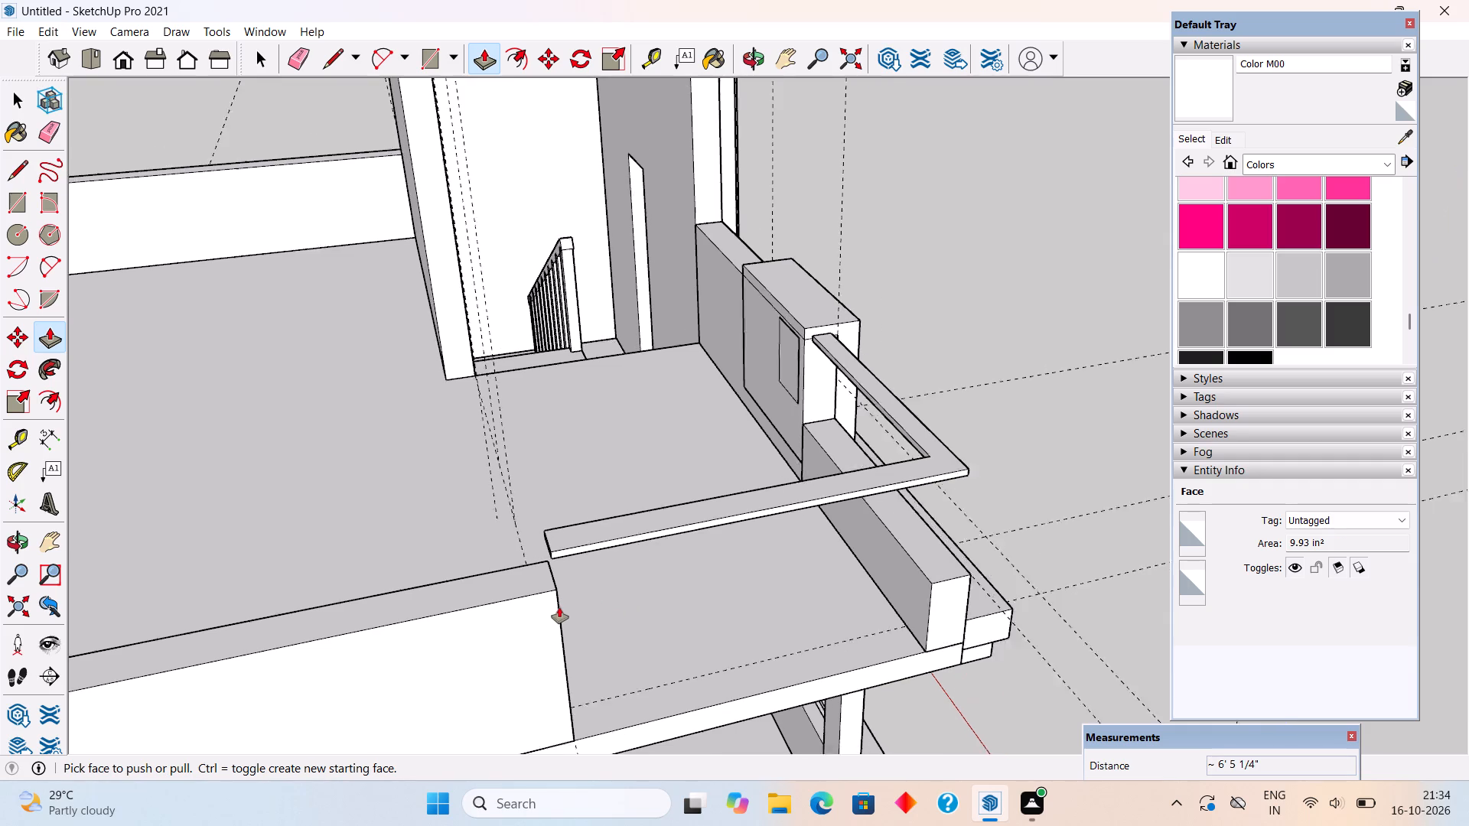
pyautogui.scroll(-3, 559, 607)
pyautogui.press('space')
# Inside its group, raise the top face of the side parapet to just above the L-shaped rail.
pyautogui.moveTo(514, 478); pyautogui.dragTo(488, 421, button='middle')
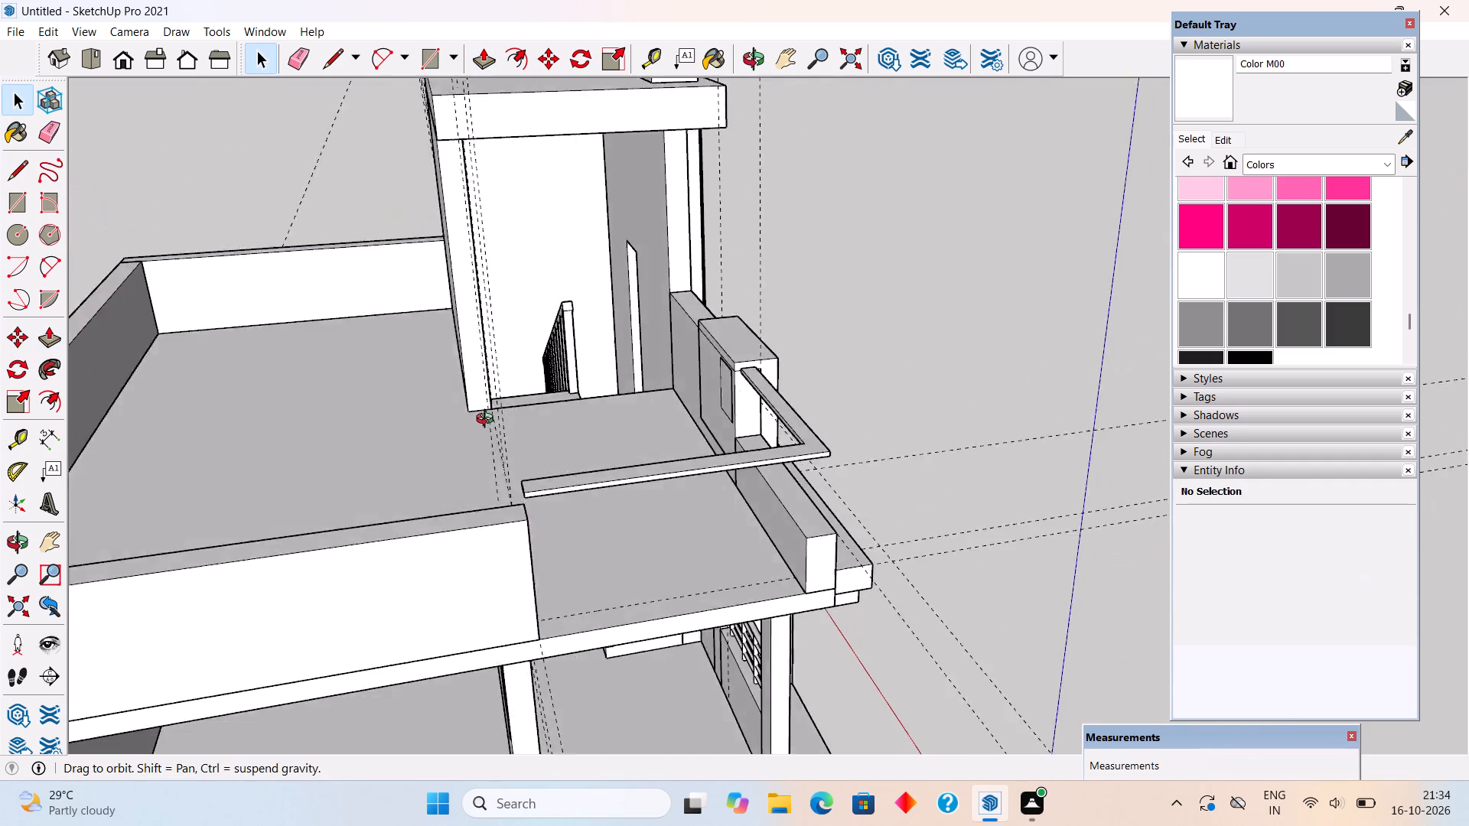
pyautogui.moveTo(488, 421); pyautogui.dragTo(458, 365, button='middle')
pyautogui.scroll(-7, 458, 360)
pyautogui.moveTo(288, 345); pyautogui.dragTo(518, 378, button='middle')
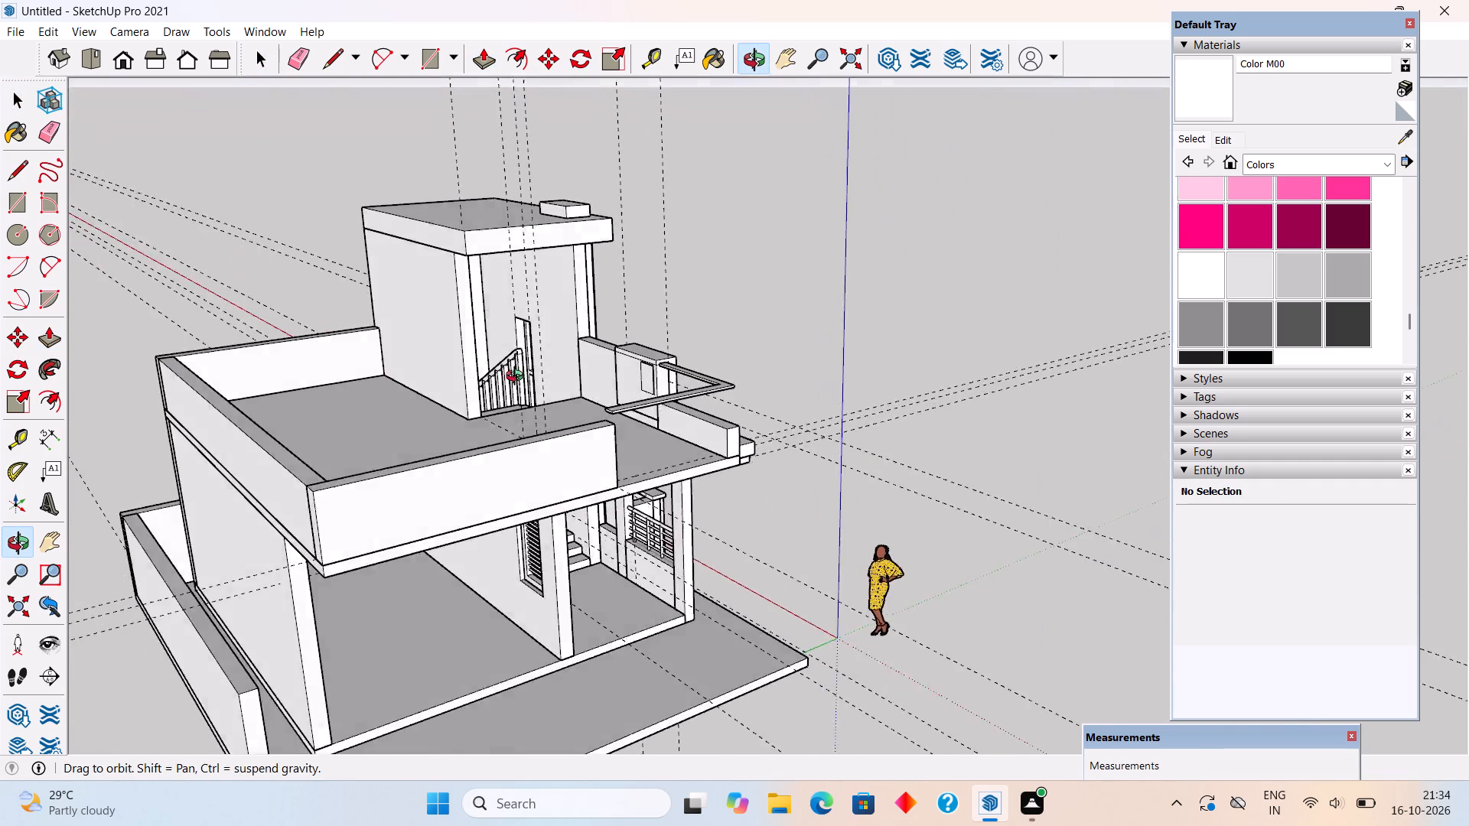
pyautogui.moveTo(518, 378); pyautogui.dragTo(539, 391, button='middle')
pyautogui.scroll(4, 590, 469)
pyautogui.tripleClick(600, 465)
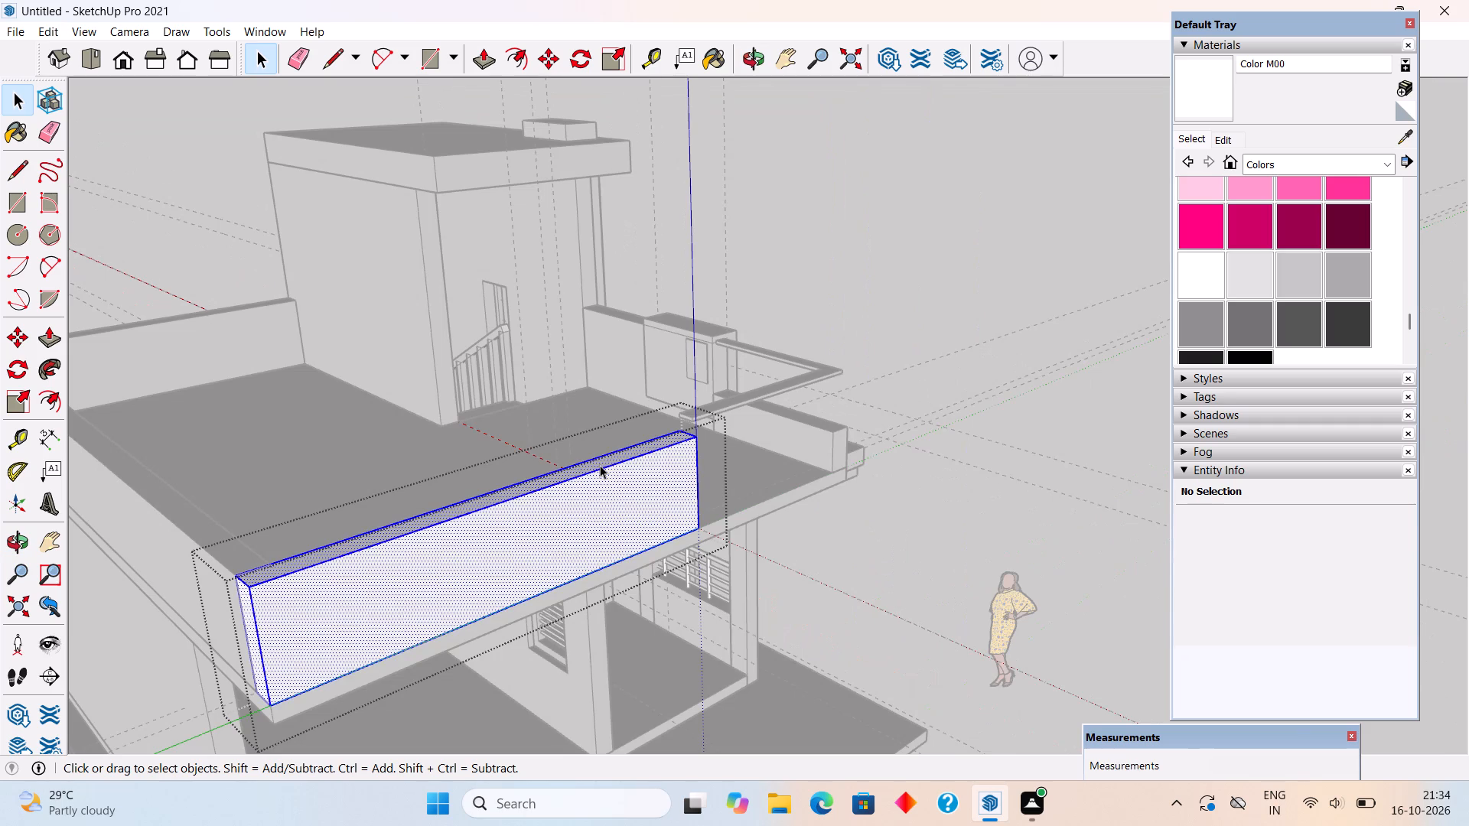
pyautogui.press('p')
pyautogui.click(604, 459)
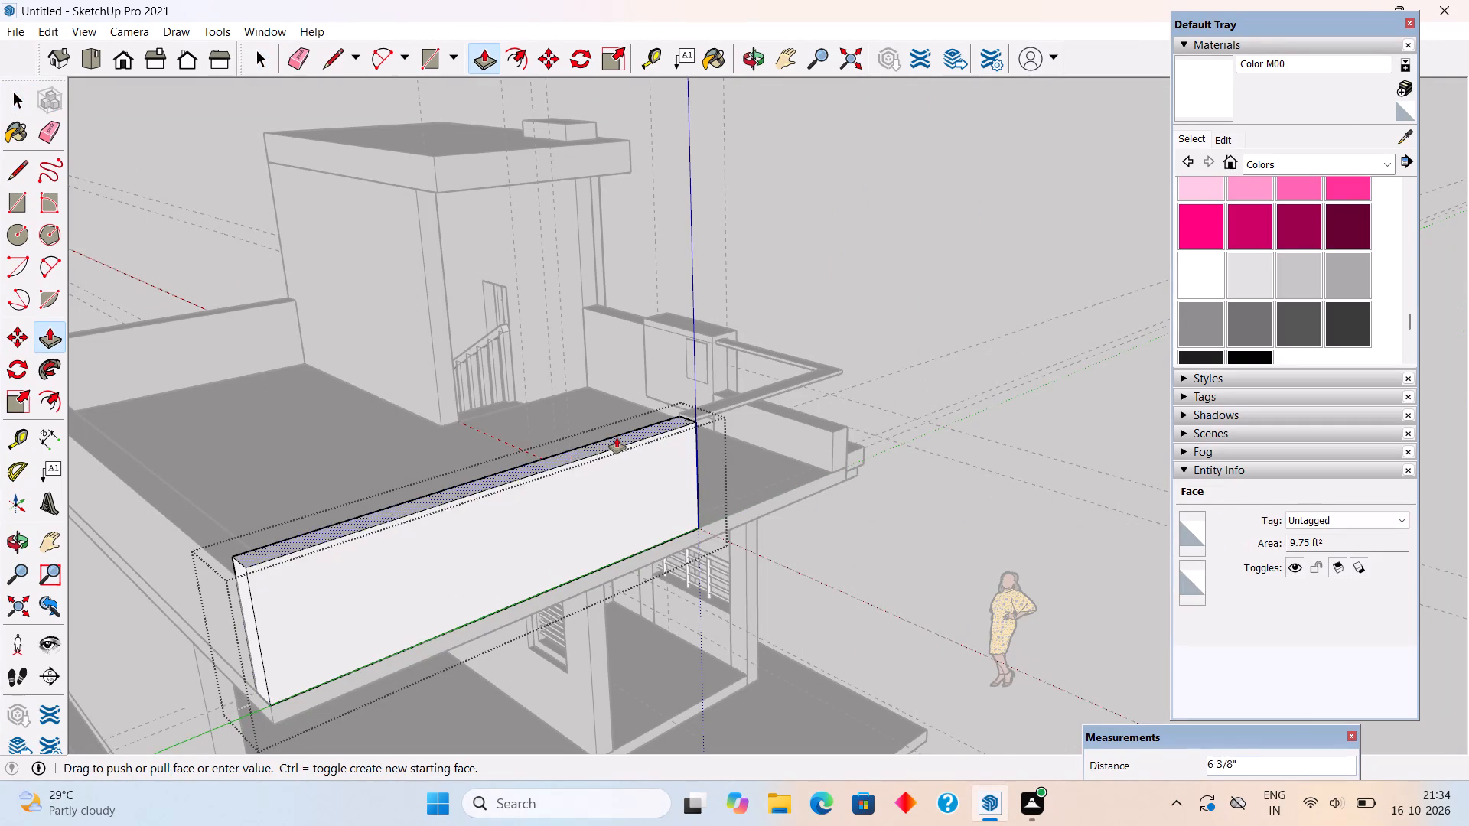
pyautogui.click(617, 430)
pyautogui.press('space')
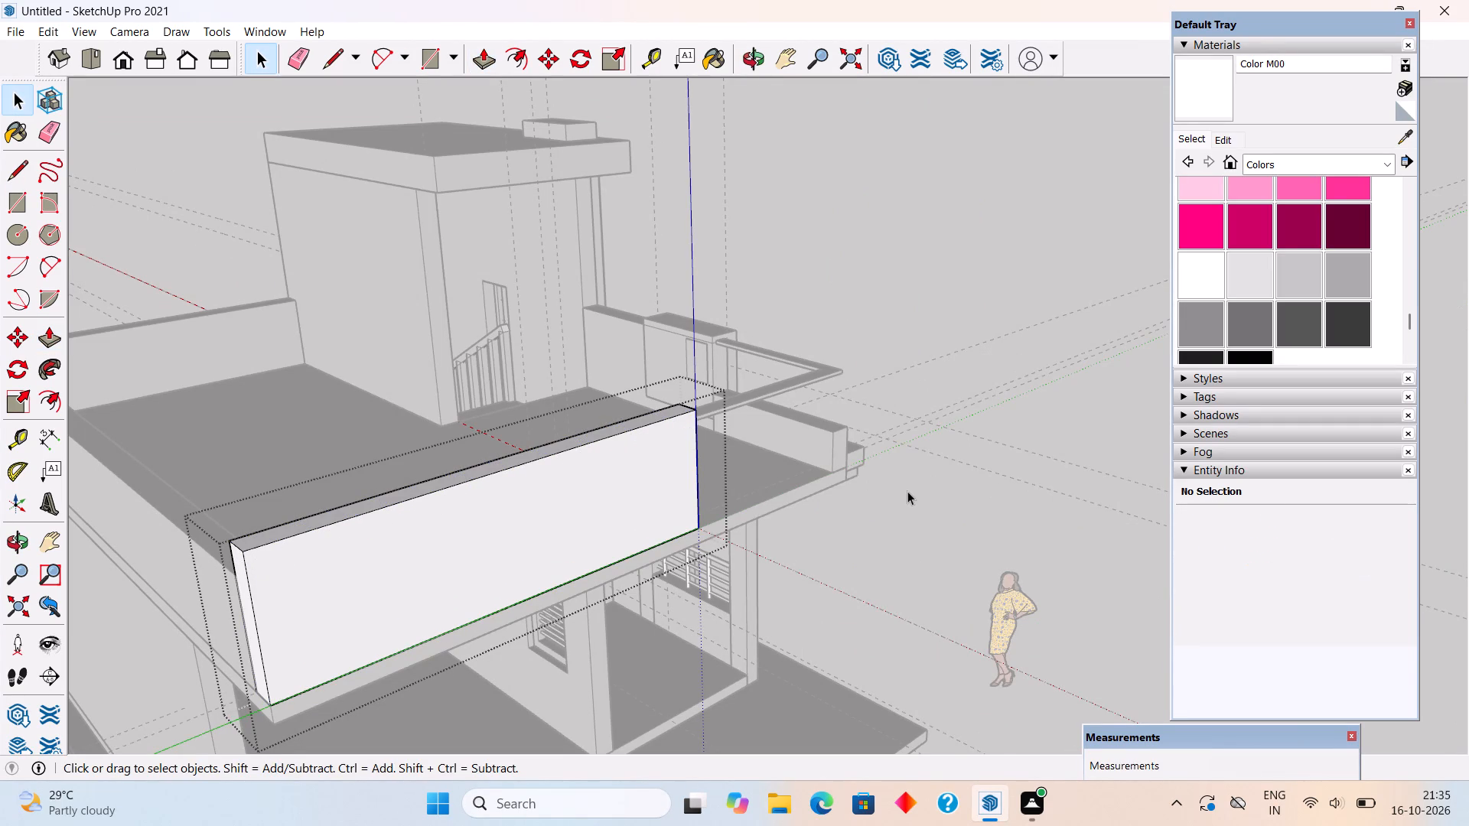
pyautogui.click(910, 493)
# Make the whole L-shaped rail over the terrace corner into a group.
pyautogui.moveTo(822, 421); pyautogui.dragTo(318, 418, button='middle')
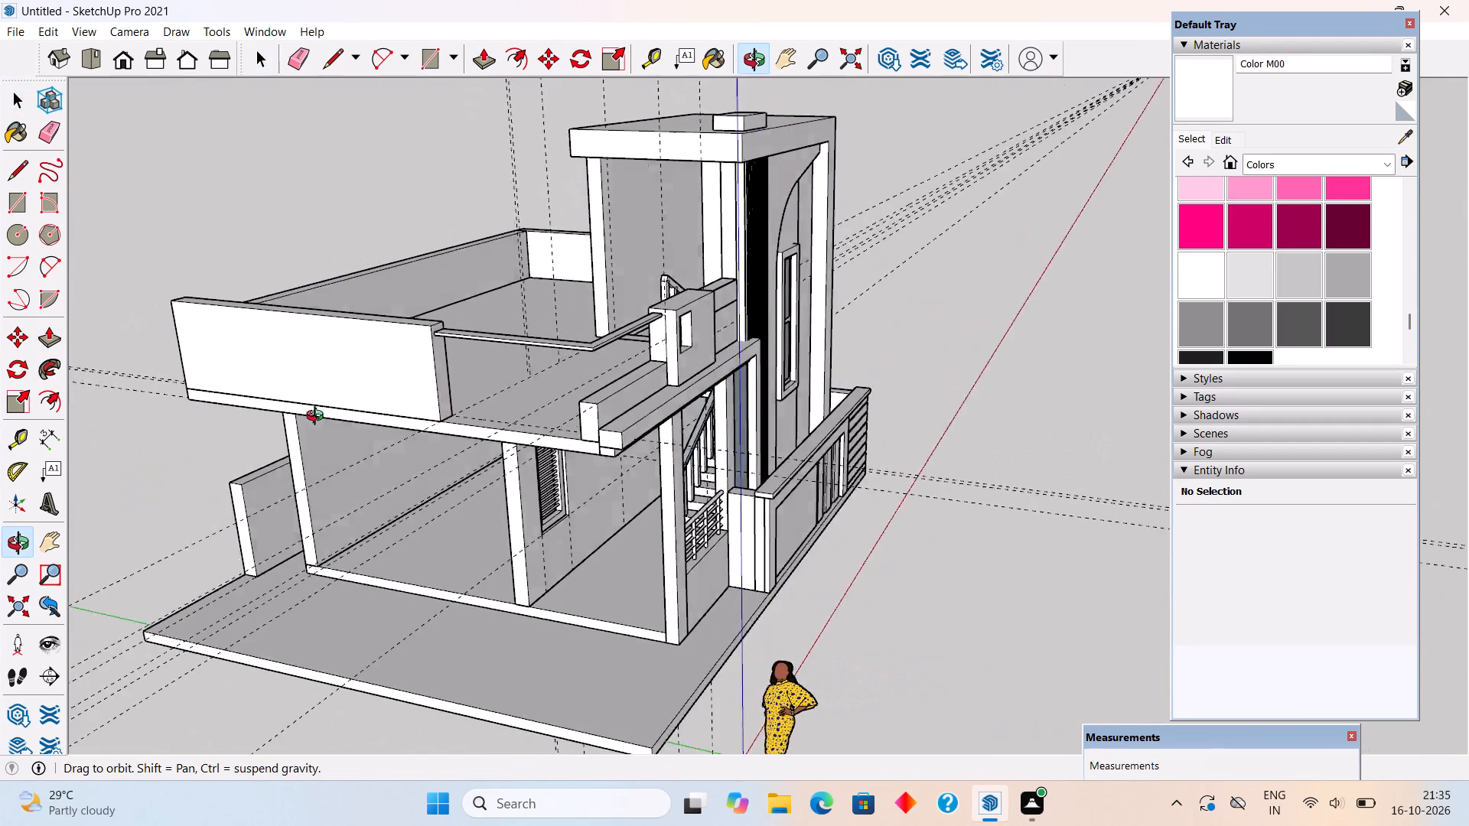
pyautogui.moveTo(318, 418); pyautogui.dragTo(275, 426, button='middle')
pyautogui.scroll(4, 565, 336)
pyautogui.click(568, 343)
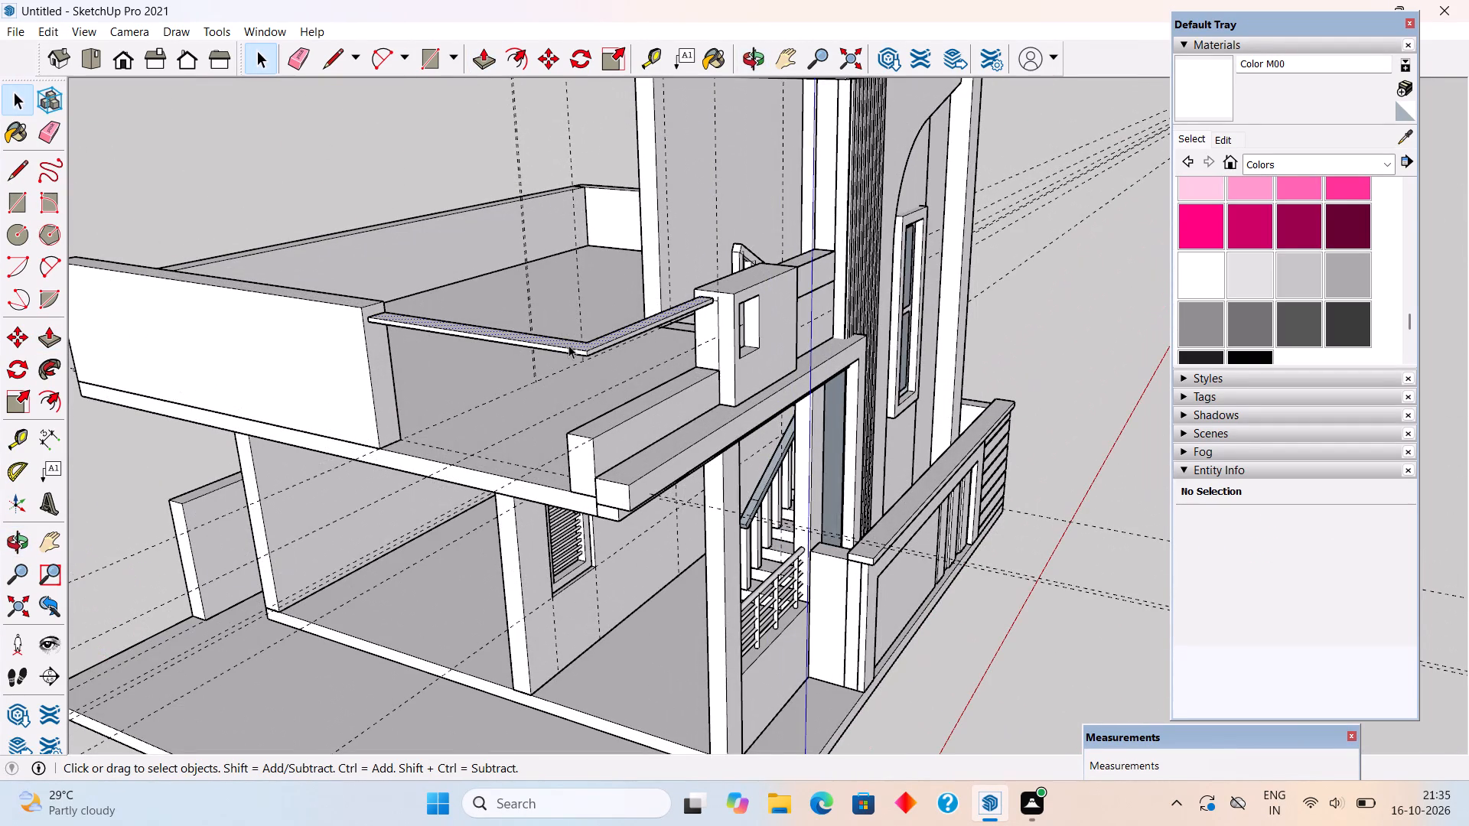
pyautogui.tripleClick(569, 346)
pyautogui.rightClick(569, 346)
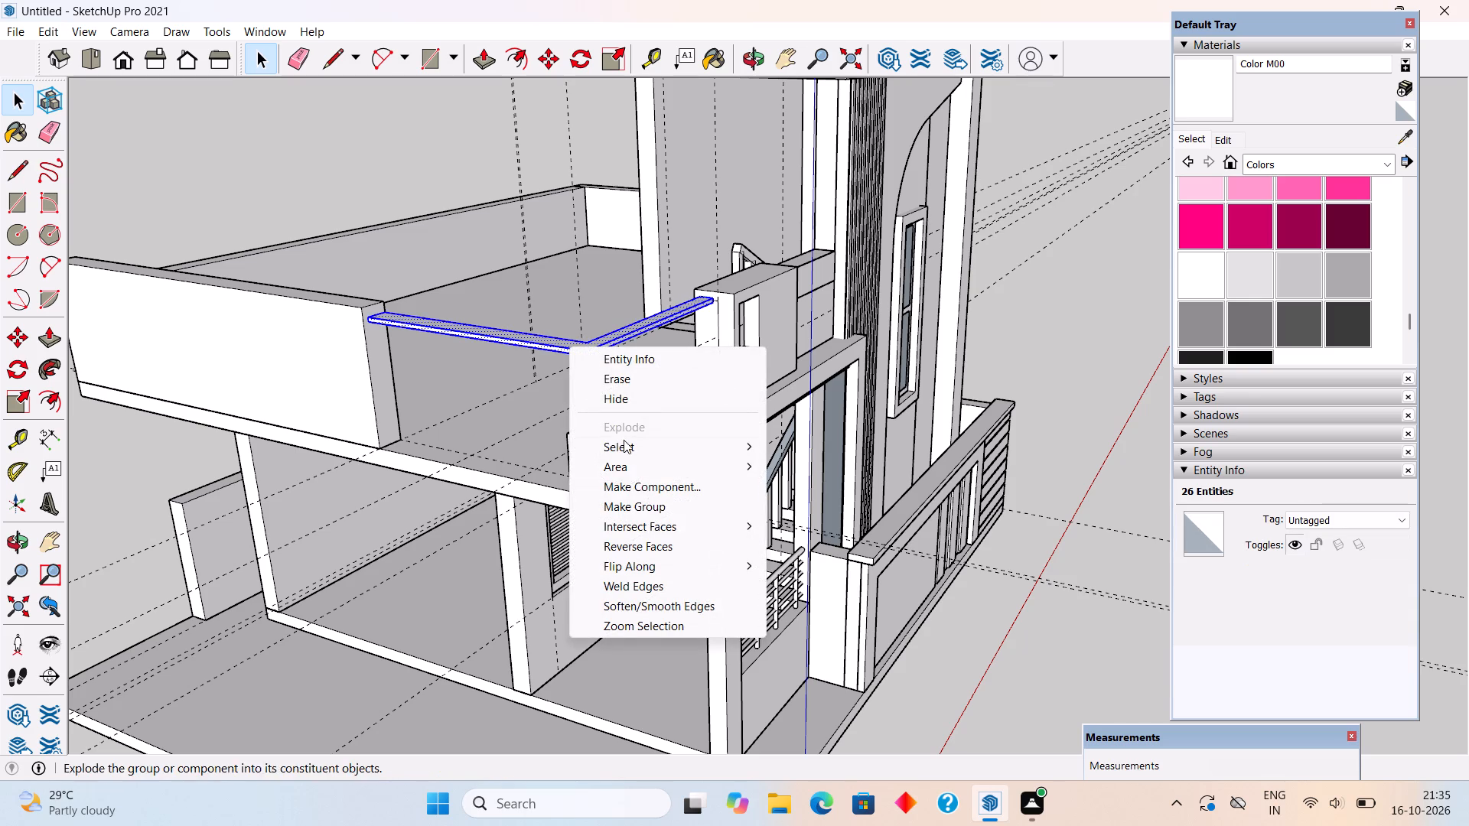
pyautogui.click(640, 502)
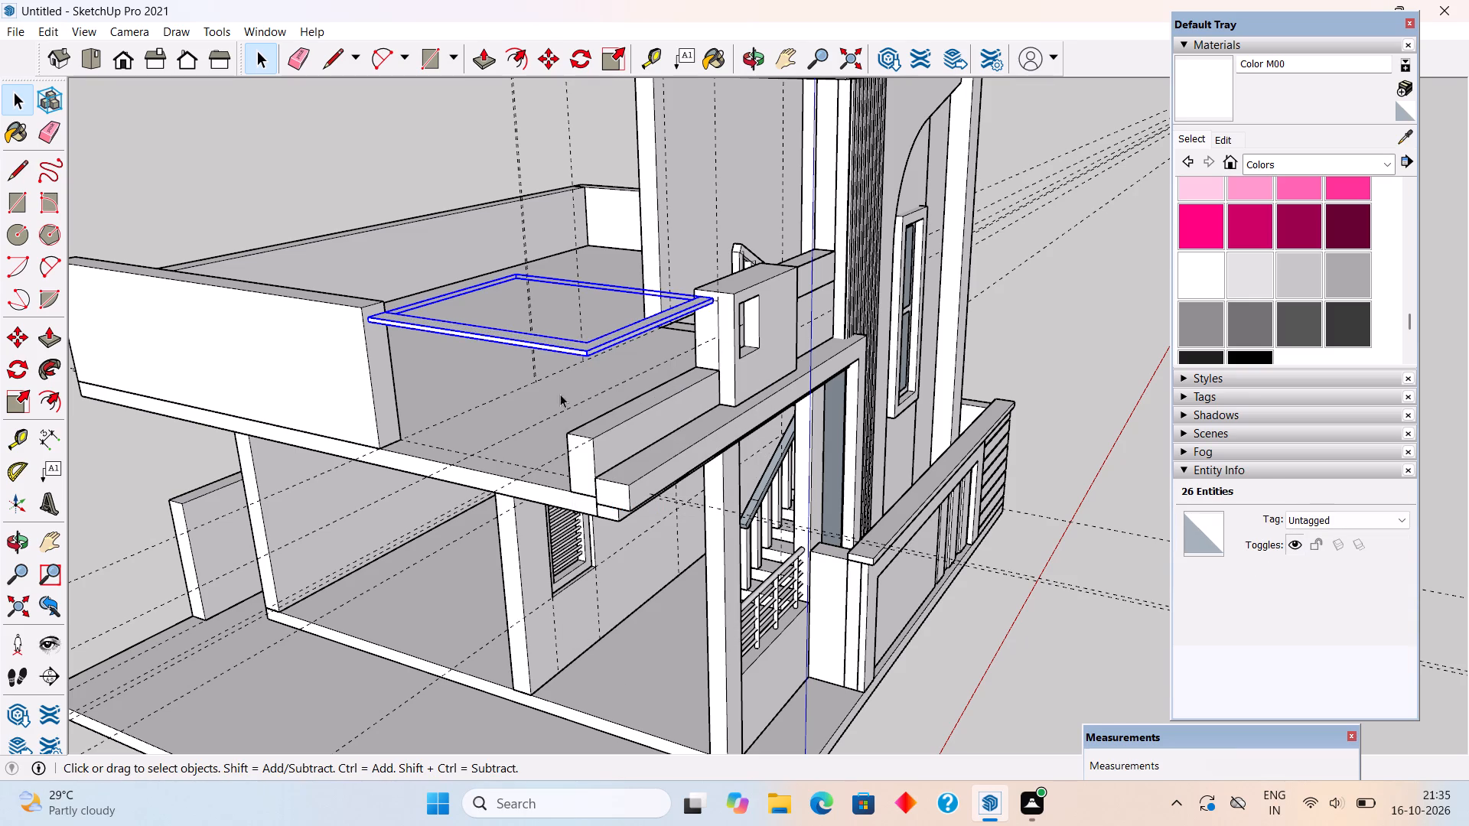
pyautogui.click(427, 178)
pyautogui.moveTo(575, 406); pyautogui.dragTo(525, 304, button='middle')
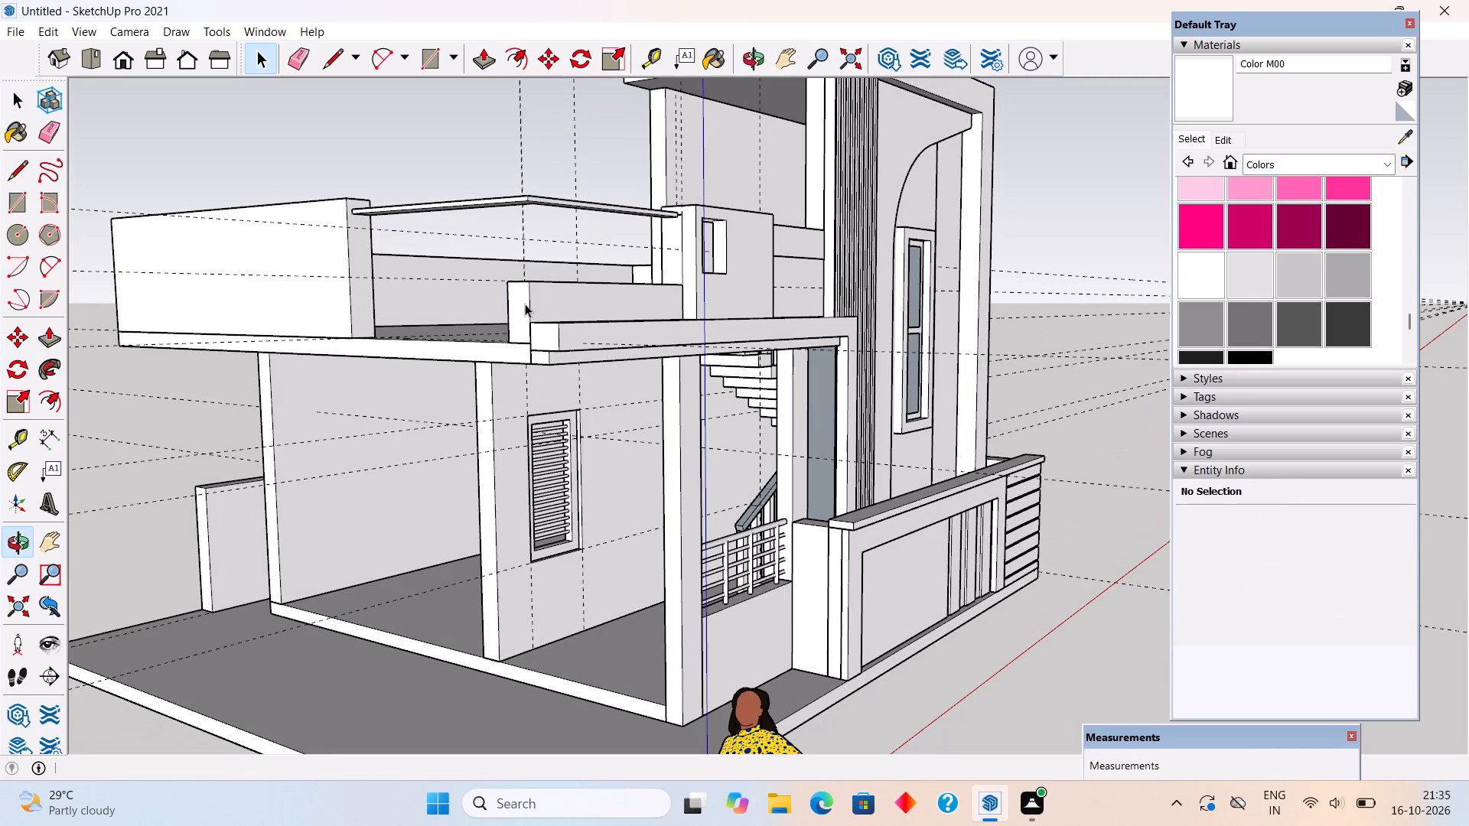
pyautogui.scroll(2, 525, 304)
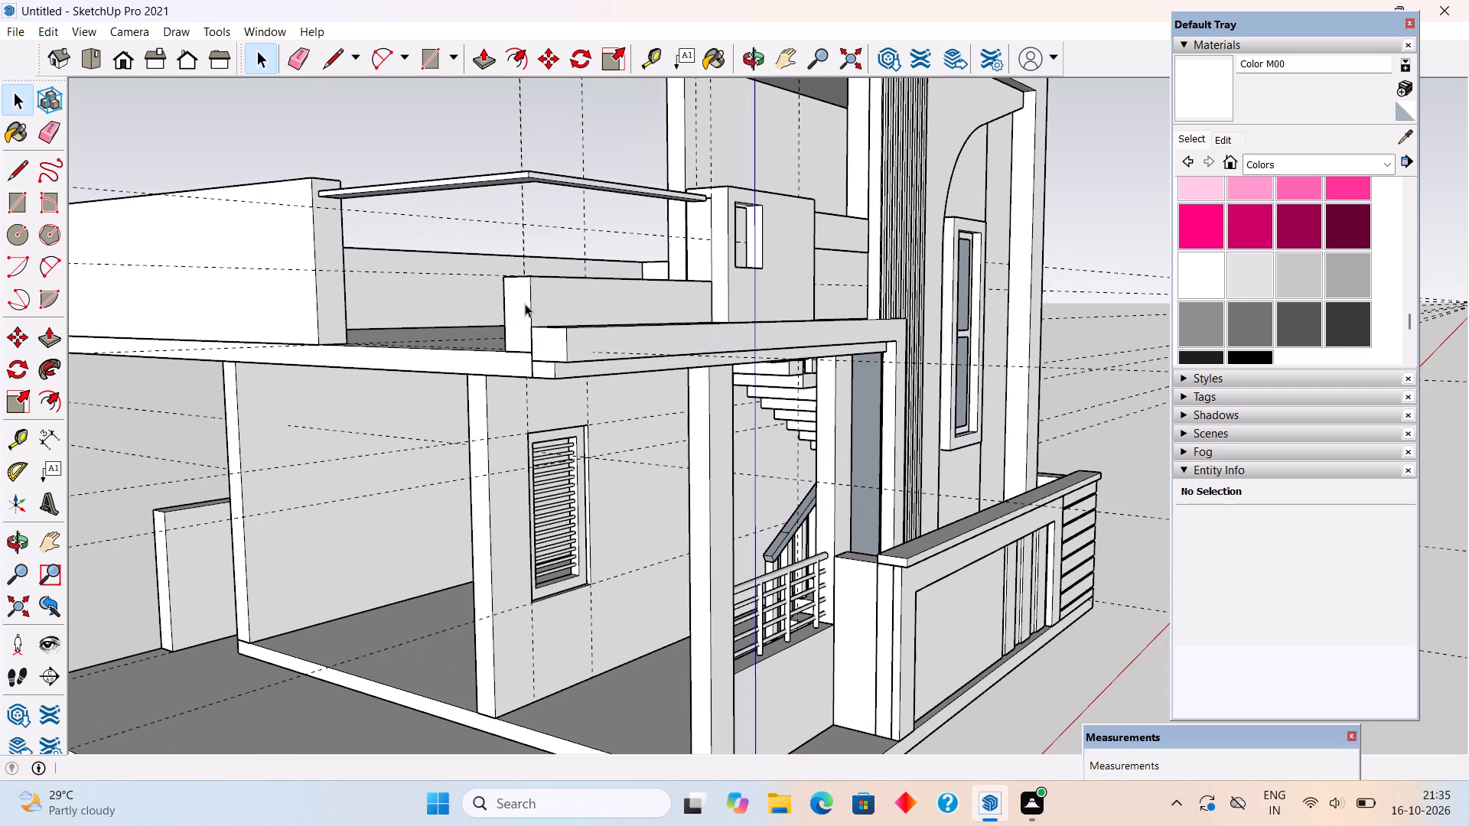
# Copy the L-shaped top rail group straight down by 8" to make a lower rail.
pyautogui.moveTo(619, 350); pyautogui.dragTo(691, 385, button='middle')
pyautogui.scroll(8, 801, 267)
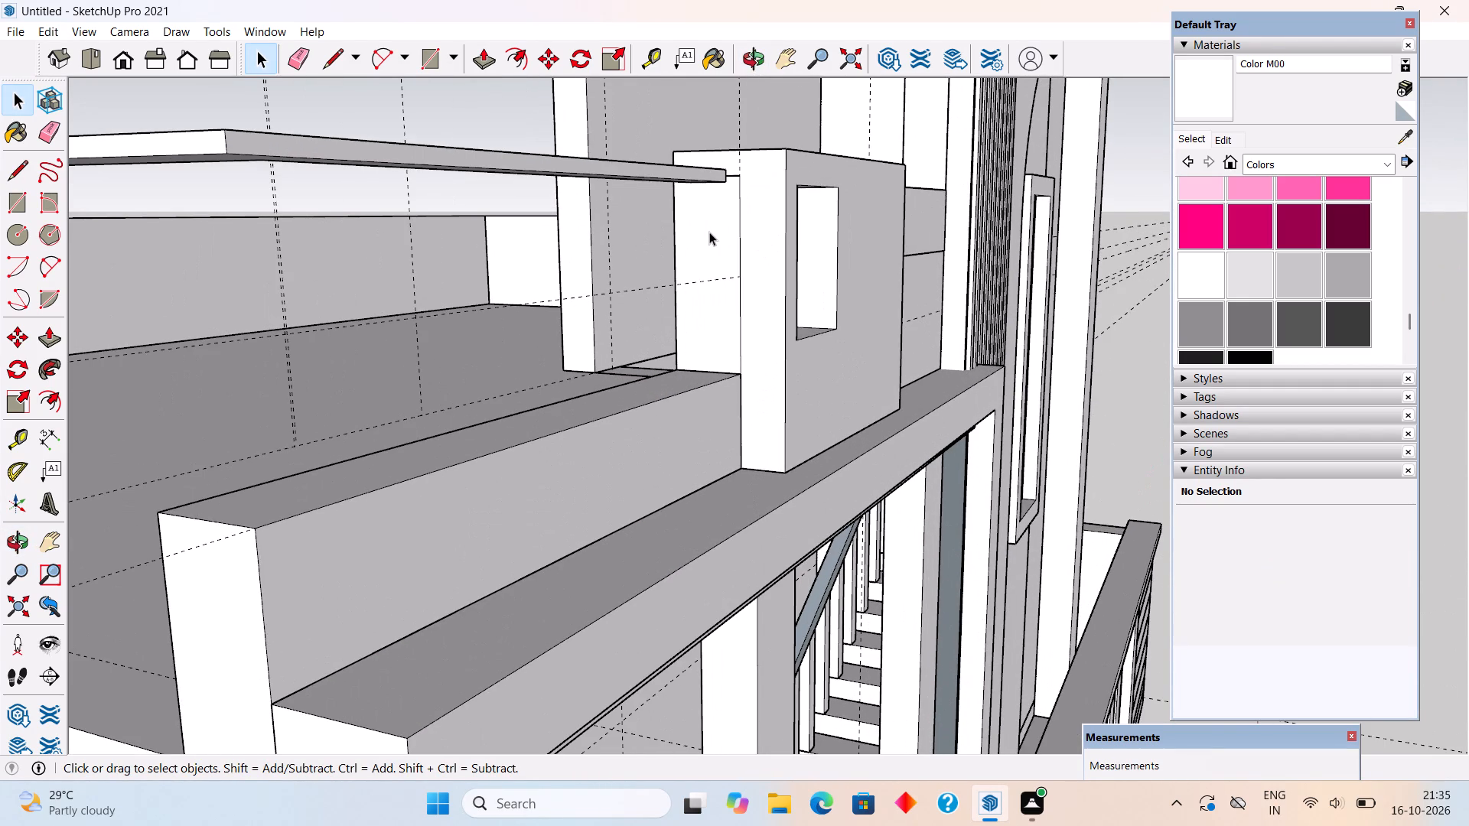
pyautogui.click(717, 180)
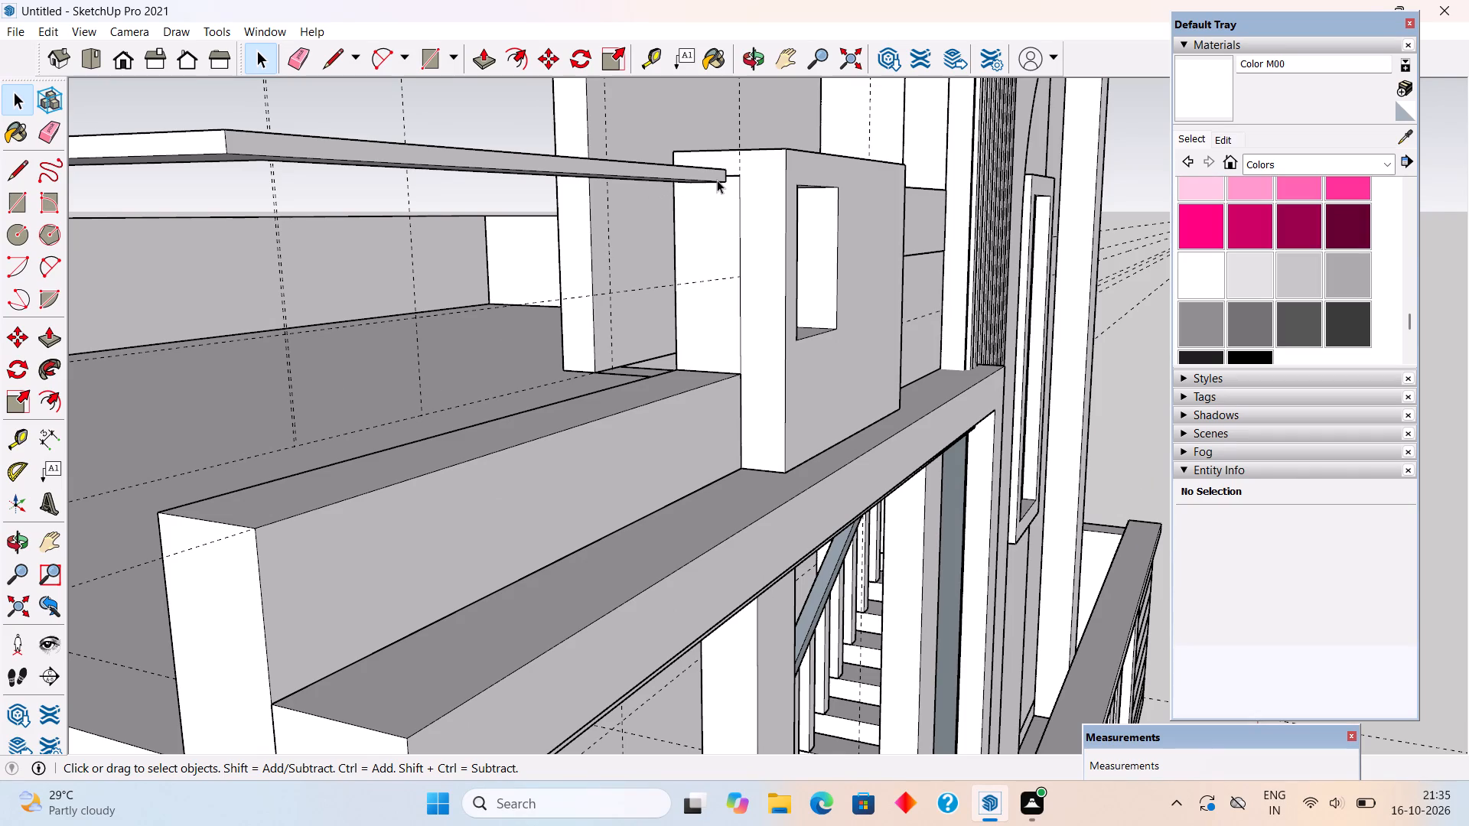
pyautogui.press('m')
pyautogui.click(717, 180)
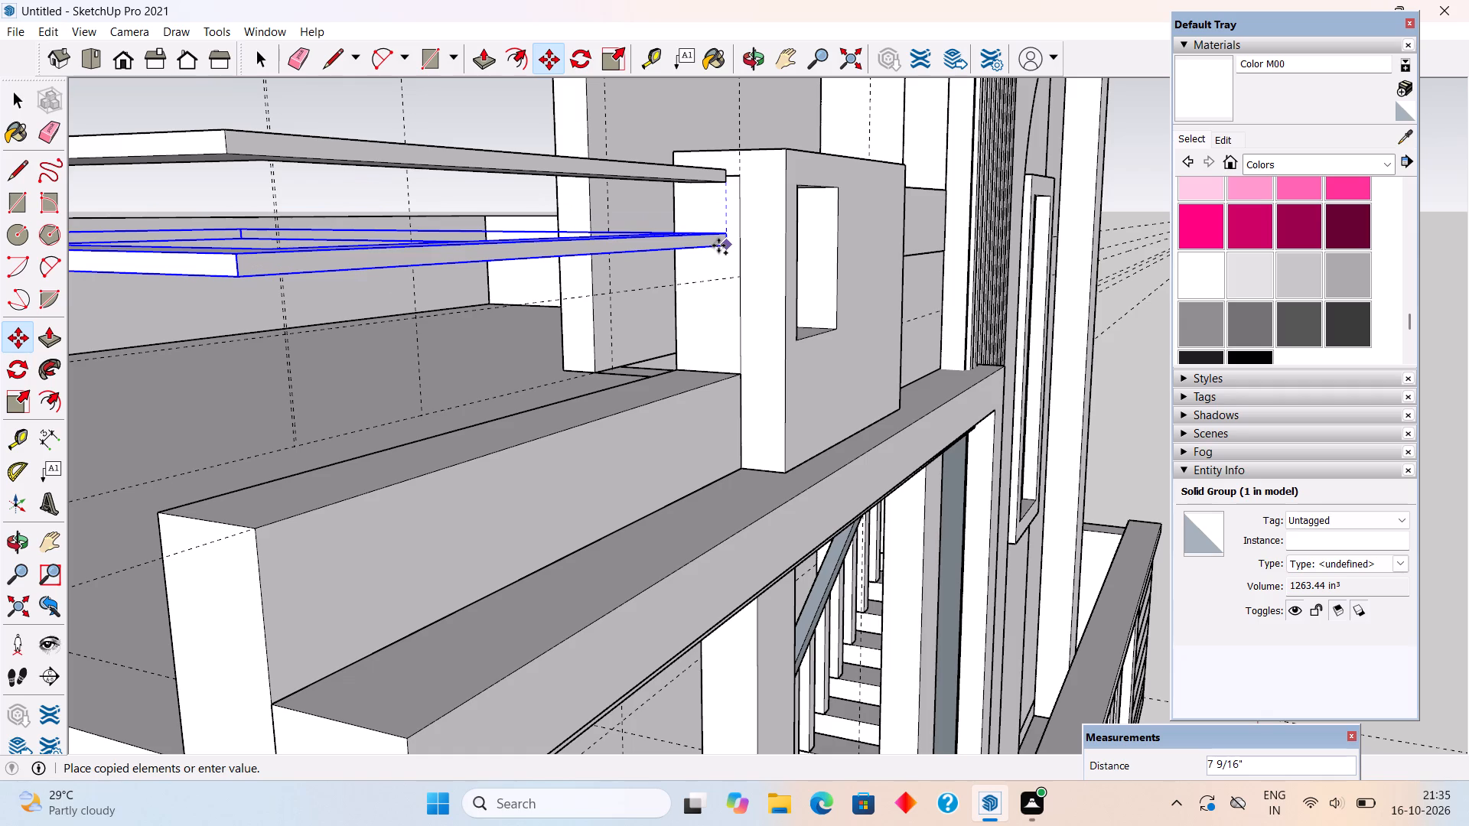
pyautogui.write('8"')
pyautogui.press('Return')
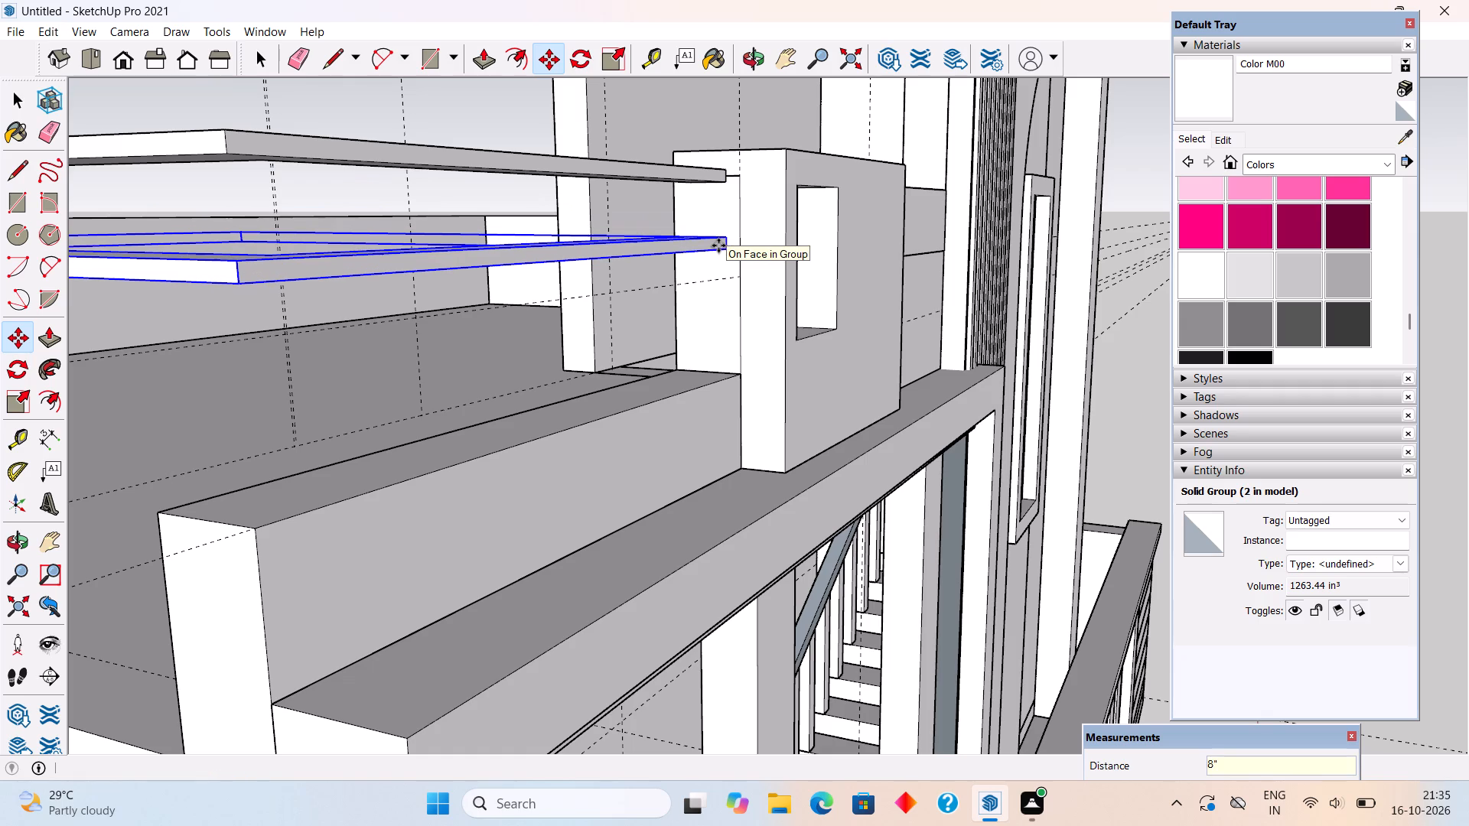
pyautogui.press('space')
pyautogui.scroll(-1, 718, 246)
pyautogui.click(715, 247)
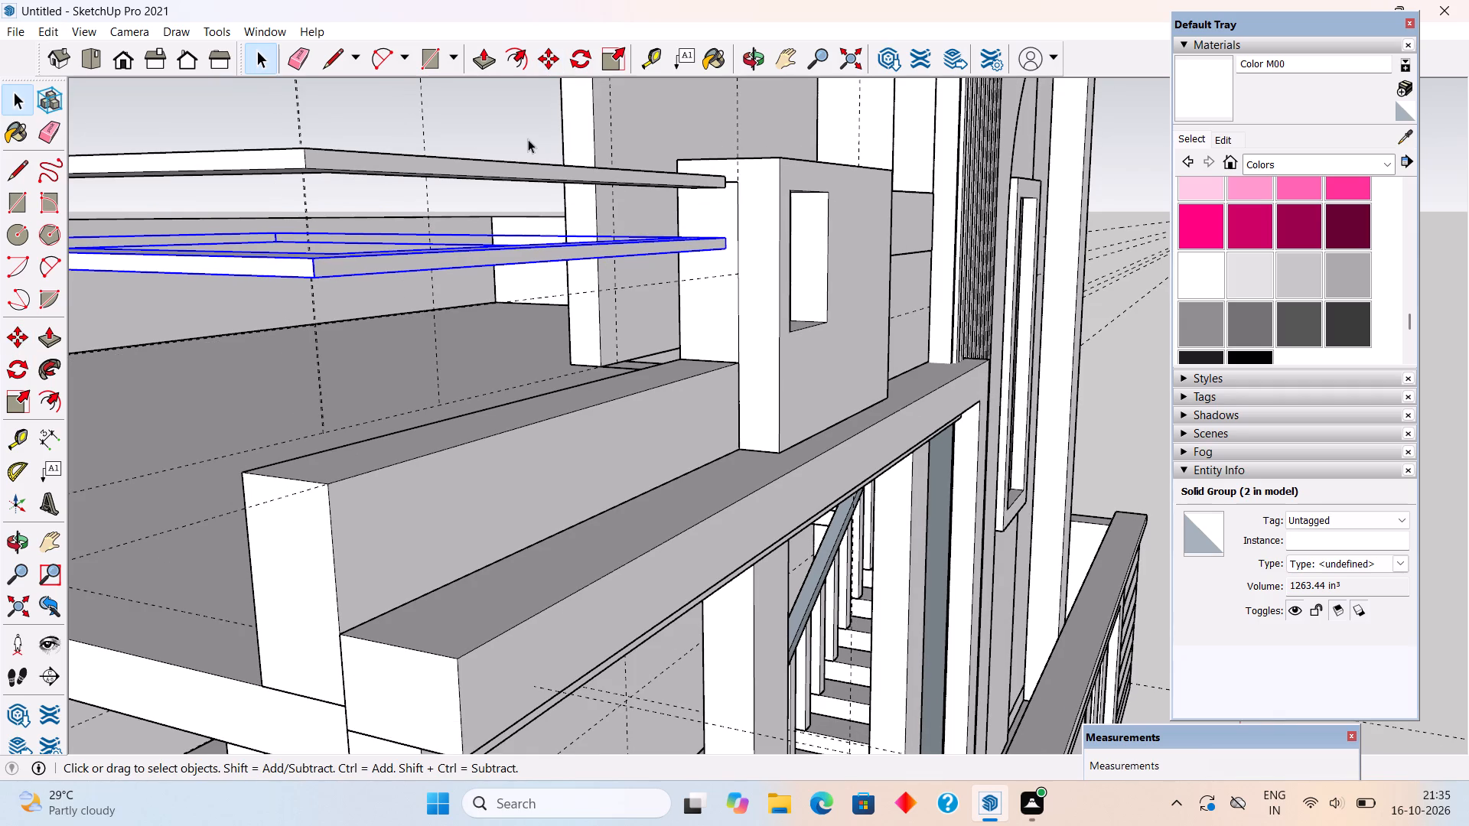
pyautogui.click(528, 139)
# Inside the lower rail's group, push the outer faces of both runs inward by 1".
pyautogui.scroll(3, 560, 236)
pyautogui.scroll(-5, 561, 236)
pyautogui.moveTo(557, 255); pyautogui.dragTo(564, 317, button='middle')
pyautogui.scroll(5, 581, 372)
pyautogui.tripleClick(582, 395)
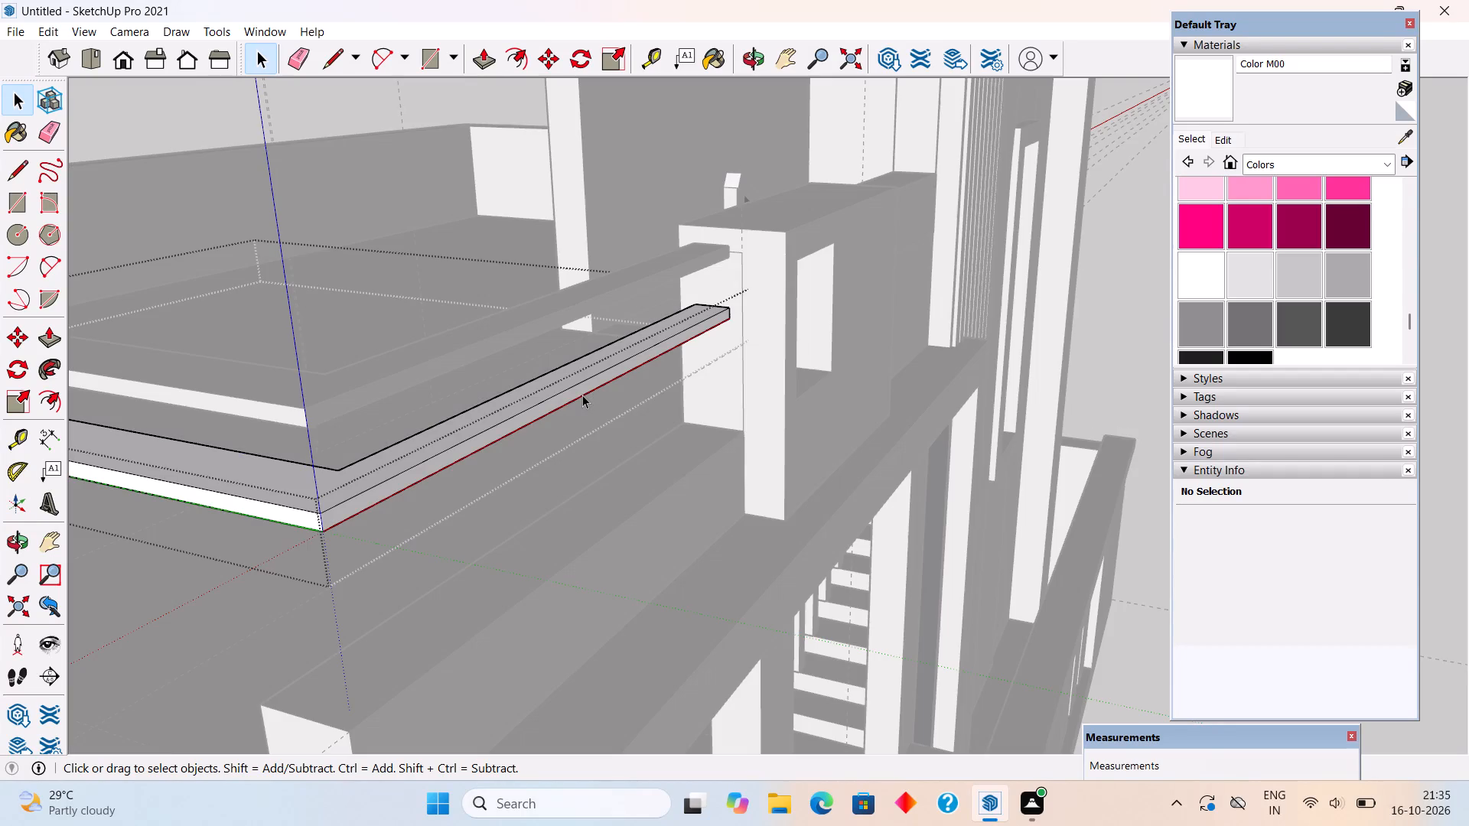
pyautogui.press('p')
pyautogui.click(584, 387)
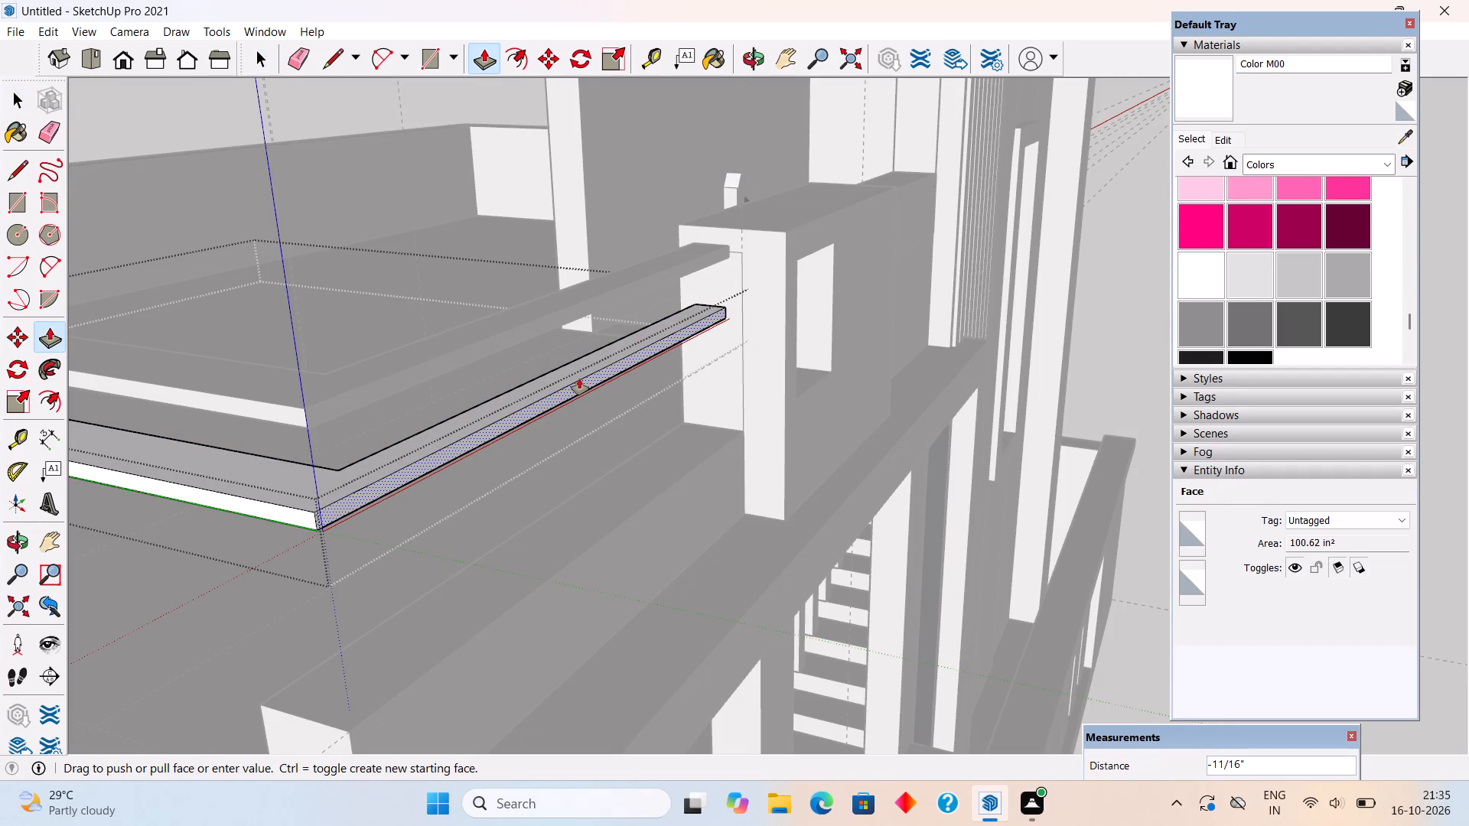
pyautogui.write('1"')
pyautogui.press('Return')
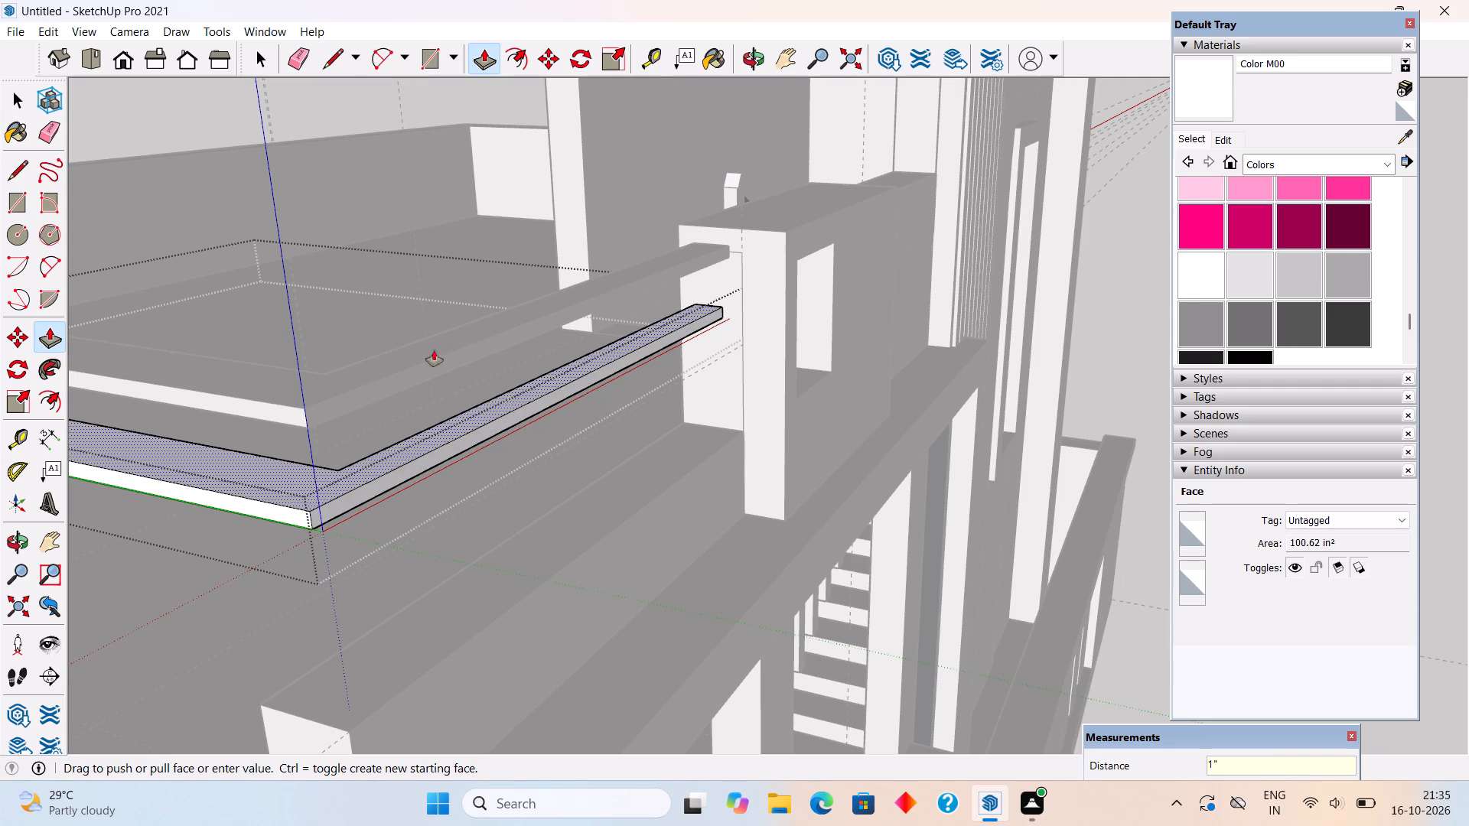
pyautogui.doubleClick(286, 506)
# Thin the lower rail further by pushing the inner faces of both runs in by 1", twice each.
pyautogui.scroll(-3, 285, 509)
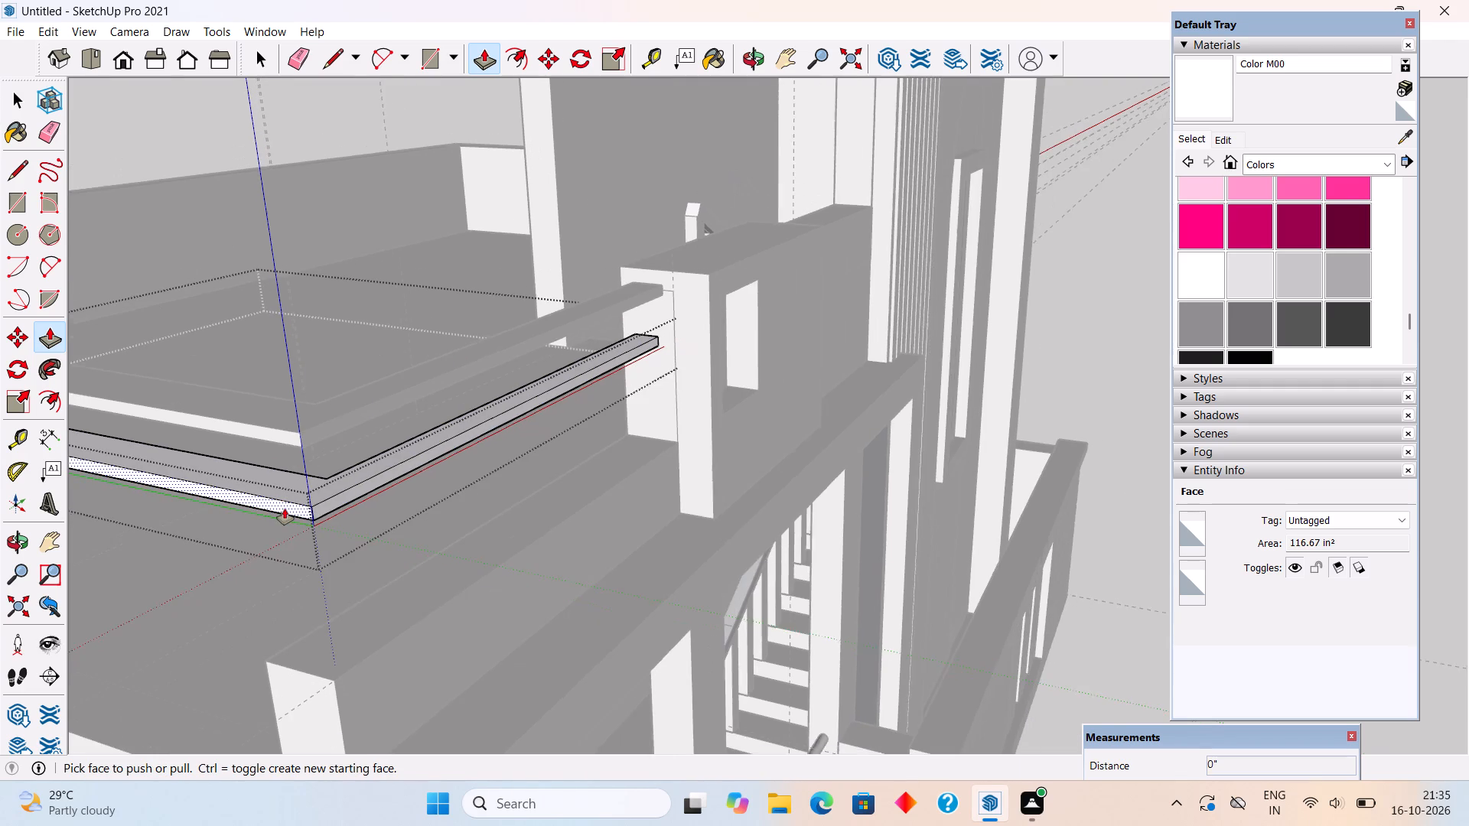
pyautogui.scroll(-10, 285, 509)
pyautogui.moveTo(413, 504); pyautogui.dragTo(818, 494, button='middle')
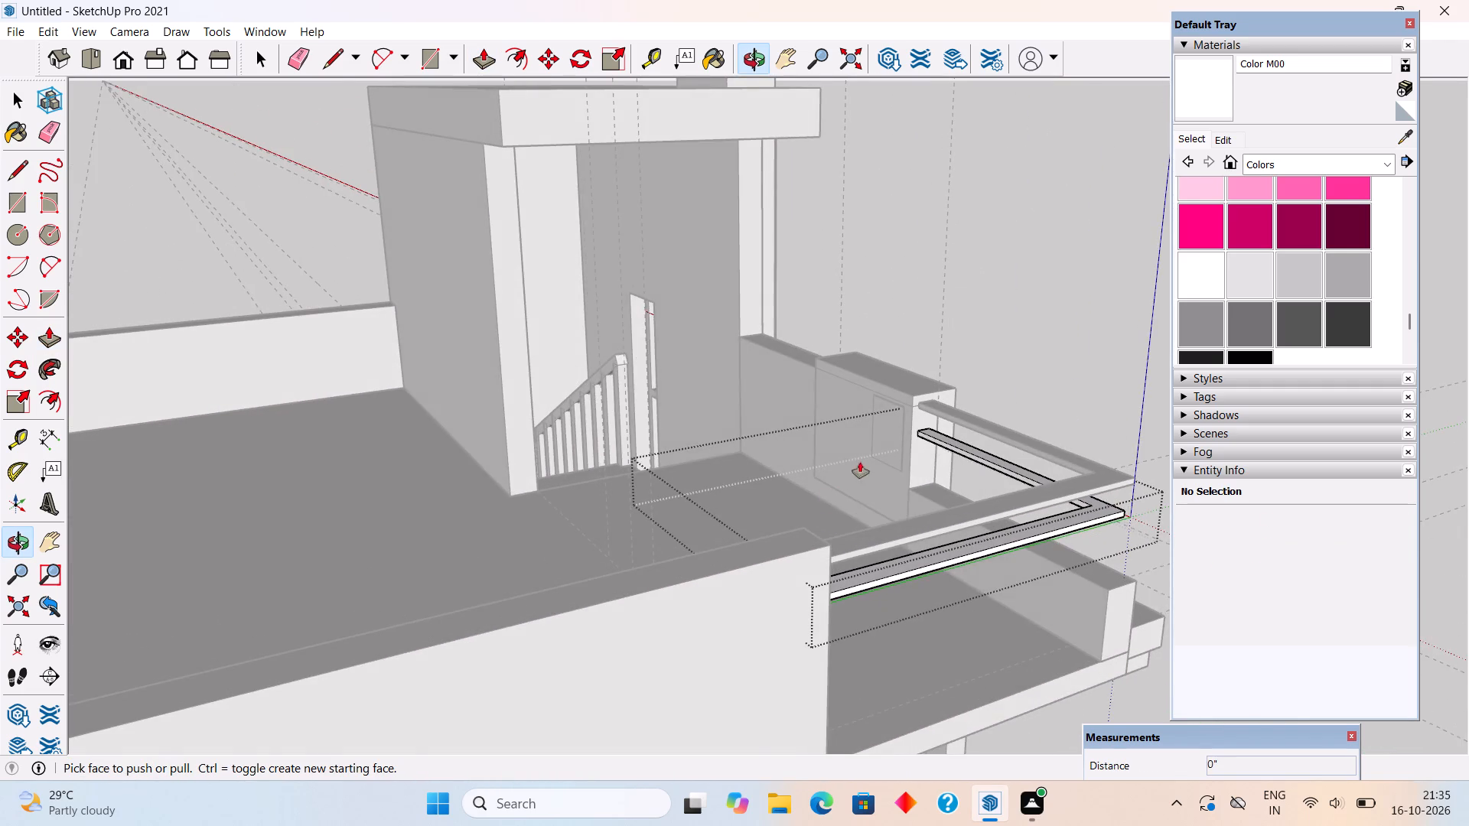
pyautogui.scroll(4, 871, 460)
pyautogui.doubleClick(1077, 475)
pyautogui.scroll(-4, 1077, 475)
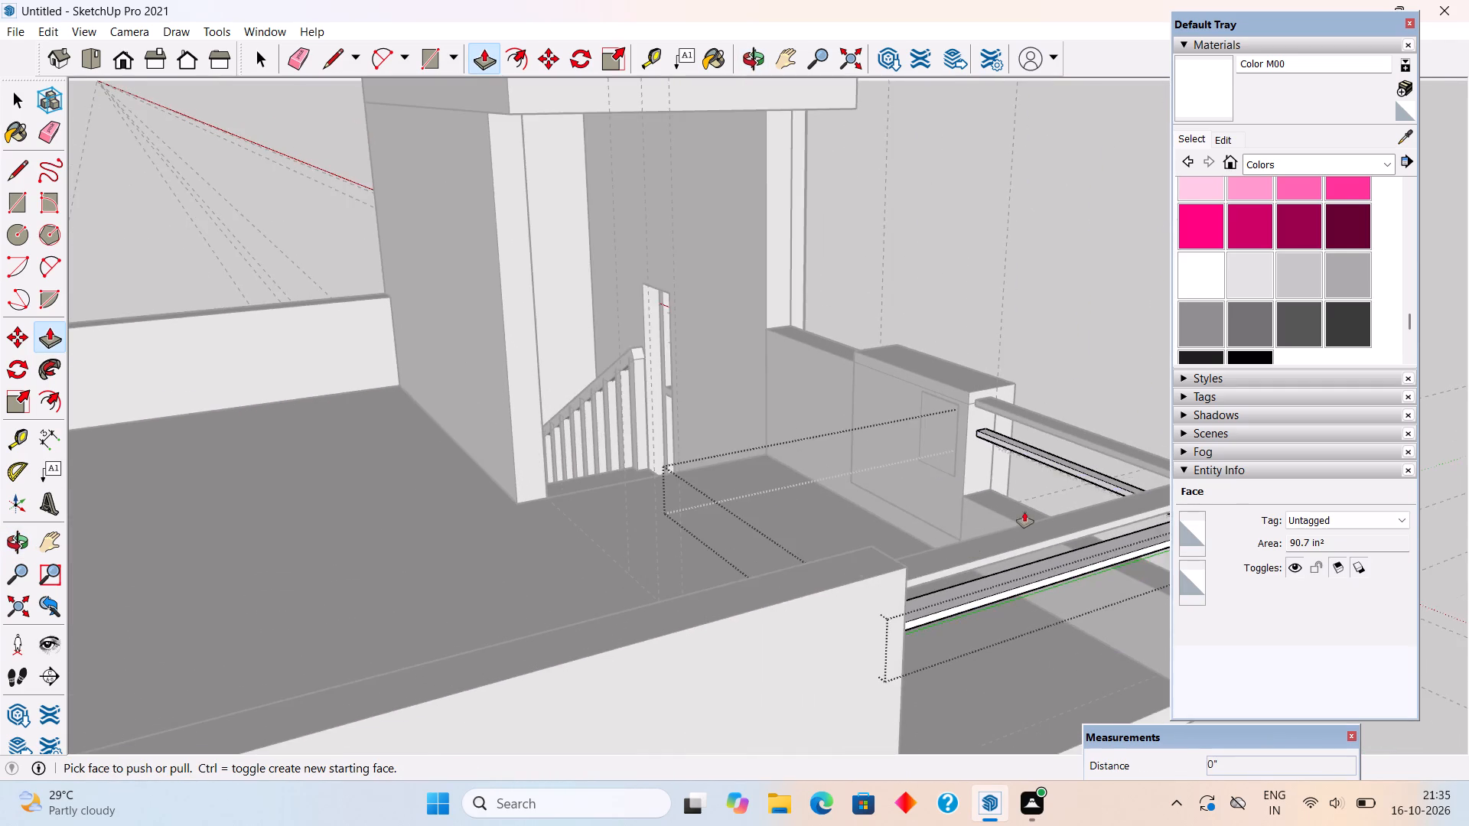
pyautogui.moveTo(826, 606); pyautogui.dragTo(1235, 717, button='middle')
pyautogui.scroll(5, 1095, 418)
pyautogui.doubleClick(1113, 445)
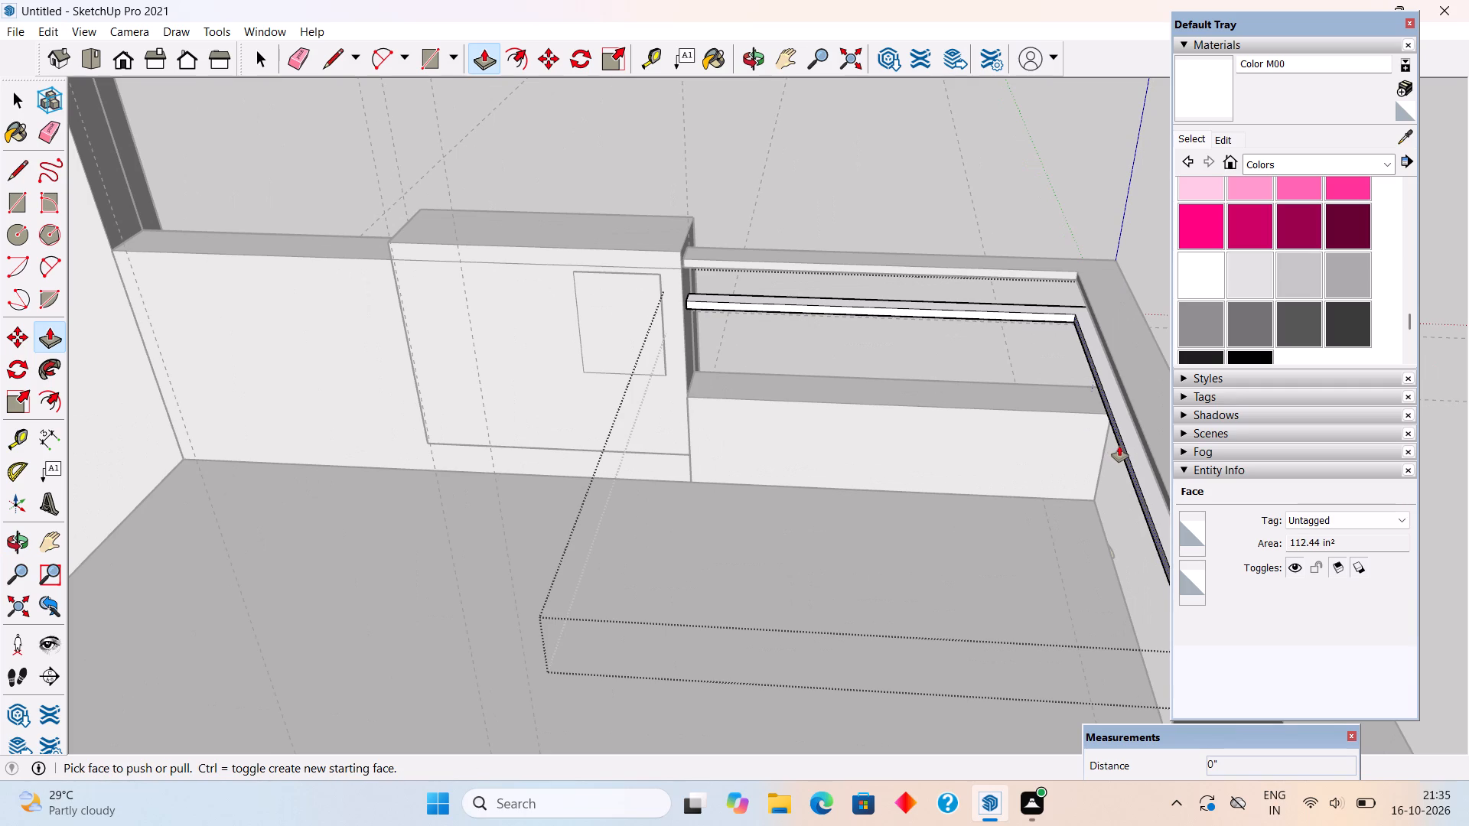
pyautogui.click(1119, 446)
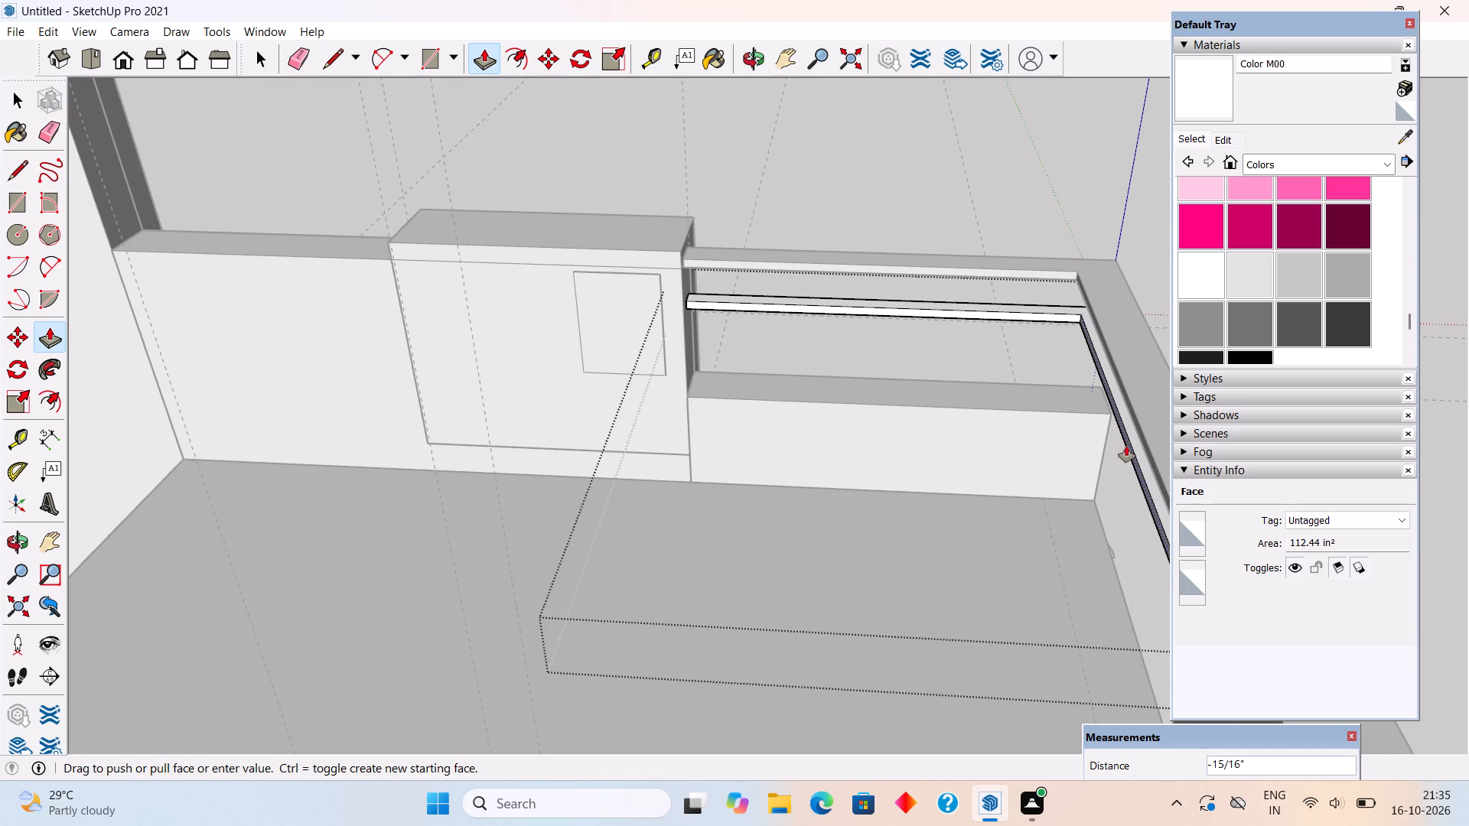
pyautogui.write('1"')
pyautogui.press('Return')
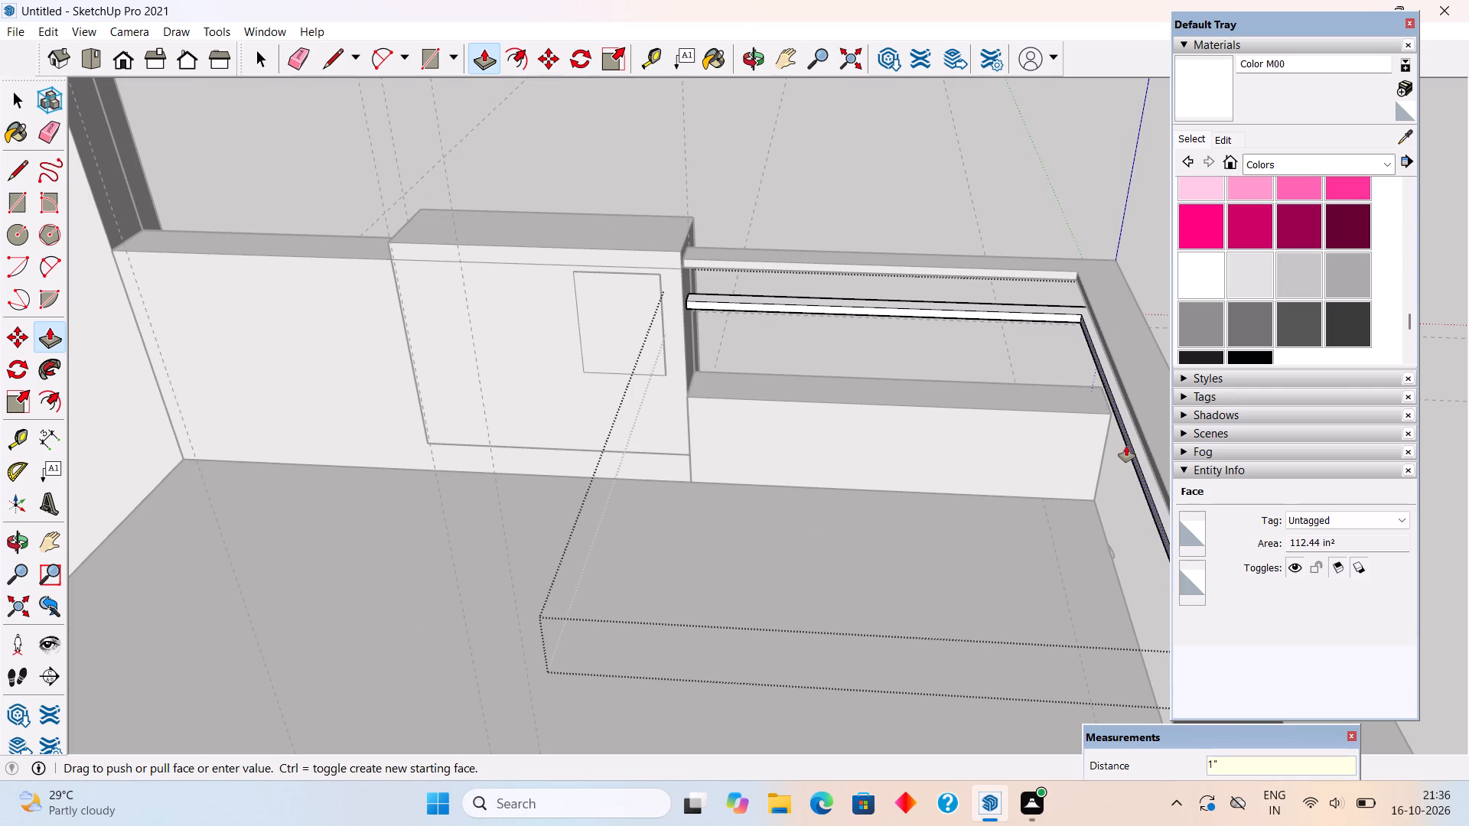
pyautogui.doubleClick(1010, 312)
# Push the outer face of the lower rail's longer run in by another 1" and leave the group.
pyautogui.scroll(-3, 1010, 312)
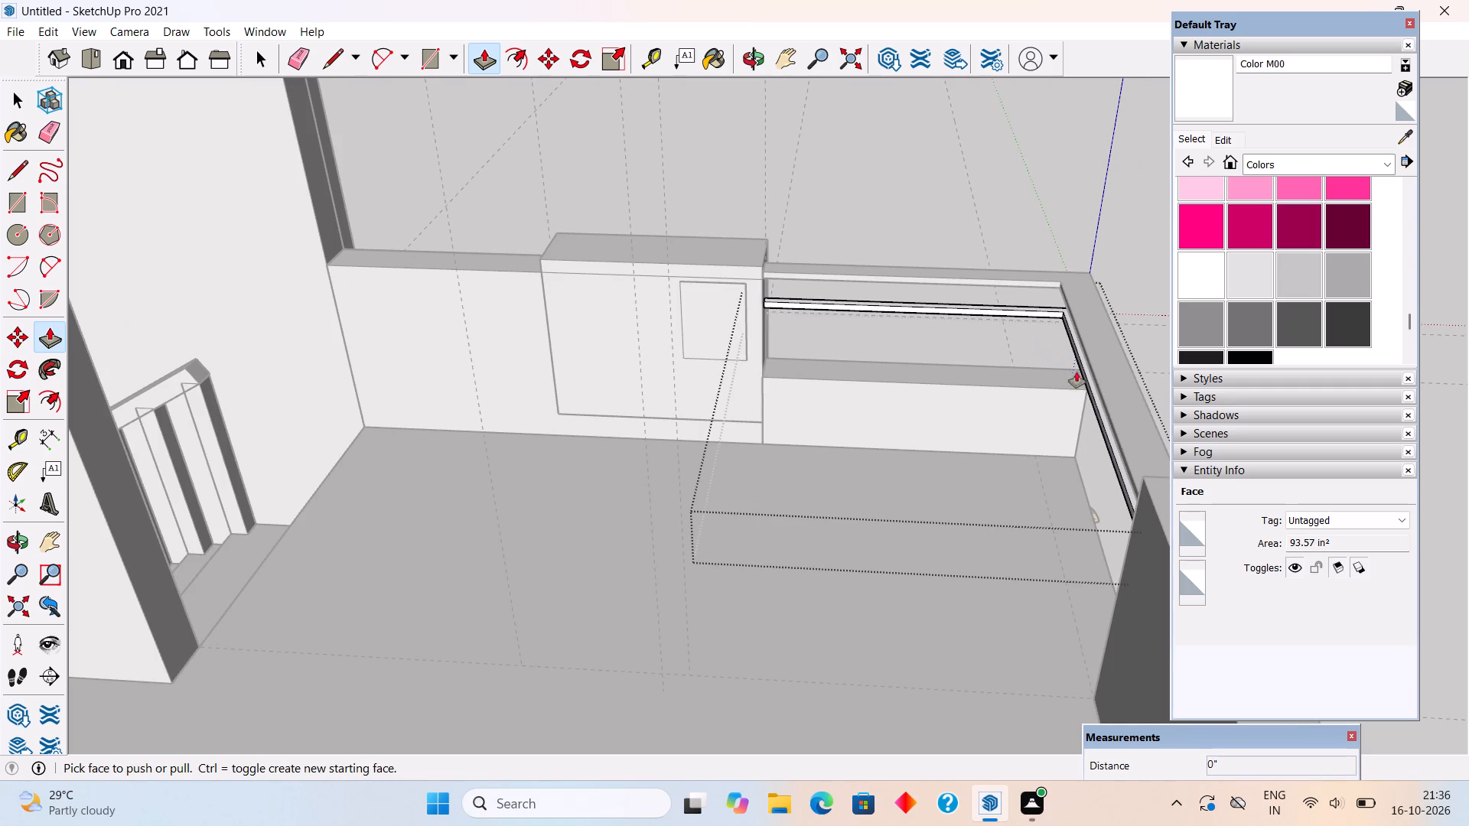
pyautogui.scroll(9, 1109, 430)
pyautogui.moveTo(1116, 411); pyautogui.dragTo(1170, 360, button='middle')
pyautogui.scroll(-4, 1065, 348)
pyautogui.scroll(-4, 728, 268)
pyautogui.scroll(4, 972, 369)
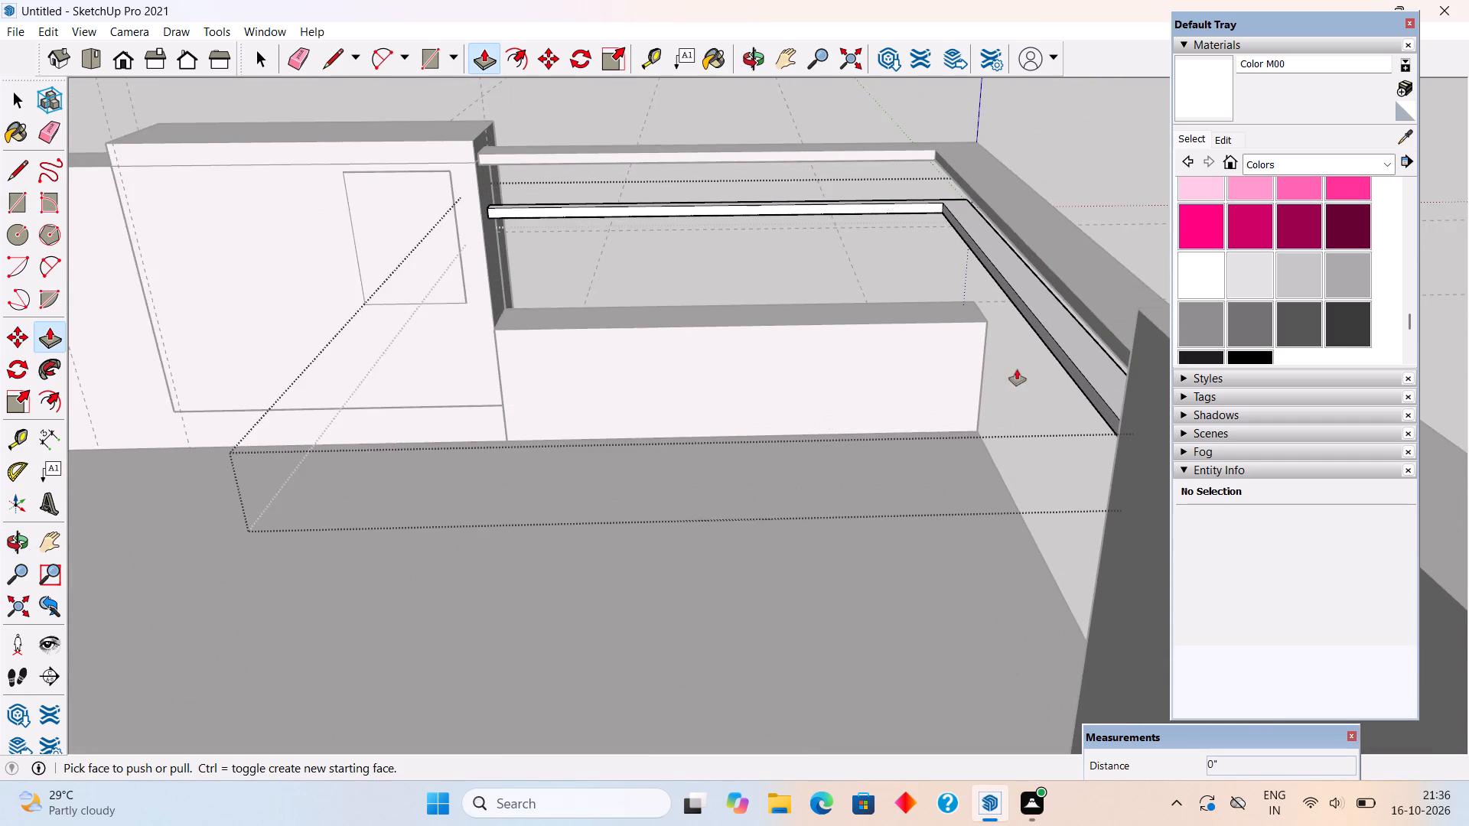
pyautogui.moveTo(829, 382); pyautogui.dragTo(358, 382, button='middle')
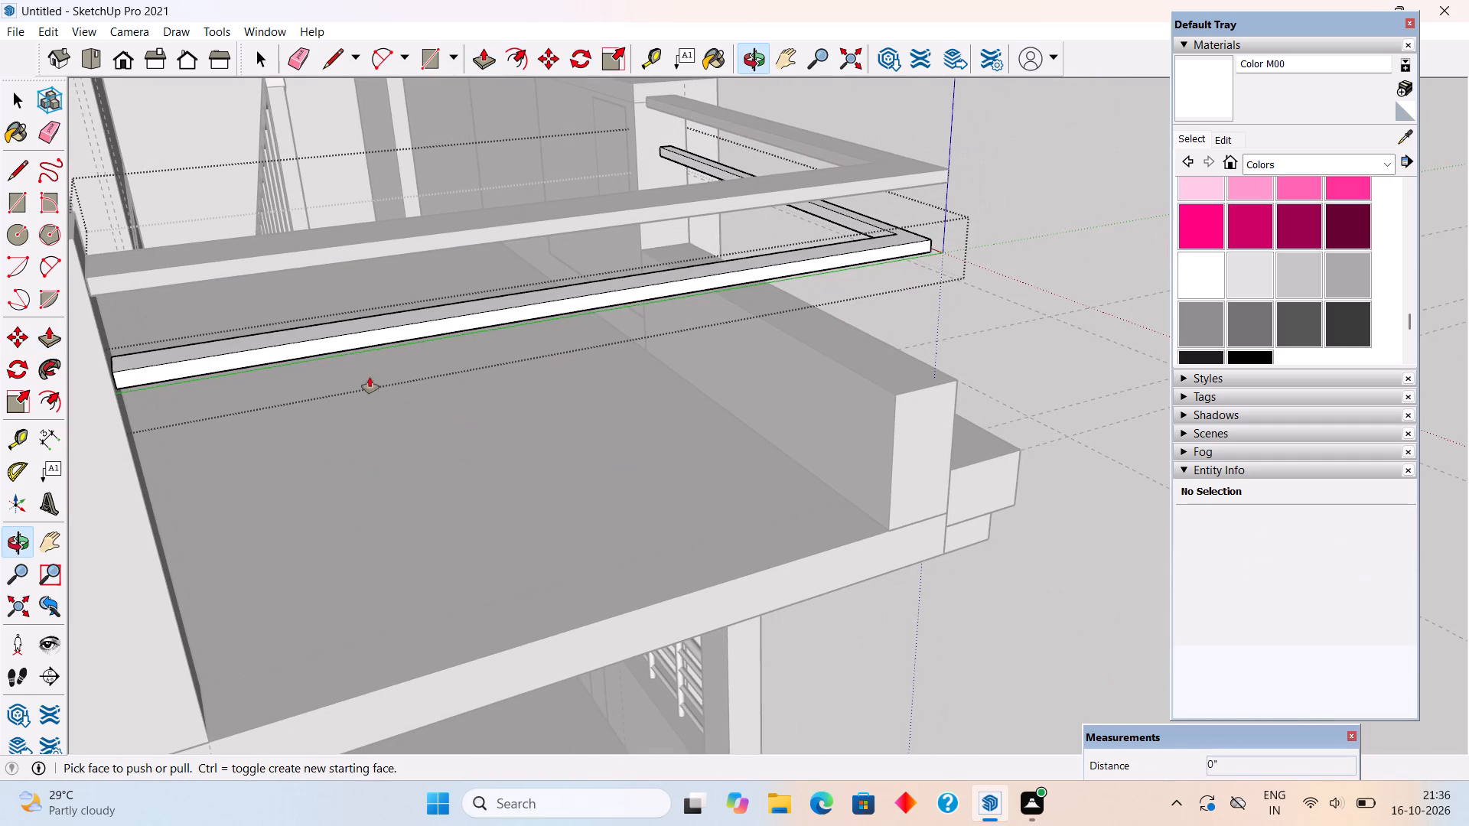
pyautogui.doubleClick(470, 319)
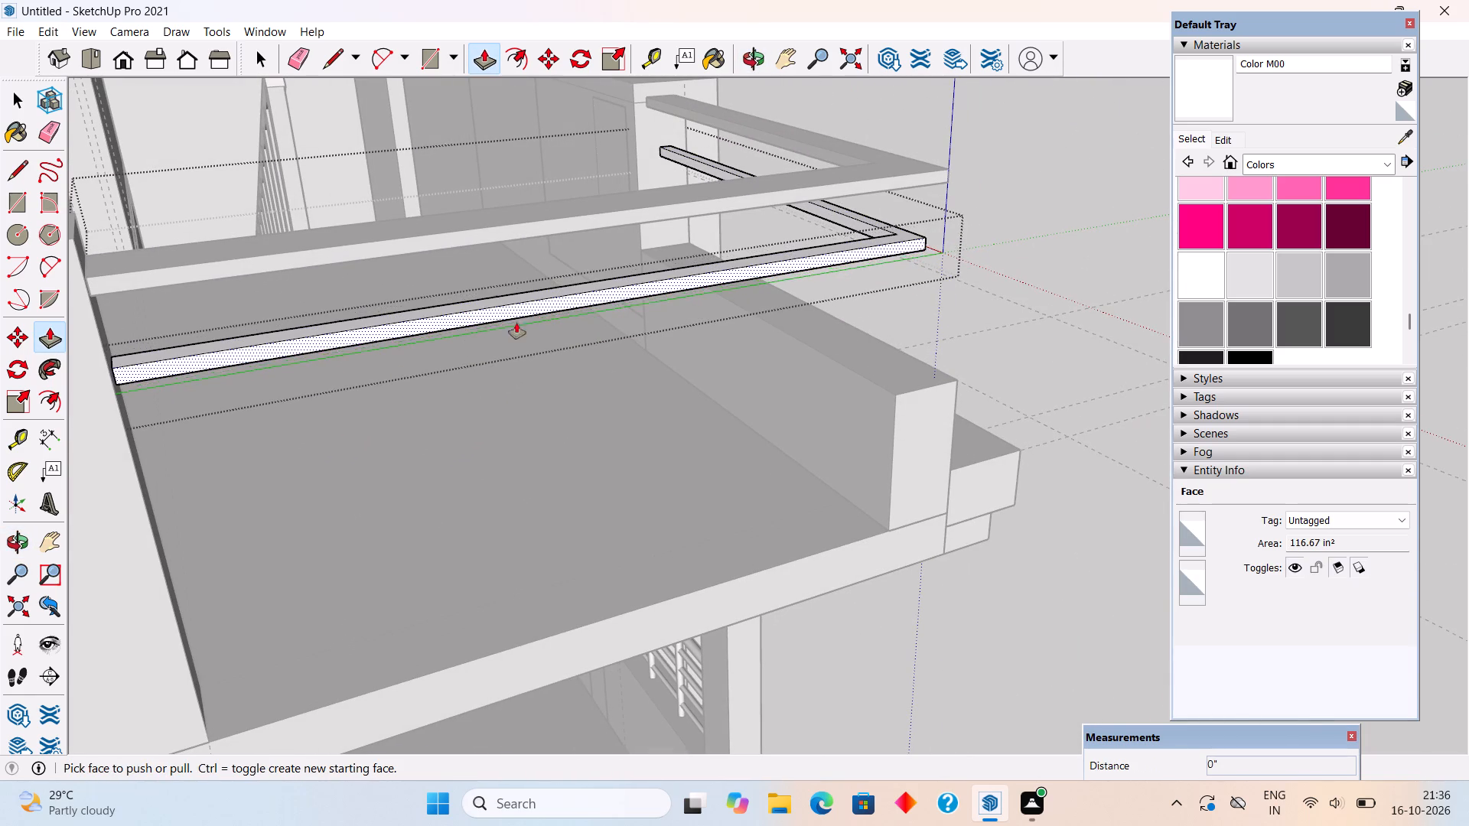
pyautogui.moveTo(584, 342); pyautogui.dragTo(419, 403, button='middle')
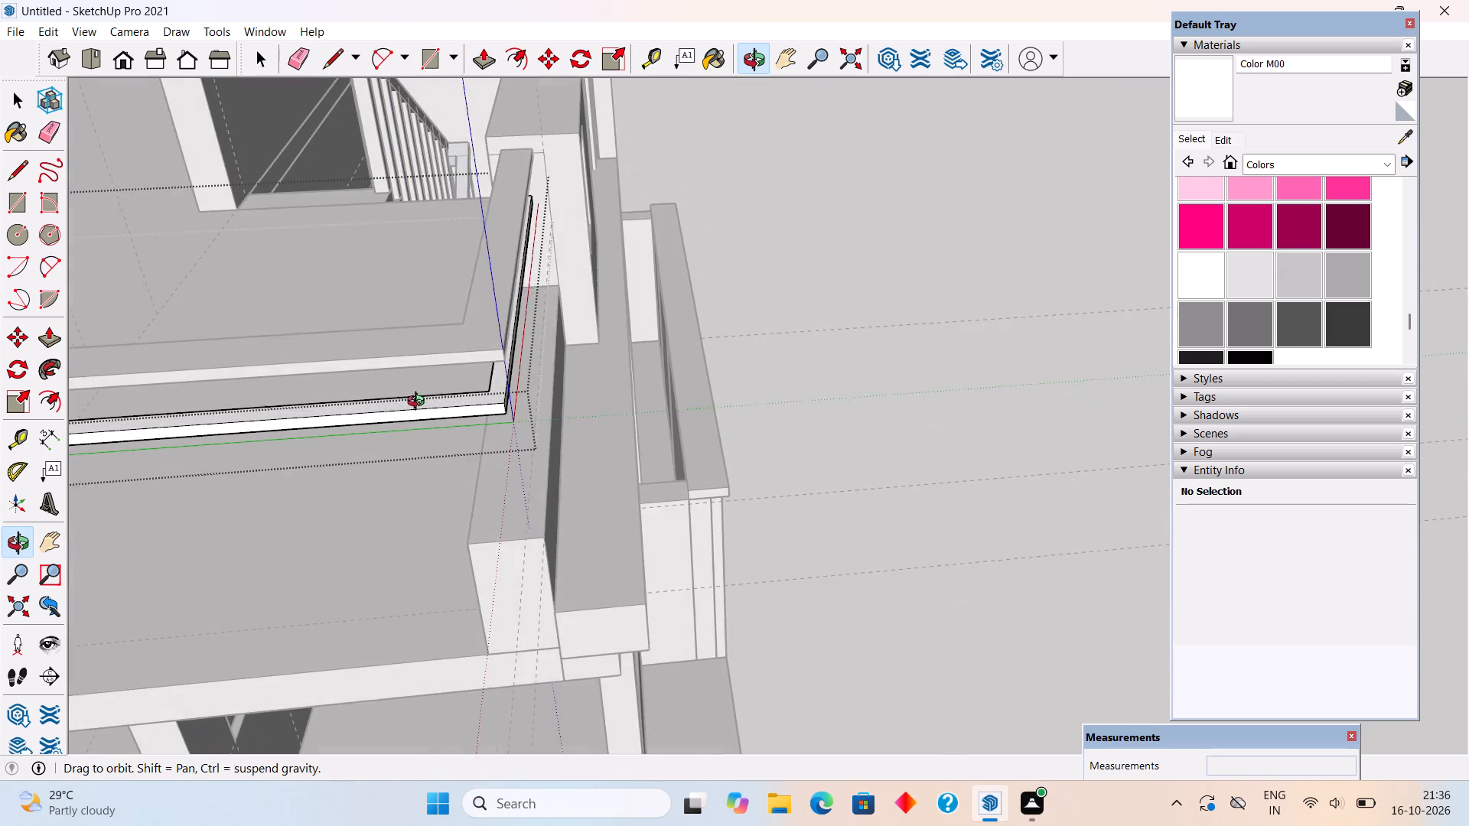
pyautogui.moveTo(419, 403); pyautogui.dragTo(434, 389, button='middle')
pyautogui.press('space')
pyautogui.click(768, 259)
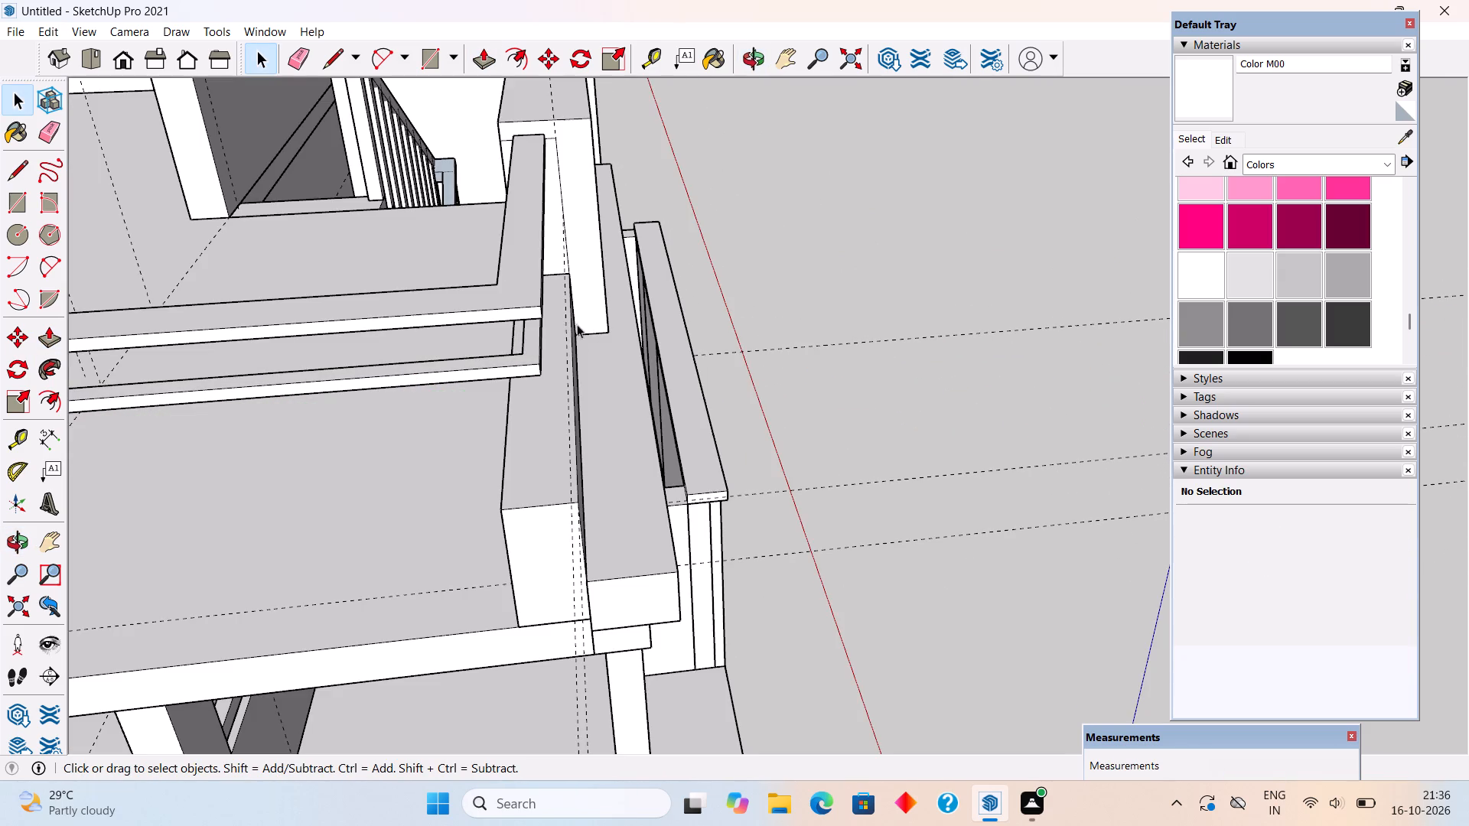
# Move the thinned lower L-shaped rail straight up by 1".
pyautogui.moveTo(452, 256); pyautogui.dragTo(394, 218, button='middle')
pyautogui.scroll(4, 449, 181)
pyautogui.scroll(-3, 480, 167)
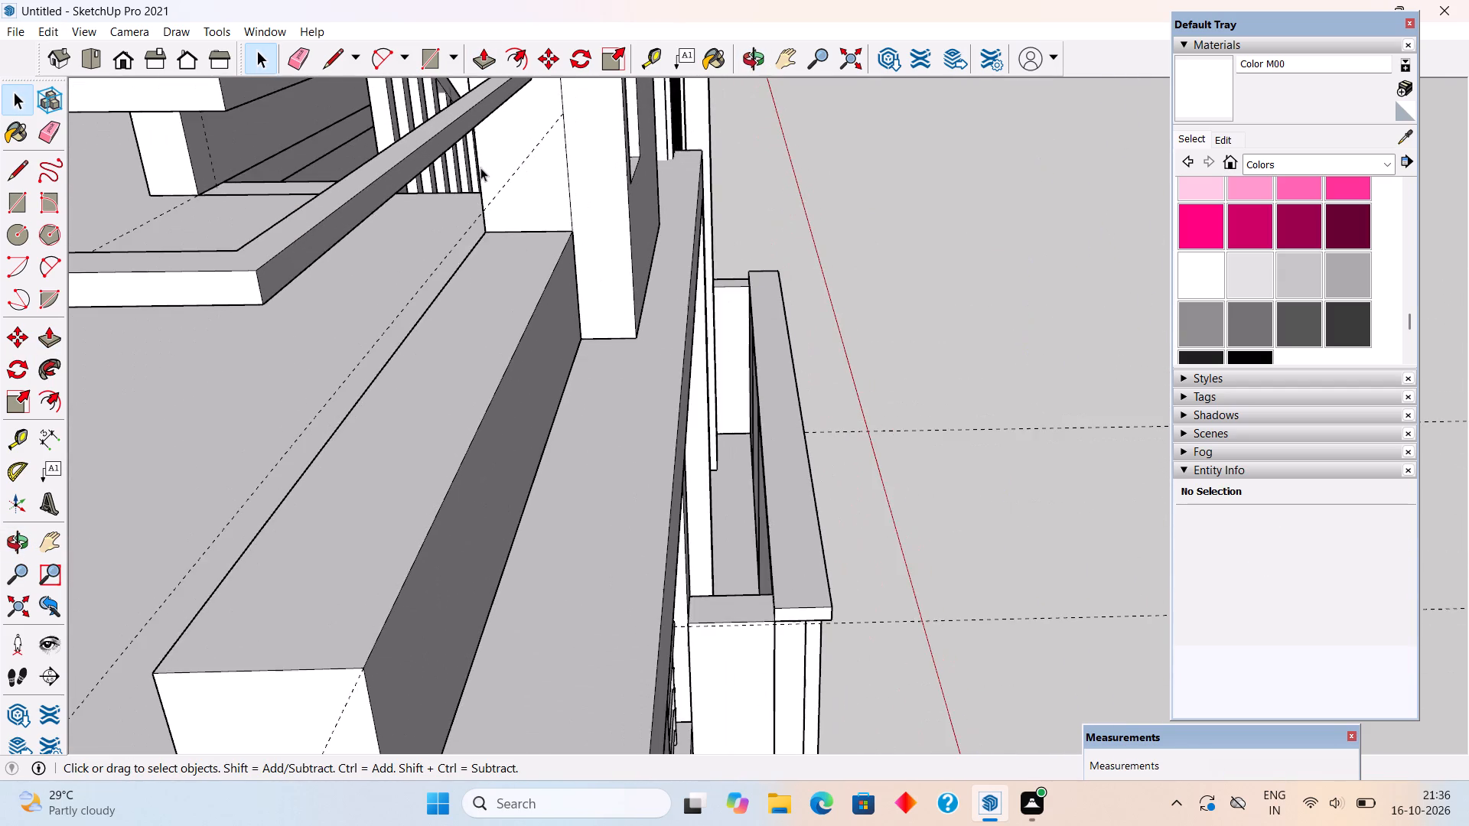
pyautogui.scroll(-10, 480, 167)
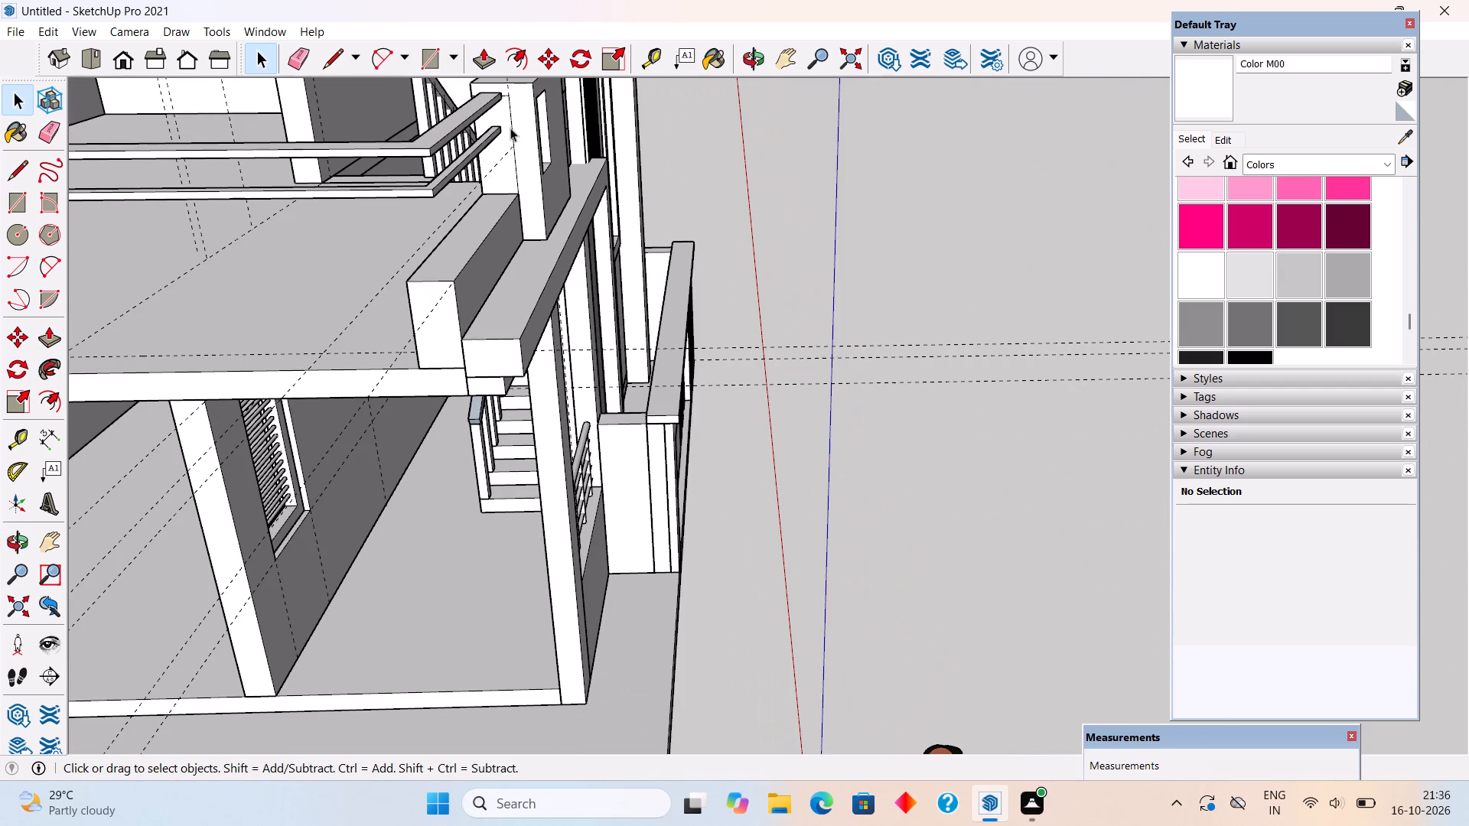
pyautogui.scroll(2, 501, 122)
pyautogui.click(497, 130)
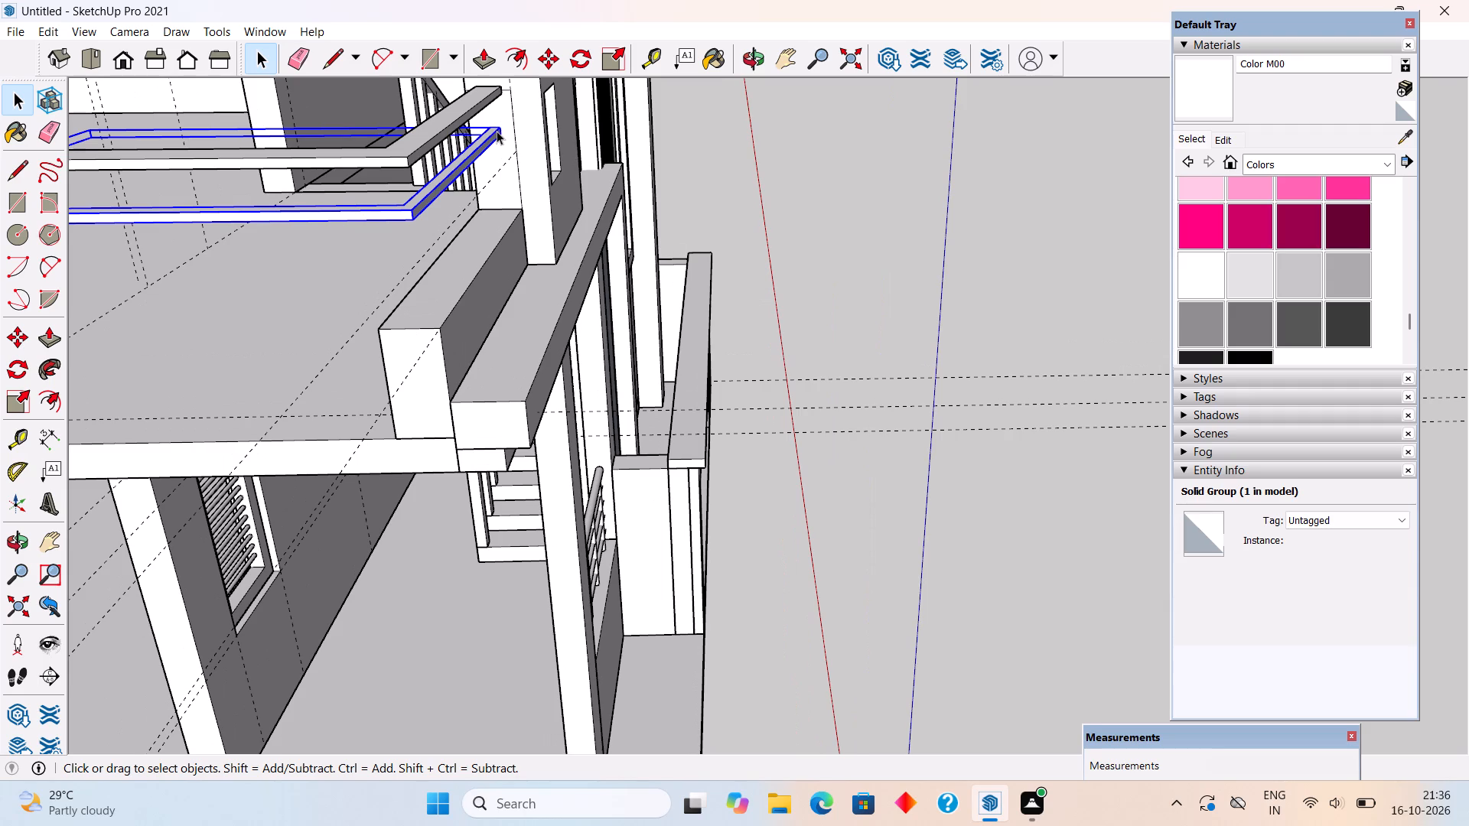
pyautogui.scroll(1, 503, 137)
pyautogui.moveTo(494, 131); pyautogui.dragTo(486, 114, button='middle')
pyautogui.scroll(-8, 486, 114)
pyautogui.scroll(18, 486, 90)
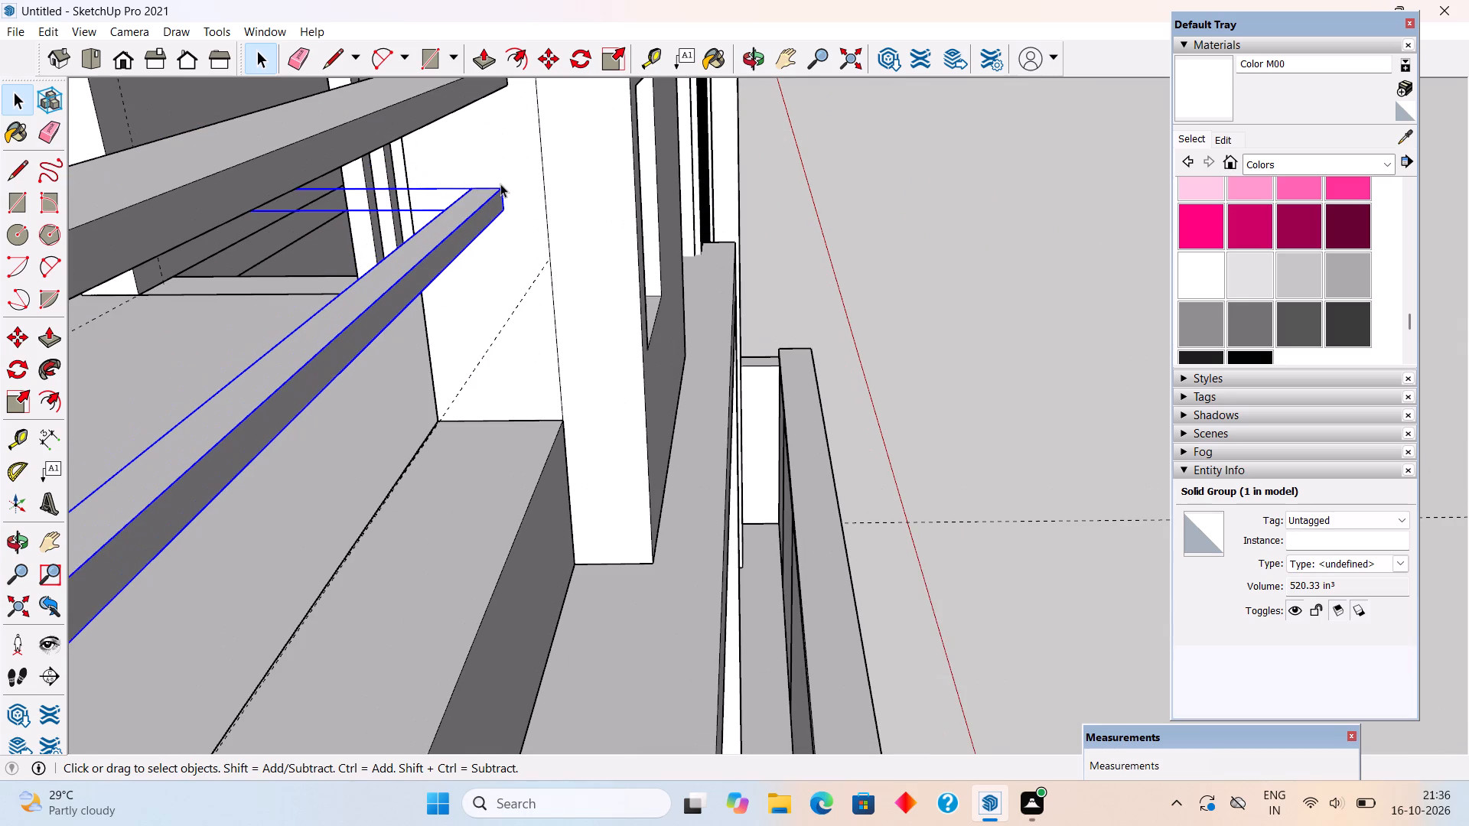
pyautogui.press('m')
pyautogui.click(500, 194)
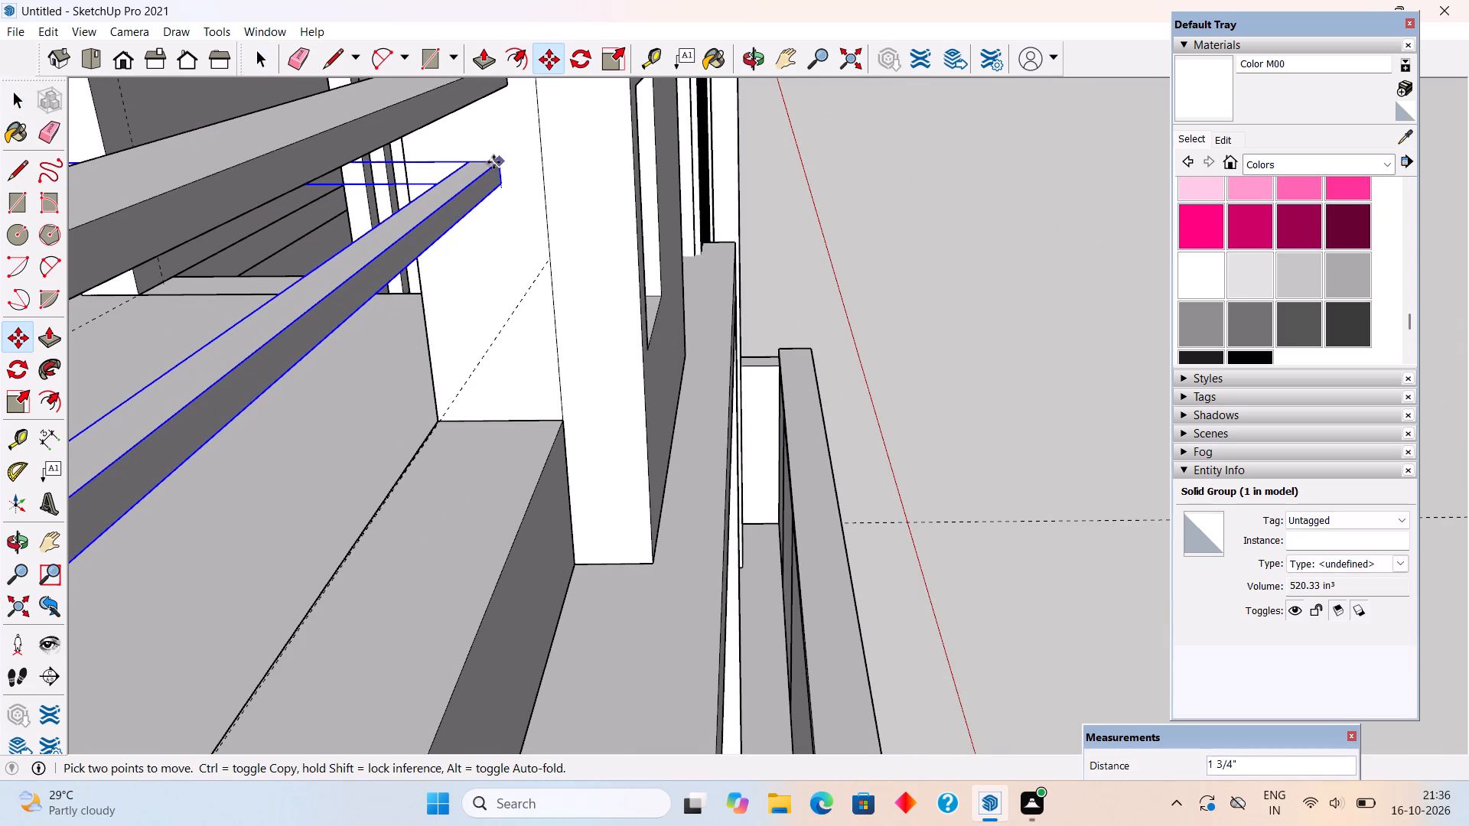
pyautogui.write('1"')
pyautogui.press('Return')
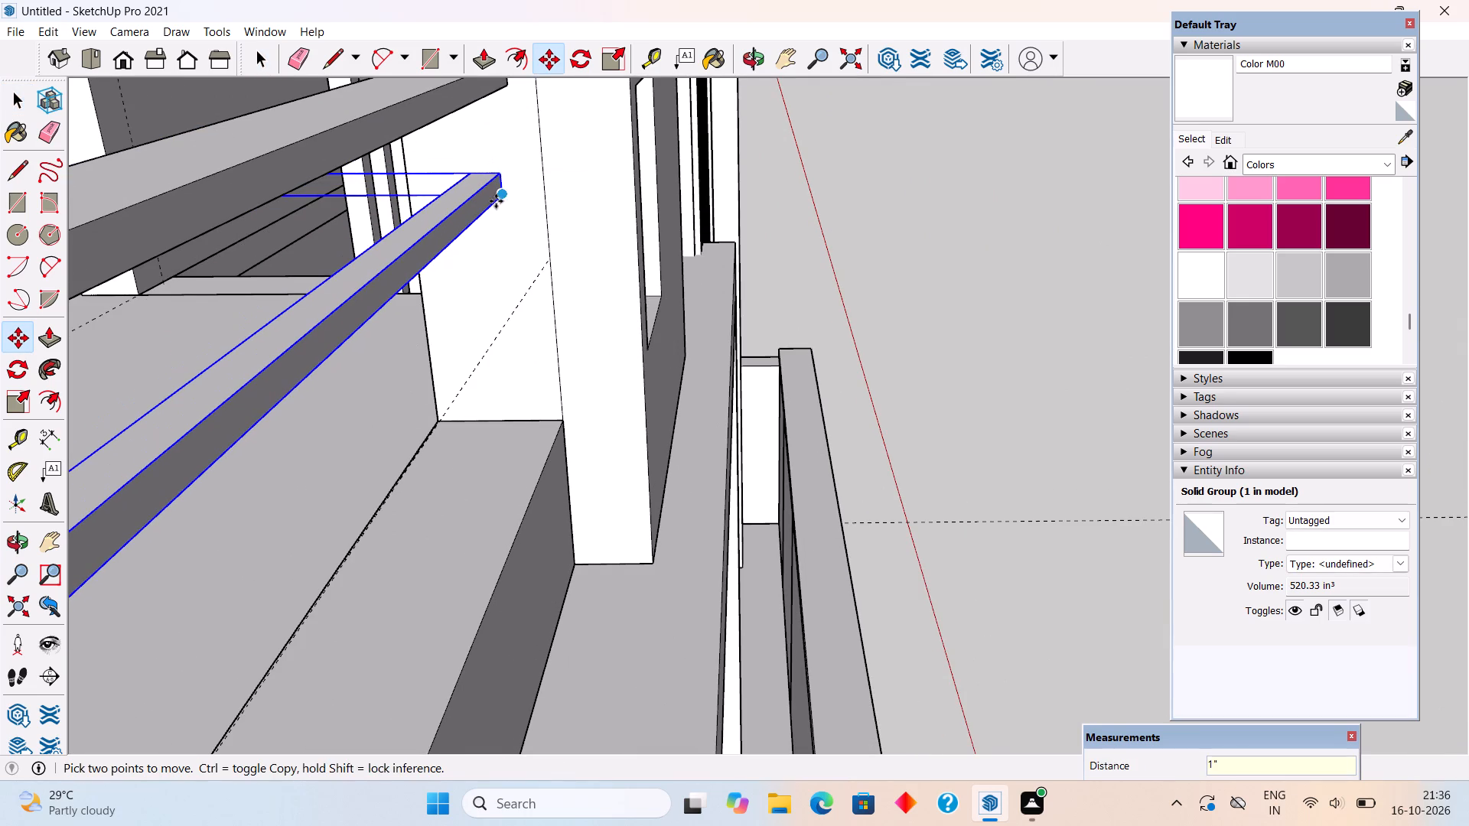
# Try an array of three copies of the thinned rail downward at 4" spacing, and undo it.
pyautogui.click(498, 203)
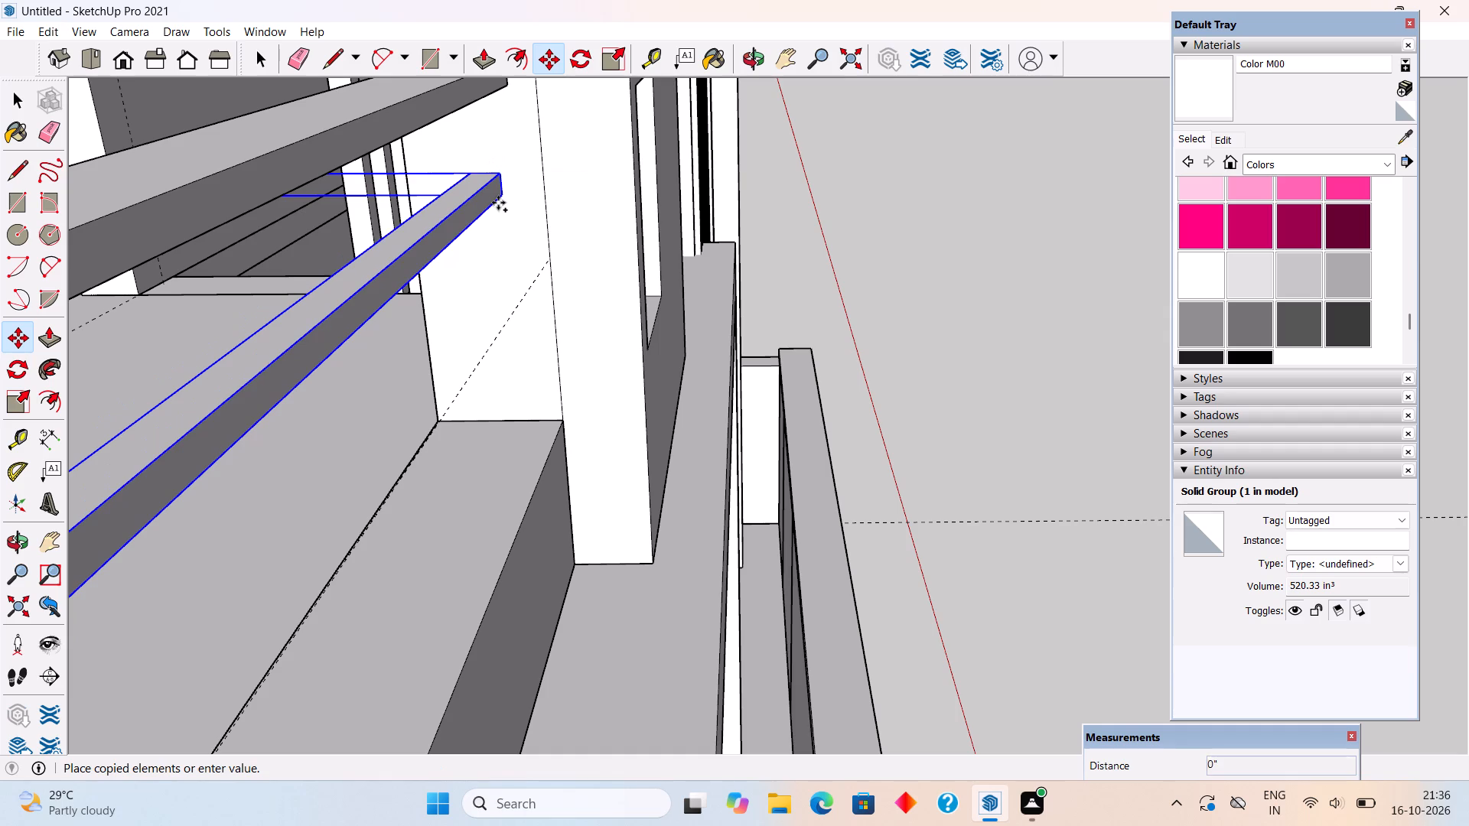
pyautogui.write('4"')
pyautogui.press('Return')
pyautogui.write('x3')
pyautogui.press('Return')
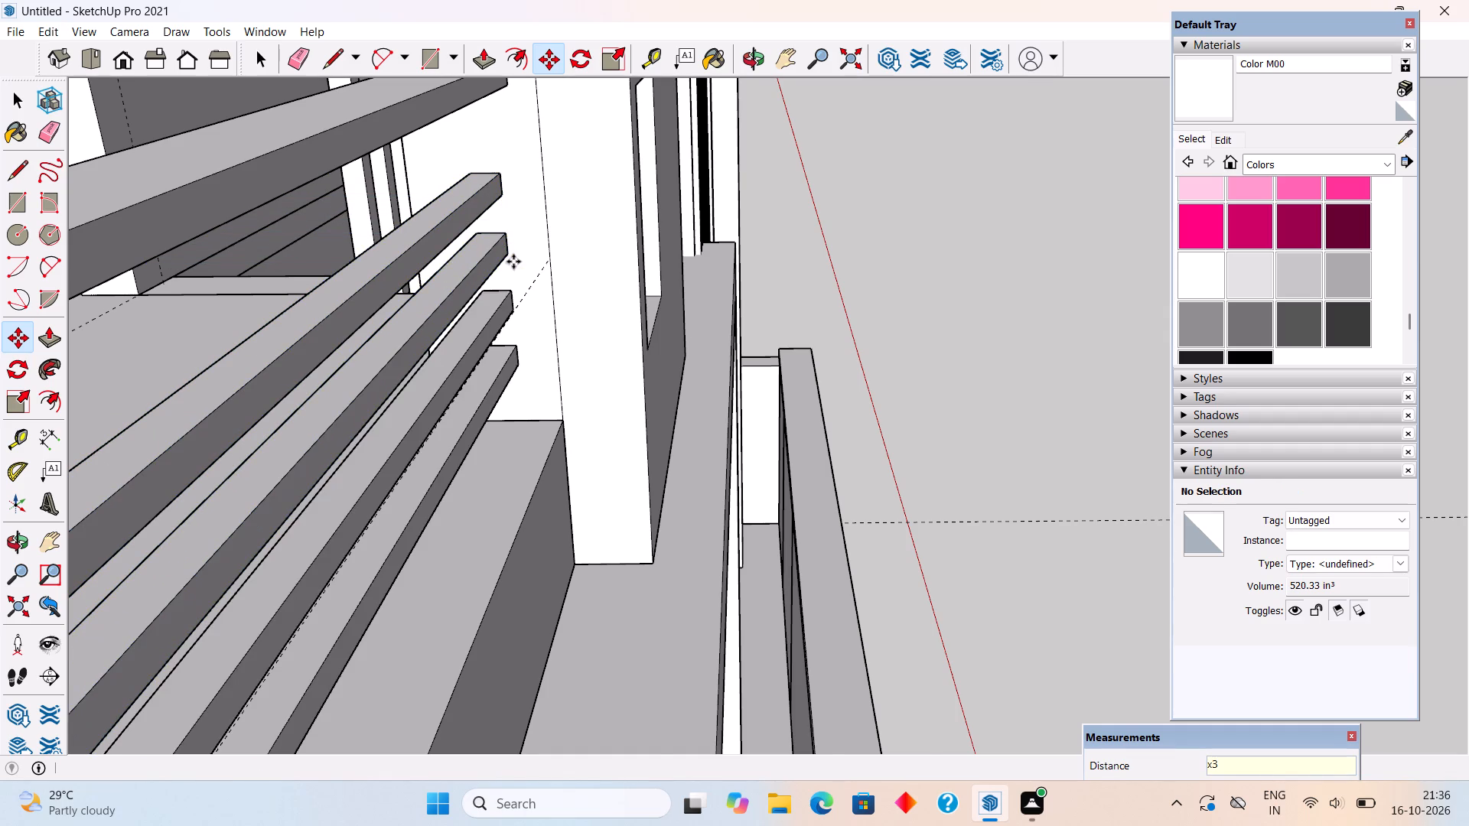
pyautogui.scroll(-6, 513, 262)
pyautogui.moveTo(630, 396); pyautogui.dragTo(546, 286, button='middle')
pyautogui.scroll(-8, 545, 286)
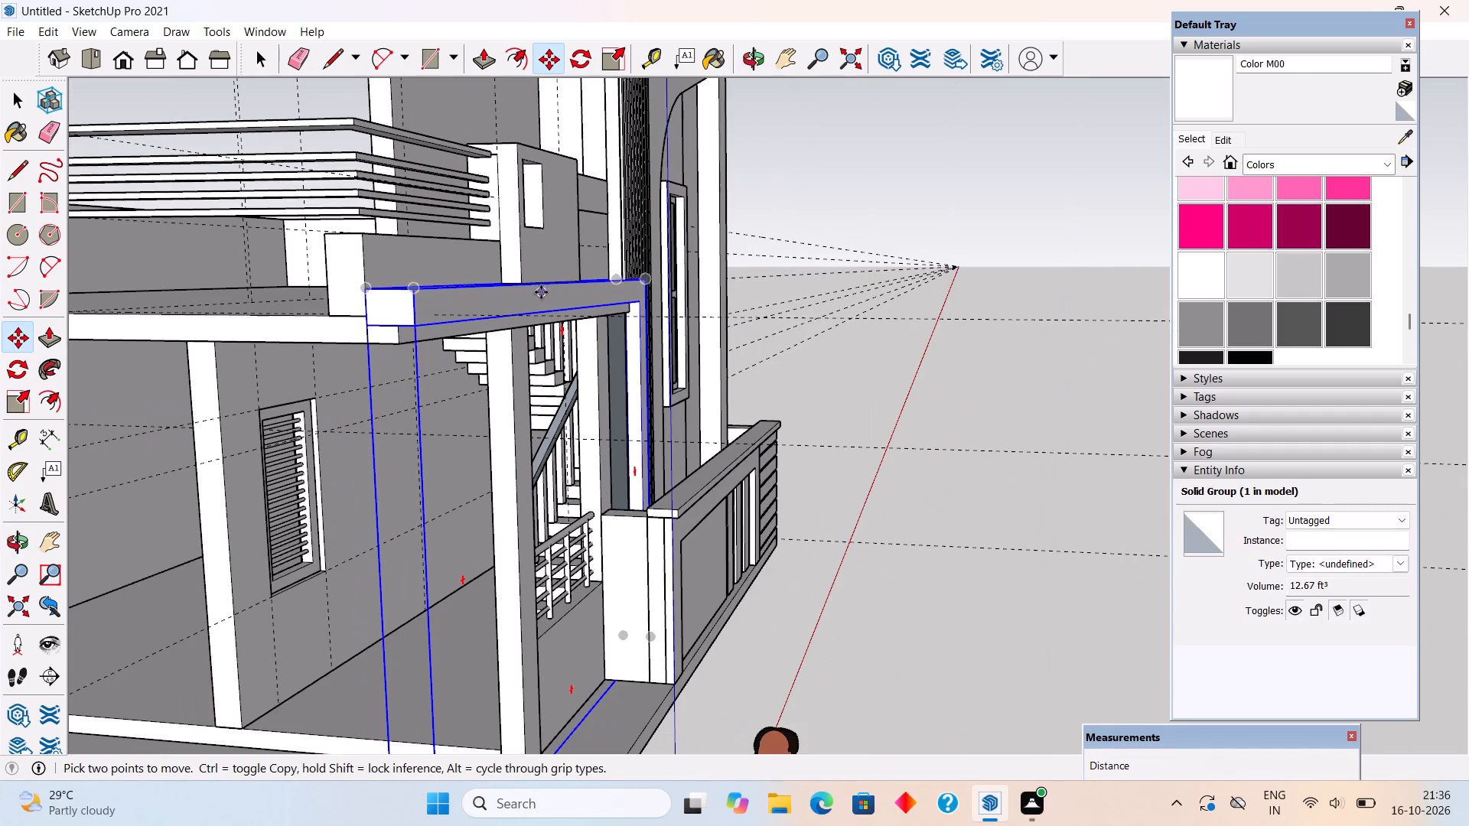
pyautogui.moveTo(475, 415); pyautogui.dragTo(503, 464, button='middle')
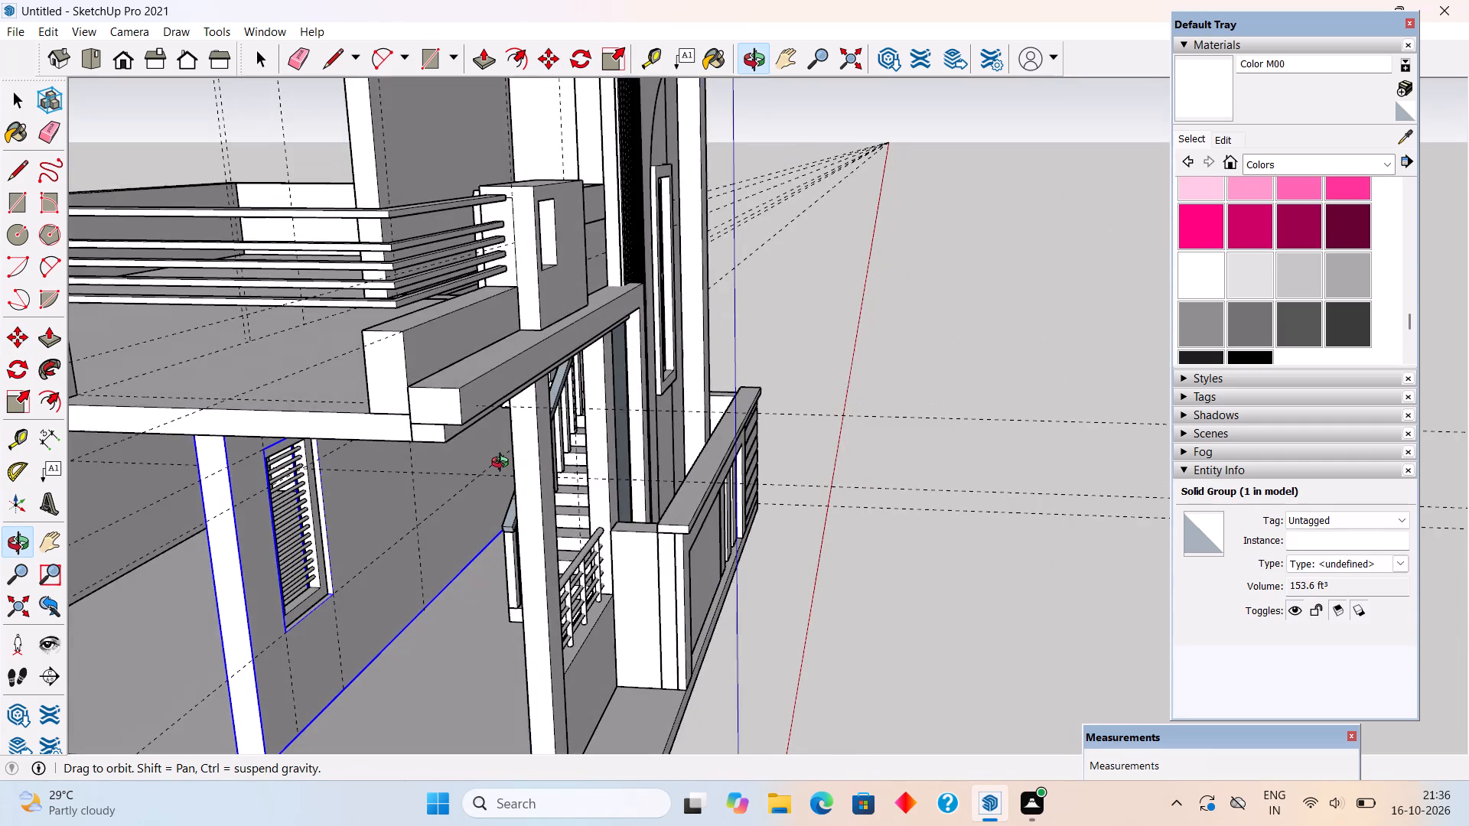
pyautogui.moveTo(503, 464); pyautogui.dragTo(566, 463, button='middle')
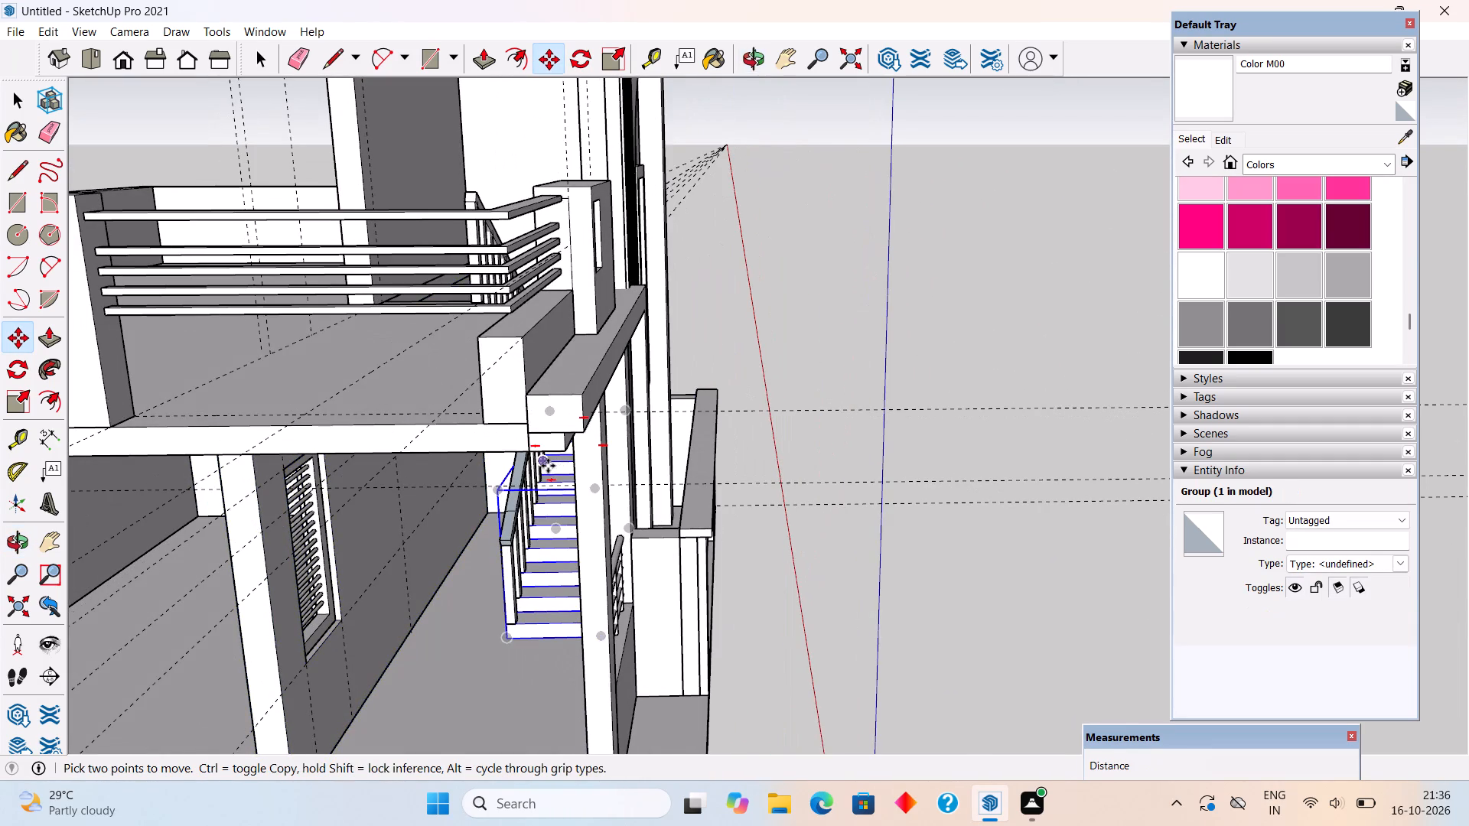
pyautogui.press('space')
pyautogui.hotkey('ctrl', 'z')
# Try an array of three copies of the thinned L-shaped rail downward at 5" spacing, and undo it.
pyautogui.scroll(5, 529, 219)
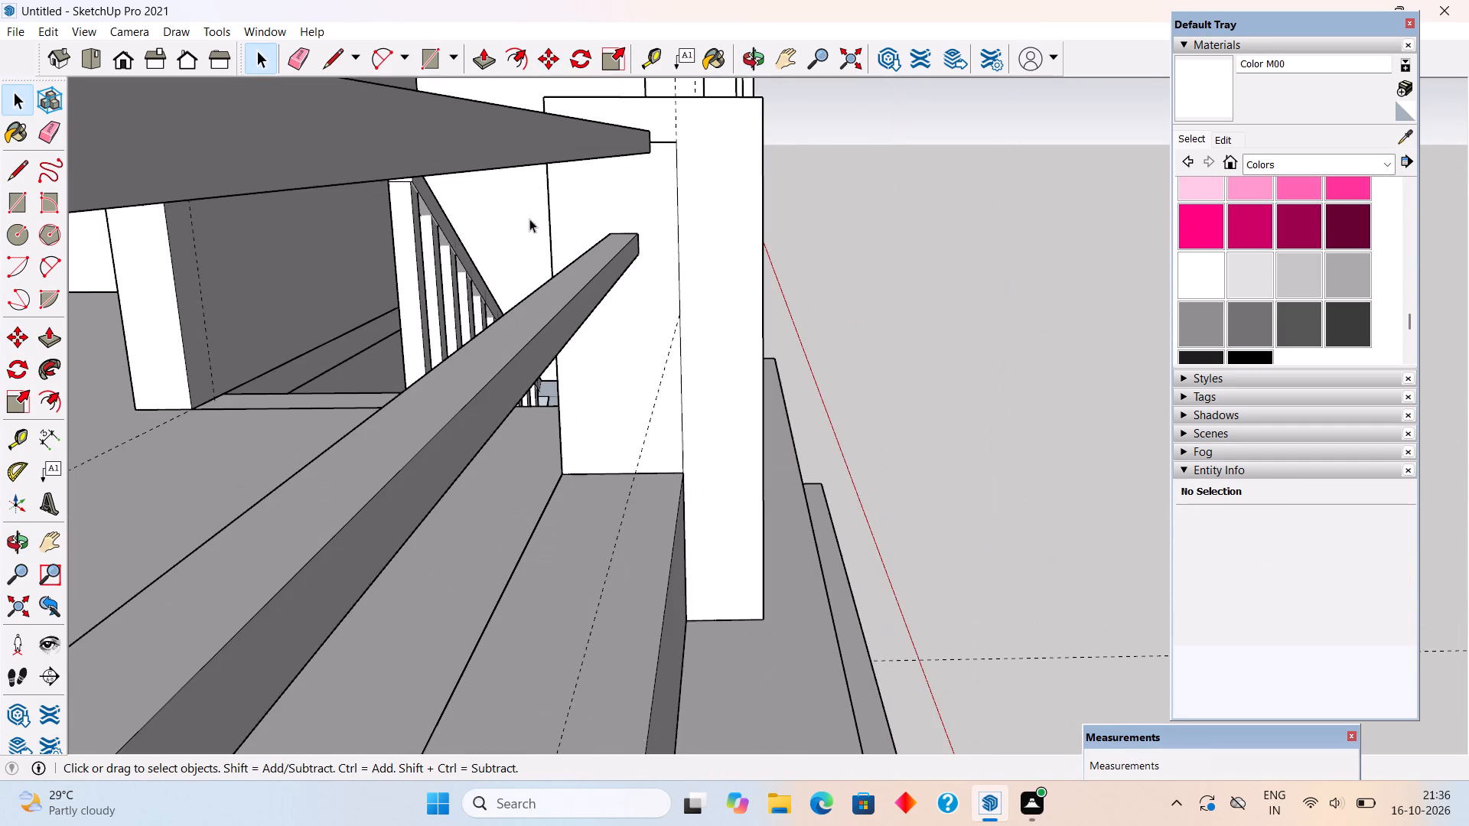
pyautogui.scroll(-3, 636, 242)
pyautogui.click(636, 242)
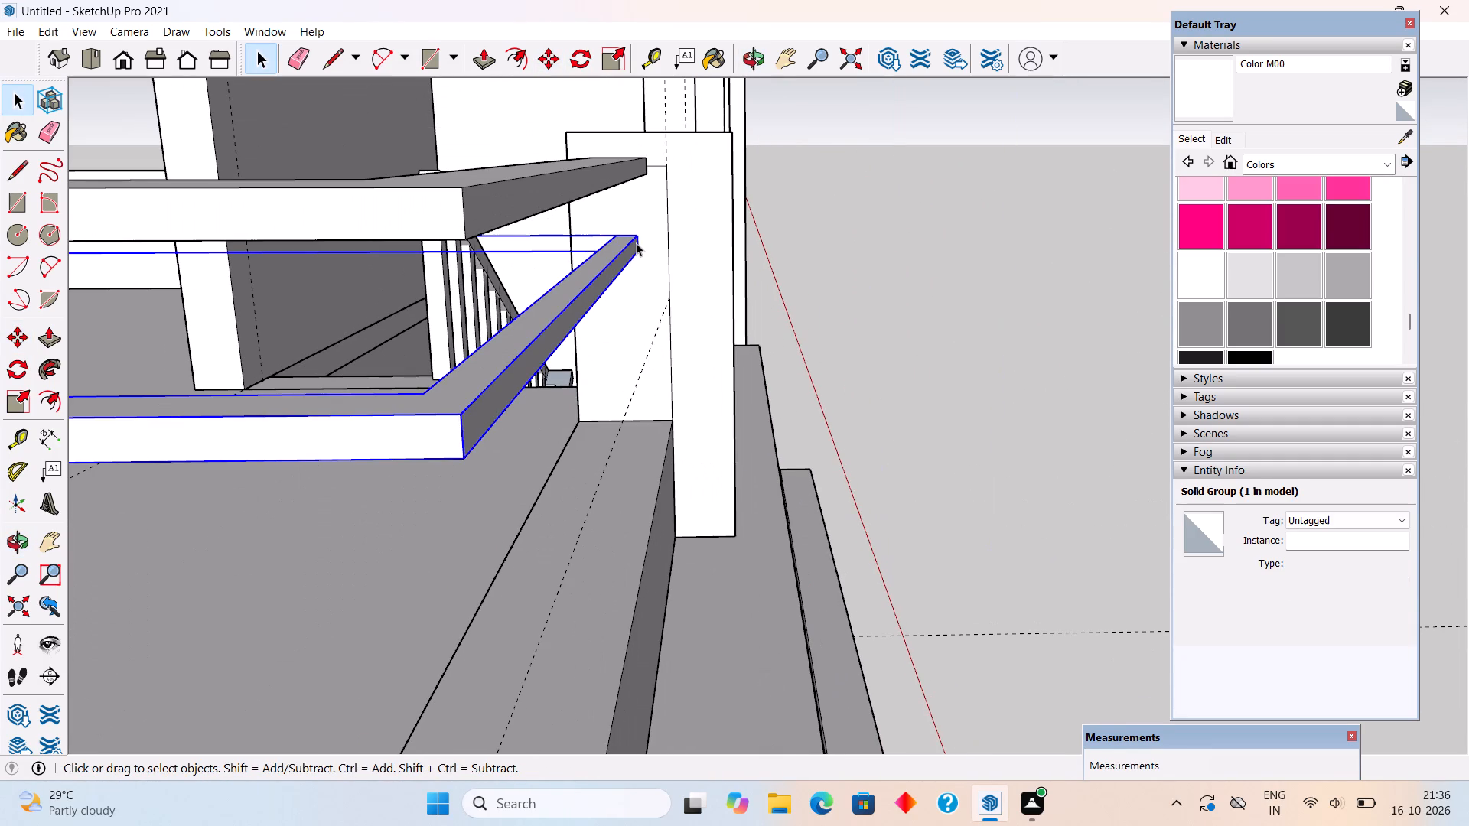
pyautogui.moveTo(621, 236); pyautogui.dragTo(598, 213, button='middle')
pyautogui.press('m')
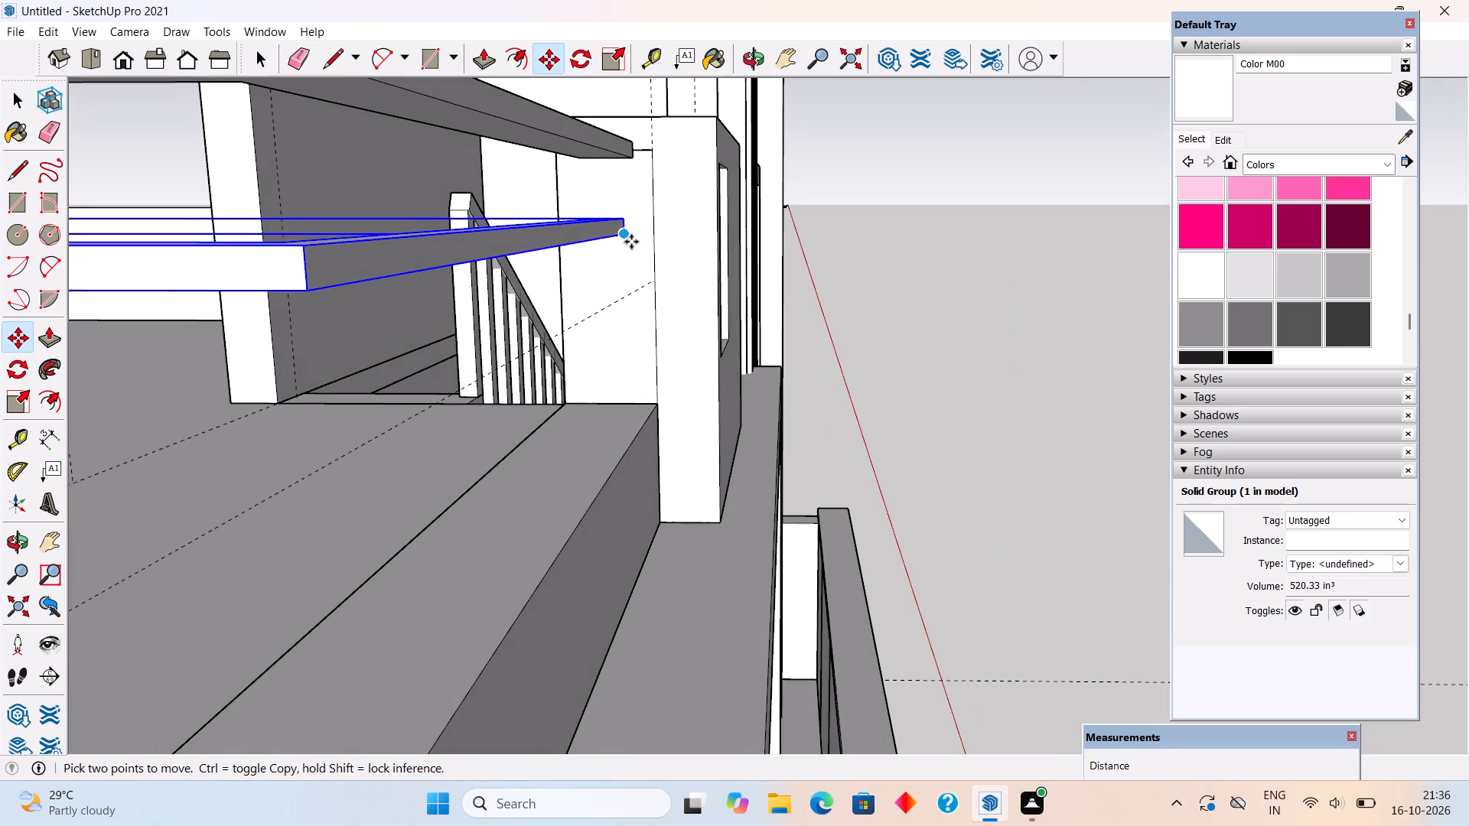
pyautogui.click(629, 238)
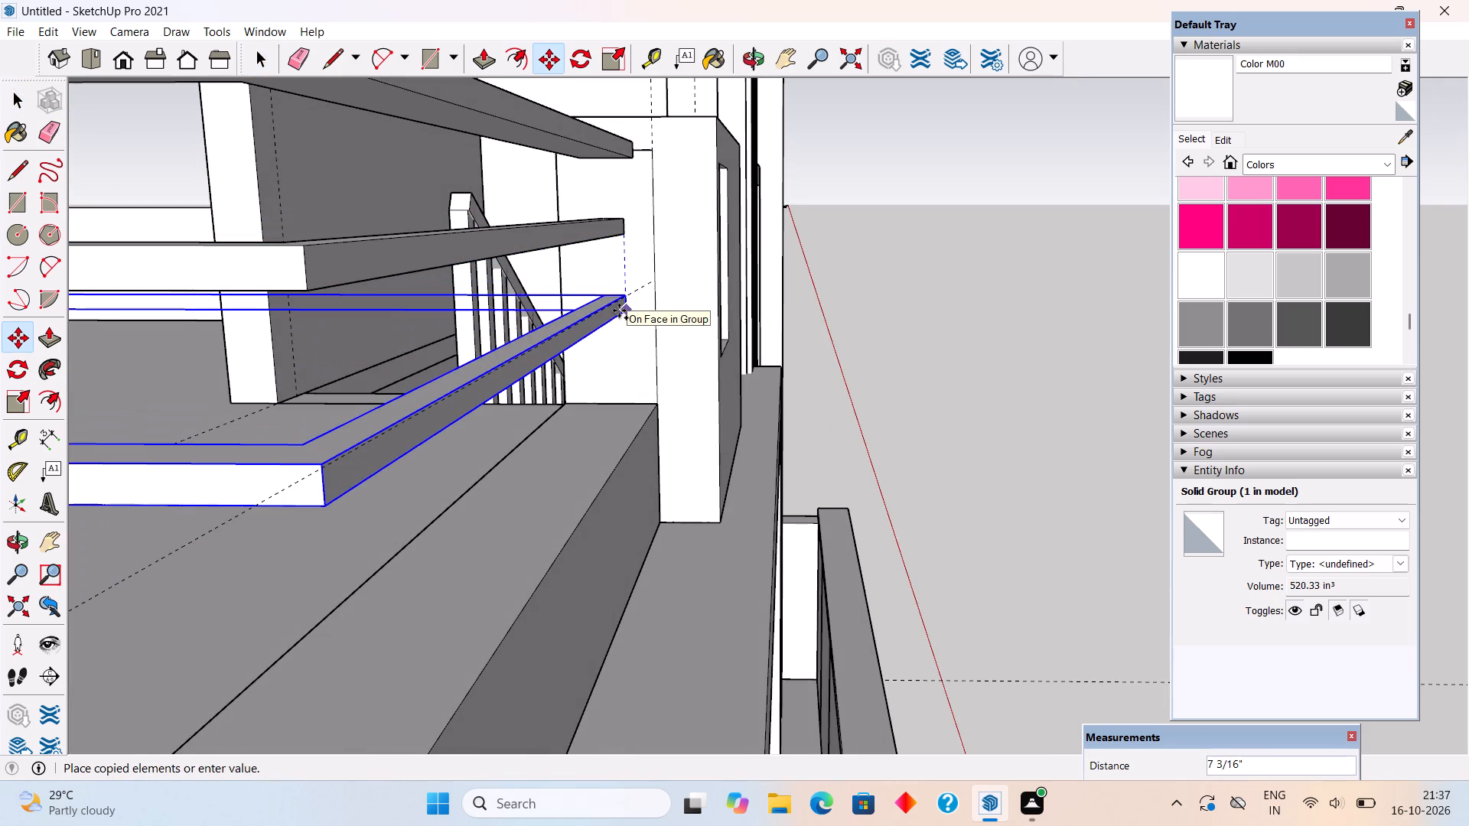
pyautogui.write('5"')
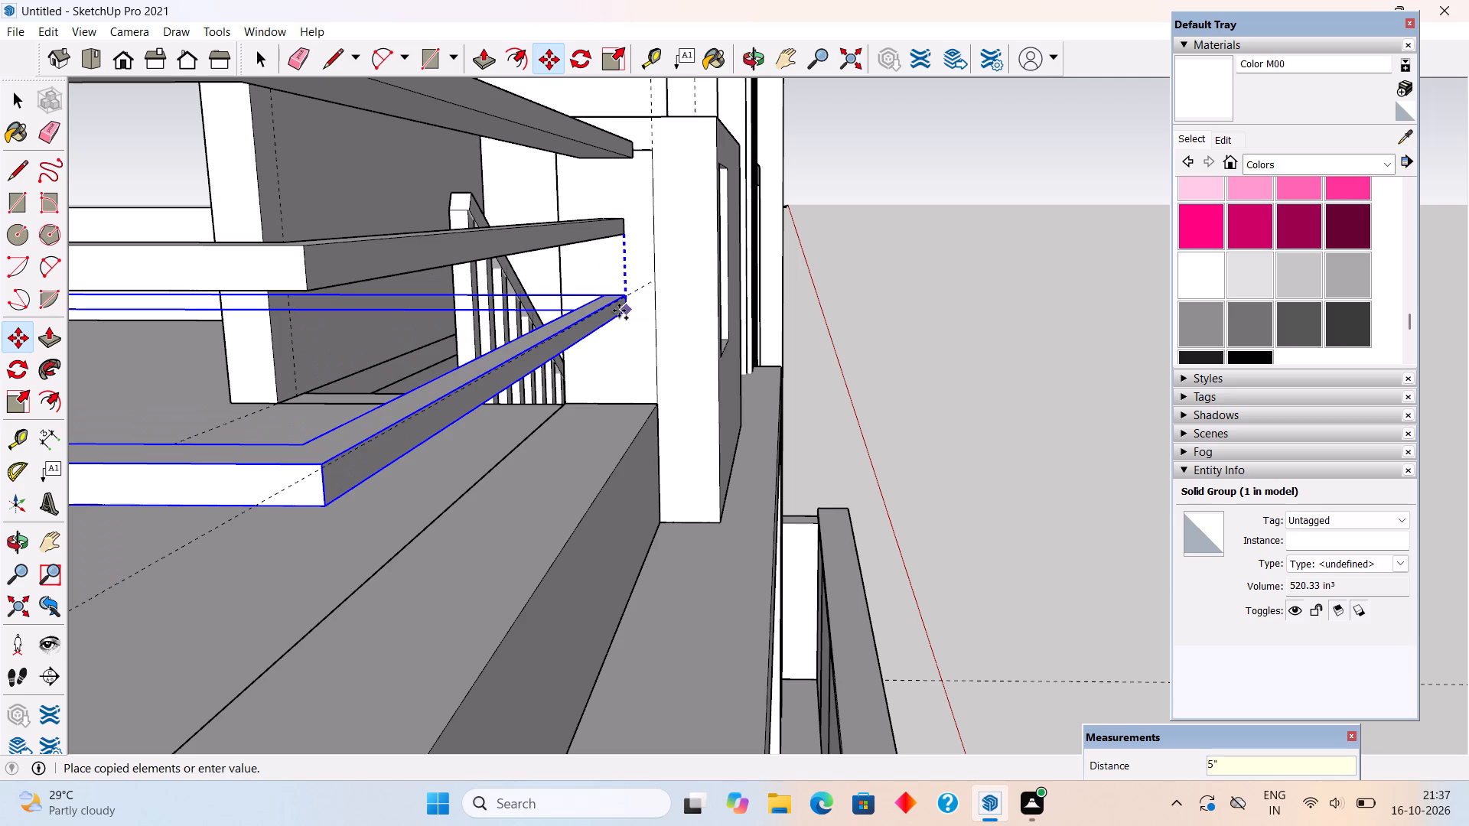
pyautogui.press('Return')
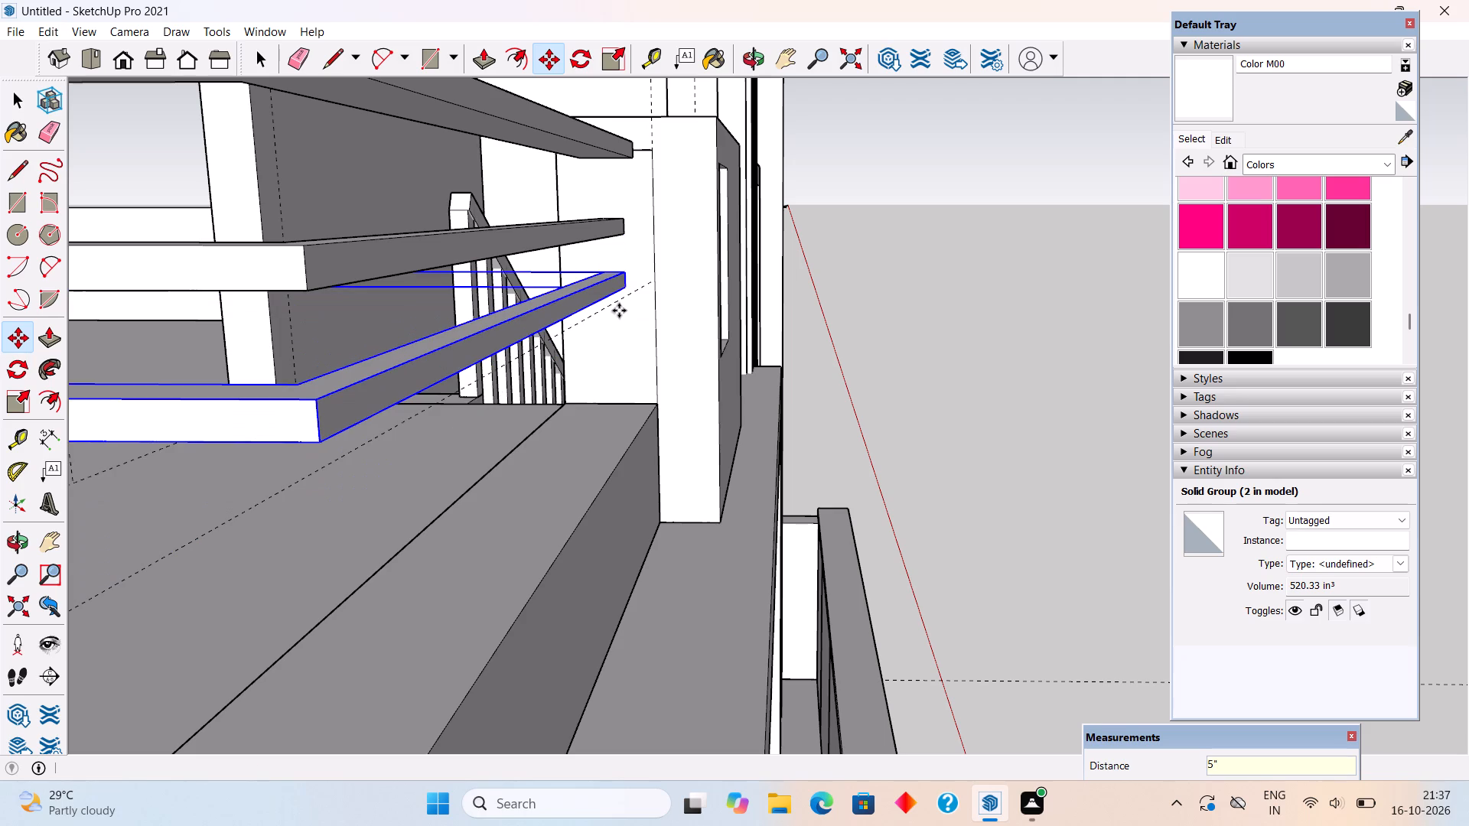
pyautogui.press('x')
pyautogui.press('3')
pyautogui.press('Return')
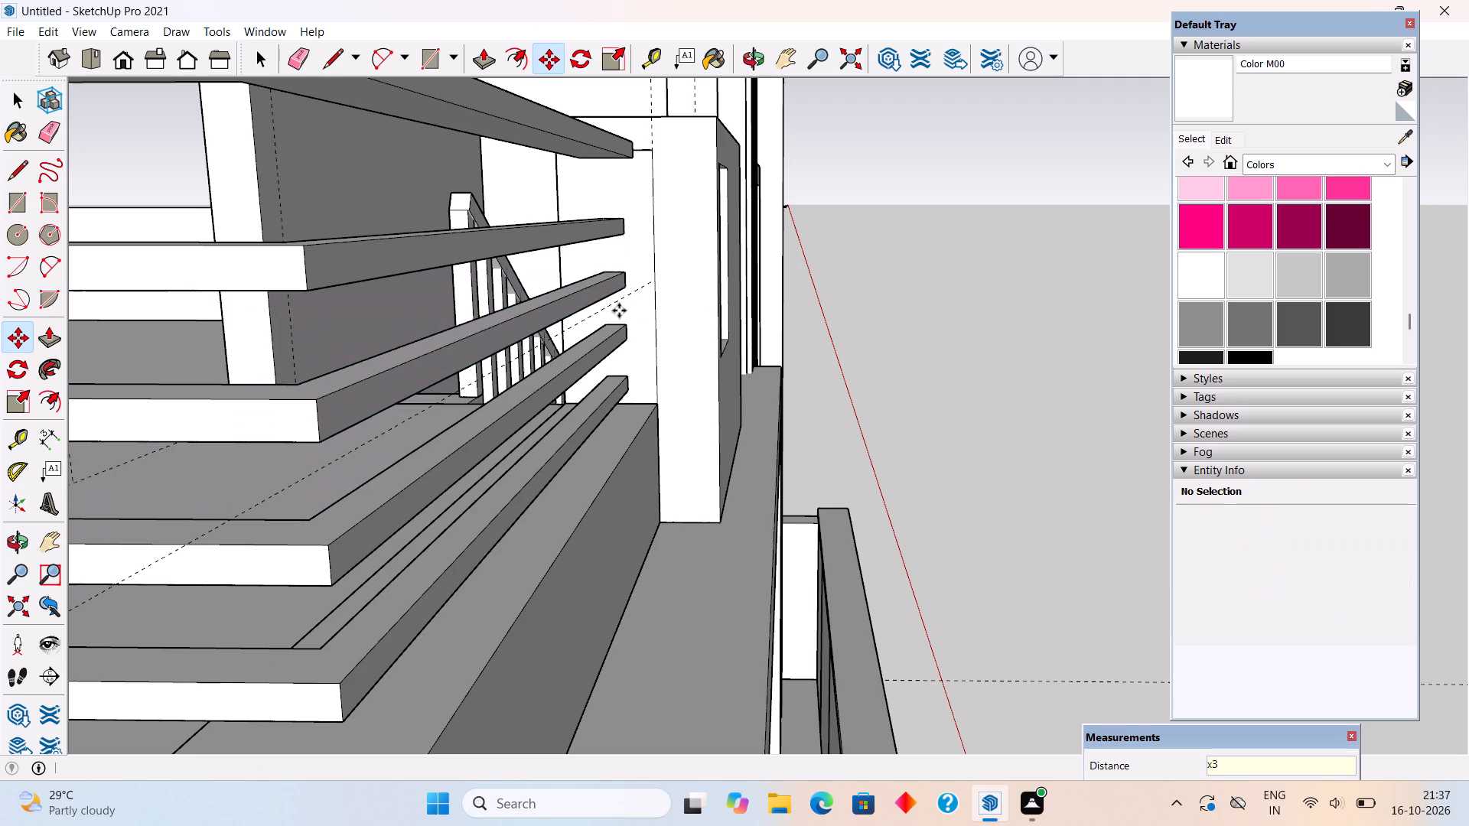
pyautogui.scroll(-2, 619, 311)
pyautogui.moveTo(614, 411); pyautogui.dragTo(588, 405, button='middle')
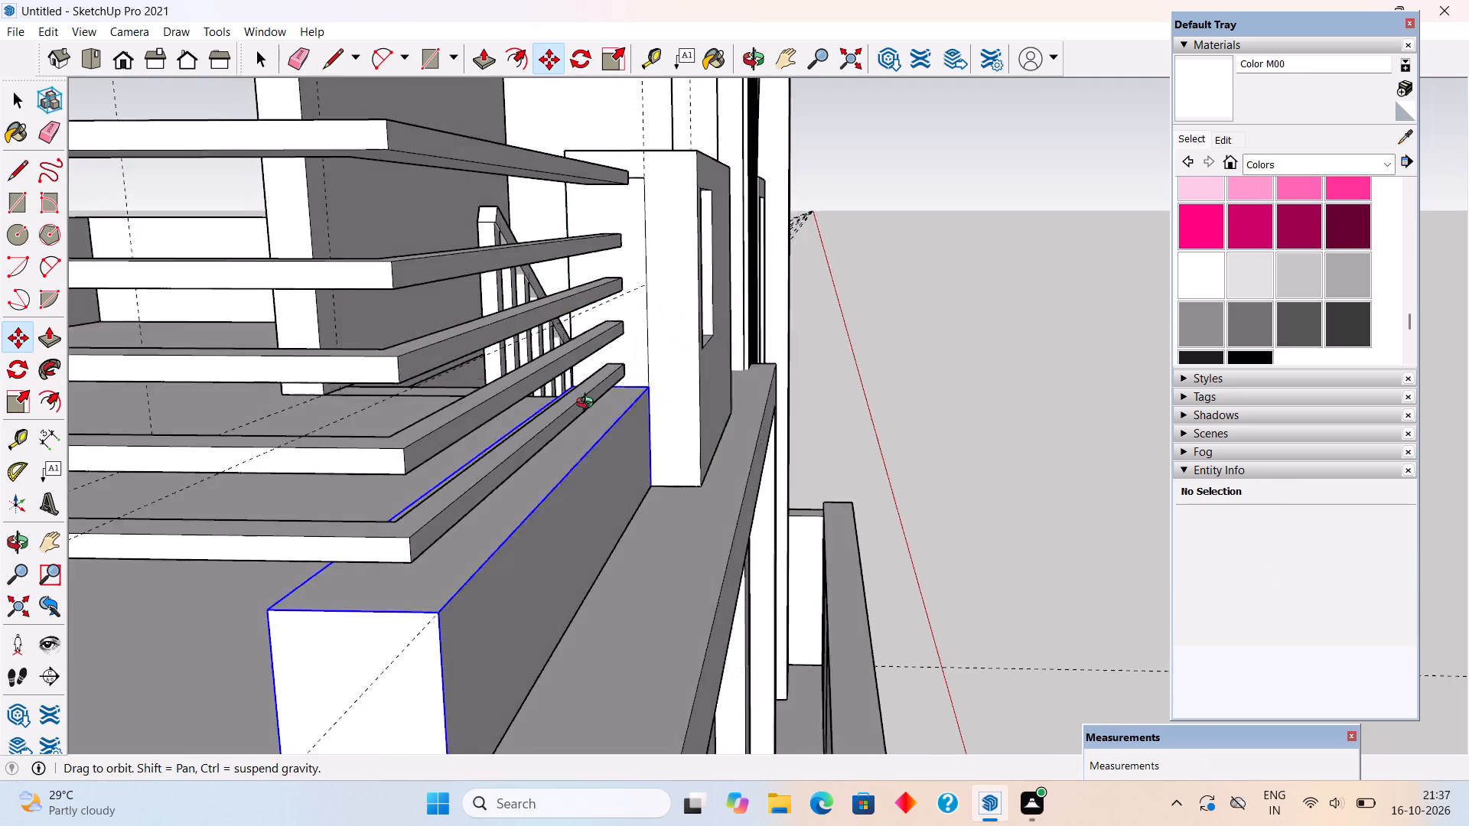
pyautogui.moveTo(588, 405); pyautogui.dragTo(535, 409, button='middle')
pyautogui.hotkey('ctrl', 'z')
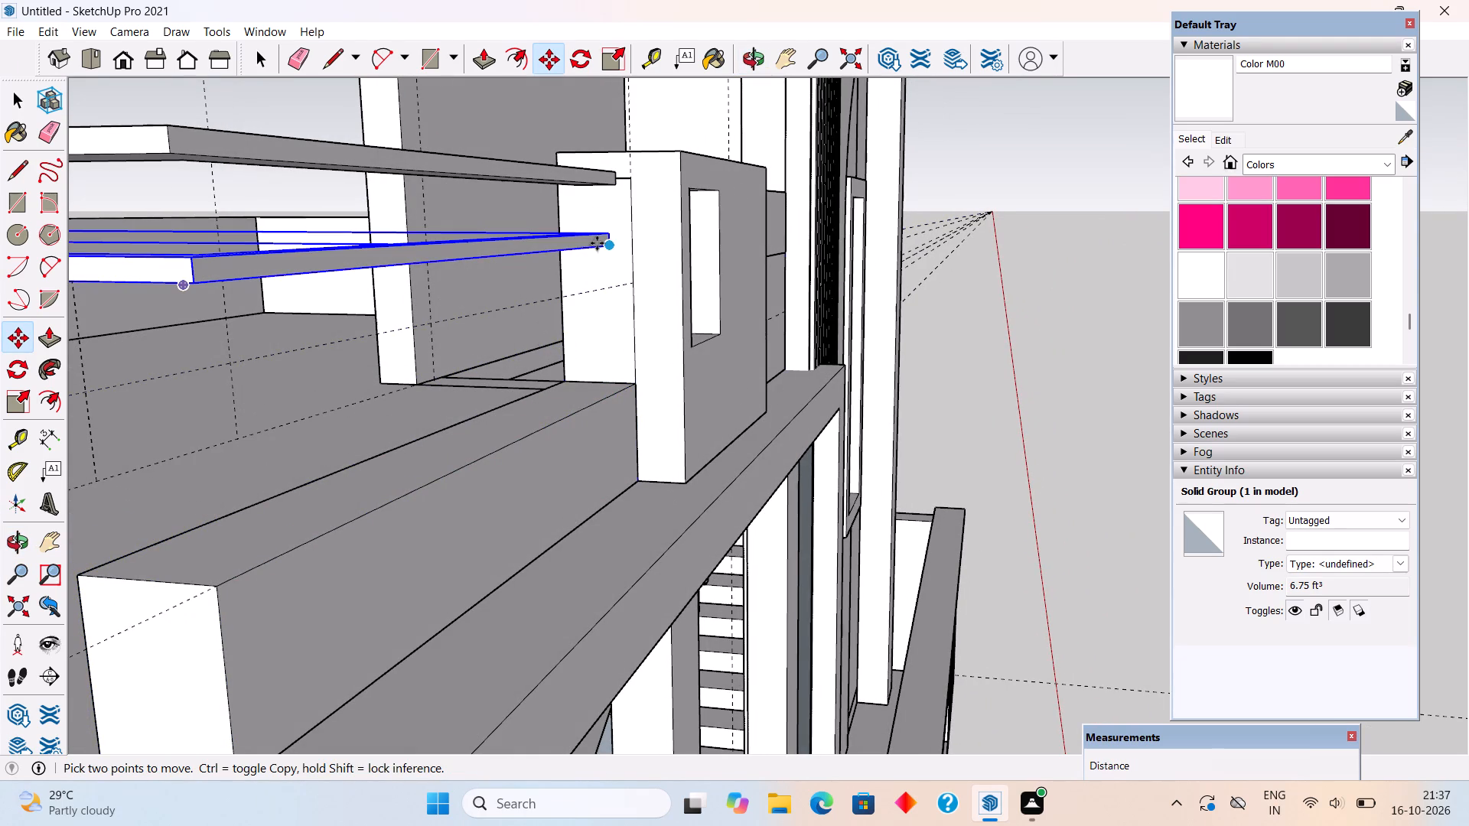
# Copy the thinned L-shaped rail straight down by 6" and array it as two copies.
pyautogui.click(596, 243)
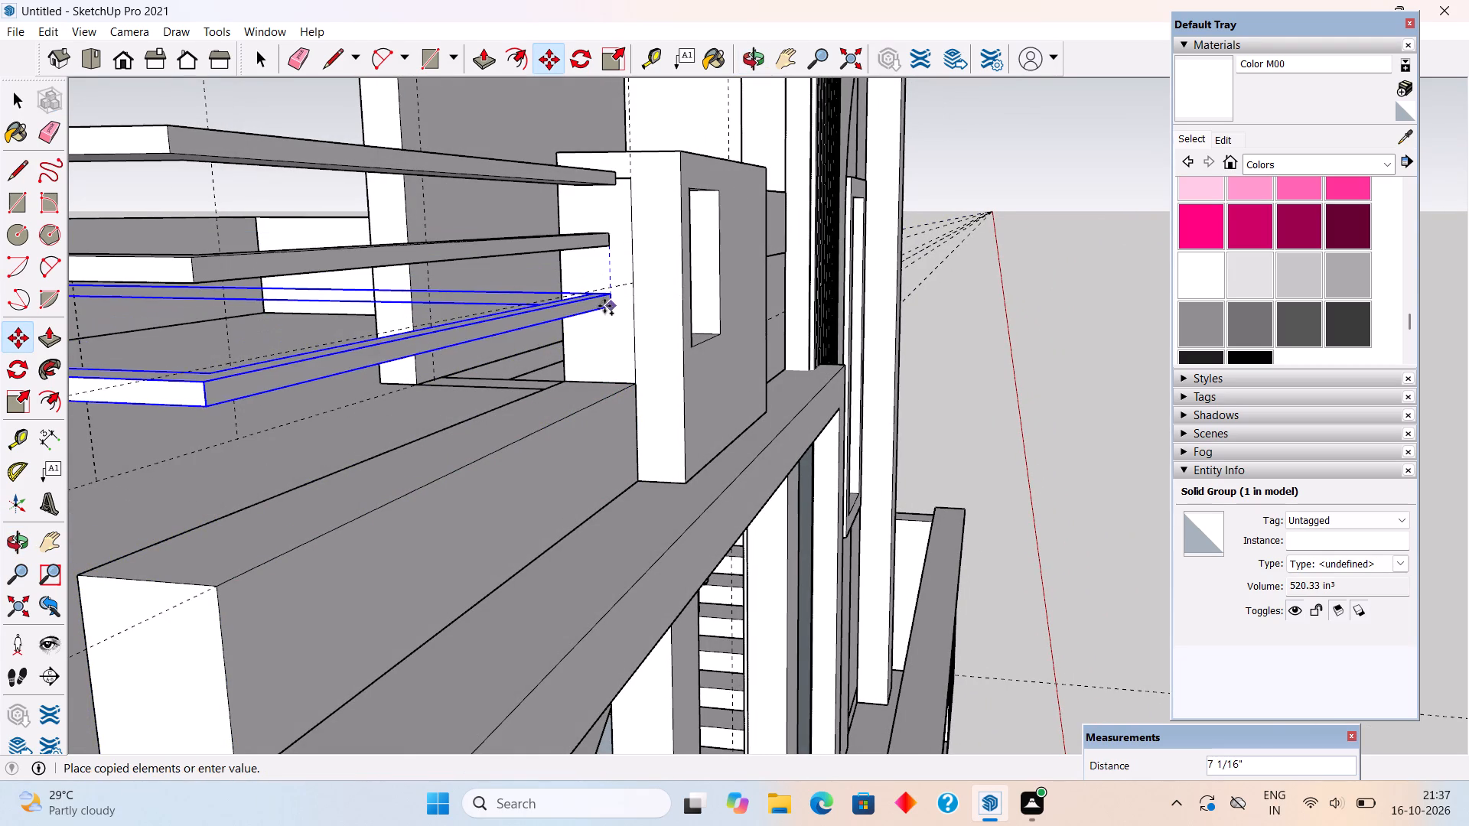
pyautogui.write('6"')
pyautogui.press('Return')
pyautogui.write('x2')
pyautogui.press('Return')
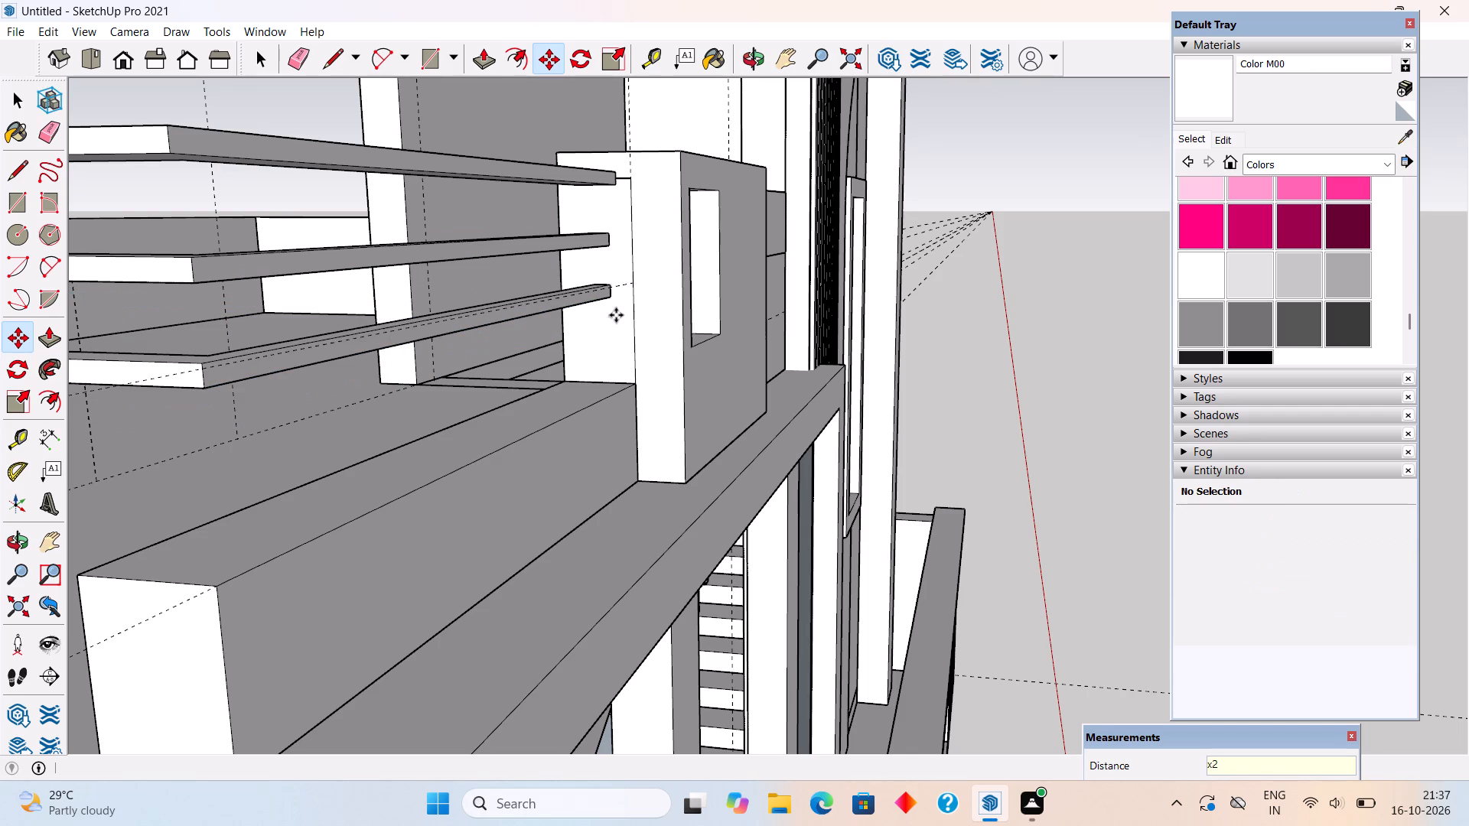
pyautogui.scroll(-8, 616, 315)
pyautogui.press('space')
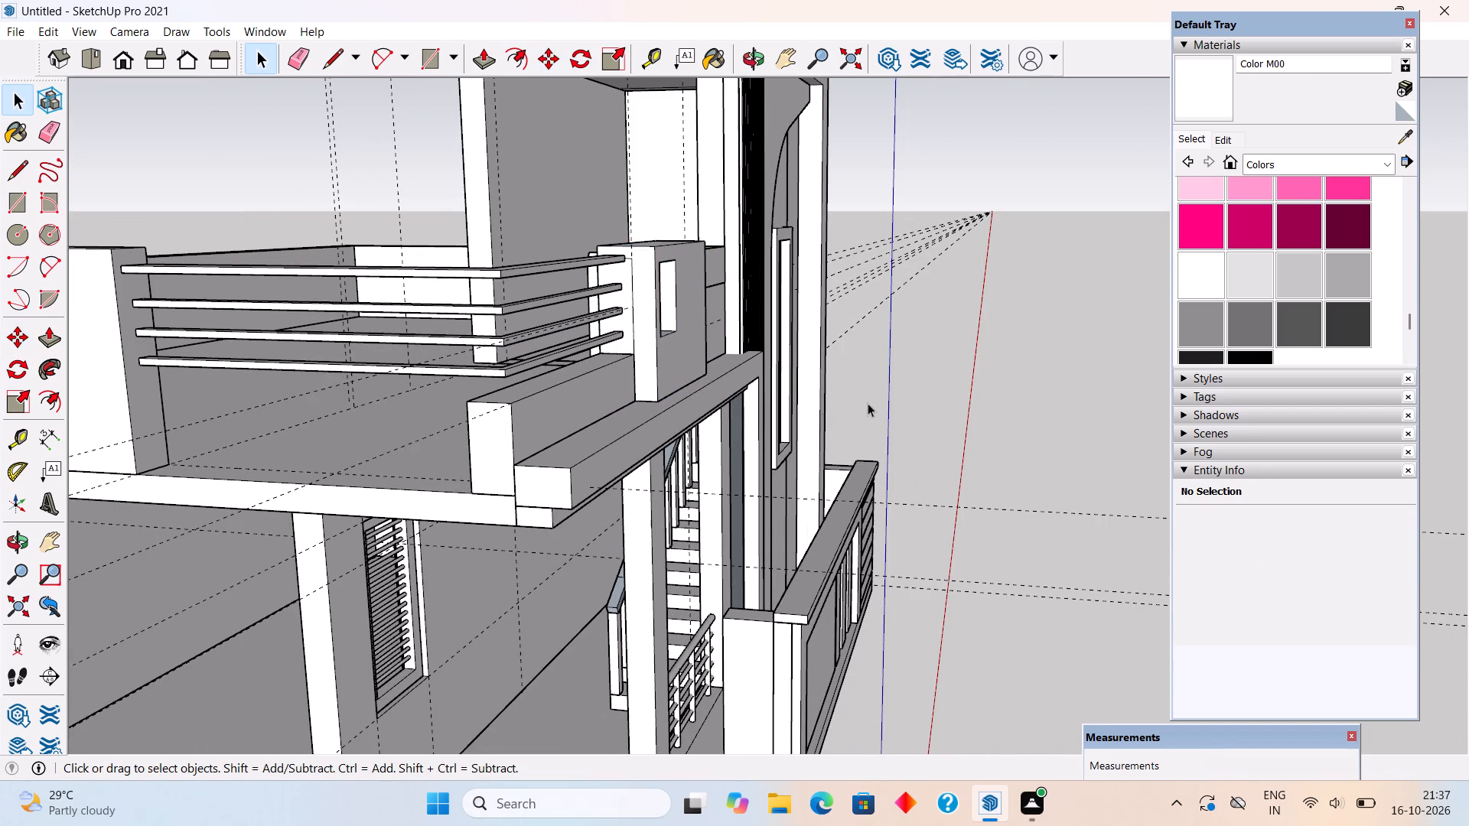
pyautogui.click(868, 403)
# Split the low parapet's inner face near its end with a 1' 6" vertical line and extrude that strip 6' 3" to the adjoining wall.
pyautogui.moveTo(640, 455); pyautogui.dragTo(881, 496, button='middle')
pyautogui.scroll(6, 952, 554)
pyautogui.tripleClick(933, 573)
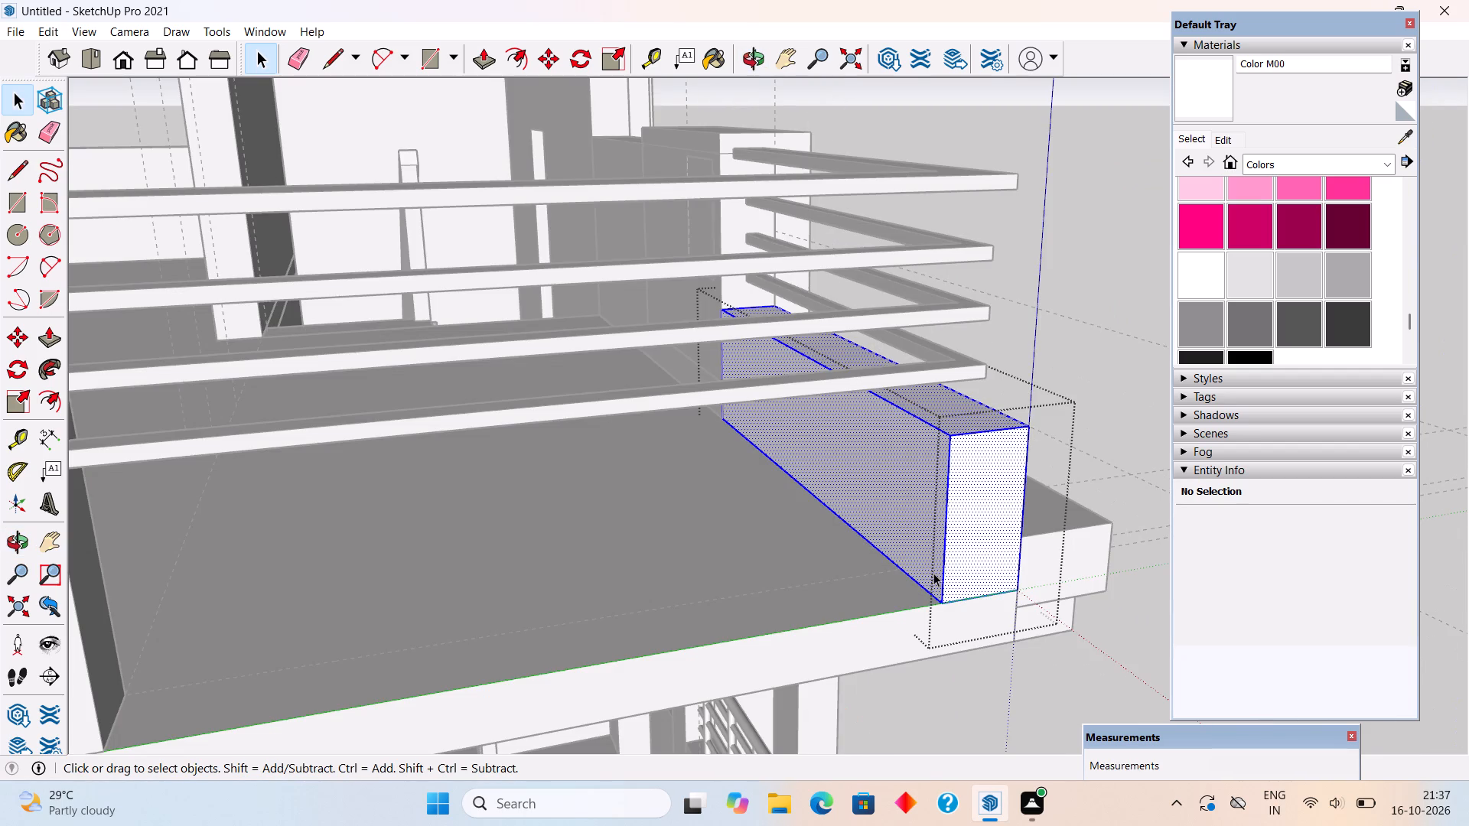
pyautogui.press('l')
pyautogui.click(901, 574)
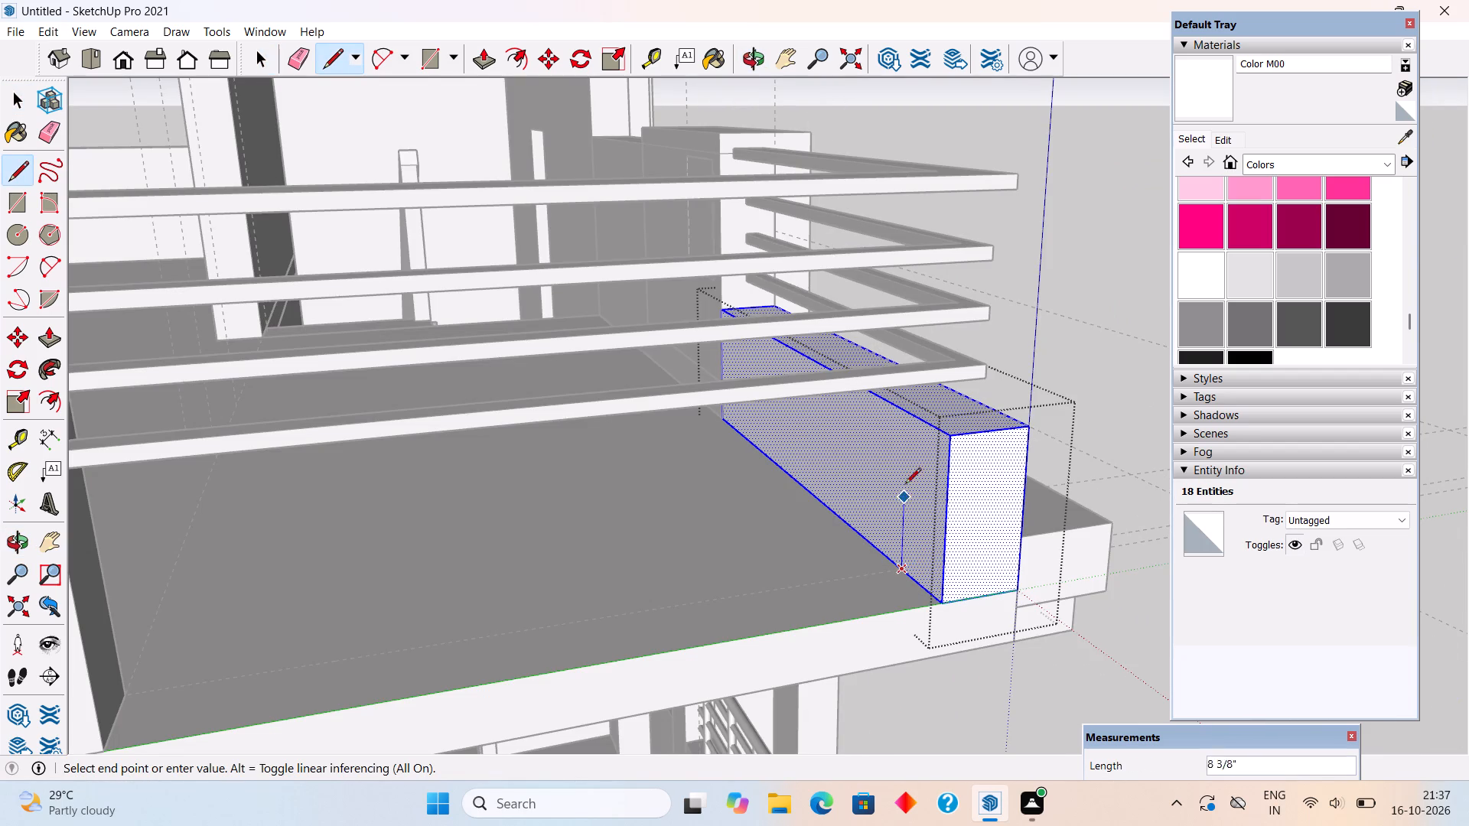
pyautogui.click(914, 417)
pyautogui.press('p')
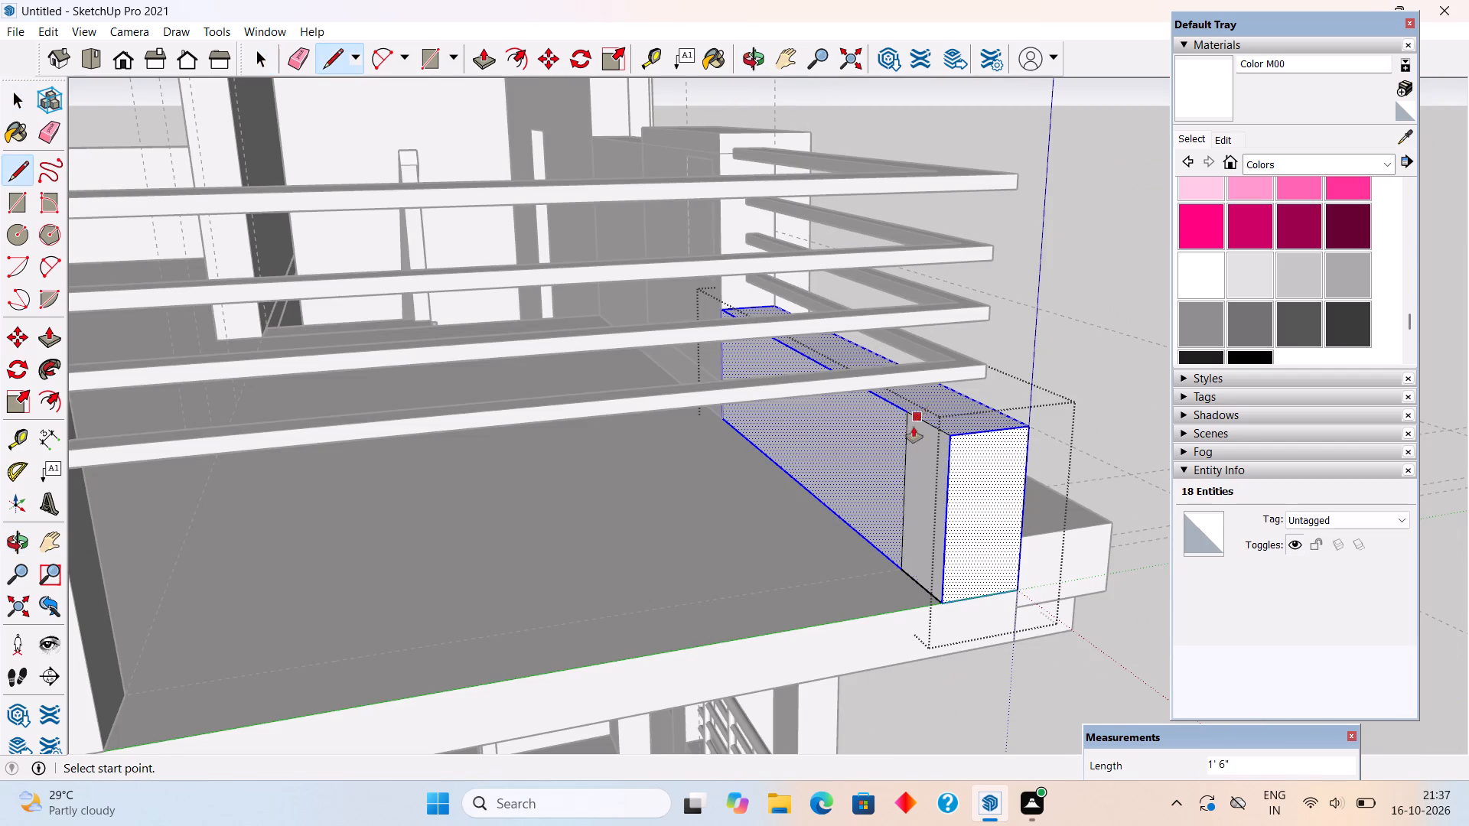
pyautogui.click(915, 458)
pyautogui.scroll(-7, 743, 577)
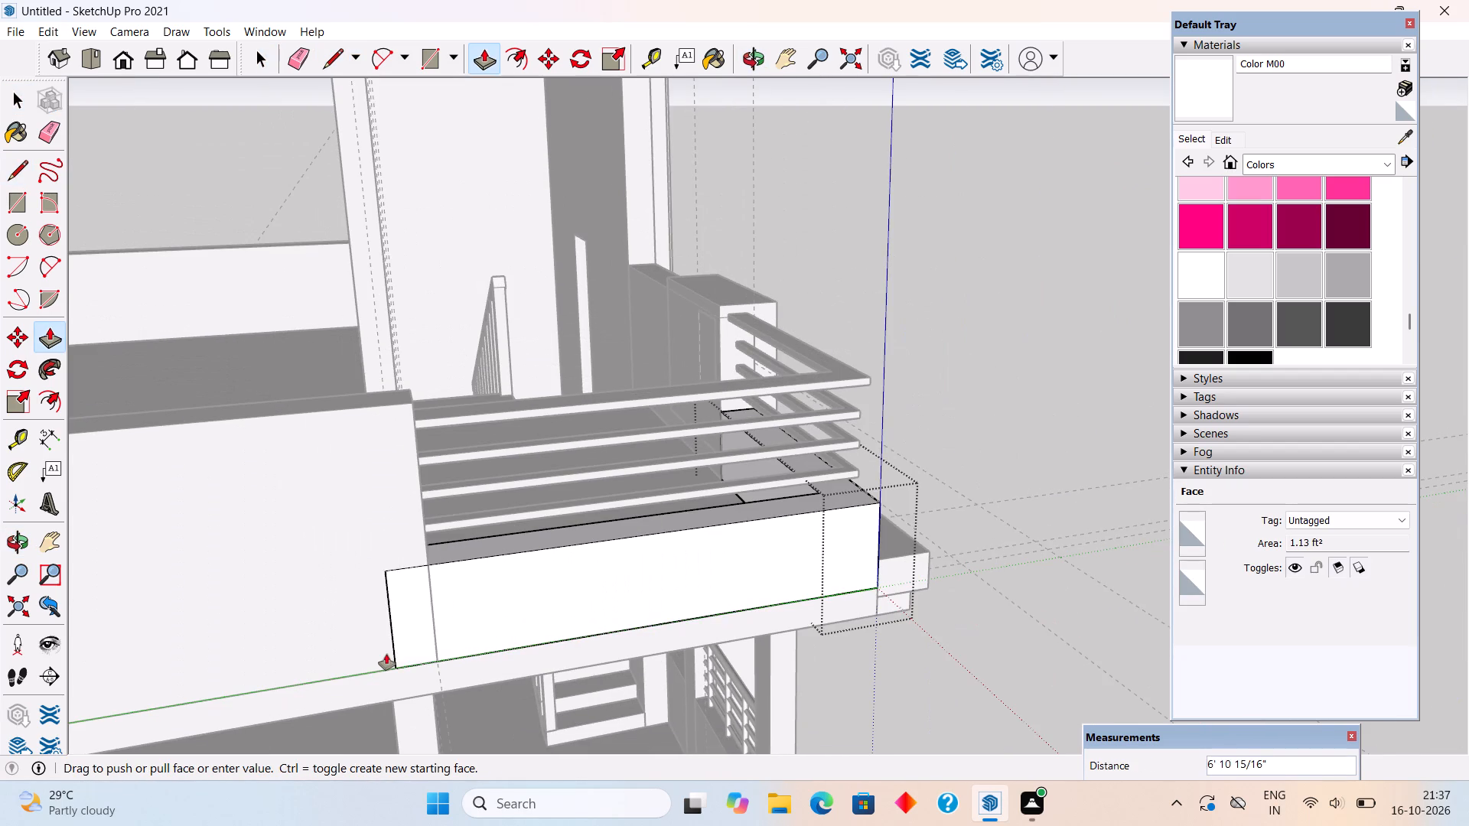
pyautogui.click(433, 597)
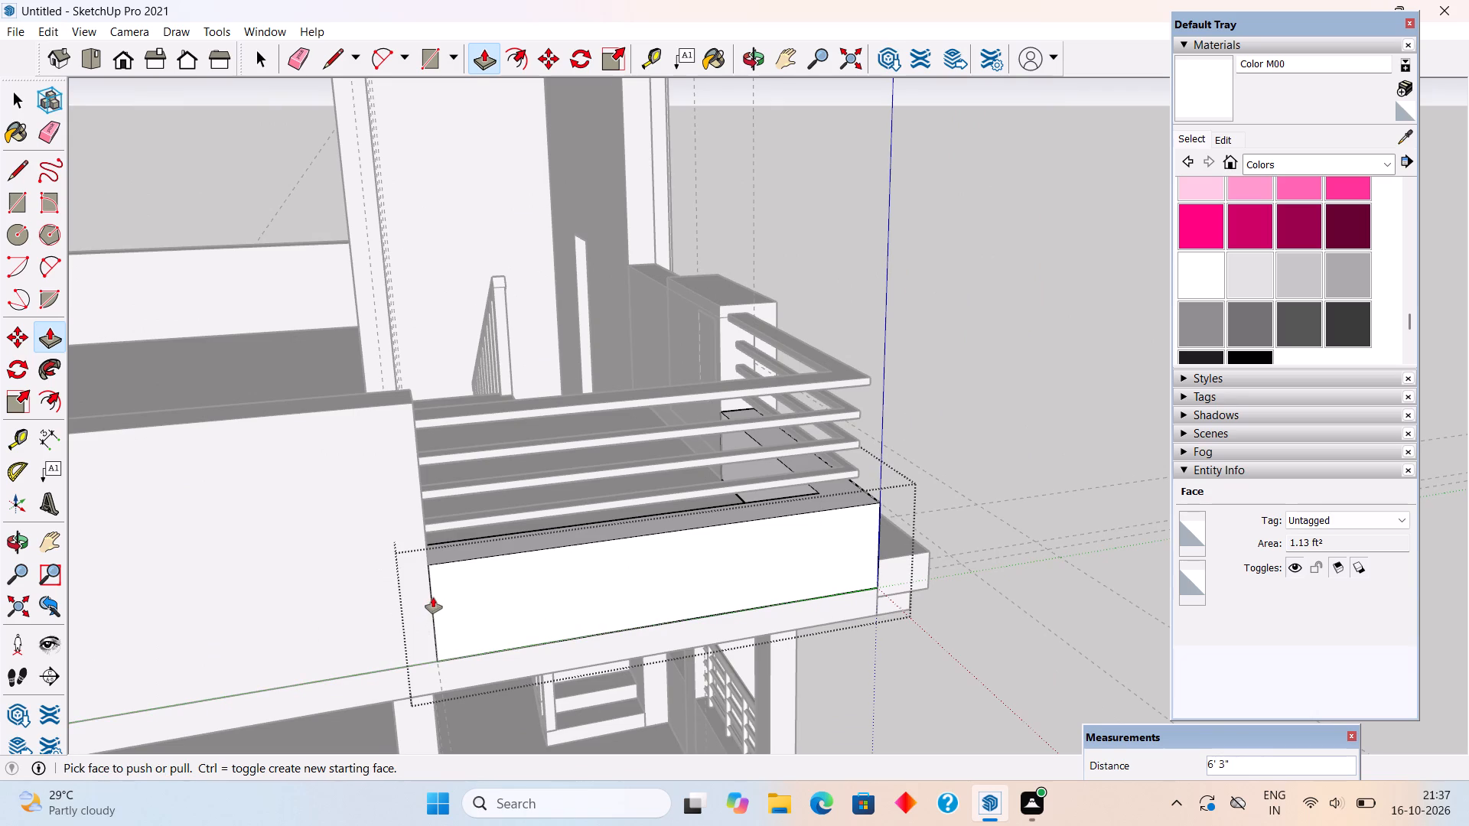
pyautogui.press('space')
pyautogui.click(874, 288)
# Examine the terrace corner with its railing and extended low parapet from the outside and above.
pyautogui.scroll(-1, 920, 354)
pyautogui.moveTo(882, 377); pyautogui.dragTo(591, 413, button='middle')
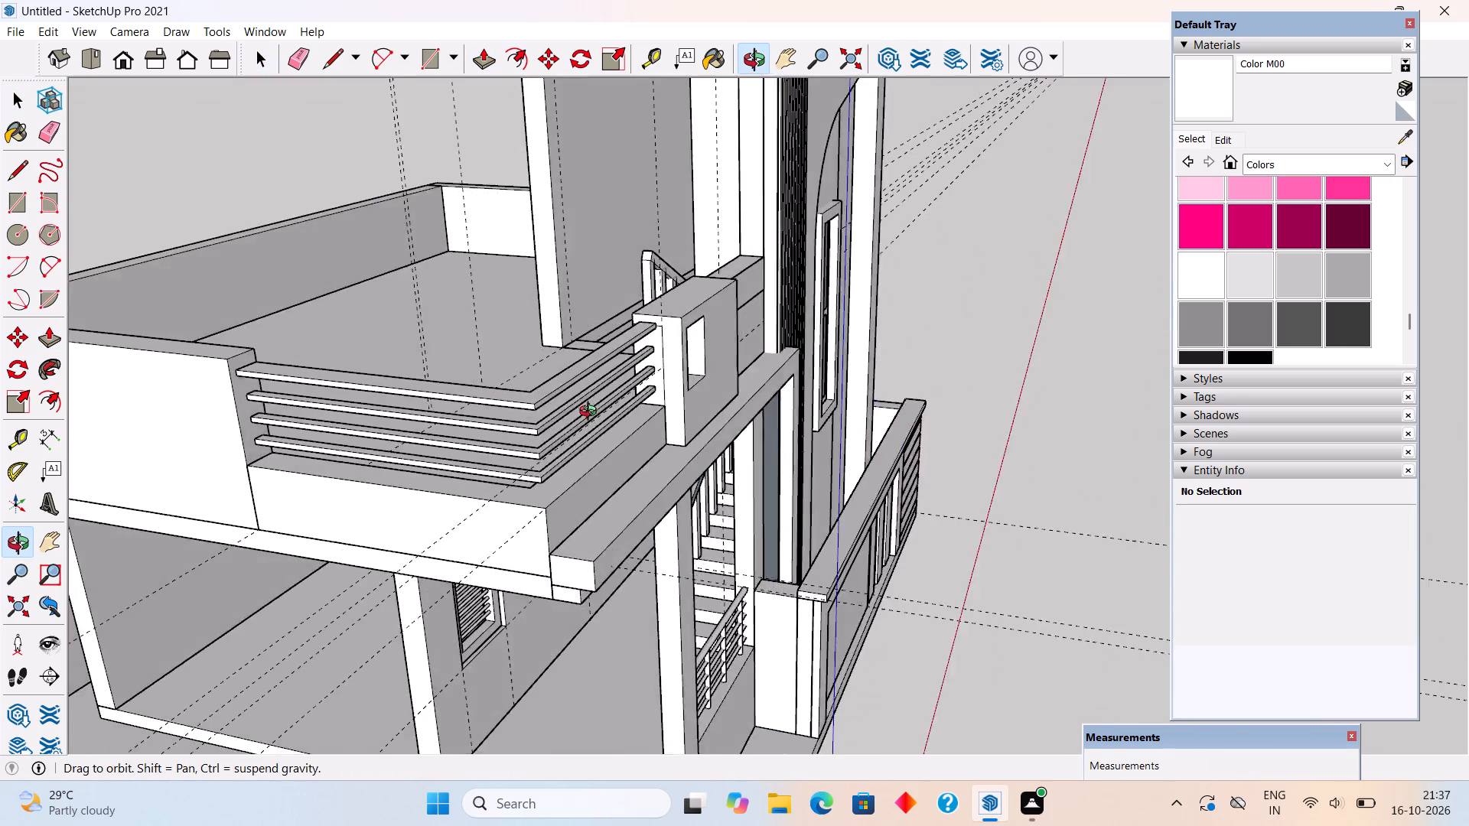
pyautogui.moveTo(591, 413); pyautogui.dragTo(207, 197, button='middle')
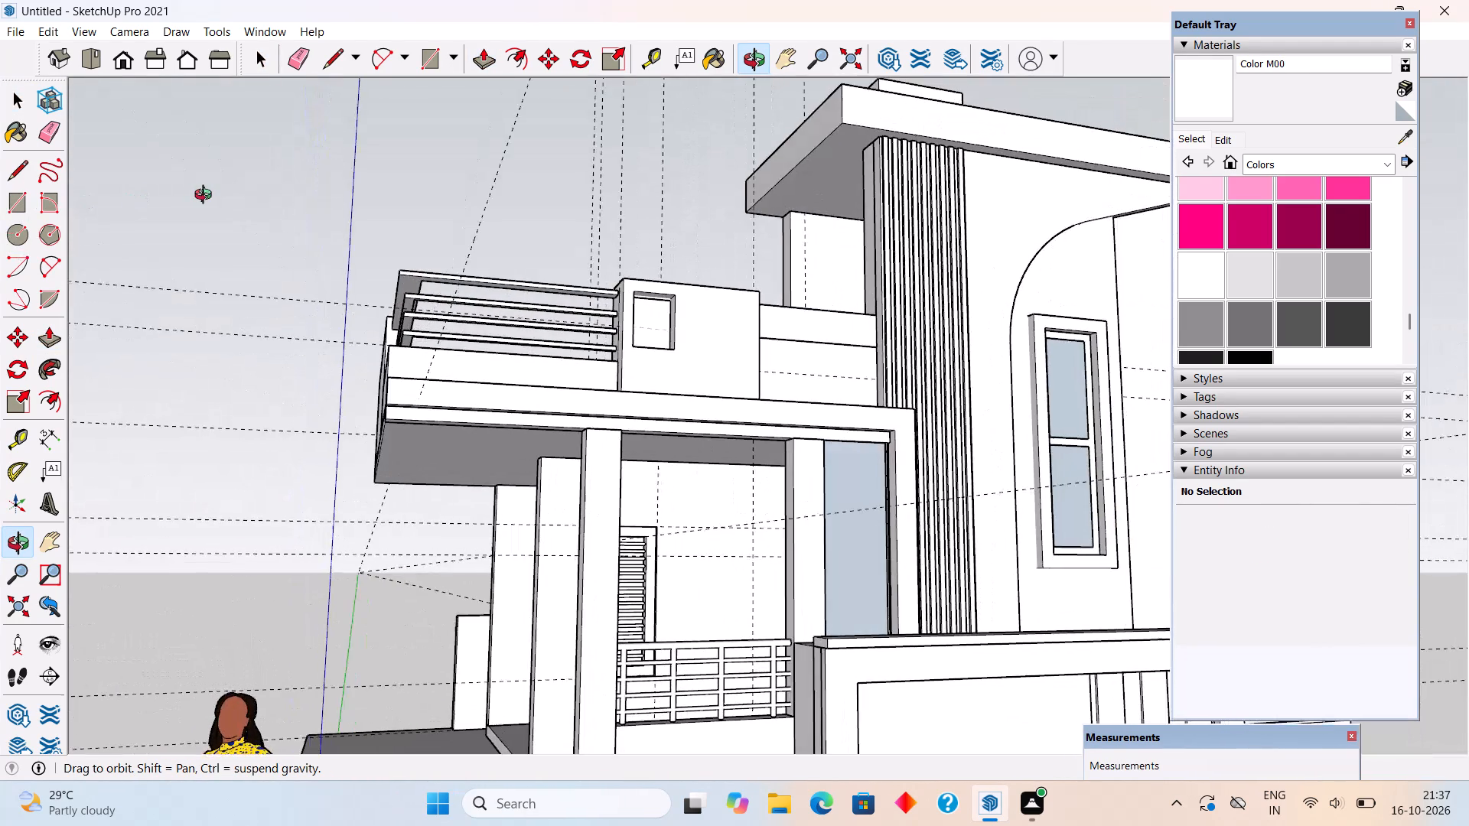
pyautogui.moveTo(207, 197); pyautogui.dragTo(327, 330, button='middle')
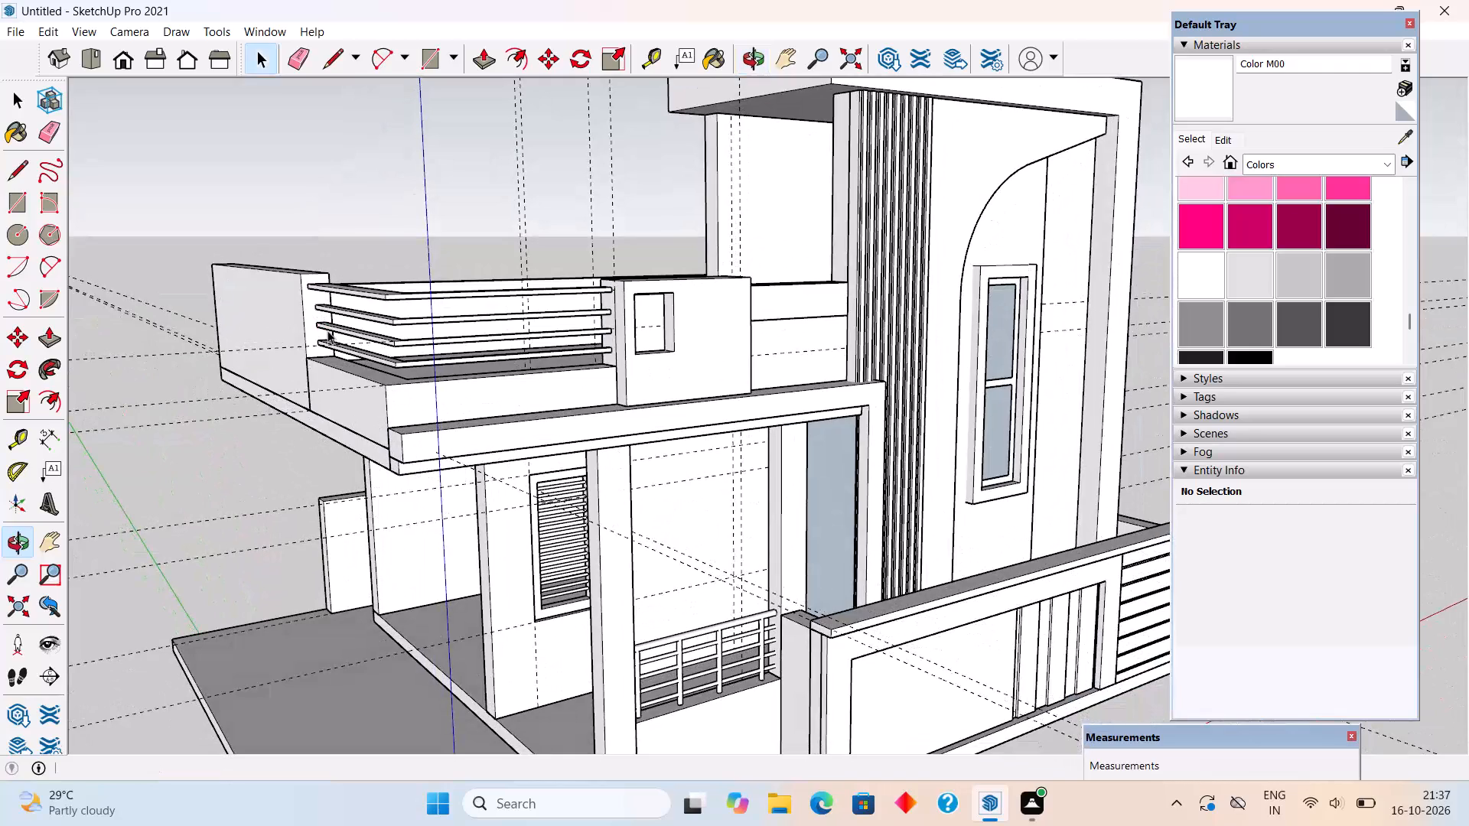
pyautogui.moveTo(342, 297); pyautogui.dragTo(350, 323, button='middle')
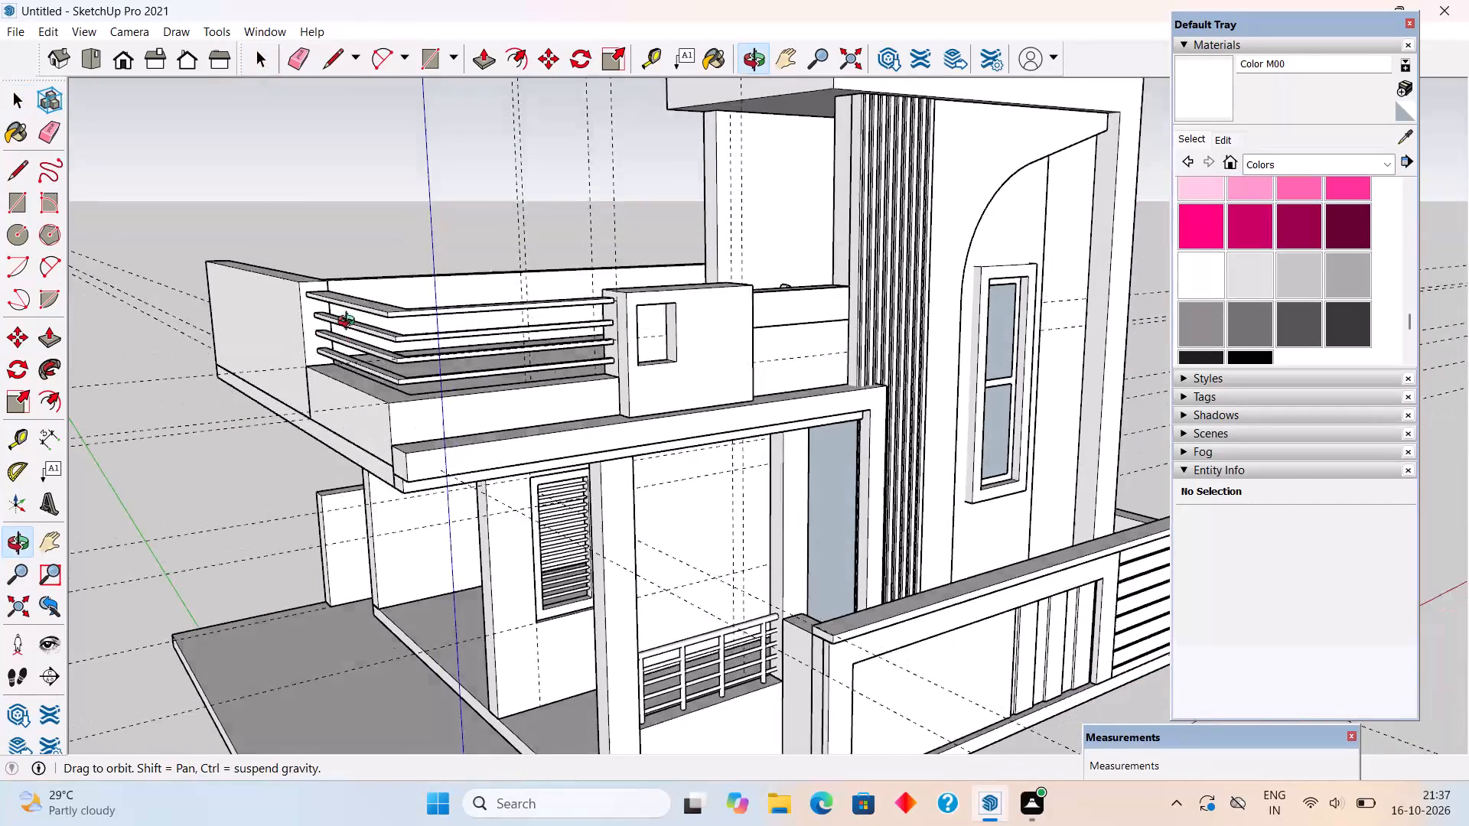
pyautogui.moveTo(350, 323); pyautogui.dragTo(428, 437, button='middle')
pyautogui.scroll(3, 428, 437)
pyautogui.scroll(3, 676, 776)
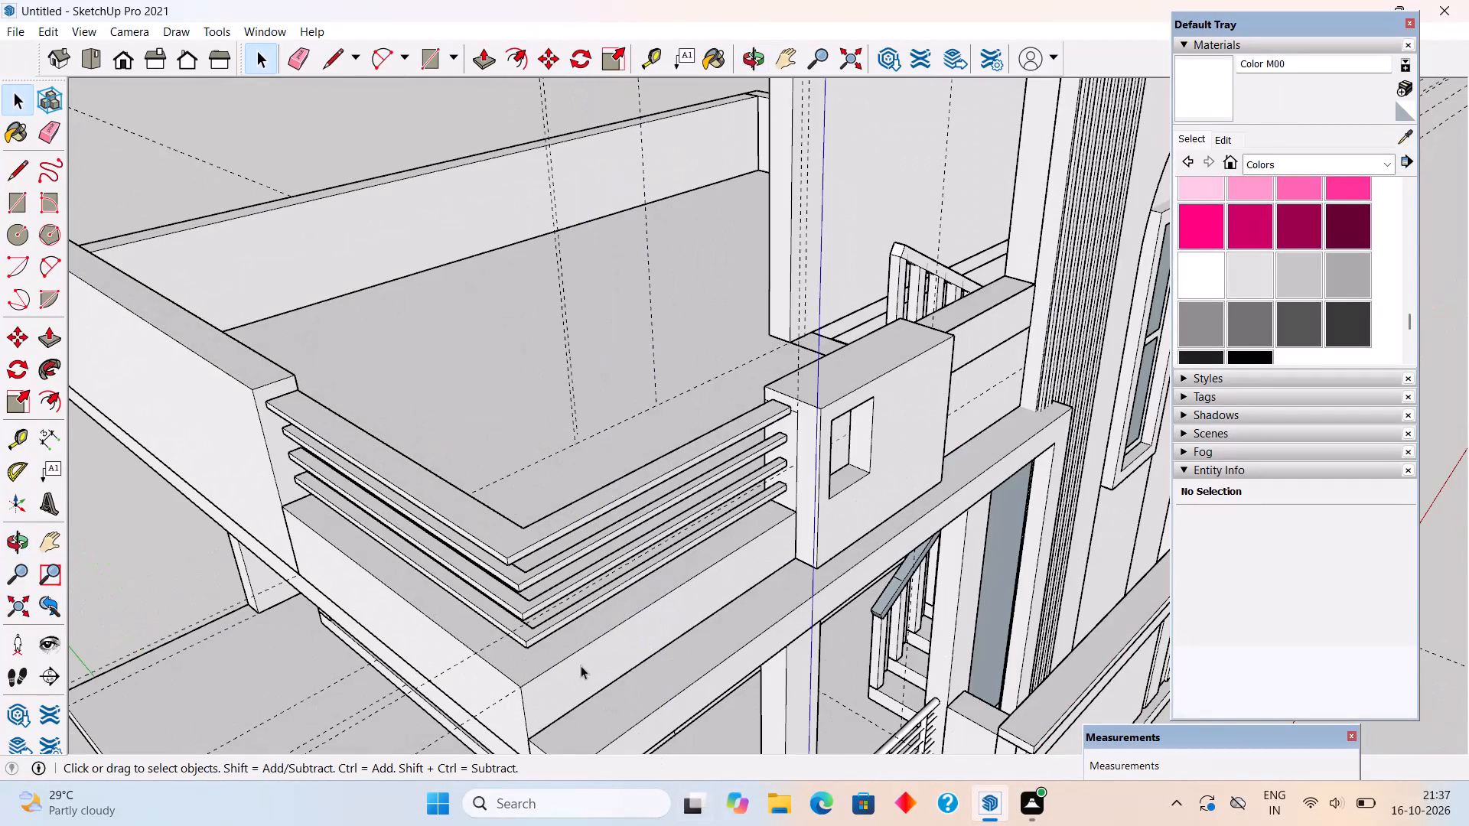
pyautogui.scroll(9, 583, 645)
pyautogui.moveTo(572, 586); pyautogui.dragTo(505, 539, button='middle')
pyautogui.scroll(1, 499, 539)
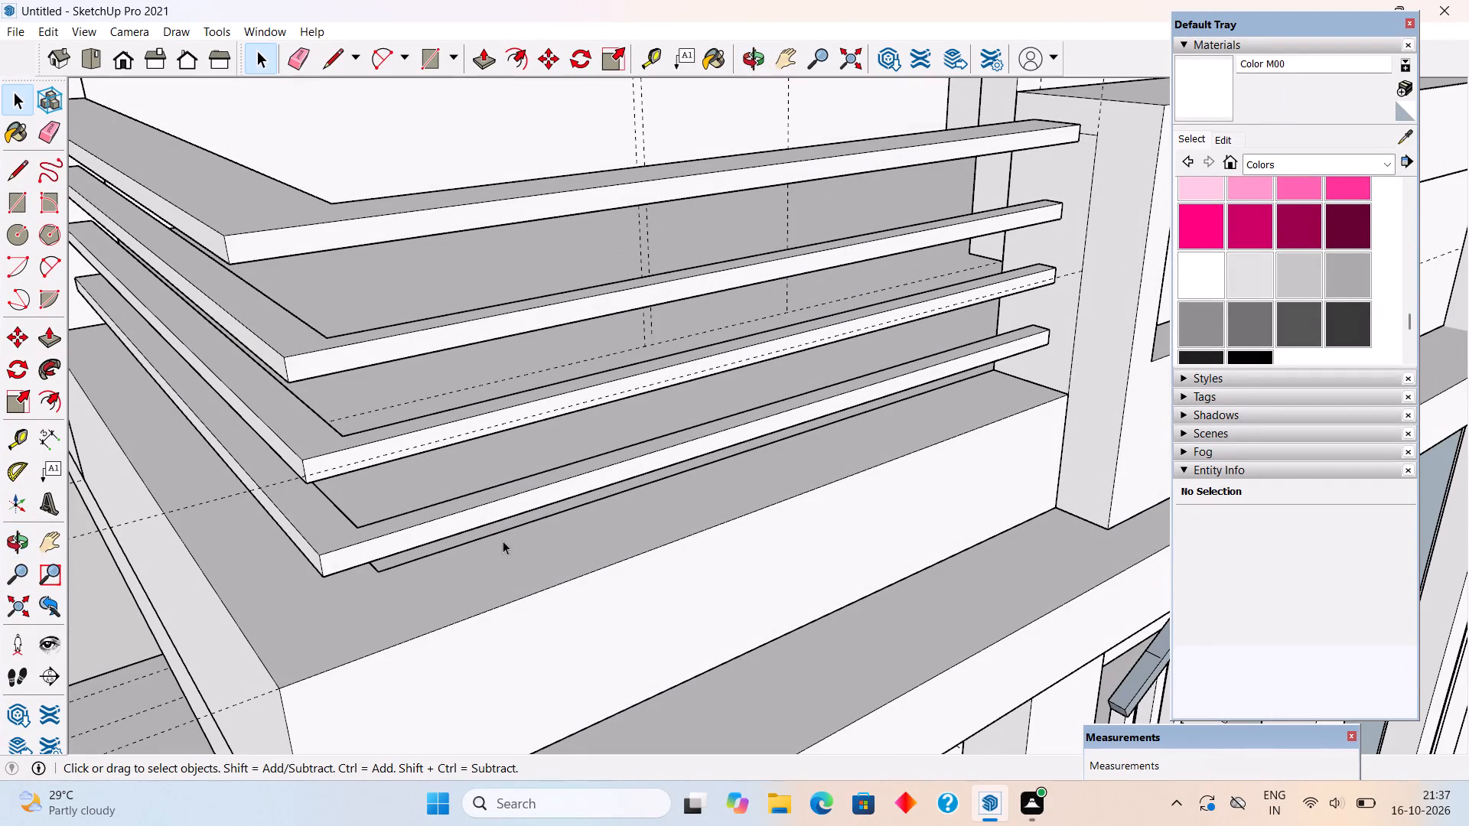
# Place a vertical guide about 5" from the lowest rail's outer corner and another along the parapet top through that guide's lower end.
pyautogui.press('t')
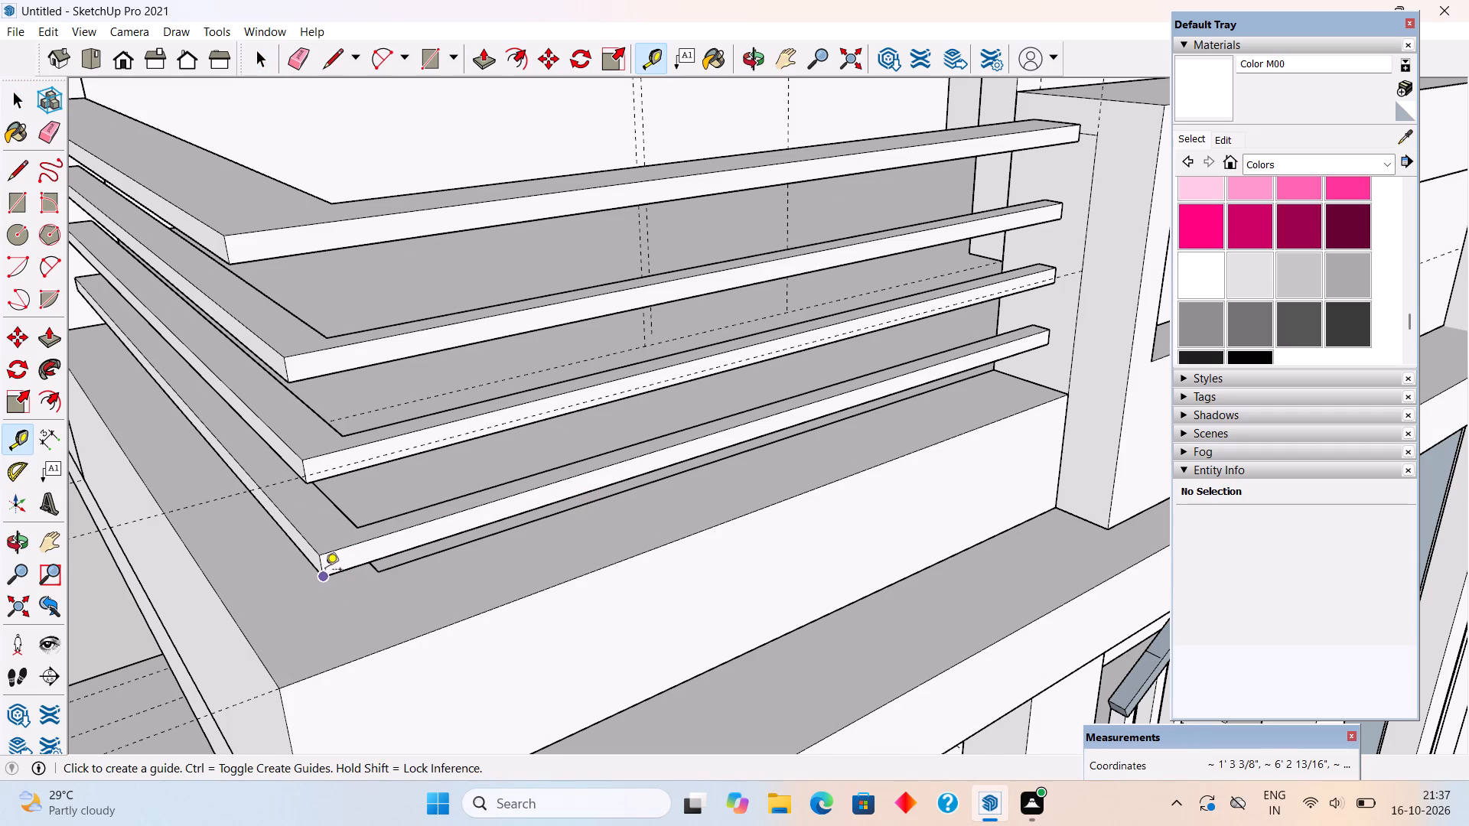
pyautogui.scroll(4, 325, 567)
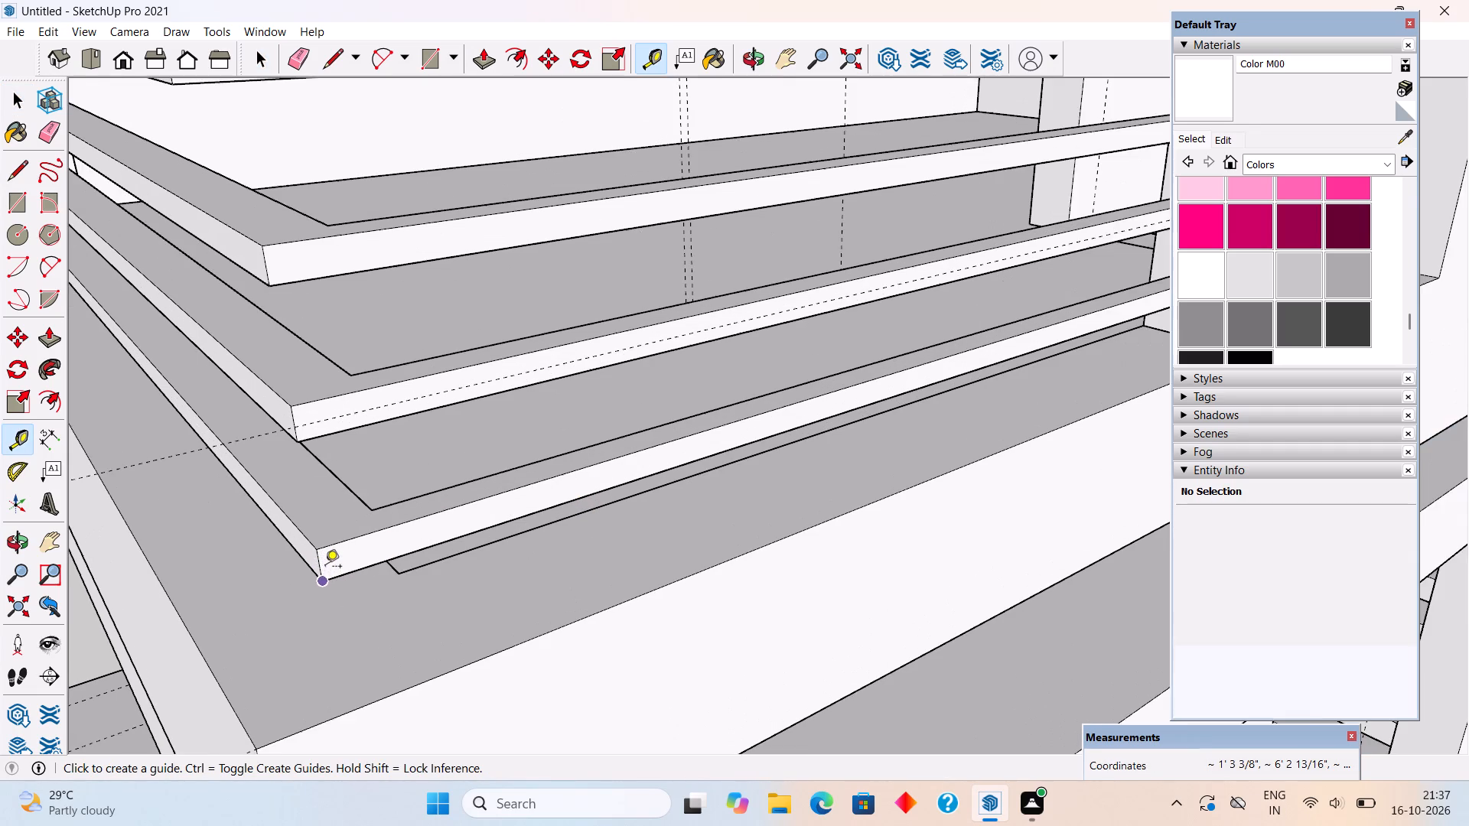
pyautogui.scroll(1, 325, 567)
pyautogui.click(320, 569)
pyautogui.click(452, 543)
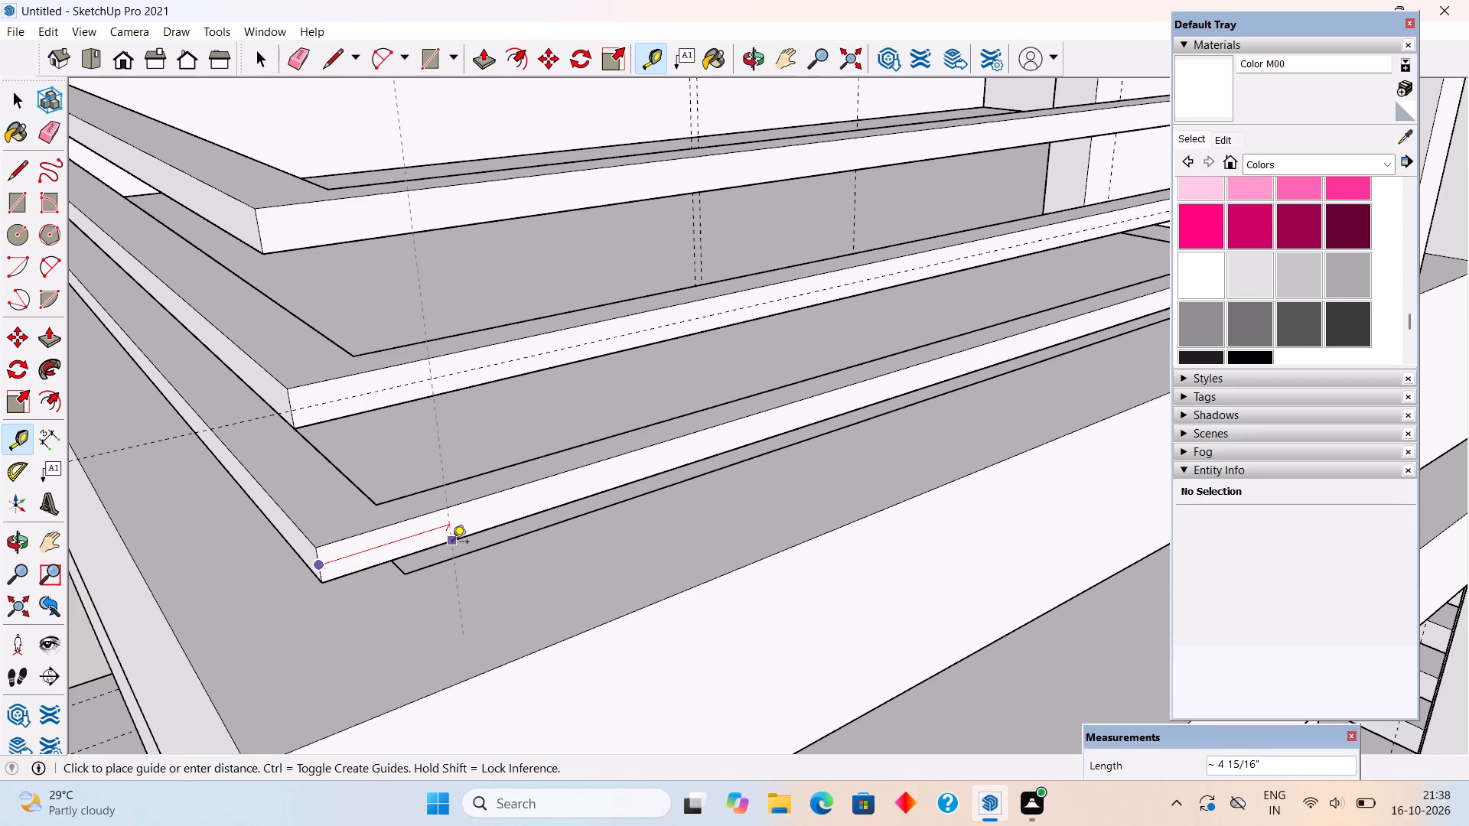
pyautogui.click(525, 653)
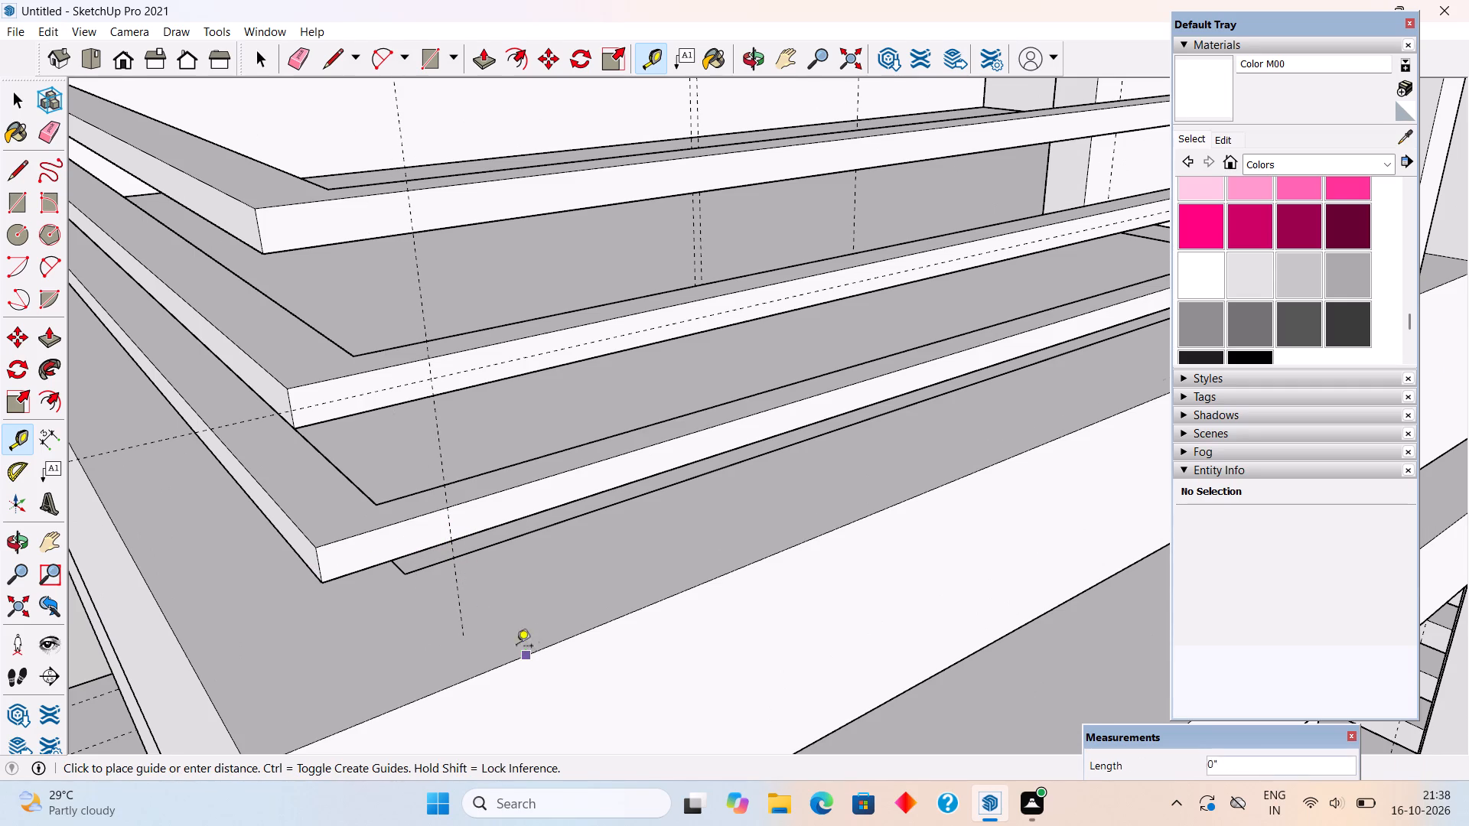
pyautogui.click(463, 632)
pyautogui.moveTo(463, 611); pyautogui.dragTo(627, 582, button='middle')
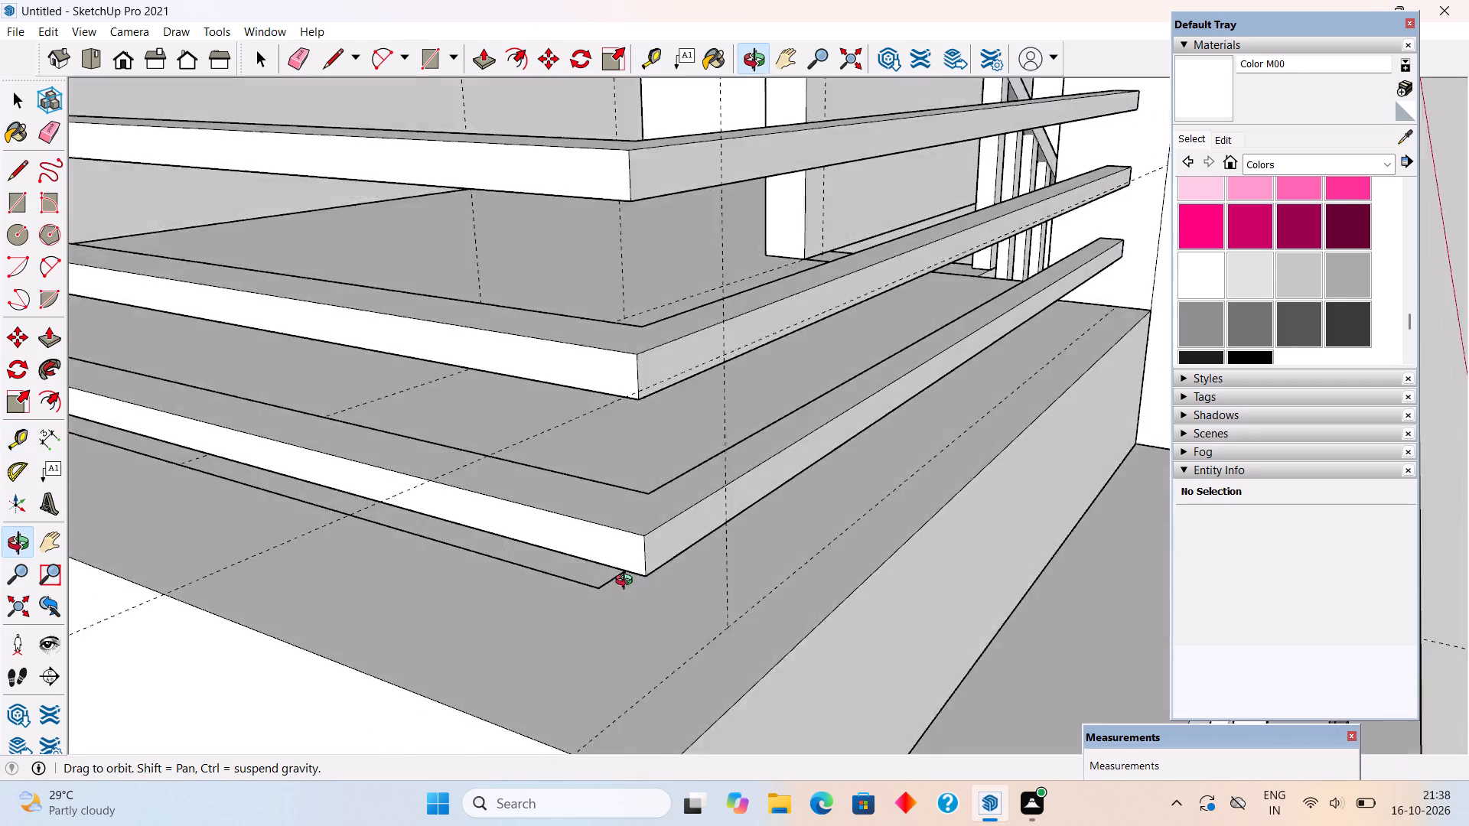
pyautogui.moveTo(627, 582); pyautogui.dragTo(835, 548, button='middle')
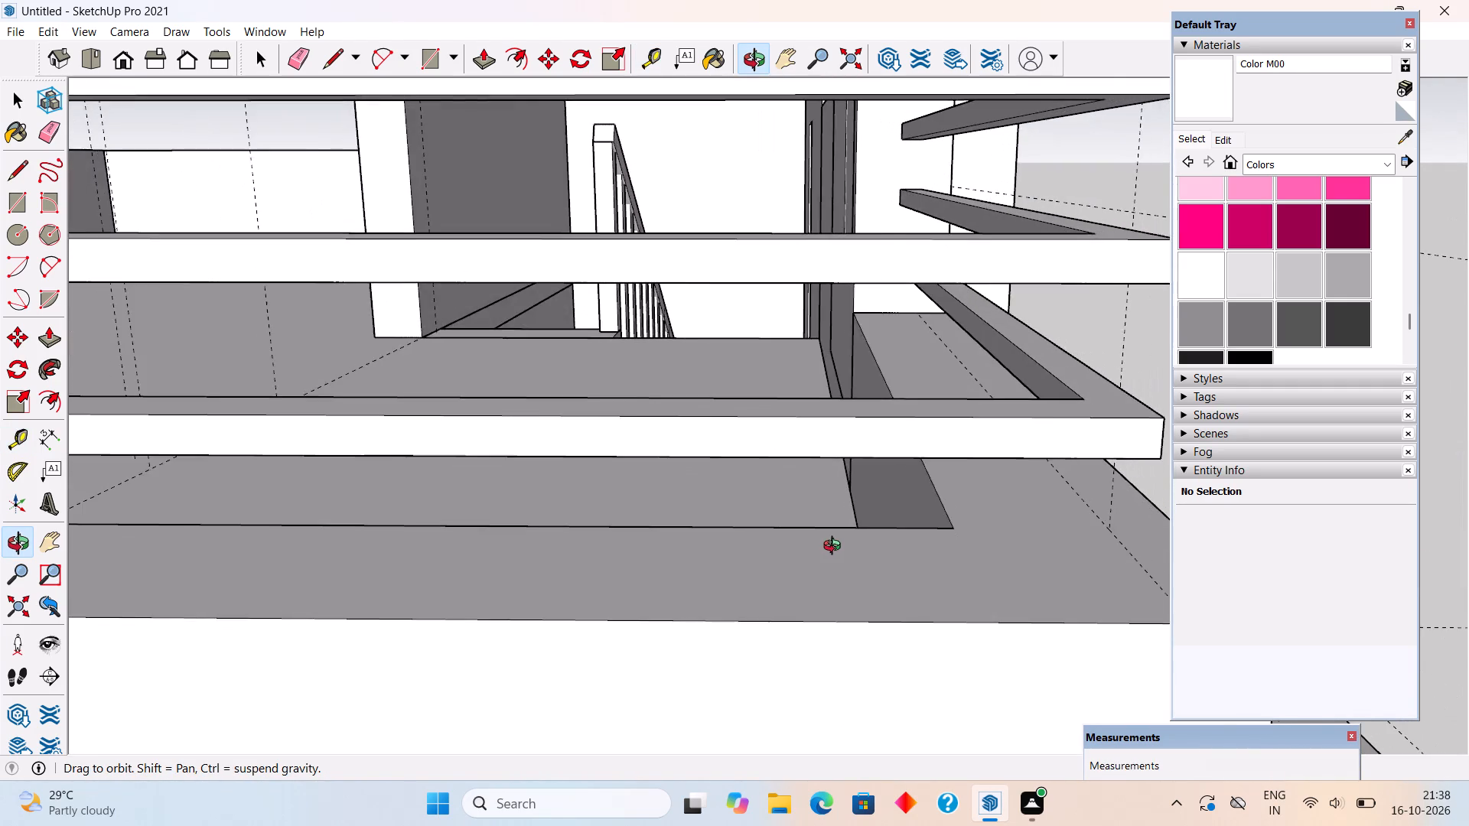
pyautogui.moveTo(835, 548); pyautogui.dragTo(803, 567, button='middle')
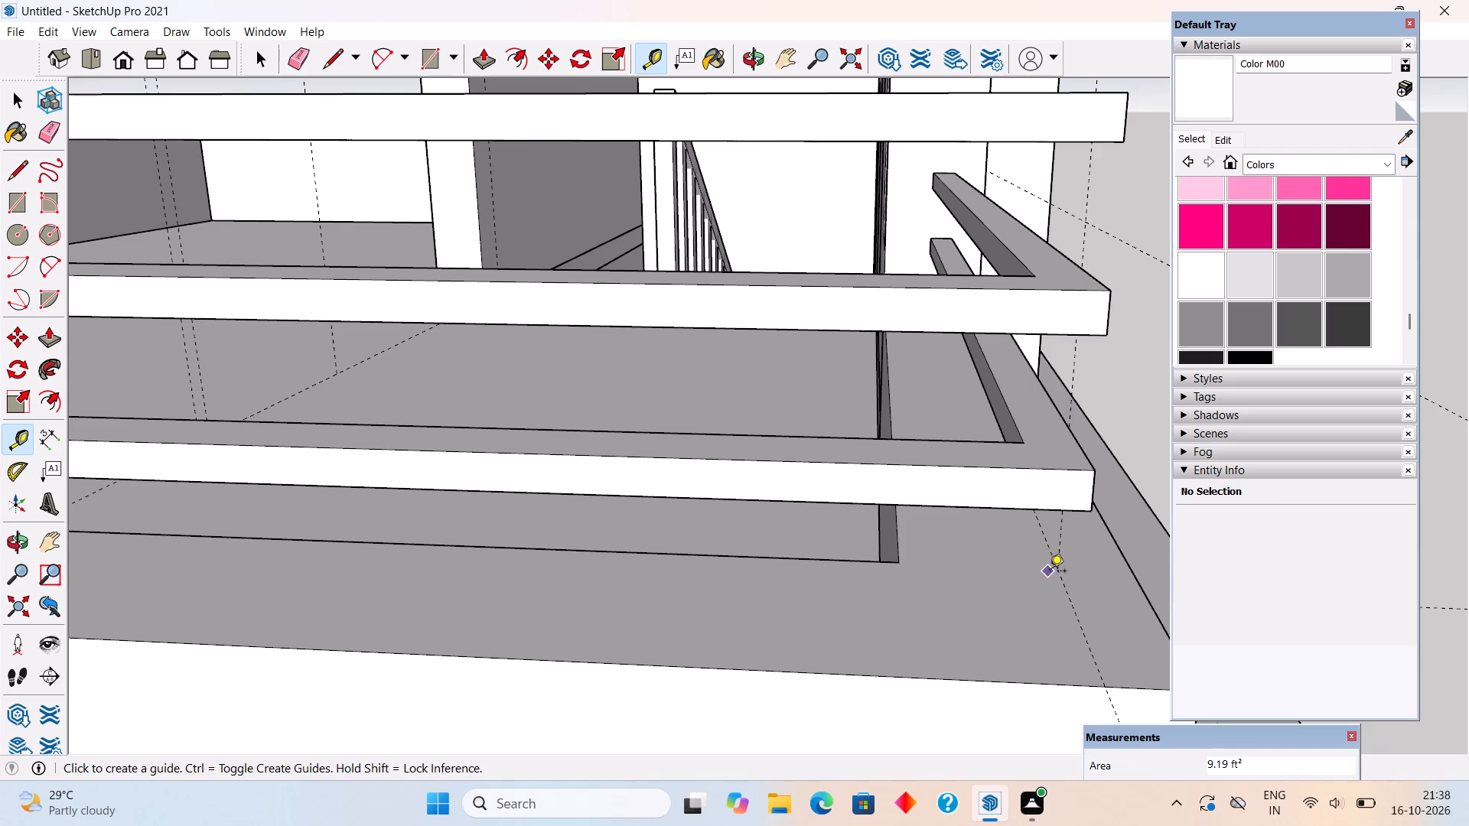
pyautogui.click(1076, 613)
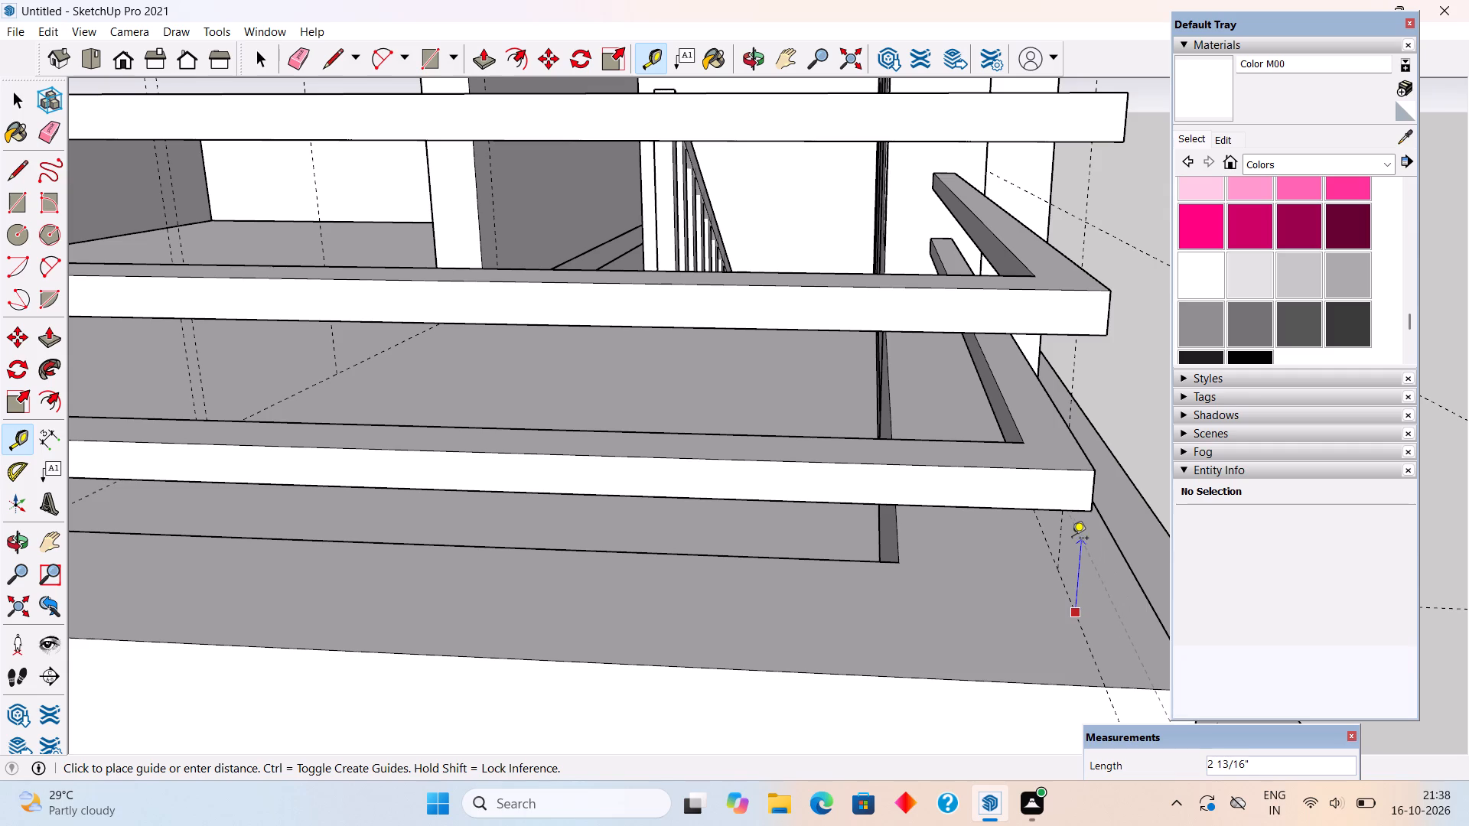
pyautogui.press('space')
# Place a vertical guide about 1 3/4" from the lowest rail's inner corner, along the side run toward the box wall.
pyautogui.scroll(-4, 617, 473)
pyautogui.moveTo(690, 541); pyautogui.dragTo(757, 567, button='middle')
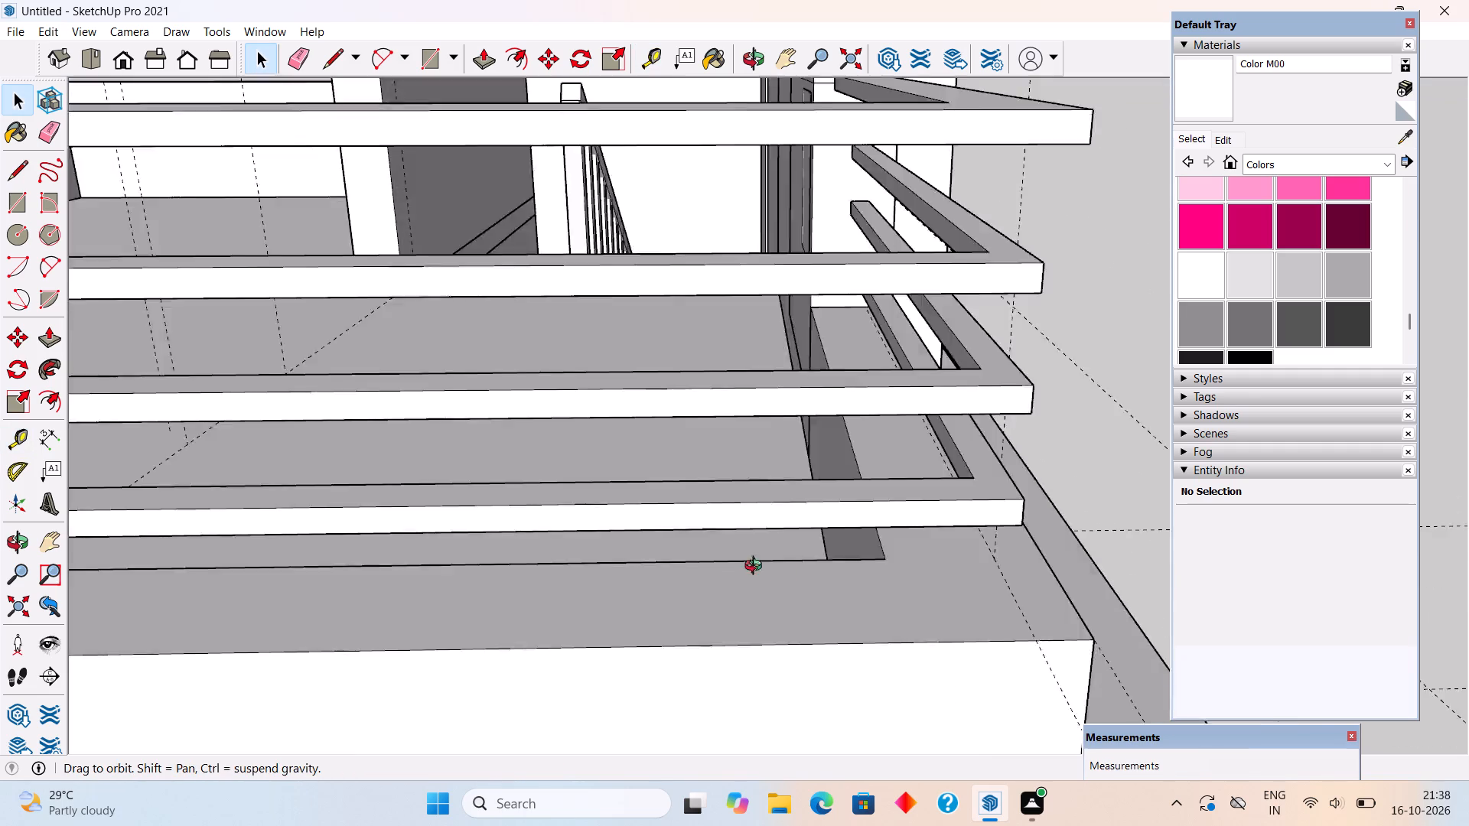
pyautogui.moveTo(757, 567); pyautogui.dragTo(950, 592, button='middle')
pyautogui.scroll(-3, 940, 584)
pyautogui.scroll(-5, 676, 493)
pyautogui.moveTo(685, 509); pyautogui.dragTo(1025, 579, button='middle')
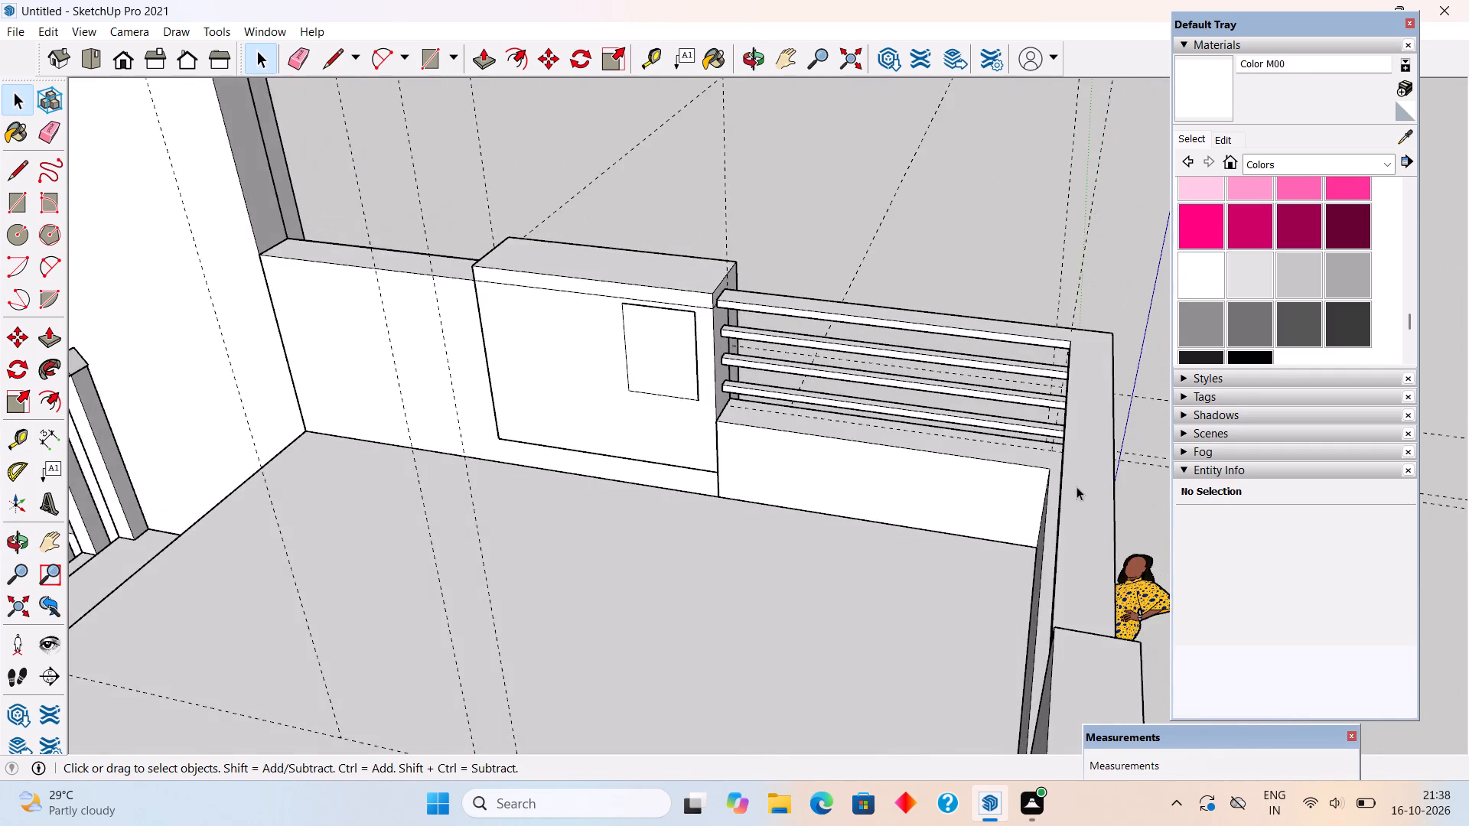
pyautogui.scroll(14, 1082, 450)
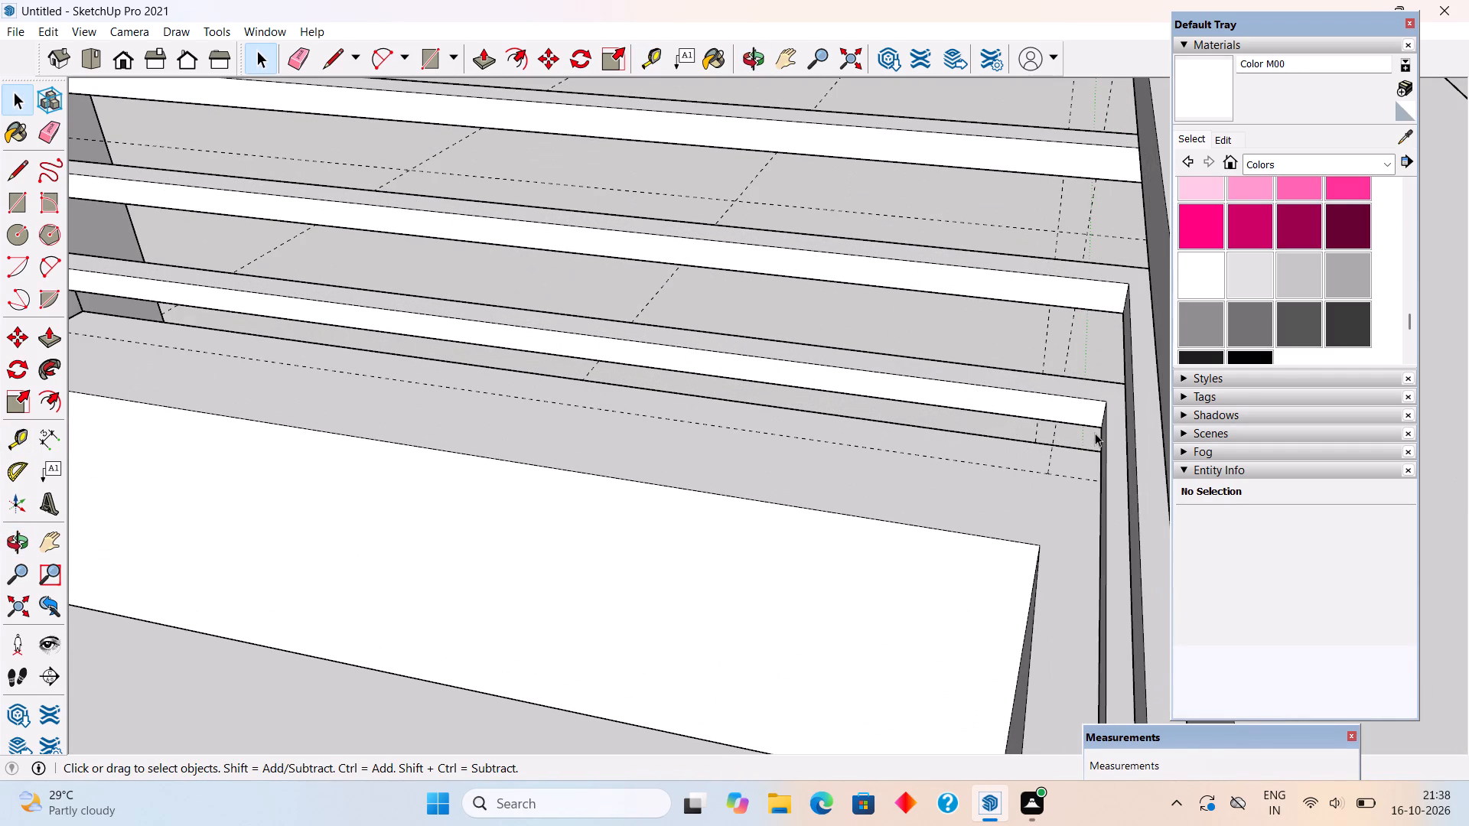
pyautogui.press('t')
pyautogui.scroll(10, 1103, 418)
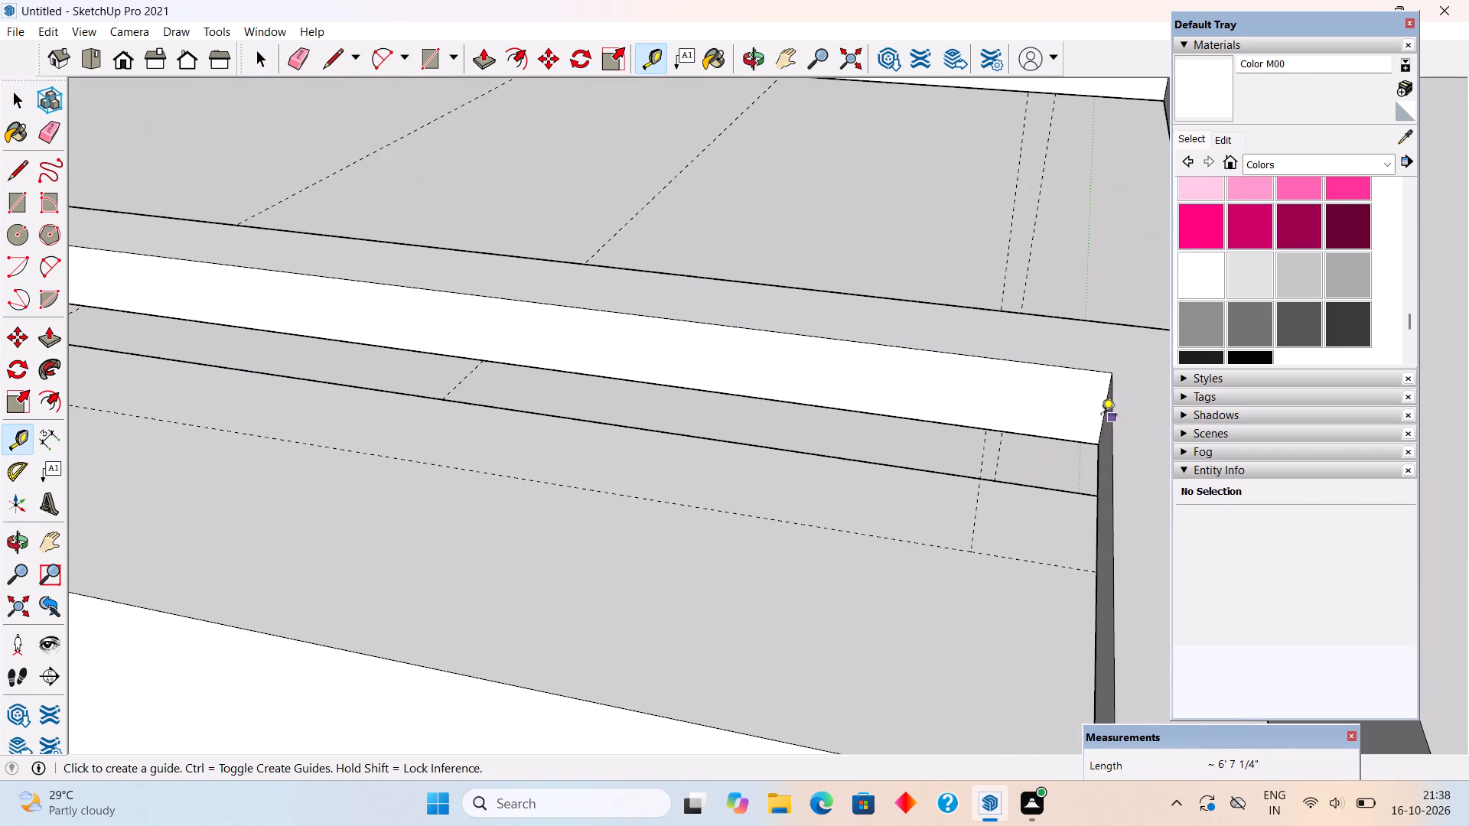
pyautogui.click(1105, 399)
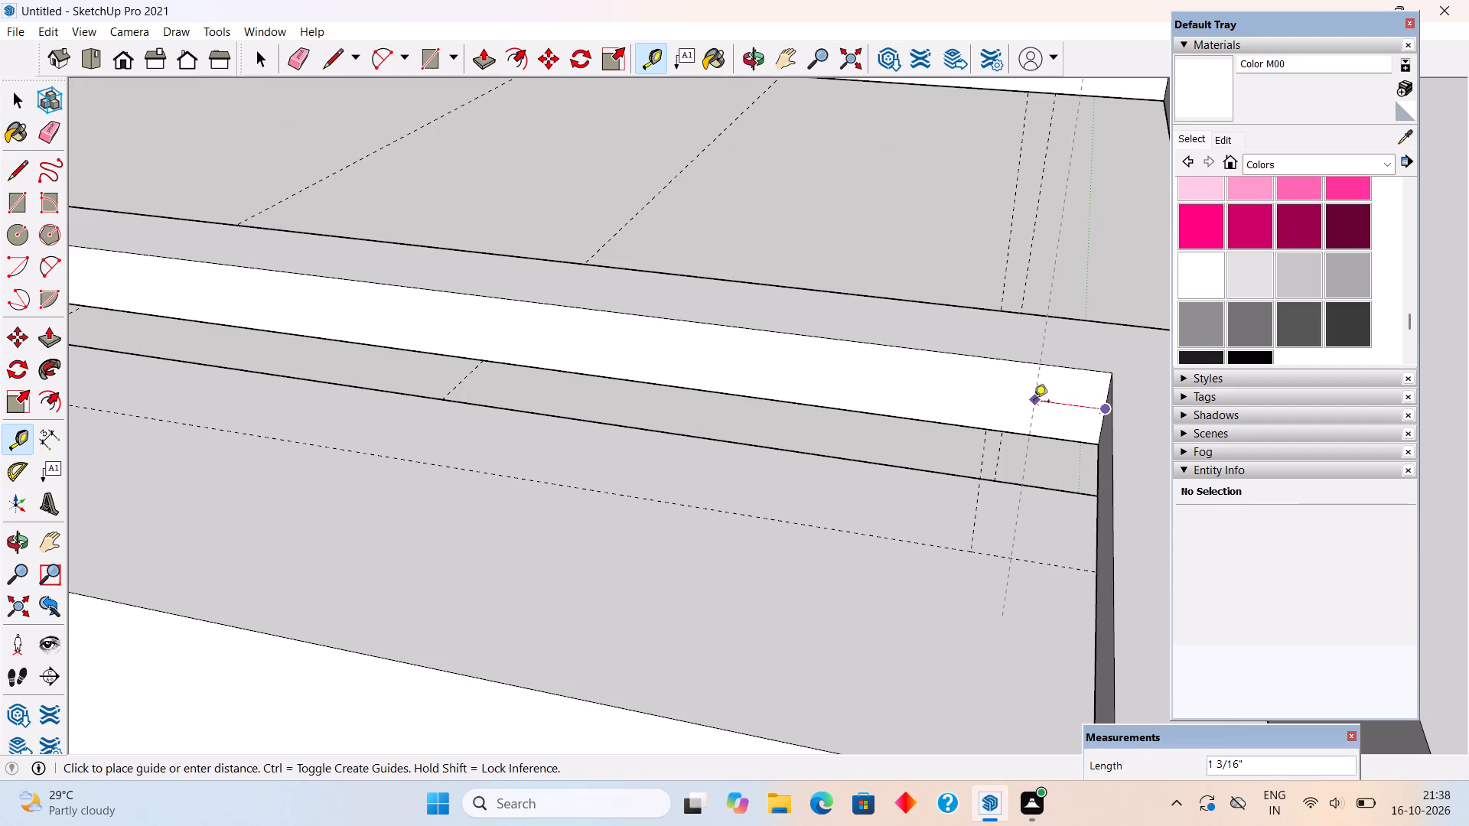
pyautogui.click(1001, 396)
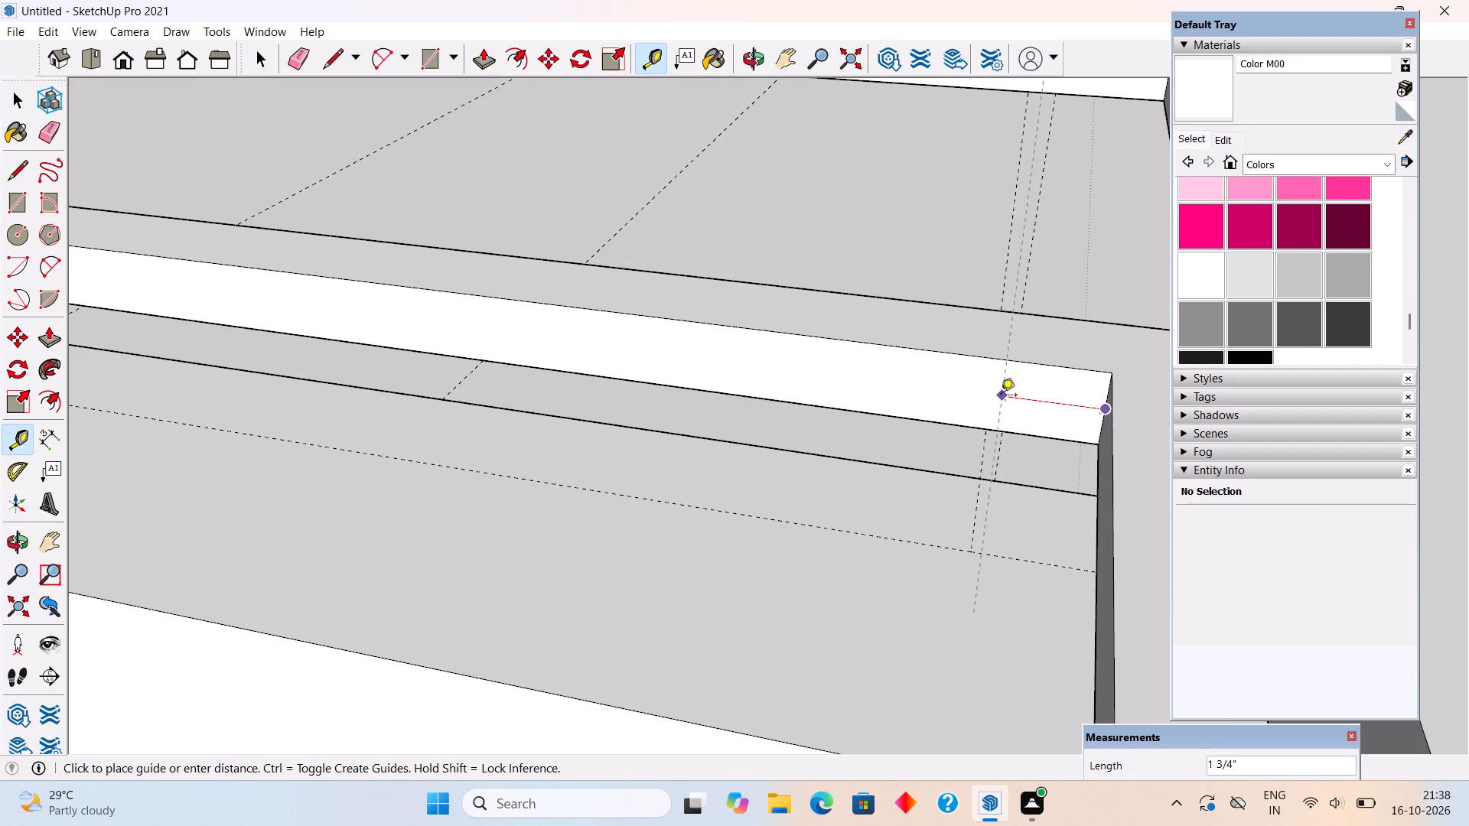
# Place a guide on the parapet top, parallel to the existing one there and passing through the new vertical guide's foot.
pyautogui.moveTo(843, 495); pyautogui.dragTo(252, 477, button='middle')
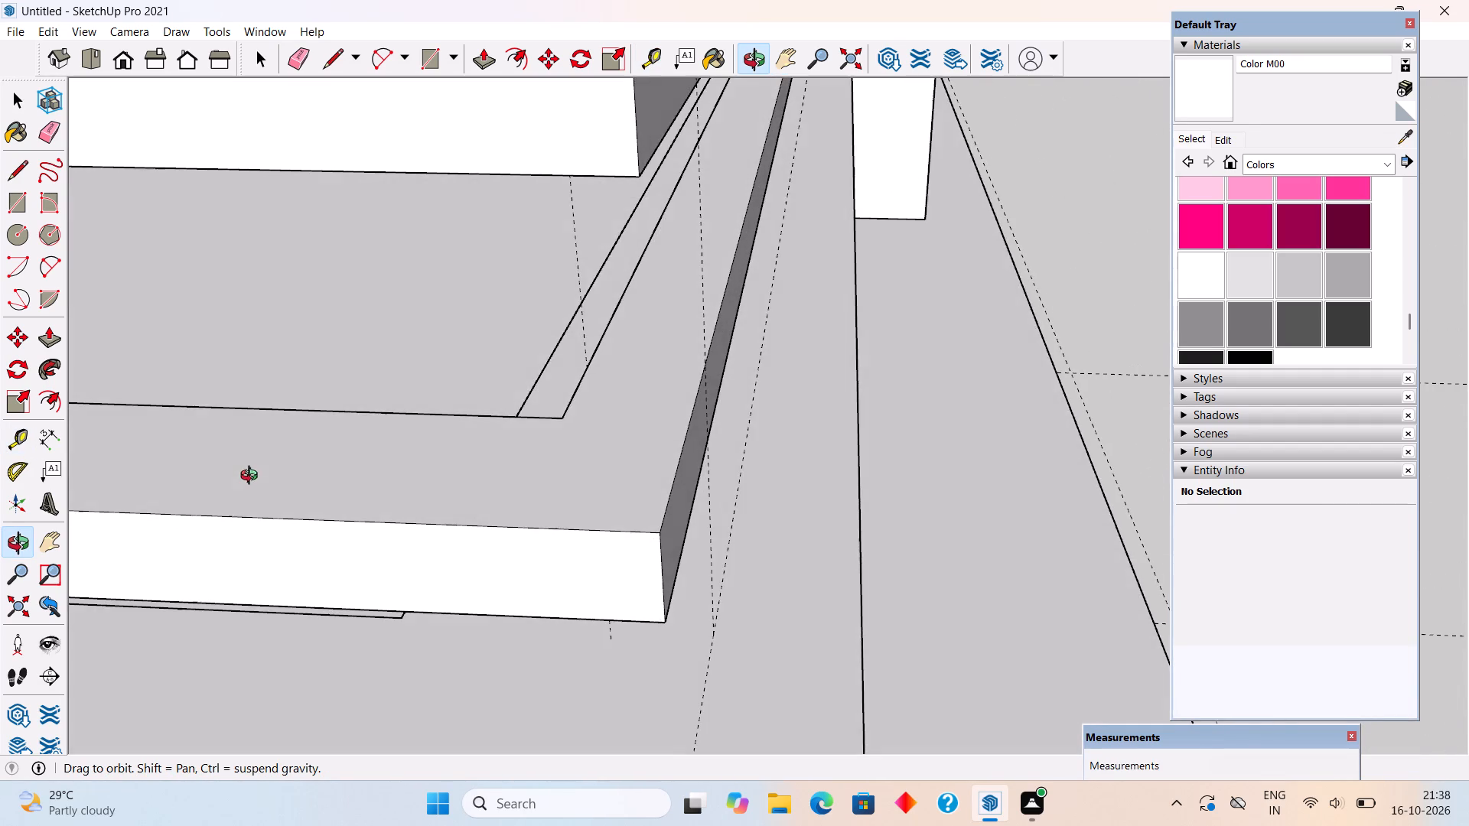
pyautogui.moveTo(252, 477); pyautogui.dragTo(296, 411, button='middle')
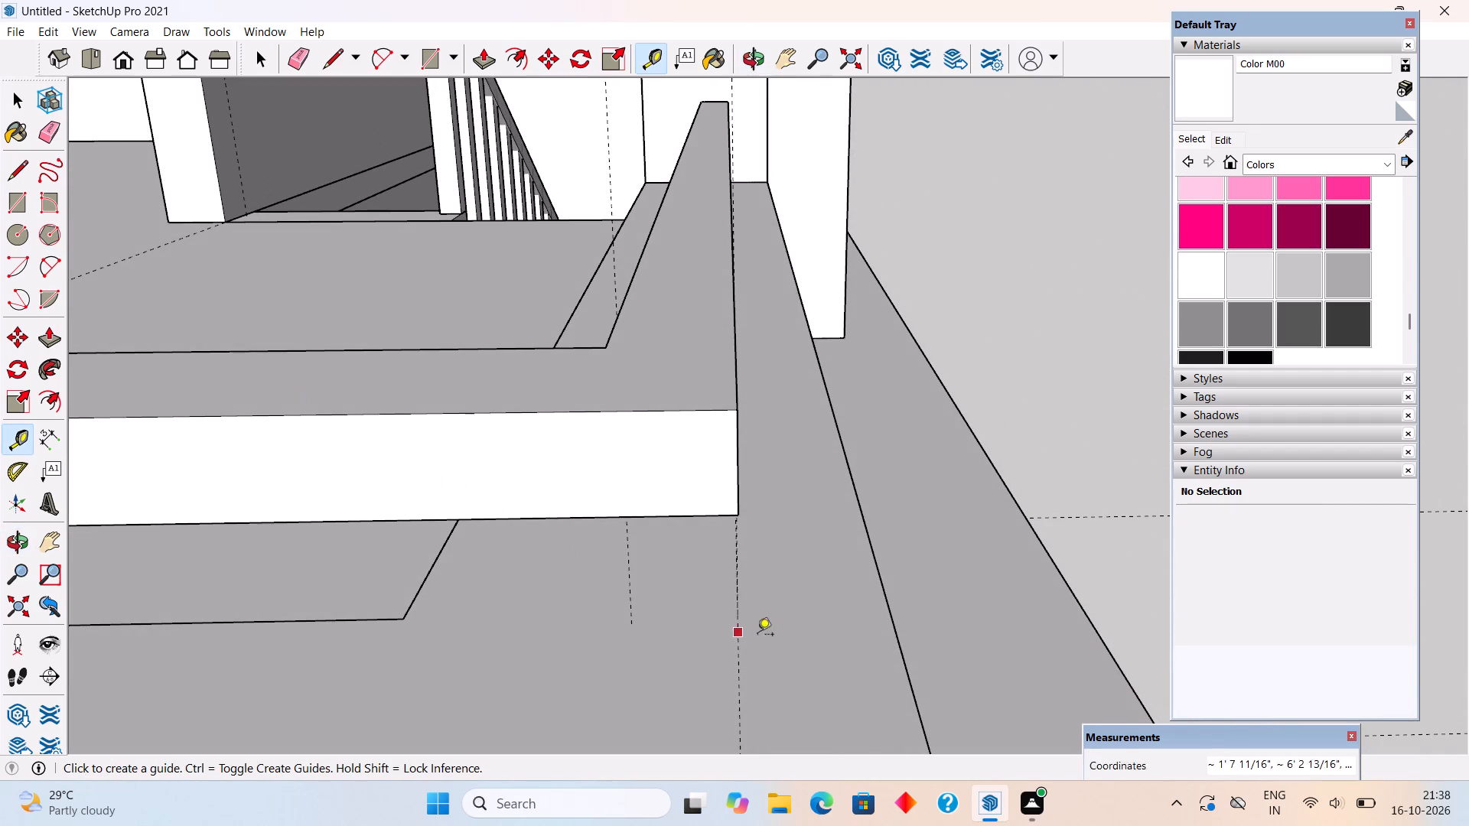
pyautogui.click(735, 595)
pyautogui.click(636, 623)
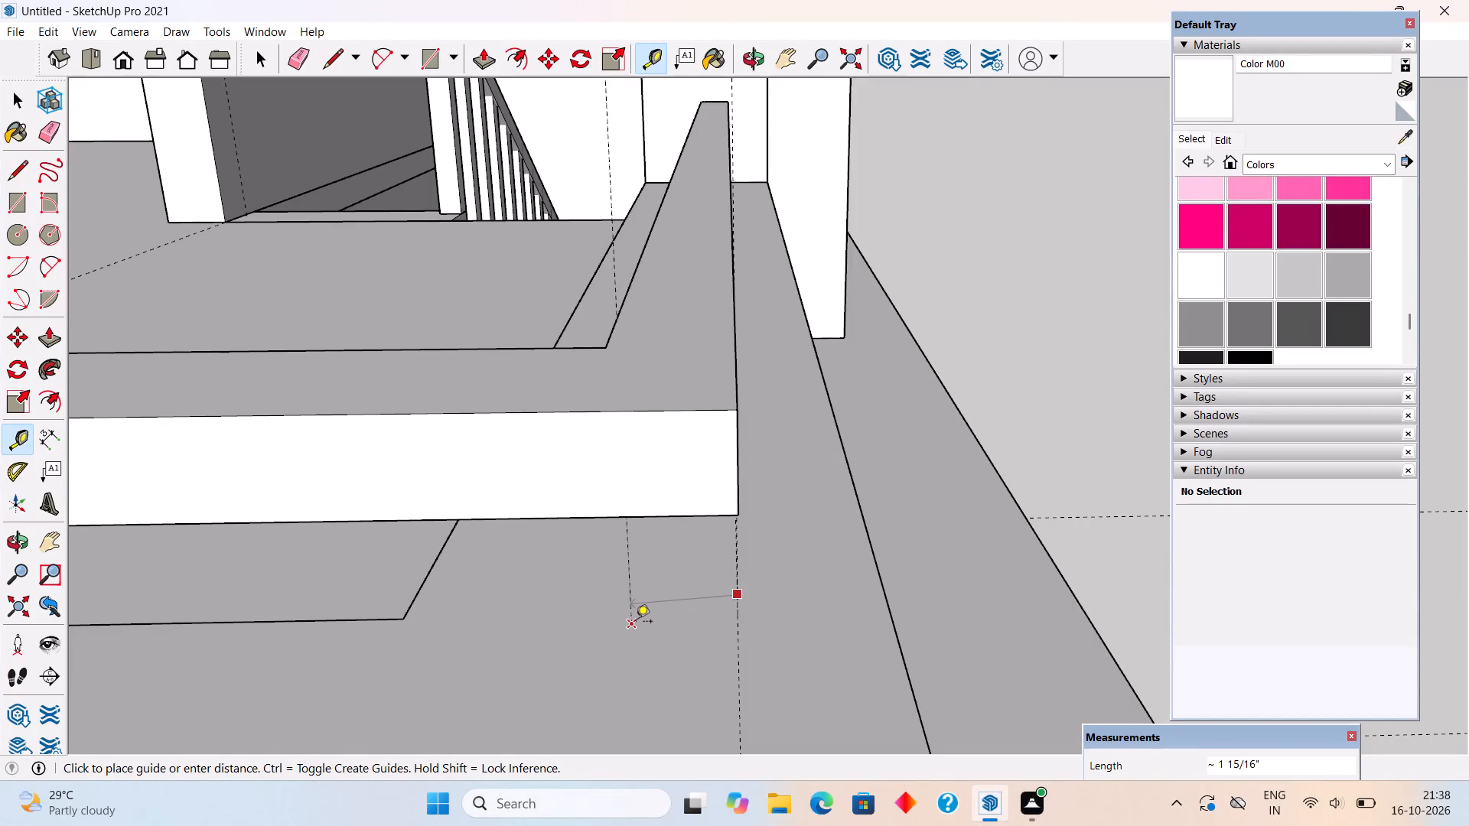
pyautogui.press('space')
pyautogui.press('t')
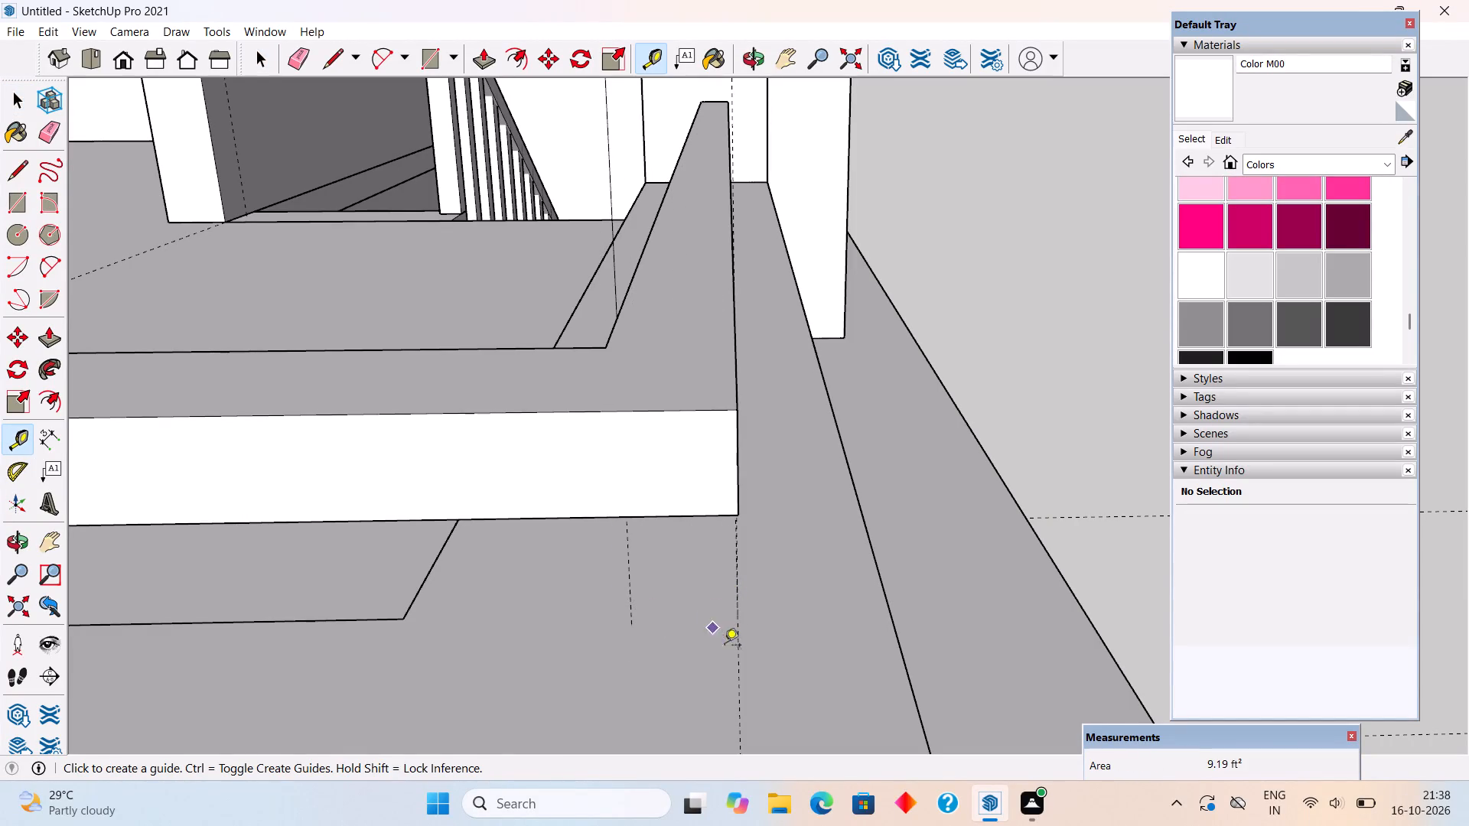
pyautogui.click(740, 711)
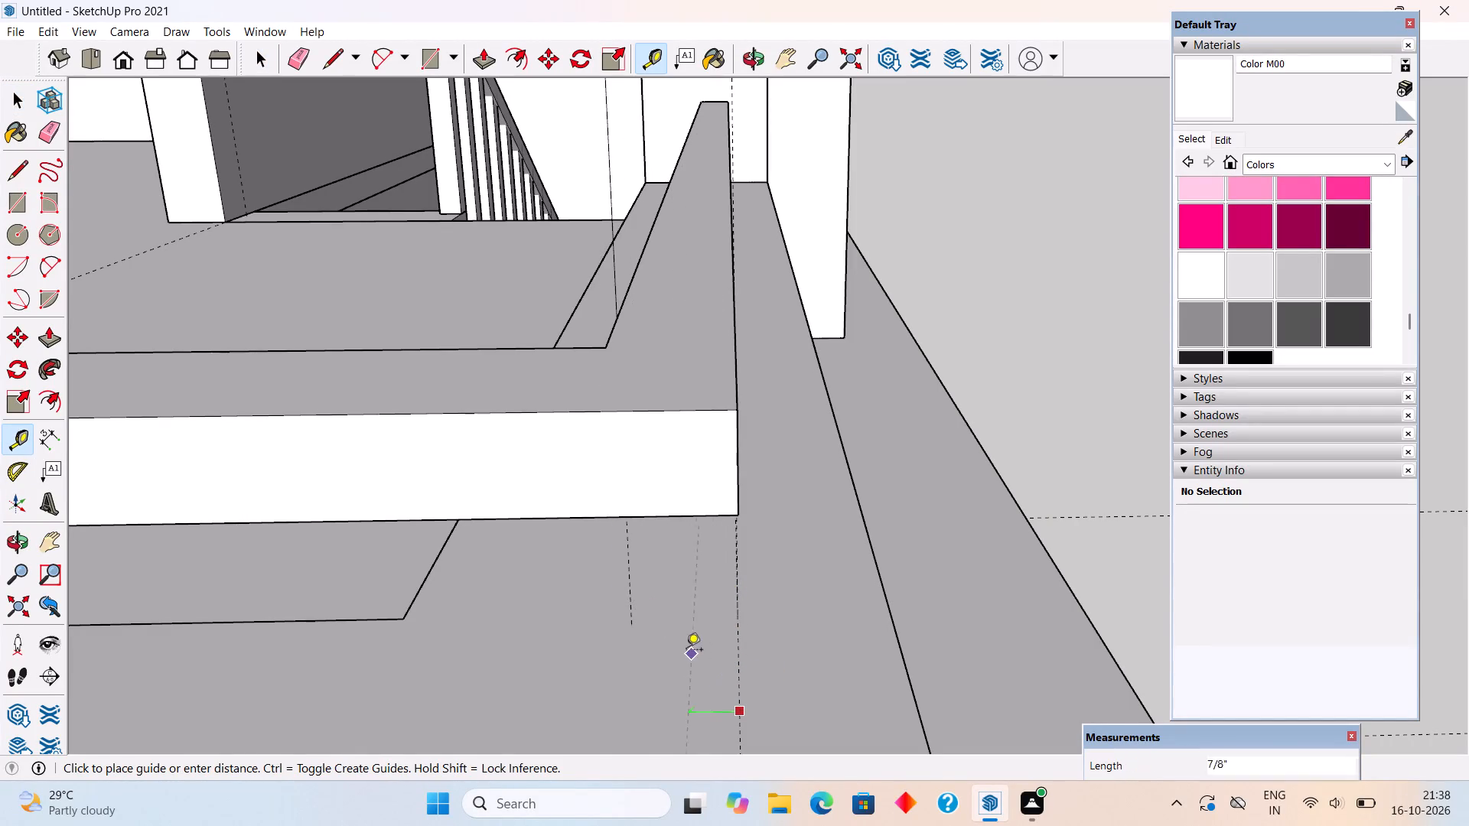
pyautogui.click(637, 626)
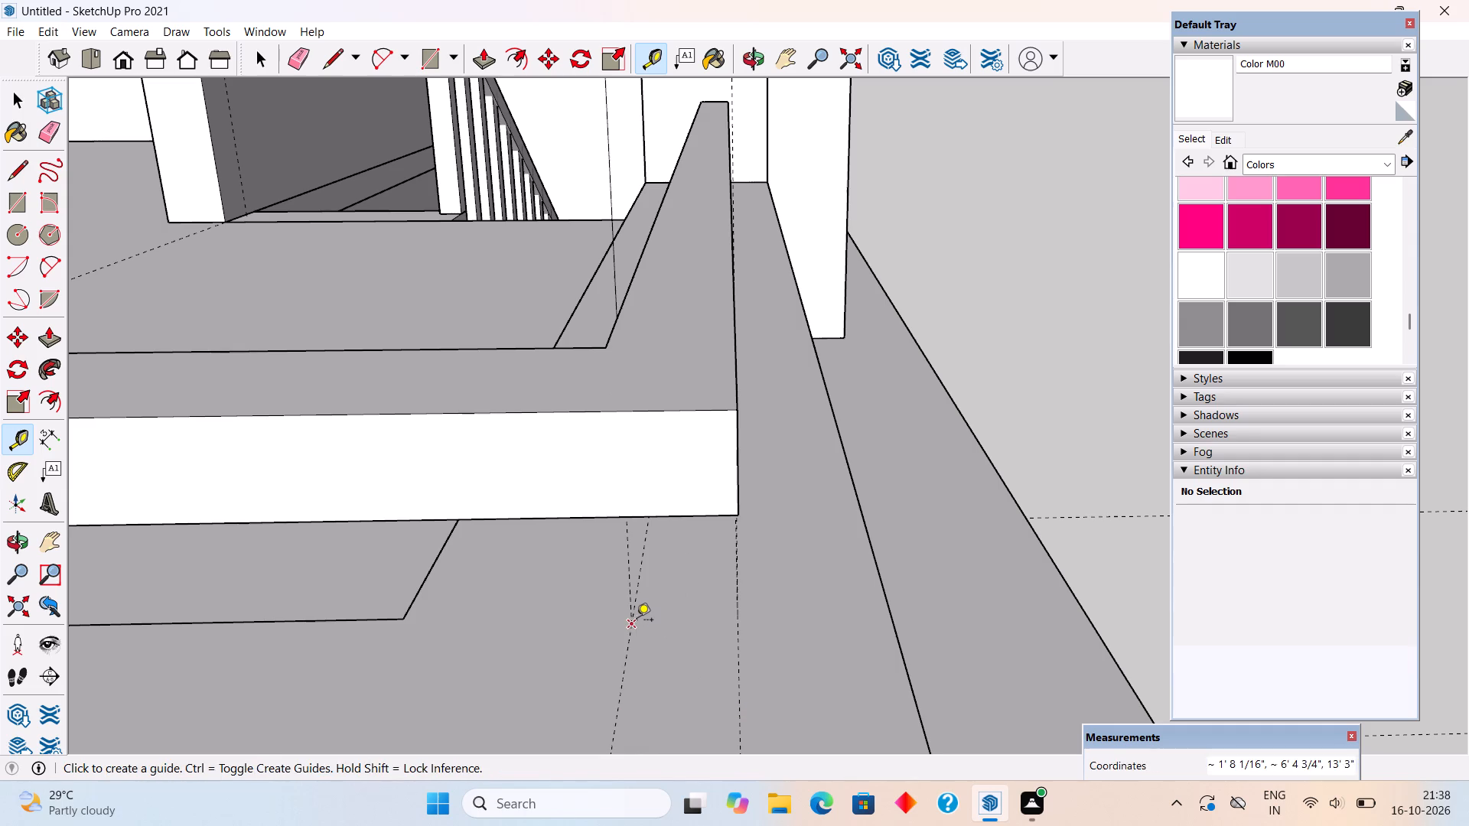
pyautogui.press('space')
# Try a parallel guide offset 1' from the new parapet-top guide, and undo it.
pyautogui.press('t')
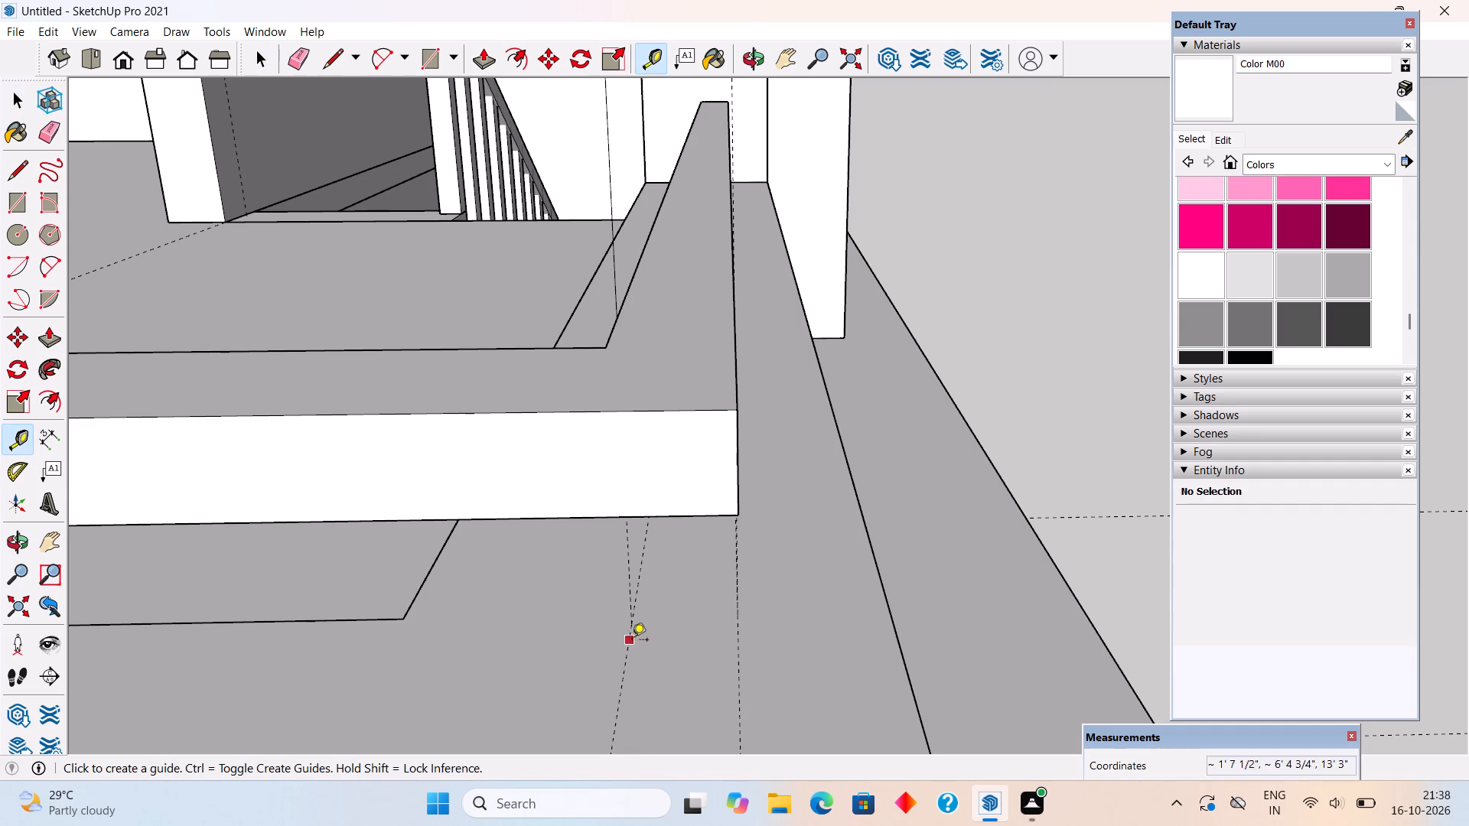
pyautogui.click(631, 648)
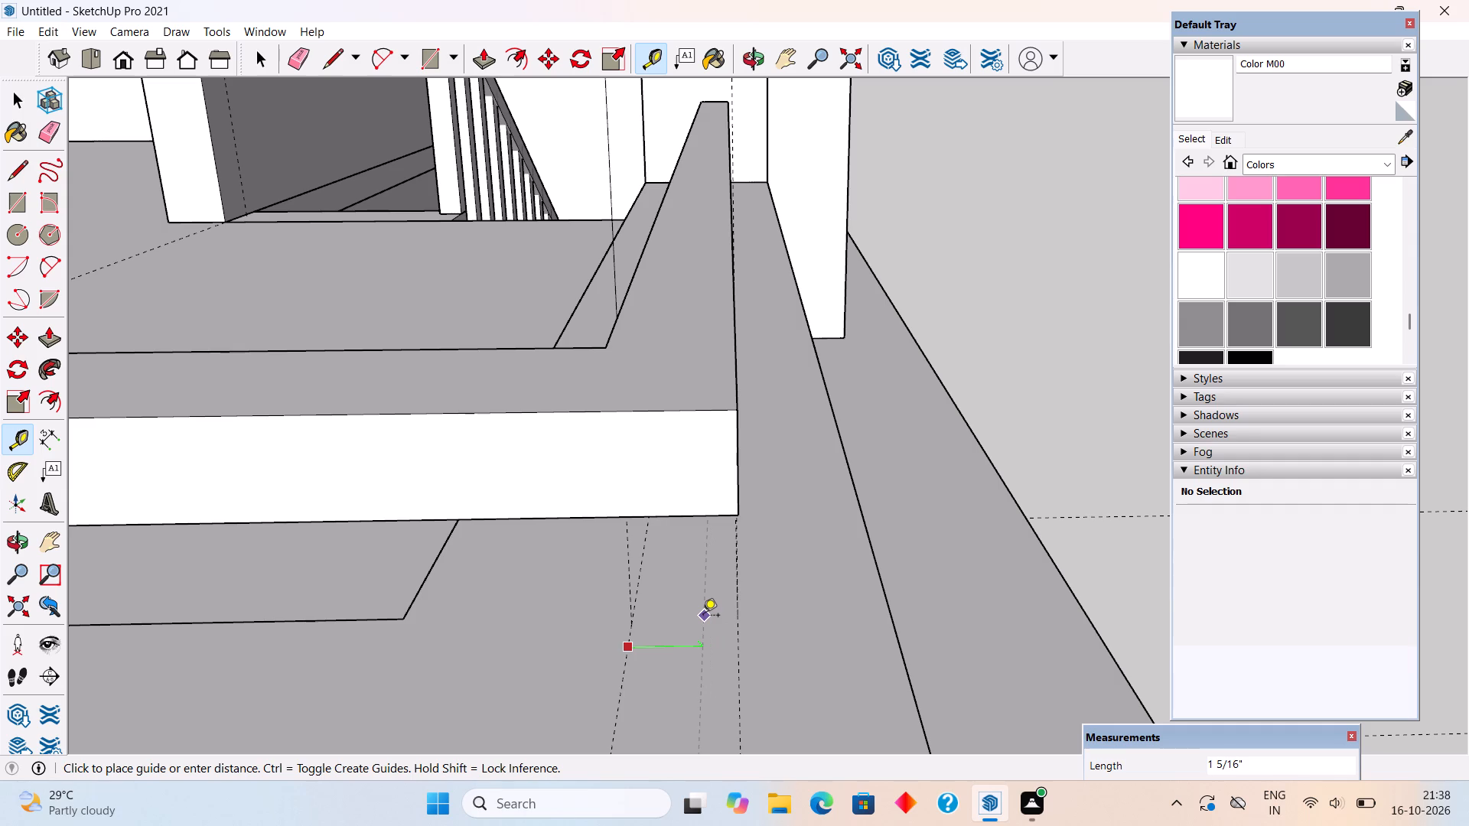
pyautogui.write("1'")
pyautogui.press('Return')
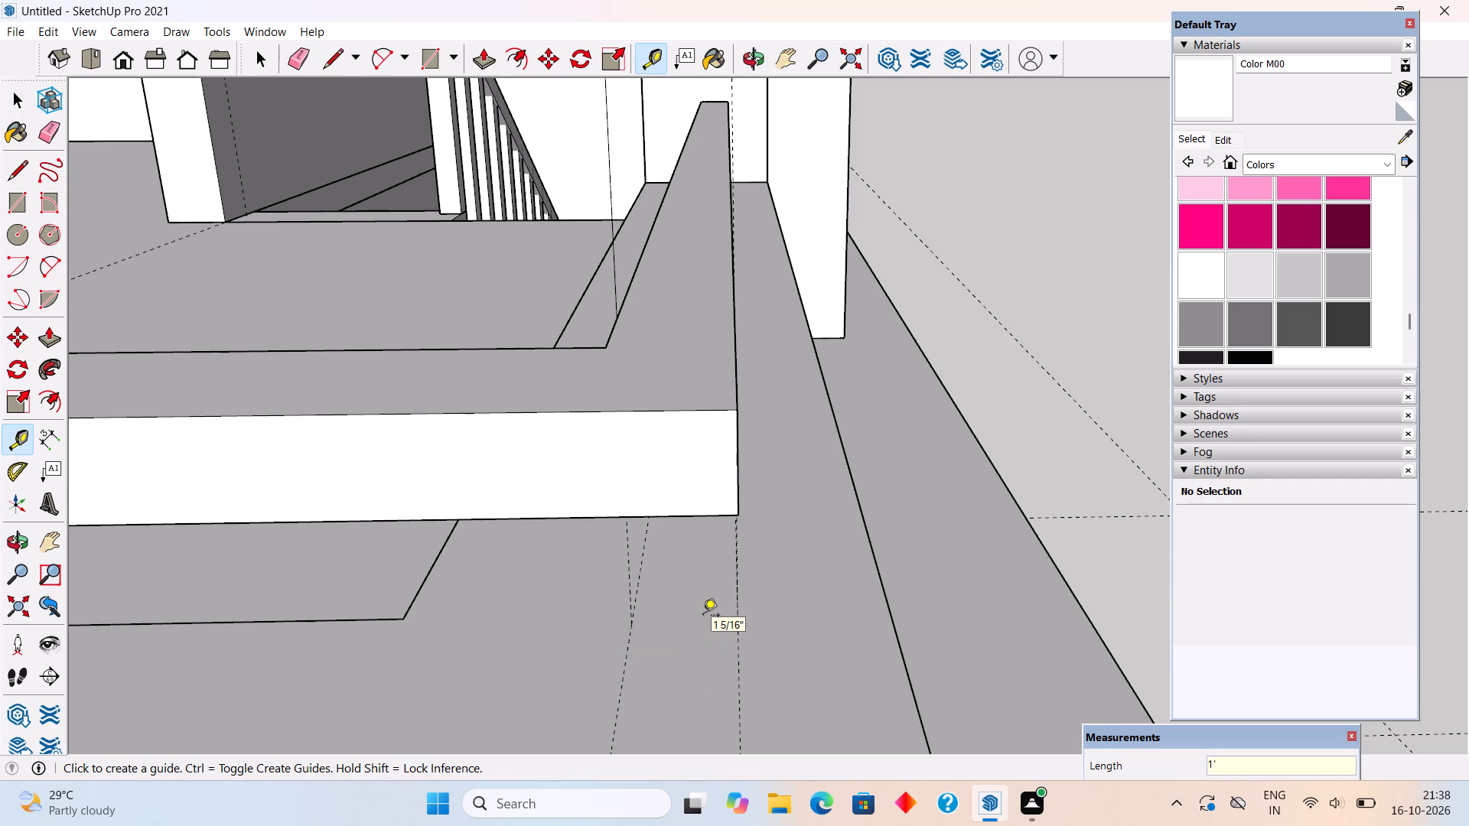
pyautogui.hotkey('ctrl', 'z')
# Offset a parallel guide 1" from the new parapet-top guide, toward the parapet guide below the rail's outer corner.
pyautogui.click(628, 662)
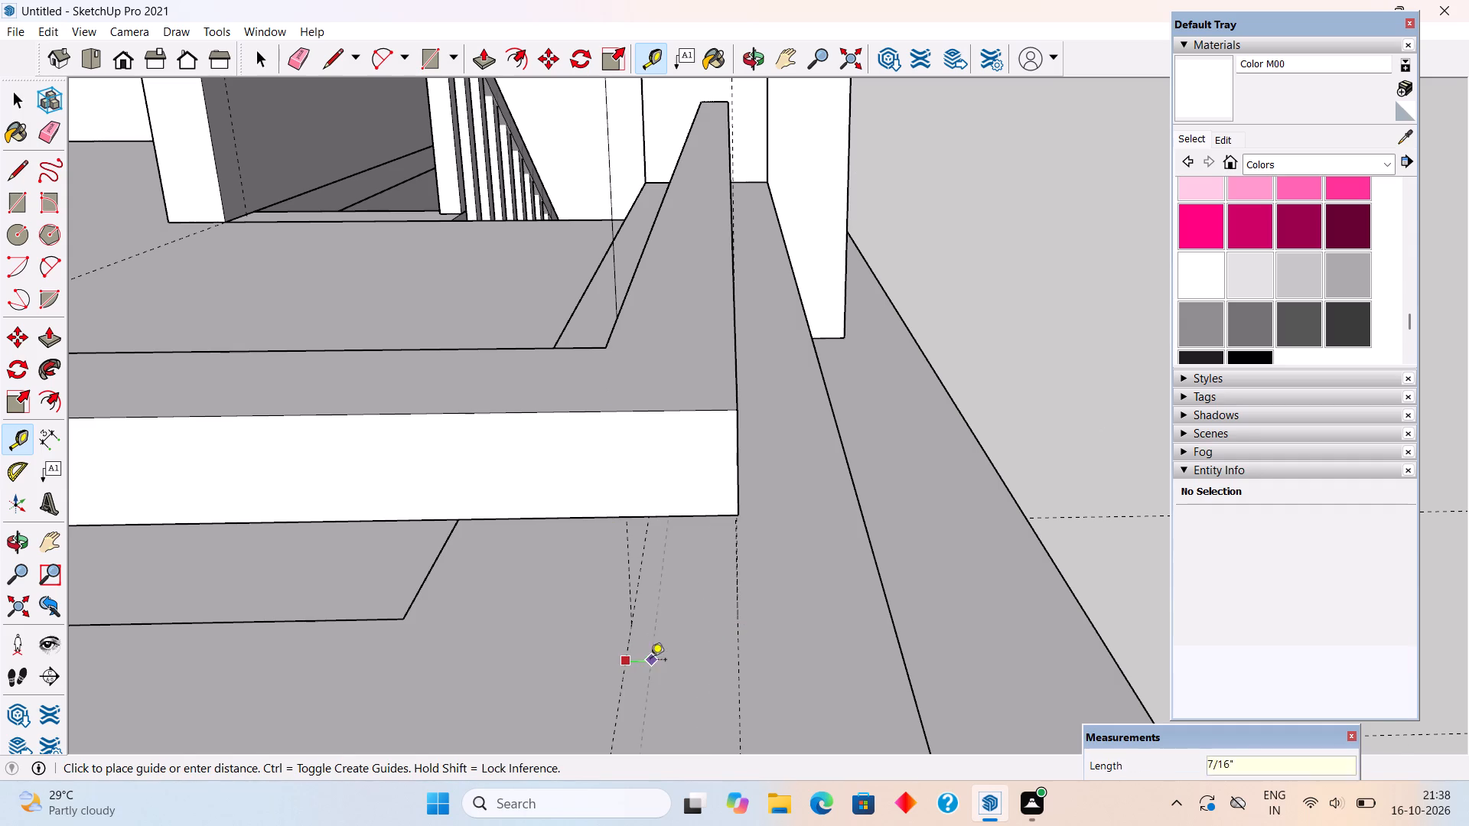
pyautogui.write('1"')
pyautogui.press('Return')
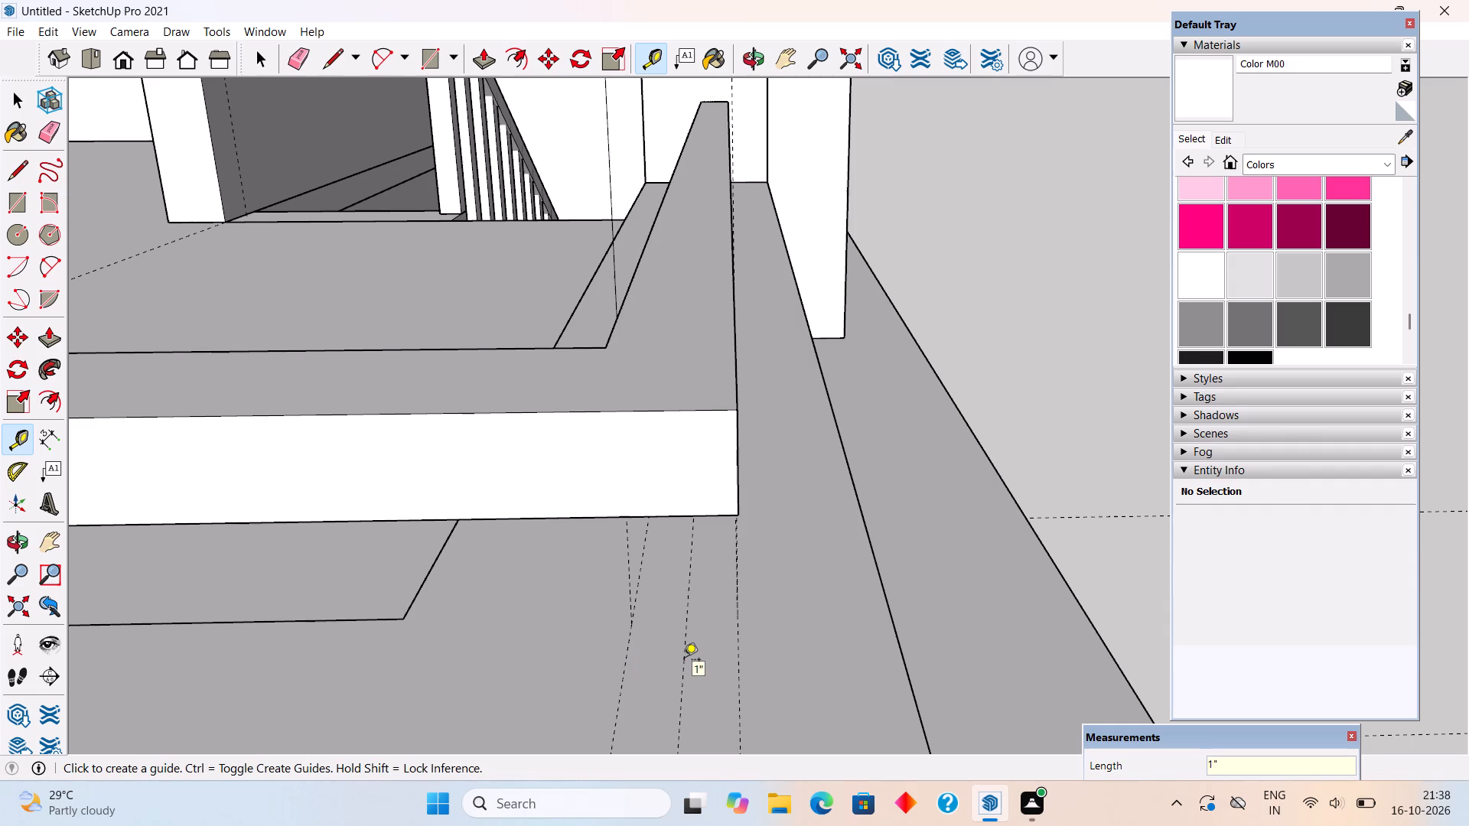
pyautogui.press('space')
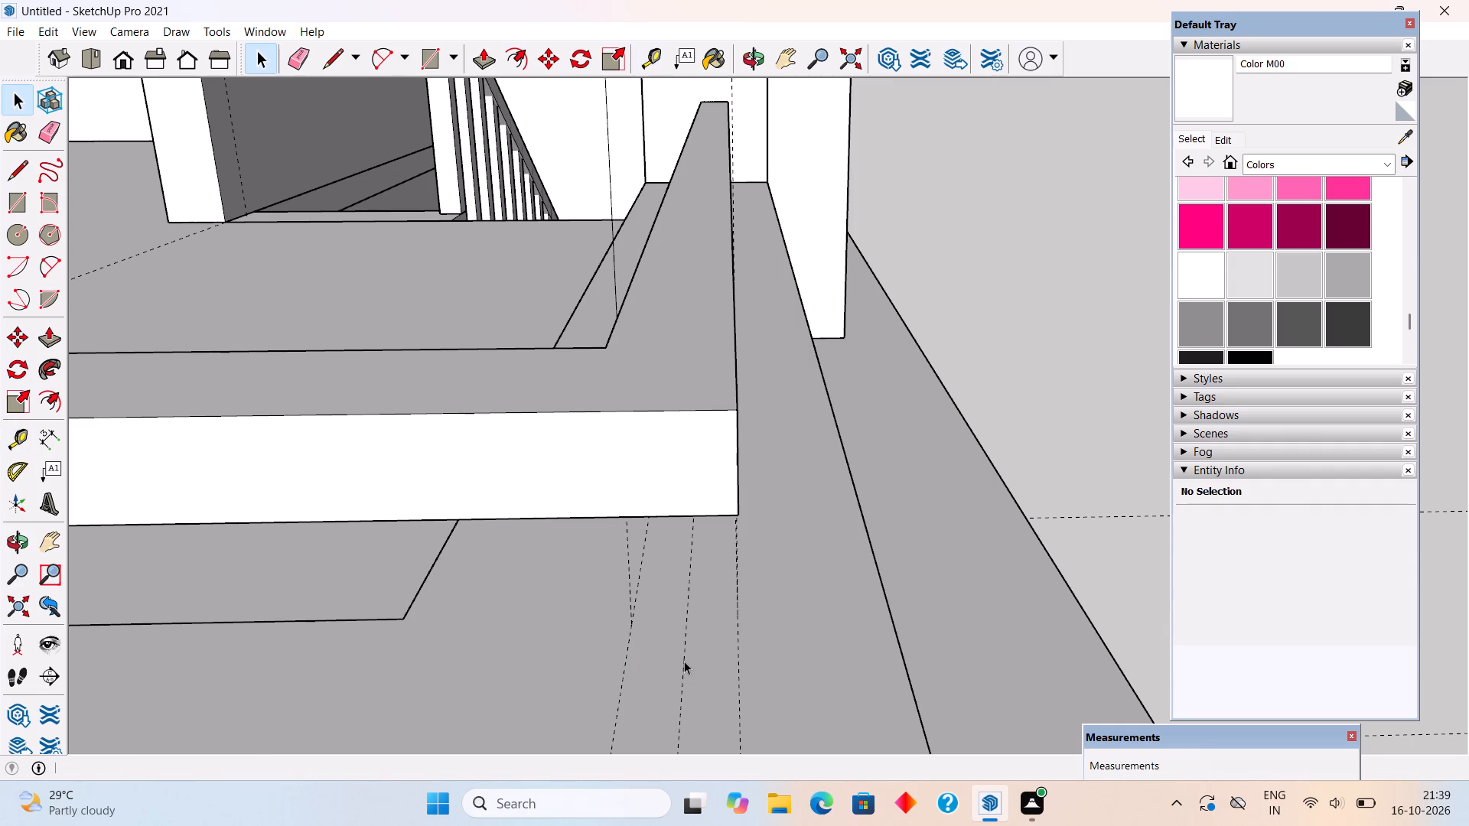
# Draw a circle of about 9/16" radius on the 1" offset guide and extrude it up about 1' 11 5/16" as a railing post.
pyautogui.press('c')
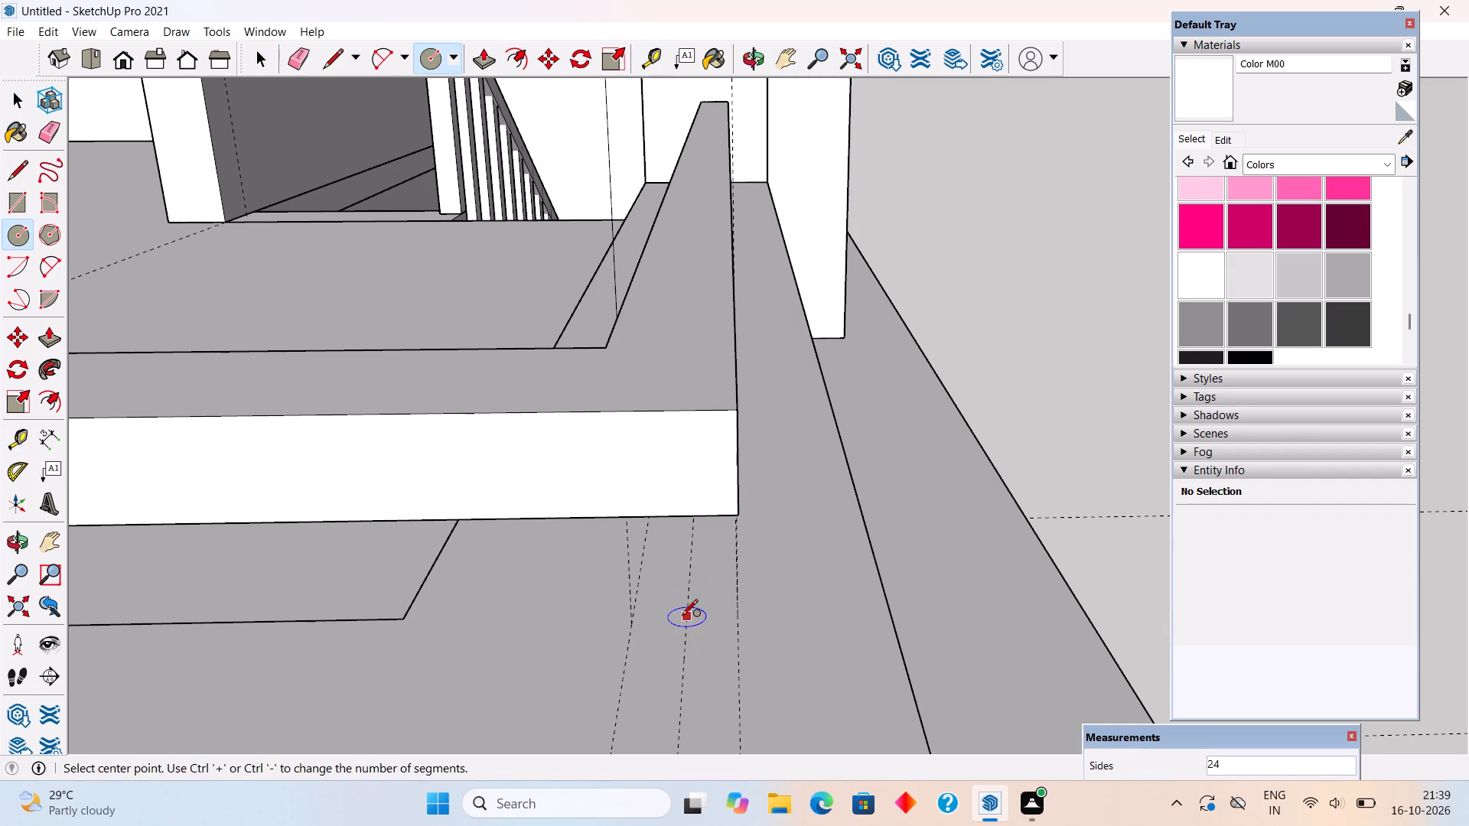
pyautogui.click(691, 625)
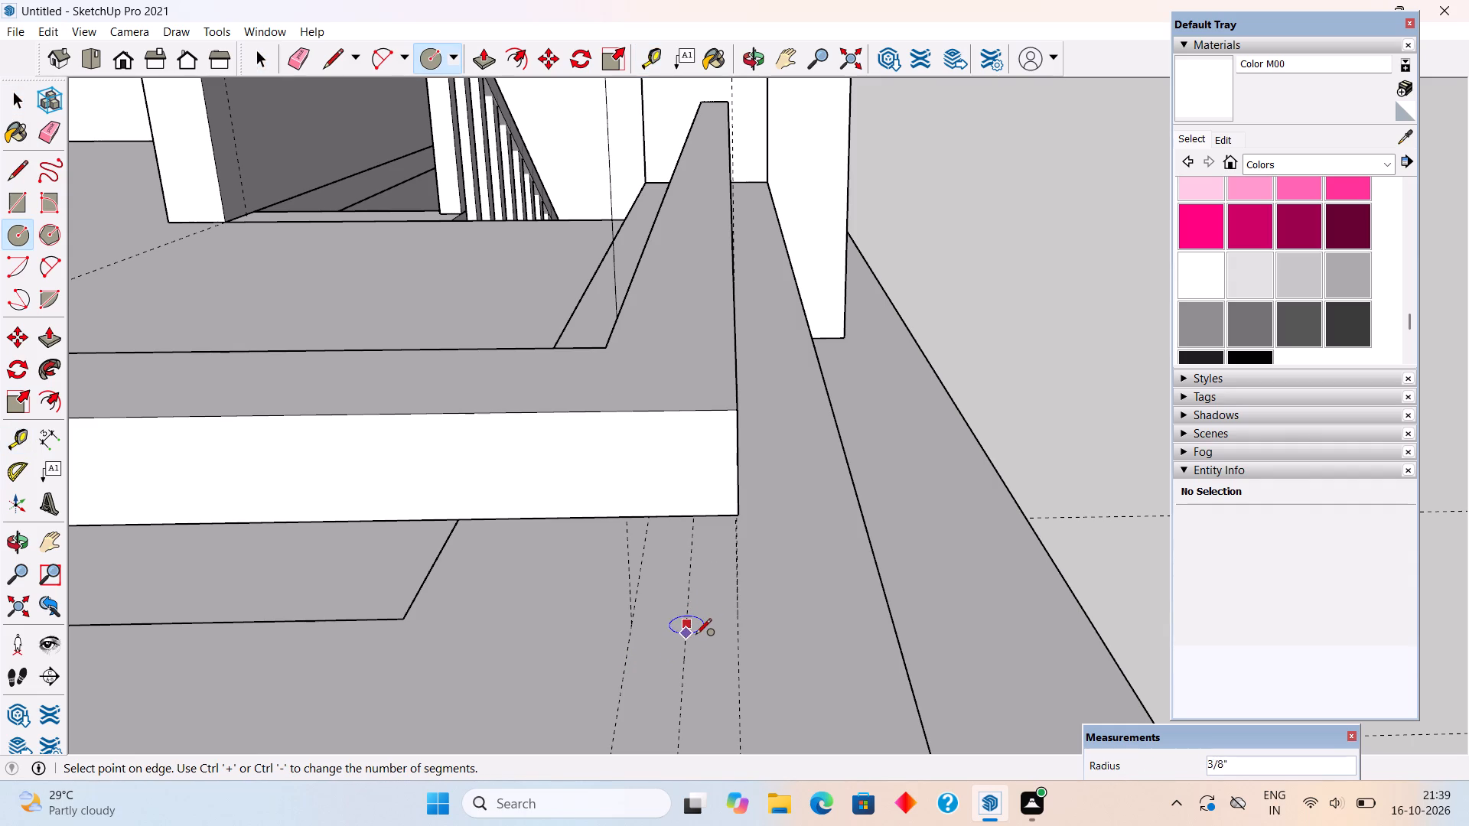
pyautogui.click(700, 639)
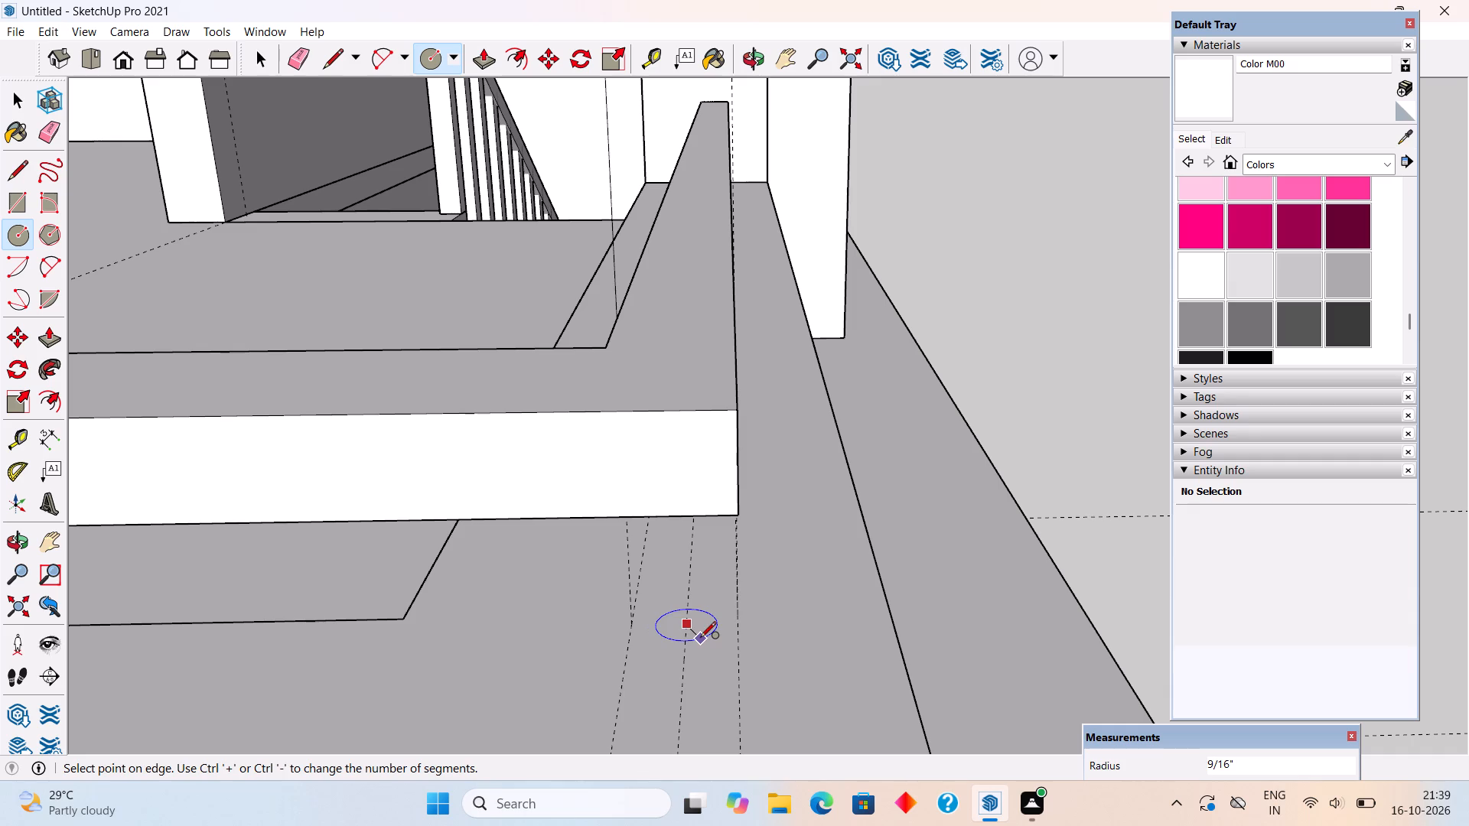
pyautogui.press('p')
pyautogui.click(695, 623)
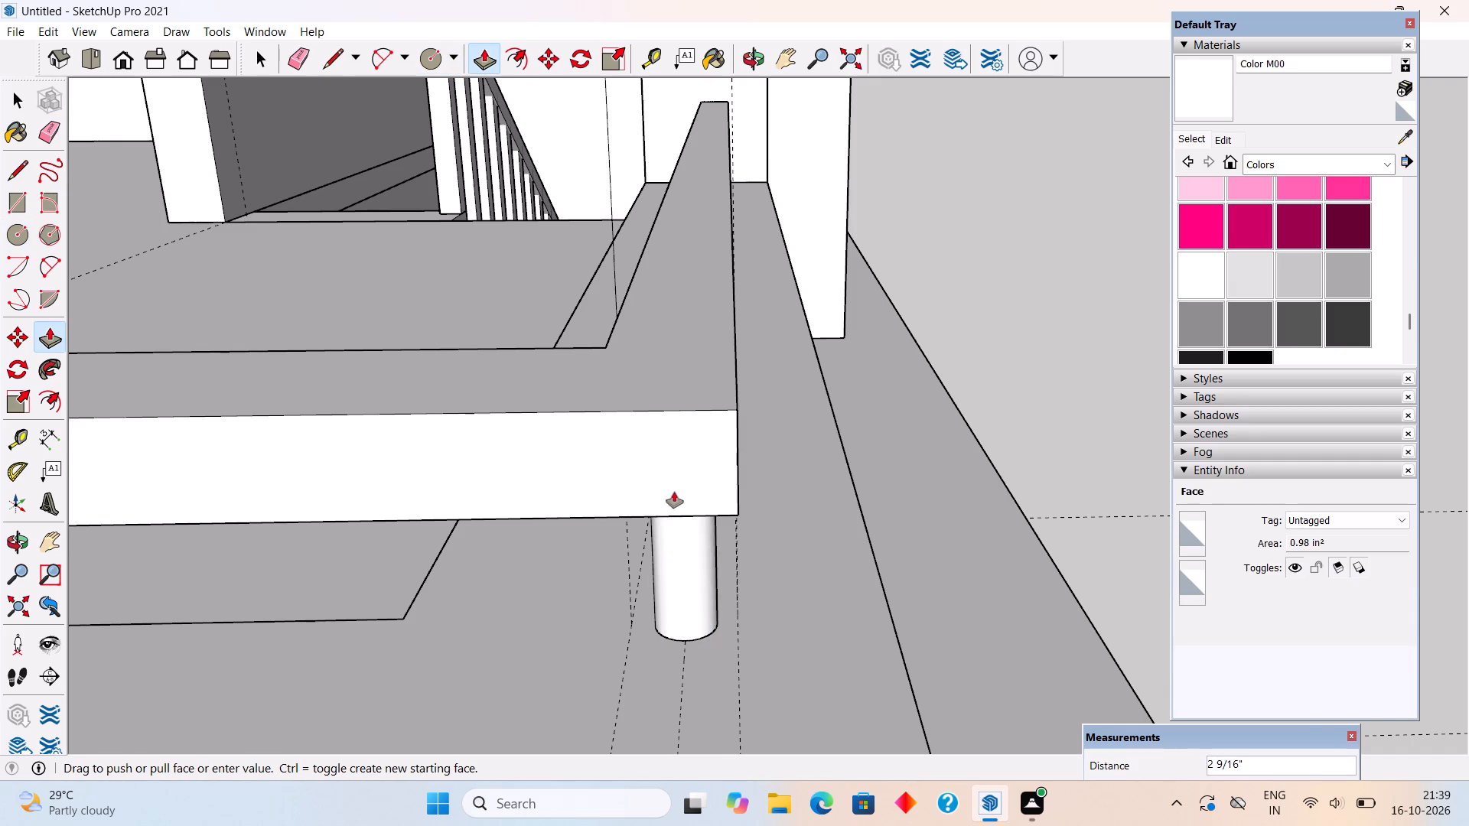
pyautogui.scroll(-15, 673, 489)
pyautogui.scroll(-4, 654, 317)
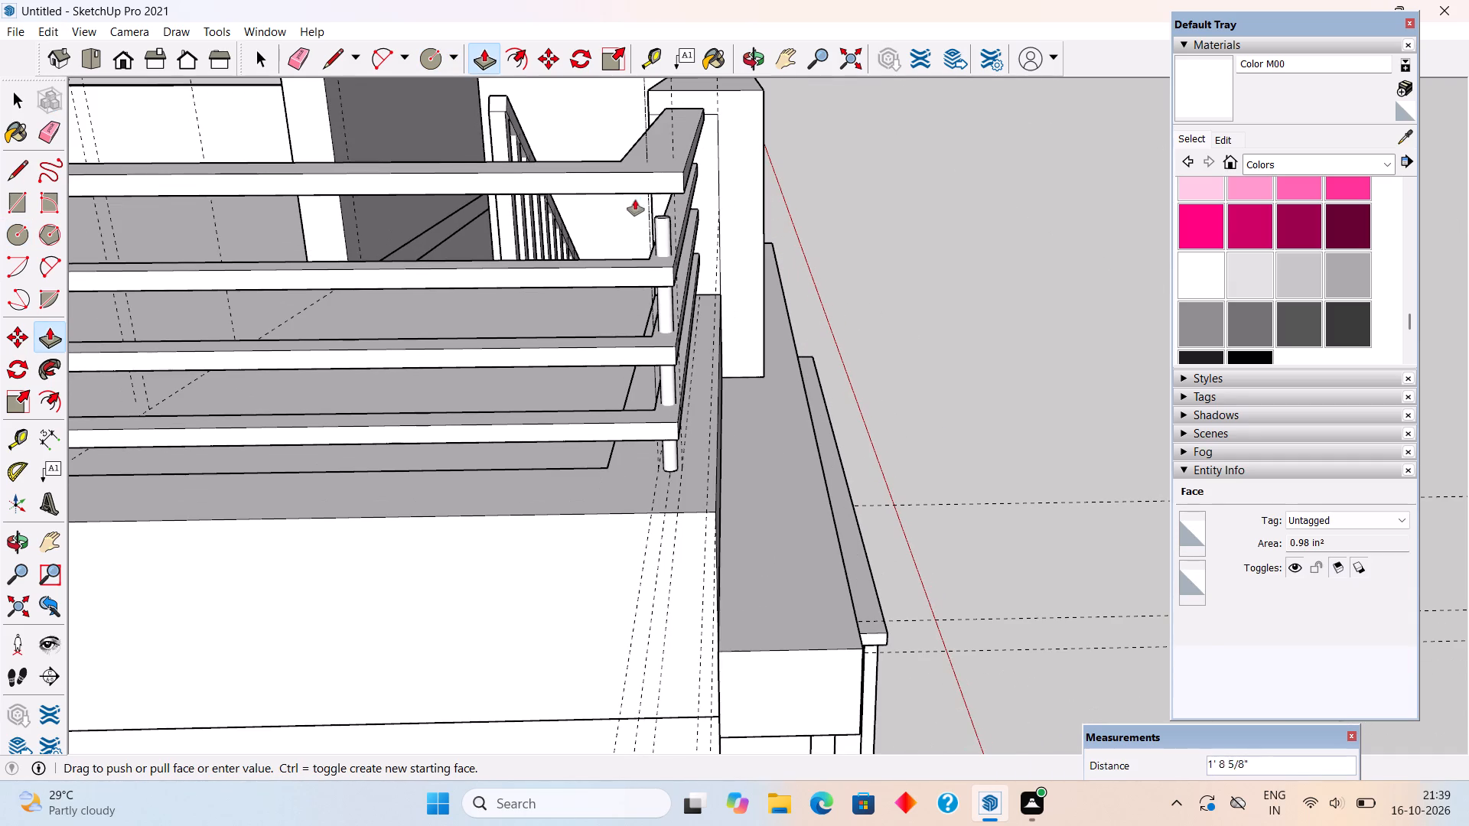
pyautogui.click(635, 190)
# Make the whole cylindrical railing post at the terrace corner into a group.
pyautogui.moveTo(803, 365); pyautogui.dragTo(602, 383, button='middle')
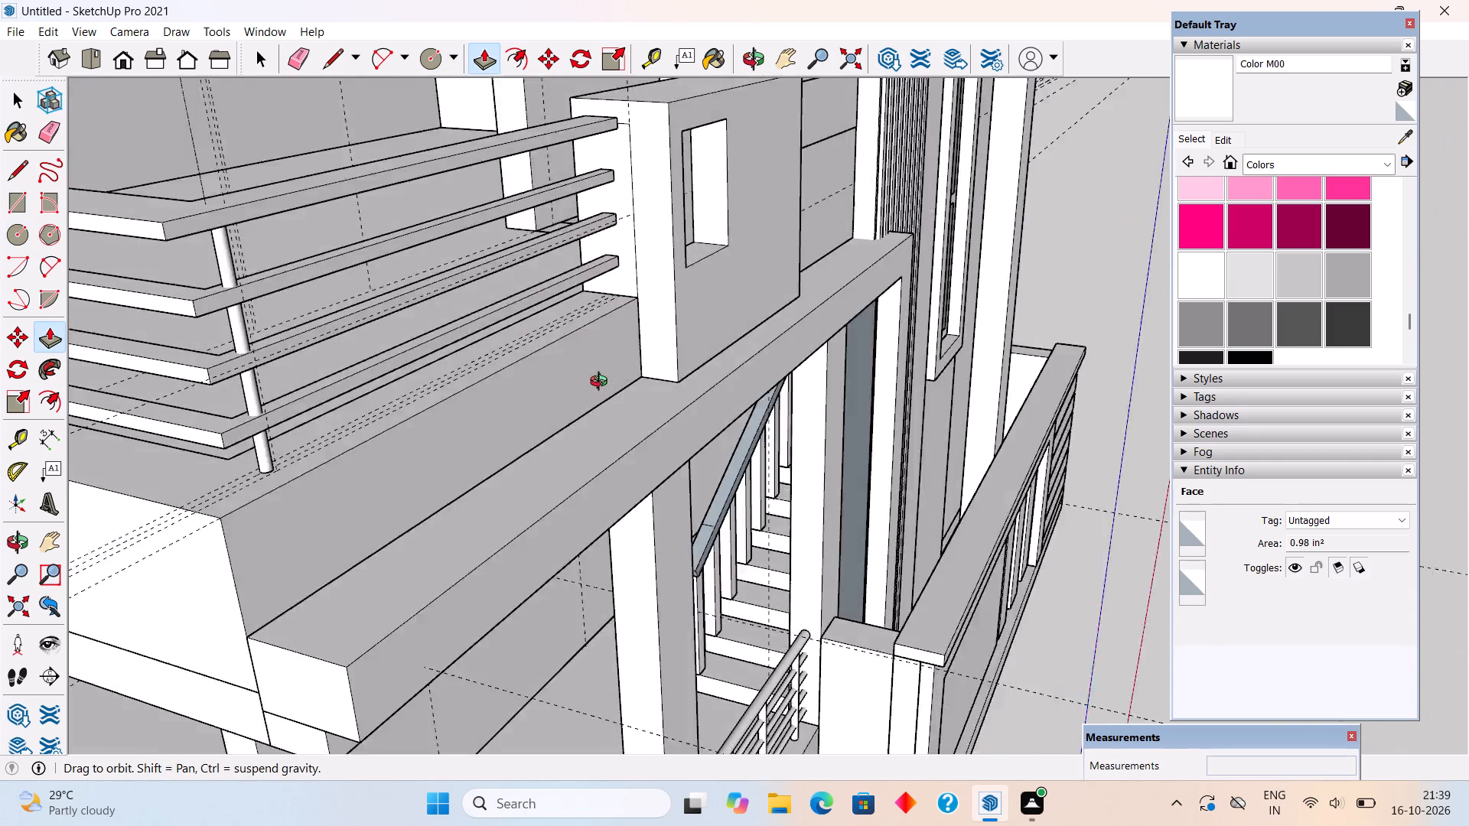
pyautogui.moveTo(602, 383); pyautogui.dragTo(591, 378, button='middle')
pyautogui.scroll(-8, 591, 378)
pyautogui.moveTo(618, 450); pyautogui.dragTo(265, 418, button='middle')
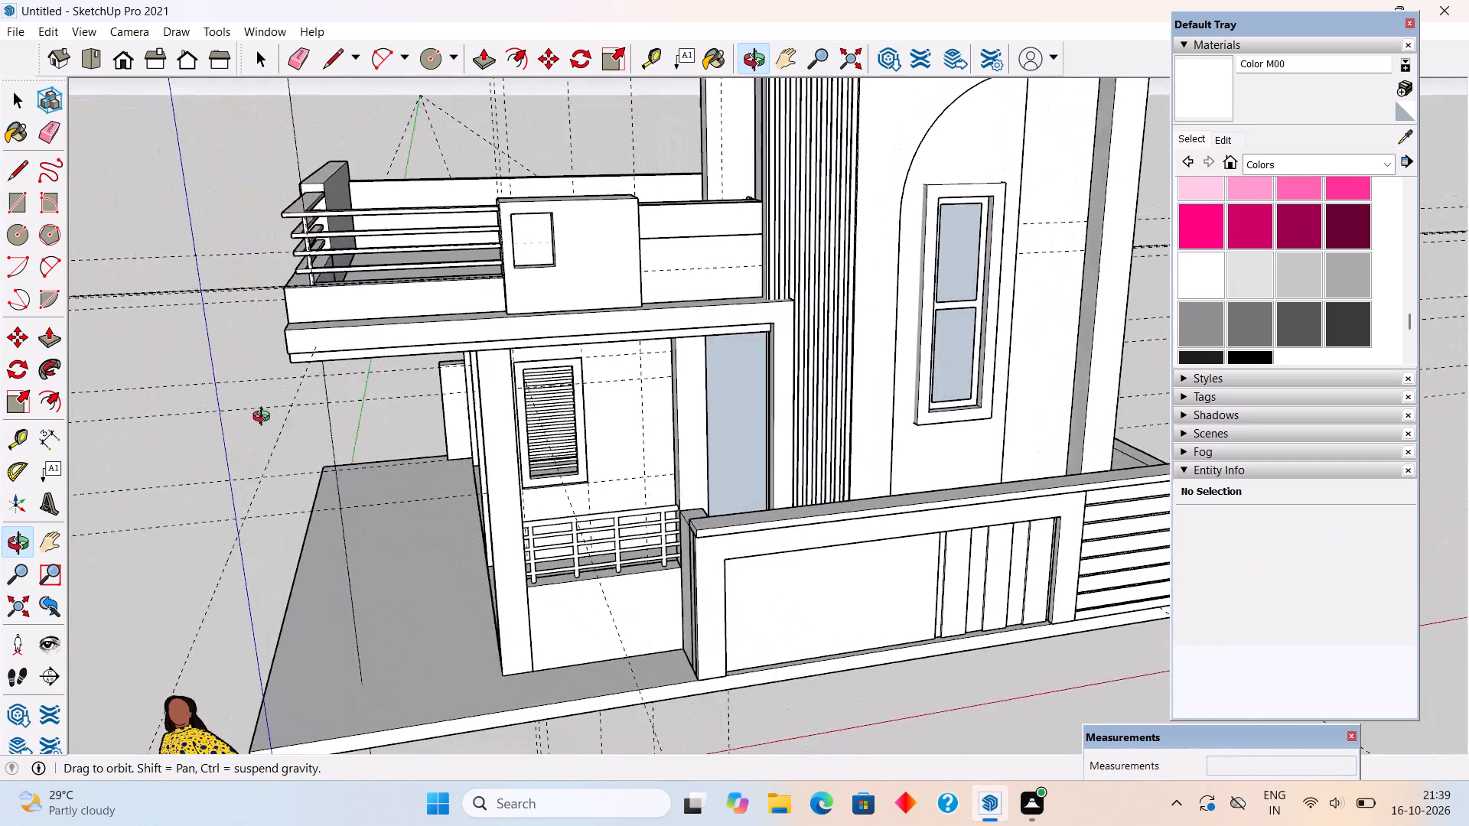
pyautogui.moveTo(265, 418); pyautogui.dragTo(341, 322, button='middle')
pyautogui.scroll(3, 347, 323)
pyautogui.scroll(13, 298, 212)
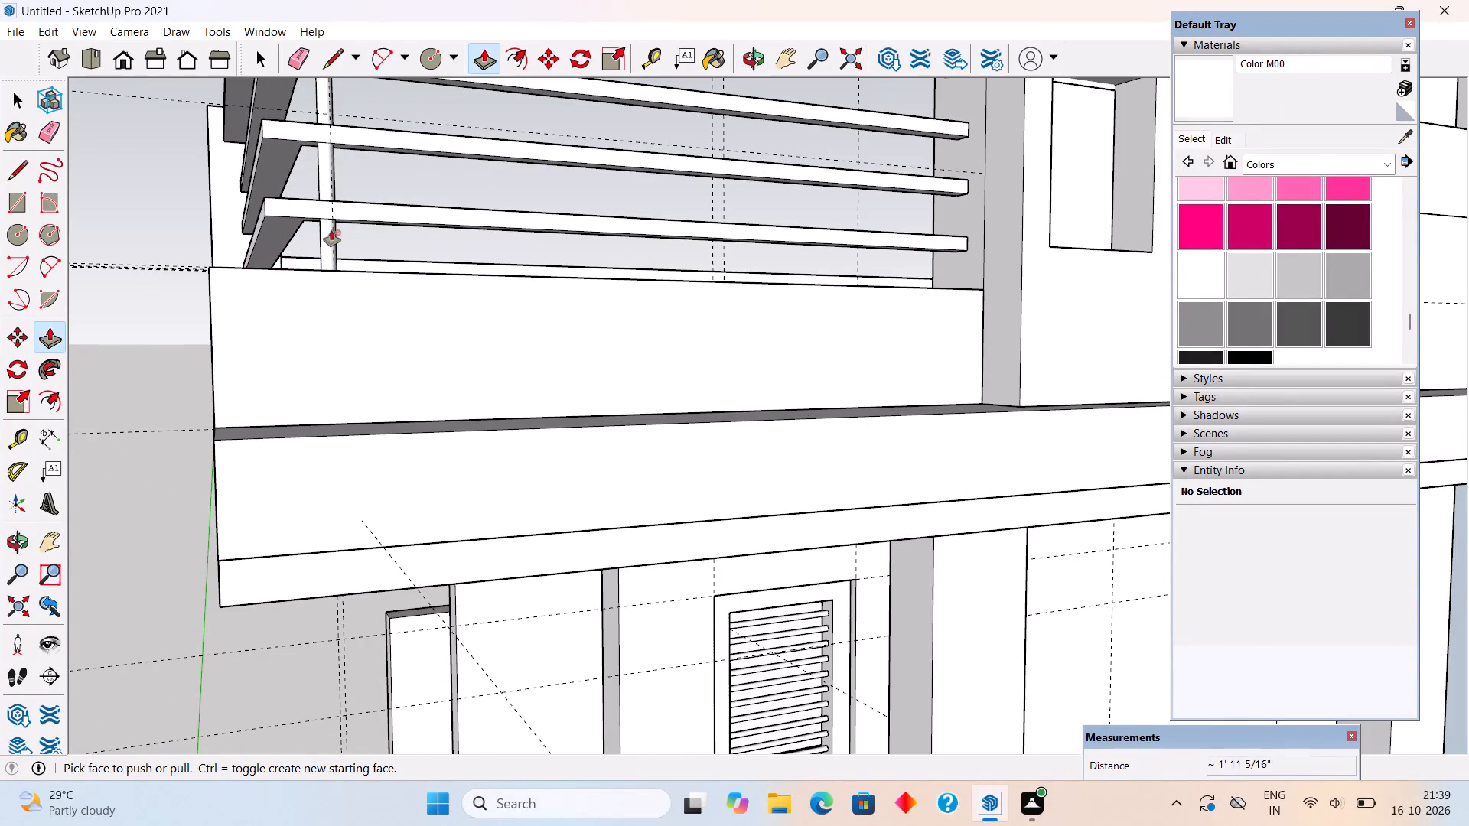
pyautogui.press('space')
pyautogui.tripleClick(331, 238)
pyautogui.rightClick(331, 238)
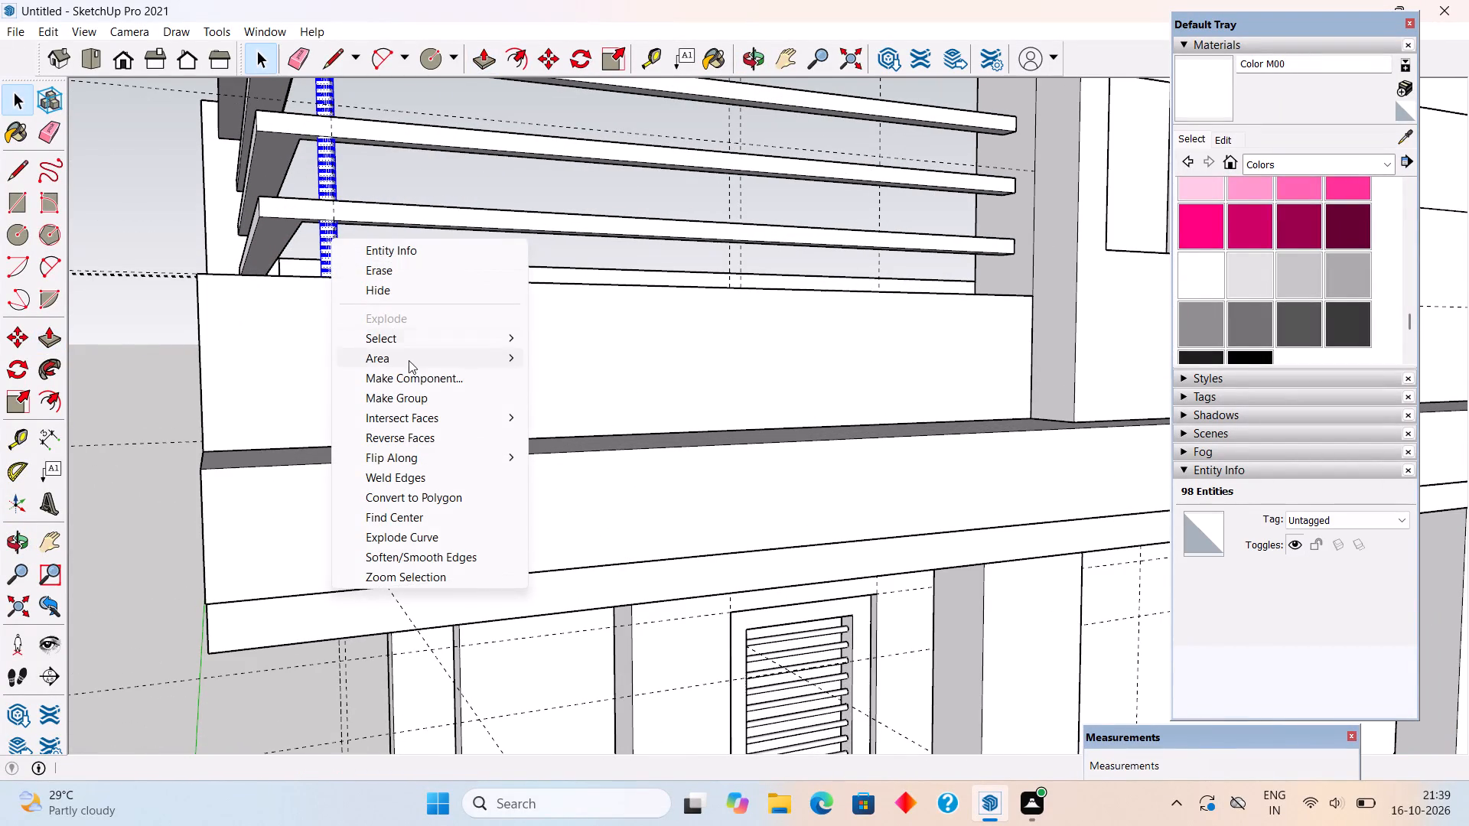
pyautogui.click(422, 400)
# Move the grouped post about 3 3/16" along the red axis toward the railing's outer corner.
pyautogui.moveTo(351, 272); pyautogui.dragTo(354, 363, button='middle')
pyautogui.scroll(-1, 351, 299)
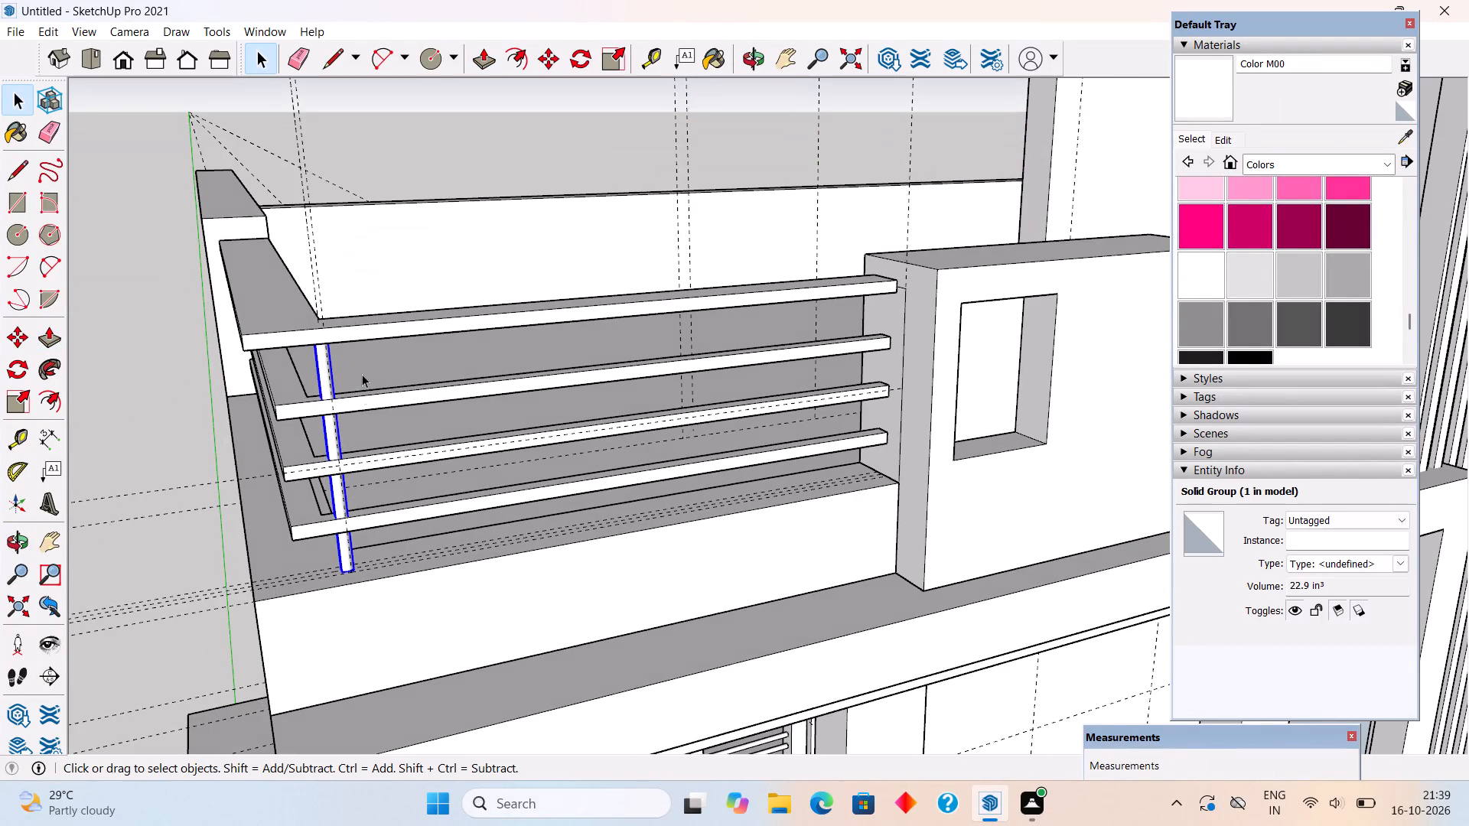
pyautogui.scroll(5, 364, 618)
pyautogui.scroll(3, 321, 569)
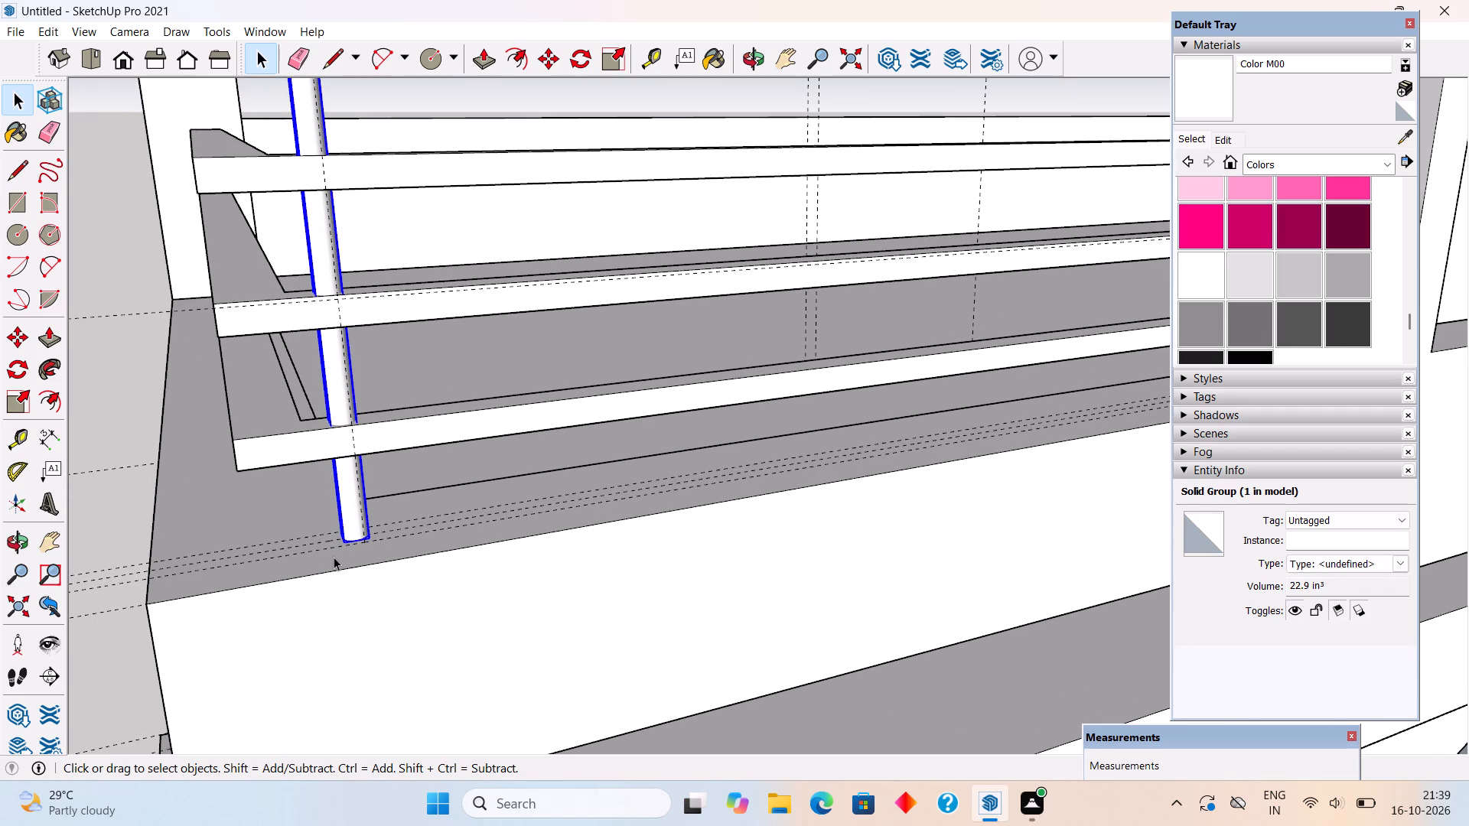
pyautogui.press('m')
pyautogui.click(343, 537)
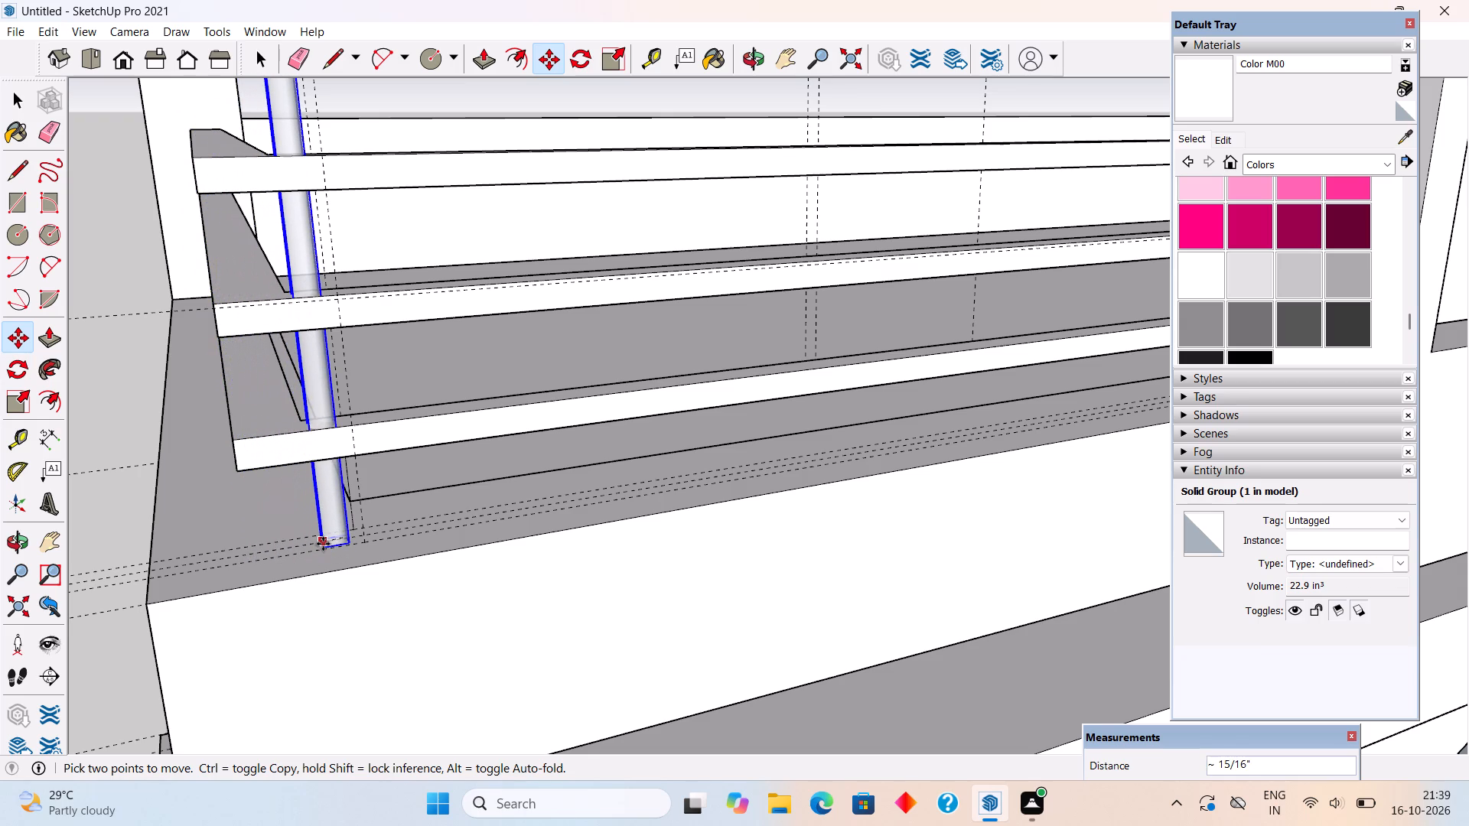
pyautogui.press('space')
pyautogui.press('m')
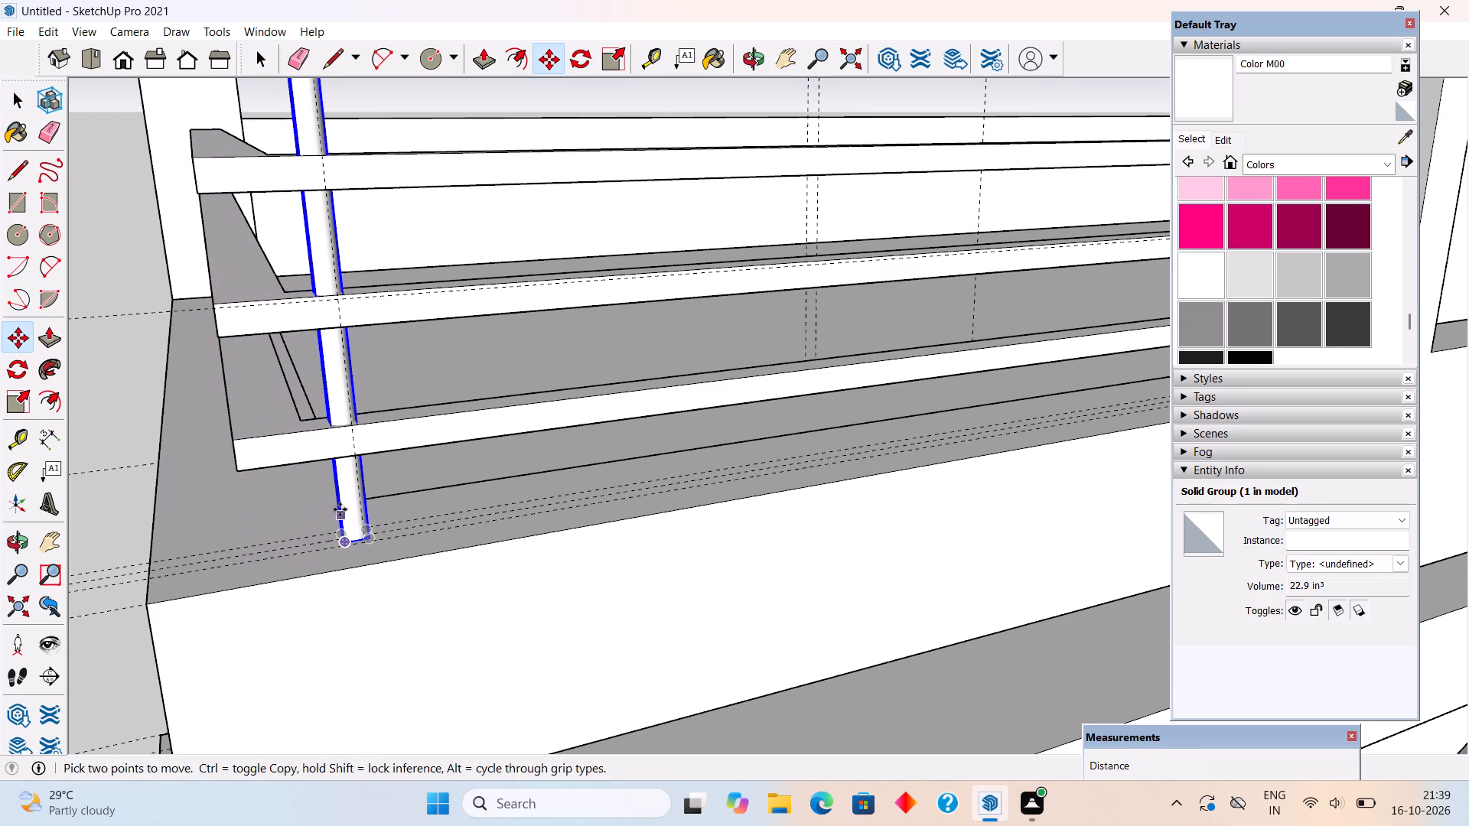
pyautogui.click(341, 476)
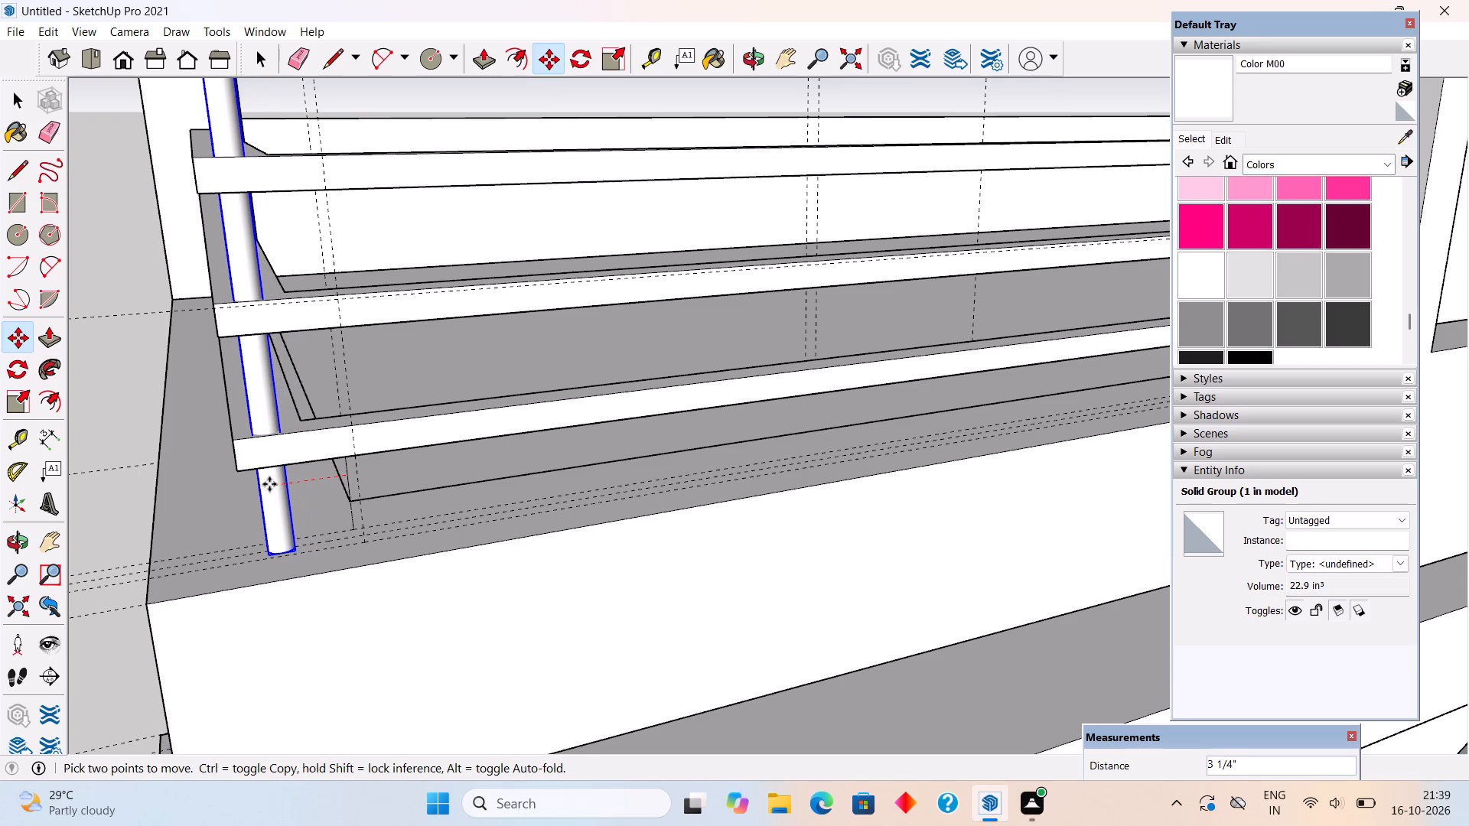
pyautogui.click(270, 483)
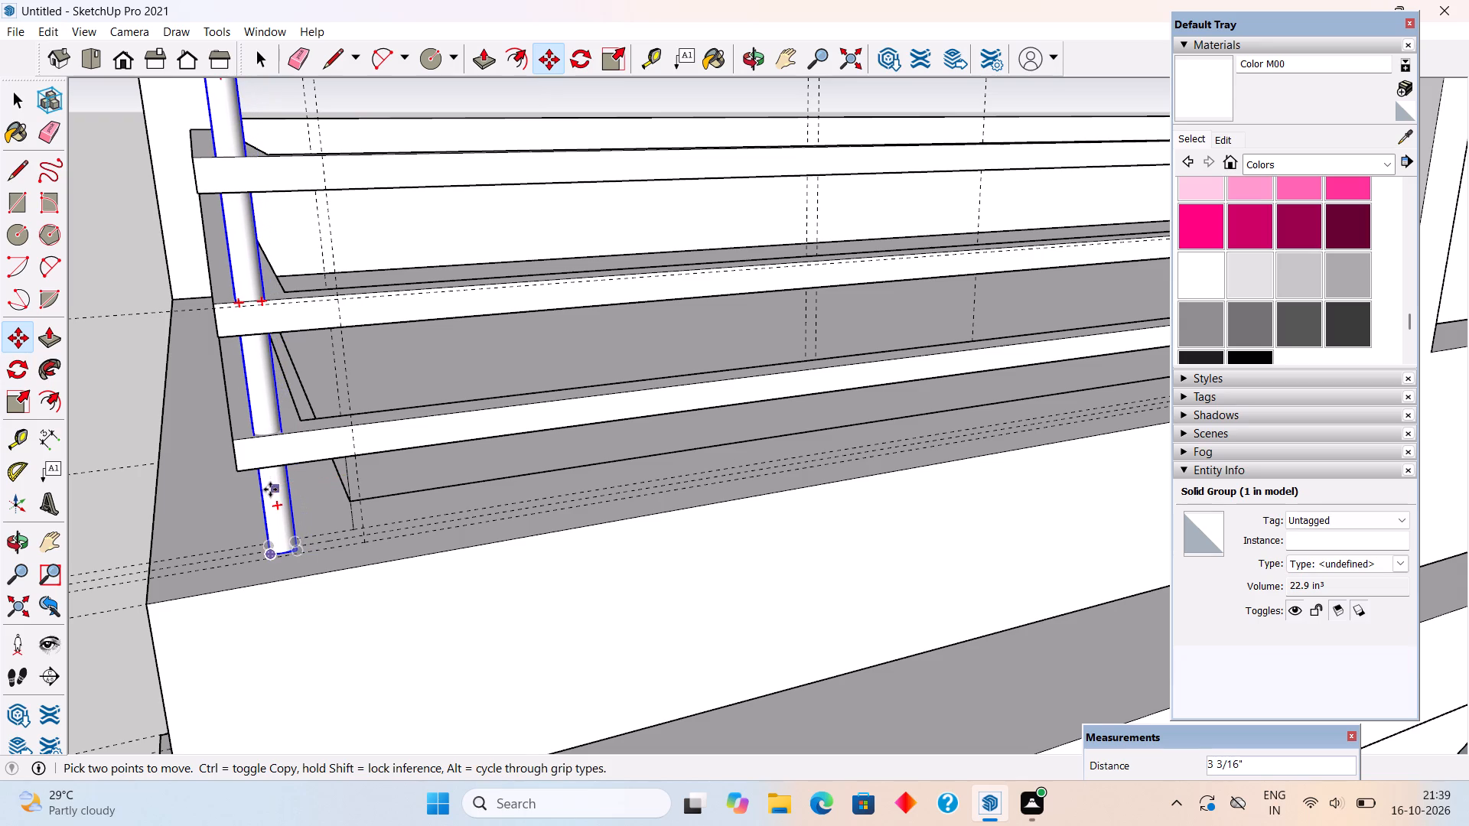
# Undo the grouped post's last move and reposition the post about 2 15/16" along the red axis toward the railing's outer corner.
pyautogui.click(272, 500)
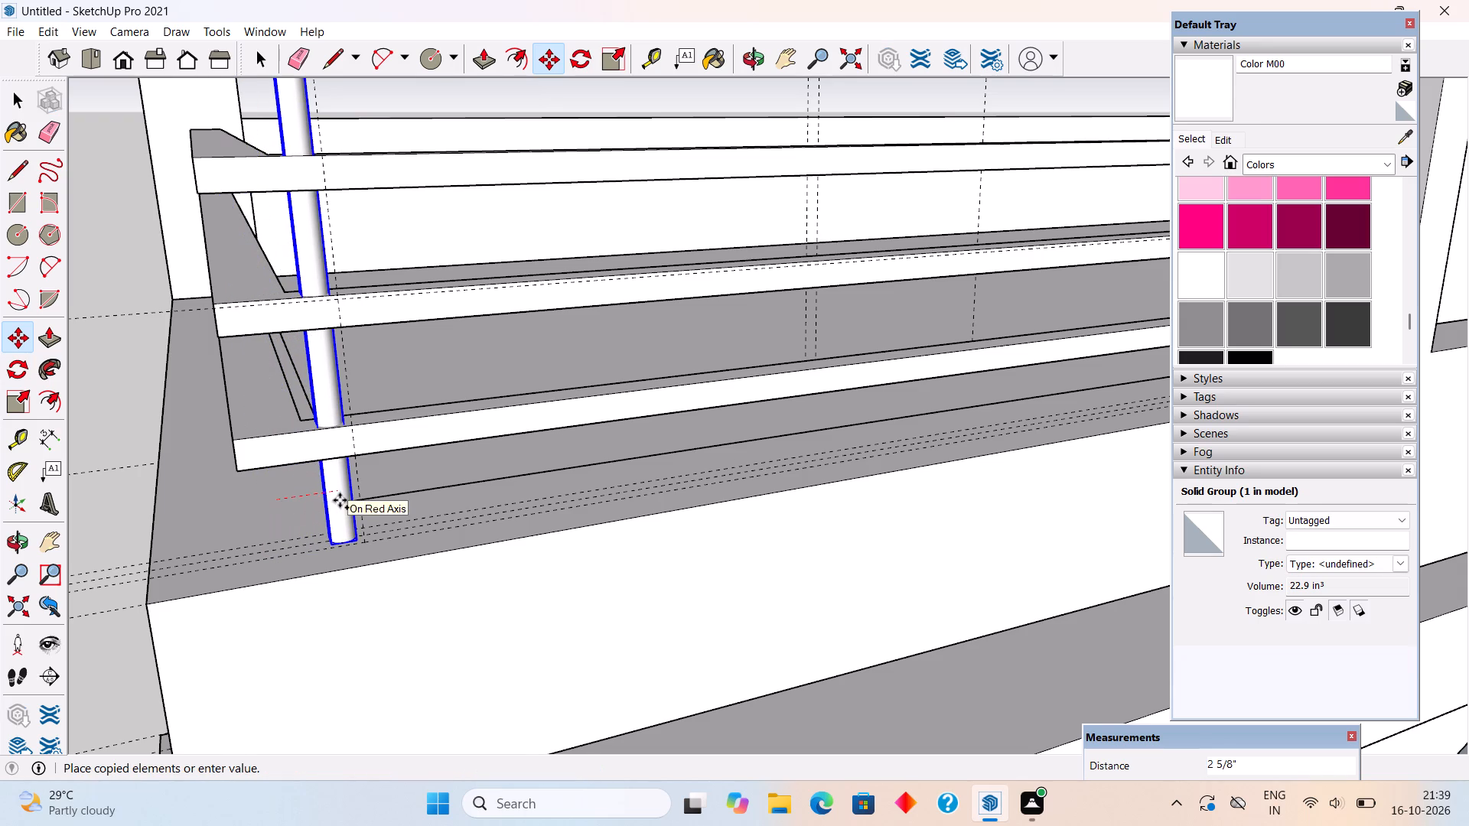
pyautogui.scroll(-9, 340, 500)
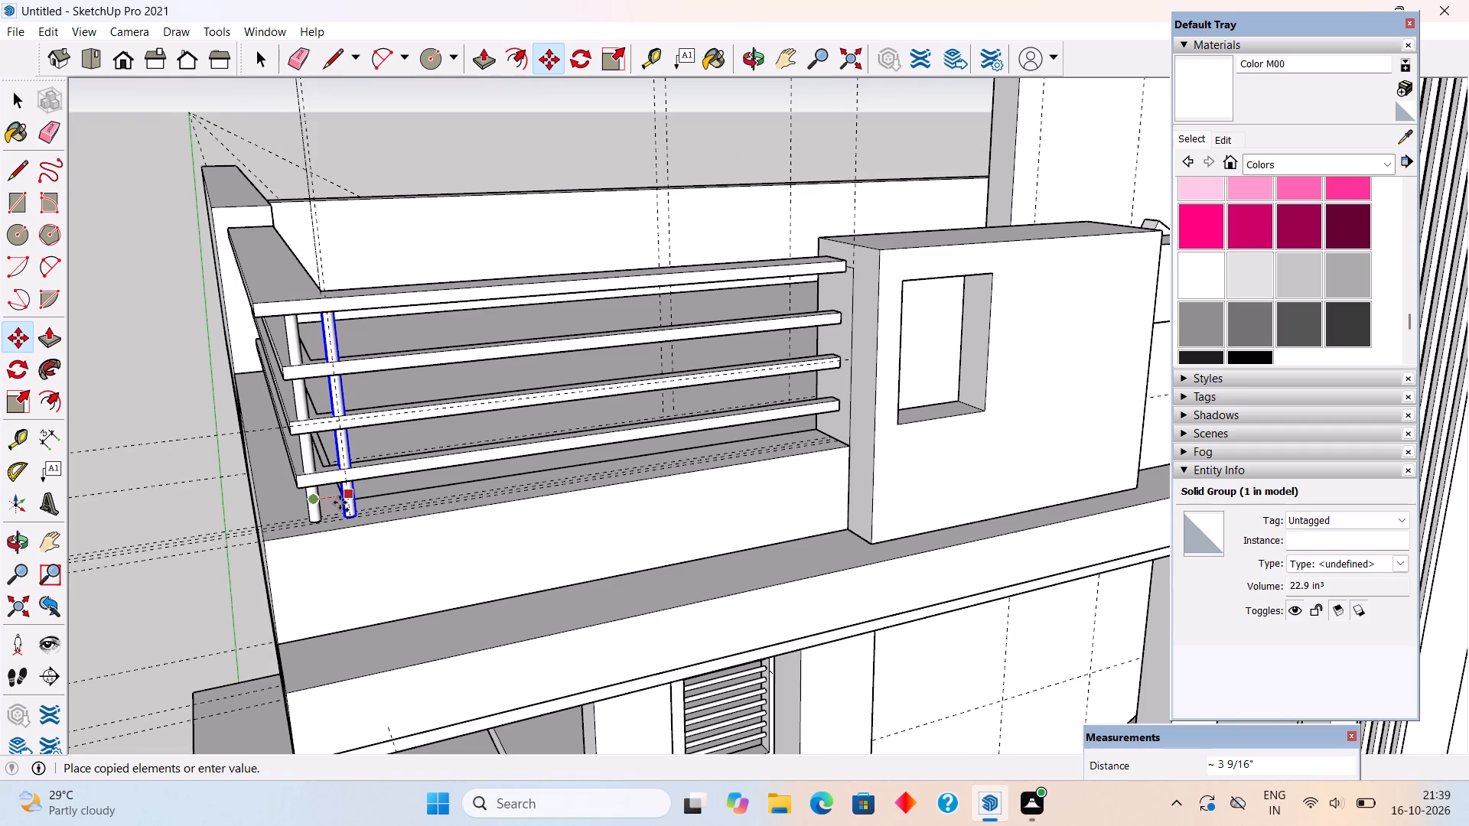
pyautogui.hotkey('ctrl', 'z')
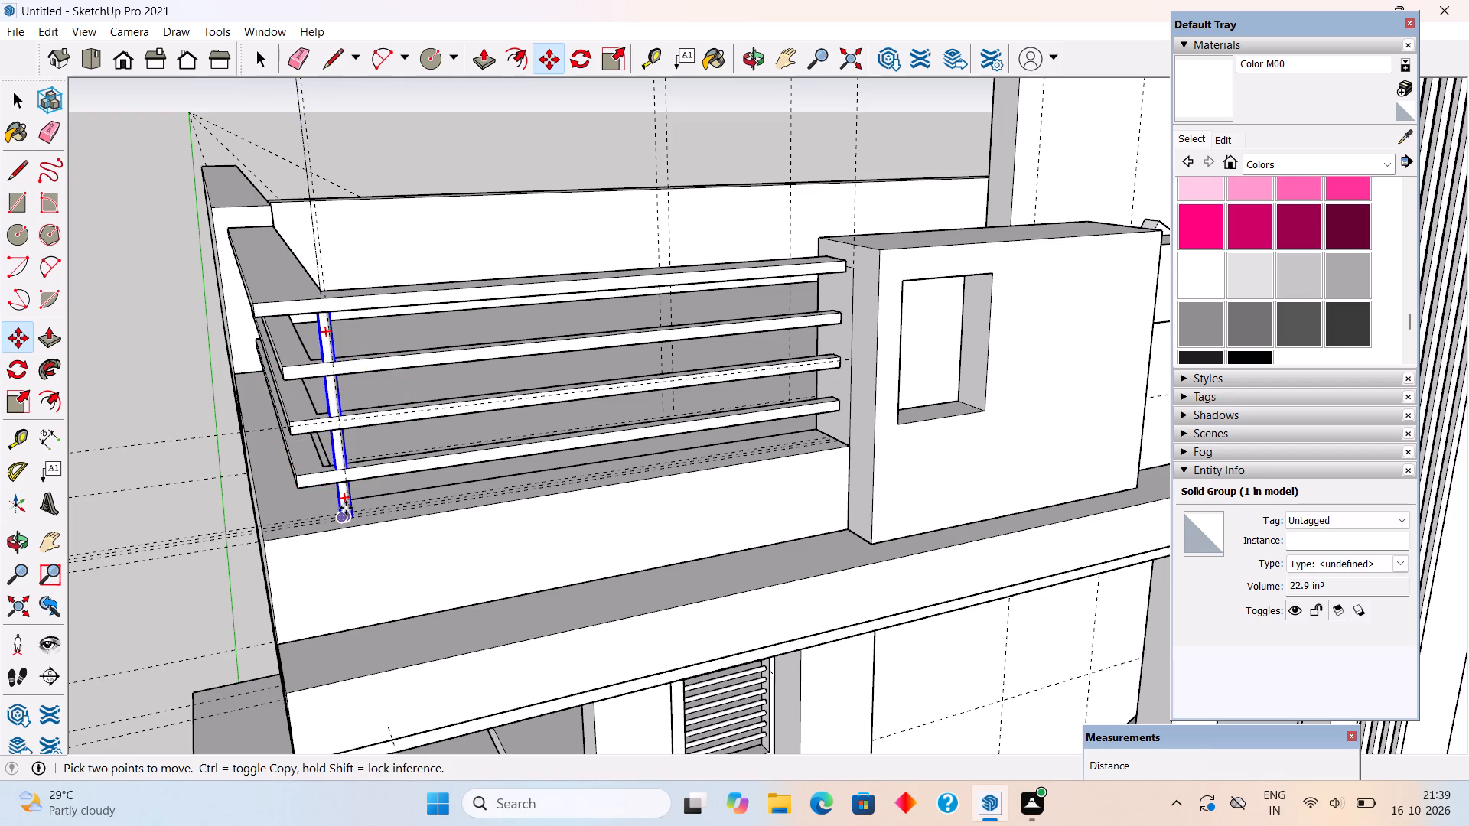
pyautogui.scroll(10, 346, 508)
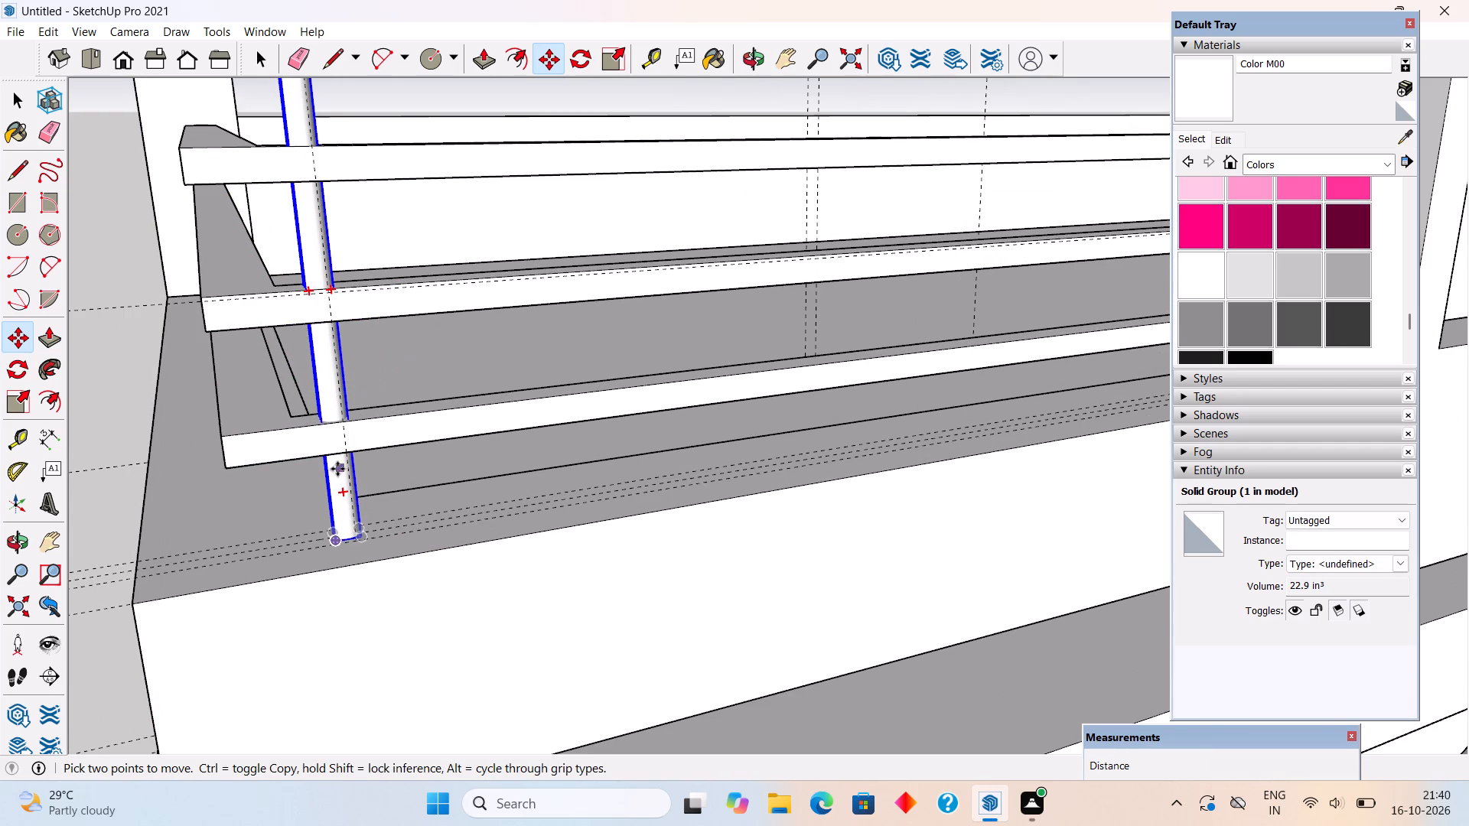
pyautogui.click(337, 469)
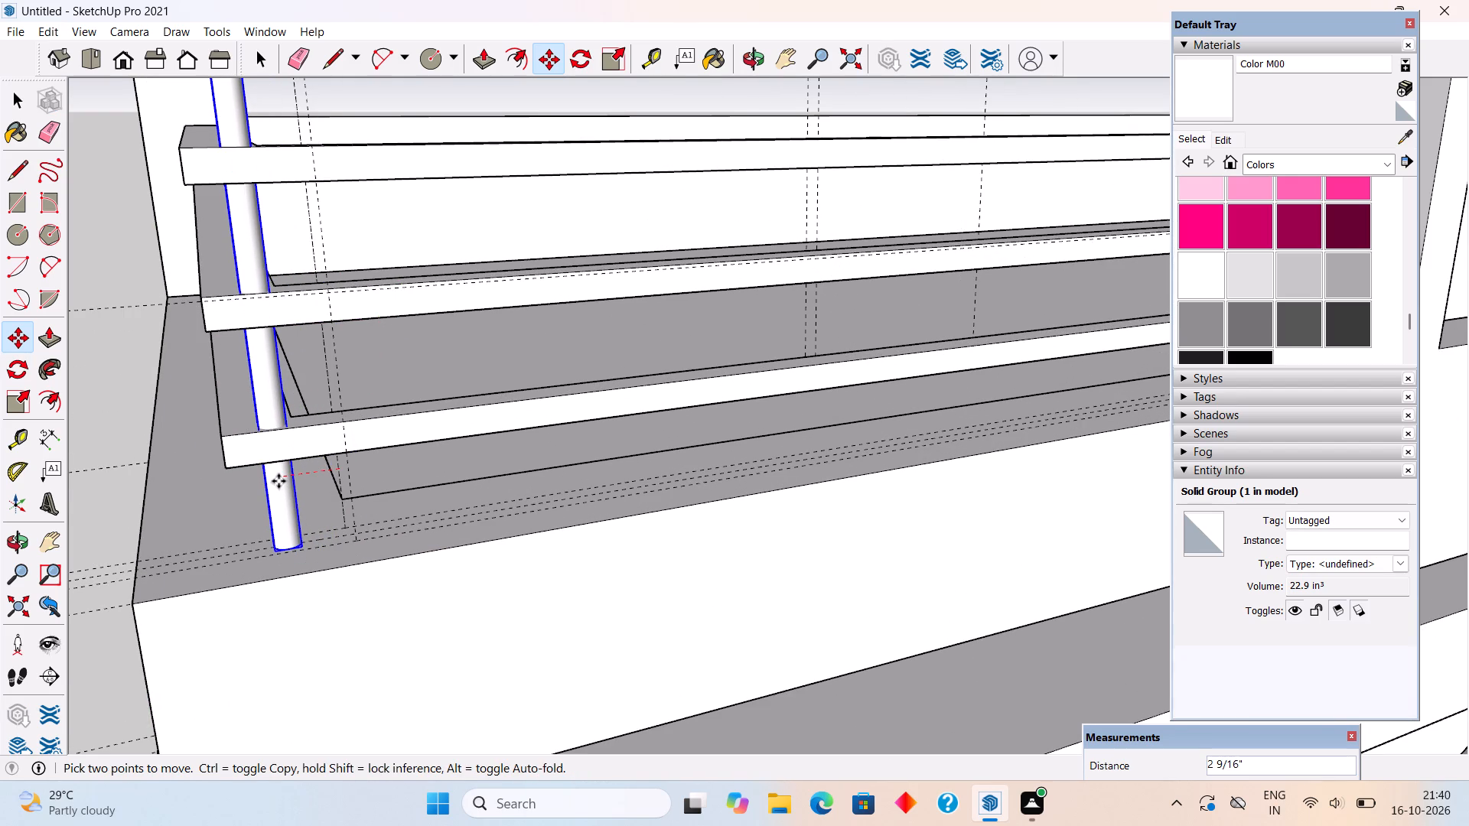
pyautogui.click(269, 480)
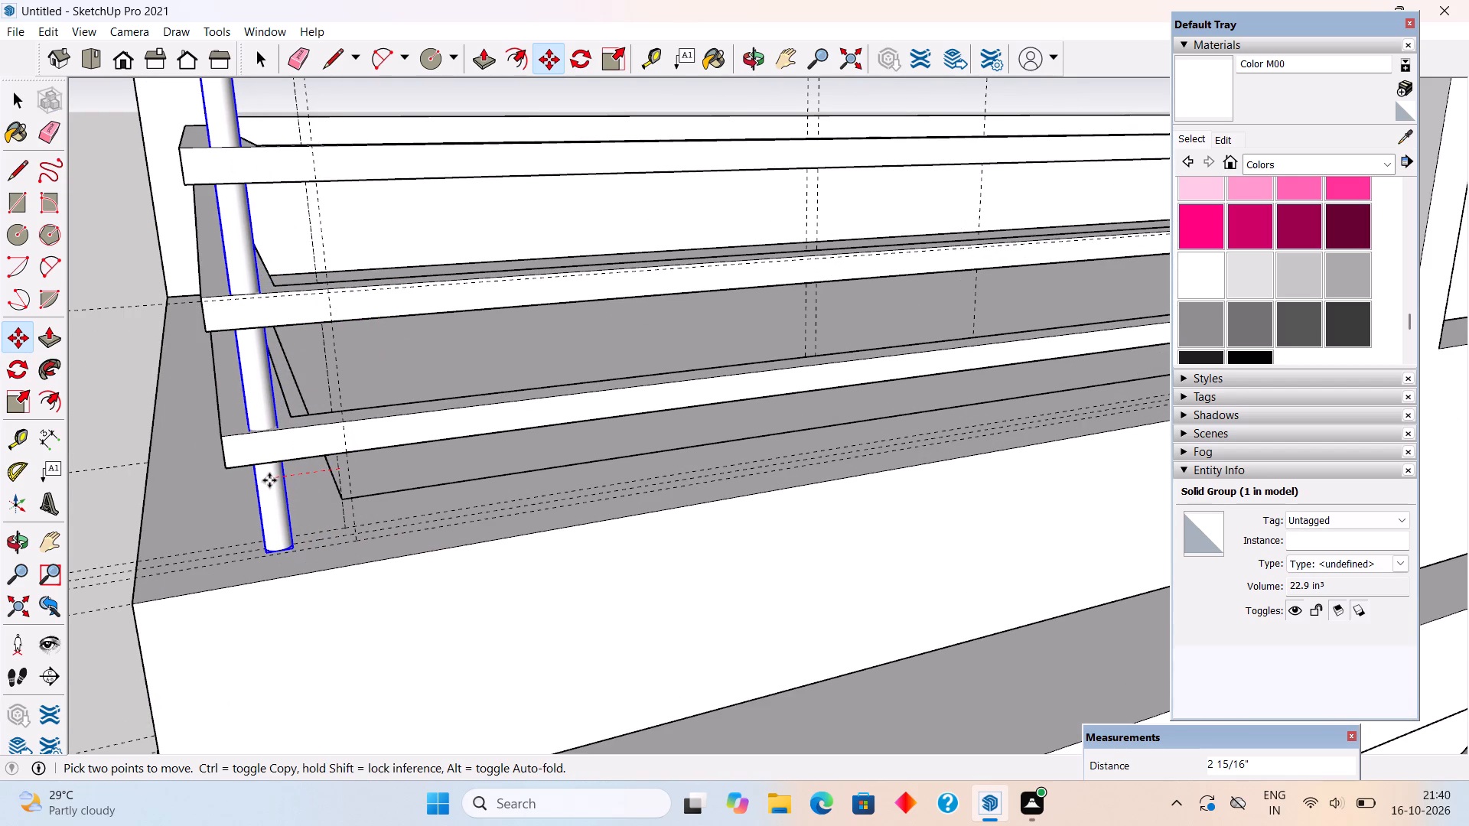
# Copy the post three times along the front railing on the red axis, at successive spacings of about 6", 1' 9 9/16" and 2' 2 1/8".
pyautogui.click(269, 481)
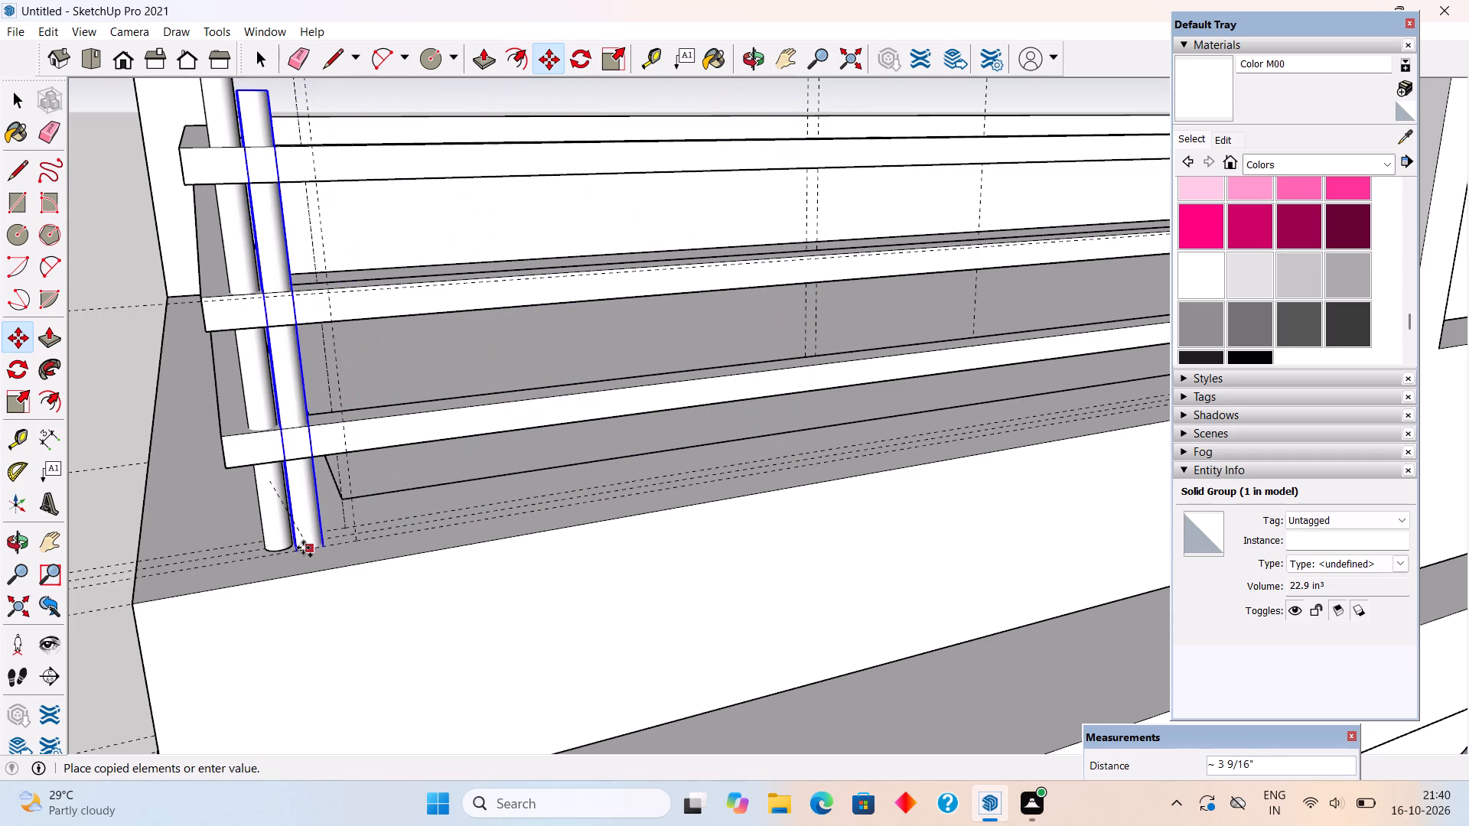
pyautogui.moveTo(539, 494); pyautogui.dragTo(344, 505, button='middle')
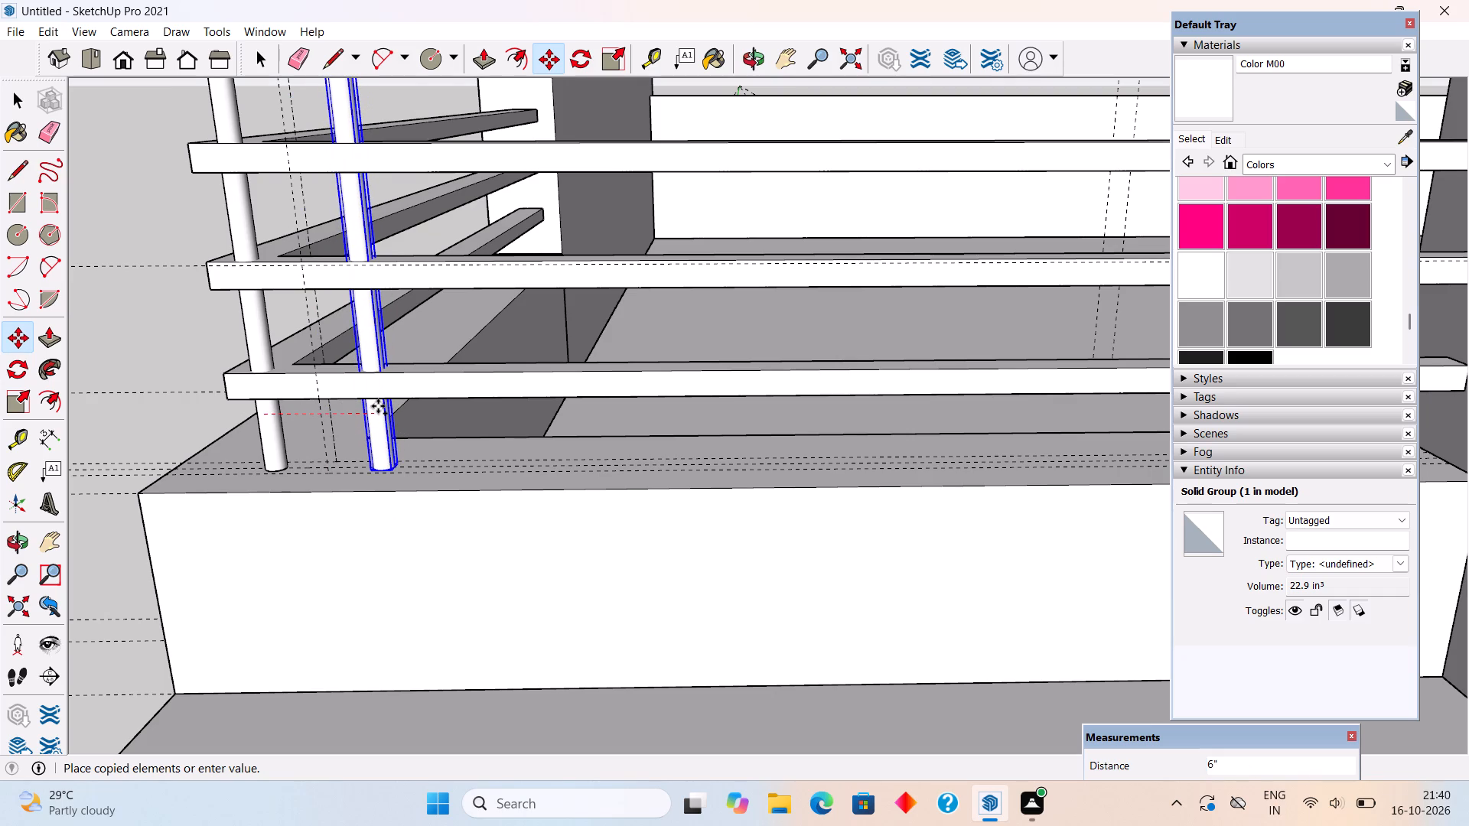
pyautogui.click(378, 406)
pyautogui.click(378, 406)
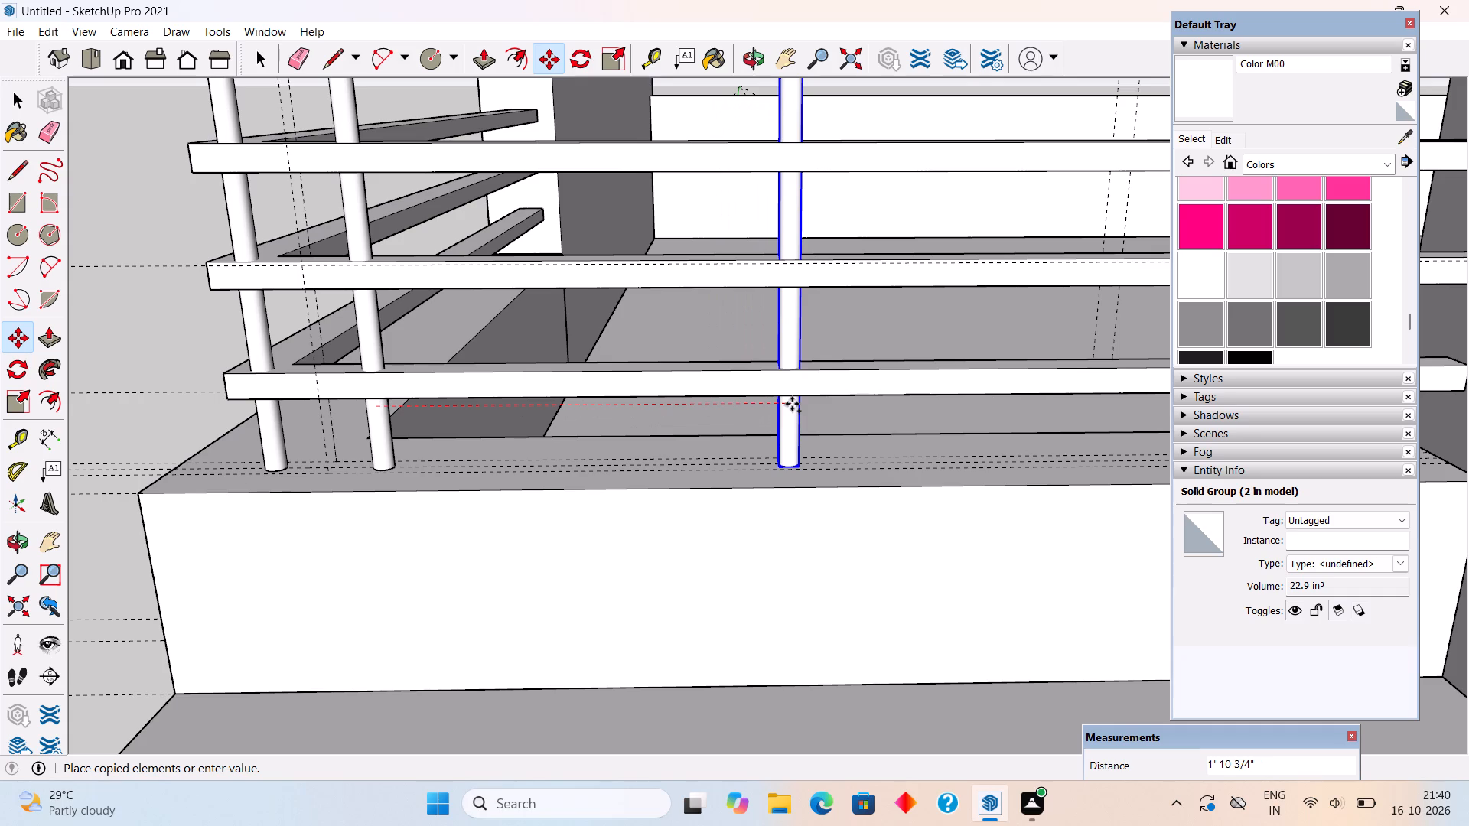
pyautogui.click(770, 404)
pyautogui.click(770, 404)
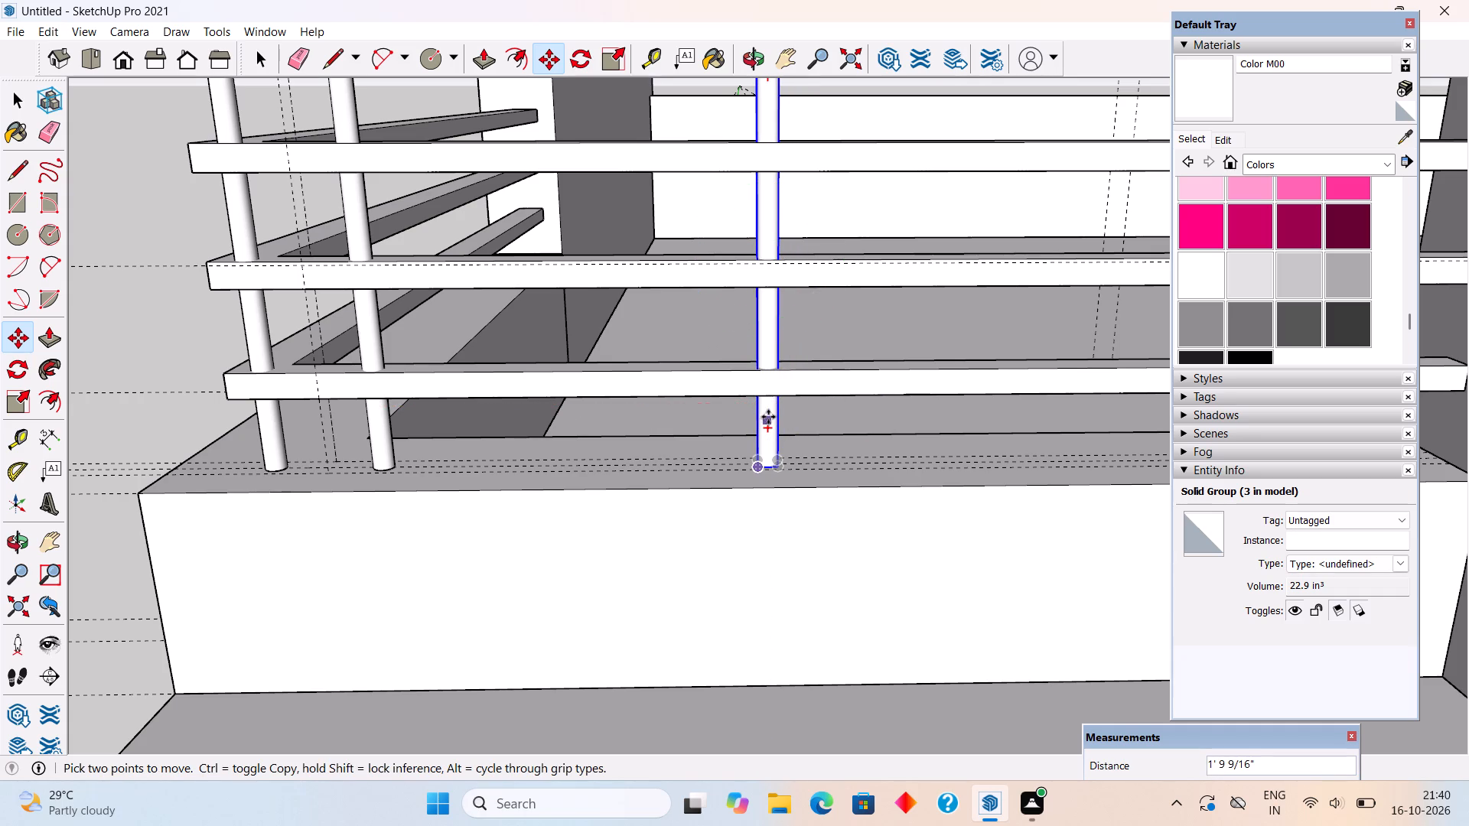
pyautogui.click(768, 417)
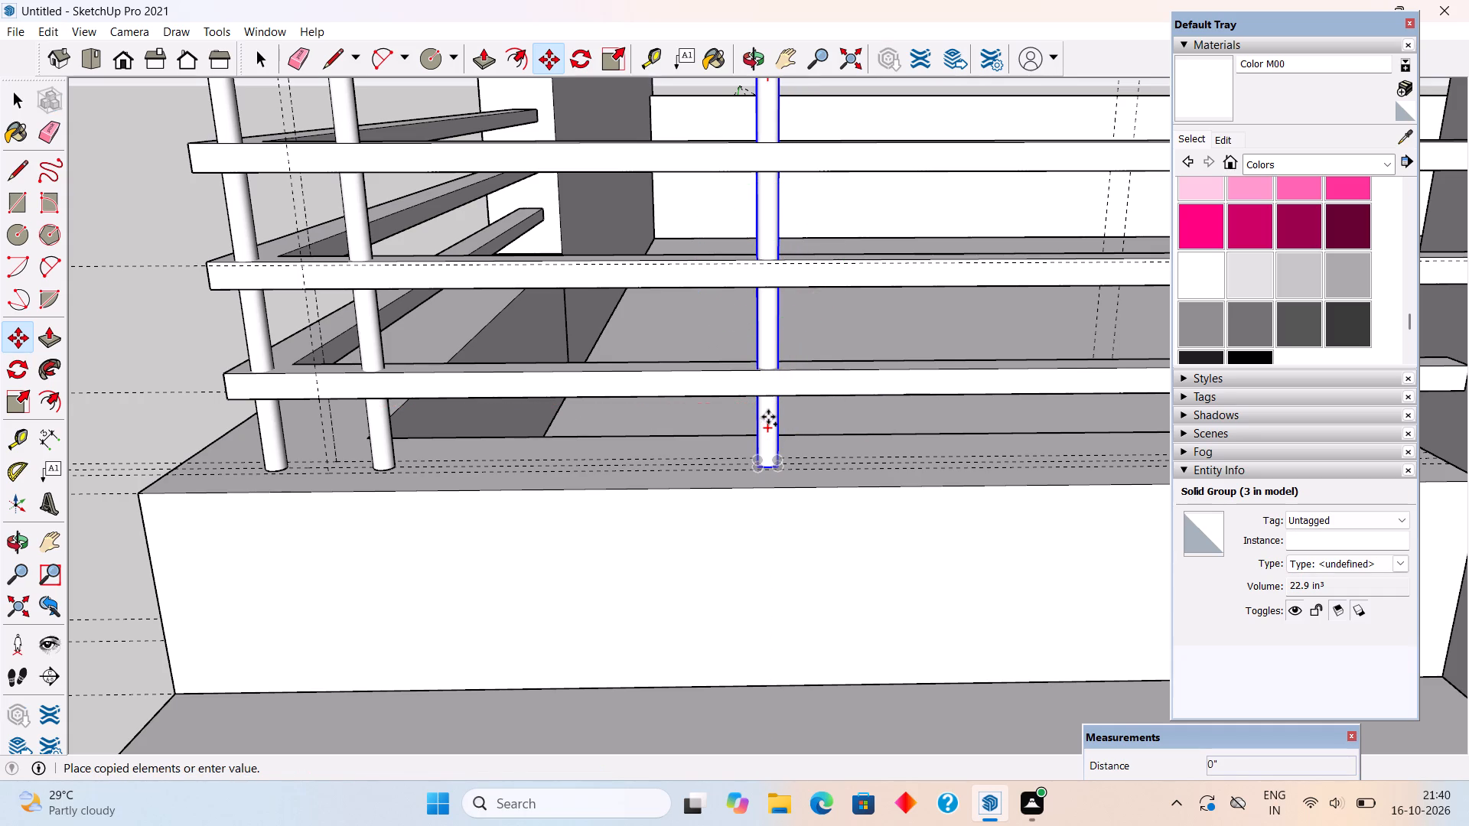
pyautogui.click(768, 417)
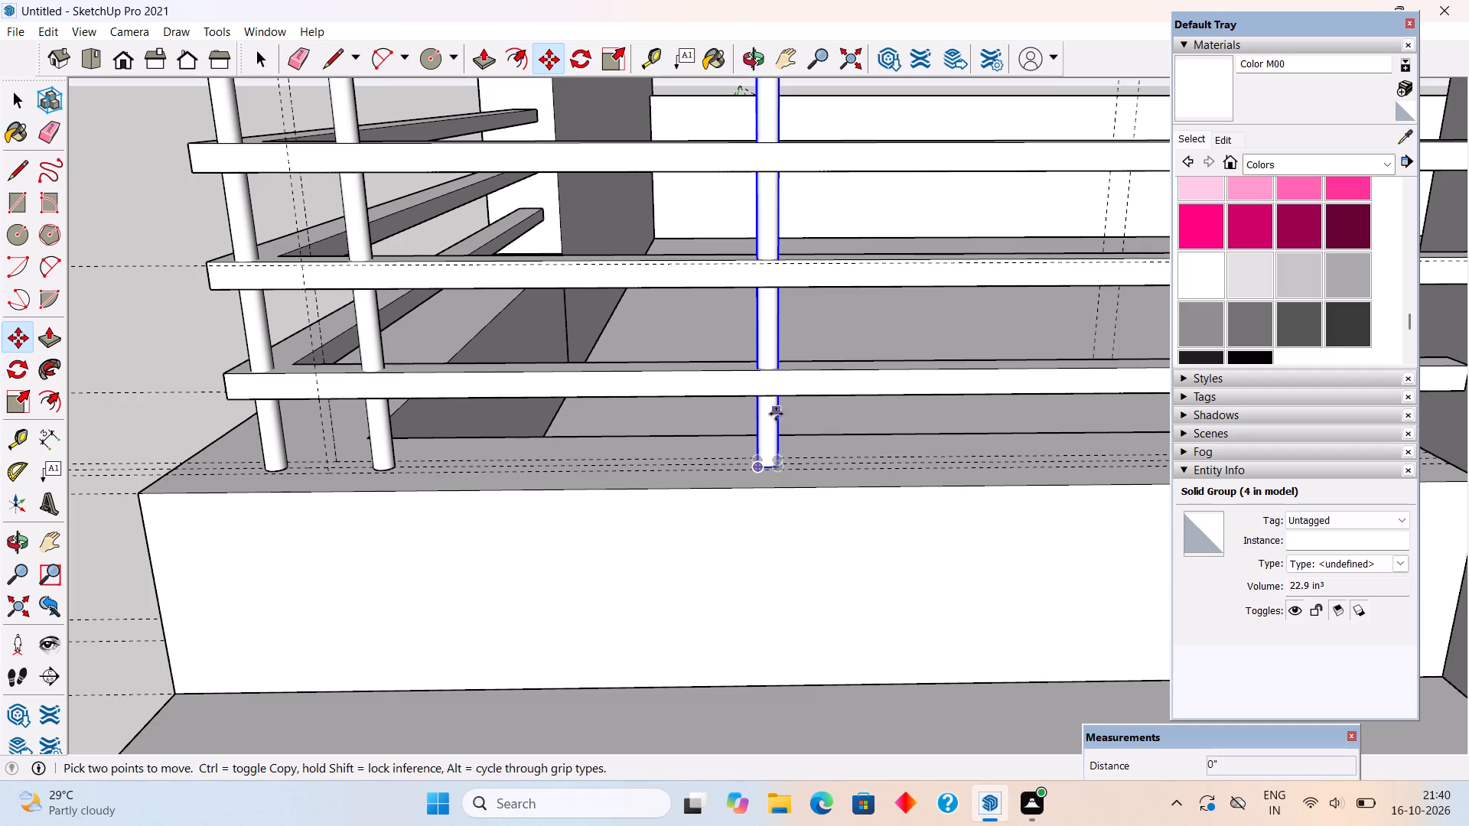
pyautogui.click(773, 416)
pyautogui.scroll(-4, 857, 411)
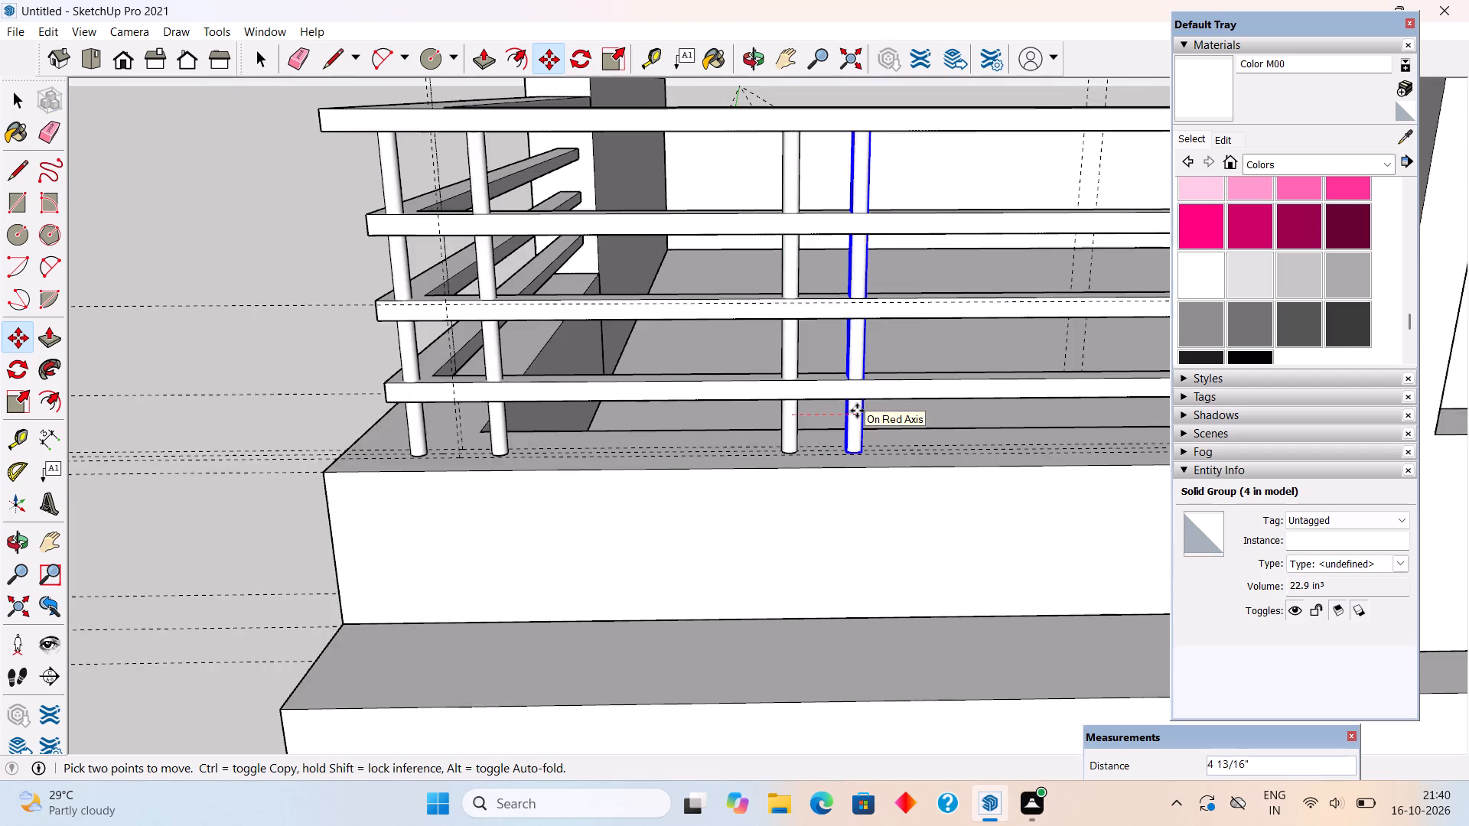
pyautogui.scroll(-7, 857, 411)
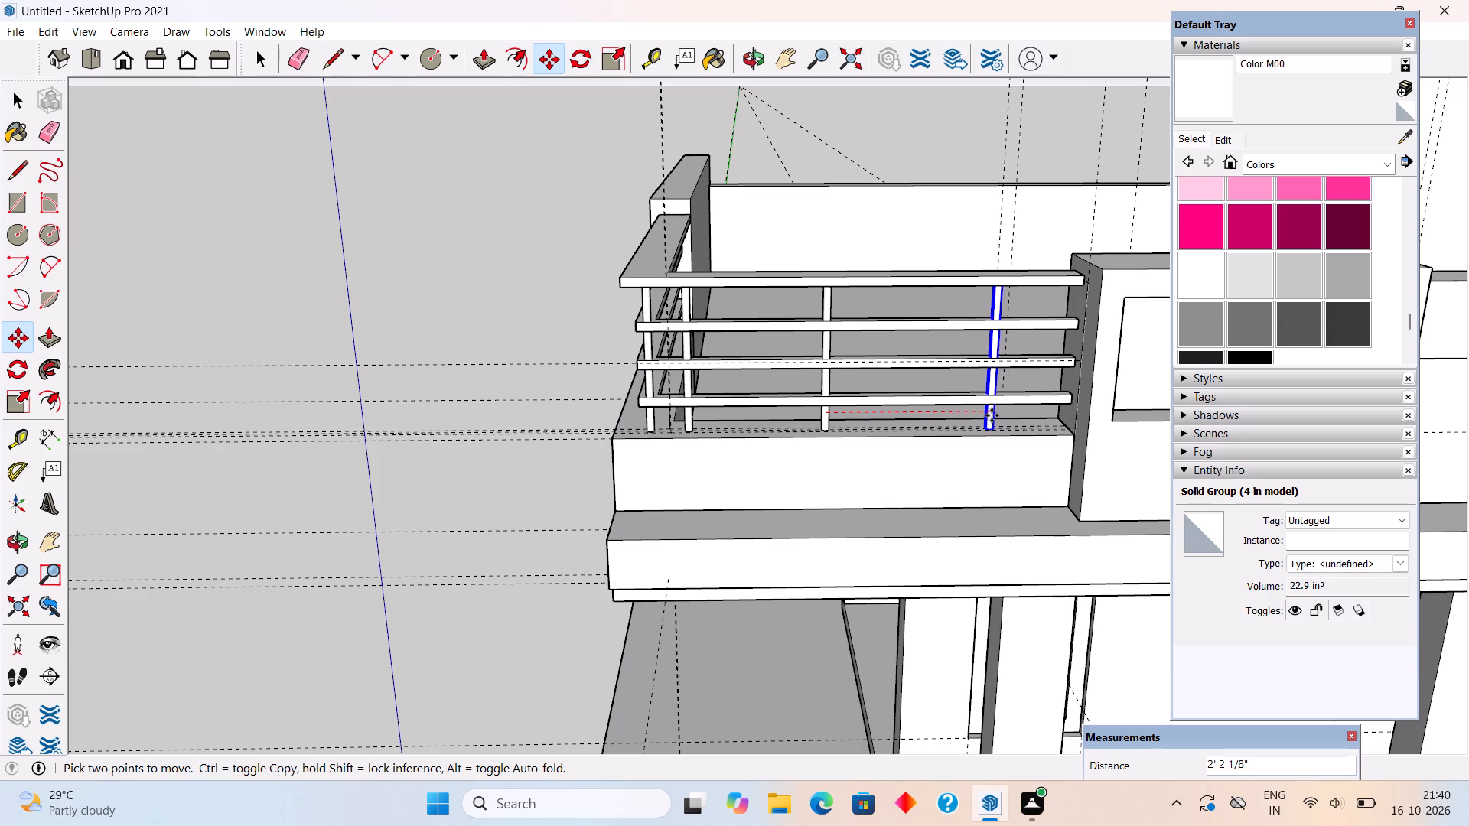
pyautogui.click(992, 415)
# Move the outer corner post about 1' 6 1/4" along the green axis onto the terrace's side parapet.
pyautogui.moveTo(665, 501); pyautogui.dragTo(854, 488, button='middle')
pyautogui.scroll(-8, 854, 488)
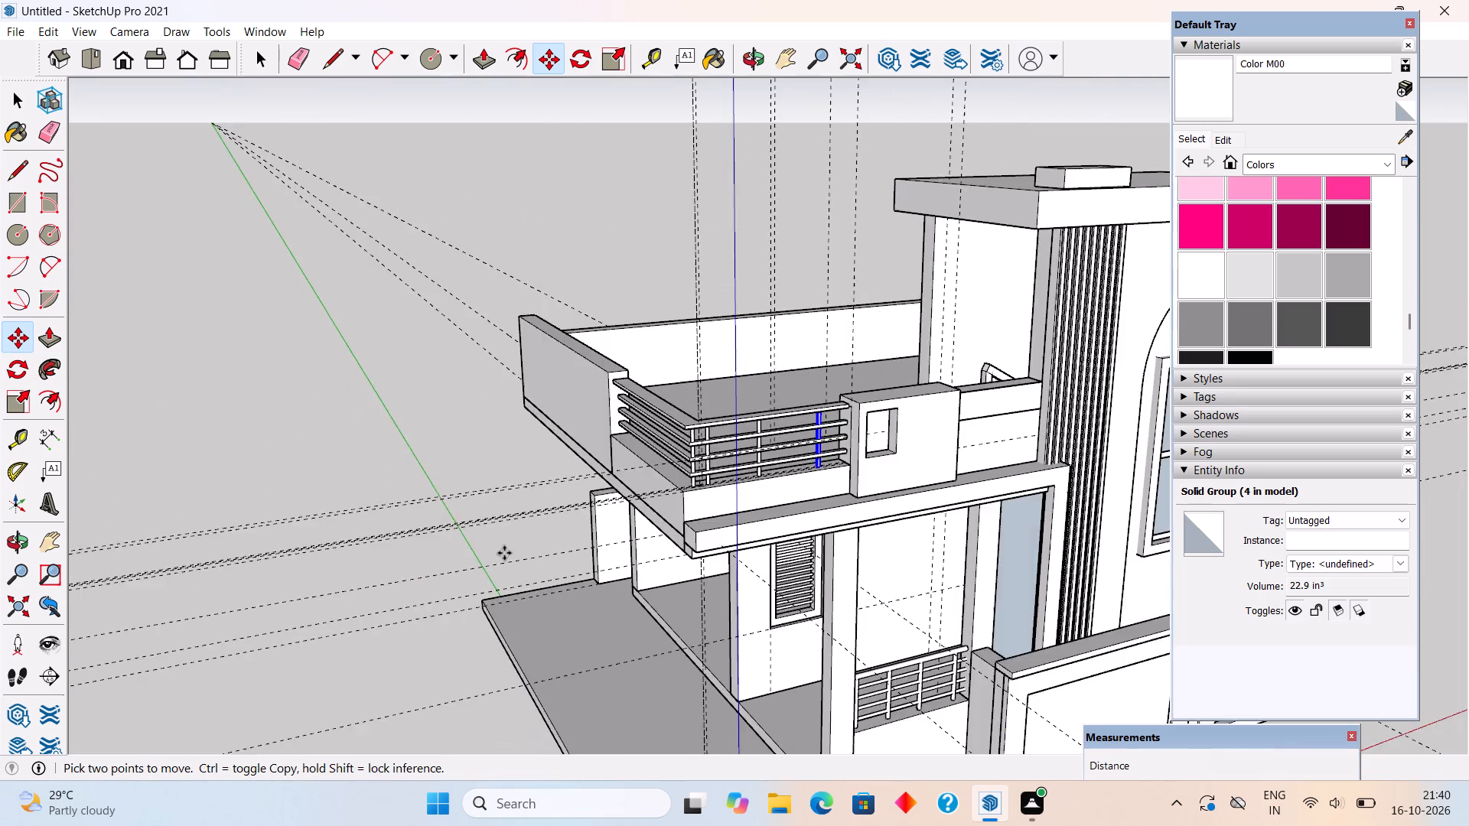
pyautogui.moveTo(519, 572); pyautogui.dragTo(978, 546, button='middle')
pyautogui.scroll(10, 1014, 428)
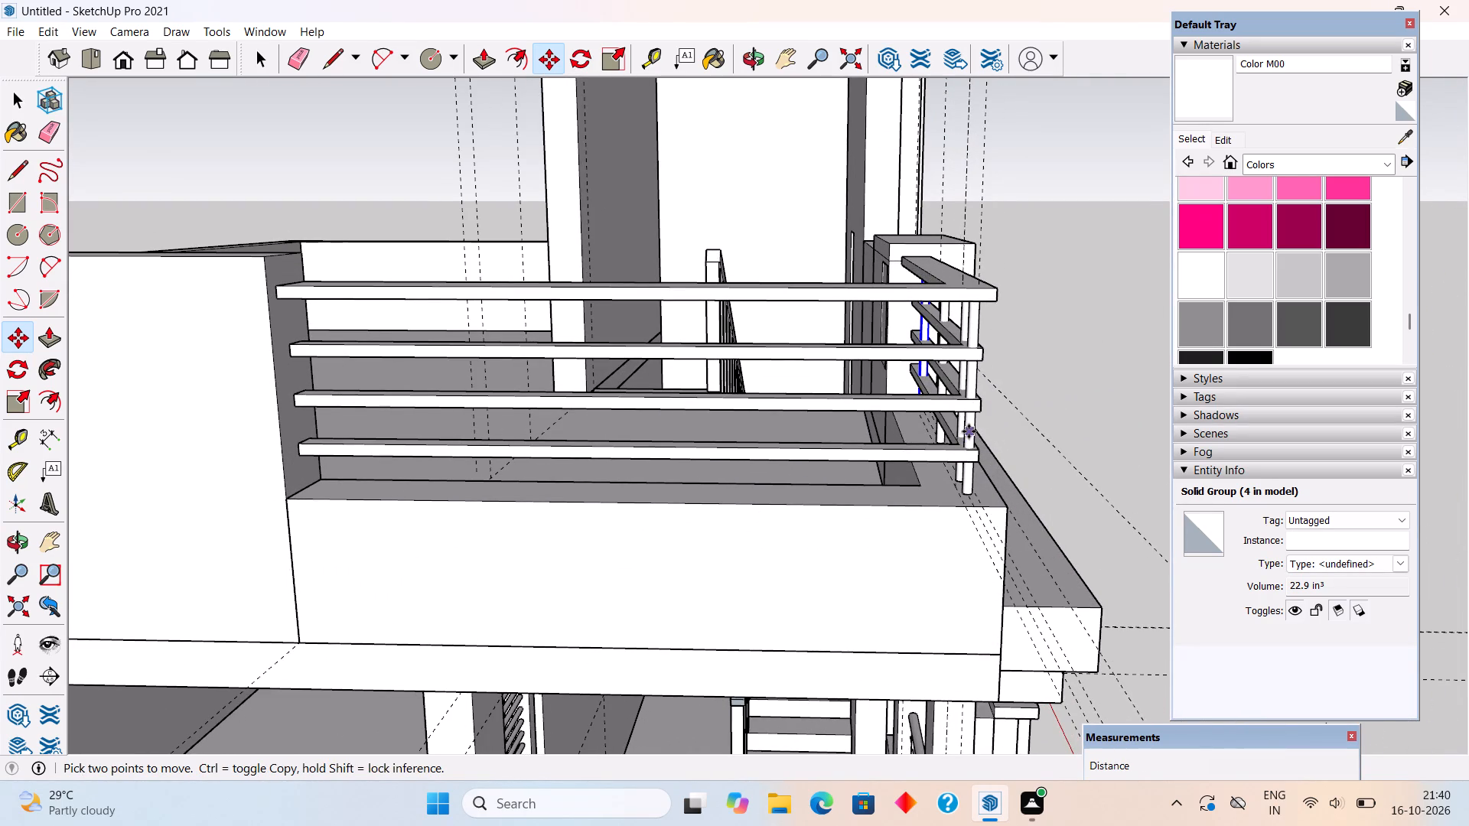
pyautogui.press('space')
pyautogui.click(969, 431)
pyautogui.press('m')
pyautogui.click(969, 431)
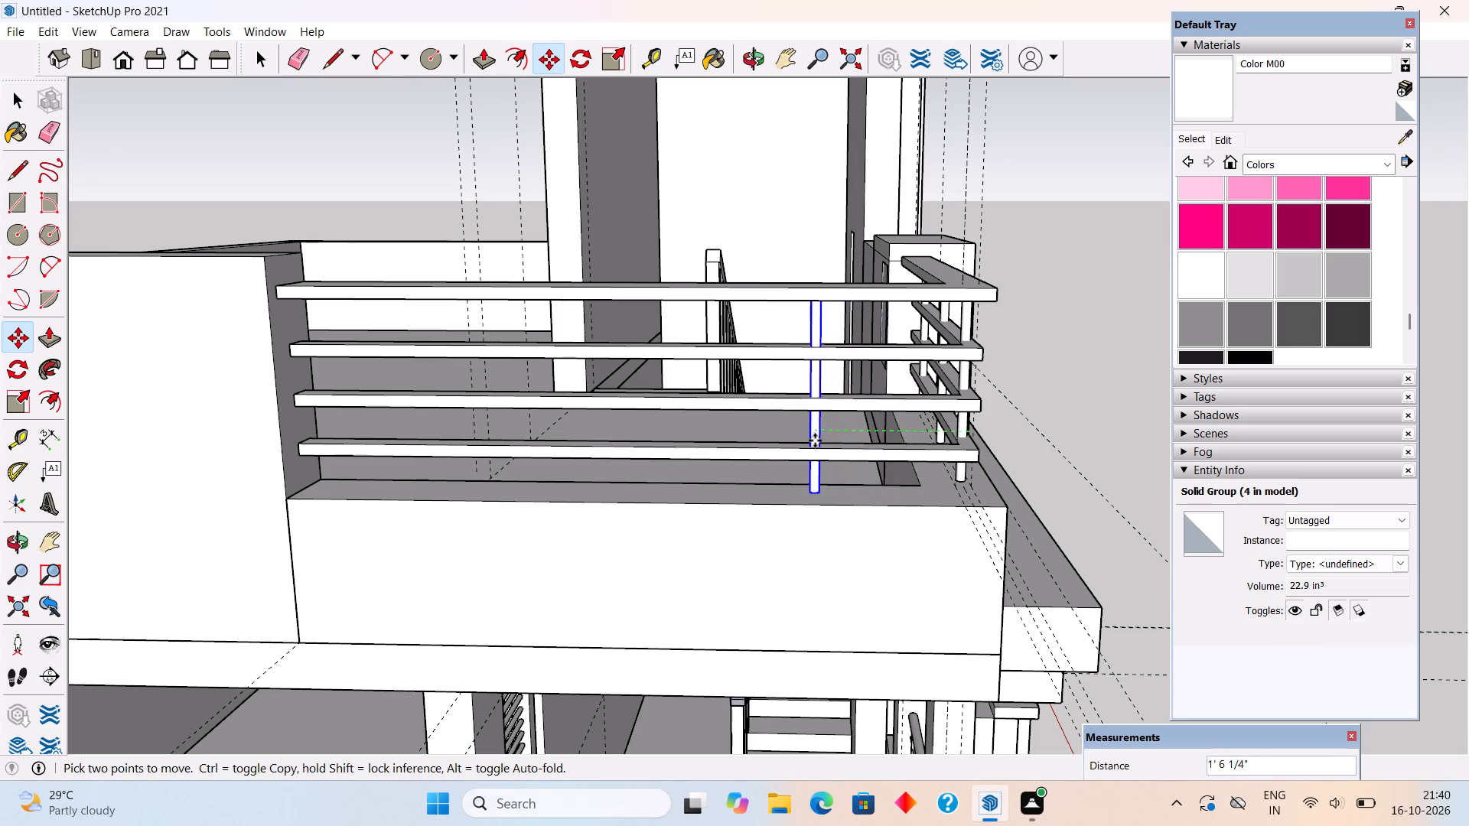
pyautogui.click(815, 441)
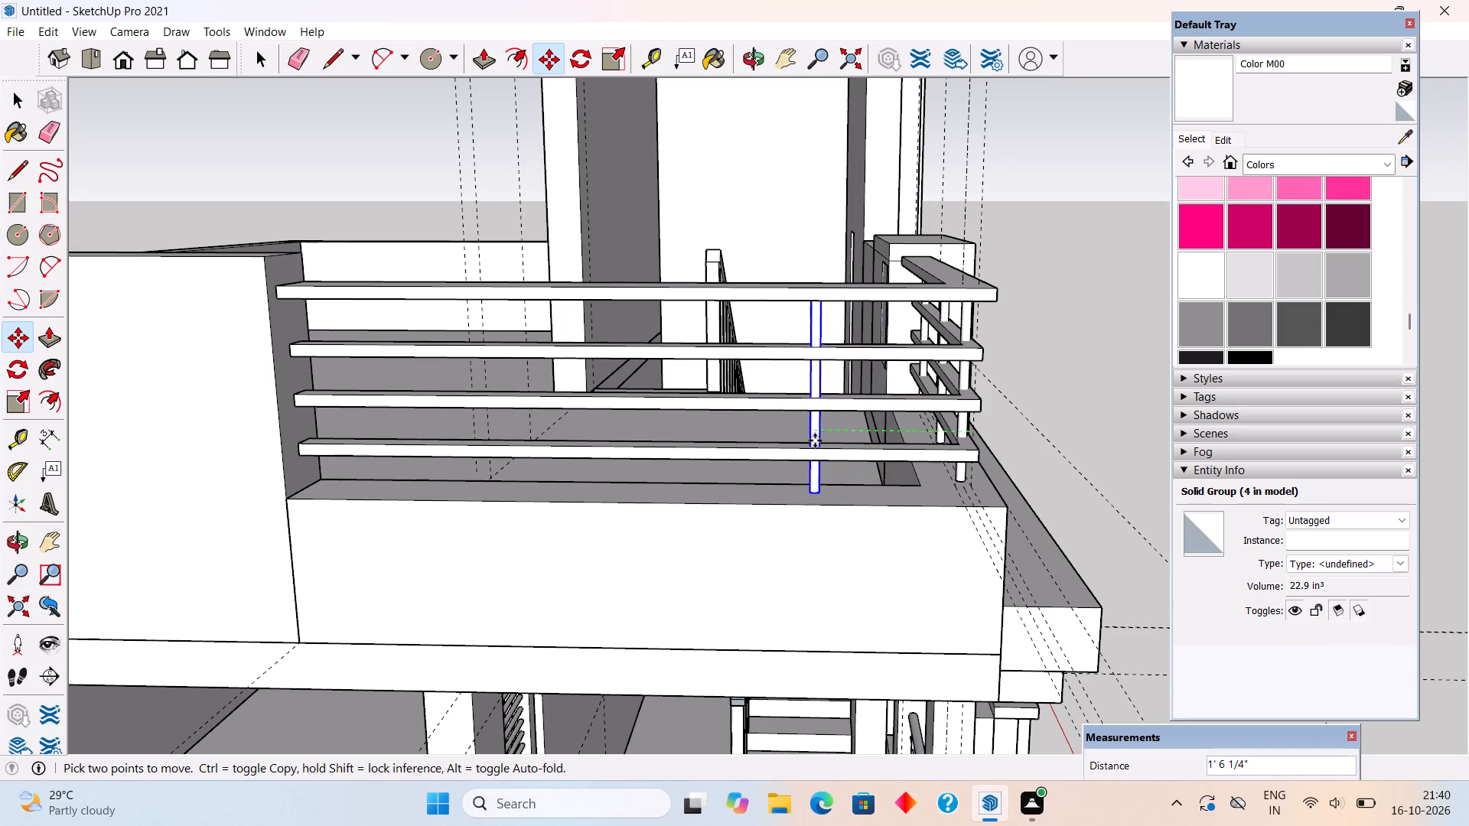
# Copy the side-parapet post twice along the green axis, at successive spacings of about 2' 3 11/16" and 2' 4 3/4".
pyautogui.click(815, 441)
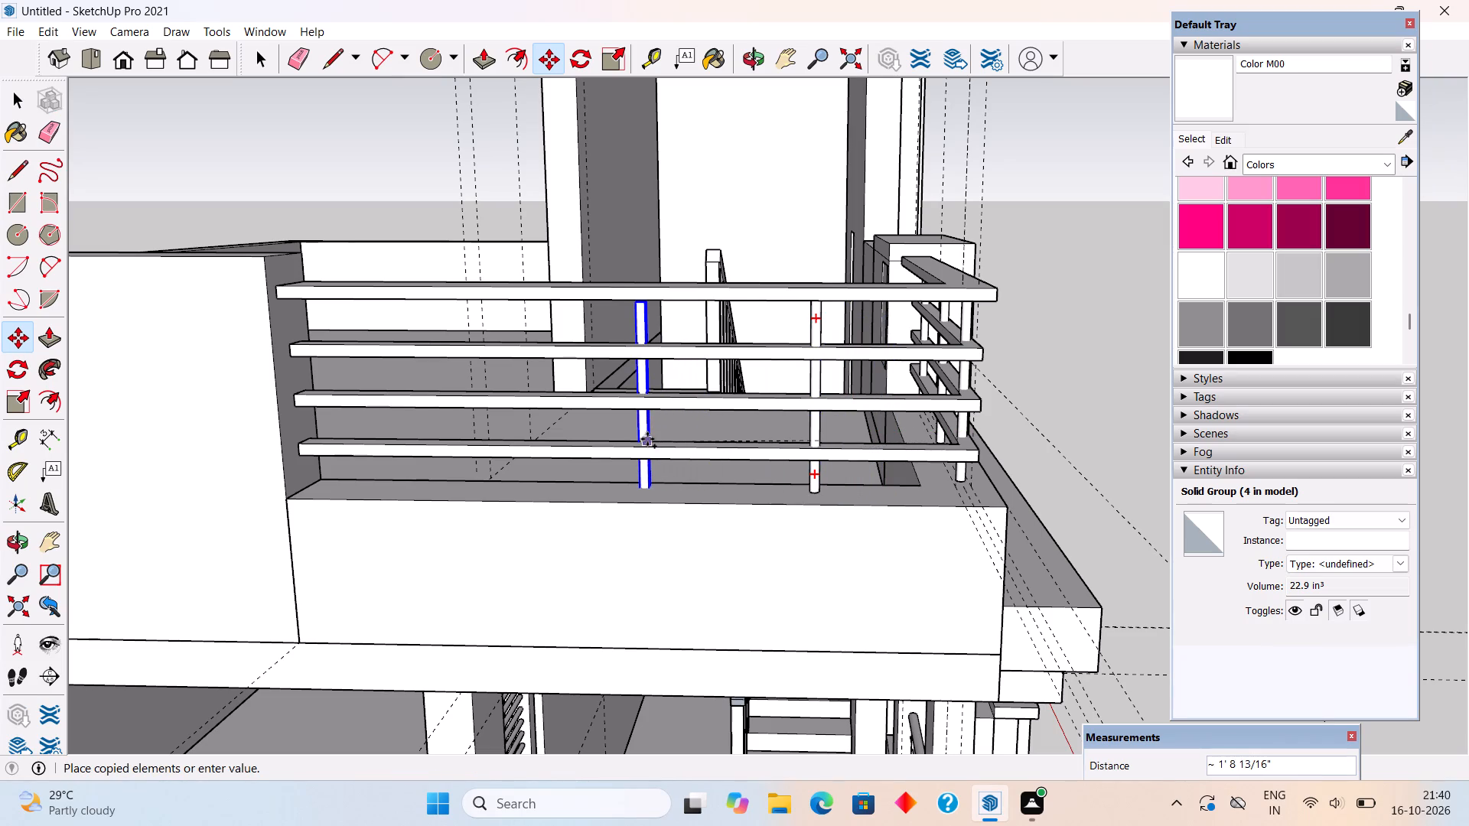
pyautogui.click(588, 432)
pyautogui.click(588, 432)
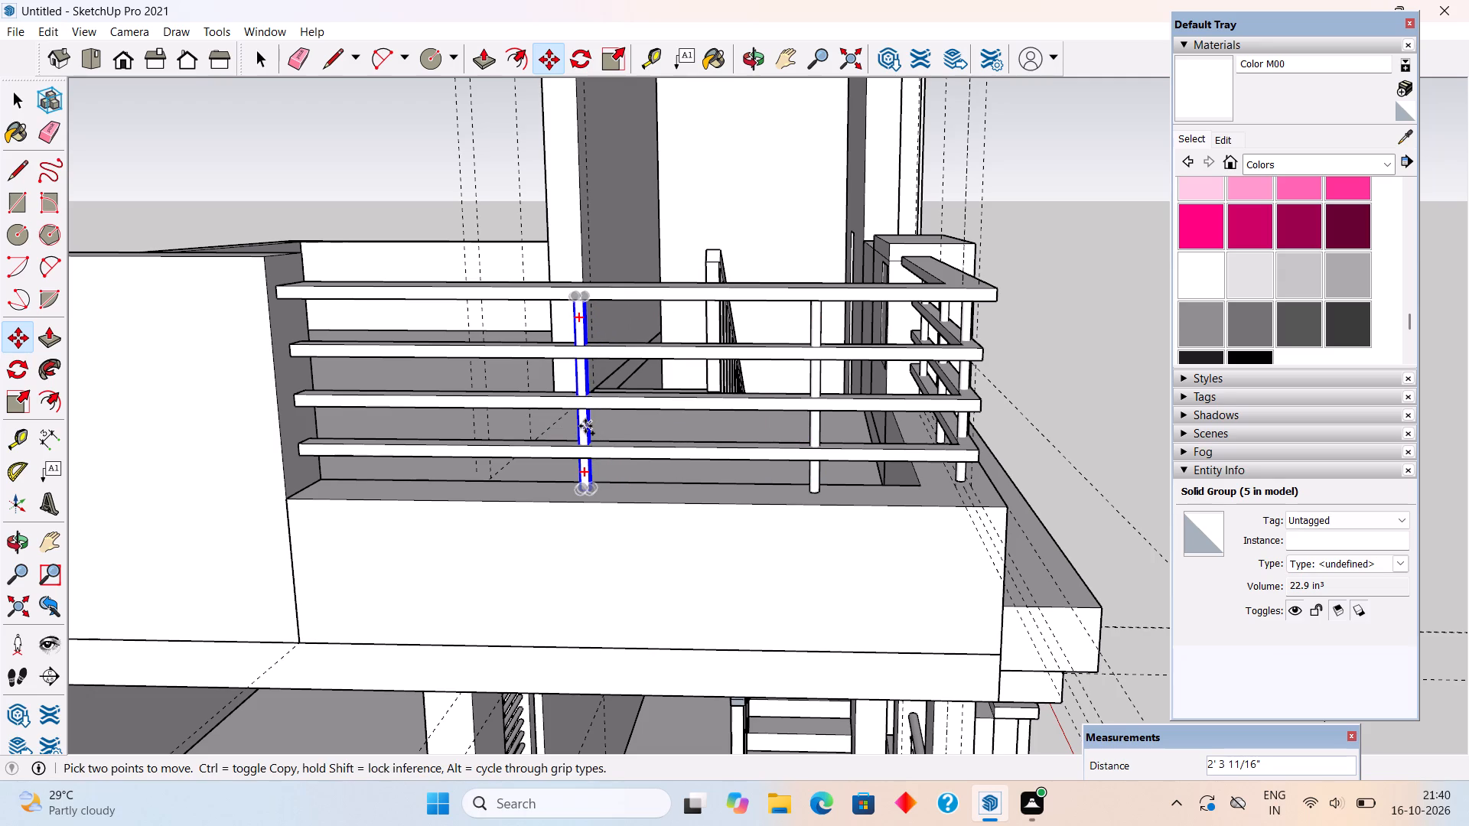
pyautogui.click(585, 426)
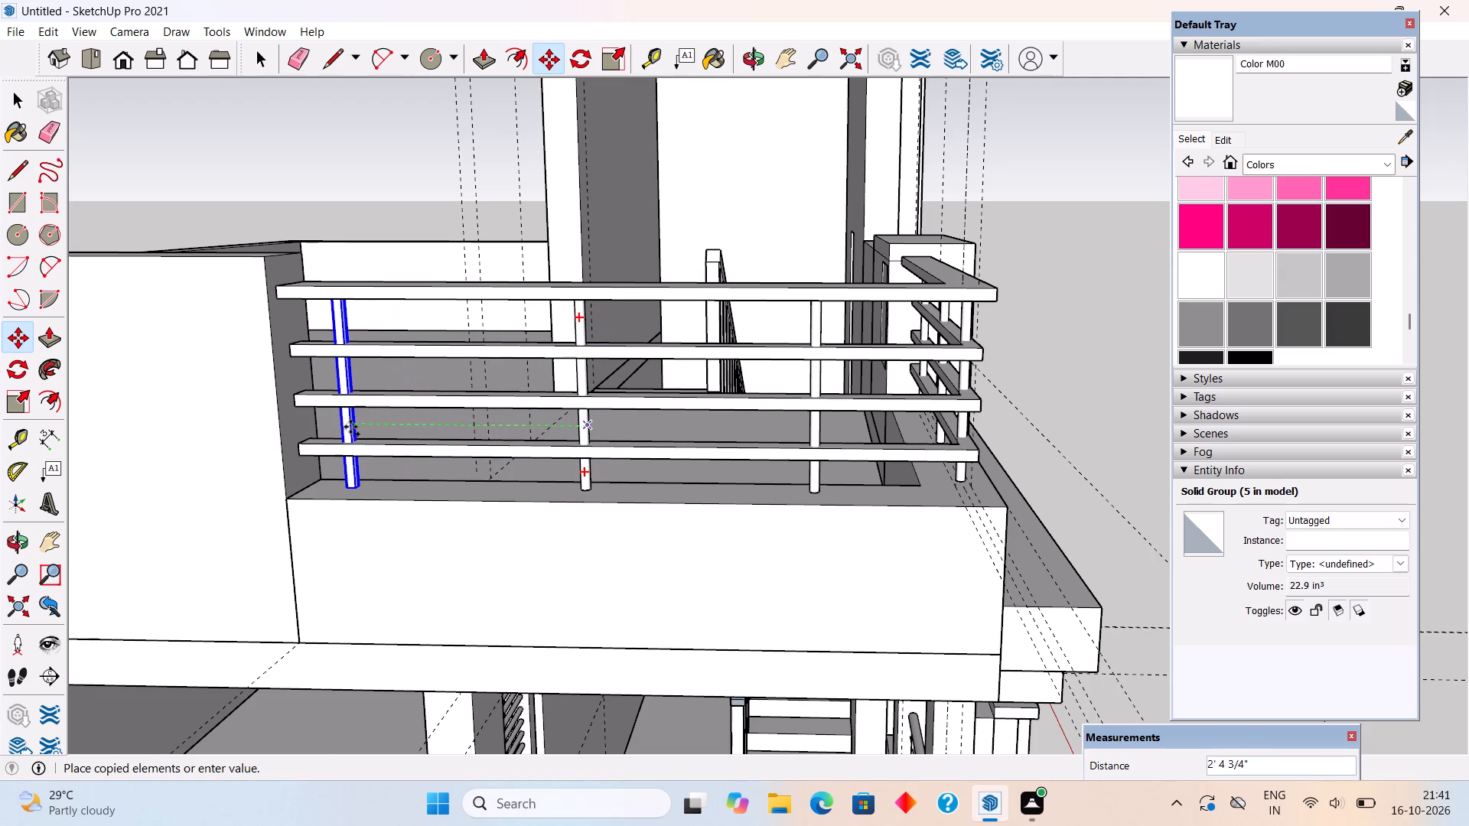
pyautogui.click(350, 427)
pyautogui.press('space')
pyautogui.click(409, 199)
# Delete all construction guides from the house model.
pyautogui.scroll(-4, 534, 464)
pyautogui.moveTo(737, 499); pyautogui.dragTo(294, 445, button='middle')
pyautogui.scroll(-2, 294, 445)
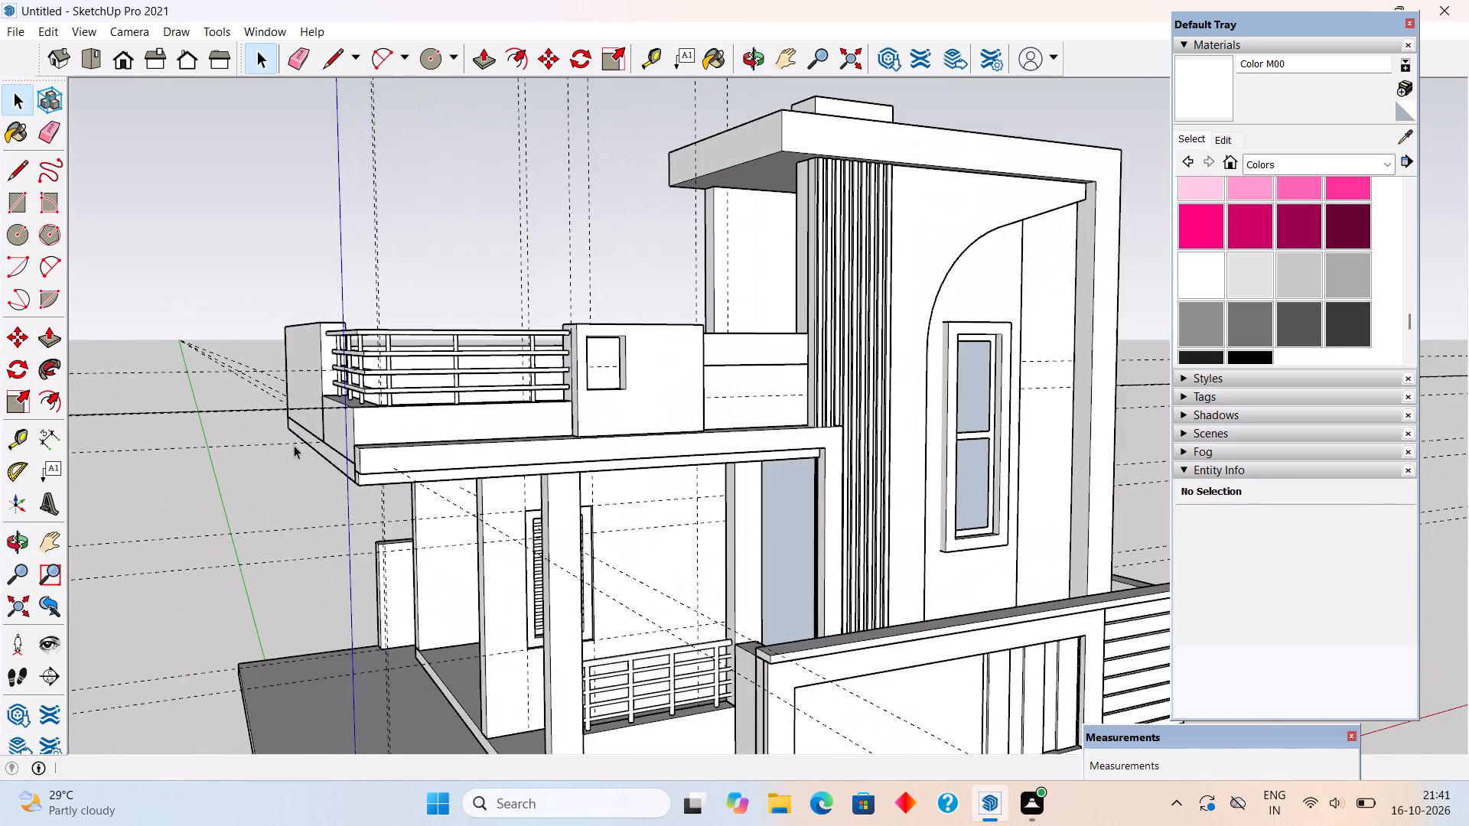
pyautogui.scroll(-5, 293, 445)
pyautogui.moveTo(582, 499); pyautogui.dragTo(418, 478, button='middle')
pyautogui.scroll(-2, 418, 478)
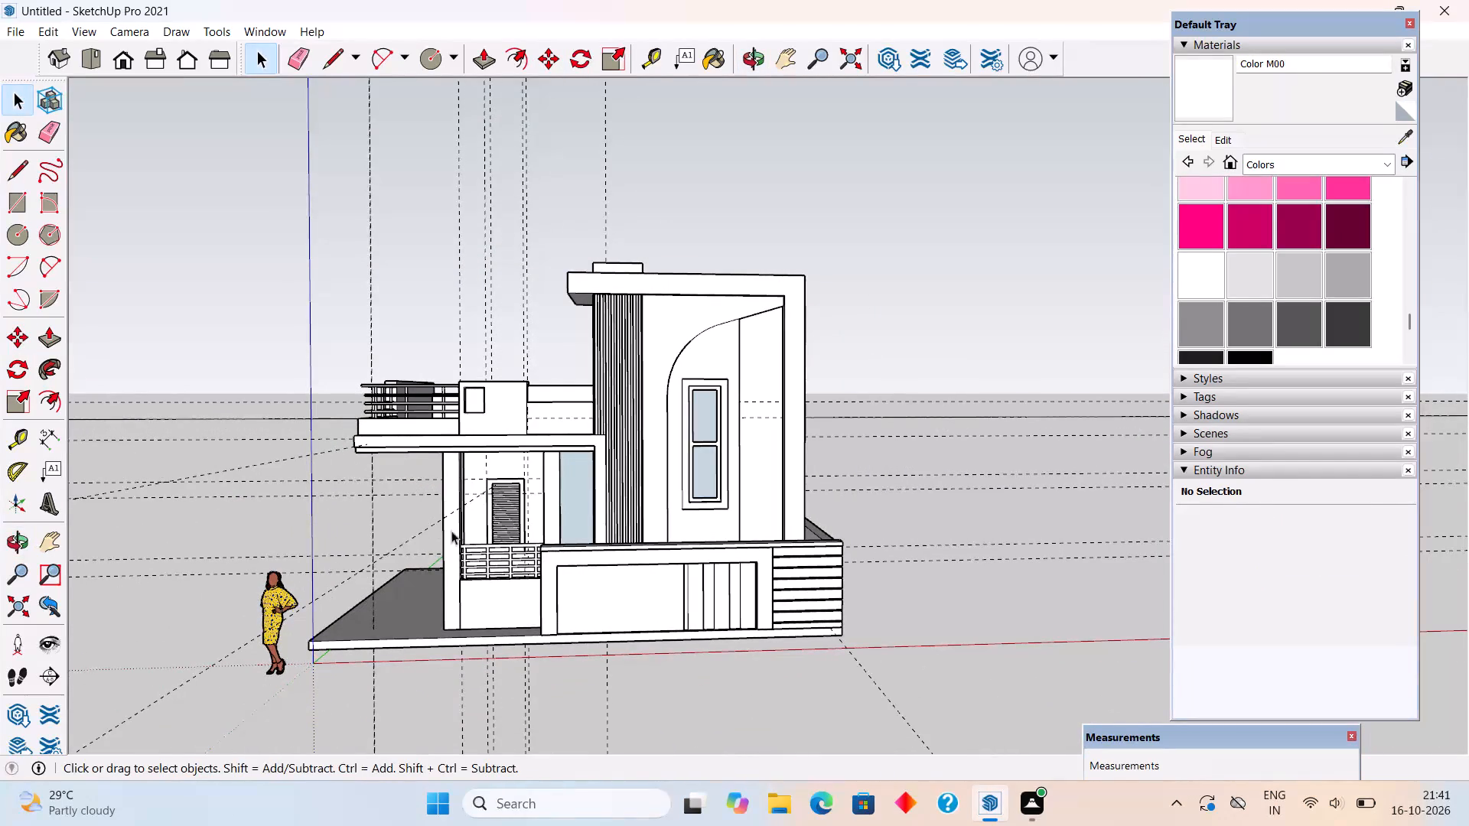
pyautogui.scroll(6, 455, 533)
pyautogui.scroll(-2, 430, 587)
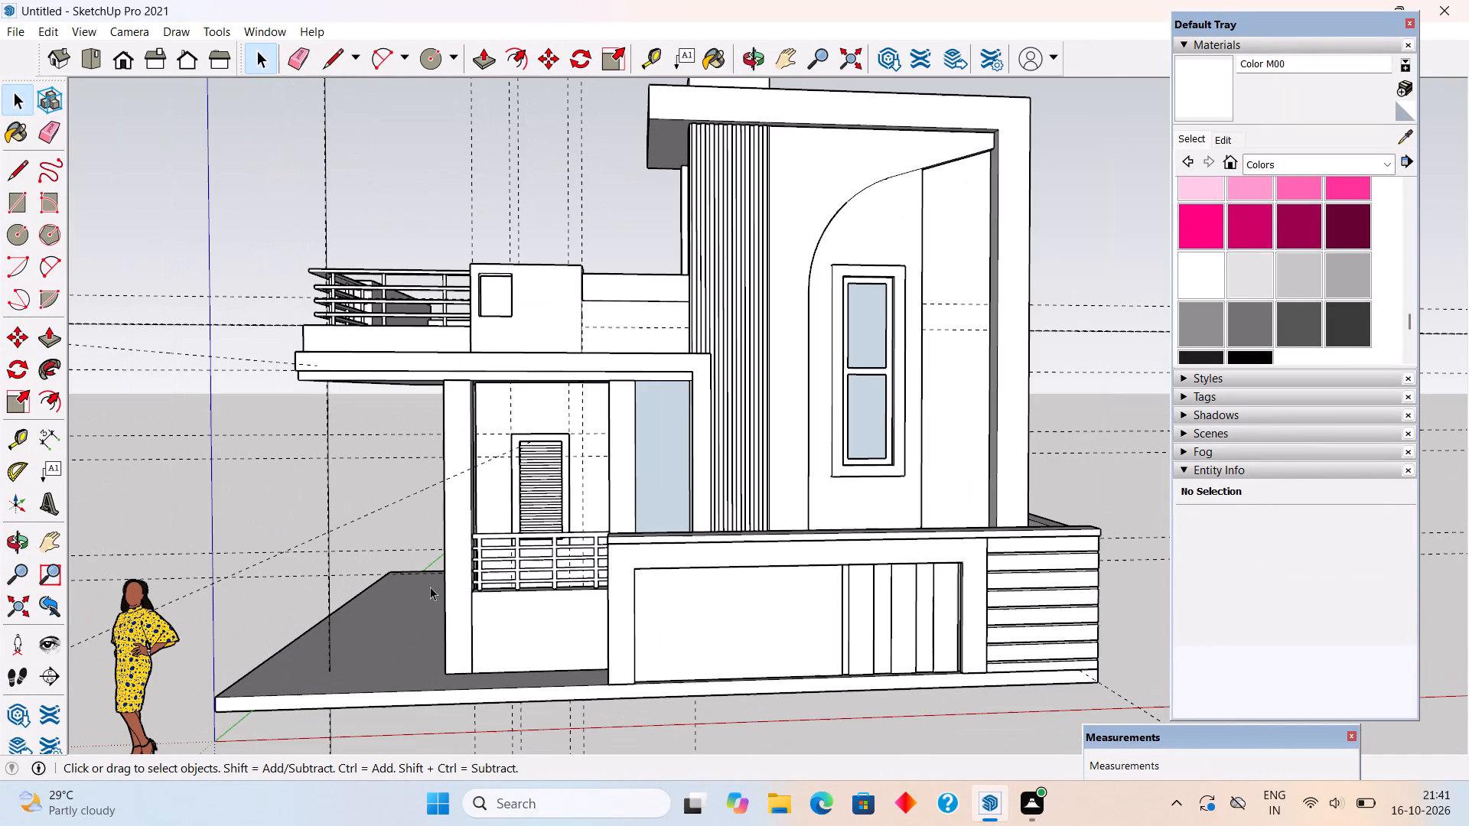
pyautogui.scroll(4, 446, 628)
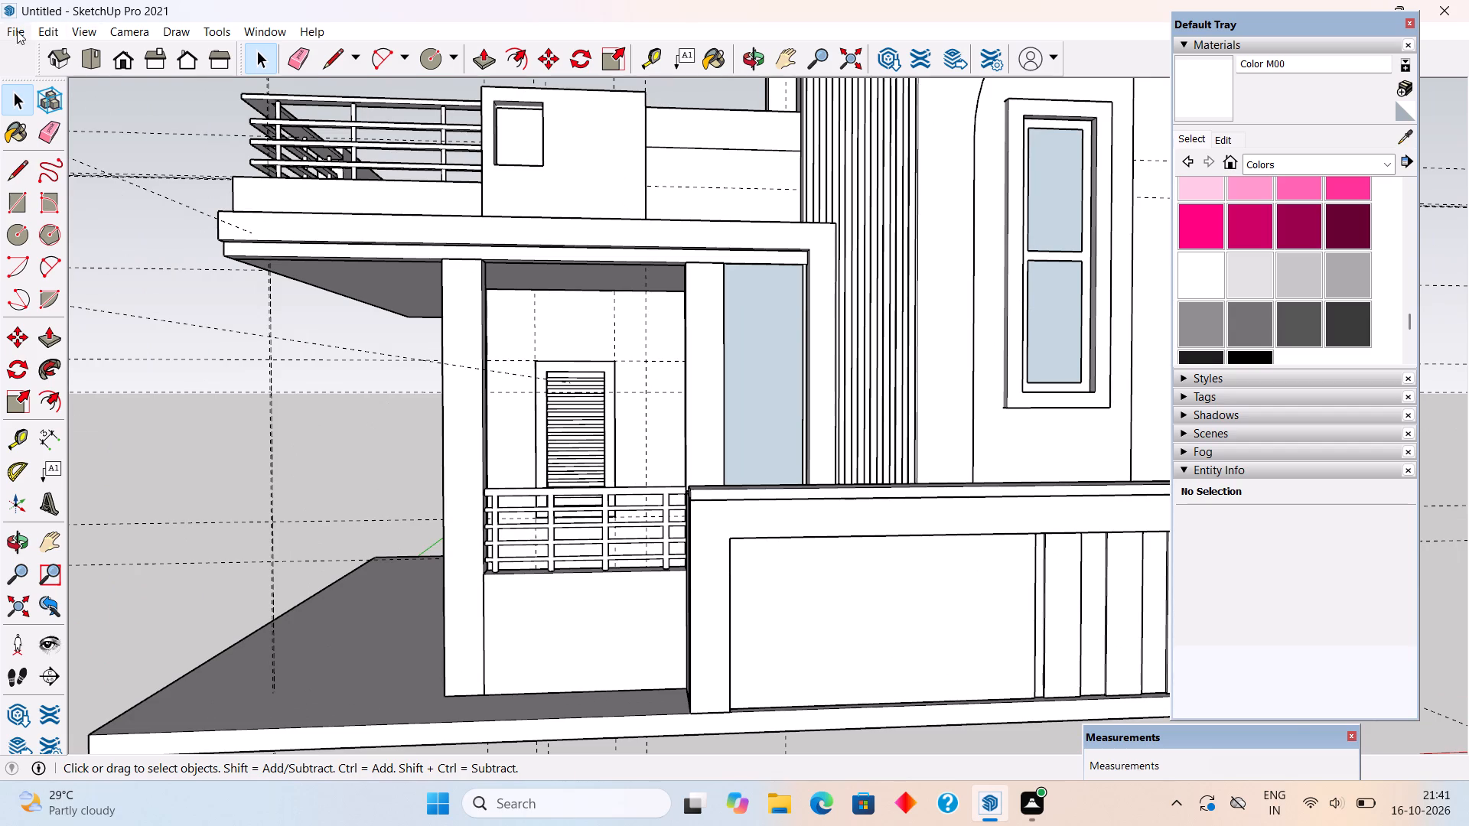
pyautogui.click(54, 36)
pyautogui.click(122, 197)
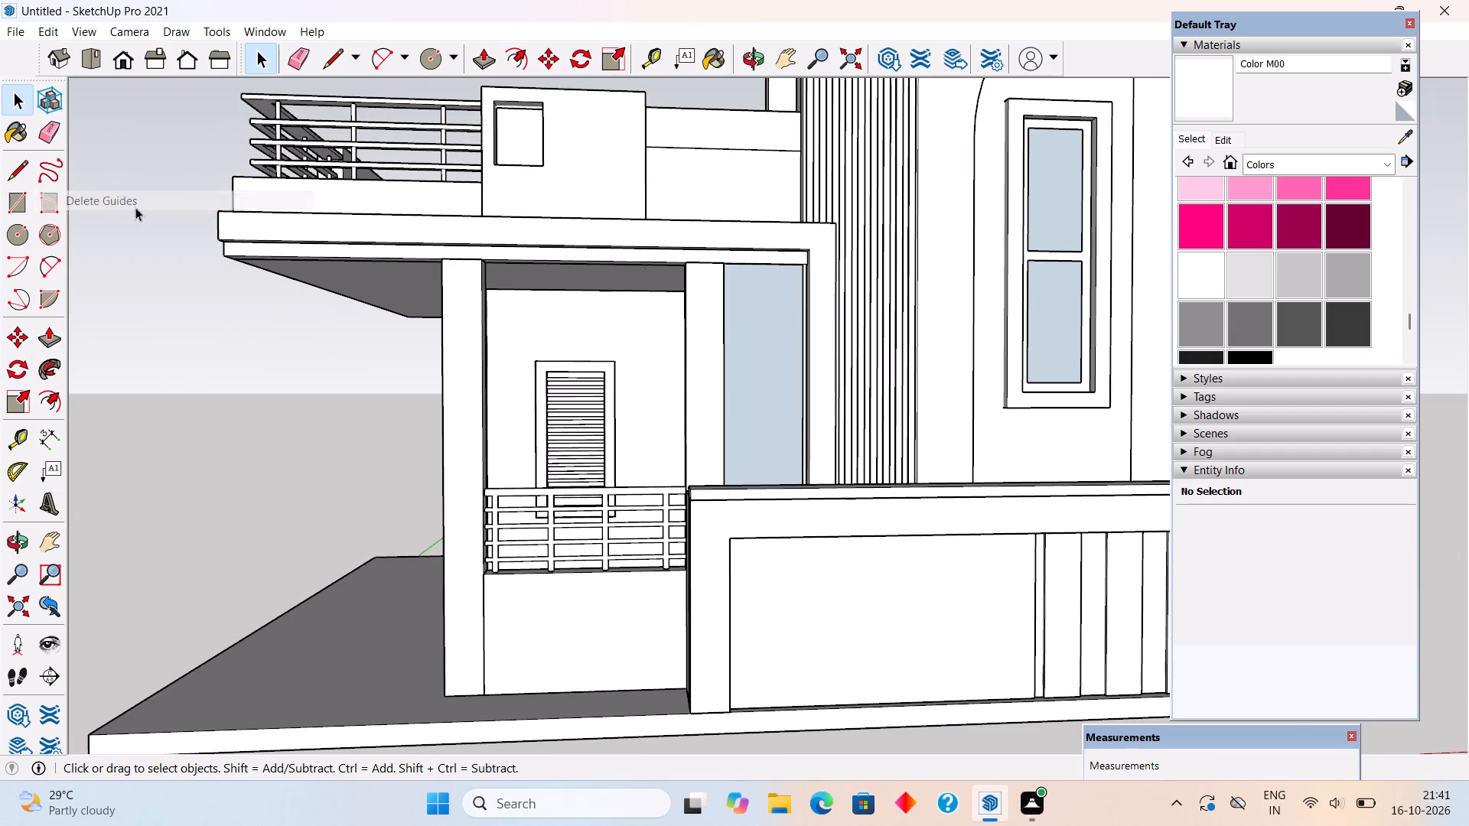
# Open the long beam group beneath the terrace slab and push/pull its underside face down 4".
pyautogui.scroll(-9, 359, 308)
pyautogui.moveTo(413, 366); pyautogui.dragTo(549, 457, button='middle')
pyautogui.scroll(-2, 549, 457)
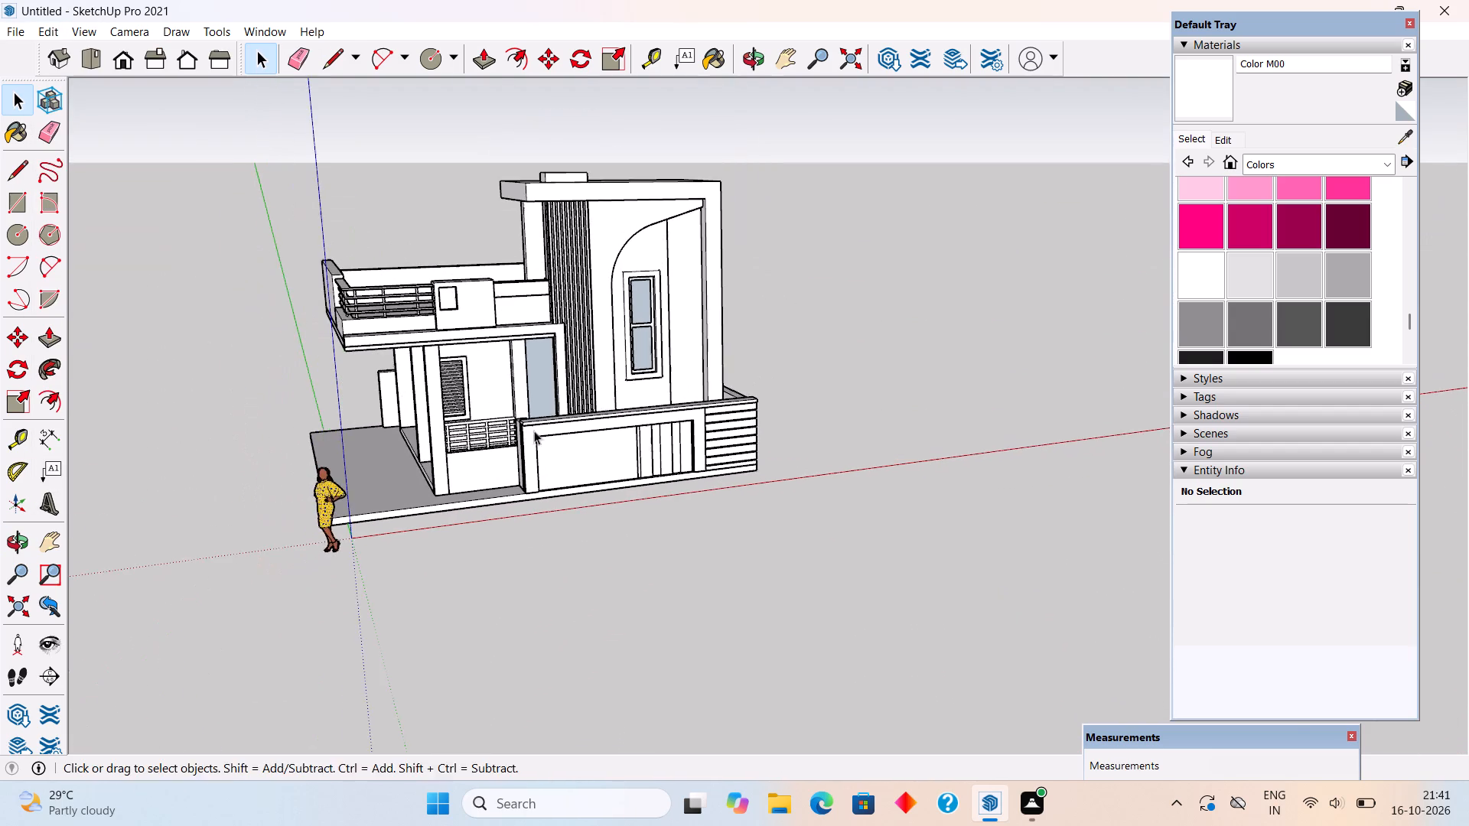
pyautogui.moveTo(455, 327); pyautogui.dragTo(399, 92, button='middle')
pyautogui.scroll(4, 429, 320)
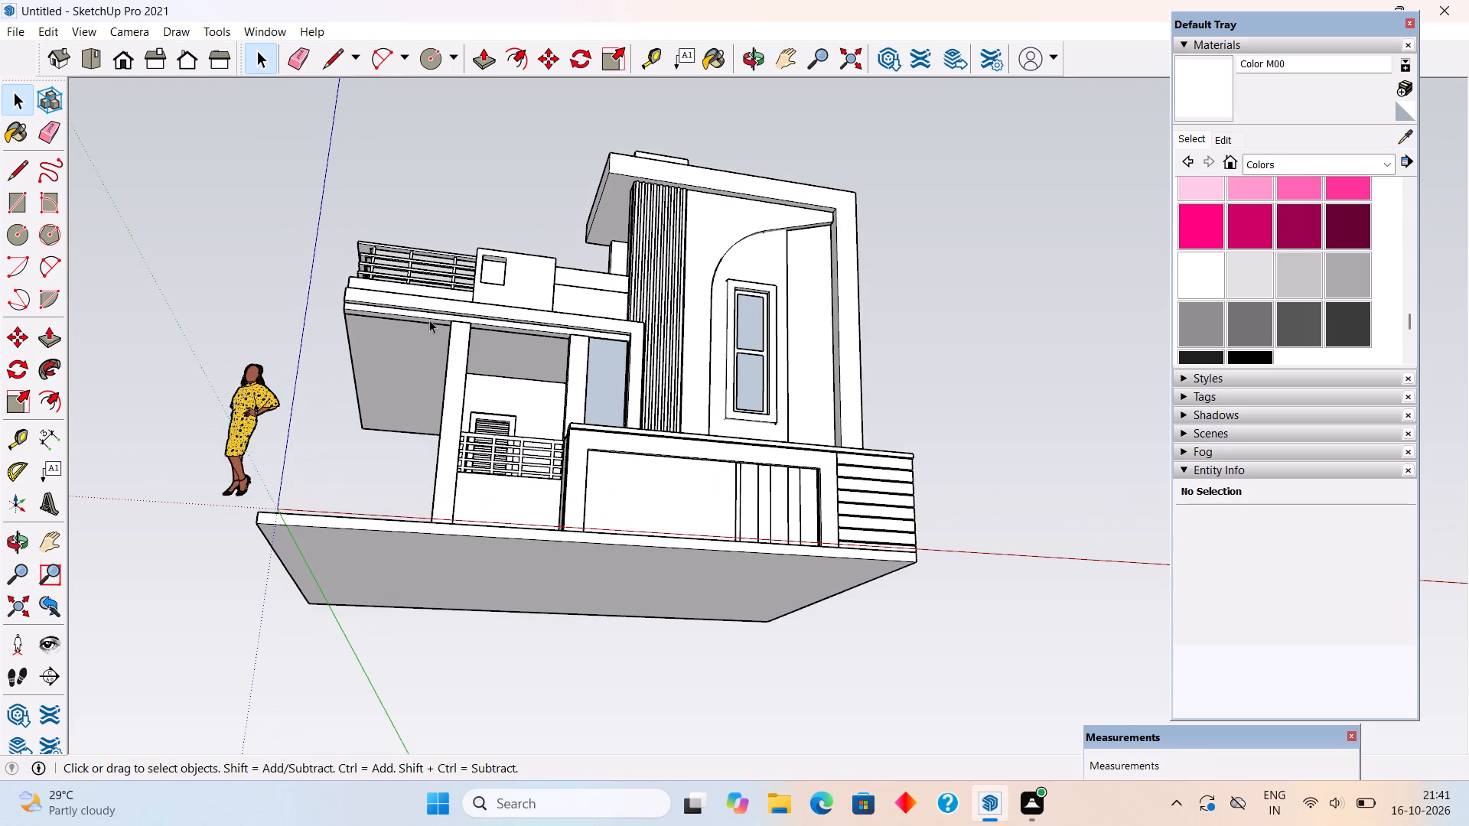
pyautogui.moveTo(433, 362); pyautogui.dragTo(503, 578, button='middle')
pyautogui.scroll(4, 466, 448)
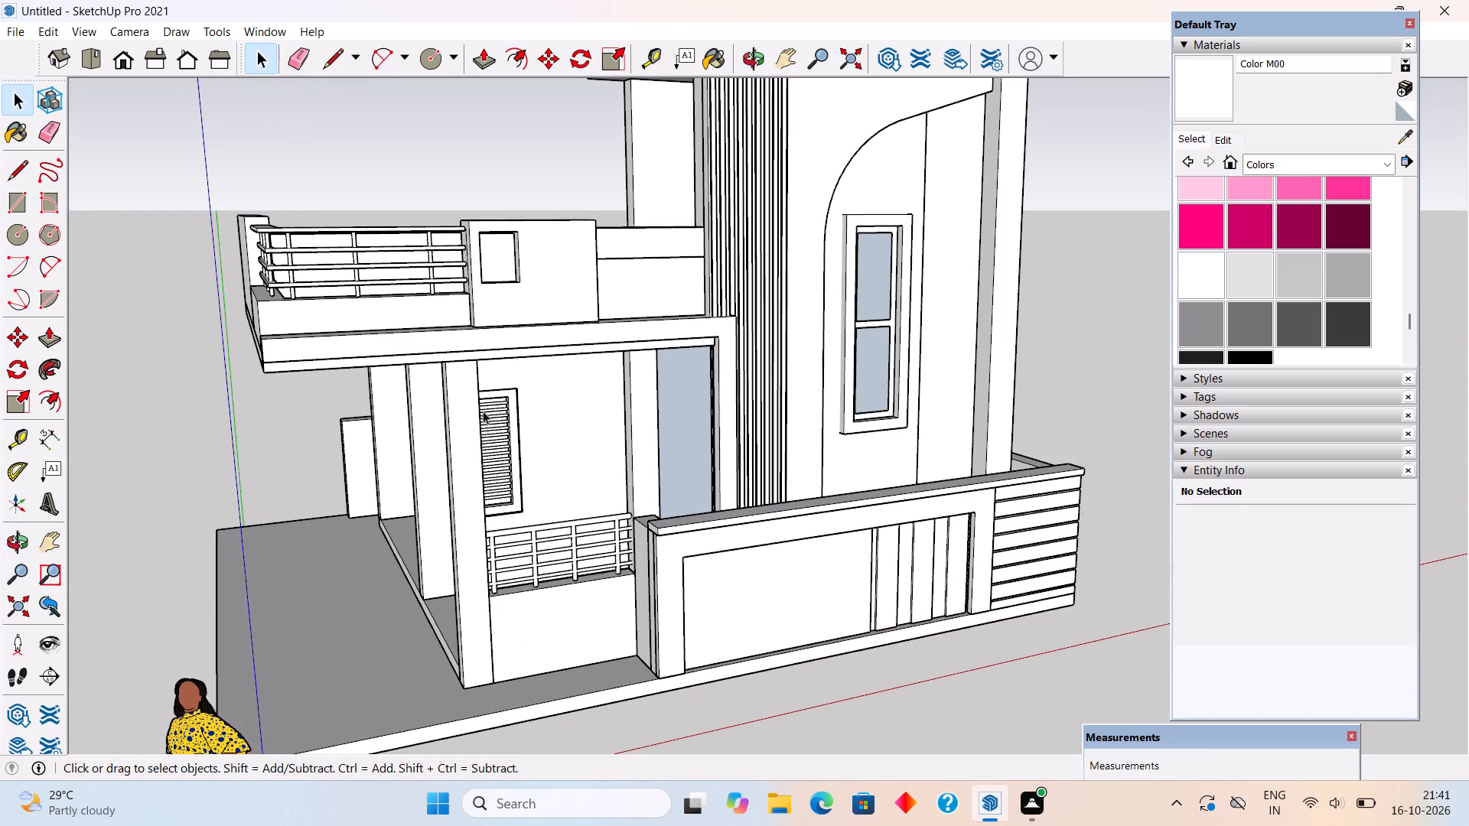
pyautogui.moveTo(370, 388); pyautogui.dragTo(415, 310, button='middle')
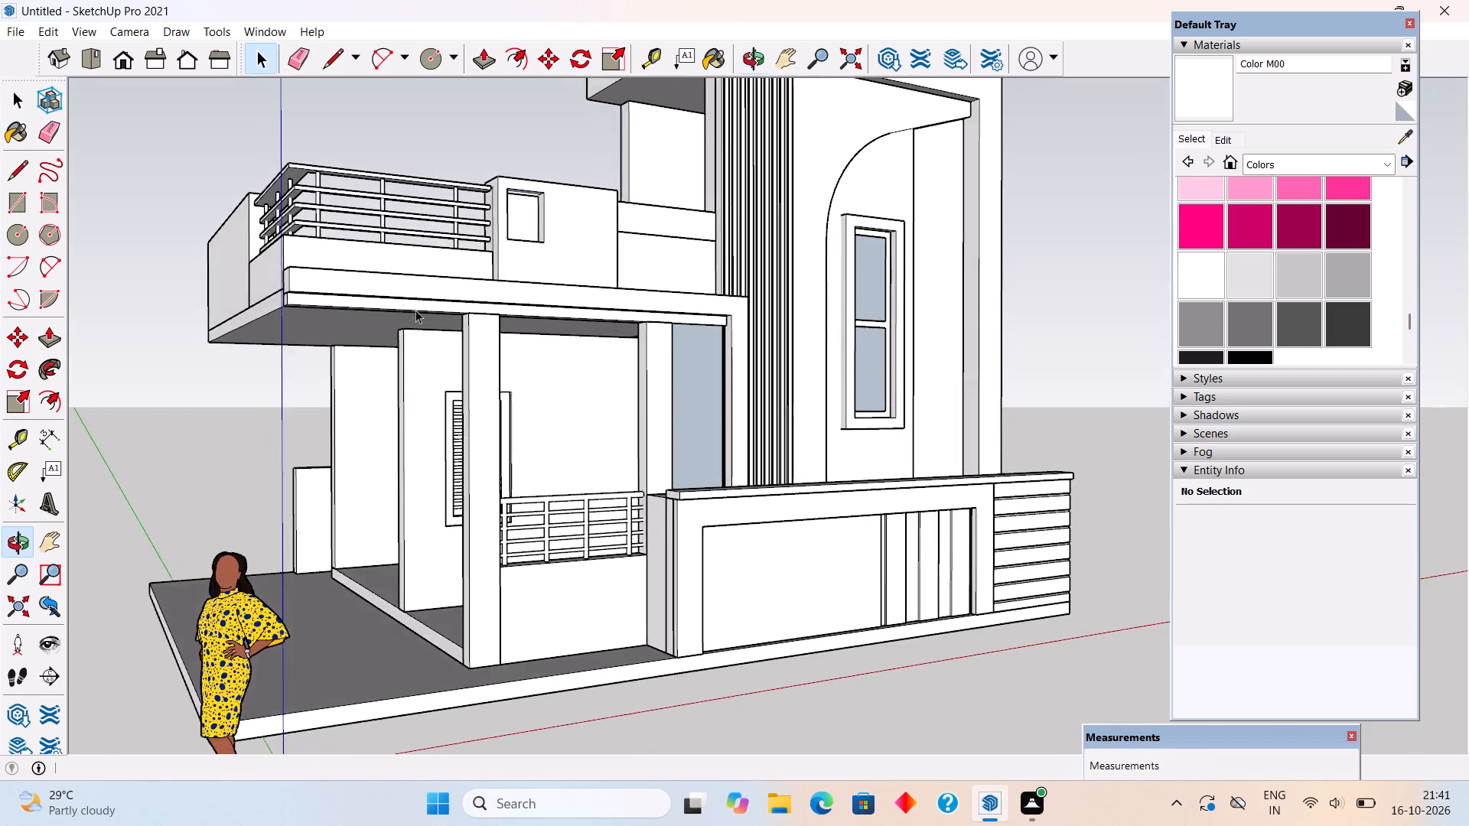
pyautogui.scroll(5, 421, 240)
pyautogui.scroll(1, 439, 744)
pyautogui.moveTo(430, 567); pyautogui.dragTo(435, 500, button='middle')
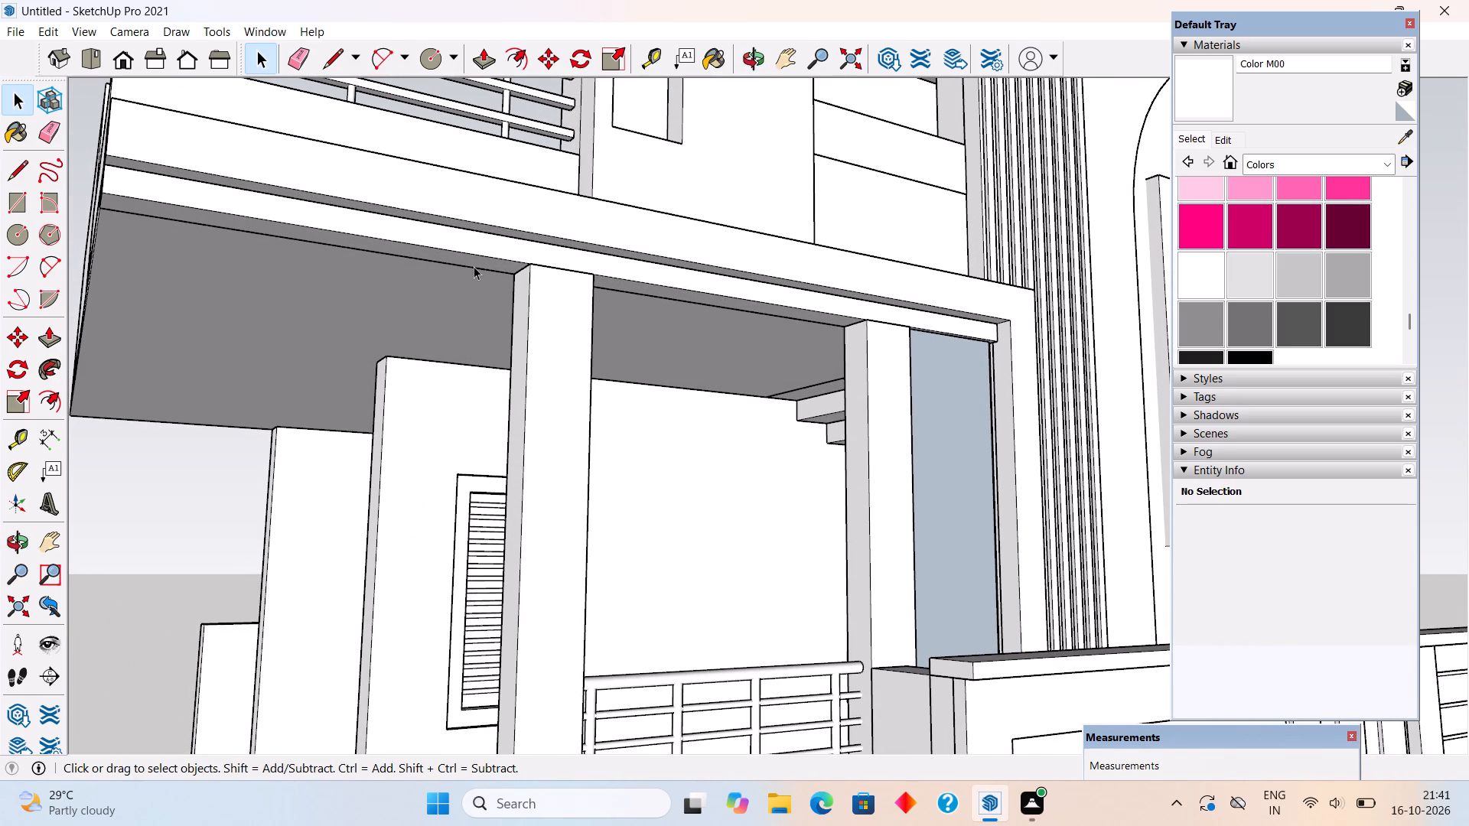
pyautogui.click(474, 266)
pyautogui.doubleClick(474, 266)
pyautogui.press('p')
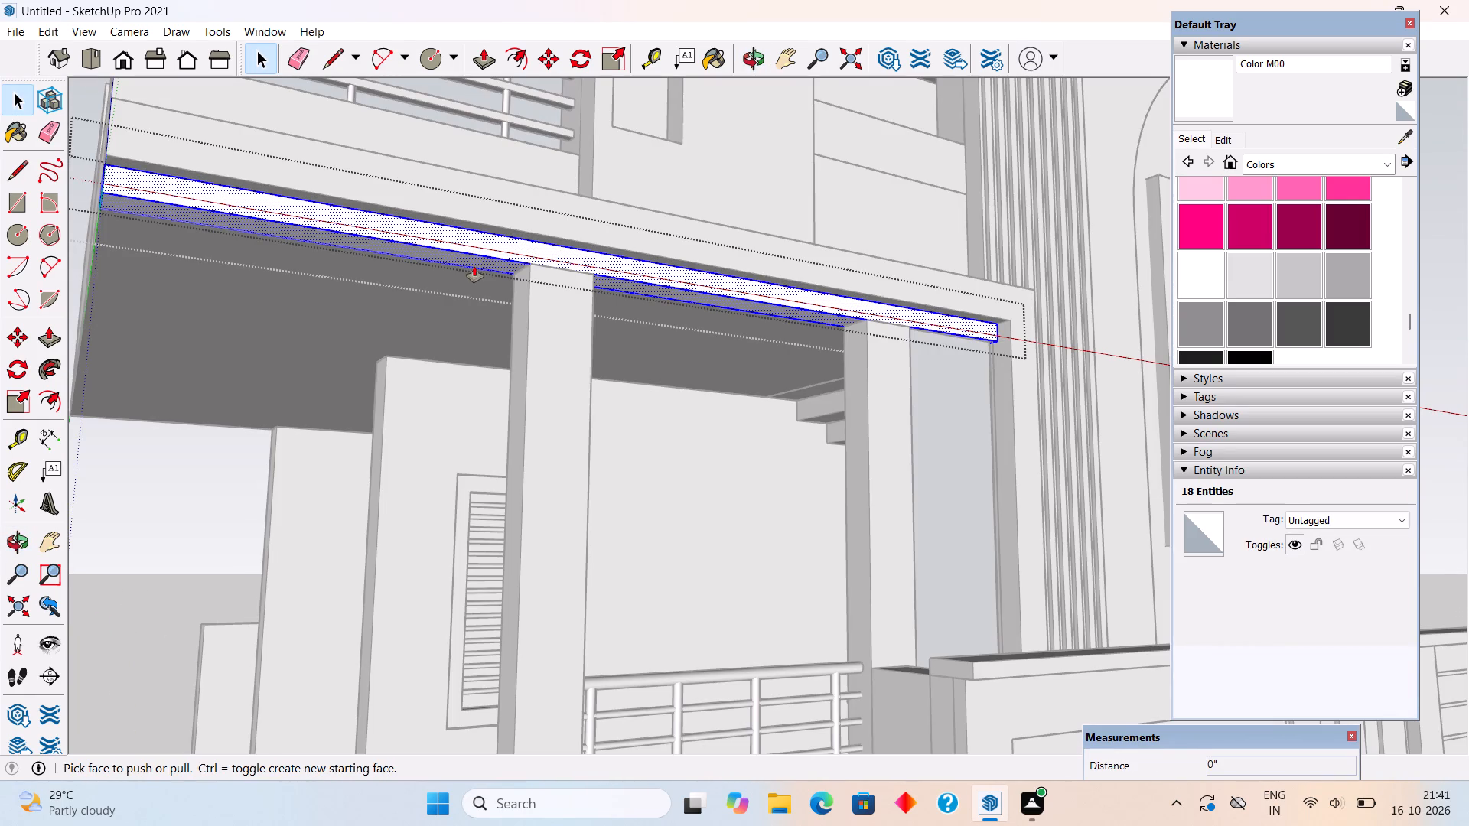
pyautogui.click(480, 262)
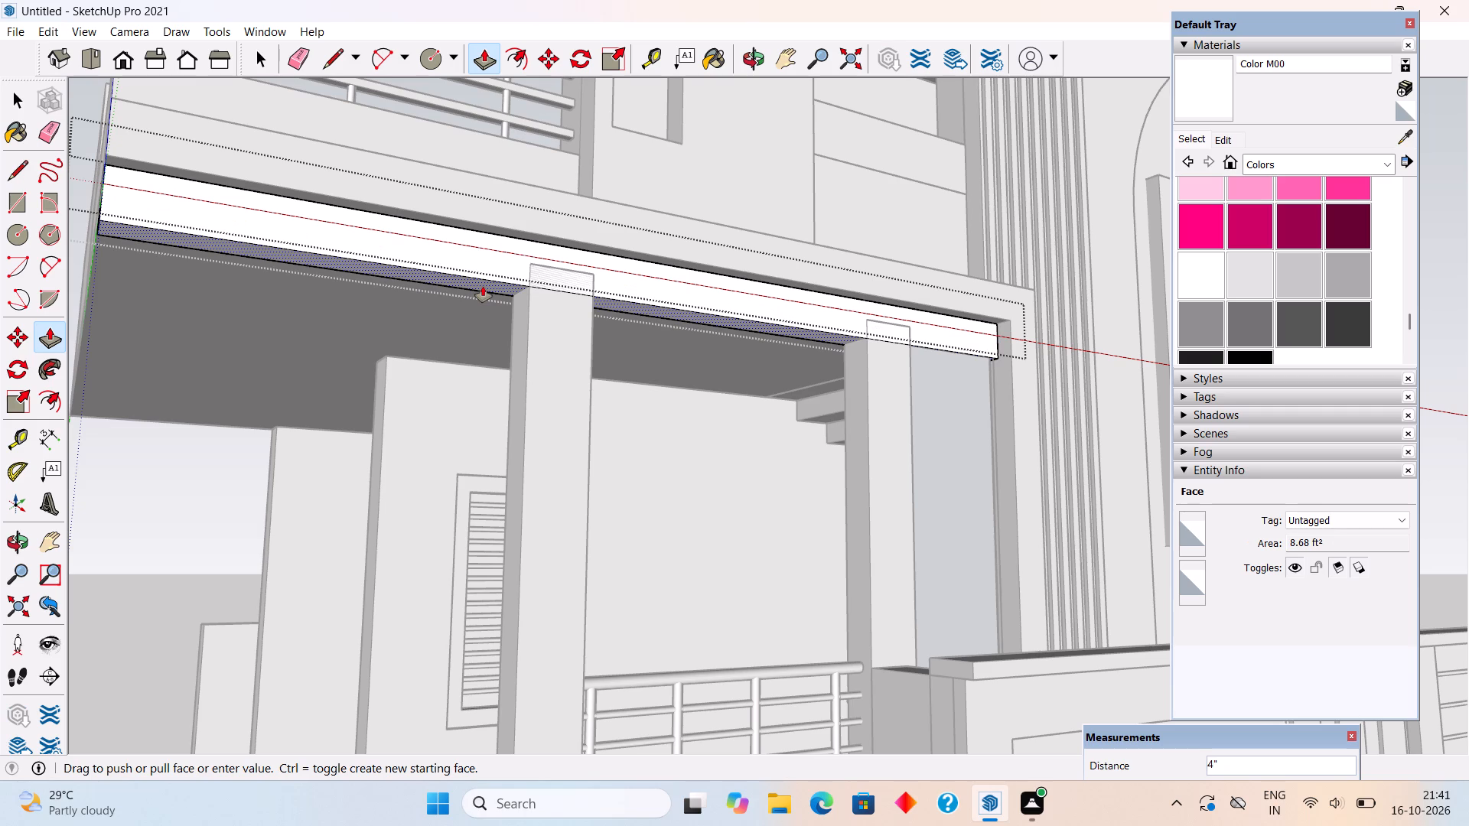
pyautogui.write('4"')
pyautogui.press('Return')
pyautogui.press('space')
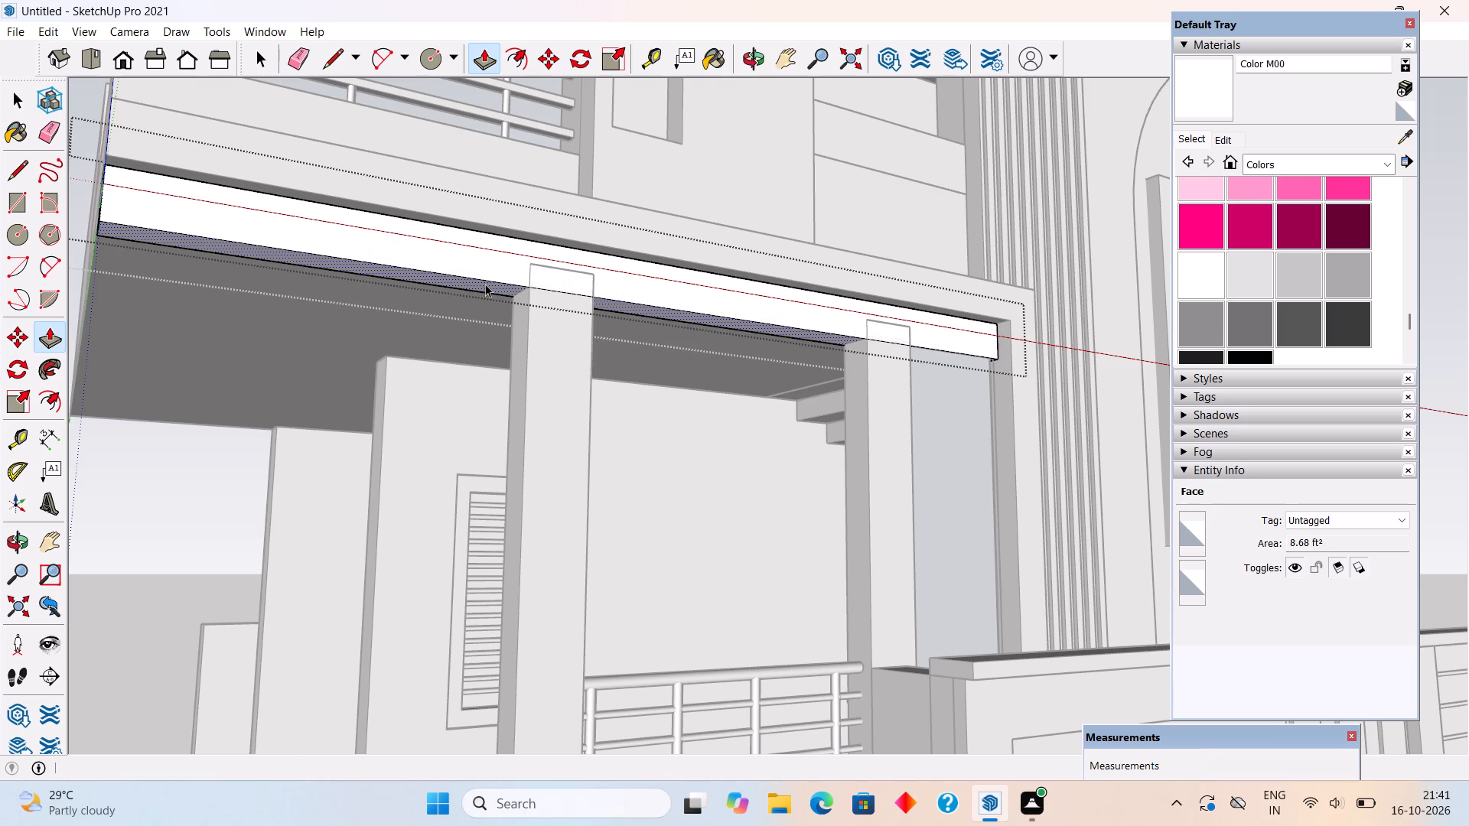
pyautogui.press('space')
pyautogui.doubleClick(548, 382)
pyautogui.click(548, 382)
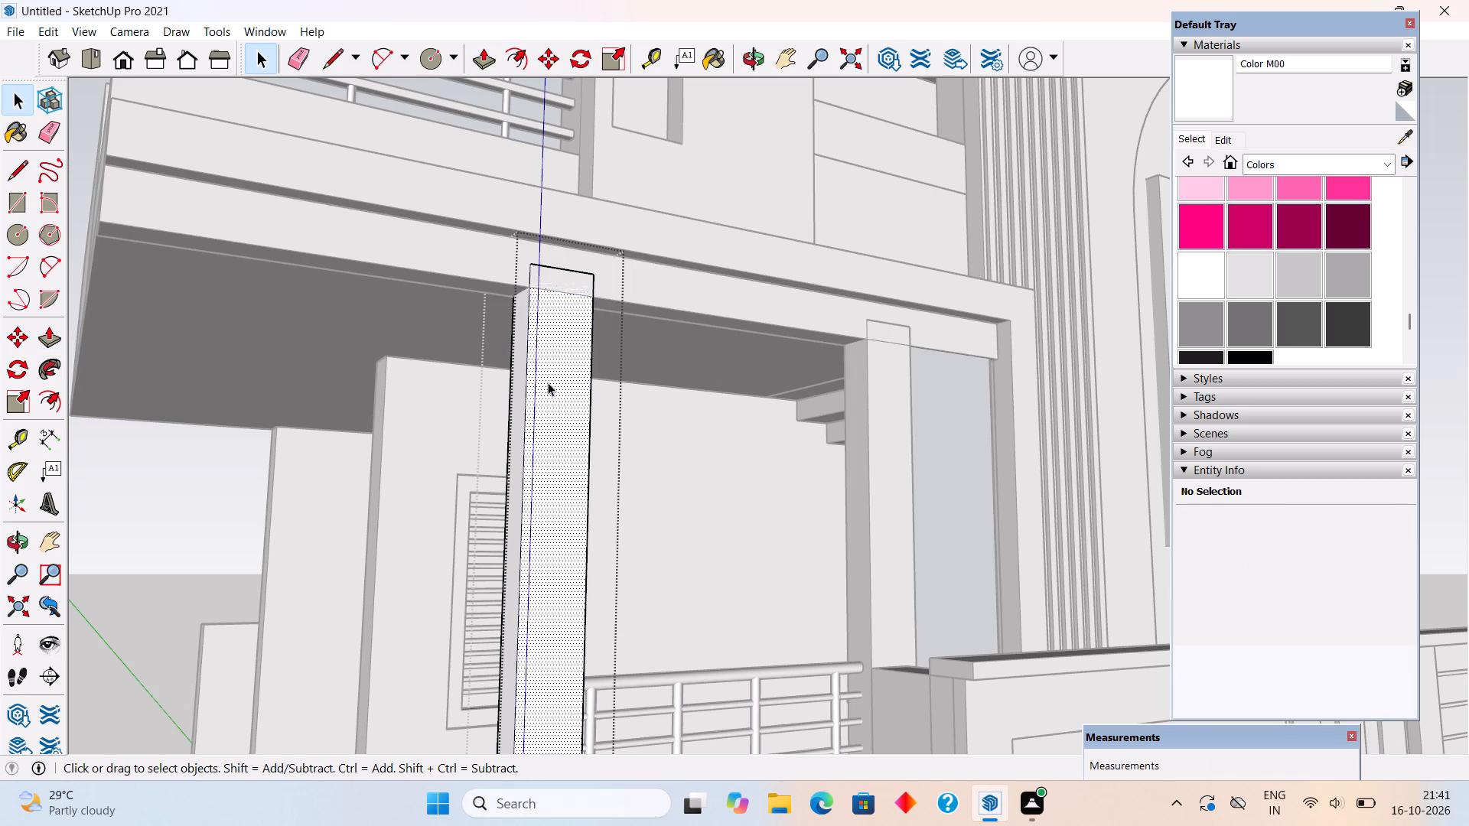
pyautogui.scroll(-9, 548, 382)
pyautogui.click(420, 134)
# Open the long beam group under the terrace slab and push/pull its front face outward 1".
pyautogui.moveTo(537, 375); pyautogui.dragTo(537, 389, button='middle')
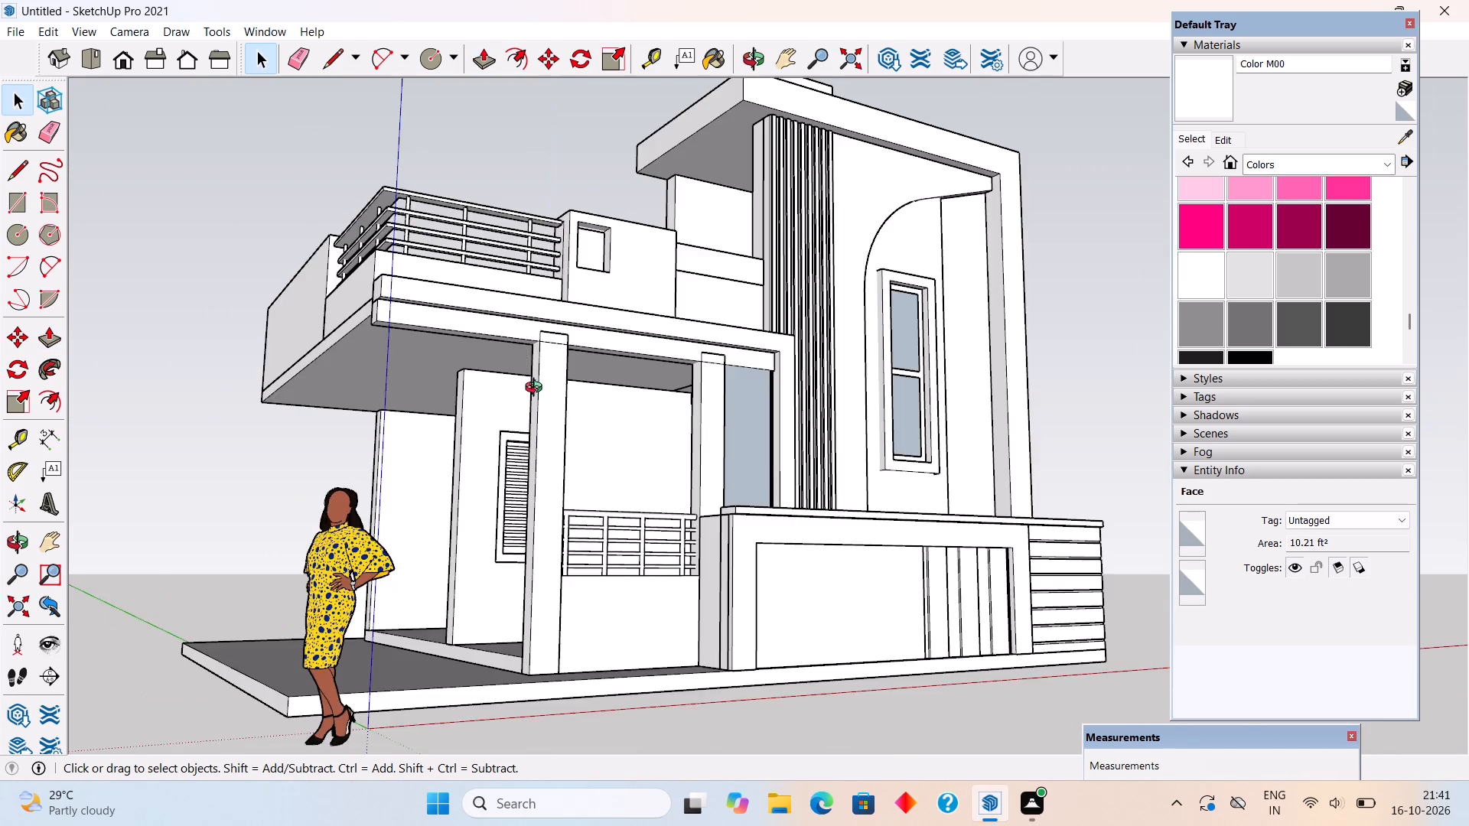
pyautogui.moveTo(537, 389); pyautogui.dragTo(526, 483, button='middle')
pyautogui.scroll(11, 535, 392)
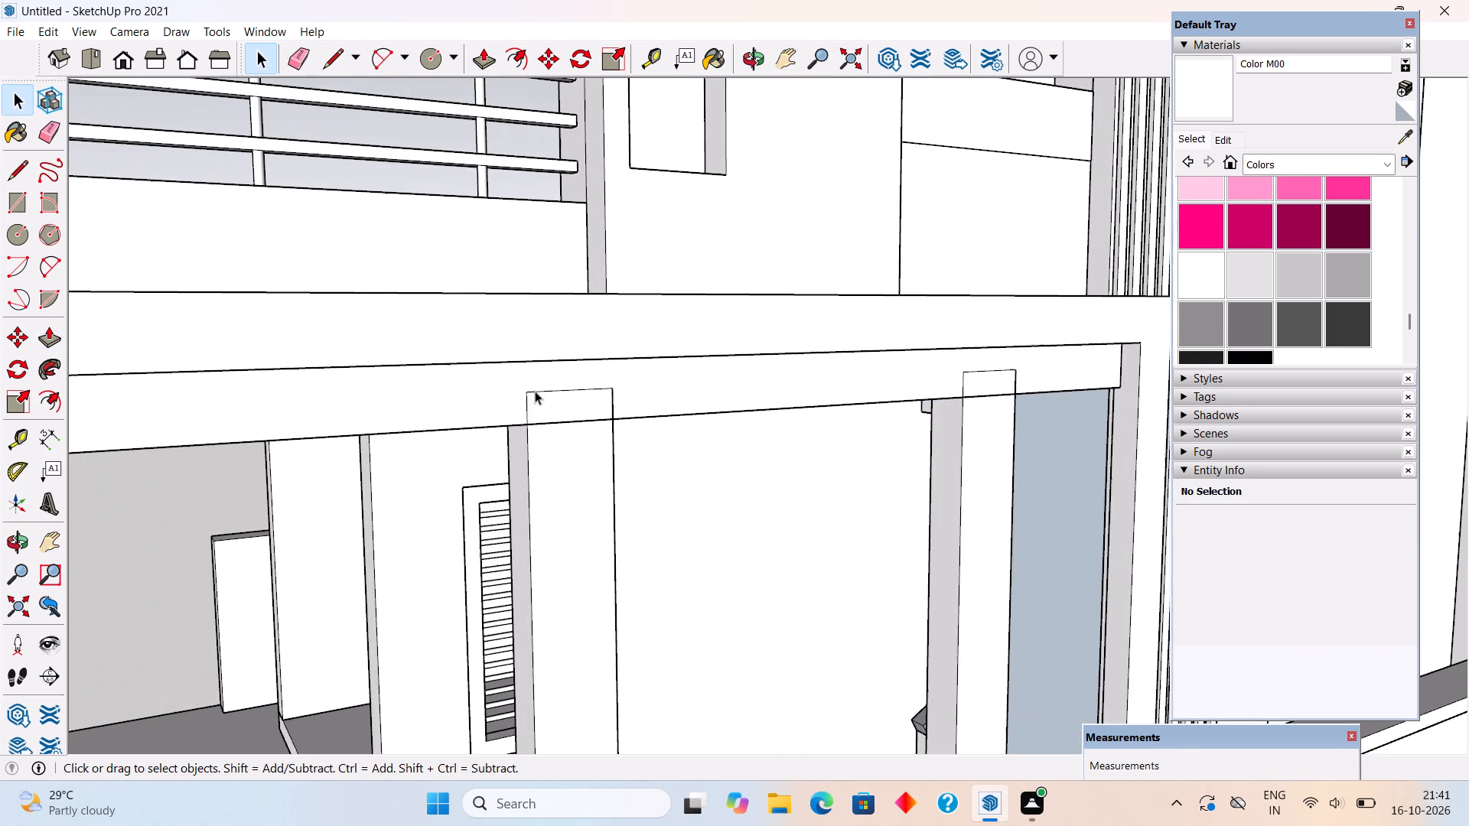
pyautogui.tripleClick(473, 401)
pyautogui.press('p')
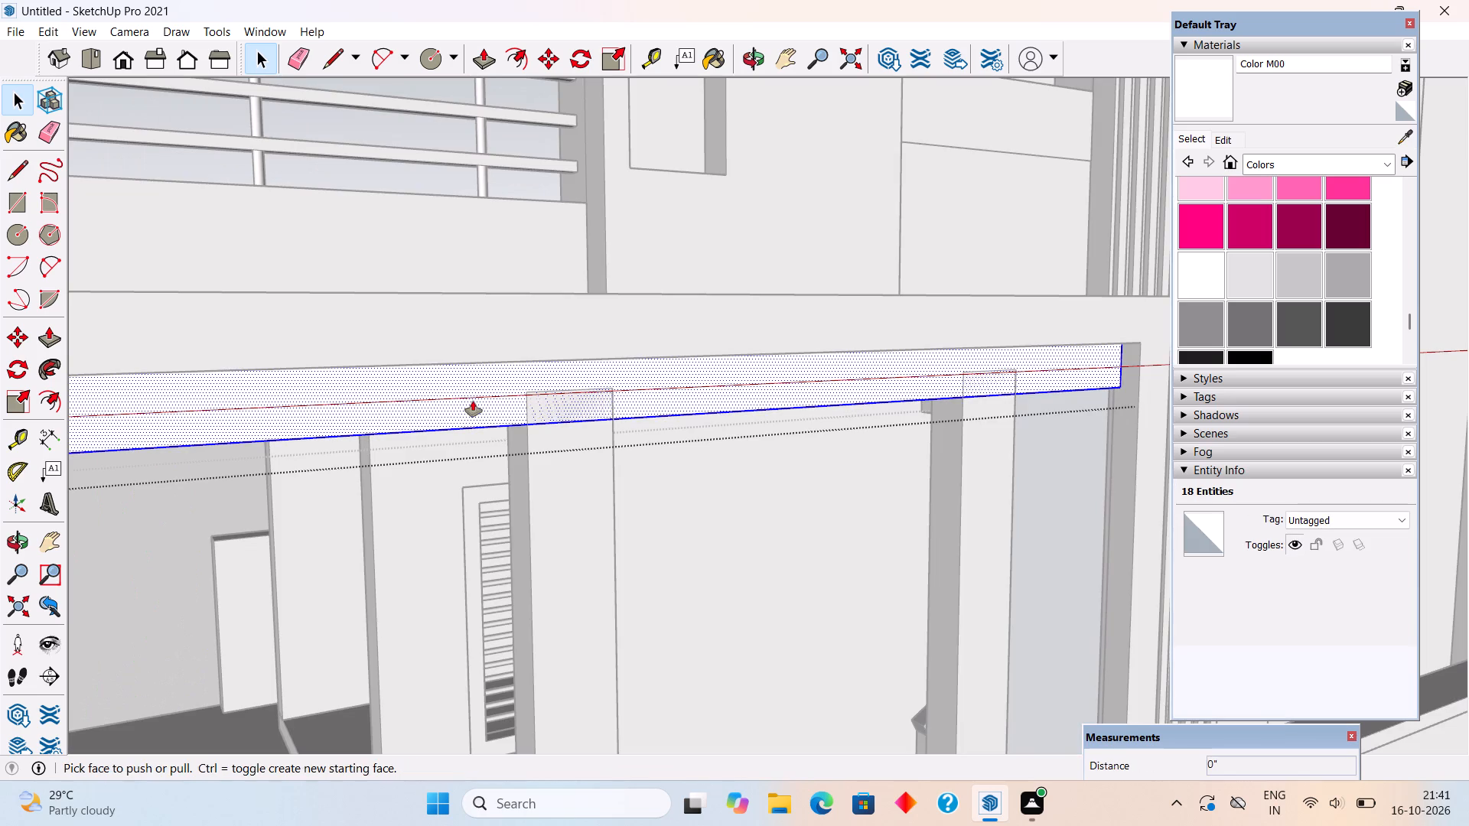
pyautogui.click(473, 401)
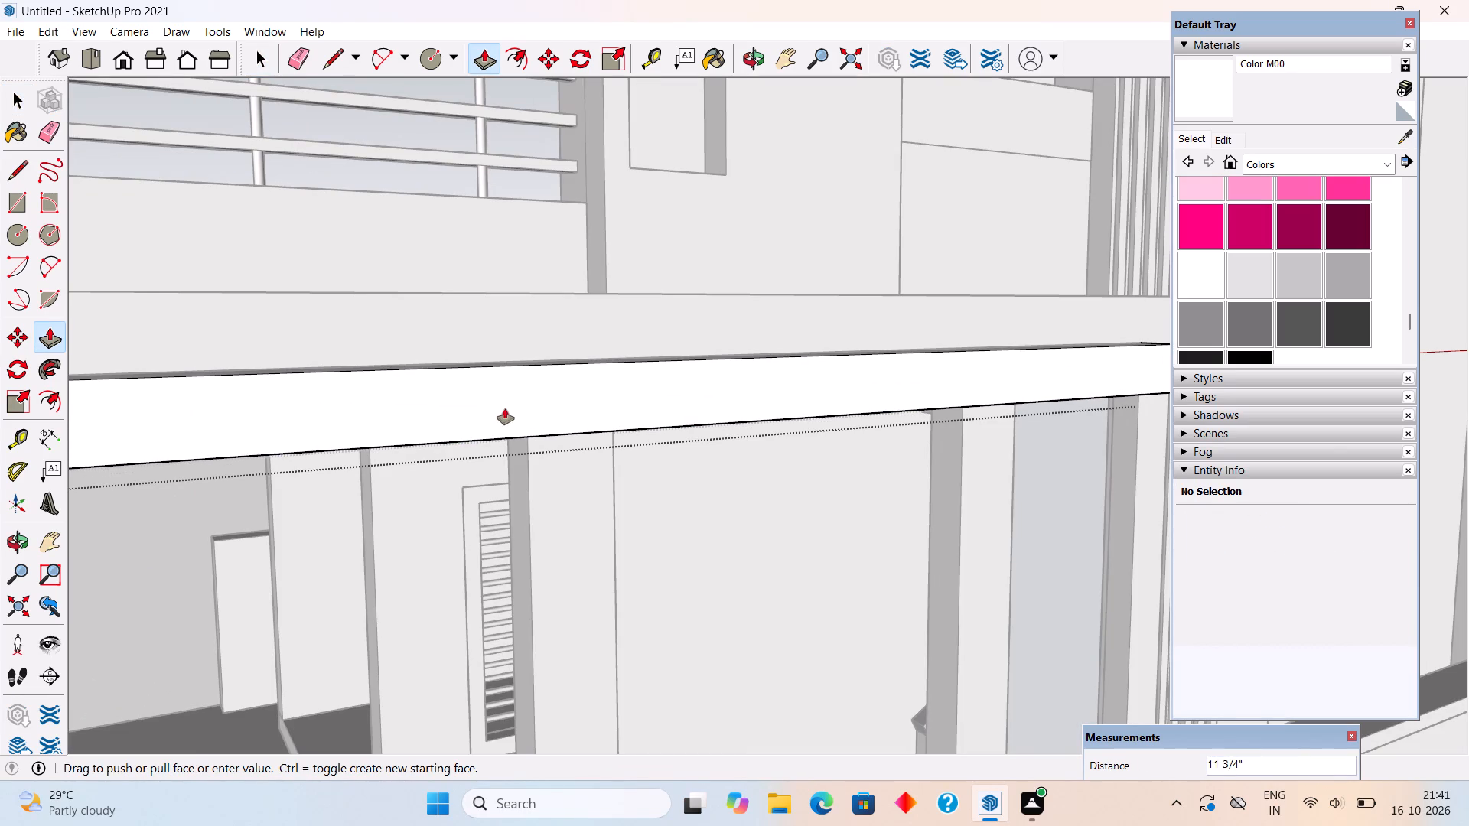
pyautogui.write('1"')
pyautogui.press('Return')
pyautogui.press('space')
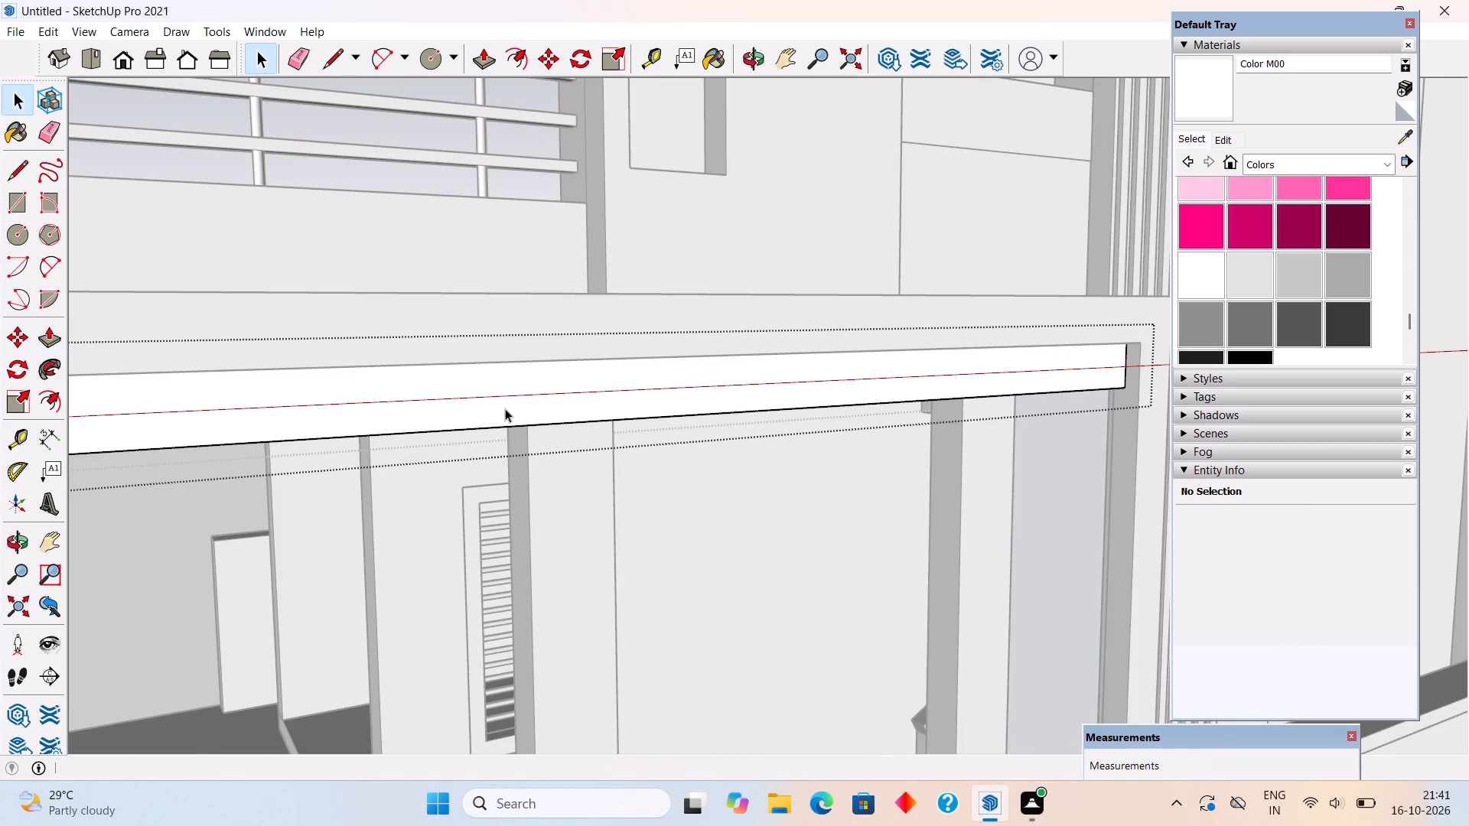
pyautogui.scroll(-12, 506, 441)
pyautogui.click(443, 228)
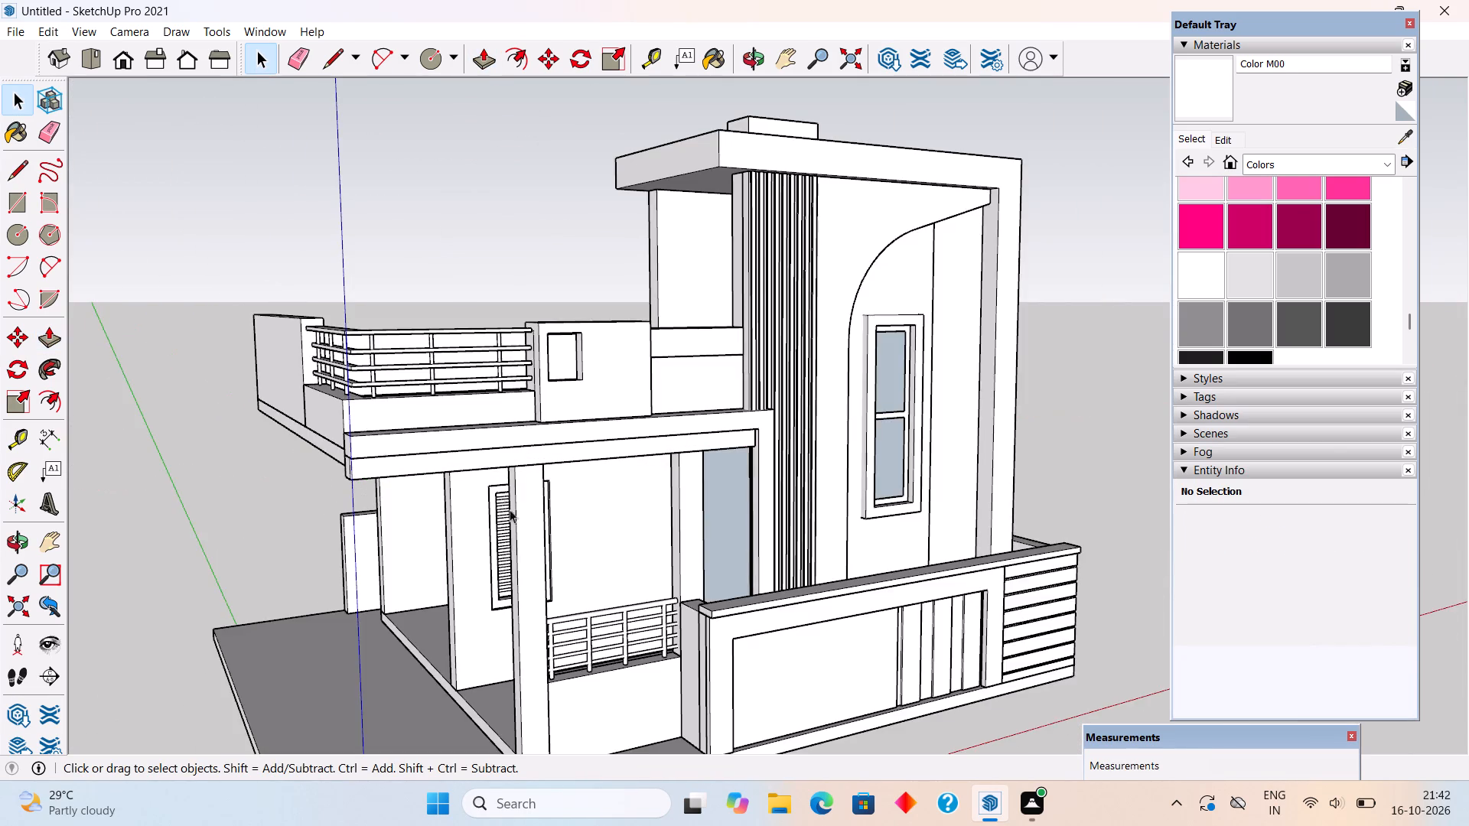
# Examine the whole house from the front, the side and below, including the terrace beam, columns and railing.
pyautogui.moveTo(565, 494); pyautogui.dragTo(732, 506, button='middle')
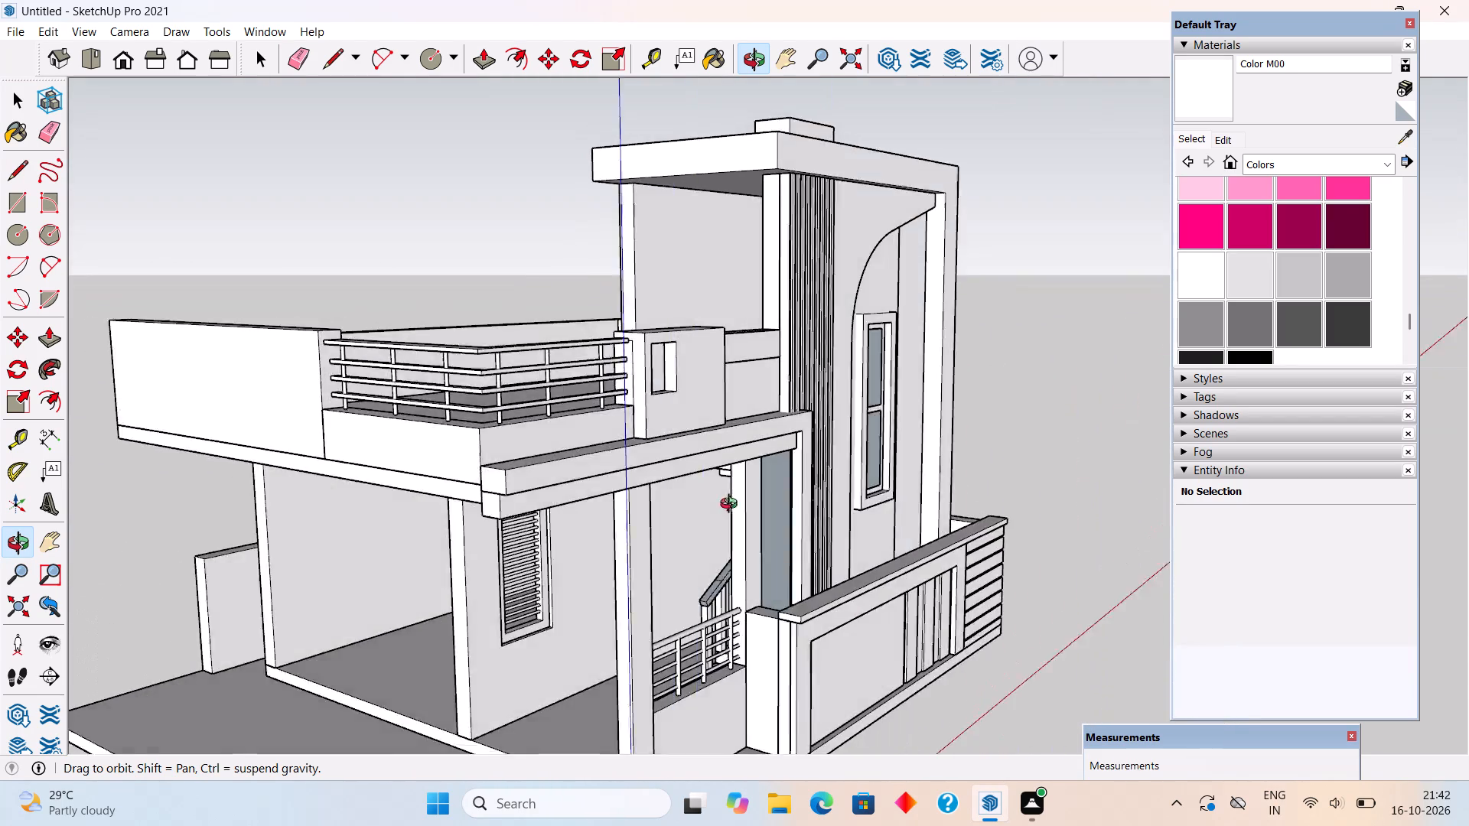
pyautogui.moveTo(732, 506); pyautogui.dragTo(524, 559, button='middle')
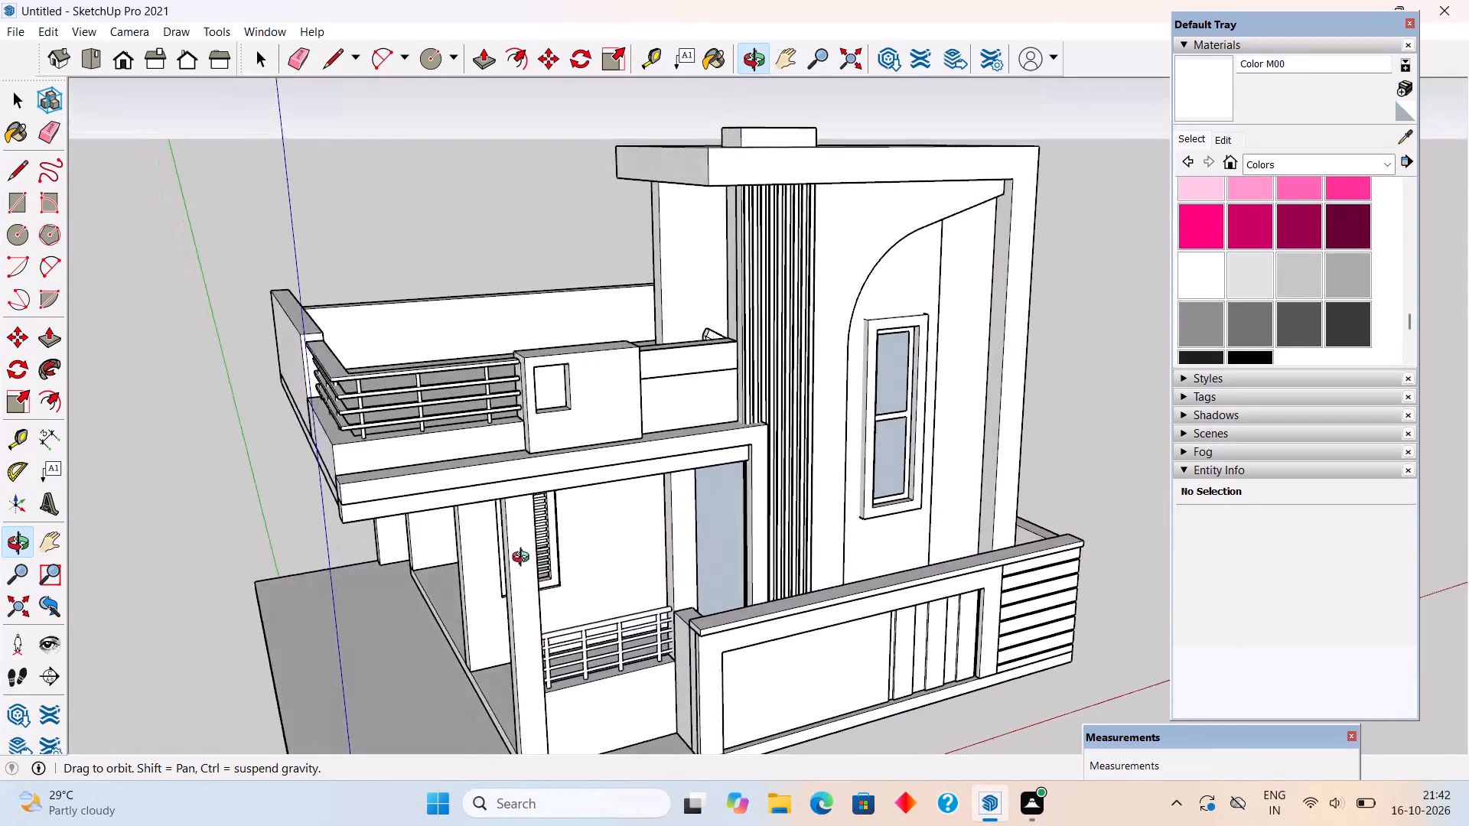
pyautogui.moveTo(524, 559); pyautogui.dragTo(477, 542, button='middle')
pyautogui.scroll(2, 490, 519)
pyautogui.moveTo(489, 499); pyautogui.dragTo(492, 440, button='middle')
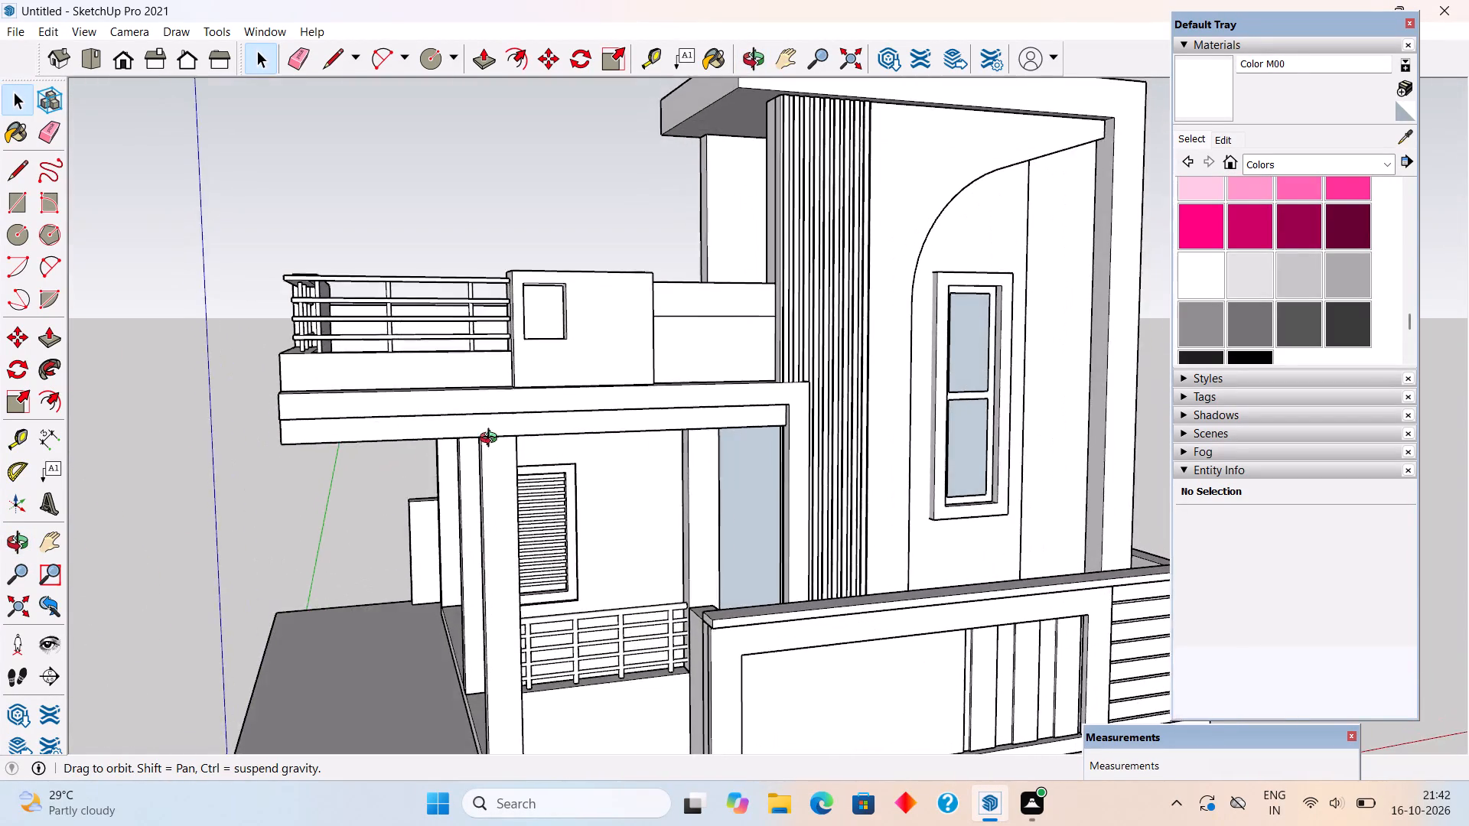
pyautogui.moveTo(492, 440); pyautogui.dragTo(541, 421, button='middle')
pyautogui.scroll(-3, 541, 421)
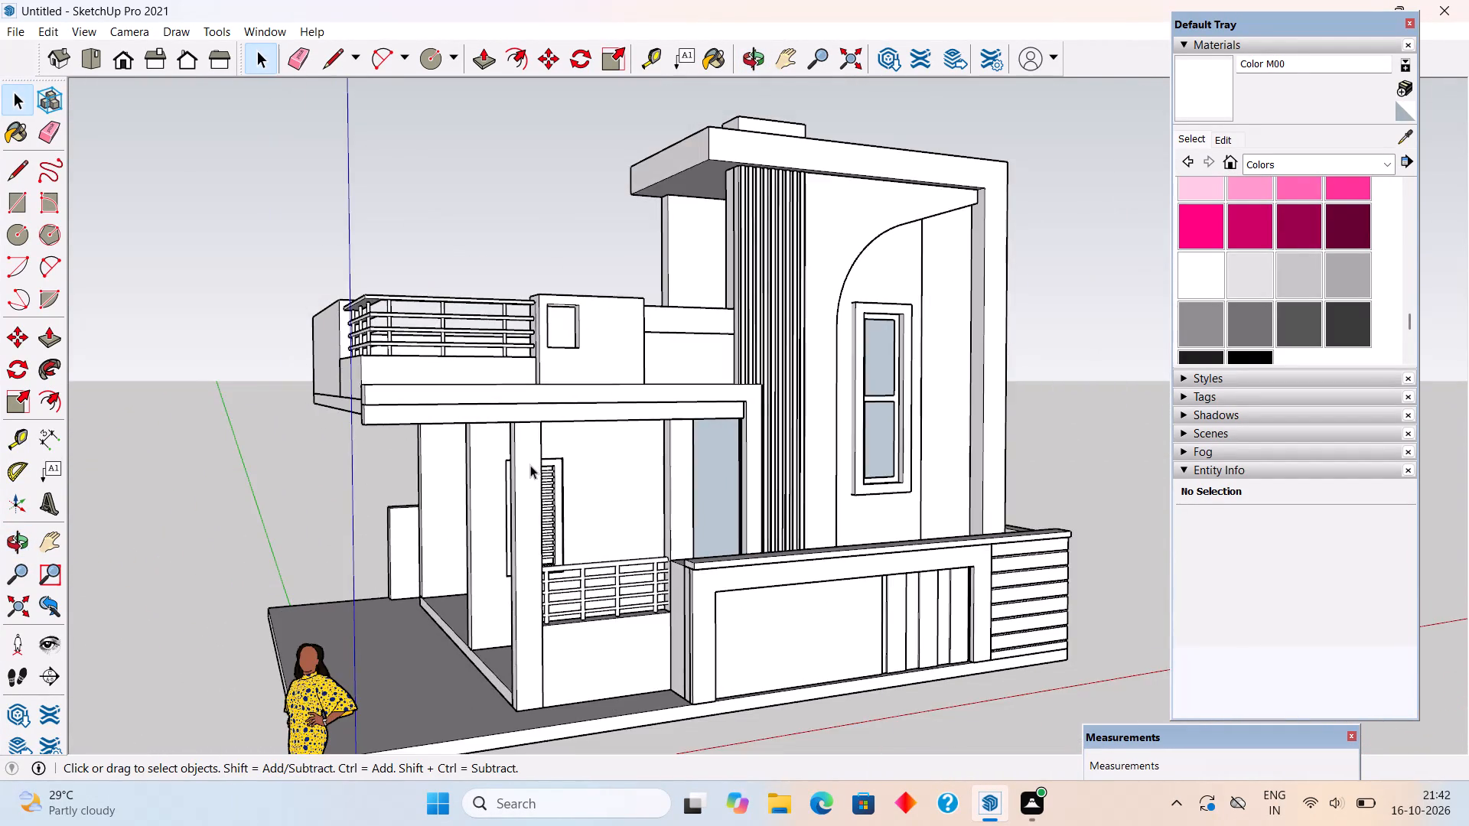
pyautogui.scroll(-3, 530, 465)
pyautogui.moveTo(497, 463); pyautogui.dragTo(347, 348, button='middle')
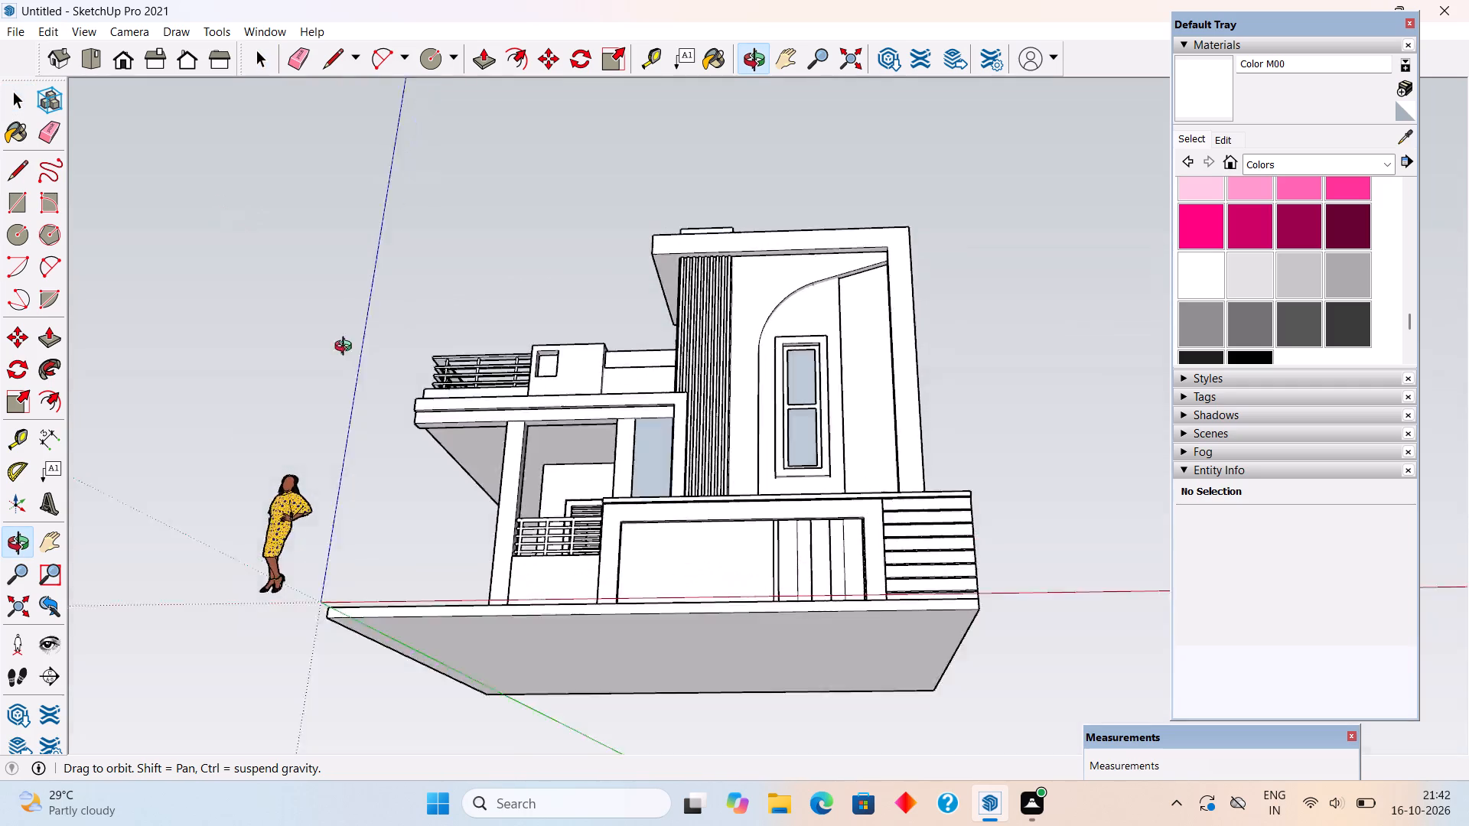
pyautogui.moveTo(347, 348); pyautogui.dragTo(940, 364, button='middle')
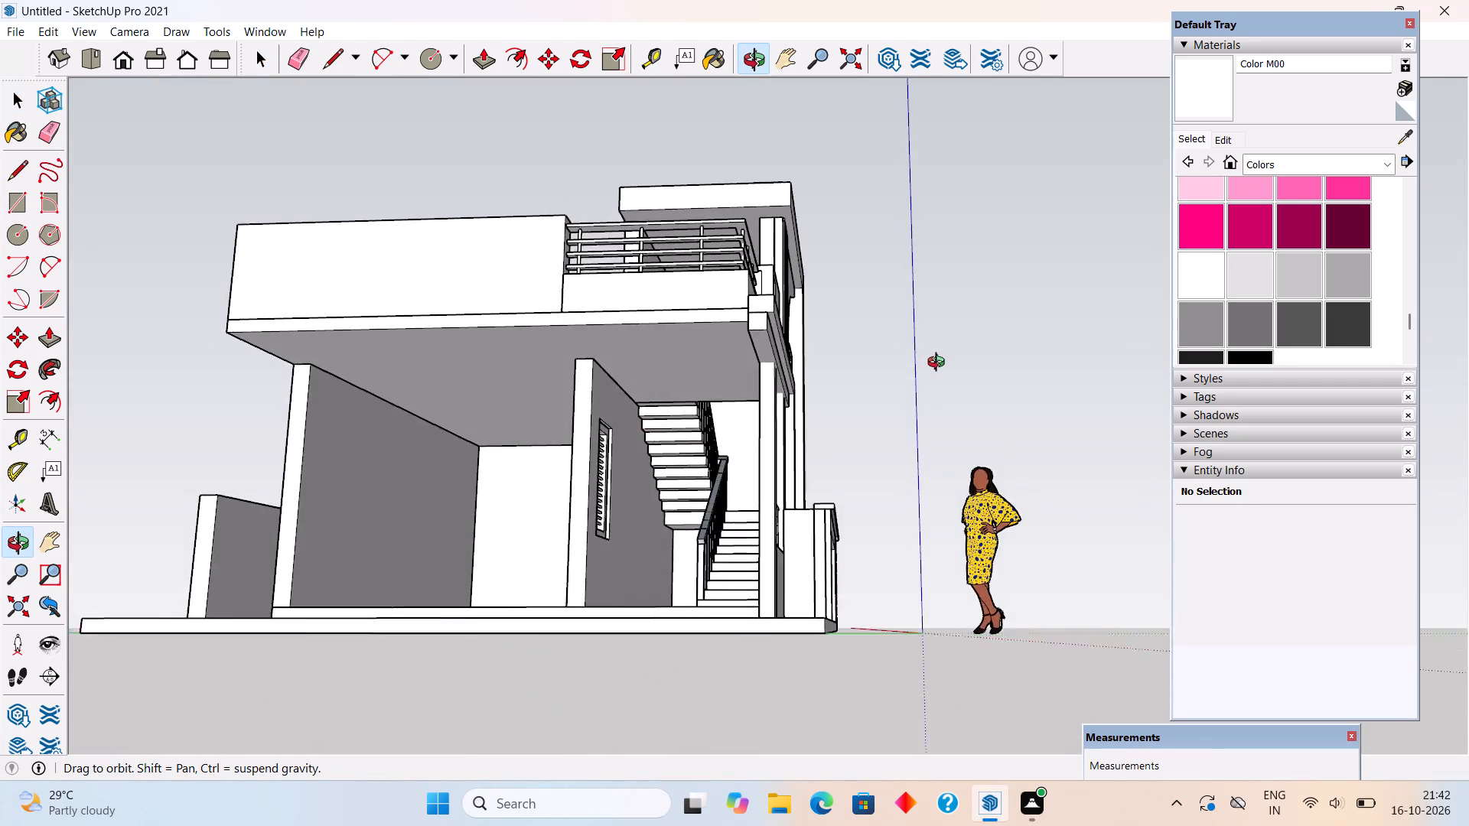
pyautogui.moveTo(940, 364); pyautogui.dragTo(727, 541, button='middle')
pyautogui.scroll(-3, 741, 541)
pyautogui.scroll(-2, 644, 629)
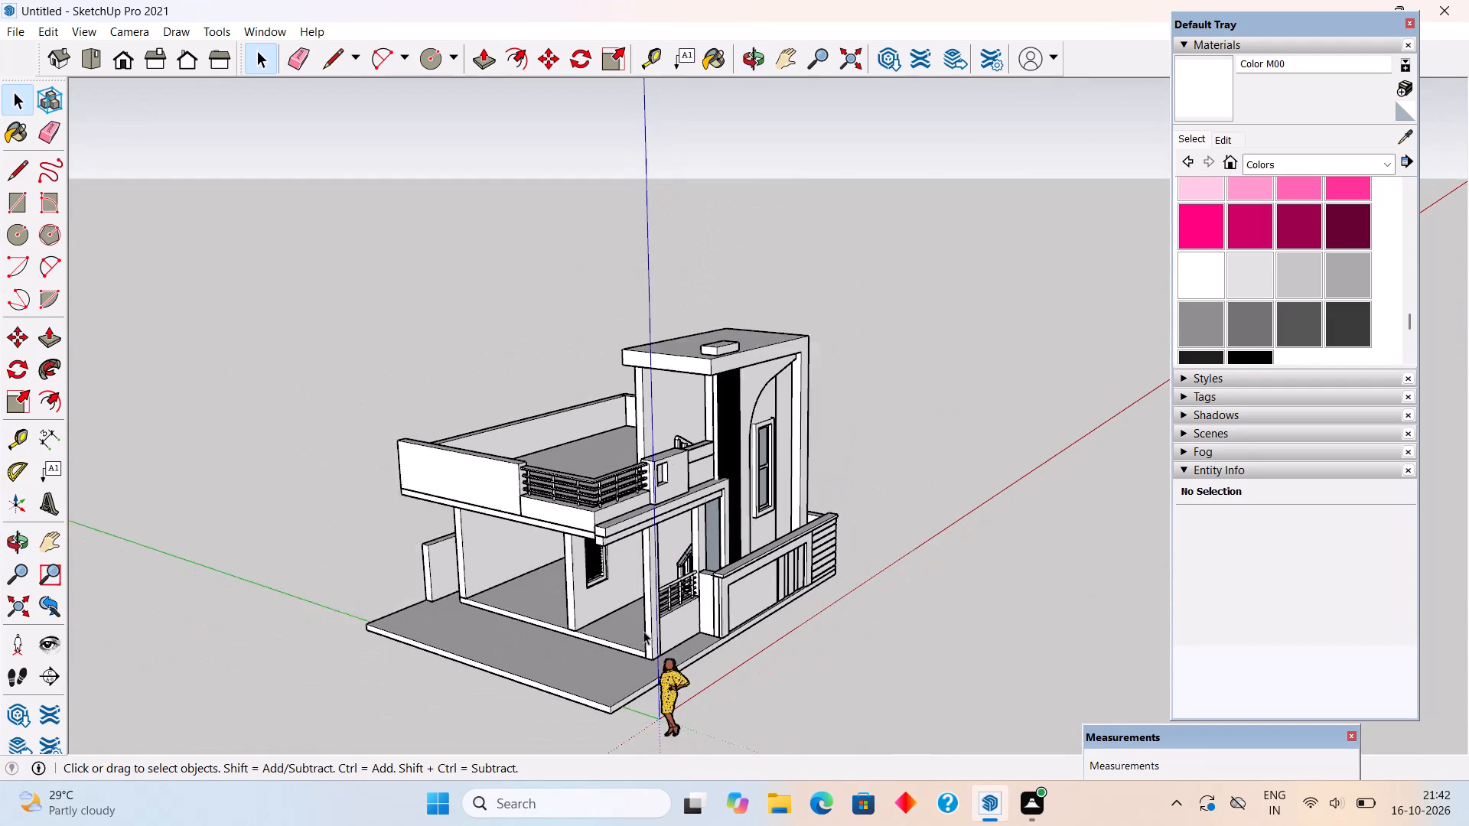
pyautogui.scroll(-1, 643, 631)
pyautogui.moveTo(564, 675); pyautogui.dragTo(262, 671, button='middle')
pyautogui.moveTo(504, 597); pyautogui.dragTo(402, 592, button='middle')
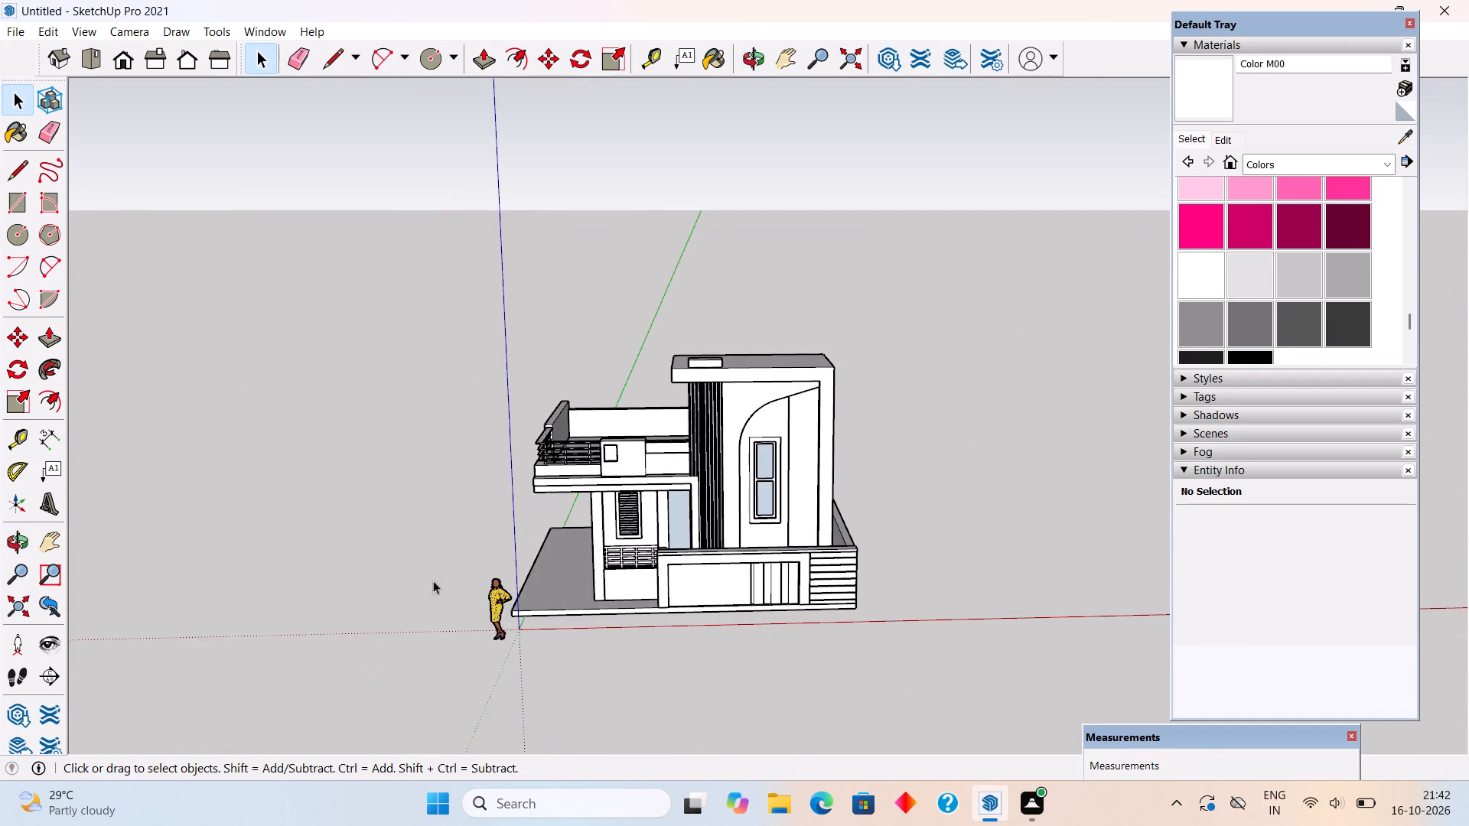
# Place a guide 4' outward from the porch plinth's side edge and another along the front base line of the corner column.
pyautogui.scroll(5, 679, 519)
pyautogui.scroll(6, 399, 634)
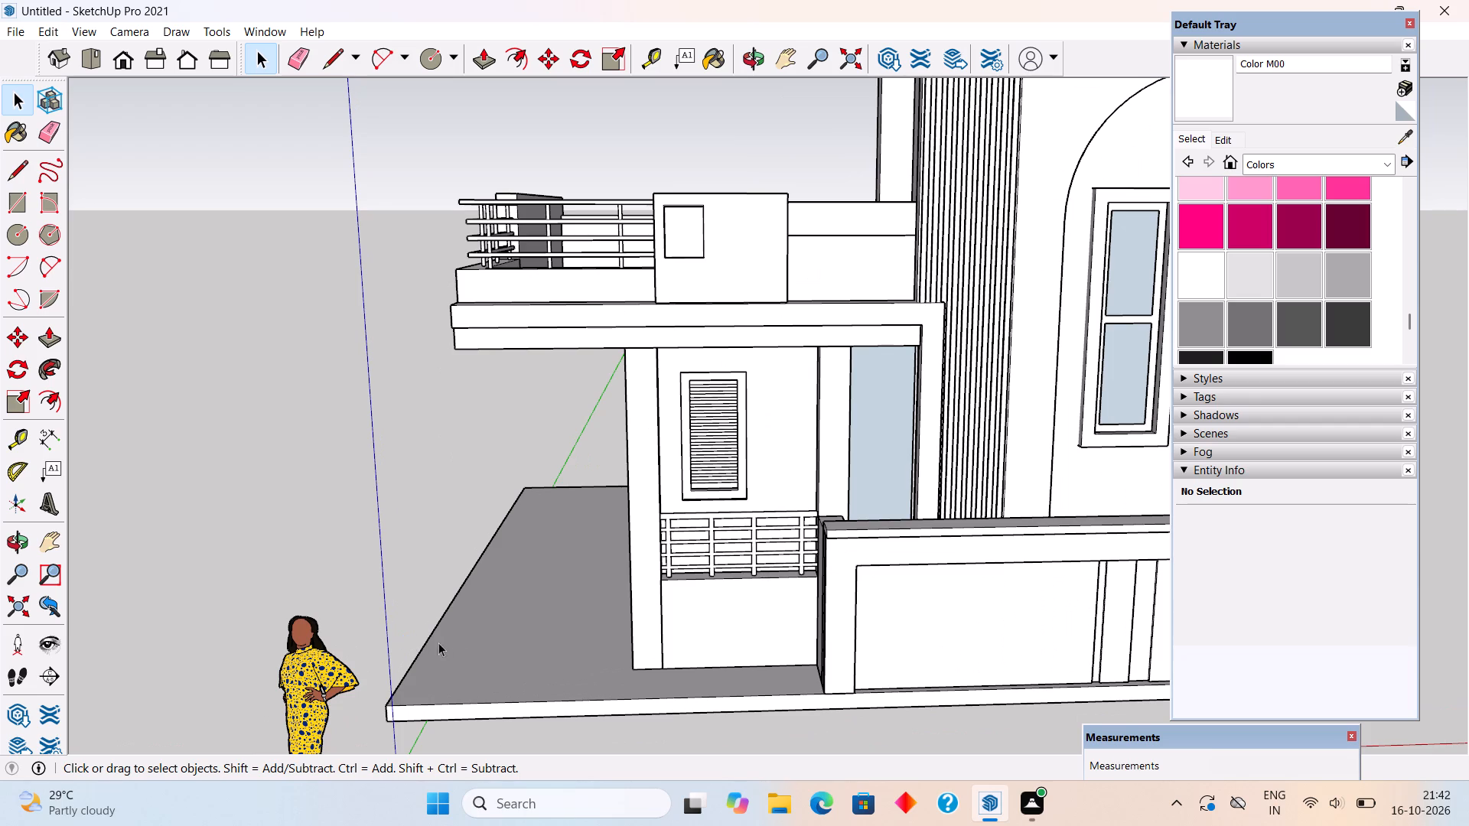
pyautogui.scroll(4, 491, 665)
pyautogui.moveTo(712, 624); pyautogui.dragTo(835, 642, button='middle')
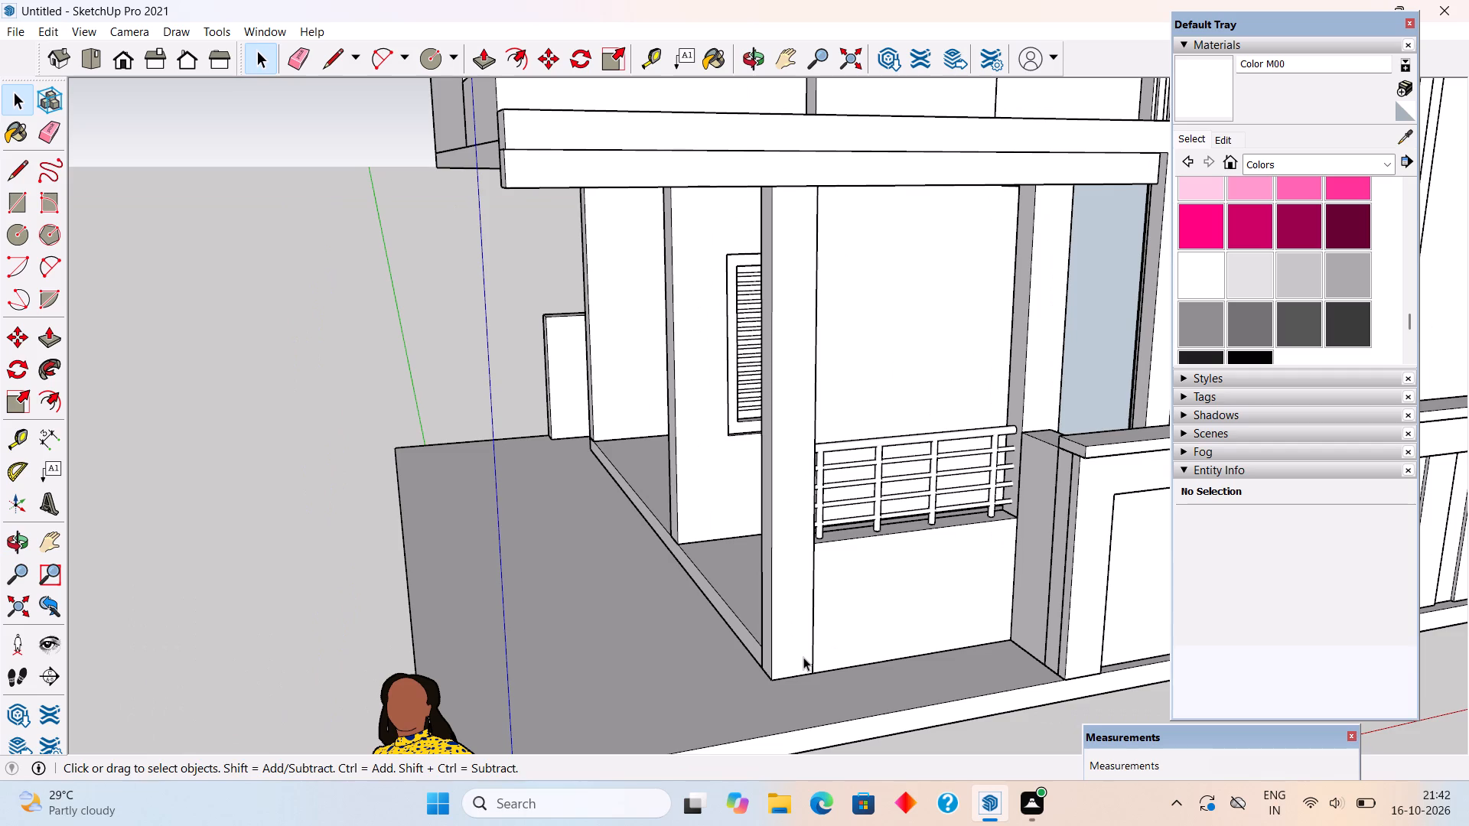
pyautogui.press('t')
pyautogui.click(739, 635)
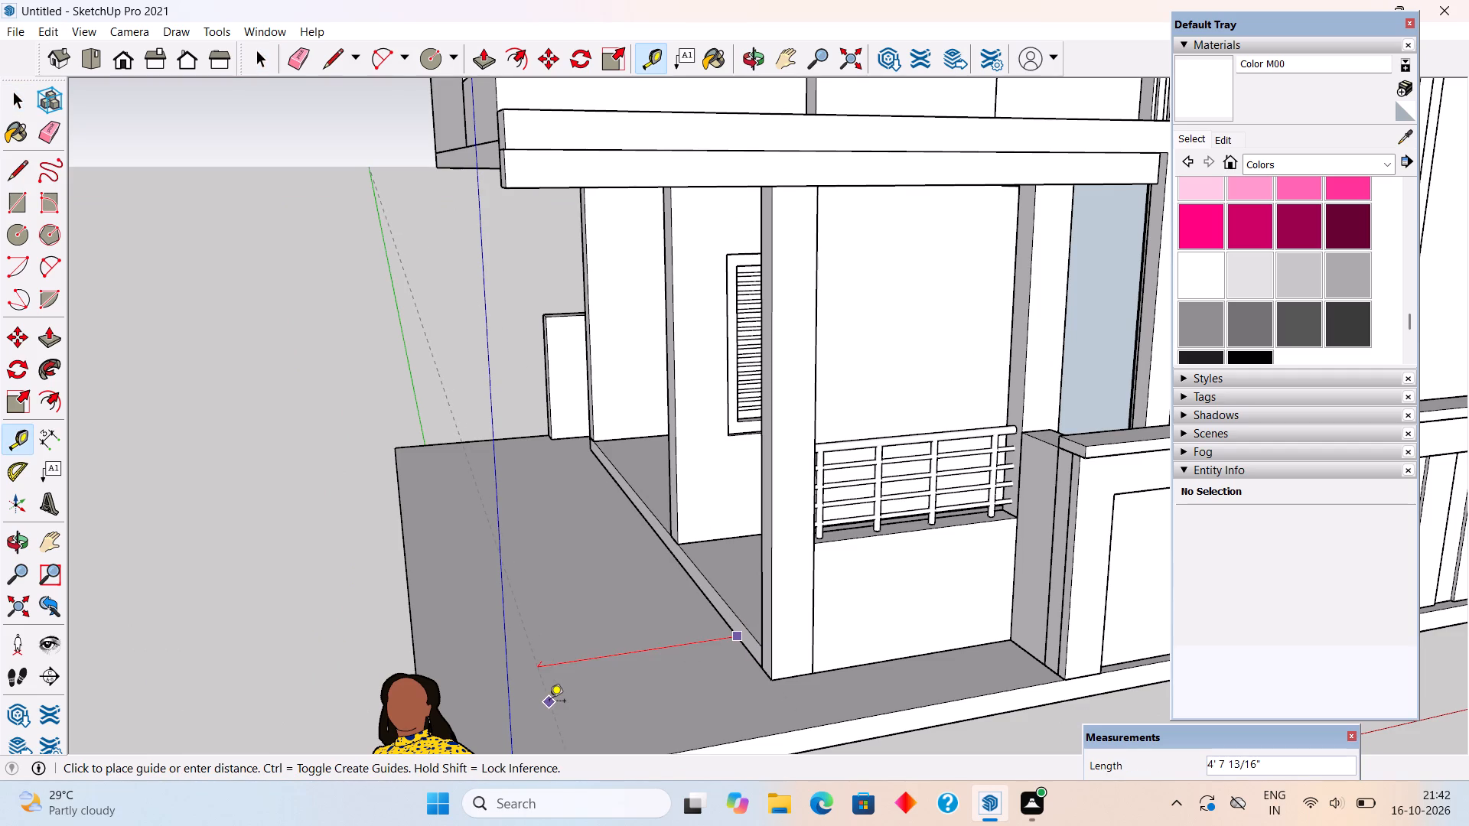
pyautogui.write("4'")
pyautogui.press('Return')
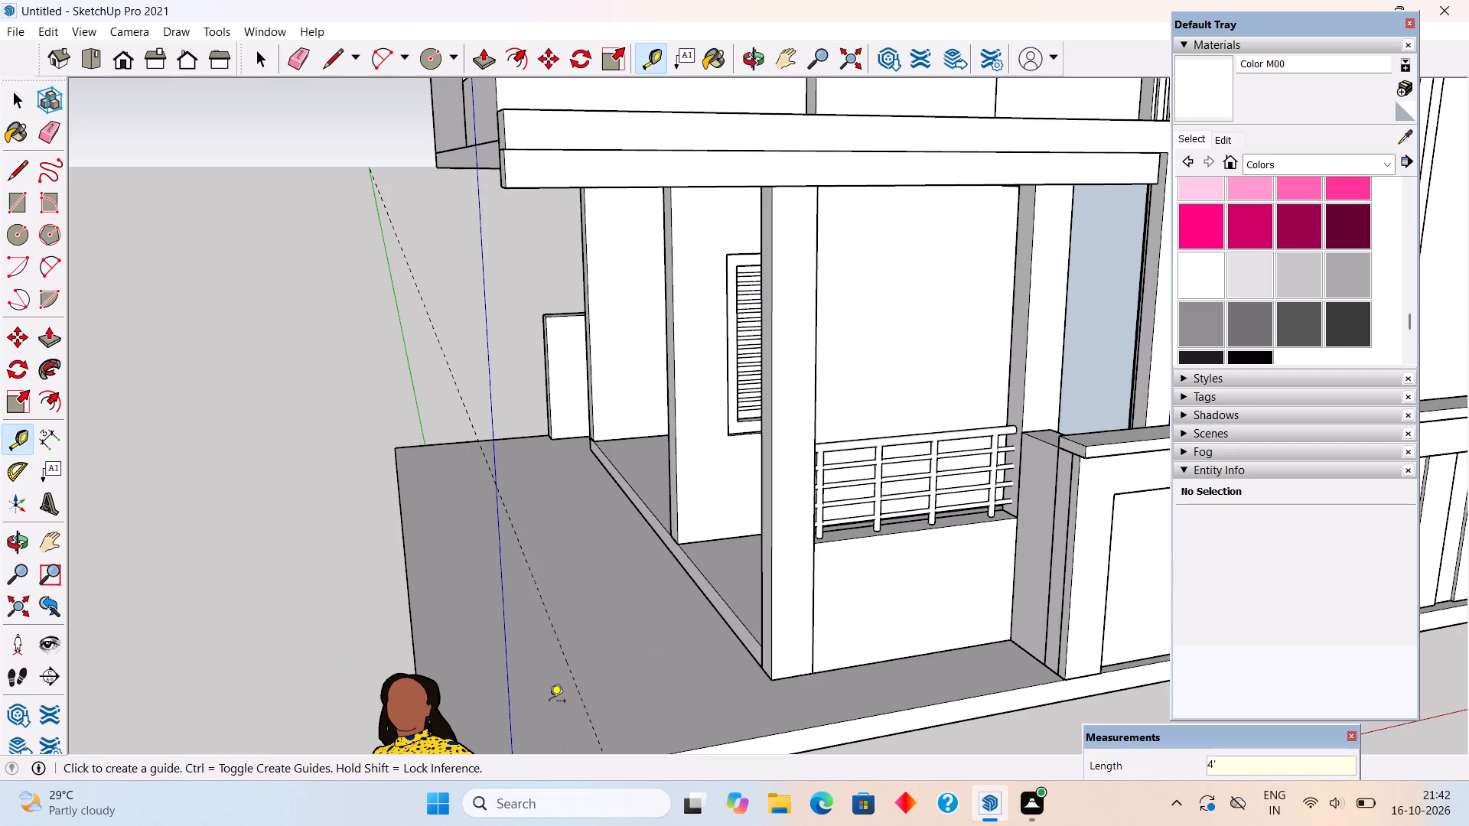
pyautogui.doubleClick(842, 668)
pyautogui.press('space')
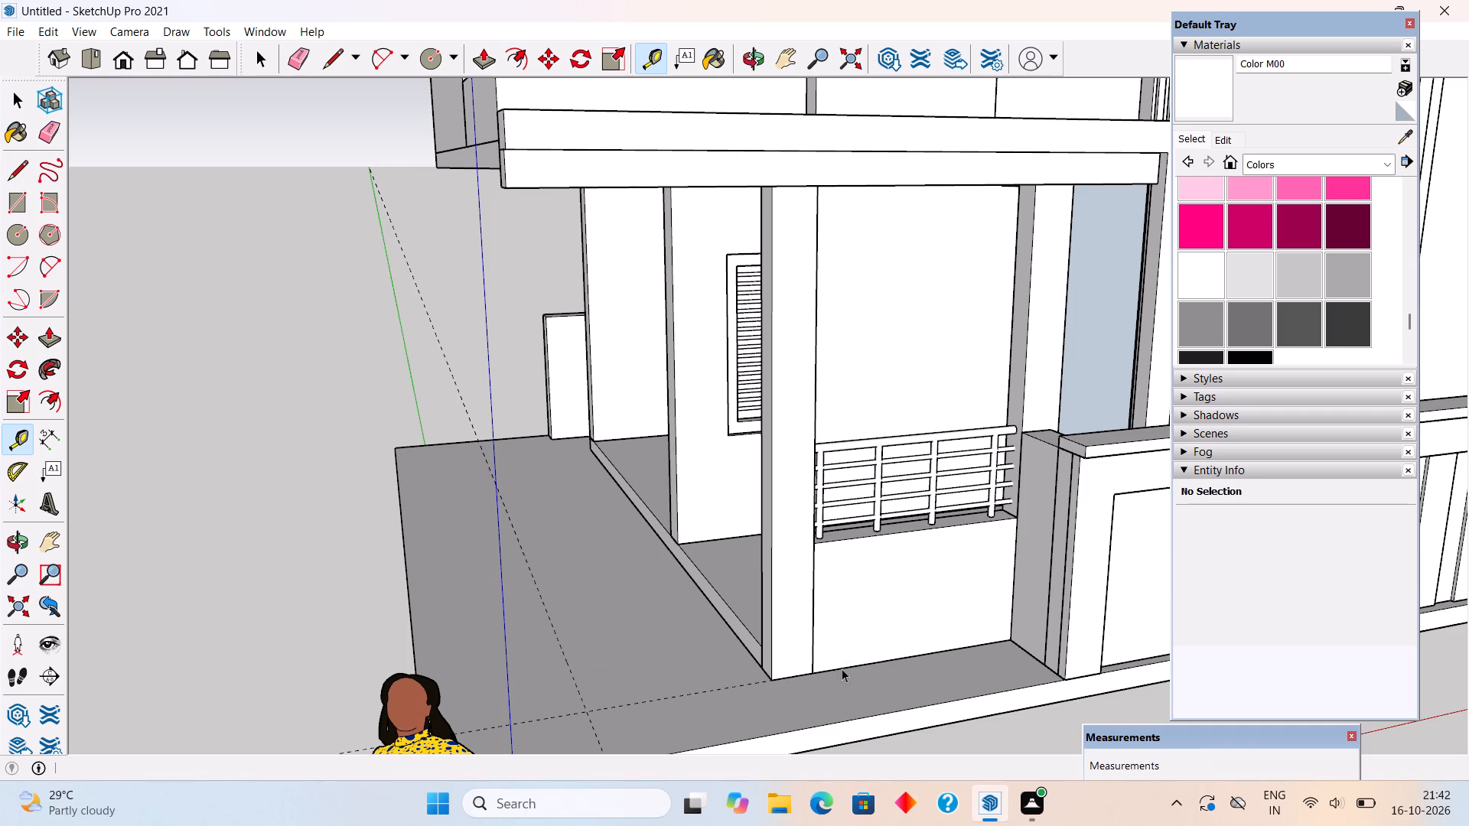
# Draw a vertical rectangle 4' wide and about 5' 4 1/2" high from the guide intersection to the porch corner column.
pyautogui.write('r')
pyautogui.click(591, 710)
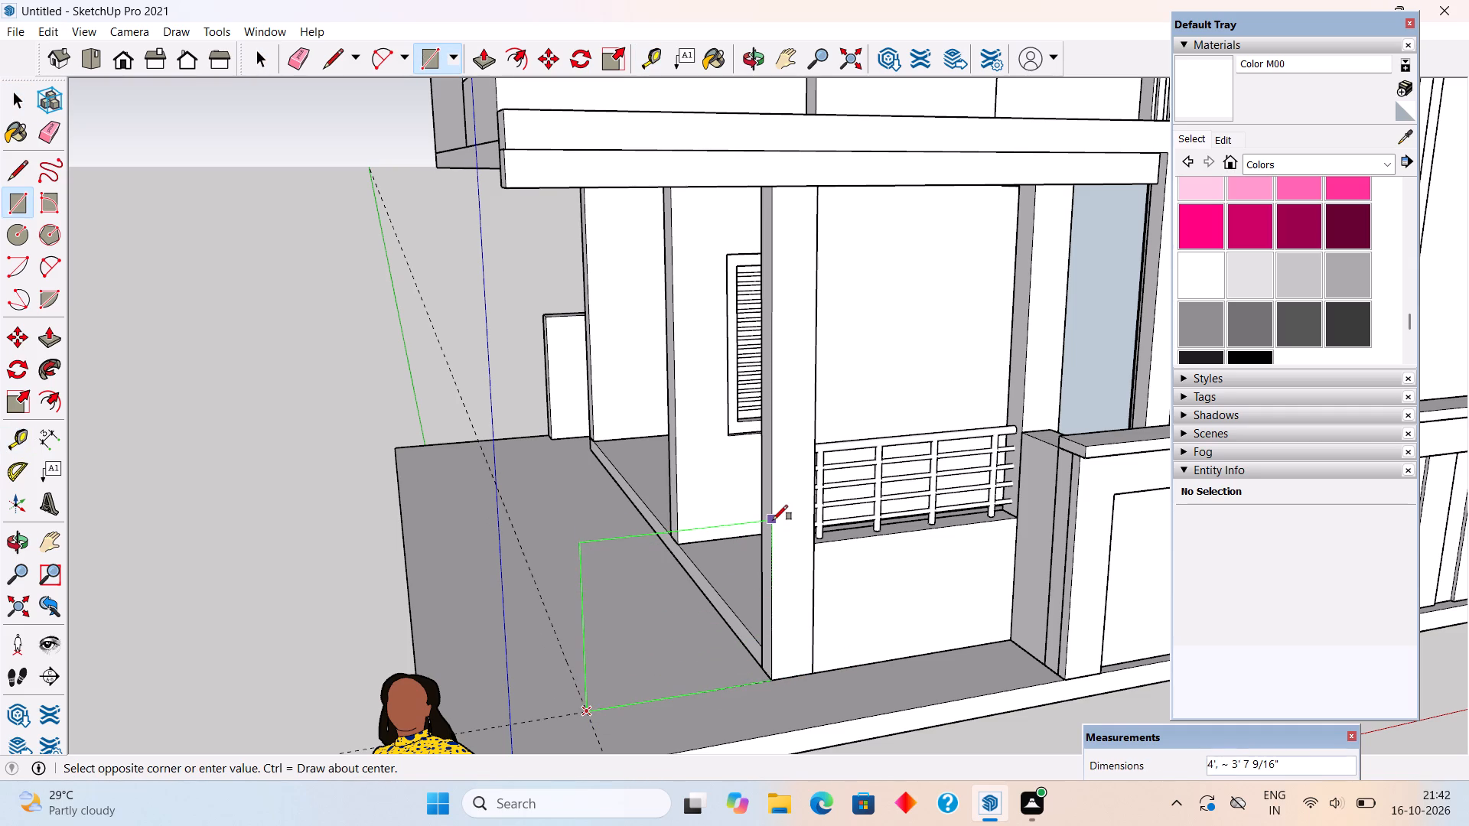
pyautogui.click(770, 437)
pyautogui.press('space')
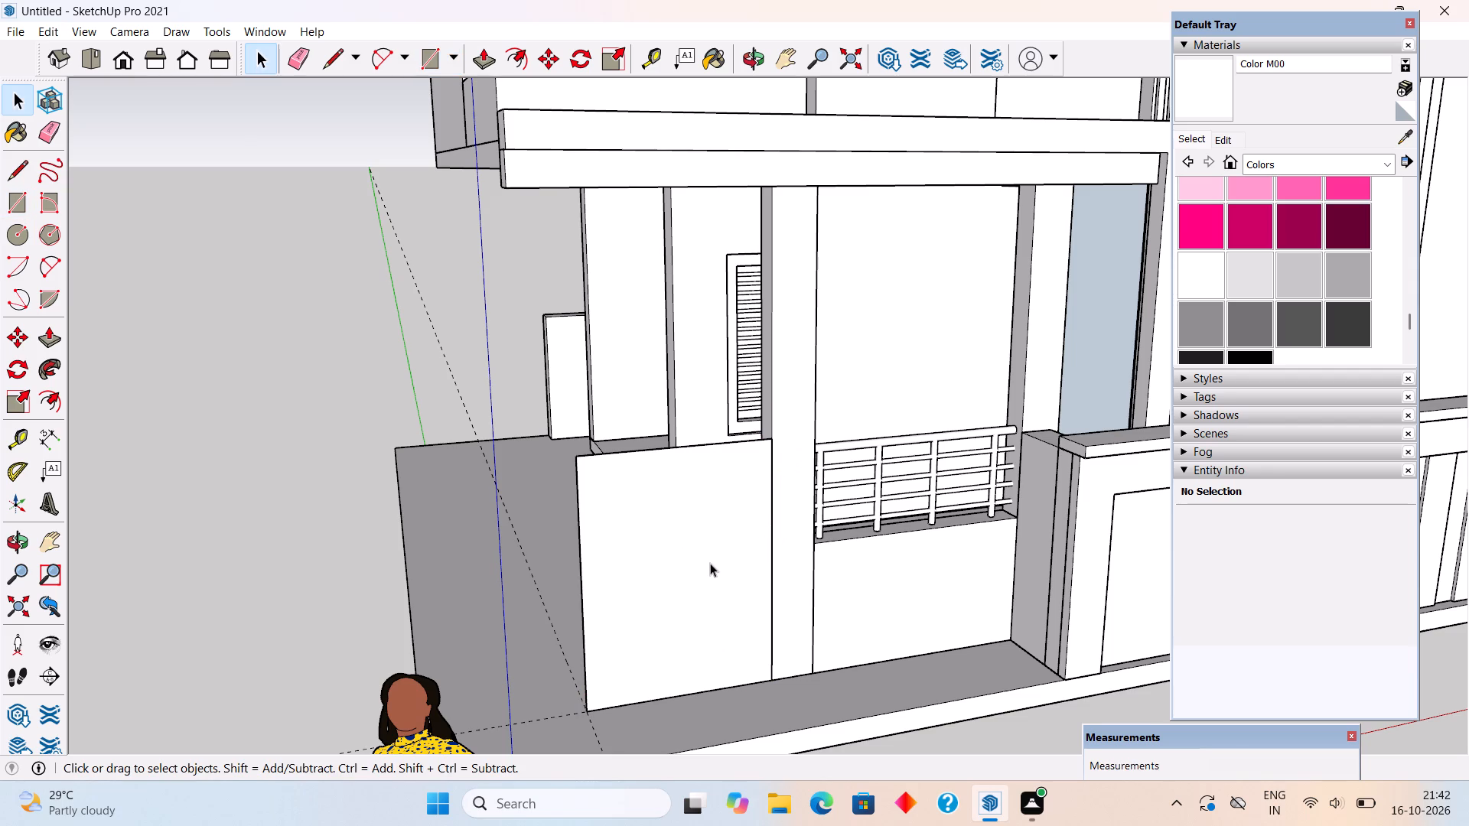
# Push/pull the new rectangle's face outward by 1", and by a further 3", to form a low wall.
pyautogui.click(709, 563)
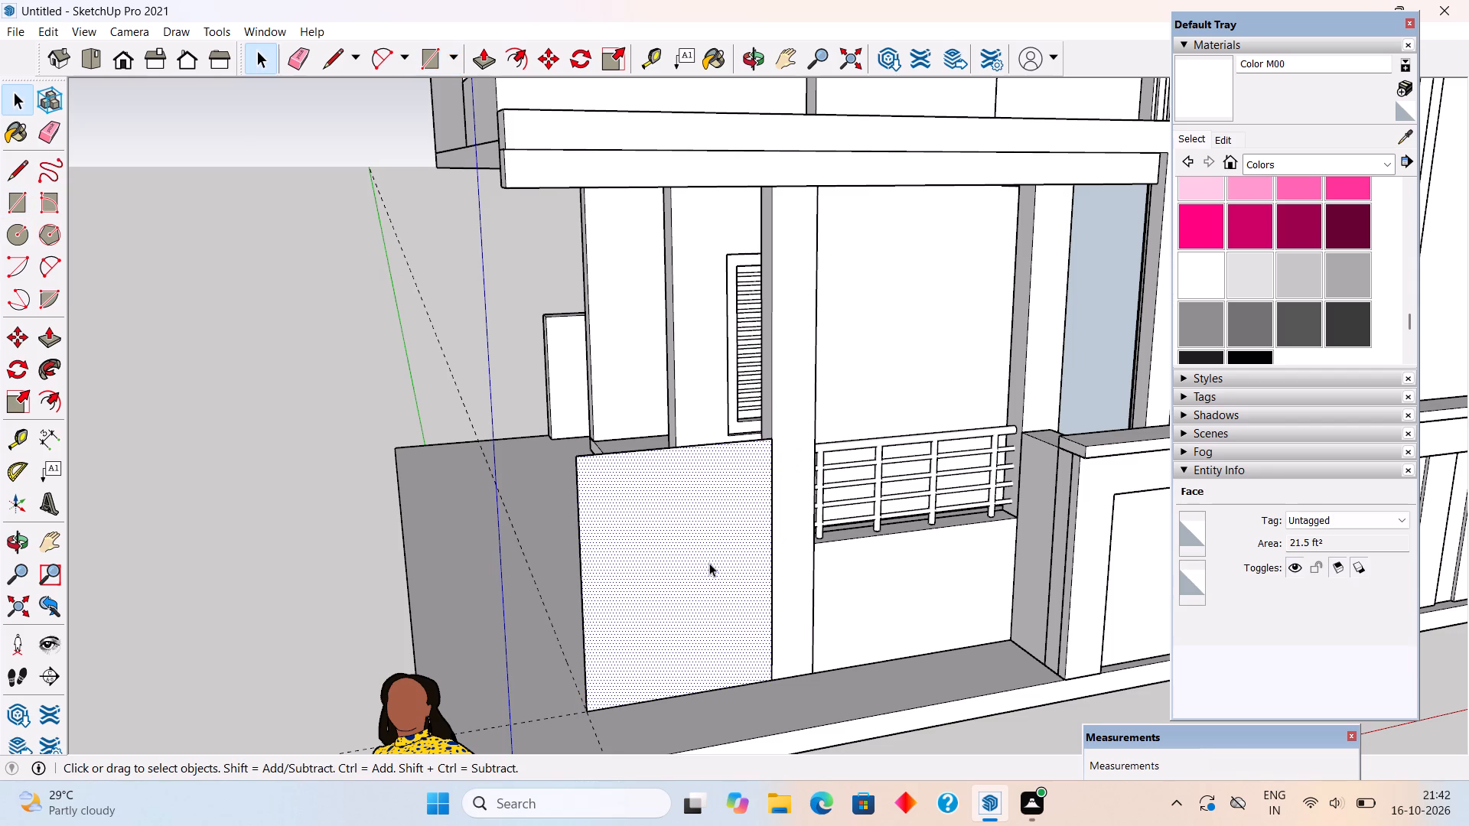
pyautogui.press('p')
pyautogui.click(709, 563)
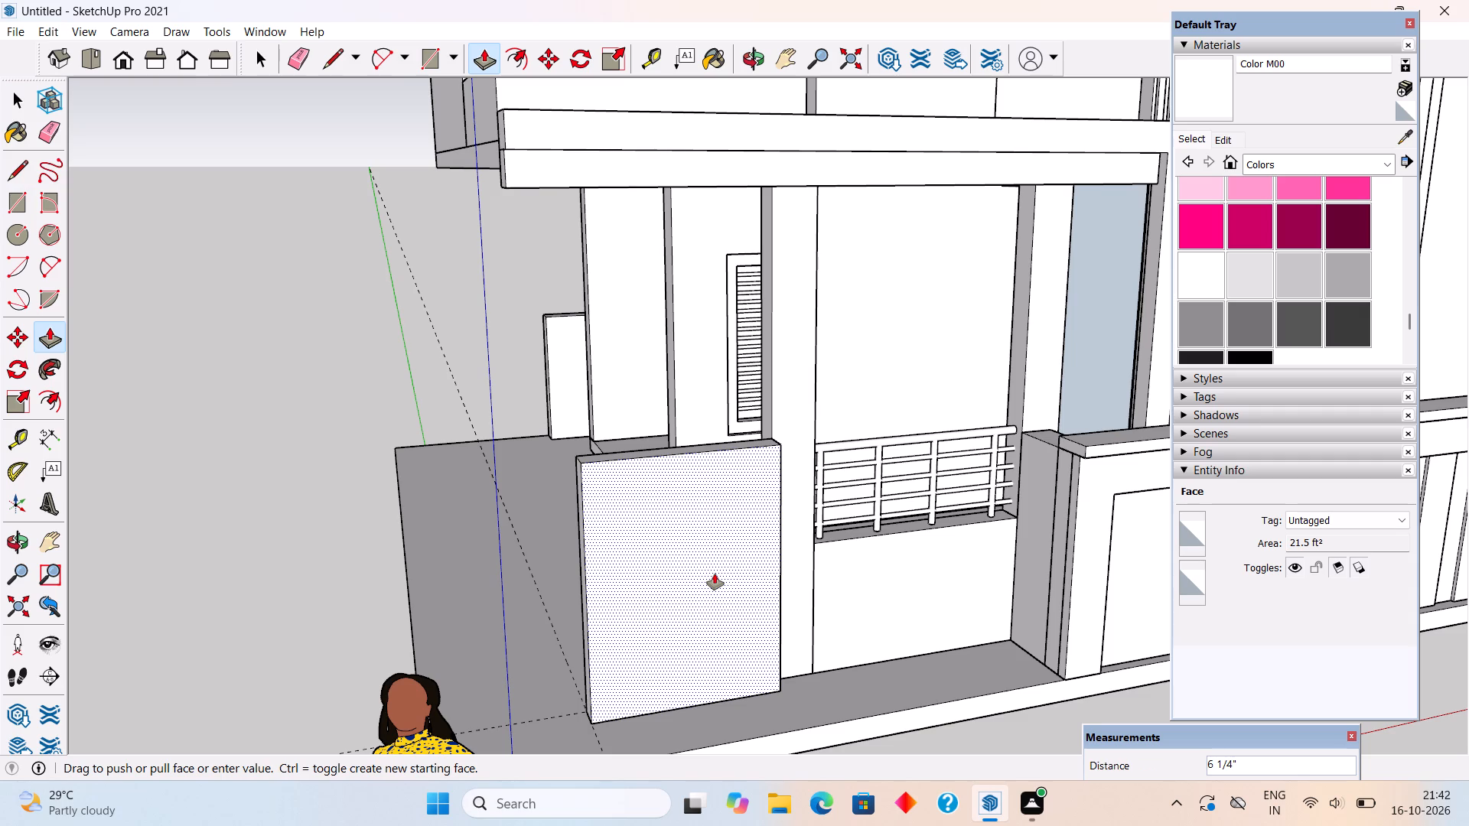
pyautogui.write('1"')
pyautogui.press('Return')
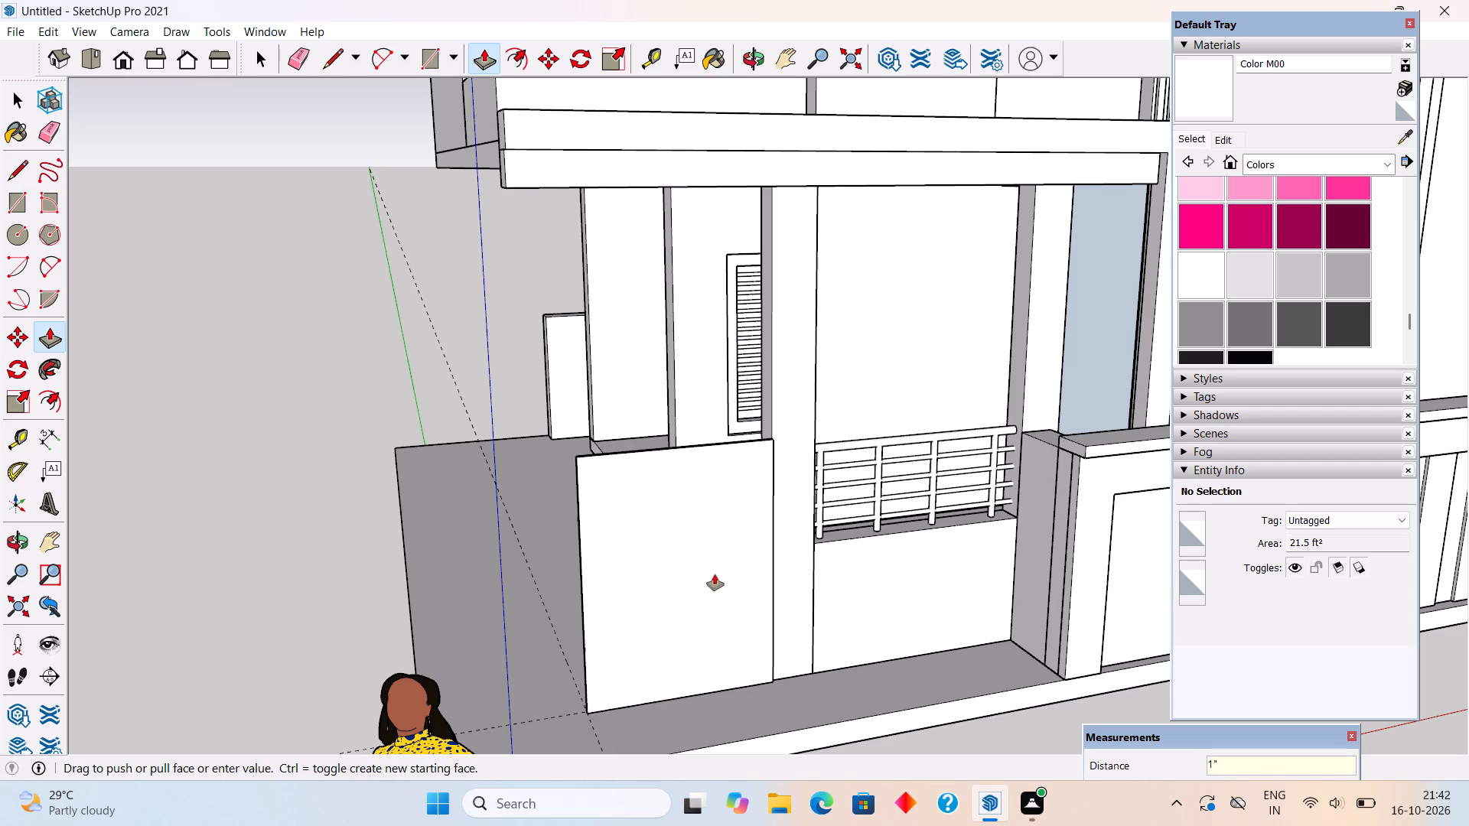
pyautogui.click(715, 574)
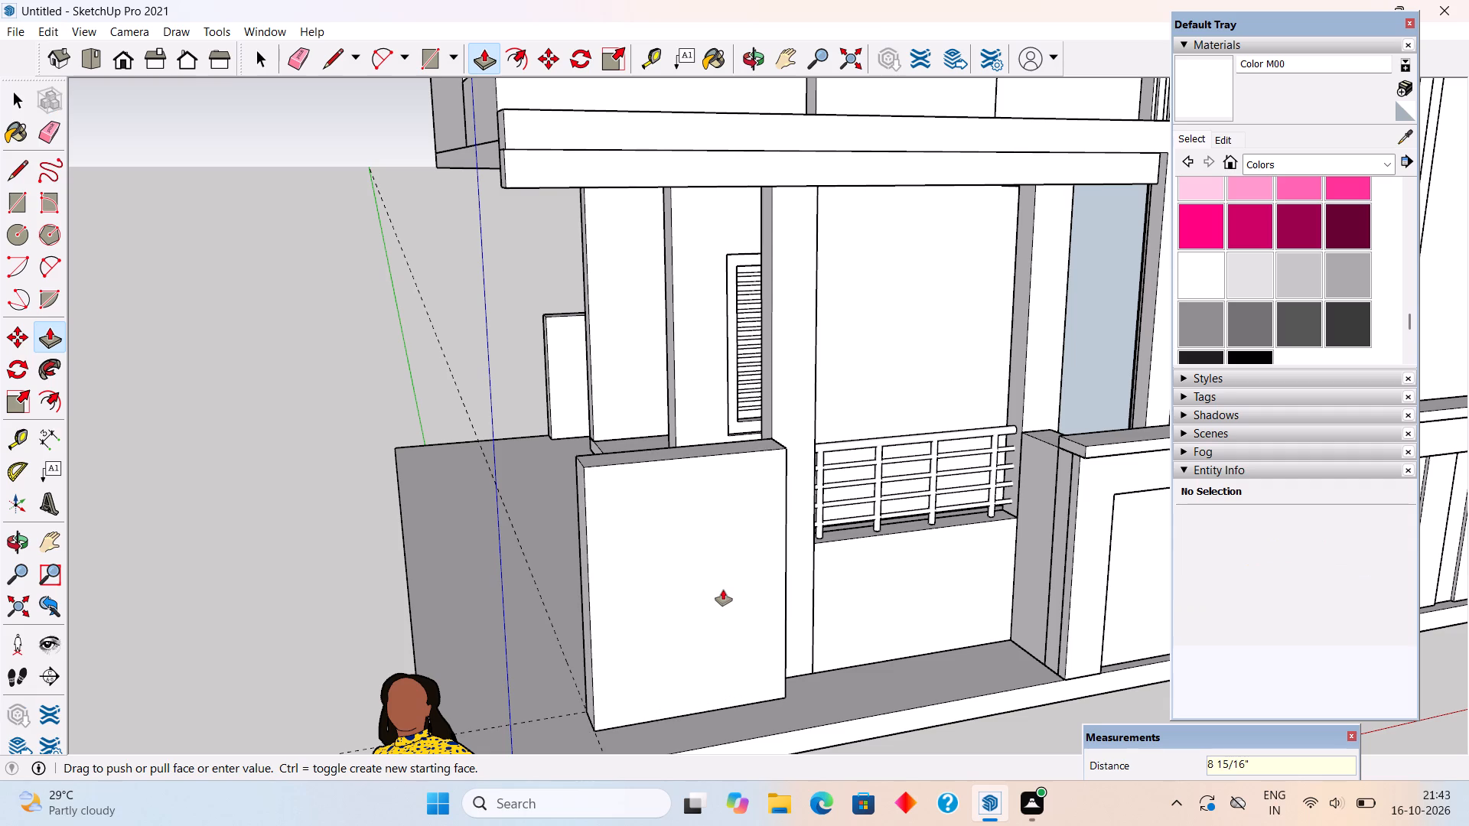
pyautogui.write('3"')
pyautogui.press('Return')
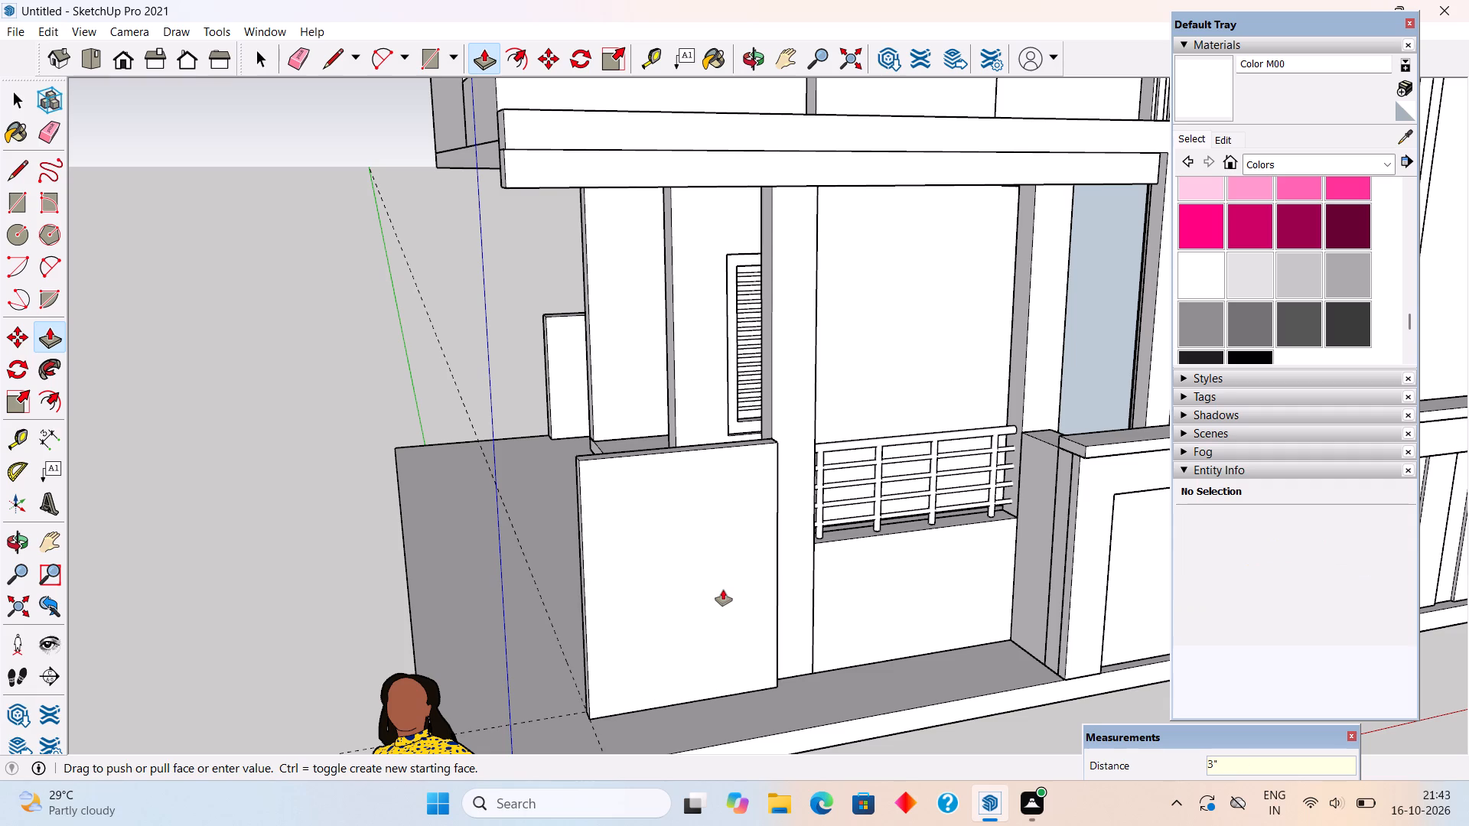
pyautogui.press('space')
# Make the entire low wall beside the porch corner column a group.
pyautogui.moveTo(723, 647); pyautogui.dragTo(728, 825)
pyautogui.tripleClick(693, 658)
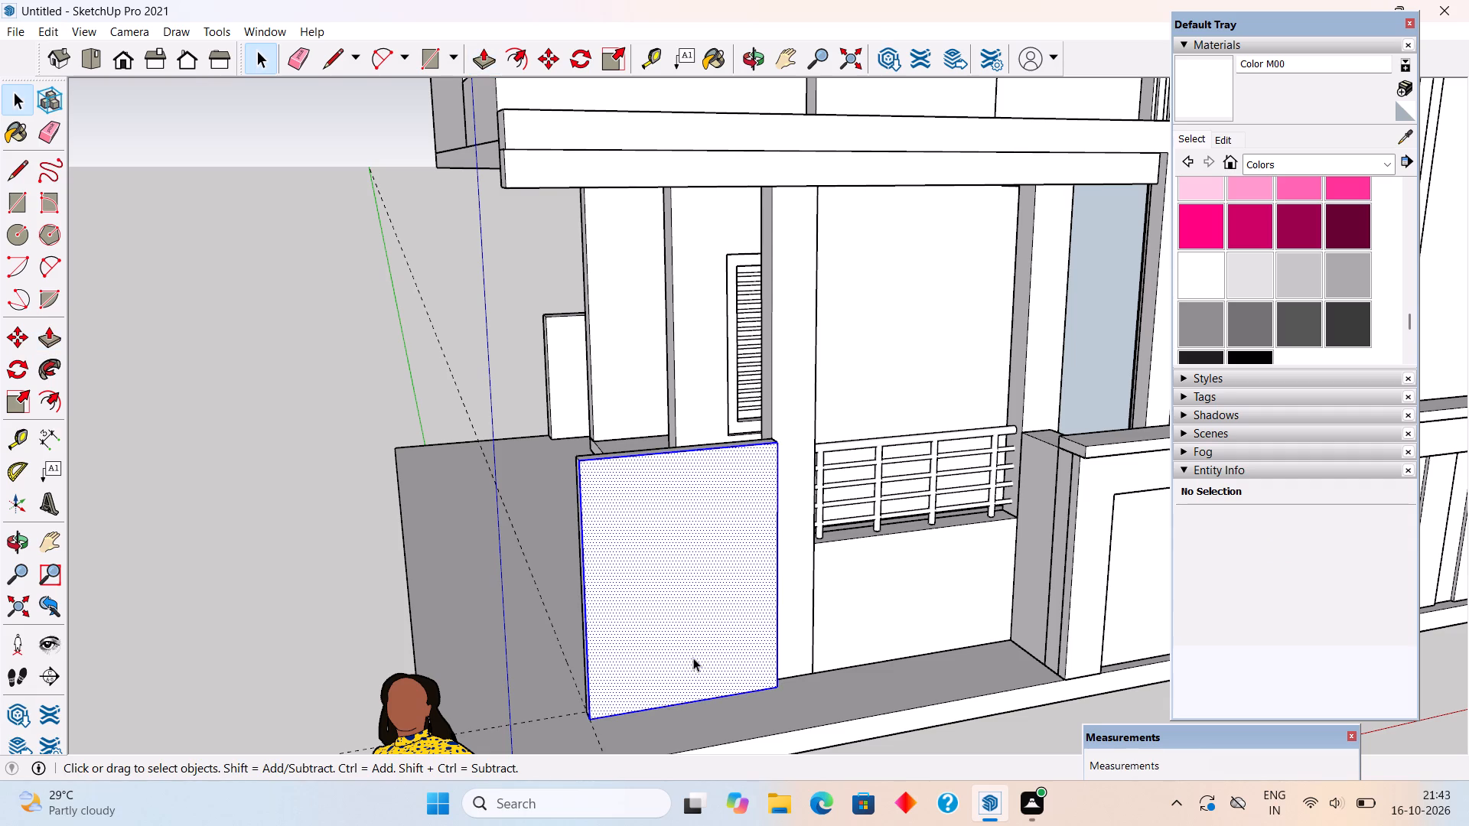
pyautogui.rightClick(693, 658)
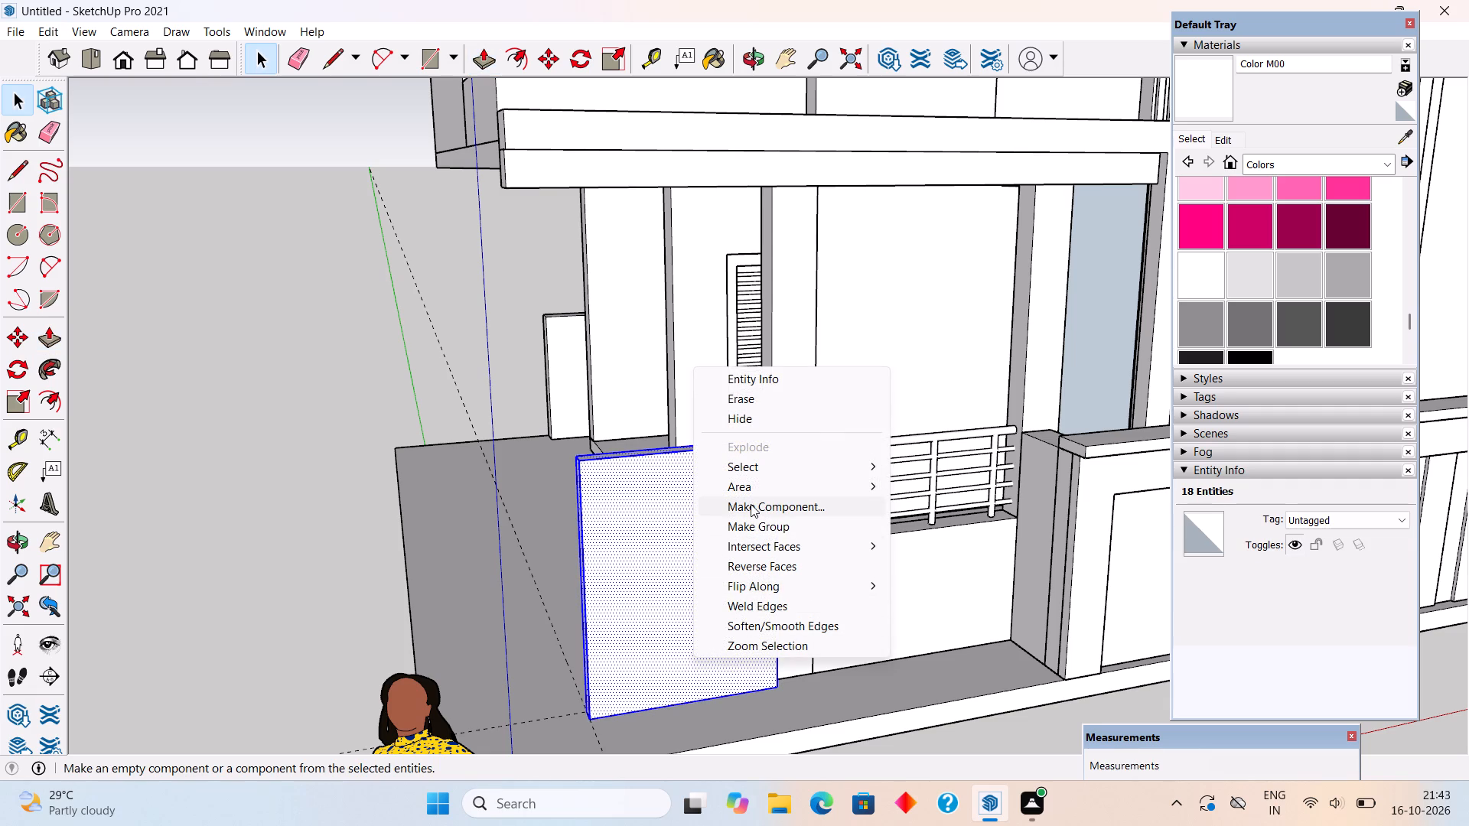
pyautogui.click(753, 528)
# Move the low wall group about 6" back along the green axis, from its outer bottom corner, beside the porch corner column.
pyautogui.scroll(4, 640, 676)
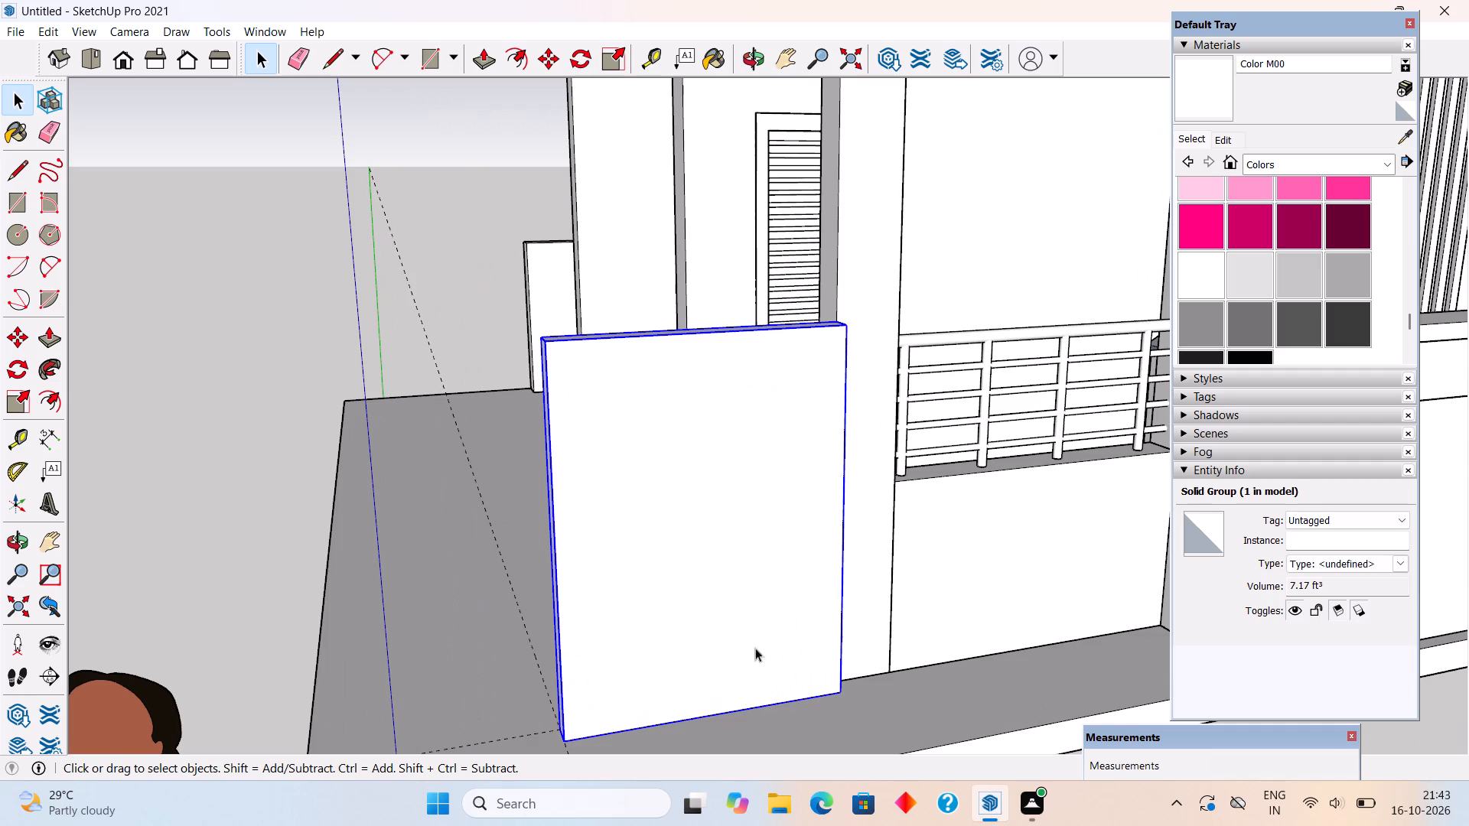
pyautogui.scroll(-4, 847, 633)
pyautogui.scroll(-4, 722, 563)
pyautogui.moveTo(728, 605); pyautogui.dragTo(1086, 646, button='middle')
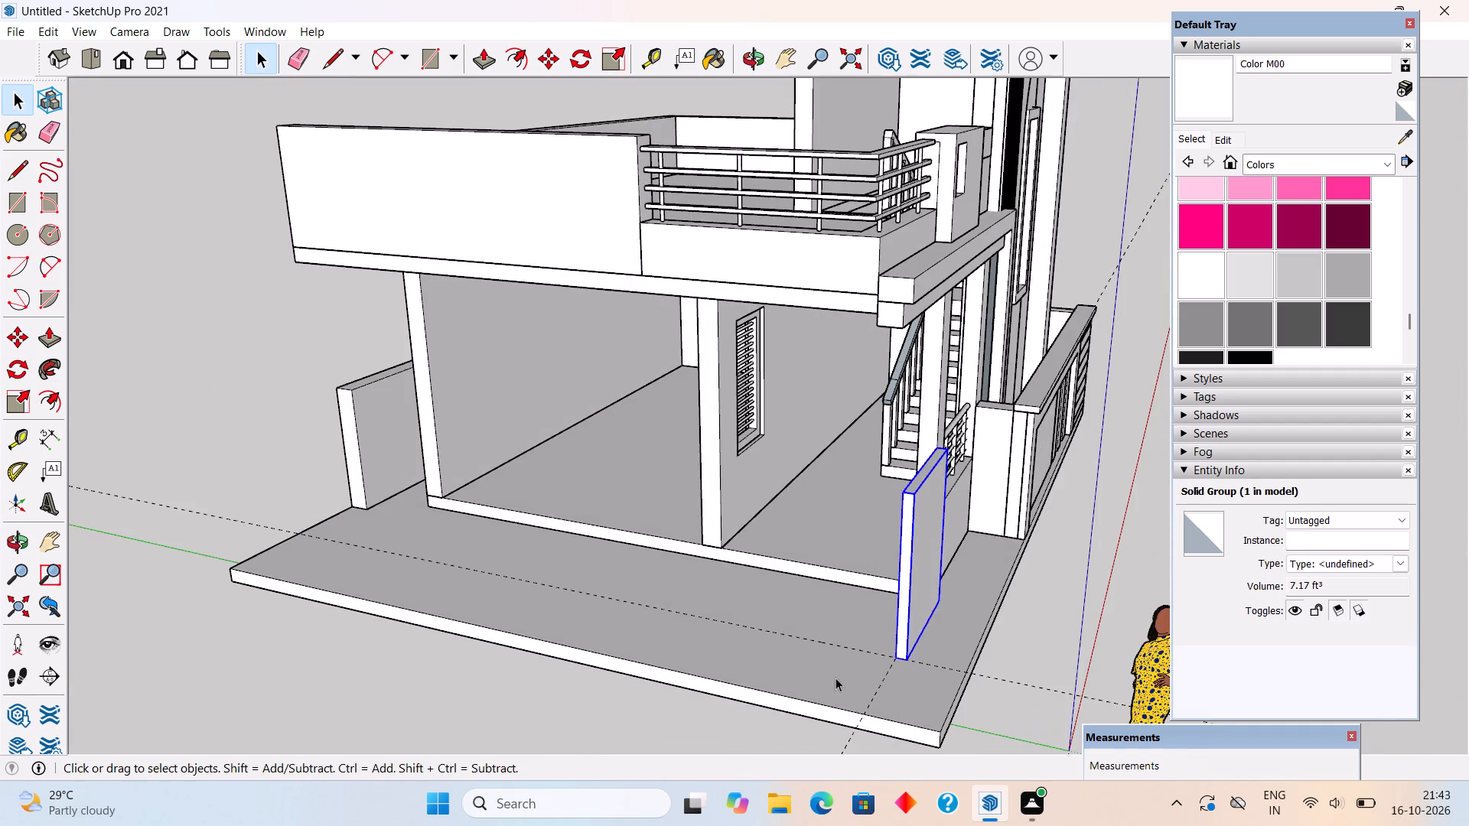
pyautogui.scroll(9, 835, 678)
pyautogui.press('m')
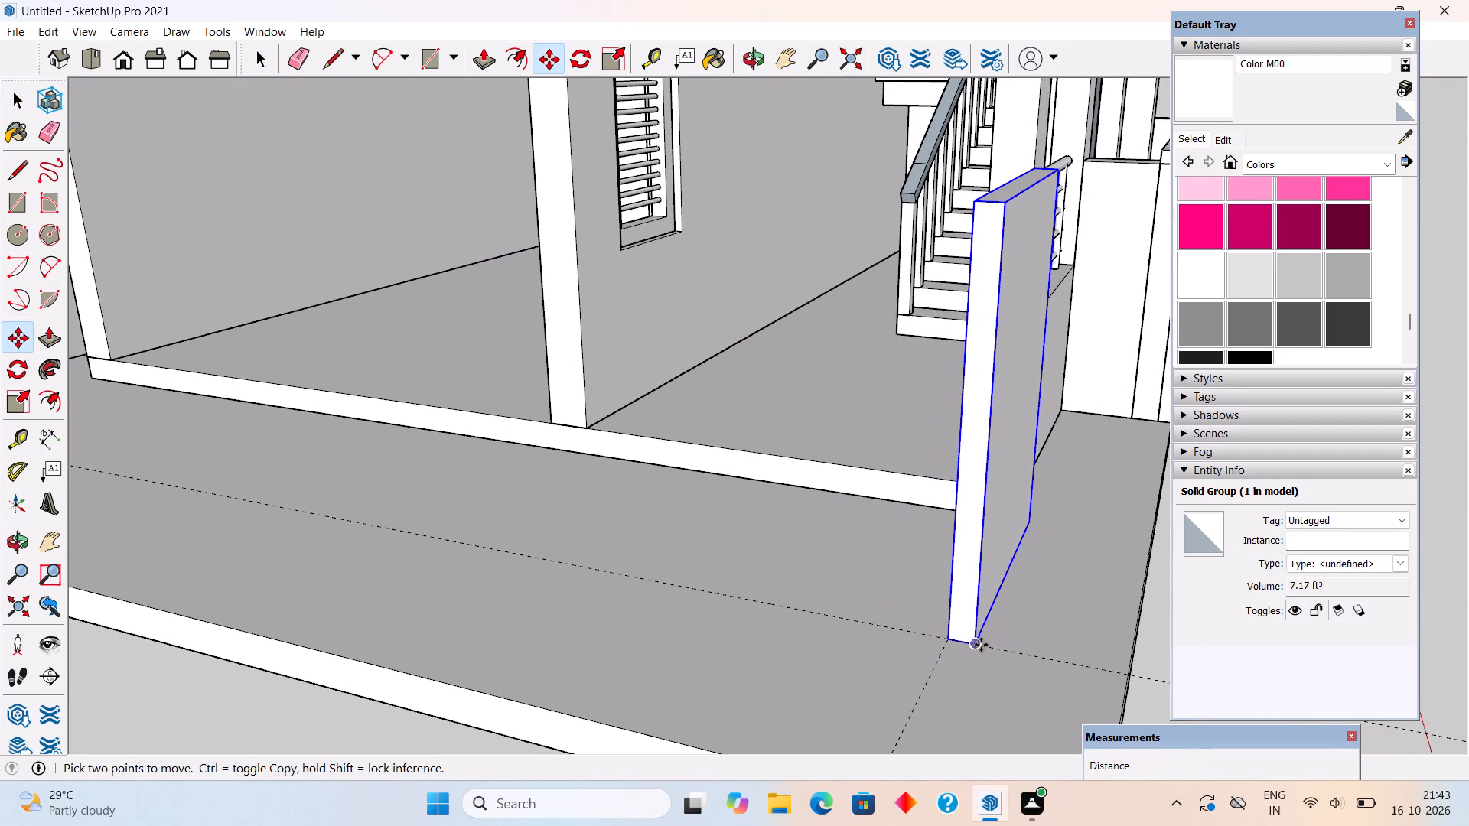
pyautogui.click(980, 645)
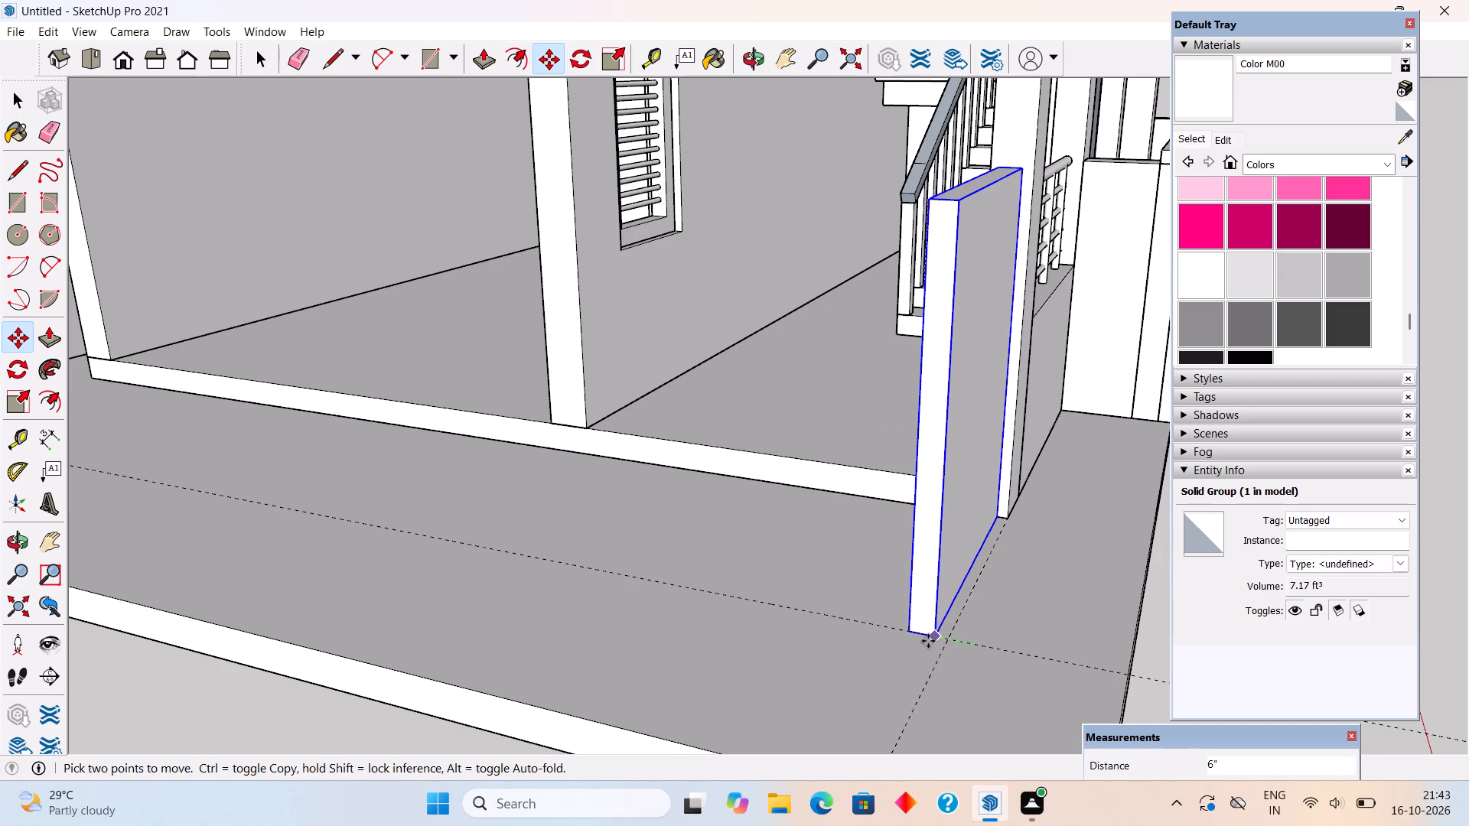
pyautogui.click(926, 641)
pyautogui.press('space')
pyautogui.scroll(-2, 926, 641)
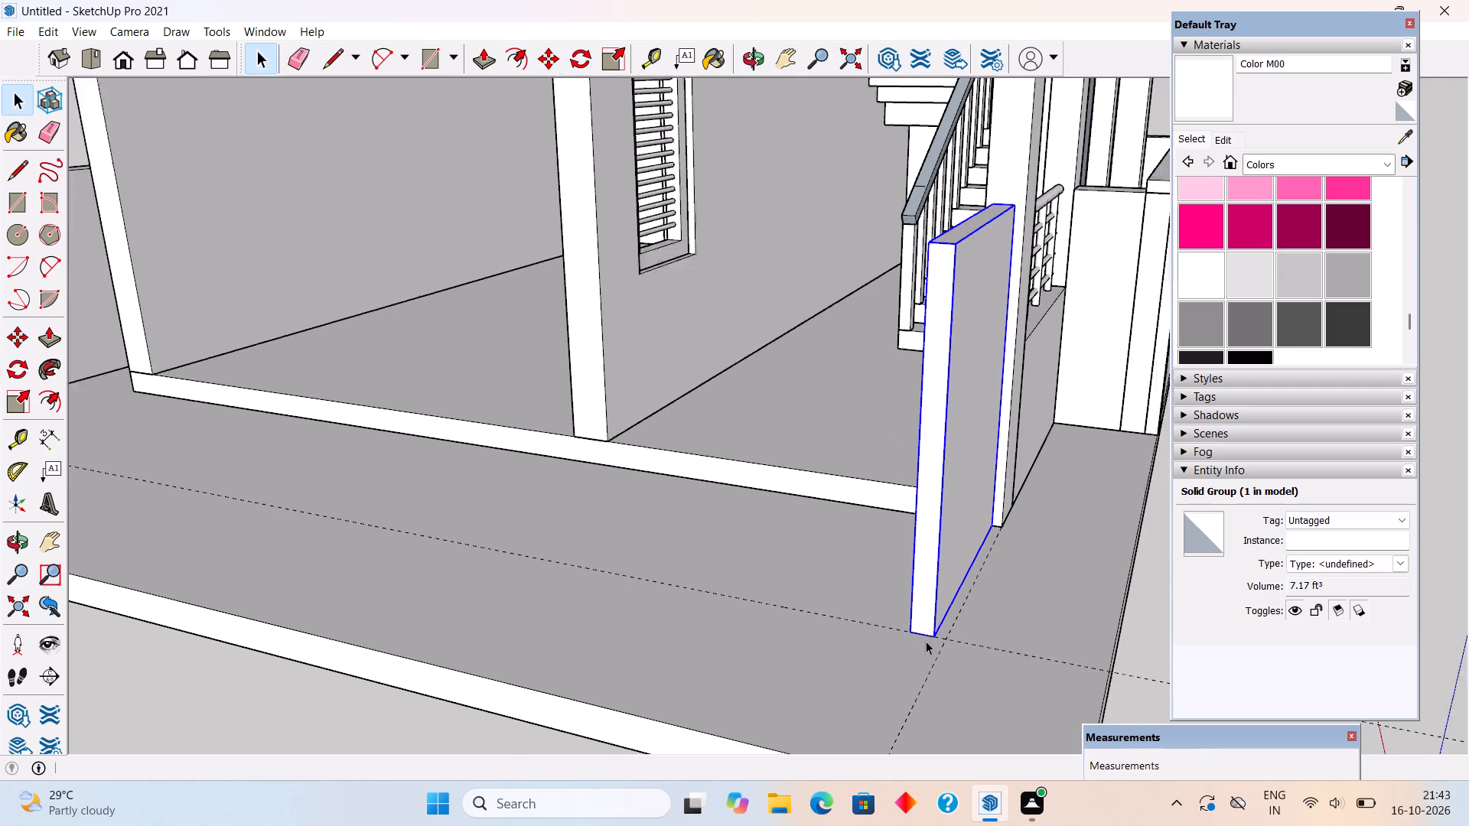
pyautogui.scroll(-4, 926, 641)
pyautogui.click(1102, 606)
pyautogui.moveTo(1017, 617); pyautogui.dragTo(873, 629, button='middle')
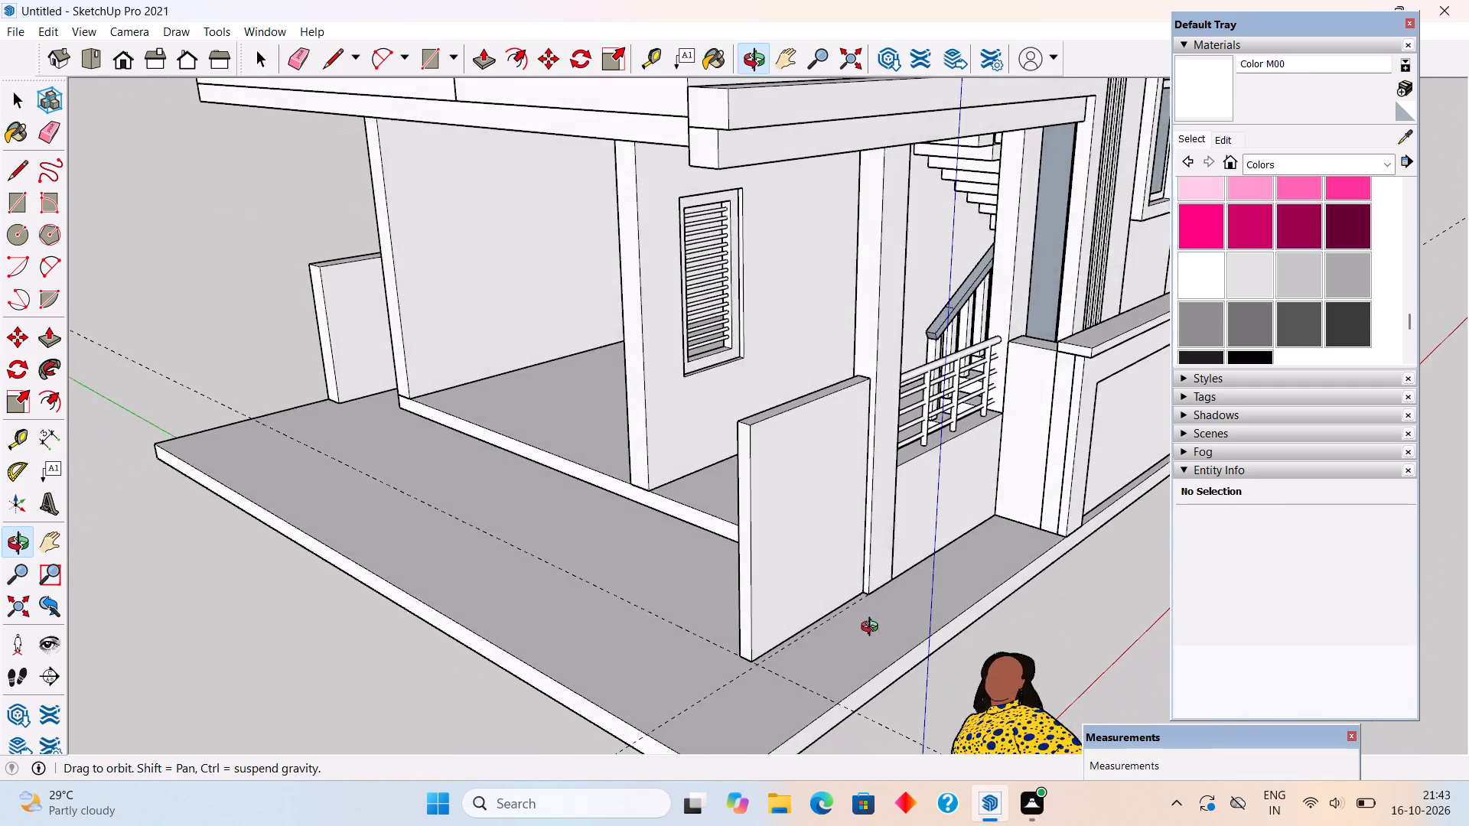
# Place two vertical guides on the low wall's front face, 2" from its outer edge and another 2" further in.
pyautogui.moveTo(873, 629); pyautogui.dragTo(541, 652, button='middle')
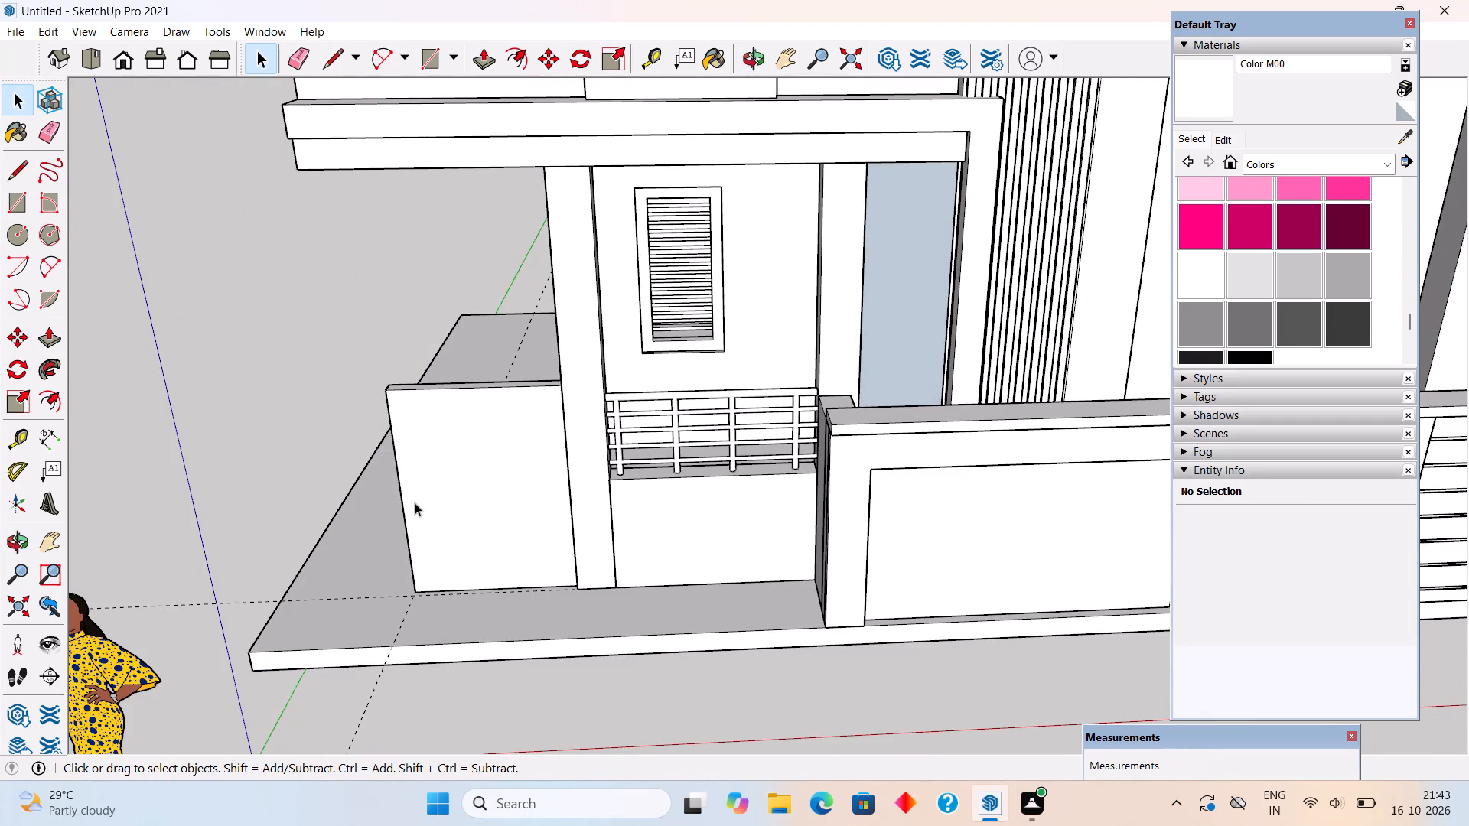
pyautogui.scroll(1, 415, 502)
pyautogui.moveTo(458, 481); pyautogui.dragTo(471, 471, button='middle')
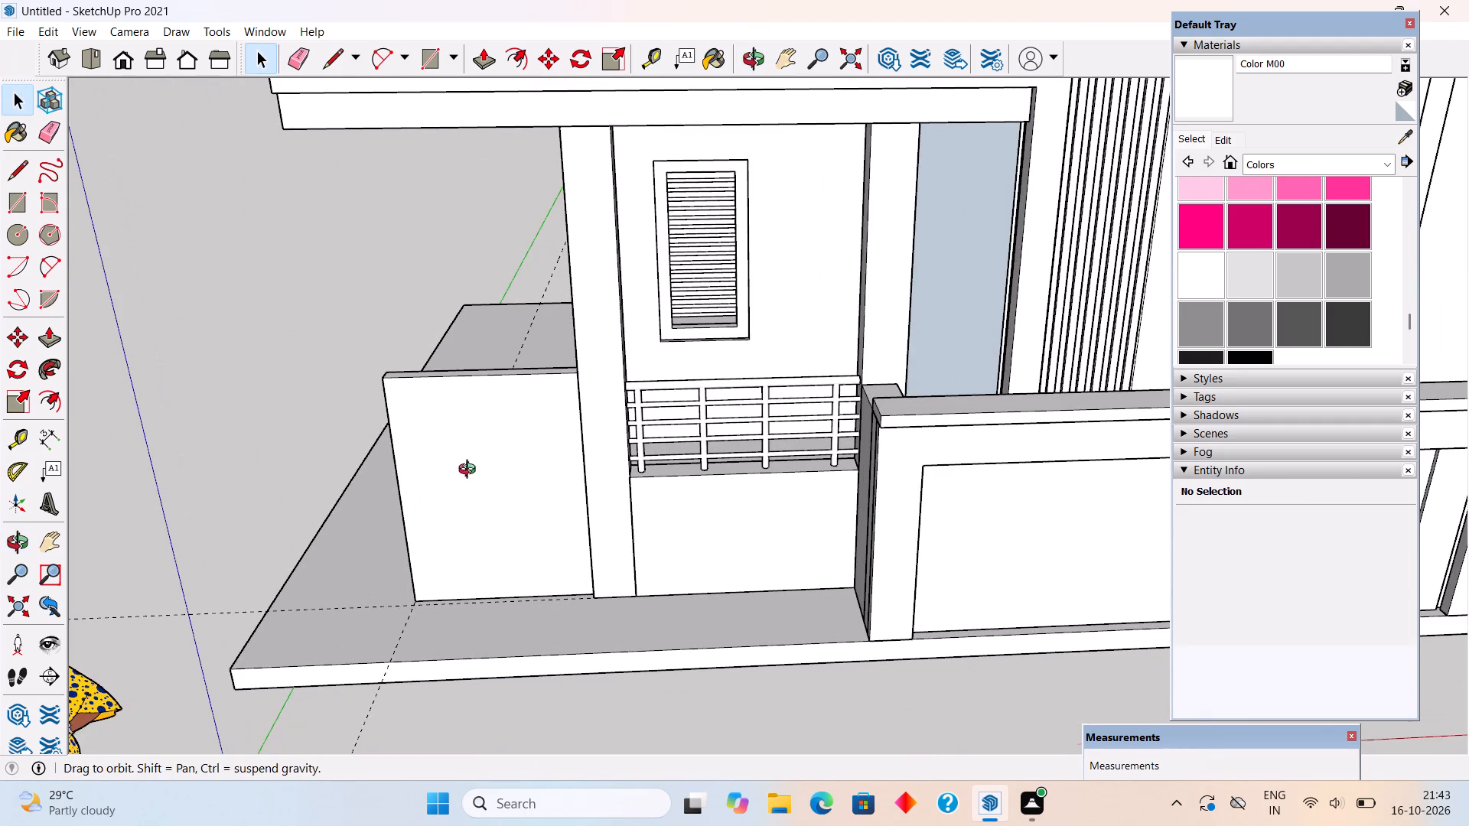
pyautogui.moveTo(471, 471); pyautogui.dragTo(516, 428, button='middle')
pyautogui.scroll(2, 531, 454)
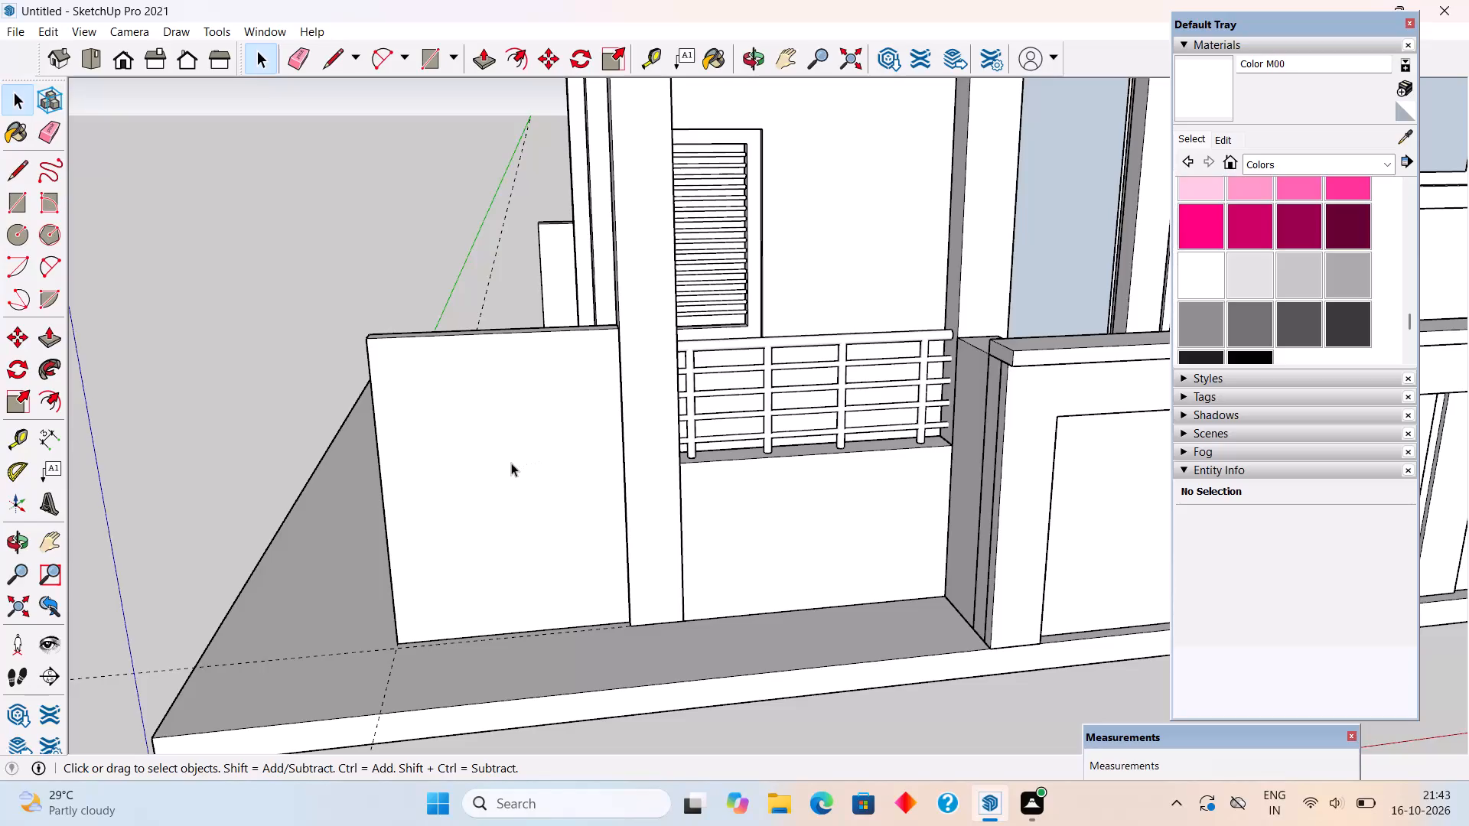
pyautogui.moveTo(522, 463); pyautogui.dragTo(558, 441, button='middle')
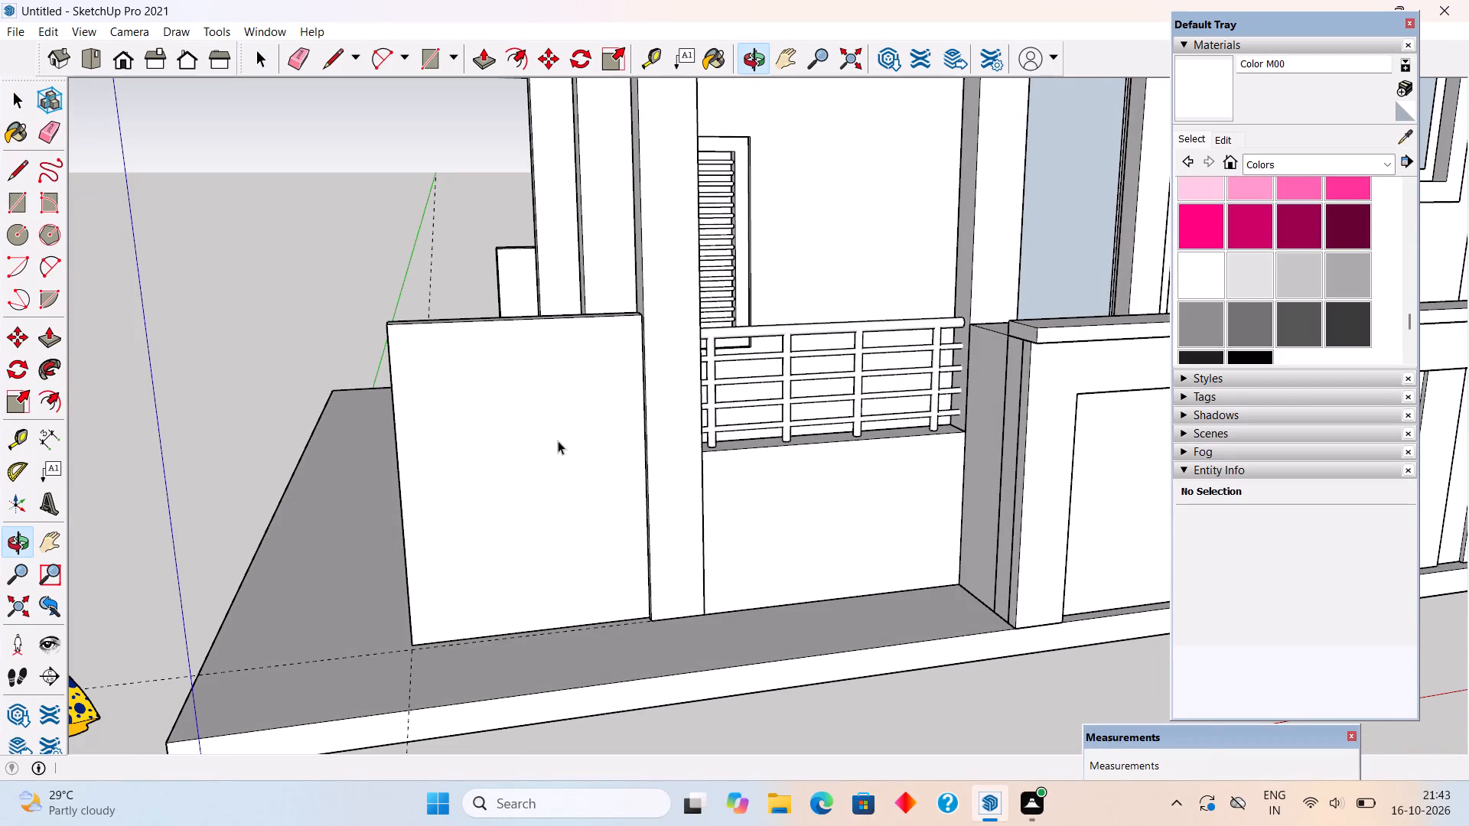
pyautogui.scroll(3, 558, 441)
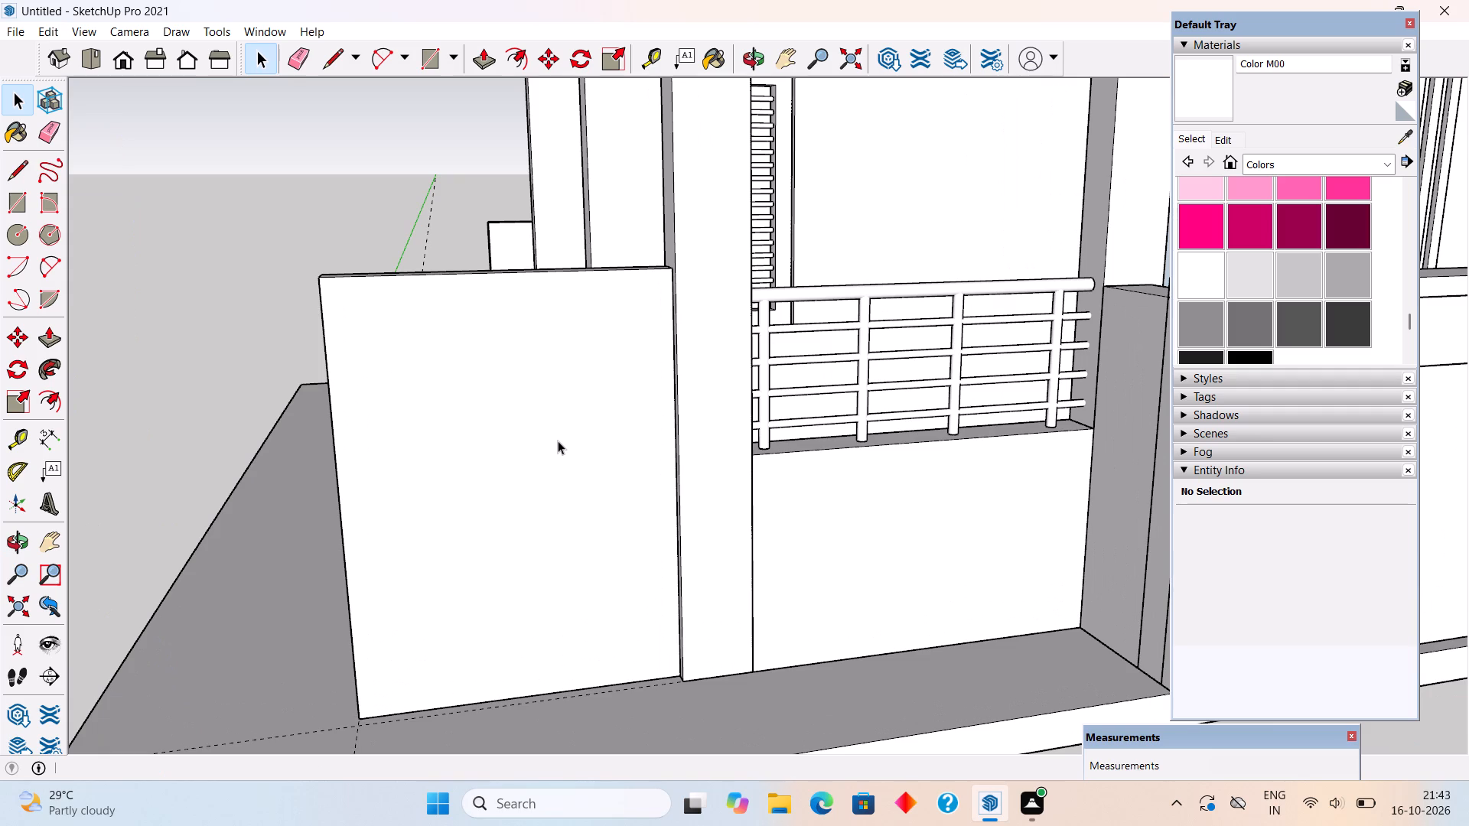
pyautogui.press('r')
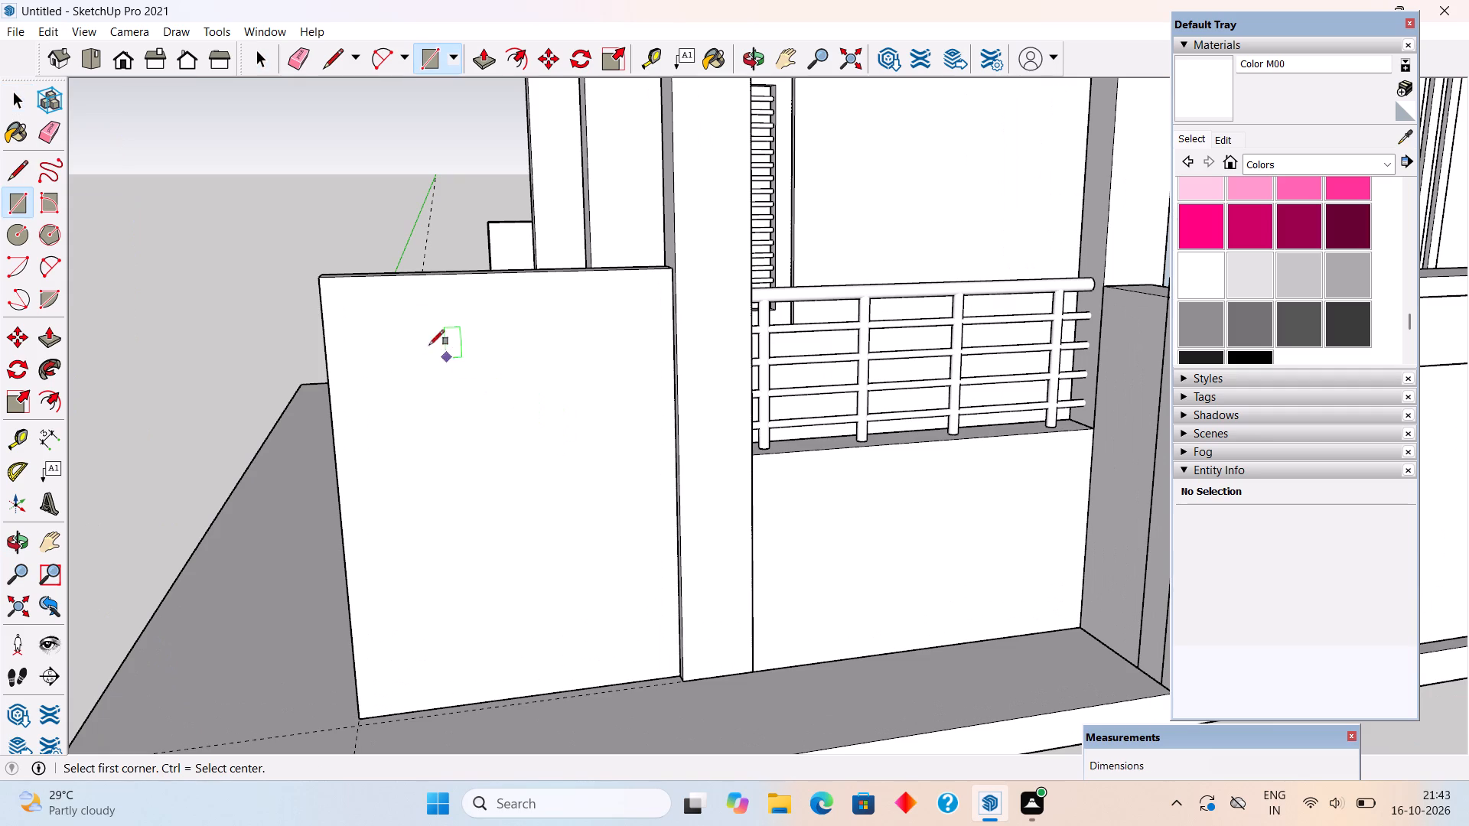
pyautogui.press('t')
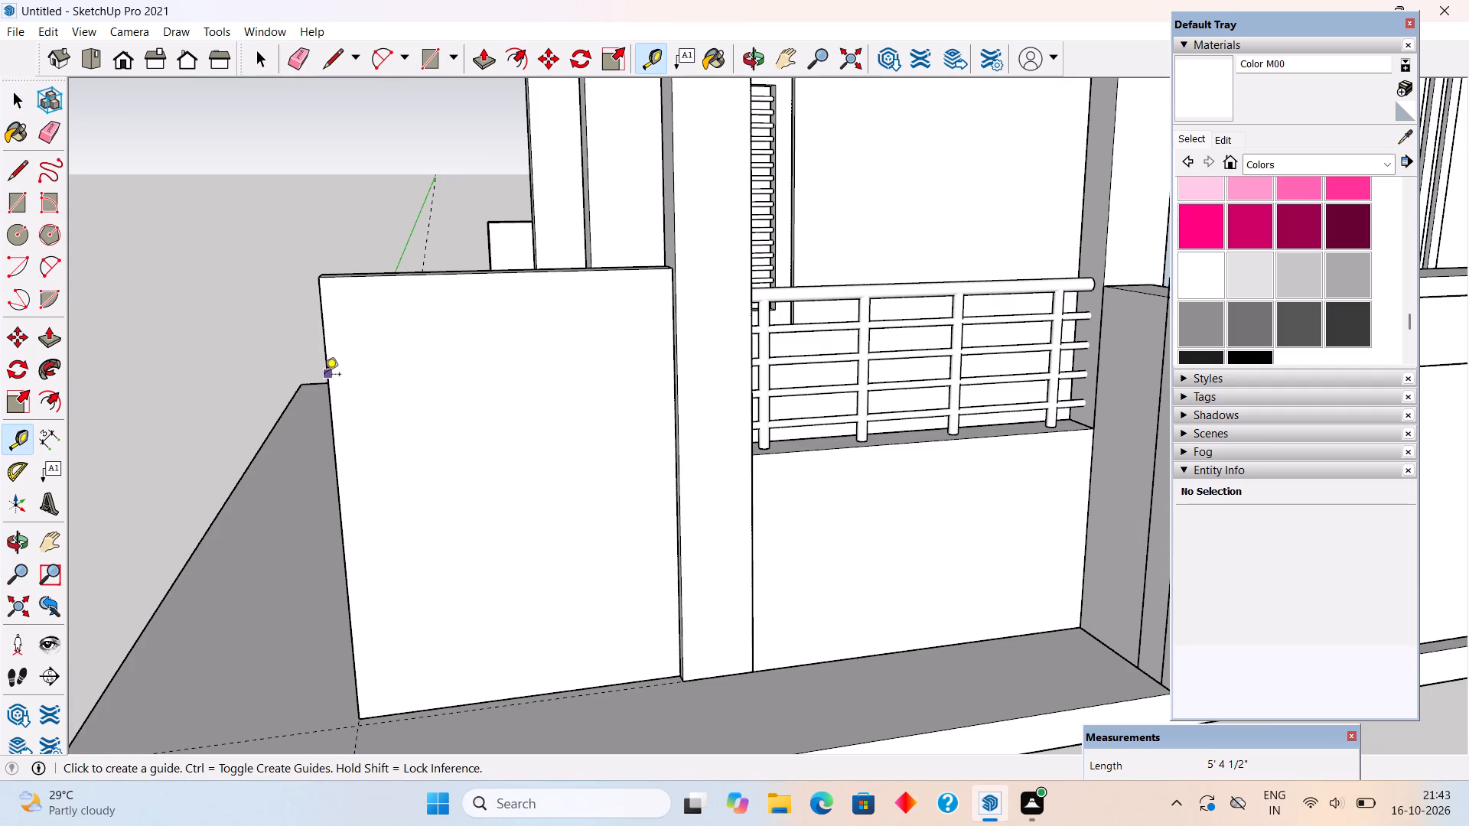
pyautogui.click(324, 376)
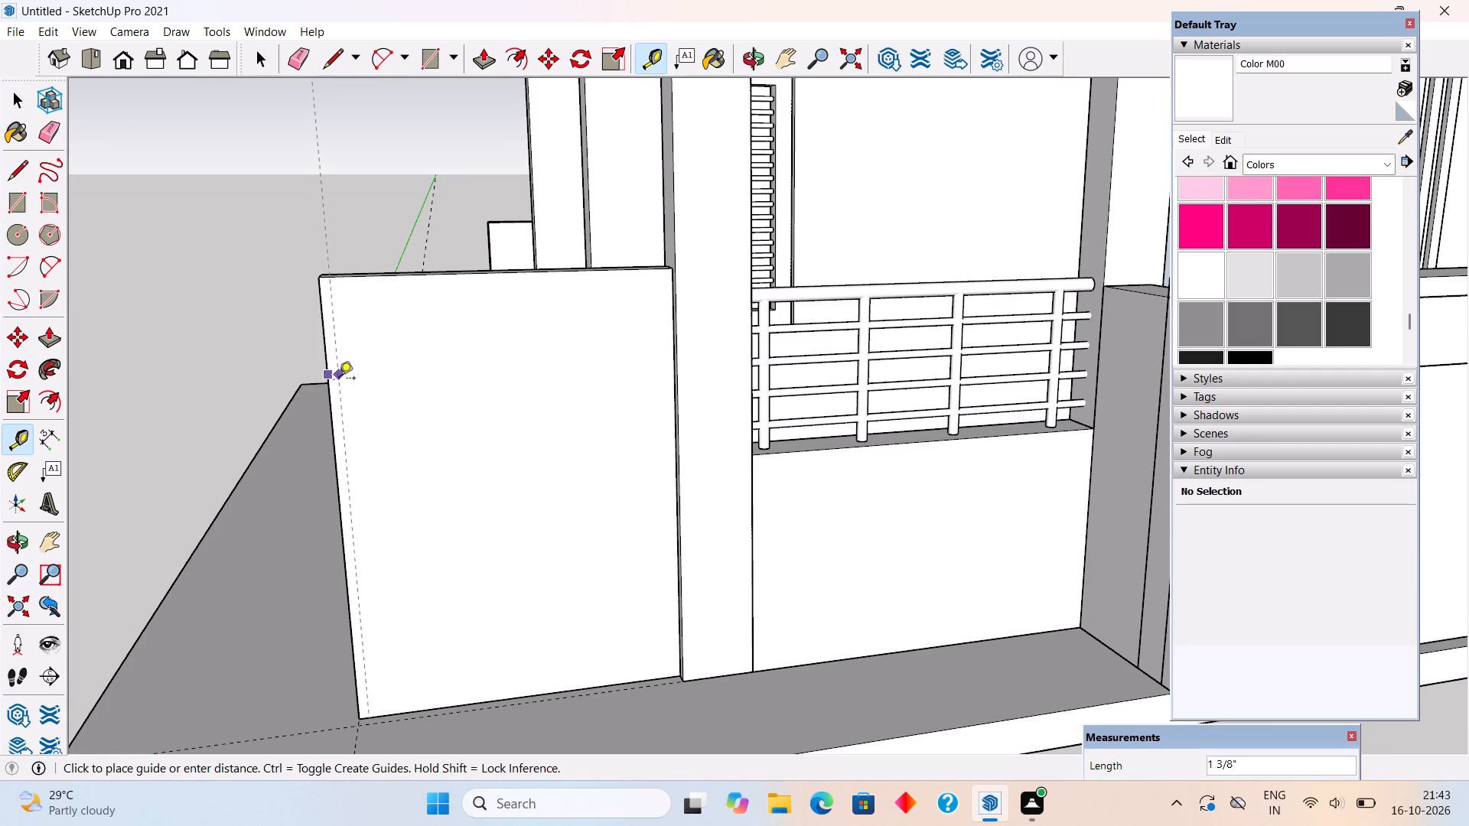
pyautogui.write('2"')
pyautogui.press('Return')
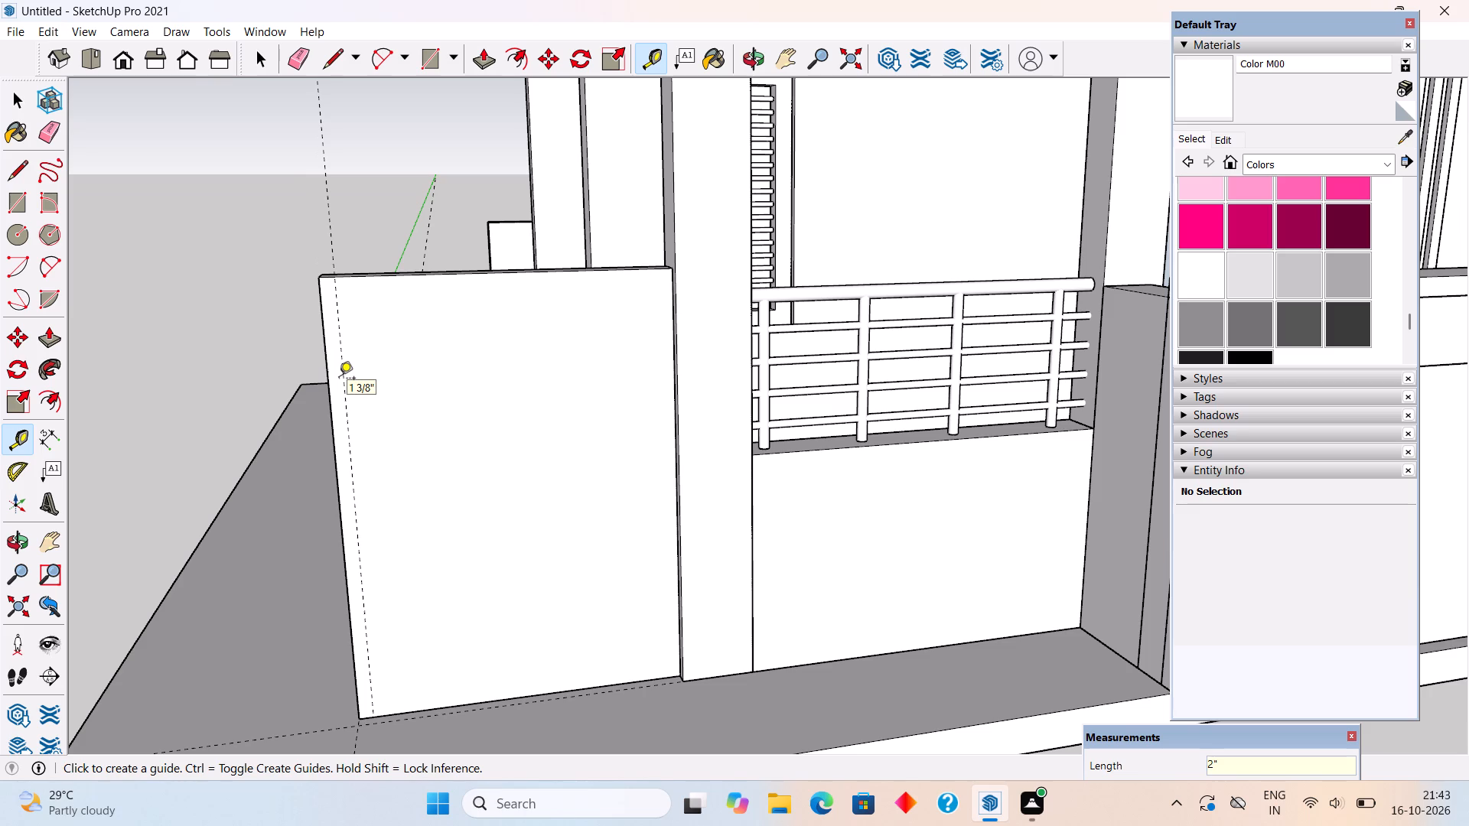
pyautogui.click(346, 392)
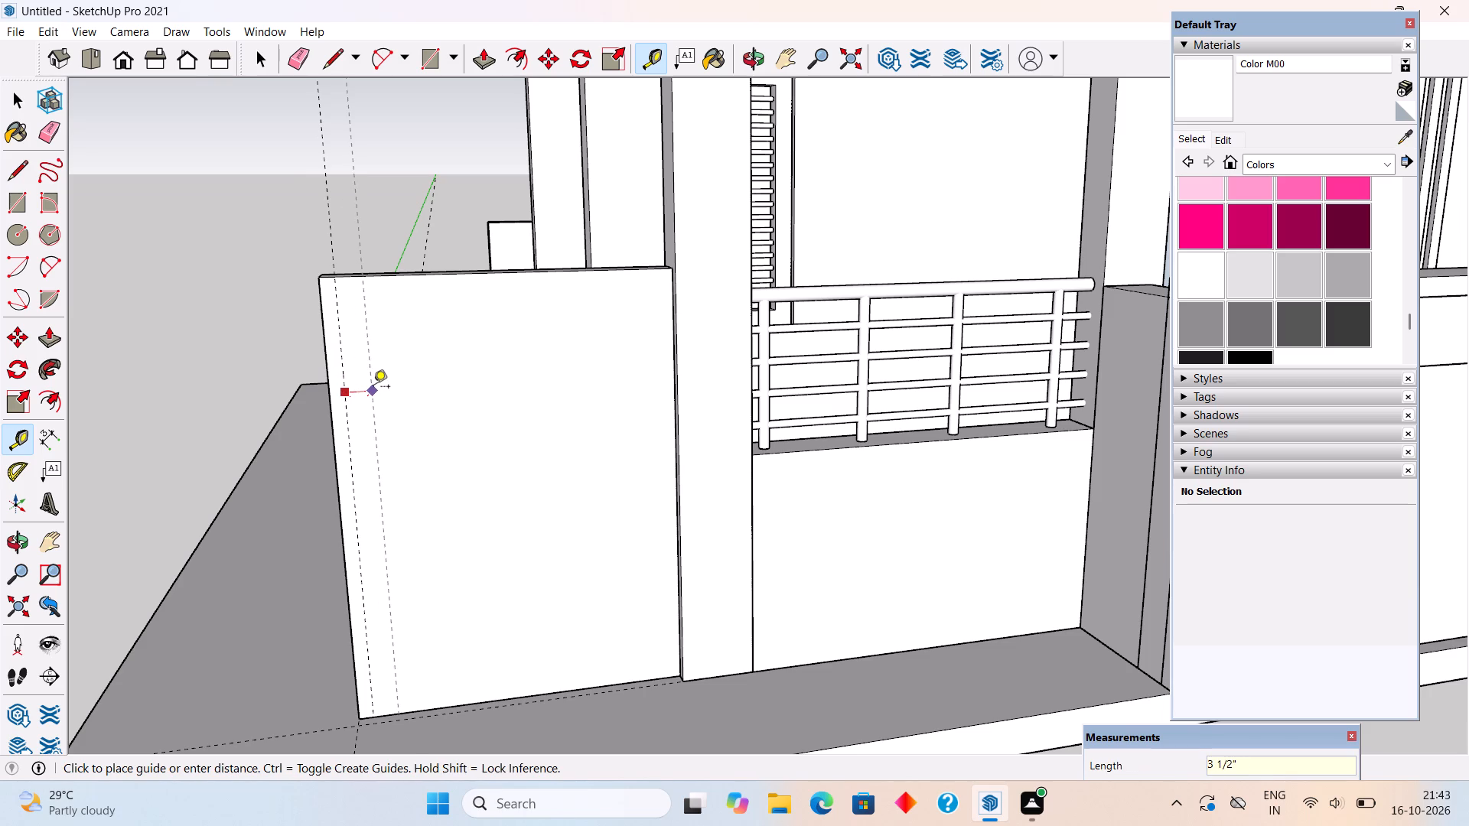
pyautogui.write('2"')
pyautogui.press('Return')
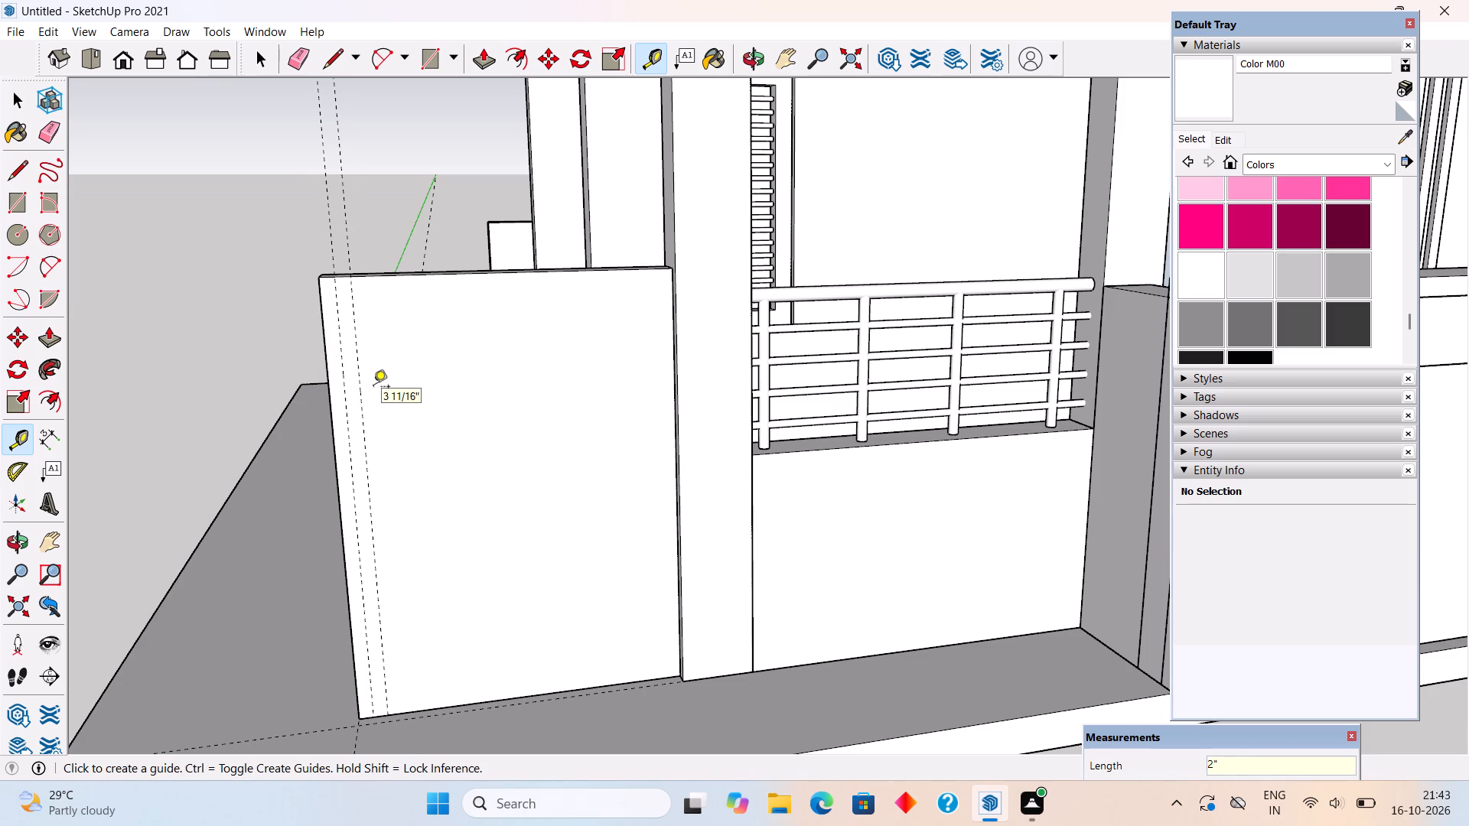
# Draw a 2" by 5' 4 1/2" strip between the two guides on the low wall's face and push/pull it out 2".
pyautogui.press('space')
pyautogui.write('r')
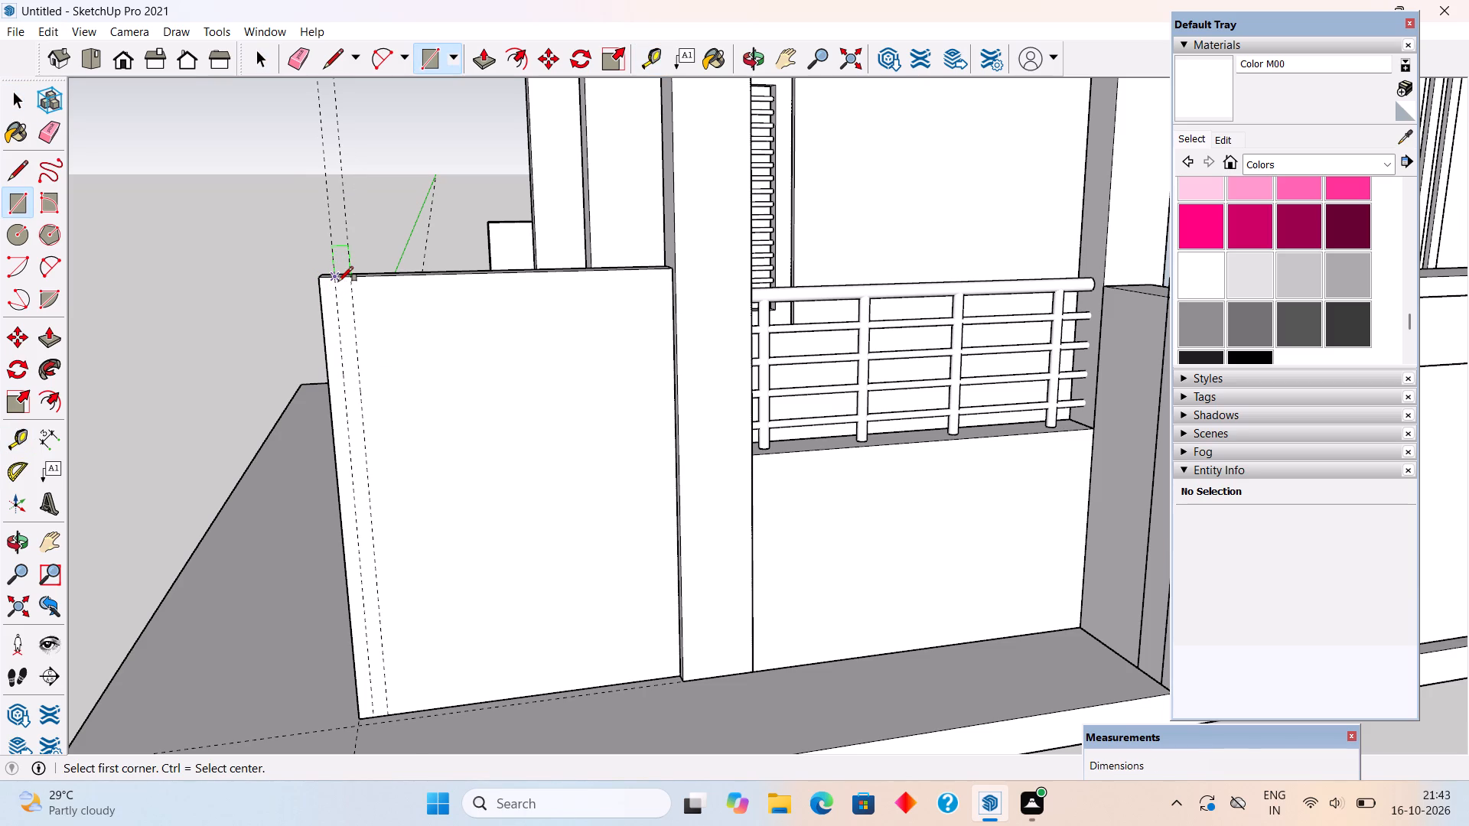
pyautogui.click(338, 281)
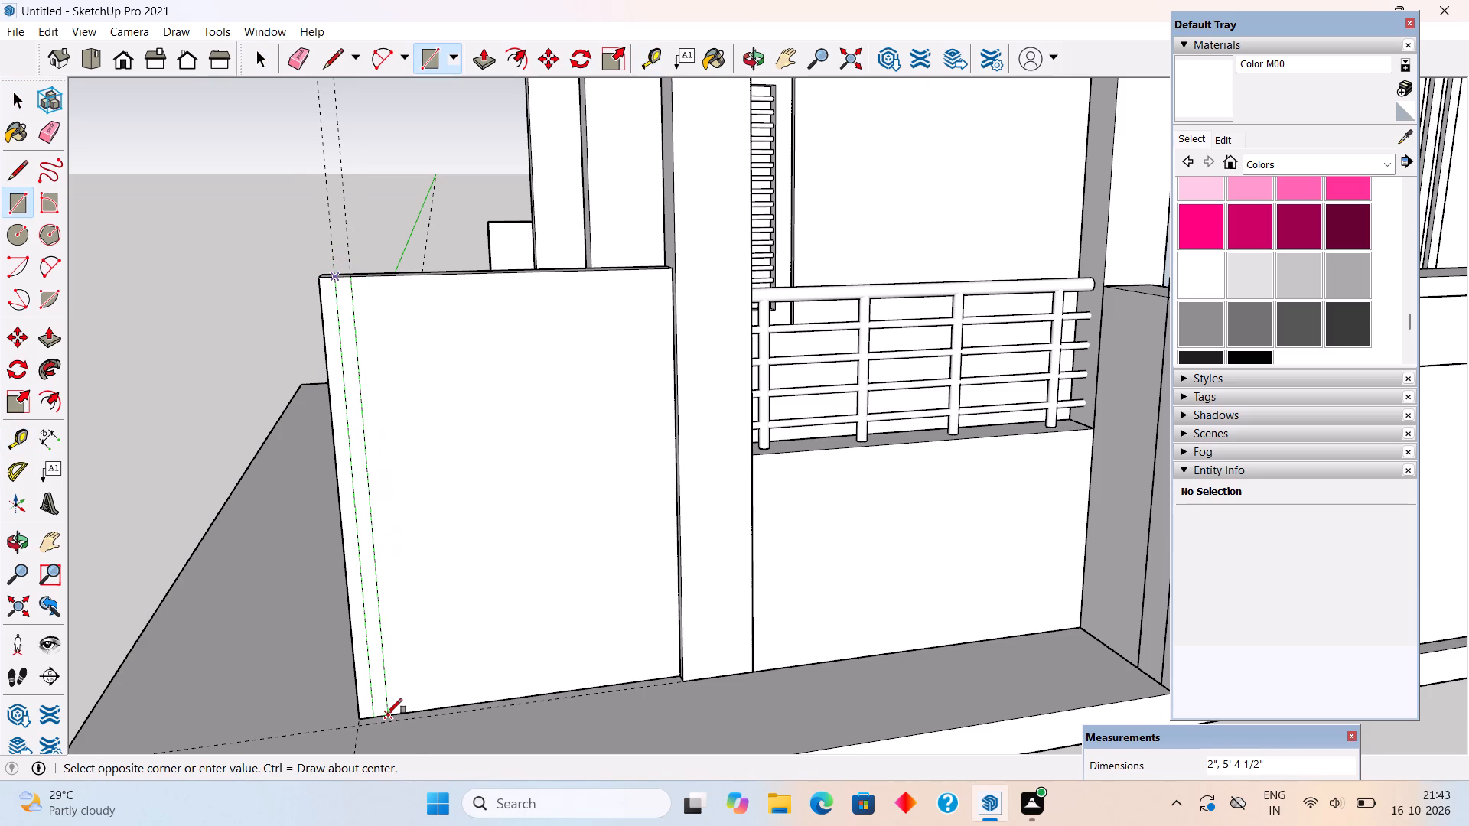
pyautogui.click(387, 714)
pyautogui.press('p')
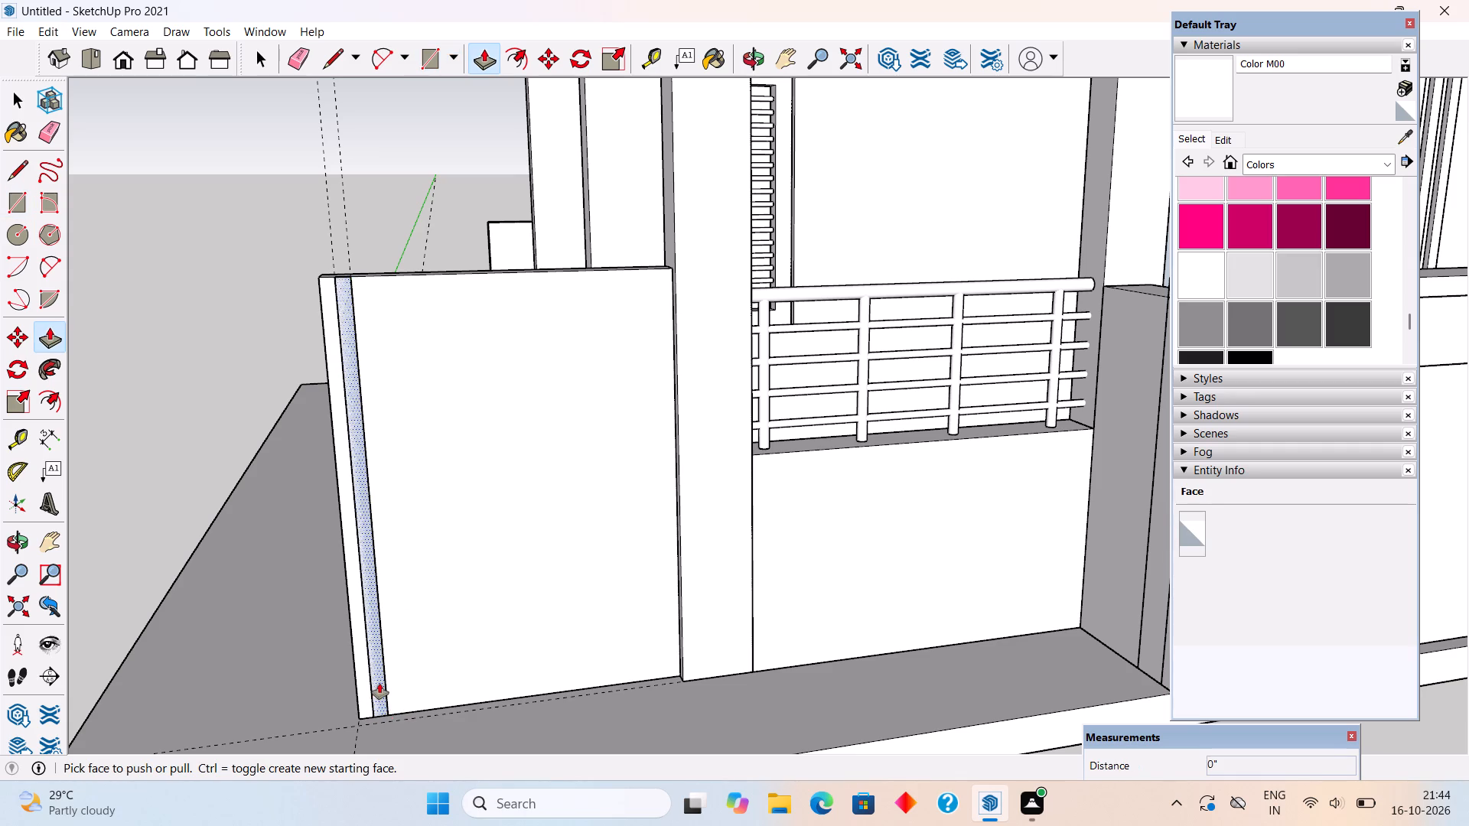
pyautogui.click(379, 683)
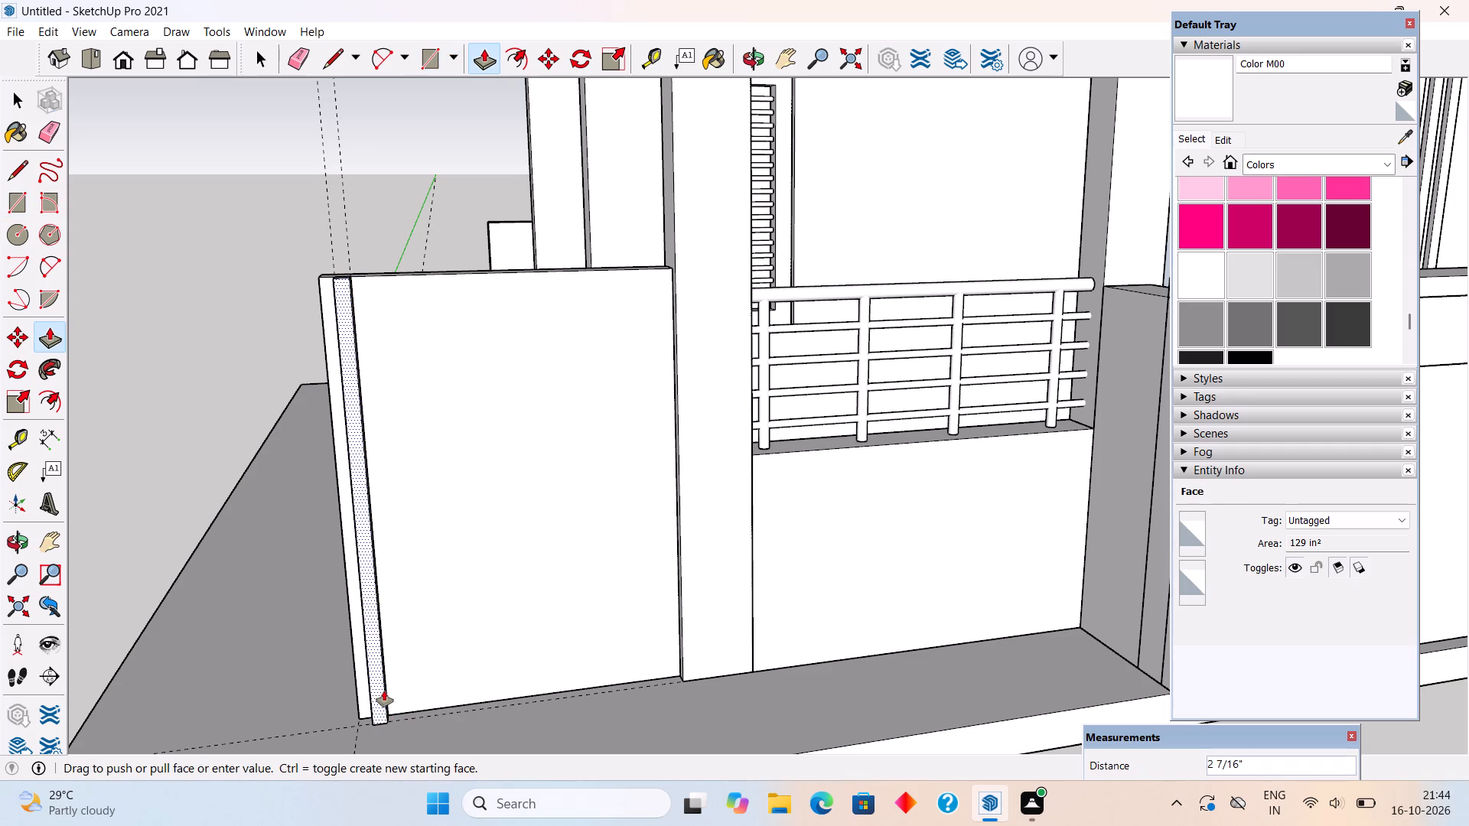
pyautogui.write('2"')
pyautogui.press('Return')
pyautogui.press('space')
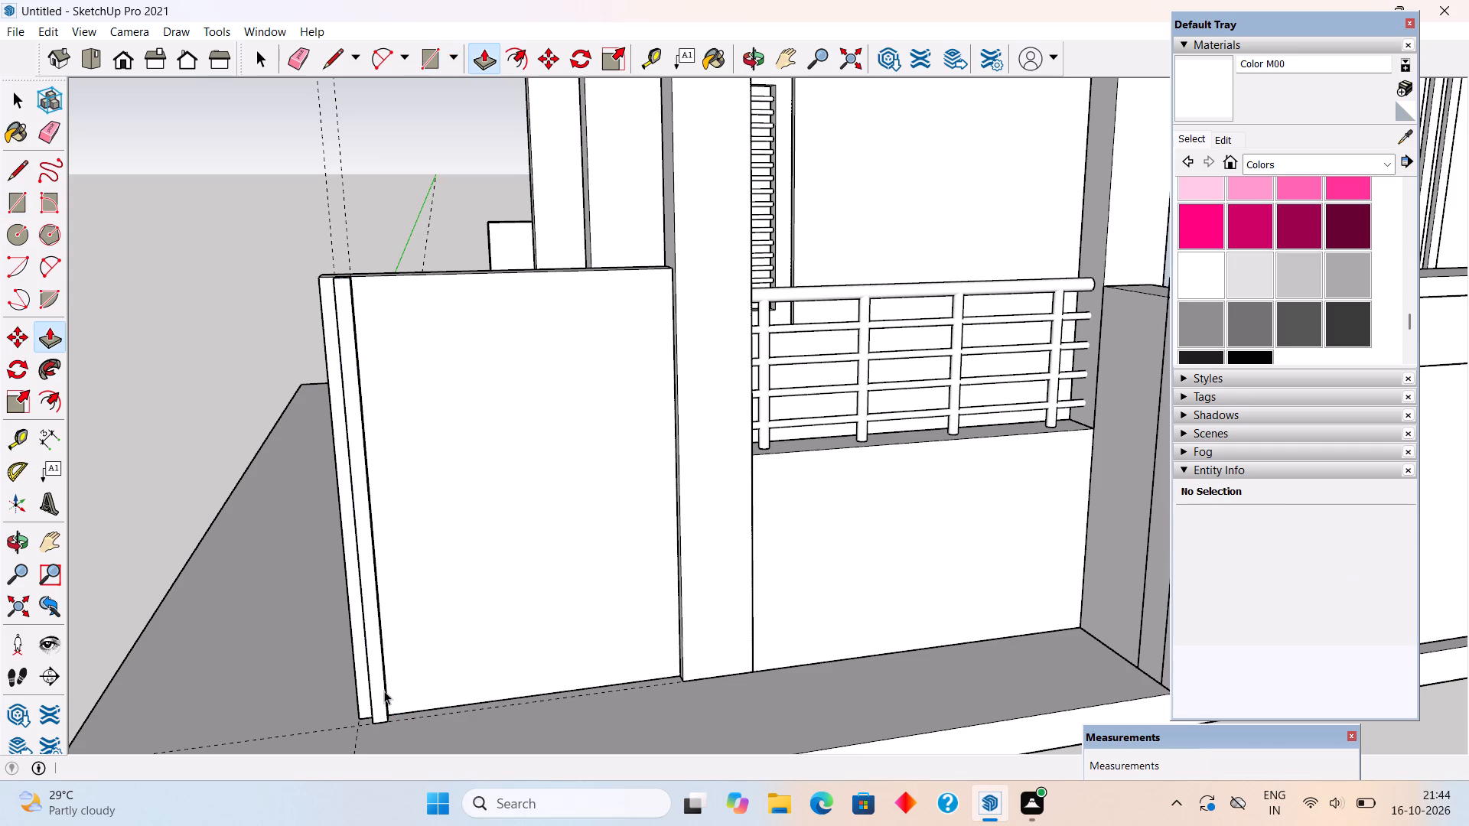
# Make the entire extruded vertical strip on the low wall a group.
pyautogui.tripleClick(384, 691)
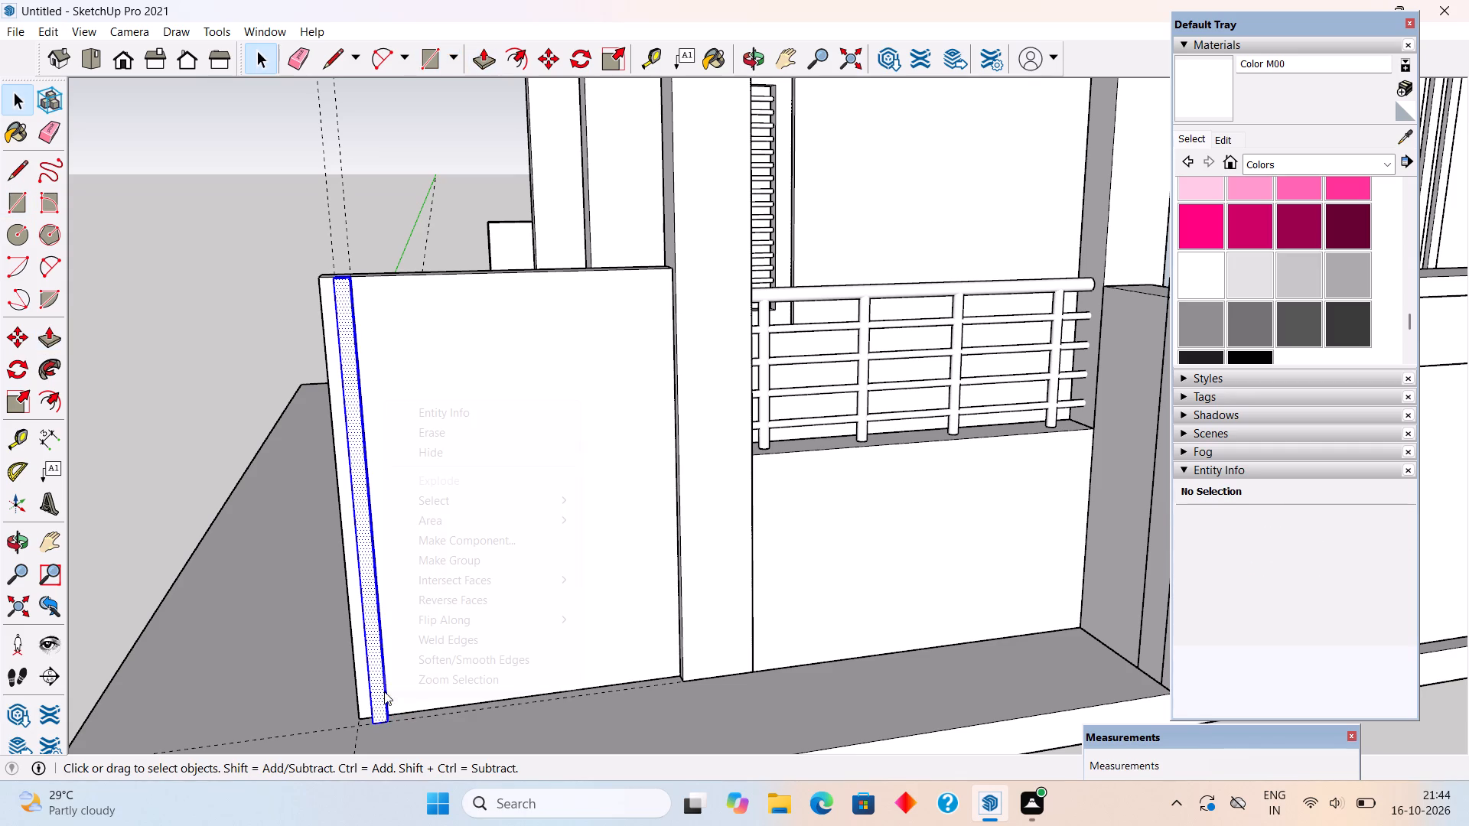
pyautogui.rightClick(384, 691)
pyautogui.click(441, 564)
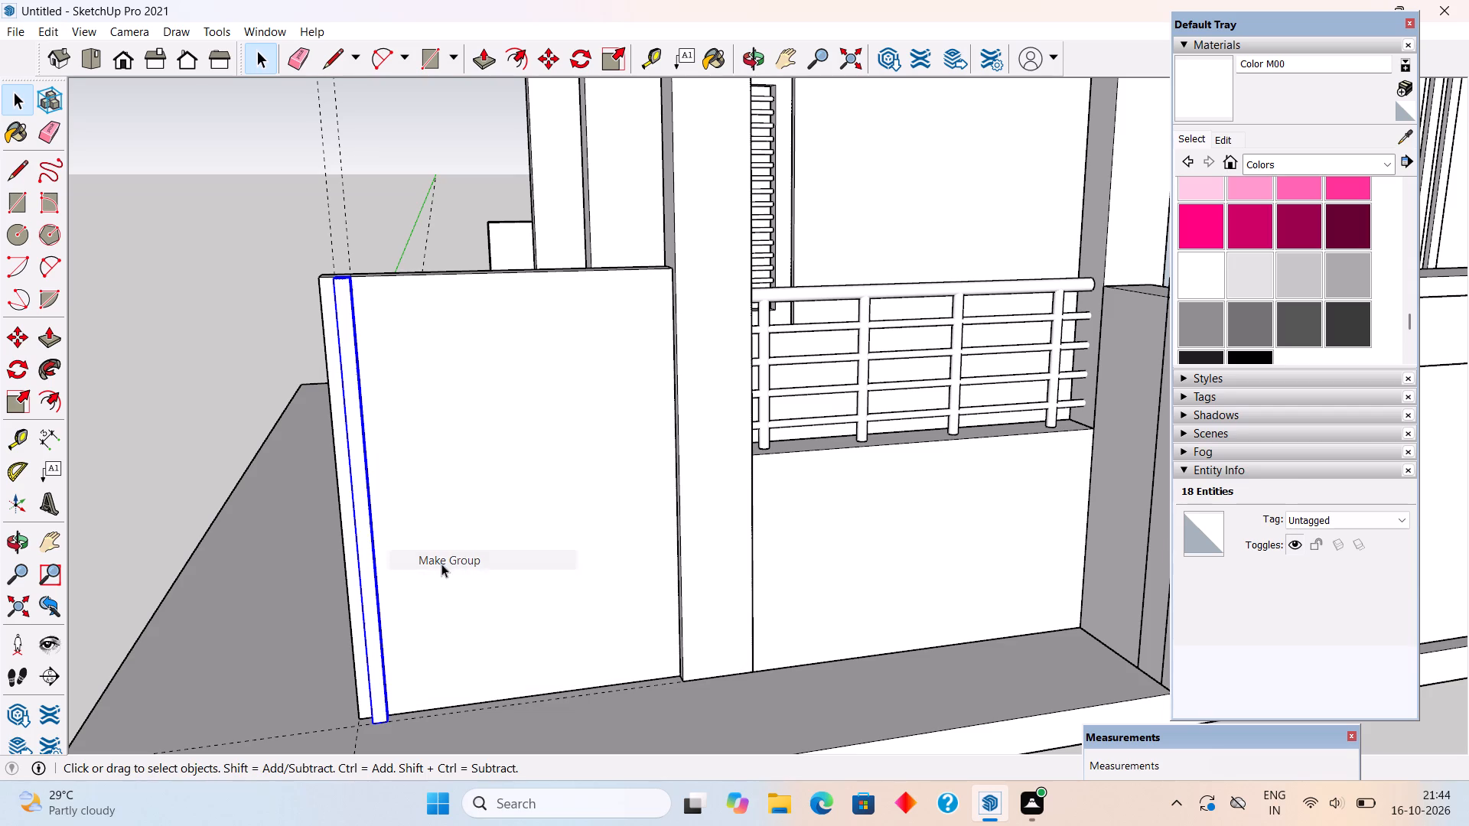
# Copy the vertical strip group 3" along the wall face toward the column and repeat it as an x12 array.
pyautogui.scroll(4, 385, 696)
pyautogui.moveTo(490, 668); pyautogui.dragTo(300, 643, button='middle')
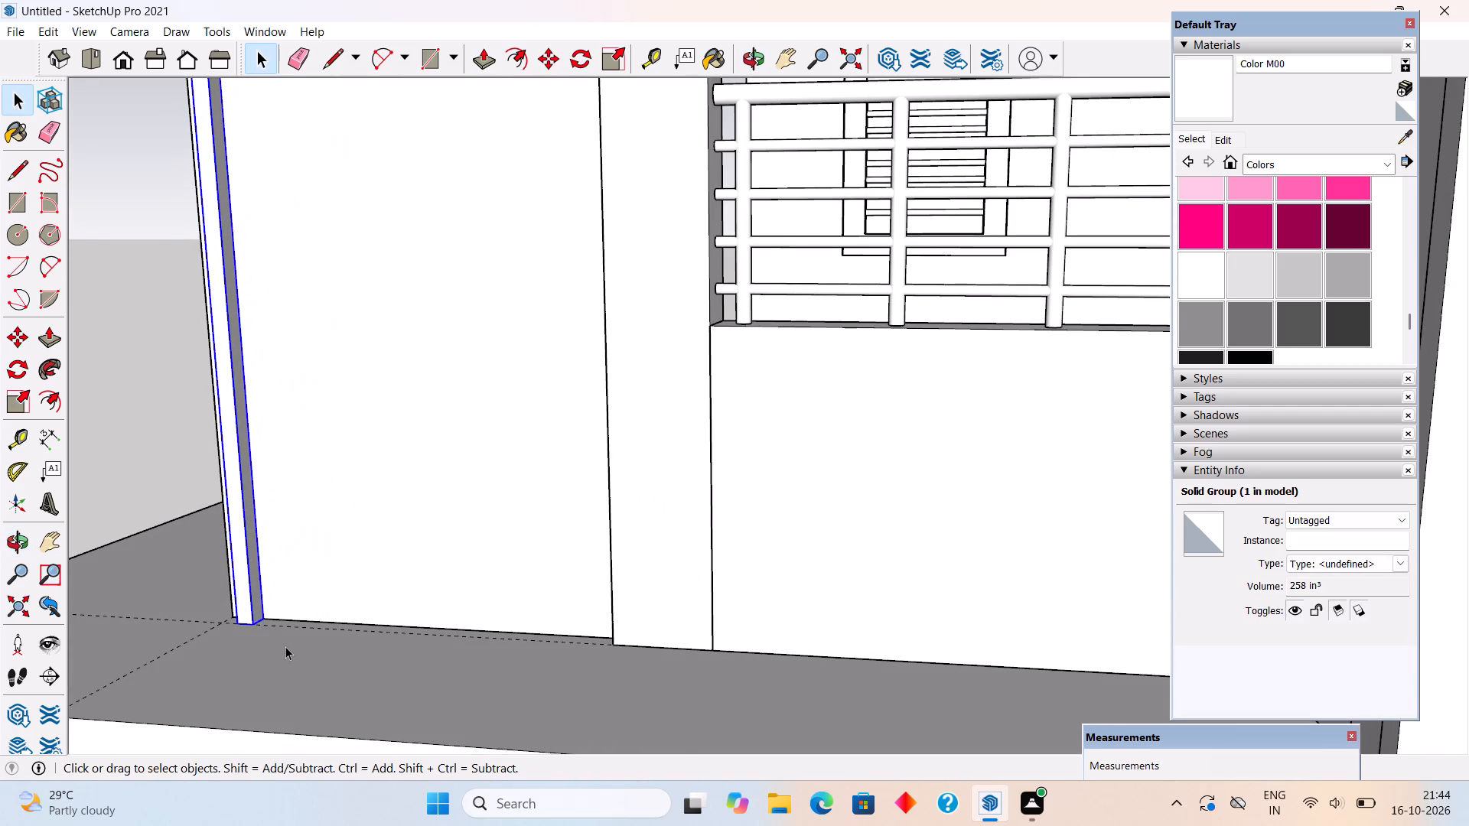
pyautogui.press('m')
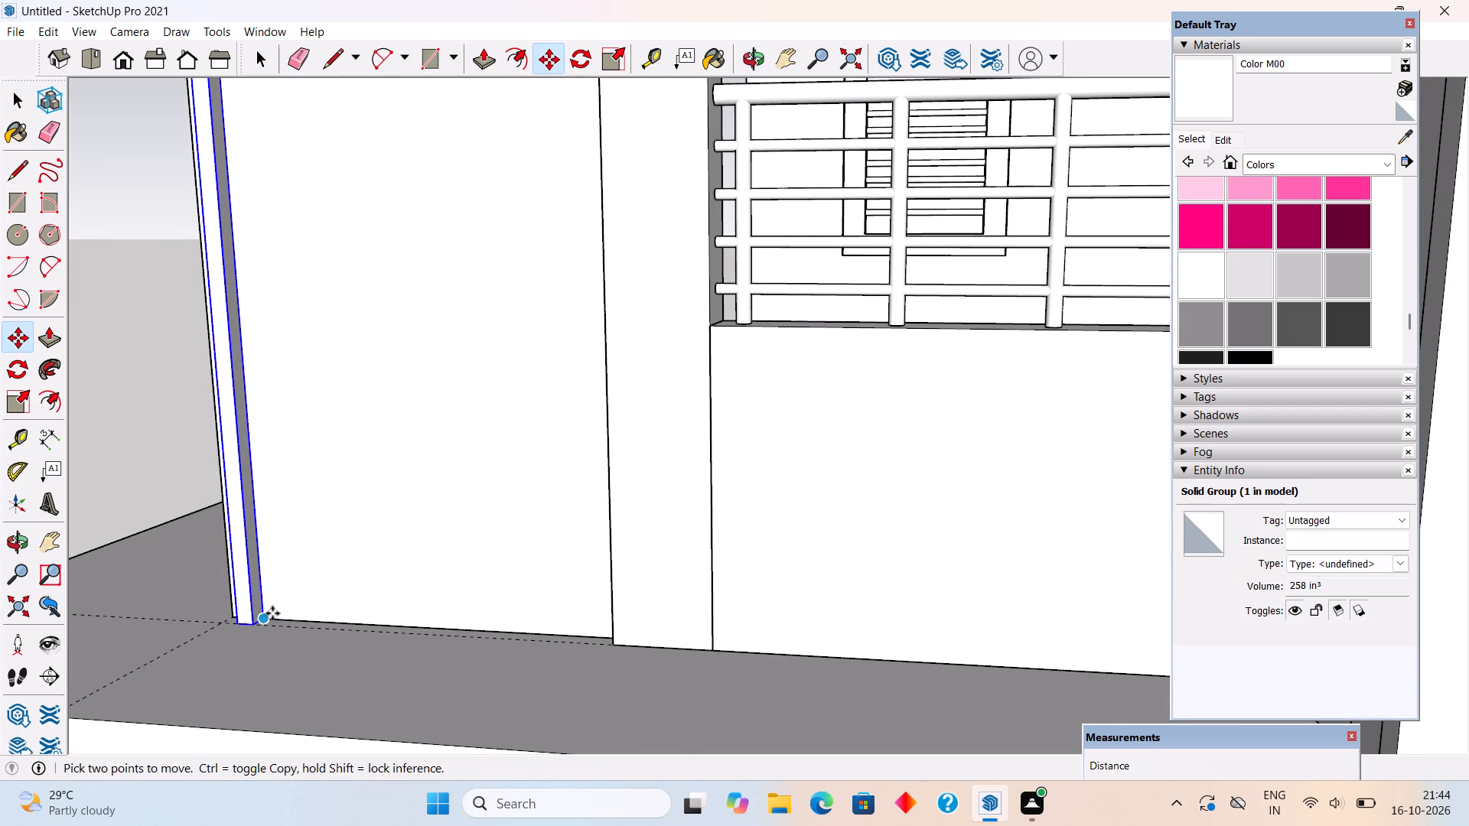
pyautogui.click(246, 555)
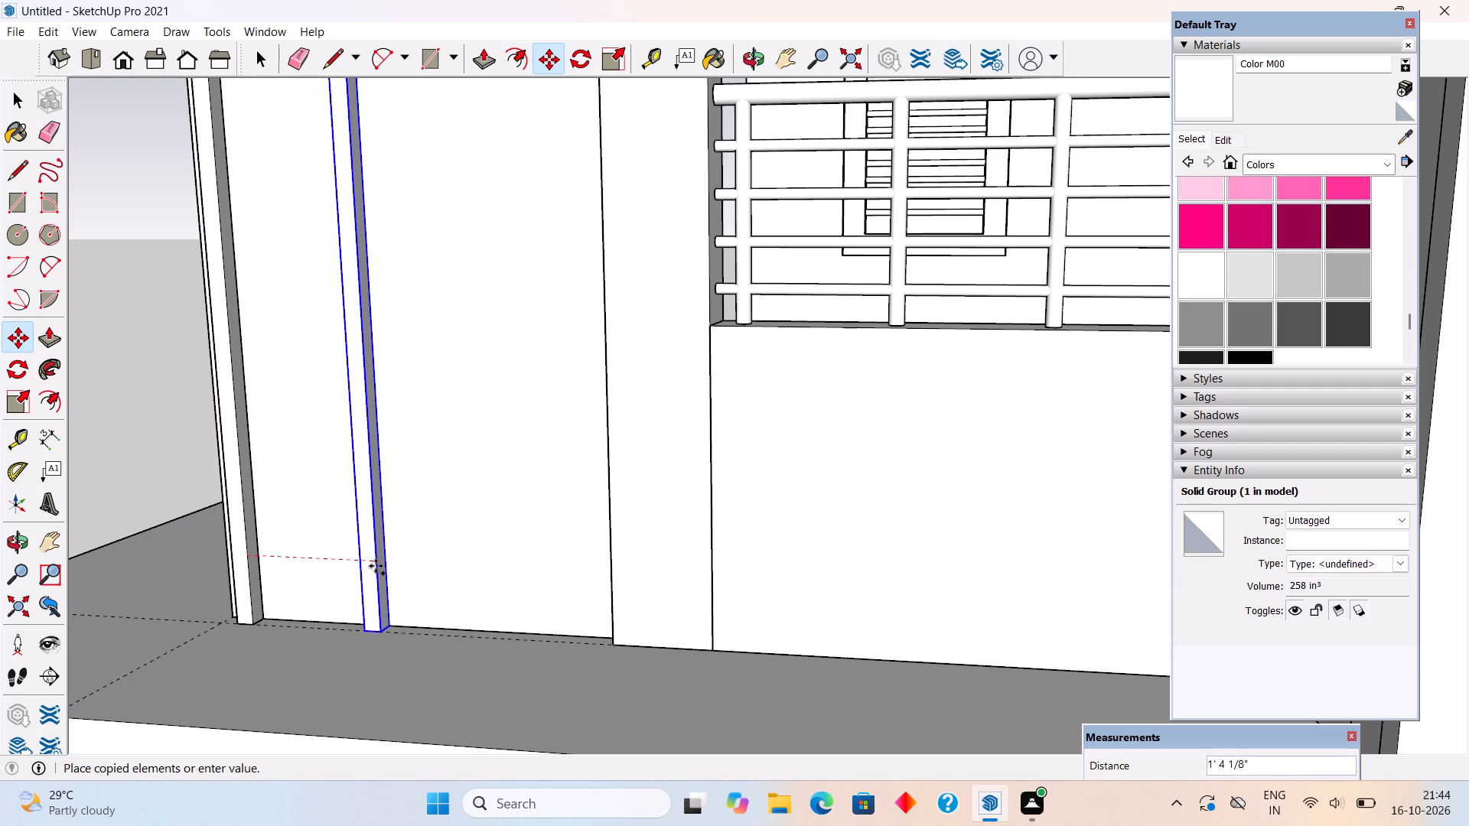
pyautogui.write('3"')
pyautogui.press('Return')
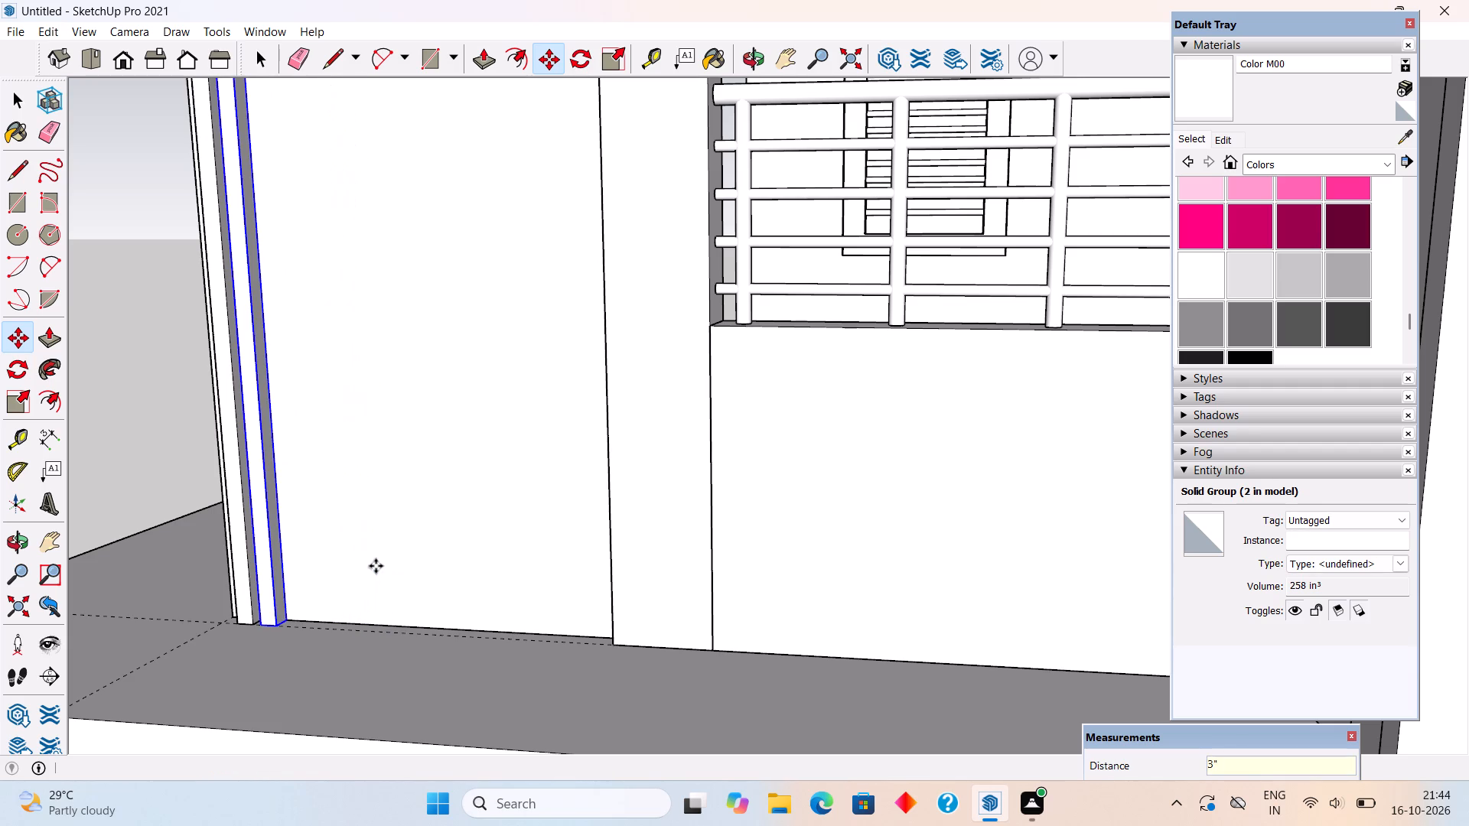
pyautogui.press('x')
pyautogui.press('1')
pyautogui.press('2')
pyautogui.press('Return')
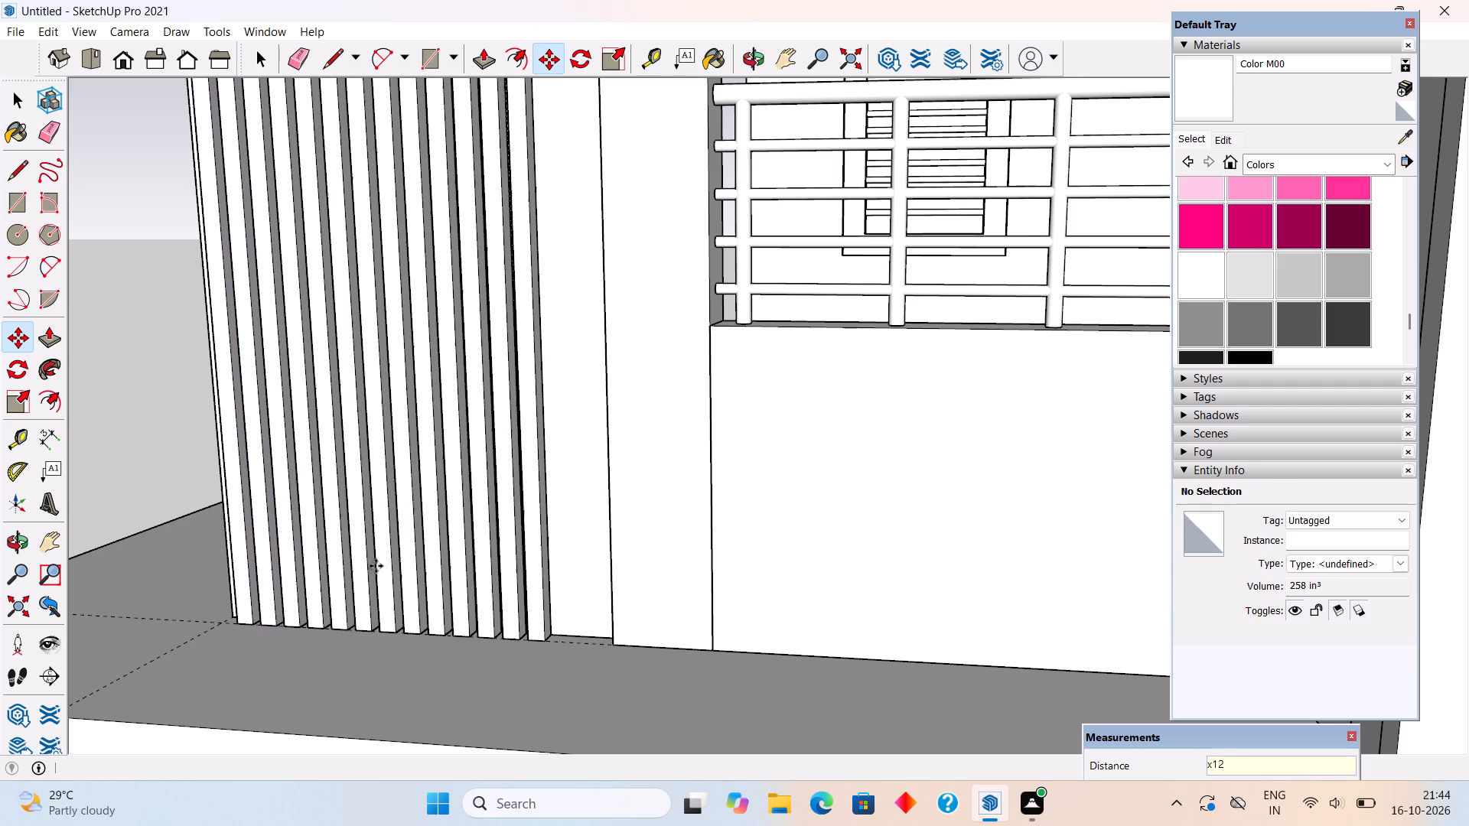
pyautogui.press('space')
# Draw a rectangle about 7 7/16" by 5' 4 1/2" on the wall face between the last strip and the porch column.
pyautogui.scroll(-4, 376, 566)
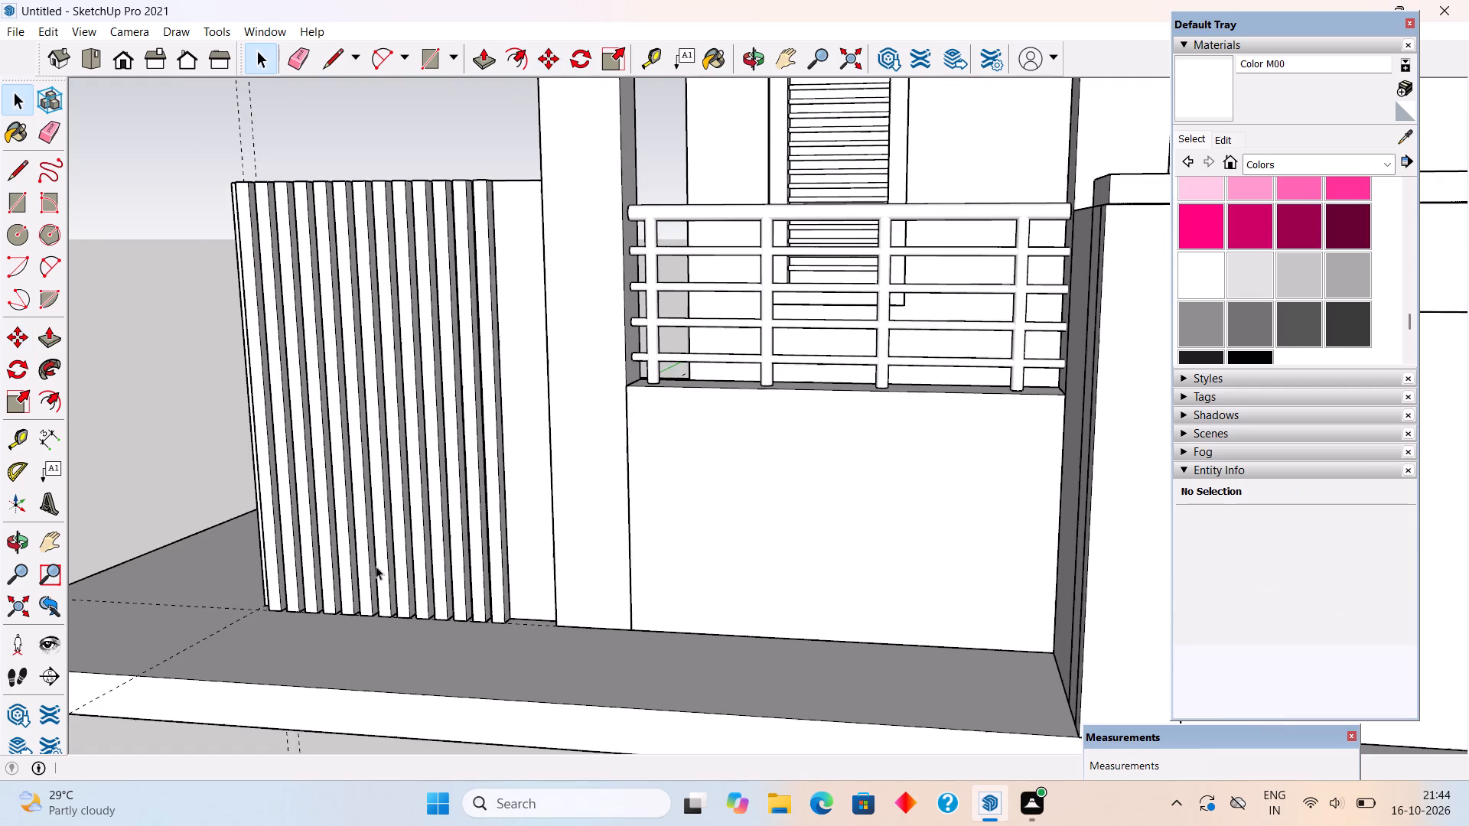
pyautogui.moveTo(536, 669); pyautogui.dragTo(668, 740, button='middle')
pyautogui.scroll(7, 594, 389)
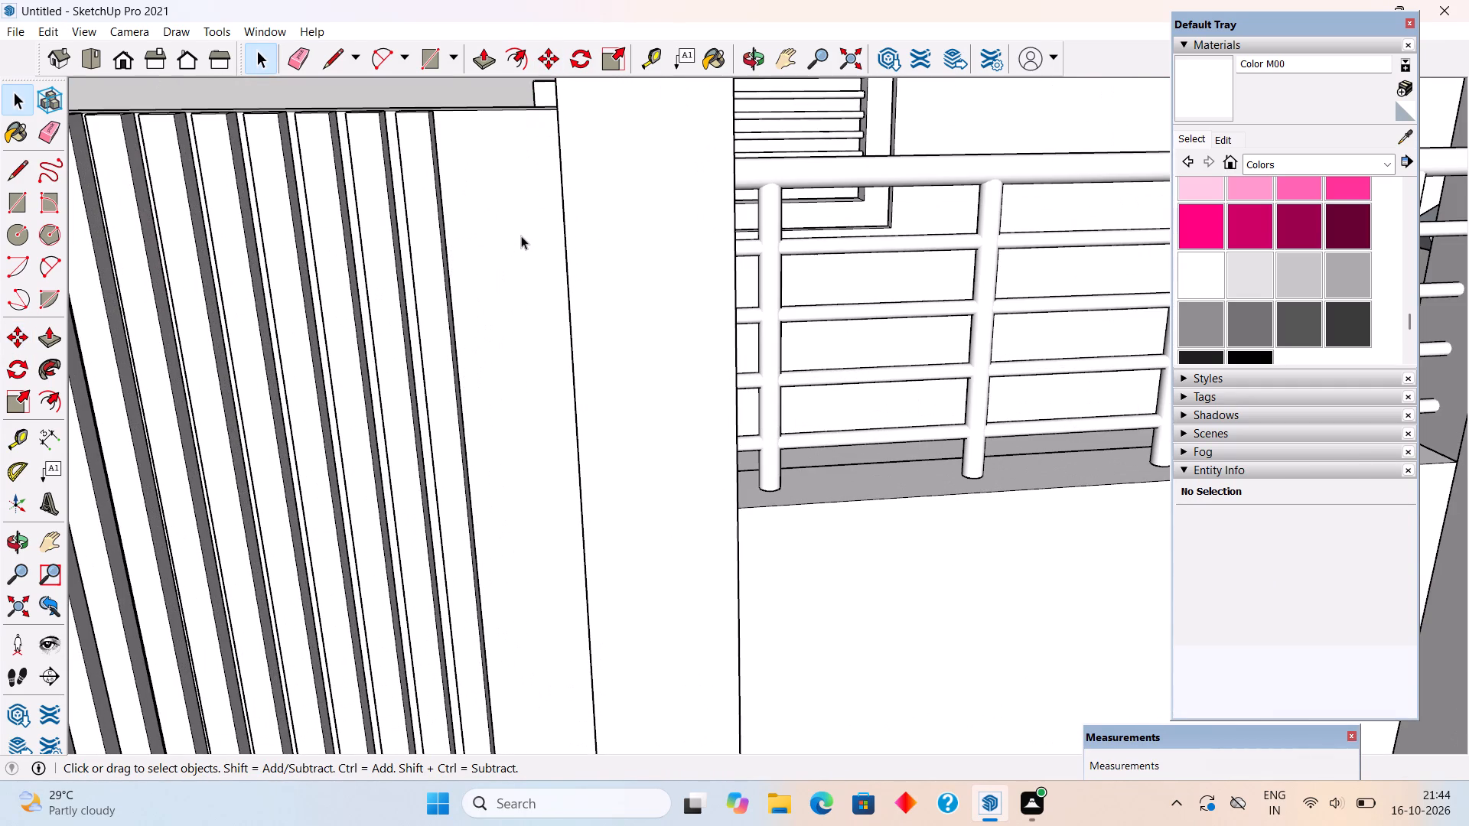
pyautogui.press('r')
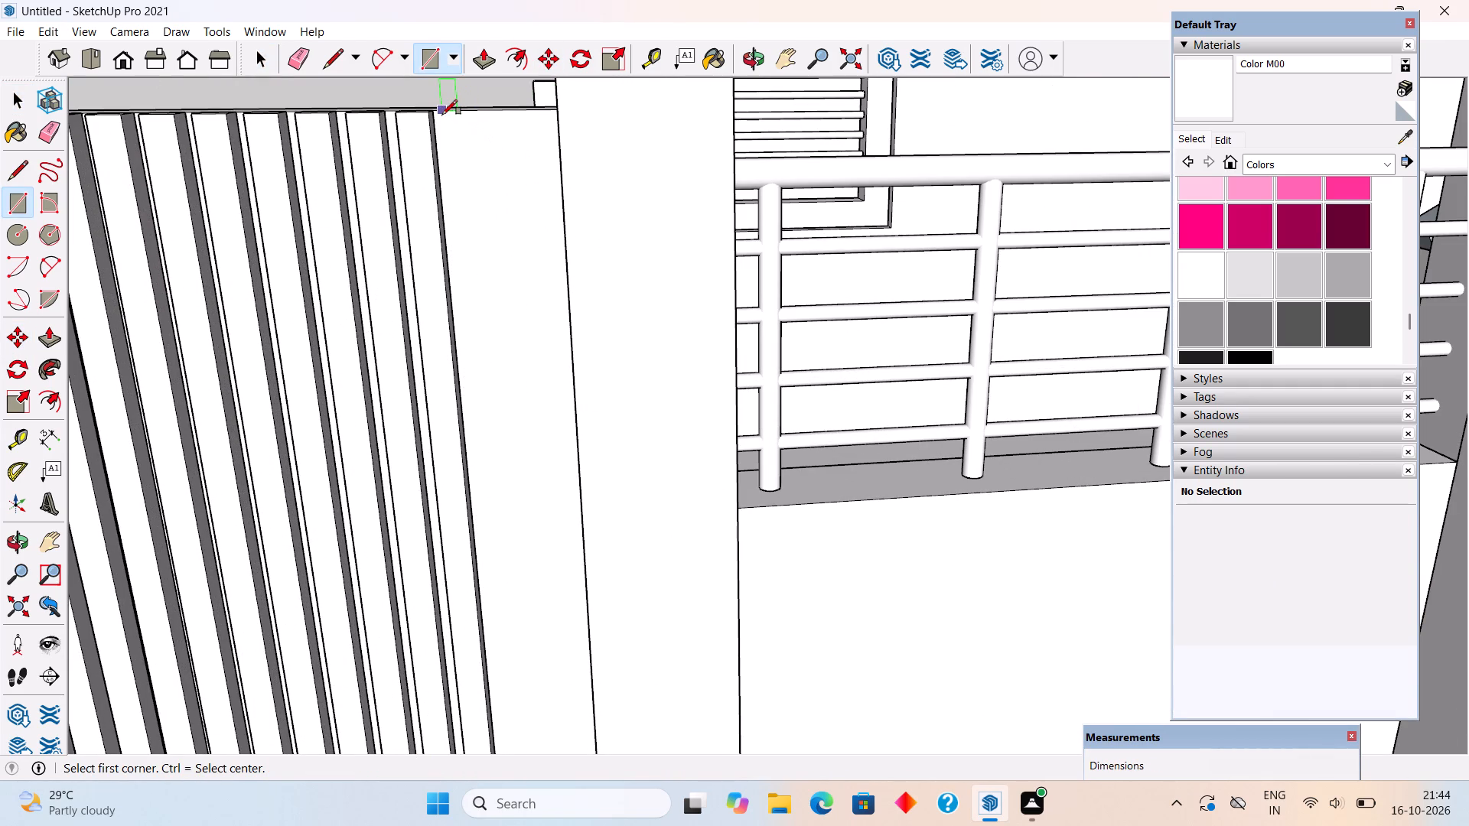
pyautogui.click(442, 115)
pyautogui.scroll(-8, 552, 343)
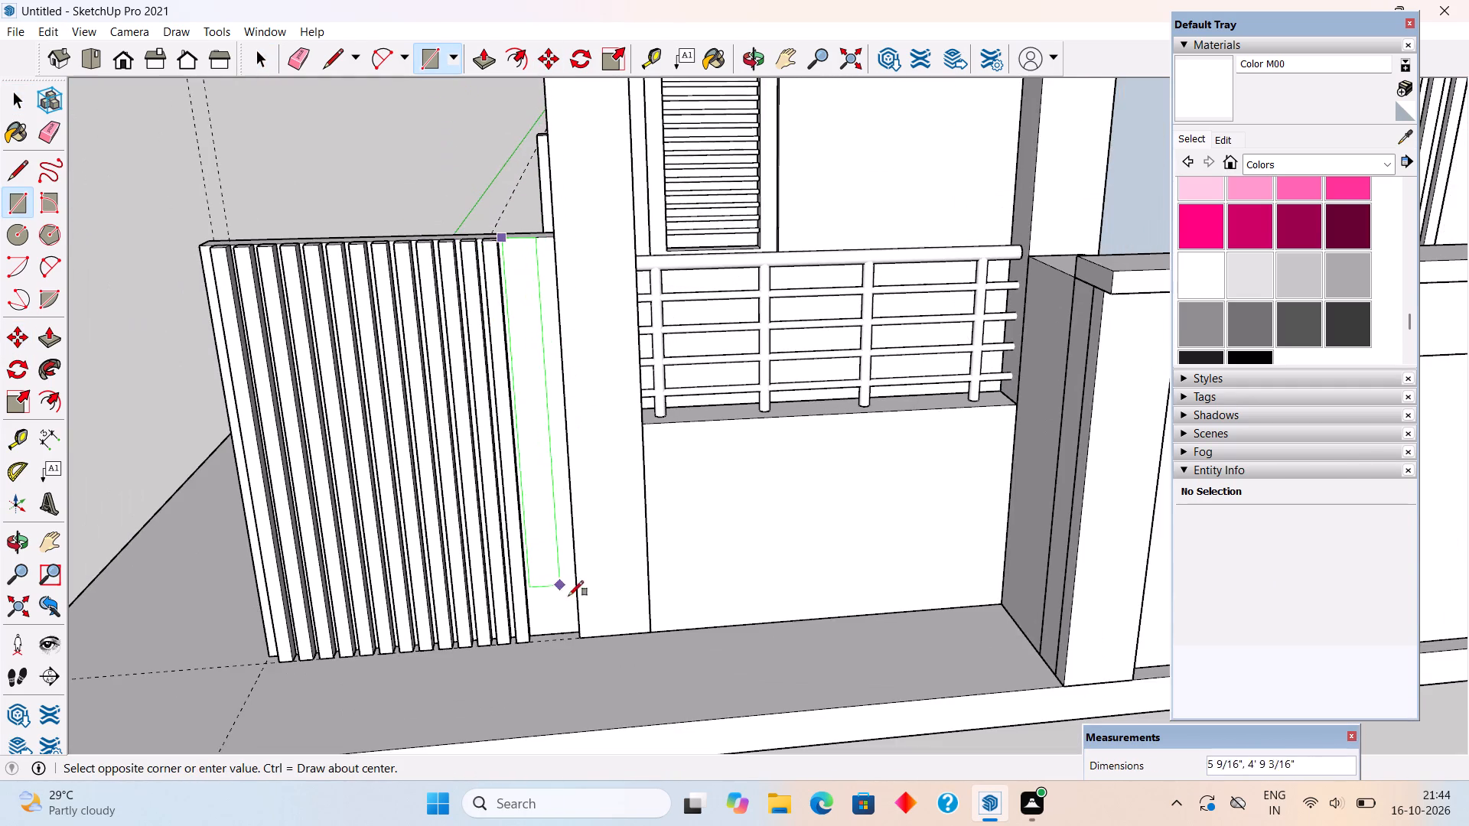
pyautogui.scroll(16, 569, 597)
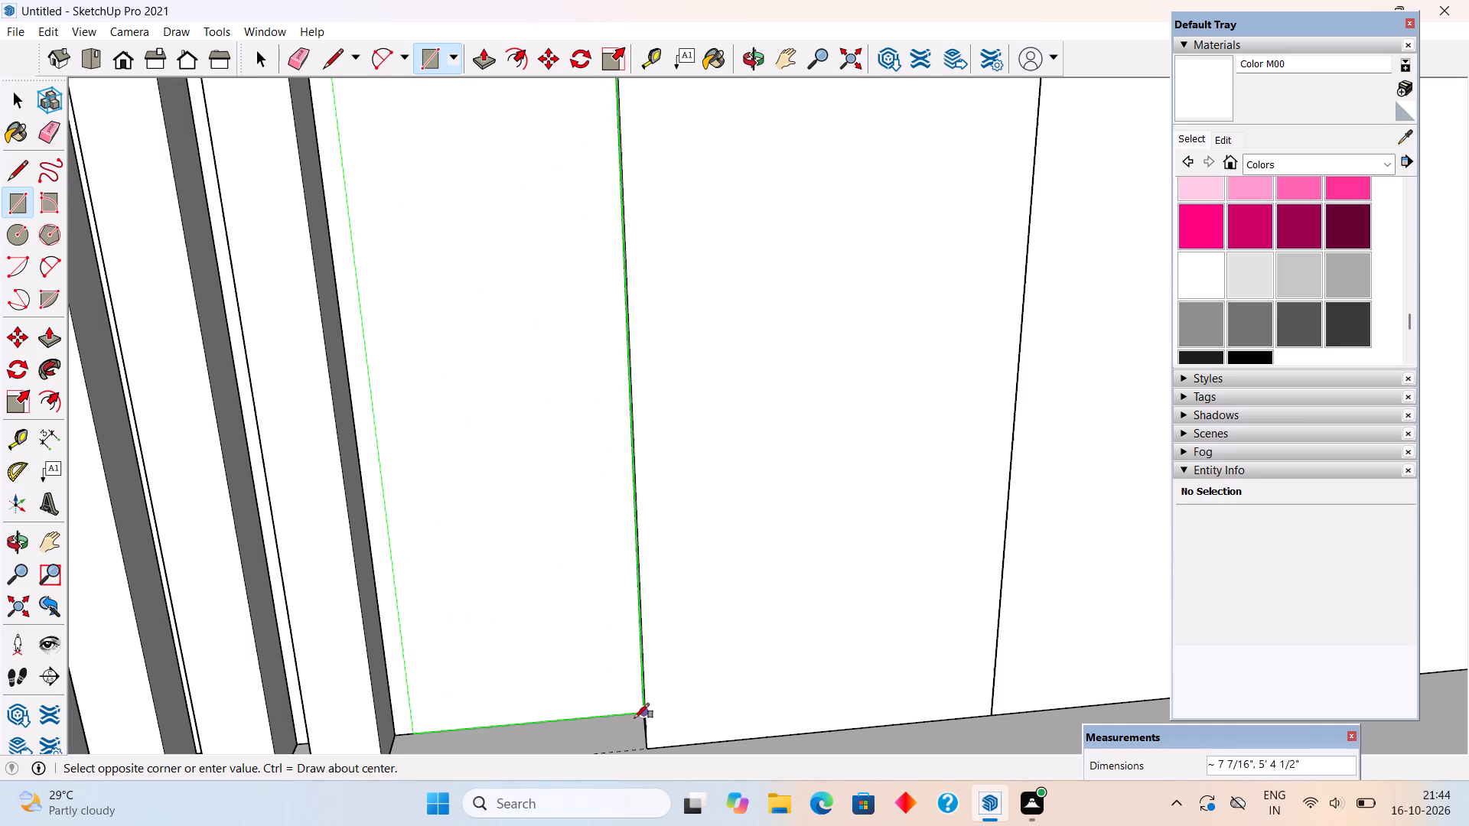
pyautogui.click(636, 714)
# Push/pull the rectangle beside the column out 2", flush with the front of the vertical strips.
pyautogui.press('p')
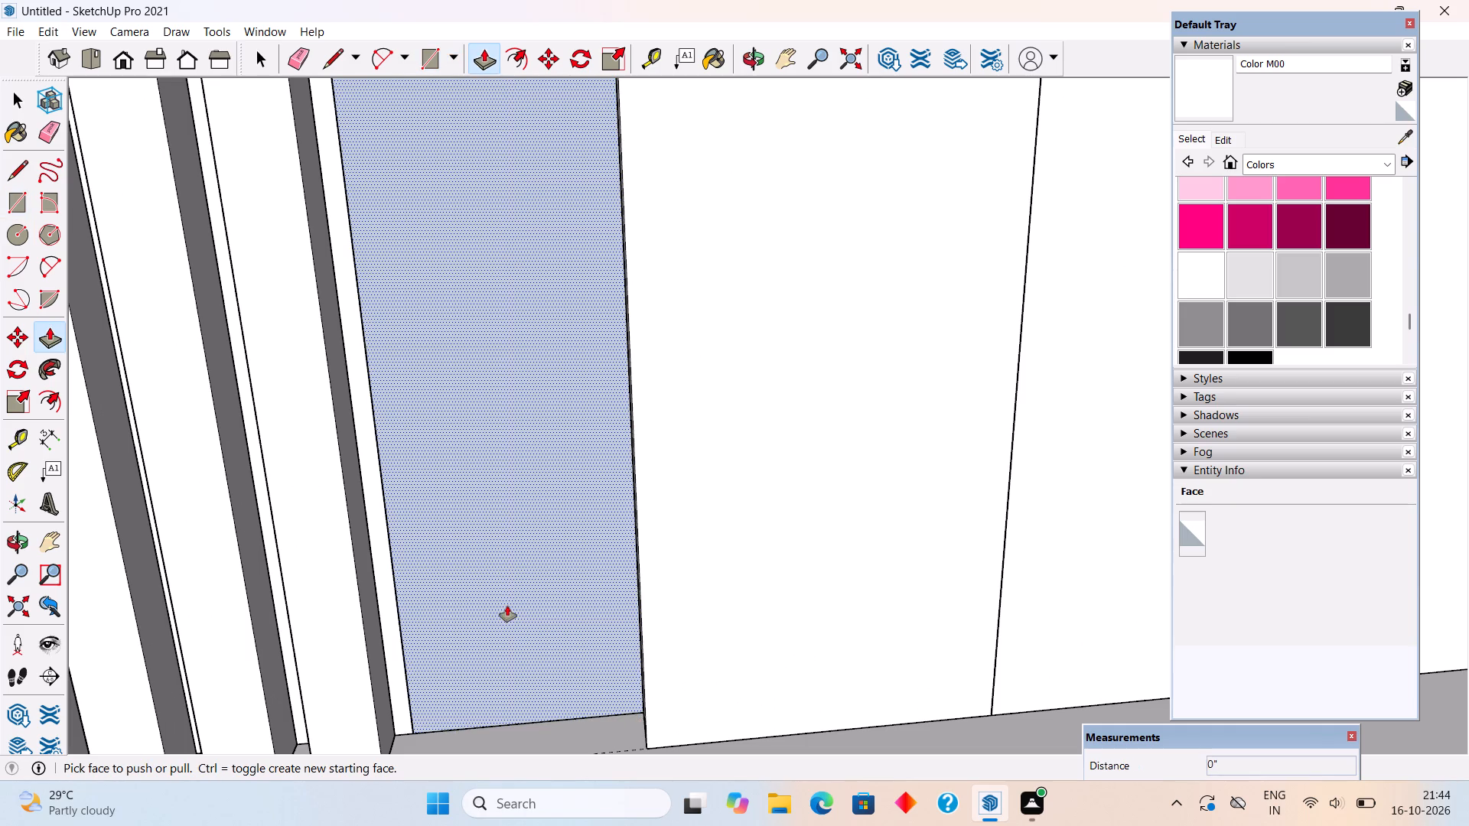
pyautogui.click(502, 605)
pyautogui.click(309, 558)
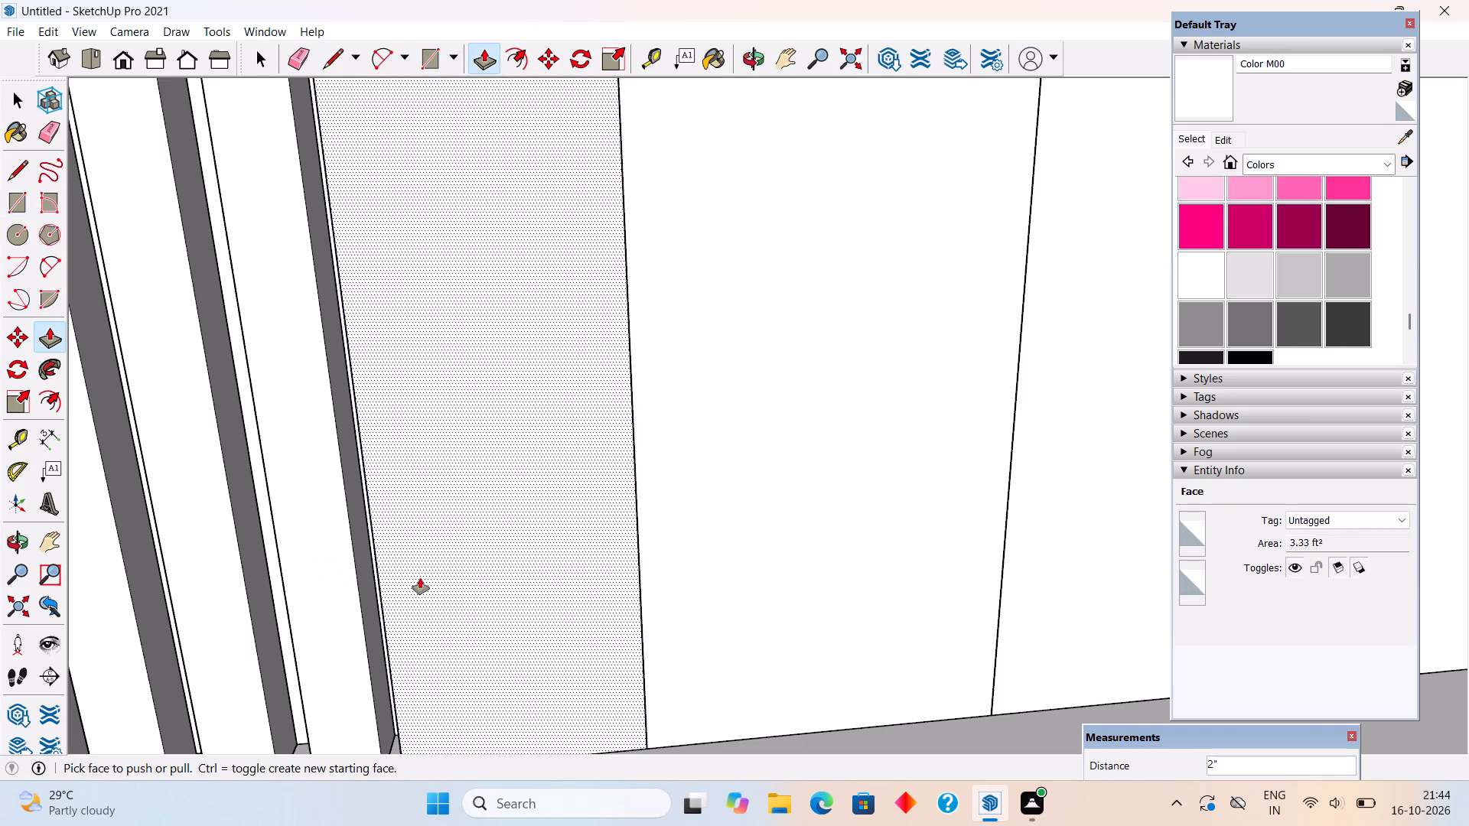
pyautogui.press('space')
# Make the entire filler panel between the last strip and the porch column a group.
pyautogui.scroll(-15, 420, 578)
pyautogui.tripleClick(420, 578)
pyautogui.rightClick(420, 578)
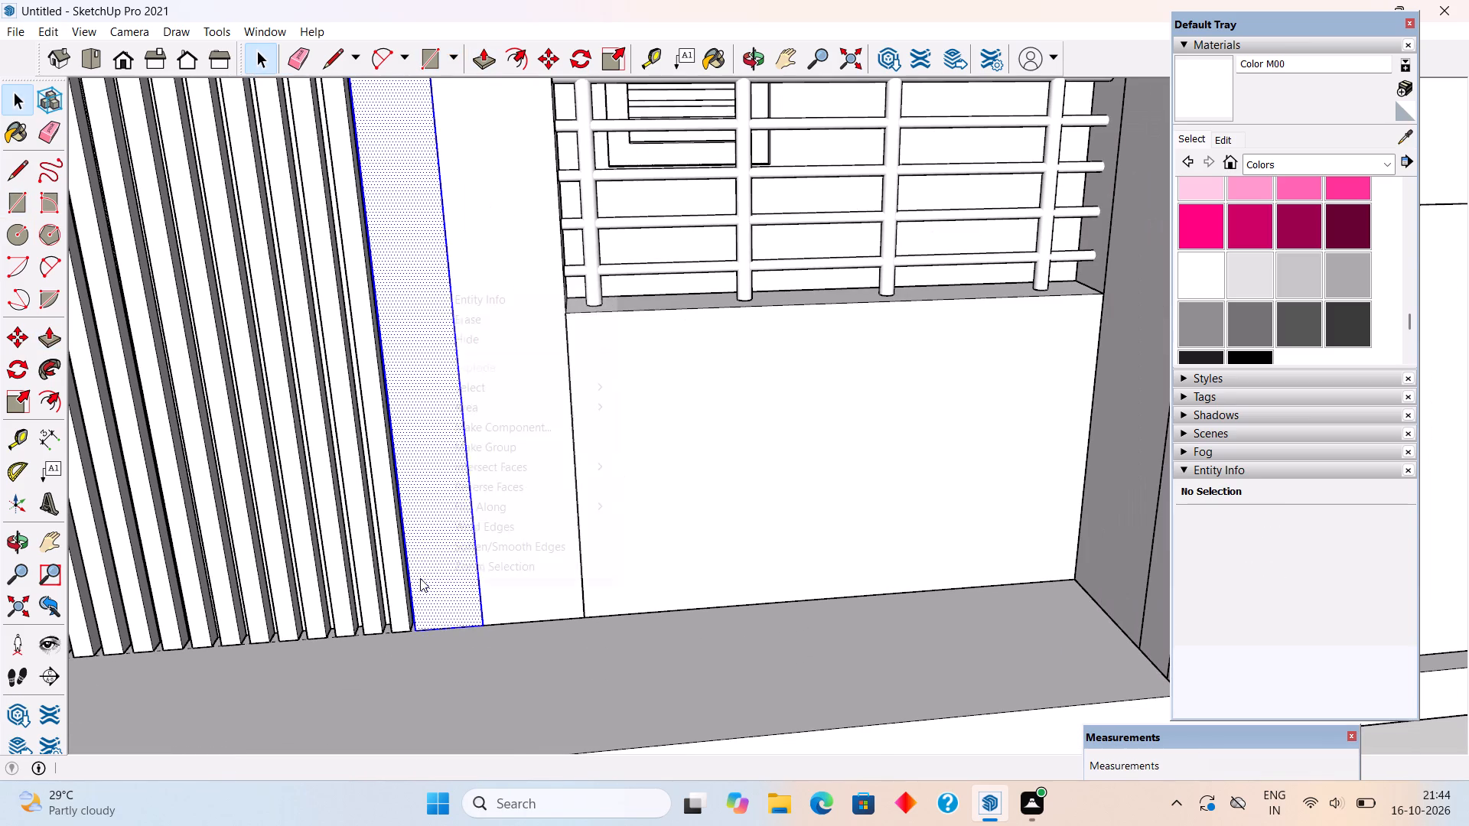
pyautogui.click(490, 450)
pyautogui.scroll(-4, 470, 476)
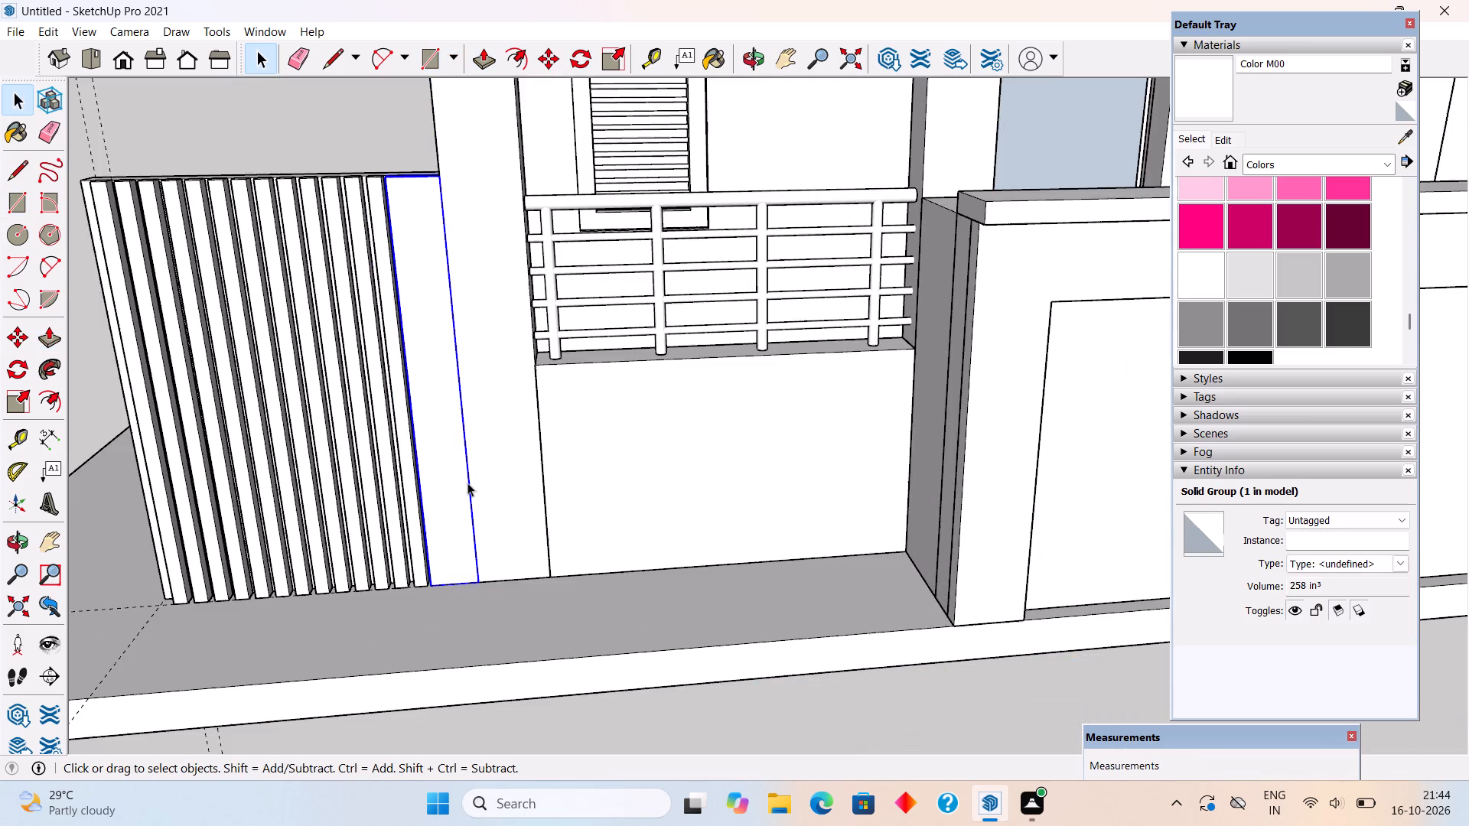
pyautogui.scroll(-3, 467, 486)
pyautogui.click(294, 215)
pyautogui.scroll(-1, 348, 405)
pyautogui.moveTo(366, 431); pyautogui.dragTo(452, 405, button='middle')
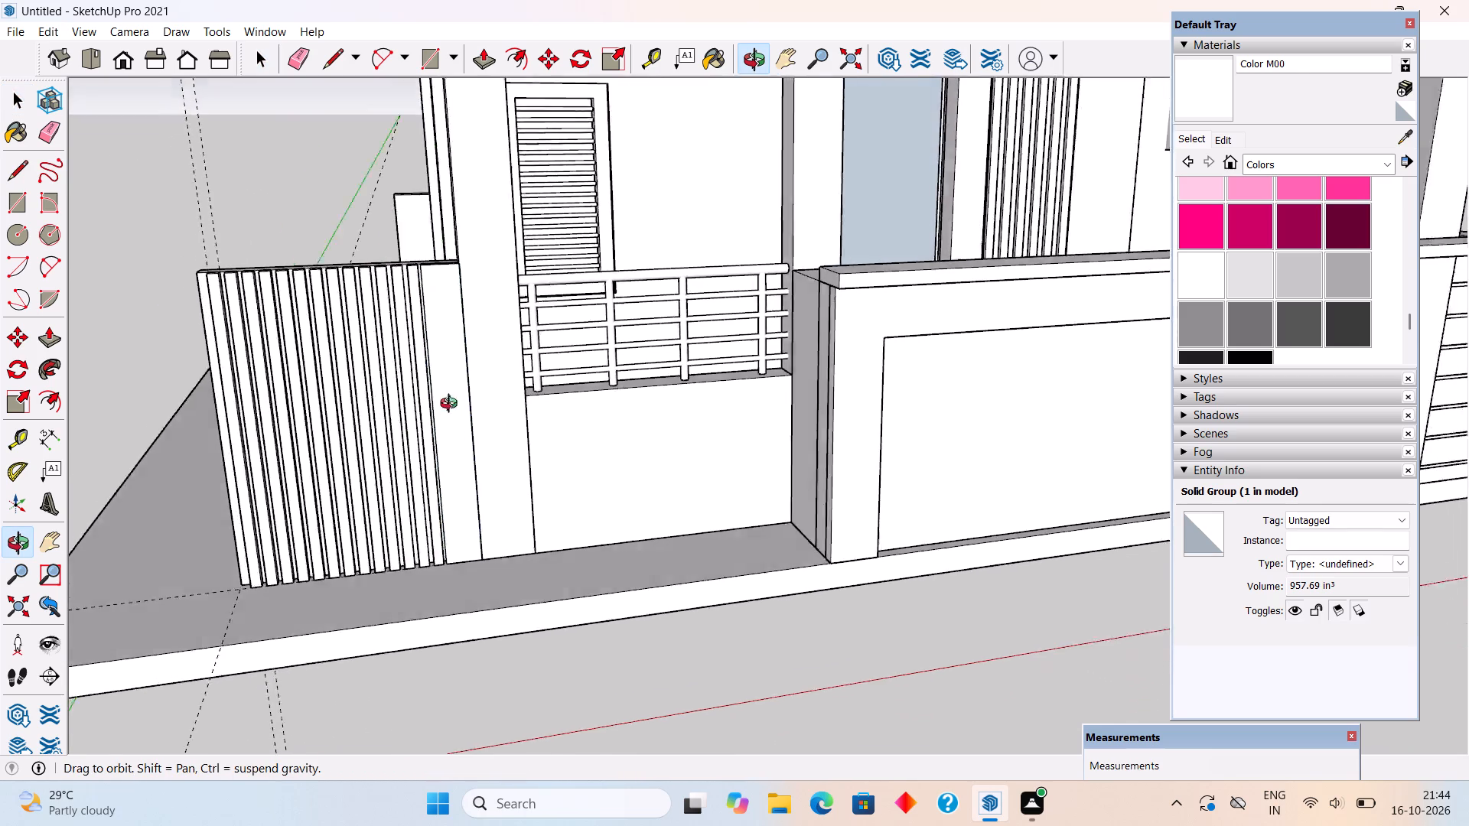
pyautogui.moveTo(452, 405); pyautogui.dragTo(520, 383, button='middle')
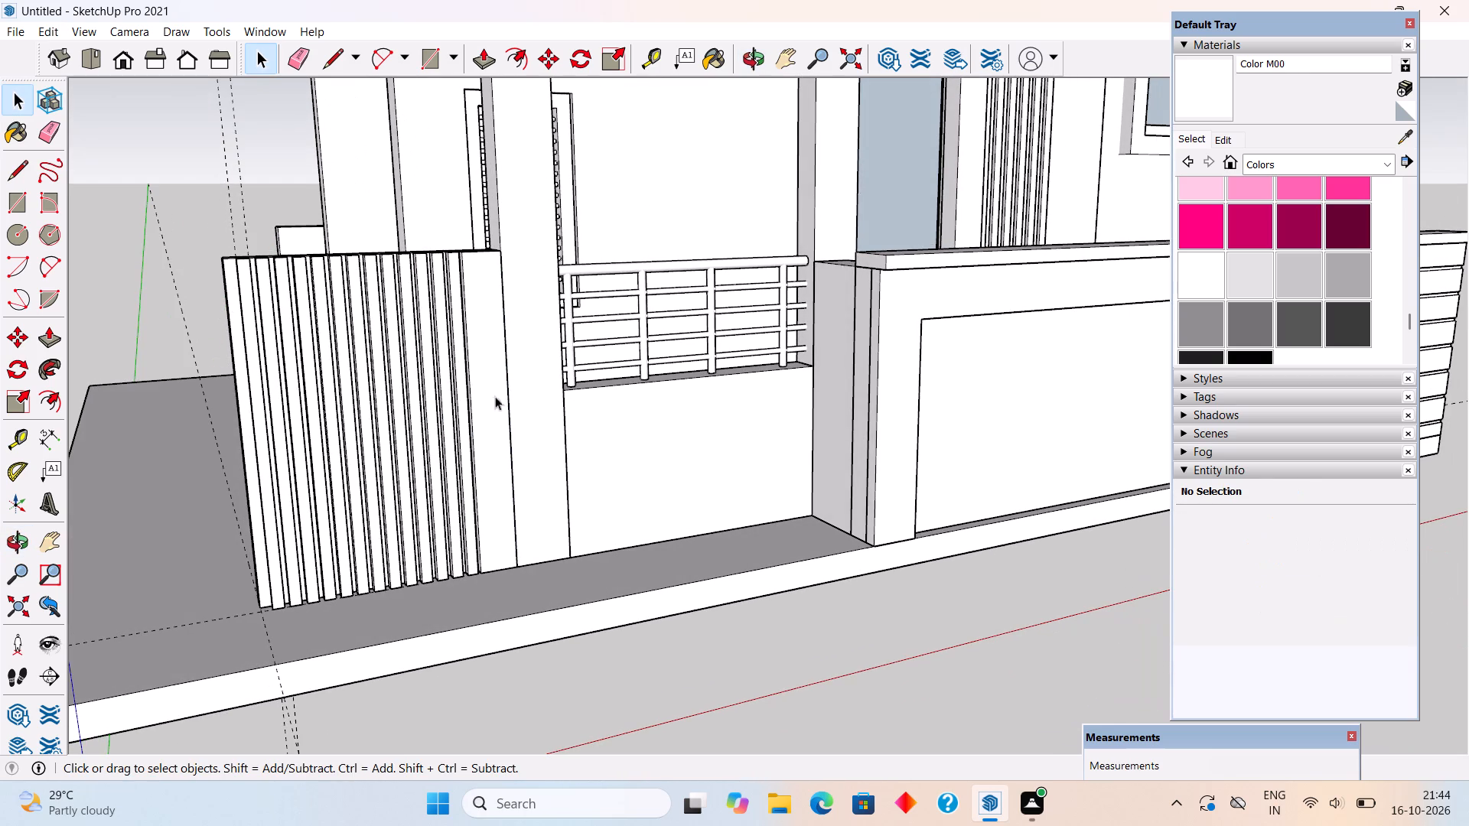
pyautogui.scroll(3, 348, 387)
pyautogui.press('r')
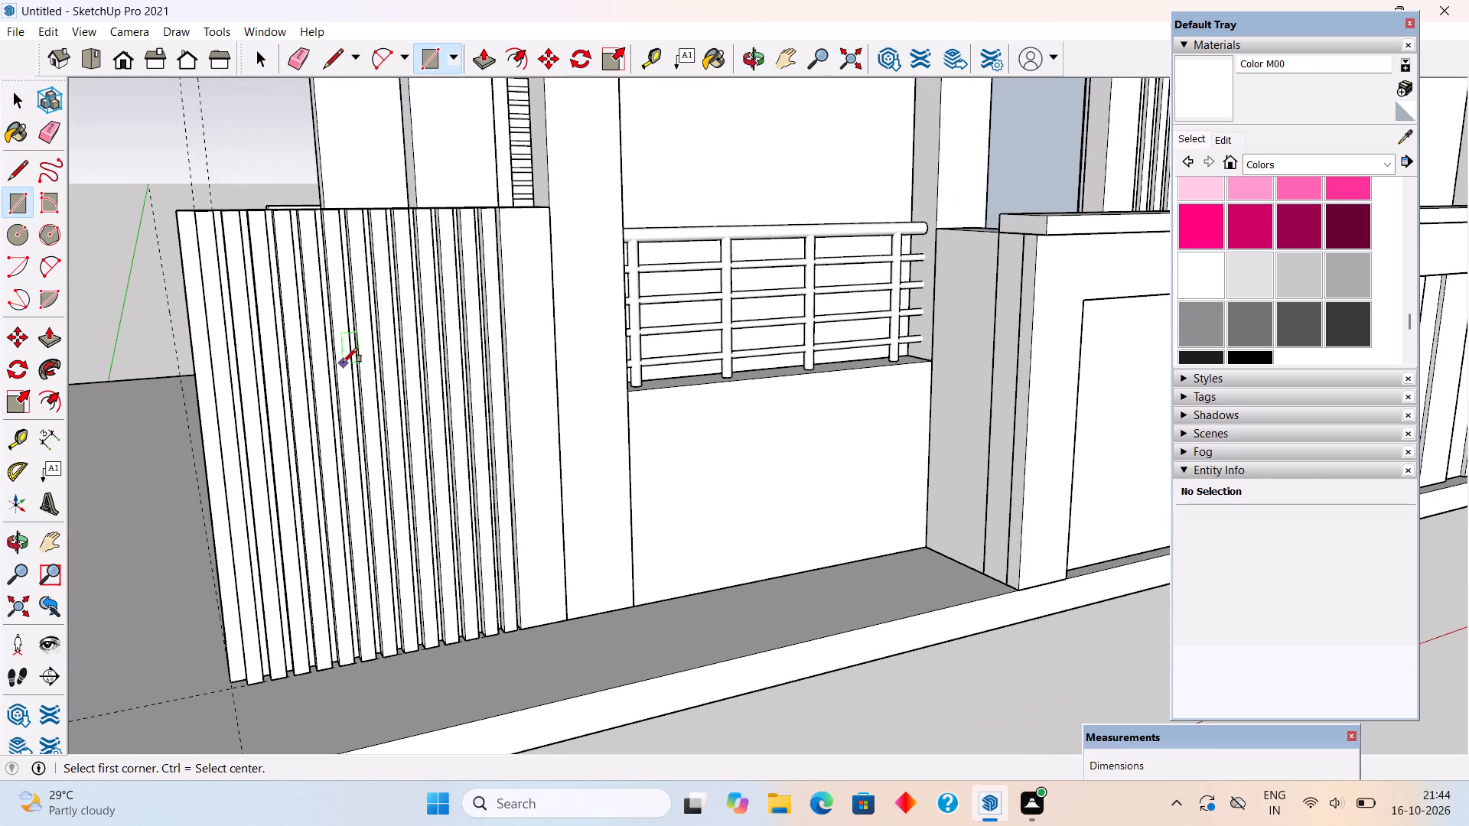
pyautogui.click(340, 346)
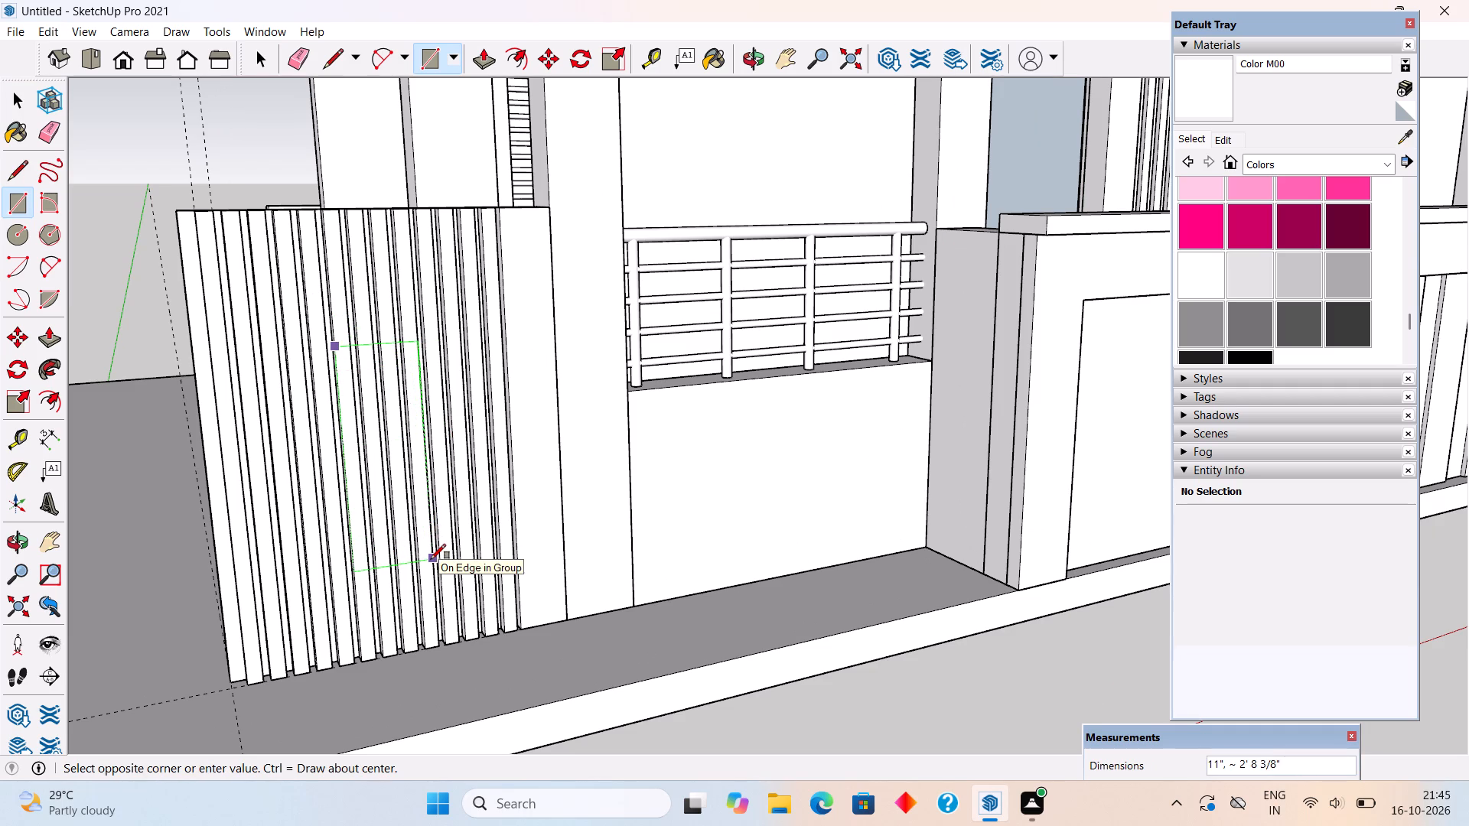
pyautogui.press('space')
# Draw an upright rectangle about 11" by 2' 9 3/8" on the front of the vertical strips, midway along the low wall.
pyautogui.write('r')
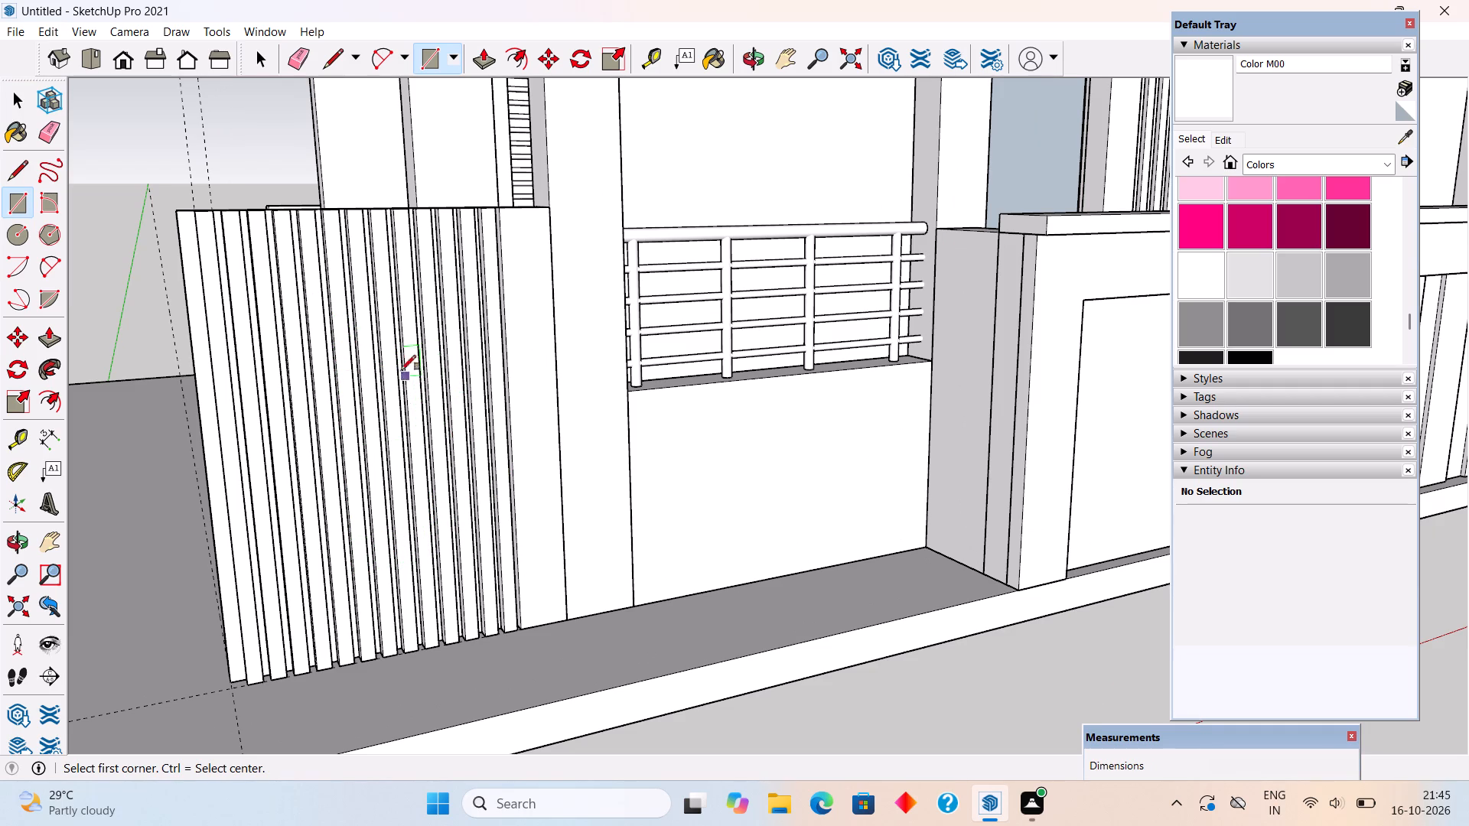
pyautogui.click(358, 314)
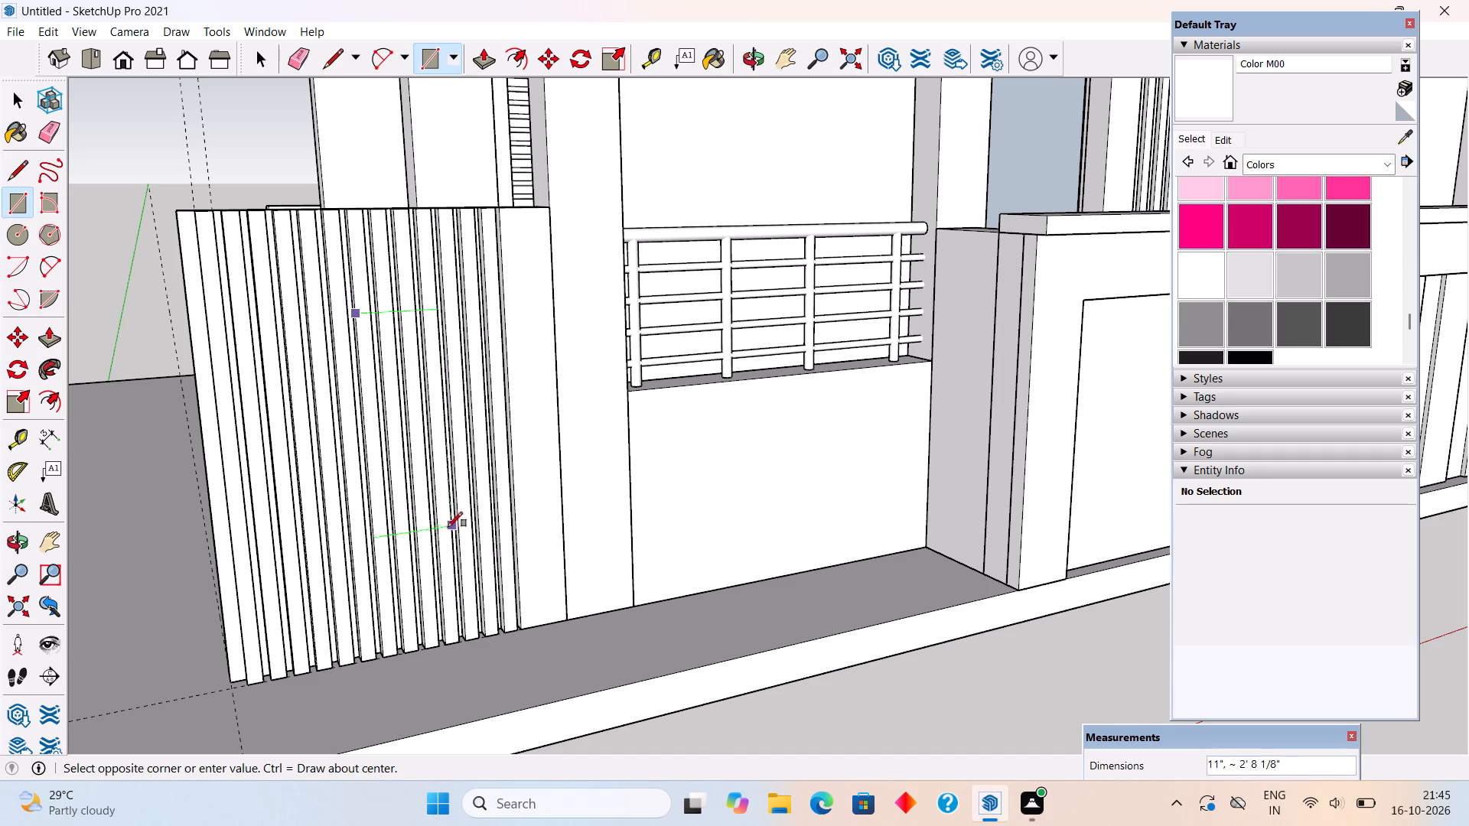
pyautogui.click(448, 535)
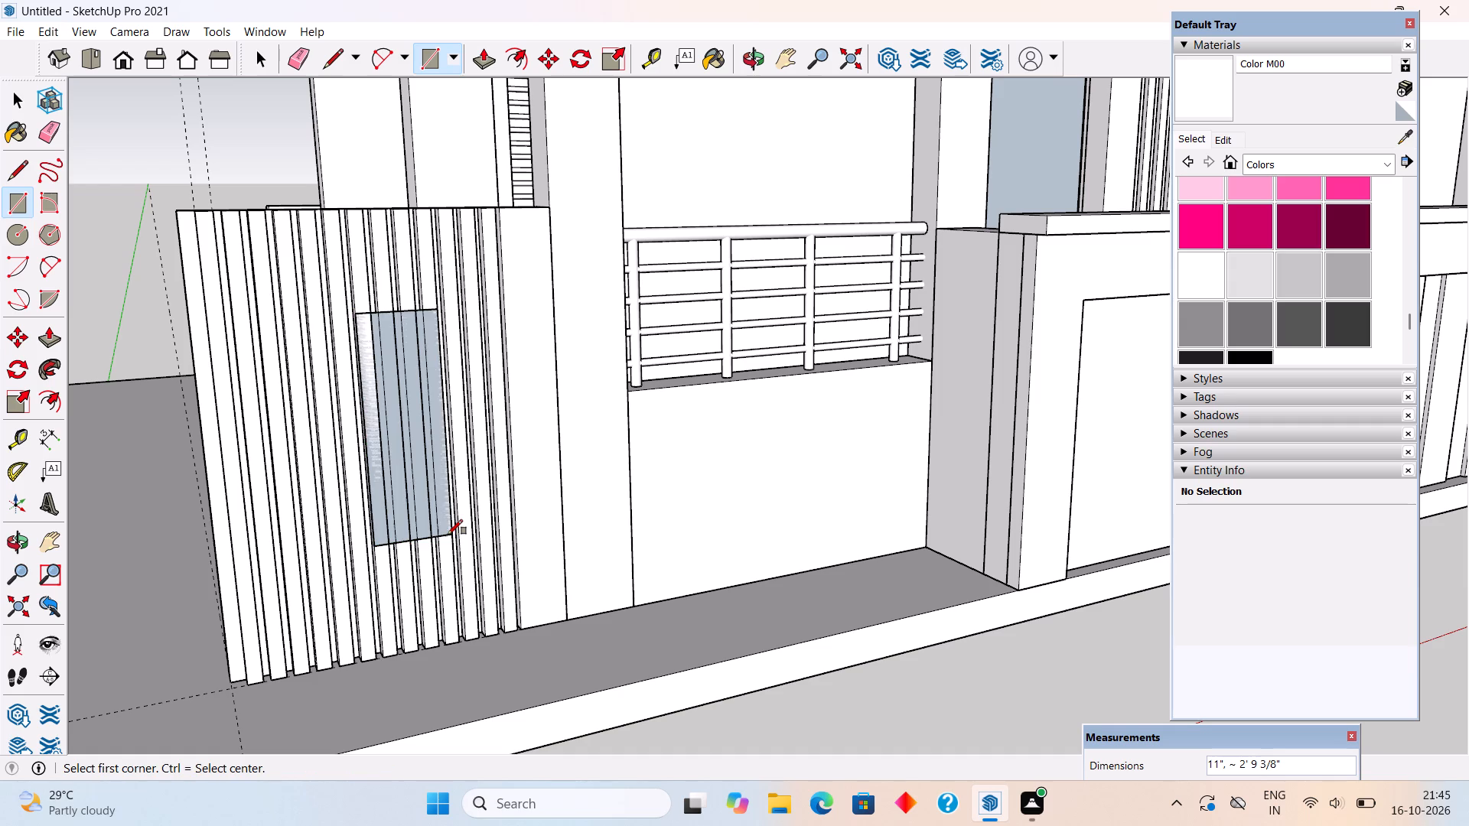
# Offset the rectangle's outline inward about 1 1/16" to form a narrow border.
pyautogui.press('r')
pyautogui.press('f')
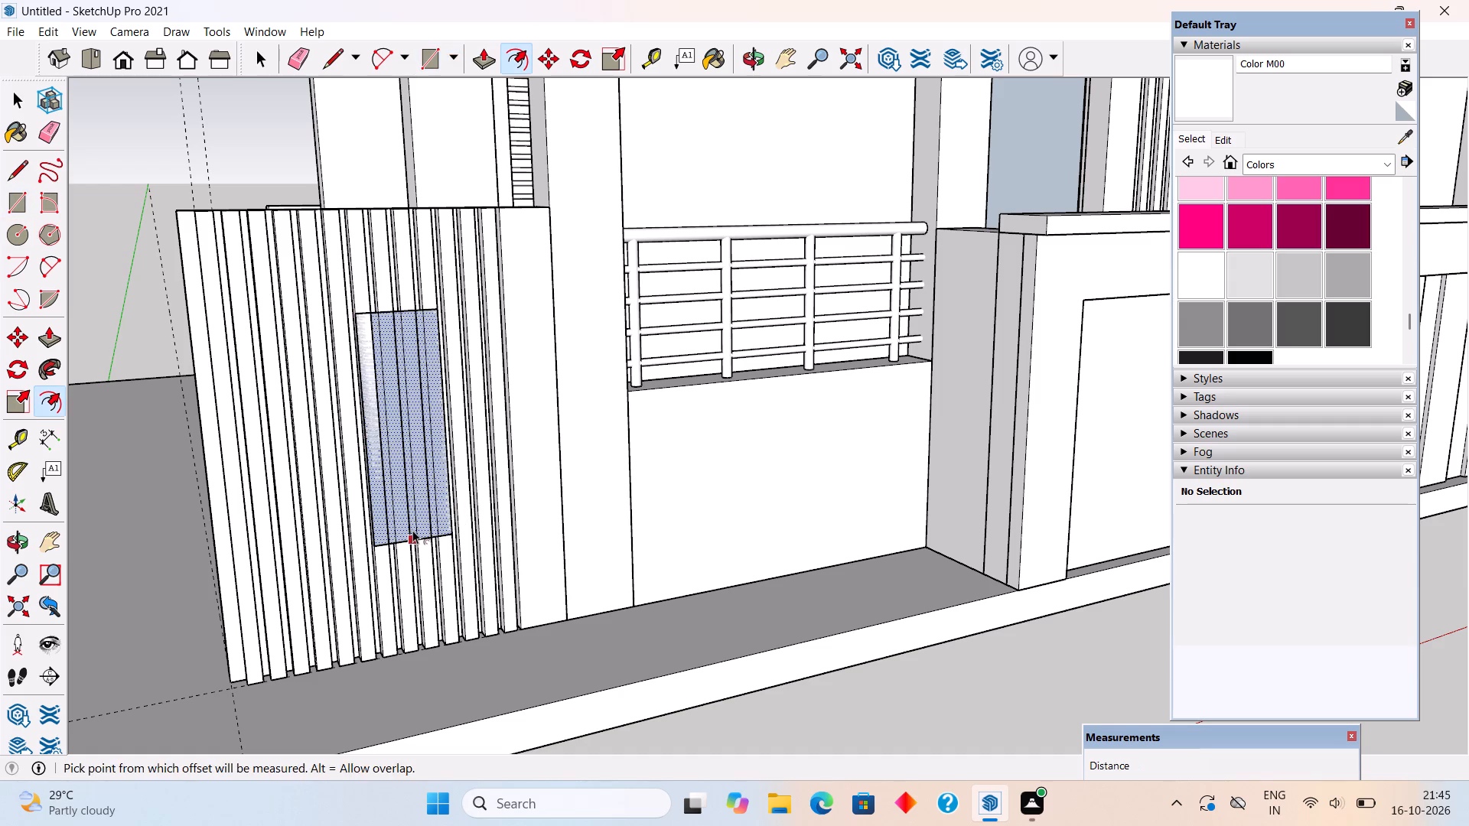
pyautogui.click(413, 531)
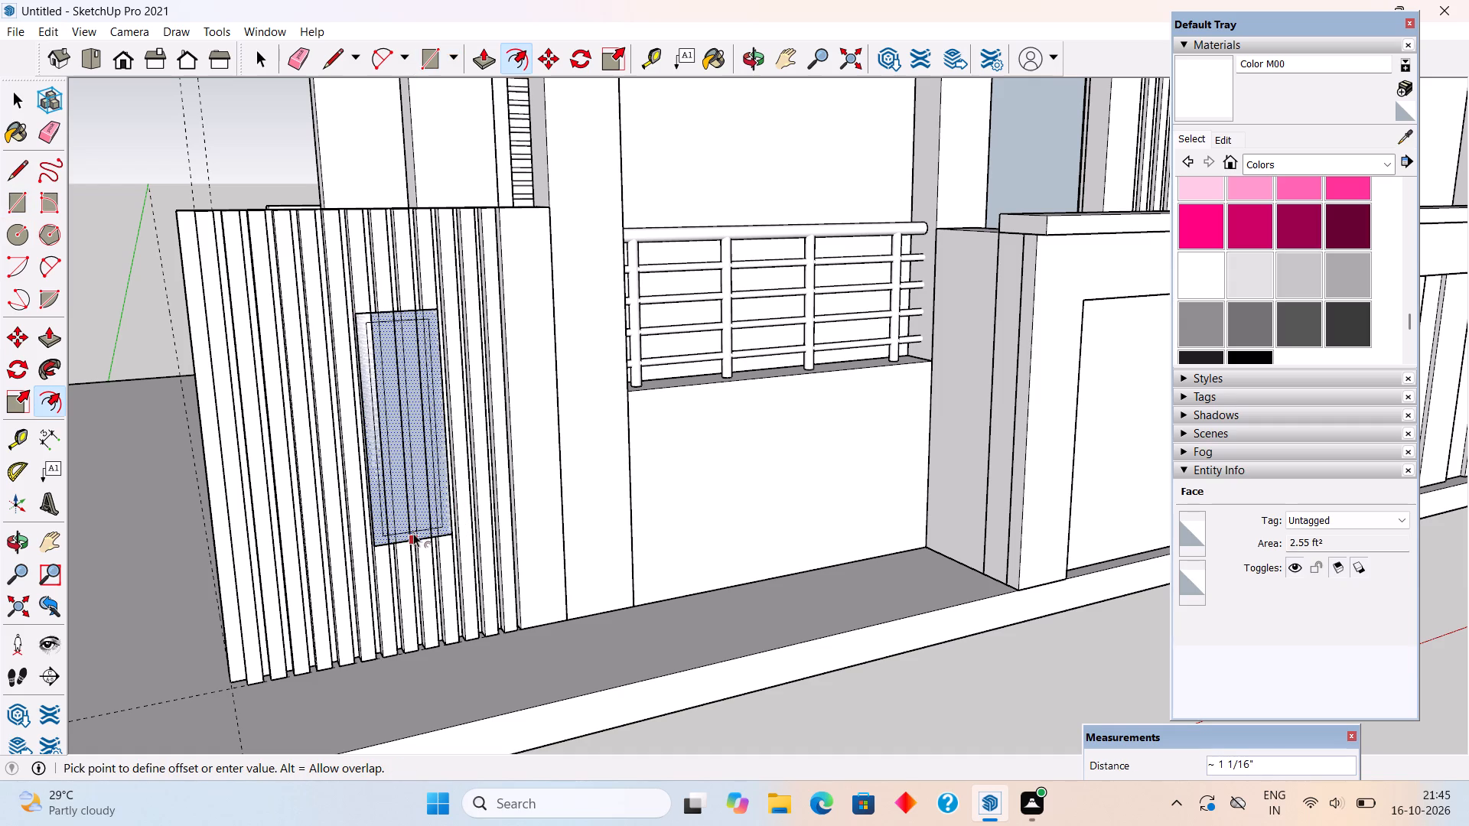
pyautogui.click(413, 533)
pyautogui.press('space')
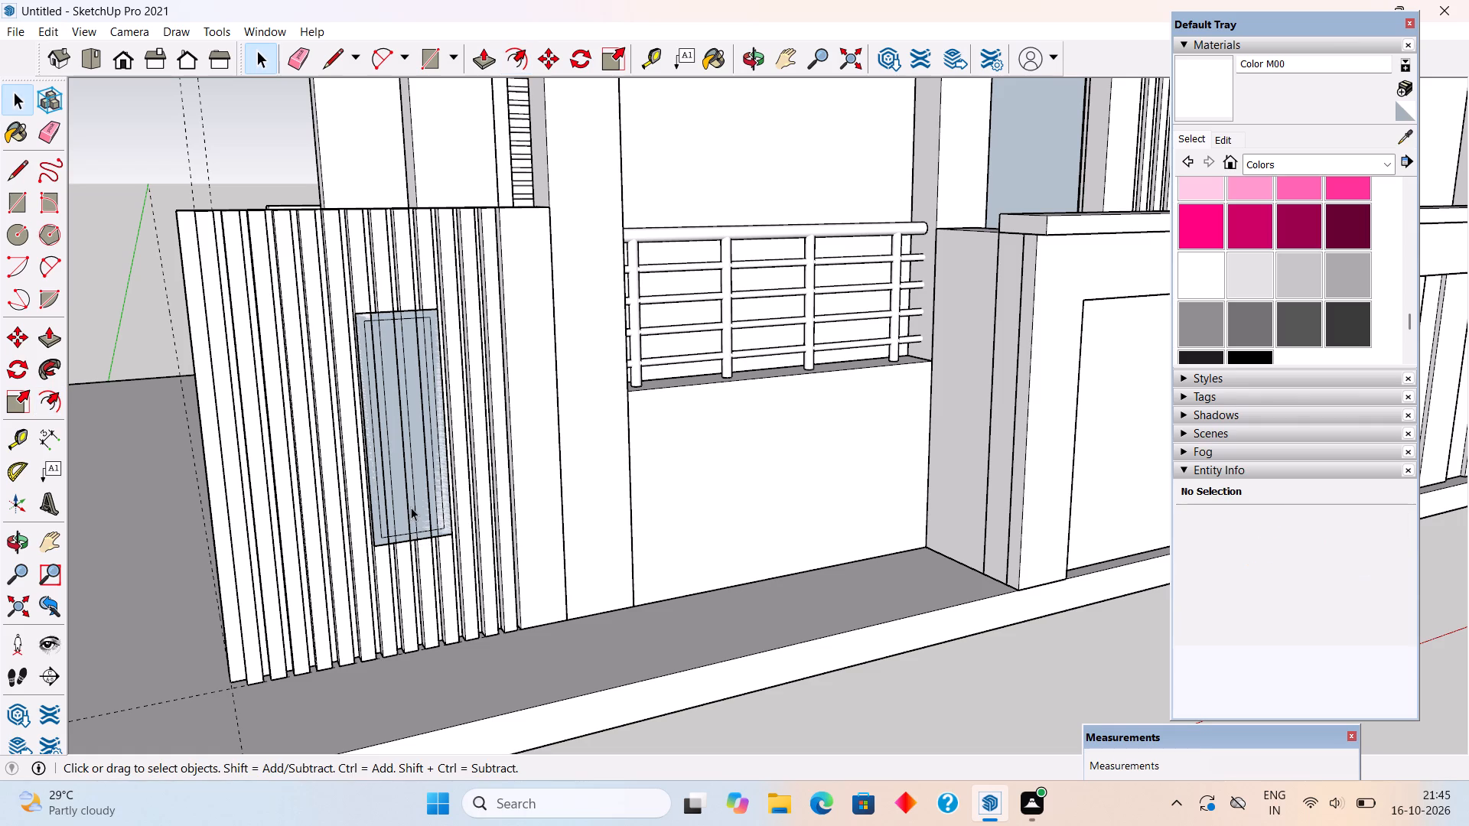
# Push/pull the border face out 1" to raise a frame on the strip cladding.
pyautogui.scroll(3, 448, 505)
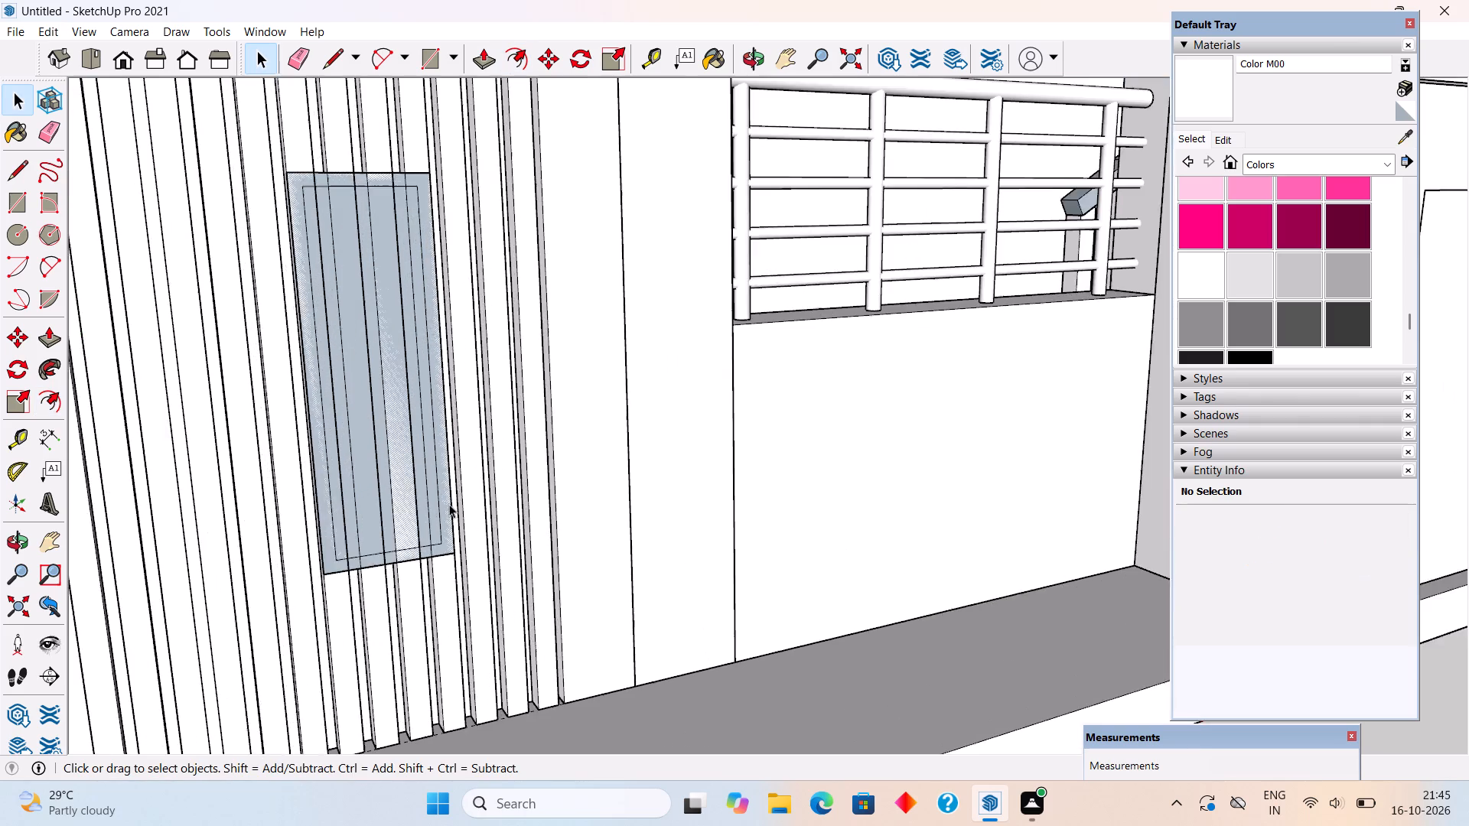
pyautogui.scroll(6, 449, 504)
pyautogui.click(449, 521)
pyautogui.press('p')
pyautogui.click(449, 522)
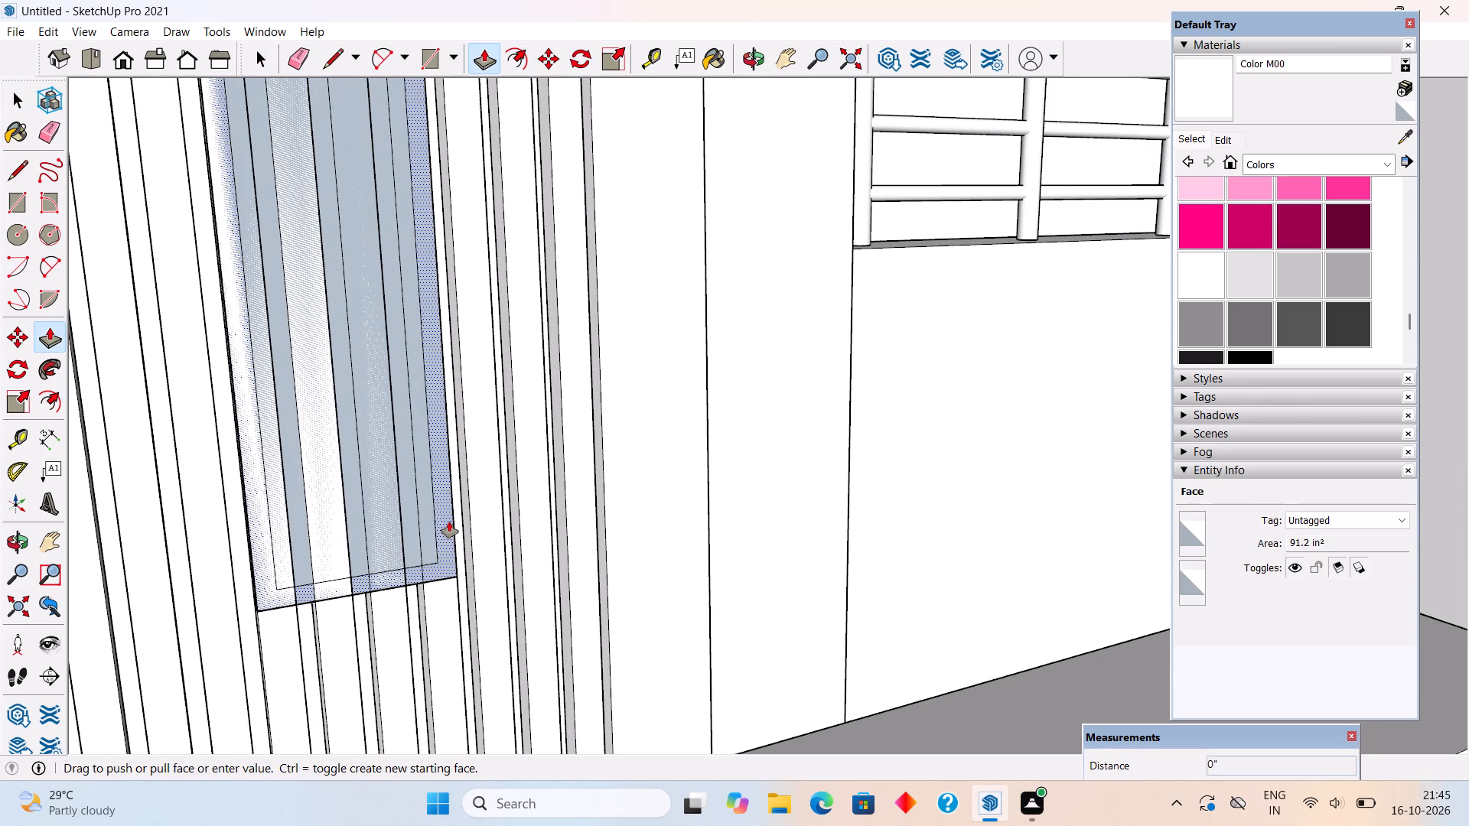
pyautogui.write('1"')
pyautogui.press('Return')
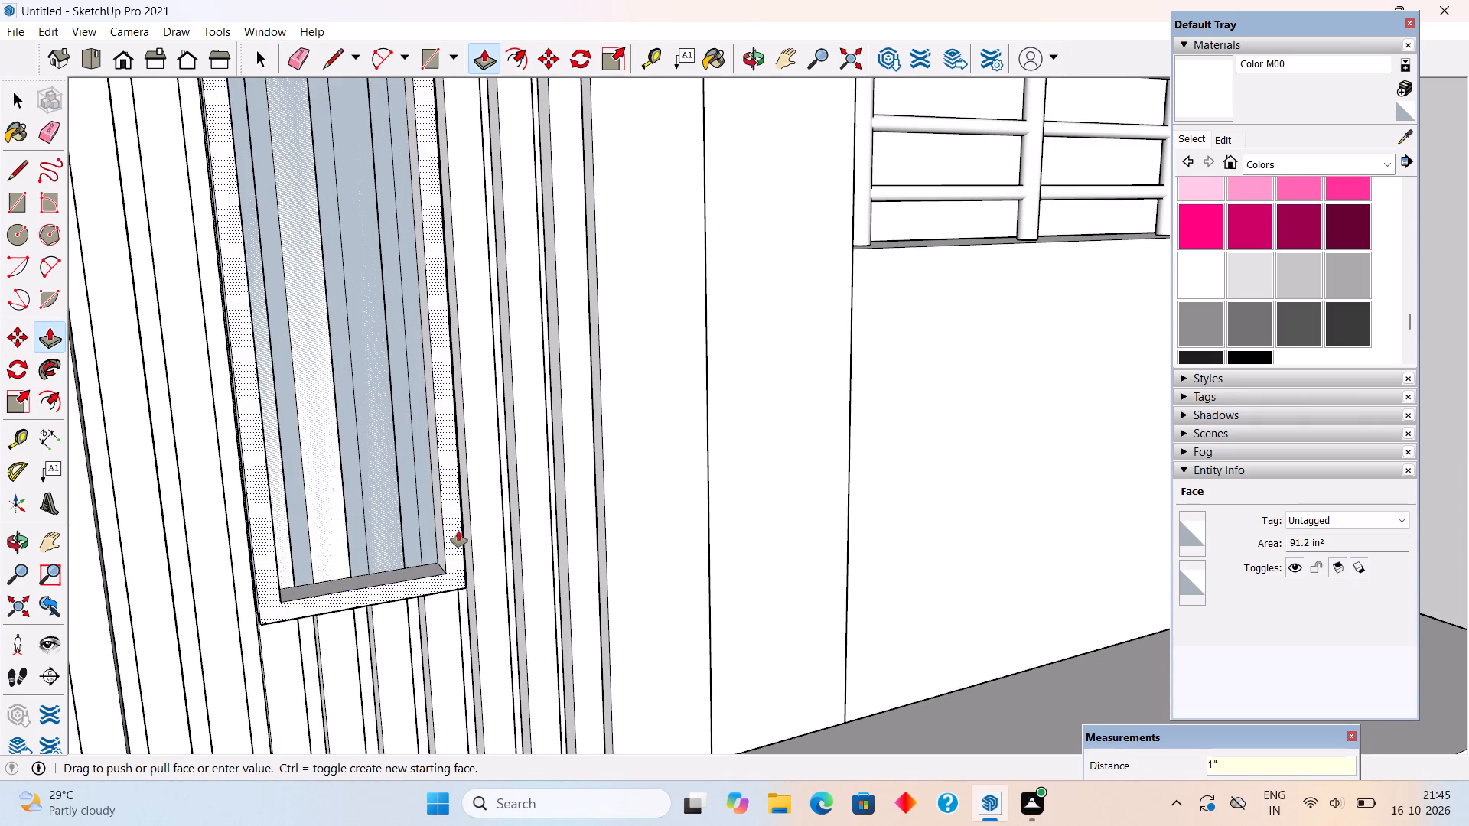
# Push/pull the inner panel of the frame out 0.3".
pyautogui.click(392, 520)
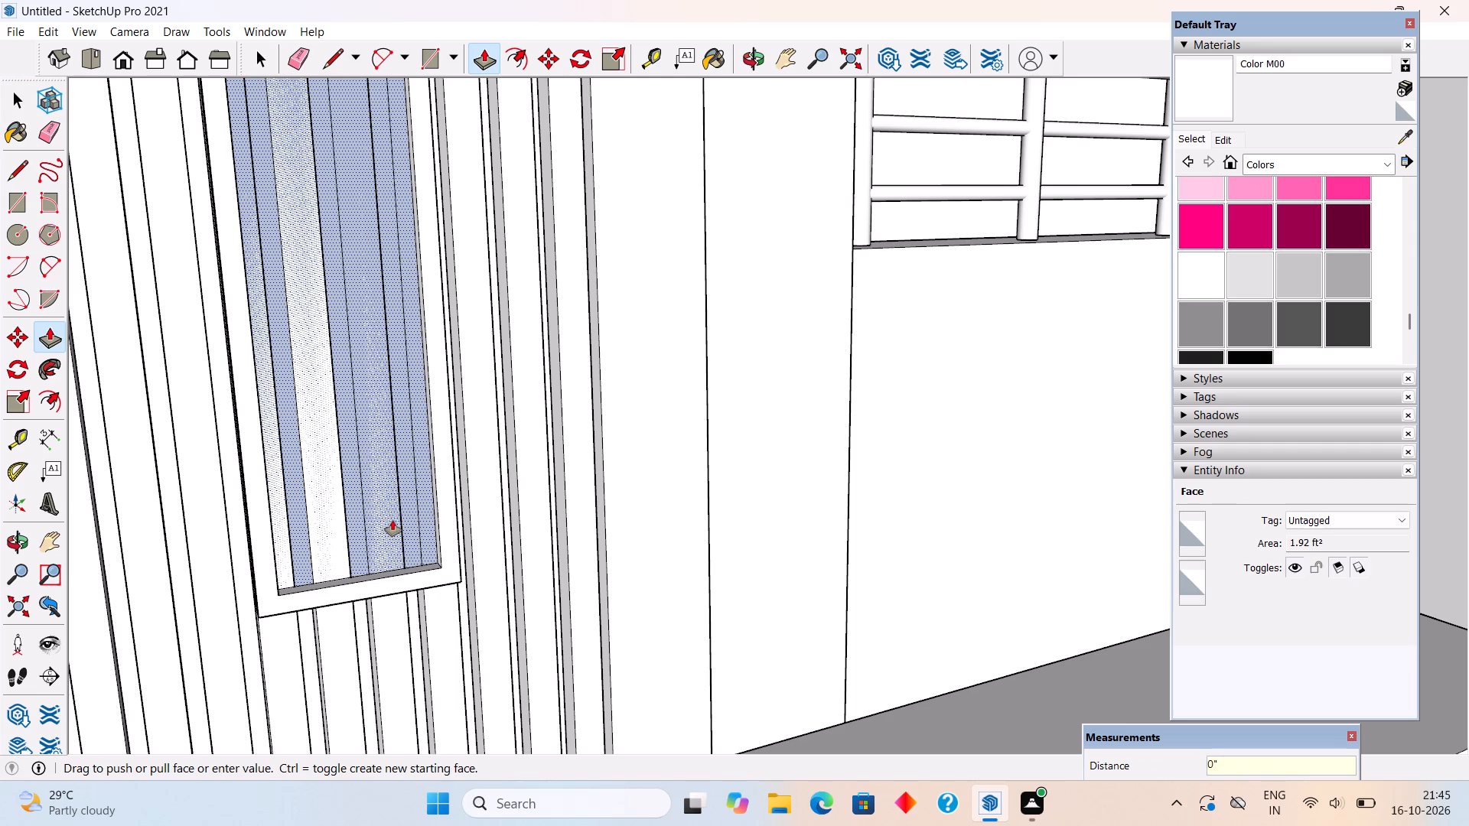
pyautogui.write('.3"')
pyautogui.press('Return')
pyautogui.press('space')
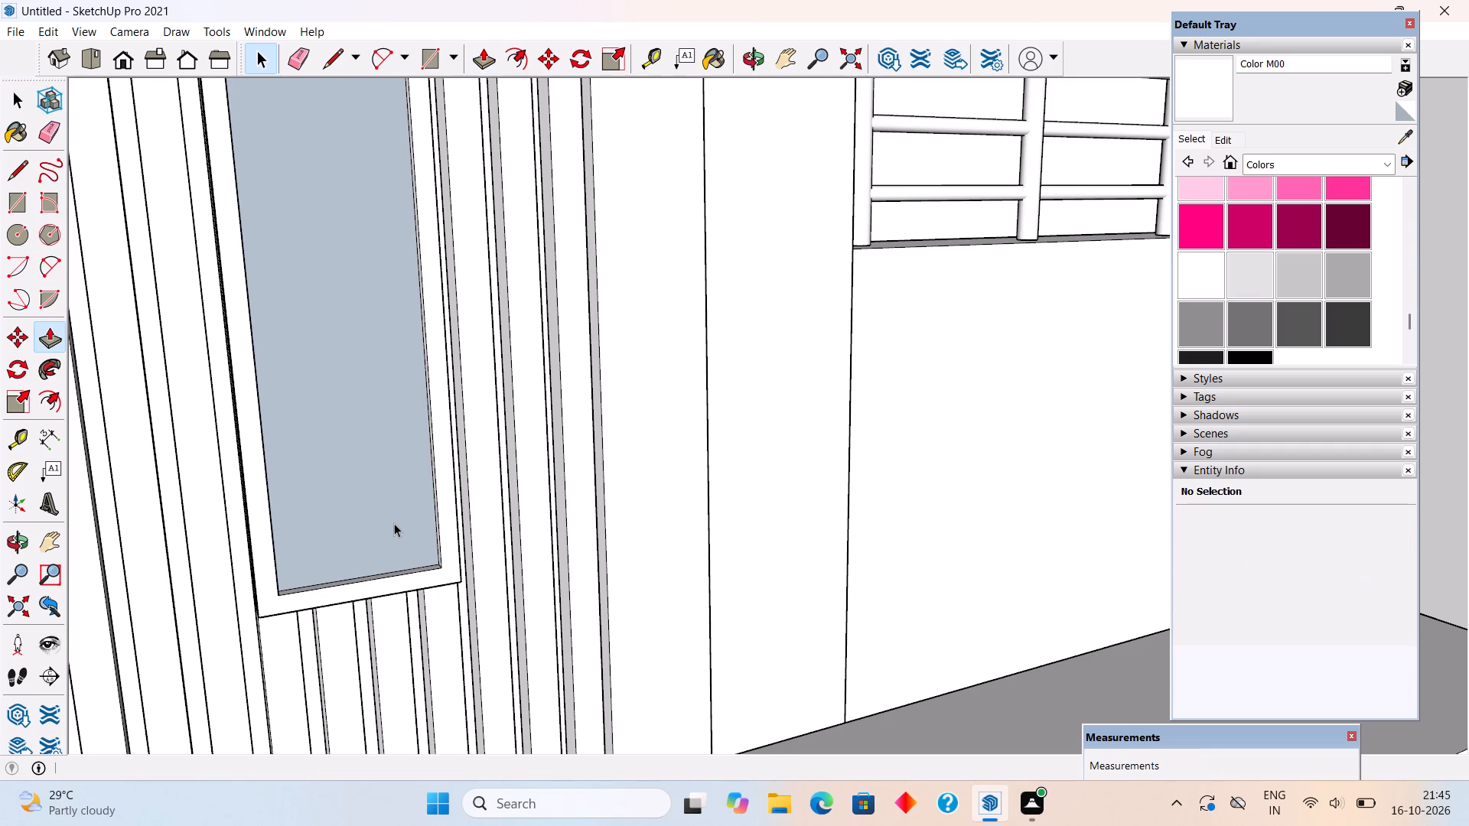
# Make the whole framed panel, including its border and inner pane, a group.
pyautogui.scroll(-3, 394, 523)
pyautogui.moveTo(330, 548); pyautogui.dragTo(514, 636, button='middle')
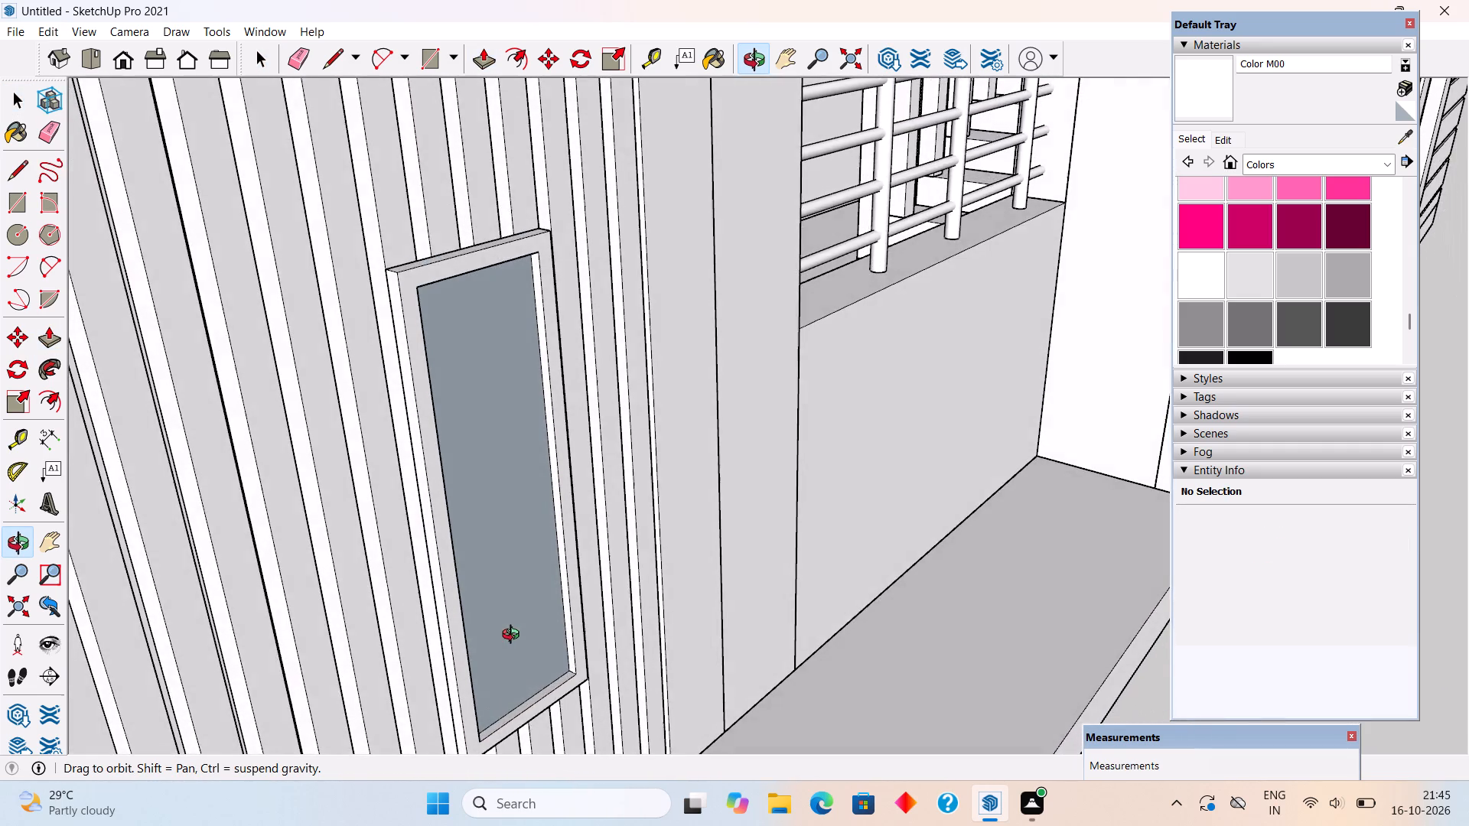
pyautogui.moveTo(514, 636); pyautogui.dragTo(552, 565, button='middle')
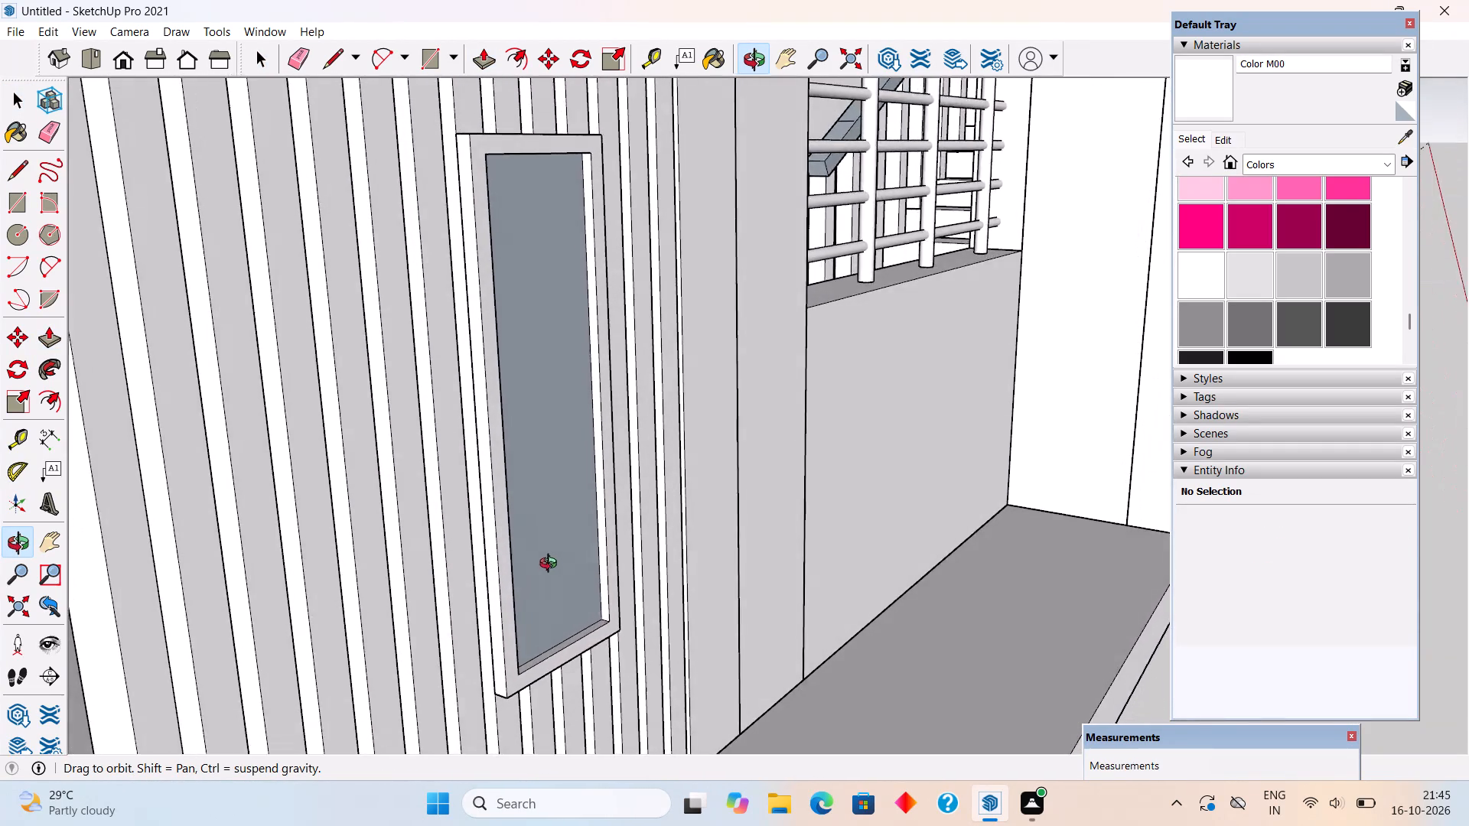
pyautogui.moveTo(552, 565); pyautogui.dragTo(479, 584, button='middle')
pyautogui.scroll(-3, 478, 584)
pyautogui.tripleClick(449, 574)
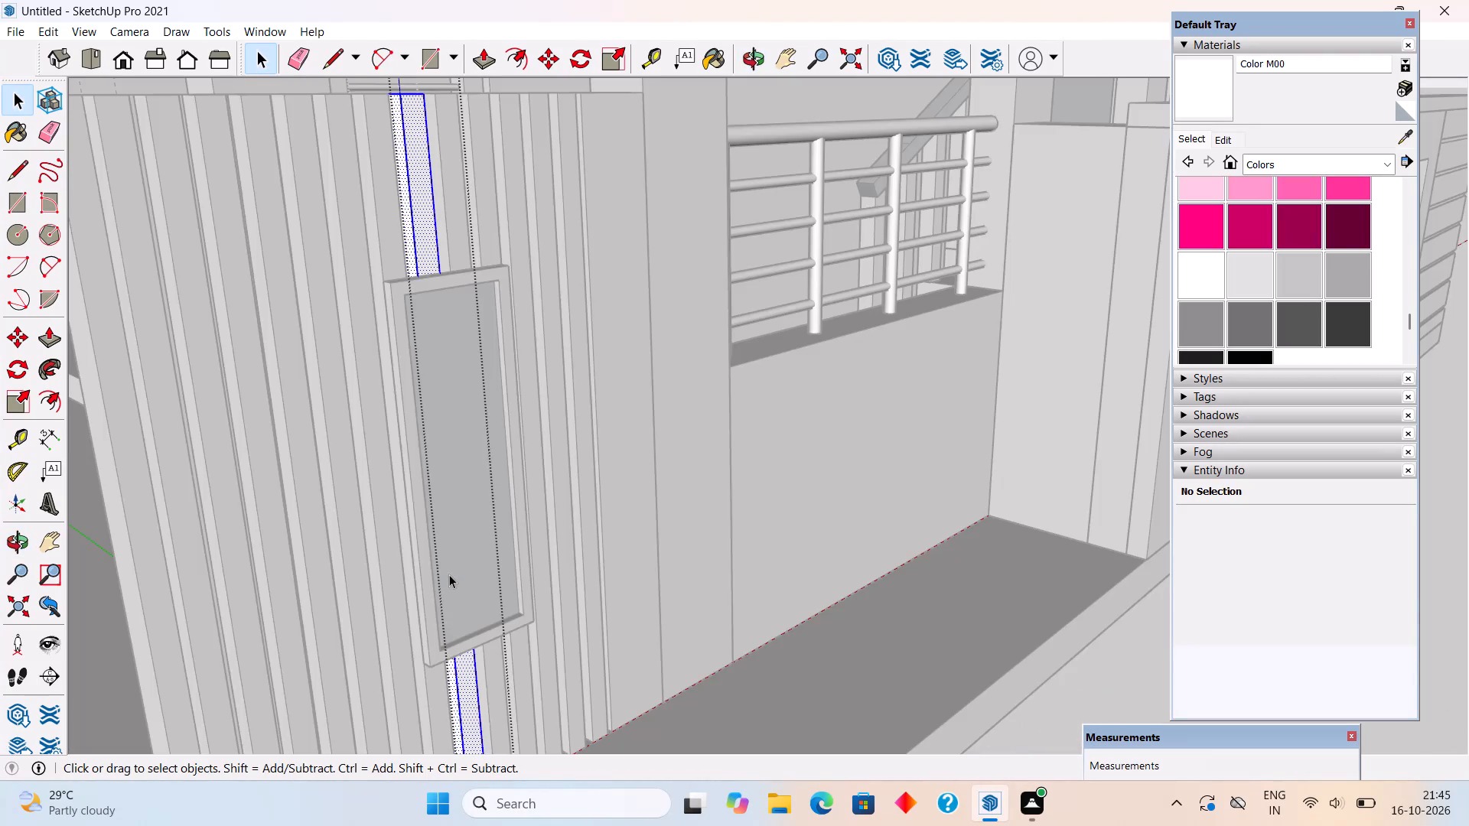
pyautogui.scroll(-5, 449, 574)
pyautogui.click(870, 715)
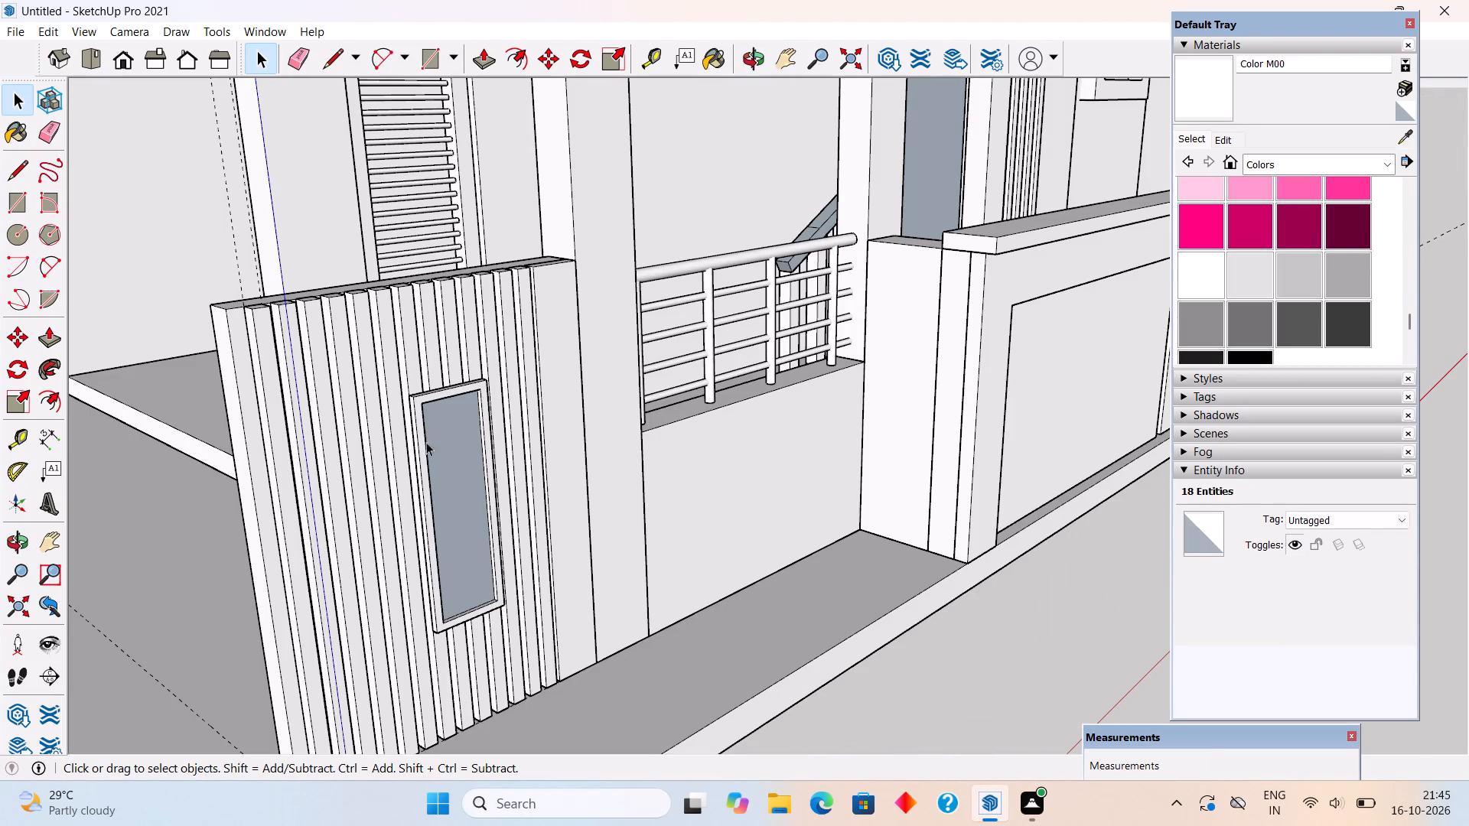
pyautogui.tripleClick(416, 427)
pyautogui.rightClick(416, 427)
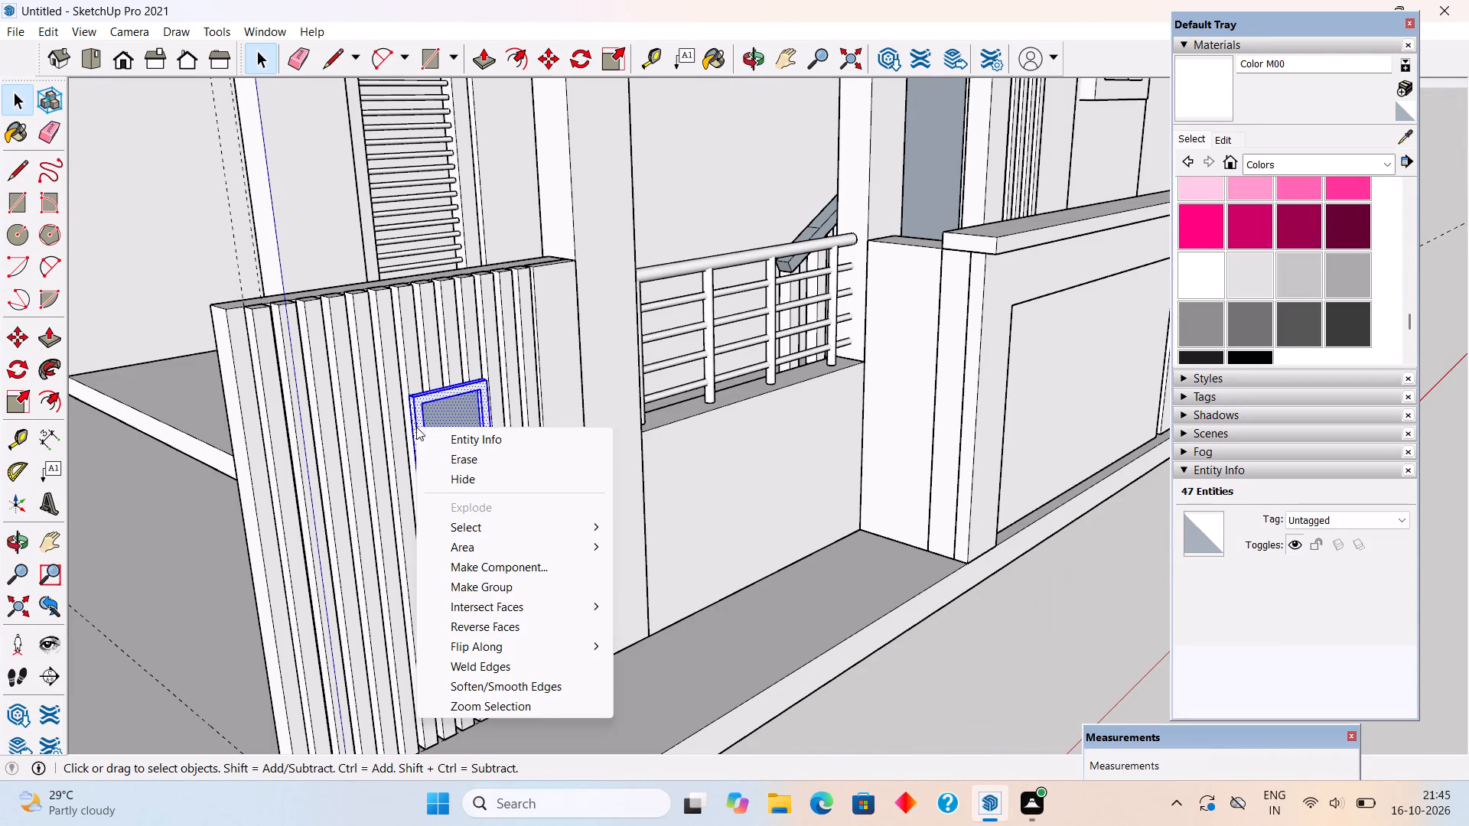
pyautogui.click(492, 582)
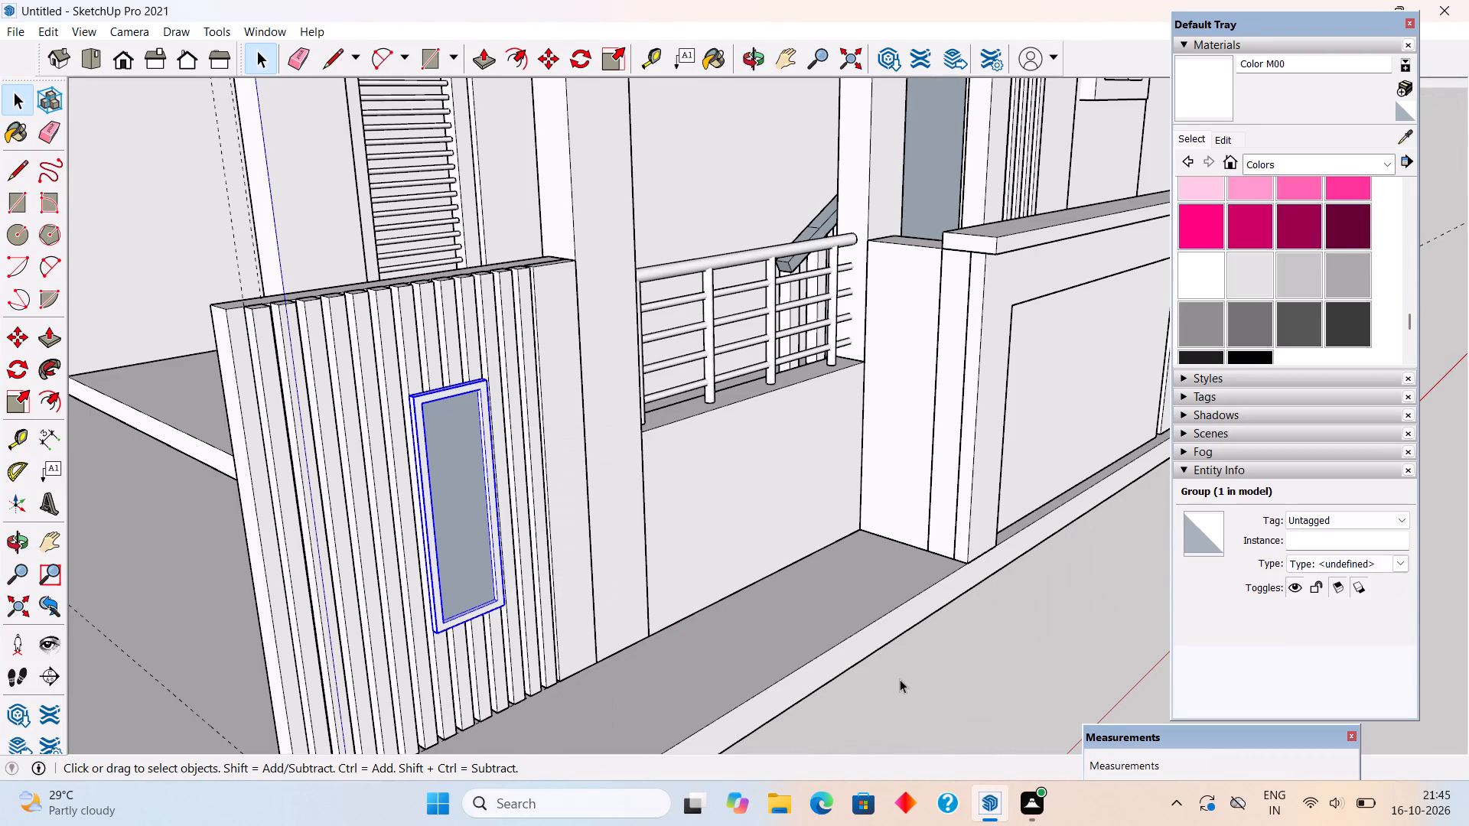
pyautogui.click(900, 679)
# Delete the scale figure of the woman standing near the porch slab's front corner.
pyautogui.scroll(-4, 900, 679)
pyautogui.moveTo(739, 579); pyautogui.dragTo(459, 449, button='middle')
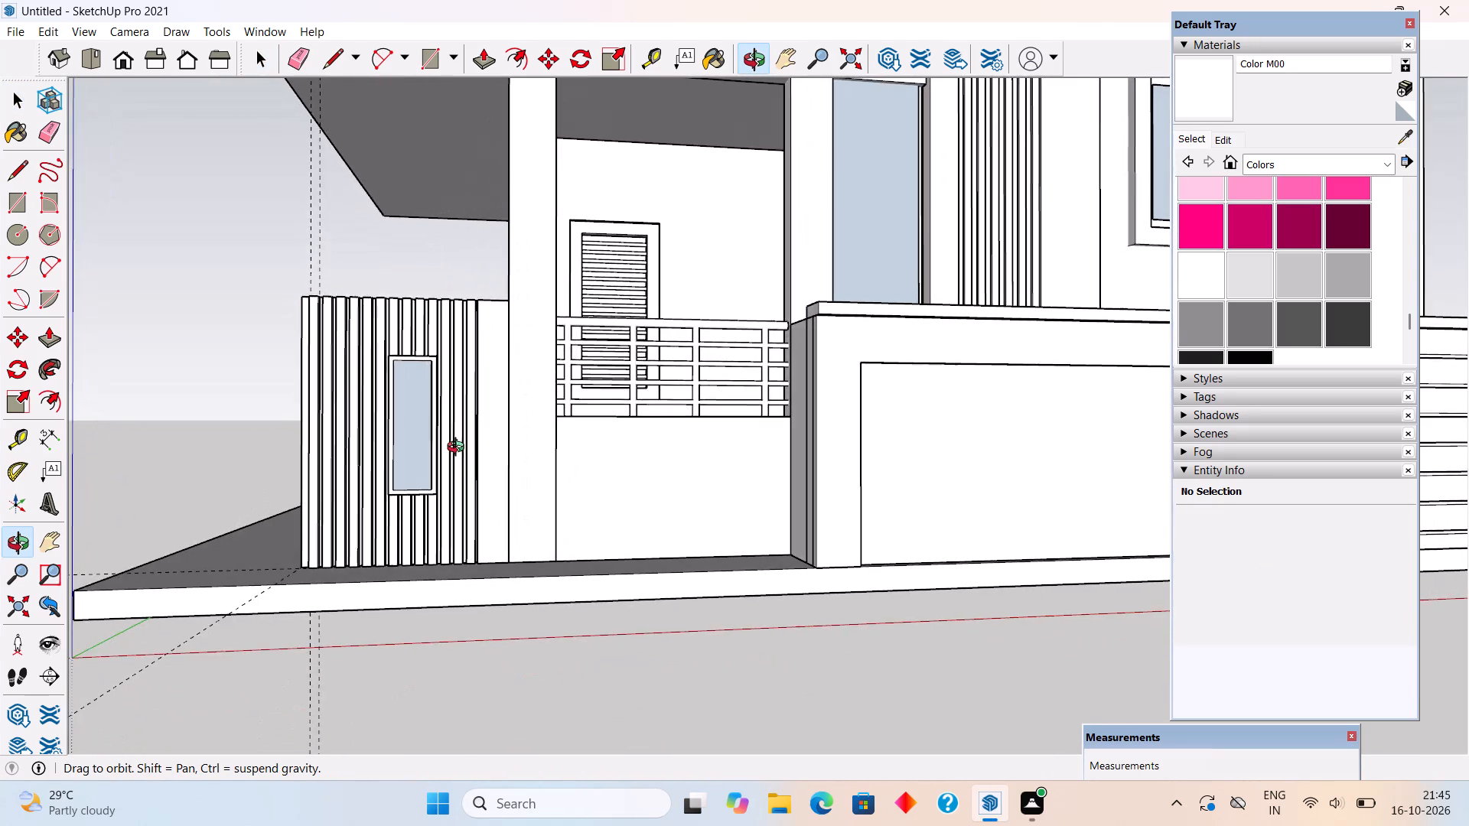
pyautogui.moveTo(459, 449); pyautogui.dragTo(490, 496, button='middle')
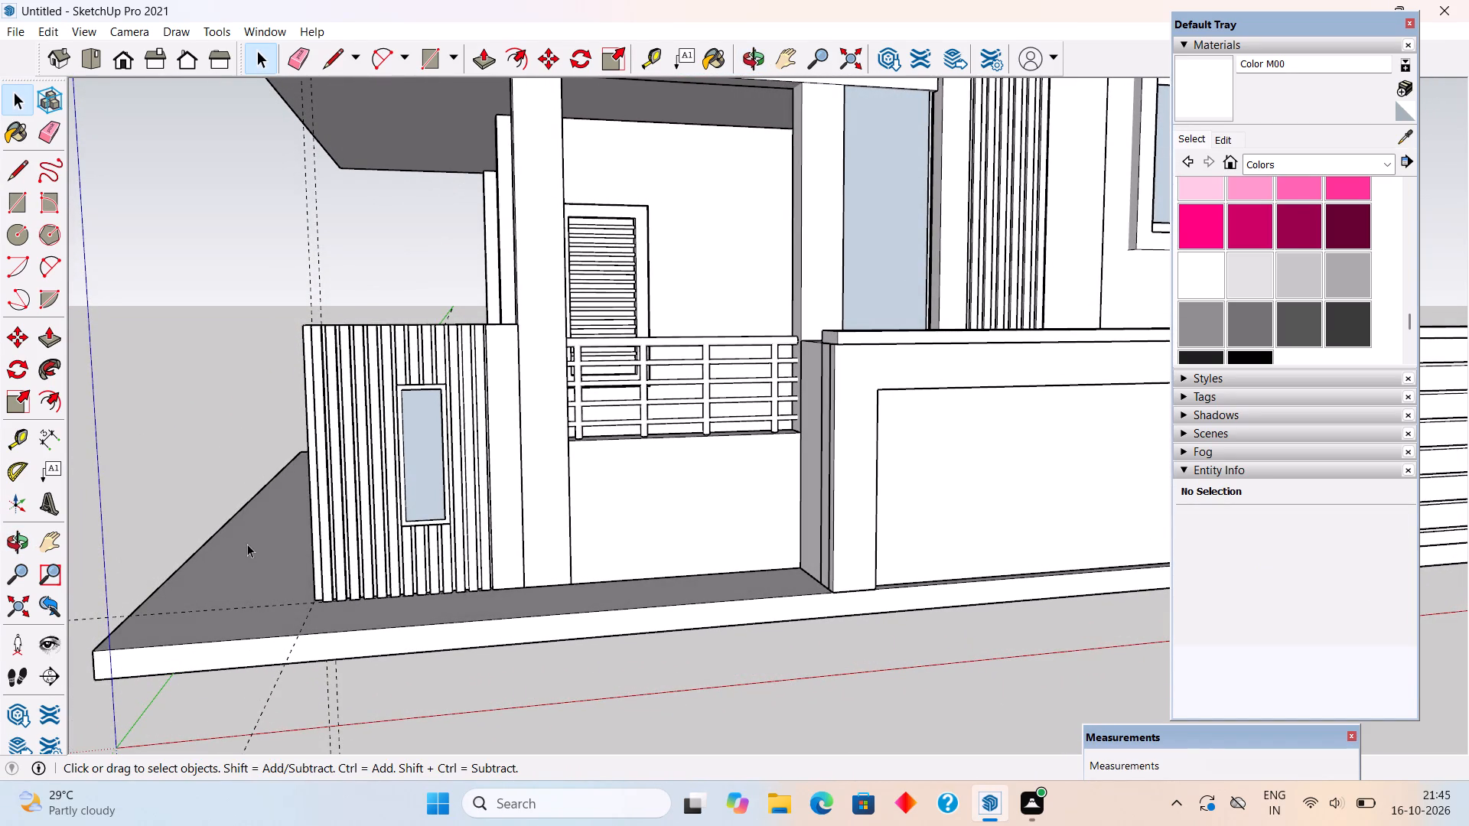
pyautogui.scroll(-3, 248, 553)
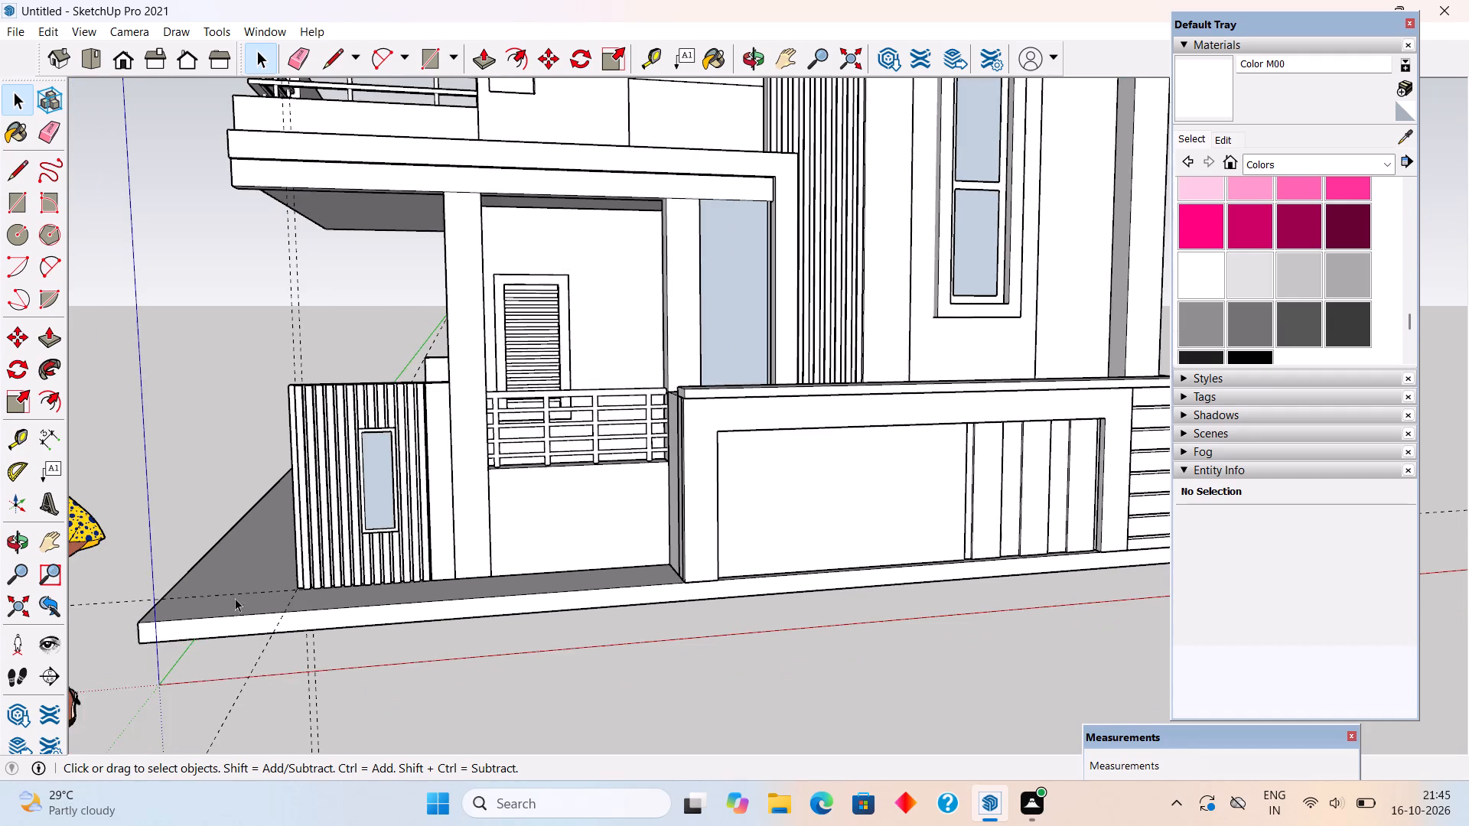
pyautogui.moveTo(349, 619); pyautogui.dragTo(548, 659, button='middle')
pyautogui.scroll(1, 372, 707)
pyautogui.click(372, 707)
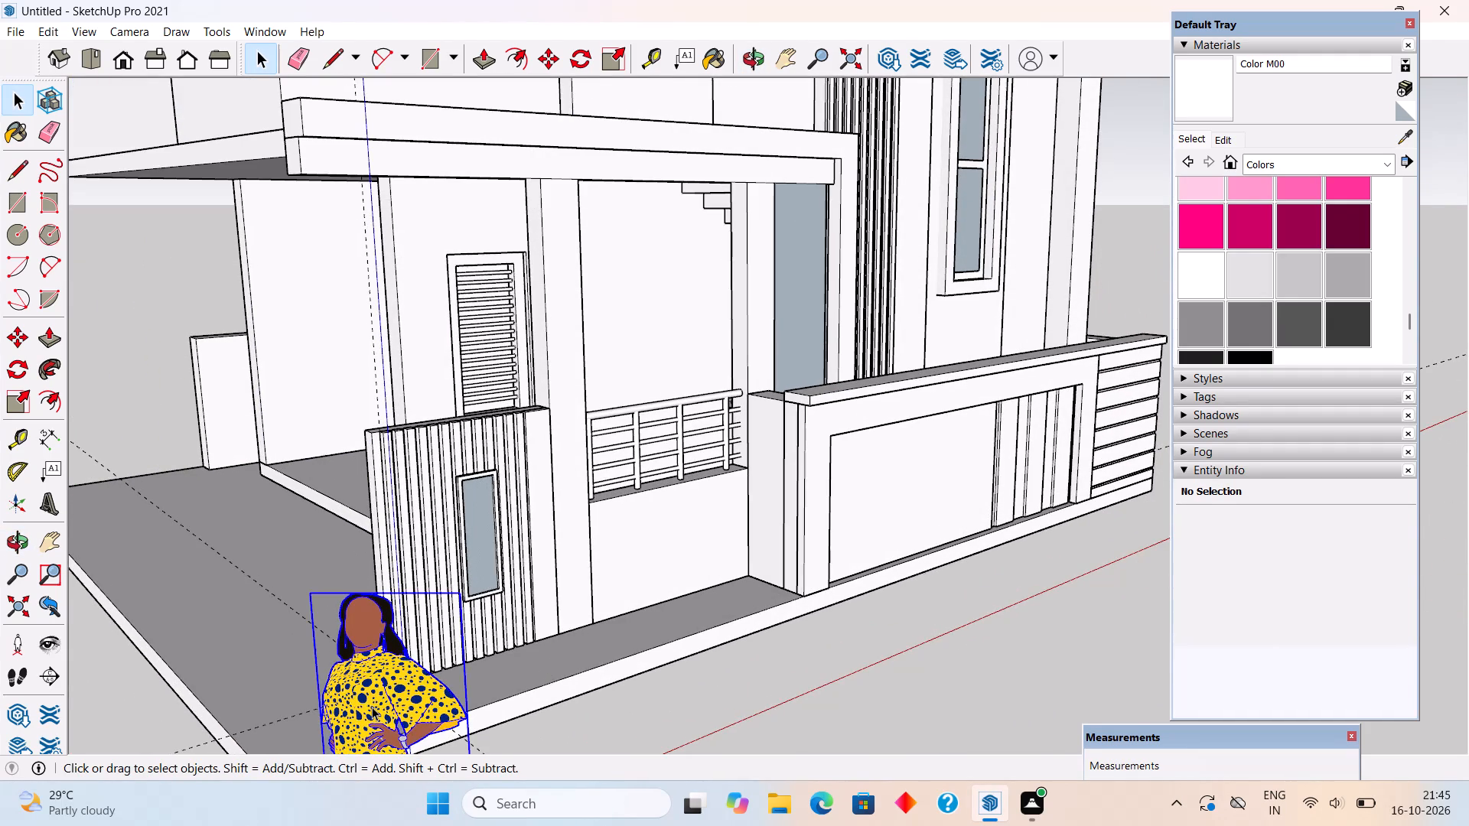
pyautogui.press('Delete')
# Place a parallel guide 1' outward from the existing guide at the outer end of the strip-clad wall.
pyautogui.scroll(4, 366, 660)
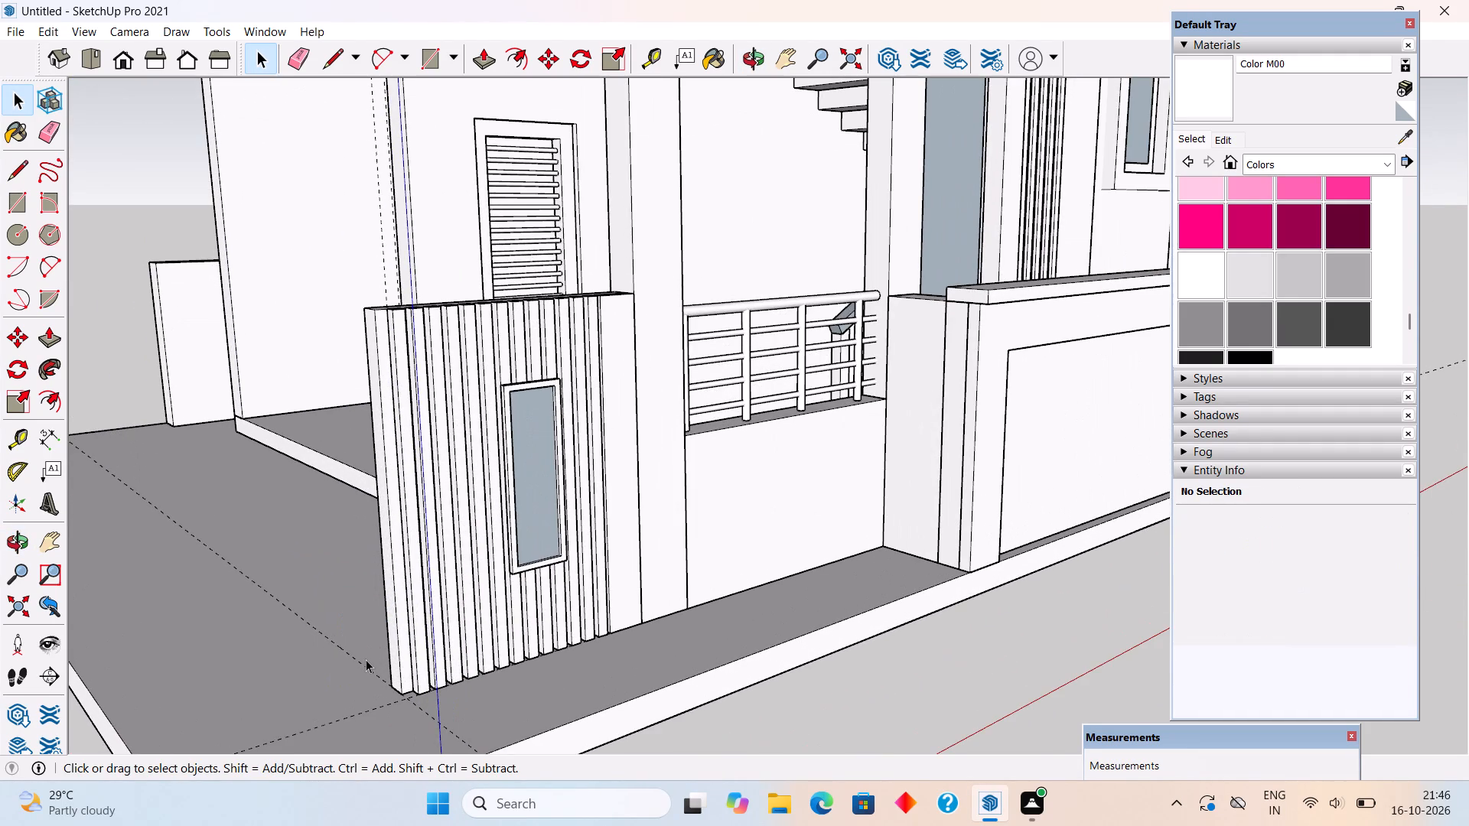
pyautogui.press('t')
pyautogui.click(364, 668)
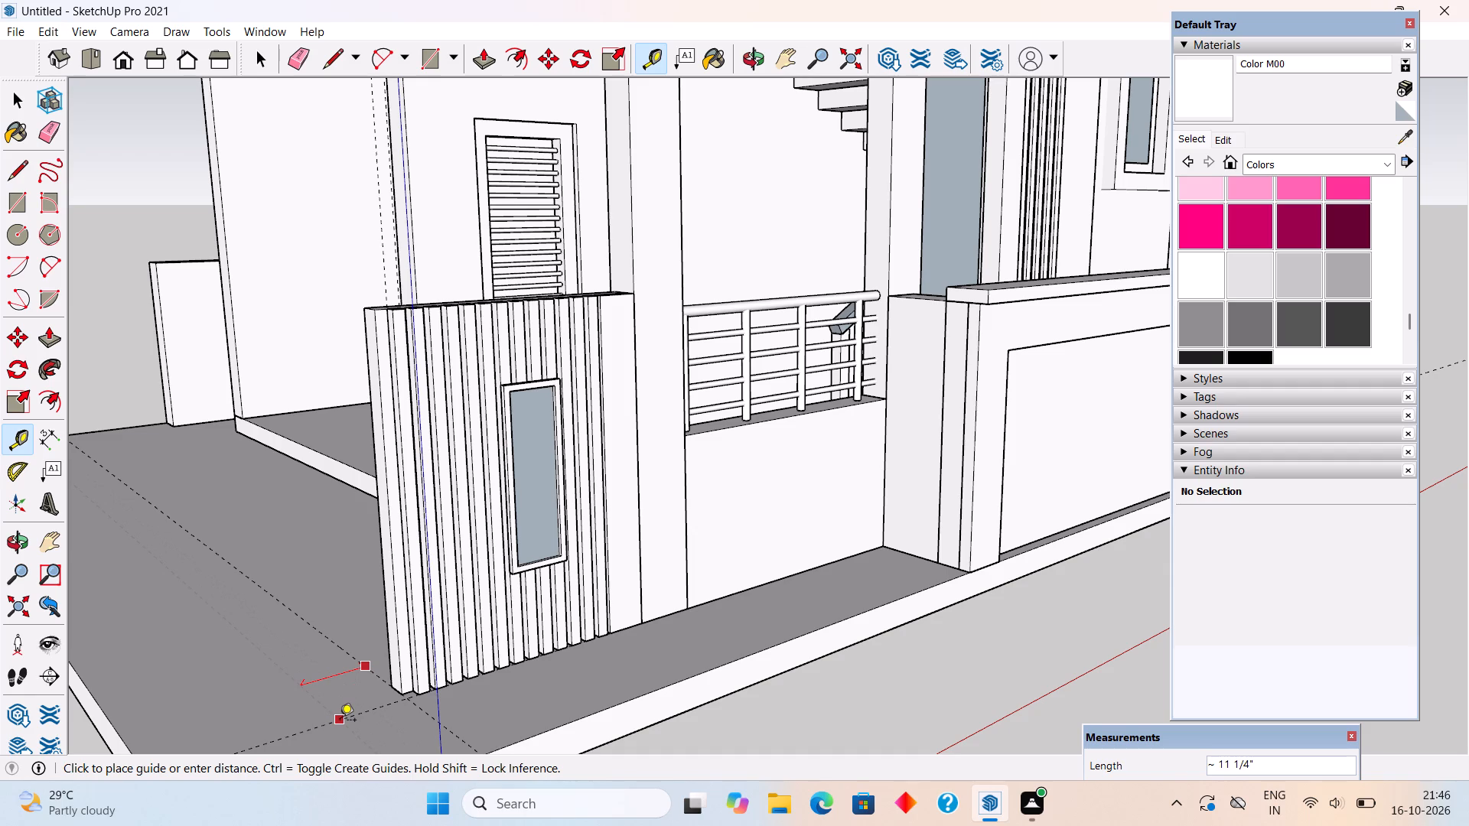
pyautogui.write("1'")
pyautogui.press('Return')
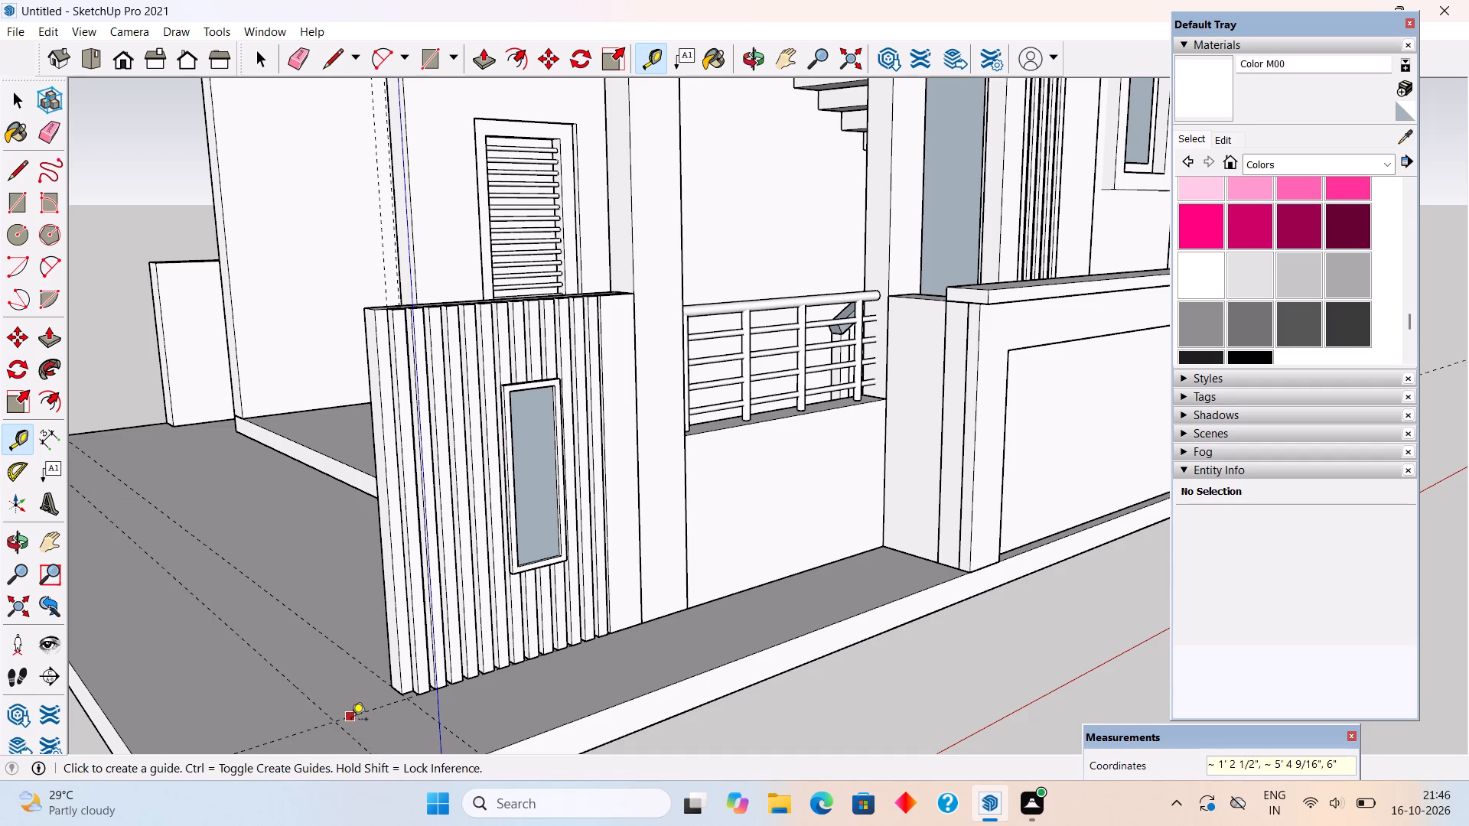
# Draw a rectangle about 23' 5 3/8" by 1' between the two guides, from the strip-clad wall's corner to the slab's far edge.
pyautogui.press('r')
pyautogui.click(410, 703)
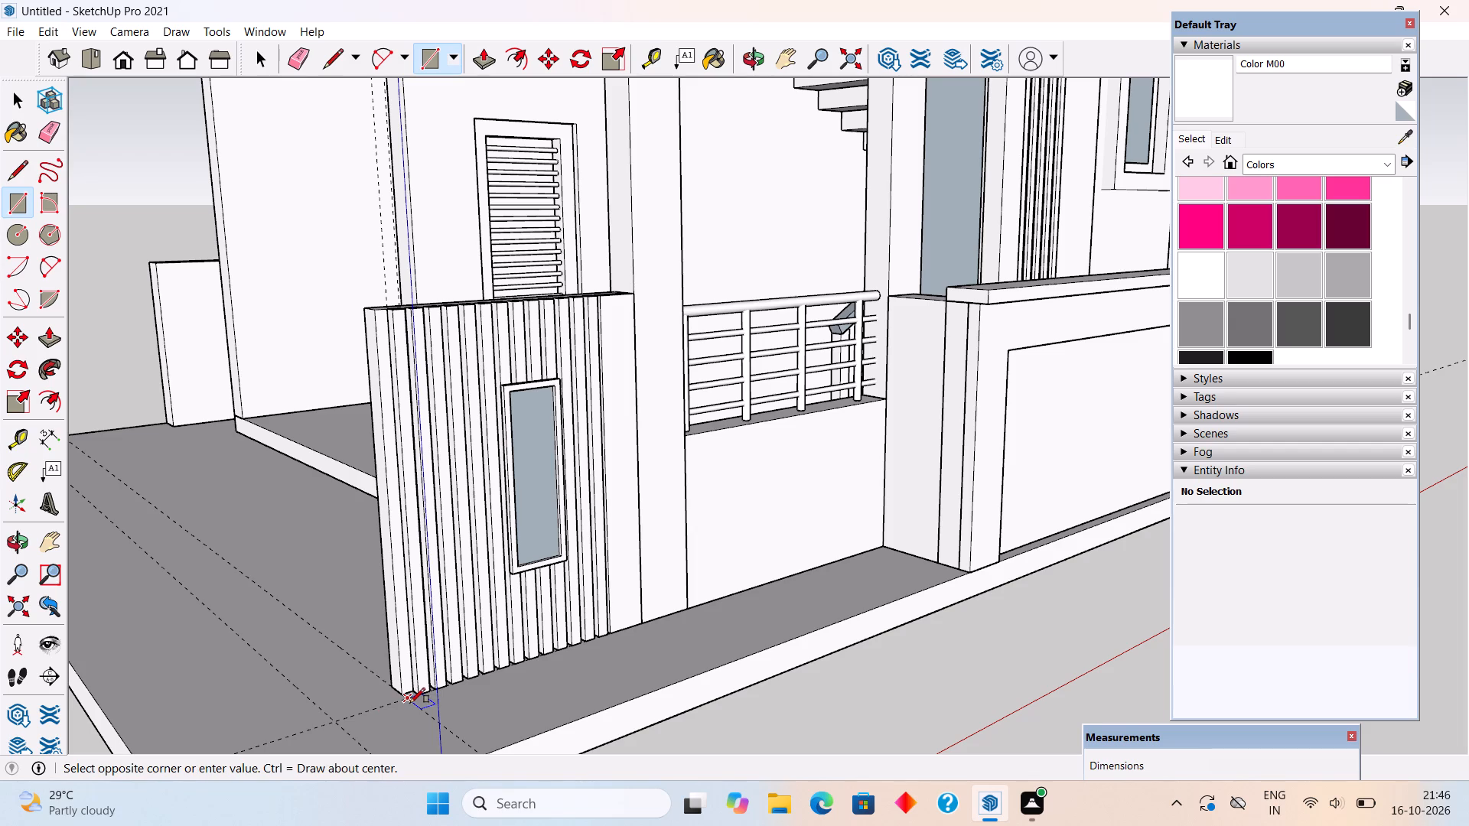
pyautogui.scroll(-6, 328, 674)
pyautogui.moveTo(340, 679); pyautogui.dragTo(594, 678, button='middle')
pyautogui.scroll(-10, 594, 678)
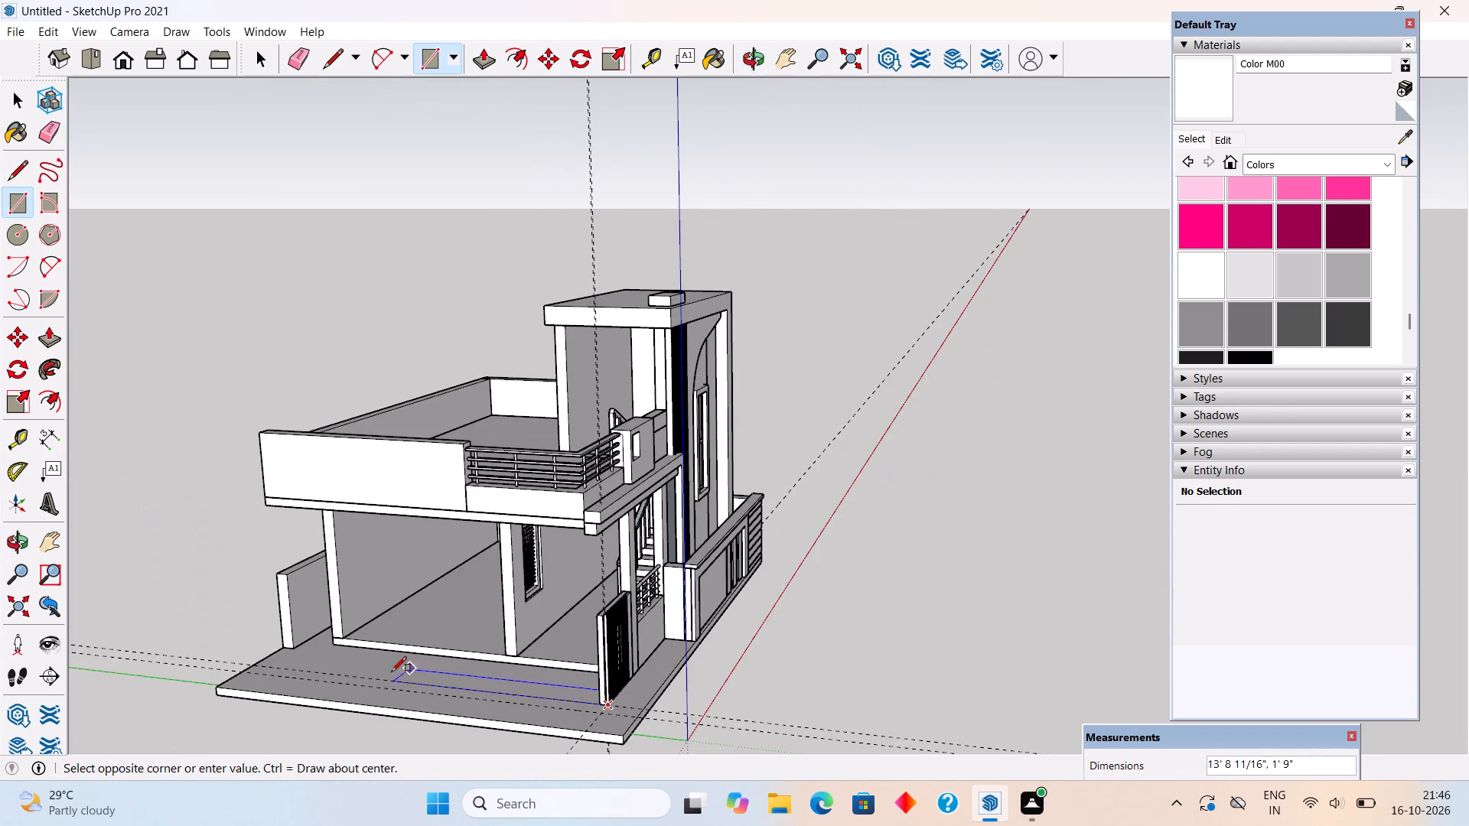
pyautogui.scroll(5, 259, 668)
pyautogui.scroll(5, 189, 662)
pyautogui.click(258, 682)
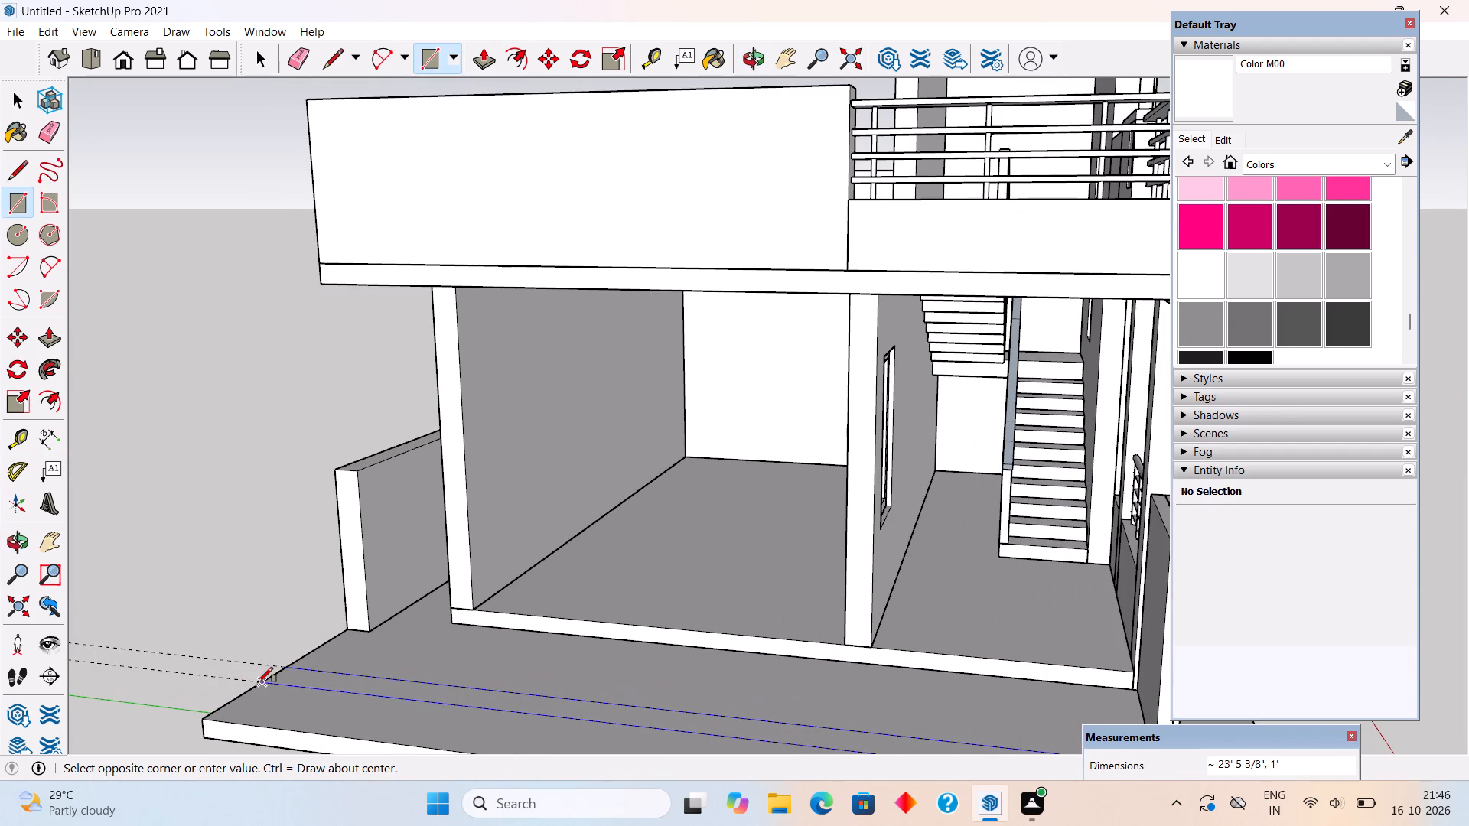
# Push/Pull the side boundary rectangle up 5' 3" to the front wall's height, and raise its top slightly further.
pyautogui.press('p')
pyautogui.click(291, 680)
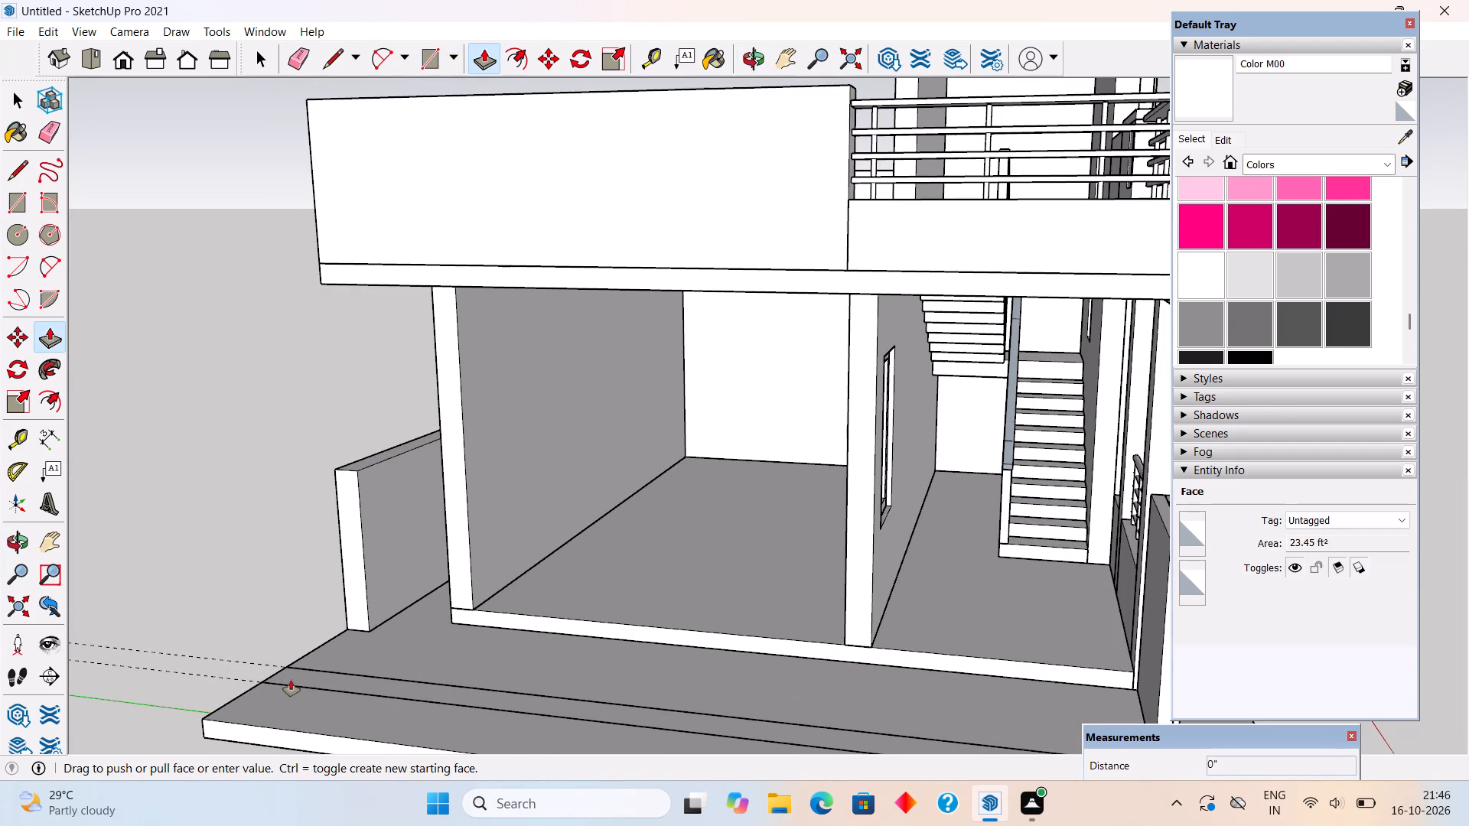
pyautogui.scroll(-3, 291, 680)
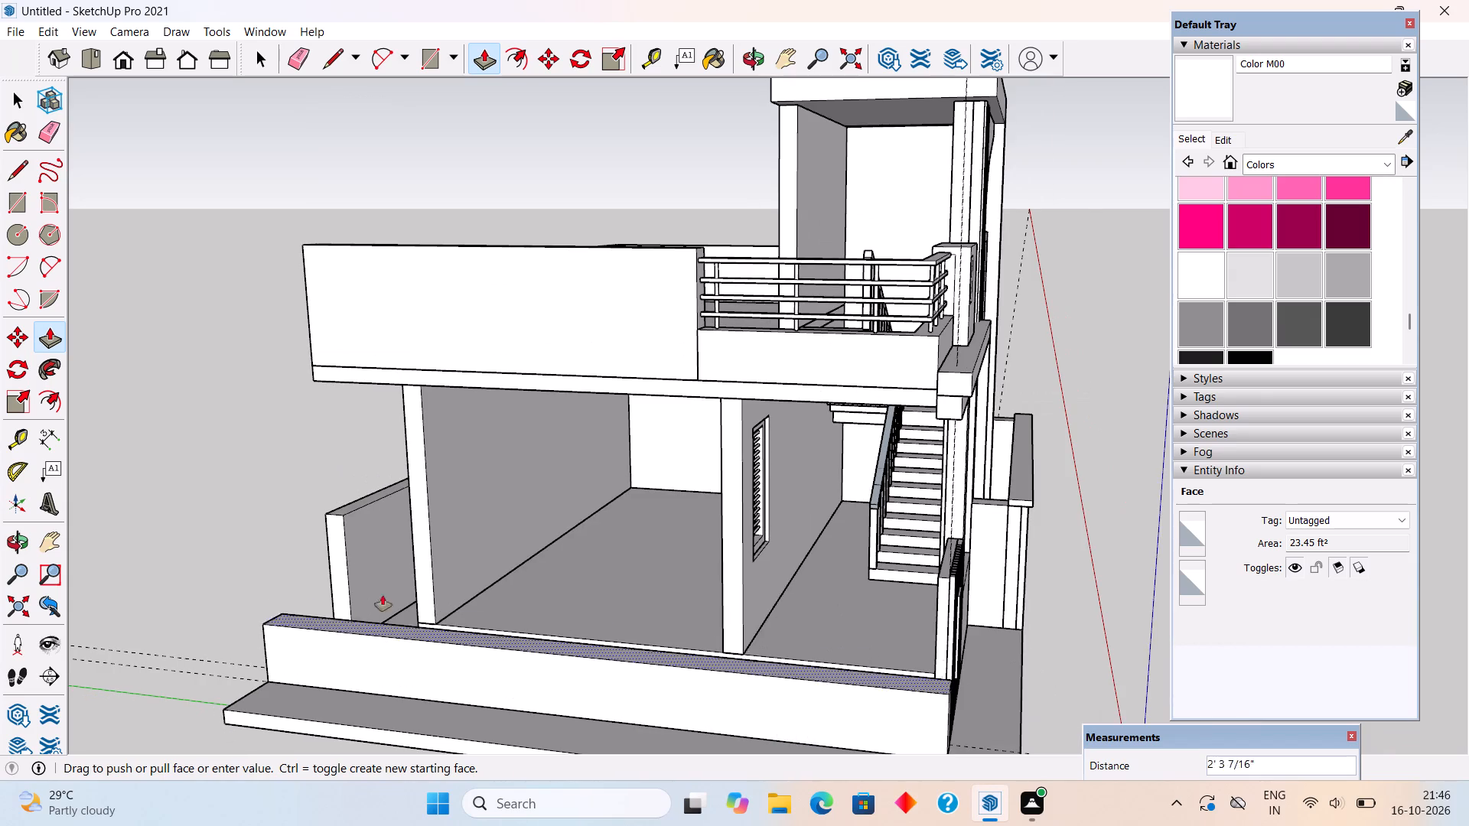
pyautogui.moveTo(502, 529); pyautogui.dragTo(215, 532, button='middle')
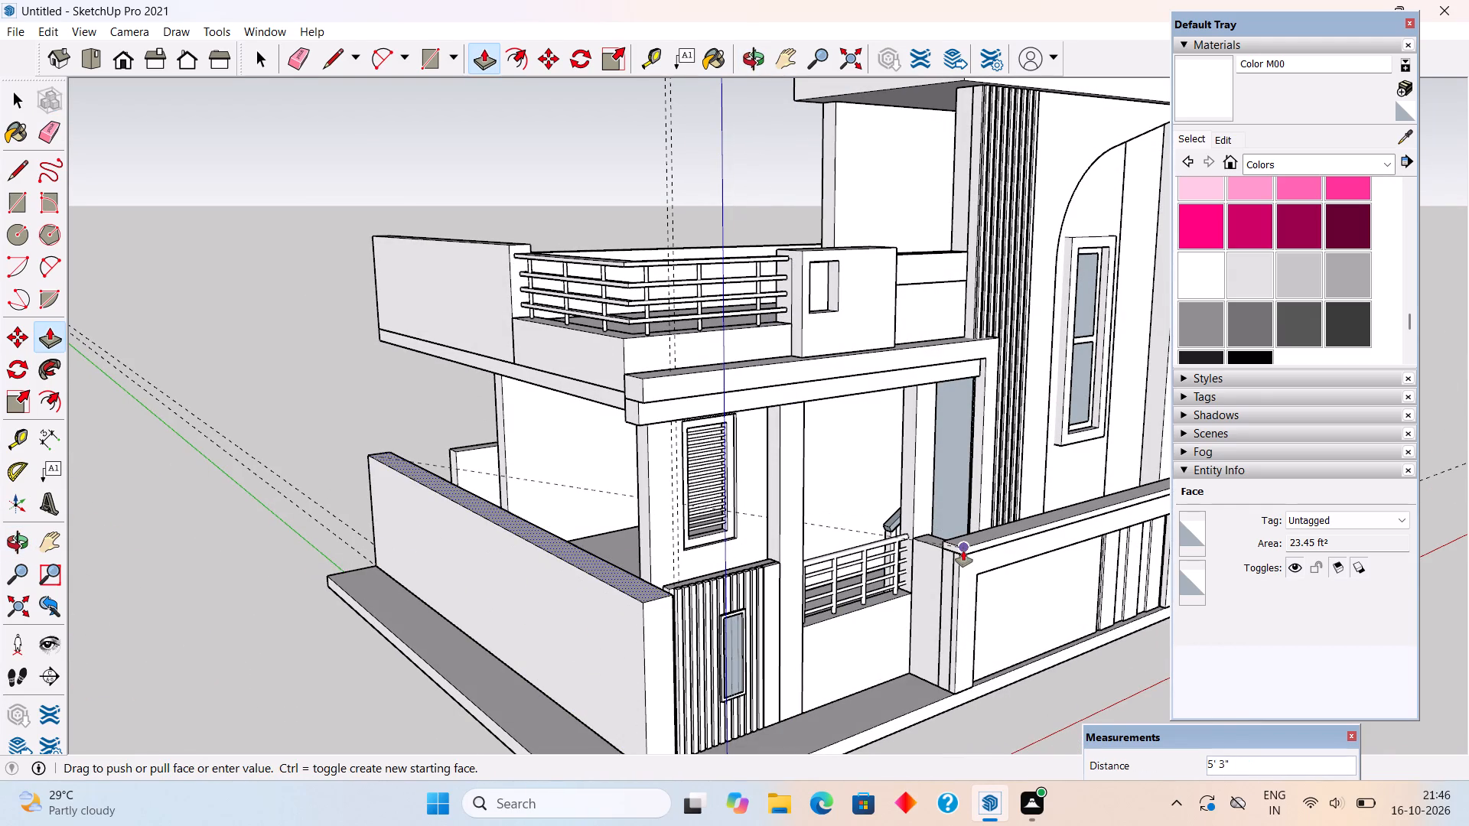
pyautogui.click(963, 551)
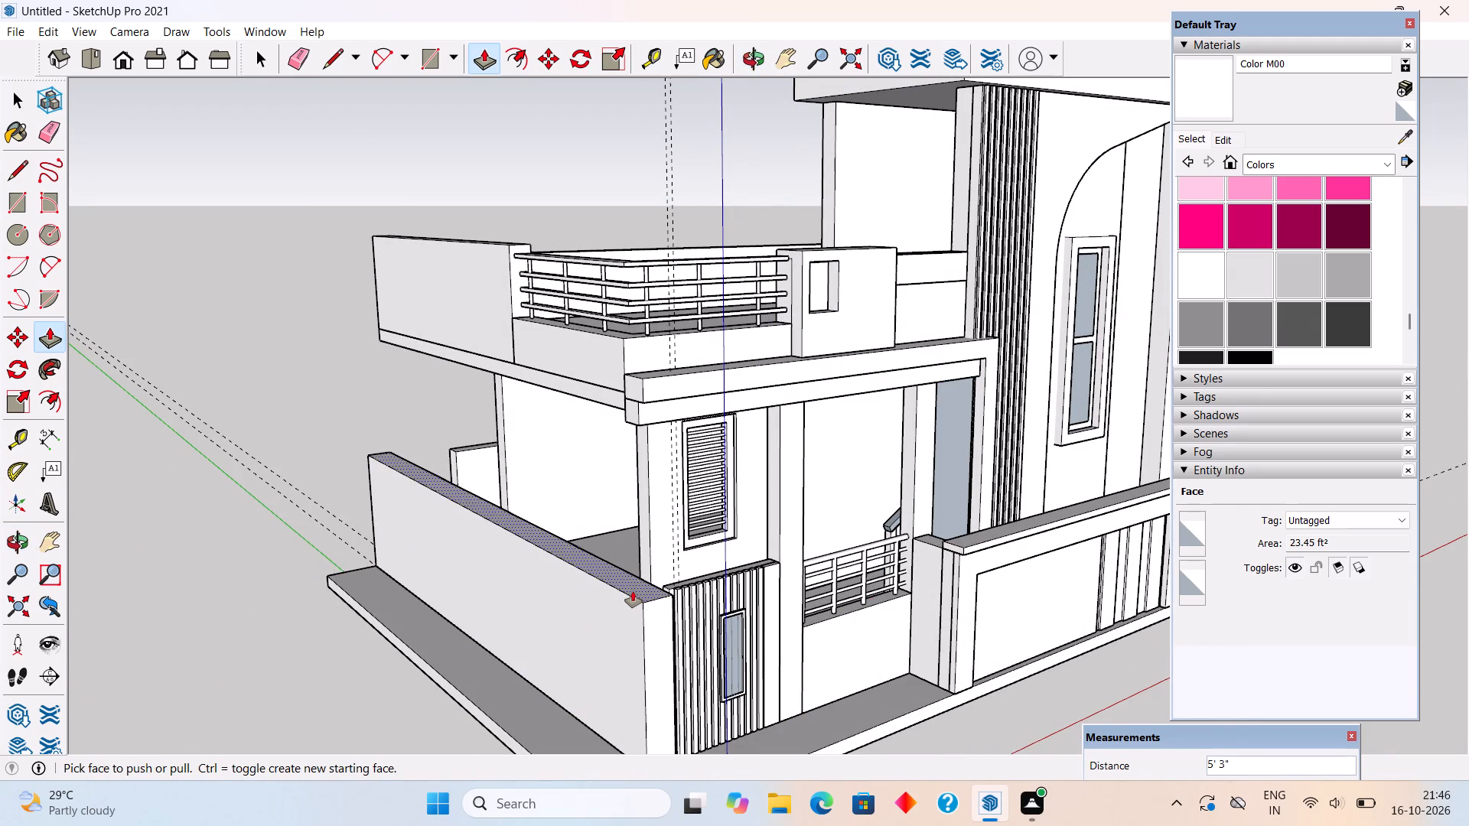
pyautogui.click(633, 591)
pyautogui.click(632, 571)
pyautogui.press('space')
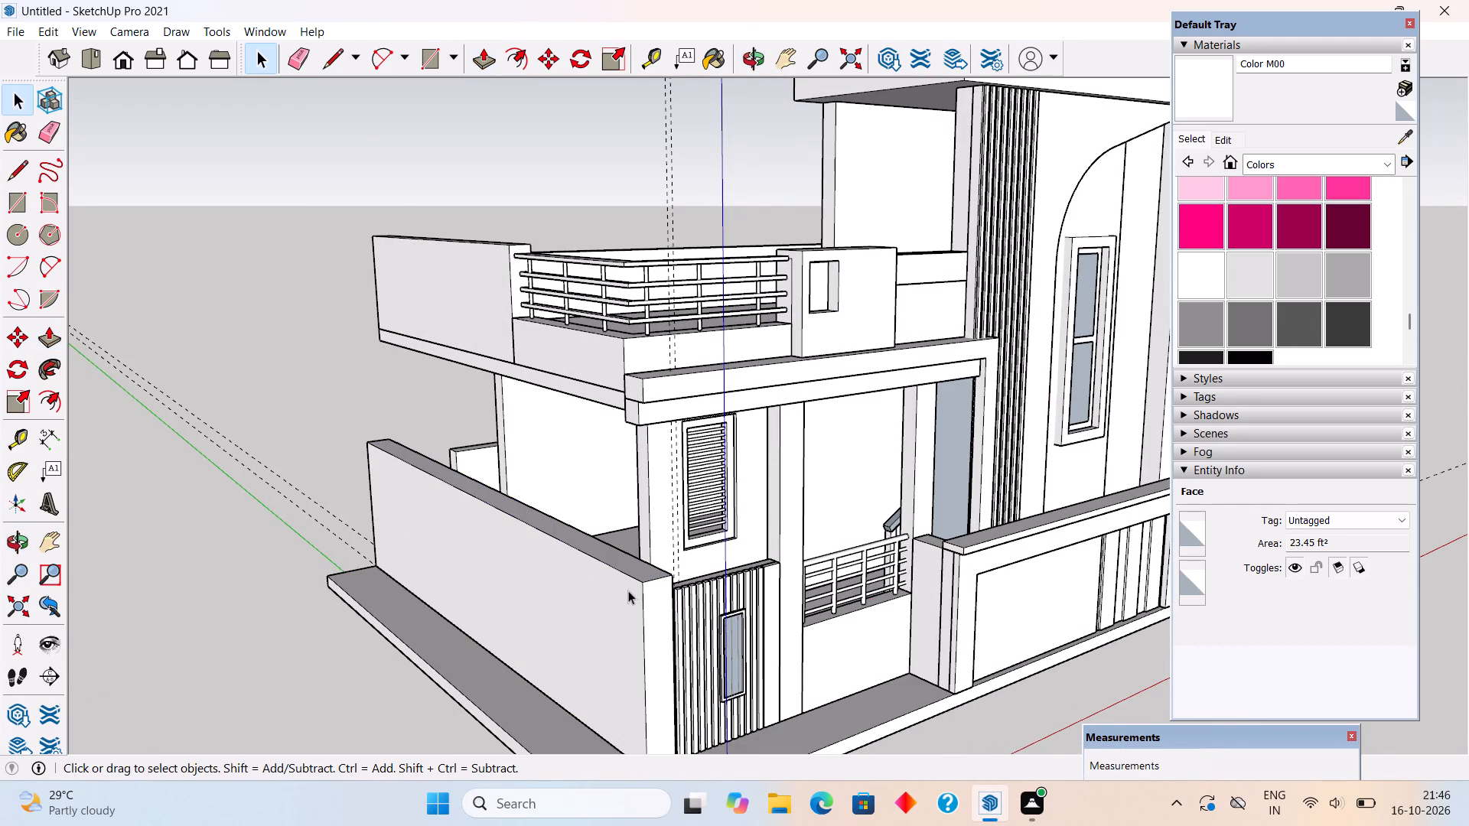
# Make the whole new side boundary wall a group.
pyautogui.tripleClick(628, 591)
pyautogui.rightClick(628, 591)
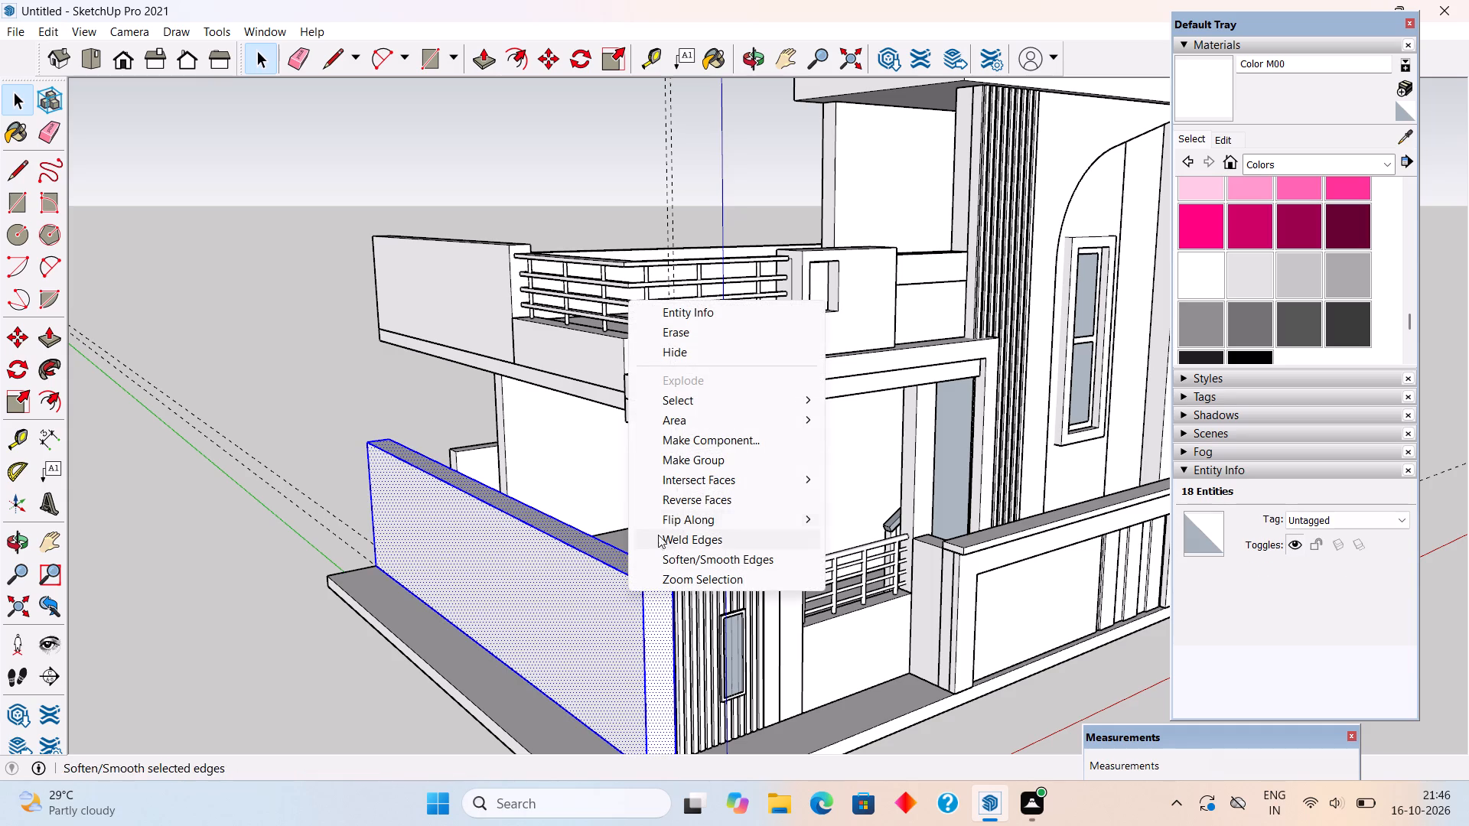
pyautogui.click(672, 460)
# Inside the rear boundary wall's group, extend its end face about 2' 9 3/4" to meet the new side wall.
pyautogui.moveTo(327, 552); pyautogui.dragTo(890, 564, button='middle')
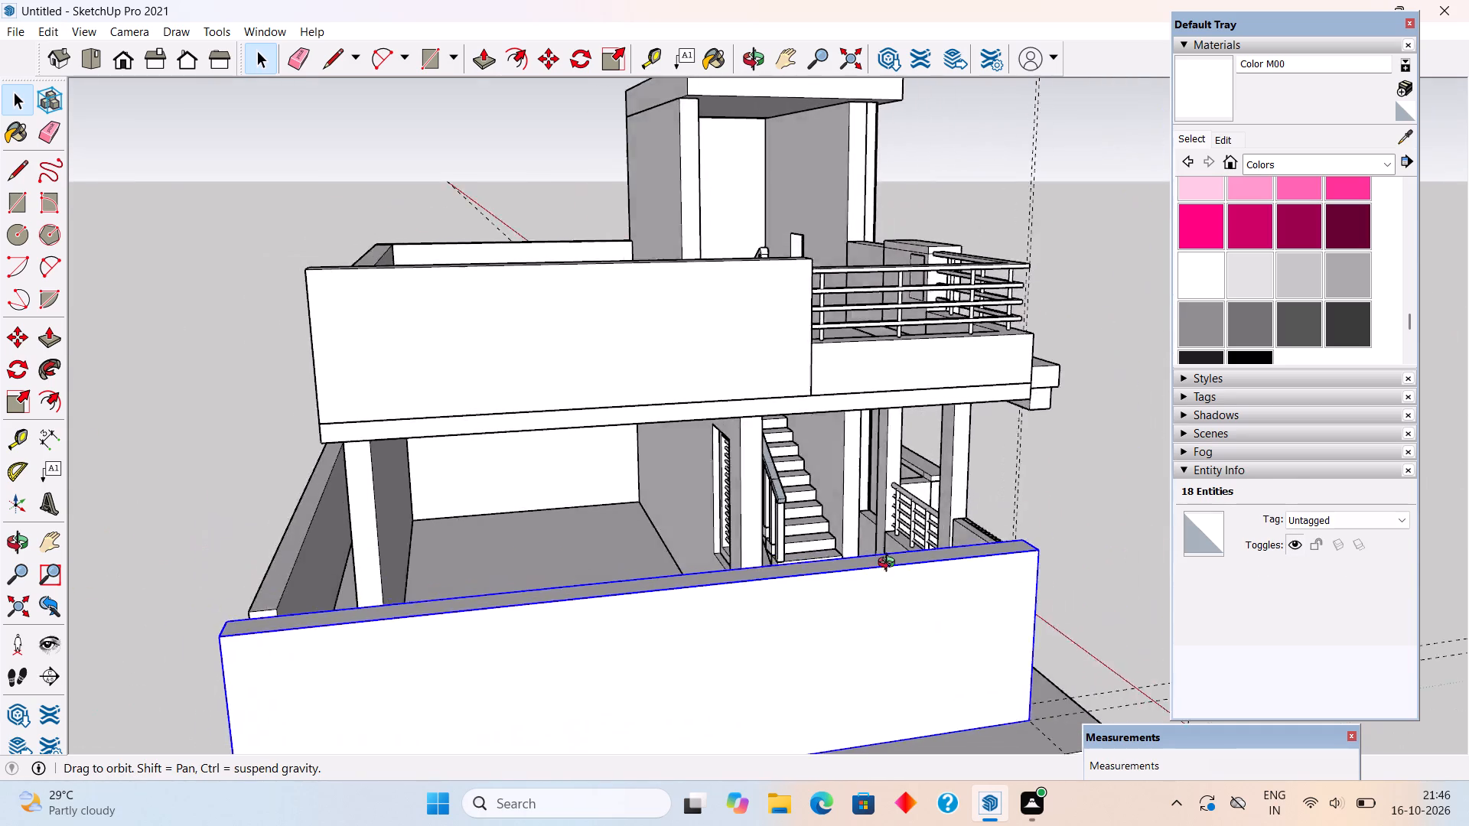
pyautogui.moveTo(890, 564); pyautogui.dragTo(972, 564, button='middle')
pyautogui.scroll(-6, 308, 633)
pyautogui.moveTo(328, 717); pyautogui.dragTo(486, 596, button='middle')
pyautogui.scroll(5, 461, 613)
pyautogui.tripleClick(449, 623)
pyautogui.press('p')
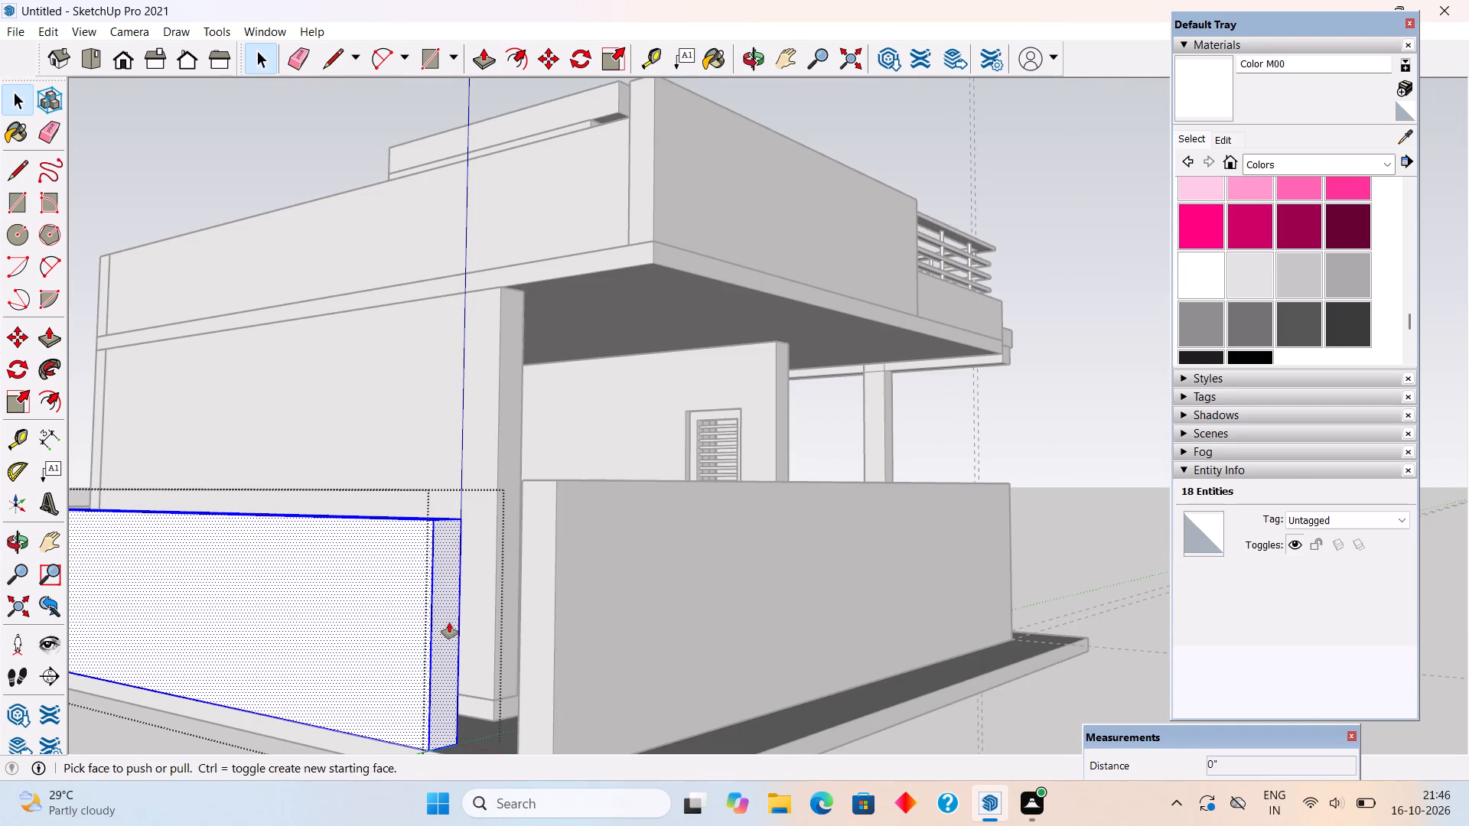
pyautogui.click(449, 623)
pyautogui.click(523, 616)
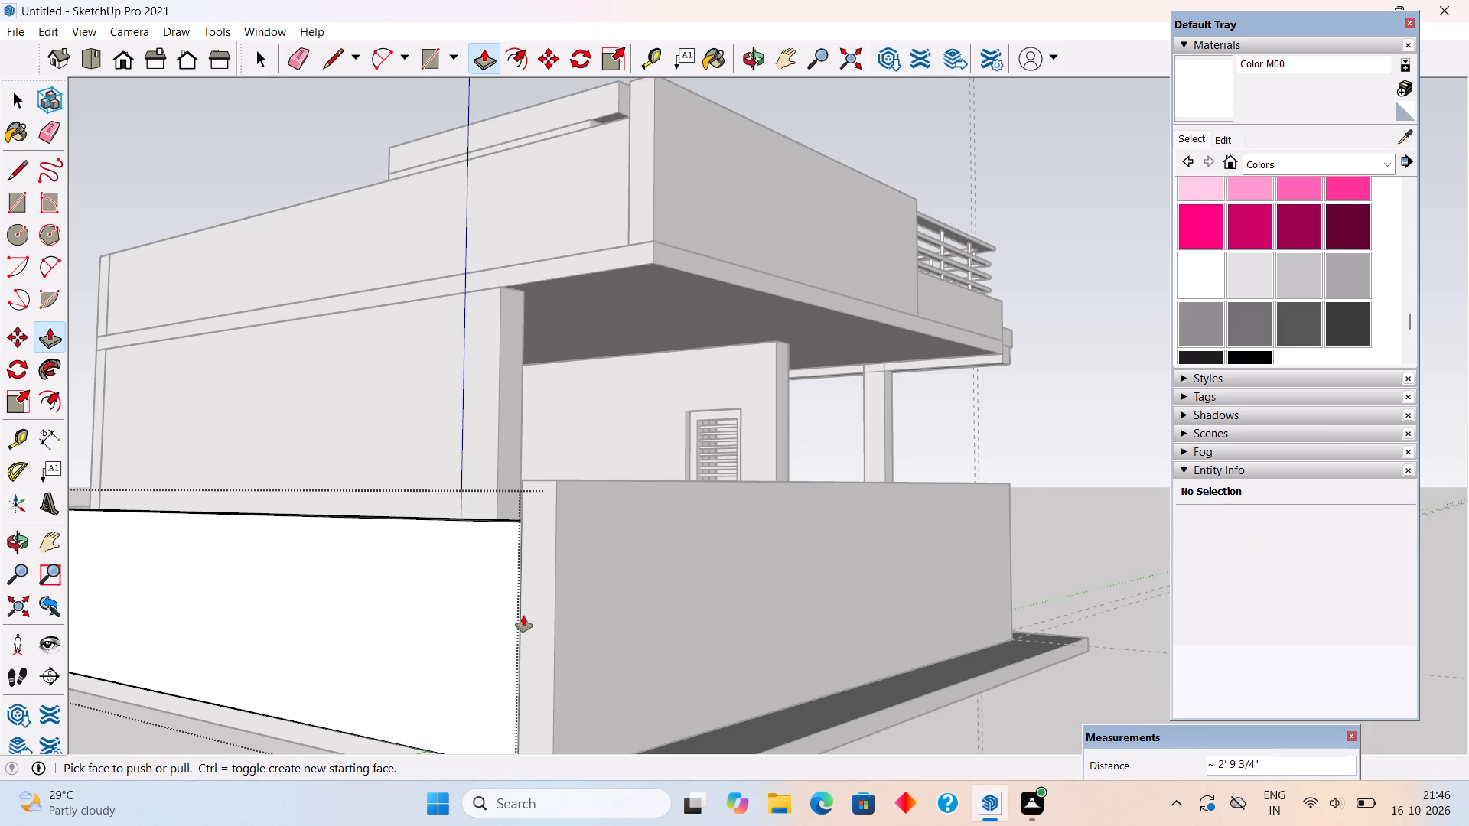
pyautogui.press('space')
pyautogui.click(949, 407)
# Inside the rear boundary wall's group, raise its top face about 10 5/16" to the new side wall's top.
pyautogui.moveTo(832, 532); pyautogui.dragTo(782, 740, button='middle')
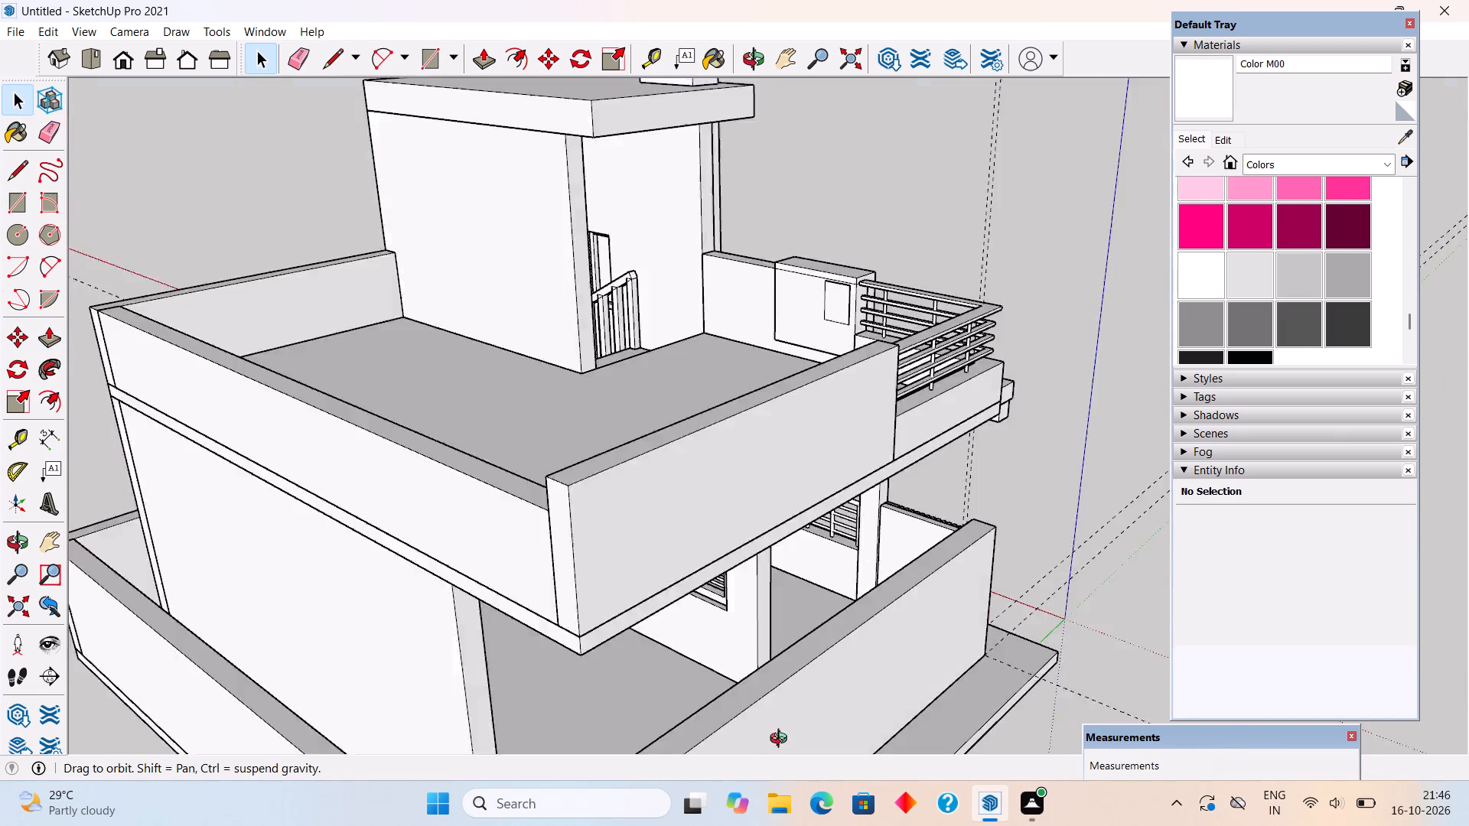
pyautogui.moveTo(782, 740); pyautogui.dragTo(828, 633, button='middle')
pyautogui.scroll(-3, 828, 636)
pyautogui.moveTo(828, 633); pyautogui.dragTo(828, 636, button='middle')
pyautogui.tripleClick(570, 702)
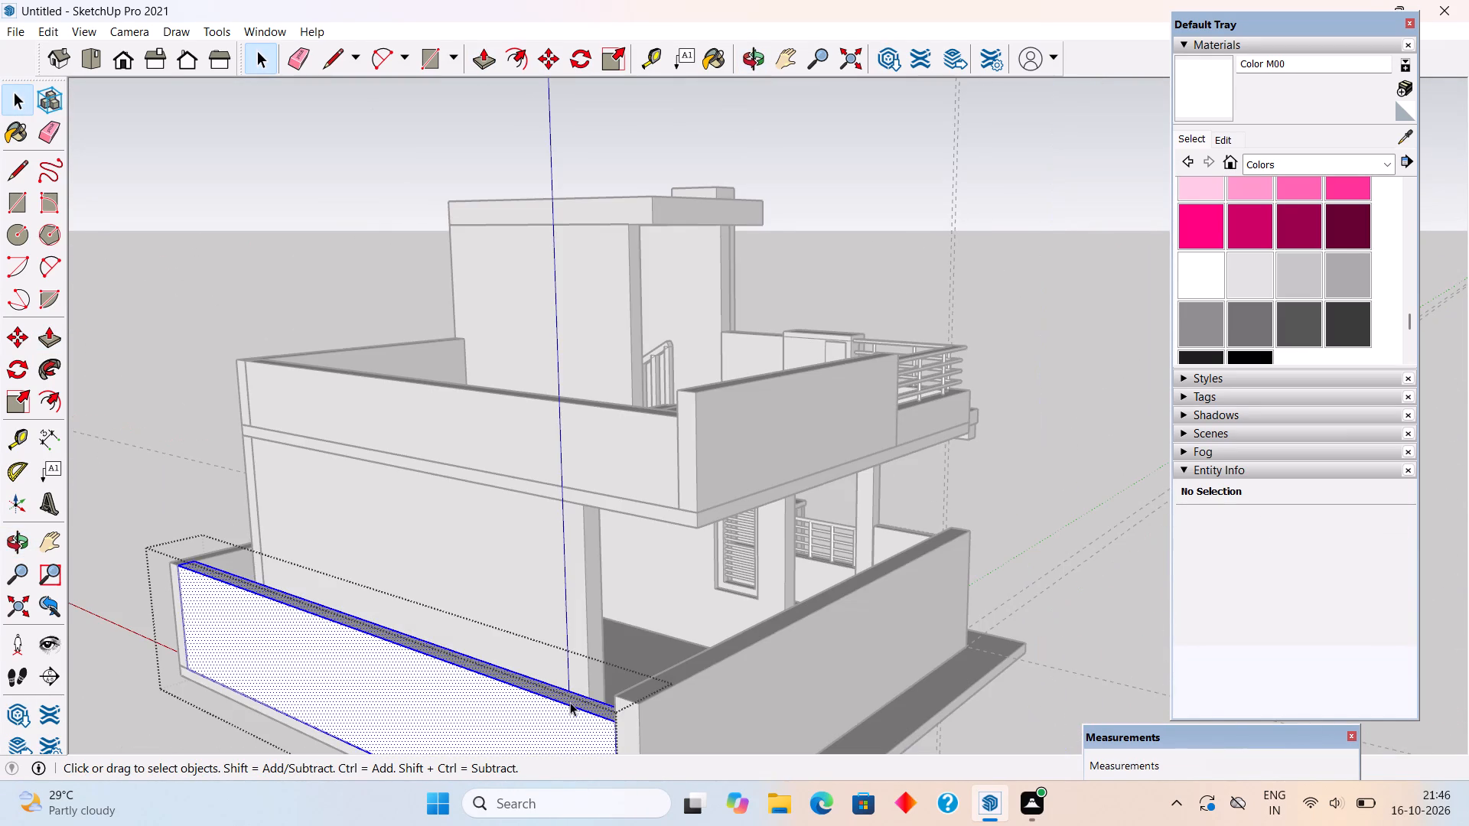
pyautogui.press('p')
pyautogui.click(573, 701)
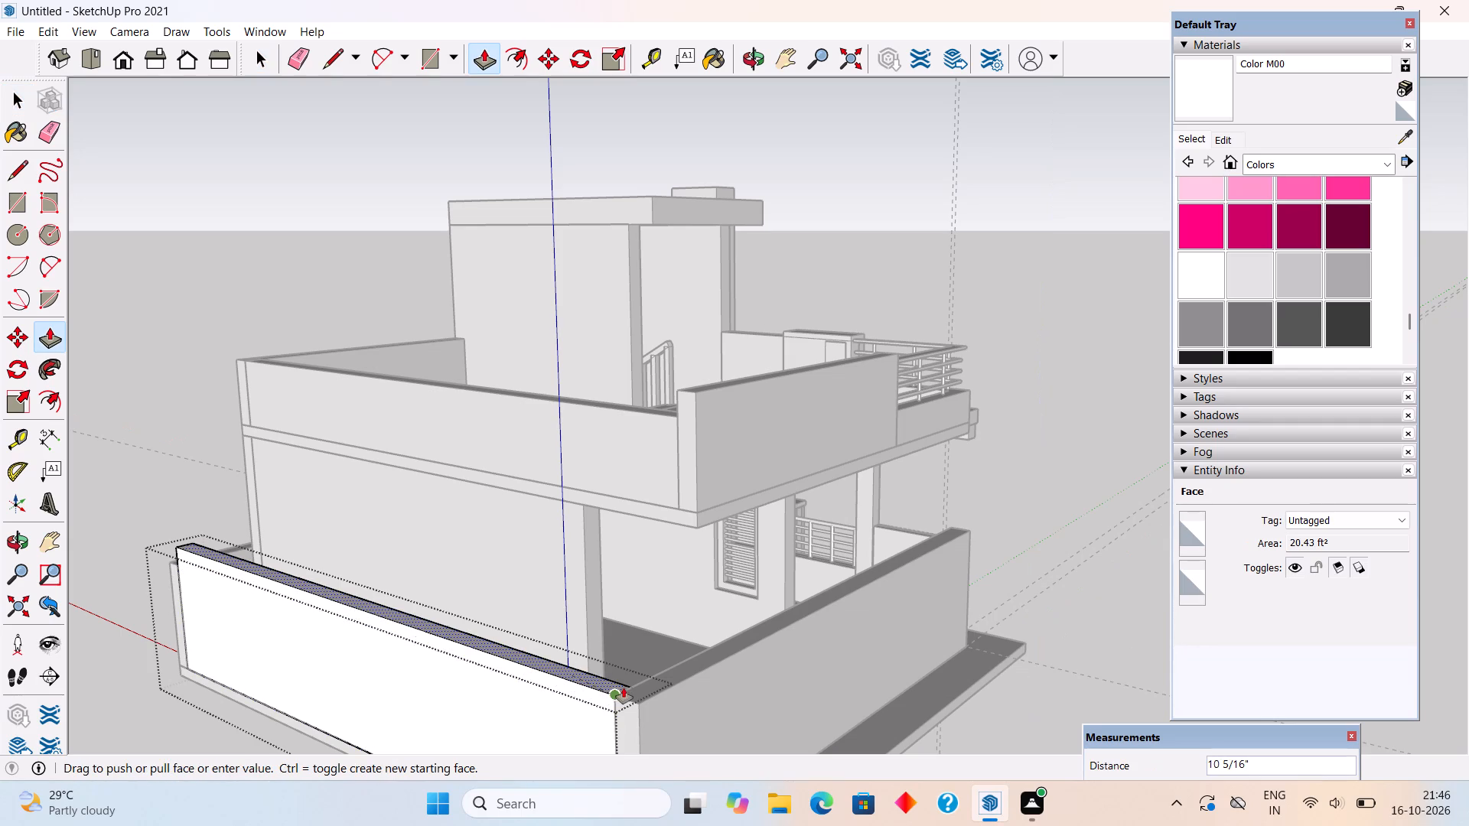
pyautogui.click(625, 689)
pyautogui.press('space')
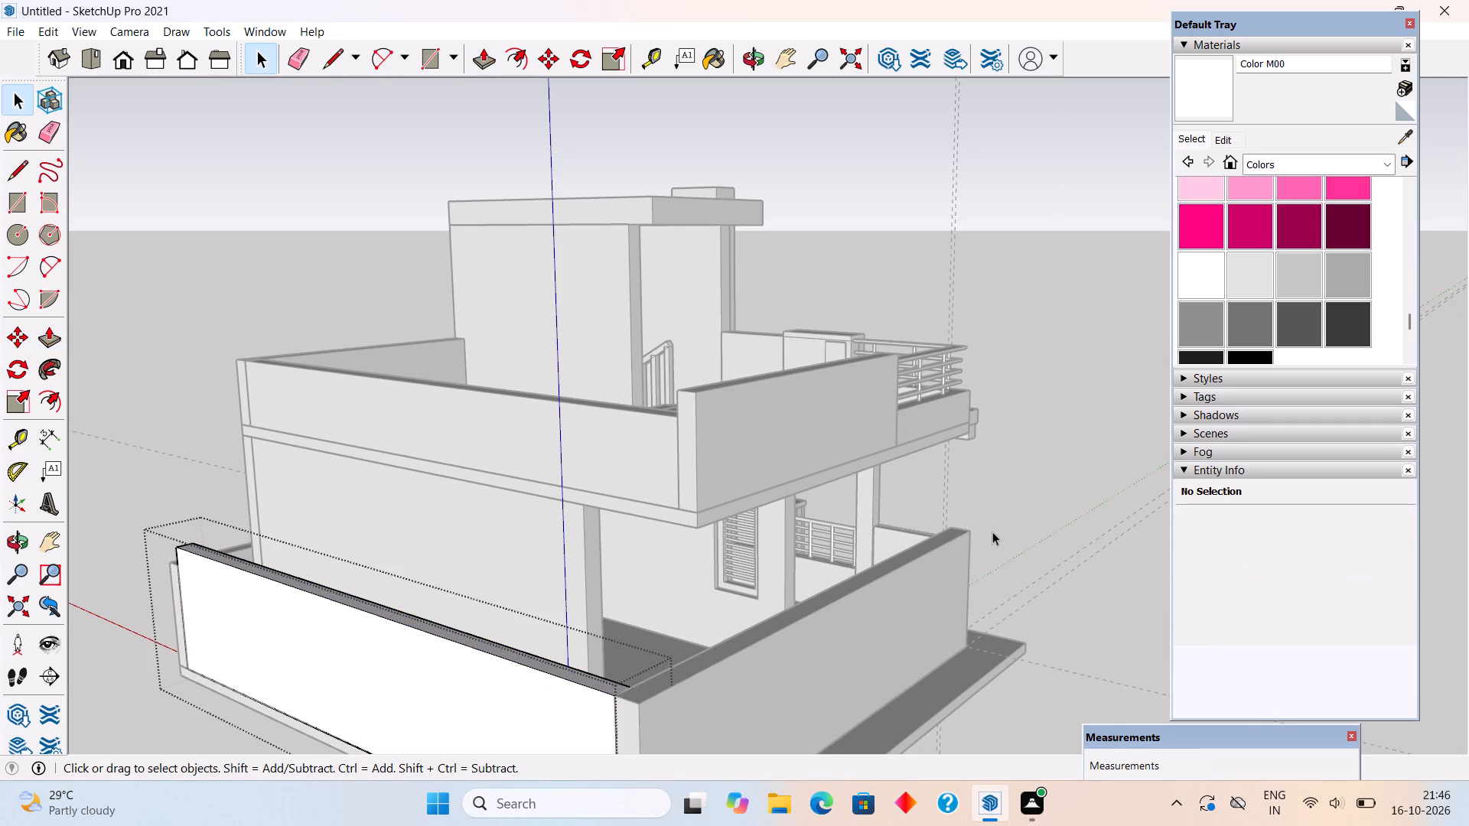
pyautogui.click(992, 532)
# Hide the new side boundary wall group to expose the open side of the house.
pyautogui.scroll(-1, 925, 589)
pyautogui.moveTo(907, 602); pyautogui.dragTo(548, 763, button='middle')
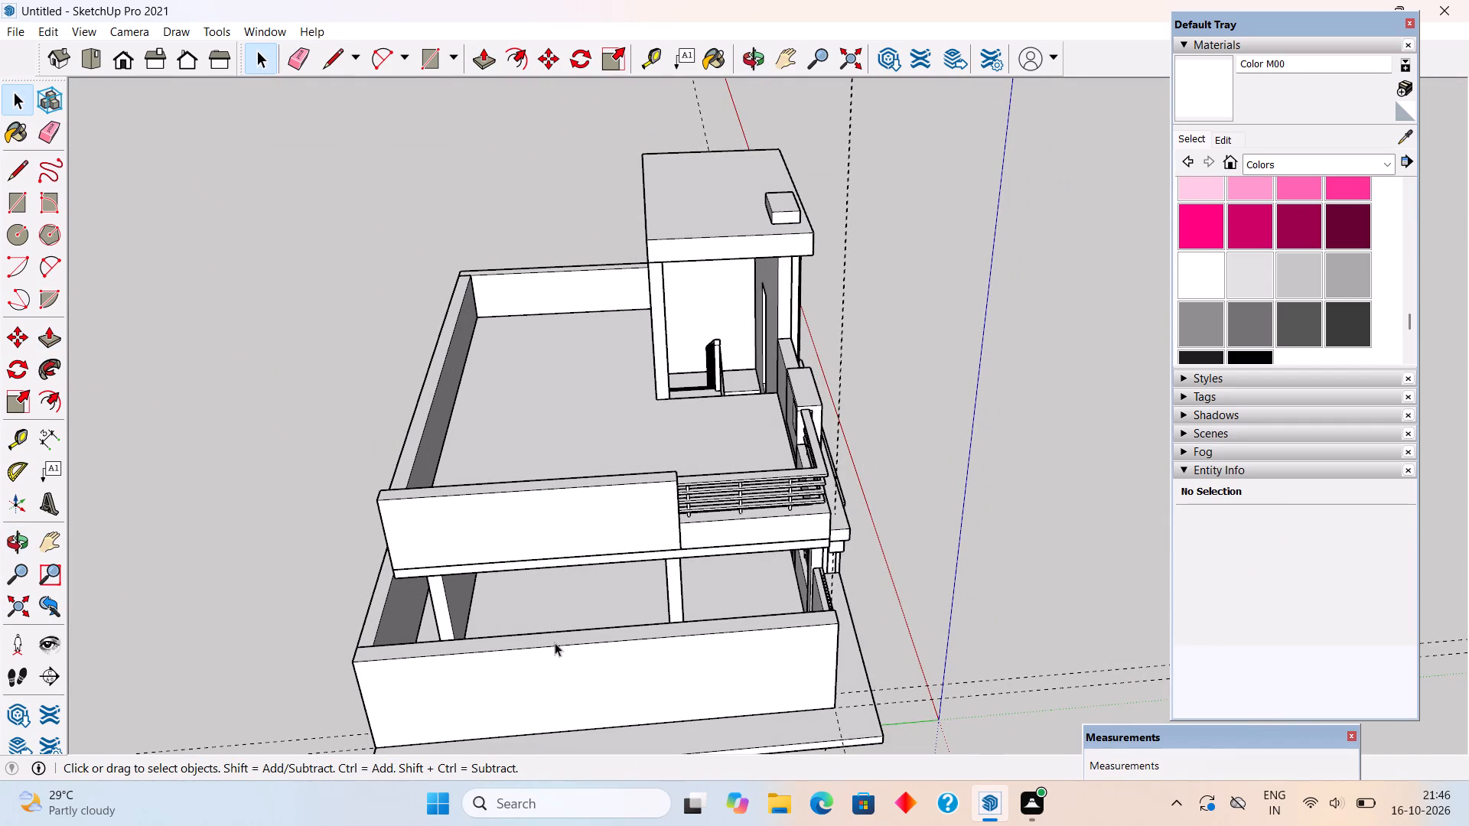
pyautogui.click(559, 645)
pyautogui.rightClick(559, 645)
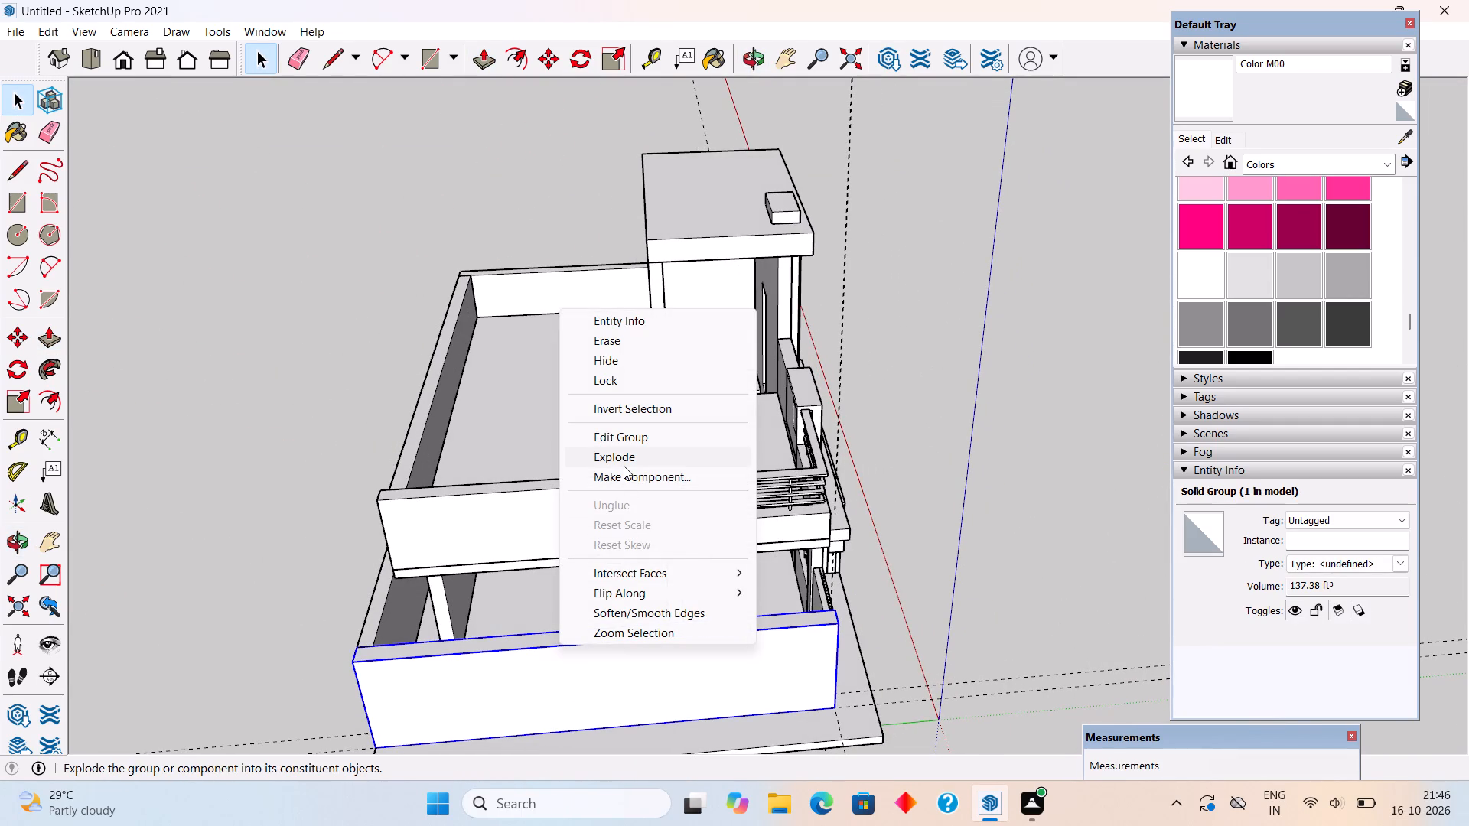
pyautogui.click(606, 366)
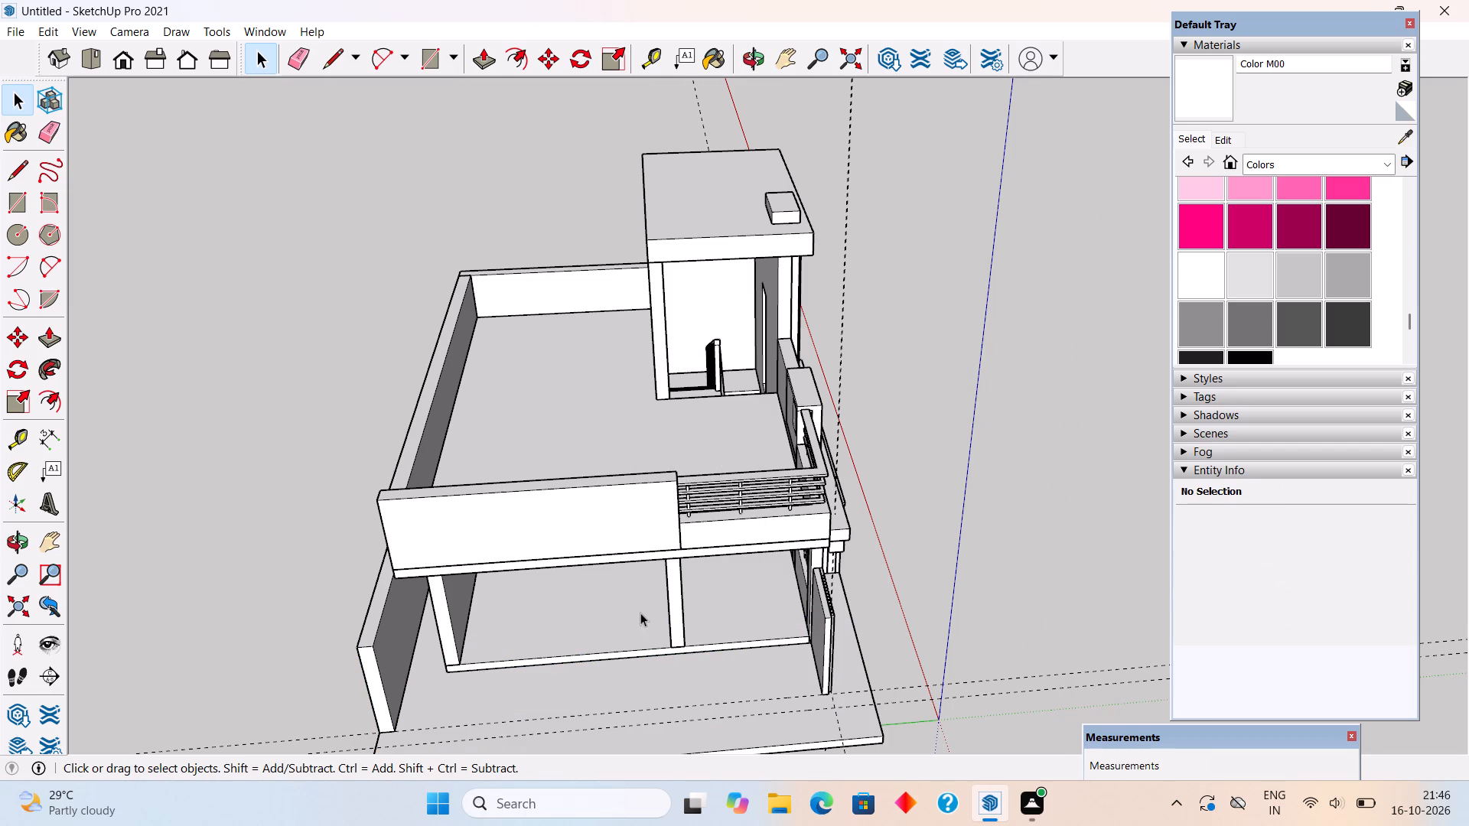
# Place a parallel guide 9" inward from the floor's outer edge along the open side of the house.
pyautogui.scroll(9, 642, 613)
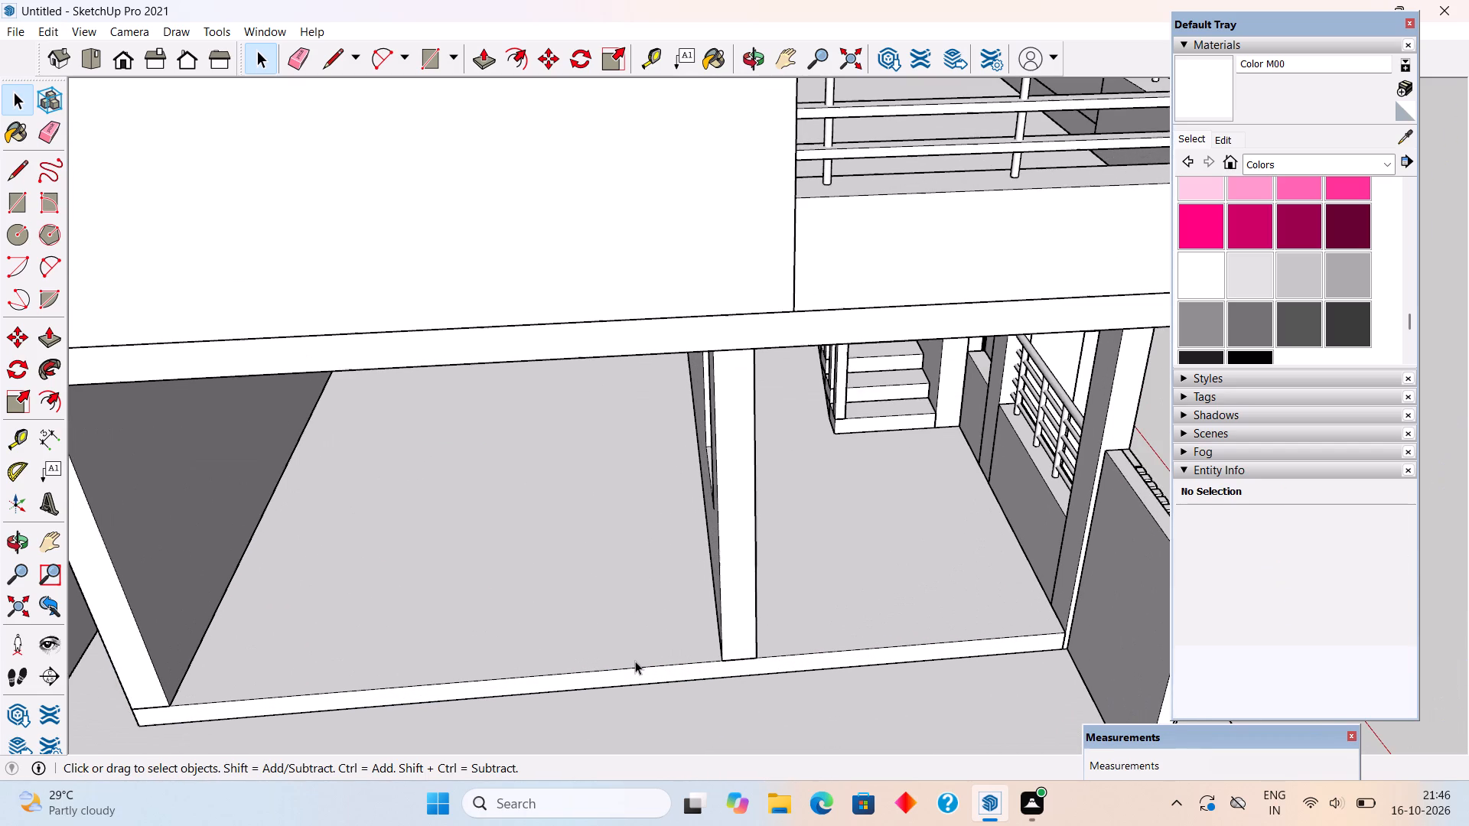
pyautogui.press('t')
pyautogui.click(625, 669)
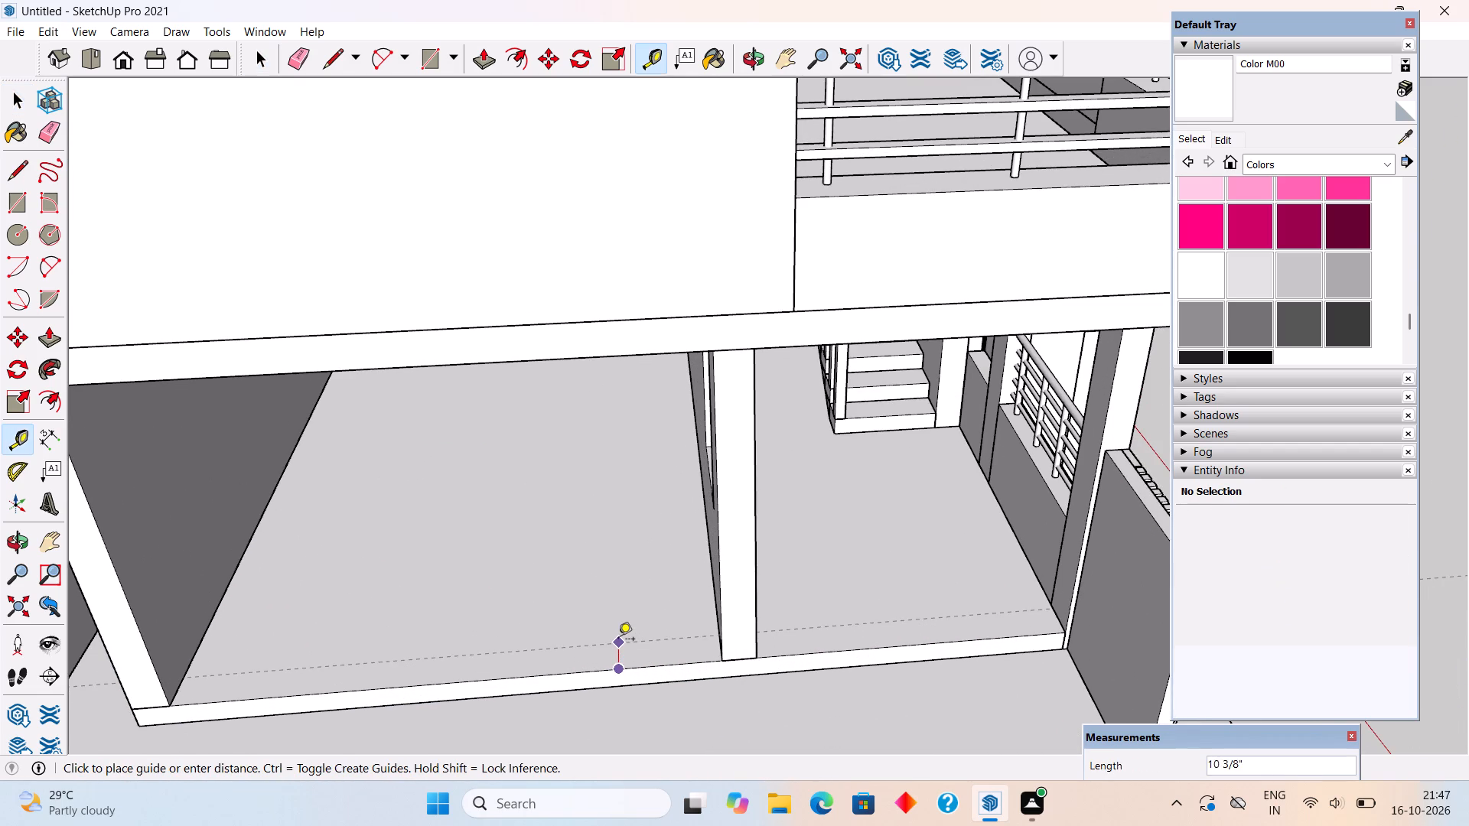
pyautogui.write('9"')
pyautogui.press('Return')
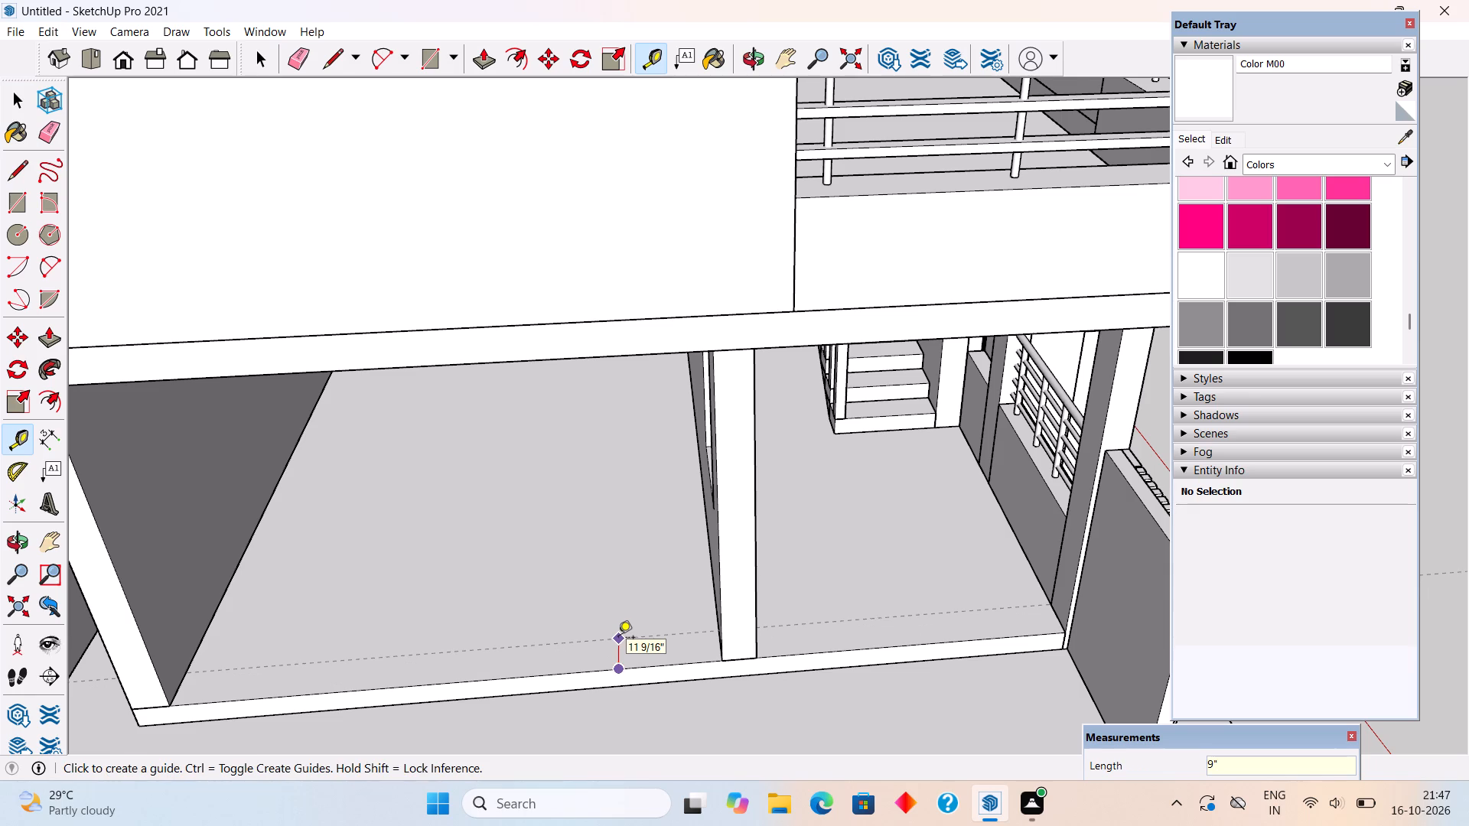
# Draw a 9" deep rectangle along the floor edge between the corner and middle columns, and extrude it up to the overhead slab's underside.
pyautogui.press('r')
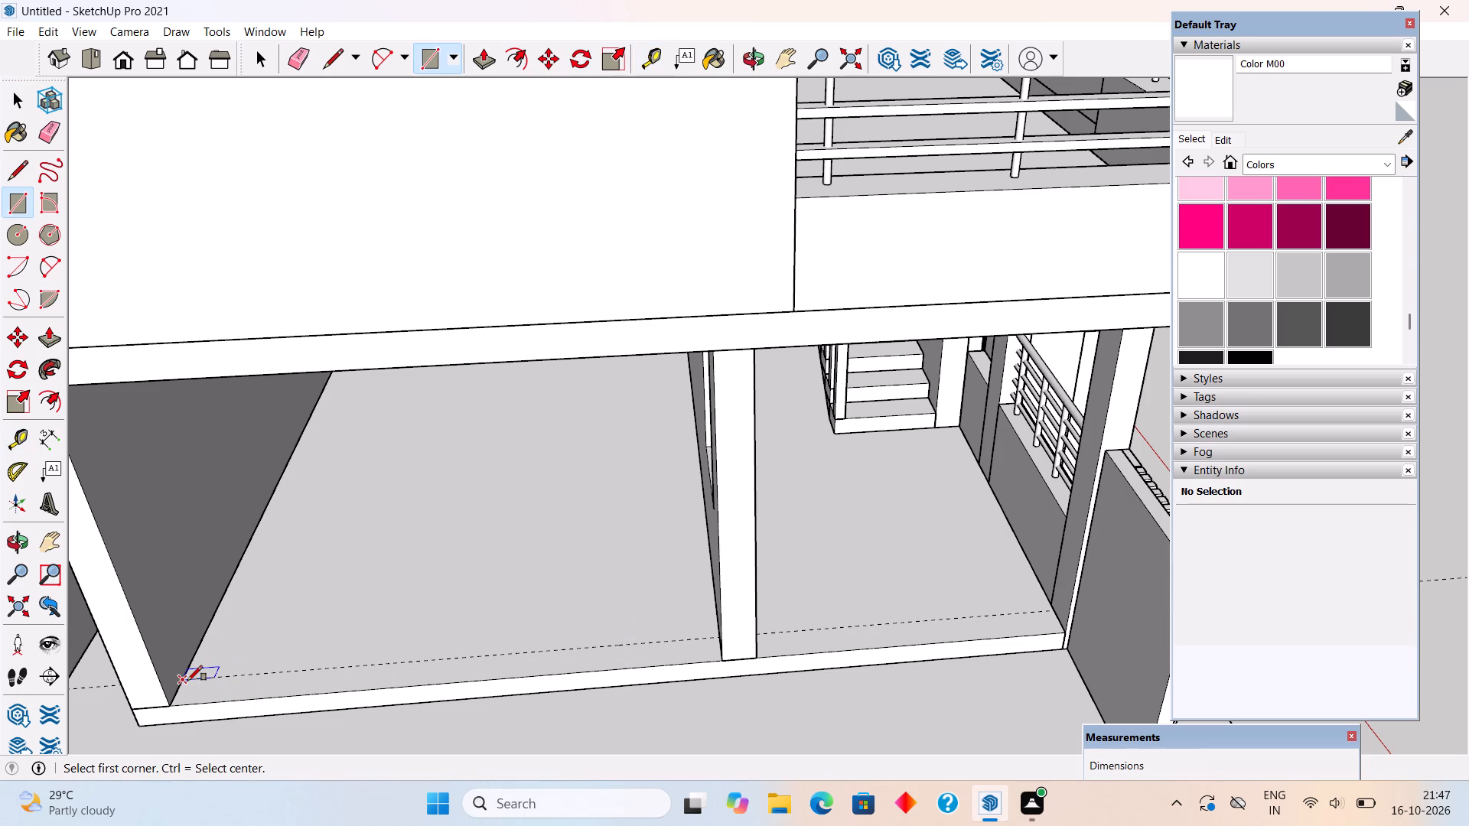
pyautogui.click(187, 681)
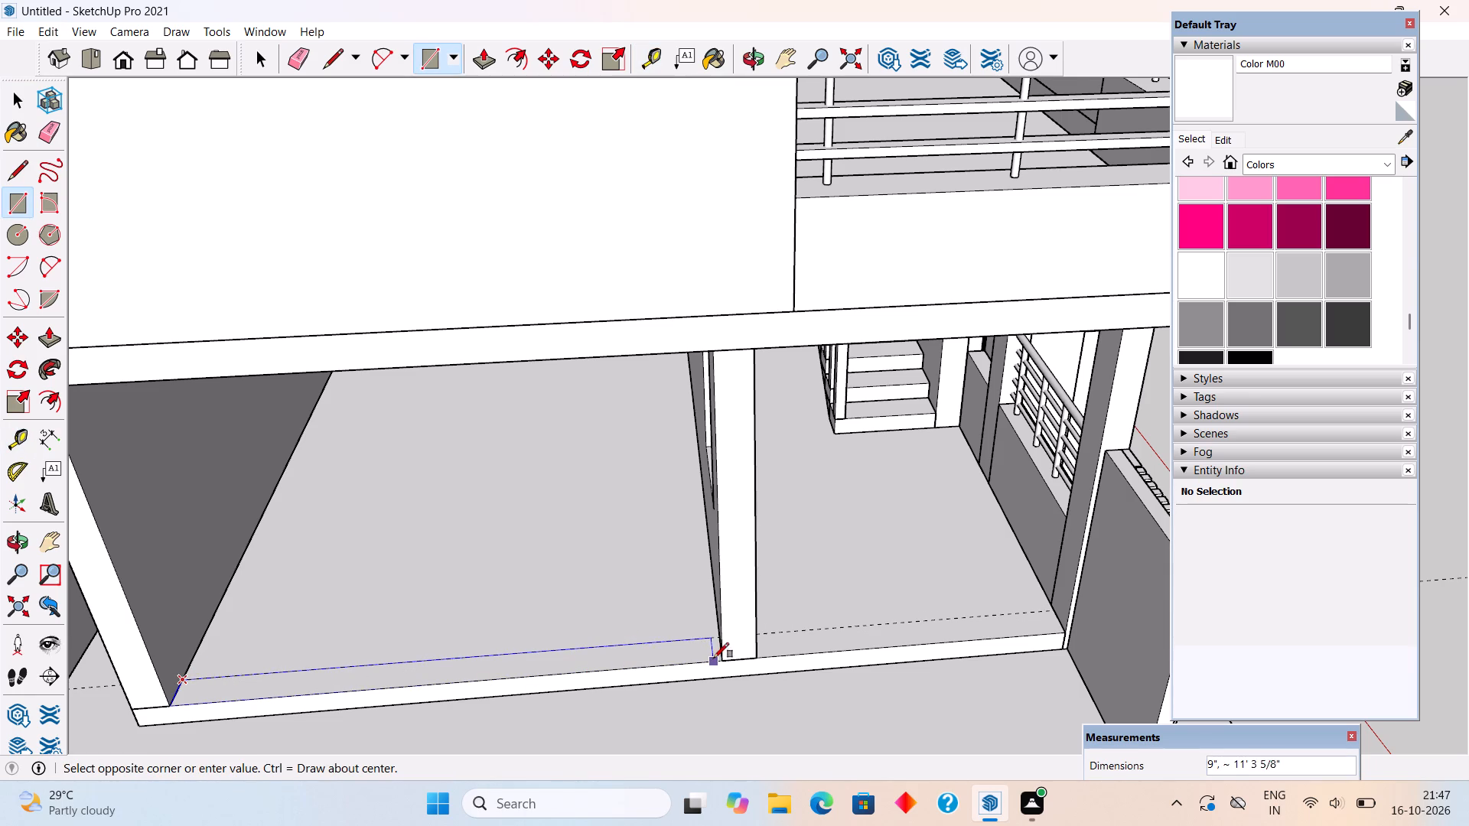
pyautogui.click(720, 659)
pyautogui.press('p')
pyautogui.click(706, 651)
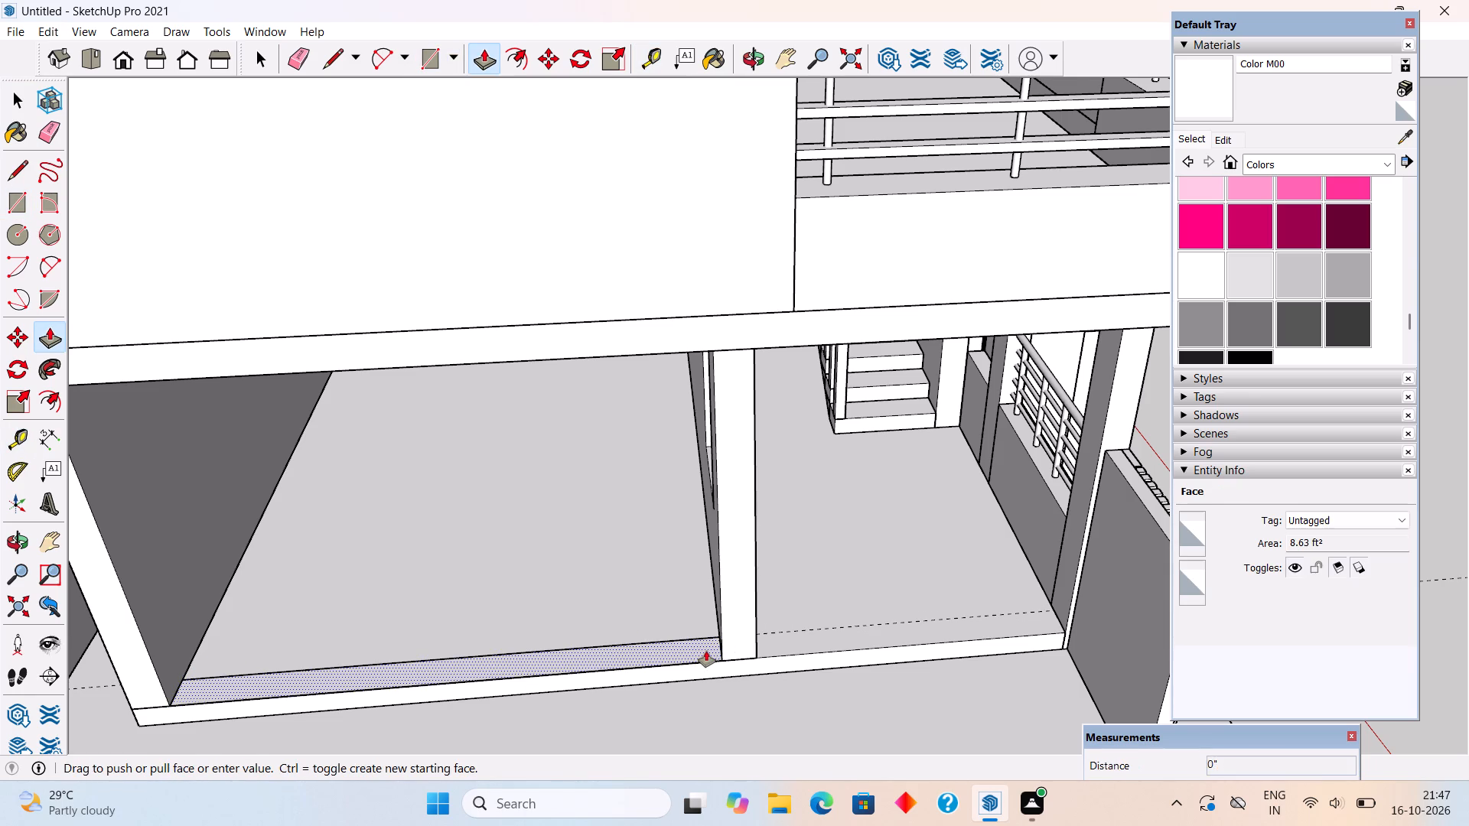
pyautogui.click(558, 356)
pyautogui.press('space')
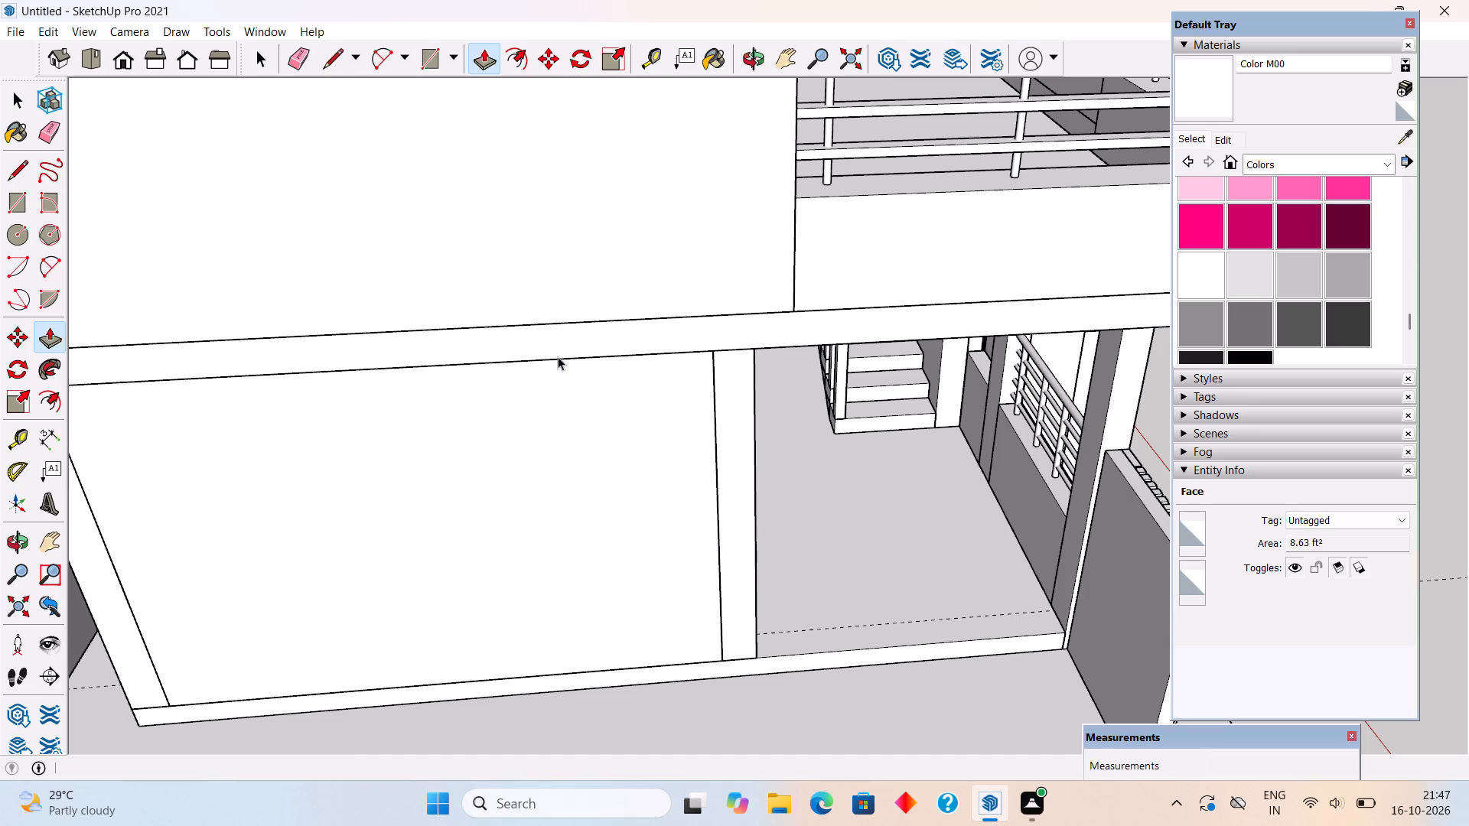
# Make the new infill wall between the two columns a group.
pyautogui.tripleClick(585, 450)
pyautogui.rightClick(585, 450)
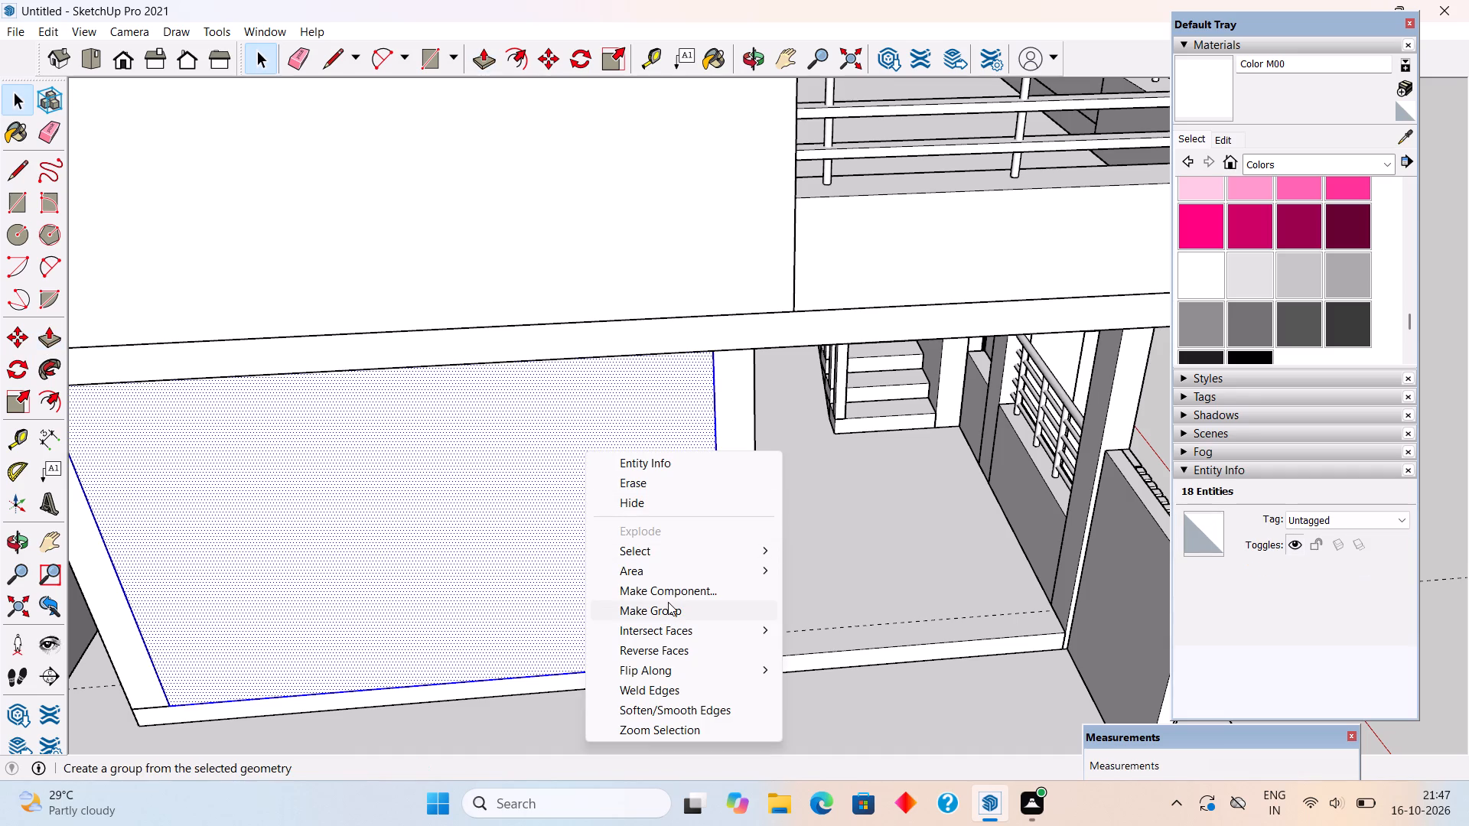
pyautogui.click(668, 602)
pyautogui.scroll(-9, 647, 590)
pyautogui.click(989, 571)
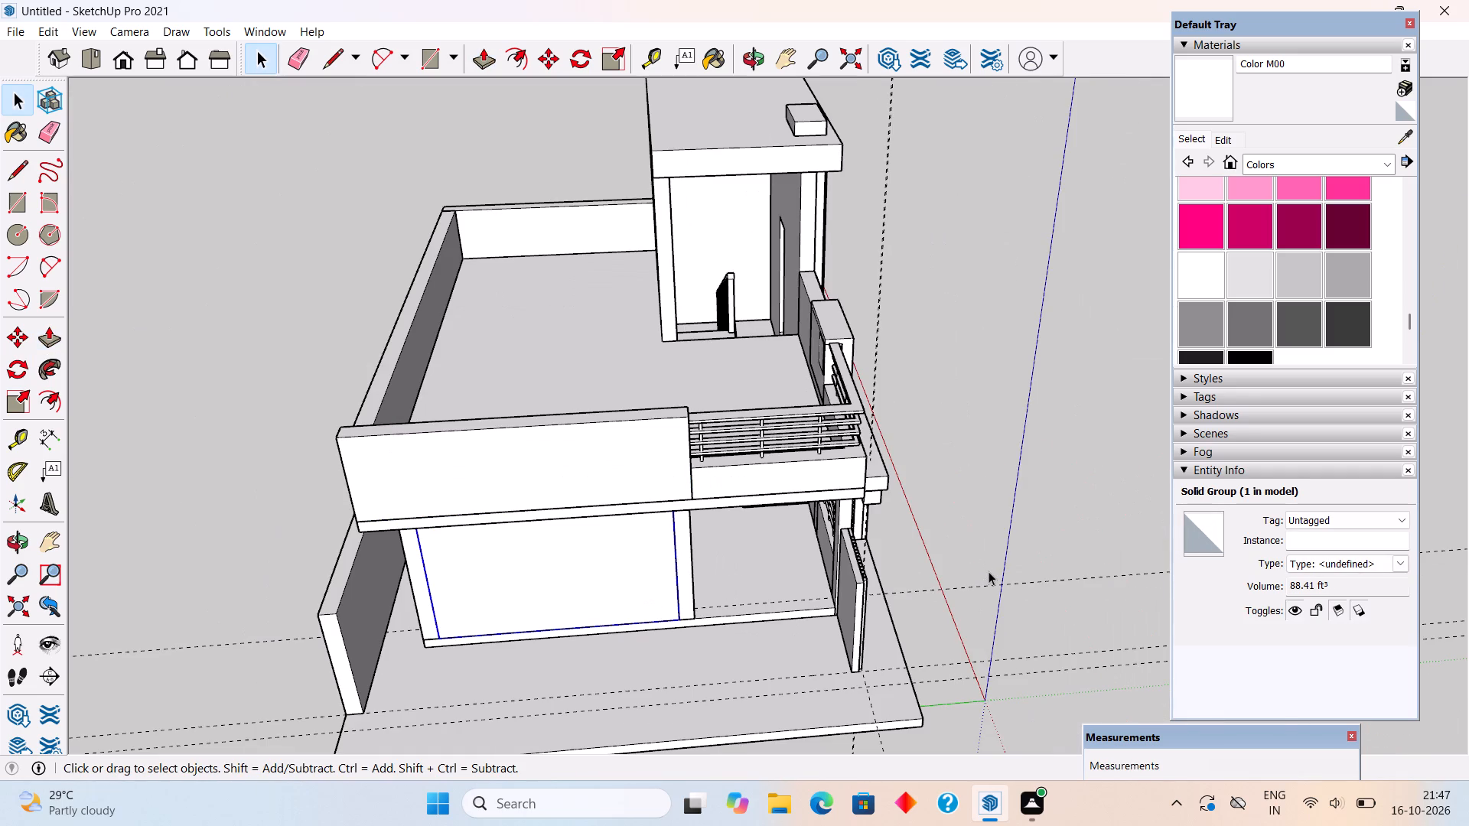
# Unhide all hidden geometry to bring back the side boundary wall.
pyautogui.scroll(-3, 976, 603)
pyautogui.moveTo(901, 584); pyautogui.dragTo(713, 382, button='middle')
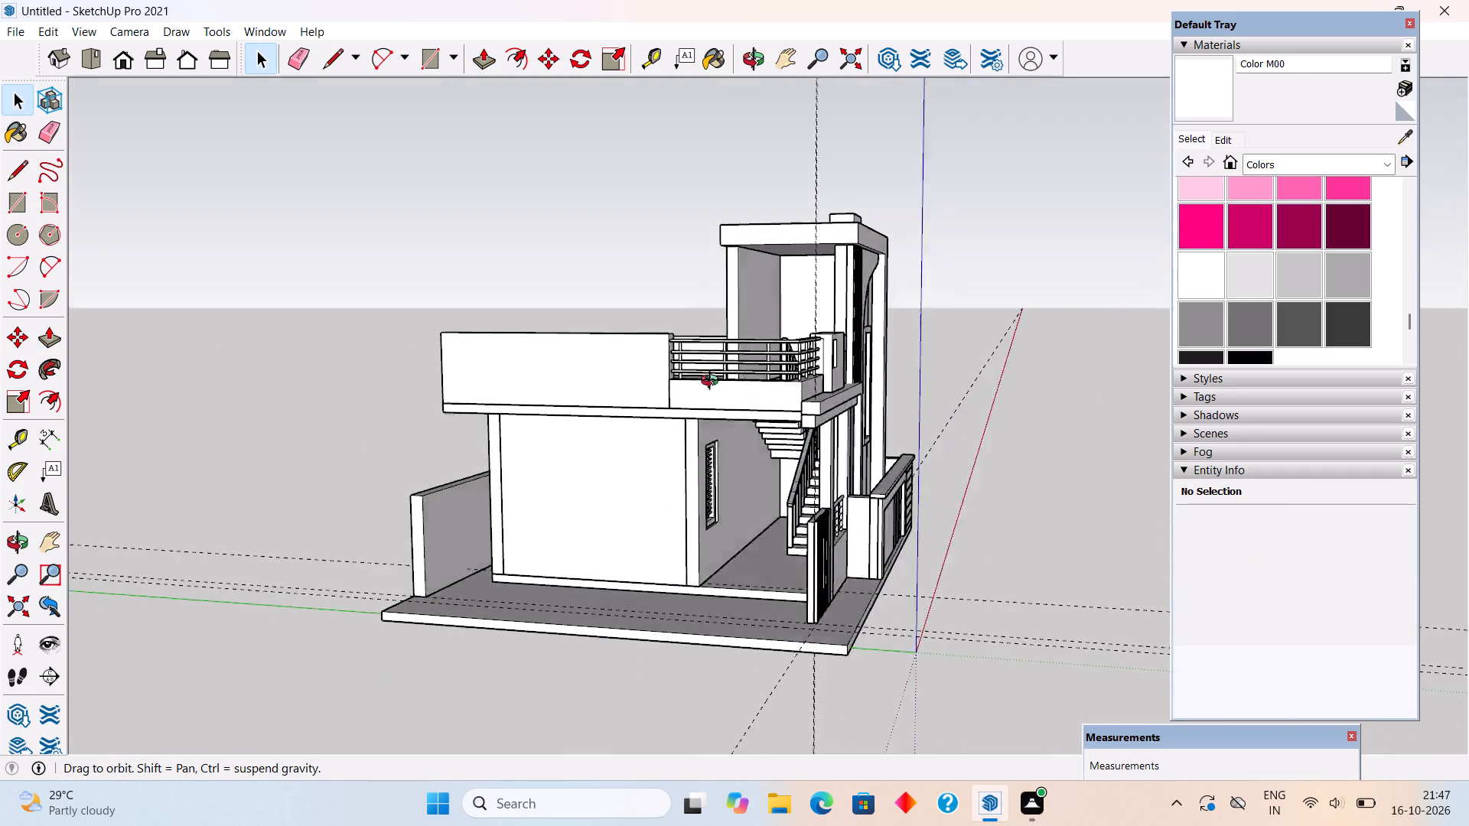
pyautogui.moveTo(713, 382); pyautogui.dragTo(300, 481, button='middle')
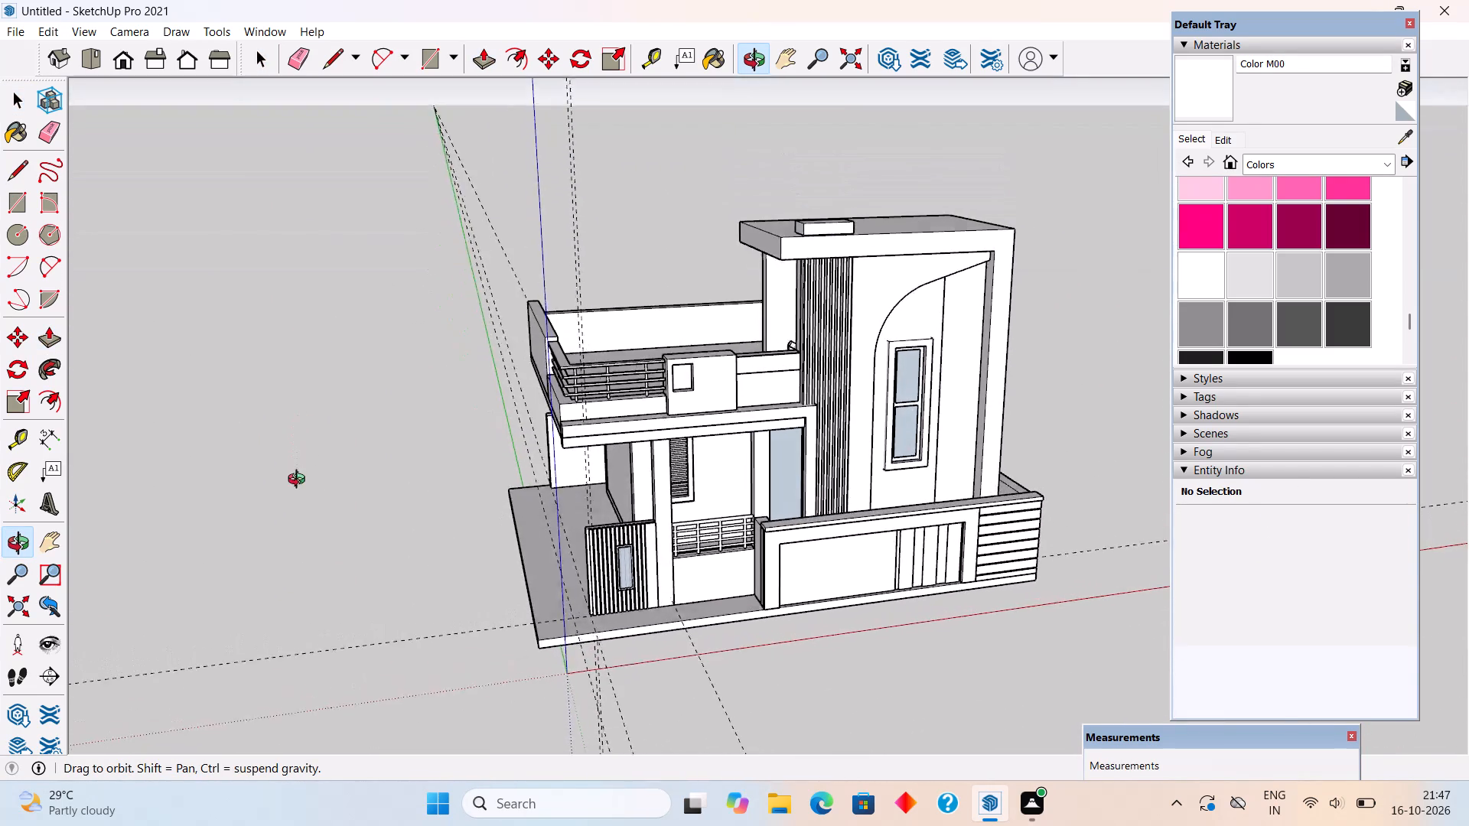
pyautogui.moveTo(300, 481); pyautogui.dragTo(332, 502, button='middle')
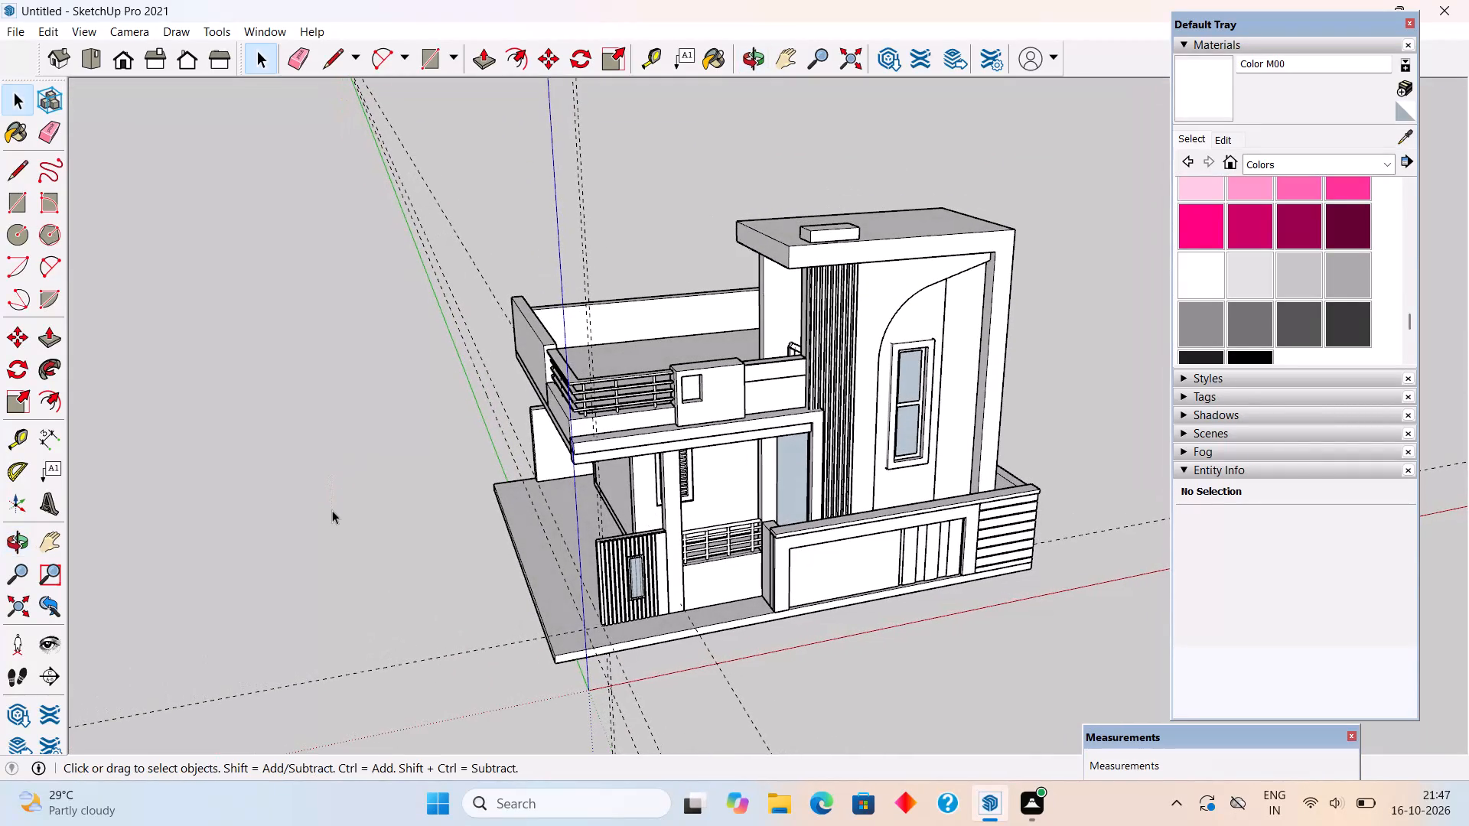
pyautogui.click(39, 35)
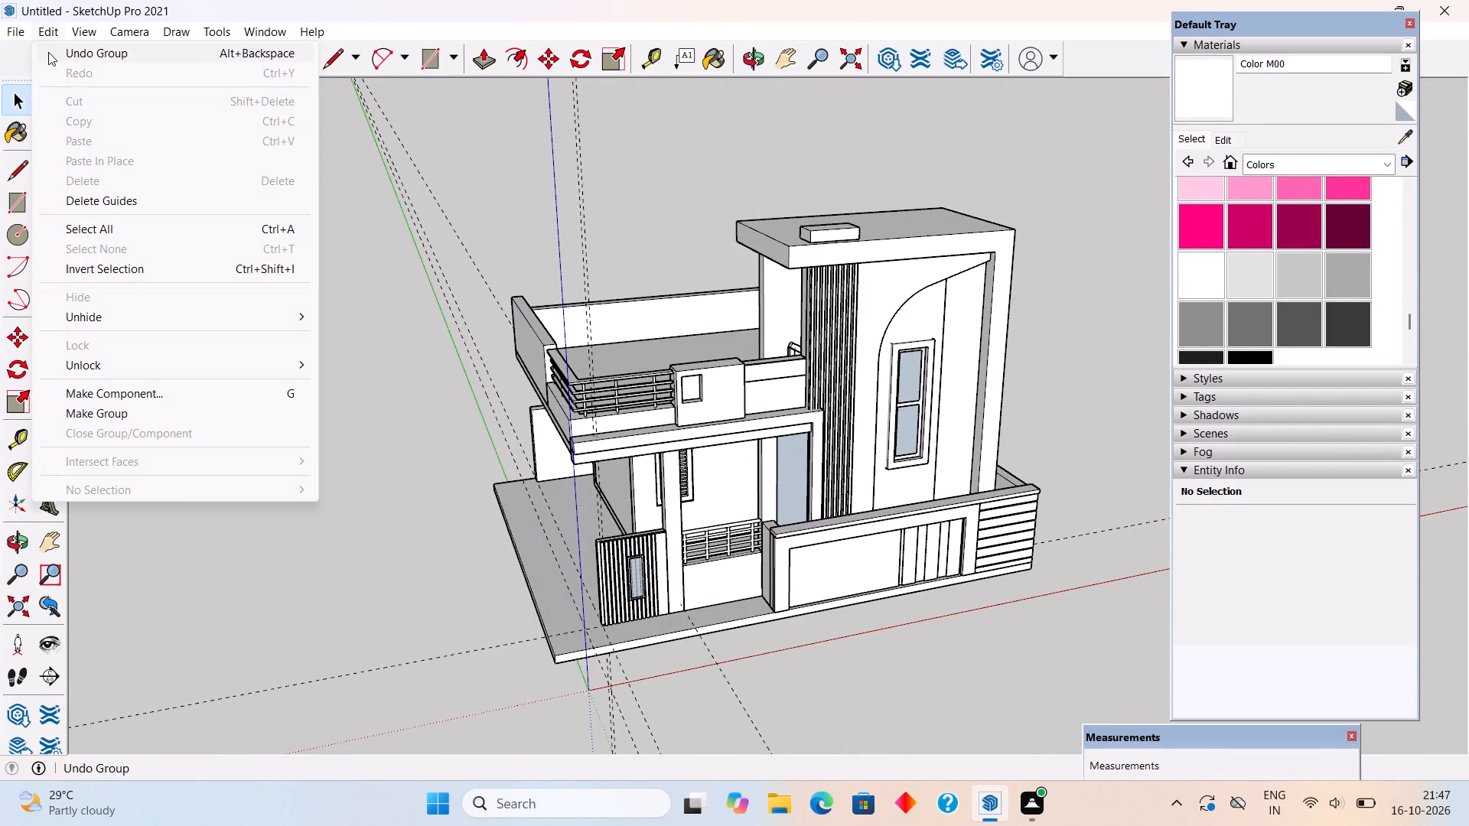
pyautogui.click(136, 314)
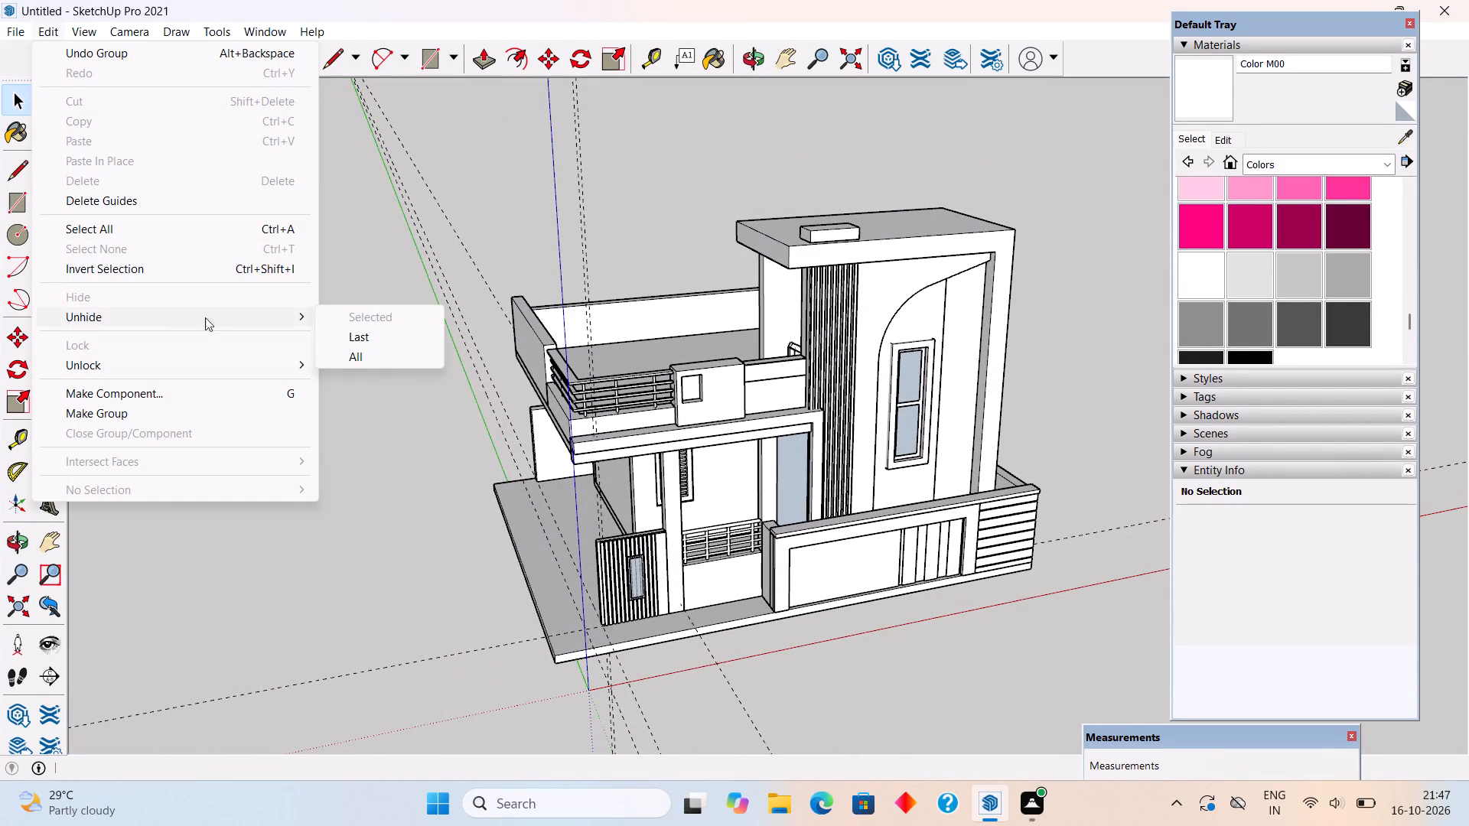
pyautogui.click(341, 363)
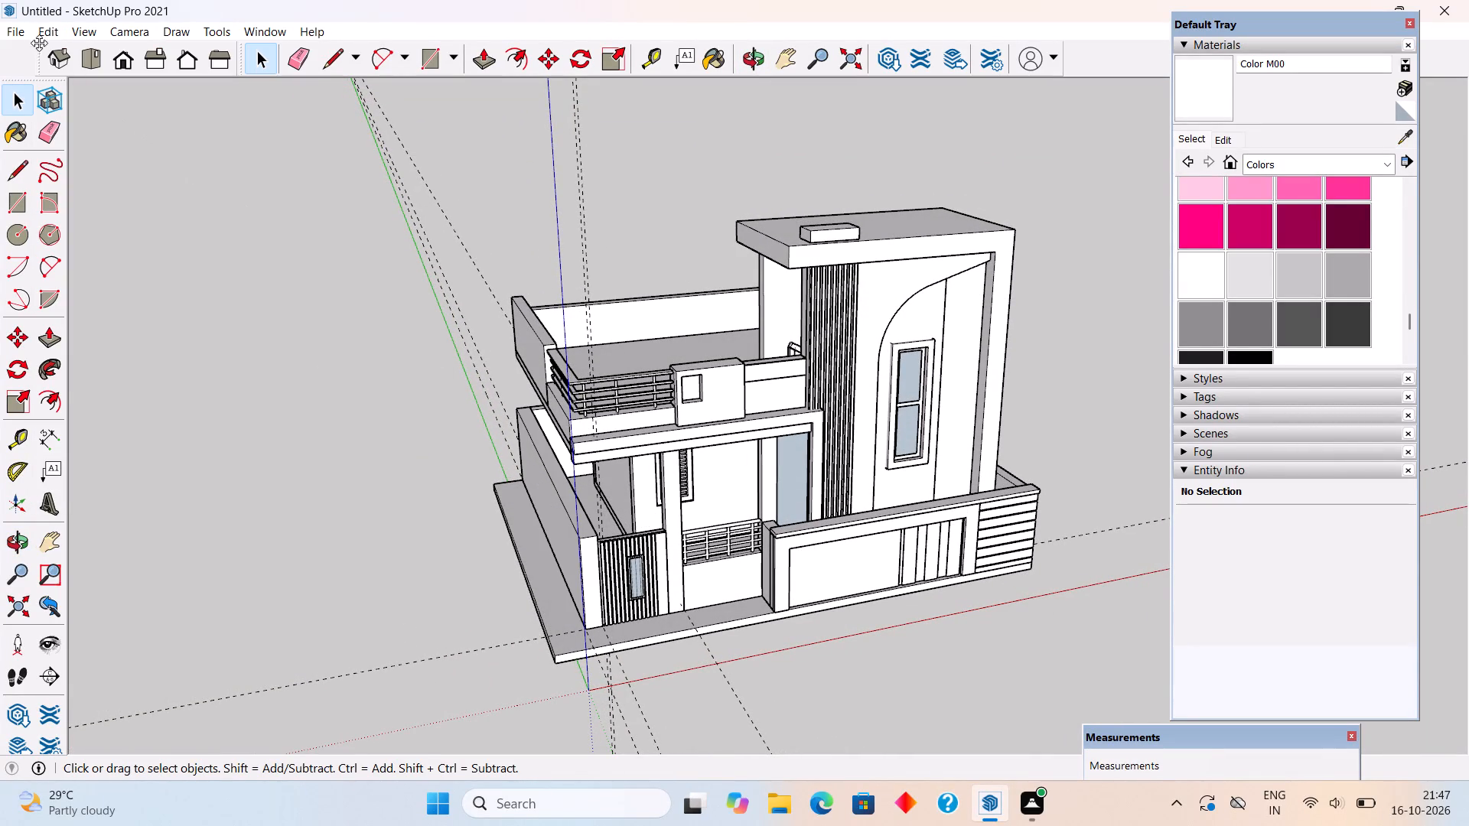
# Delete all guides from the model.
pyautogui.click(44, 26)
pyautogui.click(125, 204)
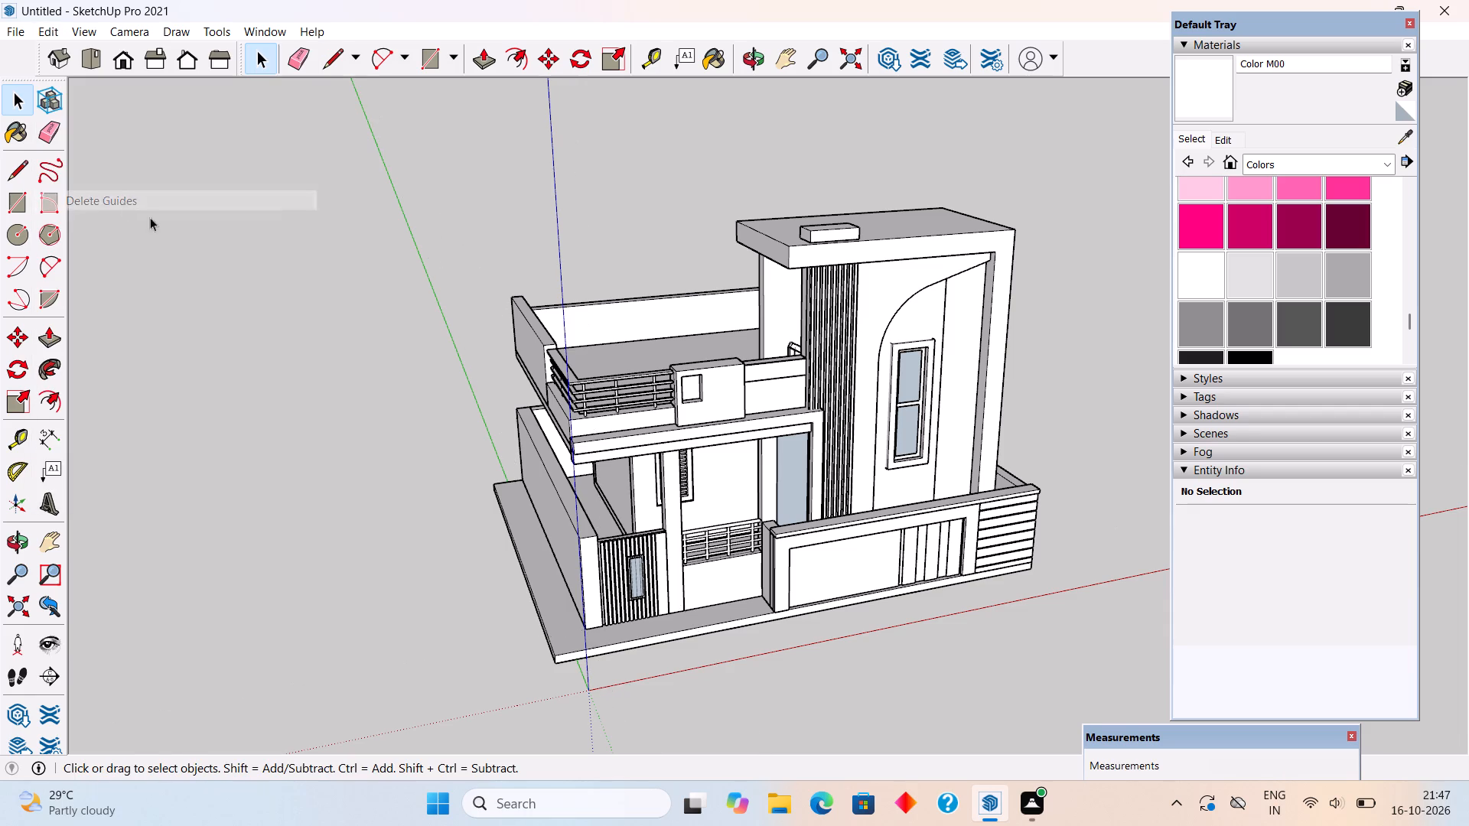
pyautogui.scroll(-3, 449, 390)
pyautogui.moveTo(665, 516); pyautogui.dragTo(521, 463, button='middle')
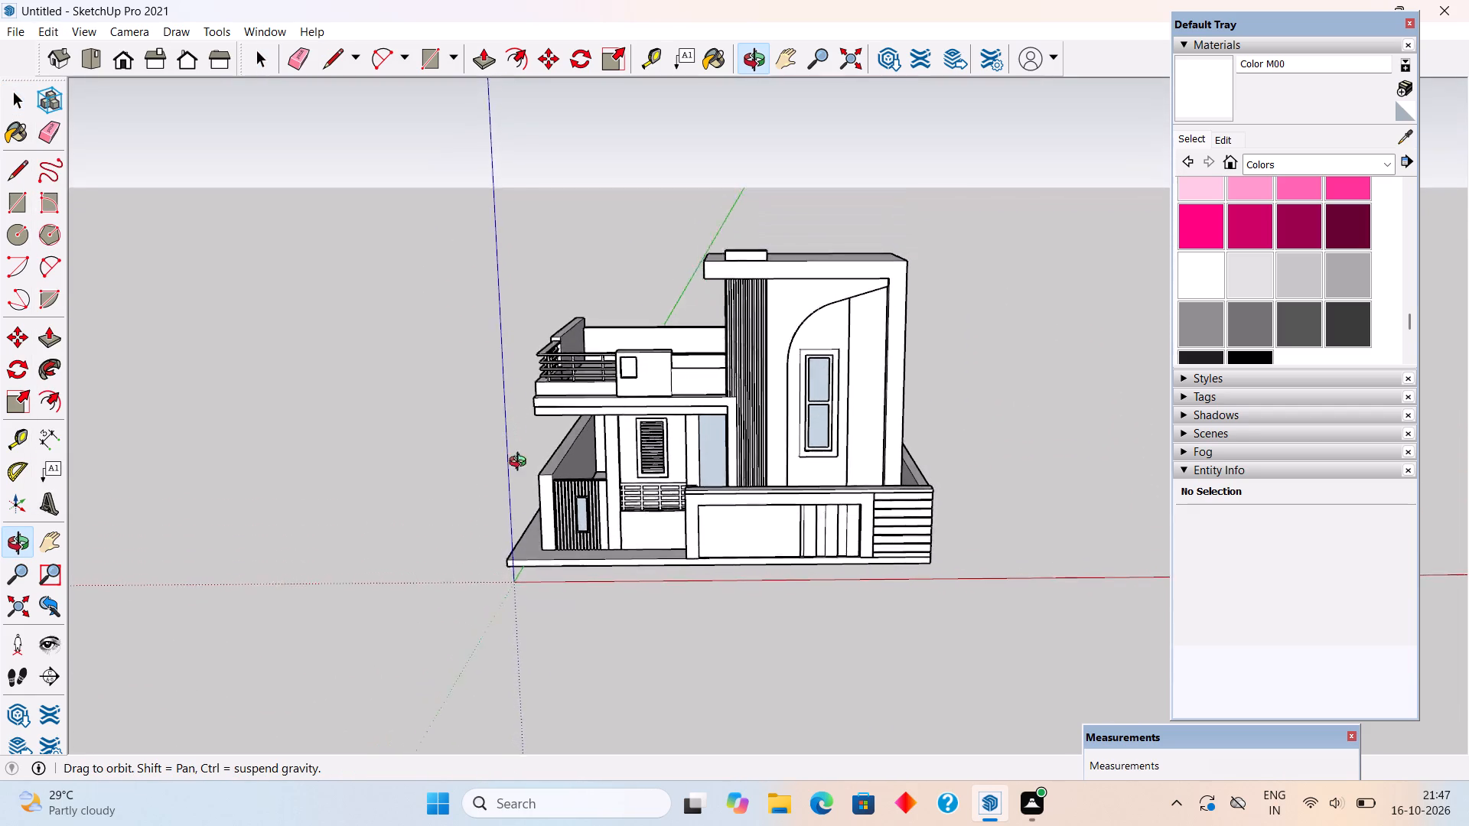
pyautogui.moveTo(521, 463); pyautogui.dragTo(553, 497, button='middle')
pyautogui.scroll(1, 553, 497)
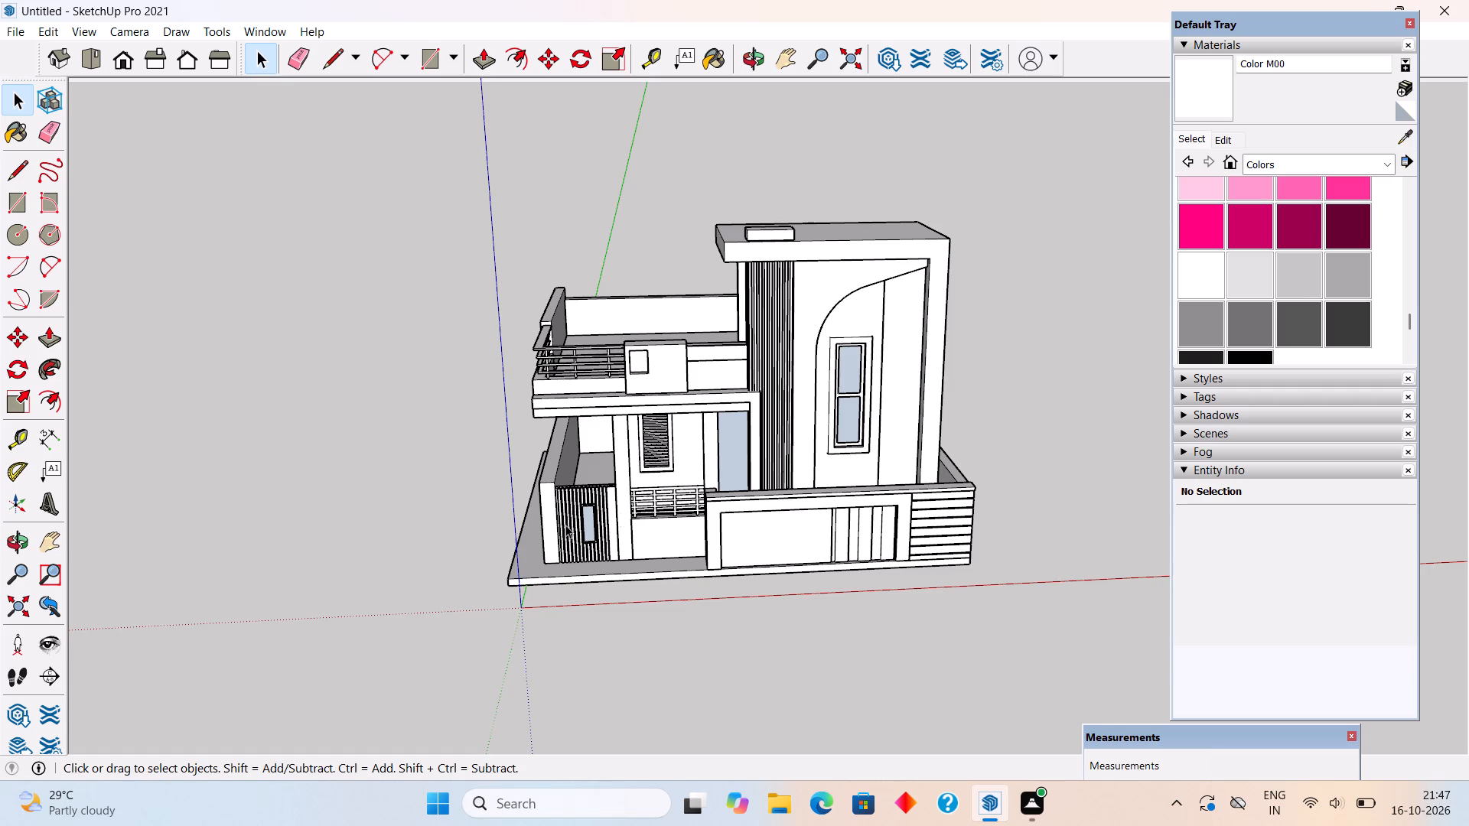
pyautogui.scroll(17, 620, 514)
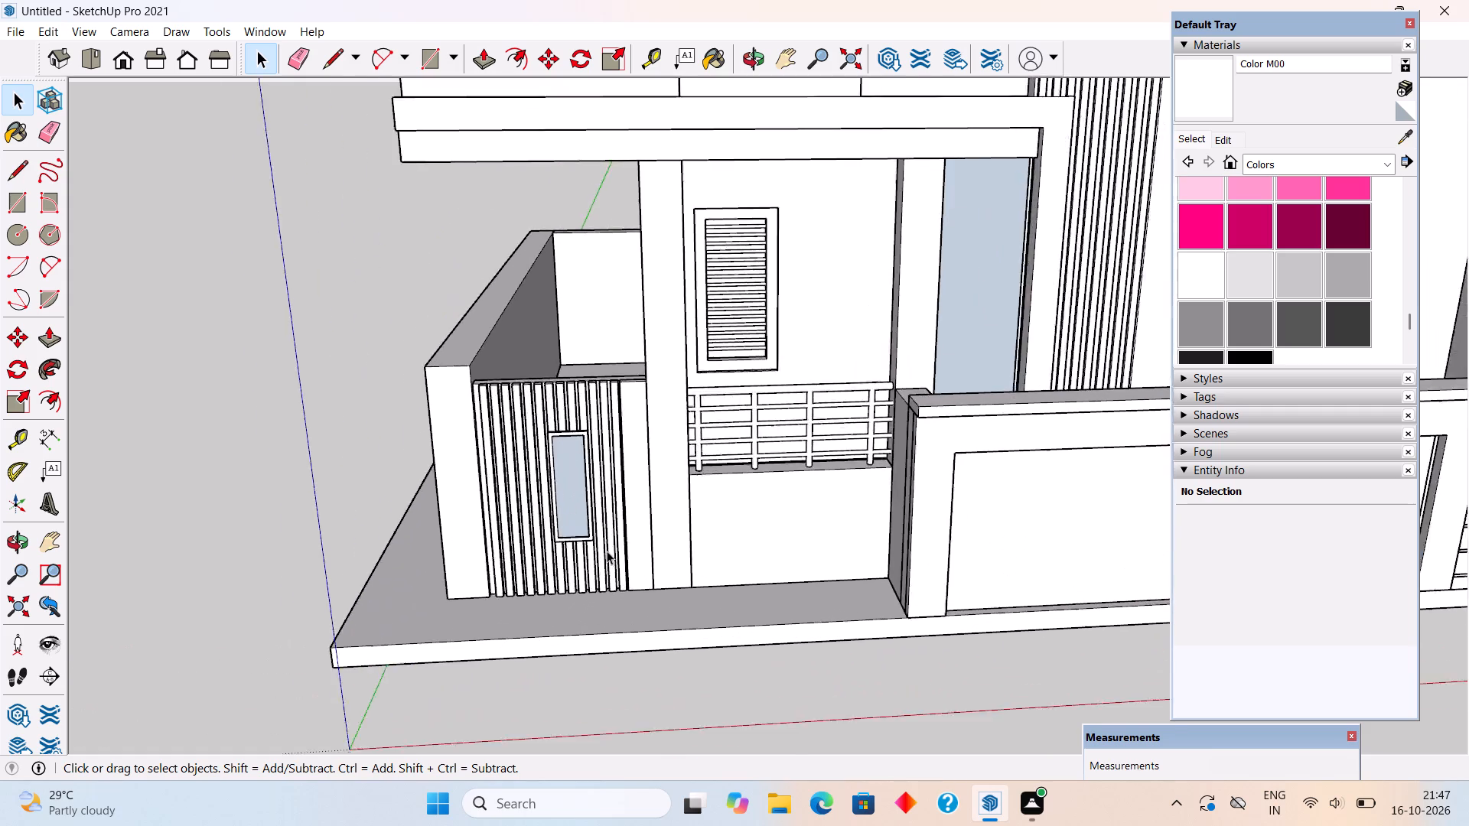
# Paint the small framed window on the slatted front wall with the dark grey Color M07.
pyautogui.scroll(9, 607, 551)
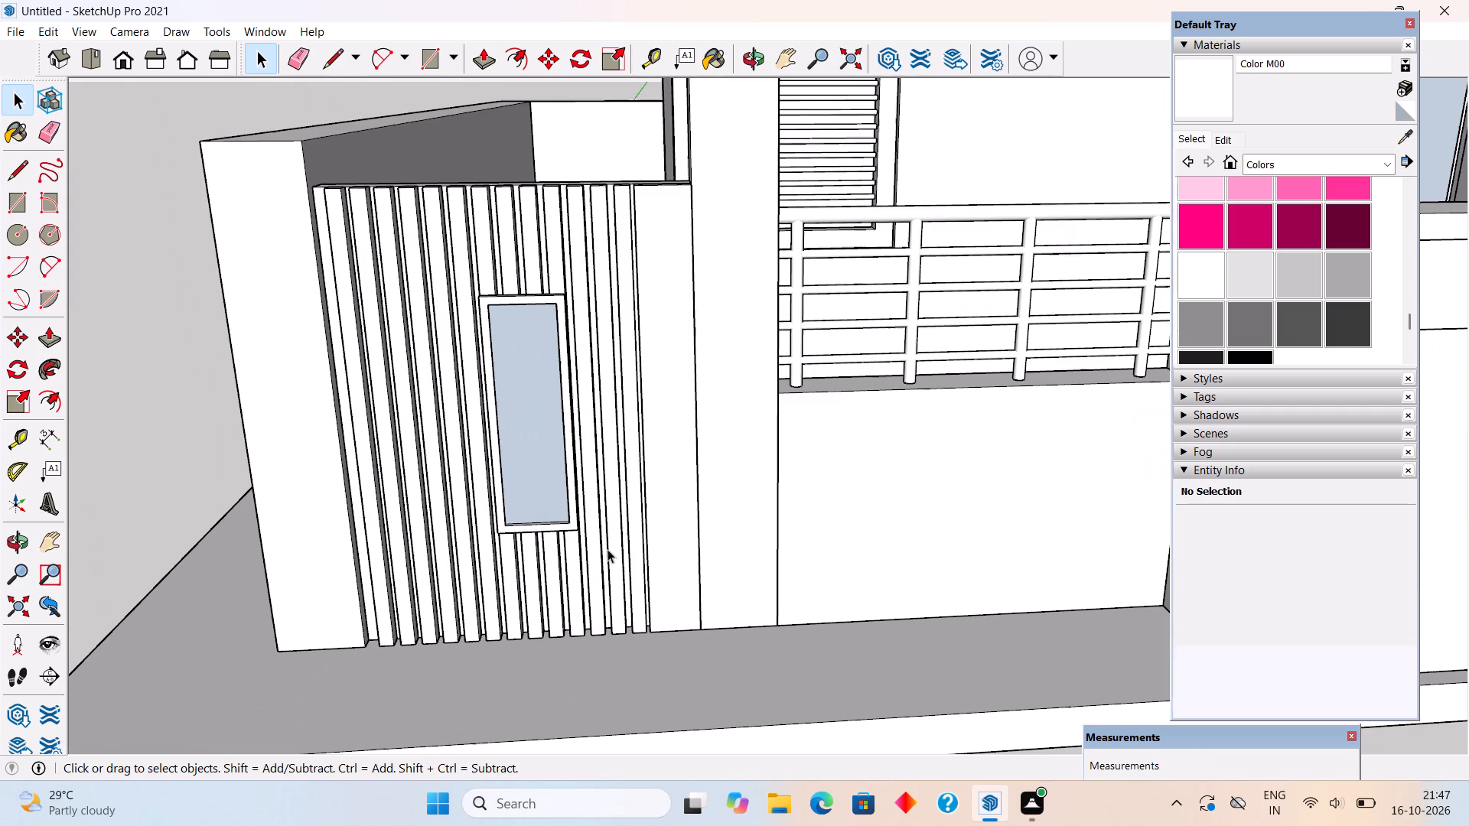
pyautogui.scroll(-2, 1333, 314)
pyautogui.scroll(1, 1321, 266)
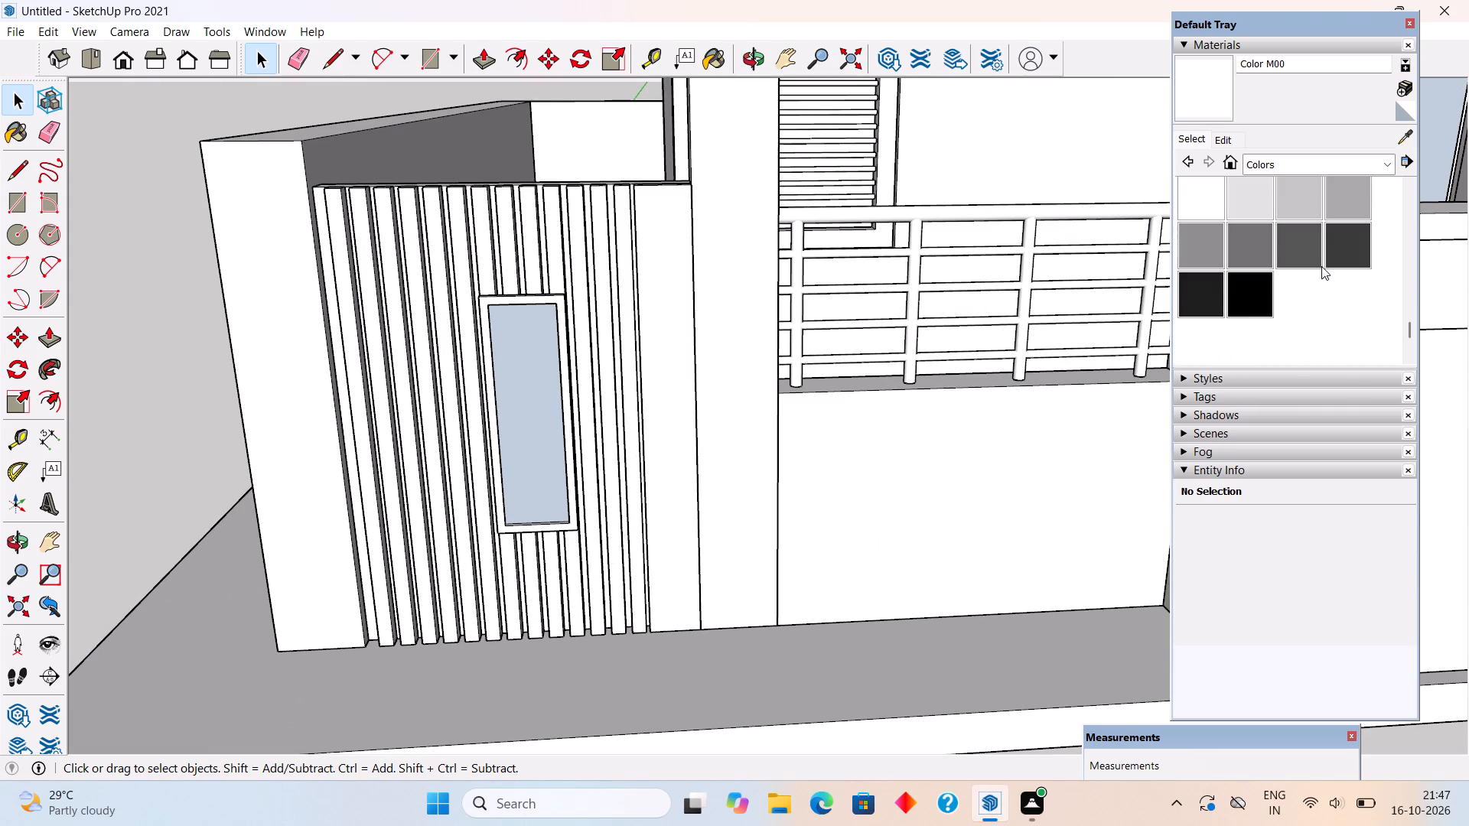
pyautogui.scroll(1, 1321, 266)
pyautogui.scroll(-1, 1342, 276)
pyautogui.click(1342, 247)
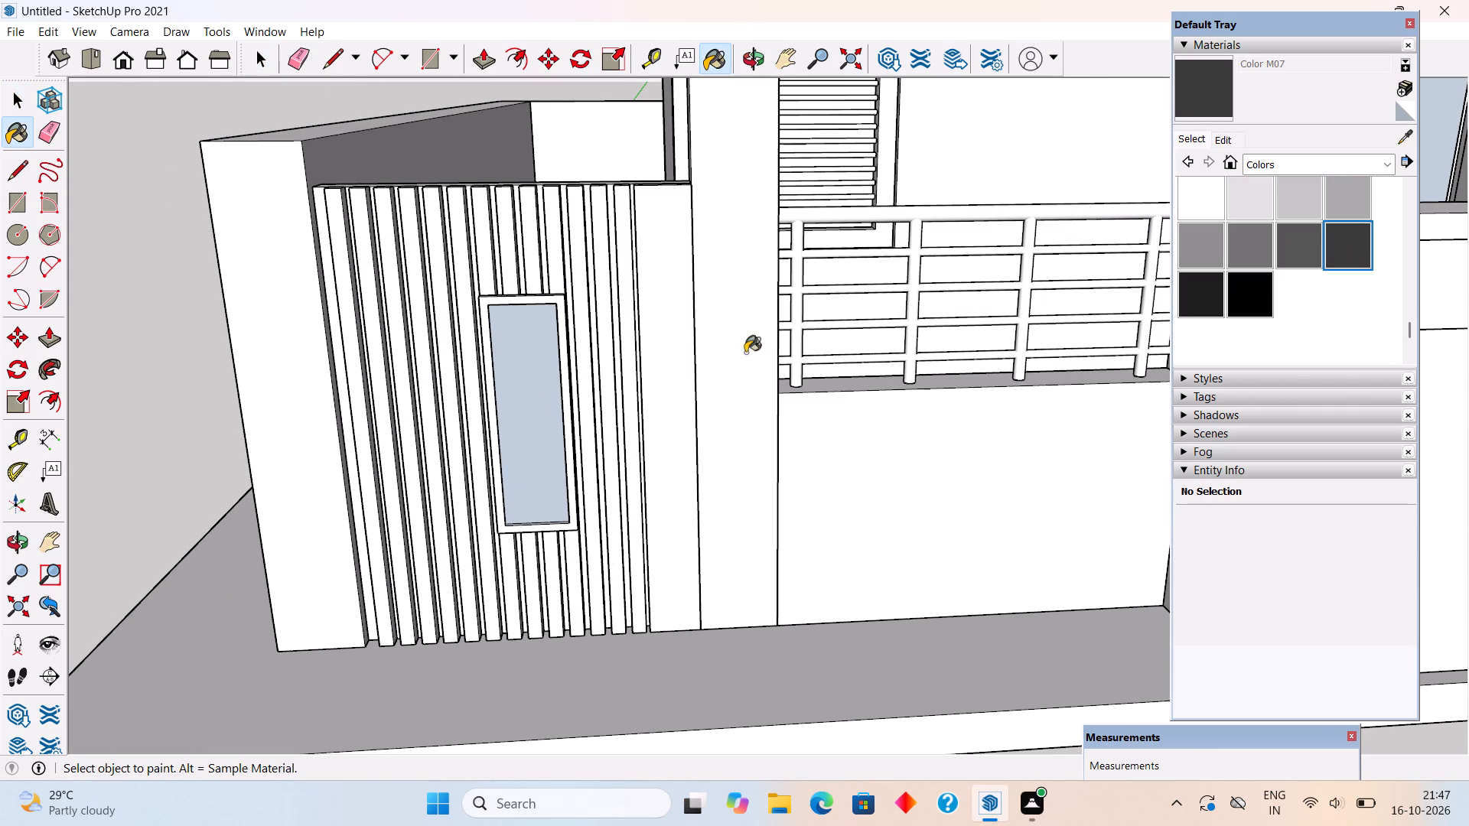
pyautogui.scroll(3, 616, 369)
pyautogui.click(559, 376)
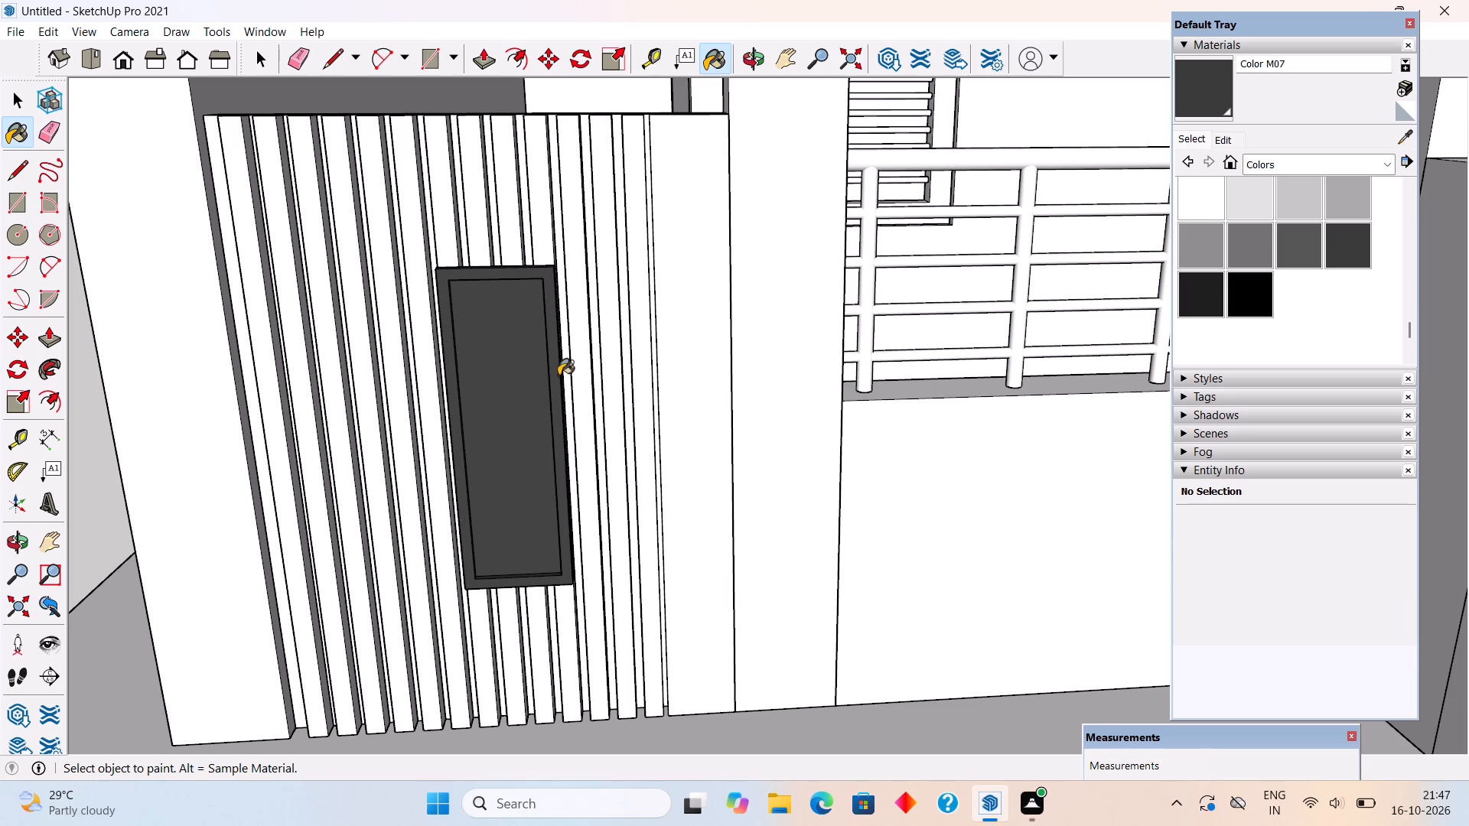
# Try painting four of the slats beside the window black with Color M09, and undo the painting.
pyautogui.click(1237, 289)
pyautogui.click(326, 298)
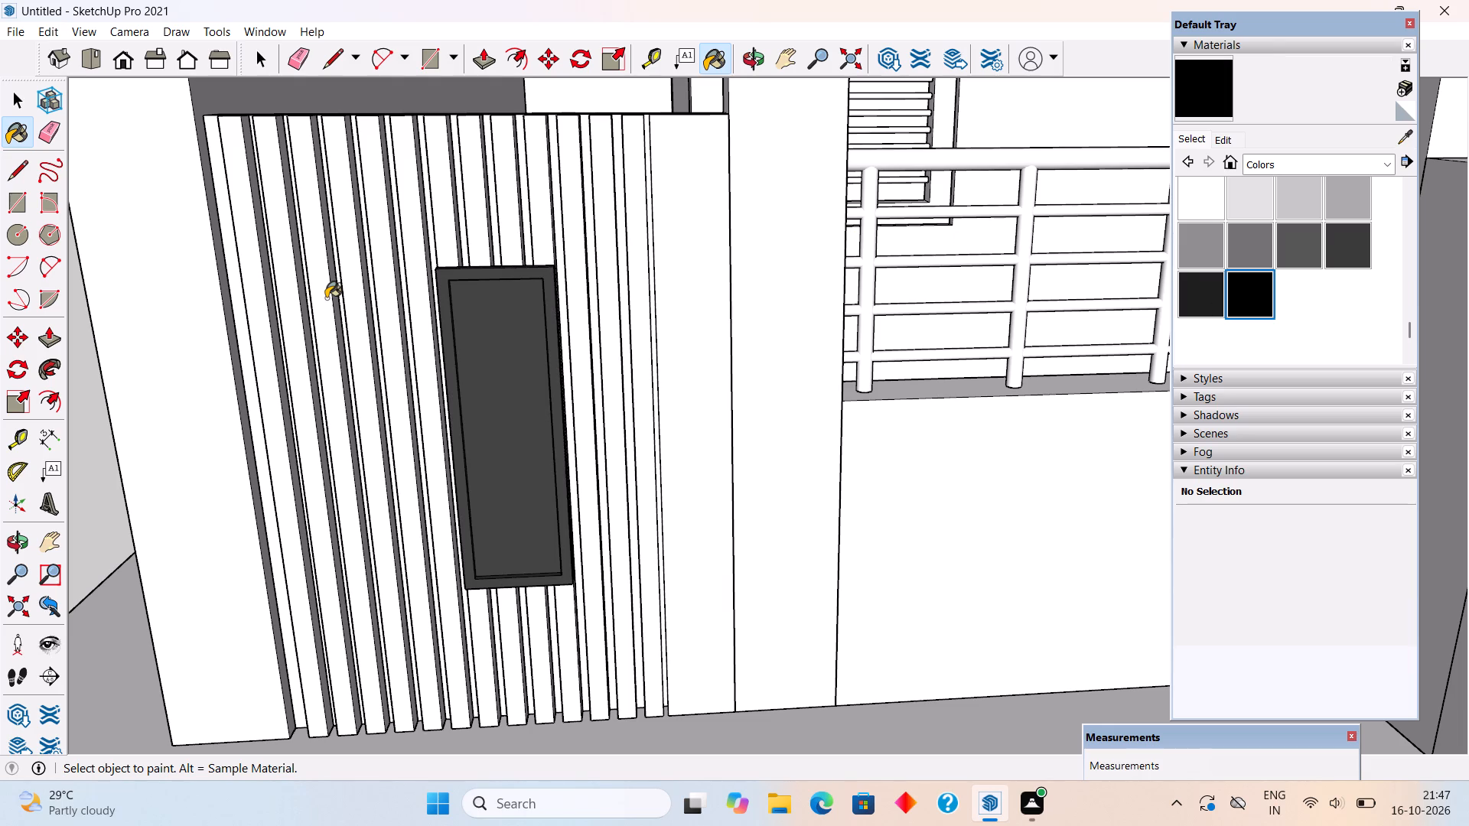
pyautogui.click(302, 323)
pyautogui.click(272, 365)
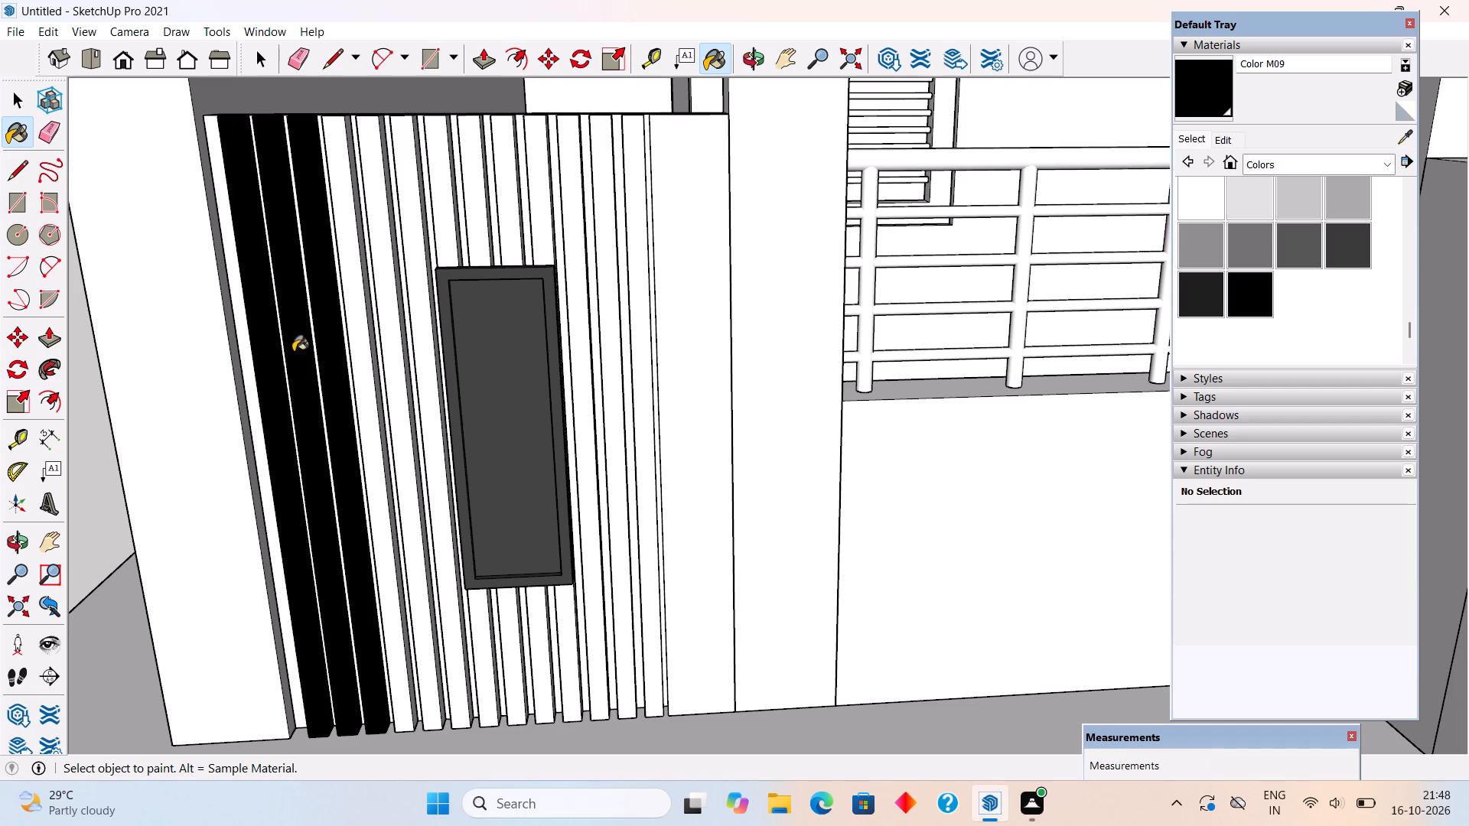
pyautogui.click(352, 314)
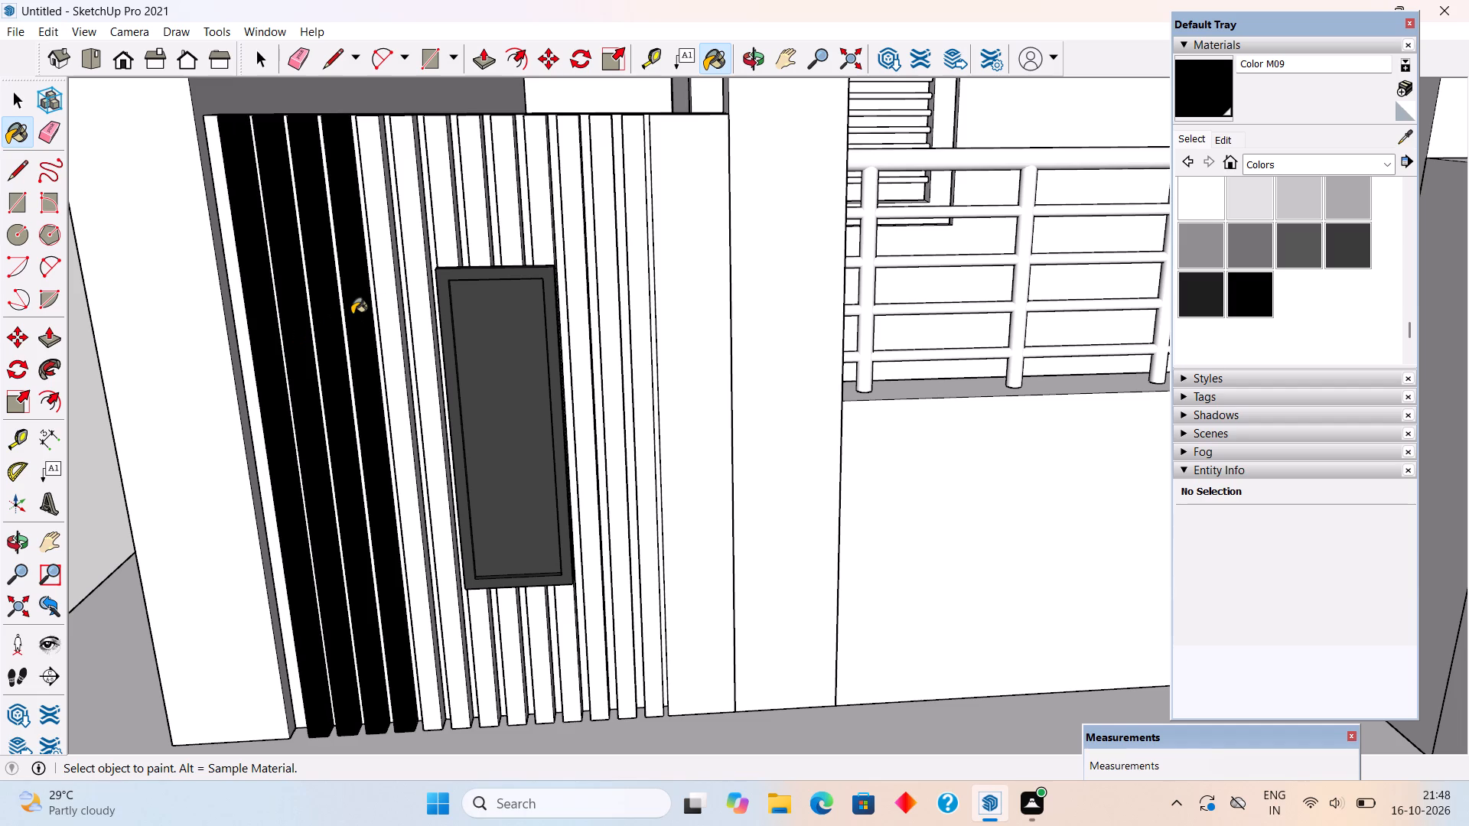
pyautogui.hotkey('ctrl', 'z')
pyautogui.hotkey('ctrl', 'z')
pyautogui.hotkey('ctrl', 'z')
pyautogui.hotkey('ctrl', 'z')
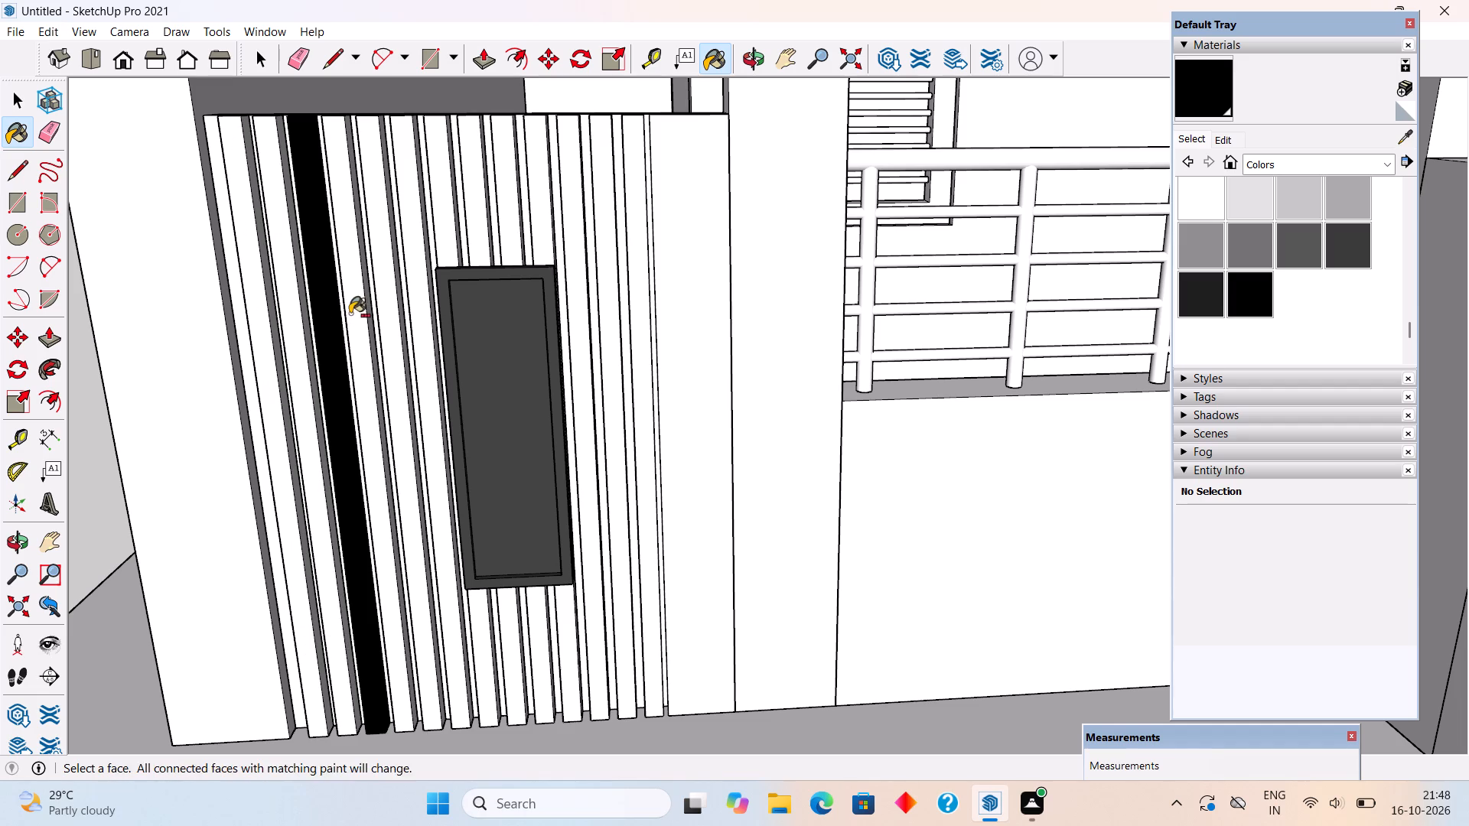
# Open the backing wall behind the slats, select all its geometry, and paint it black with Color M09.
pyautogui.moveTo(374, 322); pyautogui.dragTo(464, 559, button='middle')
pyautogui.click(472, 391)
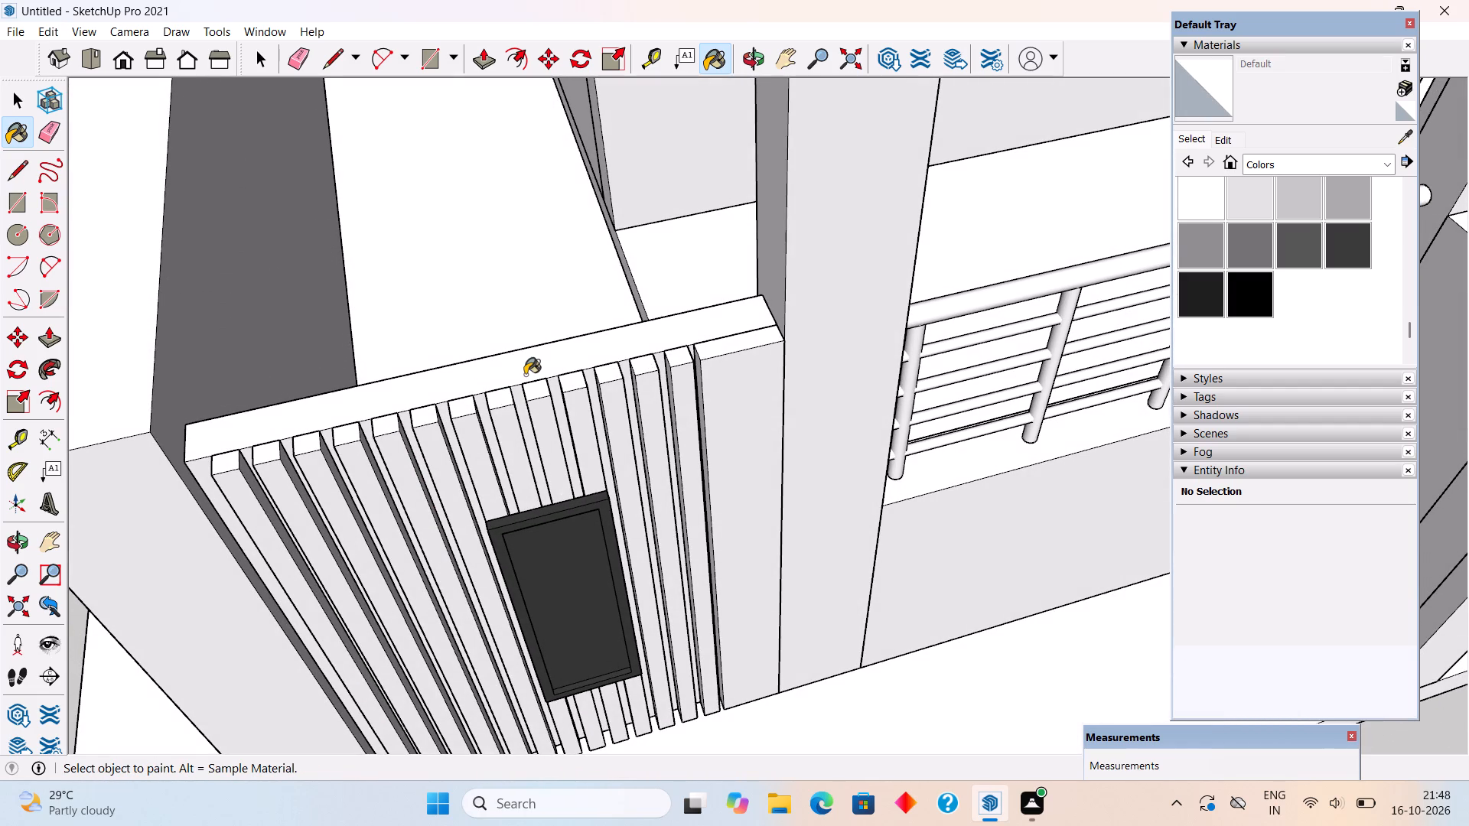
pyautogui.click(526, 372)
pyautogui.scroll(4, 555, 365)
pyautogui.click(556, 364)
pyautogui.click(576, 353)
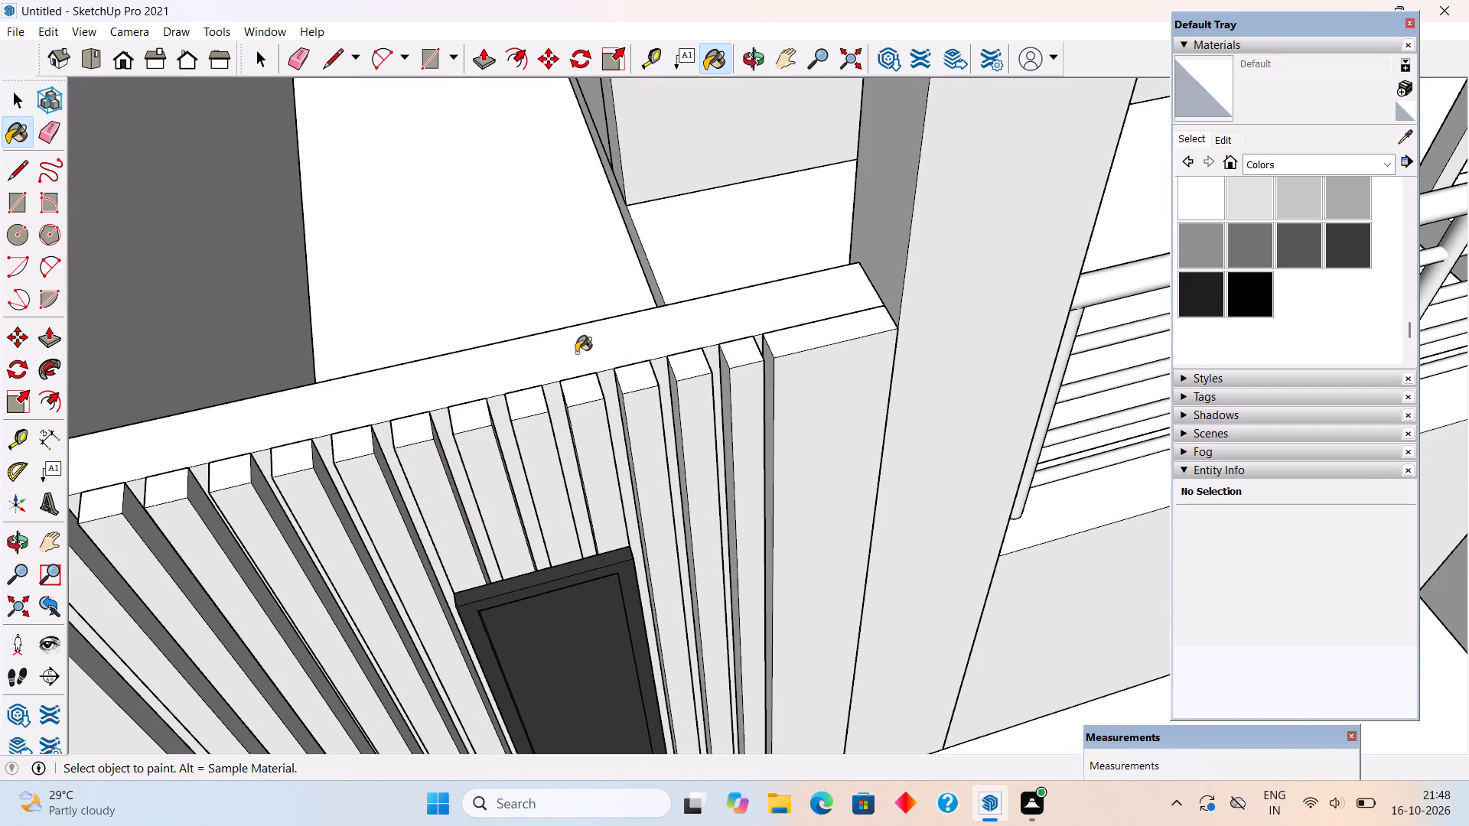
pyautogui.click(552, 385)
pyautogui.tripleClick(552, 395)
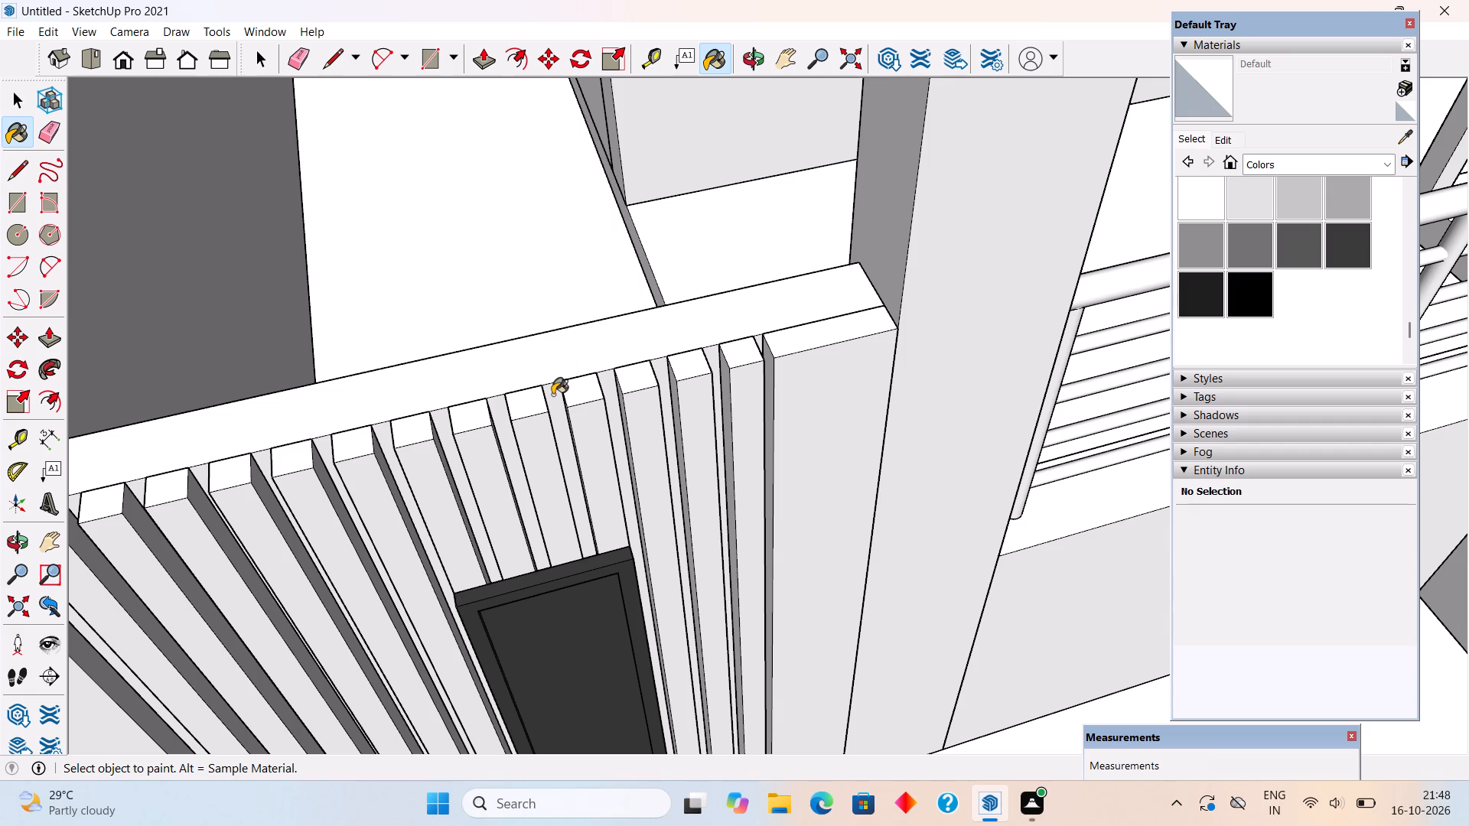
pyautogui.press('space')
pyautogui.tripleClick(552, 395)
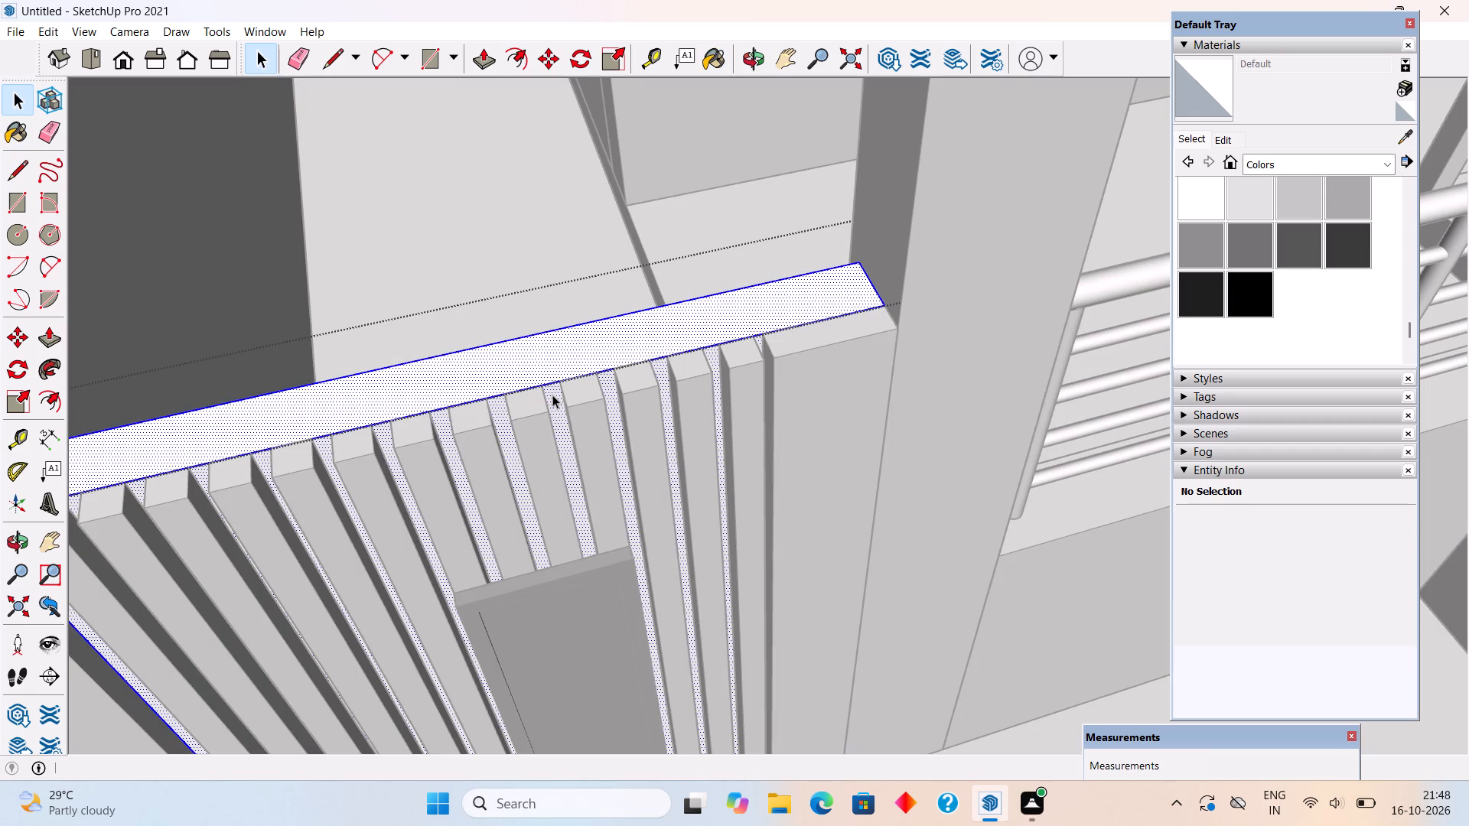
pyautogui.click(1252, 299)
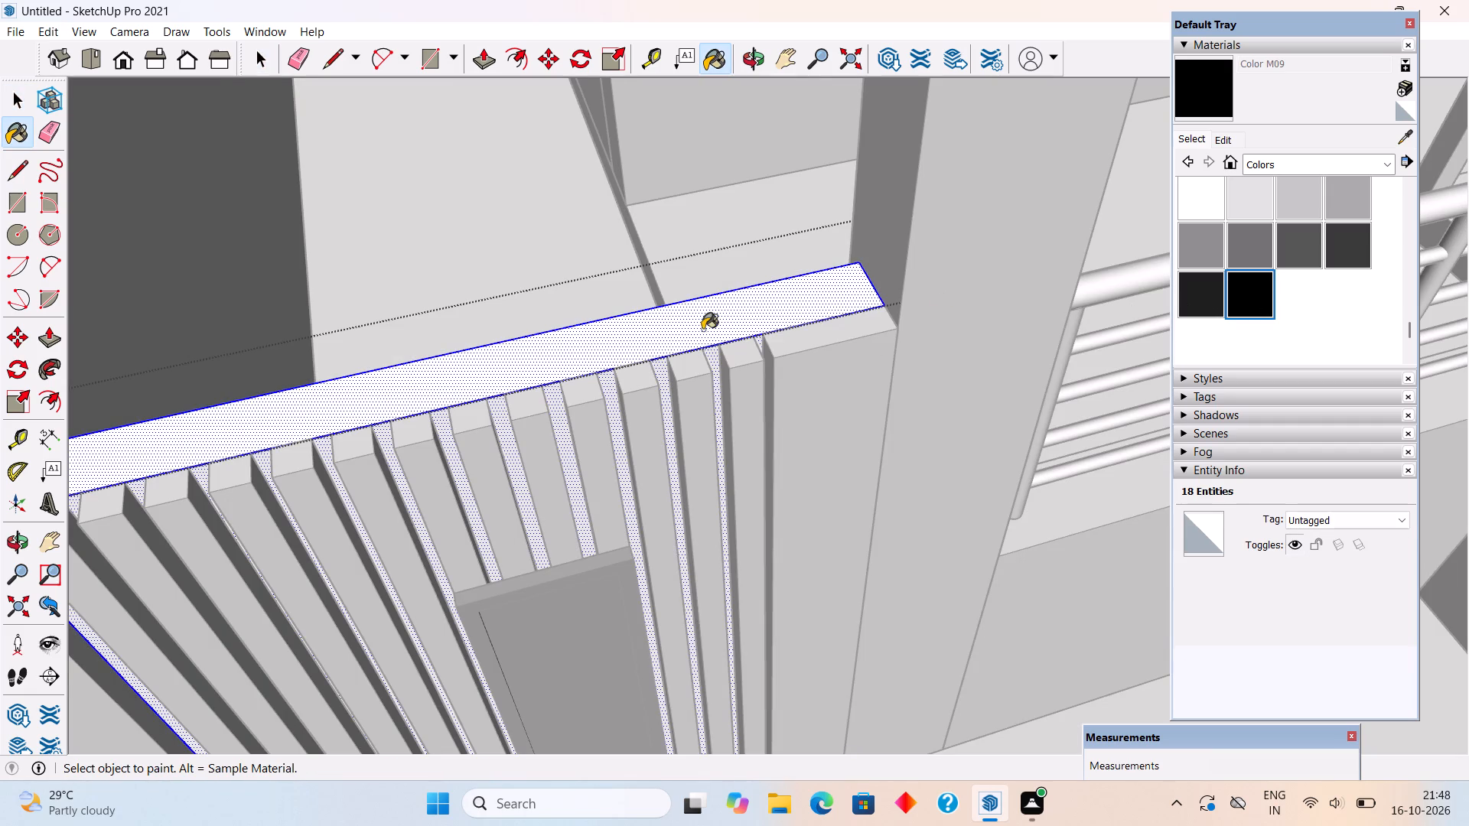
pyautogui.click(686, 337)
pyautogui.press('space')
pyautogui.scroll(-10, 686, 337)
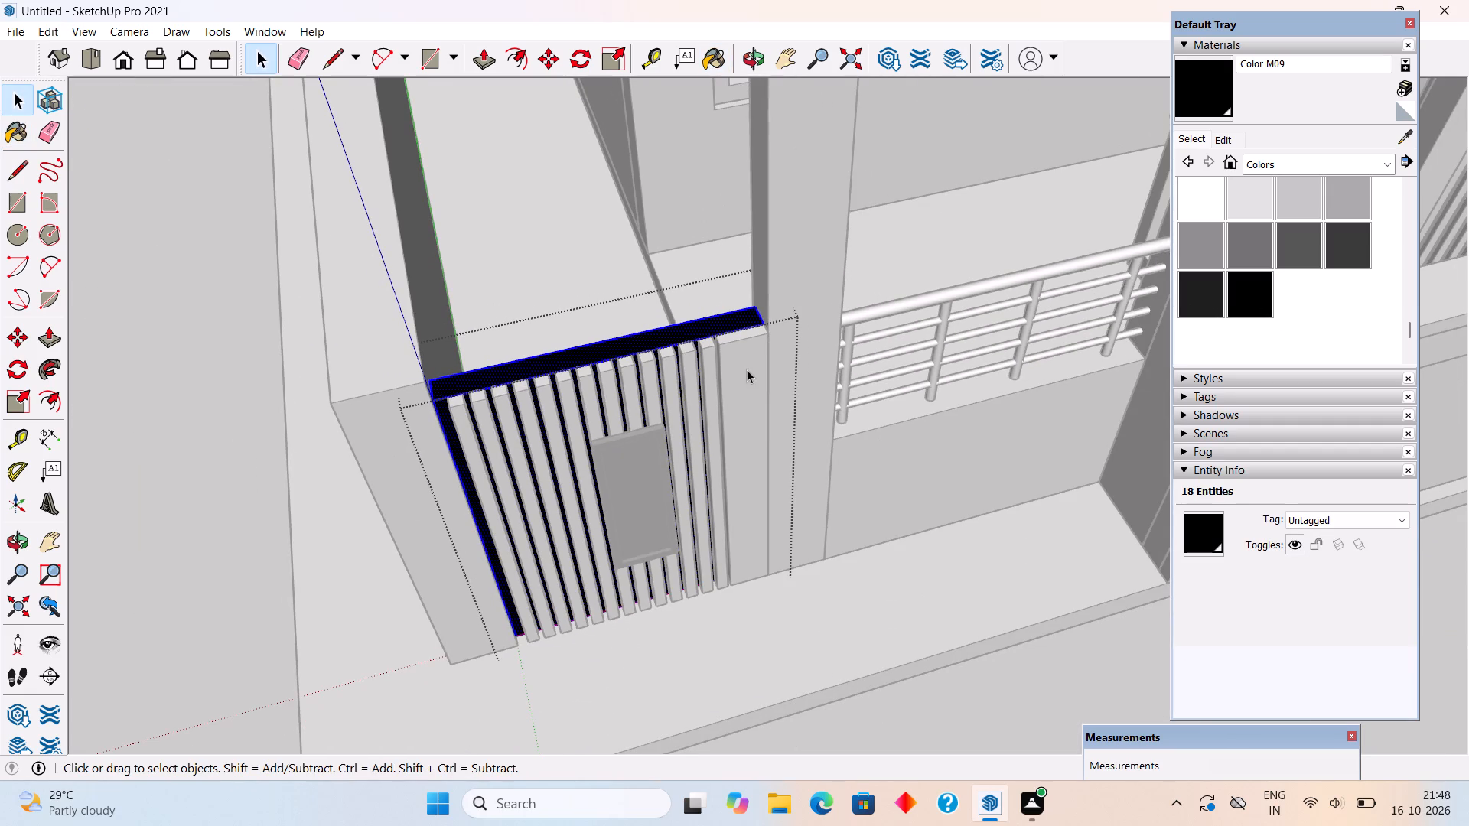
pyautogui.click(112, 328)
# Paint every vertical slat and the wide flat panel at the end of the cladding with Color M08.
pyautogui.moveTo(502, 448); pyautogui.dragTo(482, 313, button='middle')
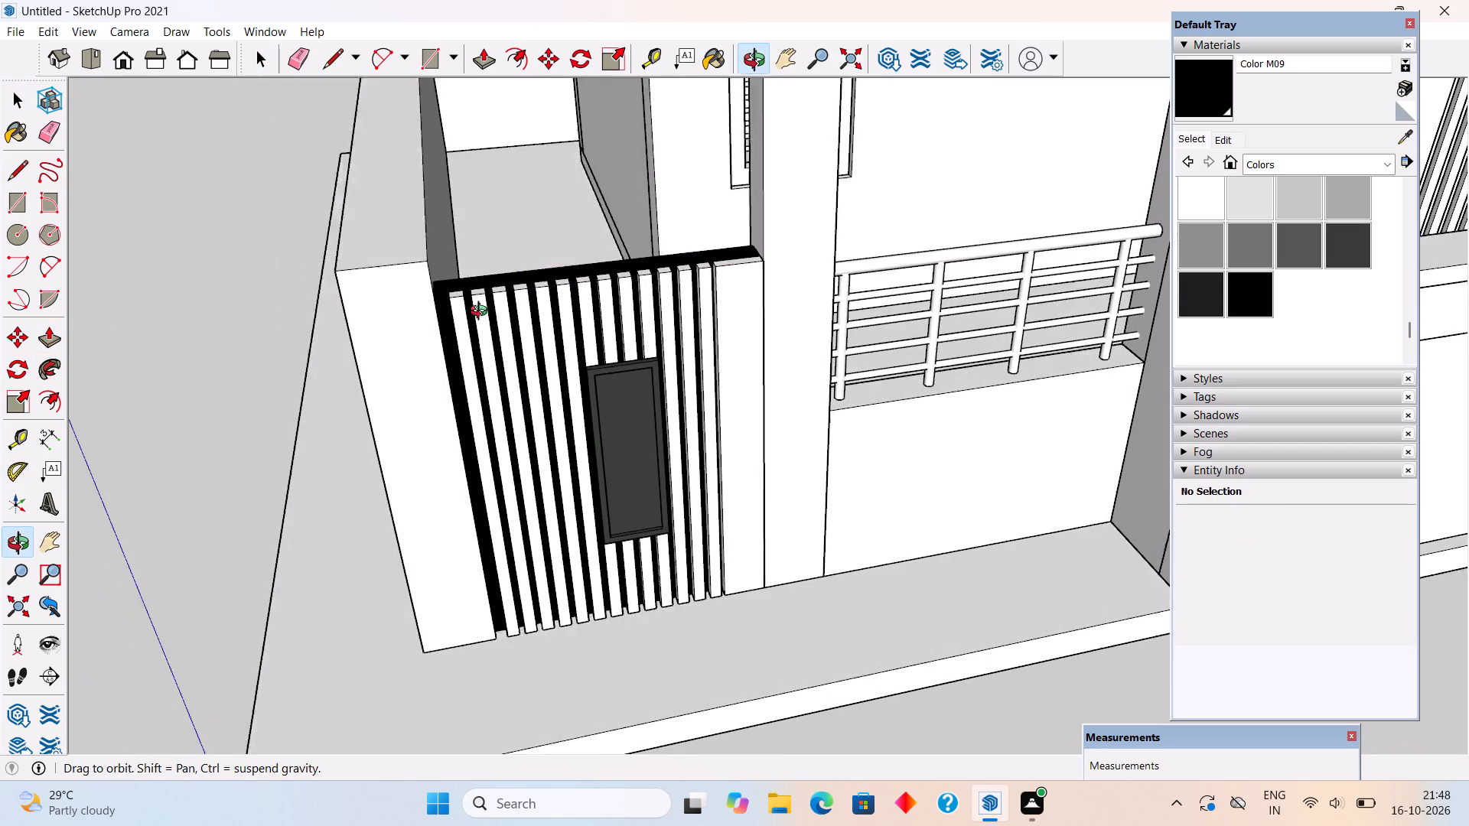
pyautogui.moveTo(482, 313); pyautogui.dragTo(476, 294, button='middle')
pyautogui.click(1210, 297)
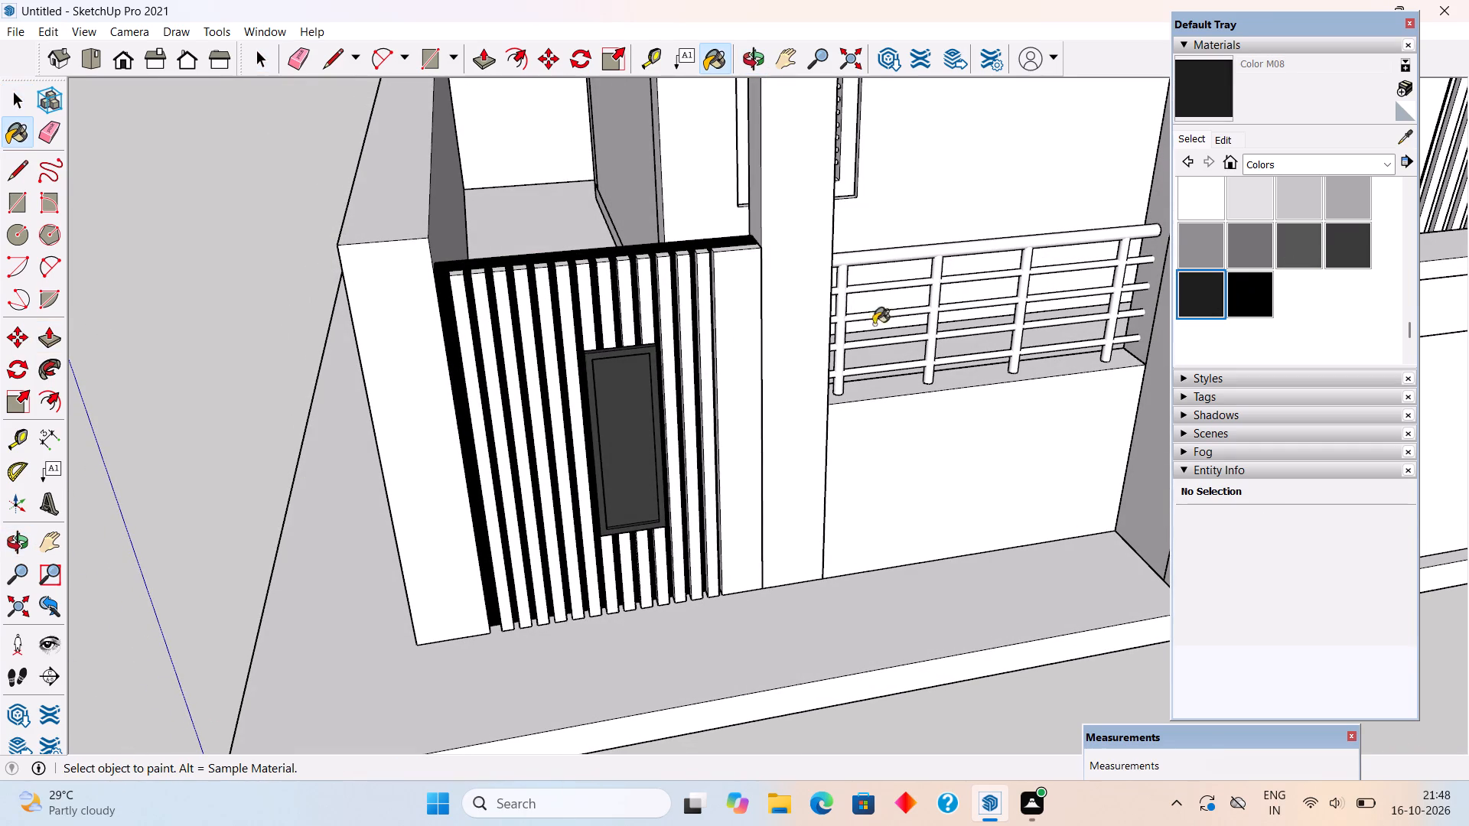
pyautogui.scroll(3, 588, 346)
pyautogui.click(423, 301)
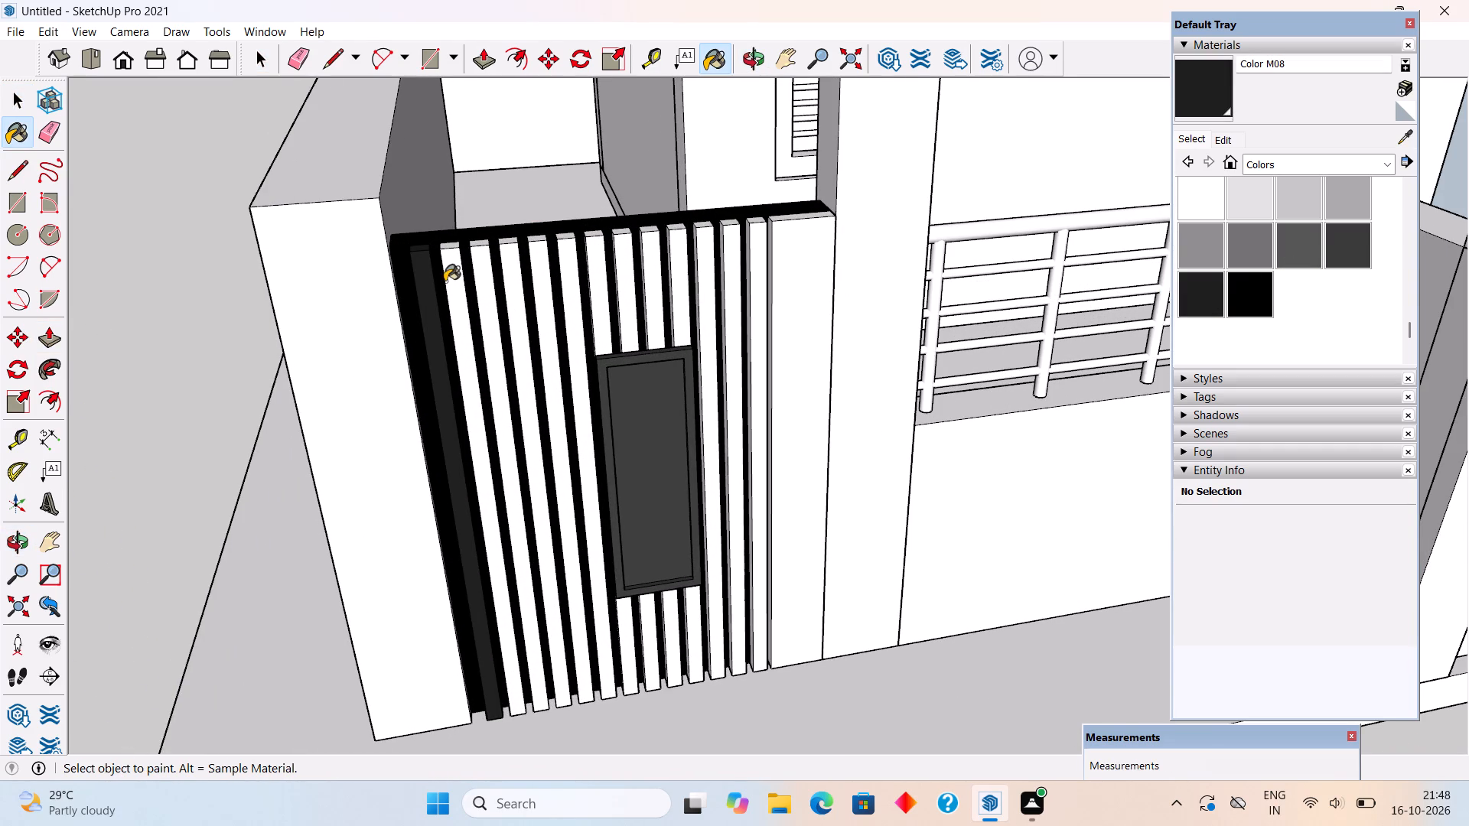
pyautogui.click(445, 281)
pyautogui.click(476, 265)
pyautogui.click(510, 267)
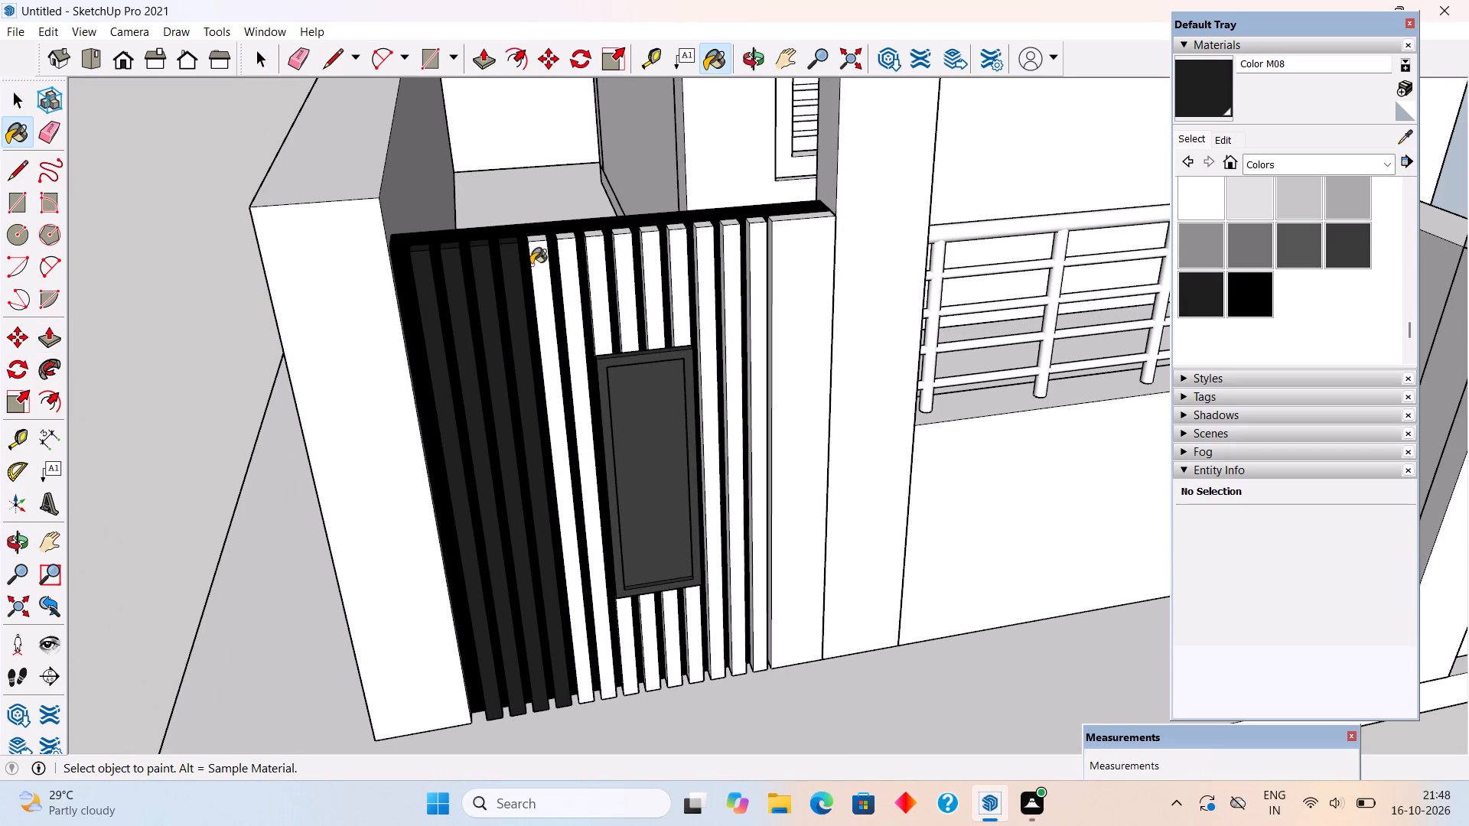
pyautogui.click(532, 264)
pyautogui.click(575, 279)
pyautogui.click(588, 276)
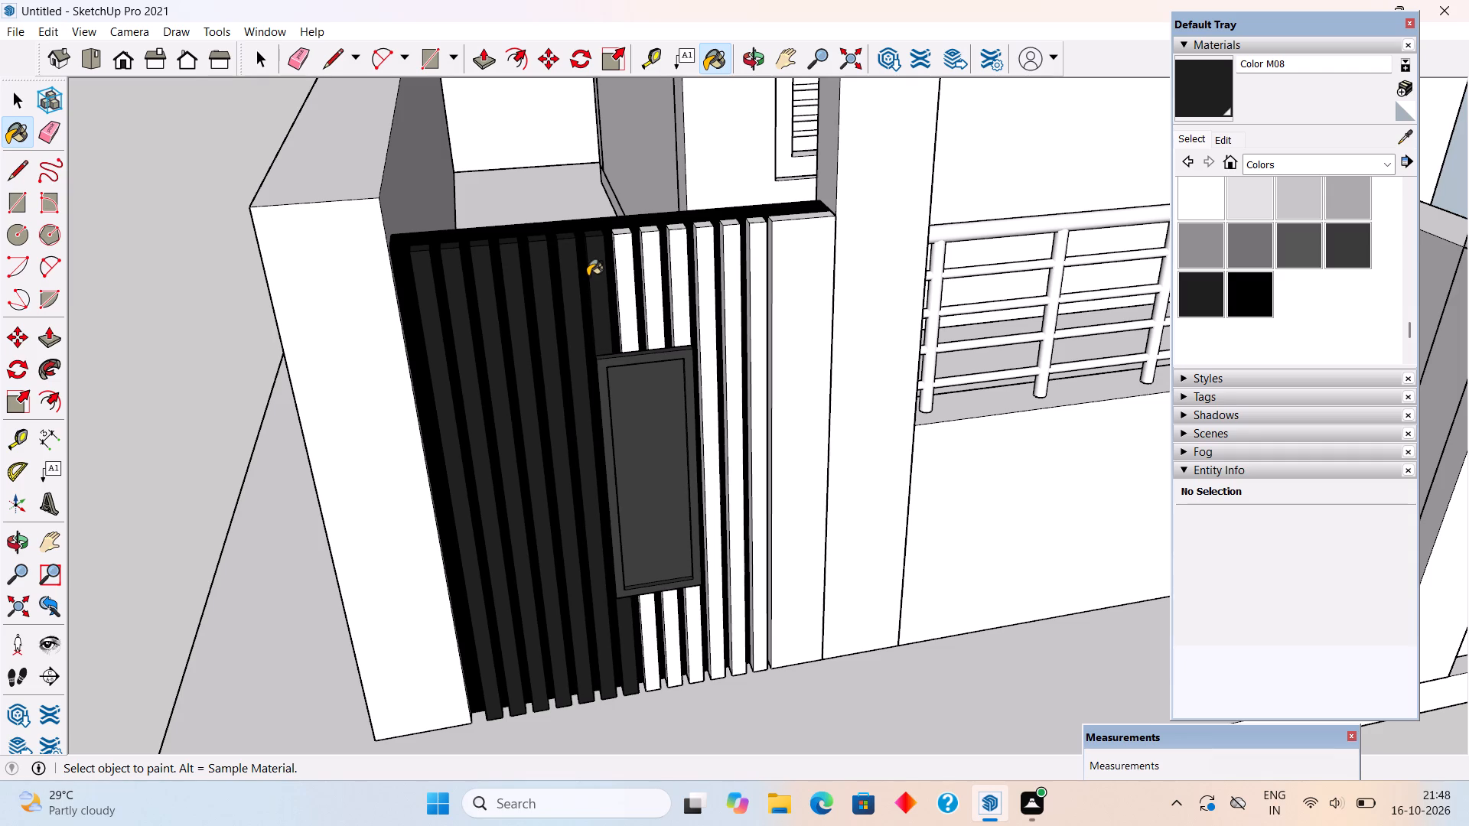
pyautogui.click(627, 264)
pyautogui.click(653, 255)
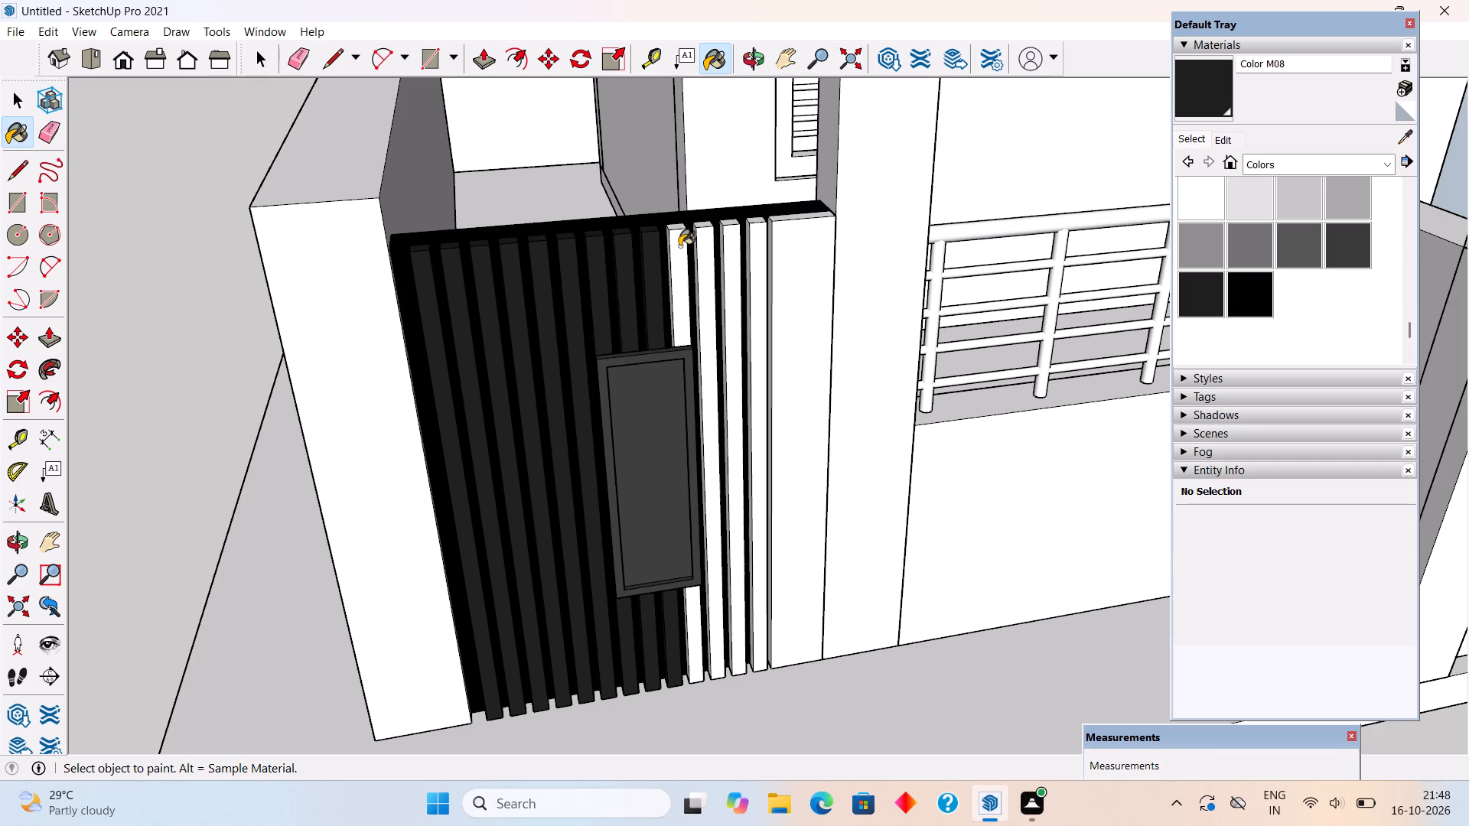
pyautogui.click(679, 246)
pyautogui.click(708, 252)
pyautogui.click(728, 246)
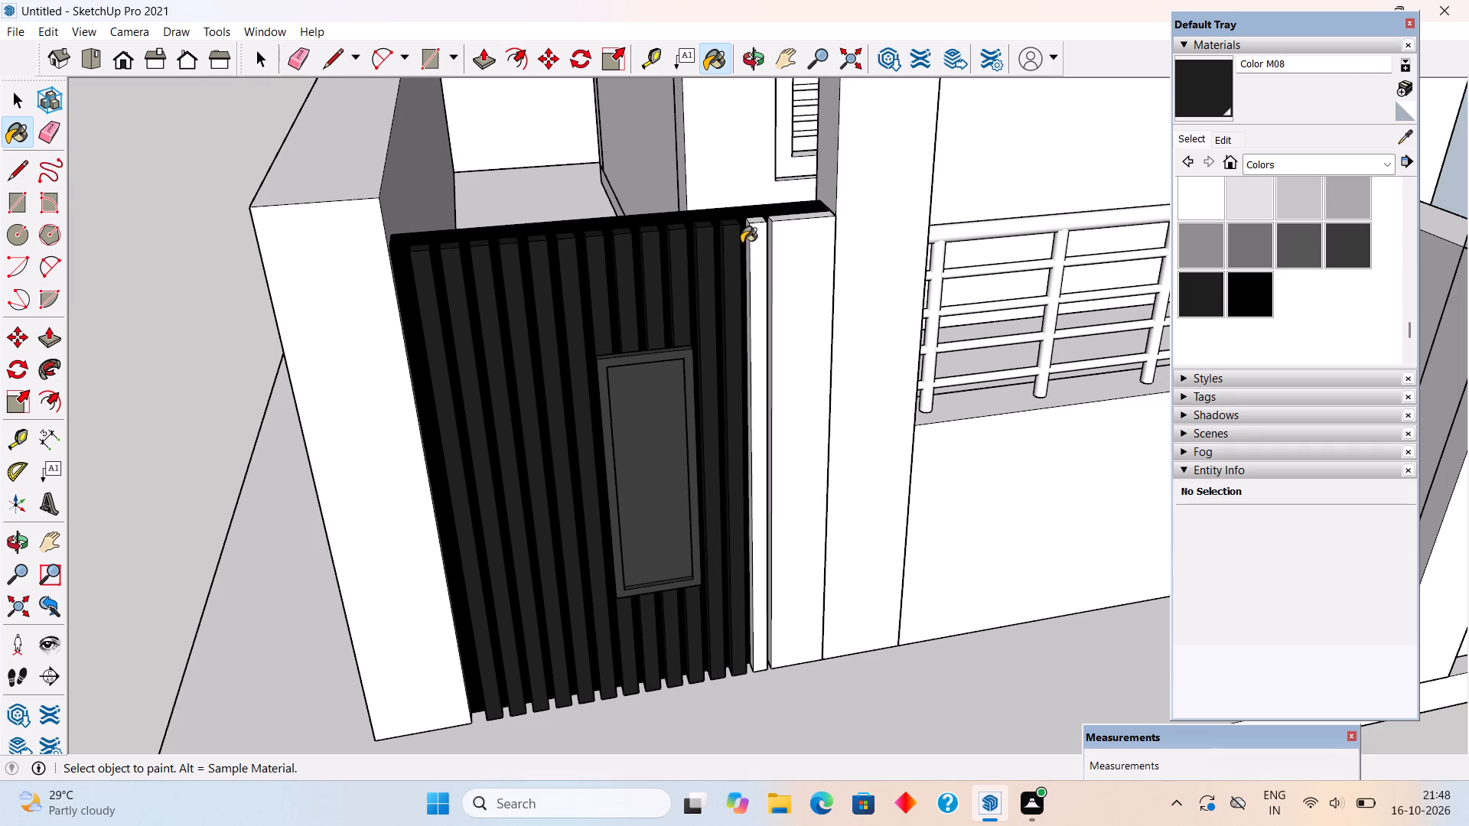
pyautogui.click(748, 242)
pyautogui.click(783, 242)
# Paint only the backing wall's front face behind the slats with the mid-grey Color M05.
pyautogui.scroll(-4, 793, 327)
pyautogui.moveTo(733, 369); pyautogui.dragTo(614, 219, button='middle')
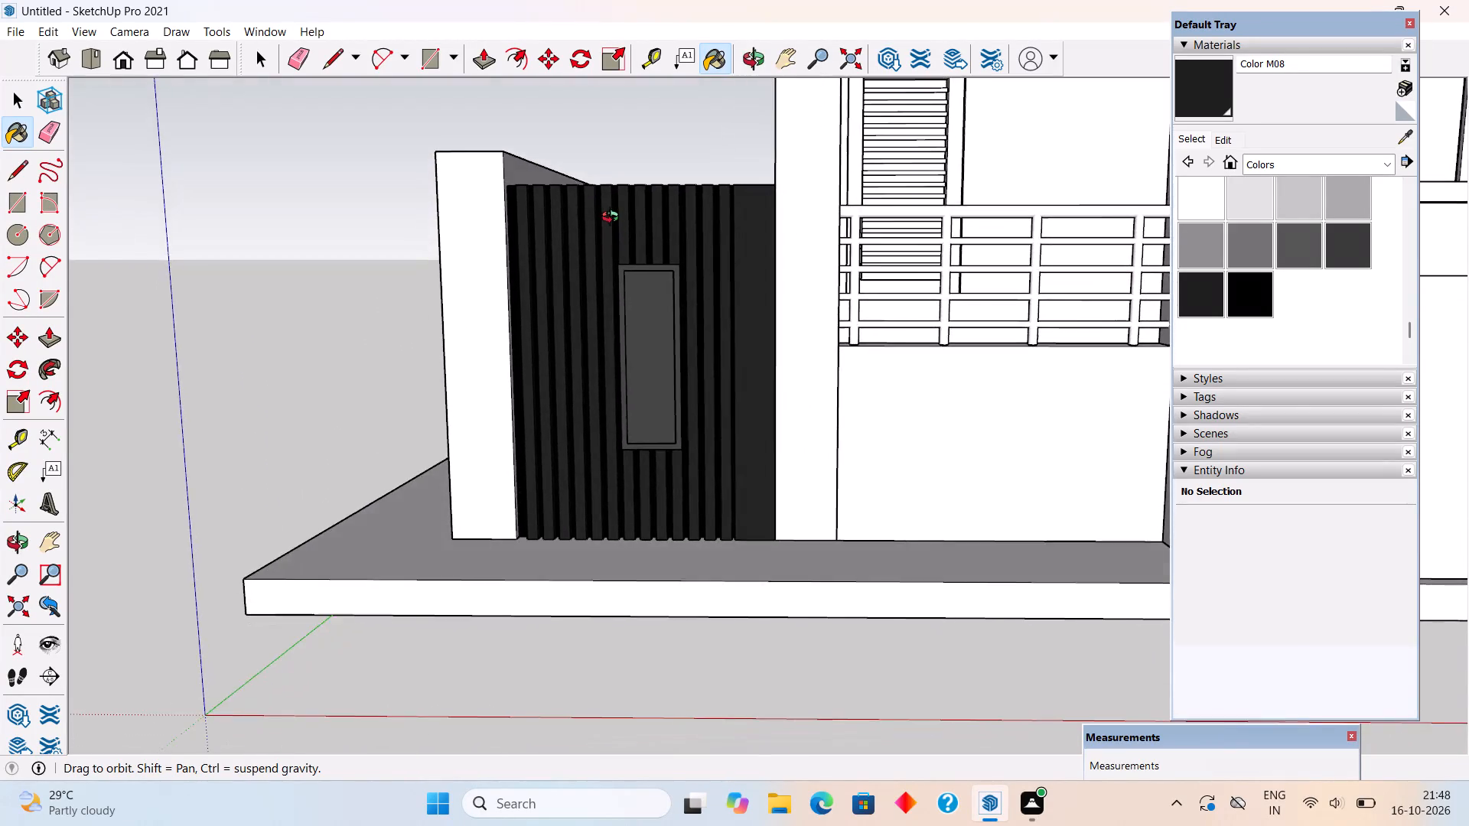
pyautogui.moveTo(614, 219); pyautogui.dragTo(680, 261, button='middle')
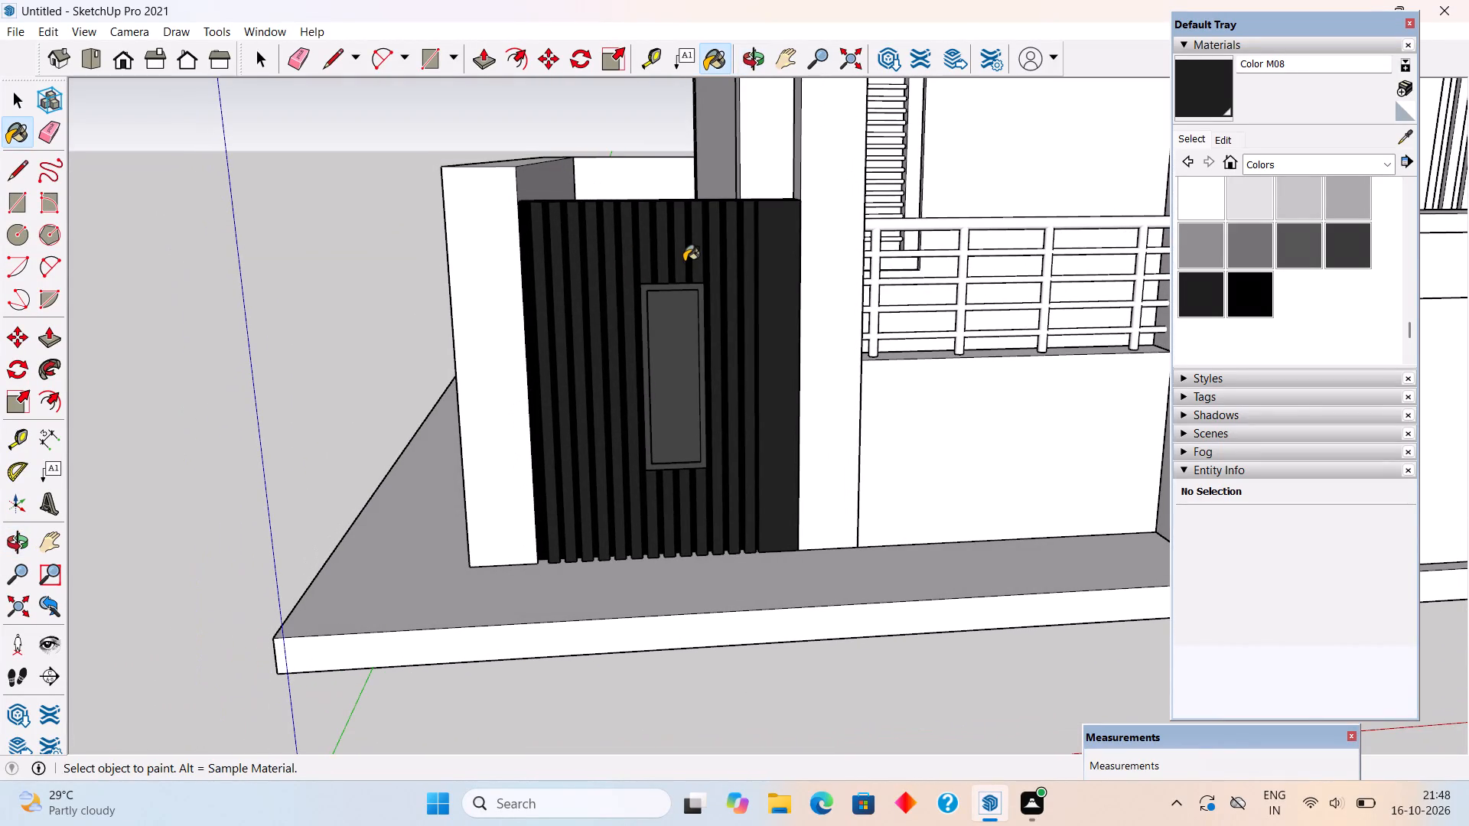
pyautogui.press('space')
pyautogui.scroll(7, 630, 317)
pyautogui.doubleClick(597, 226)
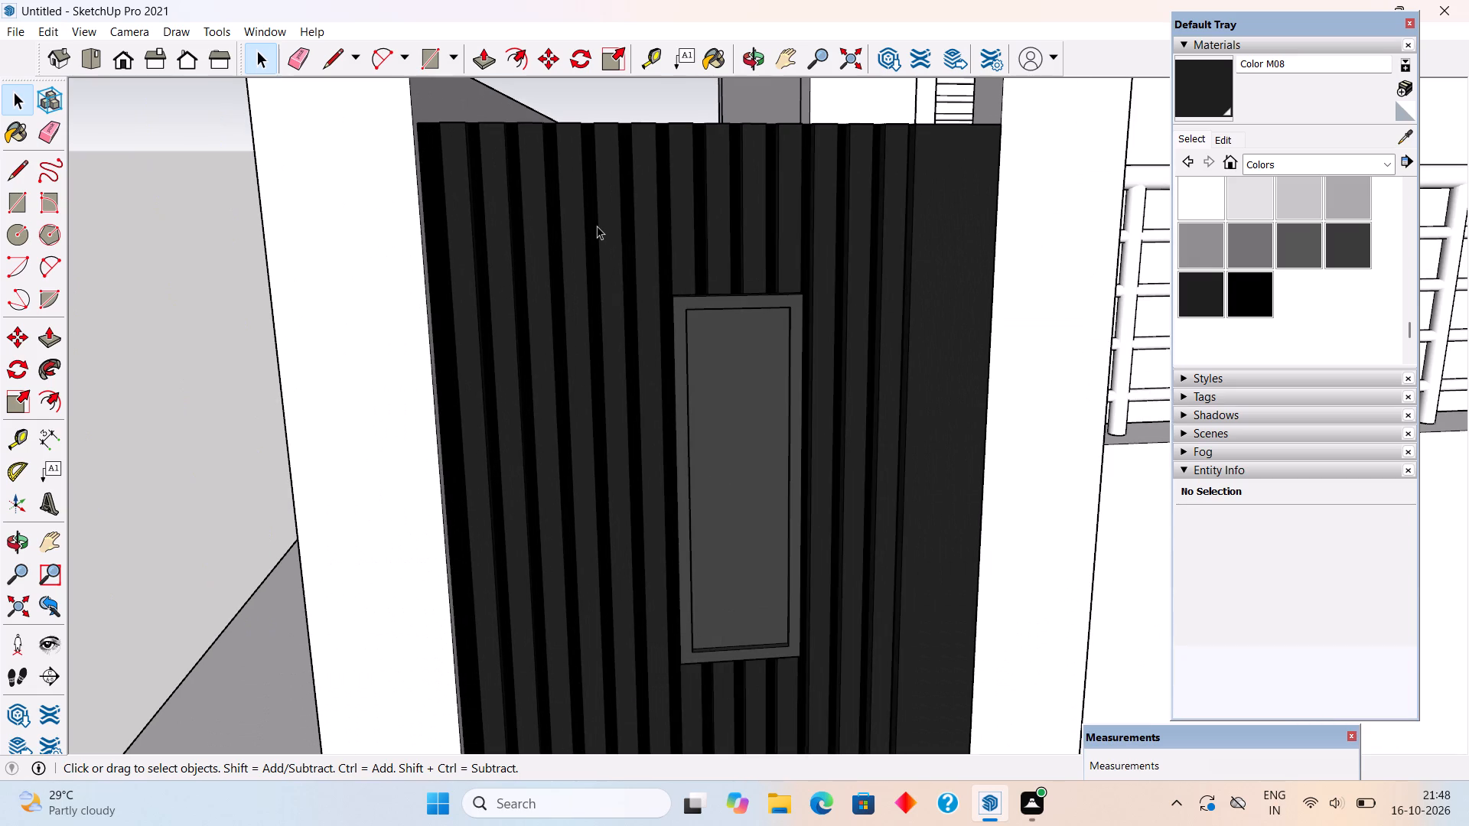
pyautogui.moveTo(600, 259); pyautogui.dragTo(607, 598, button='middle')
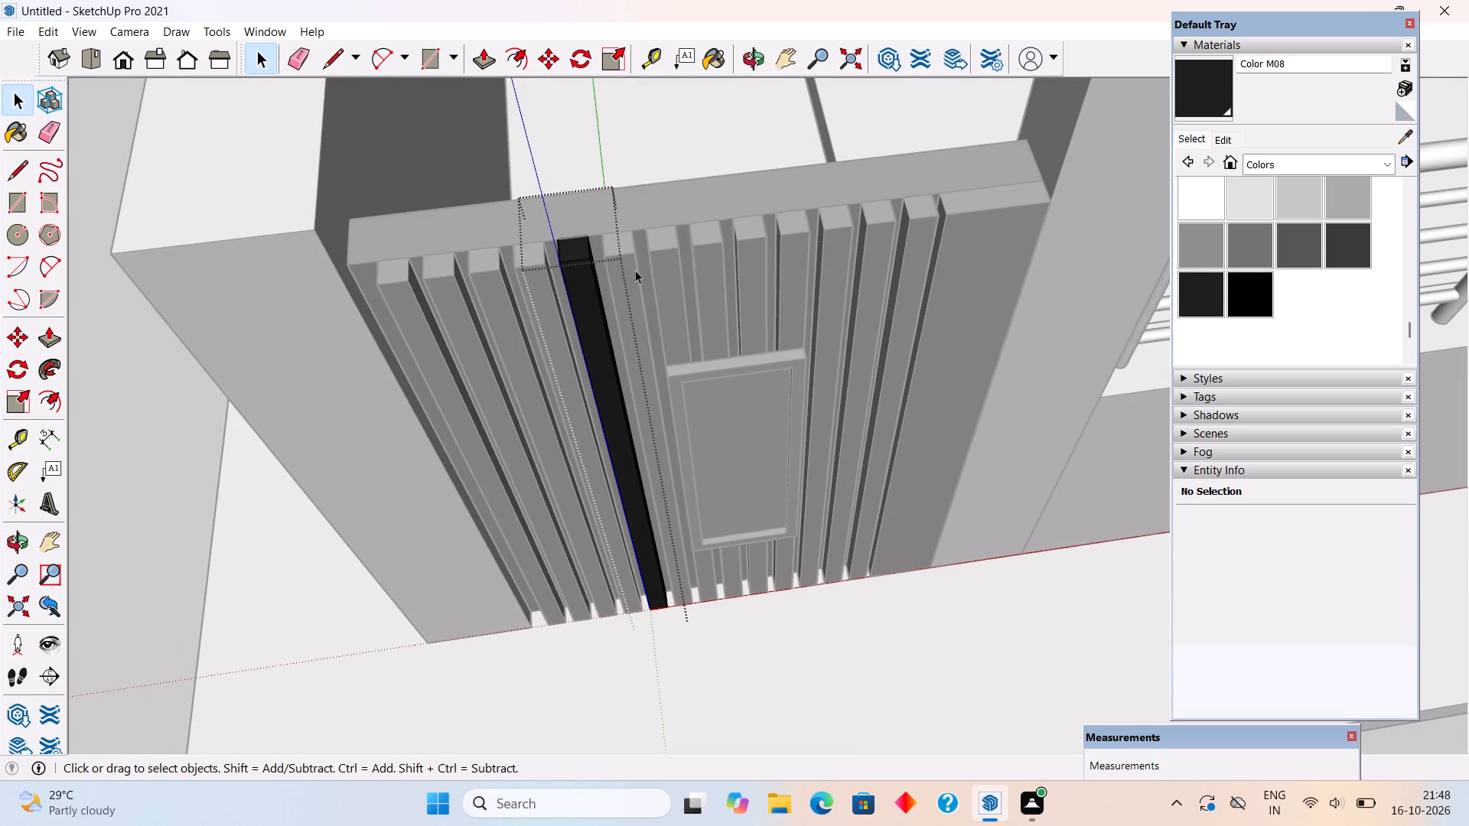
pyautogui.tripleClick(644, 216)
pyautogui.click(640, 248)
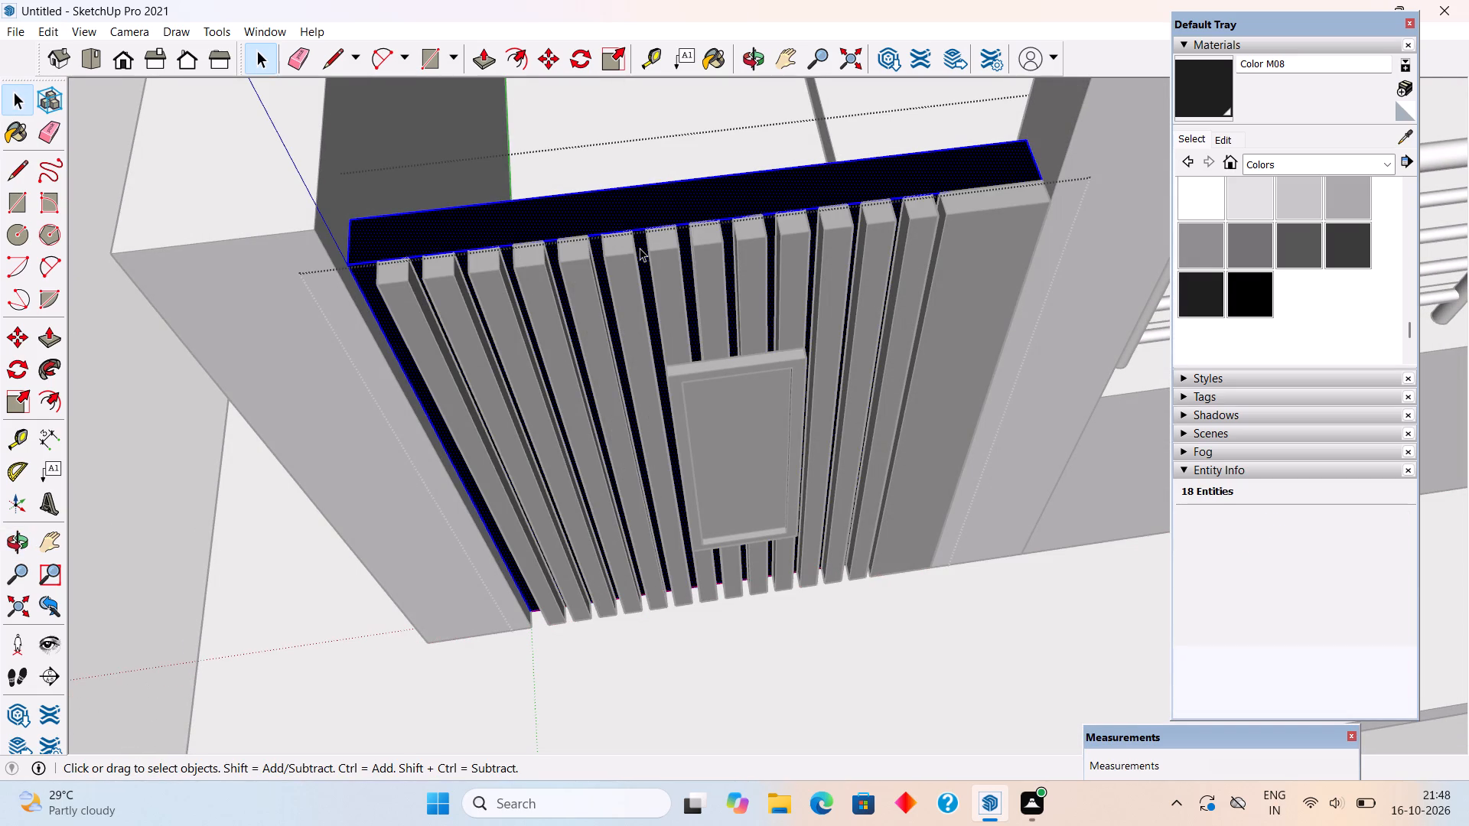
pyautogui.click(1245, 246)
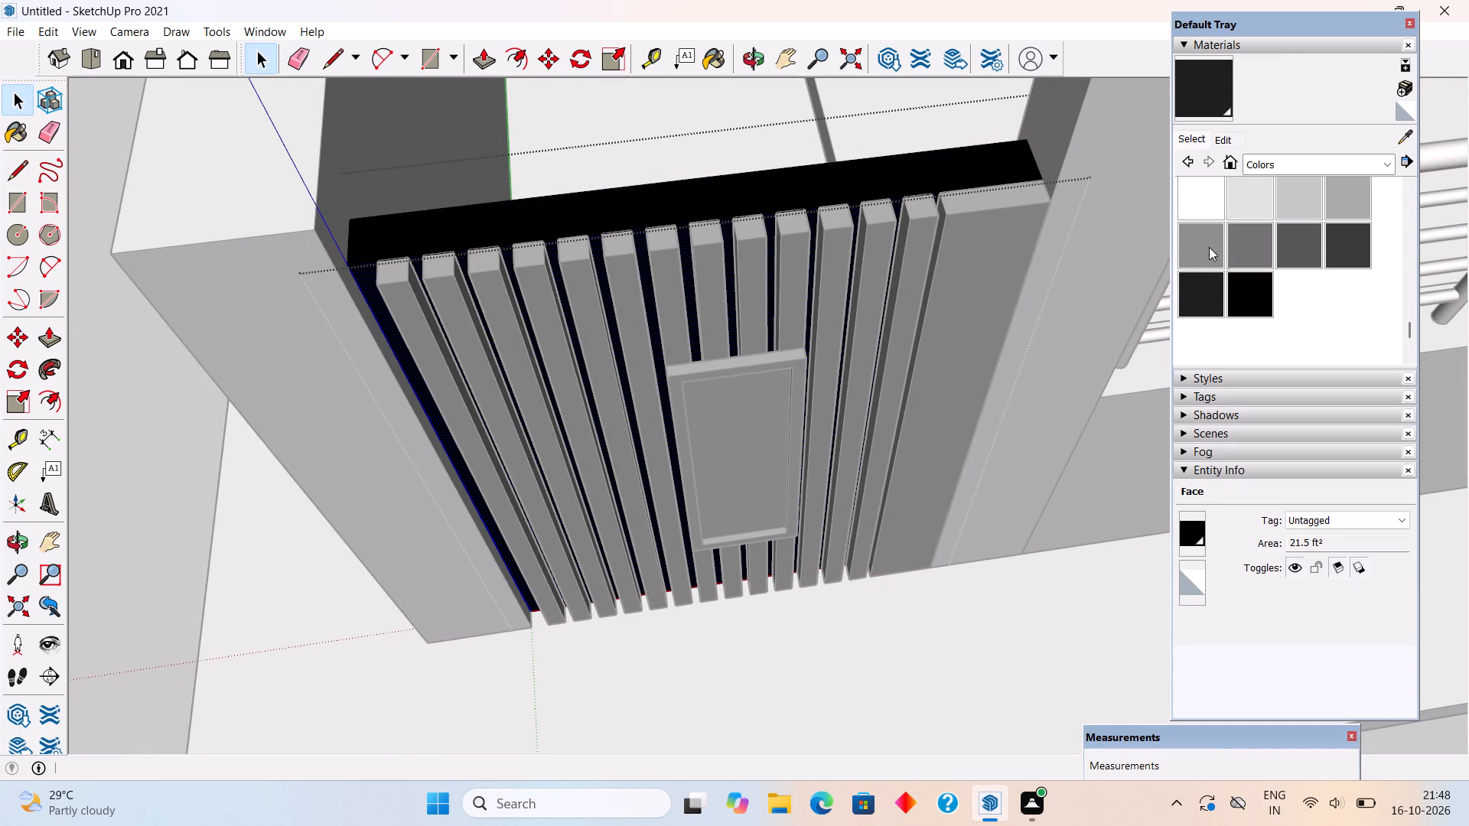
pyautogui.click(728, 233)
pyautogui.press('space')
pyautogui.scroll(-5, 728, 233)
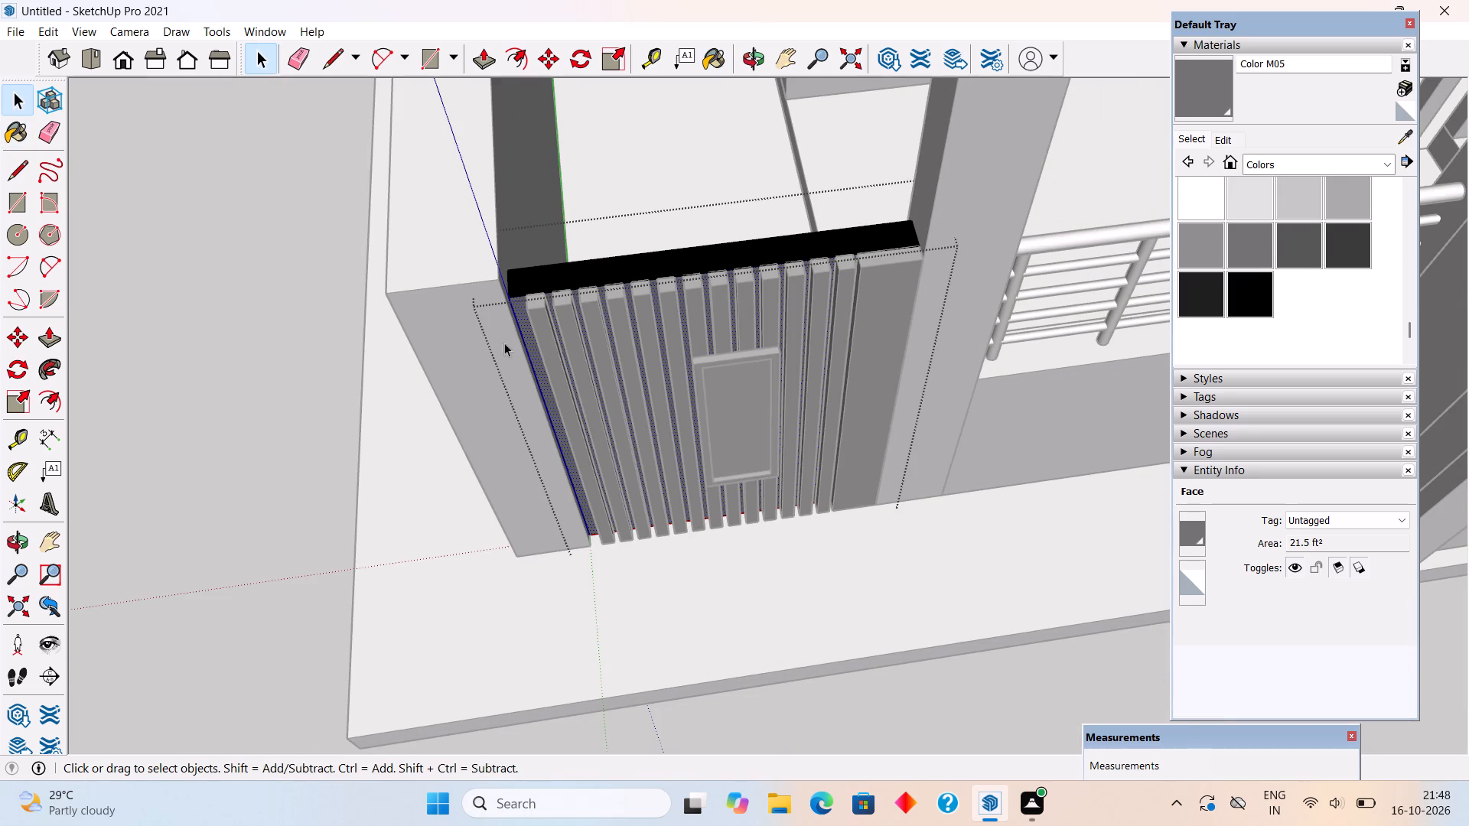
pyautogui.click(253, 263)
# Inside the small window's group, paint the inner pane face with Color M05.
pyautogui.moveTo(744, 418); pyautogui.dragTo(619, 164, button='middle')
pyautogui.scroll(-4, 660, 210)
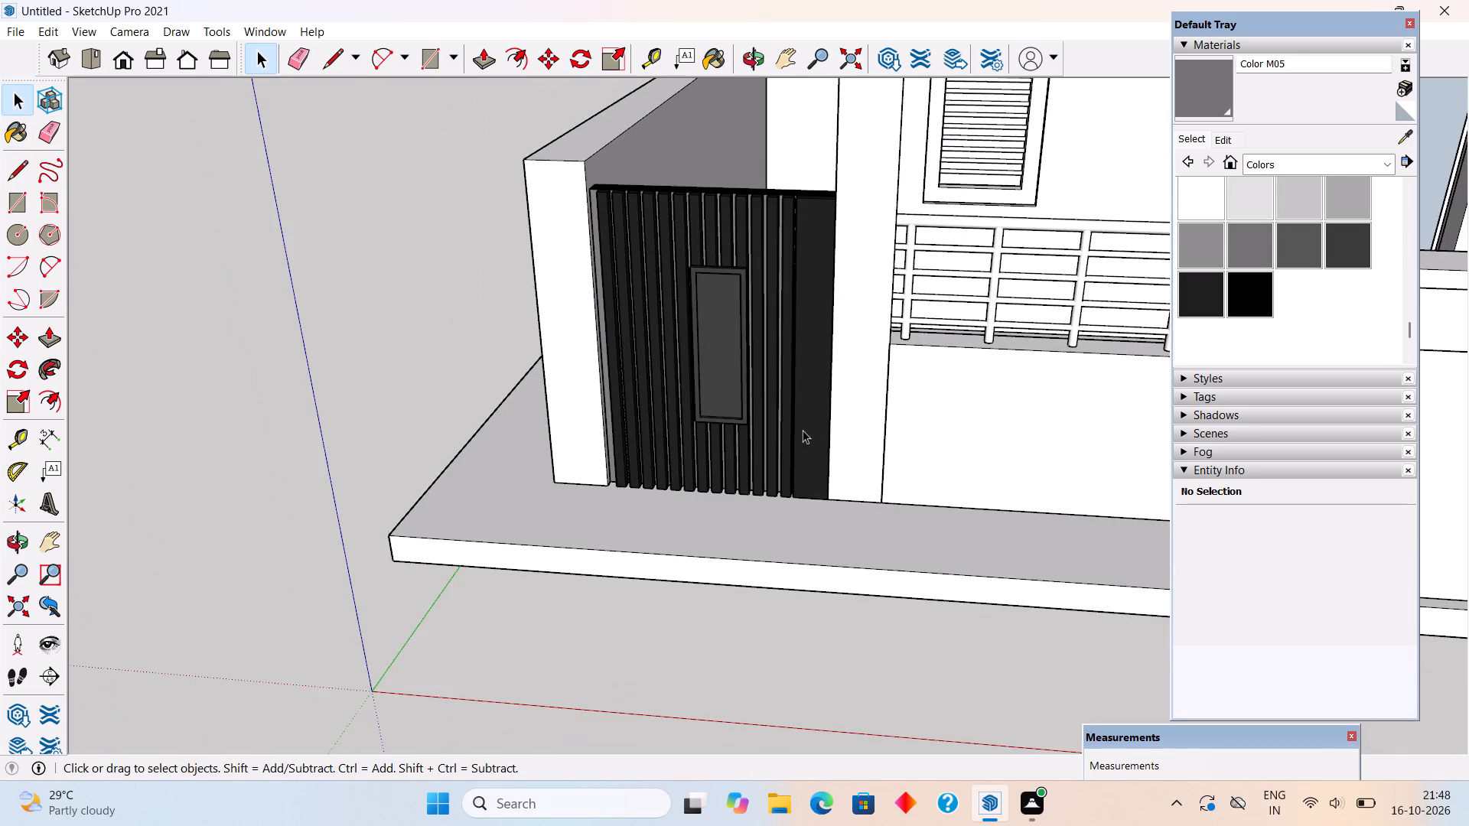
pyautogui.moveTo(804, 432); pyautogui.dragTo(924, 398, button='middle')
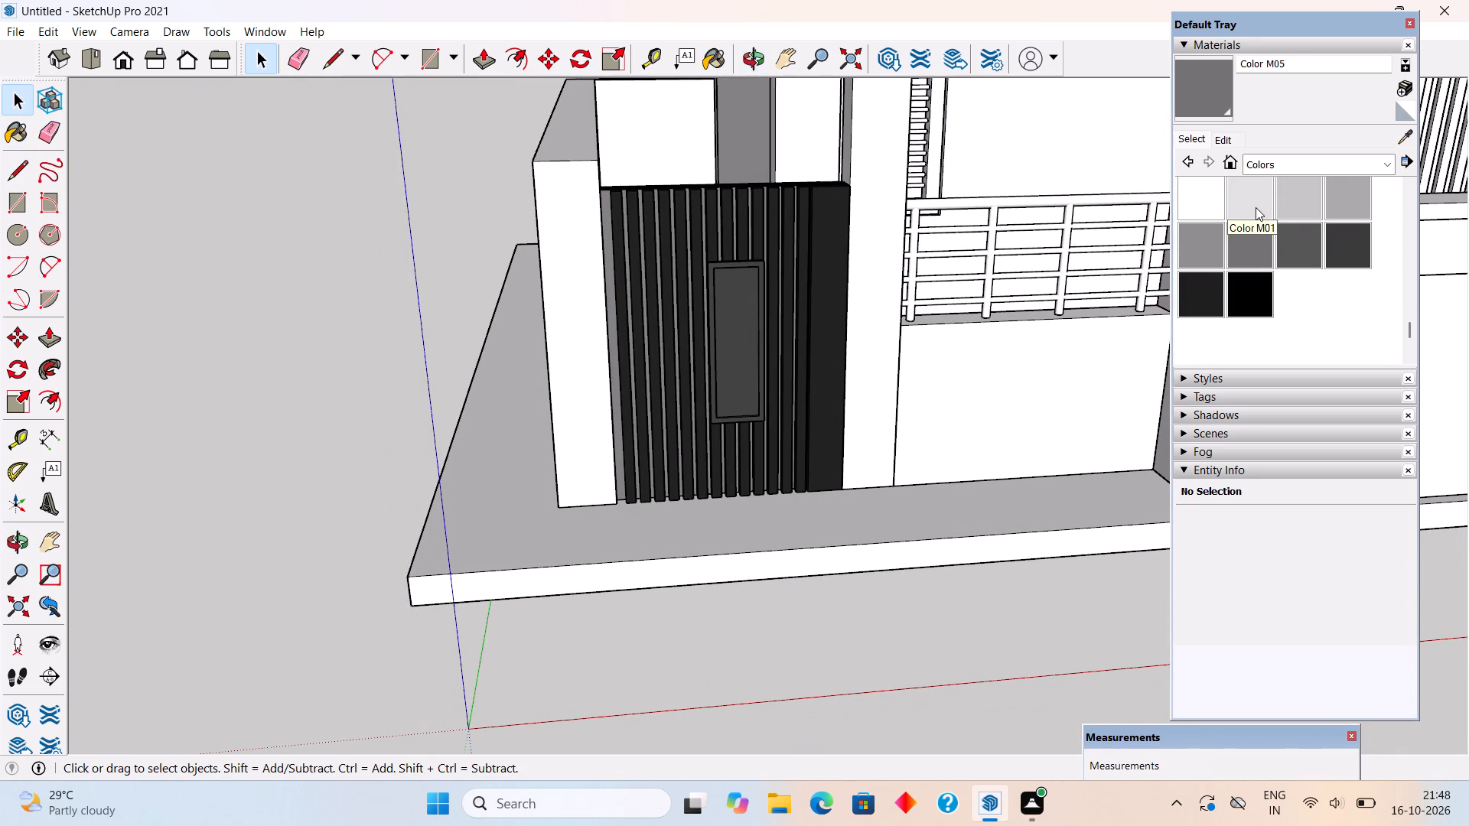
pyautogui.click(1256, 207)
pyautogui.tripleClick(741, 366)
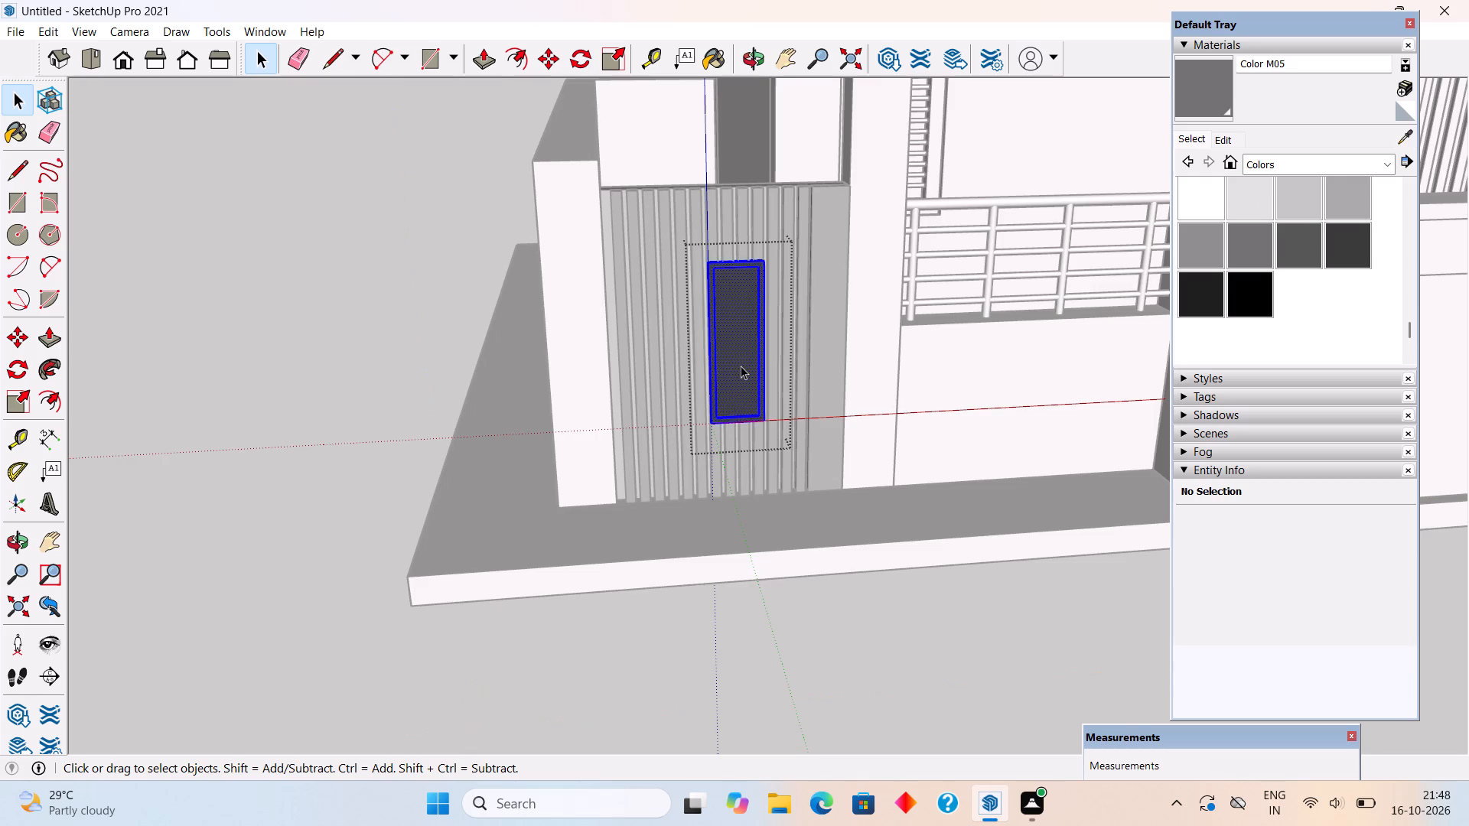
pyautogui.click(741, 366)
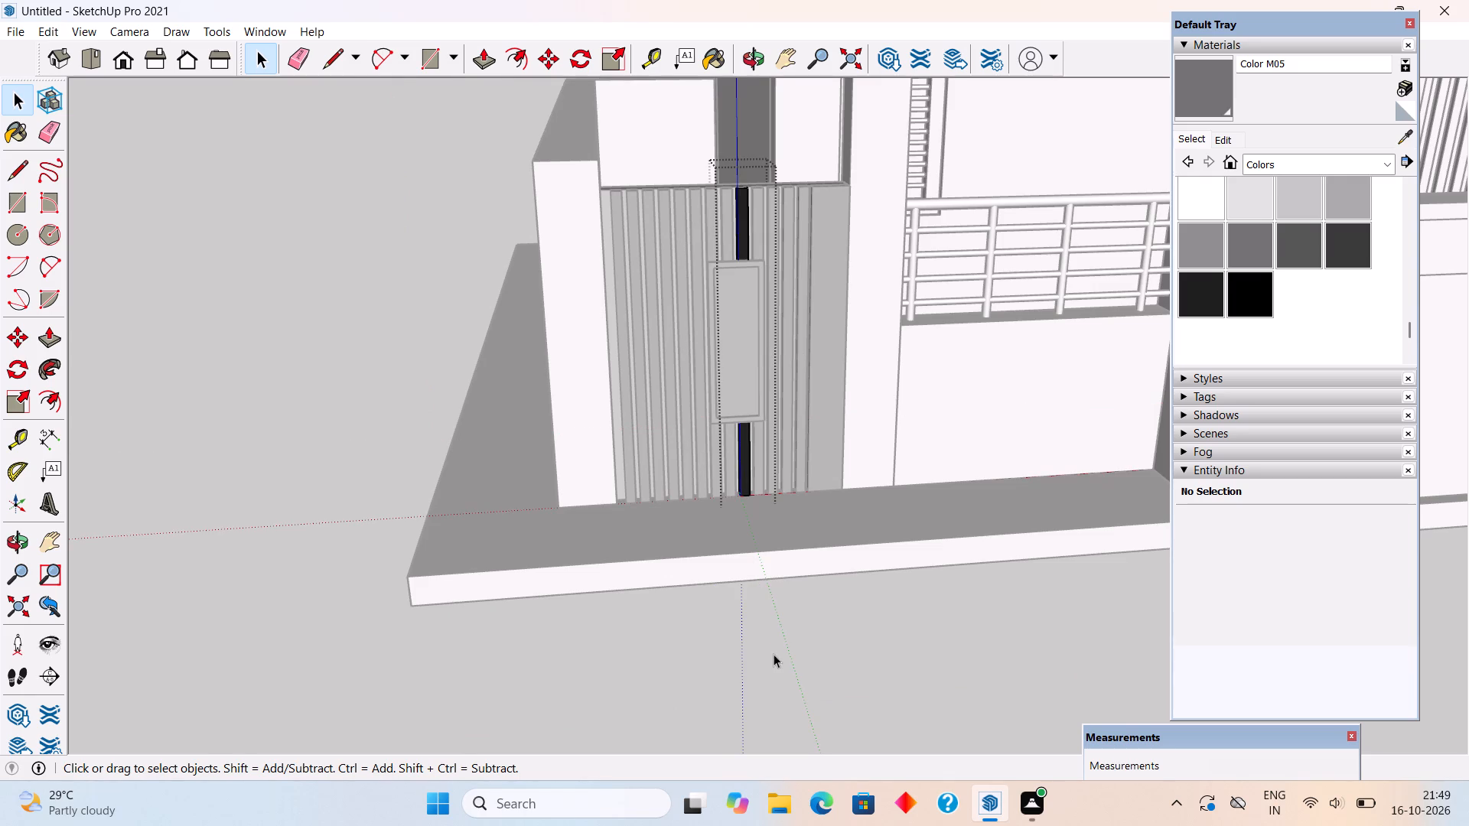
pyautogui.click(774, 654)
pyautogui.tripleClick(731, 355)
pyautogui.scroll(4, 731, 355)
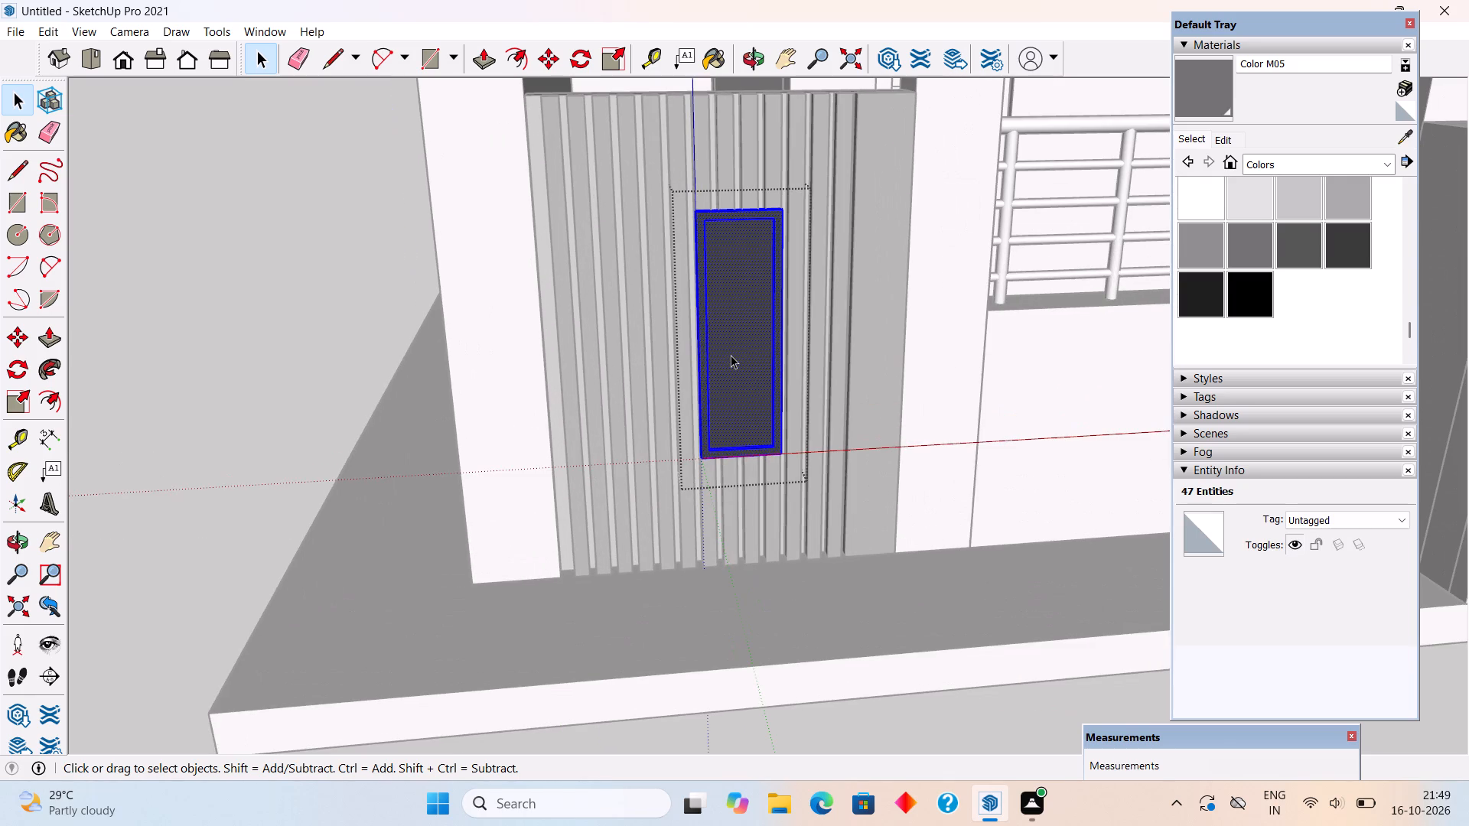
pyautogui.click(731, 355)
pyautogui.click(1241, 236)
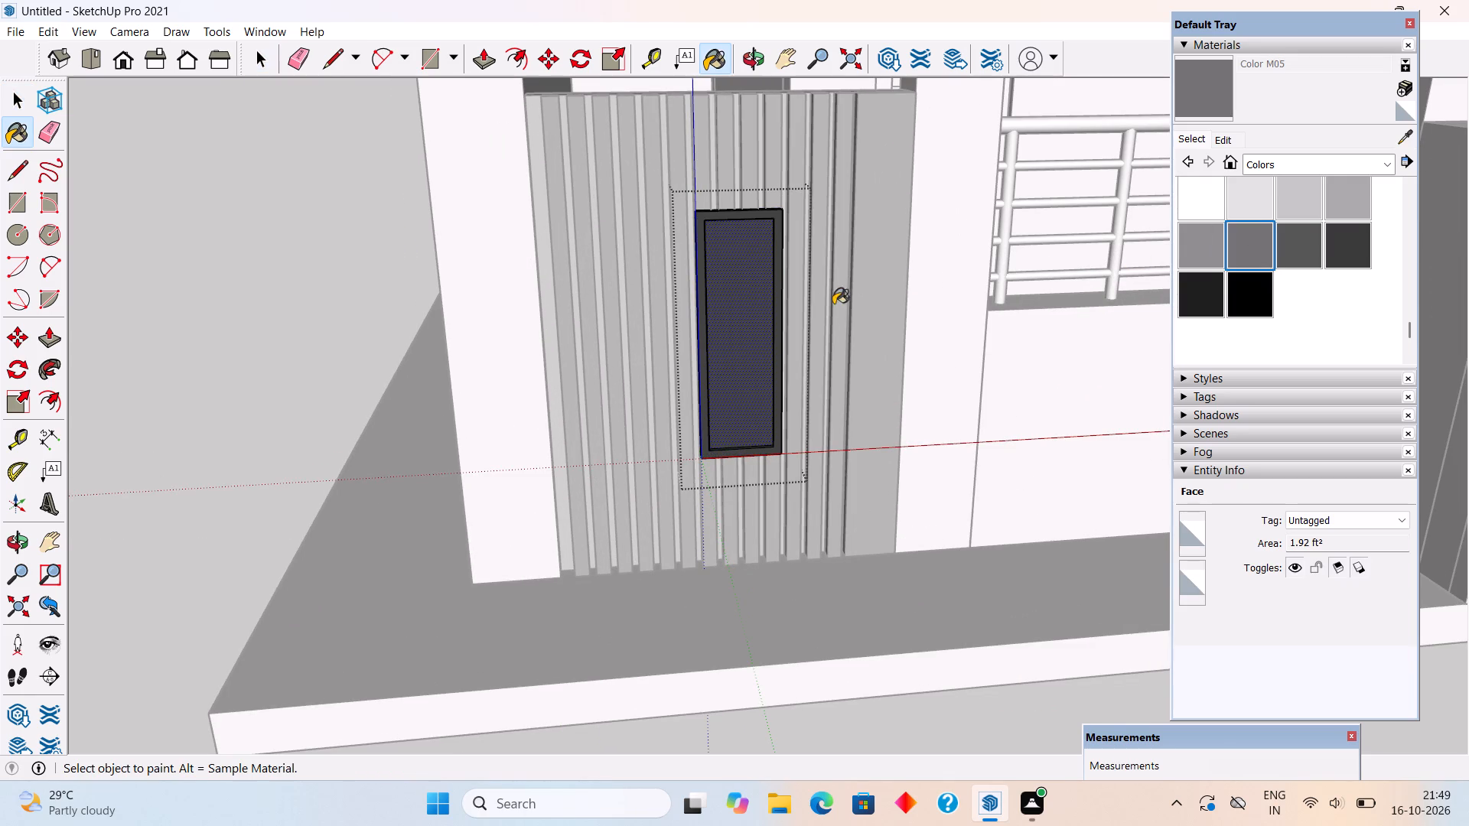
pyautogui.click(764, 330)
pyautogui.scroll(-4, 764, 330)
pyautogui.press('space')
pyautogui.click(294, 313)
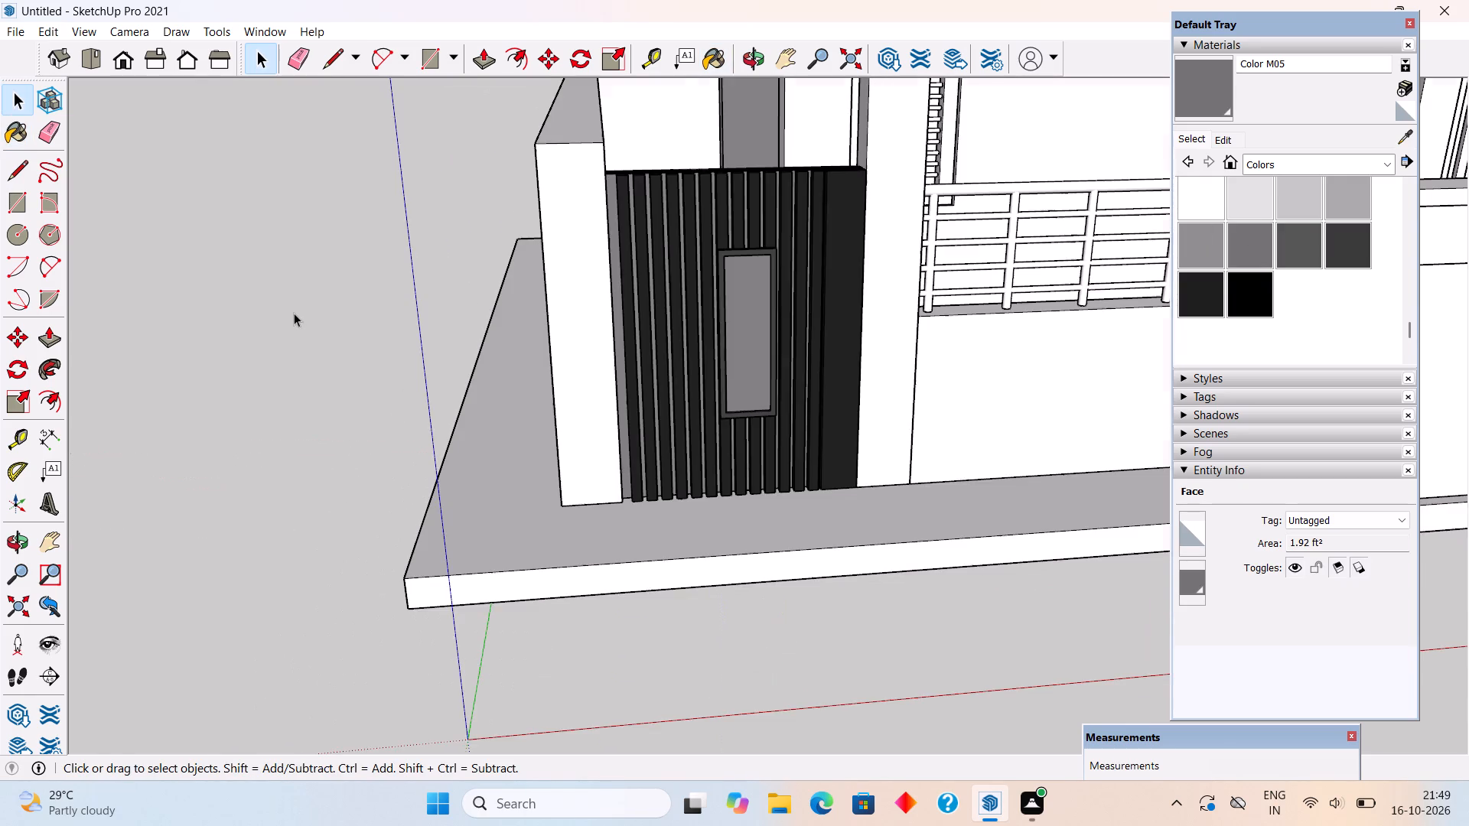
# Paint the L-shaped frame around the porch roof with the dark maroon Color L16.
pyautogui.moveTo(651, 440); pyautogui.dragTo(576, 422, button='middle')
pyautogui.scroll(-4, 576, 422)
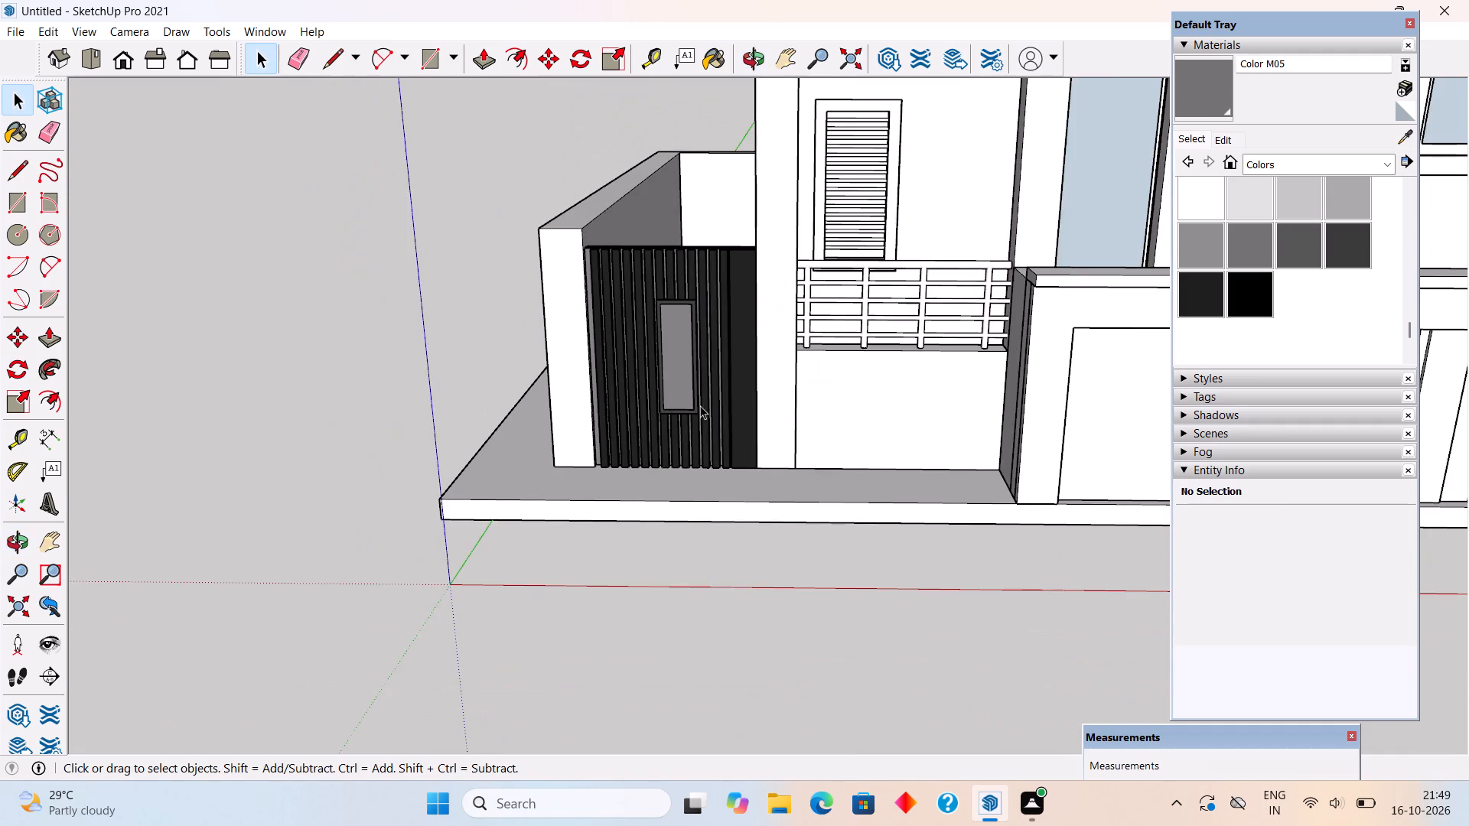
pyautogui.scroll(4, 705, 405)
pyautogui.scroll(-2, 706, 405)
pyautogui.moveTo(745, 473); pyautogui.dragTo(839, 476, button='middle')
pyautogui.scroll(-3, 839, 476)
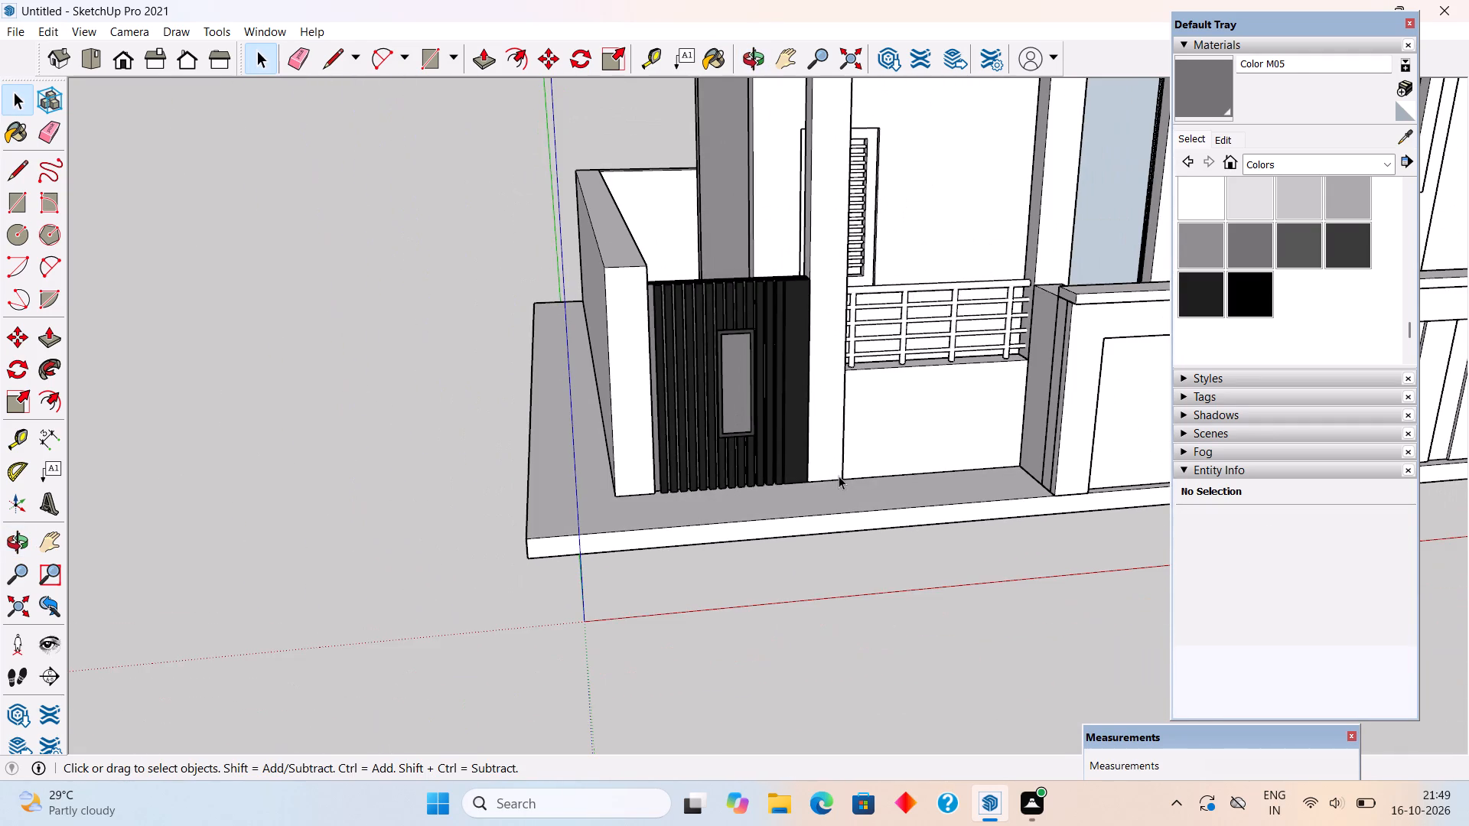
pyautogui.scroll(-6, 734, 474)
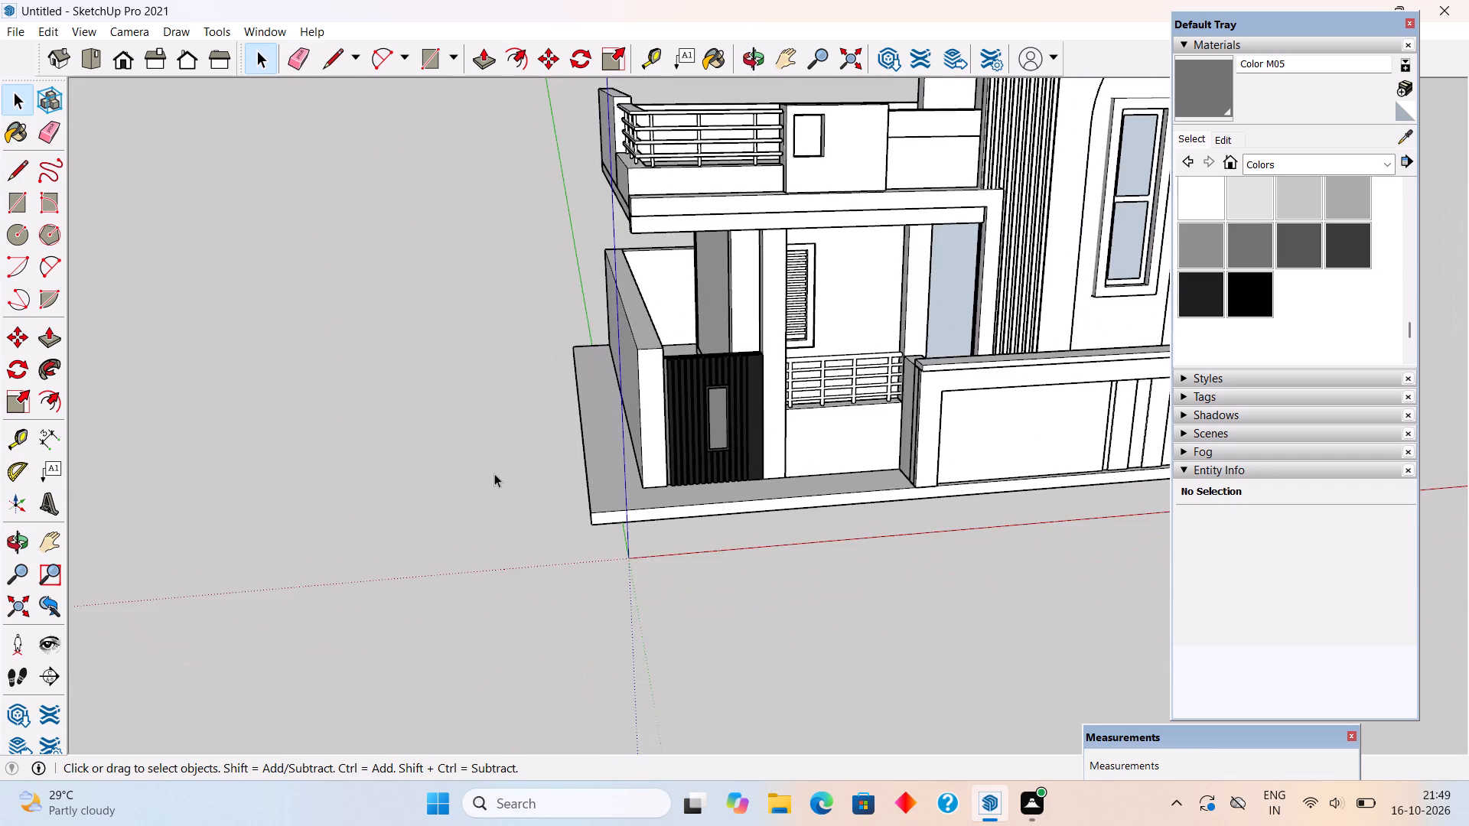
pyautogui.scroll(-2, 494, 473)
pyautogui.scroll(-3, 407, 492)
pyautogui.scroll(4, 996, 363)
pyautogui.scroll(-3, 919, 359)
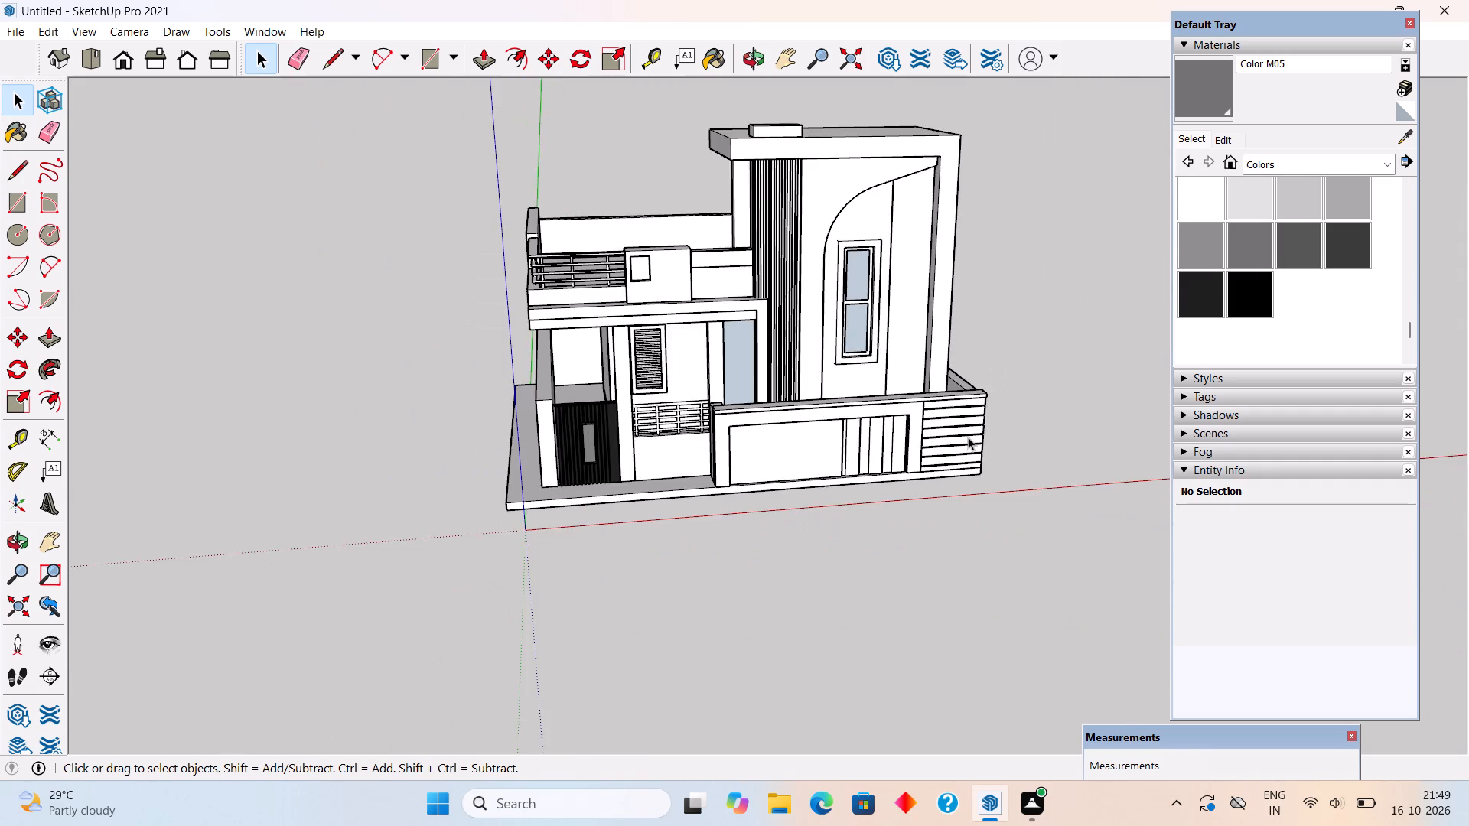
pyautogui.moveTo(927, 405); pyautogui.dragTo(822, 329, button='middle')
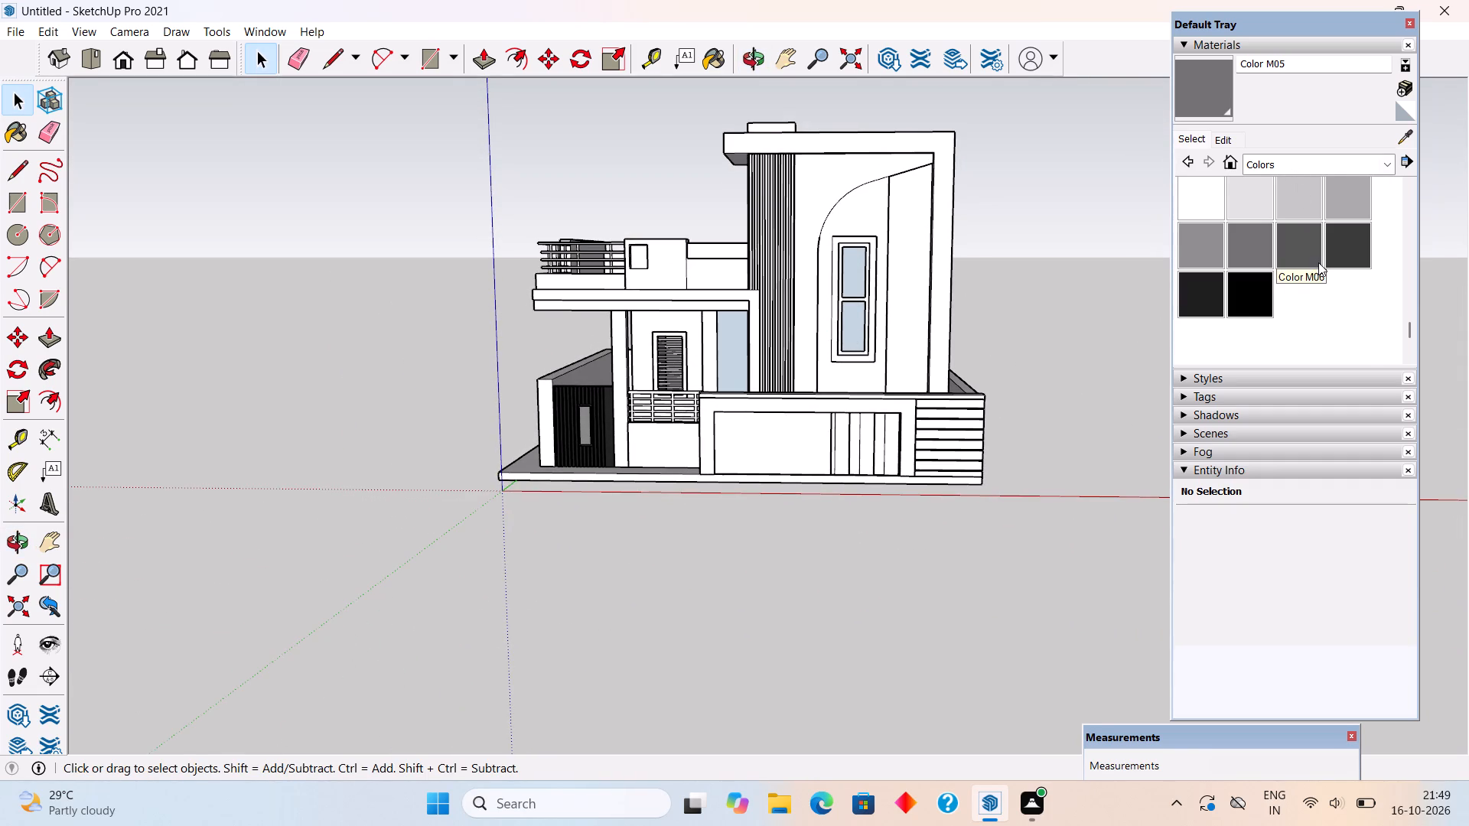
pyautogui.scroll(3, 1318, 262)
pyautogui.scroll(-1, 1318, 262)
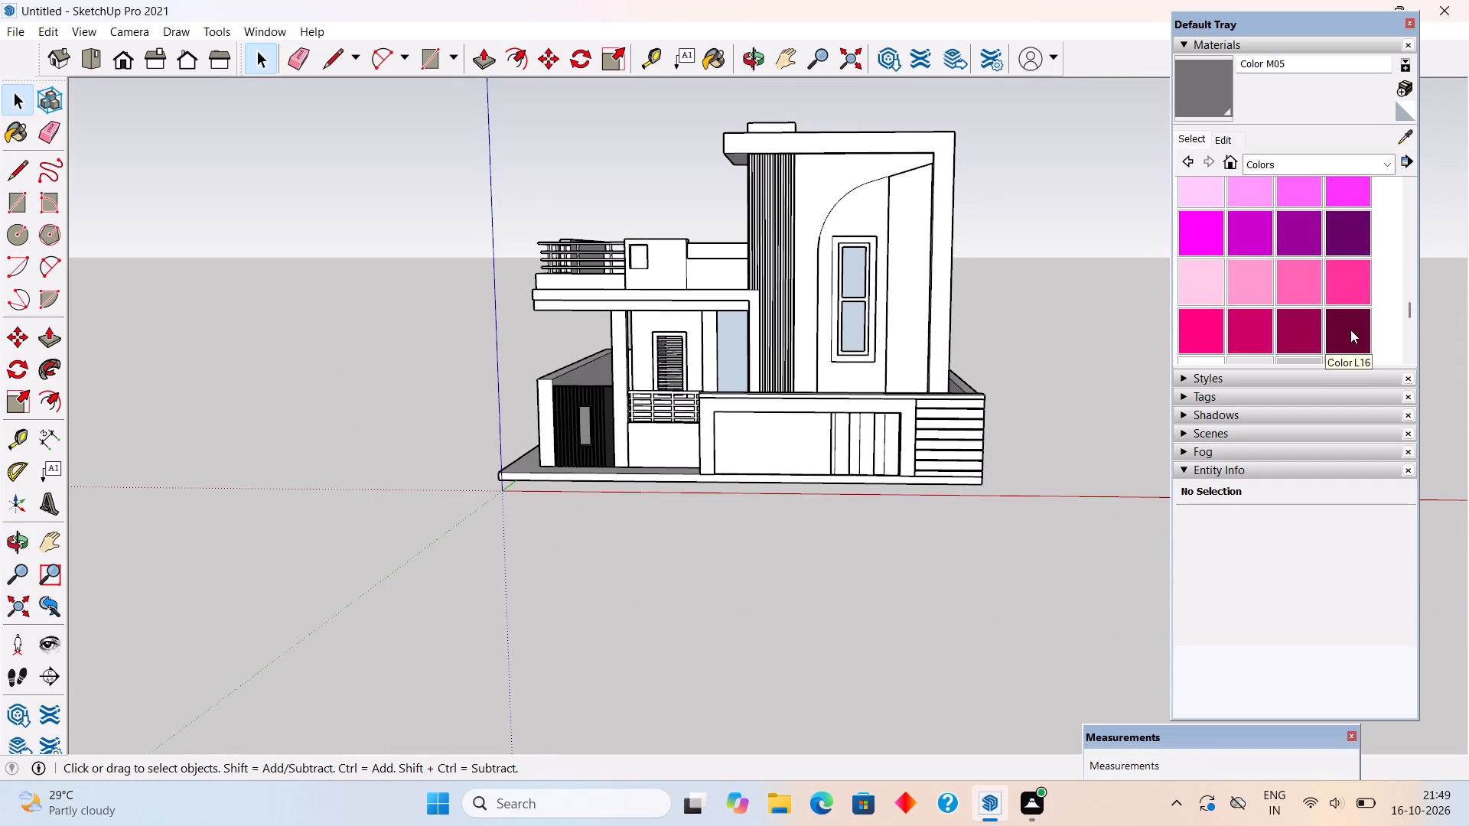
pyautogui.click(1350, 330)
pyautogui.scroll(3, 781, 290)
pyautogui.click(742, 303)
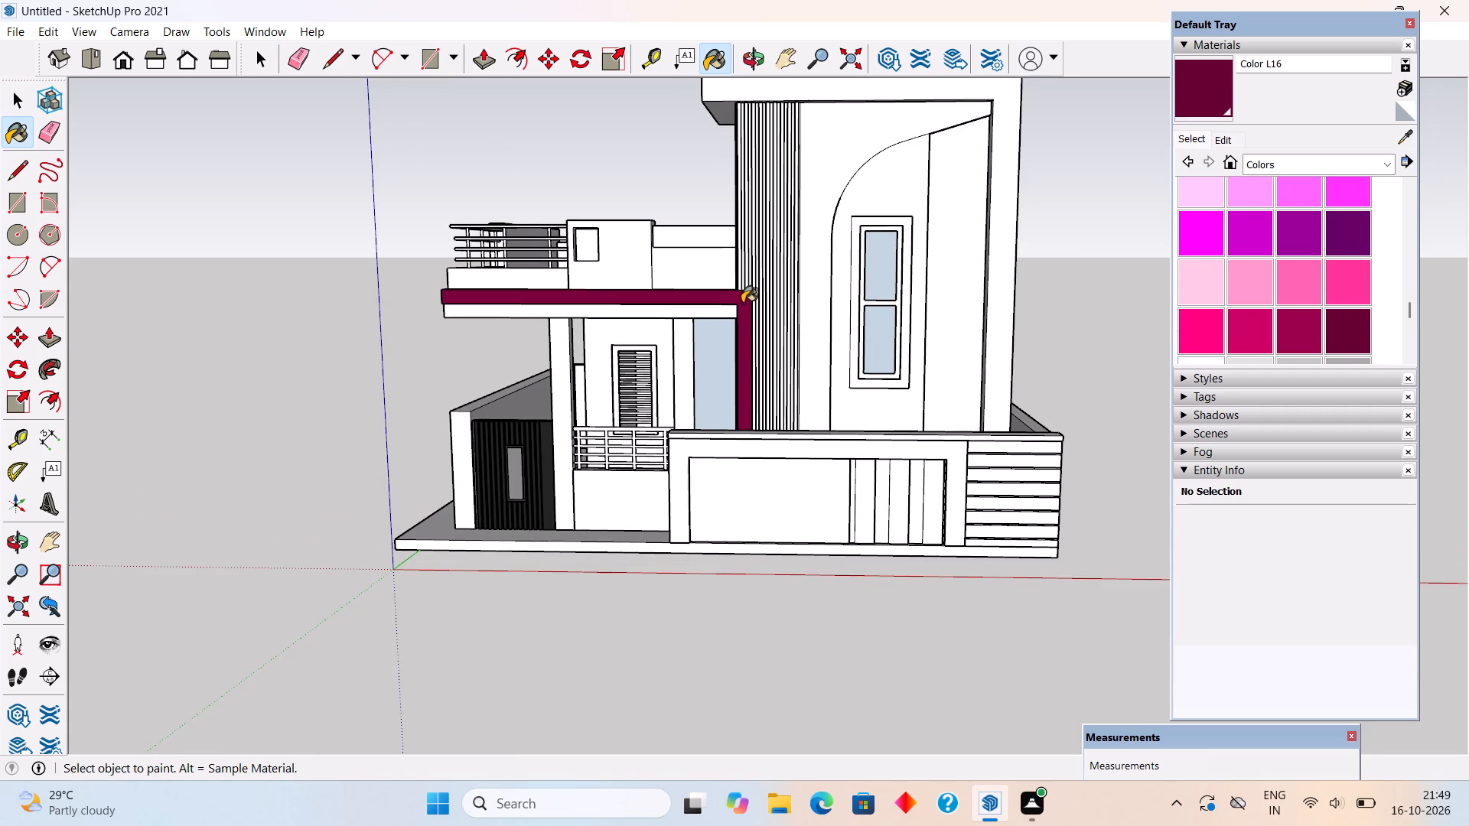
# Paint the porch roof frame, the front boundary wall's frame and the tower's tall frame with the reddish-brown Color B08.
pyautogui.scroll(-3, 1304, 294)
pyautogui.scroll(6, 1304, 294)
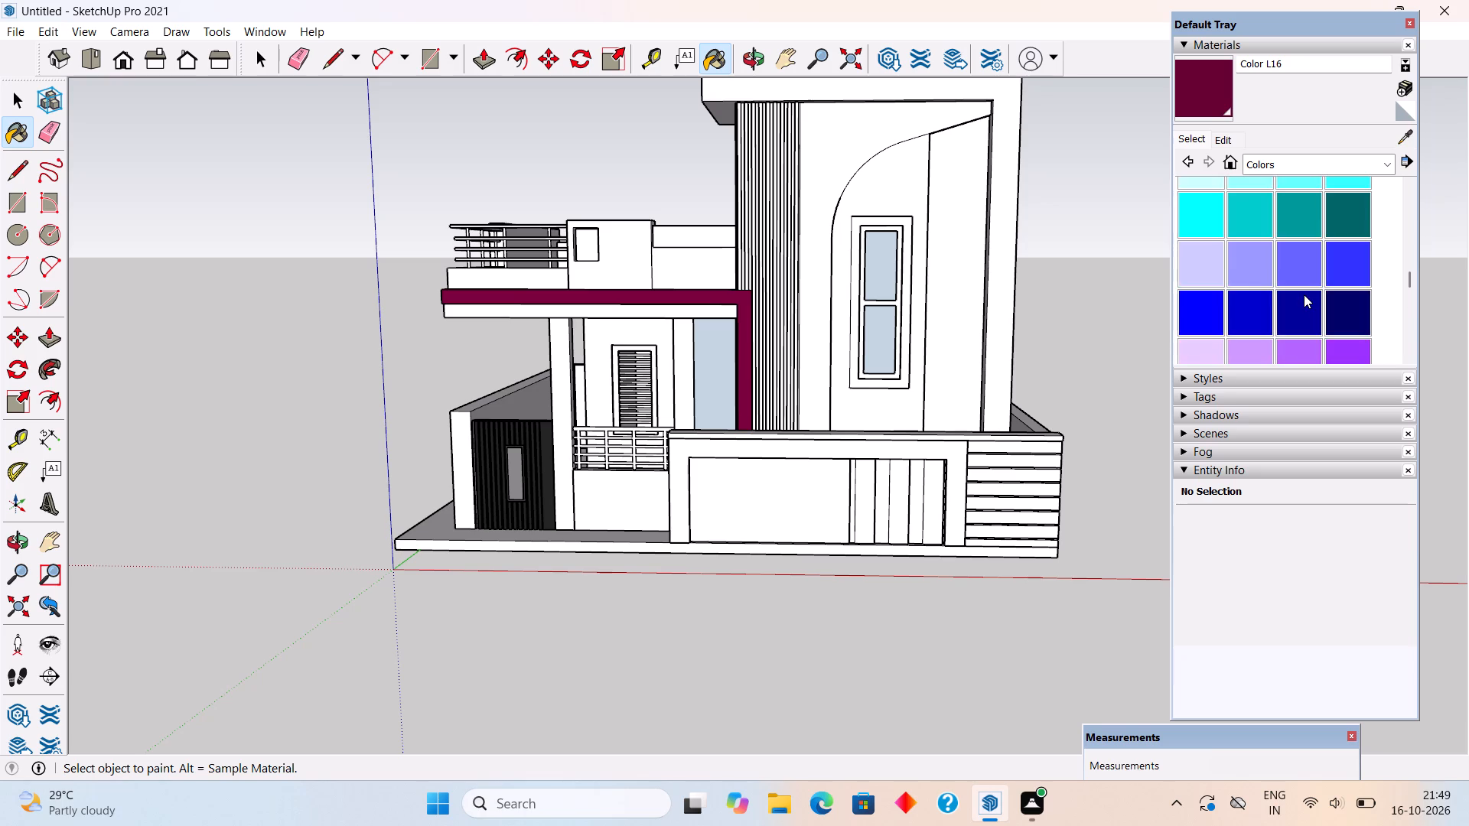
pyautogui.scroll(6, 1304, 294)
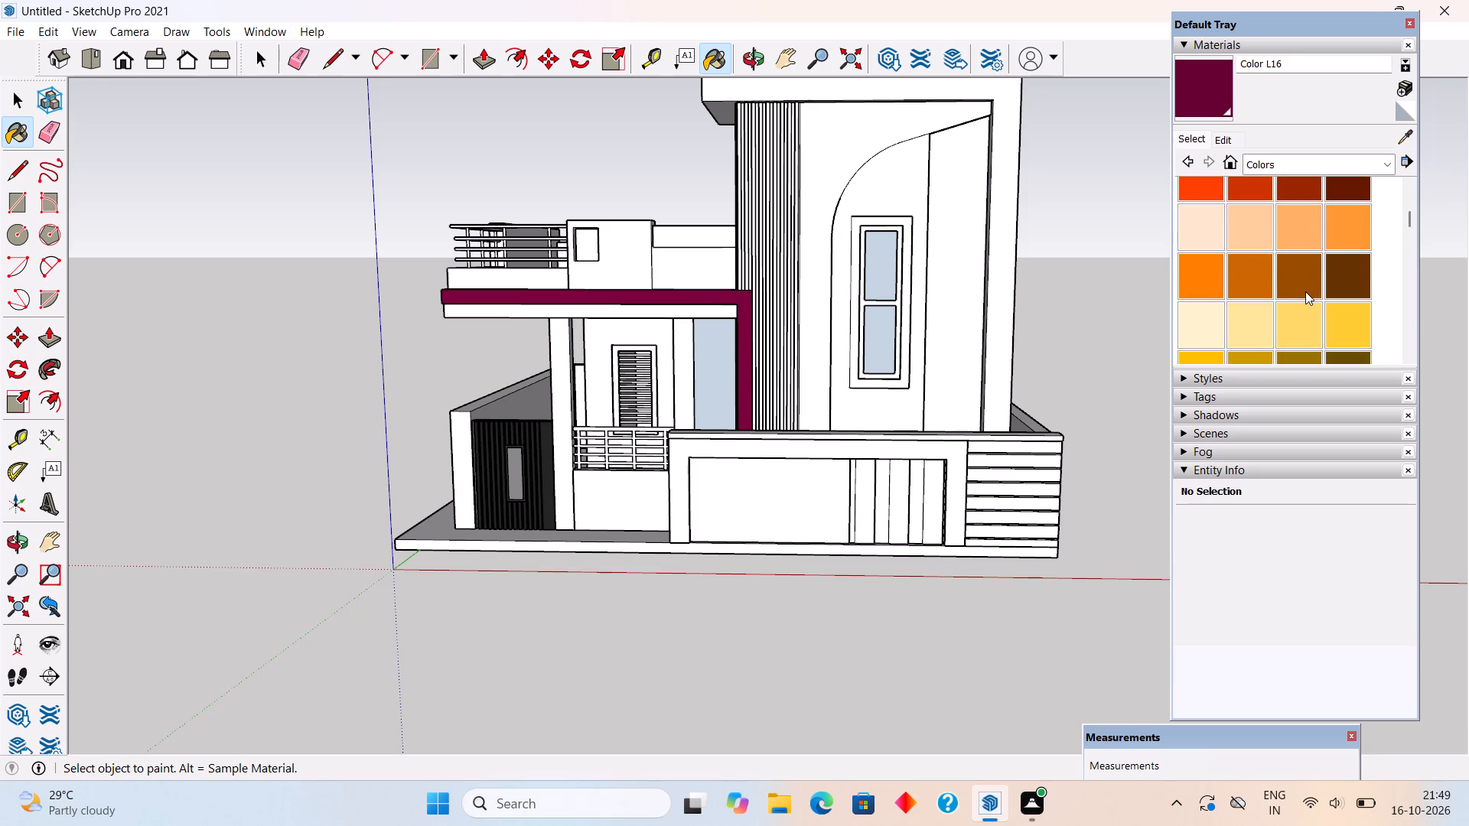
pyautogui.scroll(1, 1305, 291)
pyautogui.click(1342, 269)
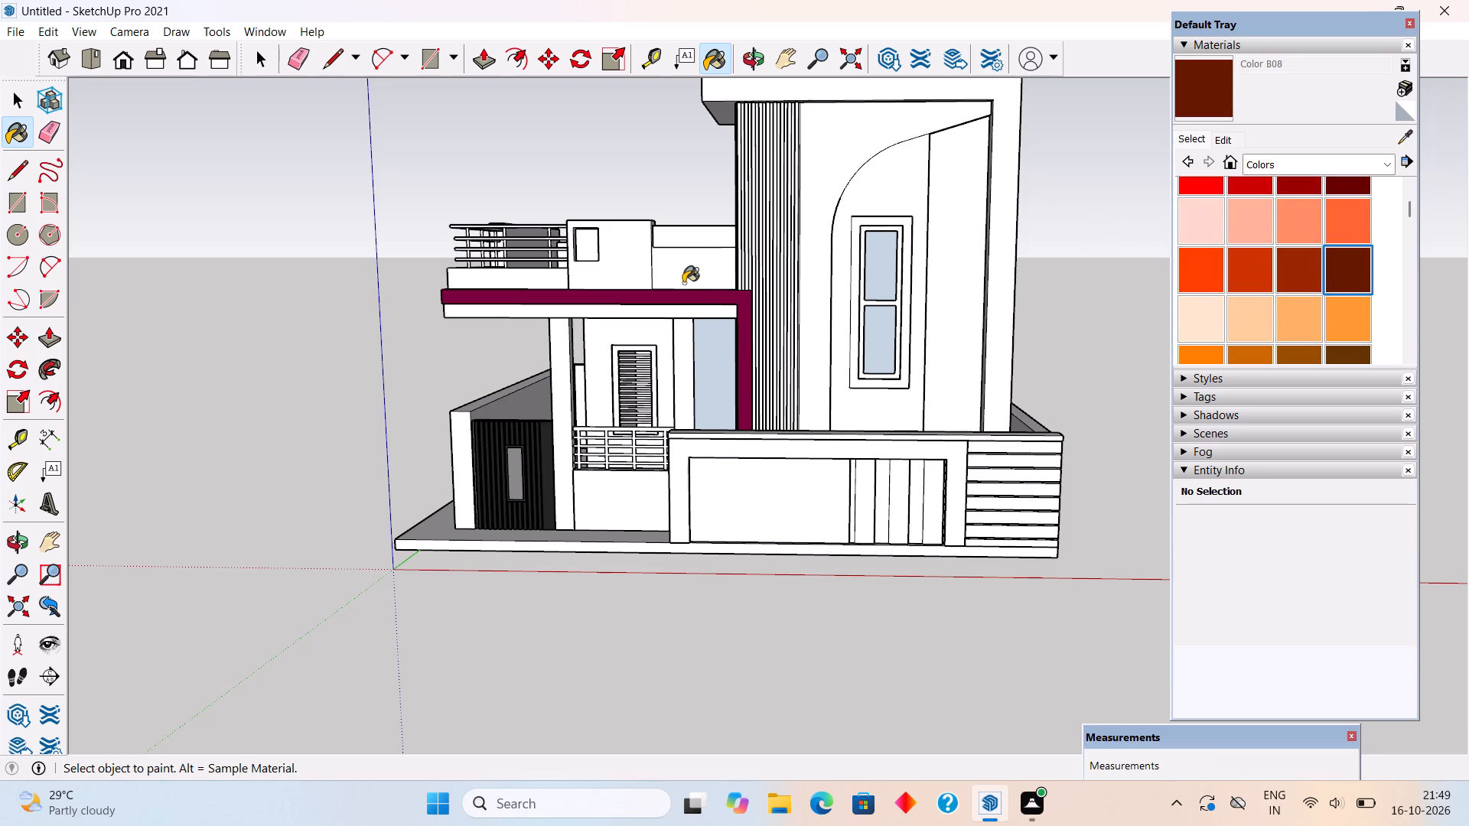
pyautogui.scroll(2, 683, 285)
pyautogui.click(685, 295)
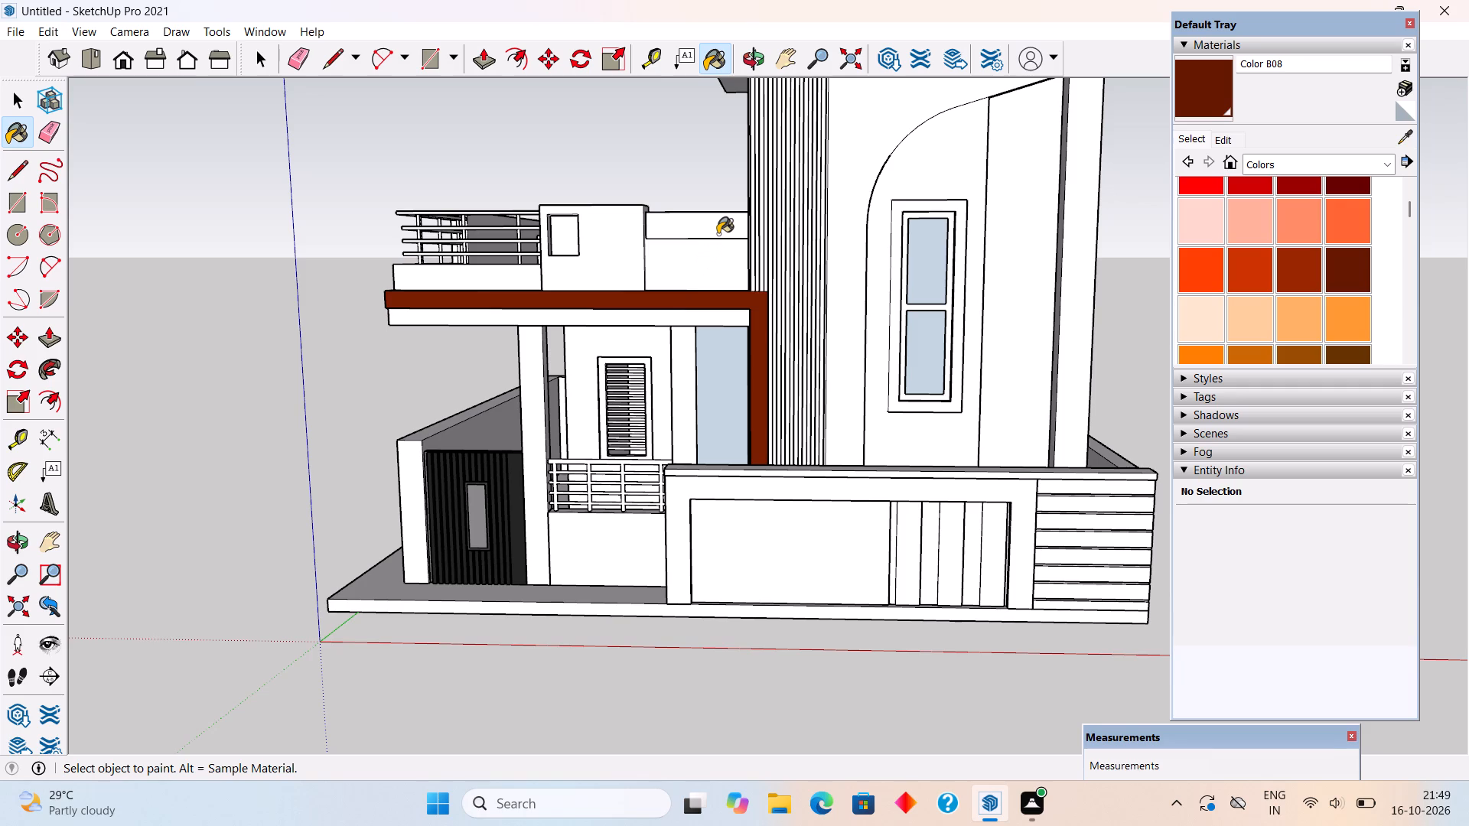
pyautogui.click(760, 489)
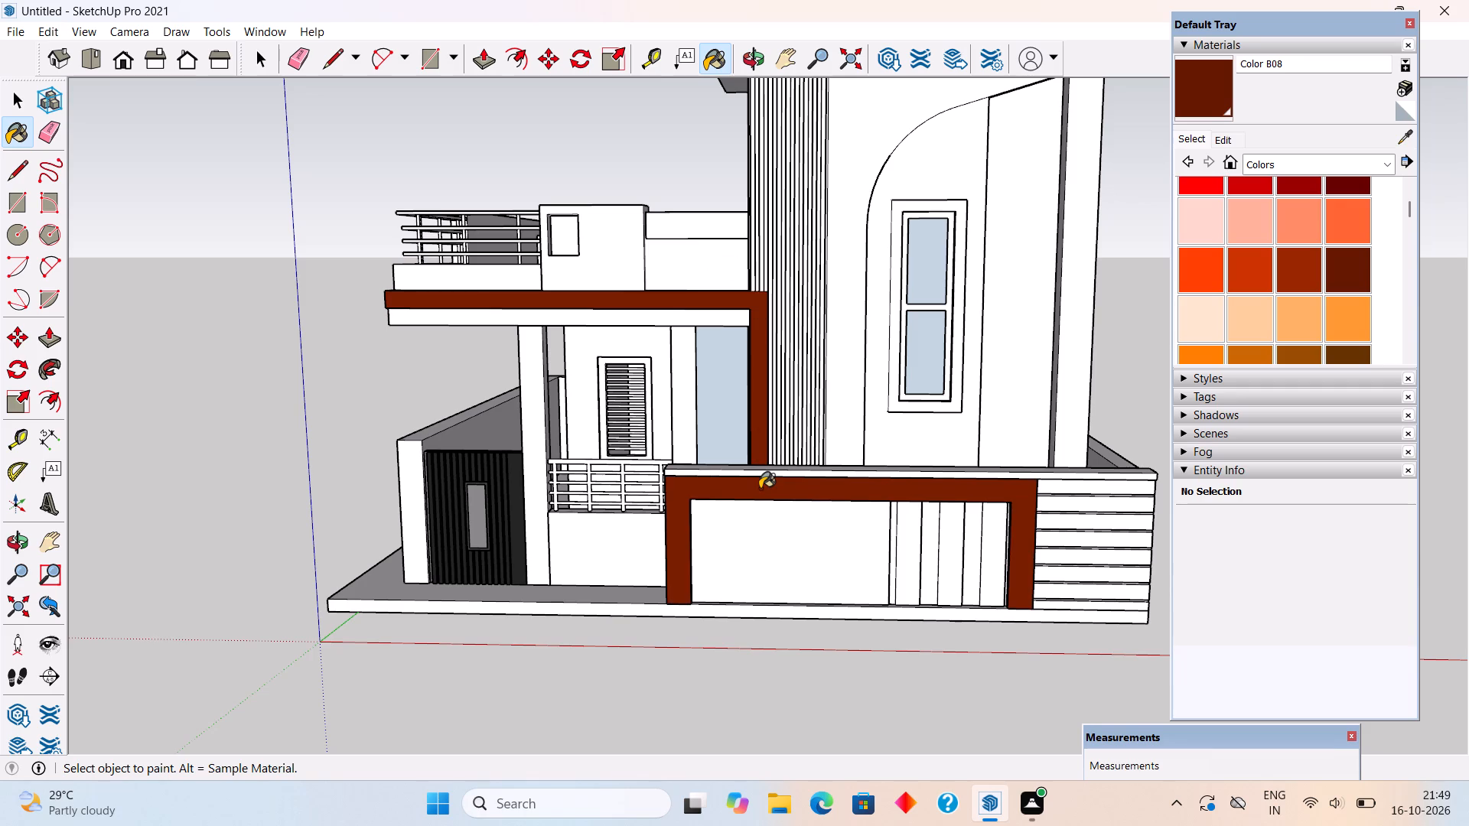
pyautogui.scroll(-3, 777, 430)
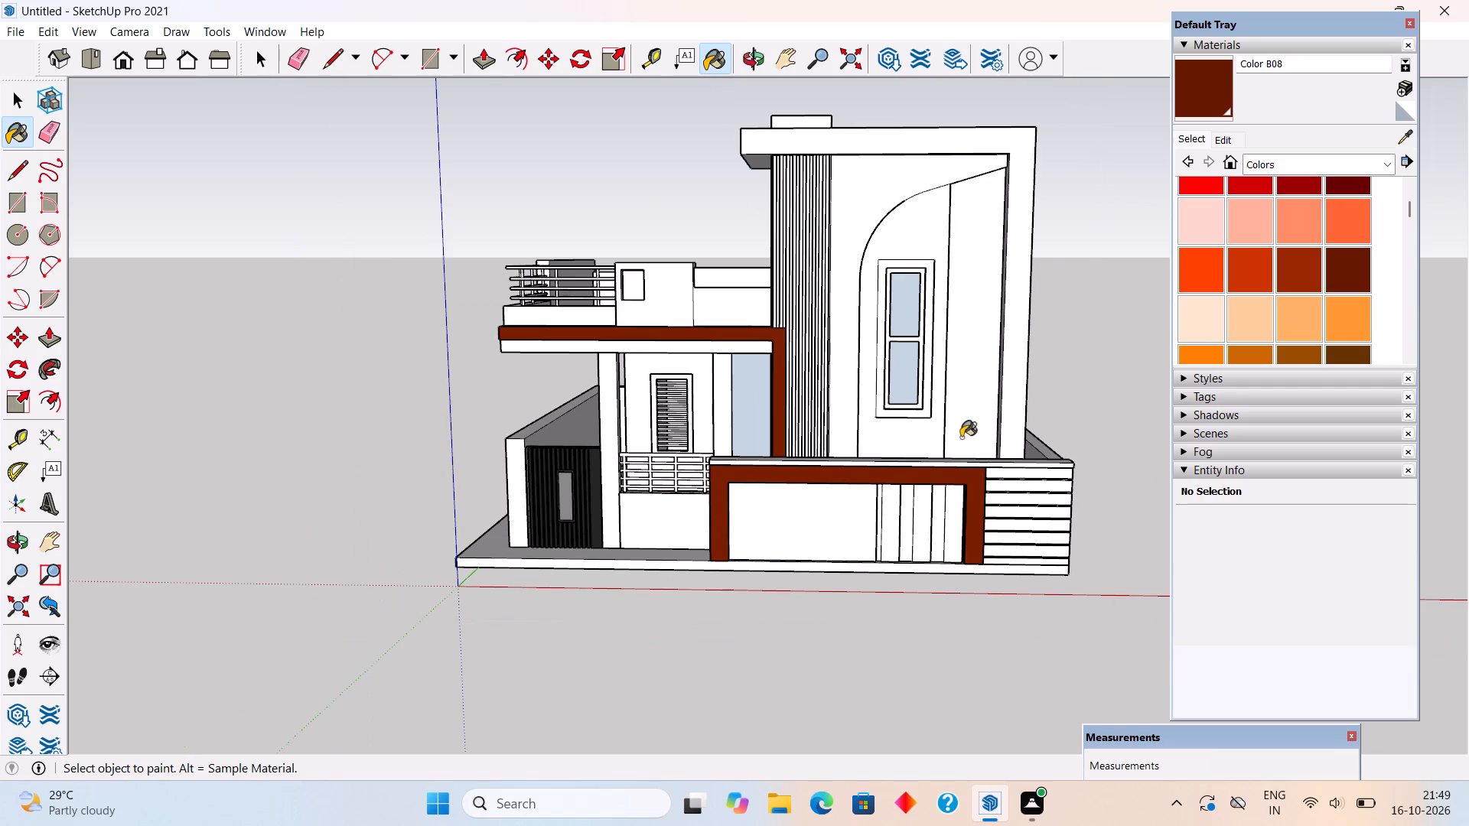
pyautogui.click(1020, 392)
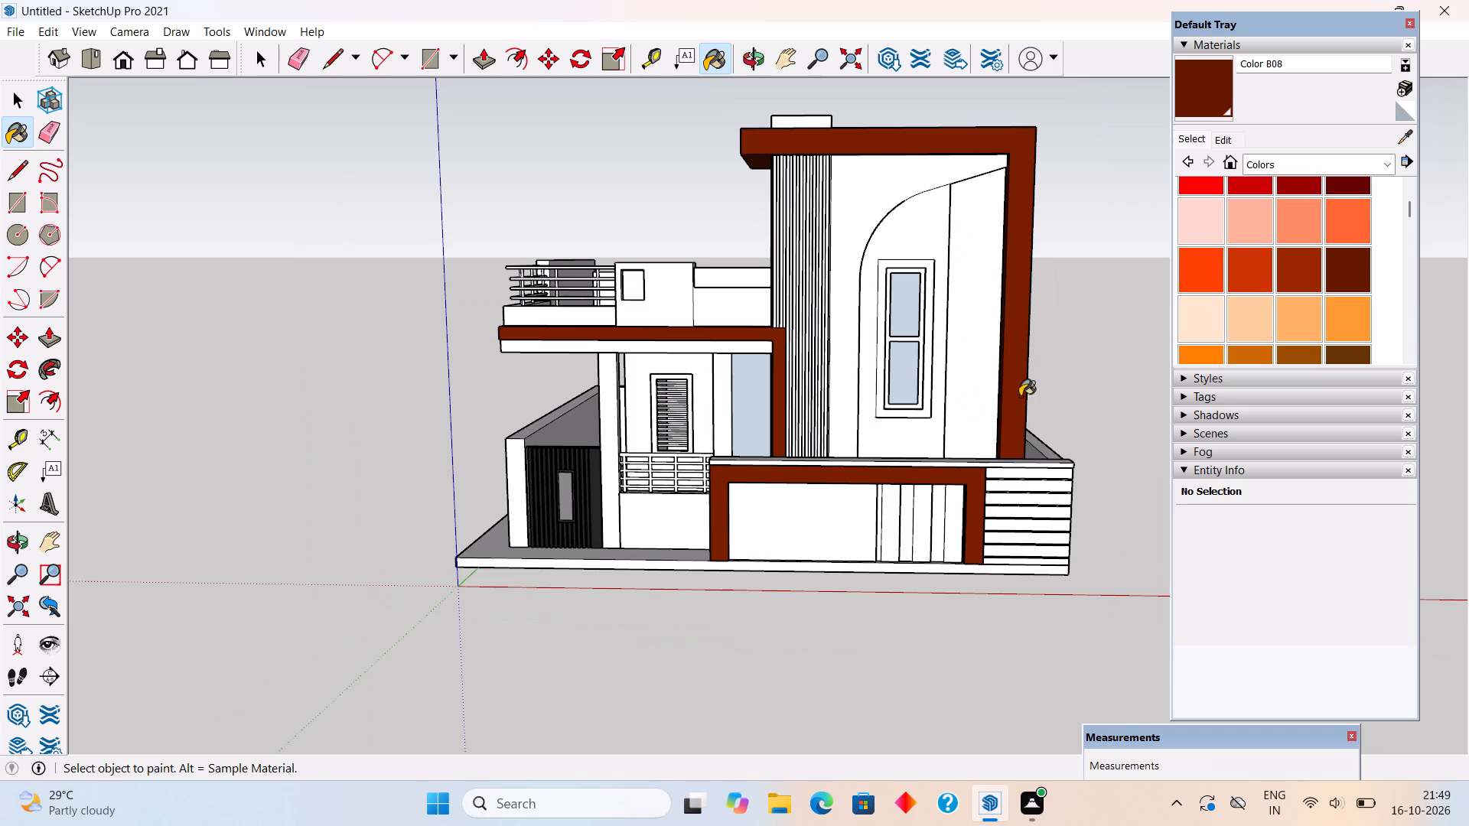
pyautogui.press('space')
# Draw a rectangle about 10' by 11" down from the top corner of the tower frame's outer side and pull it out about 1'.
pyautogui.scroll(4, 1084, 178)
pyautogui.moveTo(1089, 346); pyautogui.dragTo(1082, 293, button='middle')
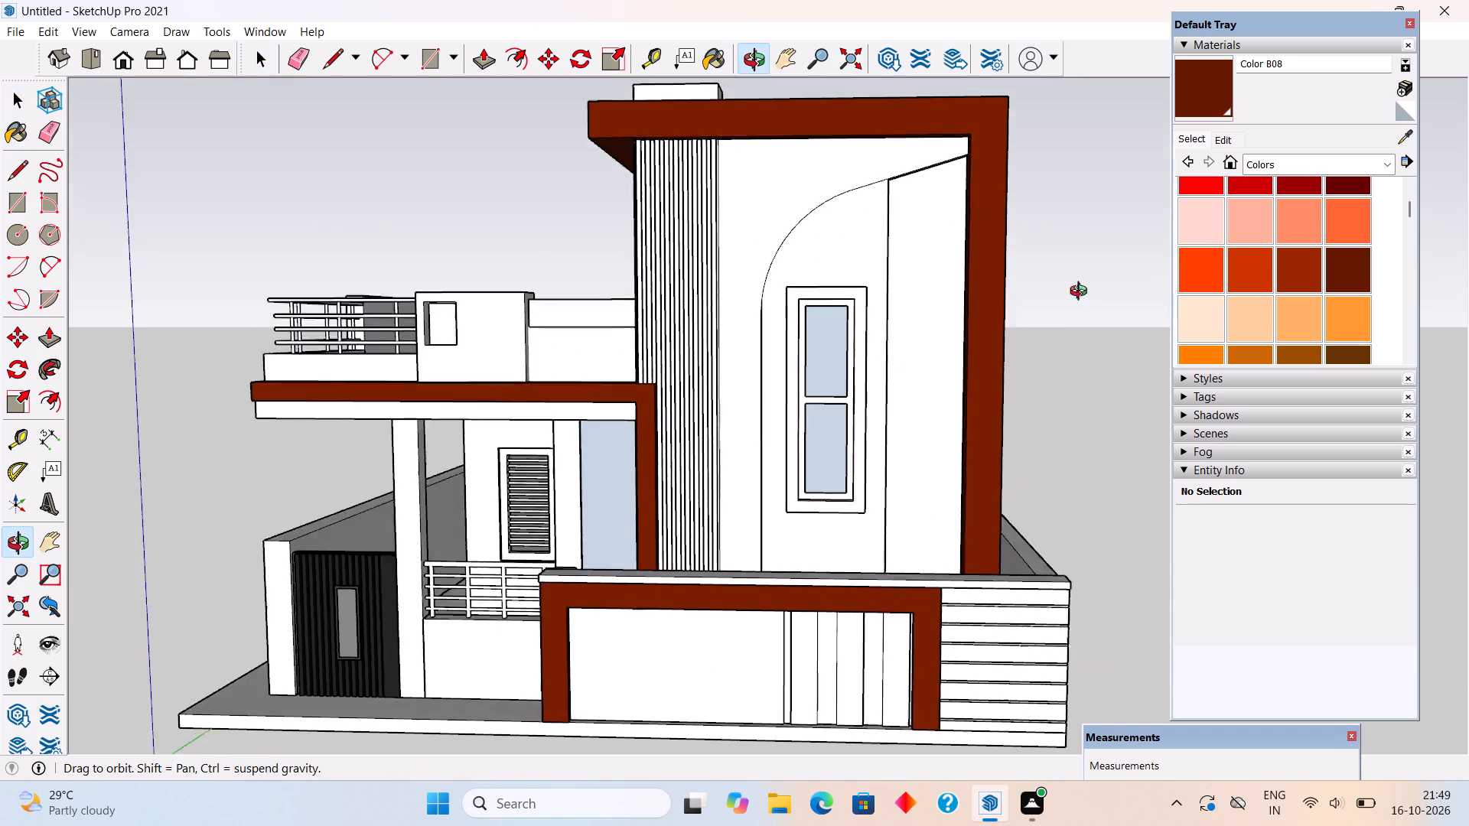
pyautogui.moveTo(1082, 293); pyautogui.dragTo(1069, 207, button='middle')
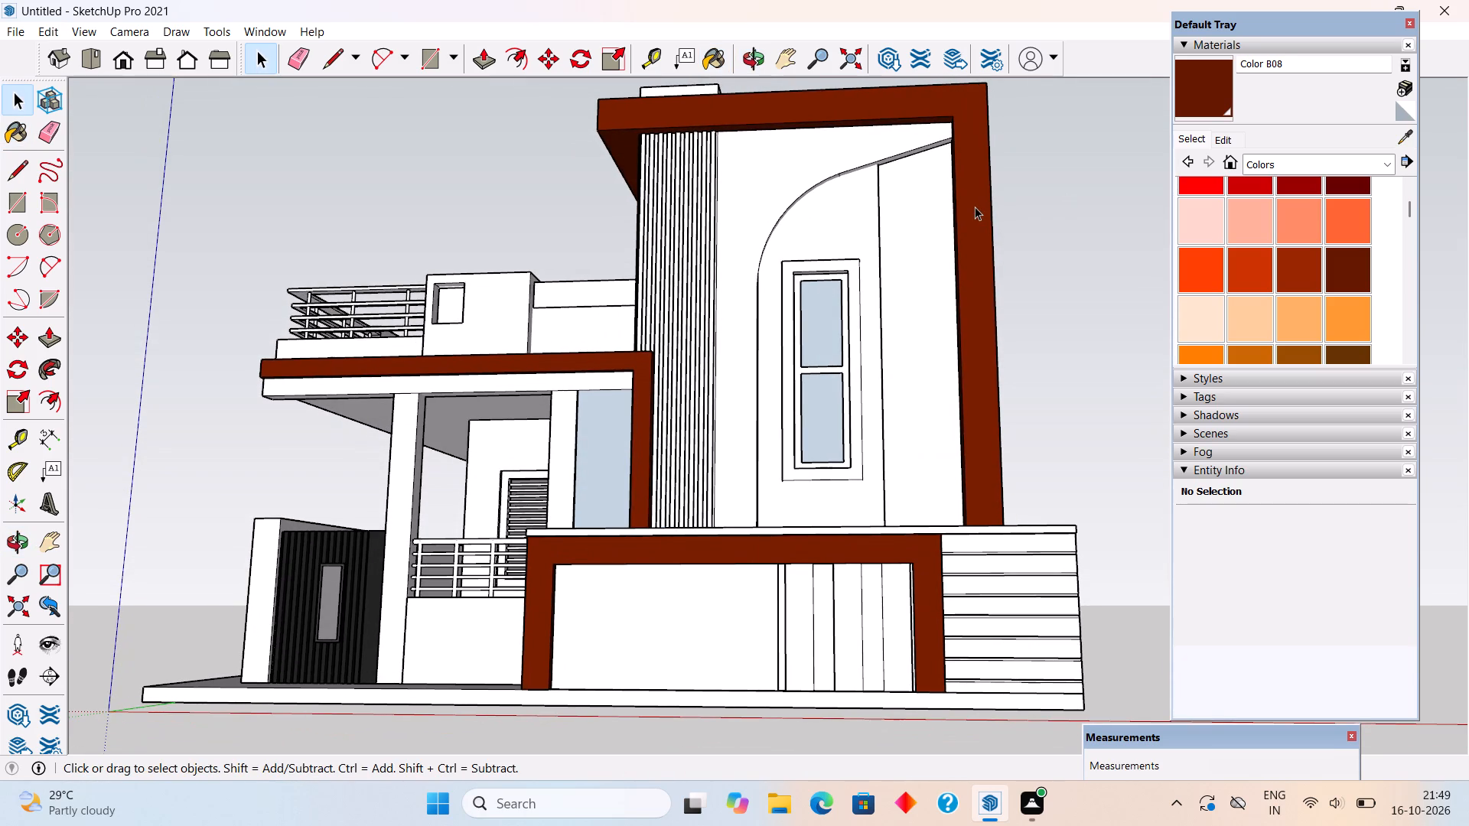
pyautogui.moveTo(973, 230); pyautogui.dragTo(937, 443, button='middle')
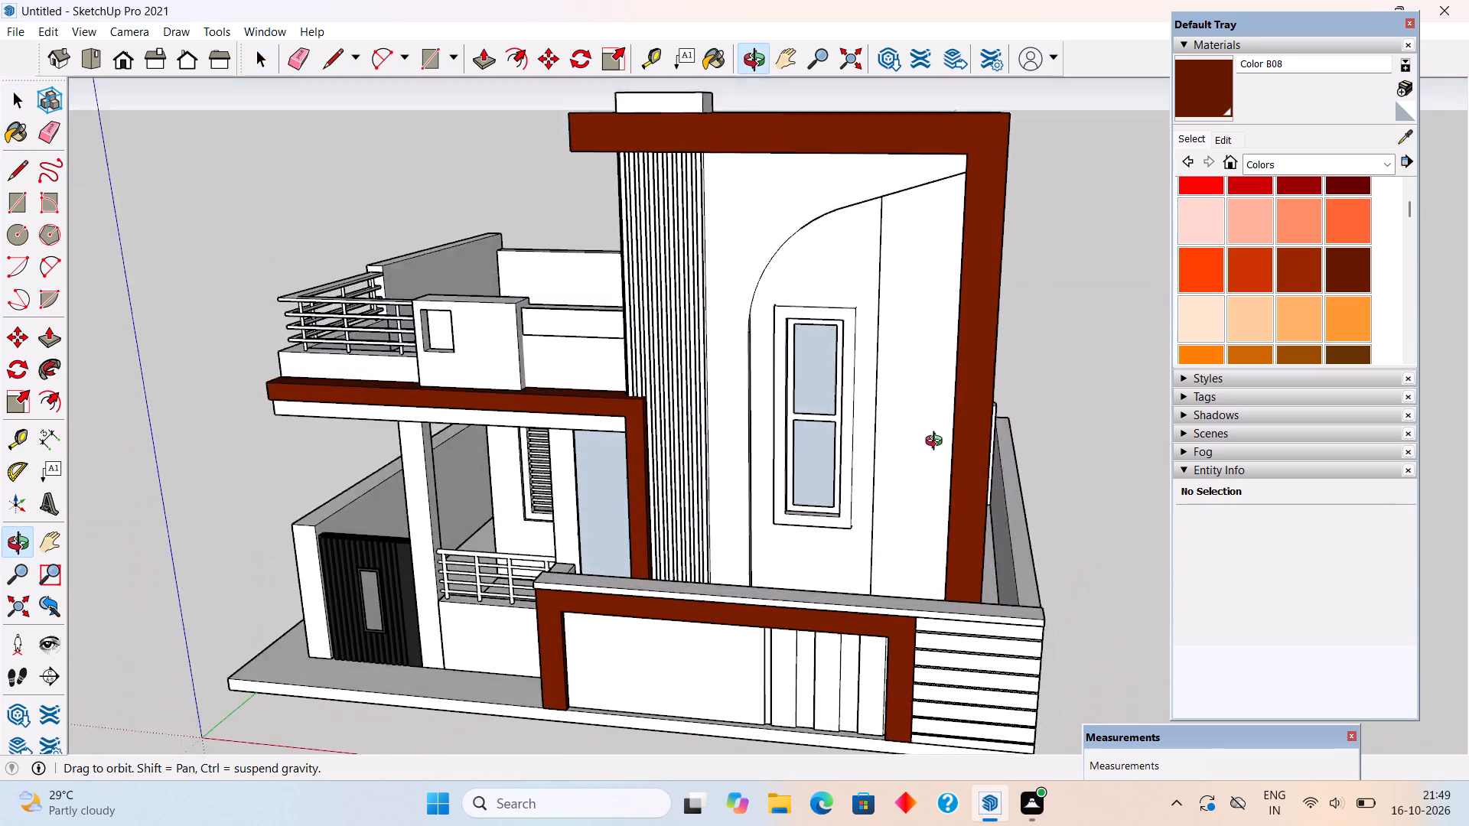
pyautogui.moveTo(937, 443); pyautogui.dragTo(924, 569, button='middle')
pyautogui.moveTo(984, 242); pyautogui.dragTo(608, 151, button='middle')
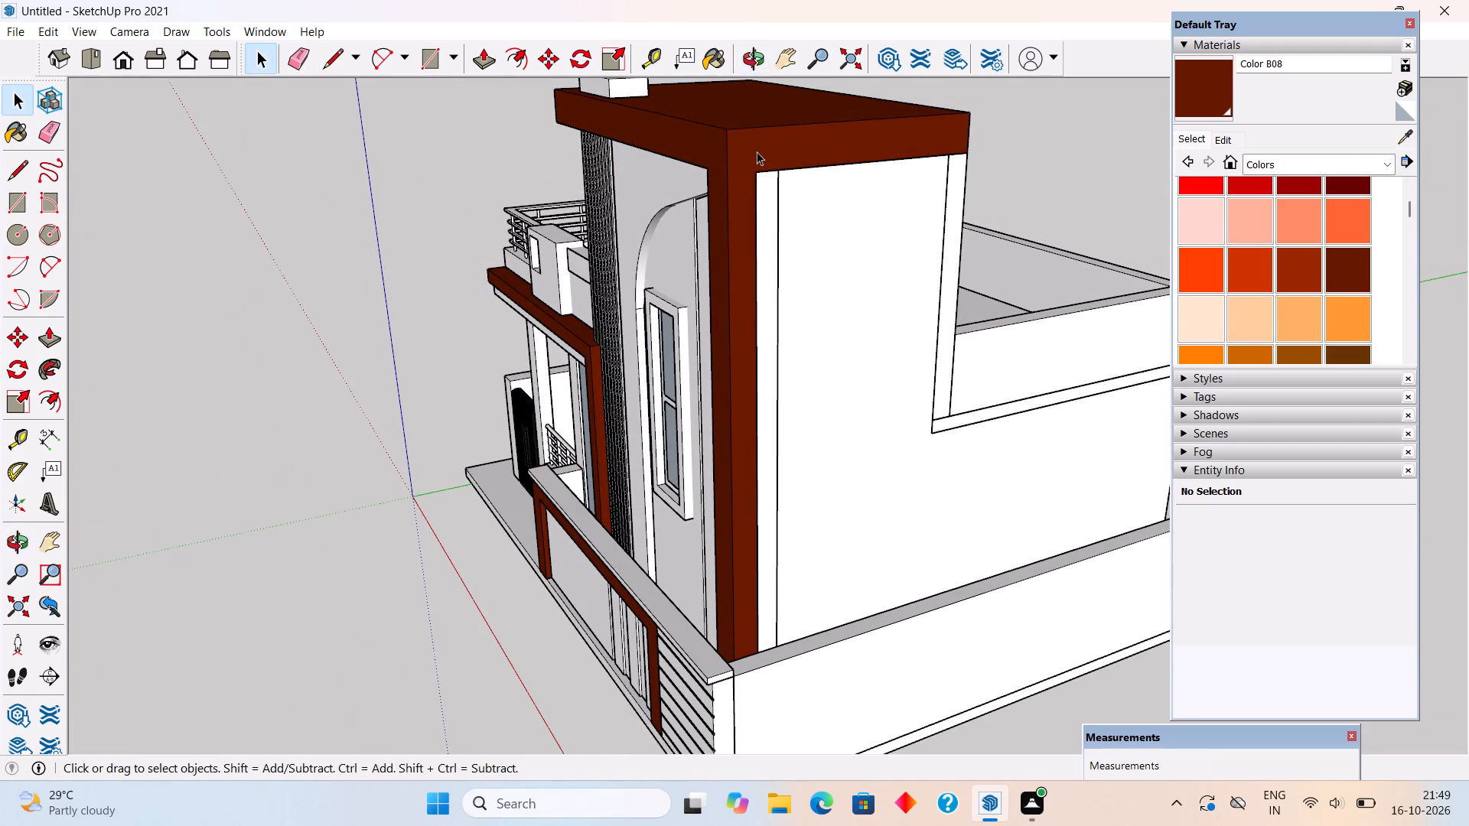
pyautogui.press('r')
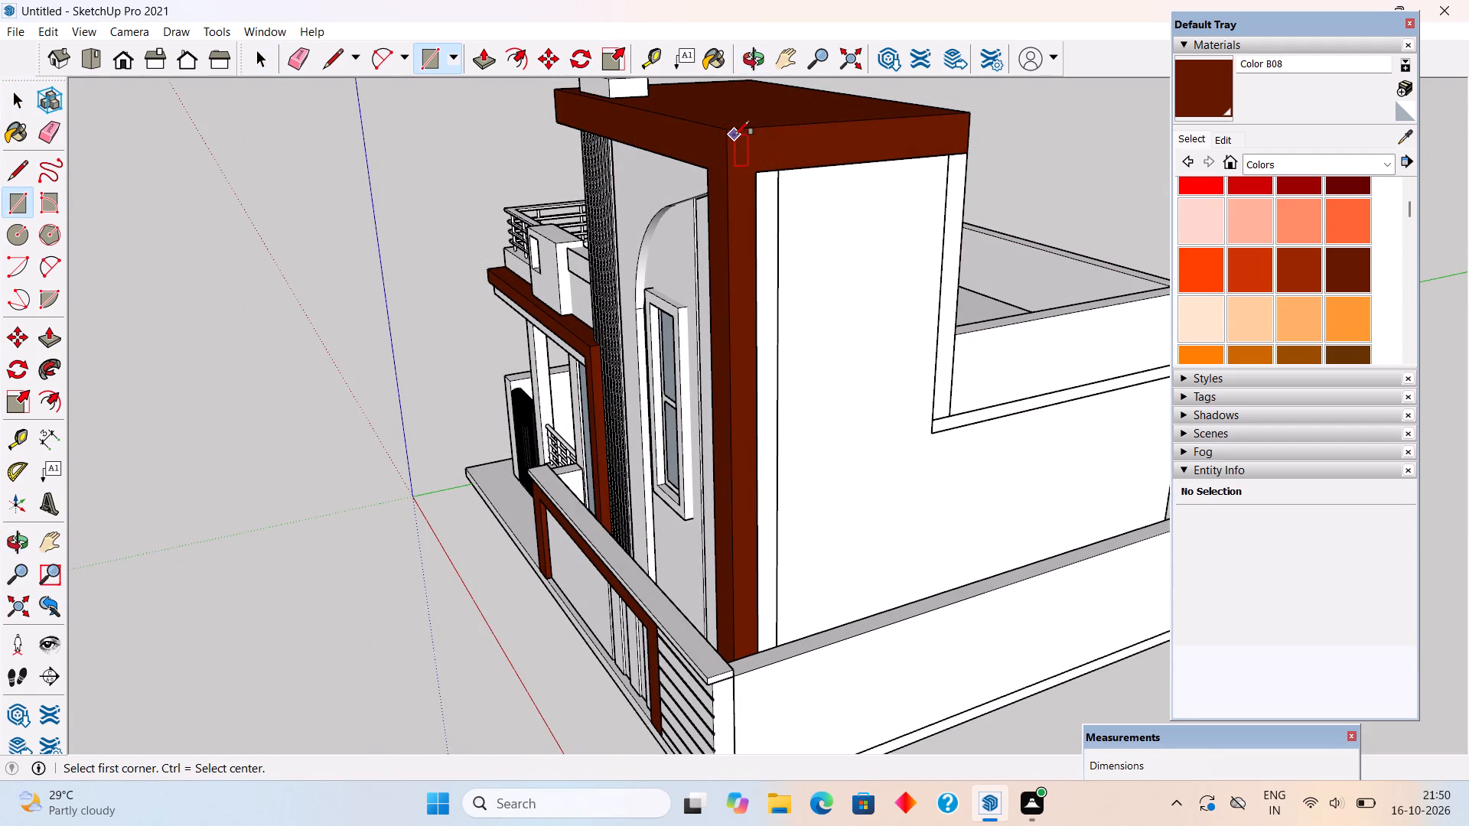
pyautogui.click(729, 132)
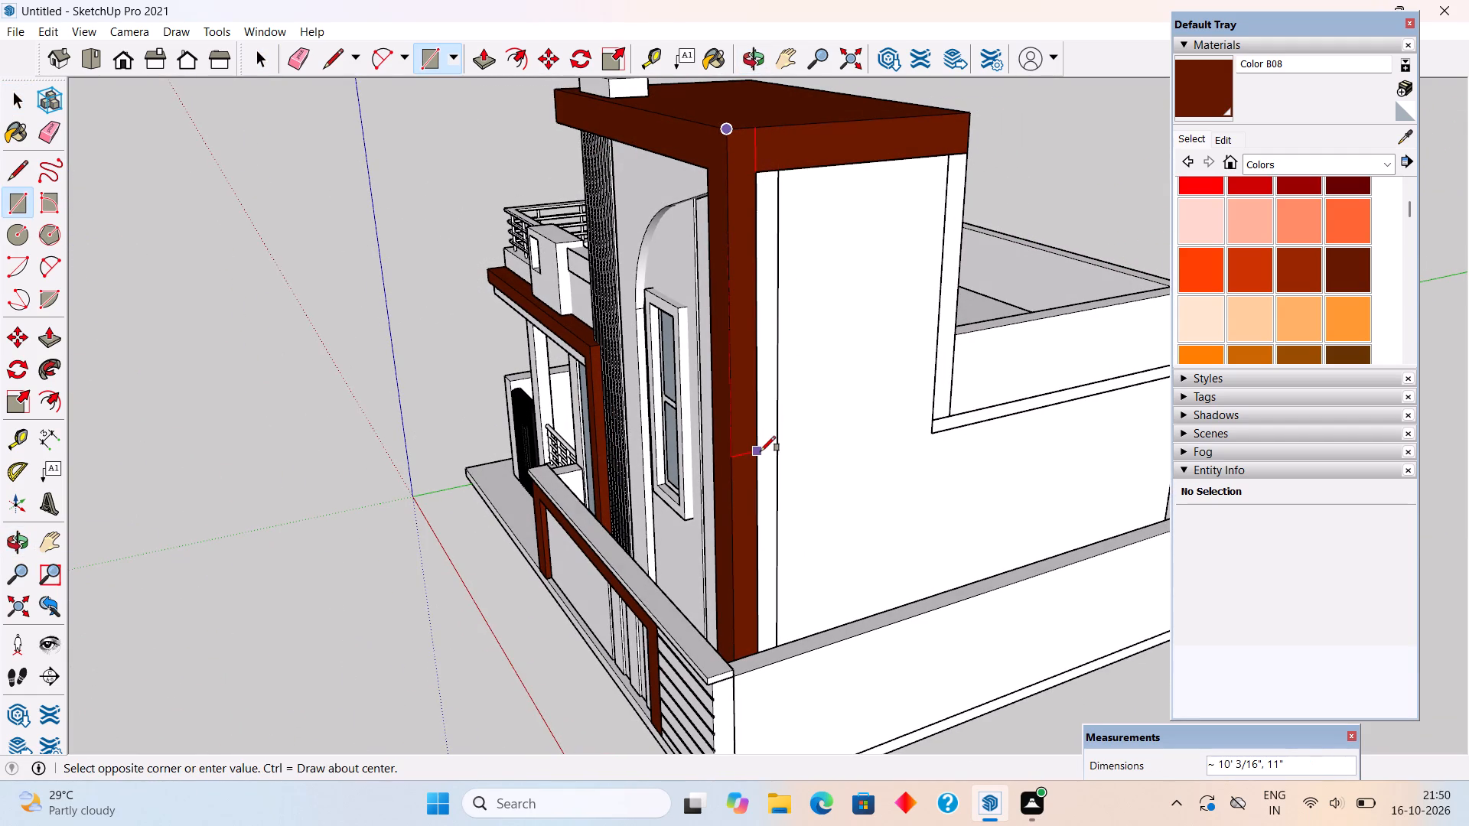
pyautogui.click(761, 451)
pyautogui.press('p')
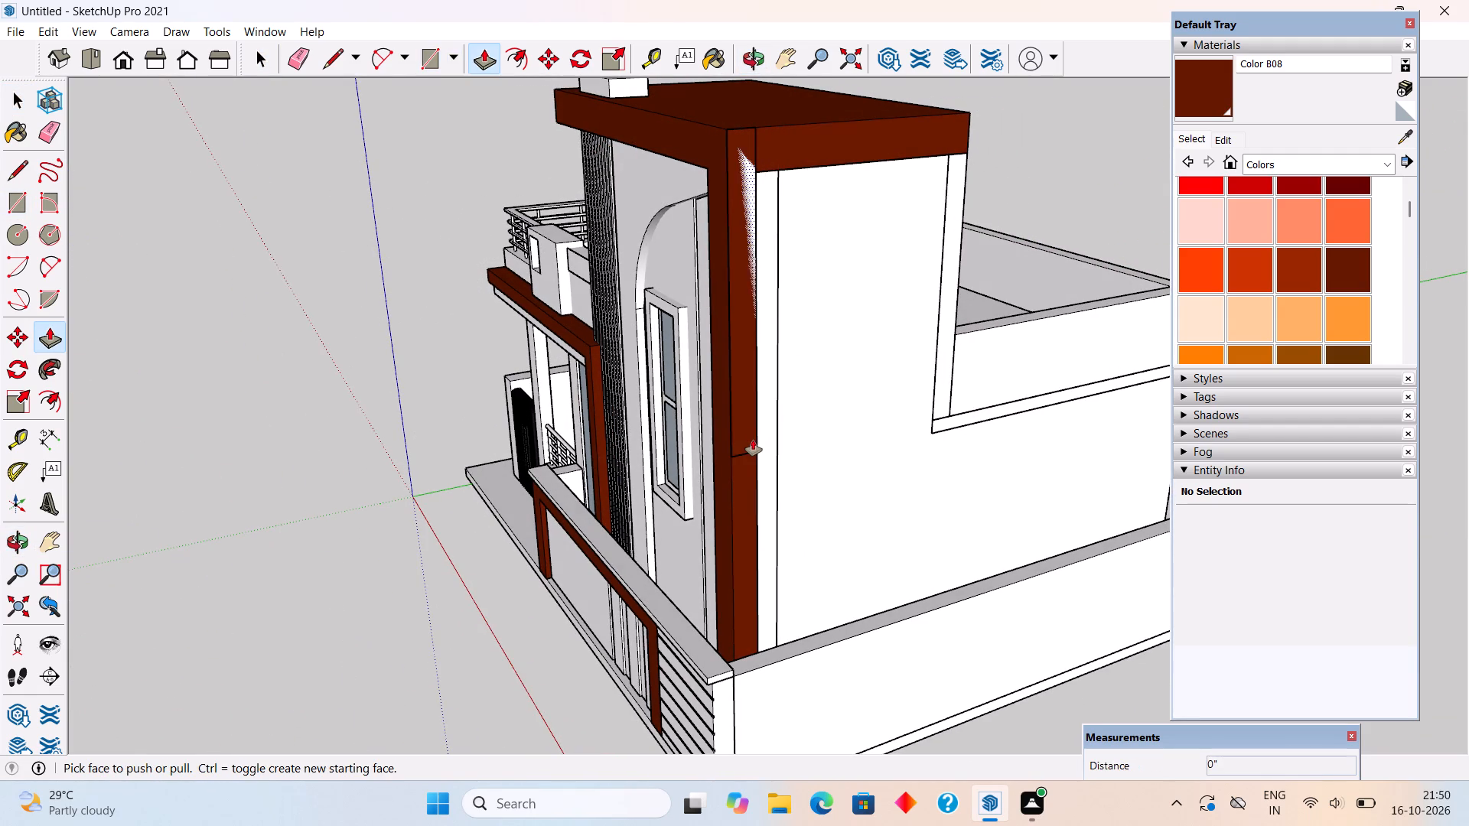
pyautogui.click(753, 439)
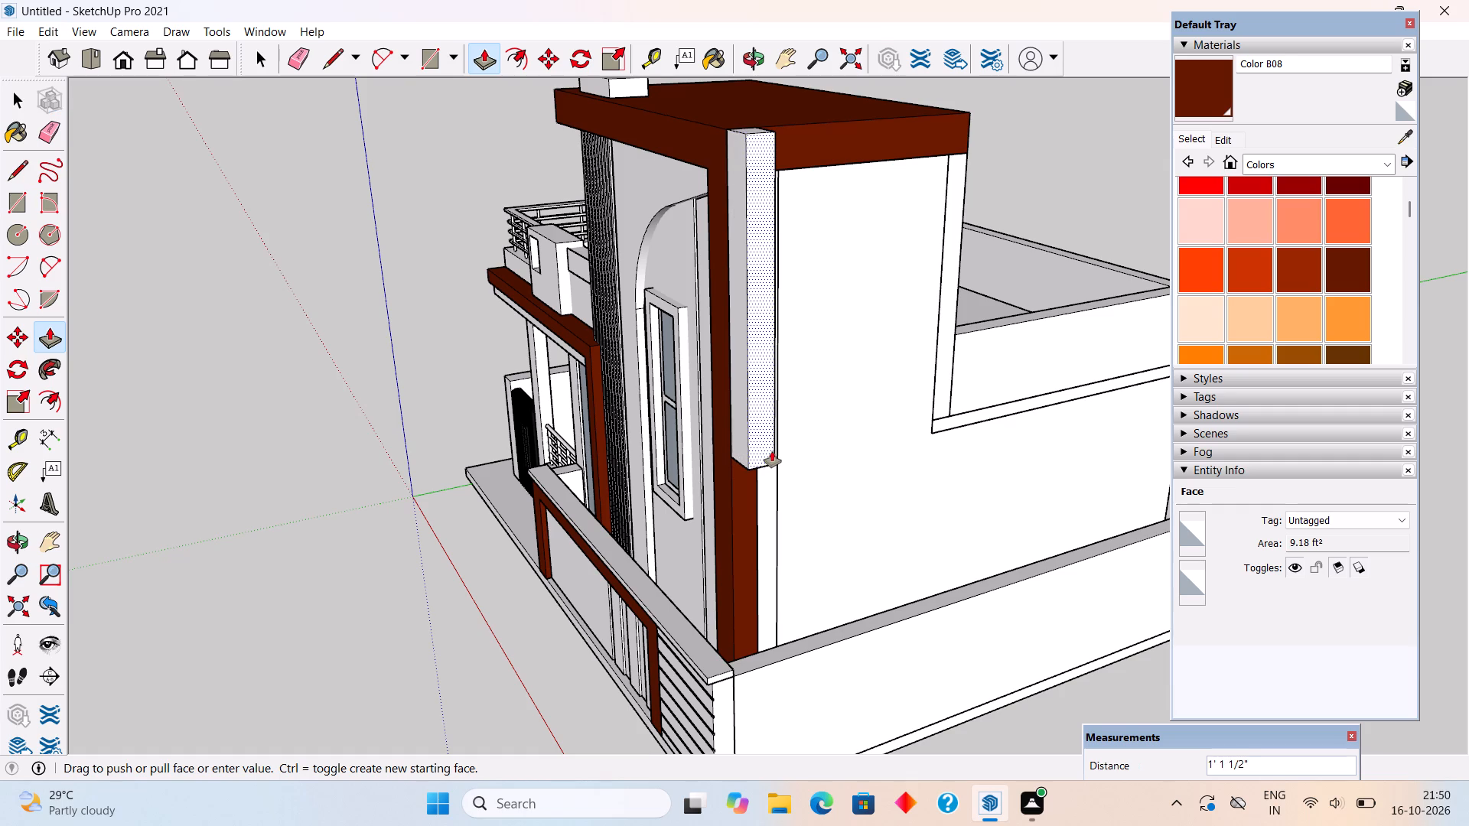
pyautogui.click(772, 451)
pyautogui.press('space')
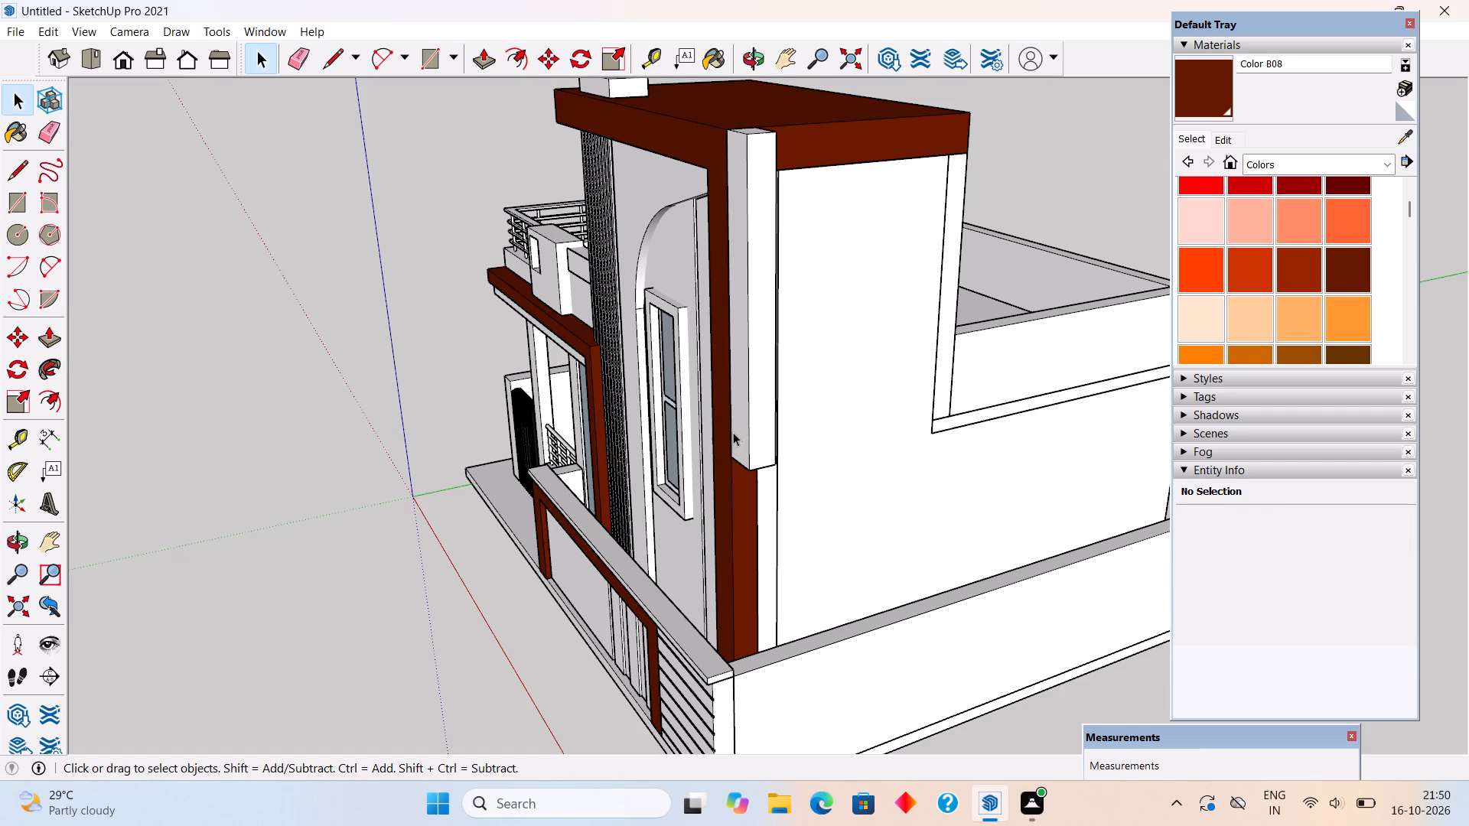
# Extend the new side block downward by pulling its bottom face about 10" and a further 1' 4".
pyautogui.moveTo(728, 432); pyautogui.dragTo(923, 418, button='middle')
pyautogui.scroll(-5, 921, 419)
pyautogui.moveTo(944, 413); pyautogui.dragTo(1153, 327, button='middle')
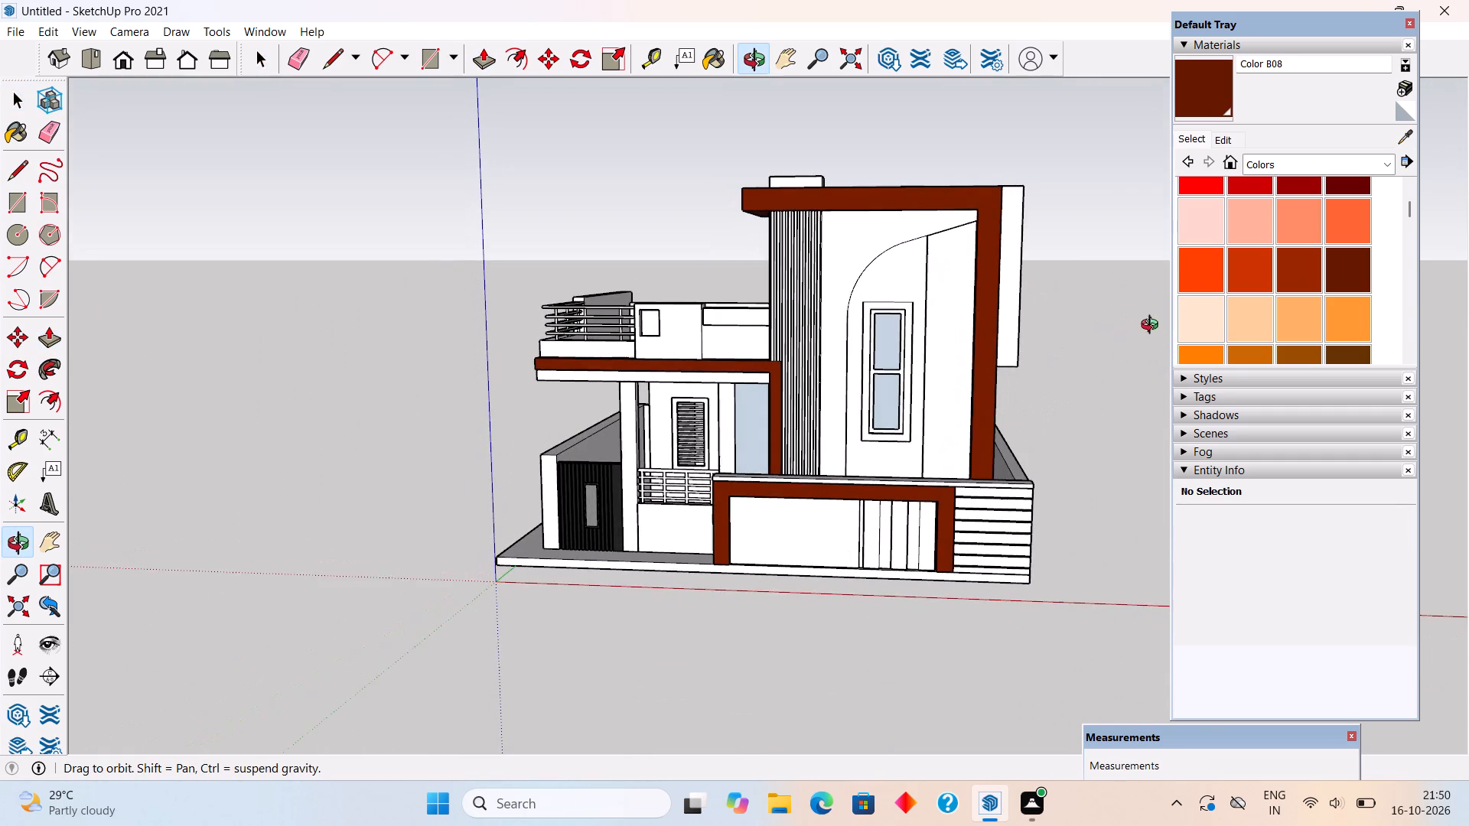
pyautogui.moveTo(1153, 327); pyautogui.dragTo(1154, 327, button='middle')
pyautogui.moveTo(1043, 297); pyautogui.dragTo(907, 203, button='middle')
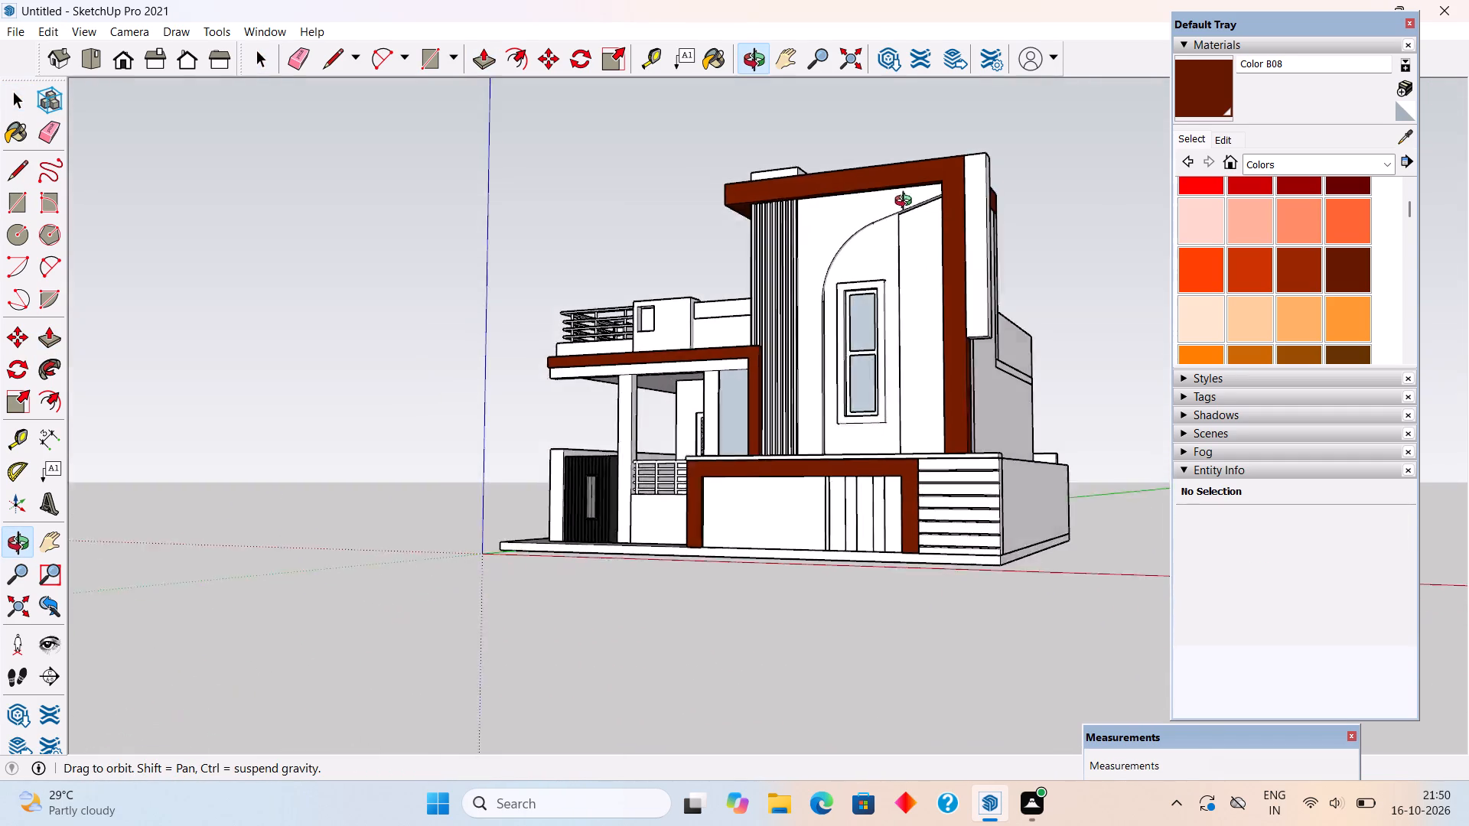
pyautogui.moveTo(907, 203); pyautogui.dragTo(470, 167, button='middle')
pyautogui.scroll(5, 685, 317)
pyautogui.scroll(3, 764, 303)
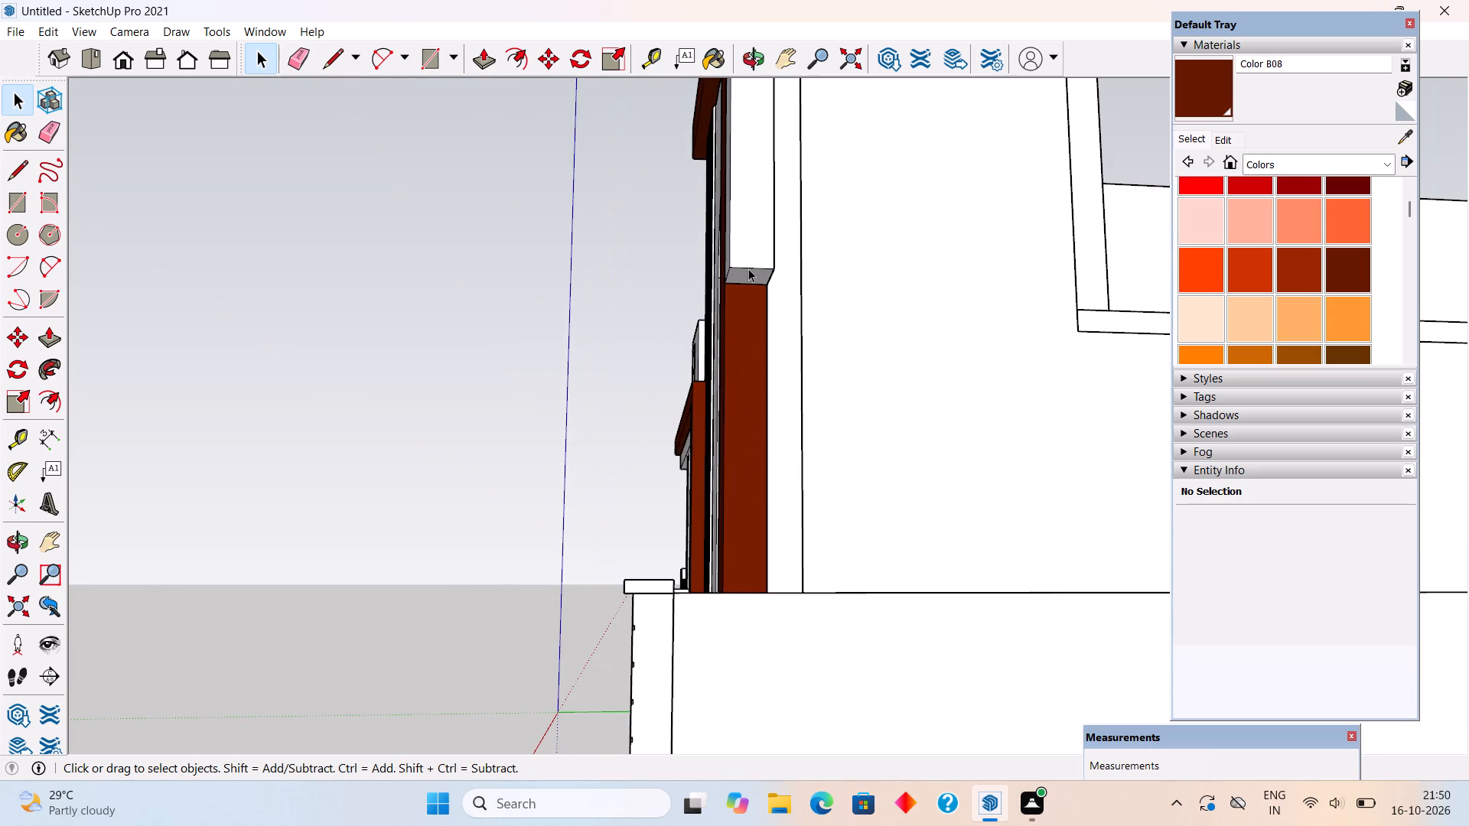
pyautogui.click(748, 268)
pyautogui.press('p')
pyautogui.click(750, 275)
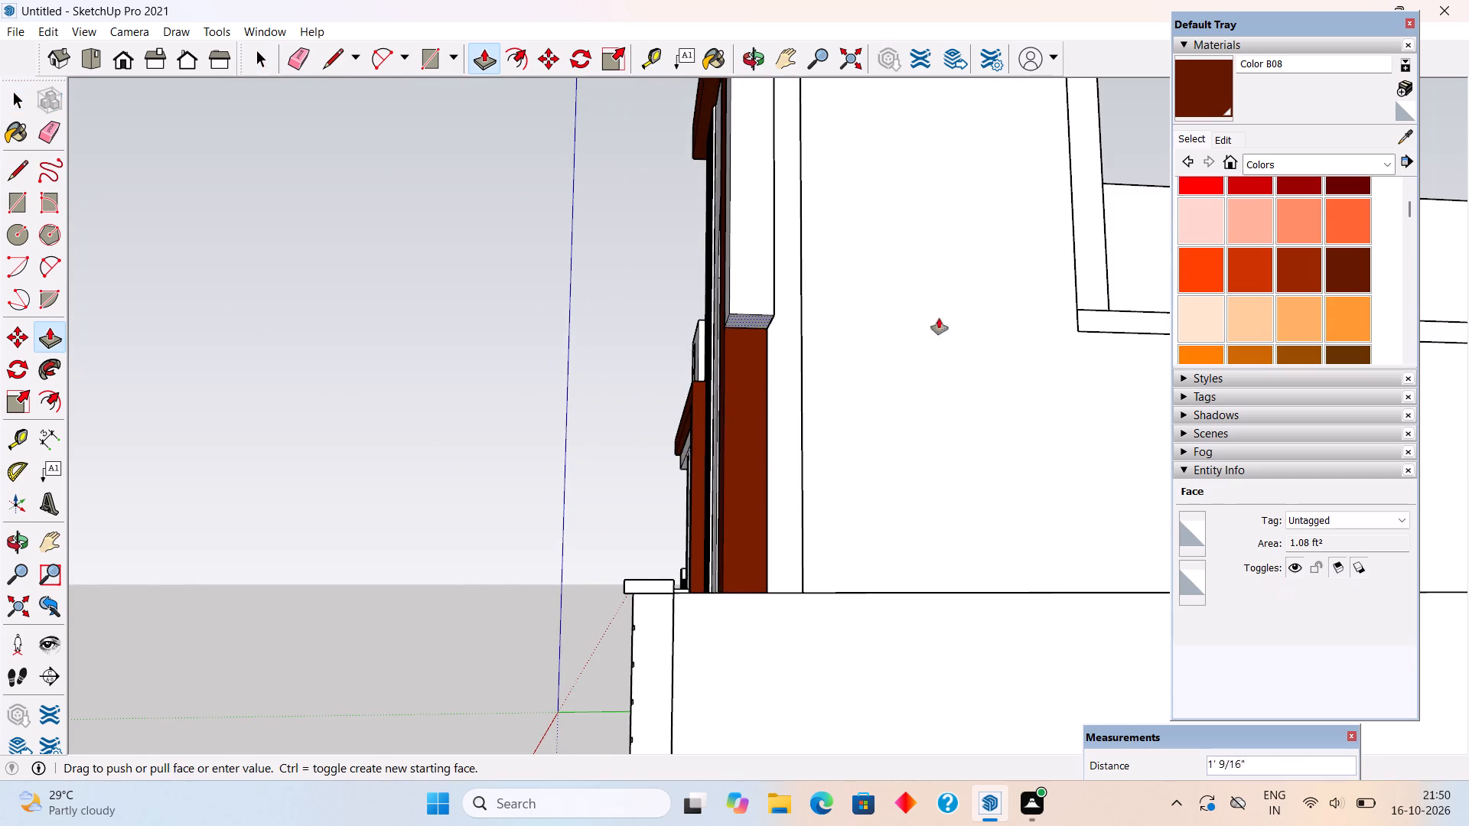
pyautogui.click(1096, 337)
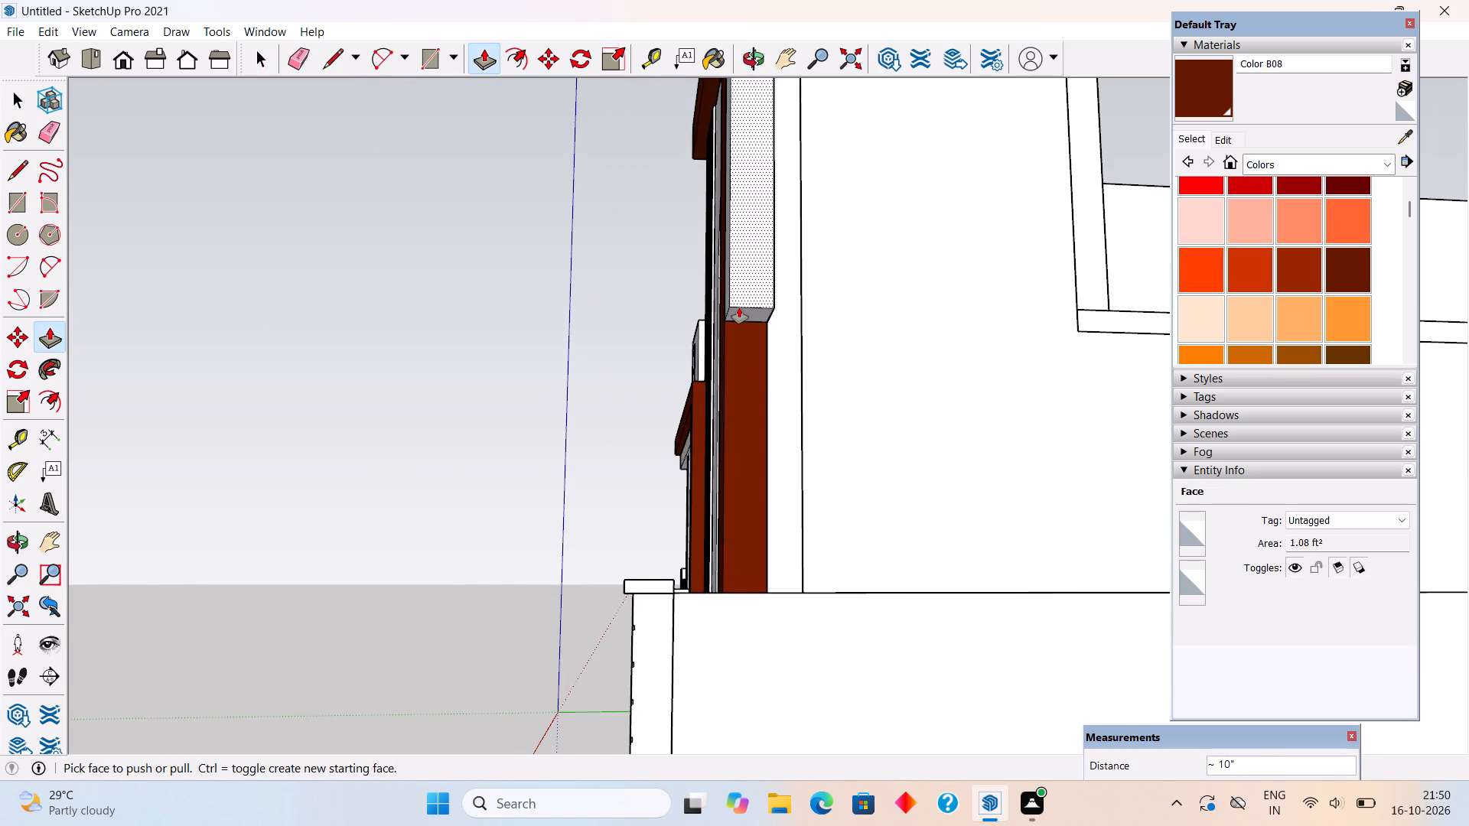
pyautogui.click(740, 311)
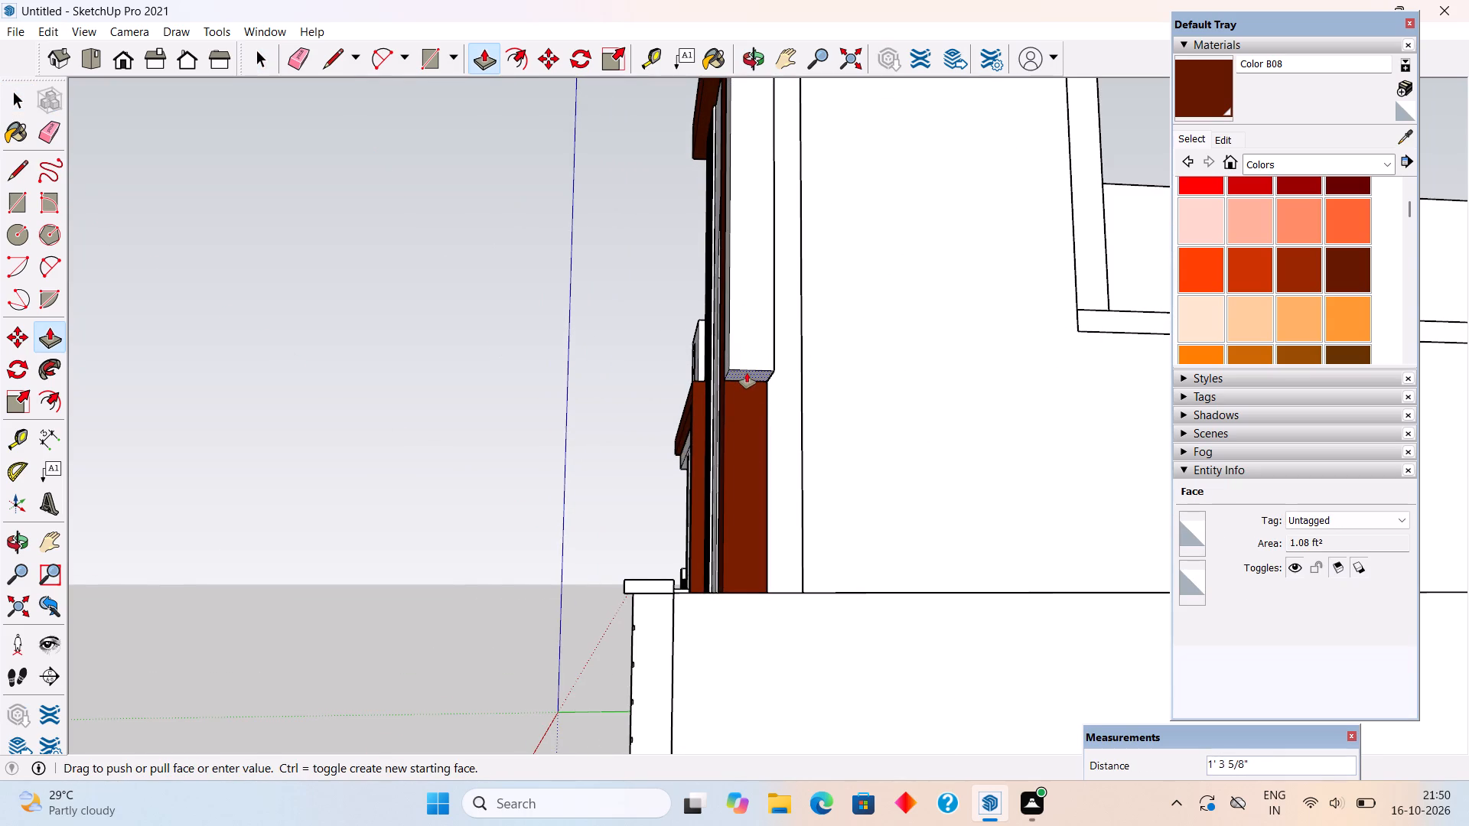
pyautogui.click(747, 379)
# Select all the connected geometry of the side block and make it a group.
pyautogui.press('space')
pyautogui.tripleClick(746, 322)
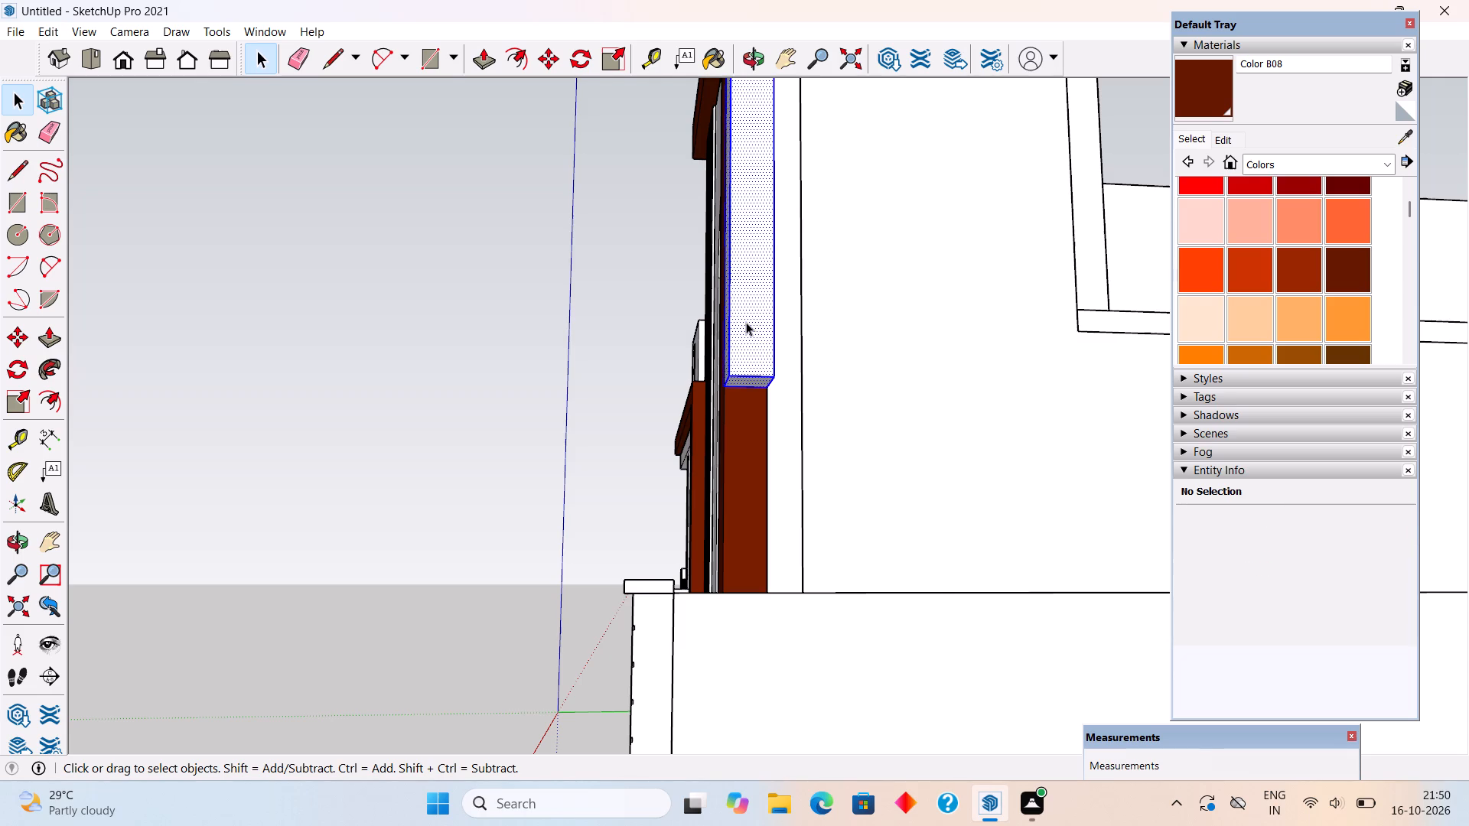
pyautogui.rightClick(746, 322)
pyautogui.click(820, 480)
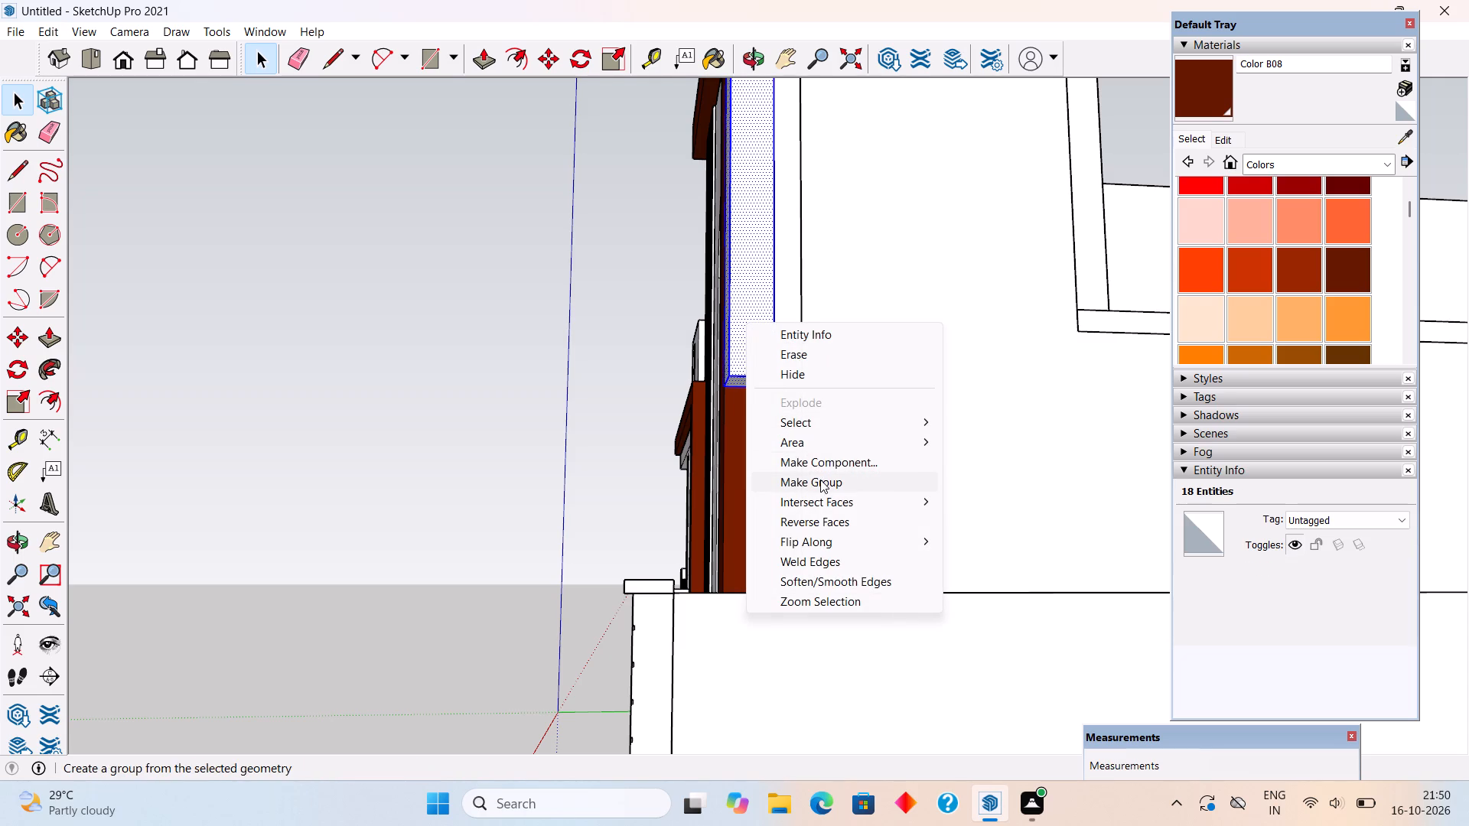
pyautogui.click(578, 338)
# Paint the flat wall panel between the tower's arched recess and its brown frame with the cream Color C01.
pyautogui.moveTo(302, 373); pyautogui.dragTo(777, 457, button='middle')
pyautogui.scroll(-8, 777, 457)
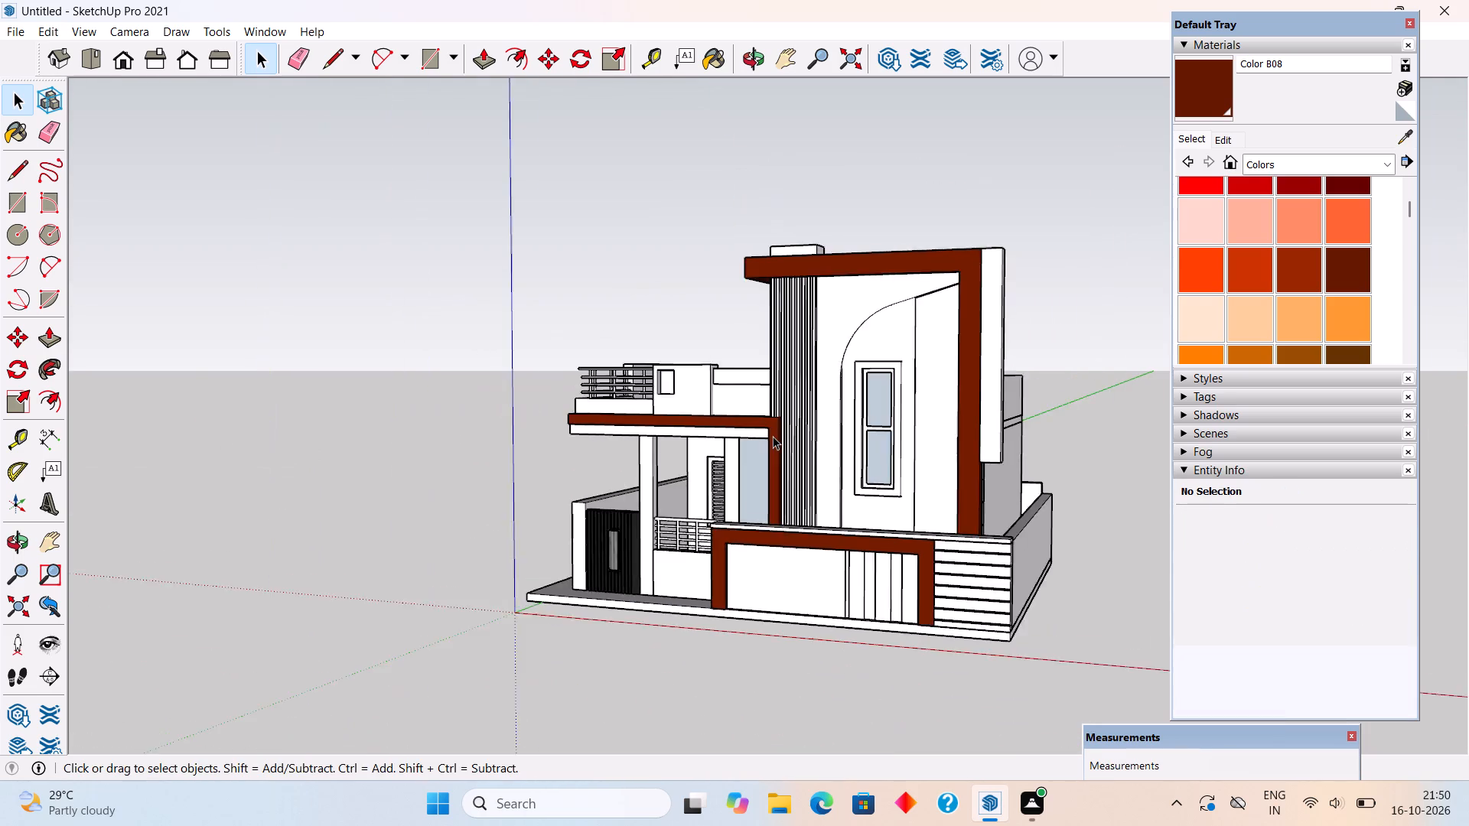
pyautogui.moveTo(775, 447); pyautogui.dragTo(1005, 406, button='middle')
pyautogui.scroll(7, 1005, 415)
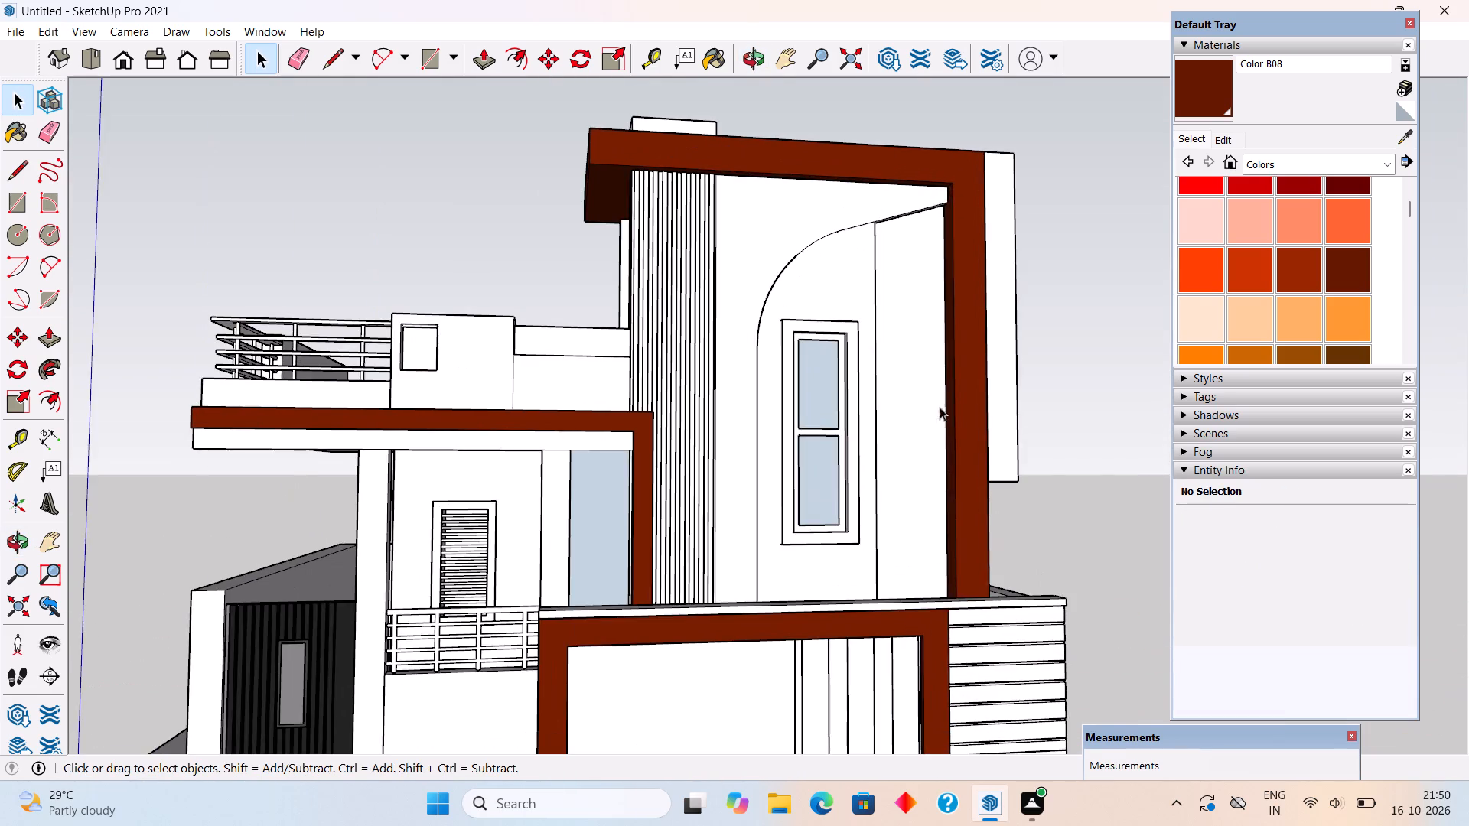
pyautogui.scroll(3, 930, 398)
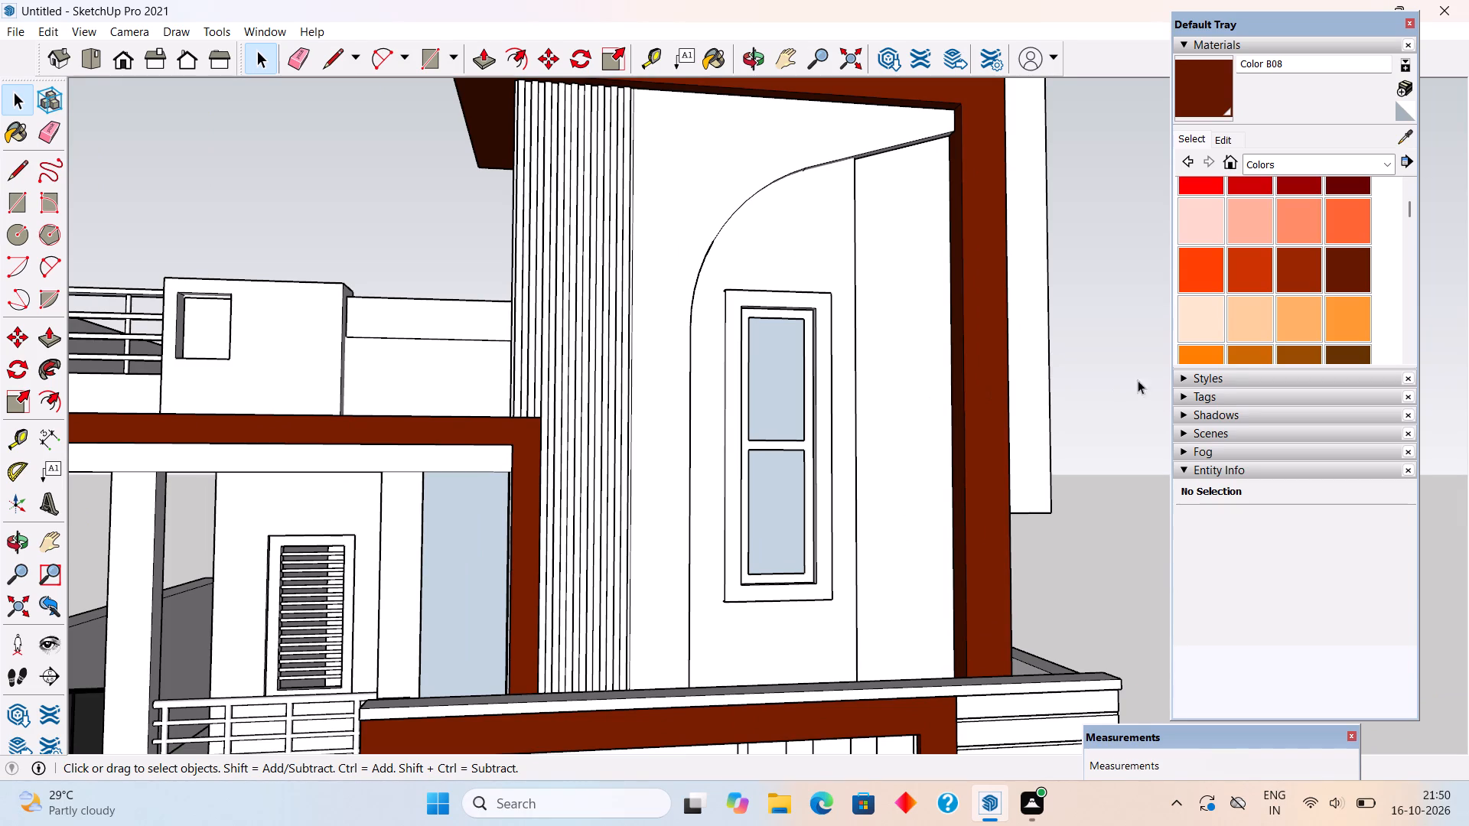
pyautogui.click(1194, 307)
pyautogui.click(901, 340)
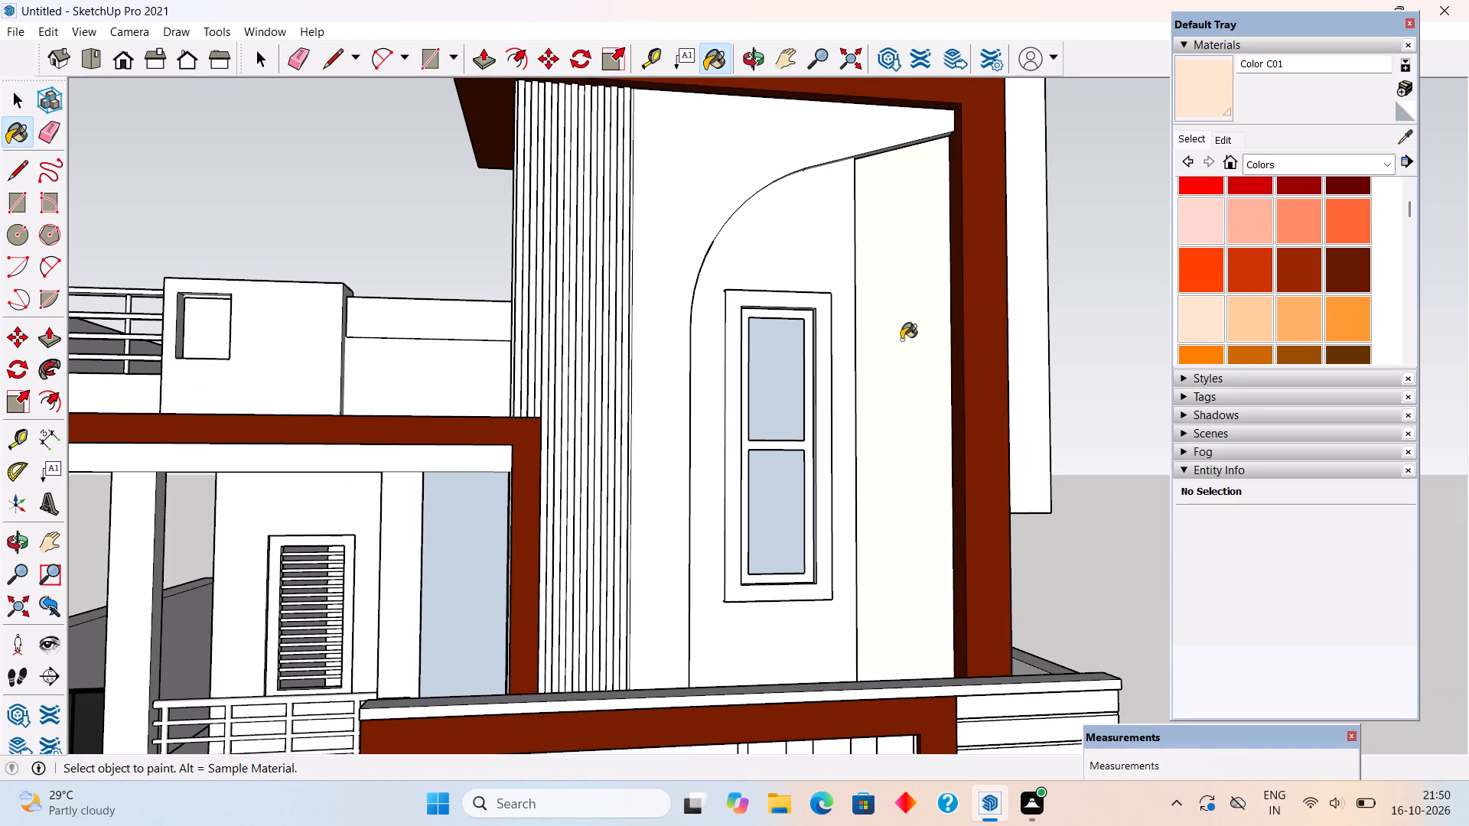
# Paint the arched recess wall around the tower window with the cream Color C01.
pyautogui.click(824, 254)
# Paint the flat panel beside the arched recess and the tower wall around the arch with Color C02.
pyautogui.click(1256, 314)
pyautogui.click(871, 291)
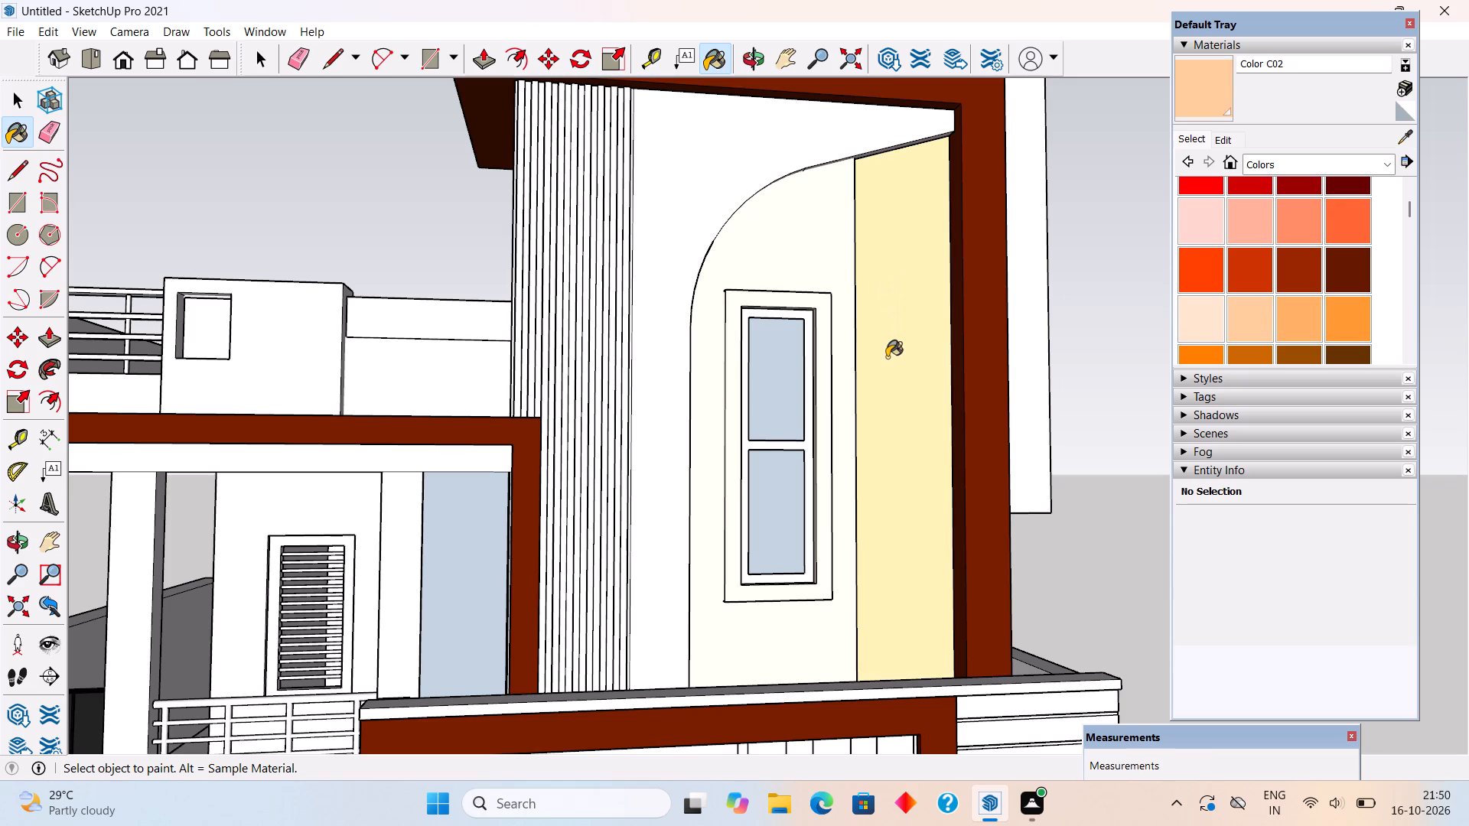
pyautogui.click(707, 203)
# Sample Color C01 from the arched recess and paint the alternate white strips of the tower's vertical slatted cladding with it.
pyautogui.moveTo(765, 307); pyautogui.dragTo(682, 353, button='middle')
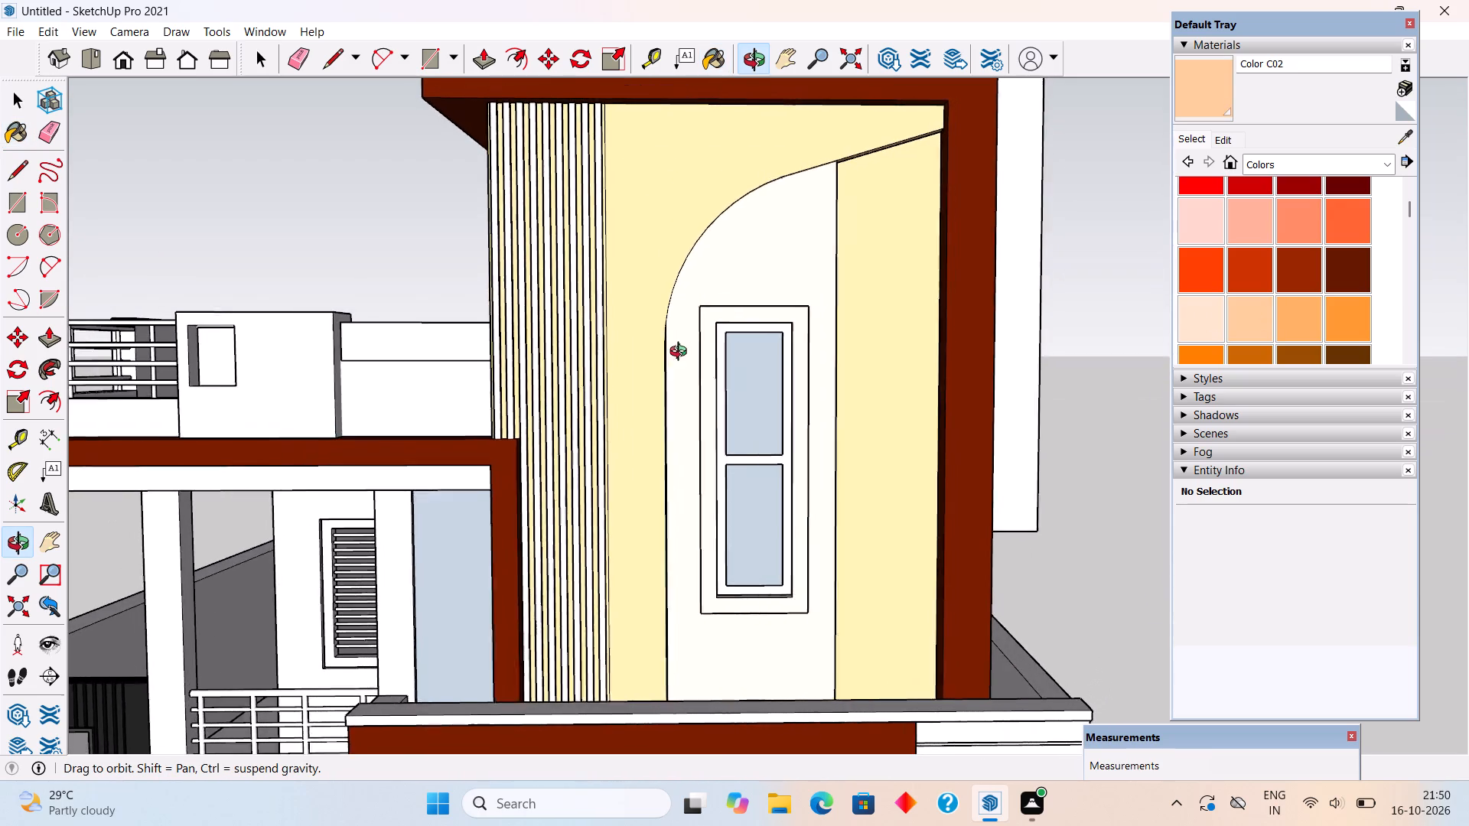
pyautogui.moveTo(682, 353); pyautogui.dragTo(758, 395, button='middle')
pyautogui.scroll(1, 758, 395)
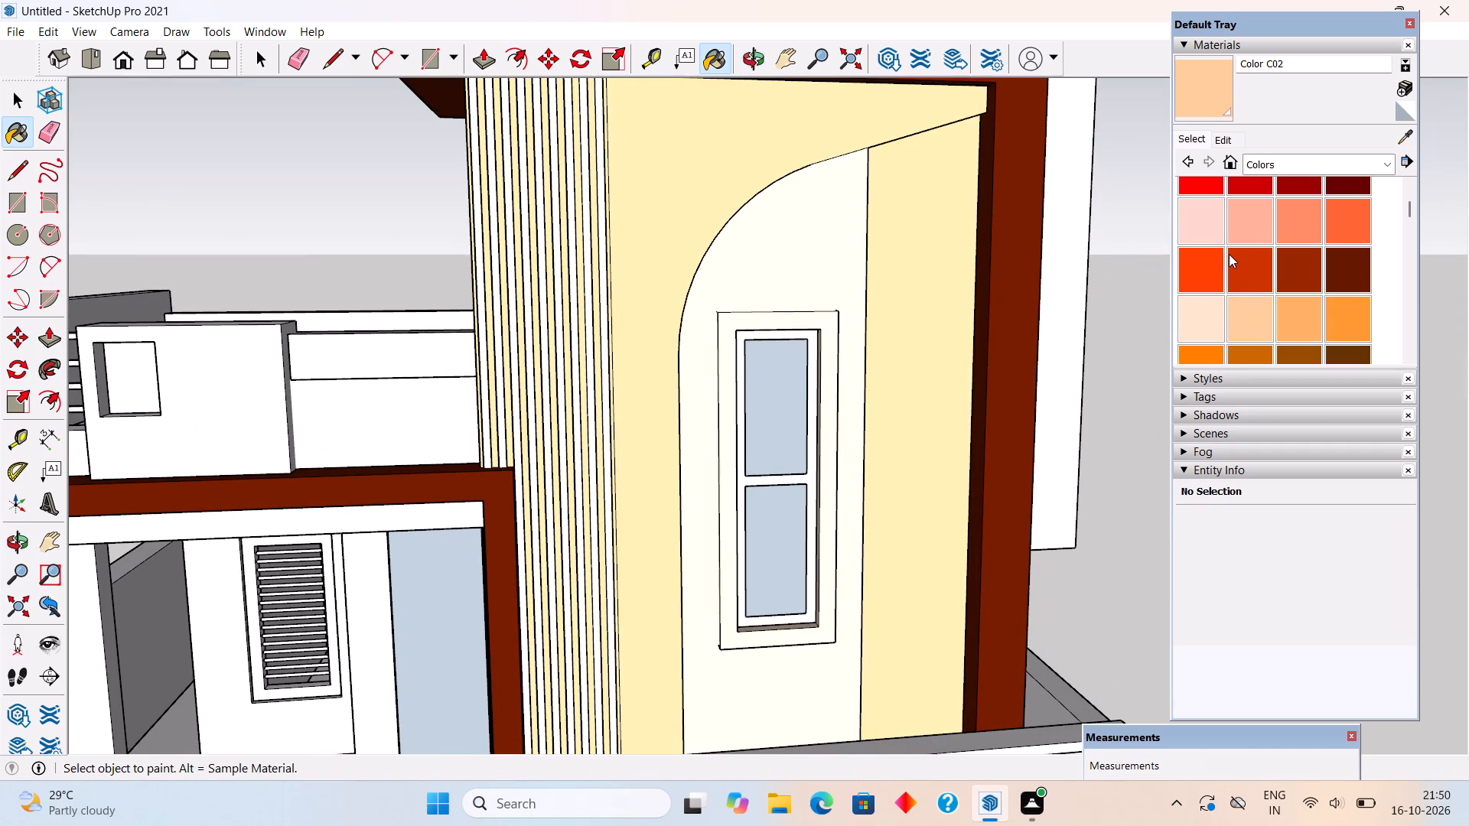
pyautogui.scroll(3, 1223, 254)
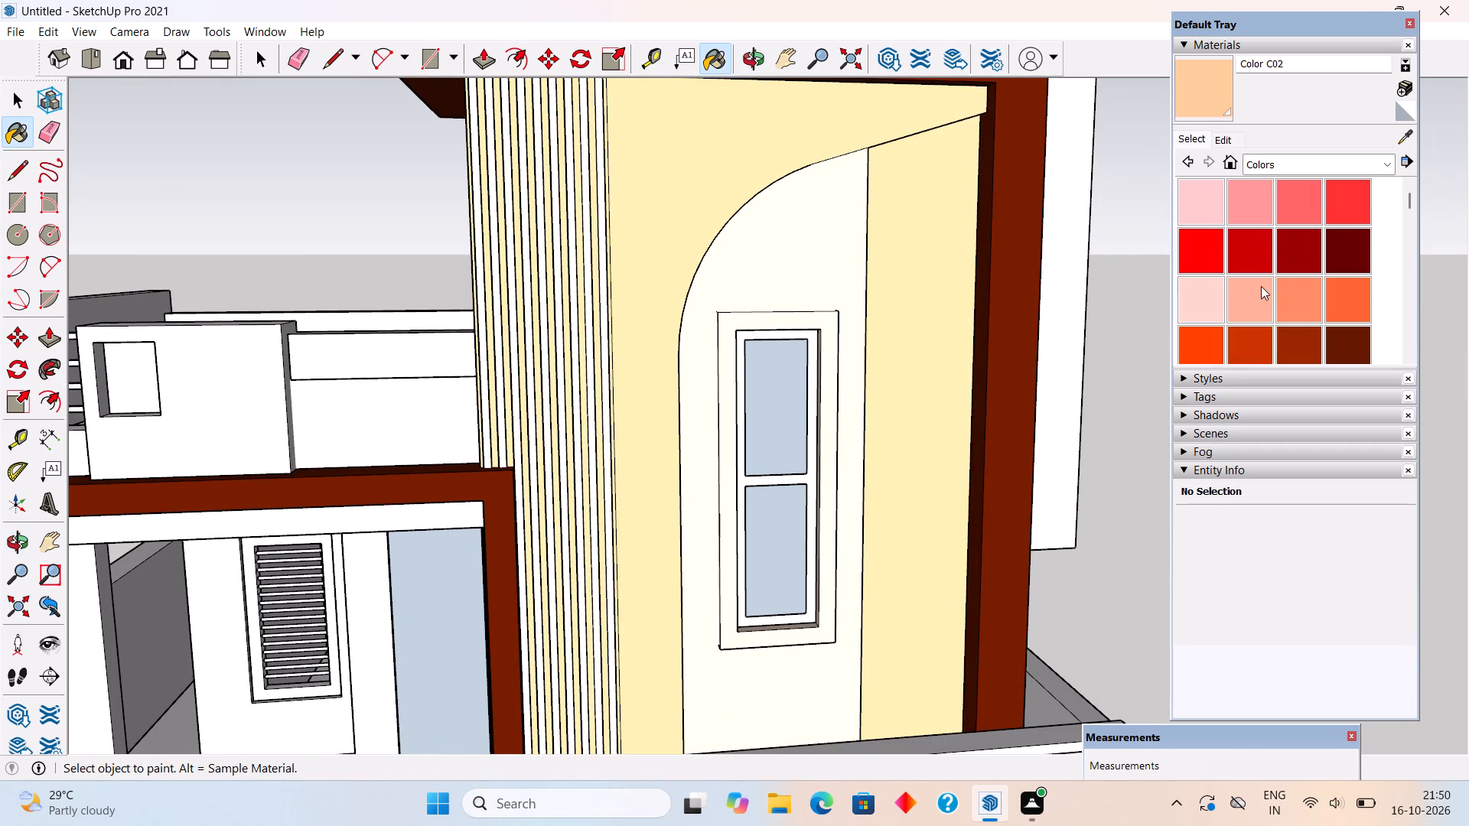
pyautogui.click(1402, 144)
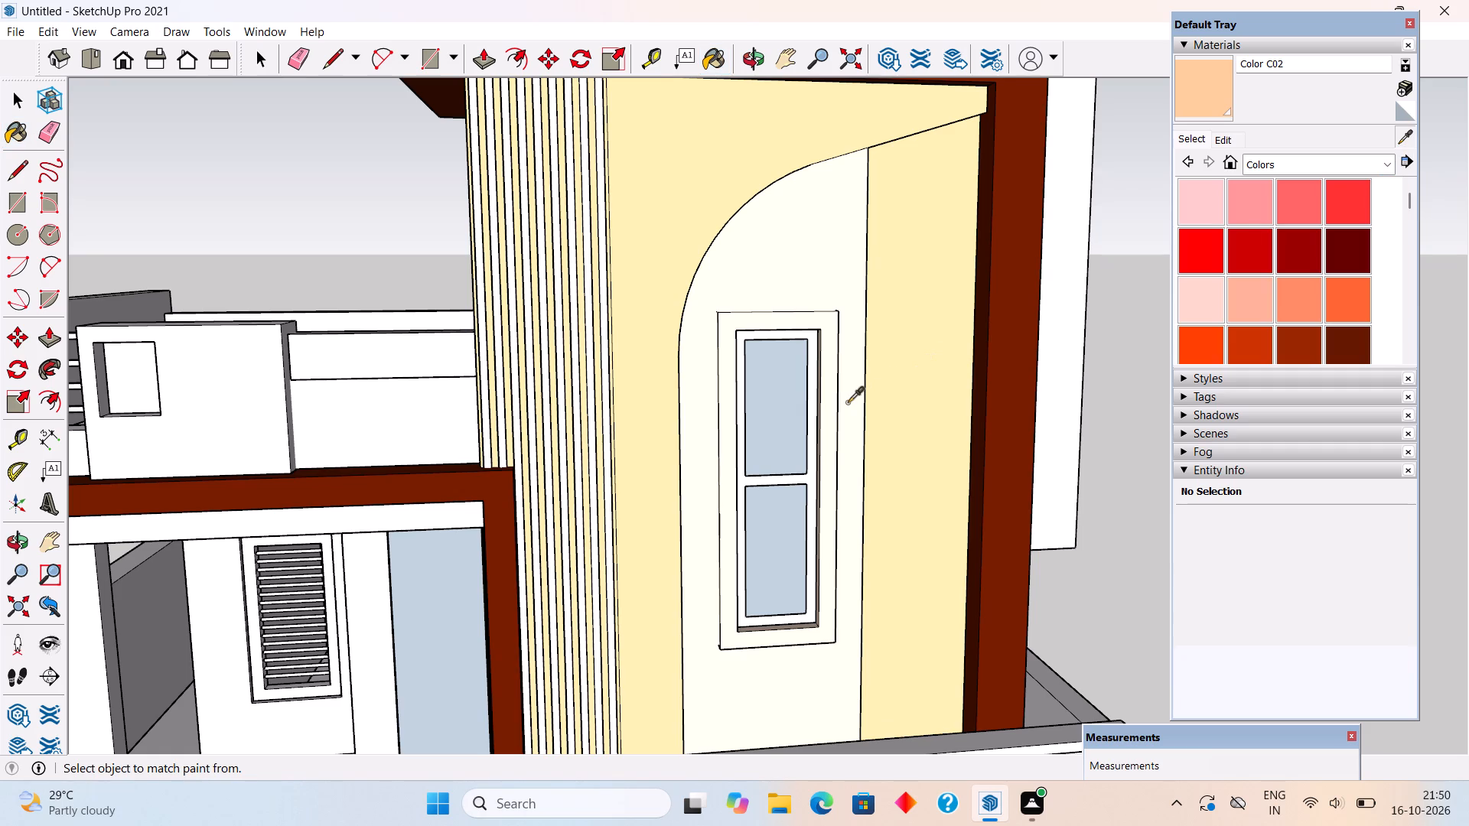
pyautogui.click(848, 402)
pyautogui.scroll(9, 487, 379)
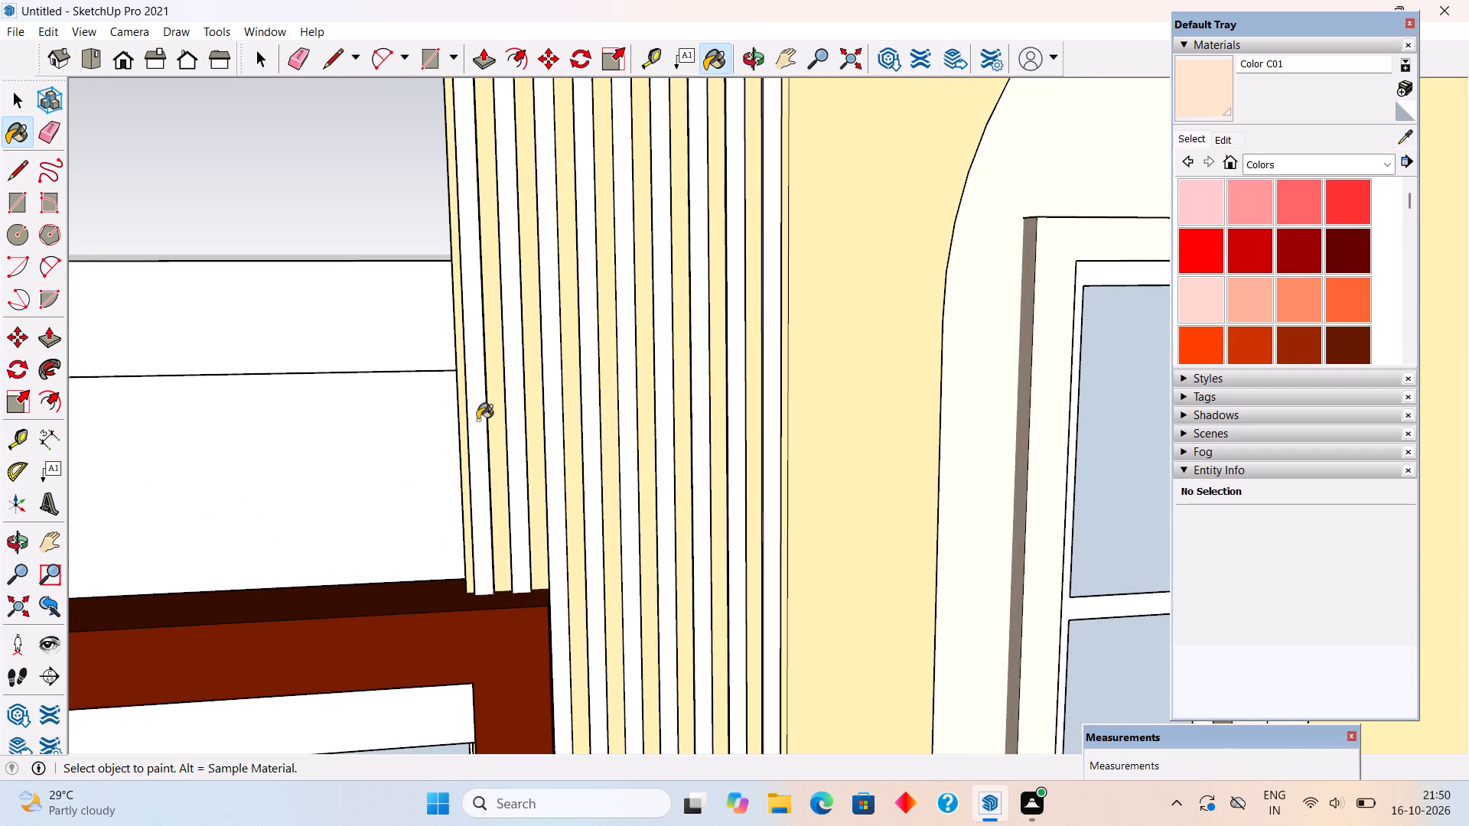
pyautogui.click(482, 424)
pyautogui.click(510, 421)
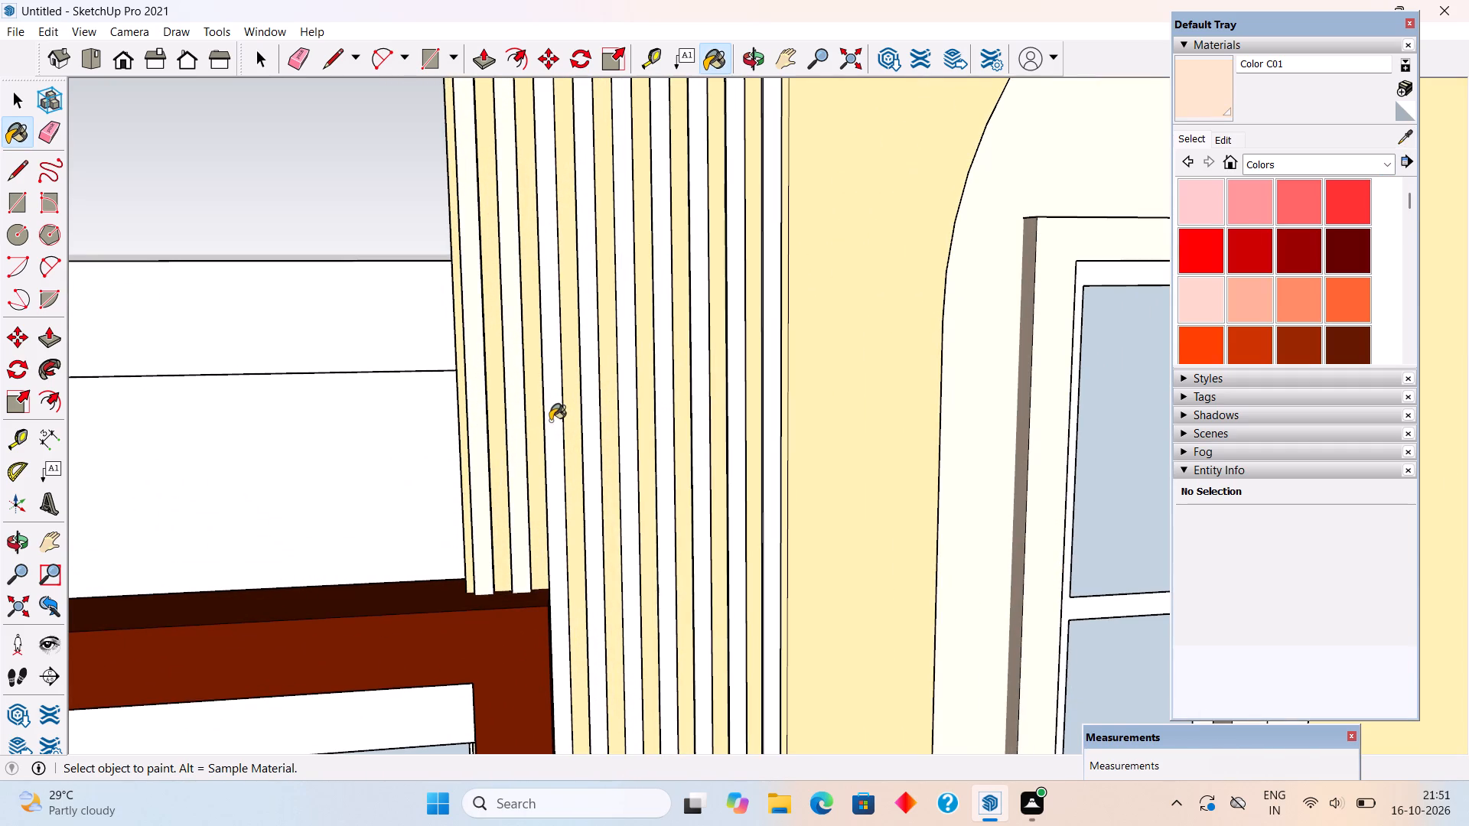
pyautogui.click(550, 421)
pyautogui.click(588, 413)
pyautogui.click(624, 431)
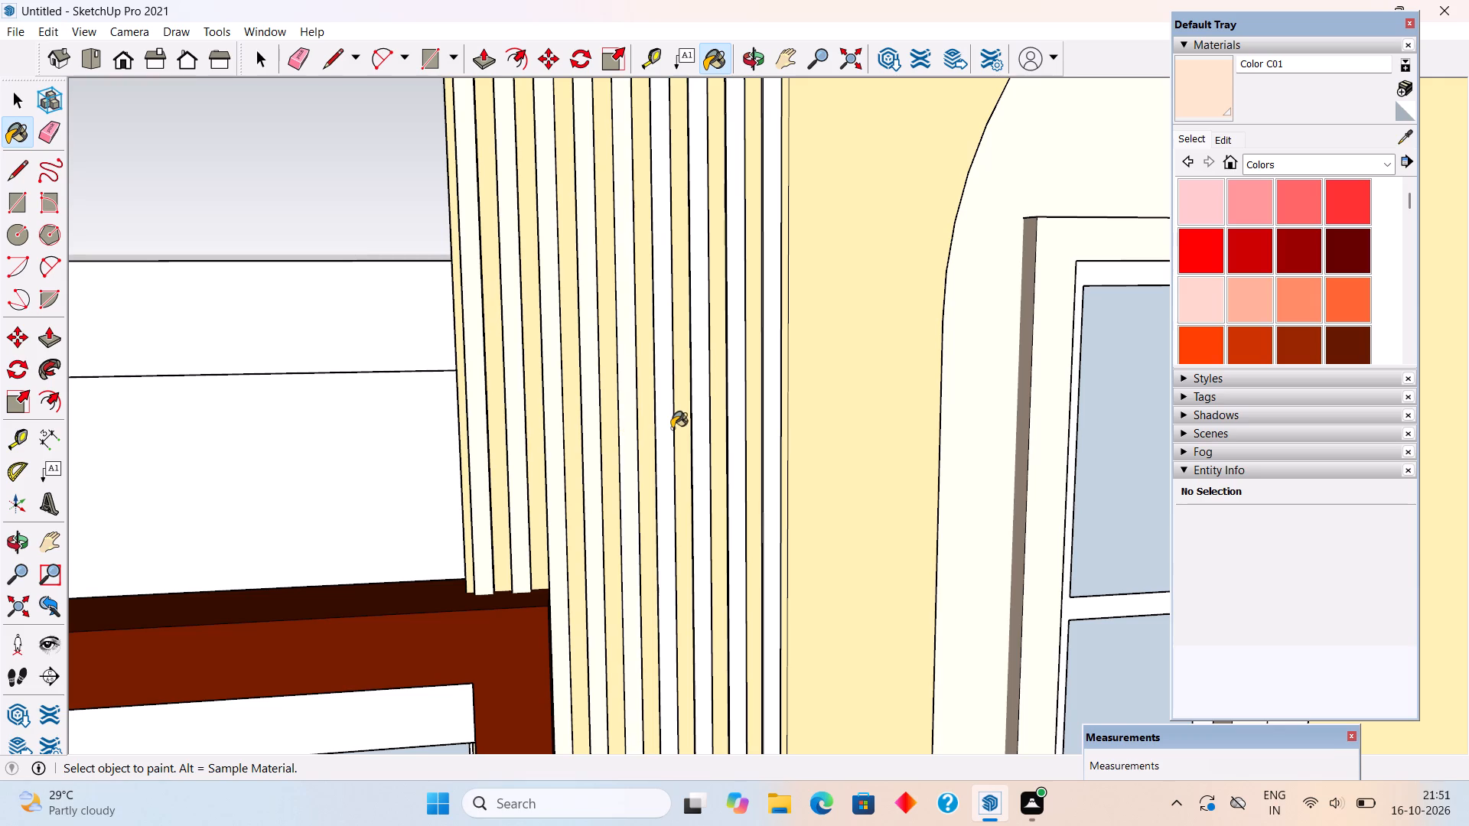
pyautogui.click(669, 436)
pyautogui.click(698, 433)
pyautogui.click(741, 422)
pyautogui.click(768, 409)
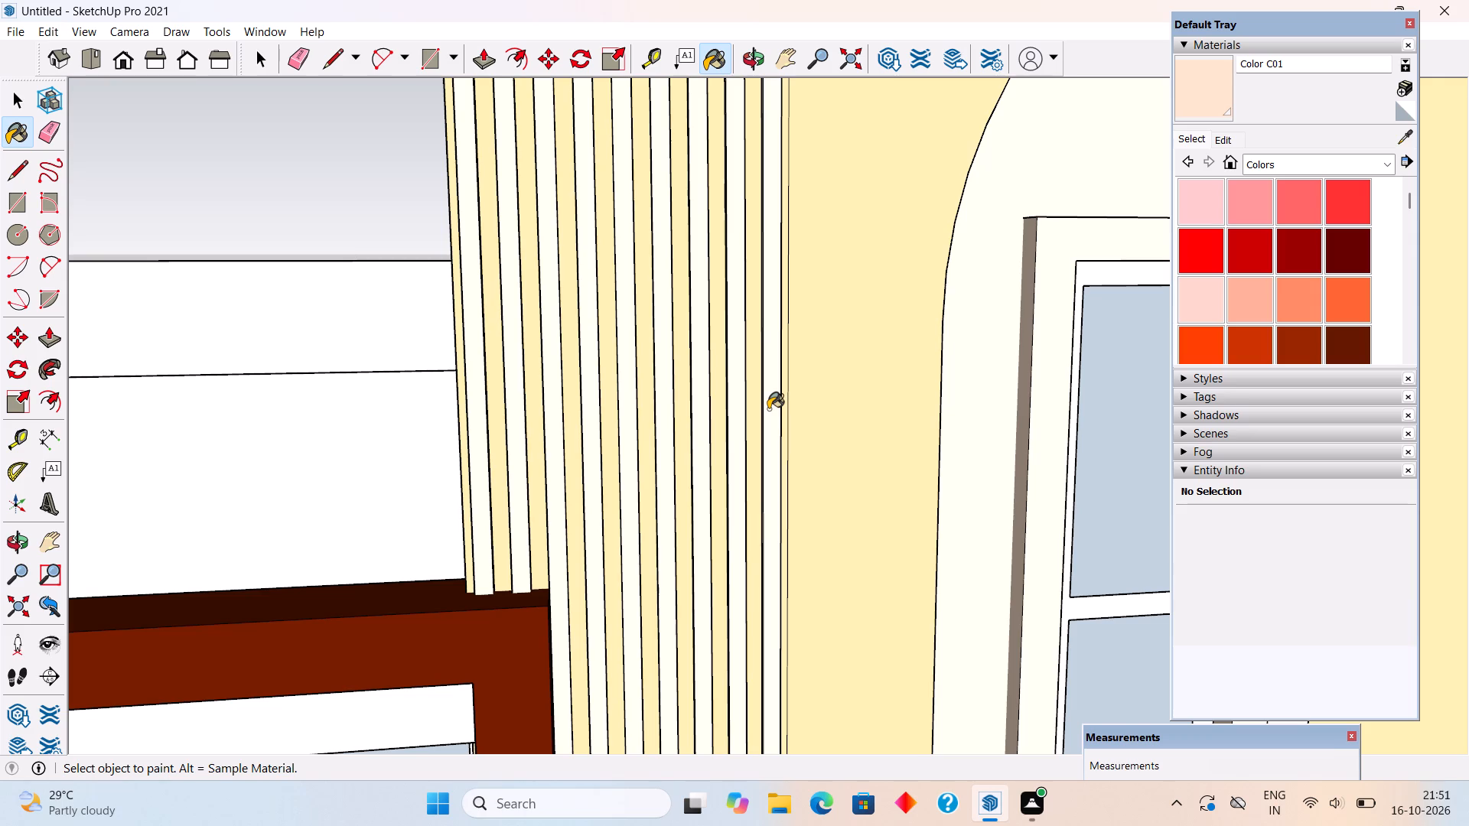
# Open the tower window's outer surround group, select all its geometry and paint it white with Color M00.
pyautogui.scroll(-11, 769, 408)
pyautogui.scroll(-7, 512, 385)
pyautogui.scroll(-4, 578, 461)
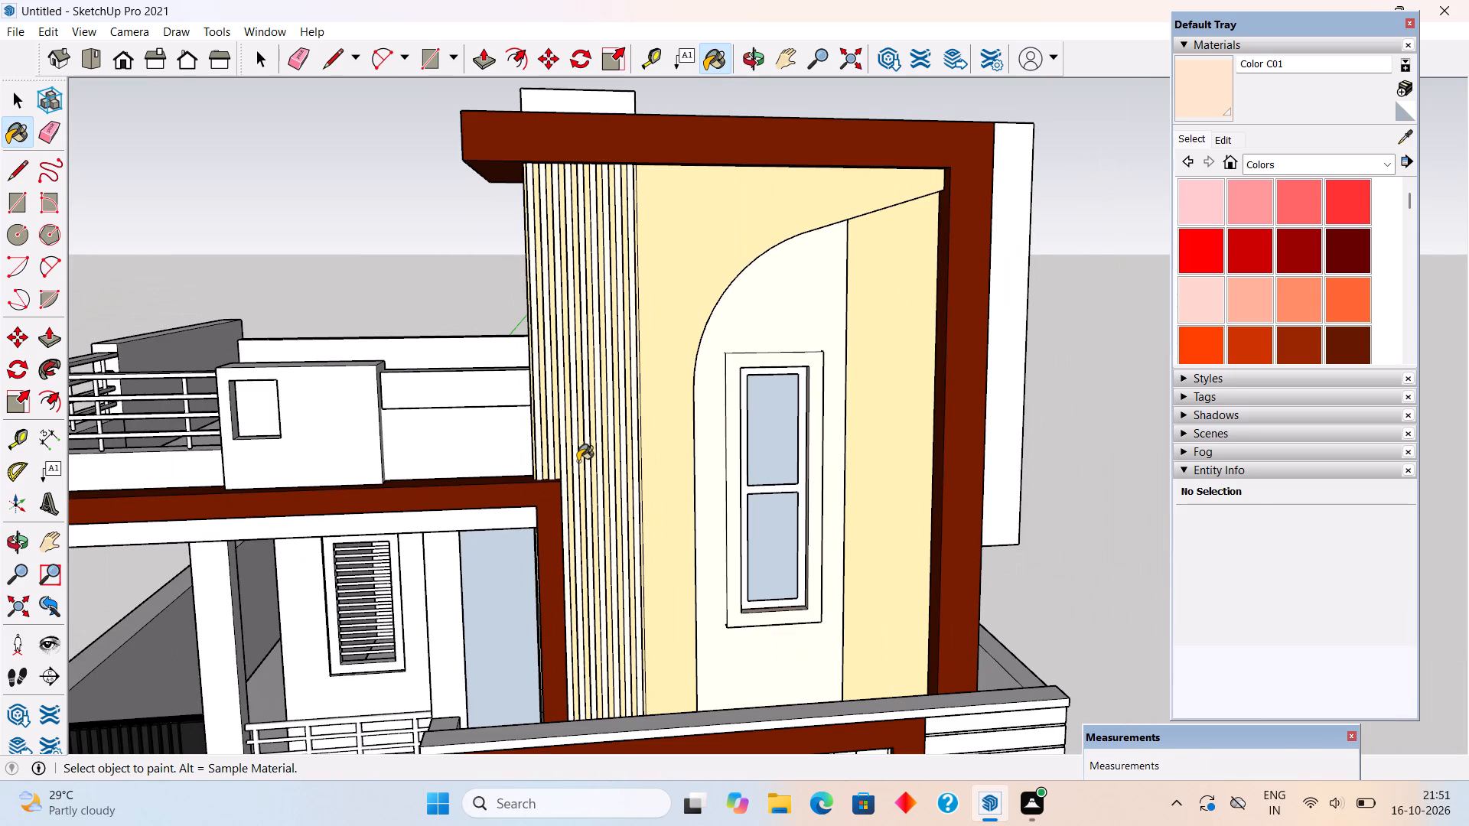
pyautogui.press('space')
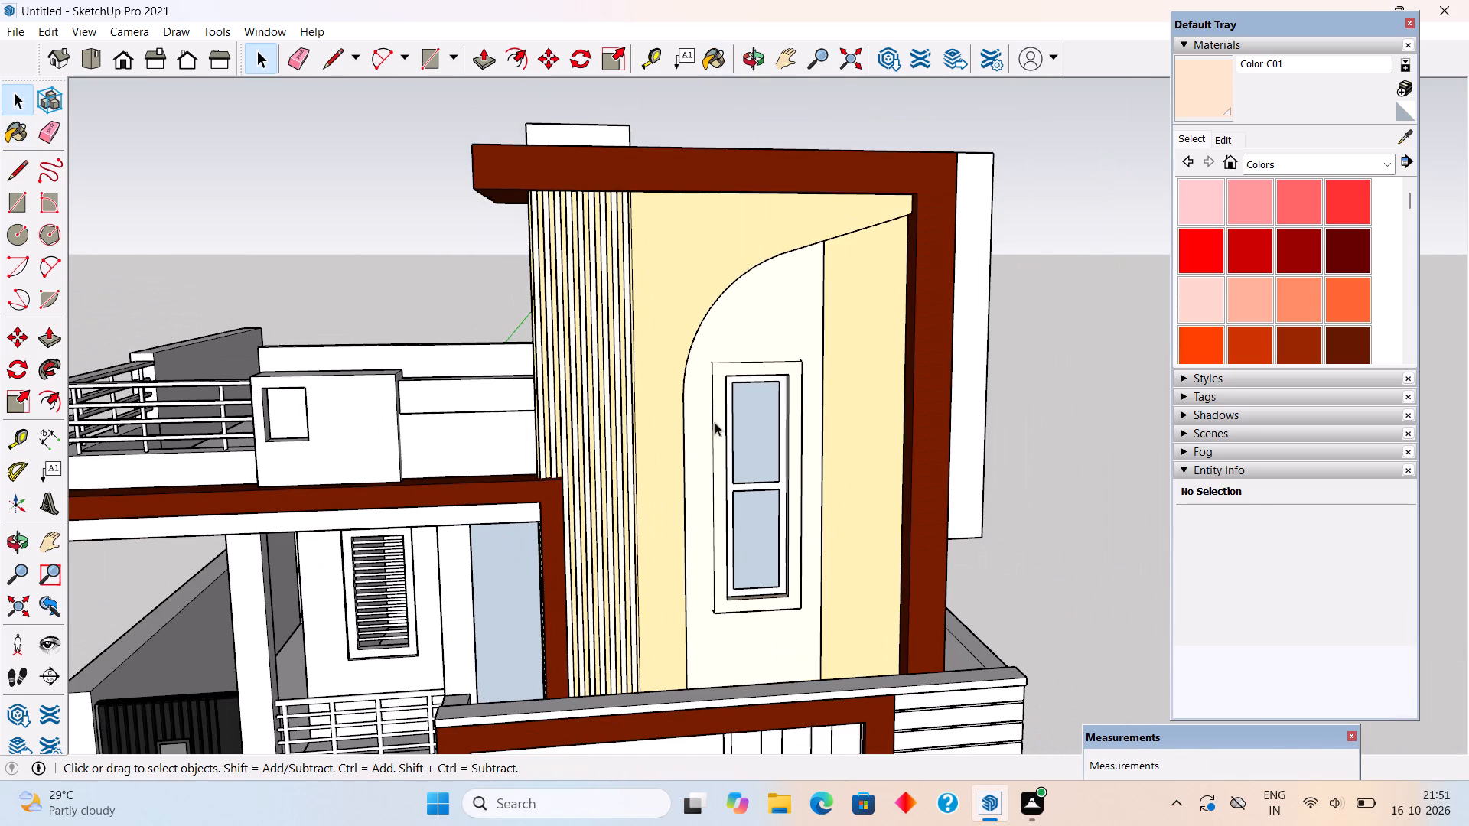
pyautogui.scroll(6, 805, 395)
pyautogui.tripleClick(780, 357)
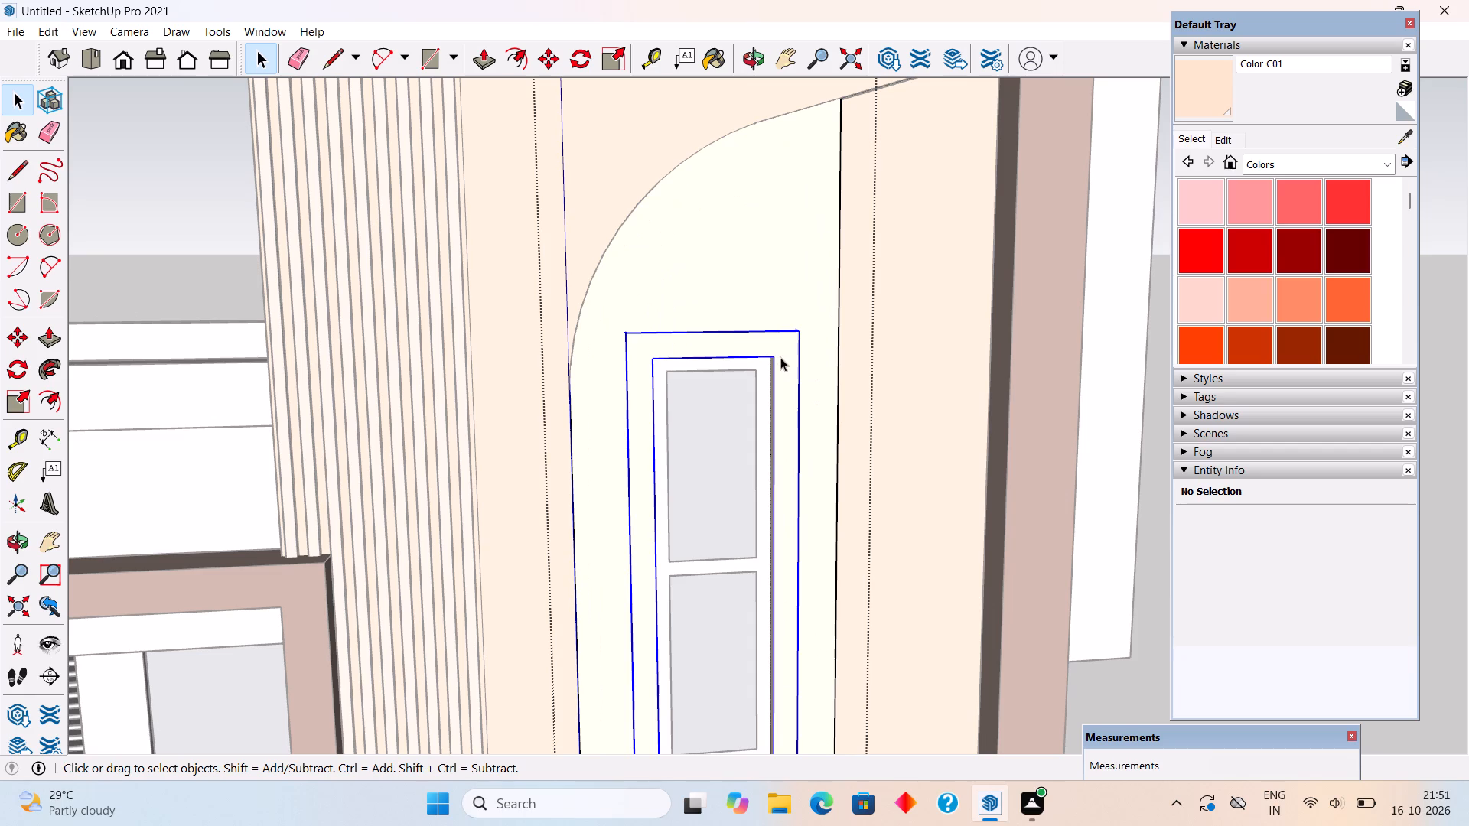
pyautogui.click(780, 357)
pyautogui.click(793, 364)
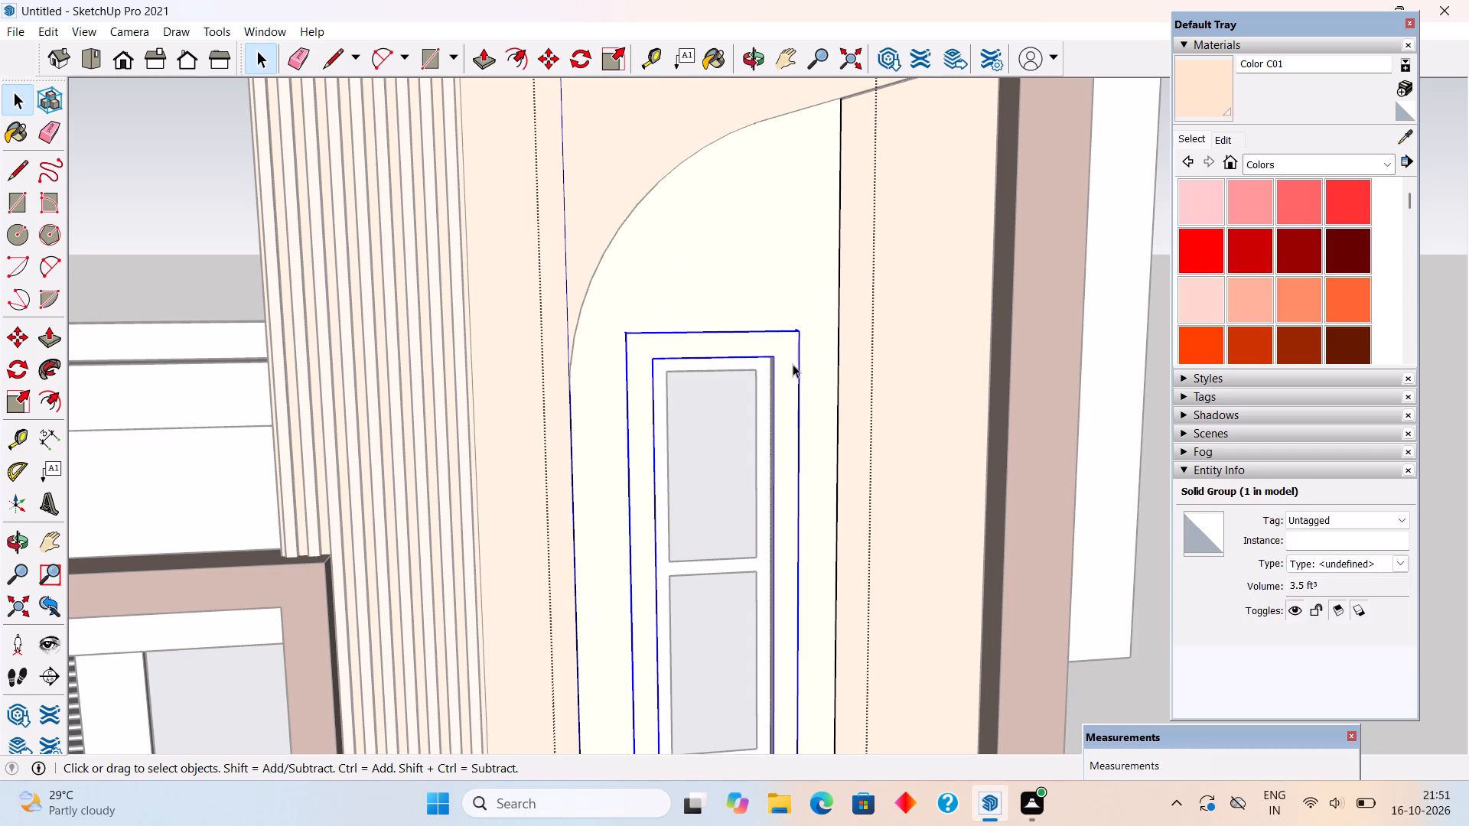
pyautogui.click(793, 364)
pyautogui.doubleClick(783, 396)
pyautogui.click(783, 396)
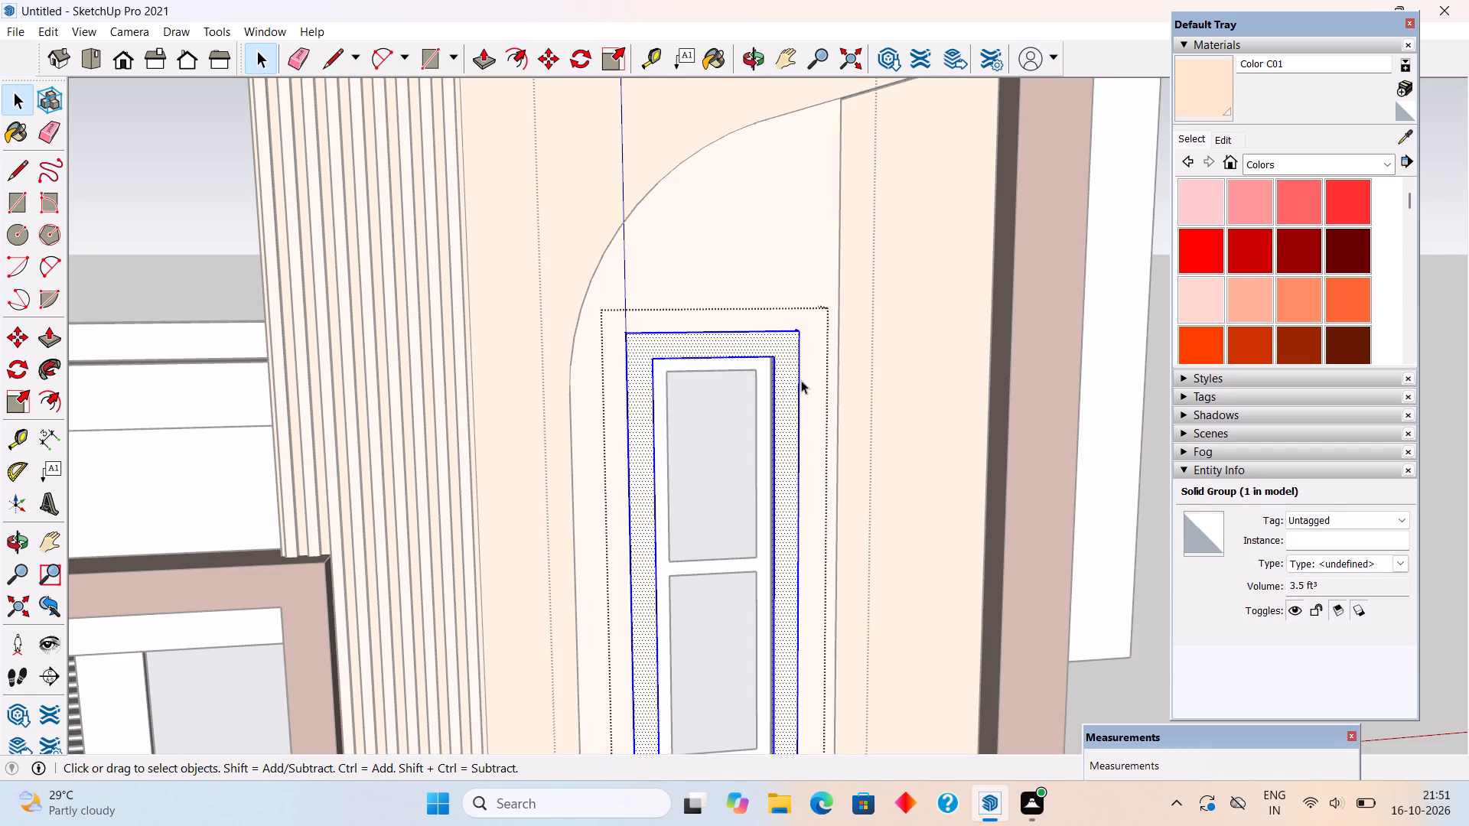
pyautogui.scroll(-10, 1198, 260)
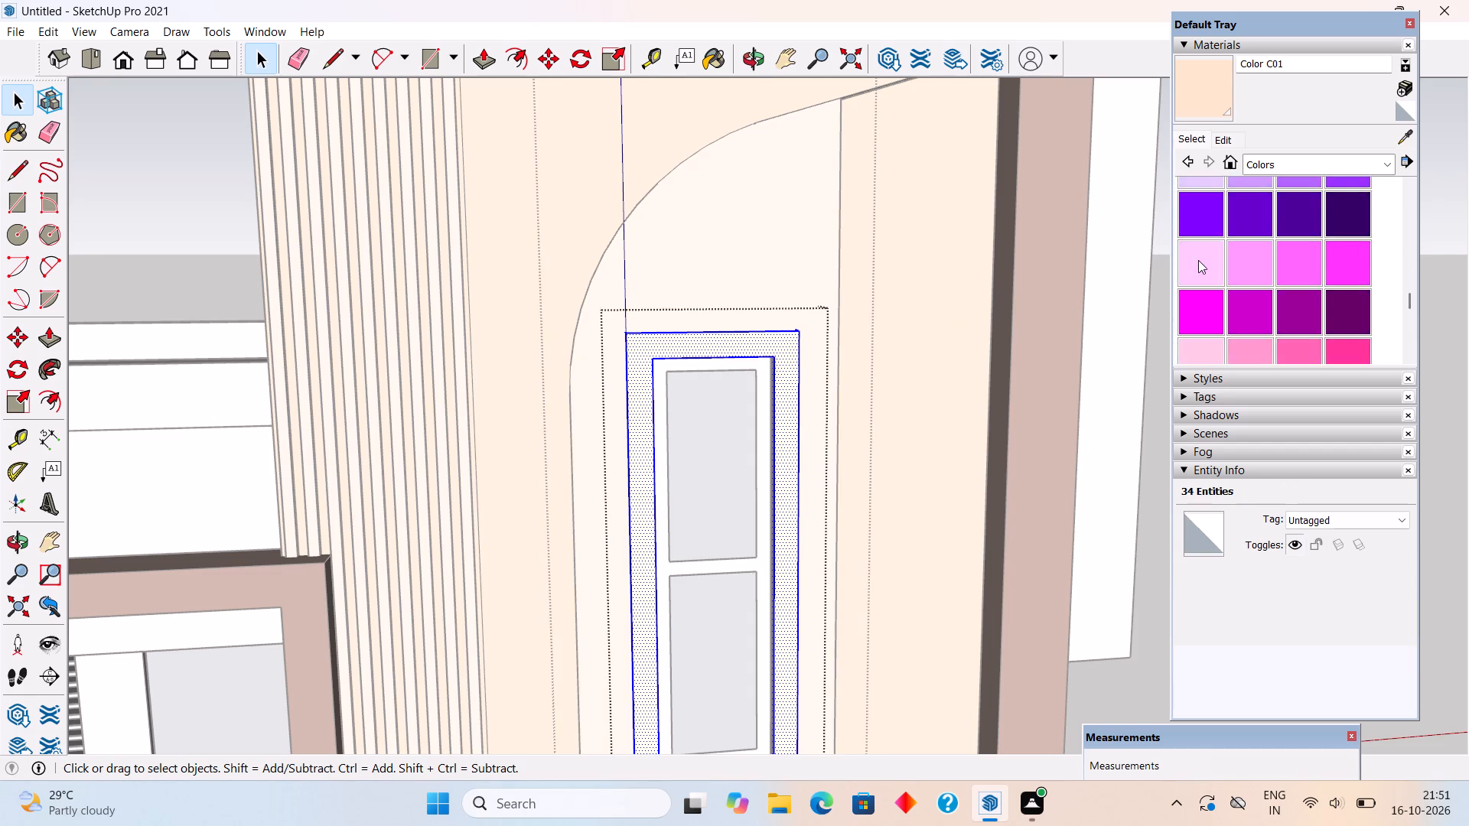
pyautogui.scroll(-3, 1198, 260)
pyautogui.click(1194, 191)
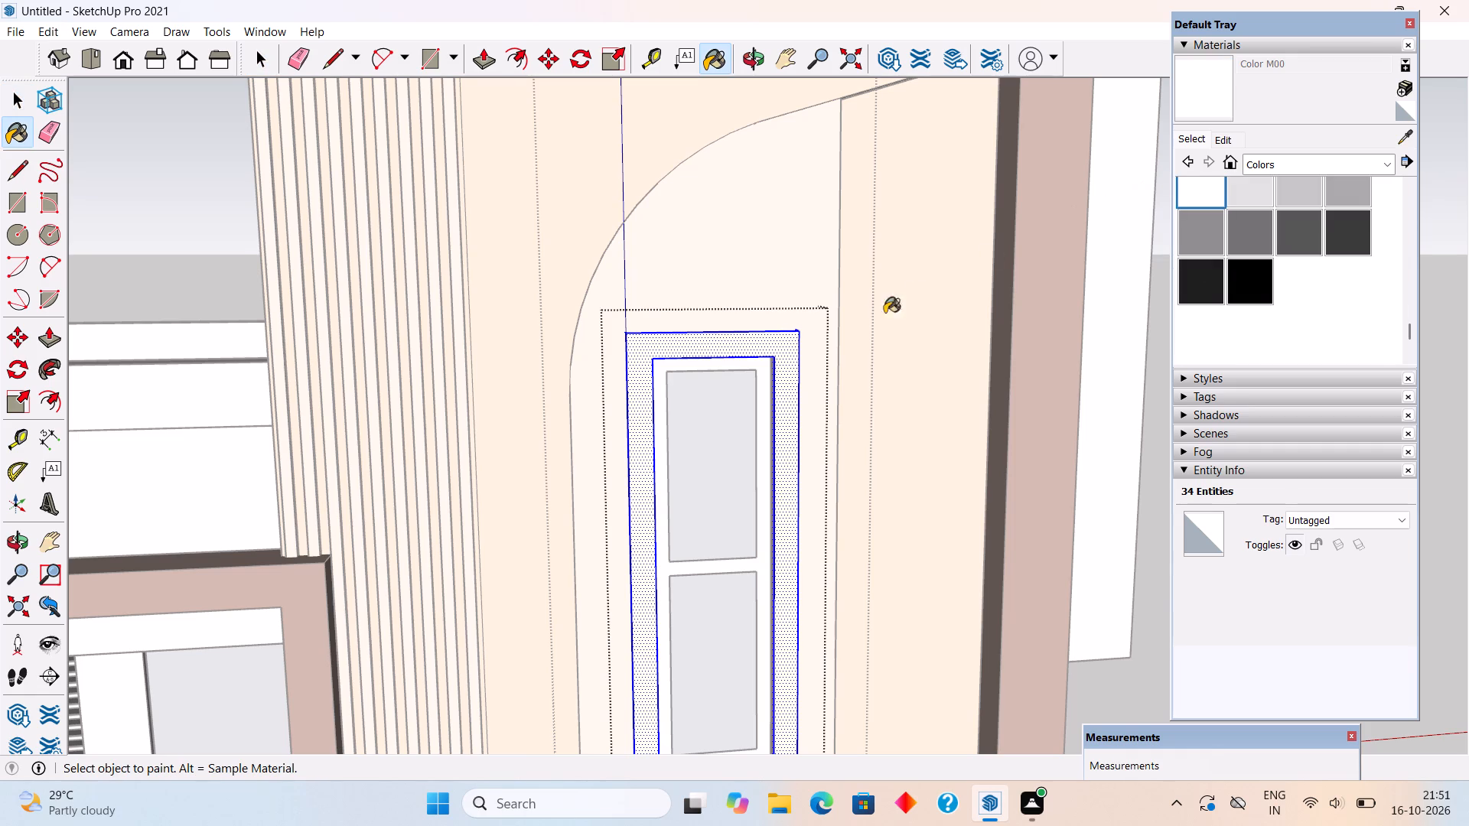
pyautogui.click(791, 363)
pyautogui.press('space')
pyautogui.scroll(-5, 790, 362)
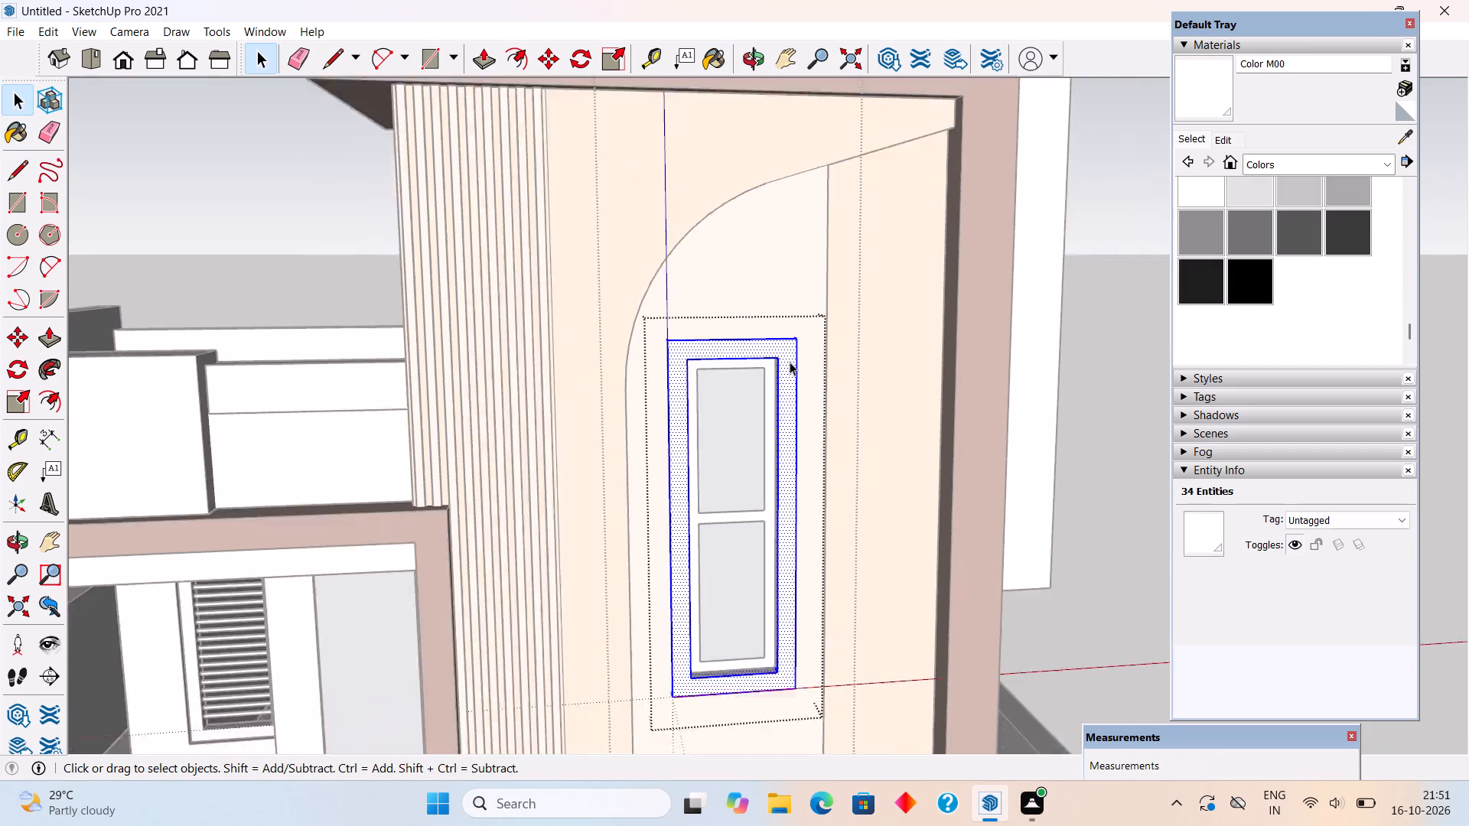
pyautogui.scroll(-1, 790, 362)
pyautogui.click(1088, 287)
# Leave the surround group and paint the tower window's inner frame black with Color M09.
pyautogui.scroll(4, 934, 346)
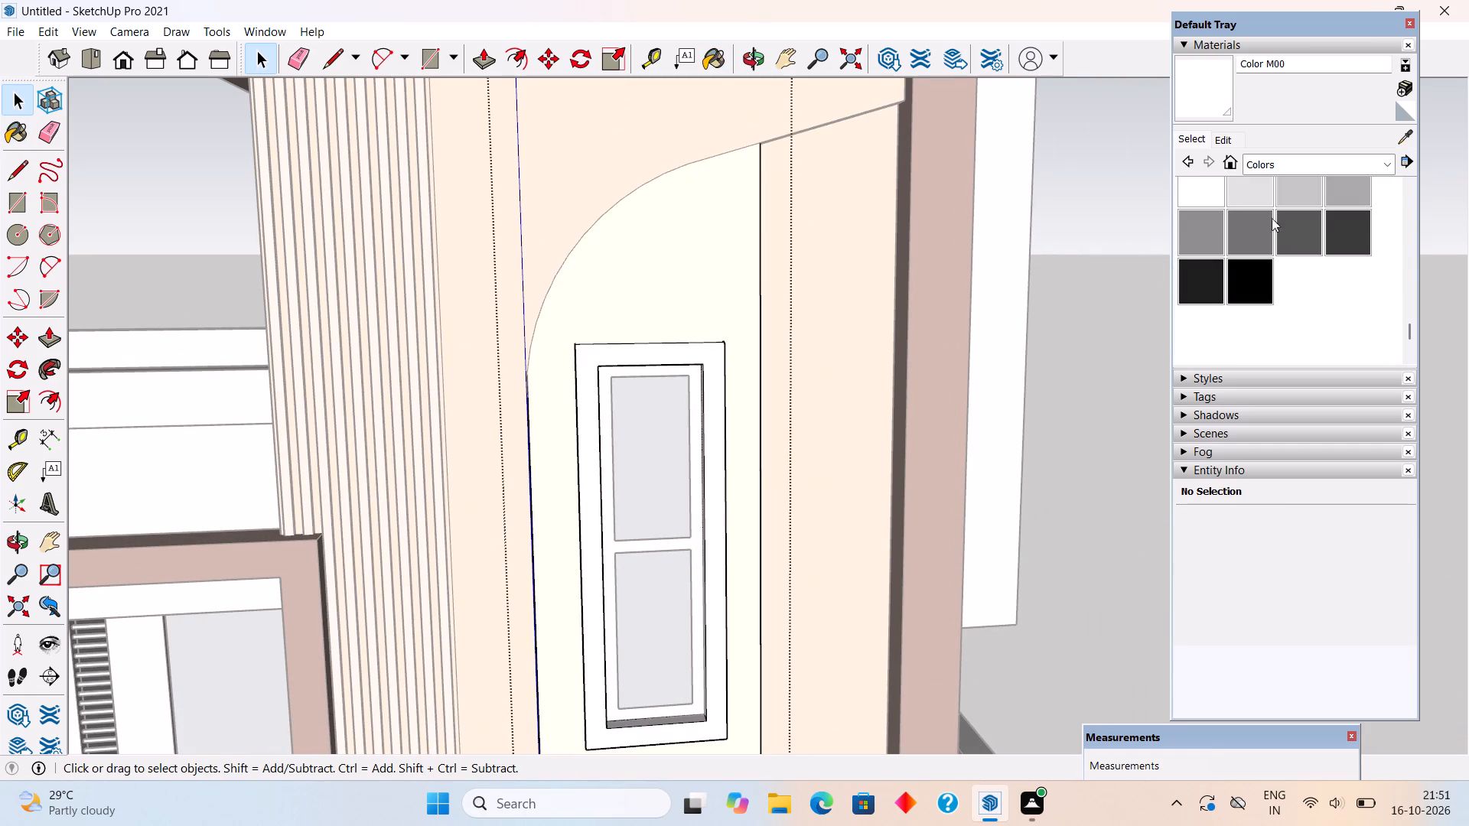
pyautogui.click(1252, 285)
pyautogui.scroll(4, 729, 509)
pyautogui.press('space')
pyautogui.scroll(-5, 706, 506)
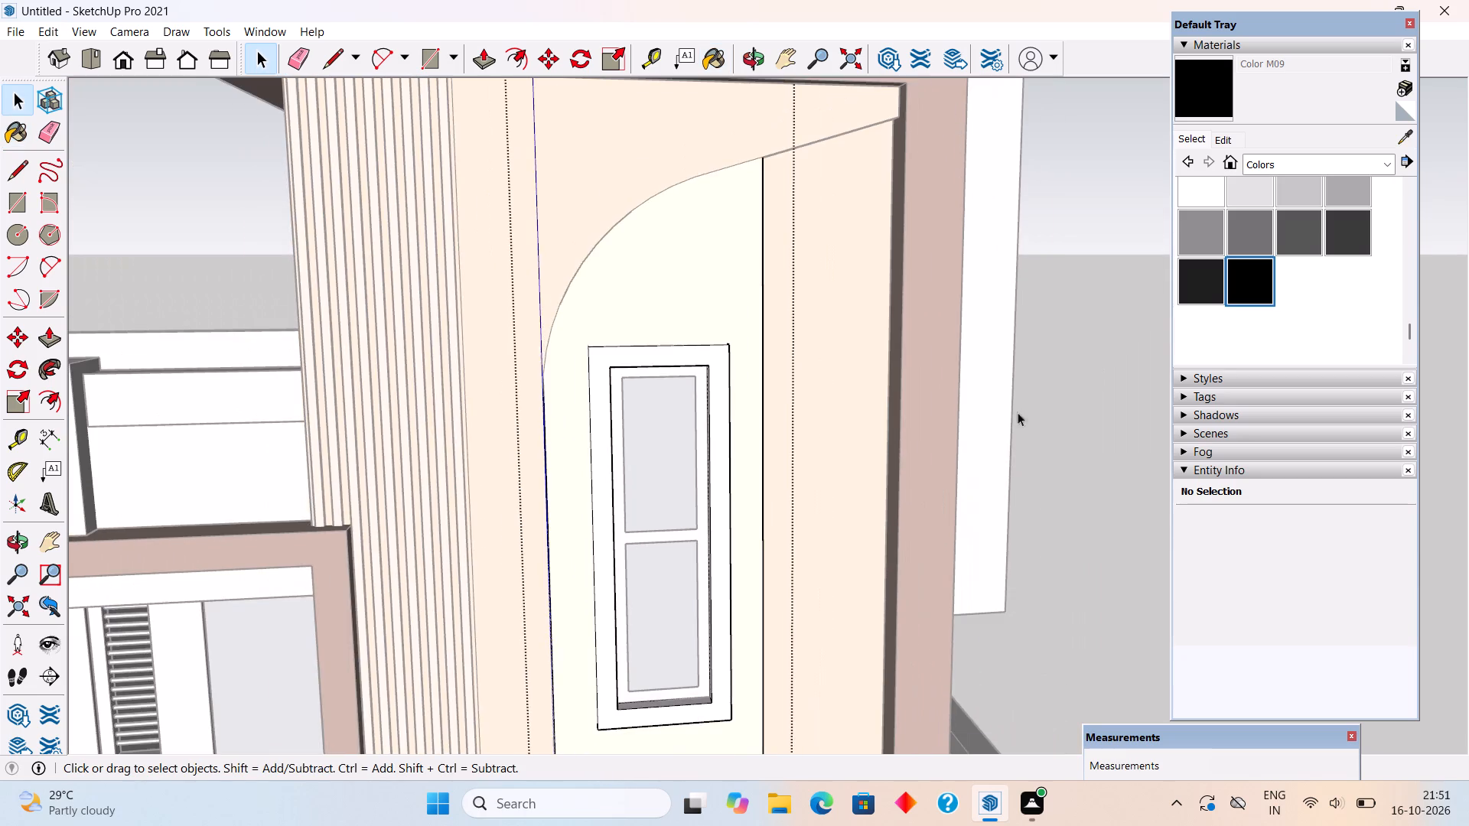
pyautogui.click(1068, 389)
pyautogui.click(1265, 285)
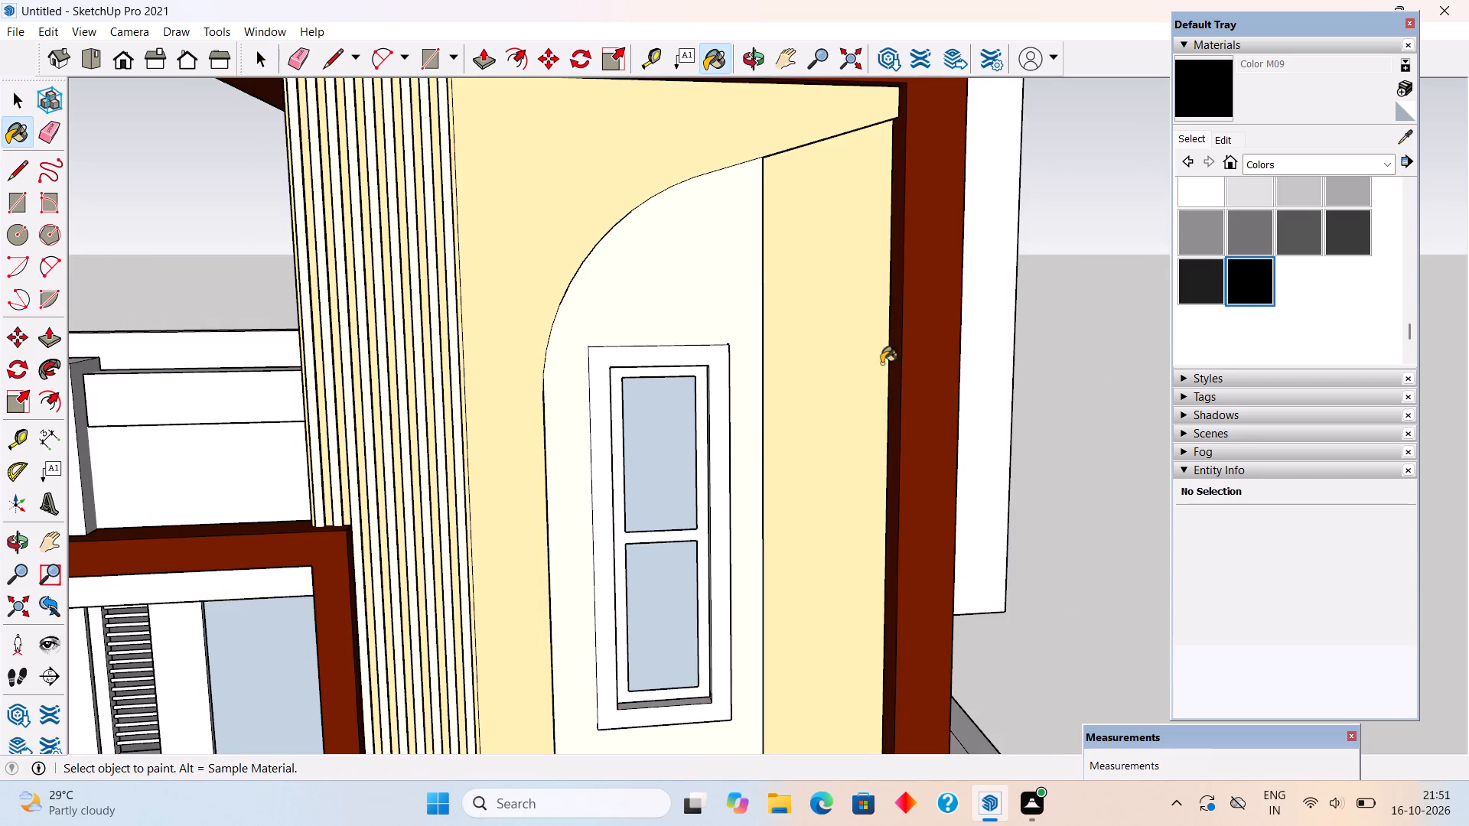
pyautogui.click(702, 501)
pyautogui.press('space')
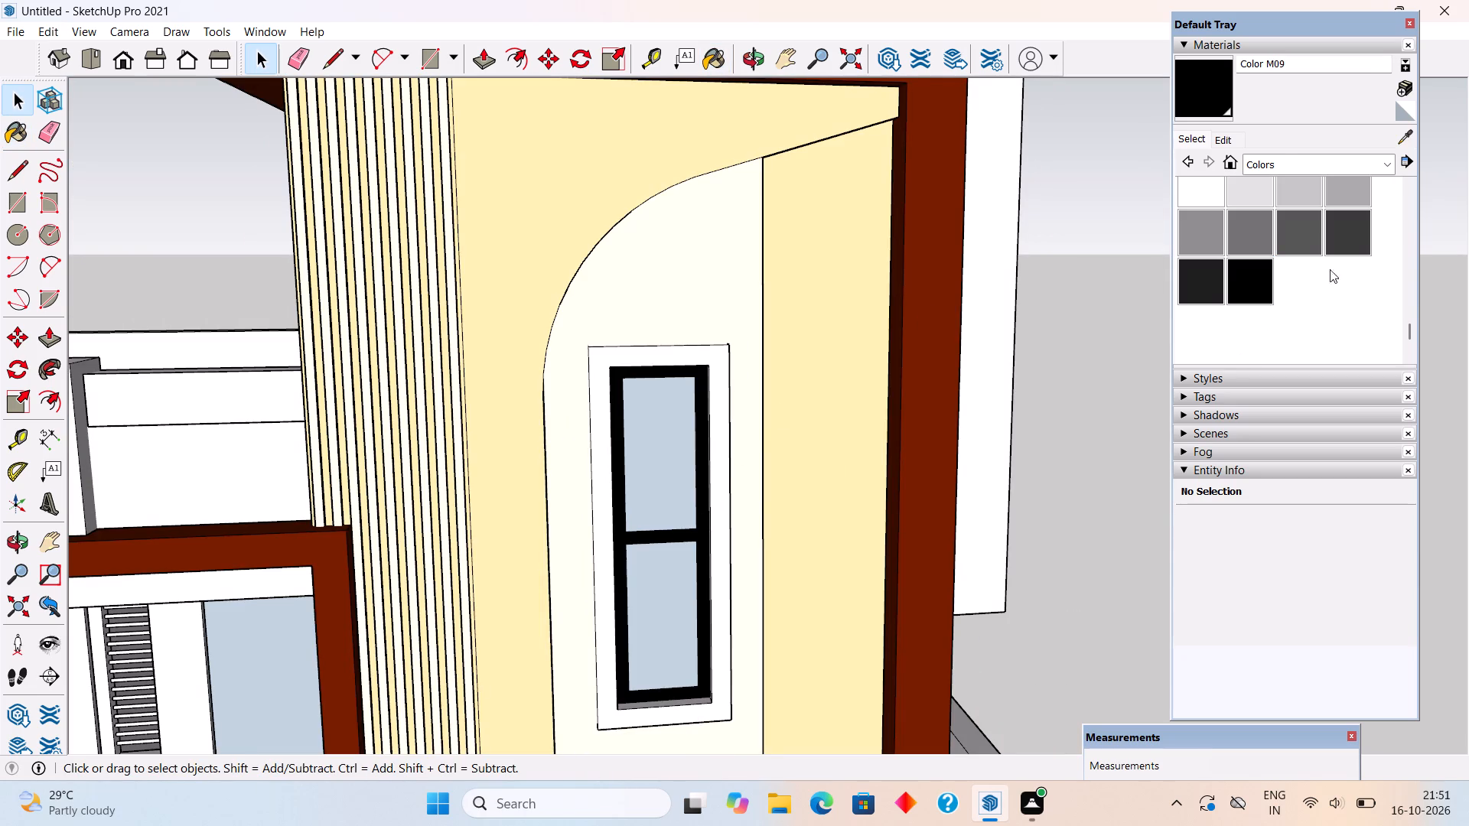
# Sample Color C01 from the arched recess and paint the porch columns, the gate-side wall and the low wall below the porch railing.
pyautogui.scroll(-4, 777, 301)
pyautogui.scroll(-3, 686, 396)
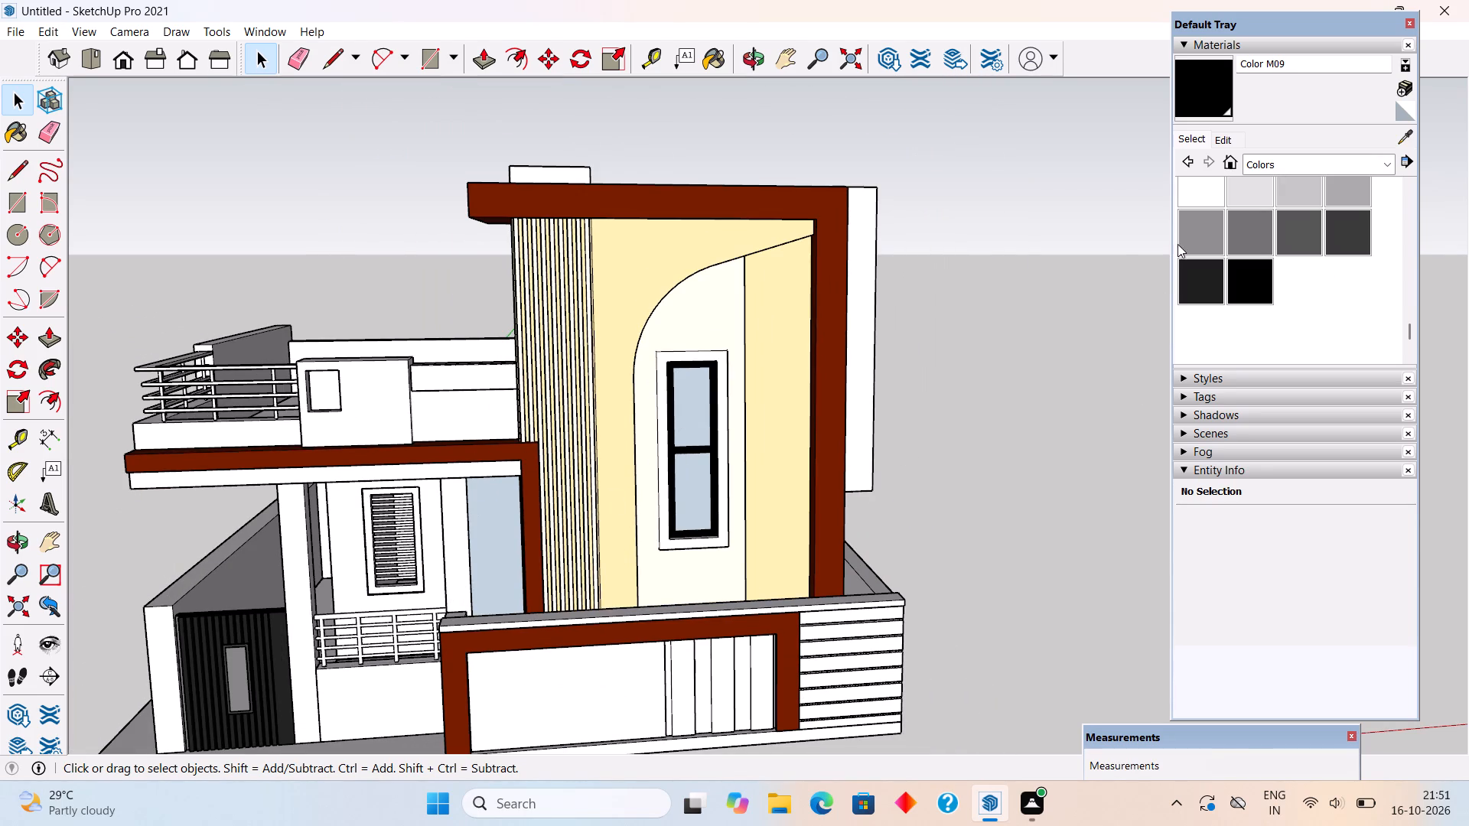
pyautogui.click(1401, 138)
pyautogui.click(708, 306)
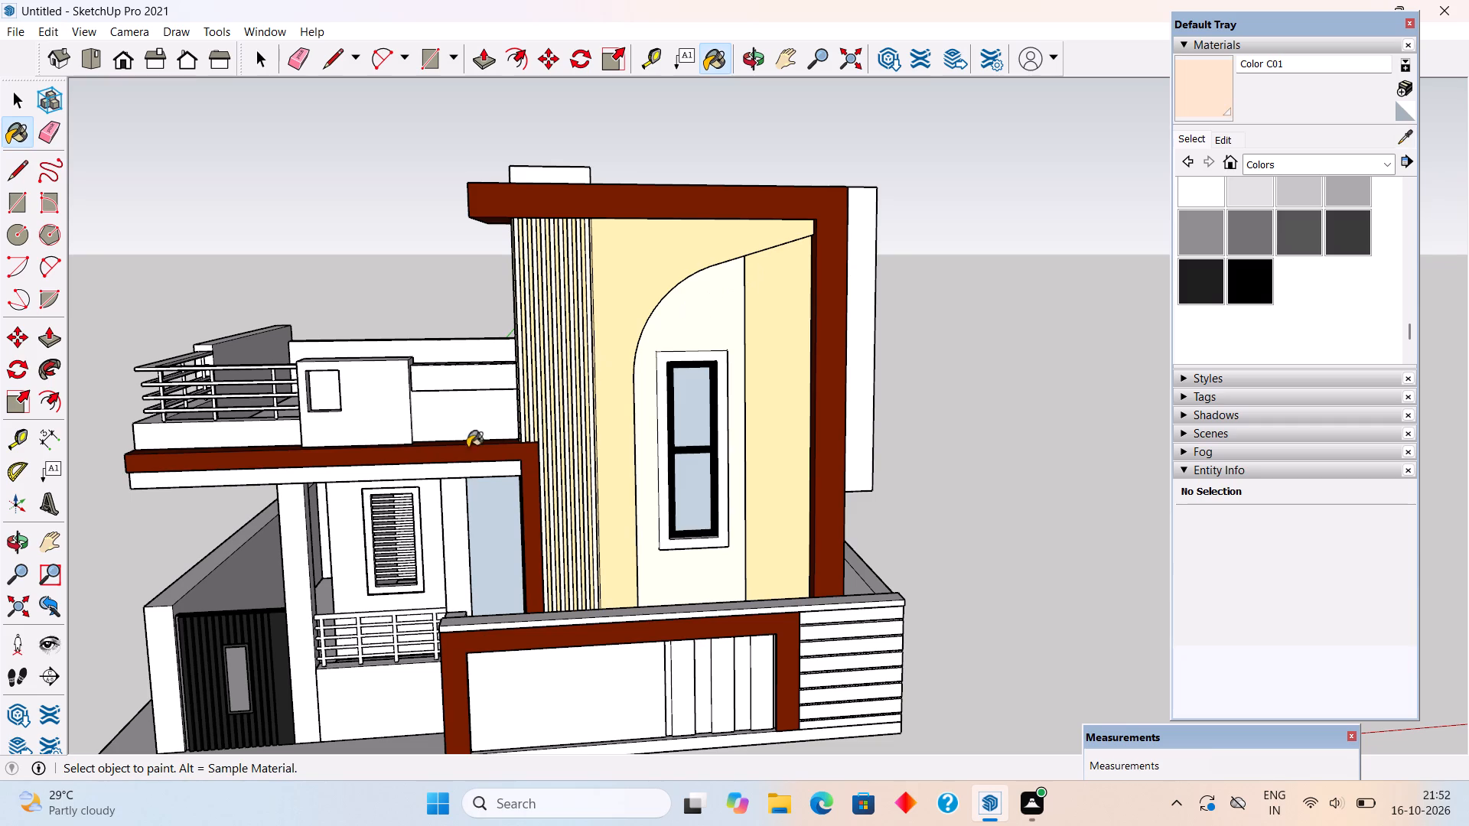
pyautogui.click(455, 557)
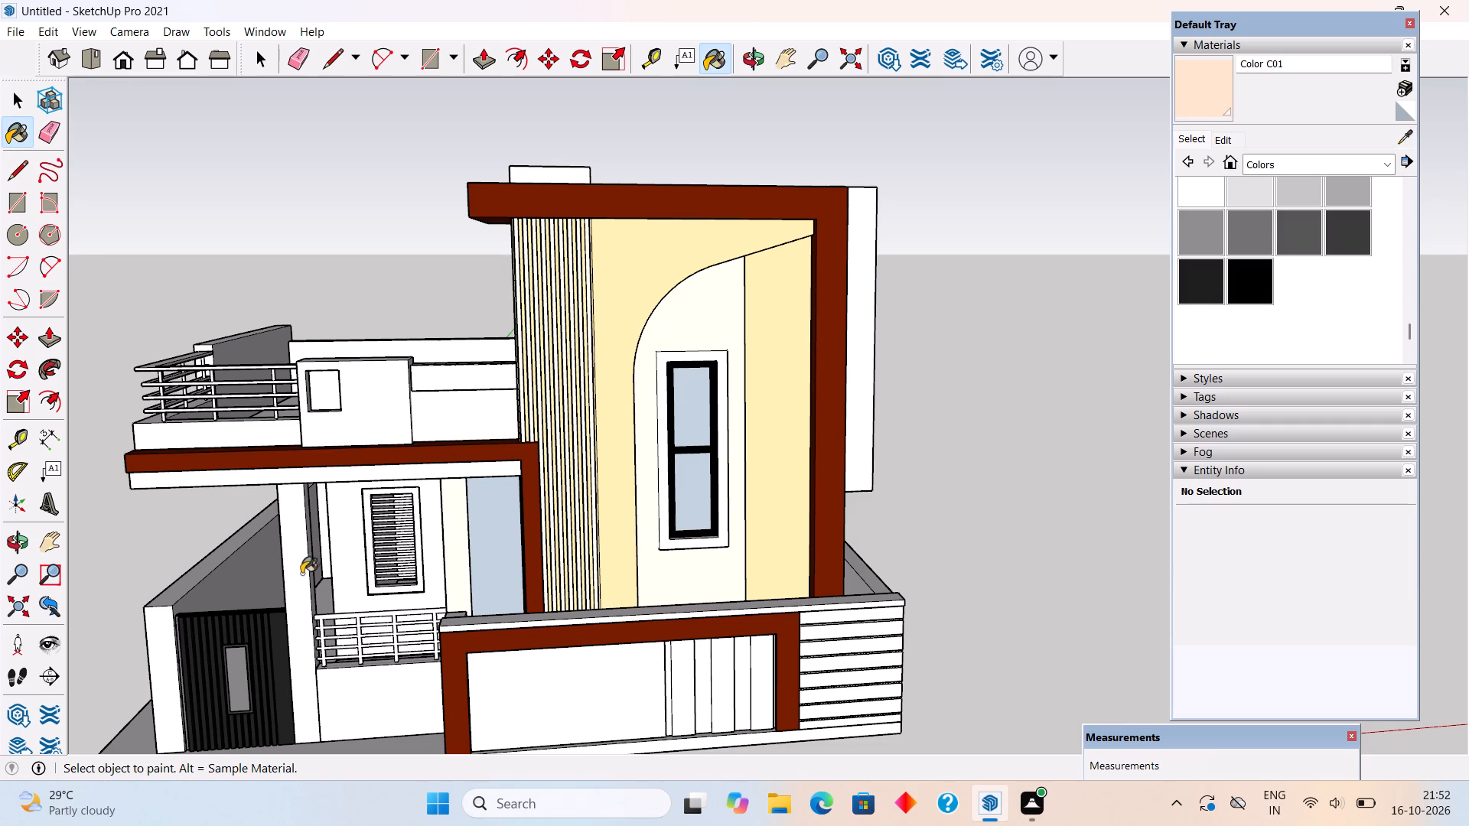
pyautogui.click(295, 580)
pyautogui.click(168, 668)
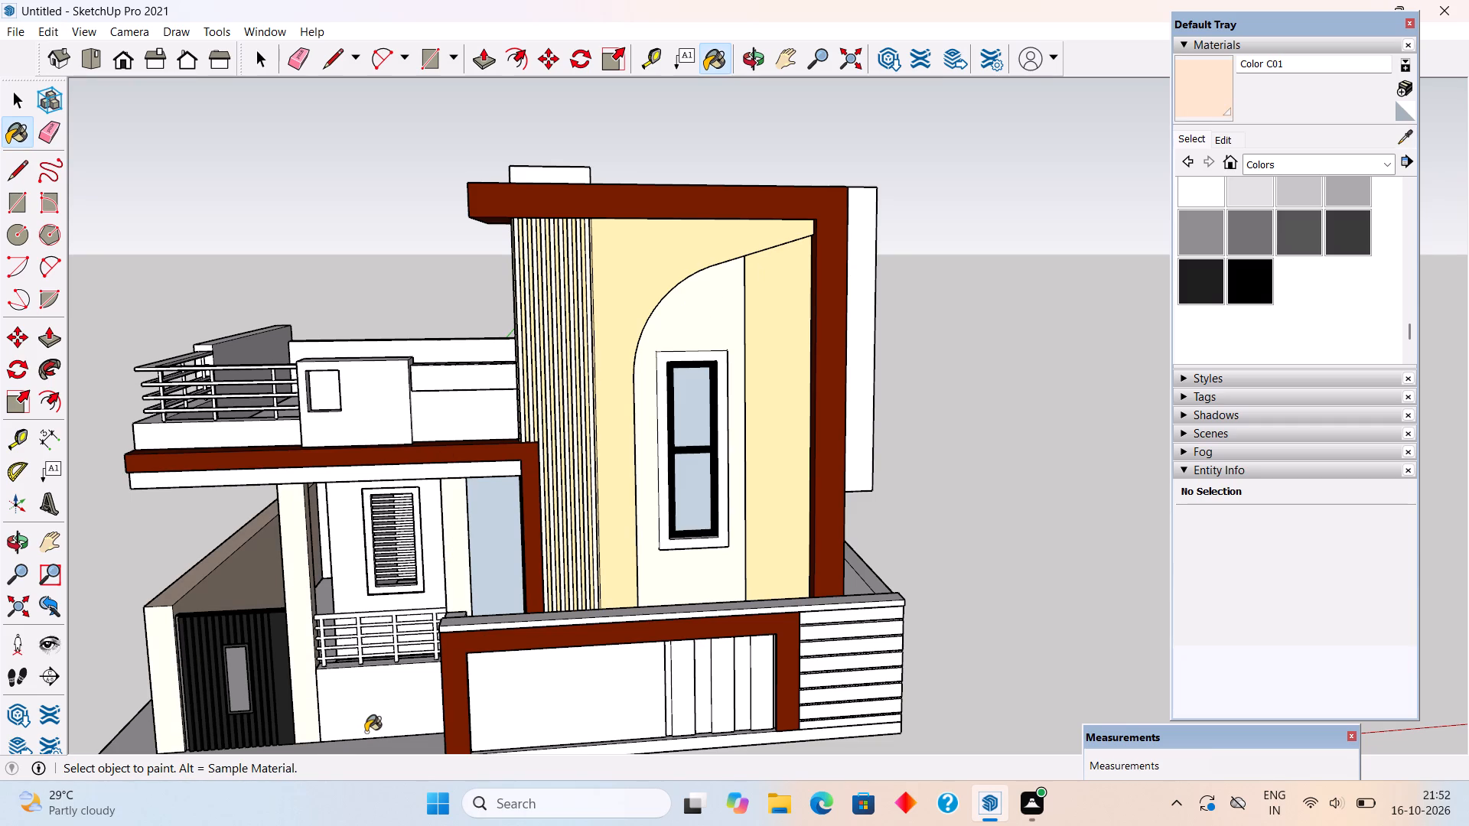
pyautogui.click(367, 719)
# Paint the terrace parapet below the roof railing and the band beneath the brown canopy edge with Color C01.
pyautogui.click(168, 434)
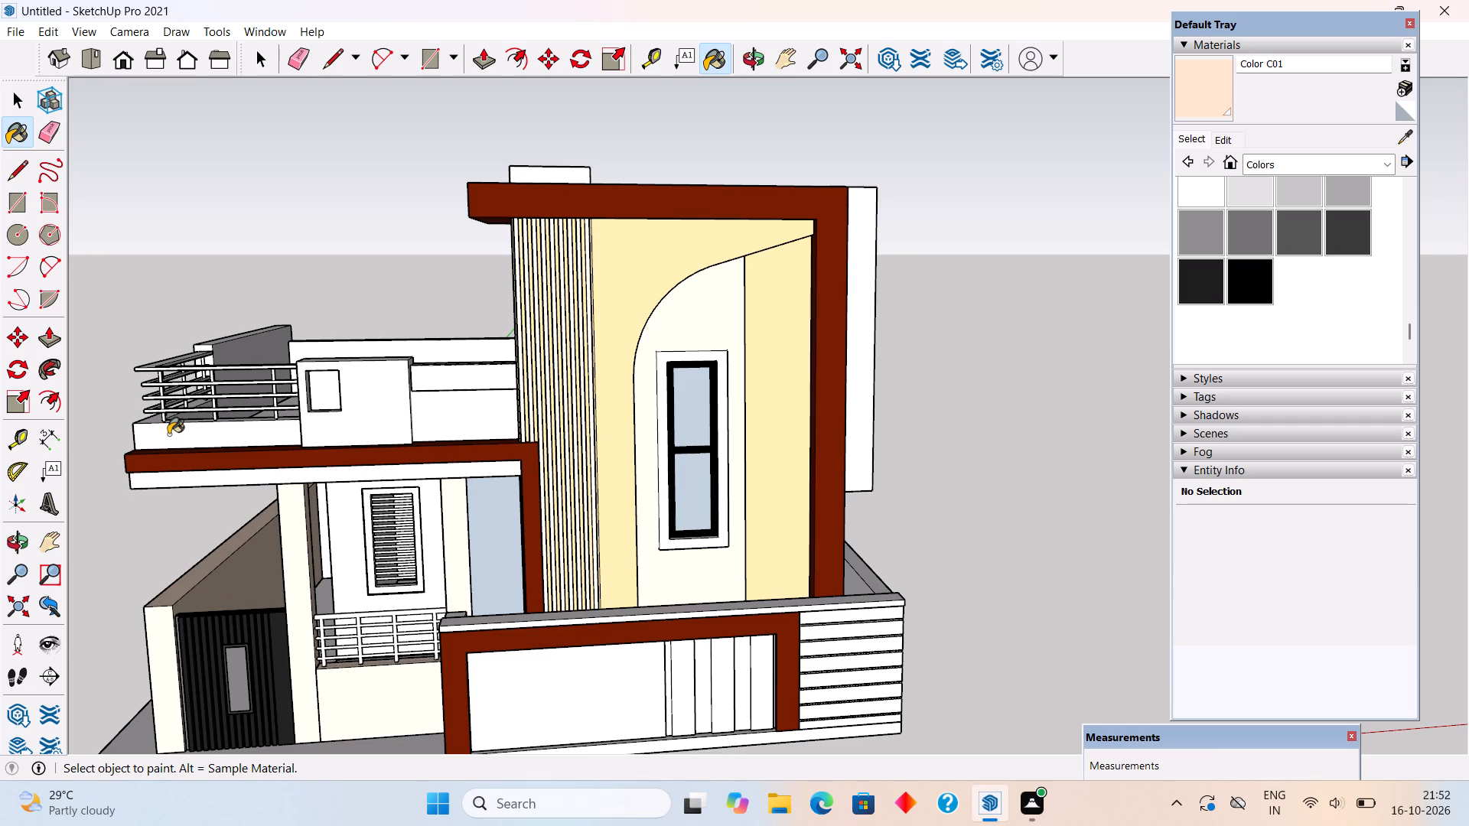
pyautogui.scroll(-5, 168, 434)
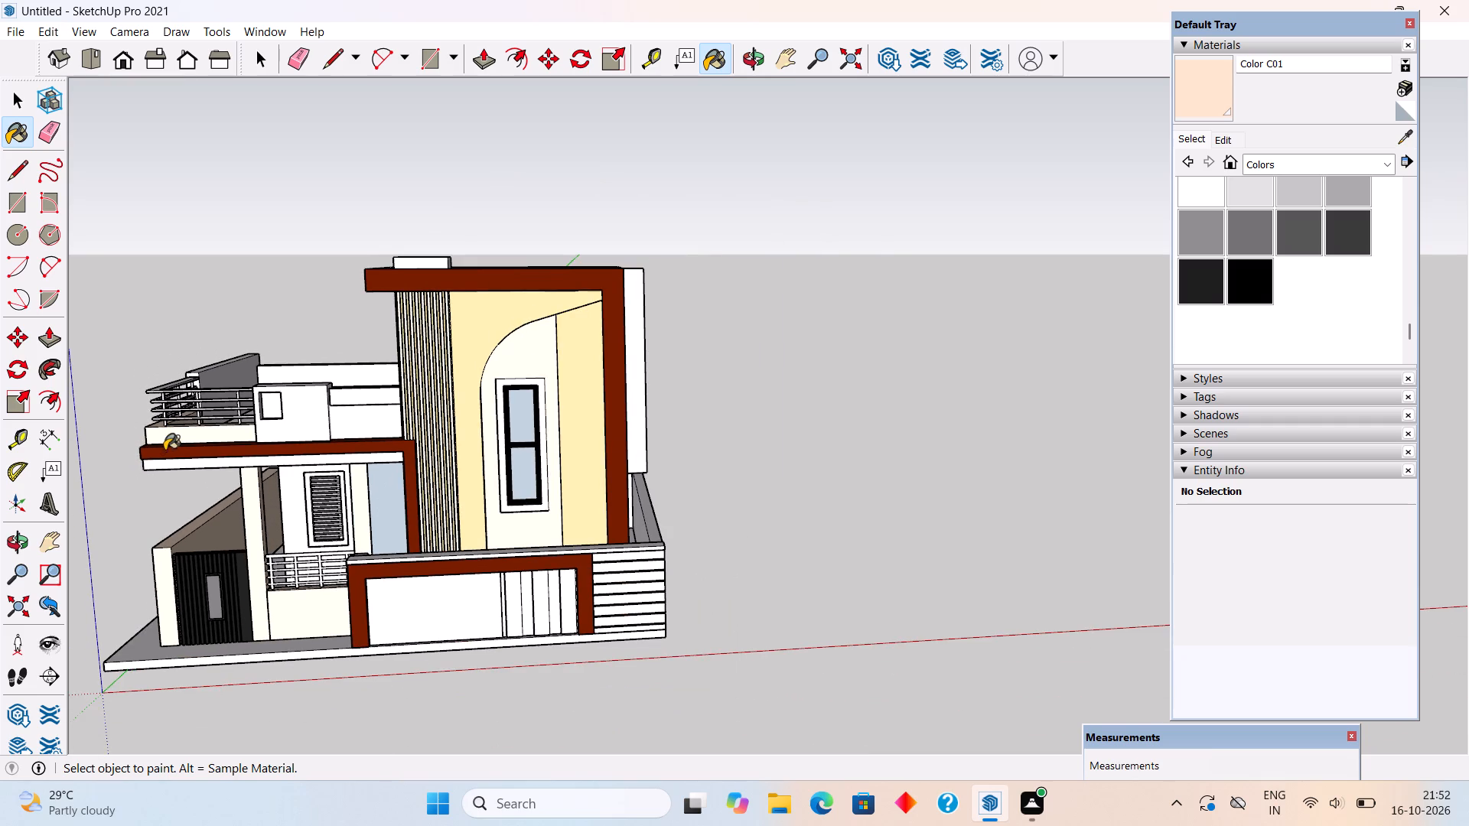
pyautogui.click(150, 467)
pyautogui.moveTo(260, 486); pyautogui.dragTo(321, 396, button='middle')
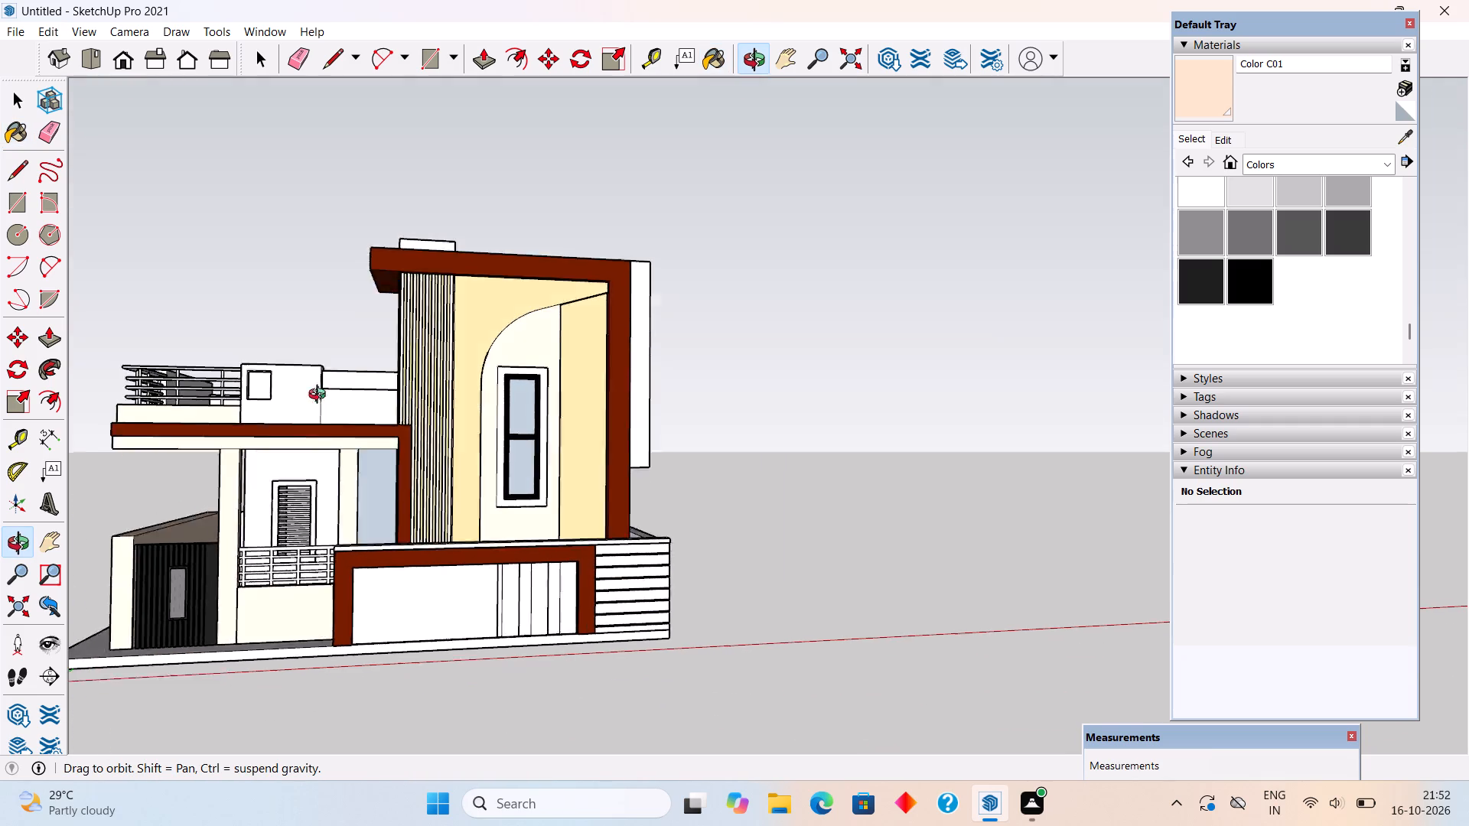
# Paint the gate-side upper parapet, the overhanging slab edge, the ground-floor side wall and its corner strip with Color C01.
pyautogui.moveTo(321, 396); pyautogui.dragTo(913, 366, button='middle')
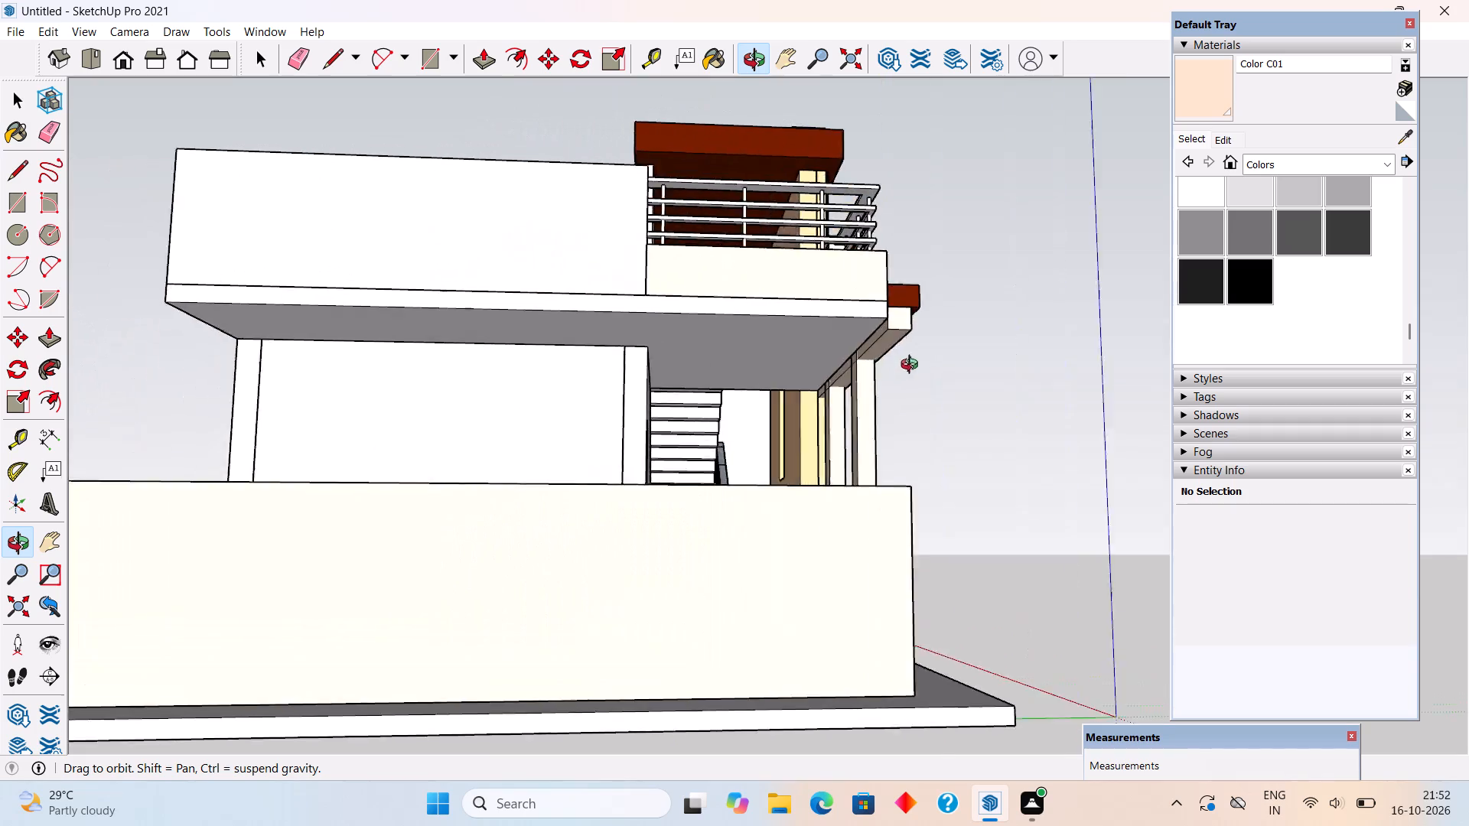
pyautogui.moveTo(913, 366); pyautogui.dragTo(963, 376, button='middle')
pyautogui.click(699, 302)
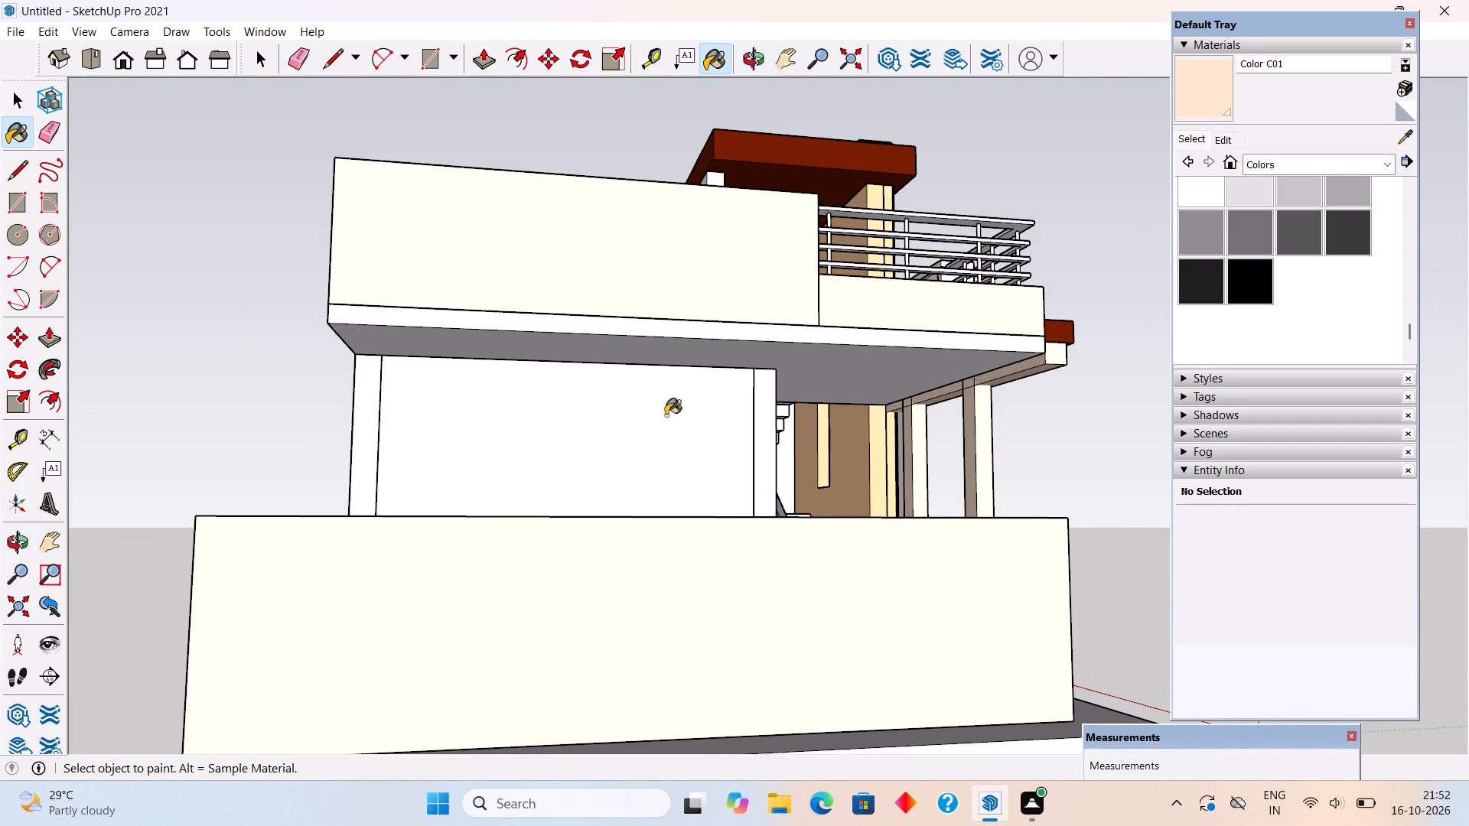
pyautogui.click(662, 425)
pyautogui.click(746, 333)
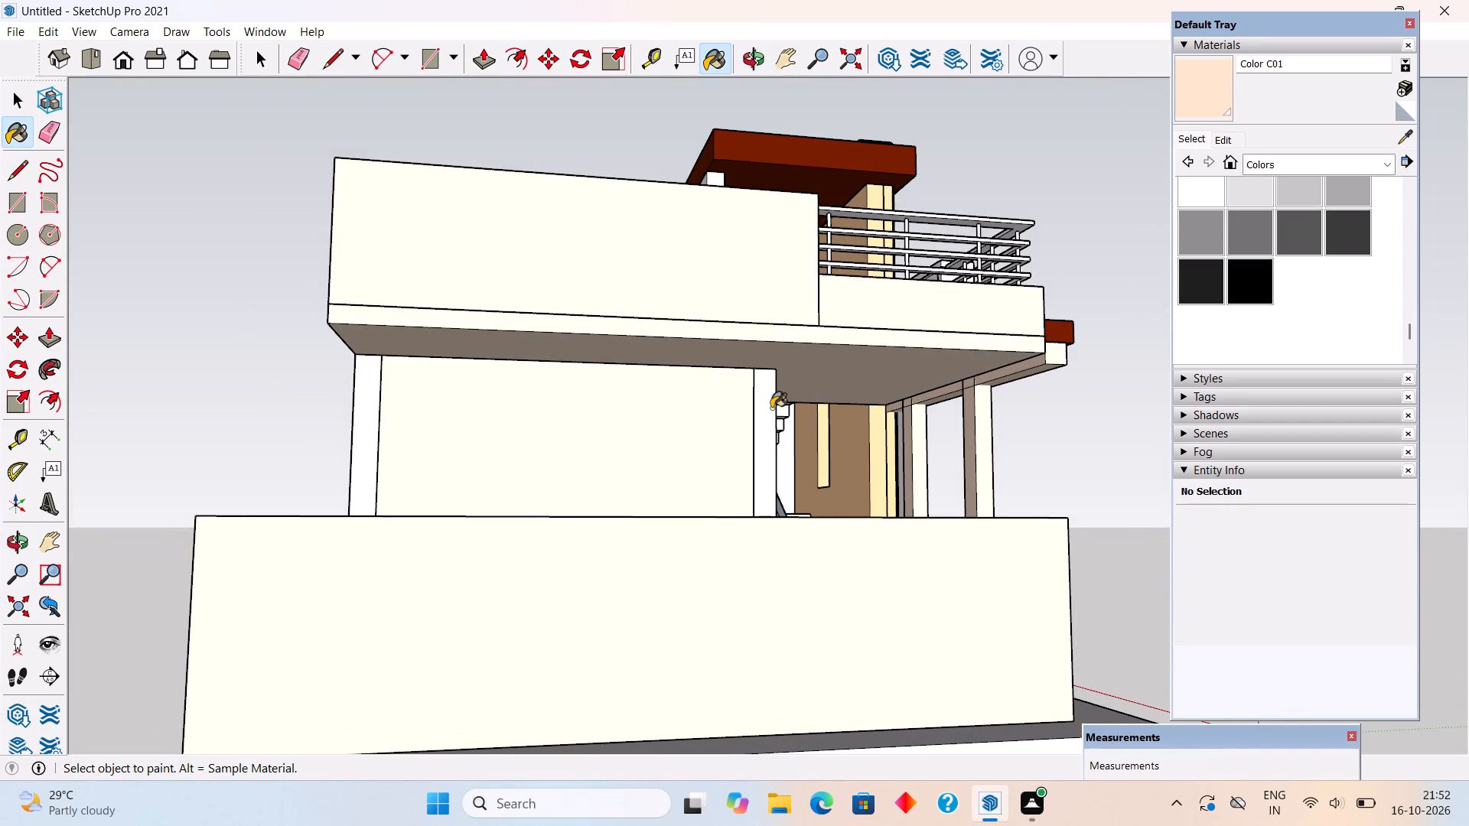
pyautogui.click(771, 408)
# Paint the rear ground-floor wall, rear boundary wall and rear terrace parapet with Color C01.
pyautogui.moveTo(492, 460); pyautogui.dragTo(760, 495, button='middle')
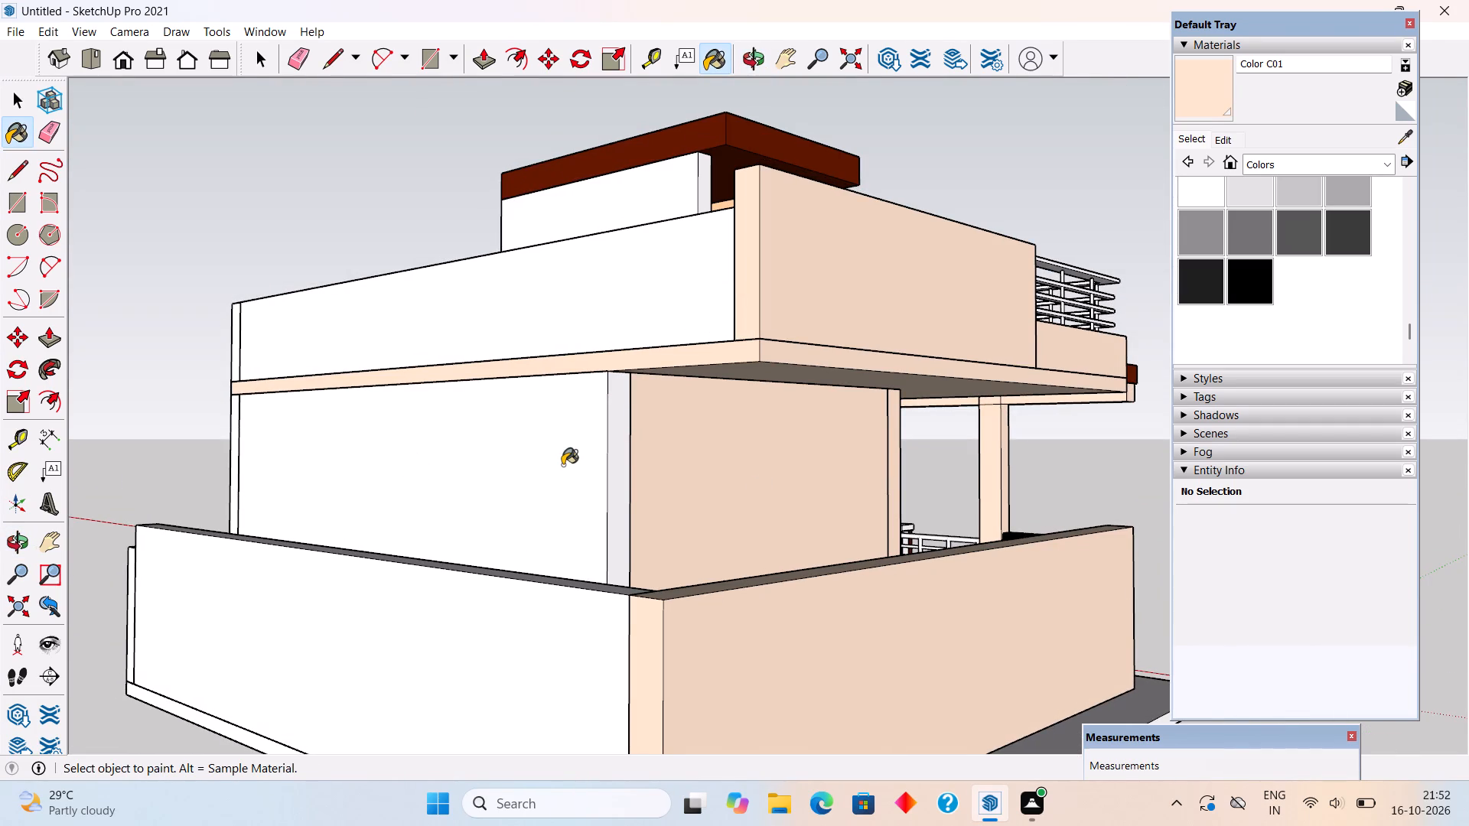
pyautogui.click(564, 467)
pyautogui.moveTo(597, 629); pyautogui.dragTo(599, 610)
pyautogui.click(612, 325)
pyautogui.scroll(-5, 431, 431)
pyautogui.moveTo(399, 463); pyautogui.dragTo(537, 479, button='middle')
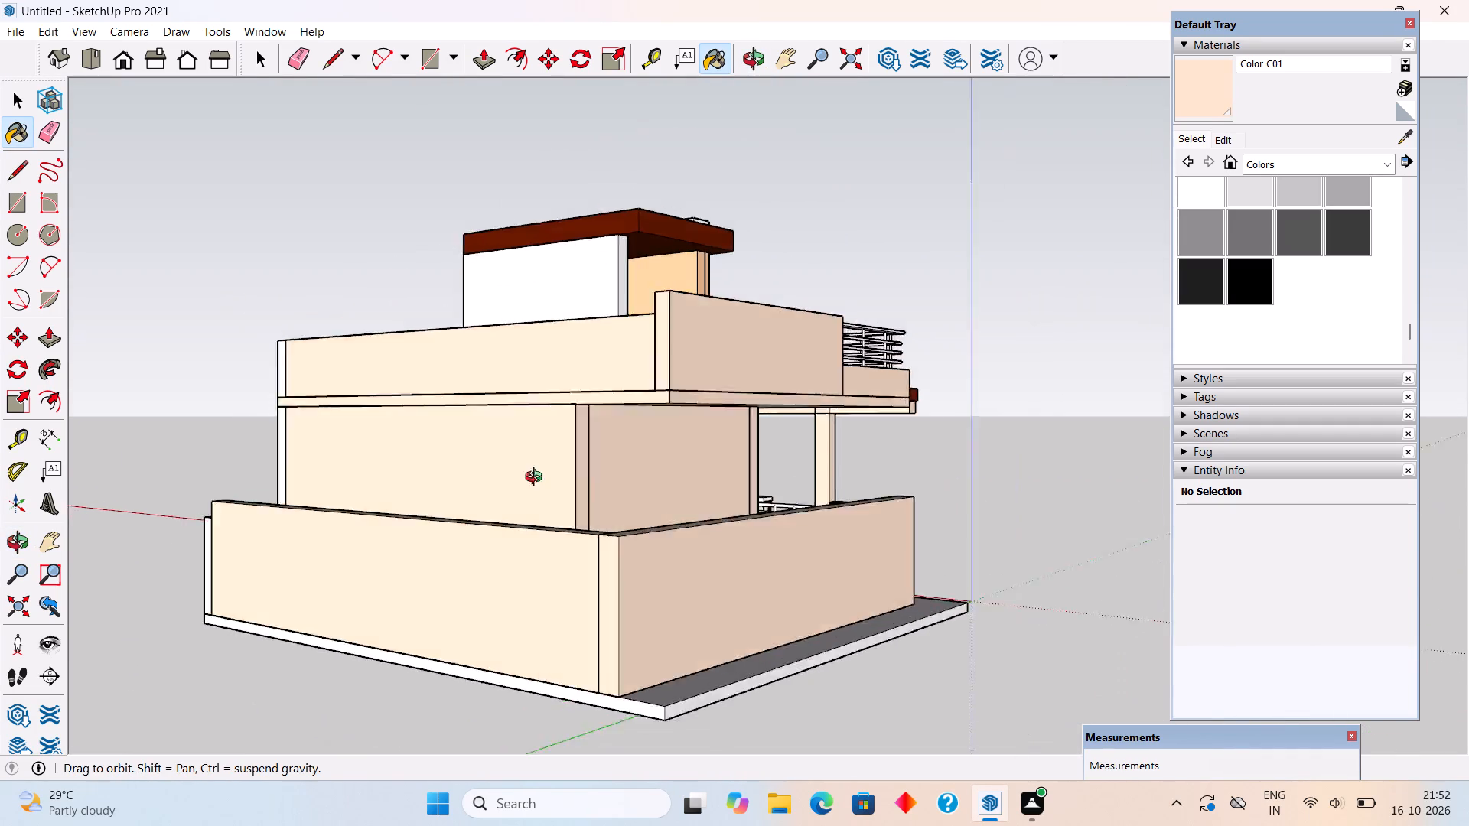
# Paint the tower's outer side and rear walls, the adjoining parapet side and the side boundary wall with its end strip in Color C01.
pyautogui.moveTo(537, 479); pyautogui.dragTo(935, 440, button='middle')
pyautogui.click(472, 418)
pyautogui.moveTo(466, 596); pyautogui.dragTo(471, 579)
pyautogui.click(580, 275)
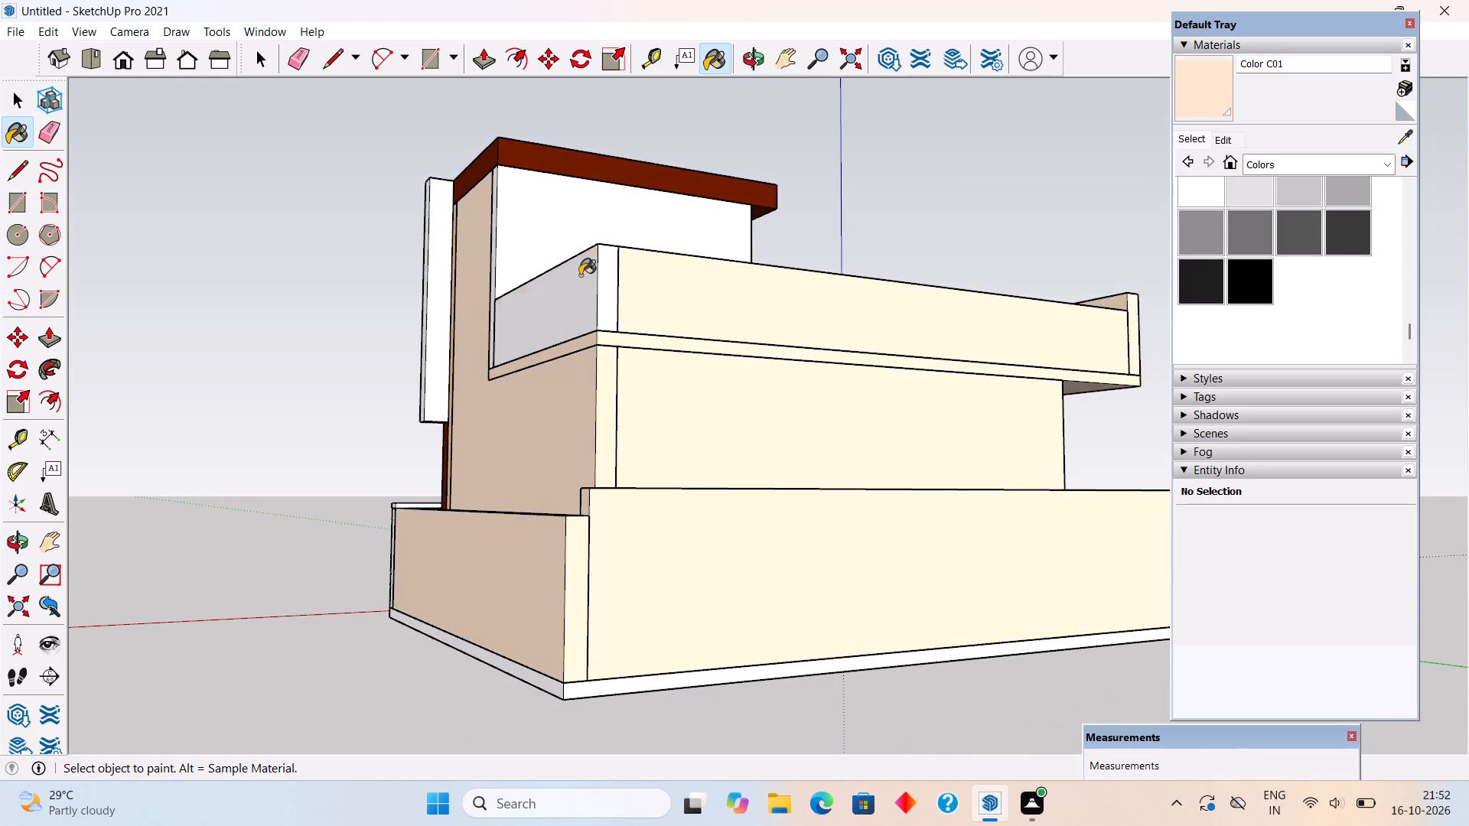
pyautogui.click(559, 209)
pyautogui.moveTo(409, 402); pyautogui.dragTo(764, 476, button='middle')
pyautogui.scroll(-1, 715, 538)
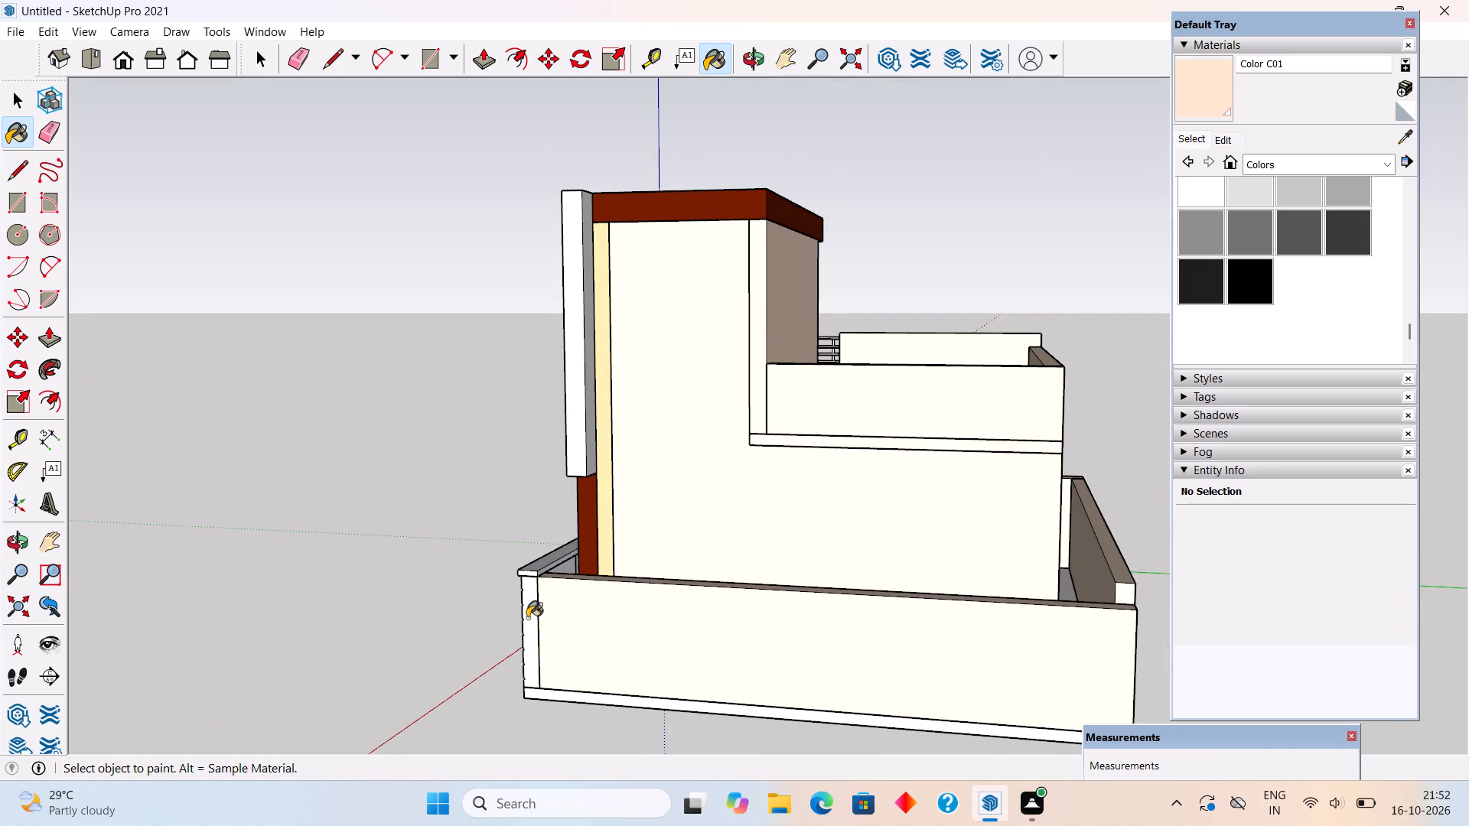
pyautogui.click(529, 619)
# Sample Color C02 from the tower's front wall and paint the horizontal-slat cladding at the end of the front boundary wall.
pyautogui.moveTo(537, 647); pyautogui.dragTo(888, 649, button='middle')
pyautogui.scroll(-3, 888, 653)
pyautogui.moveTo(790, 710); pyautogui.dragTo(1103, 631, button='middle')
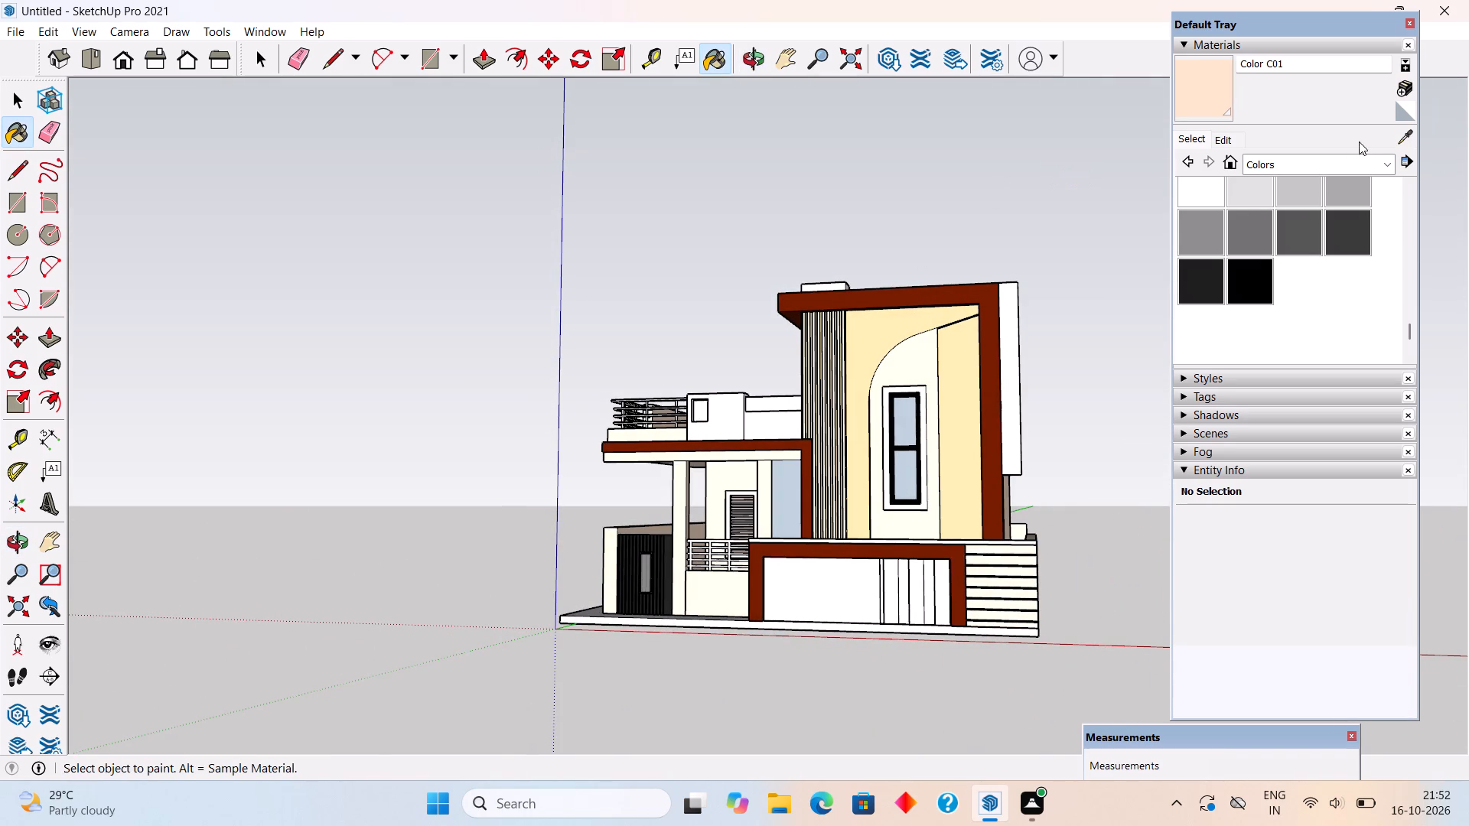
pyautogui.click(1403, 141)
pyautogui.click(906, 326)
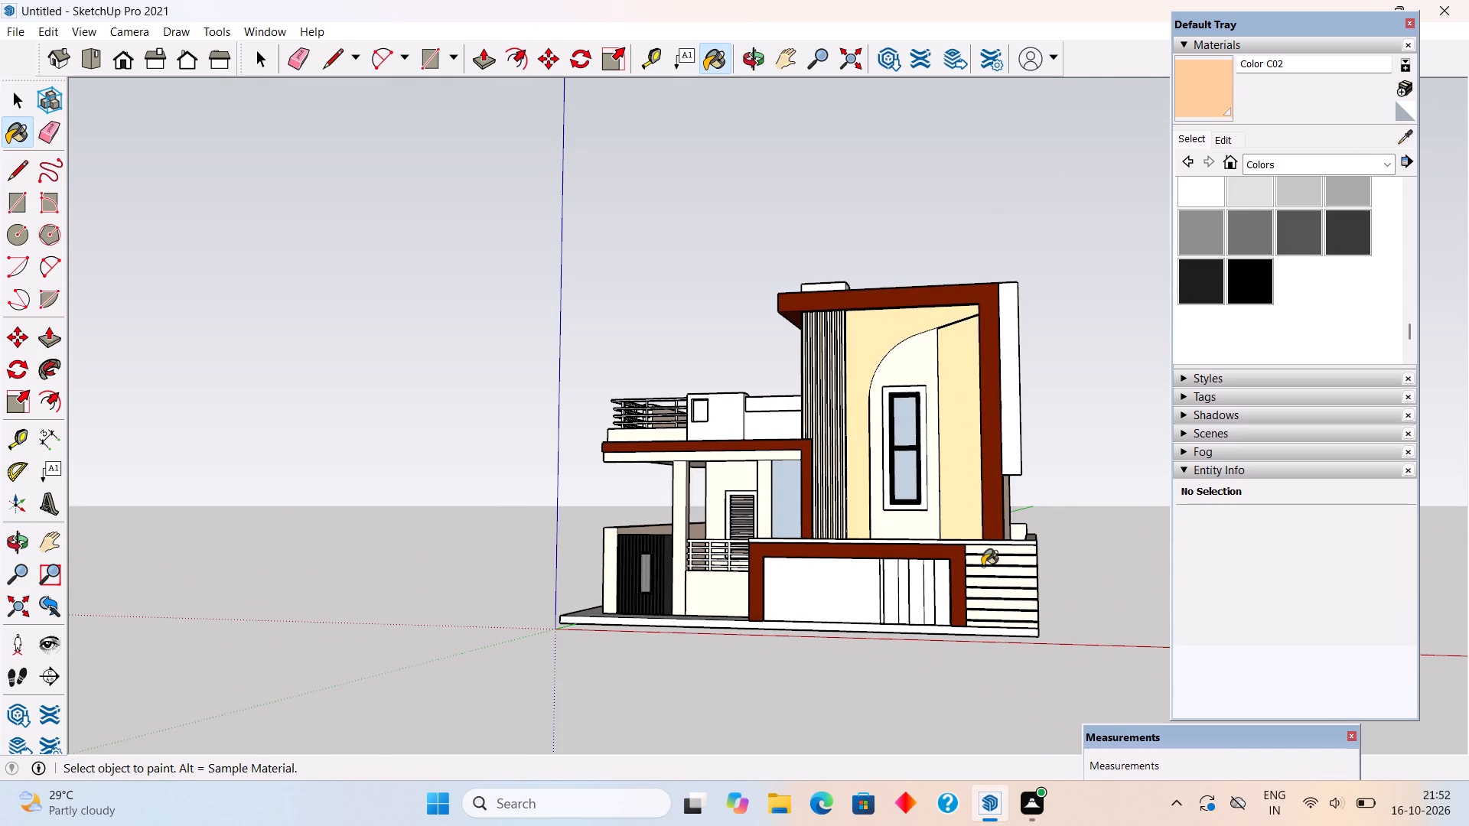
pyautogui.click(983, 568)
# Open the vertical-strip group in the brown boundary frame, paint its three wide alternate strips with Color C02 and leave the group.
pyautogui.scroll(-6, 984, 568)
pyautogui.moveTo(777, 679); pyautogui.dragTo(1048, 644, button='middle')
pyautogui.scroll(8, 1048, 642)
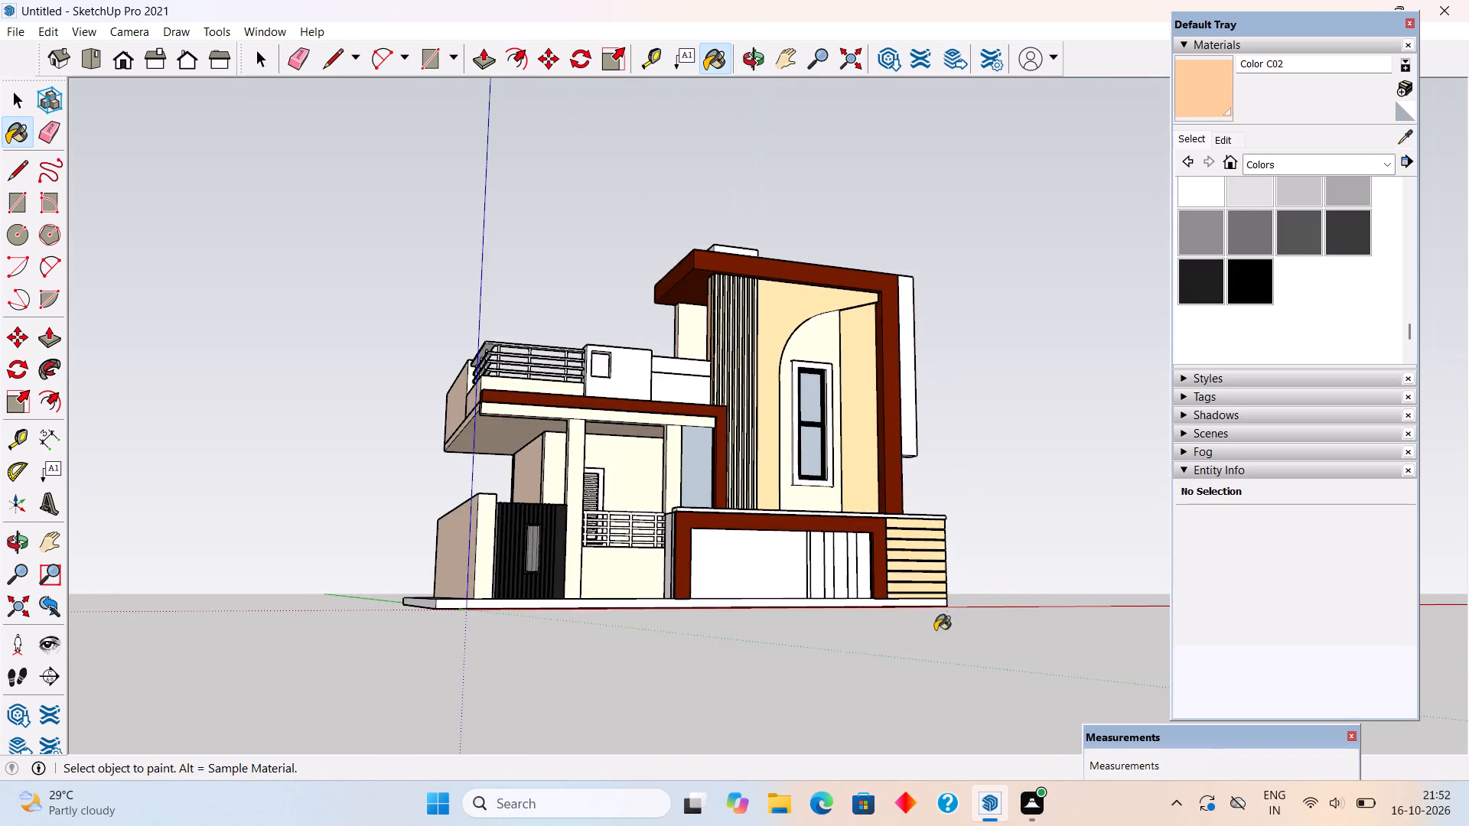
pyautogui.moveTo(933, 630); pyautogui.dragTo(777, 668, button='middle')
pyautogui.scroll(1, 777, 668)
pyautogui.scroll(2, 857, 677)
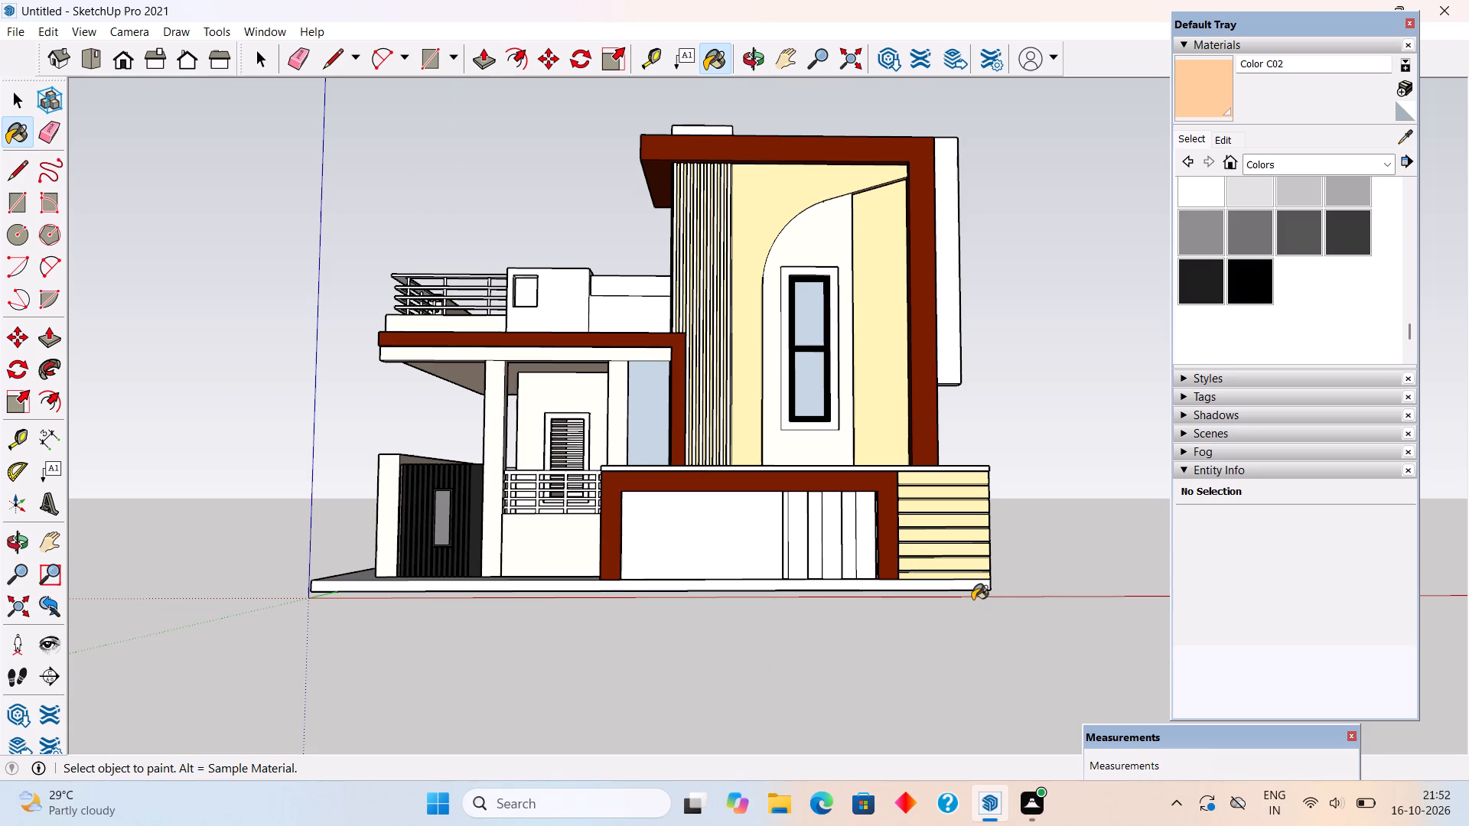
pyautogui.scroll(3, 962, 596)
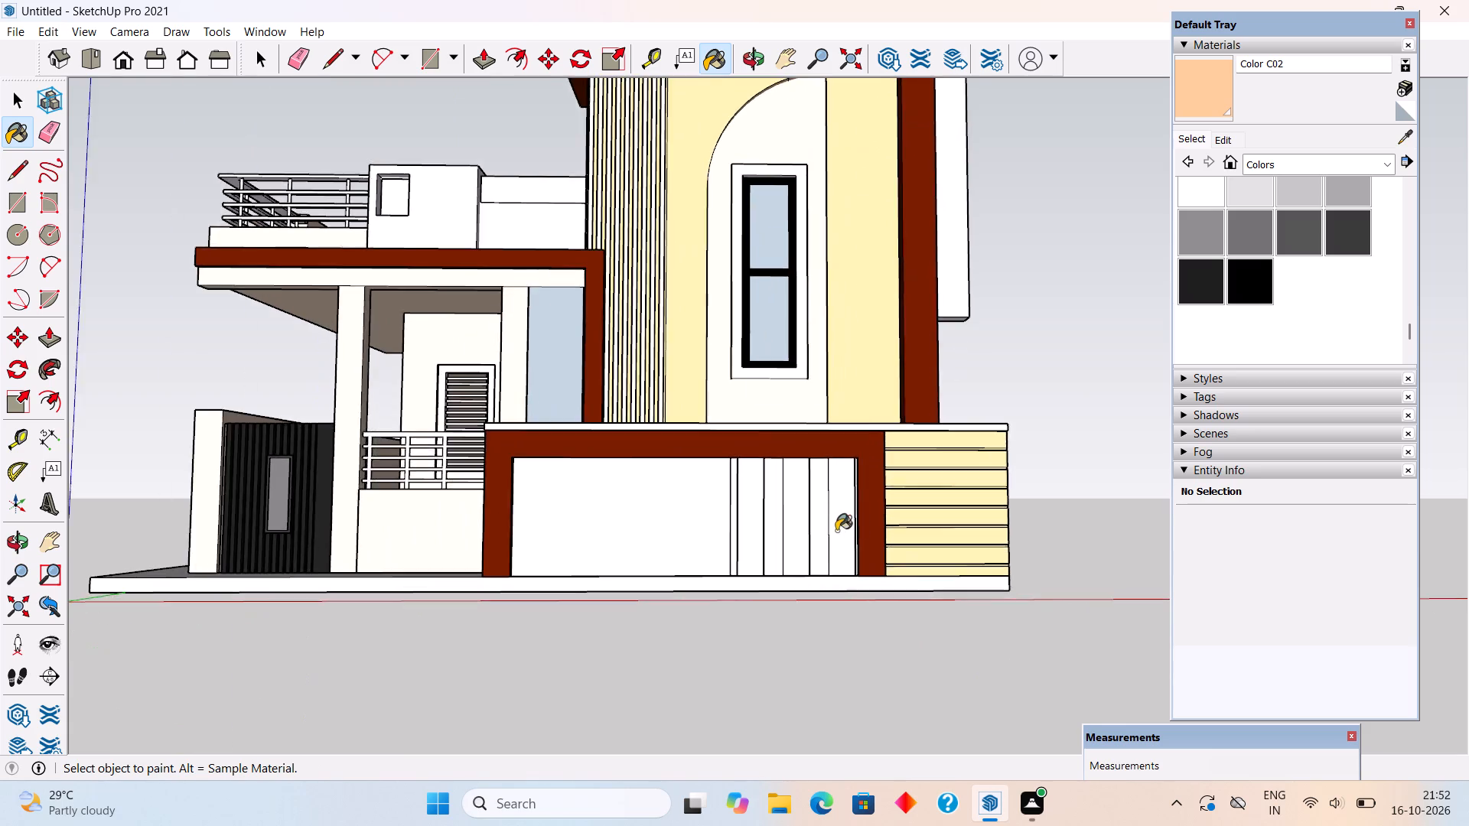
pyautogui.scroll(3, 835, 531)
pyautogui.press('space')
pyautogui.tripleClick(826, 528)
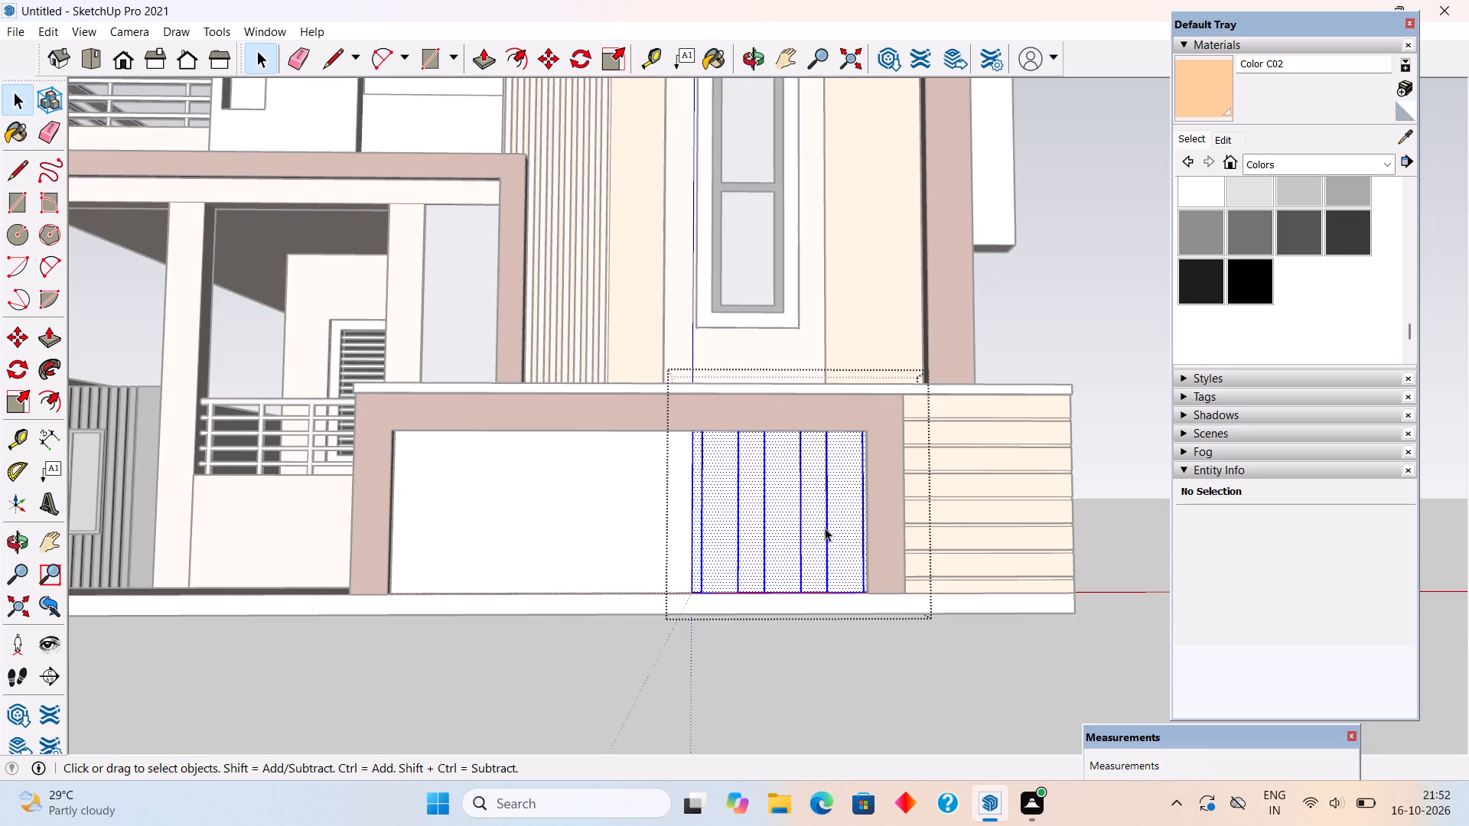
pyautogui.click(825, 528)
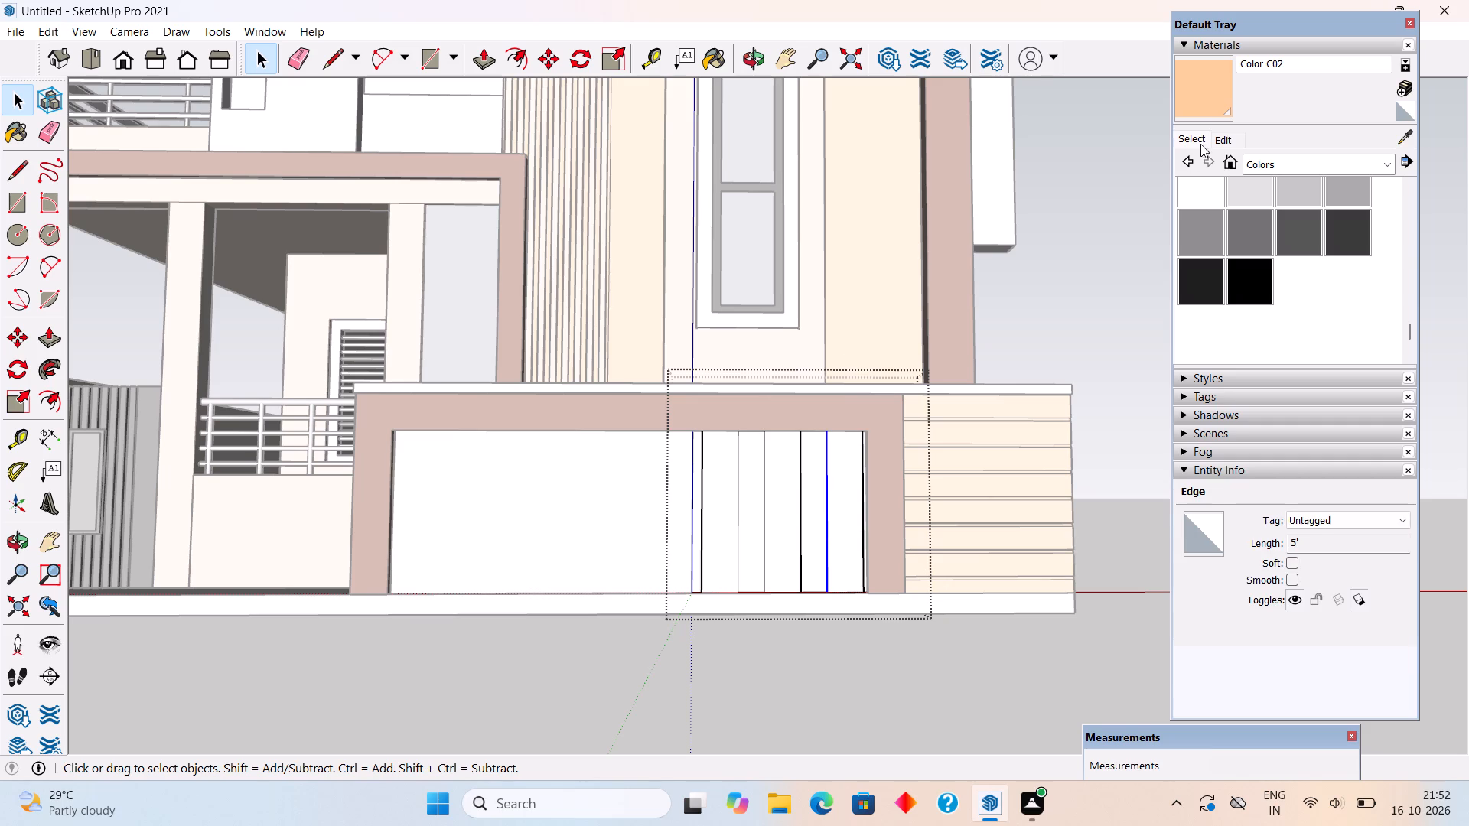
pyautogui.click(1184, 93)
pyautogui.scroll(4, 795, 491)
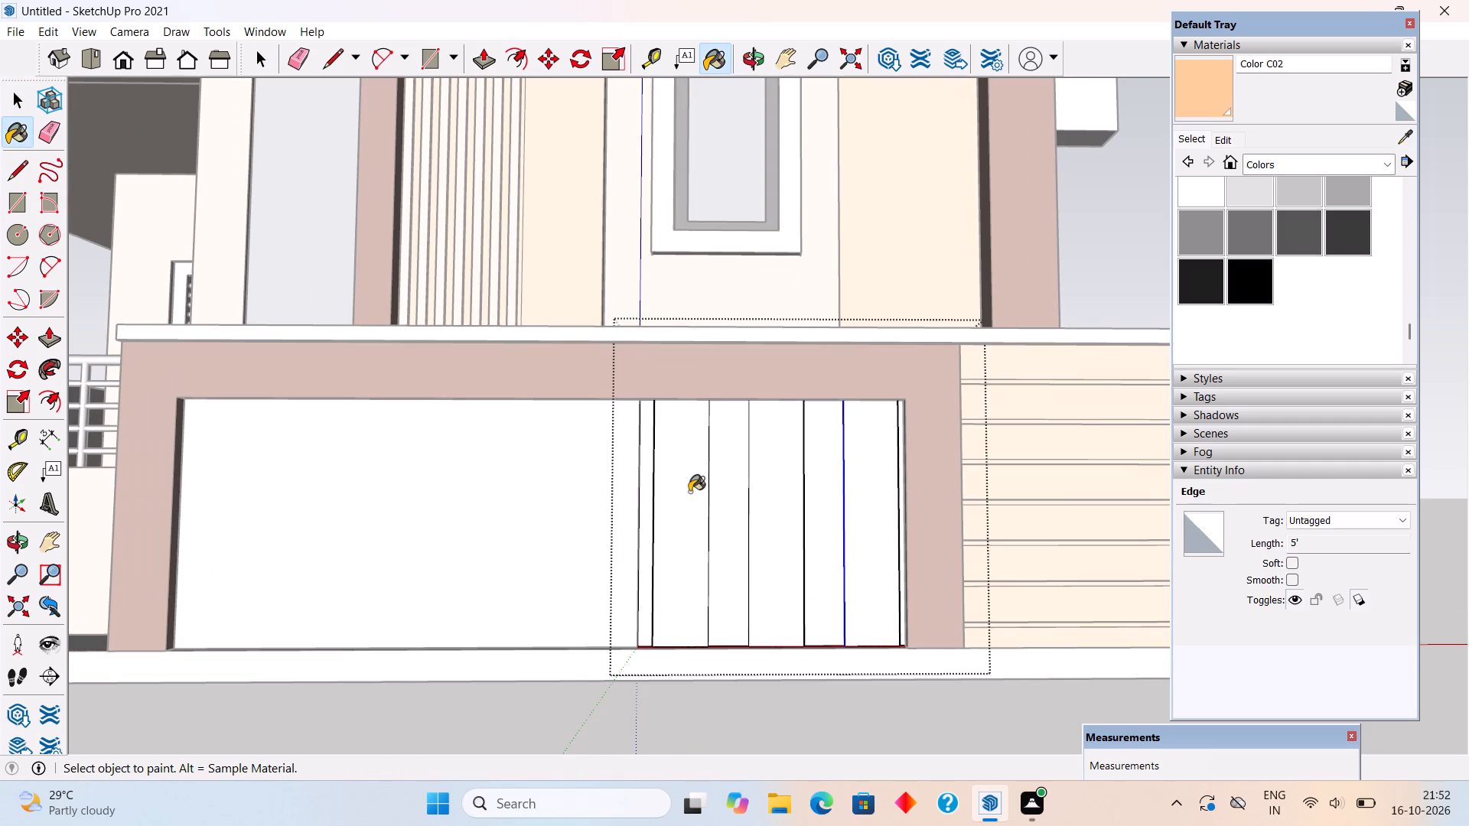
pyautogui.click(689, 492)
pyautogui.click(761, 486)
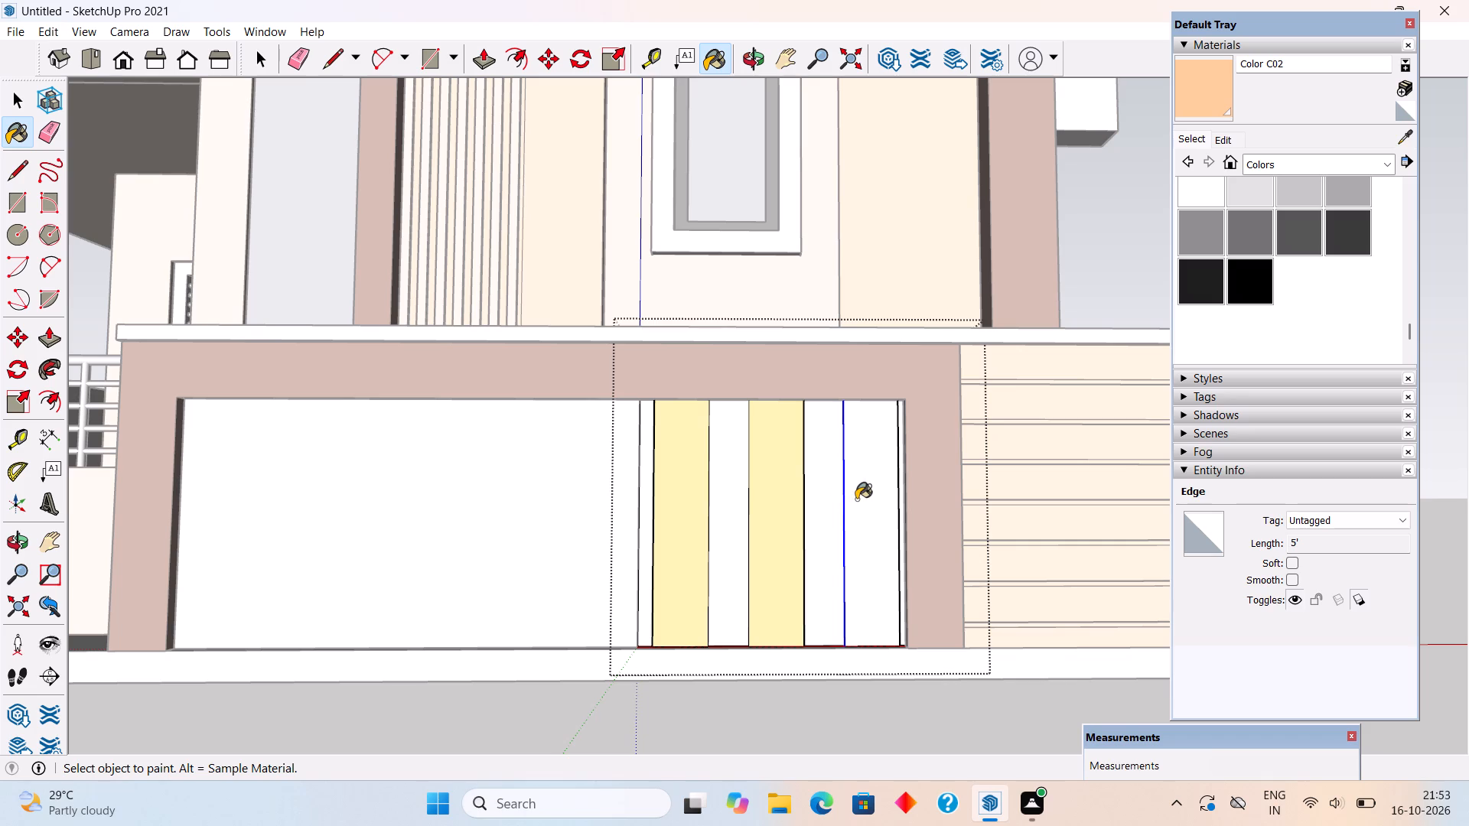
pyautogui.click(856, 499)
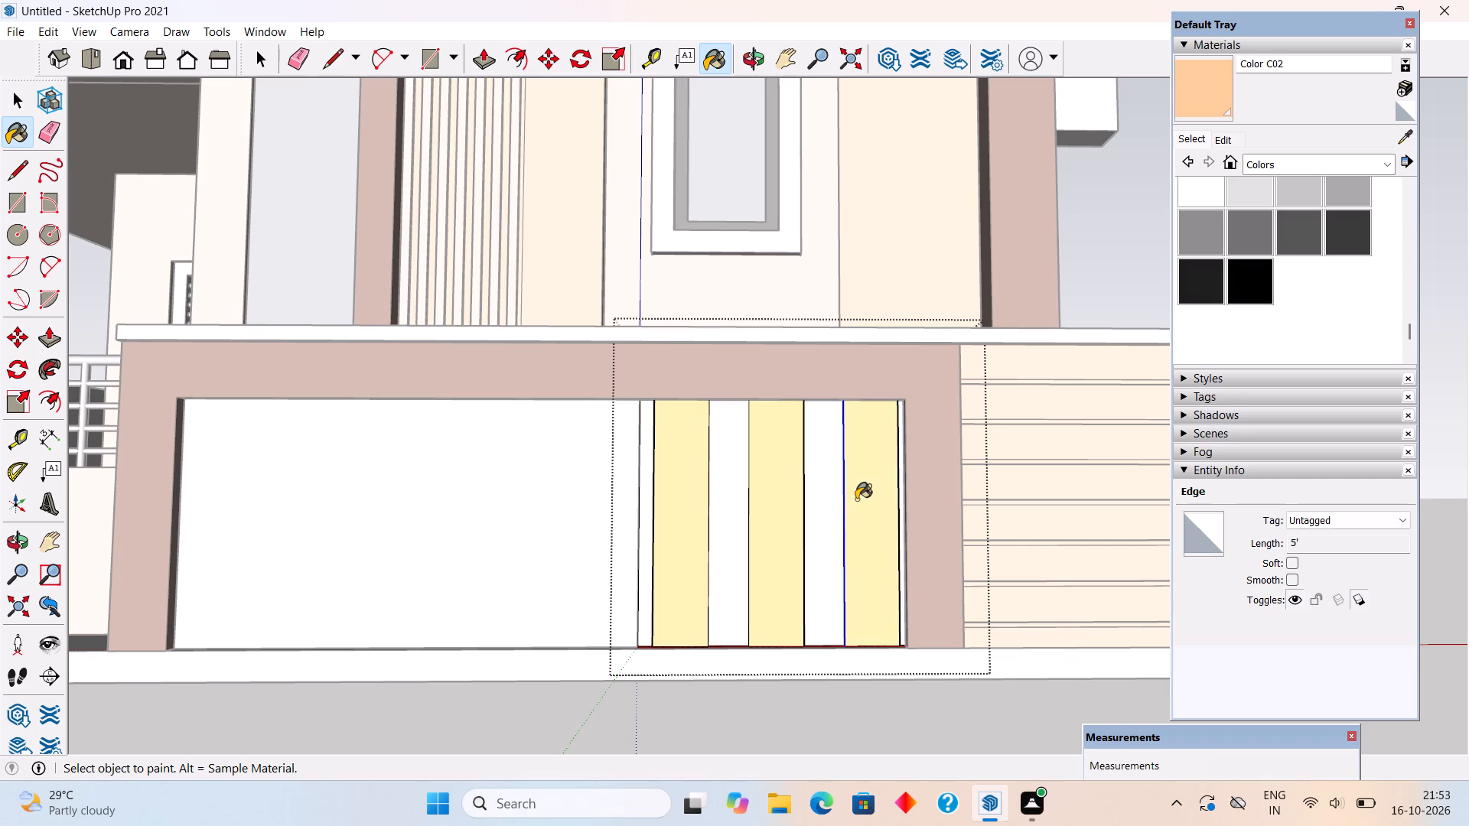
pyautogui.press('space')
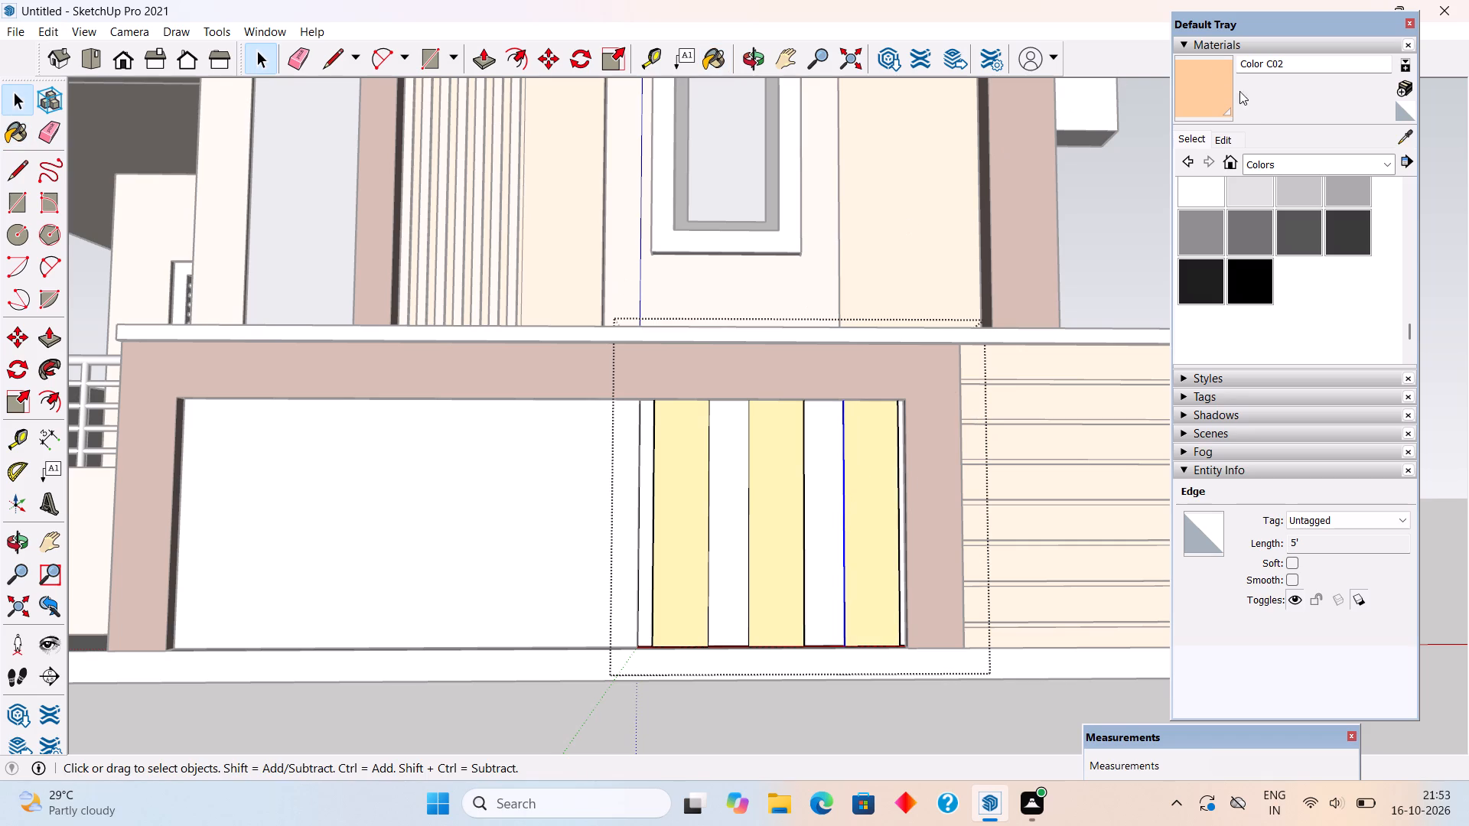
pyautogui.click(1135, 250)
# Sample Color C01 from the arched recess and paint the remaining unpainted strips of the vertical-strip group.
pyautogui.scroll(-4, 1131, 248)
pyautogui.moveTo(897, 358); pyautogui.dragTo(894, 466, button='middle')
pyautogui.scroll(-3, 894, 466)
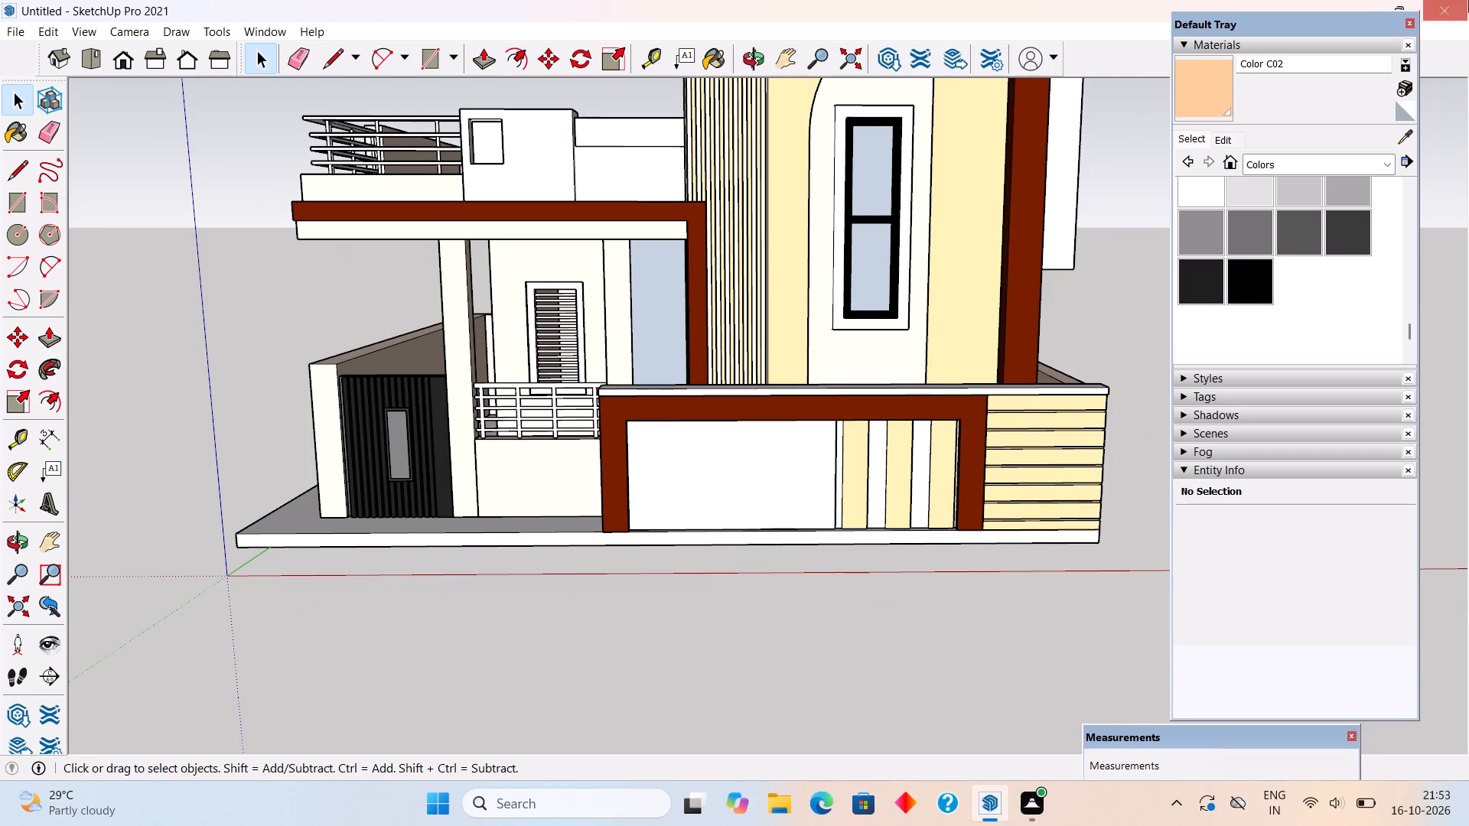
pyautogui.click(1405, 141)
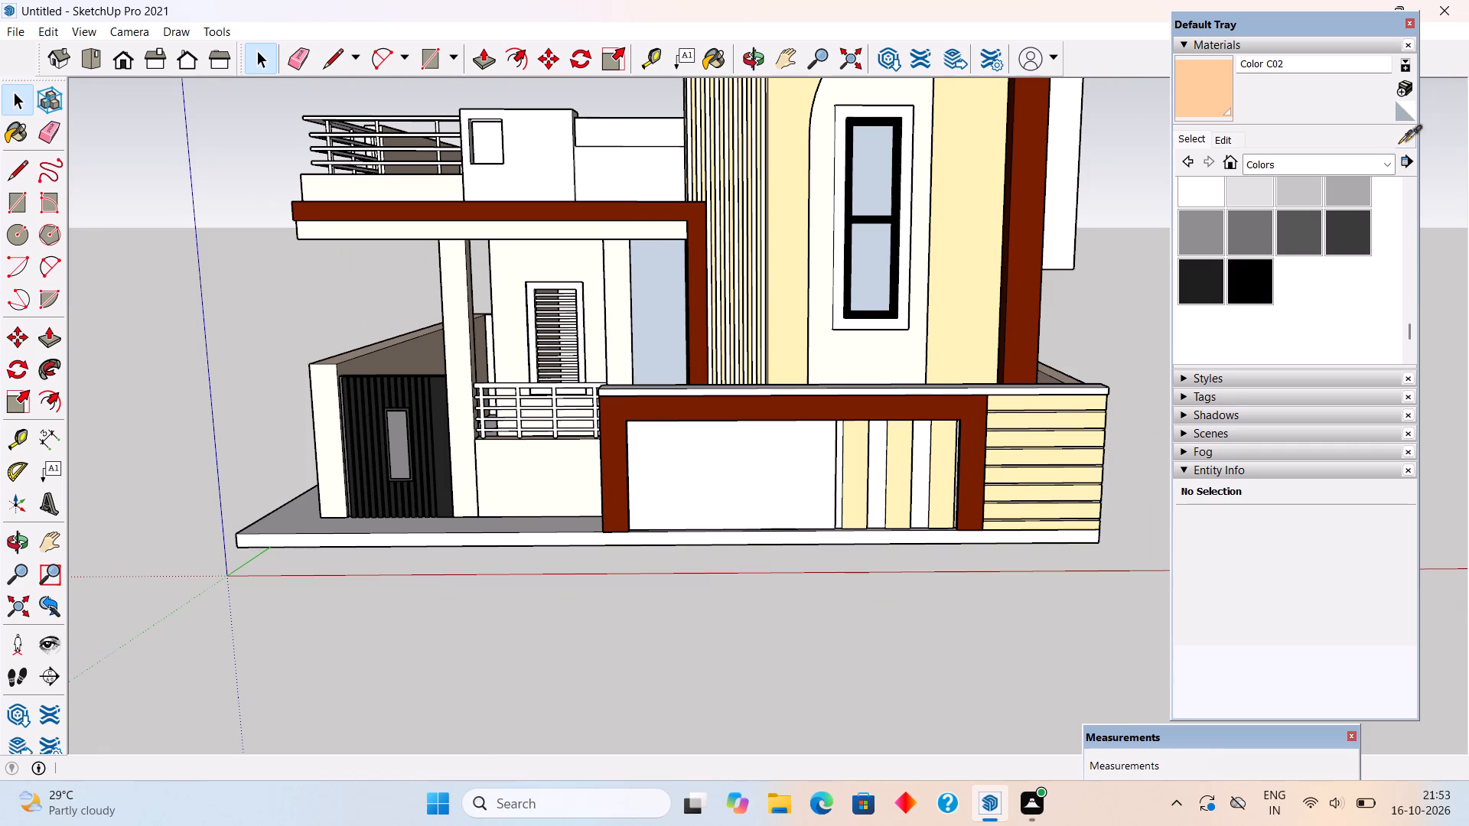
pyautogui.click(896, 356)
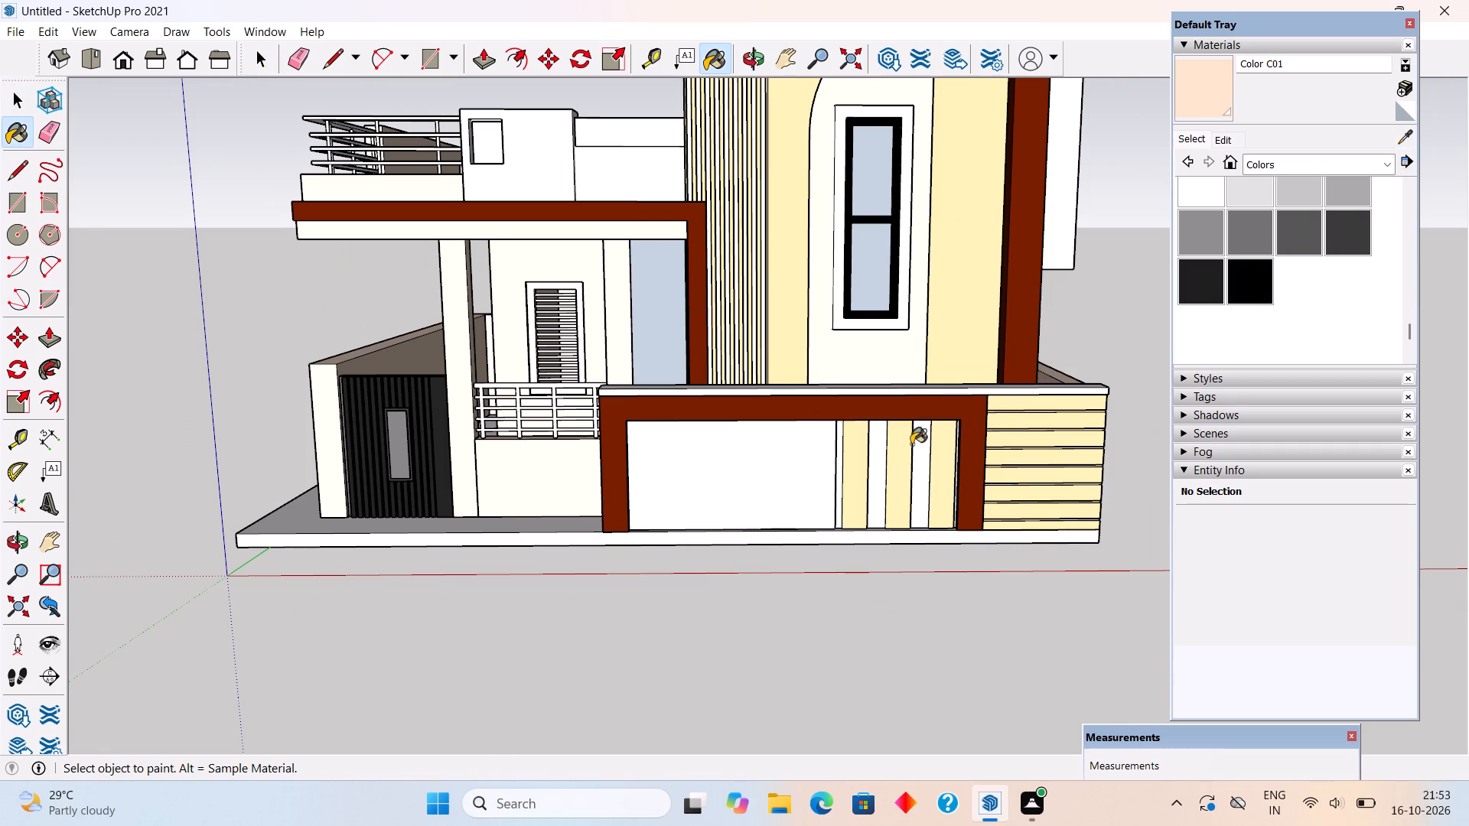
pyautogui.click(922, 463)
pyautogui.press('space')
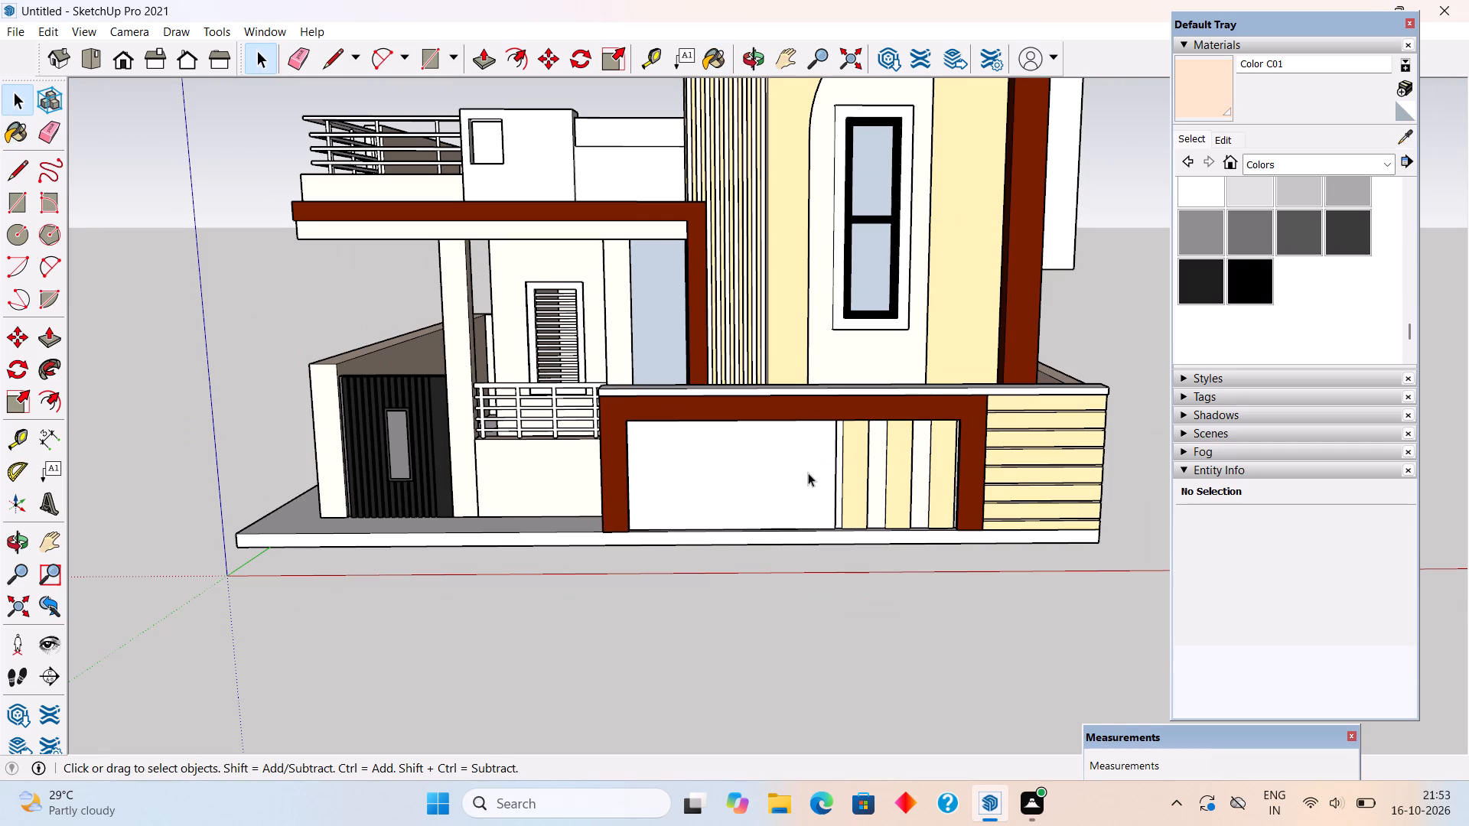
# Draw a small horizontal rectangle on the plain panel inside the brown boundary frame and extrude it 1".
pyautogui.press('r')
pyautogui.scroll(3, 665, 457)
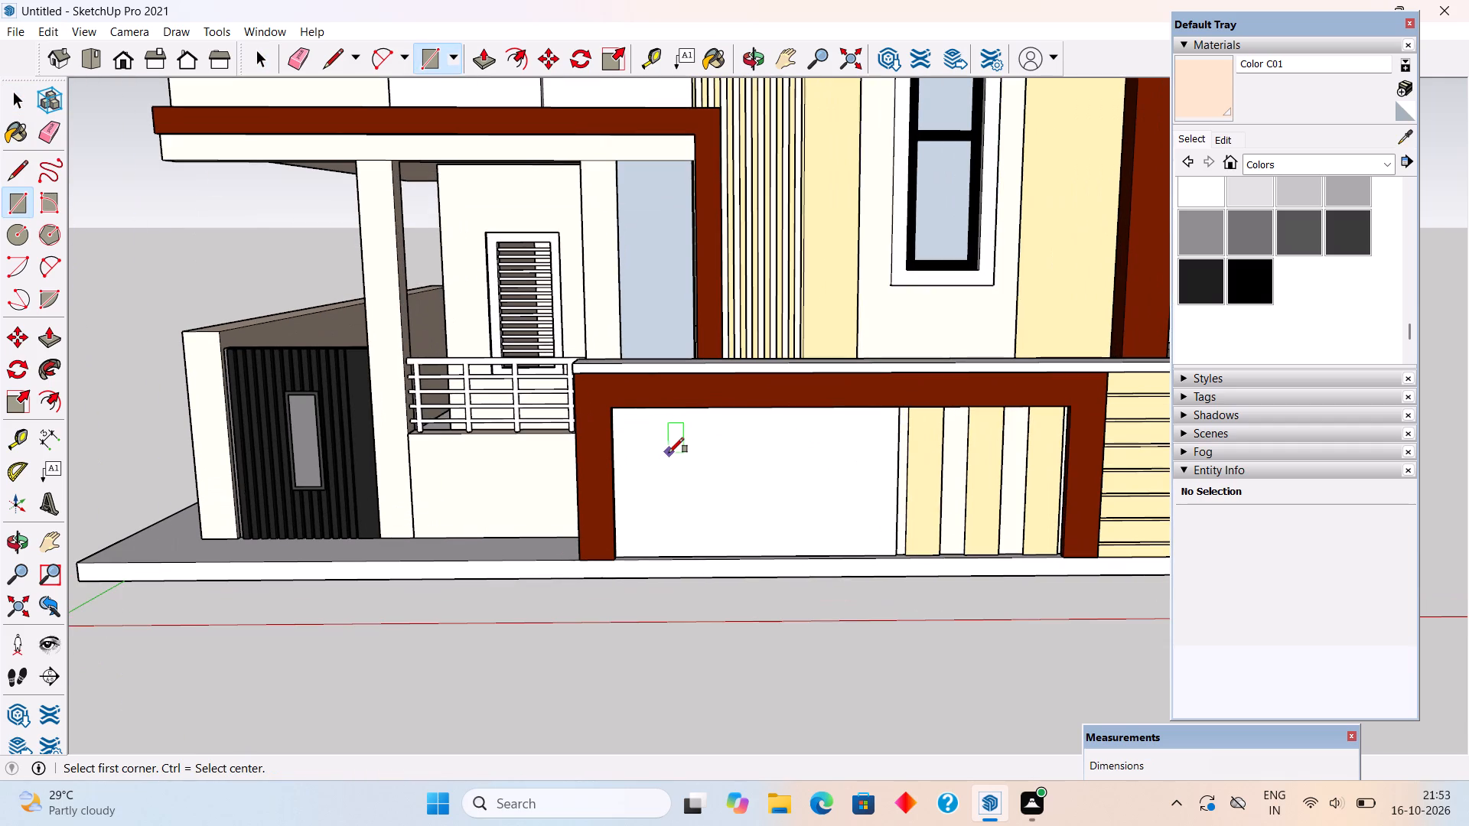
pyautogui.click(669, 453)
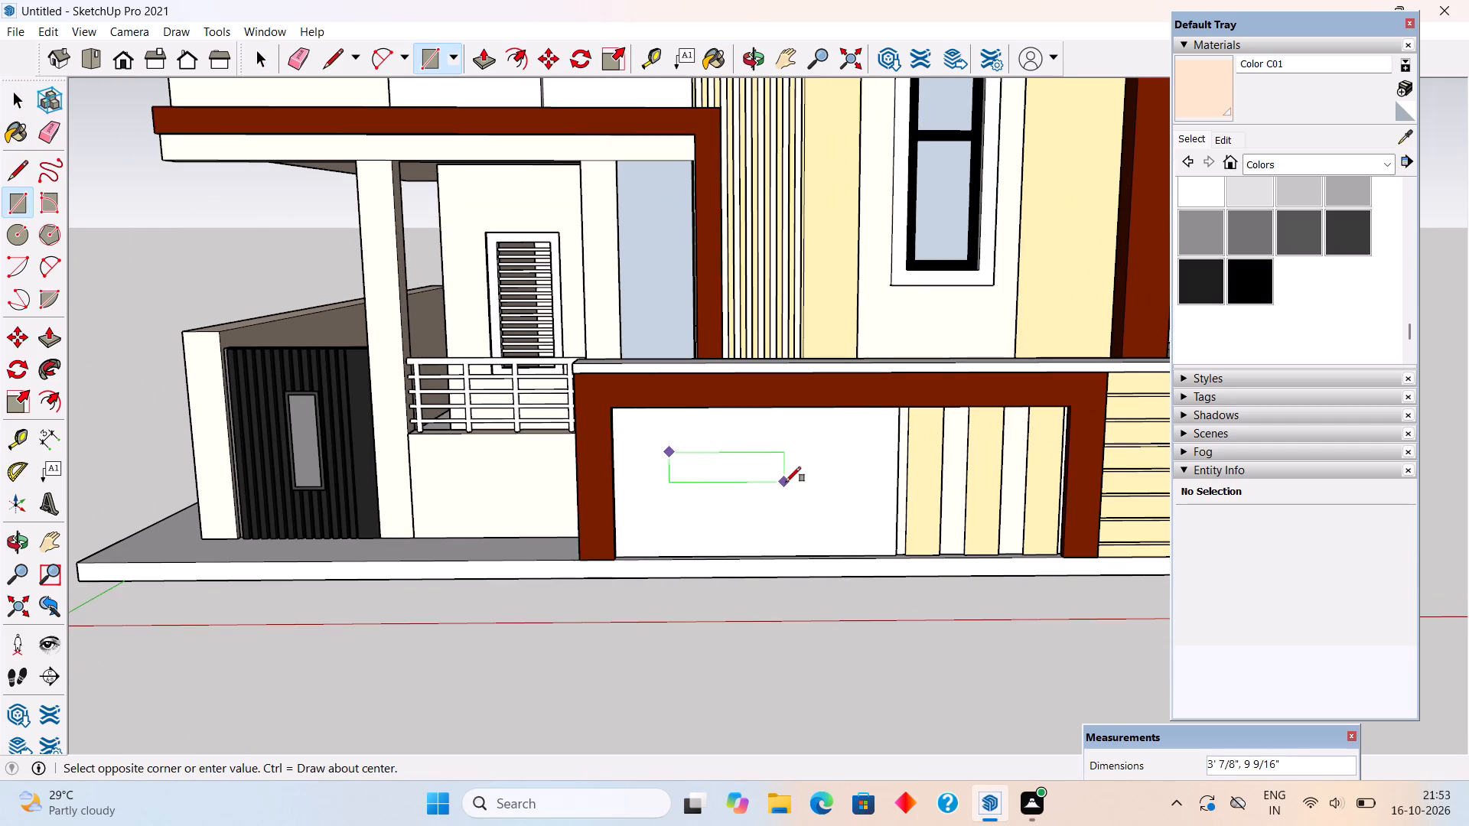
pyautogui.click(793, 478)
pyautogui.press('p')
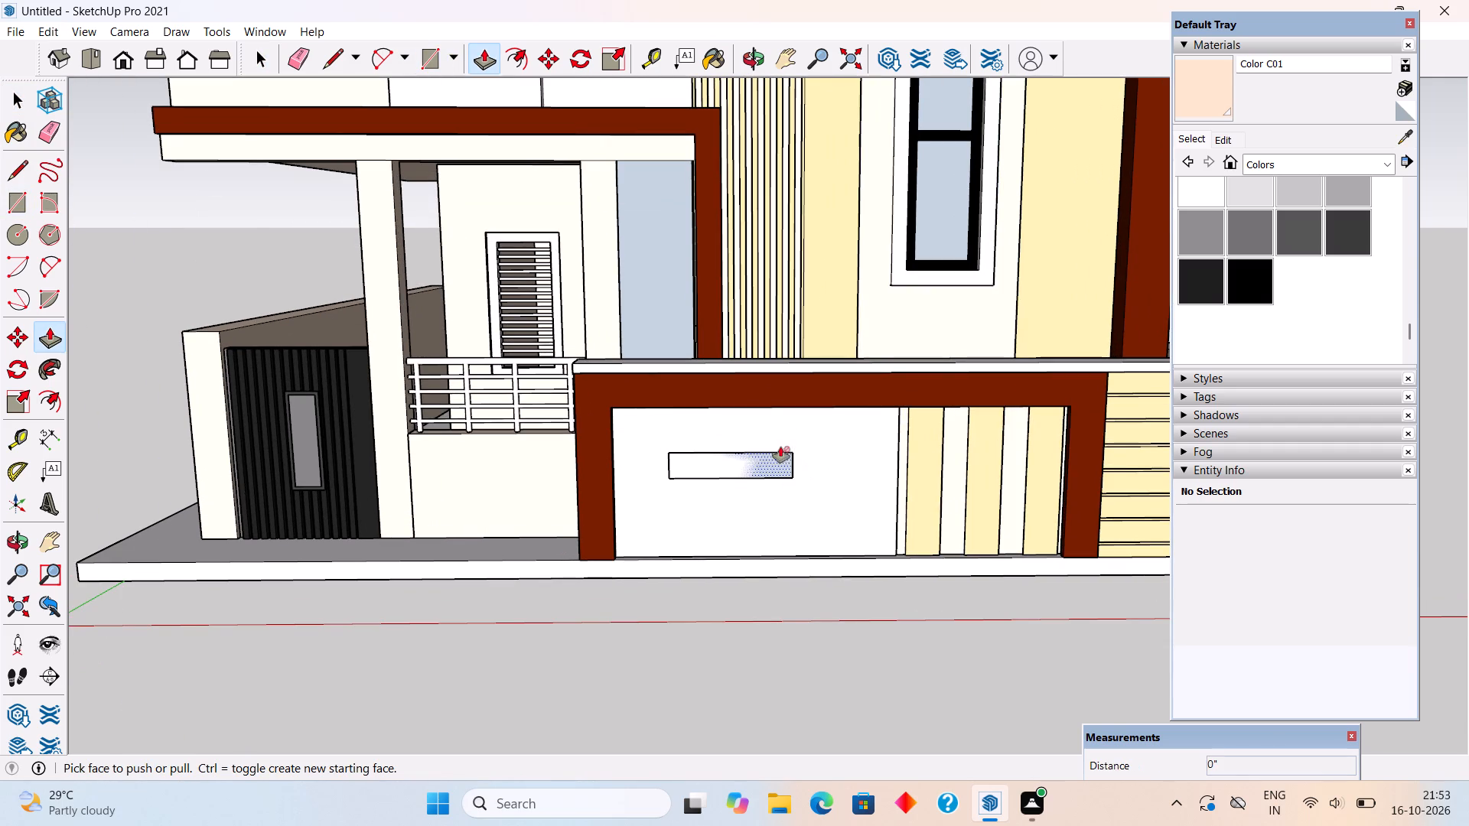
pyautogui.click(784, 468)
pyautogui.write('1"')
pyautogui.press('Return')
# Select all geometry of the small rectangular plate on the boundary wall and make it a group.
pyautogui.press('space')
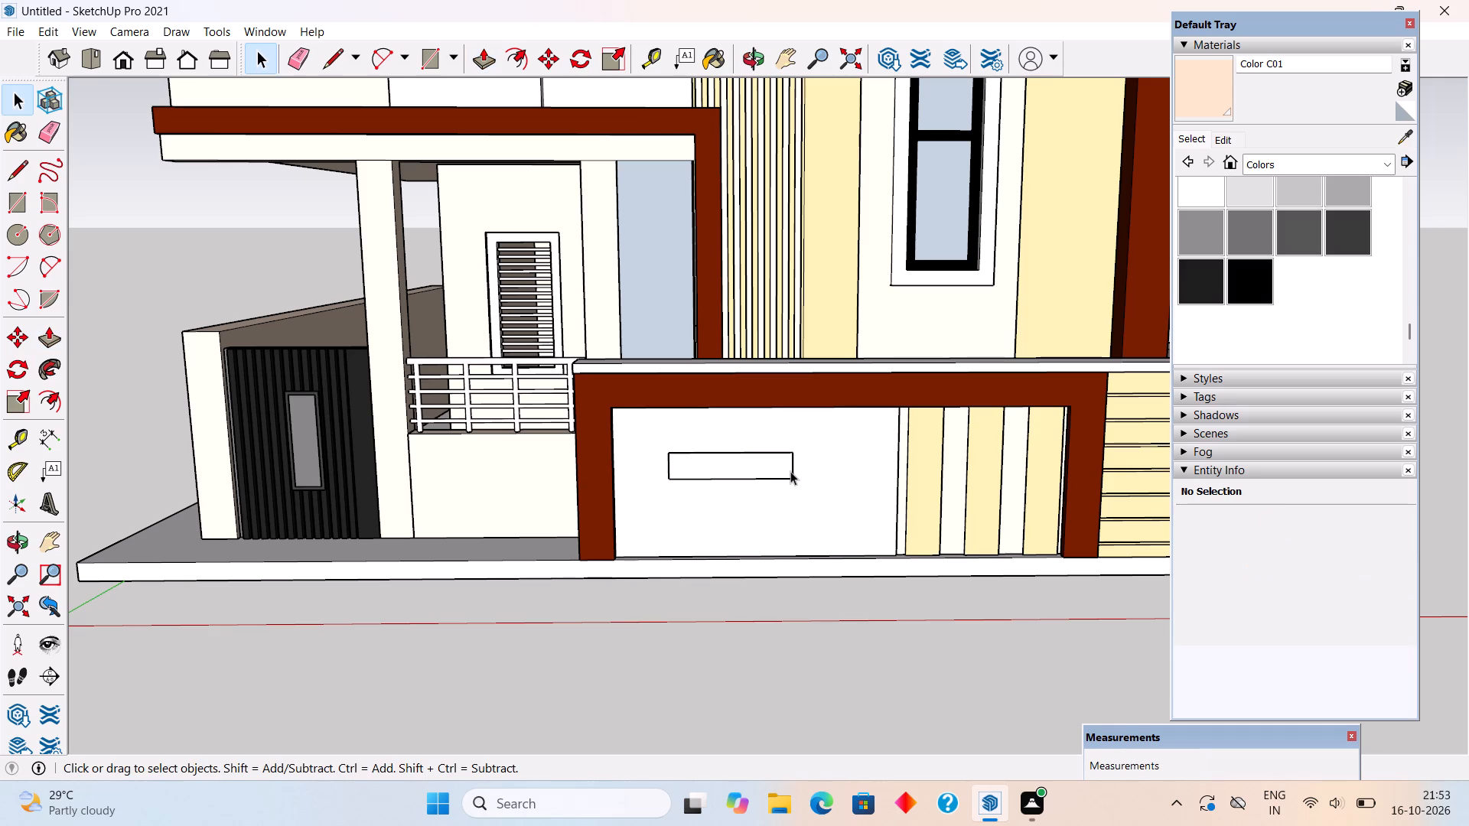
pyautogui.tripleClick(790, 471)
pyautogui.rightClick(790, 471)
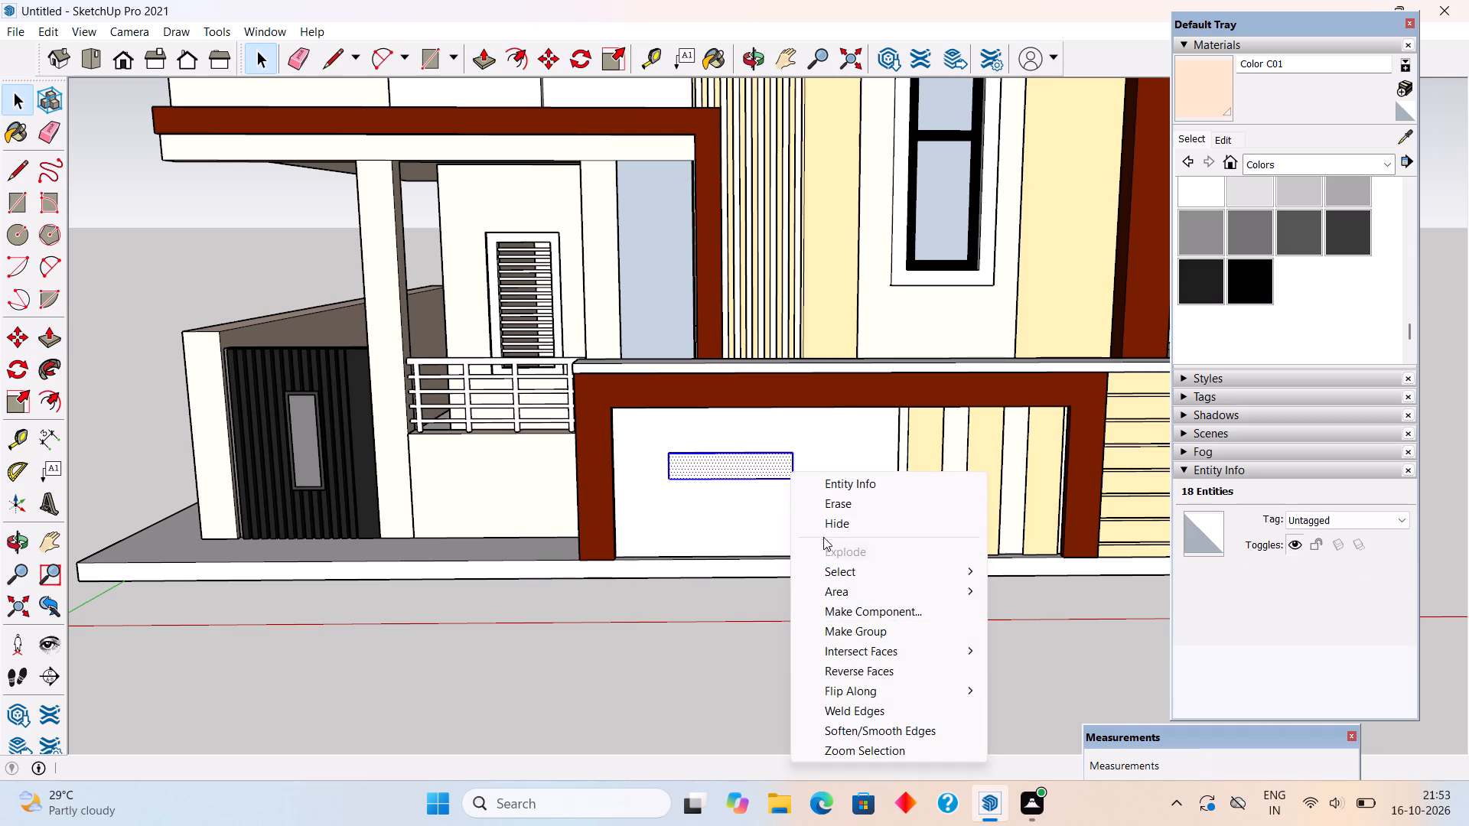
pyautogui.click(855, 633)
pyautogui.click(866, 664)
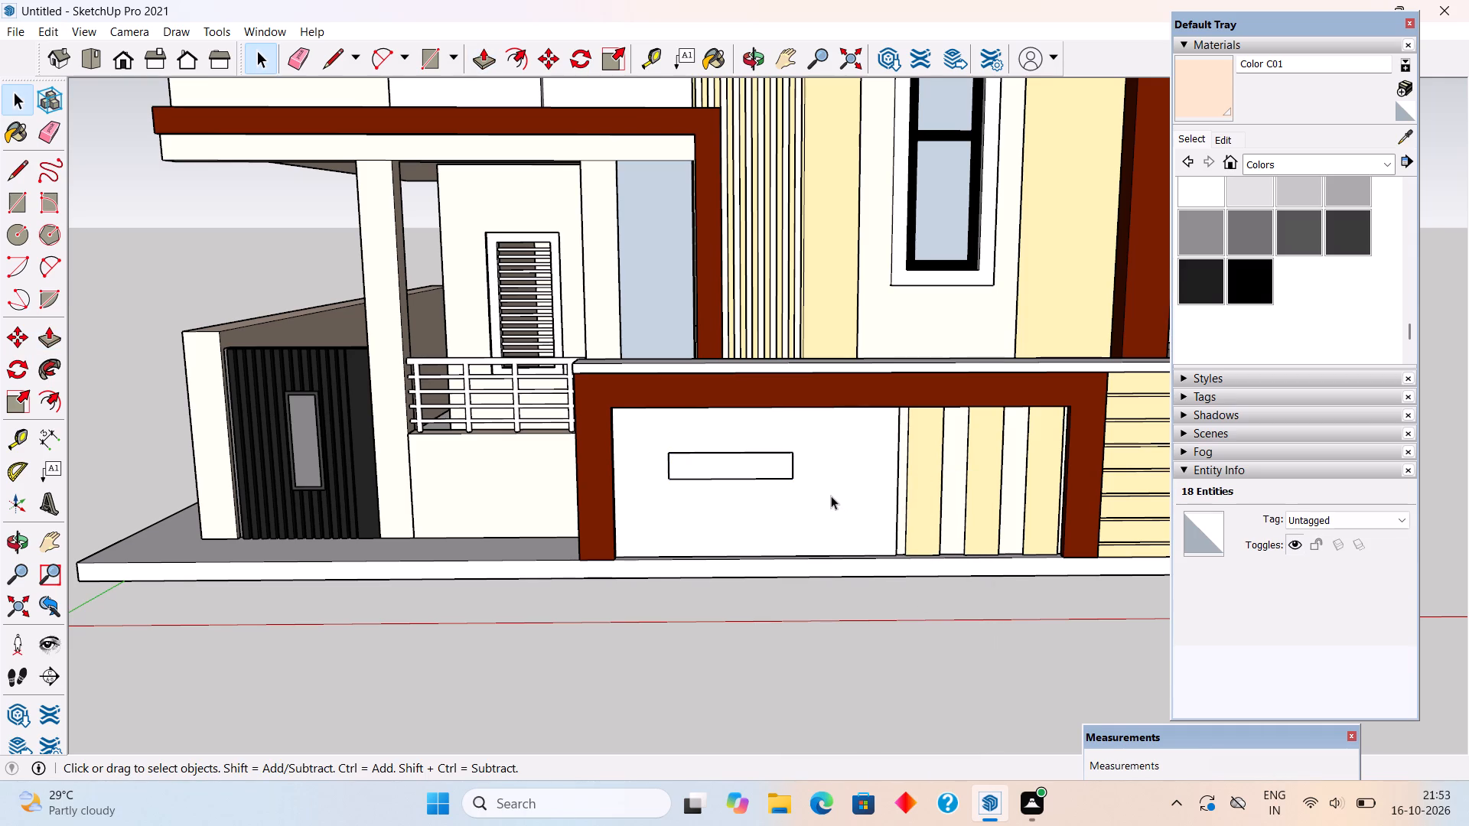
# Select the plain panel inside the brown boundary frame and paint it with the pale yellow Color E02.
pyautogui.click(831, 496)
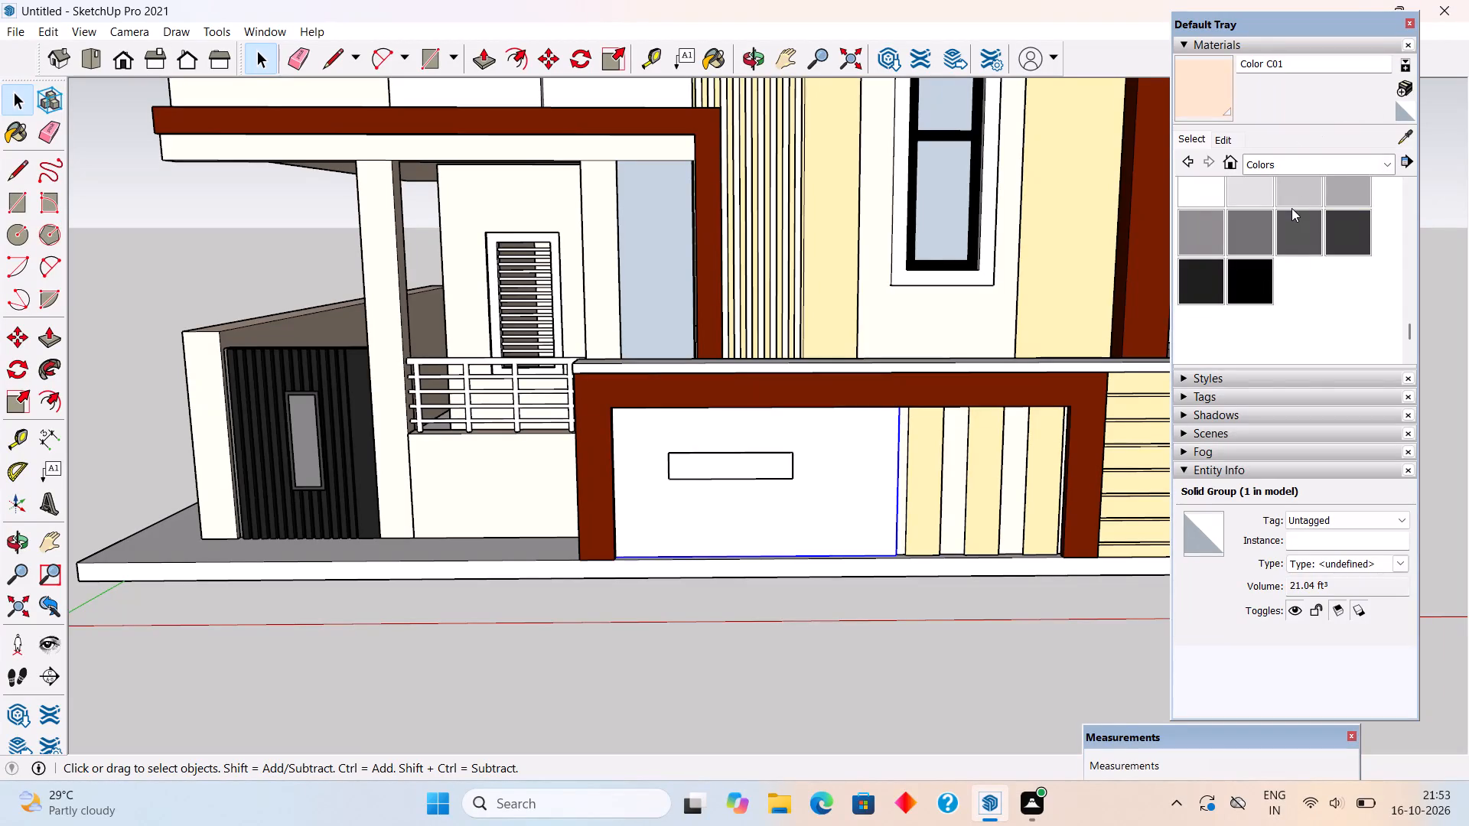
pyautogui.scroll(7, 1291, 208)
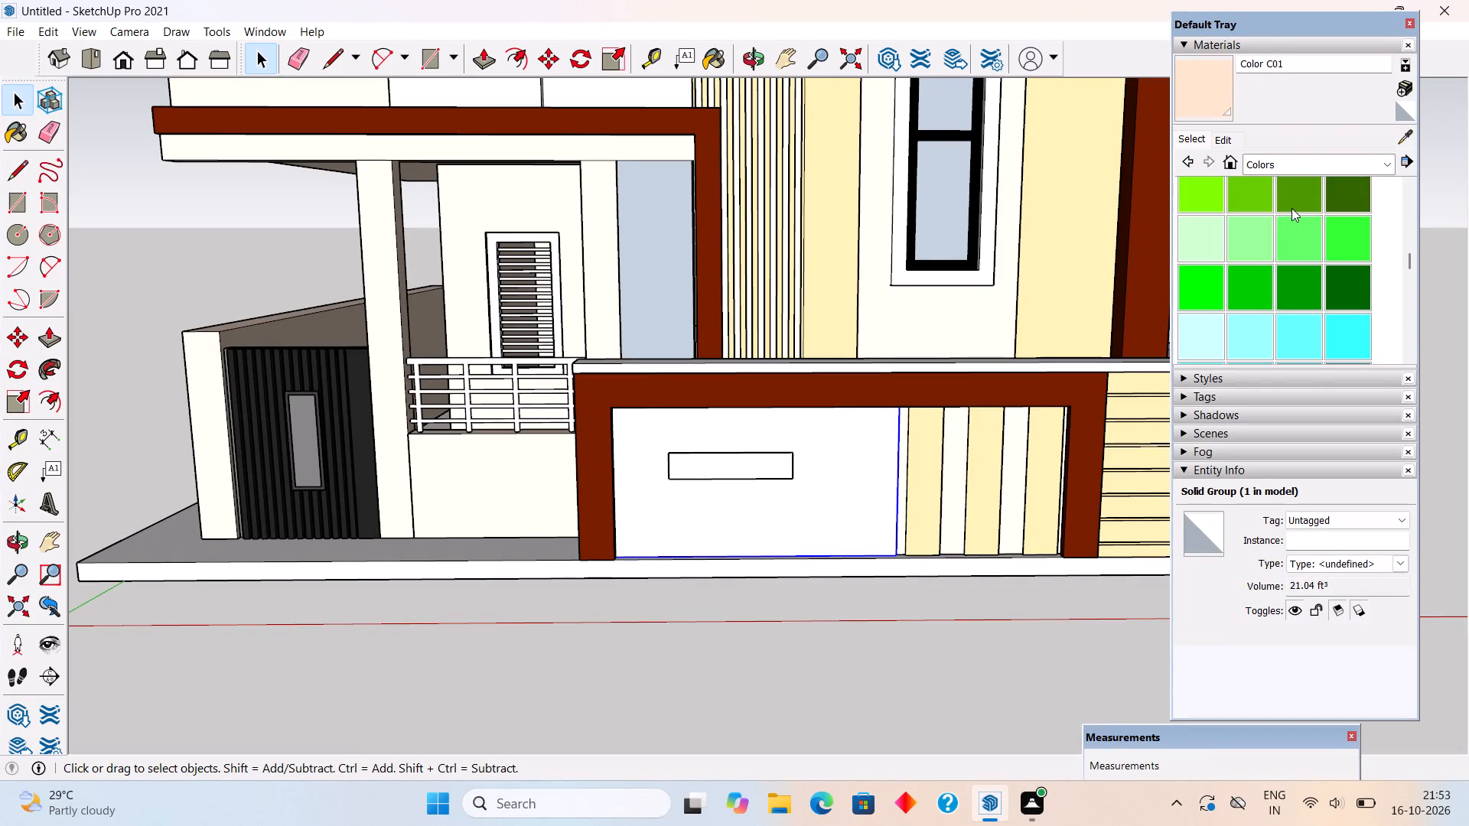
pyautogui.scroll(2, 1291, 208)
pyautogui.click(1252, 229)
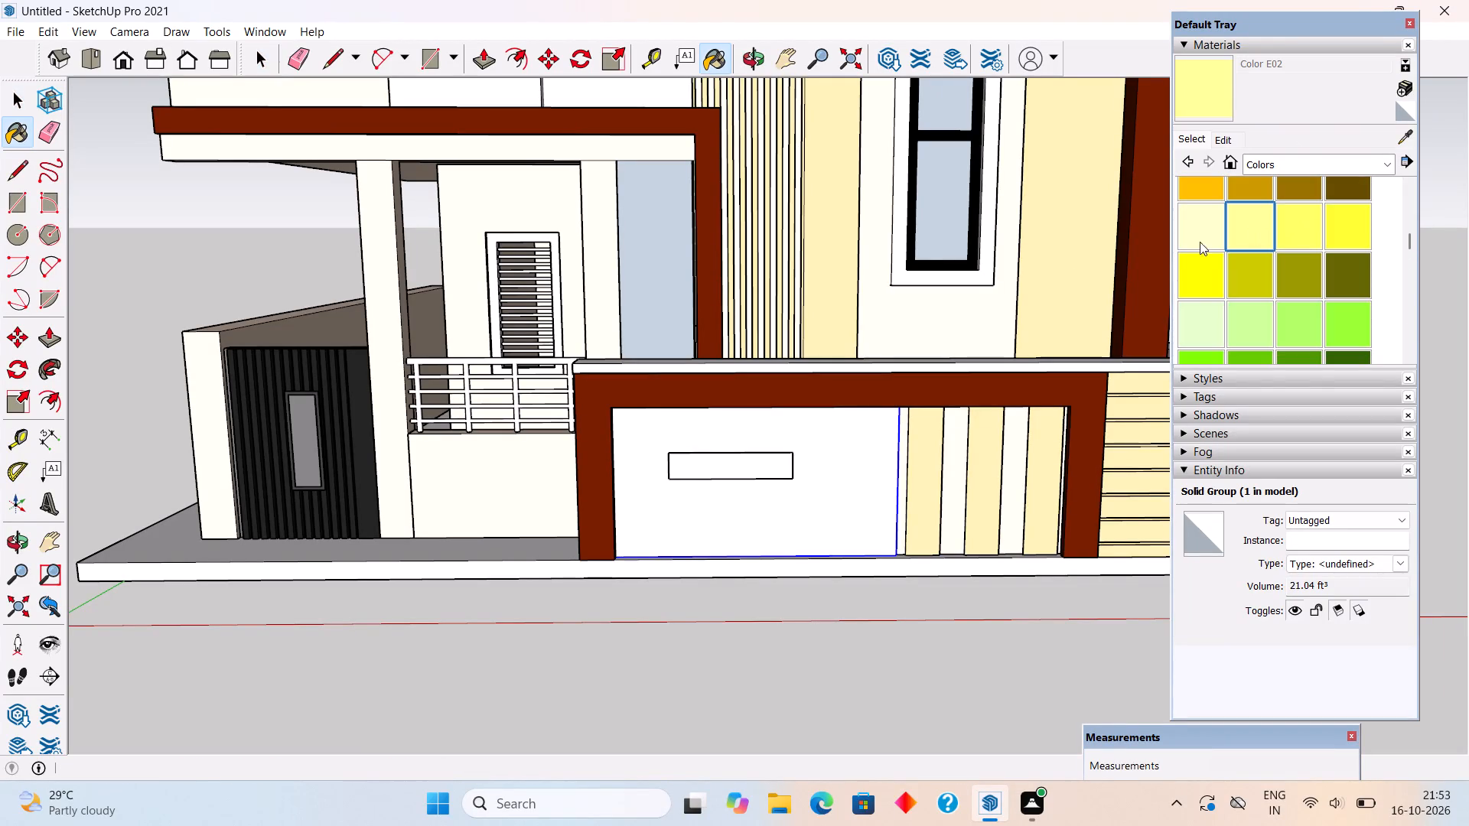
pyautogui.click(868, 447)
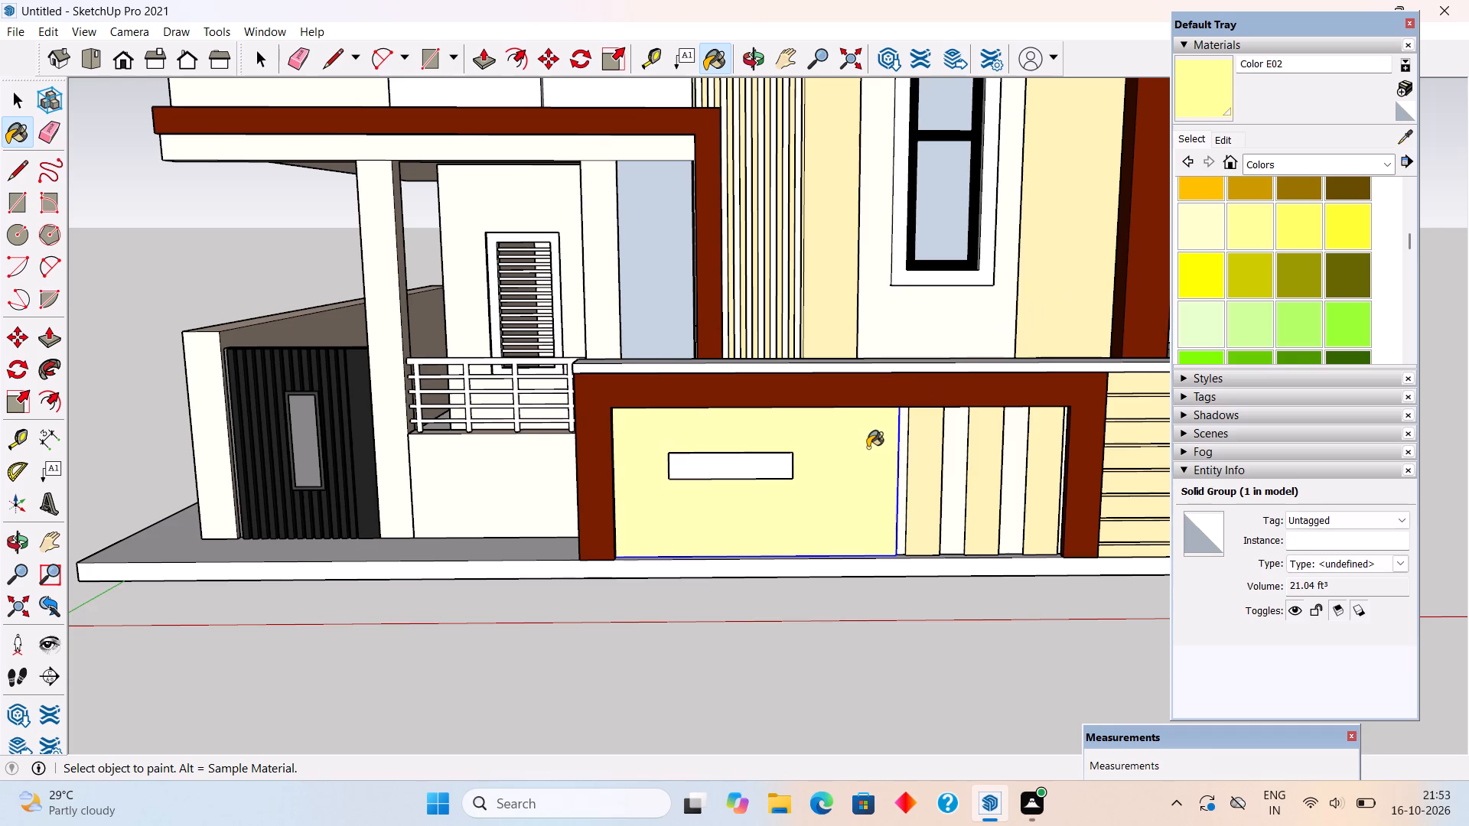
pyautogui.scroll(-9, 868, 447)
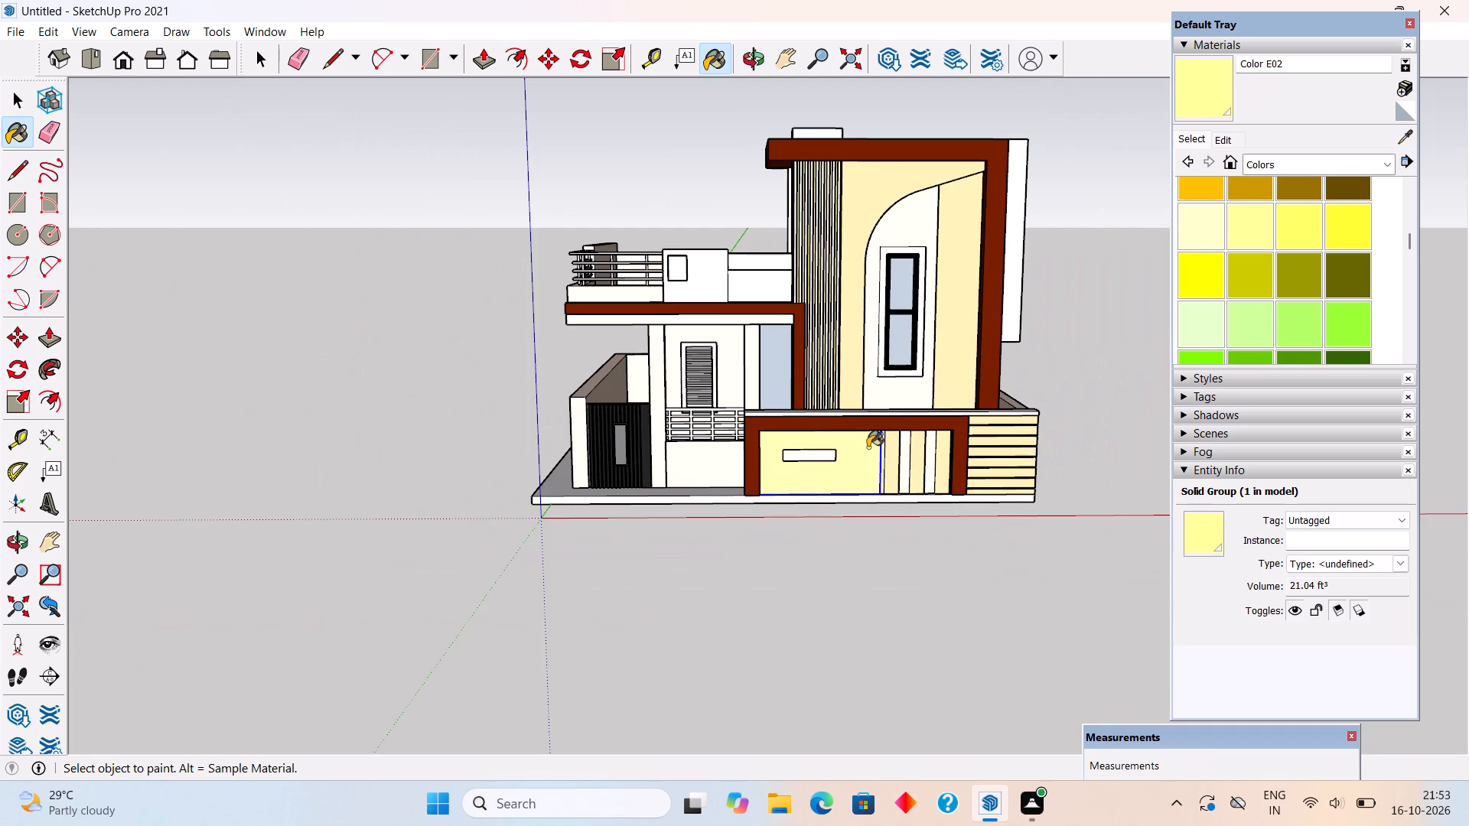
# Repaint the panel inside the brown boundary frame with the yellow Color E03.
pyautogui.click(1288, 232)
pyautogui.click(855, 477)
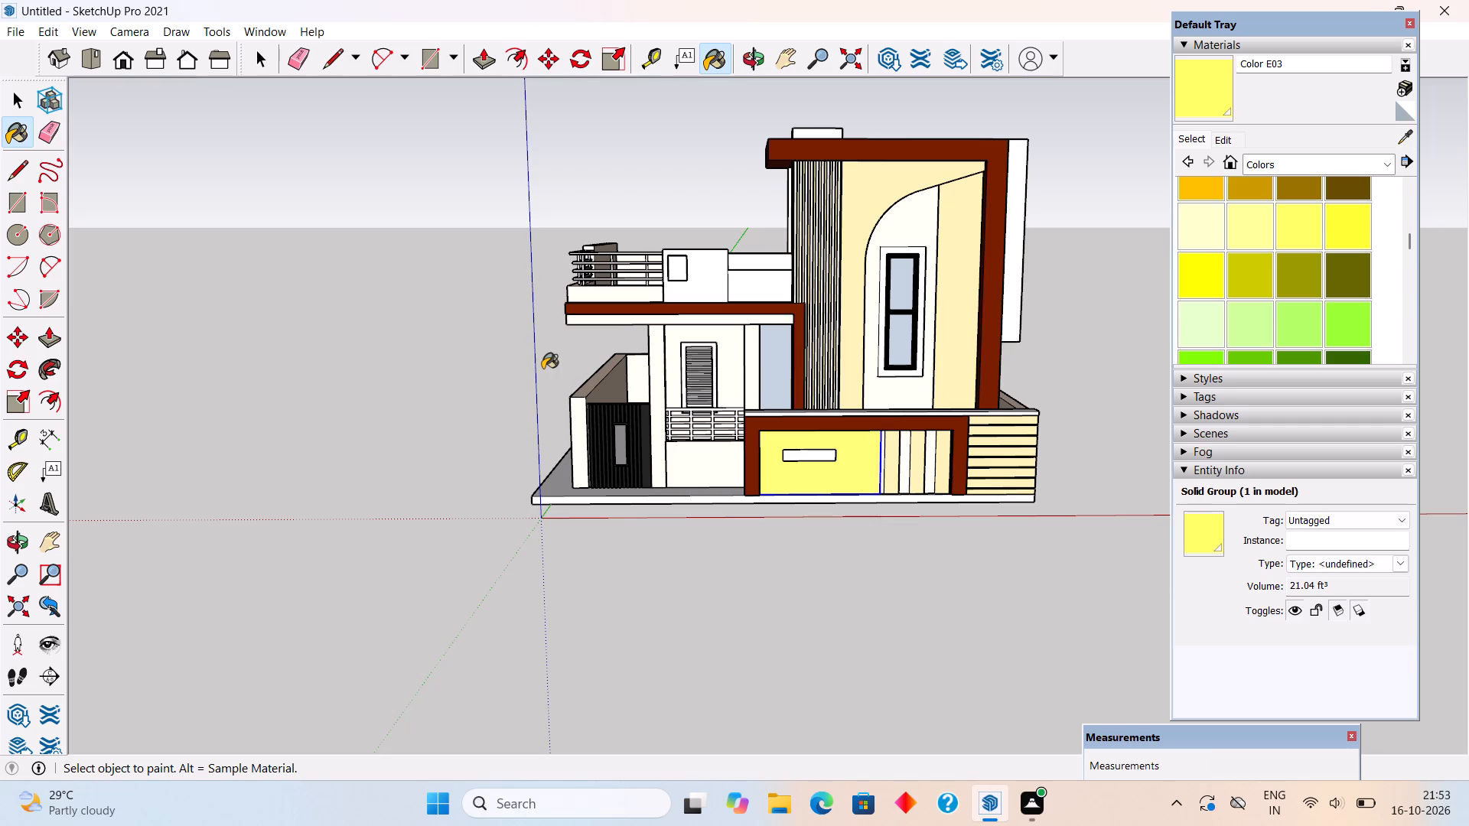
# Paint the small square recess in the balcony block and the upper strip of the adjoining parapet with Color E03.
pyautogui.scroll(4, 542, 369)
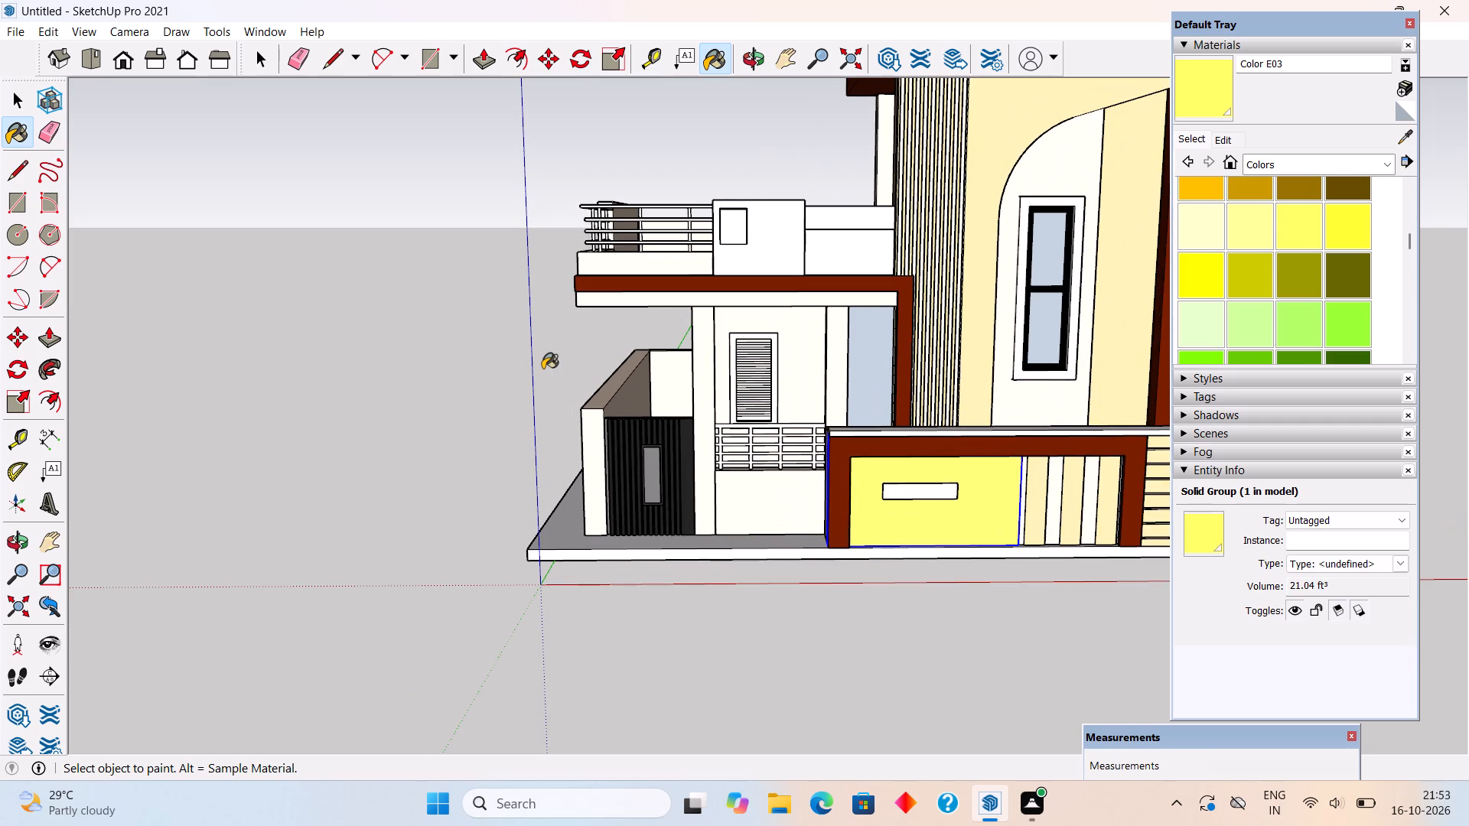
pyautogui.scroll(2, 565, 331)
pyautogui.click(776, 204)
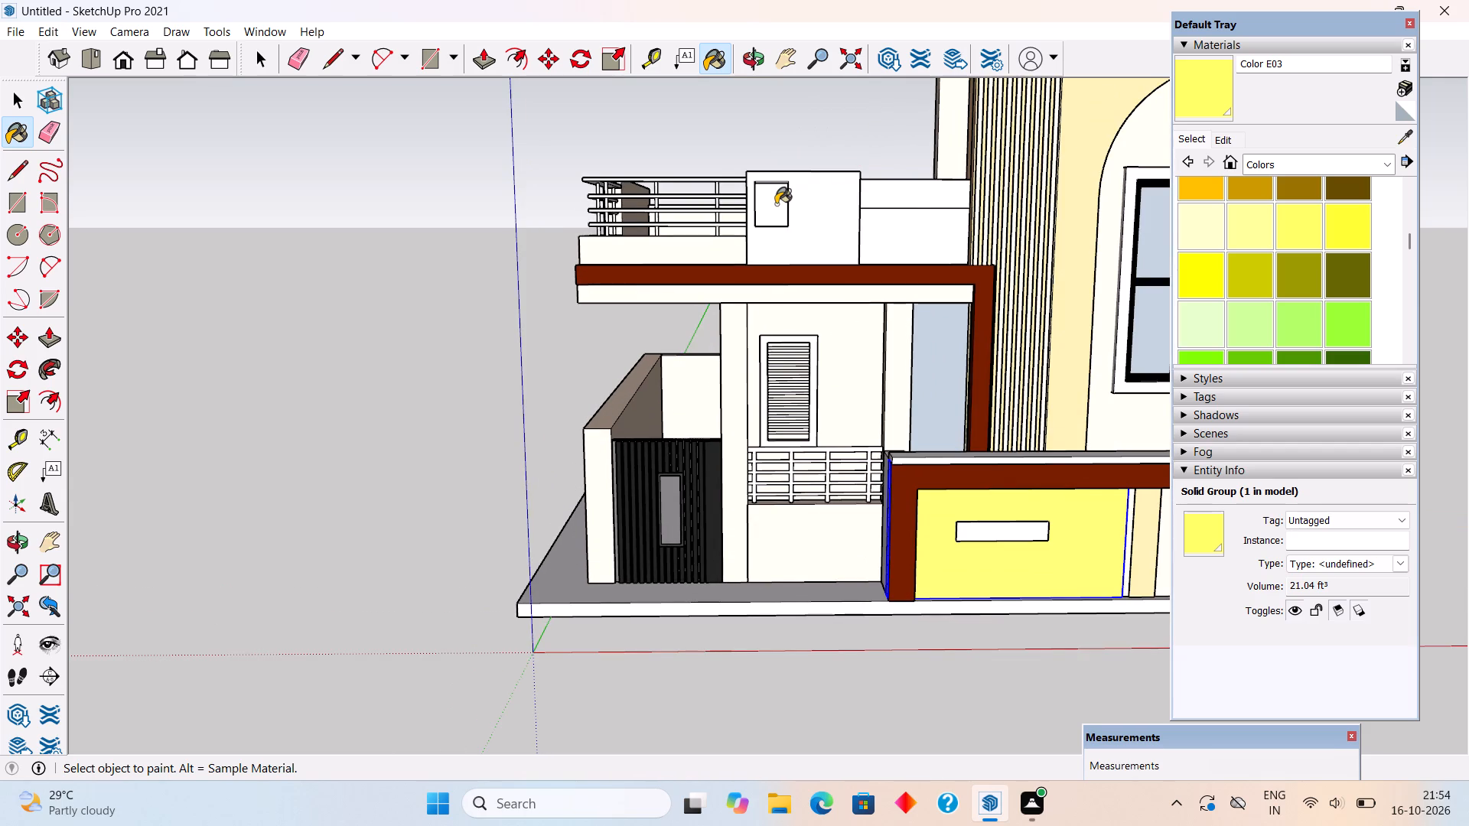
pyautogui.click(916, 192)
# Sample Color C02 from the tall facade wall and paint the balcony block around the small square recess.
pyautogui.moveTo(917, 218); pyautogui.dragTo(927, 252, button='middle')
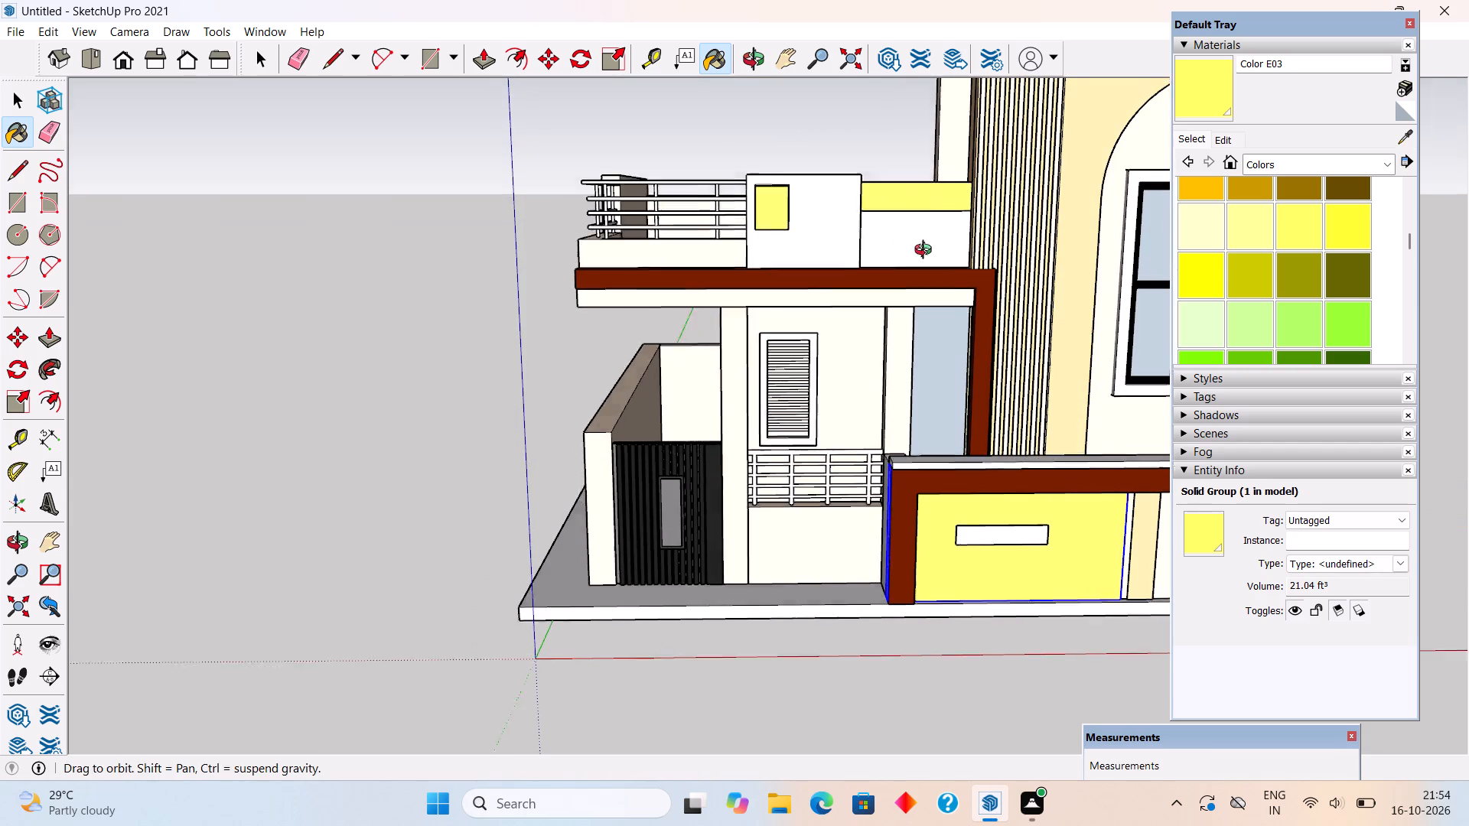
pyautogui.moveTo(927, 252); pyautogui.dragTo(942, 290, button='middle')
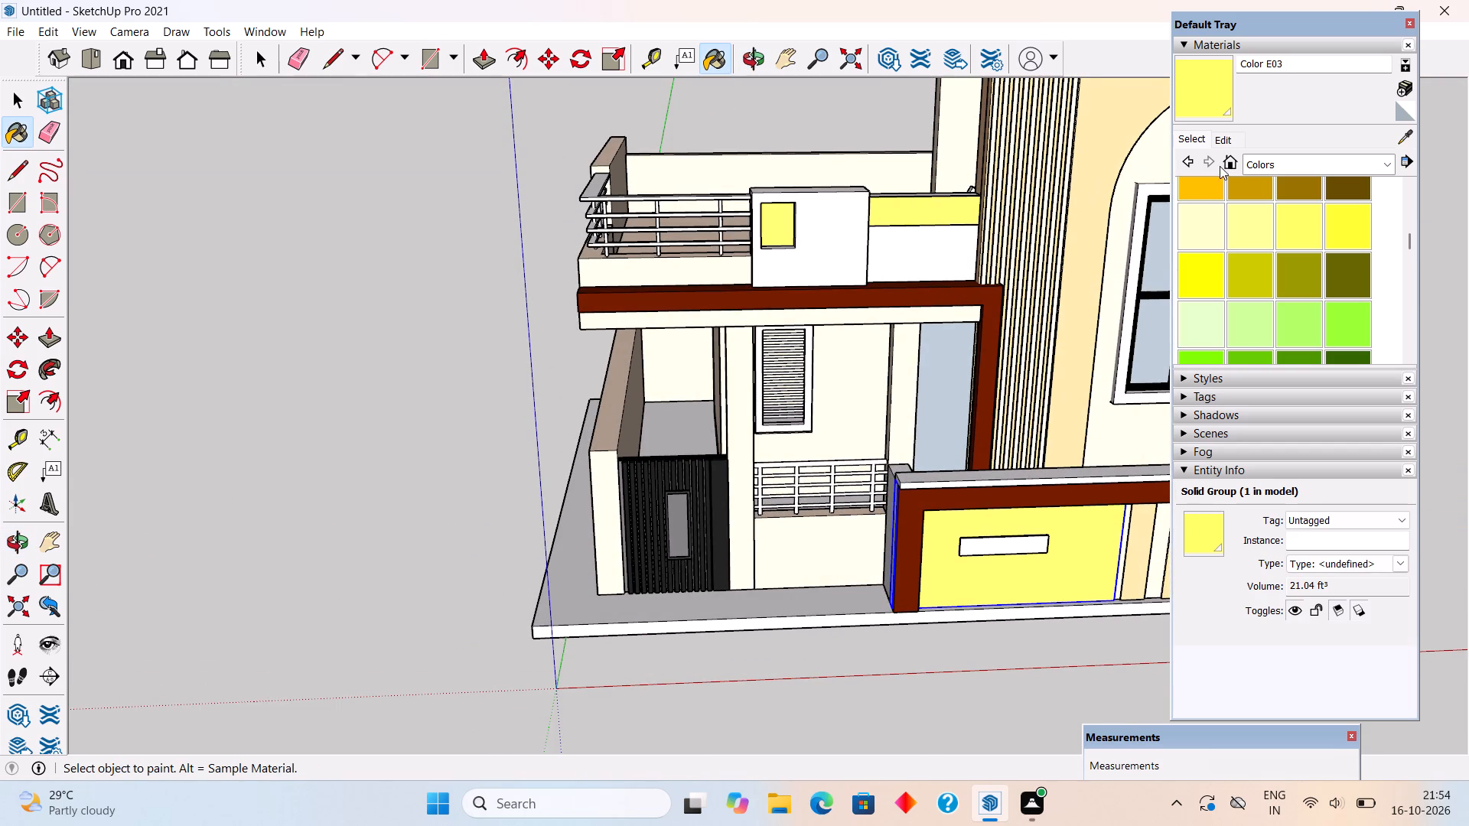
pyautogui.click(1405, 138)
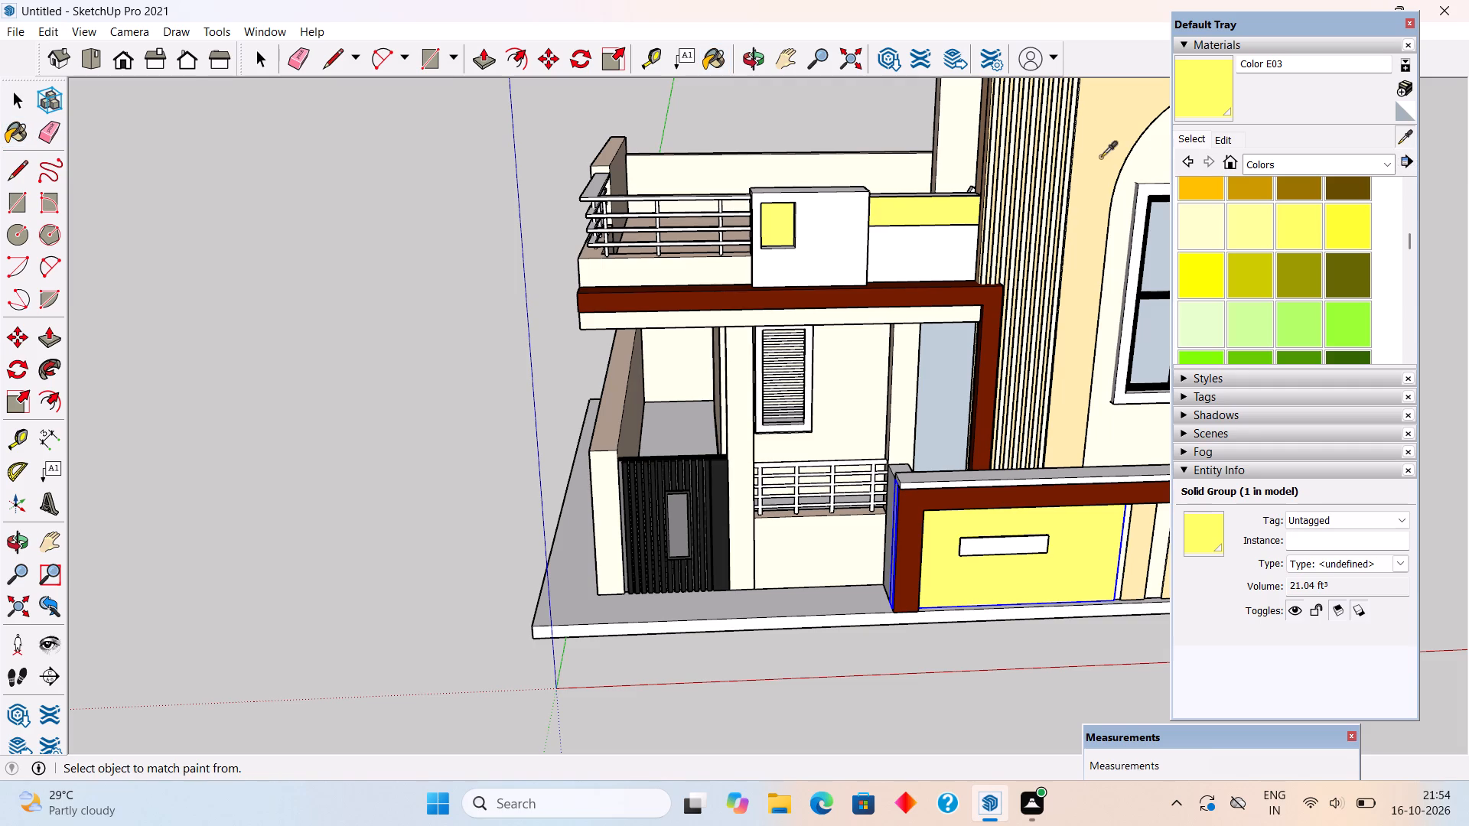
pyautogui.click(1101, 157)
pyautogui.click(833, 247)
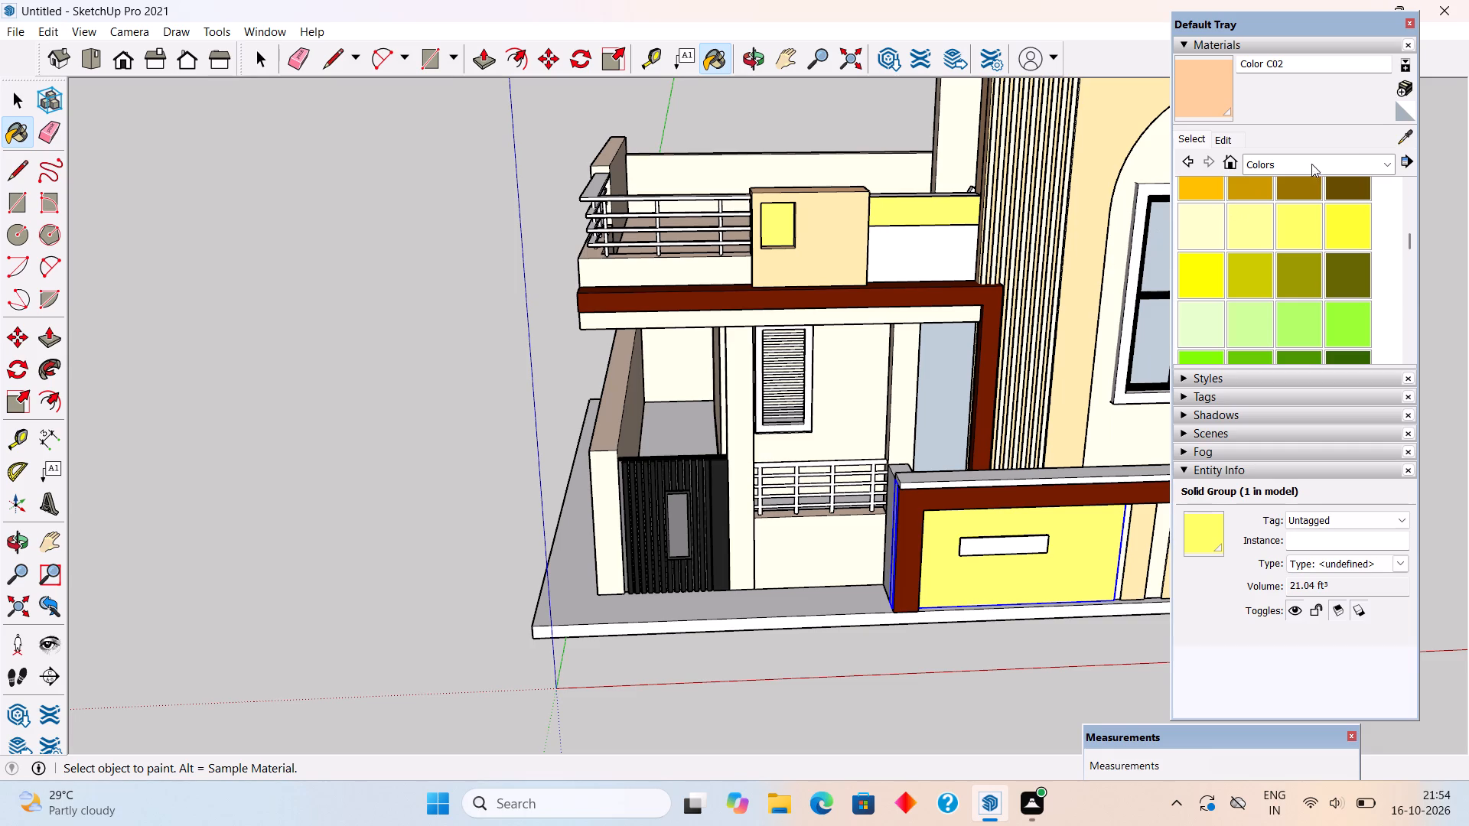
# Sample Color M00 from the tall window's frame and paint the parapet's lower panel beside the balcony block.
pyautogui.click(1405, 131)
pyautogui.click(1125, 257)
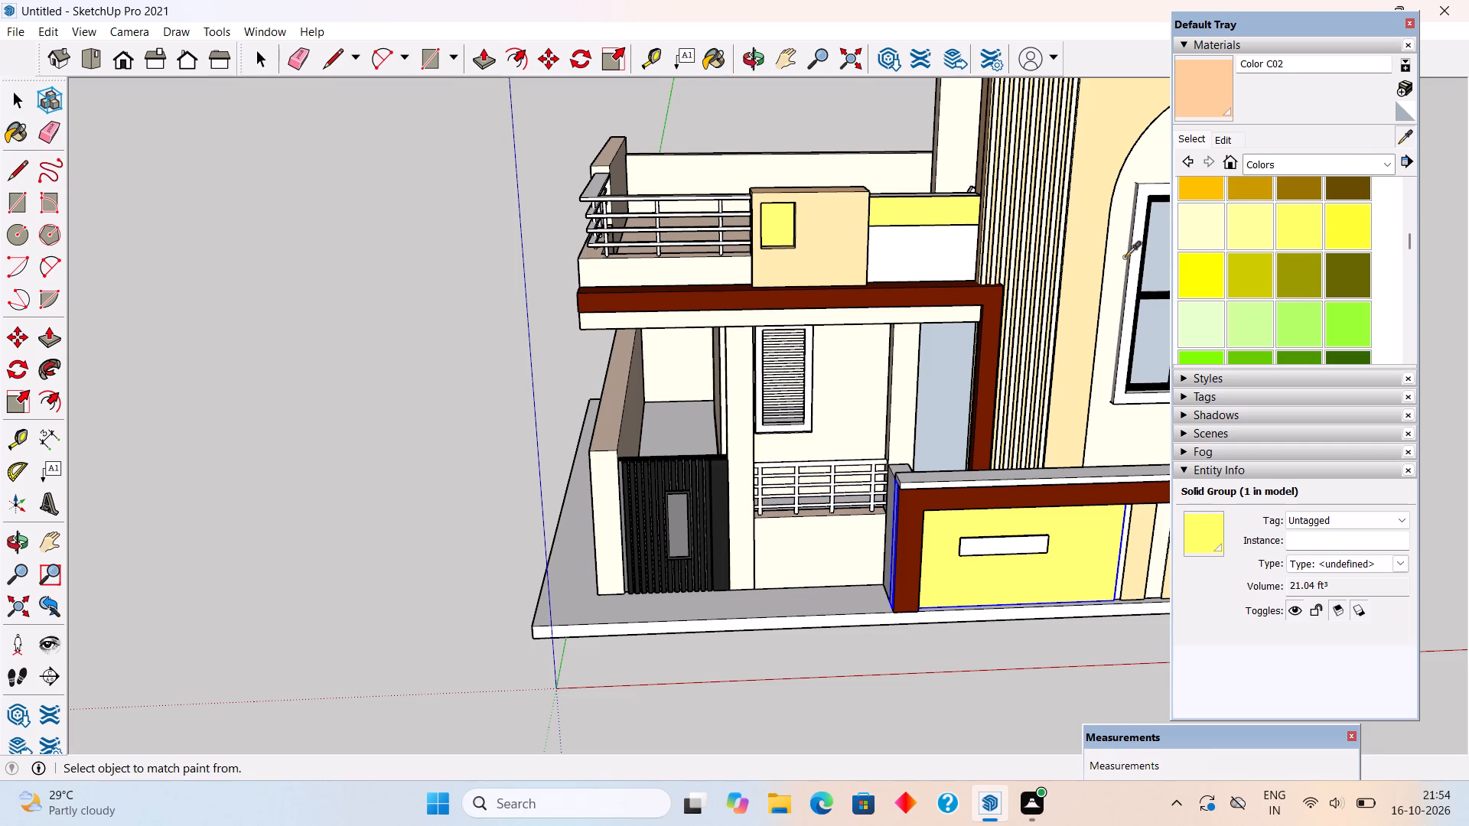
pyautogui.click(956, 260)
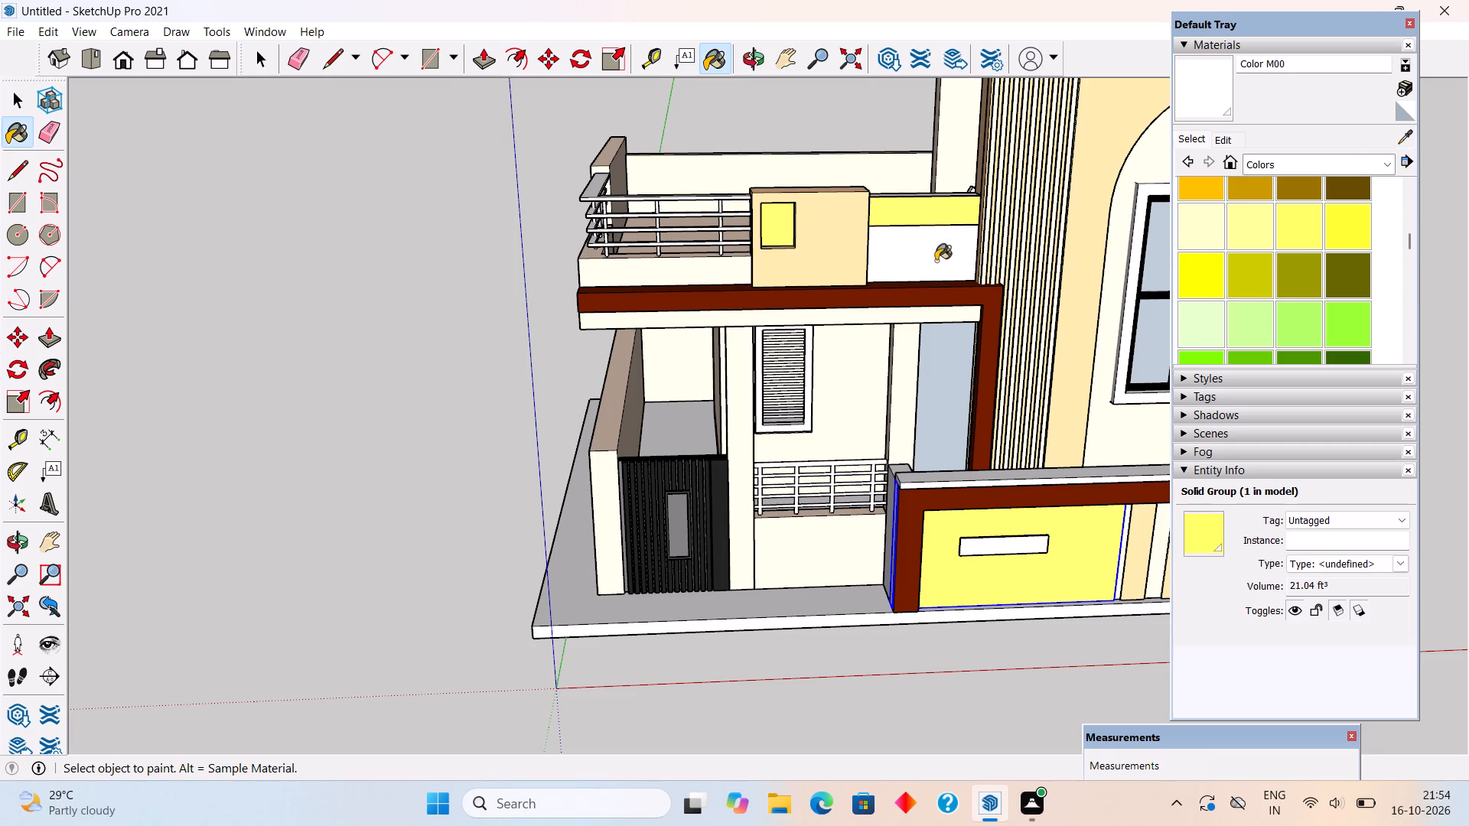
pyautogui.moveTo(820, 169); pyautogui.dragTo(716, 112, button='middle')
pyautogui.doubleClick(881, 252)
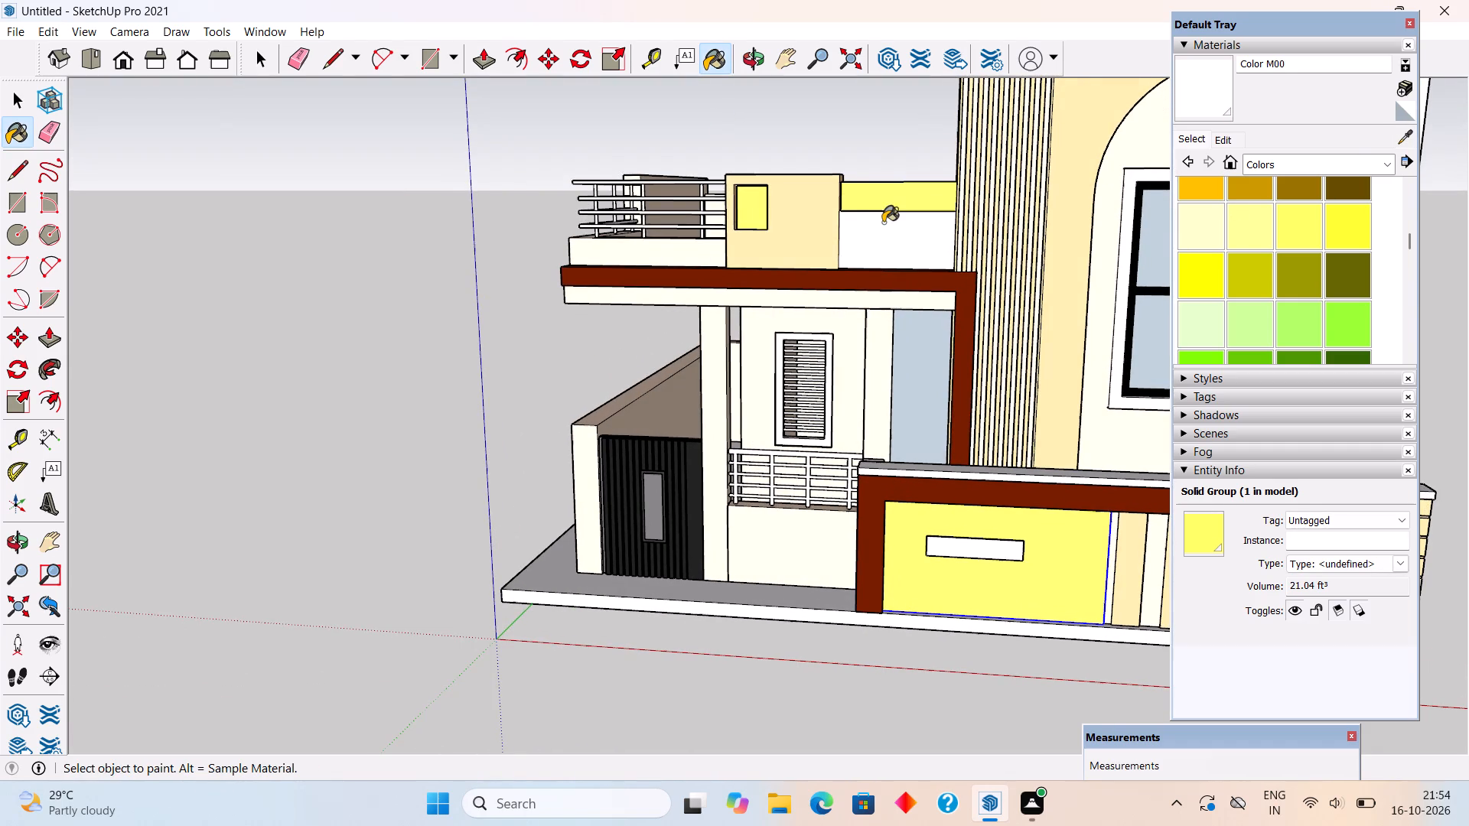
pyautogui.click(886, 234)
# Select all geometry inside the parapet group and paint it with Color E03 sampled from the boundary wall panel.
pyautogui.moveTo(886, 234); pyautogui.dragTo(794, 441, button='middle')
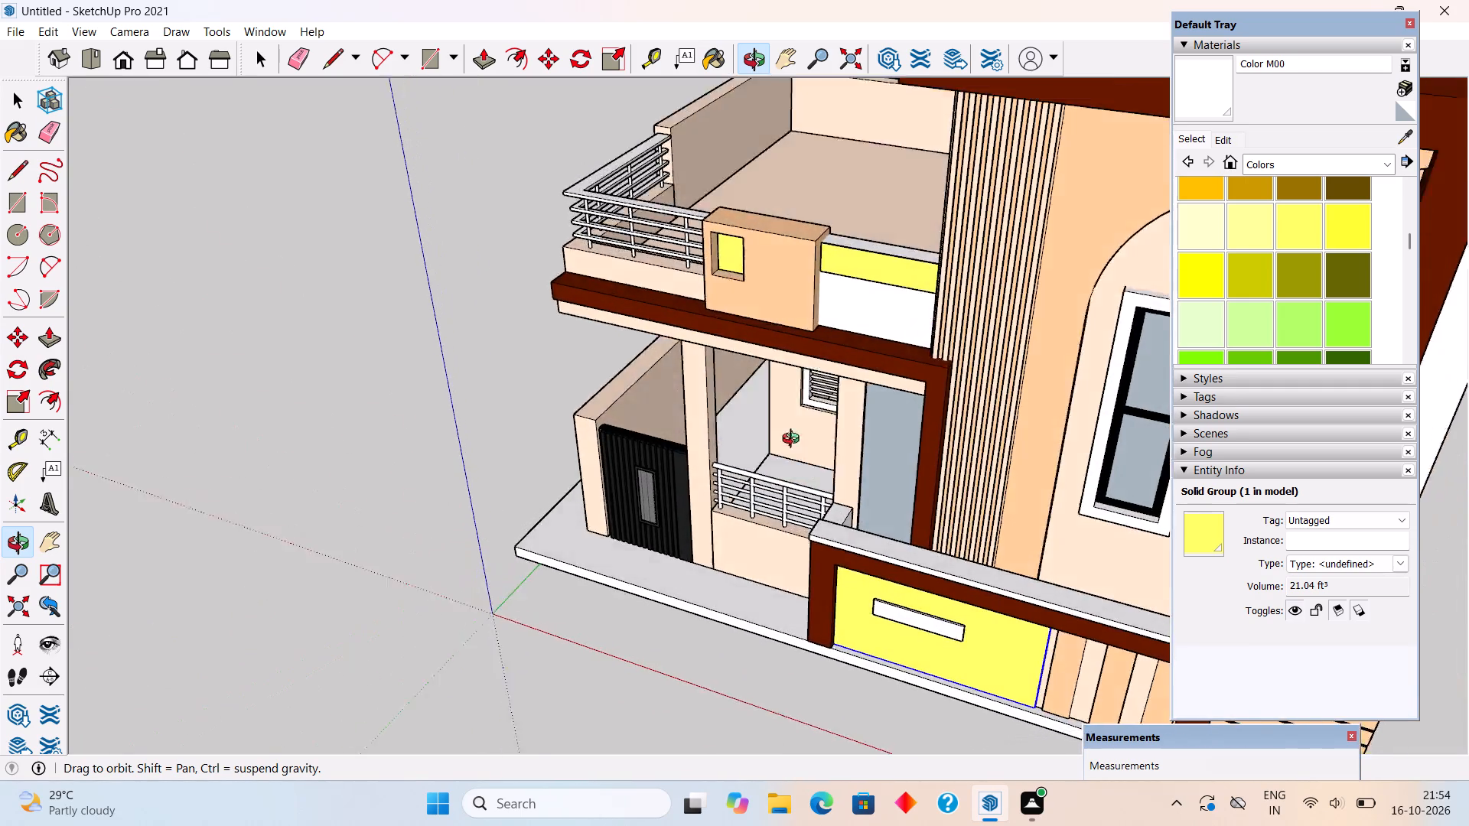
pyautogui.moveTo(794, 441); pyautogui.dragTo(849, 493, button='middle')
pyautogui.press('space')
pyautogui.tripleClick(912, 348)
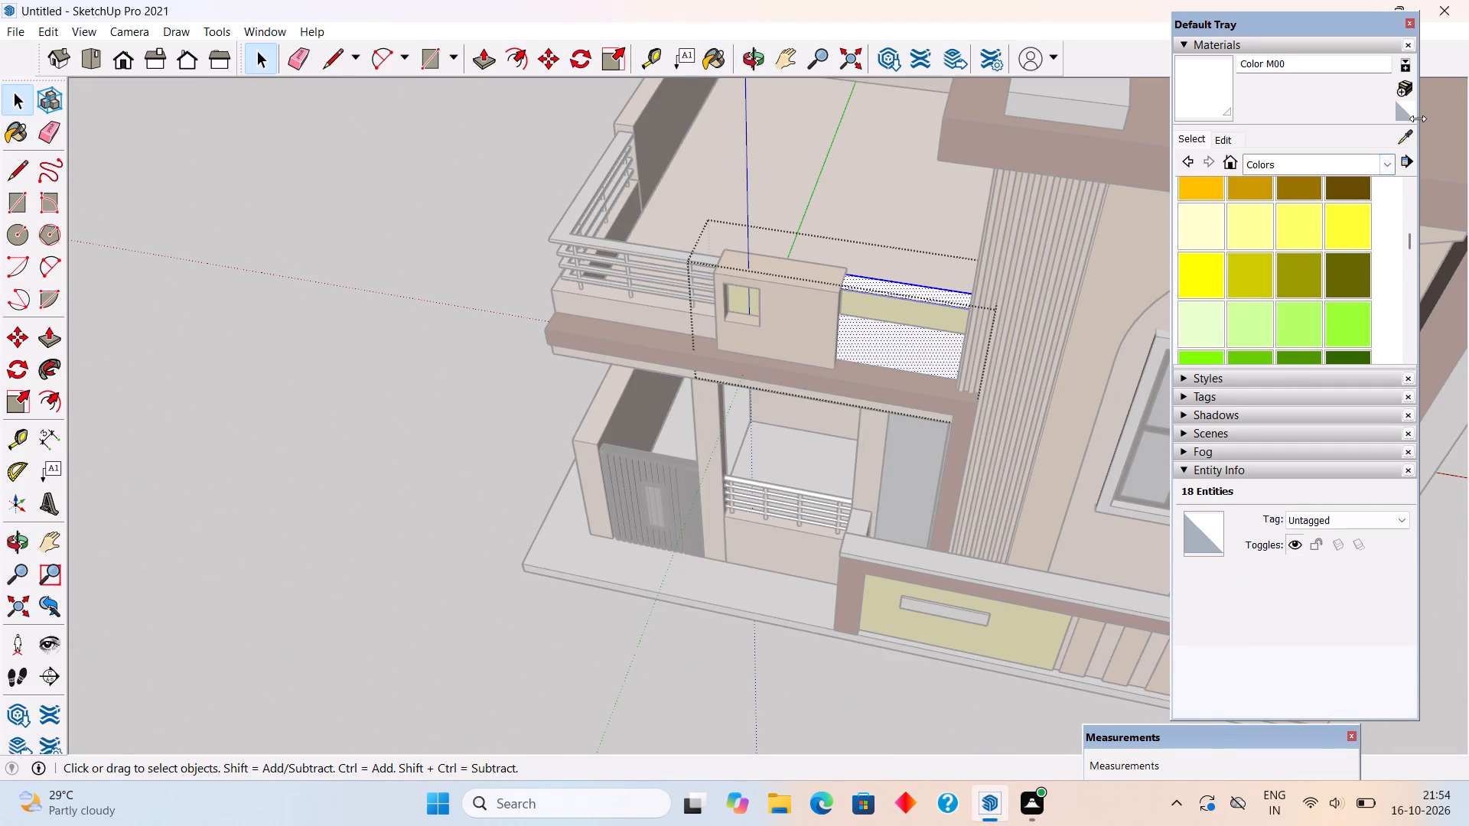
pyautogui.click(1405, 139)
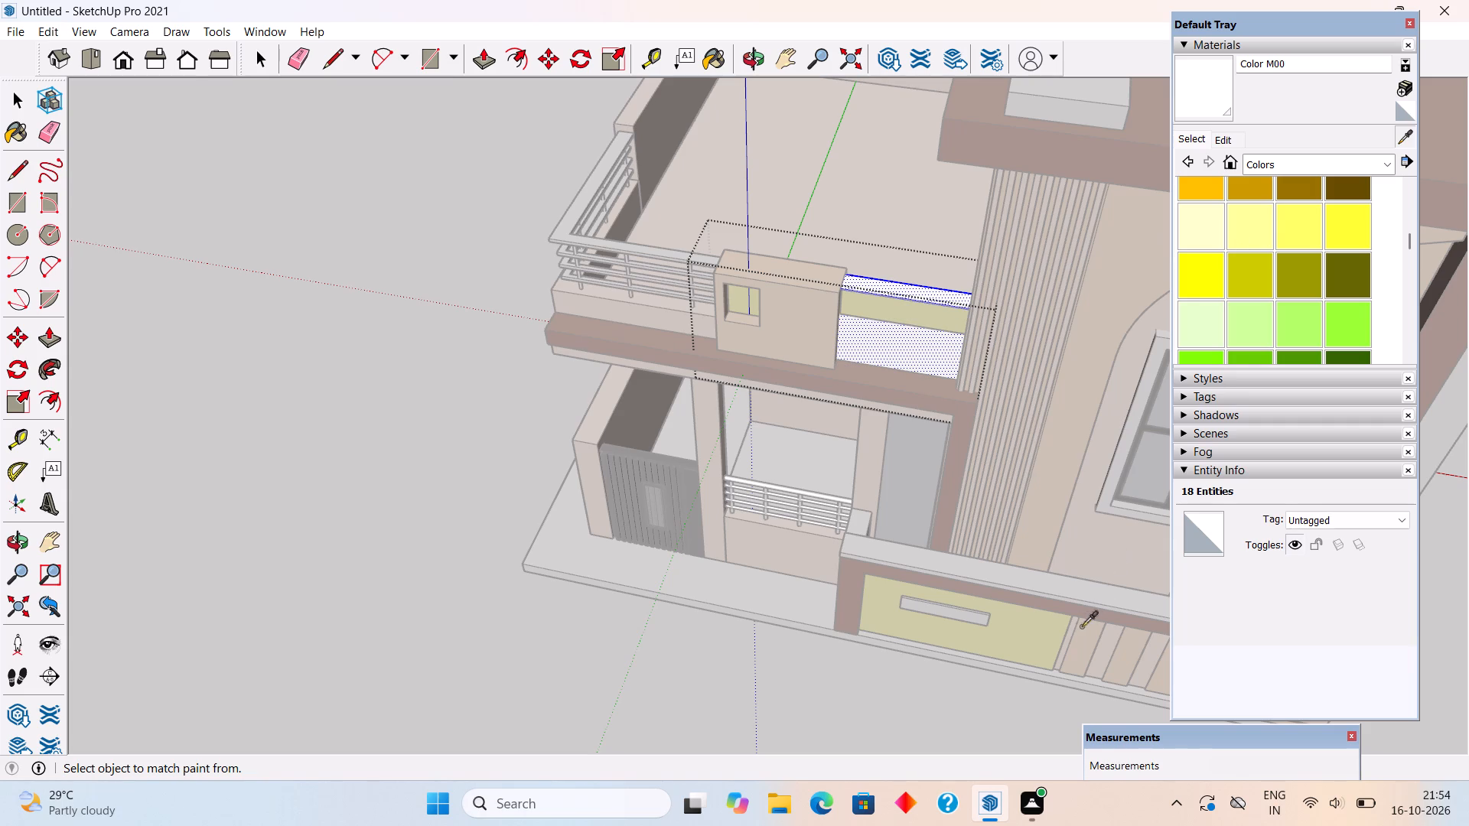
pyautogui.click(1034, 648)
pyautogui.click(927, 358)
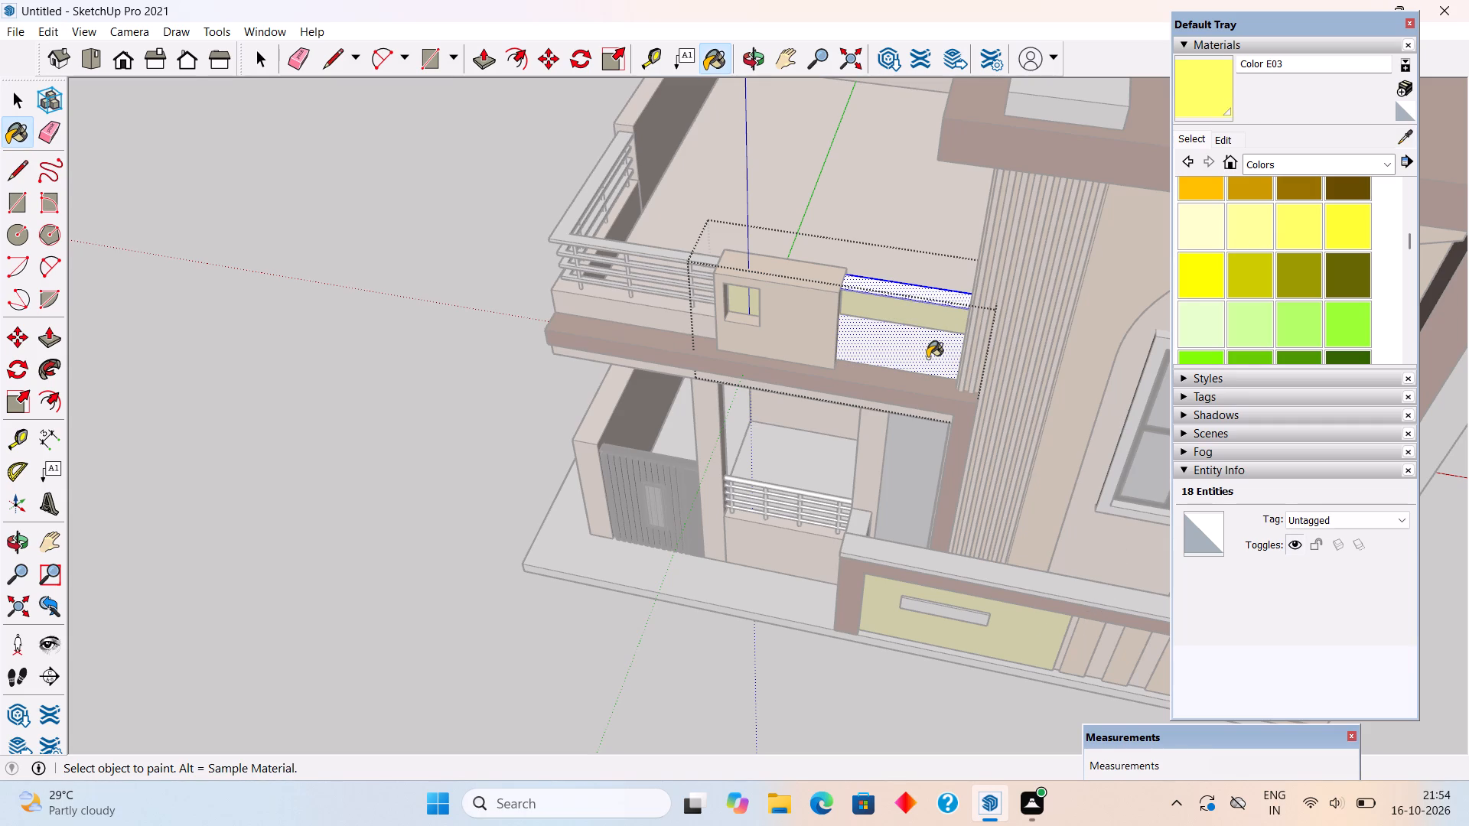
pyautogui.press('space')
pyautogui.click(440, 308)
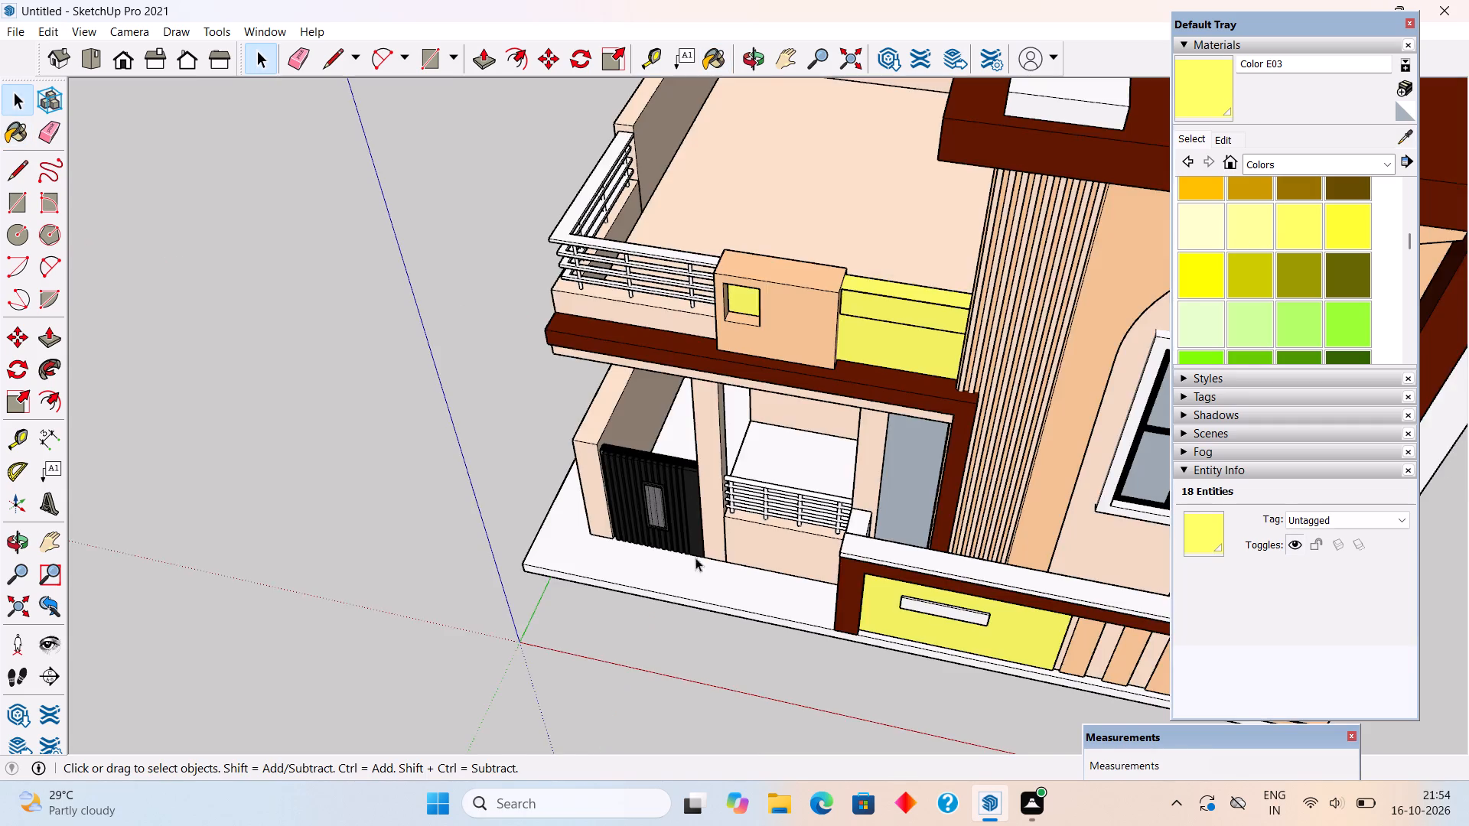
# Sample Color C01 from the ground-floor wall and paint the parapet's upper strip beside the balcony block.
pyautogui.scroll(-4, 748, 590)
pyautogui.moveTo(968, 627); pyautogui.dragTo(1081, 301, button='middle')
pyautogui.scroll(4, 914, 317)
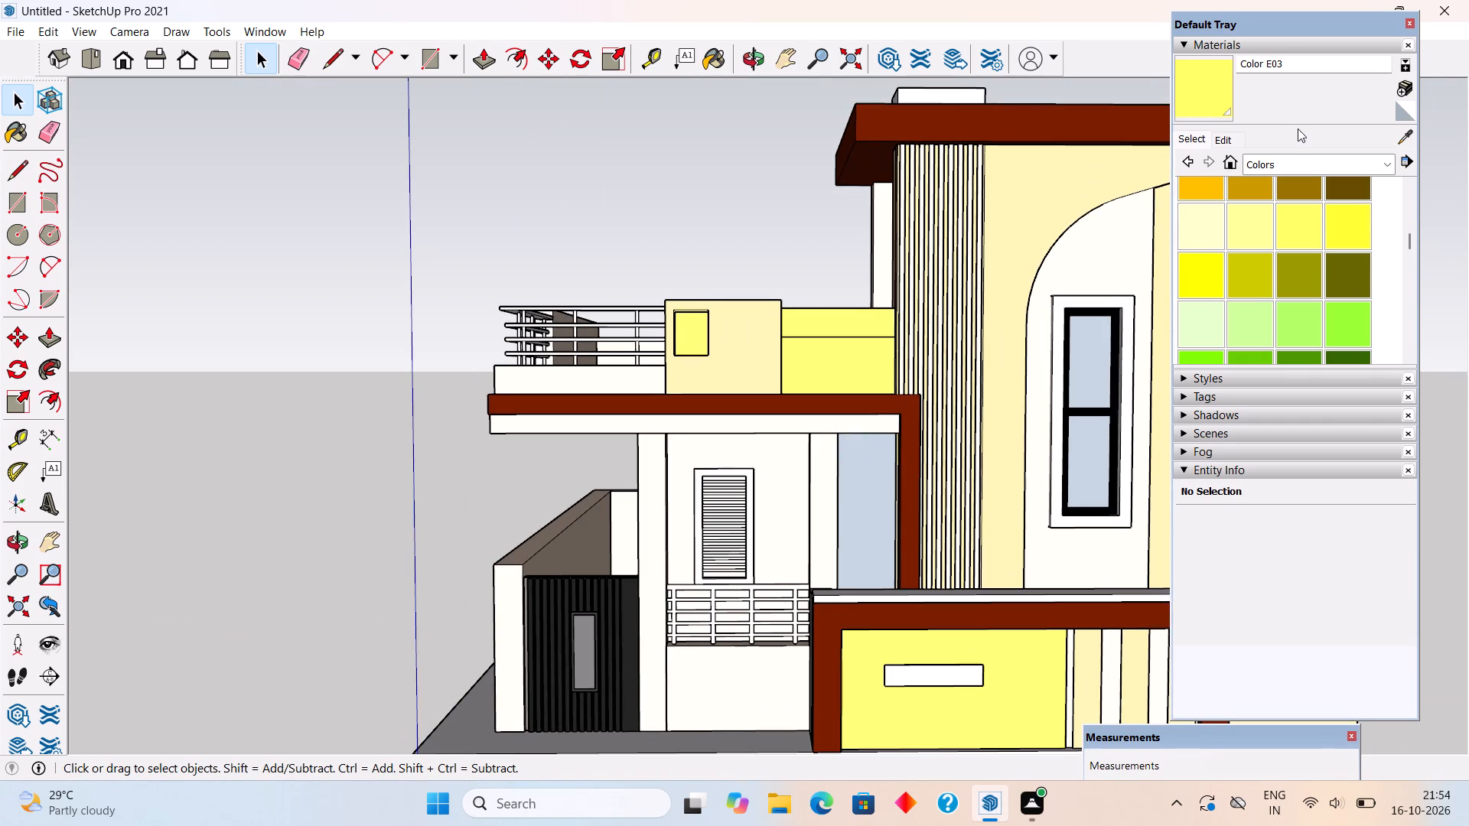
pyautogui.click(1405, 136)
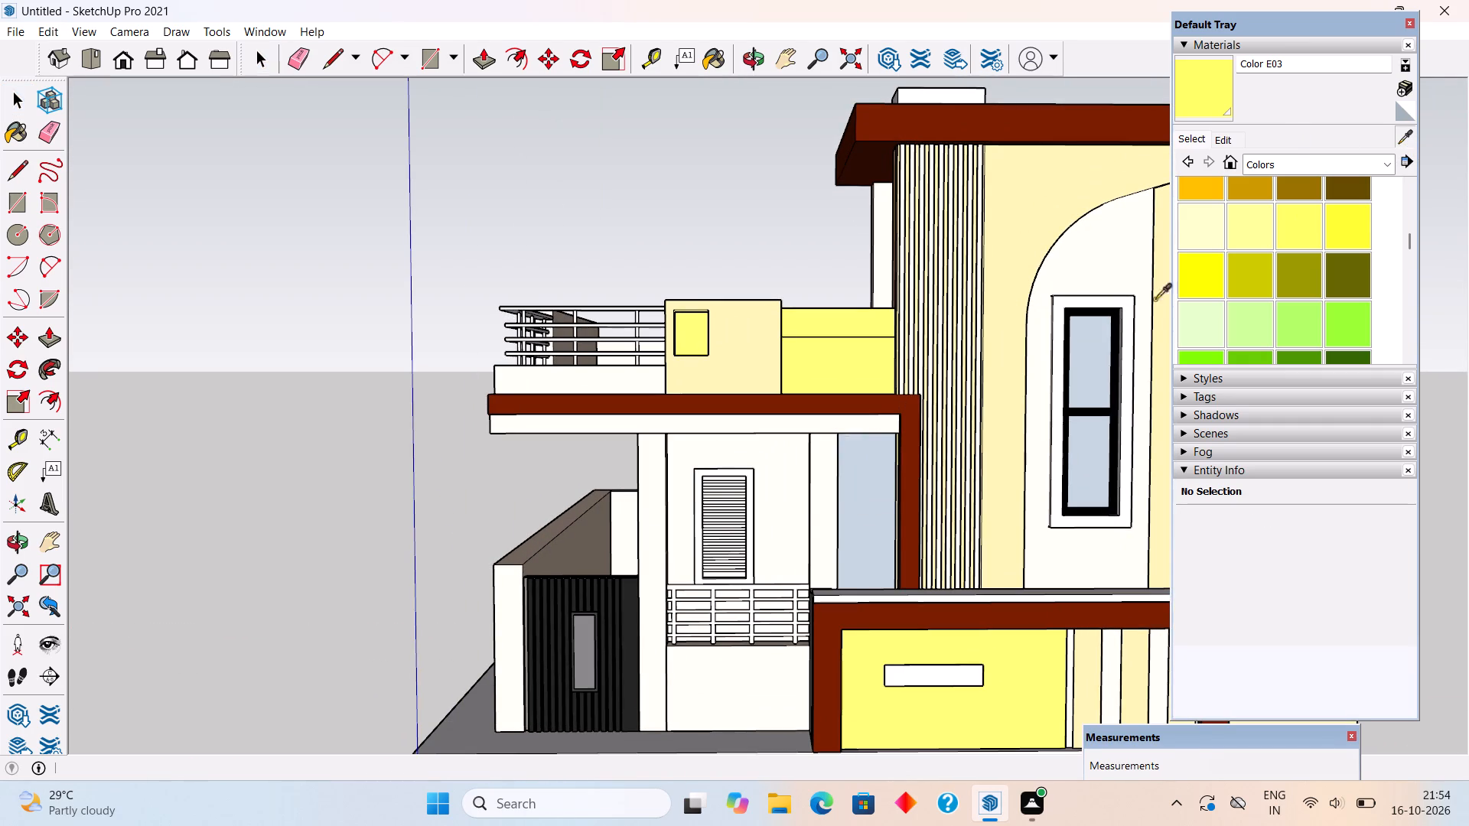
pyautogui.click(809, 513)
pyautogui.click(840, 321)
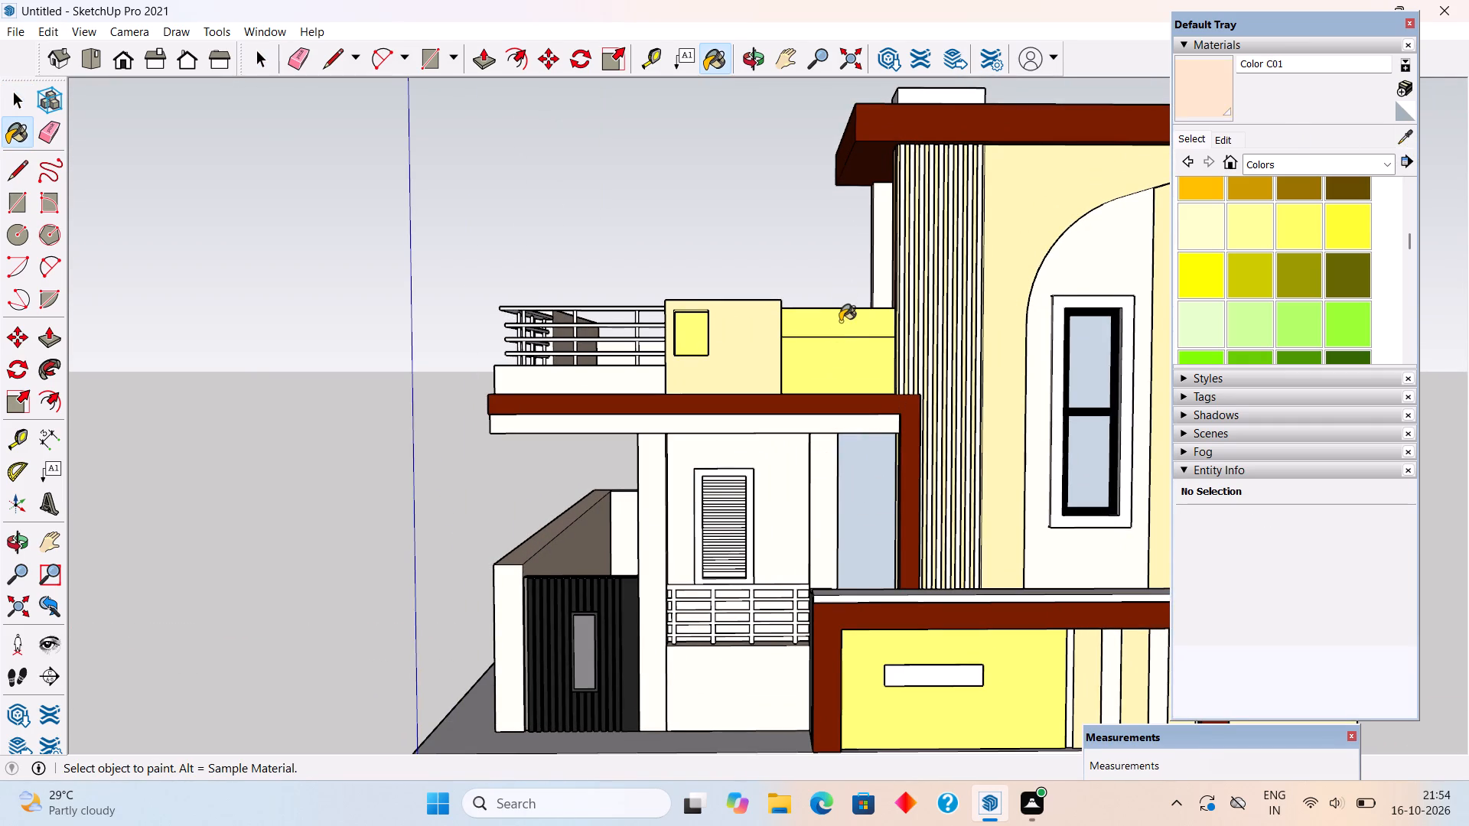
# Paint the horizontal rails and the middle front post of the upper balcony railing with dark grey Color M07.
pyautogui.moveTo(851, 353); pyautogui.dragTo(1001, 428, button='middle')
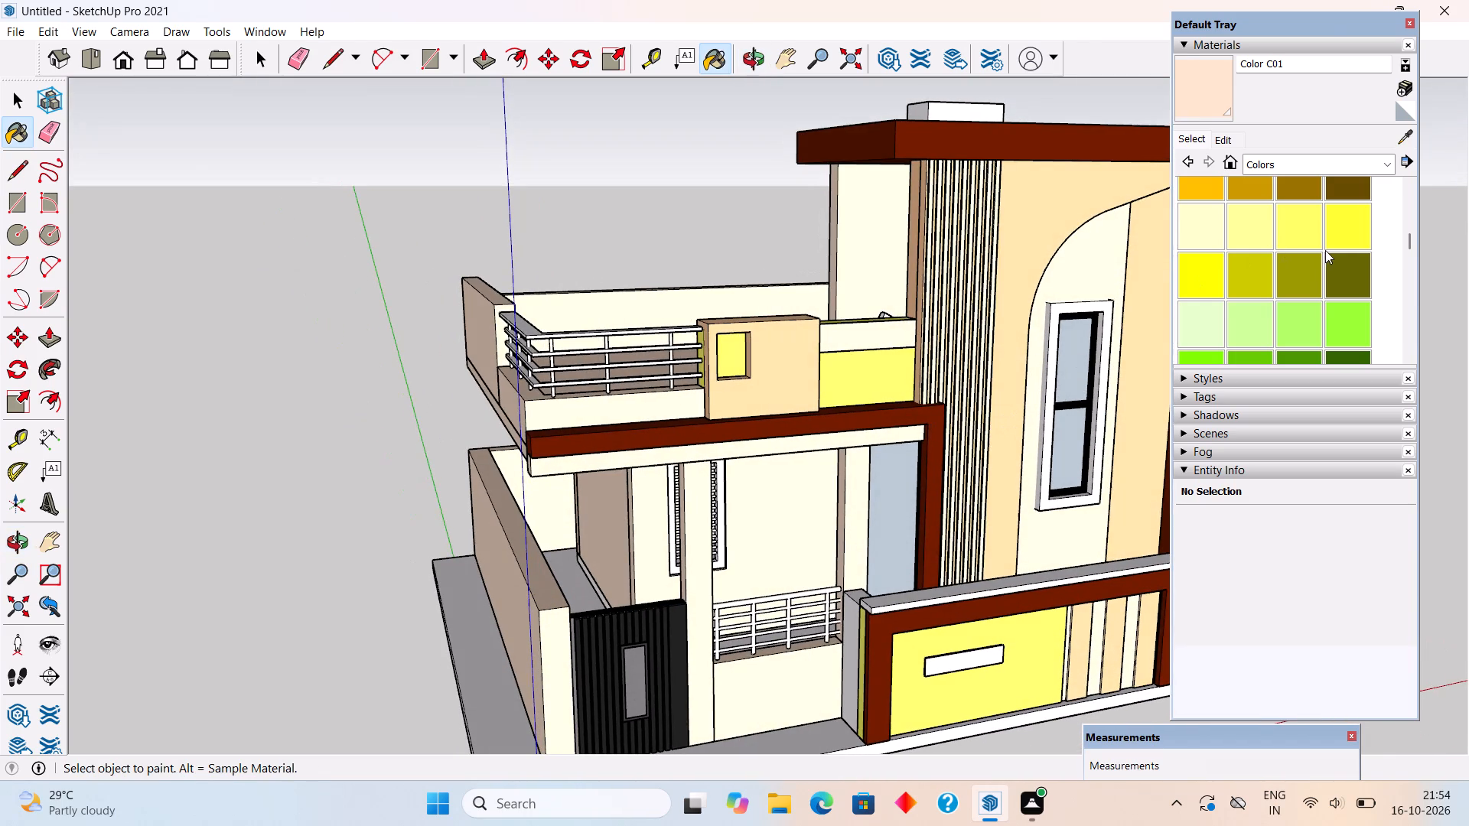
pyautogui.scroll(-12, 1340, 244)
pyautogui.scroll(3, 1340, 249)
pyautogui.scroll(-4, 1342, 249)
pyautogui.scroll(2, 1342, 249)
pyautogui.scroll(-2, 1342, 249)
pyautogui.scroll(1, 1342, 249)
pyautogui.click(1342, 249)
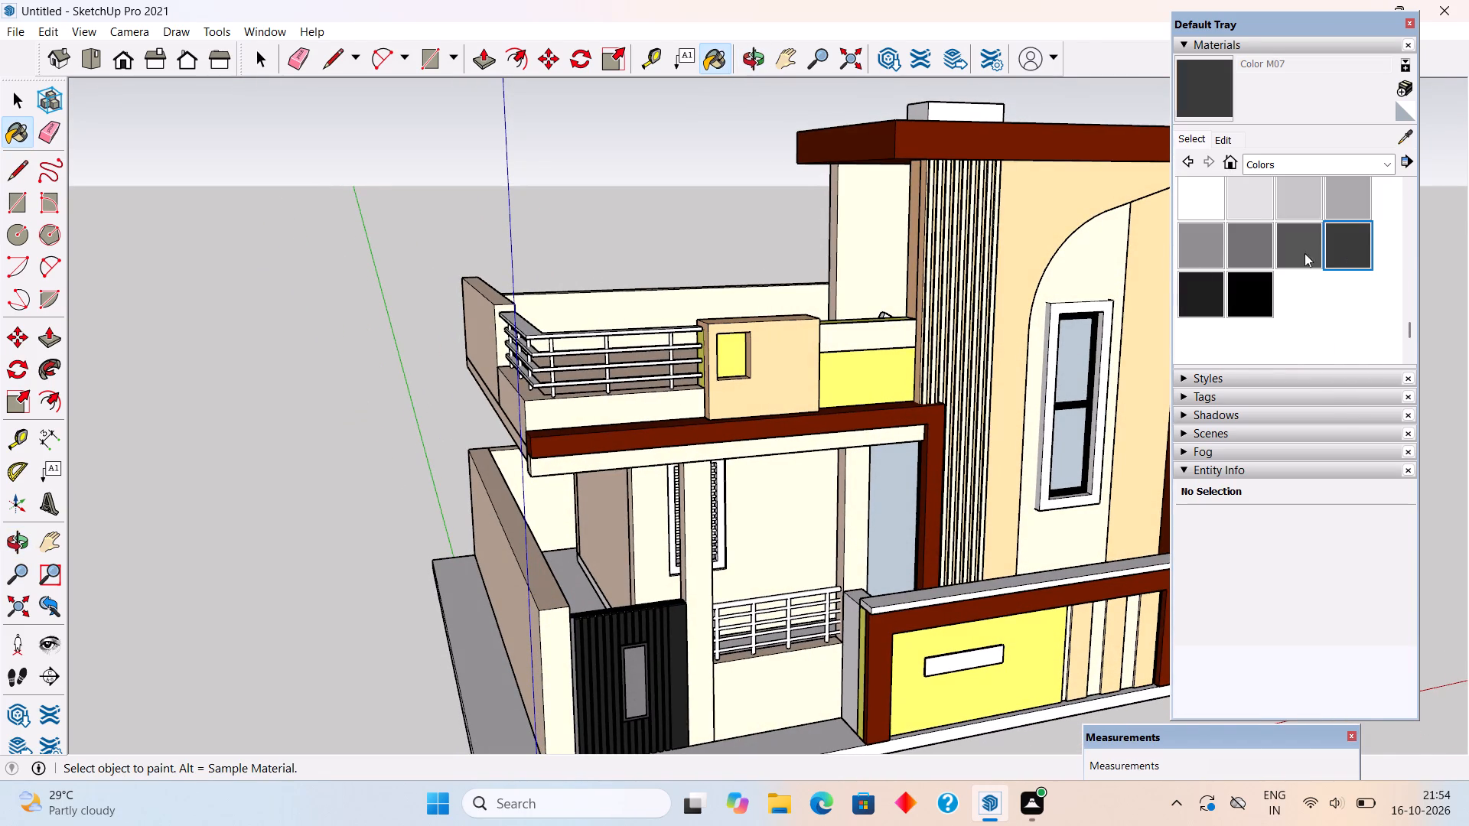
pyautogui.scroll(5, 648, 379)
pyautogui.click(582, 330)
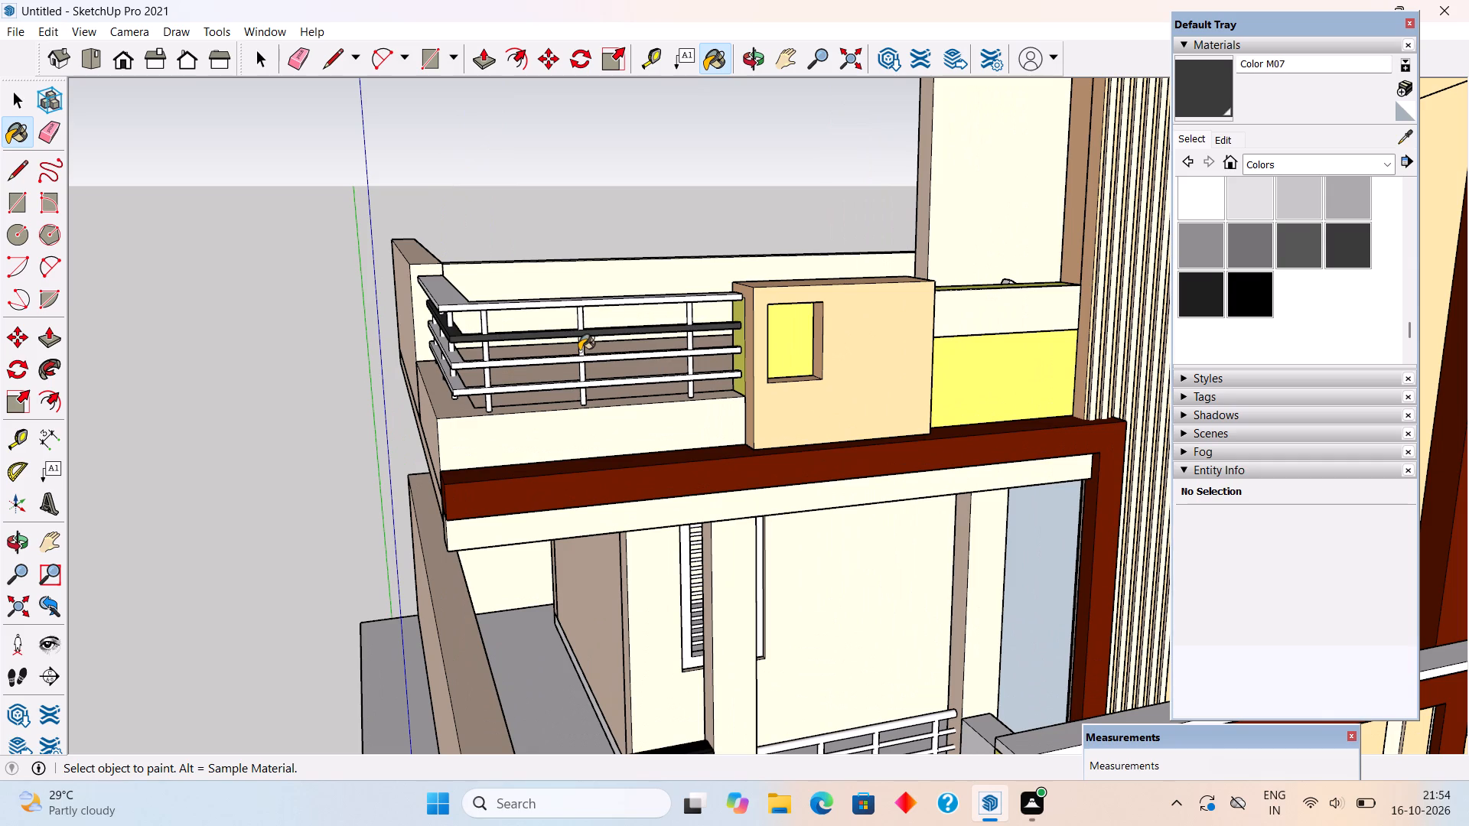
pyautogui.click(579, 357)
pyautogui.click(581, 320)
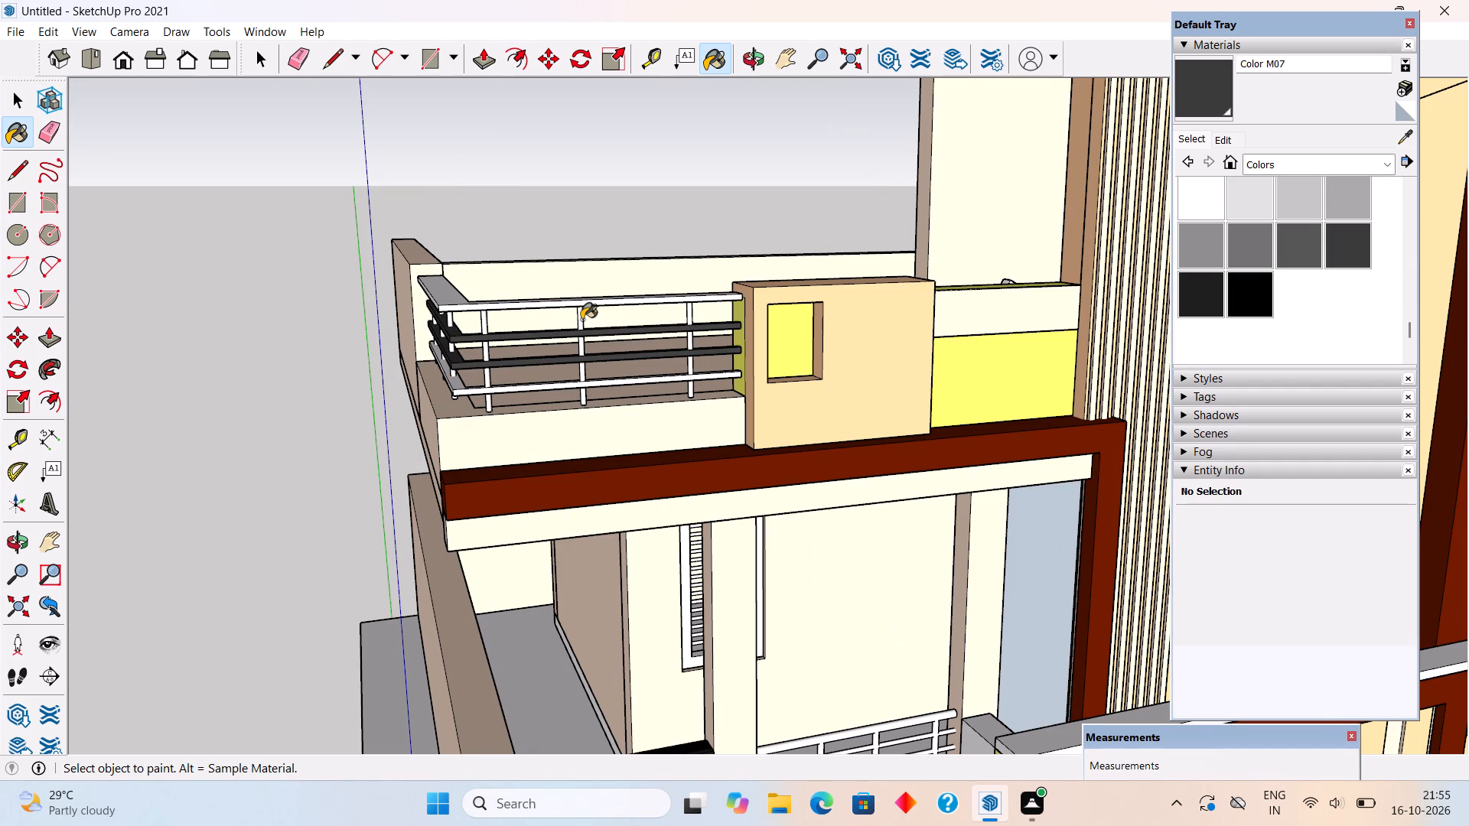
pyautogui.click(581, 312)
pyautogui.click(581, 305)
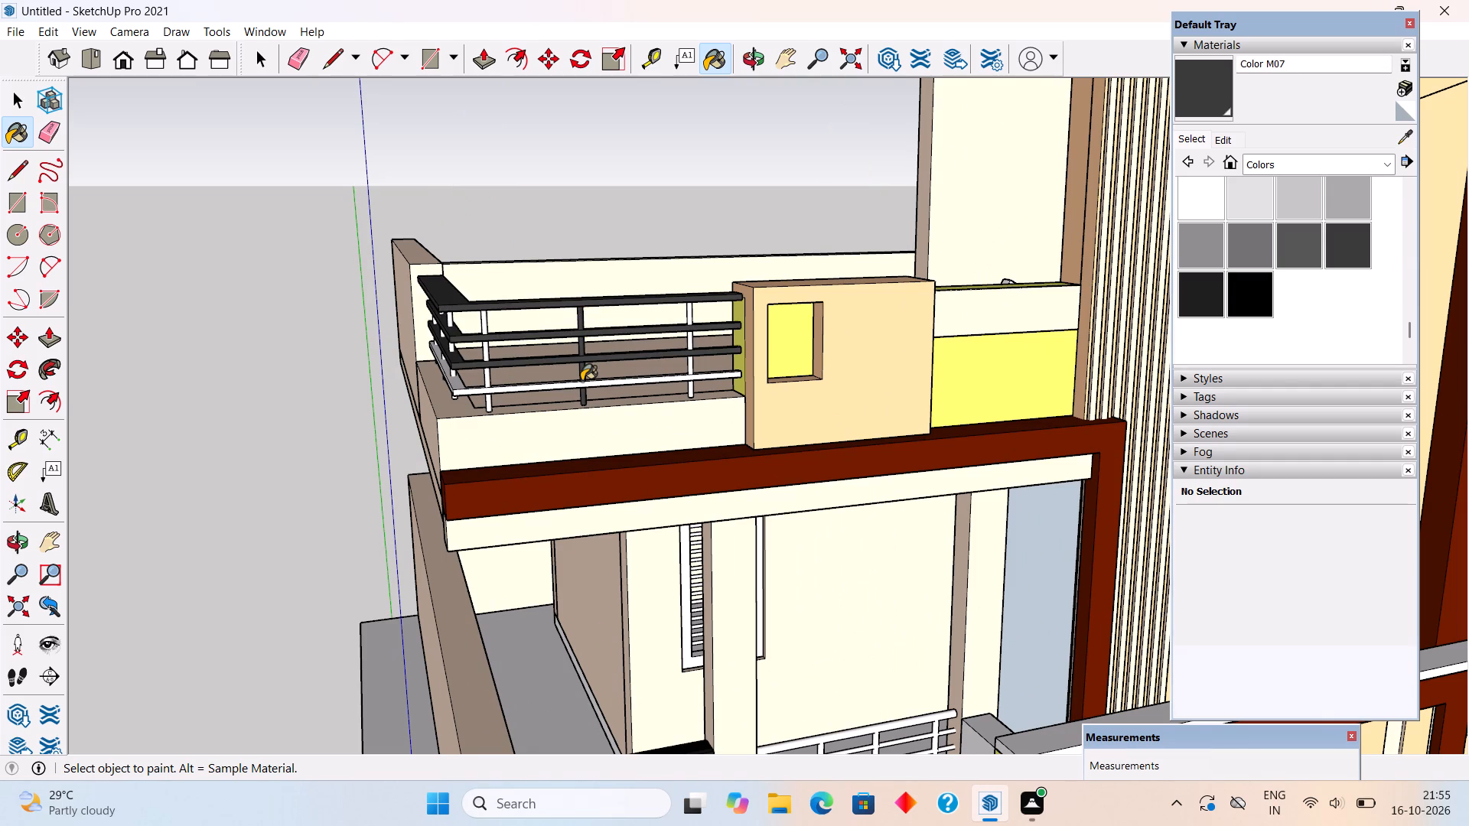
pyautogui.click(581, 381)
# Paint the remaining front and side posts of the upper balcony railing with Color M07.
pyautogui.moveTo(575, 358); pyautogui.dragTo(607, 354, button='middle')
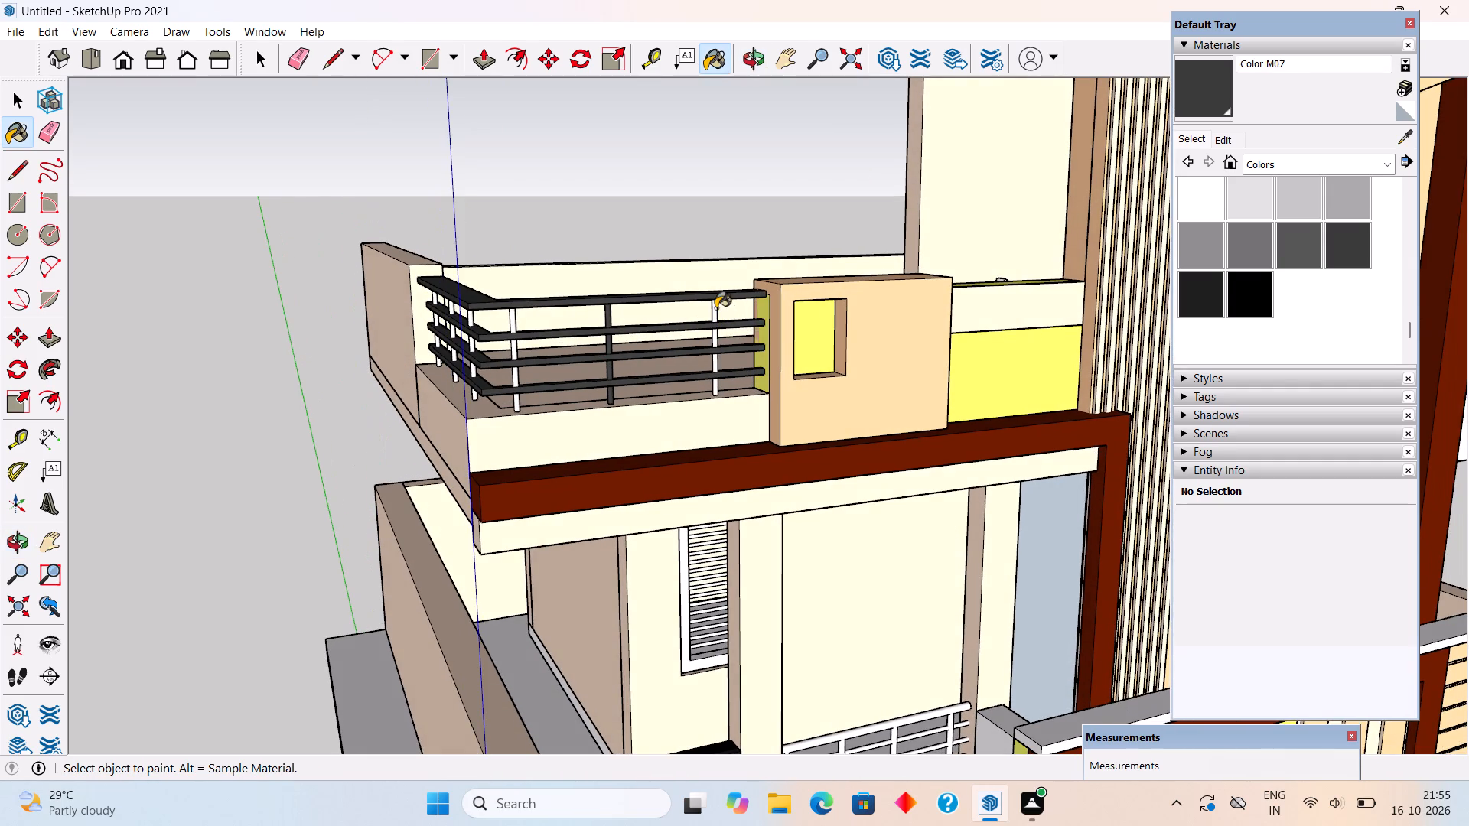
pyautogui.click(714, 307)
pyautogui.click(513, 348)
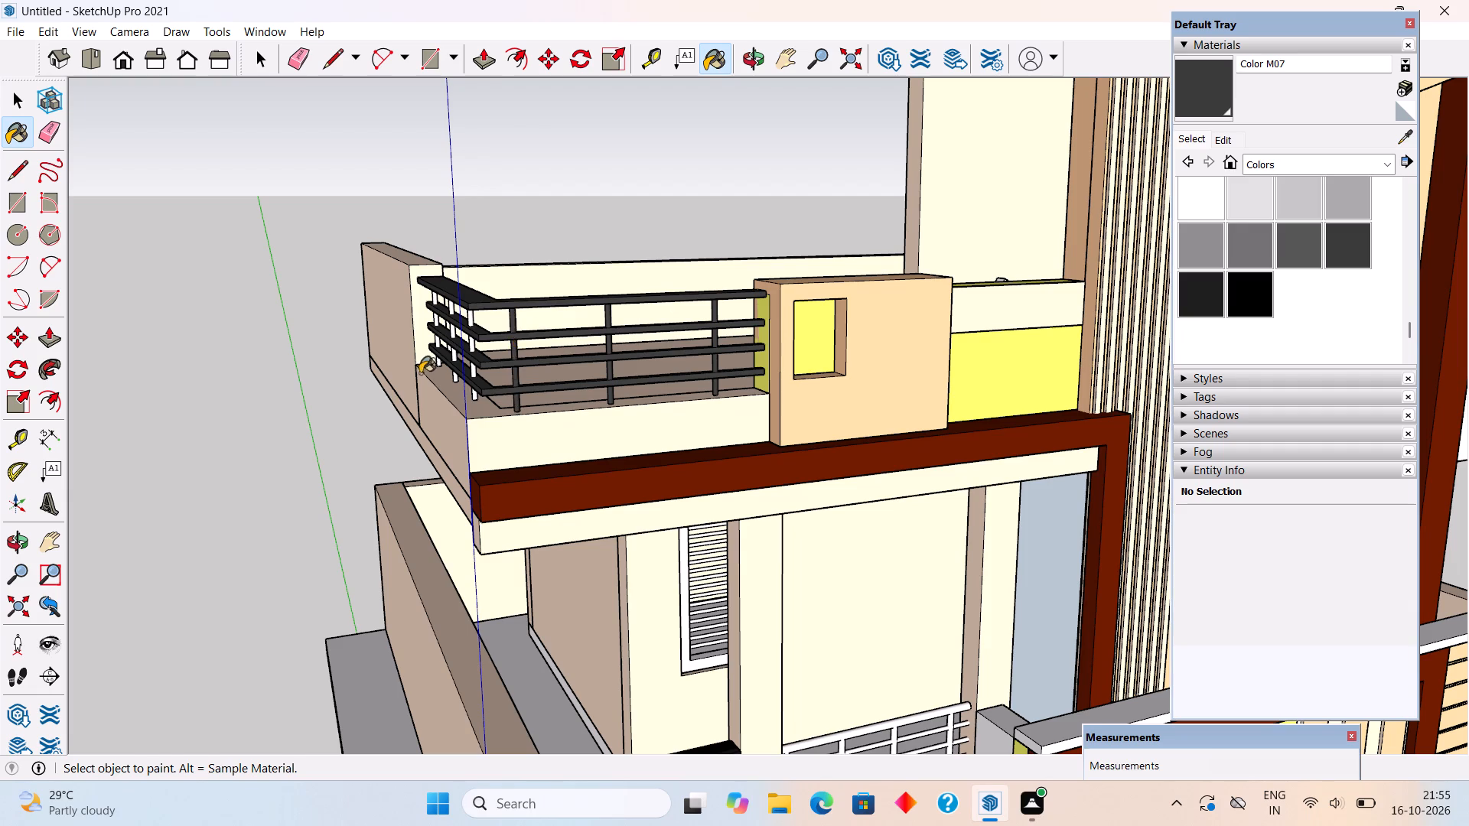
pyautogui.moveTo(442, 365); pyautogui.dragTo(646, 365, button='middle')
pyautogui.click(679, 353)
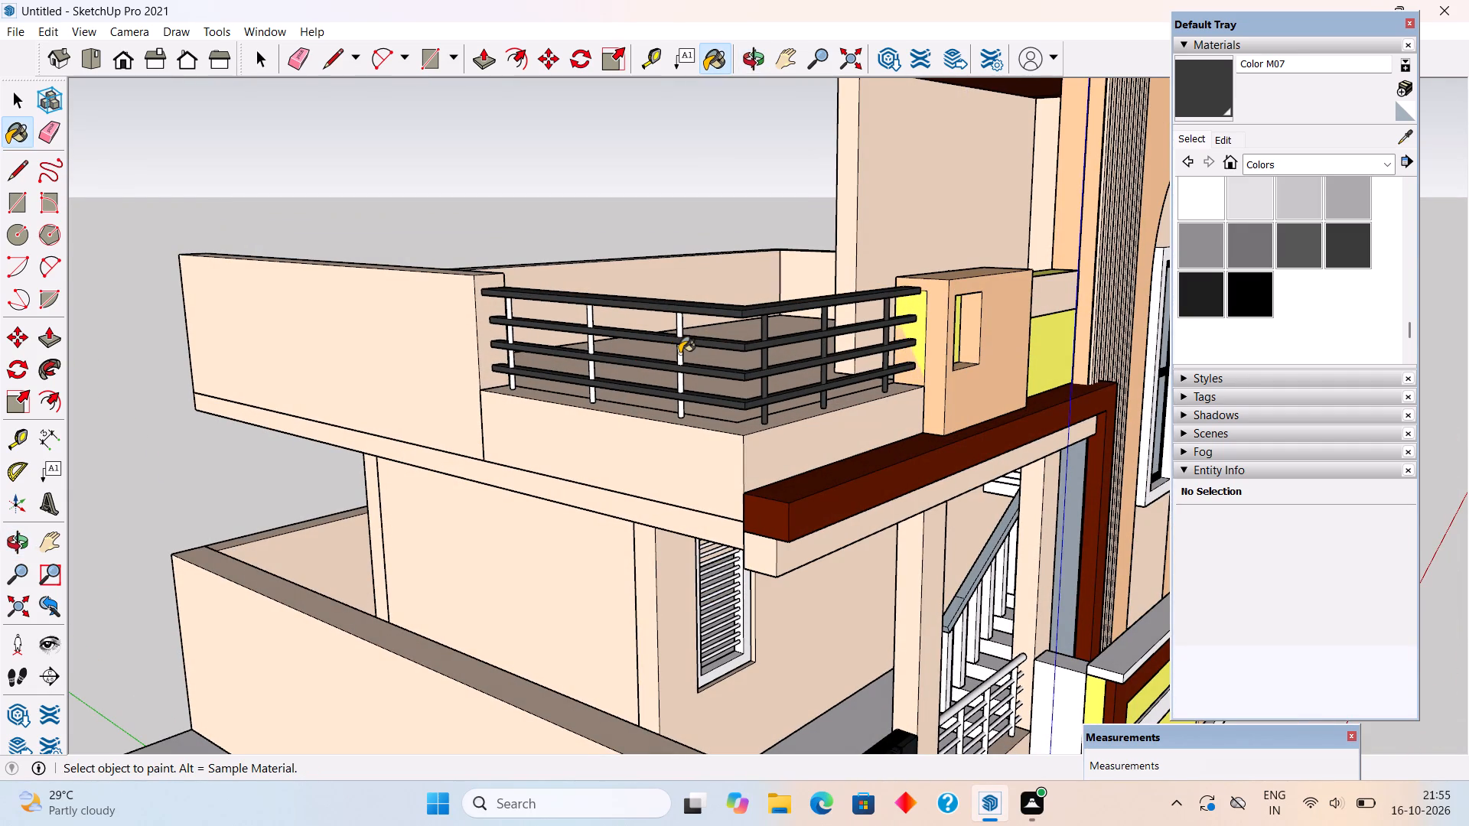
pyautogui.click(591, 343)
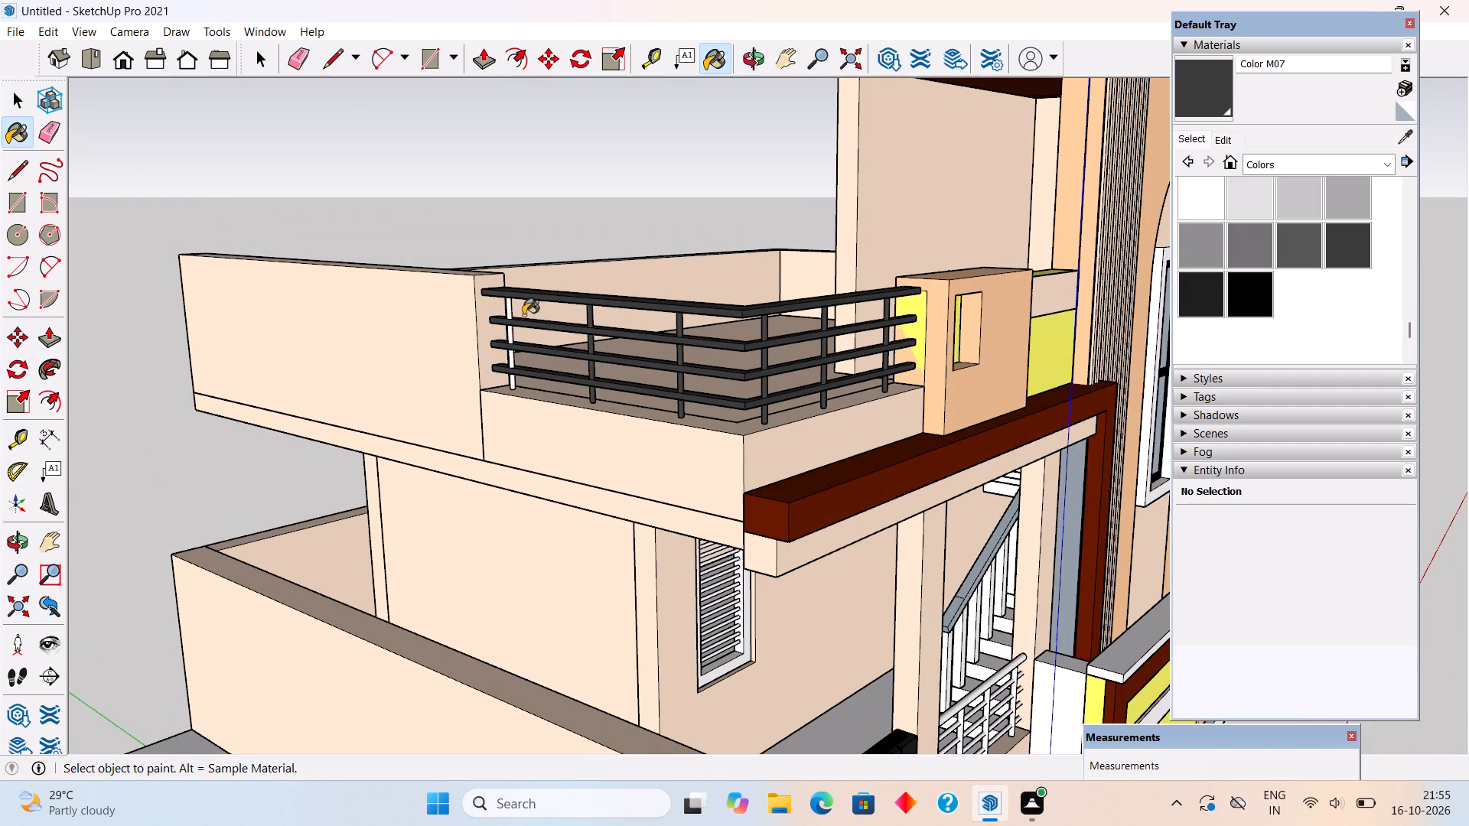
pyautogui.click(508, 309)
# Paint the top three horizontal bars of the ground-floor window grille with the Metal Seamed material.
pyautogui.moveTo(730, 554); pyautogui.dragTo(581, 457, button='middle')
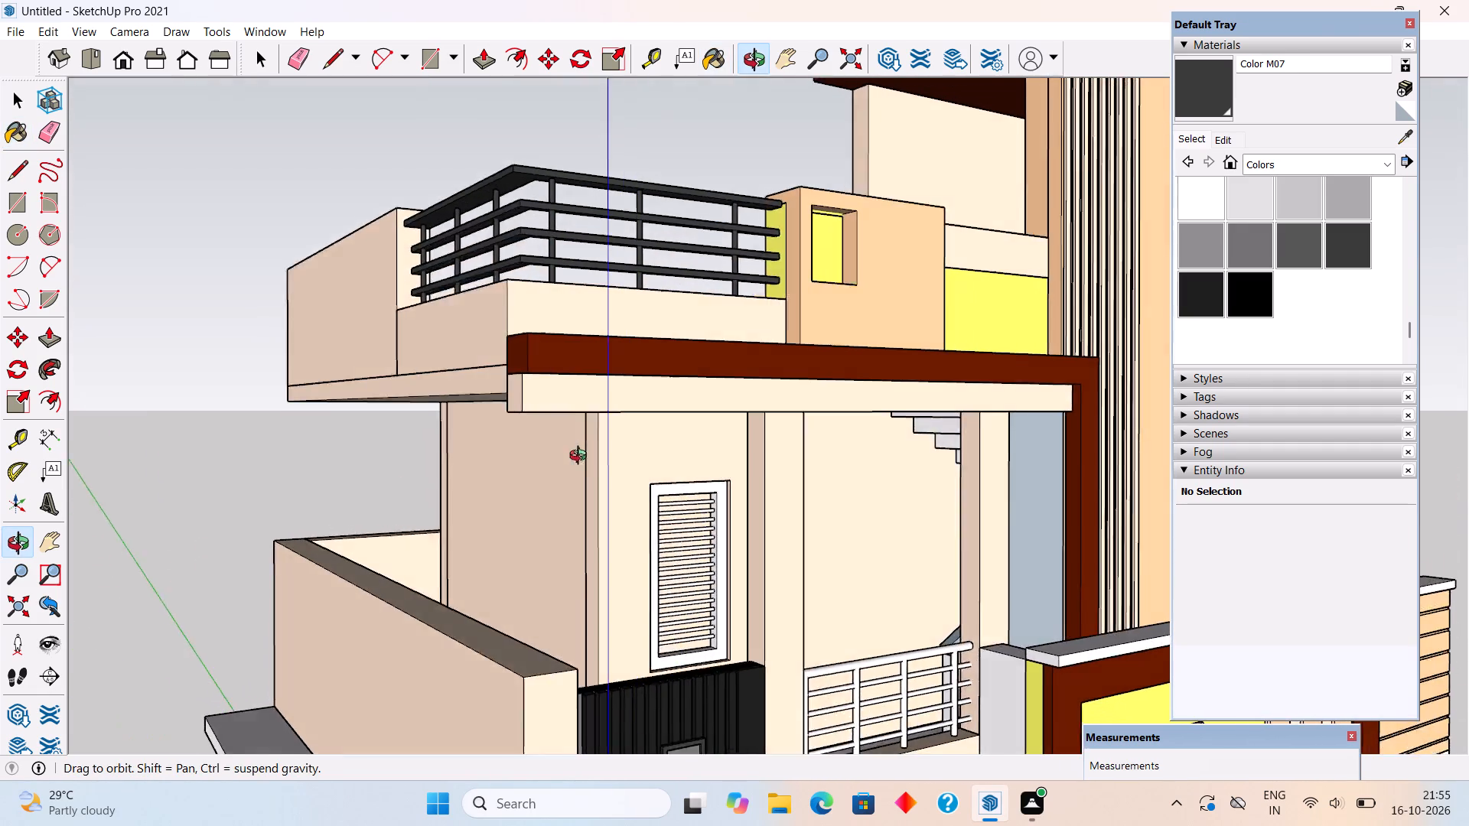
pyautogui.moveTo(581, 457); pyautogui.dragTo(588, 457, button='middle')
pyautogui.scroll(9, 747, 575)
pyautogui.scroll(-2, 717, 599)
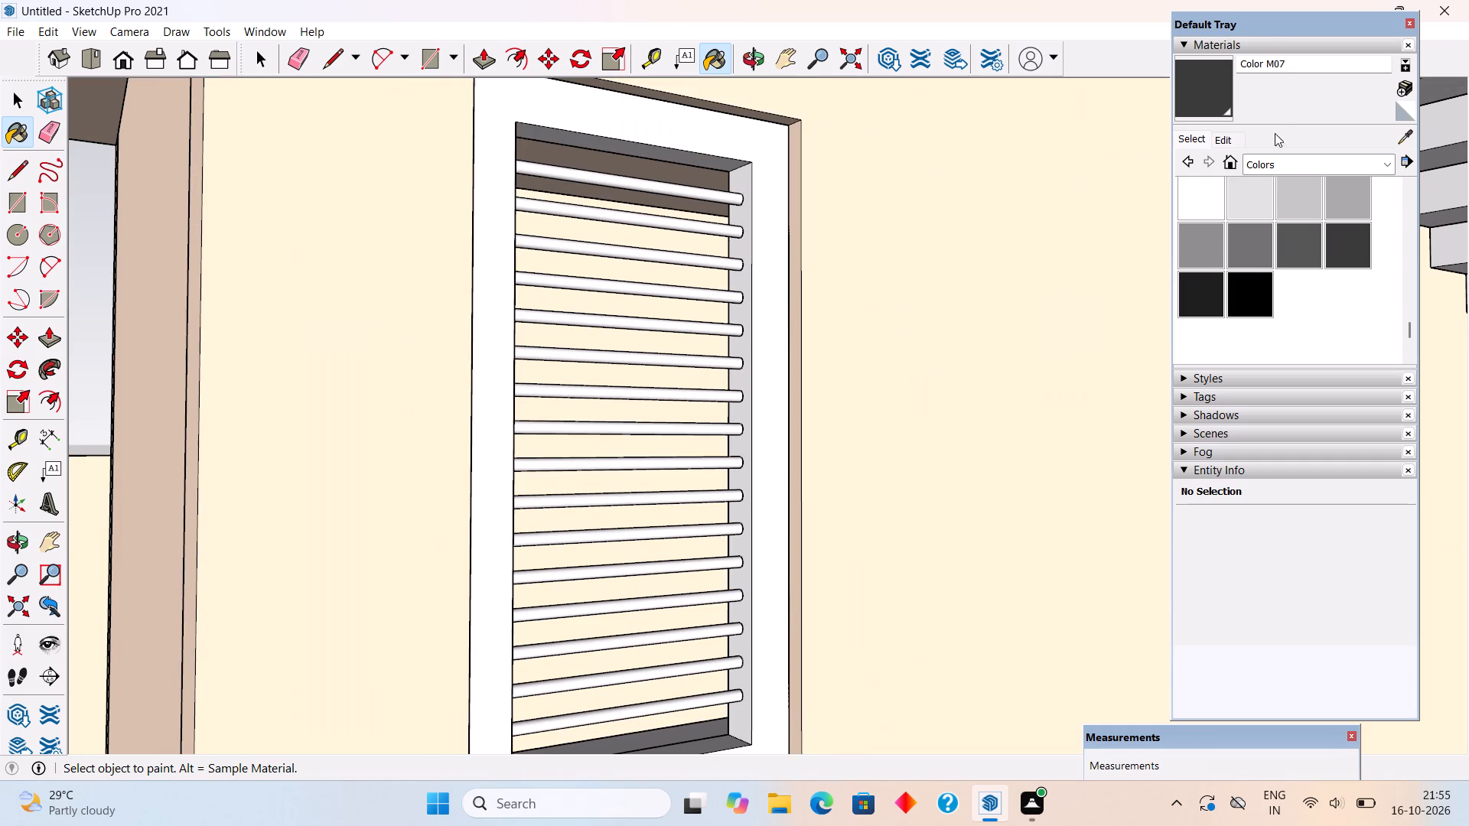
pyautogui.click(1274, 161)
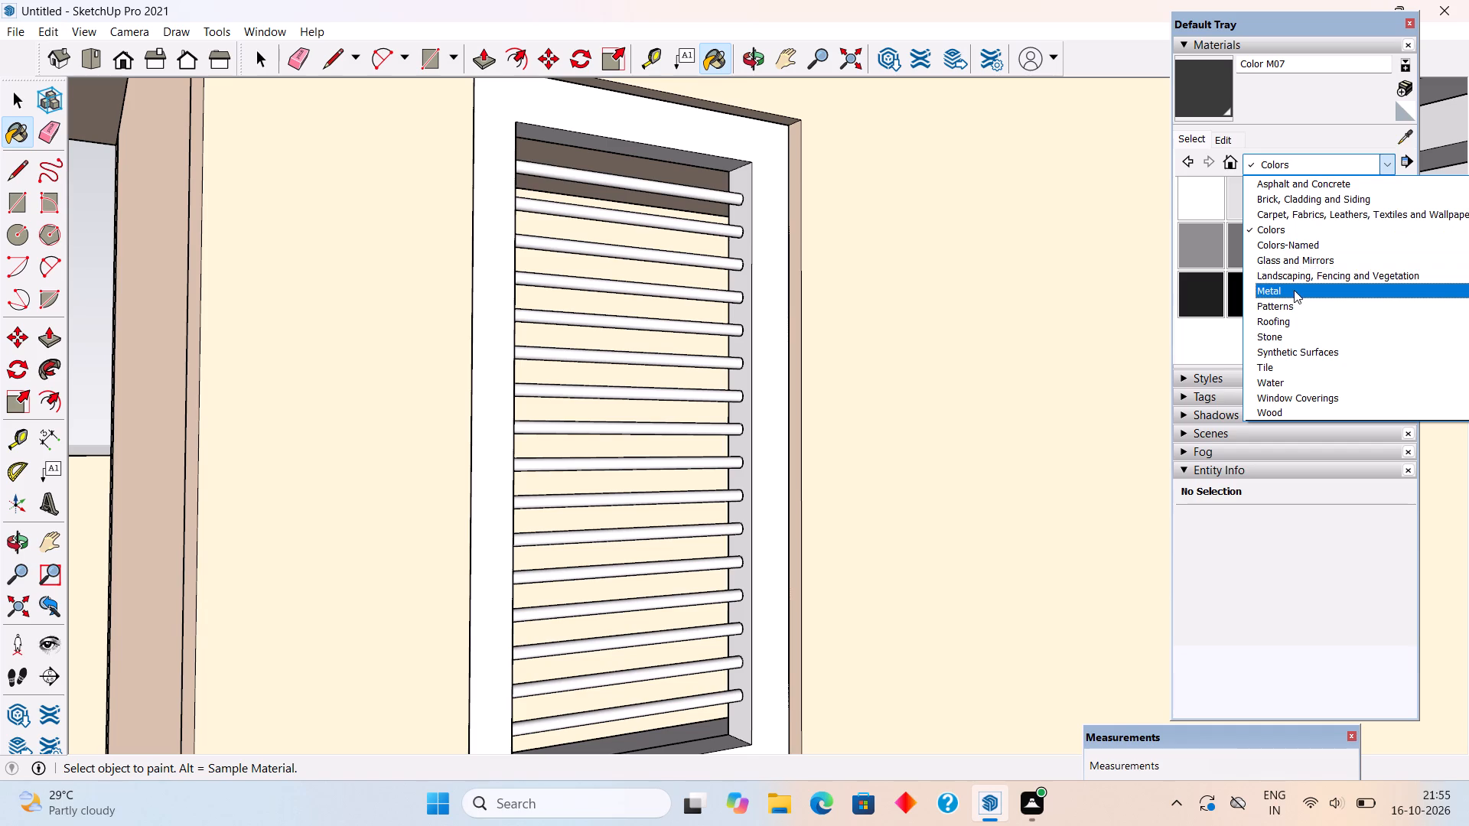
pyautogui.click(1294, 290)
pyautogui.click(1263, 202)
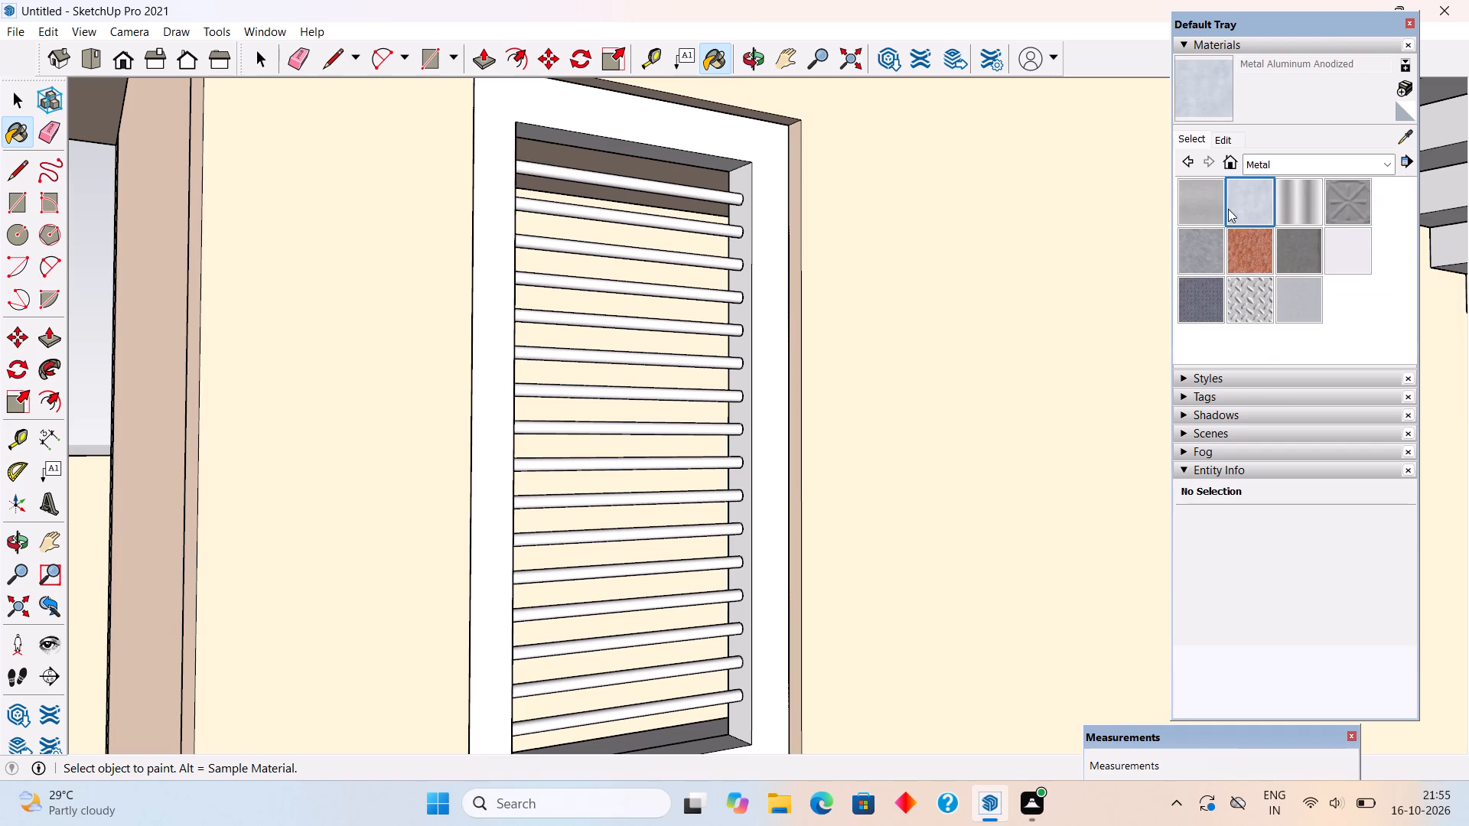
pyautogui.click(1301, 247)
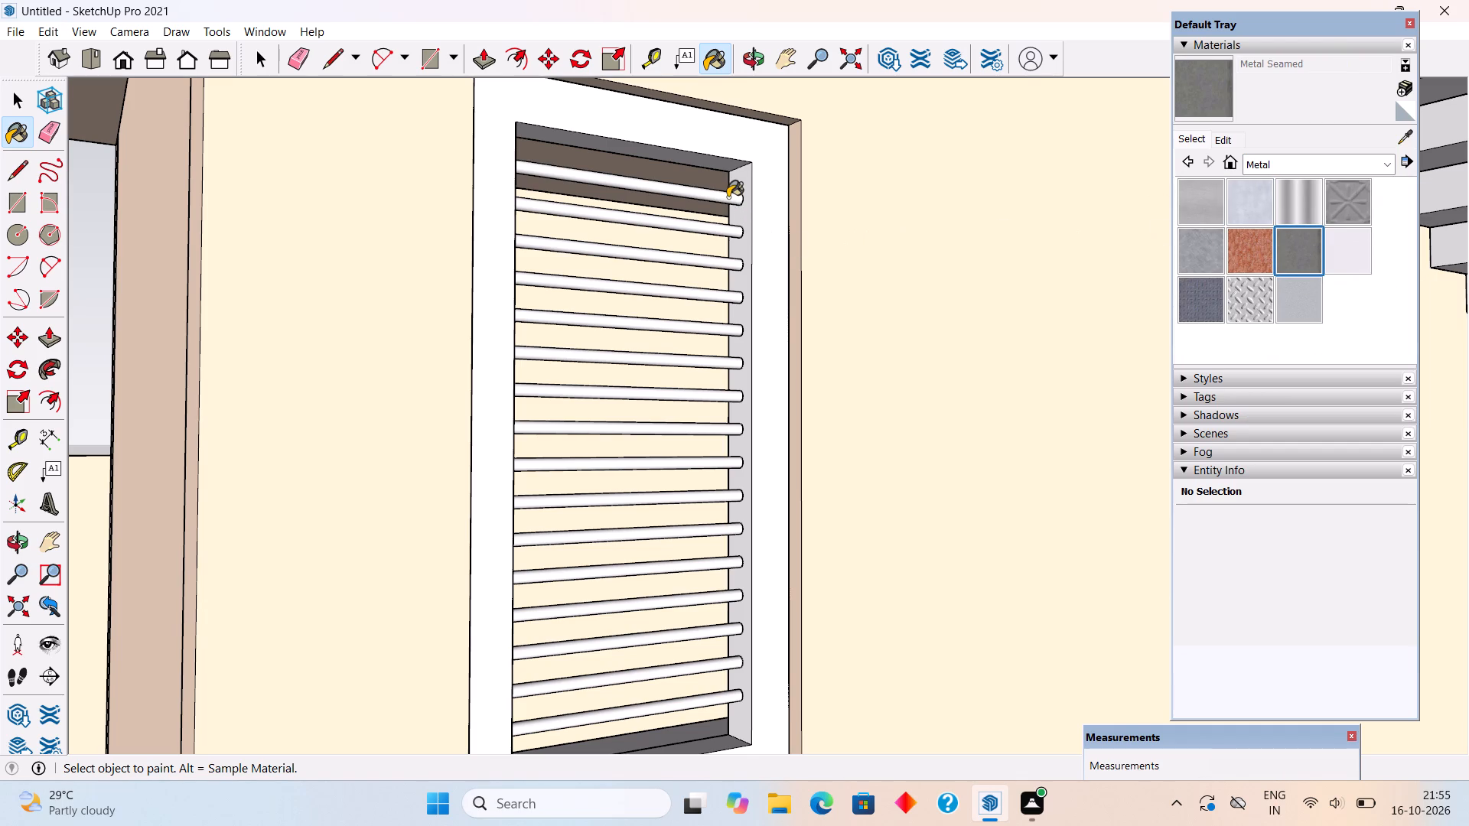
pyautogui.click(728, 197)
pyautogui.click(718, 233)
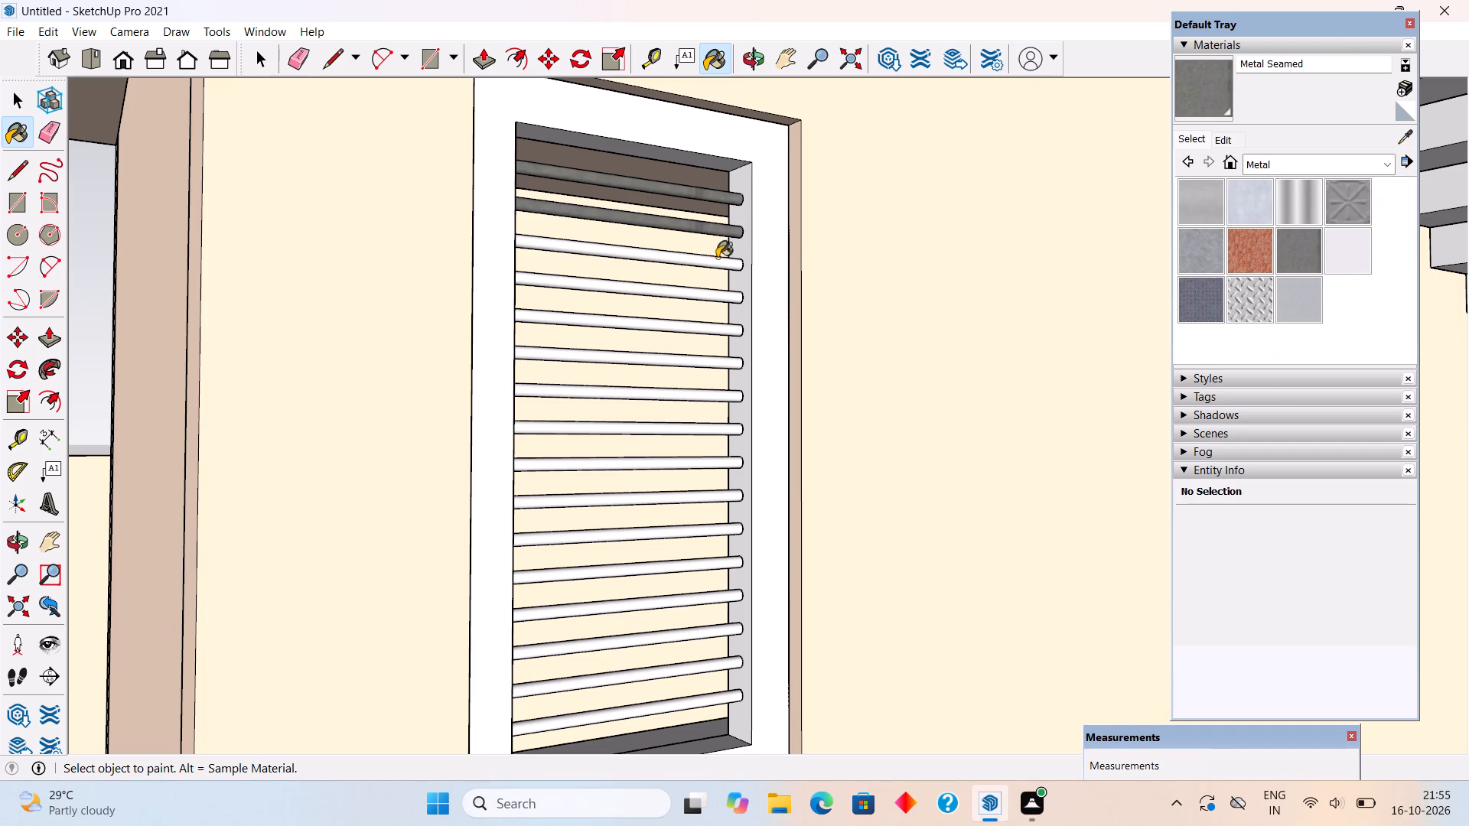
pyautogui.click(717, 269)
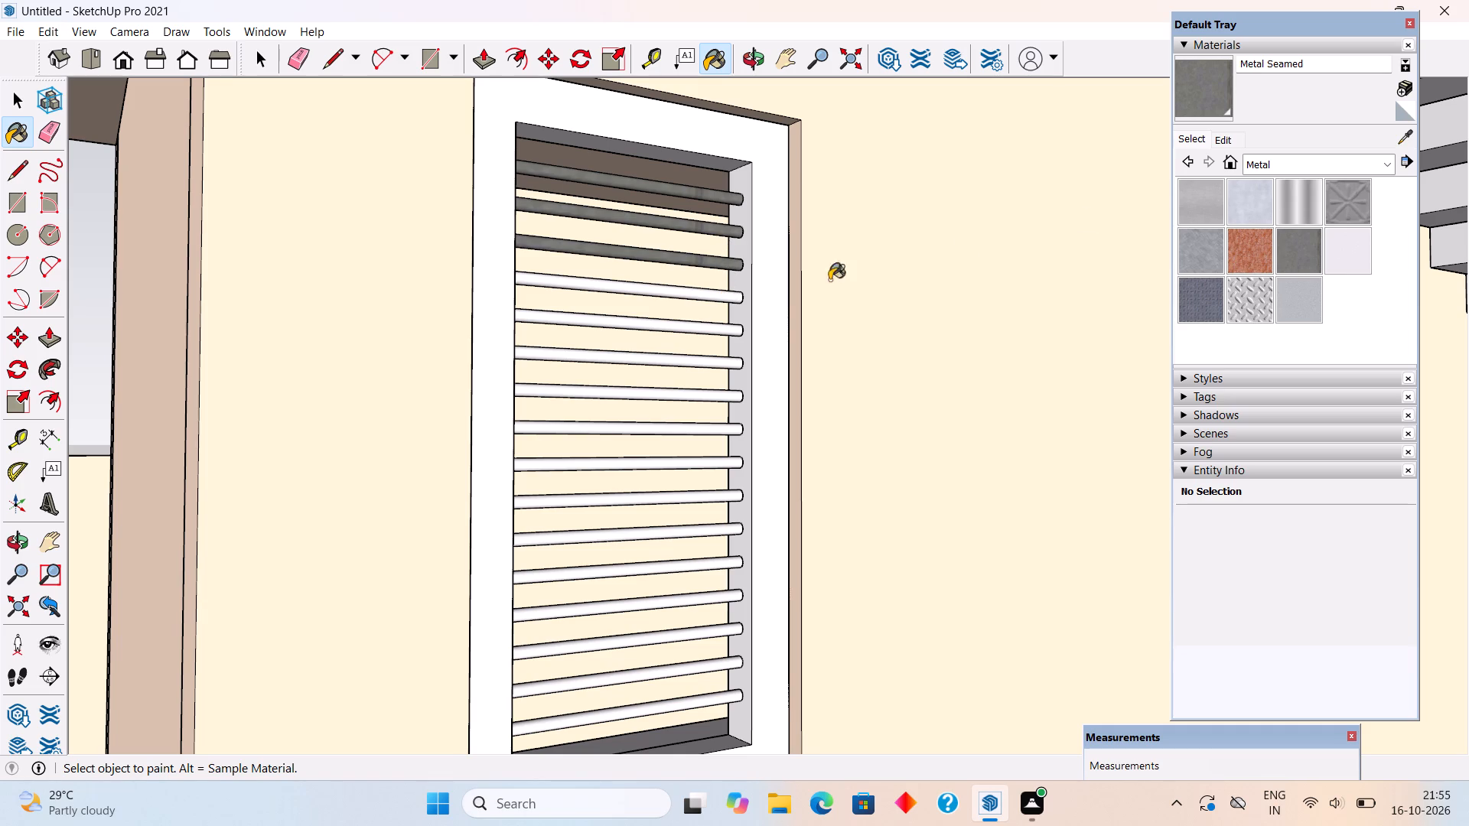
# Paint the top seven bars of the ground-floor window grille with the Aluminum metal material.
pyautogui.click(1203, 214)
pyautogui.scroll(3, 989, 223)
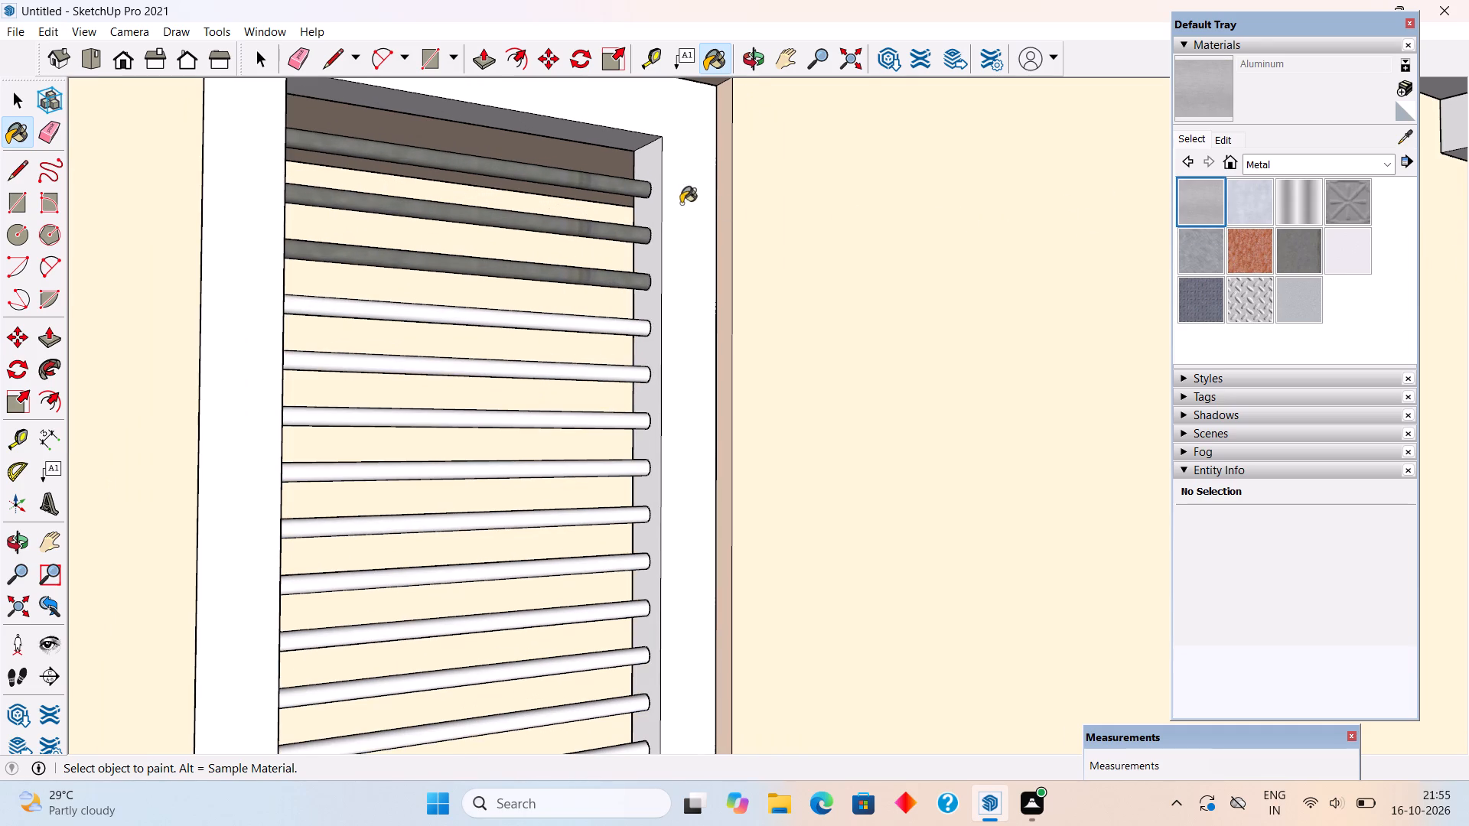
pyautogui.click(624, 189)
pyautogui.click(629, 238)
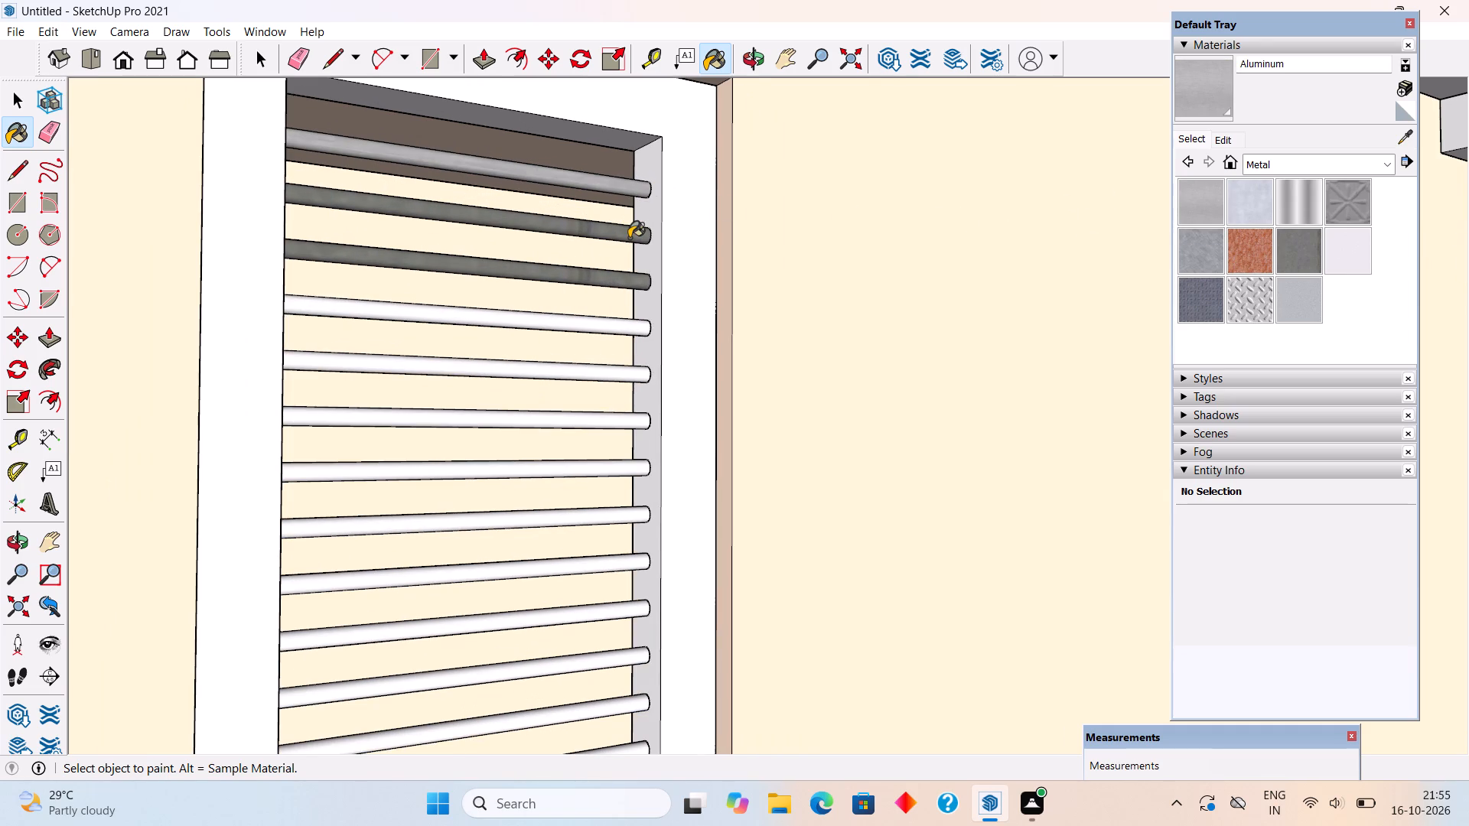
pyautogui.click(634, 278)
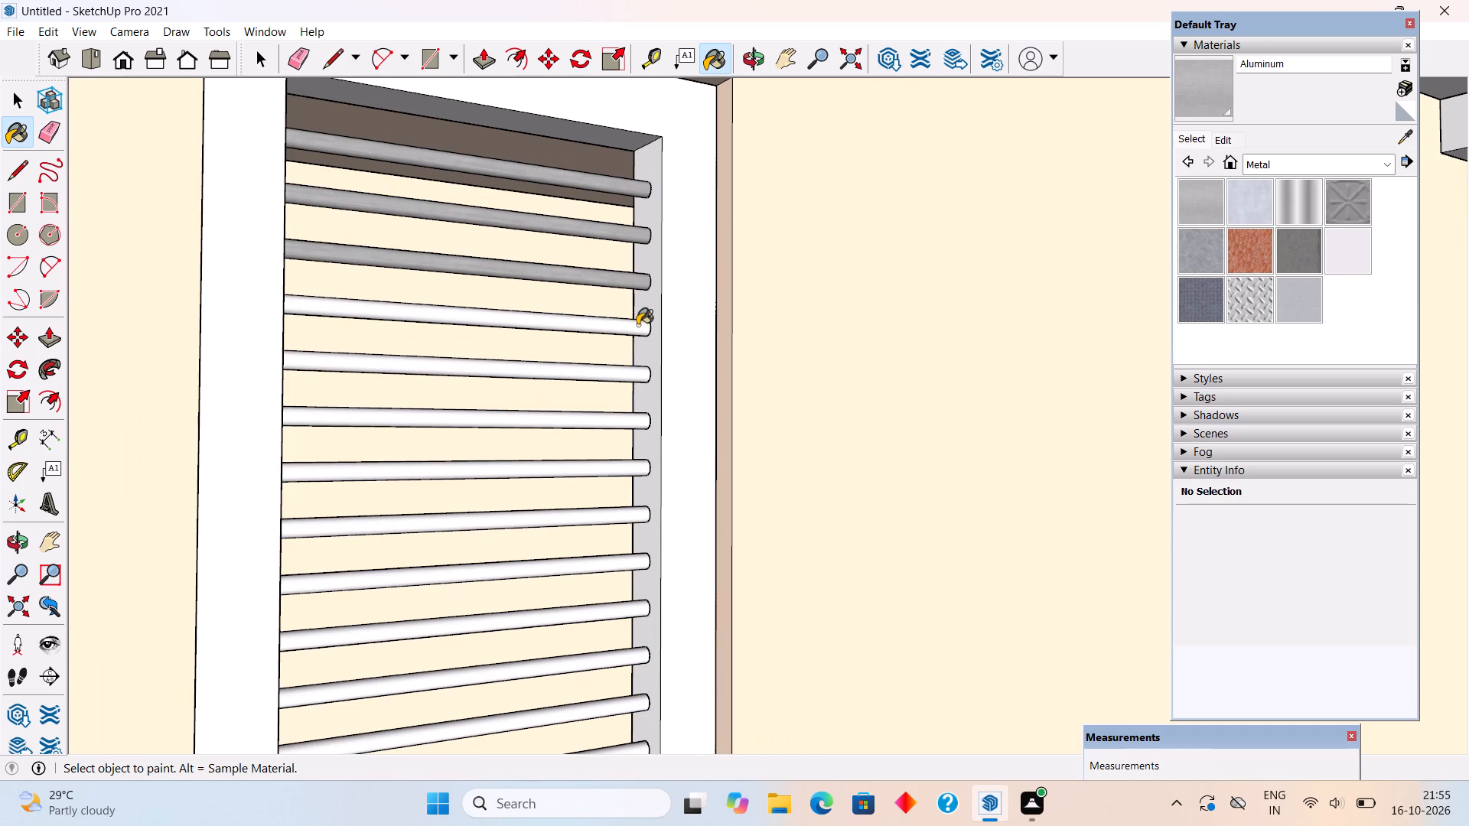
pyautogui.click(637, 325)
pyautogui.click(627, 376)
pyautogui.click(625, 423)
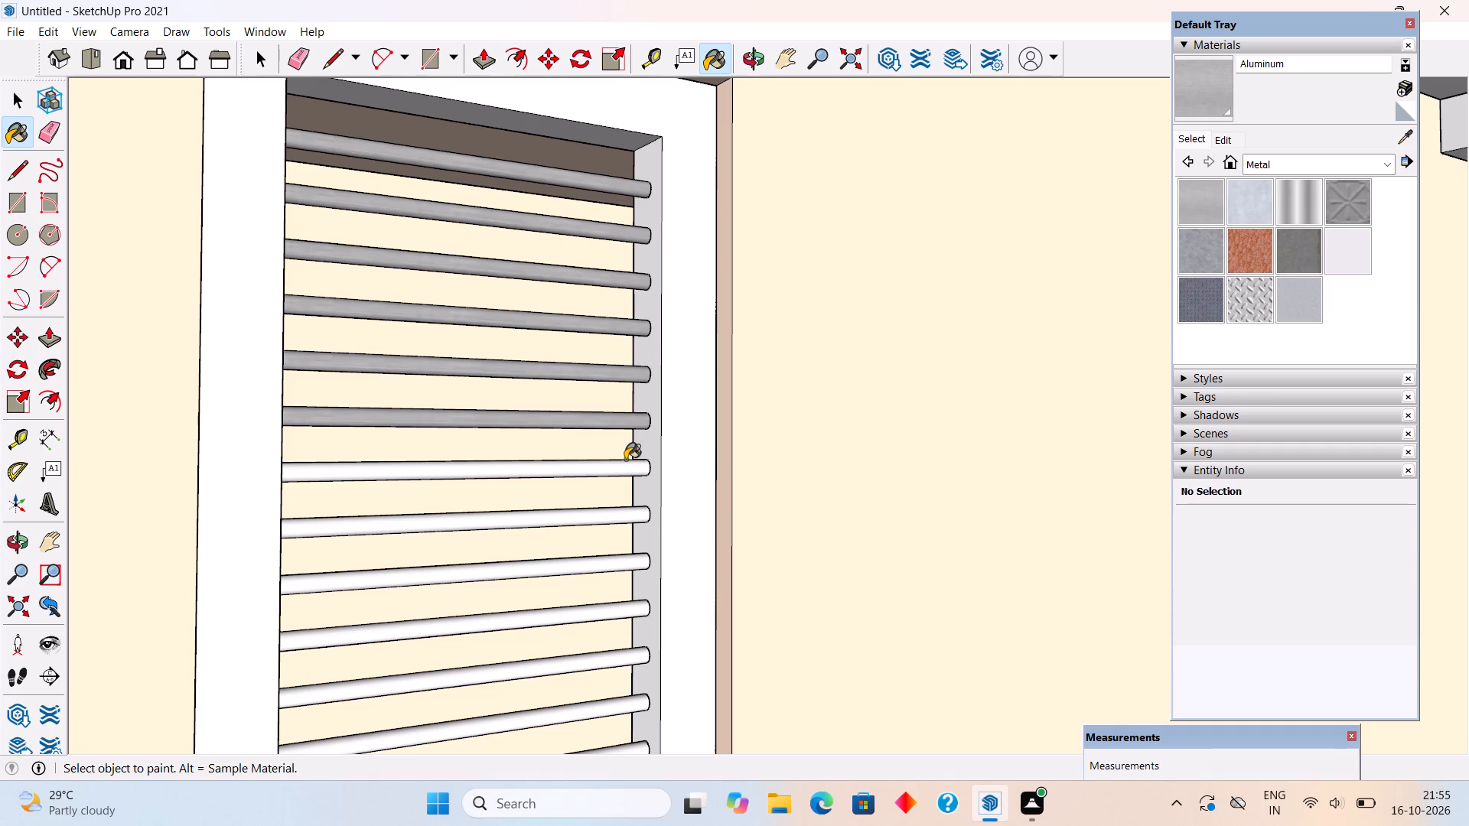
pyautogui.click(625, 460)
# Paint the remaining nine lower bars of the ground-floor window grille with Aluminum.
pyautogui.scroll(-5, 650, 209)
pyautogui.scroll(5, 617, 644)
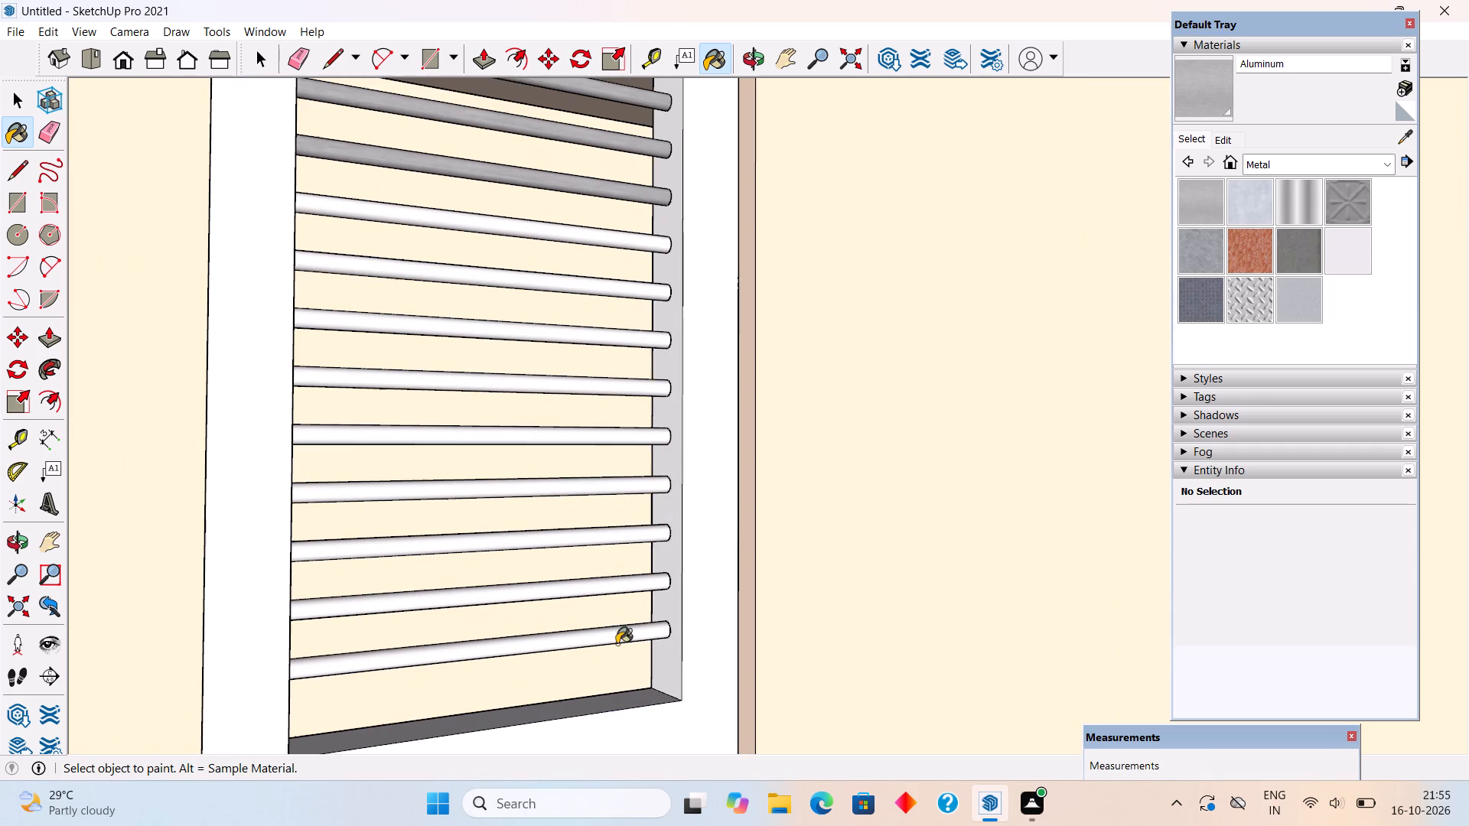
pyautogui.click(618, 637)
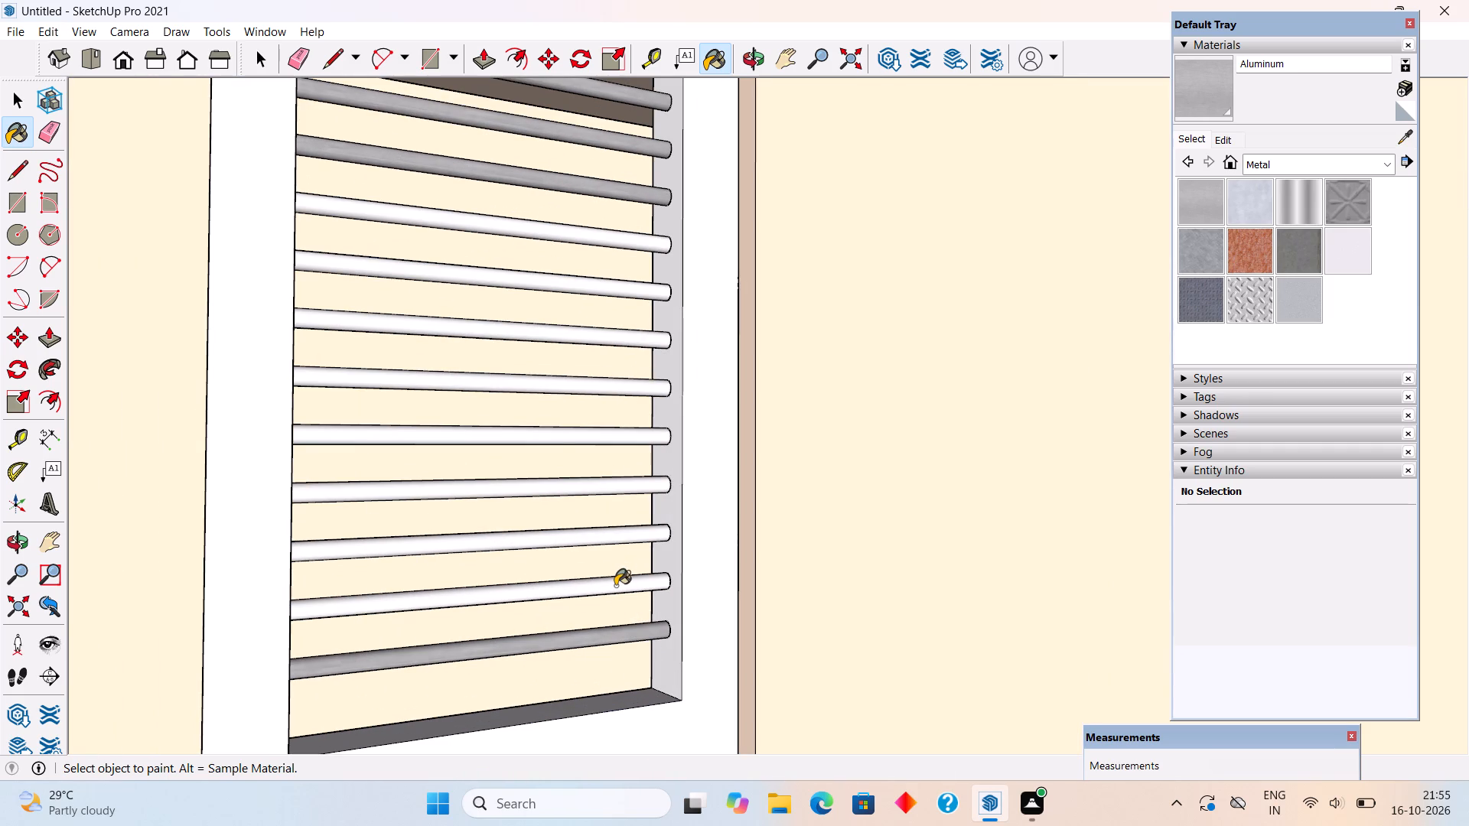
pyautogui.click(615, 586)
pyautogui.click(634, 537)
pyautogui.click(624, 485)
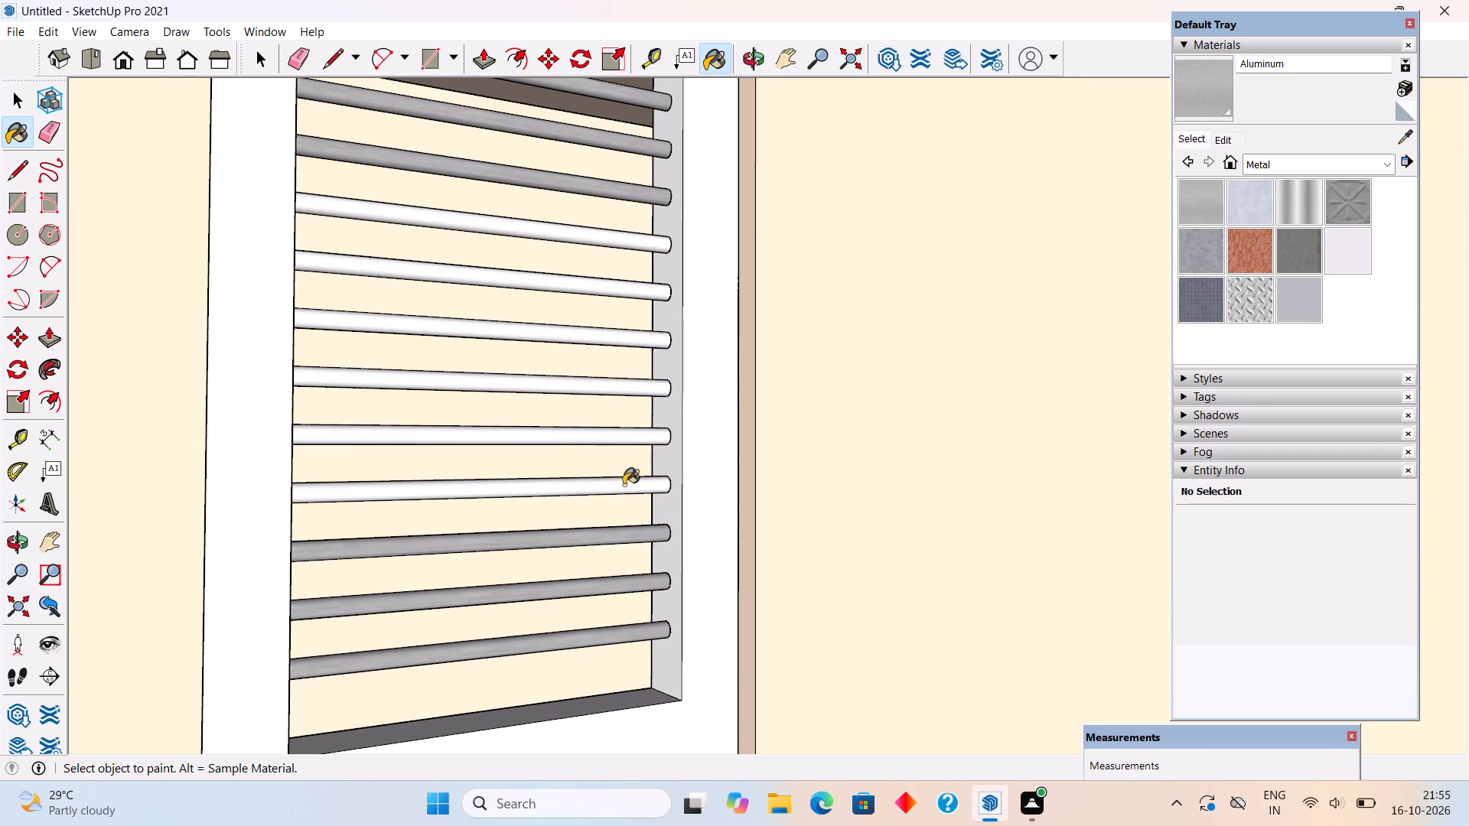
pyautogui.click(622, 431)
pyautogui.click(637, 389)
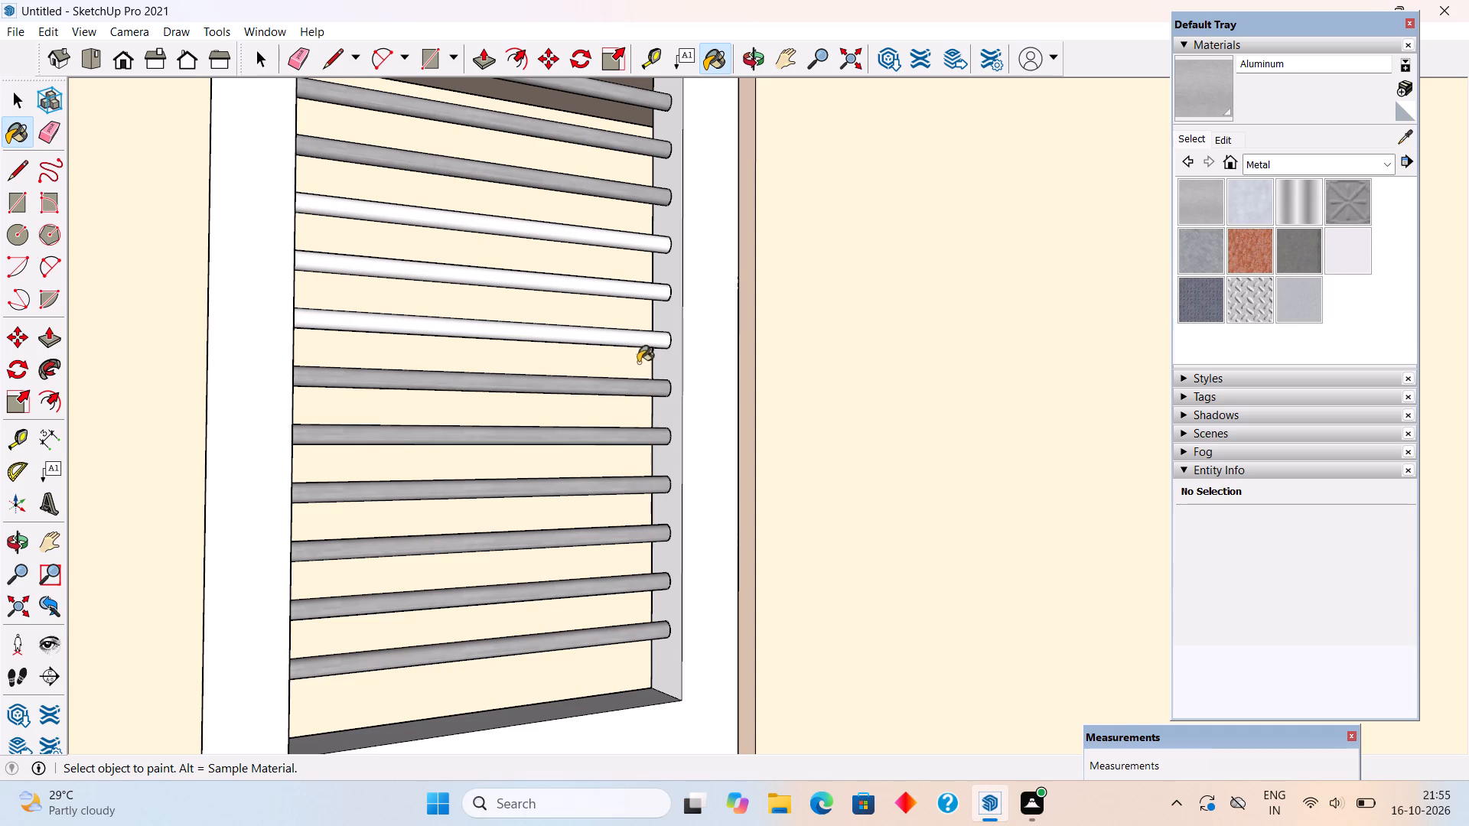
pyautogui.click(635, 343)
pyautogui.click(642, 295)
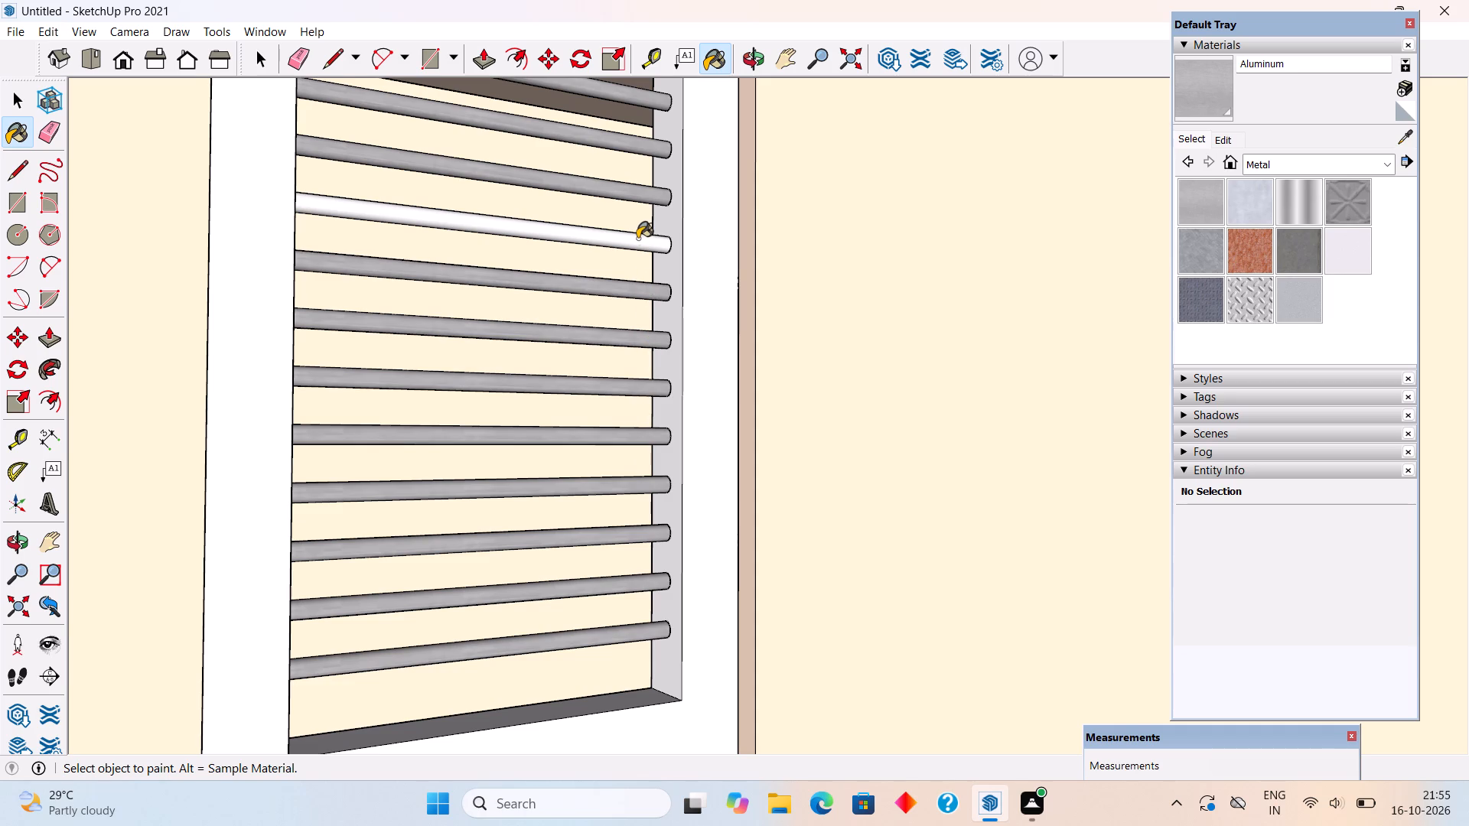
pyautogui.click(637, 239)
pyautogui.scroll(-1, 940, 301)
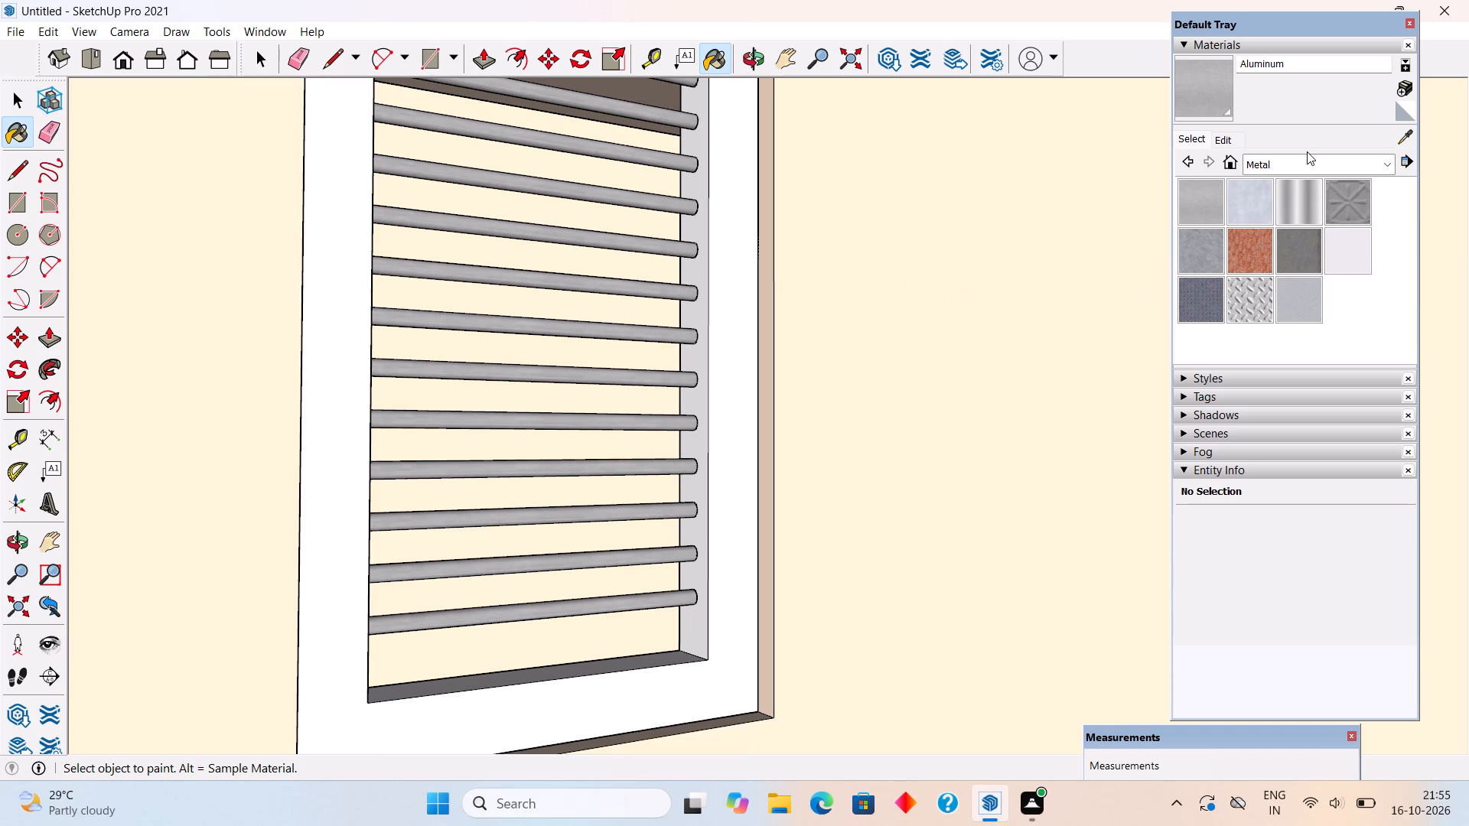
# Paint the ground-floor grille window's frame with Wood Veneer 01 from the Wood materials.
pyautogui.click(1299, 171)
pyautogui.click(1299, 413)
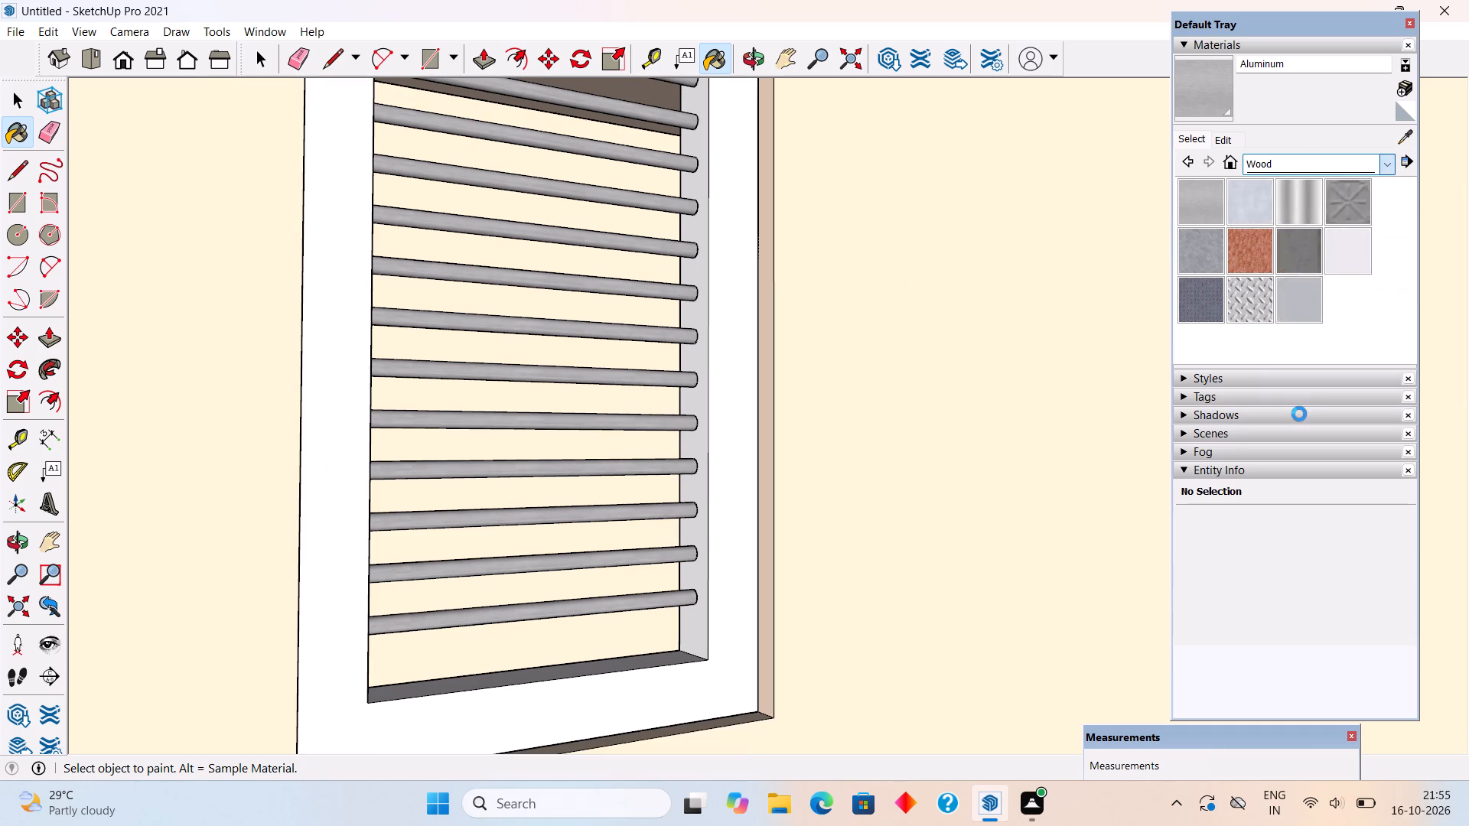
pyautogui.click(1287, 295)
pyautogui.click(743, 495)
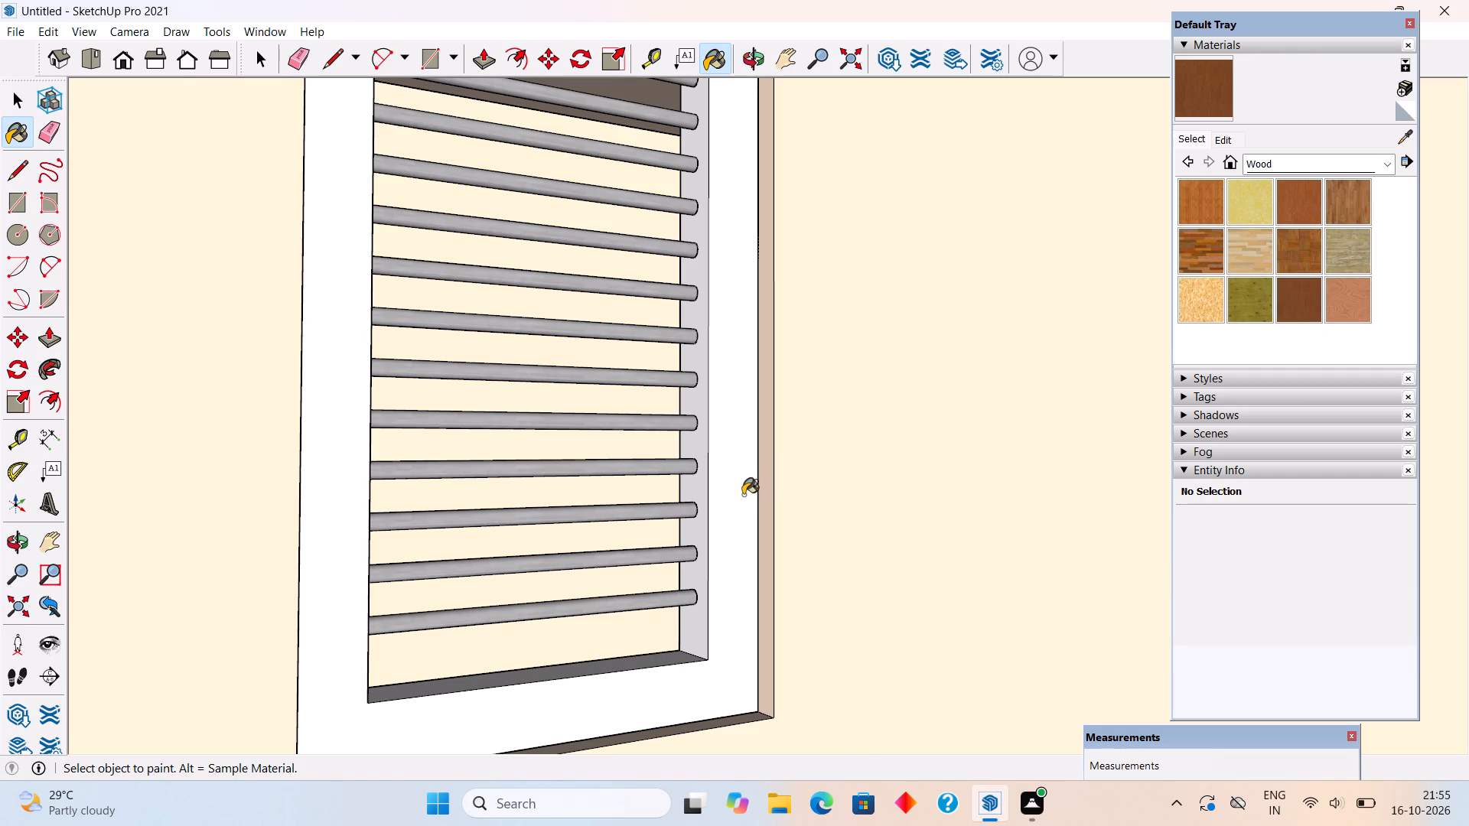
# Darken the colour of the Wood Veneer 01 material to a deep brown.
pyautogui.click(1228, 141)
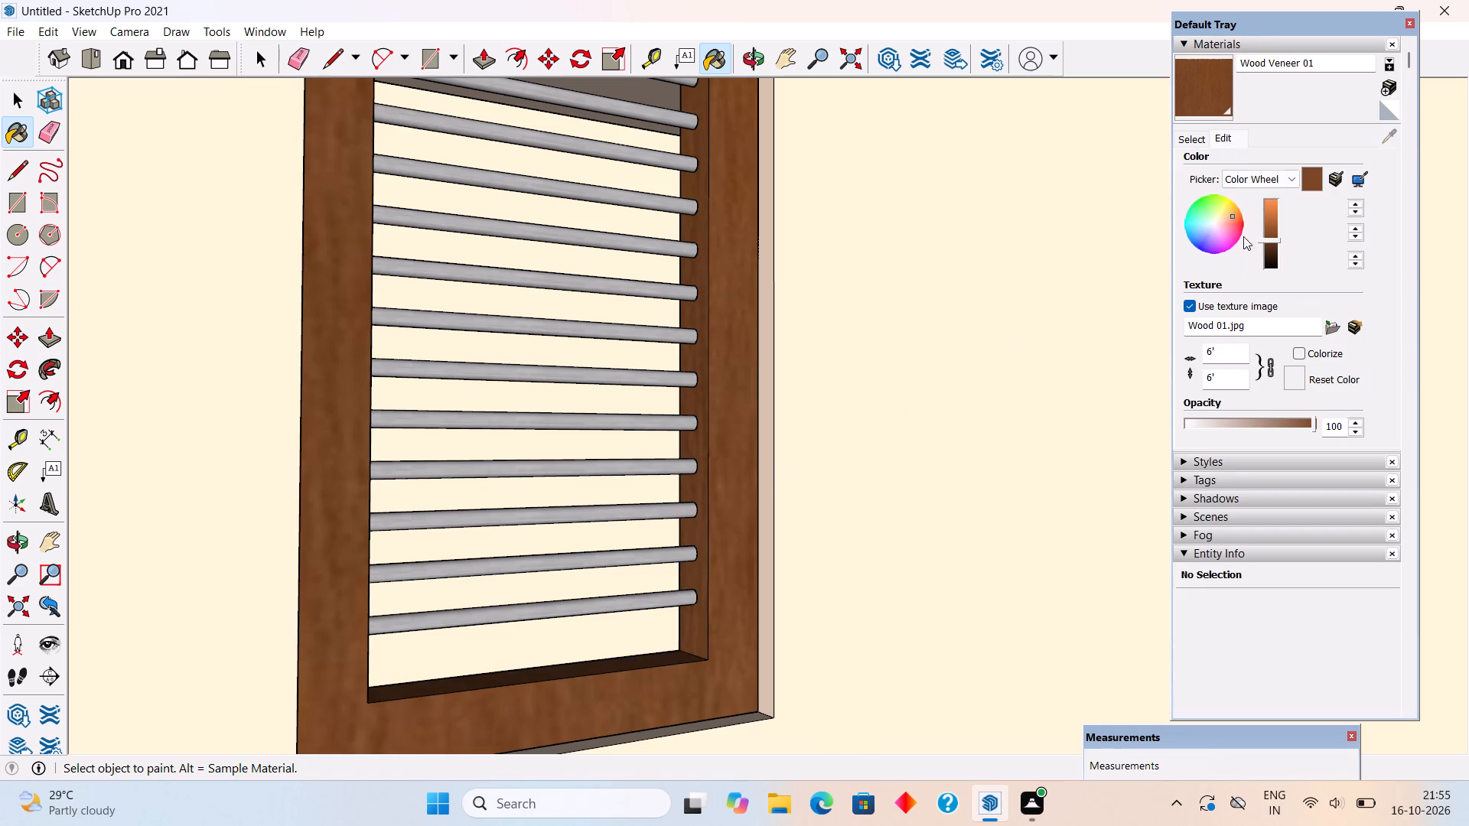
pyautogui.moveTo(1258, 236); pyautogui.dragTo(1262, 248)
pyautogui.scroll(-4, 1213, 336)
pyautogui.scroll(-4, 989, 469)
pyautogui.press('space')
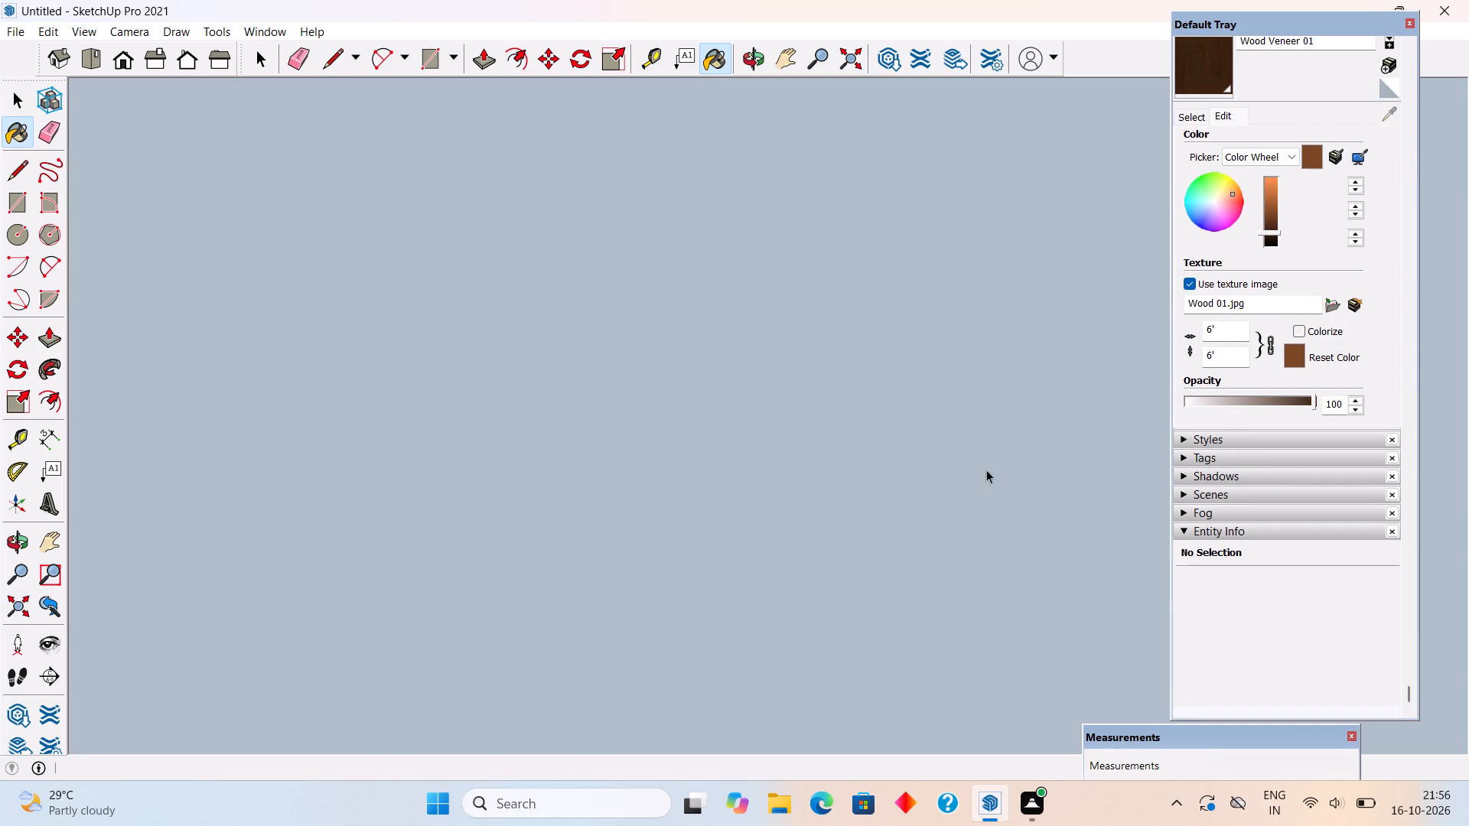
# Draw a rectangle filling the grille window's opening inside the wooden frame and make it a group.
pyautogui.scroll(-4, 970, 456)
pyautogui.click(28, 600)
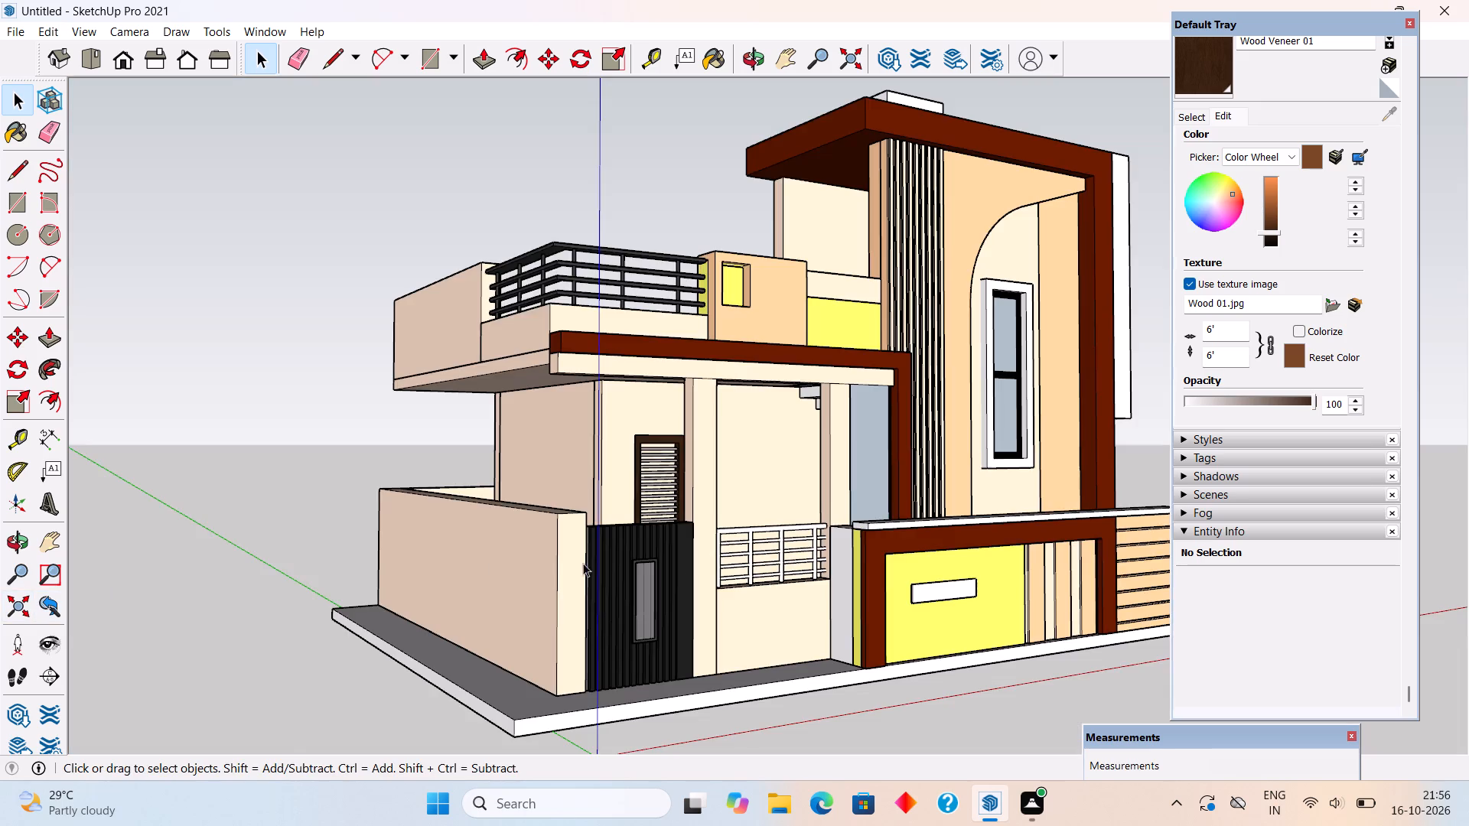
pyautogui.moveTo(639, 585); pyautogui.dragTo(449, 609, button='middle')
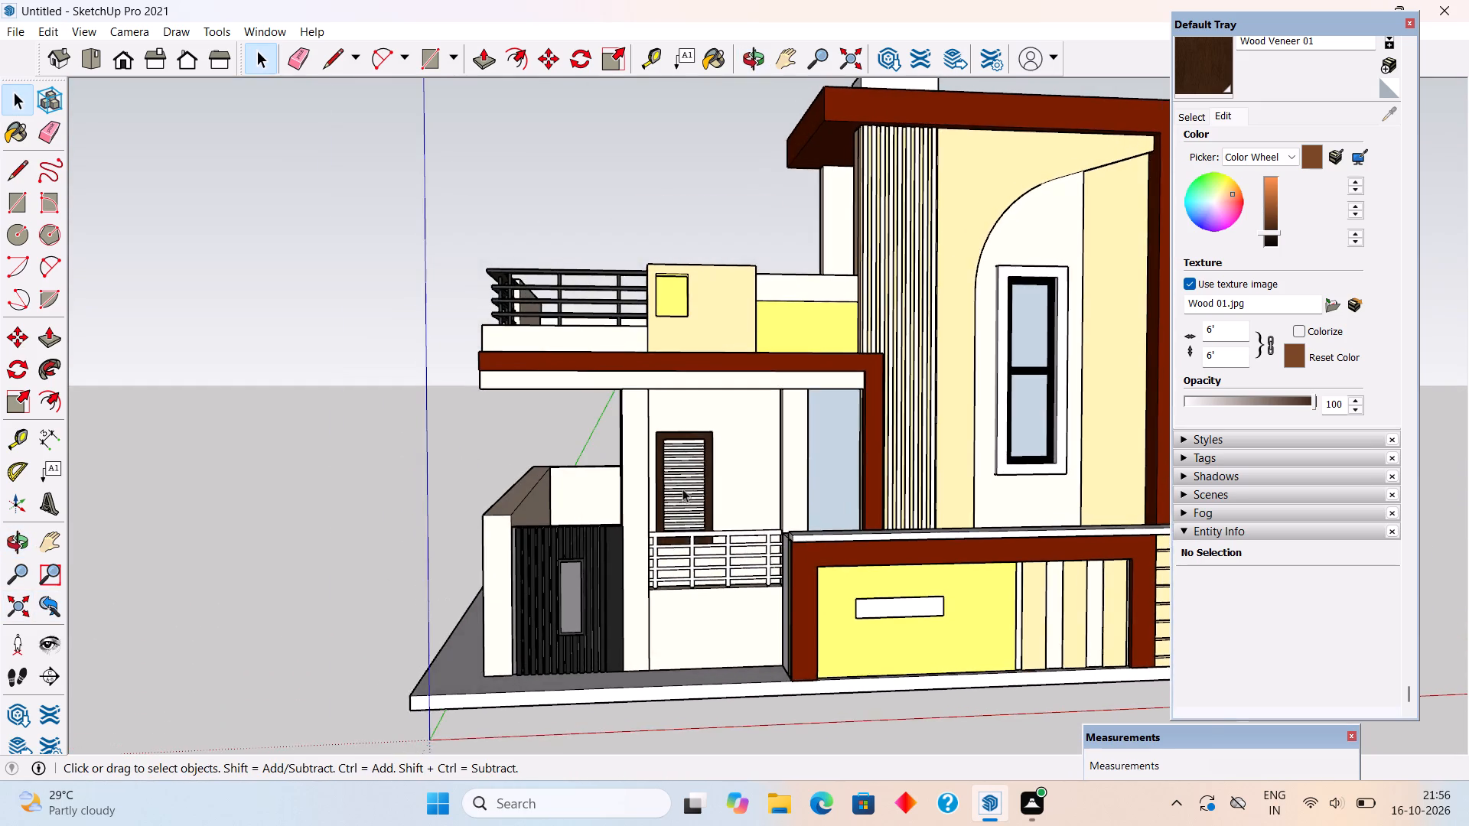
pyautogui.scroll(10, 682, 489)
pyautogui.press('r')
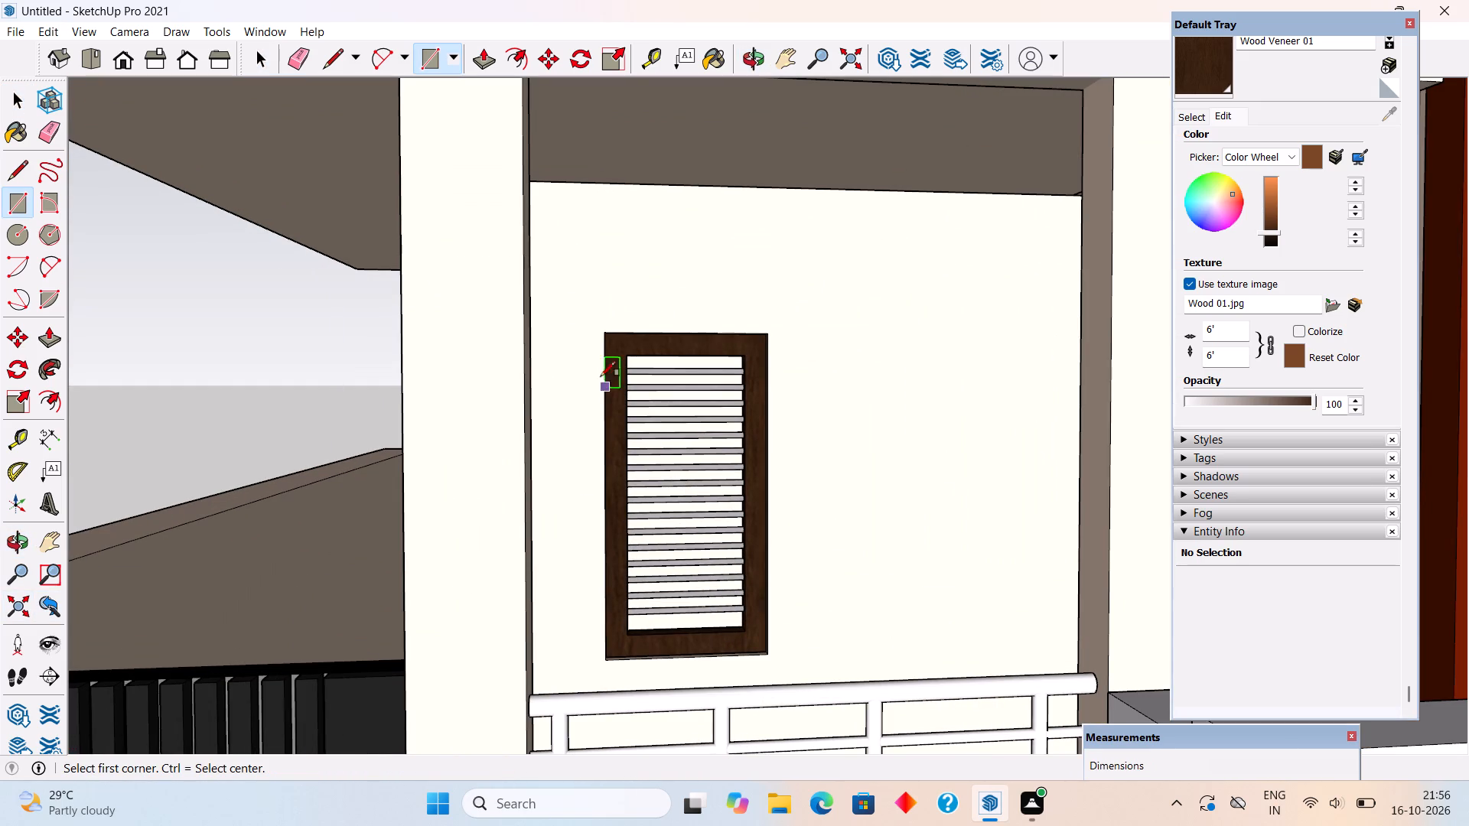
pyautogui.click(624, 356)
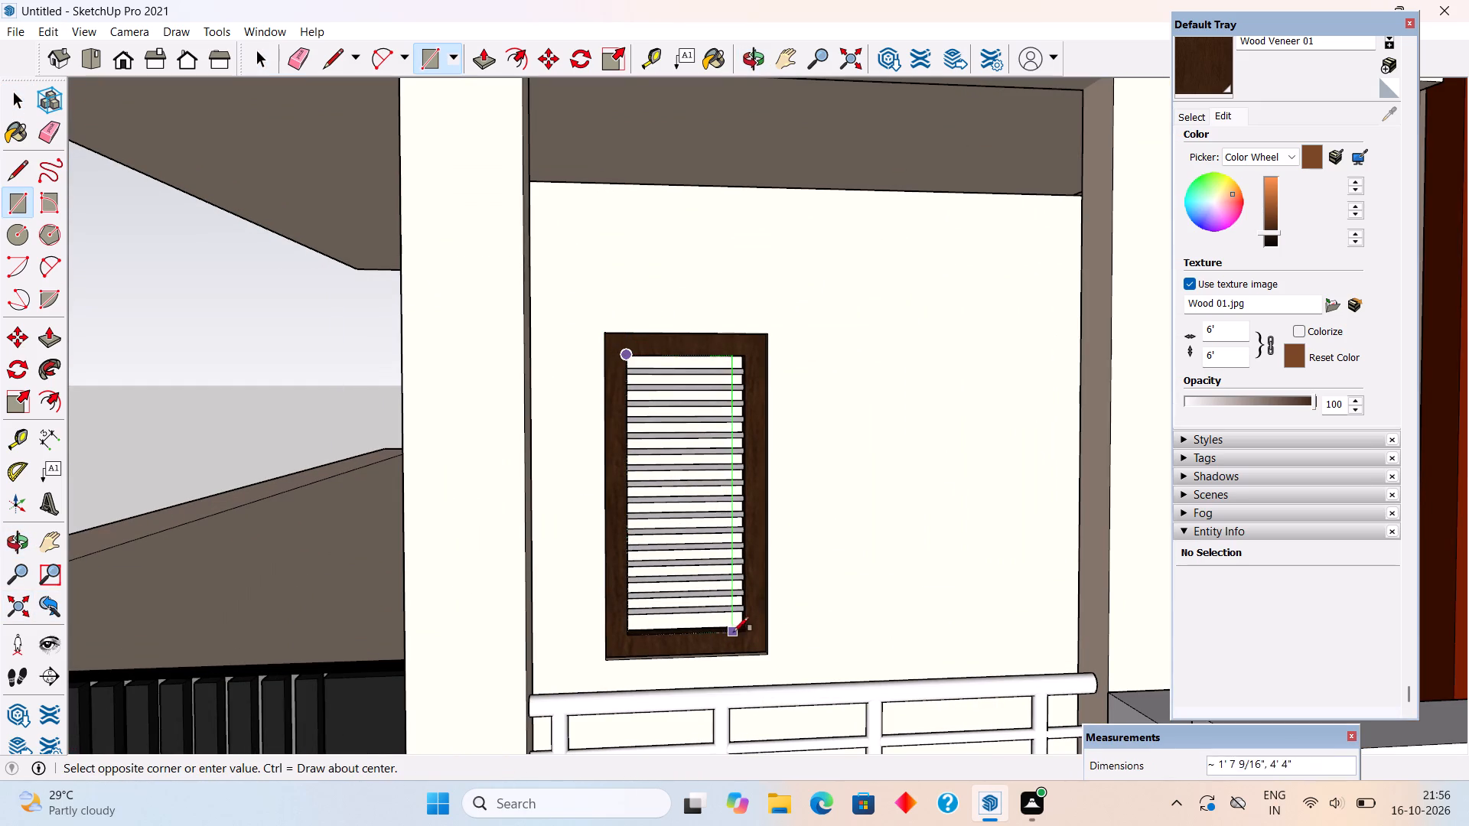
pyautogui.click(739, 629)
pyautogui.press('space')
pyautogui.tripleClick(682, 548)
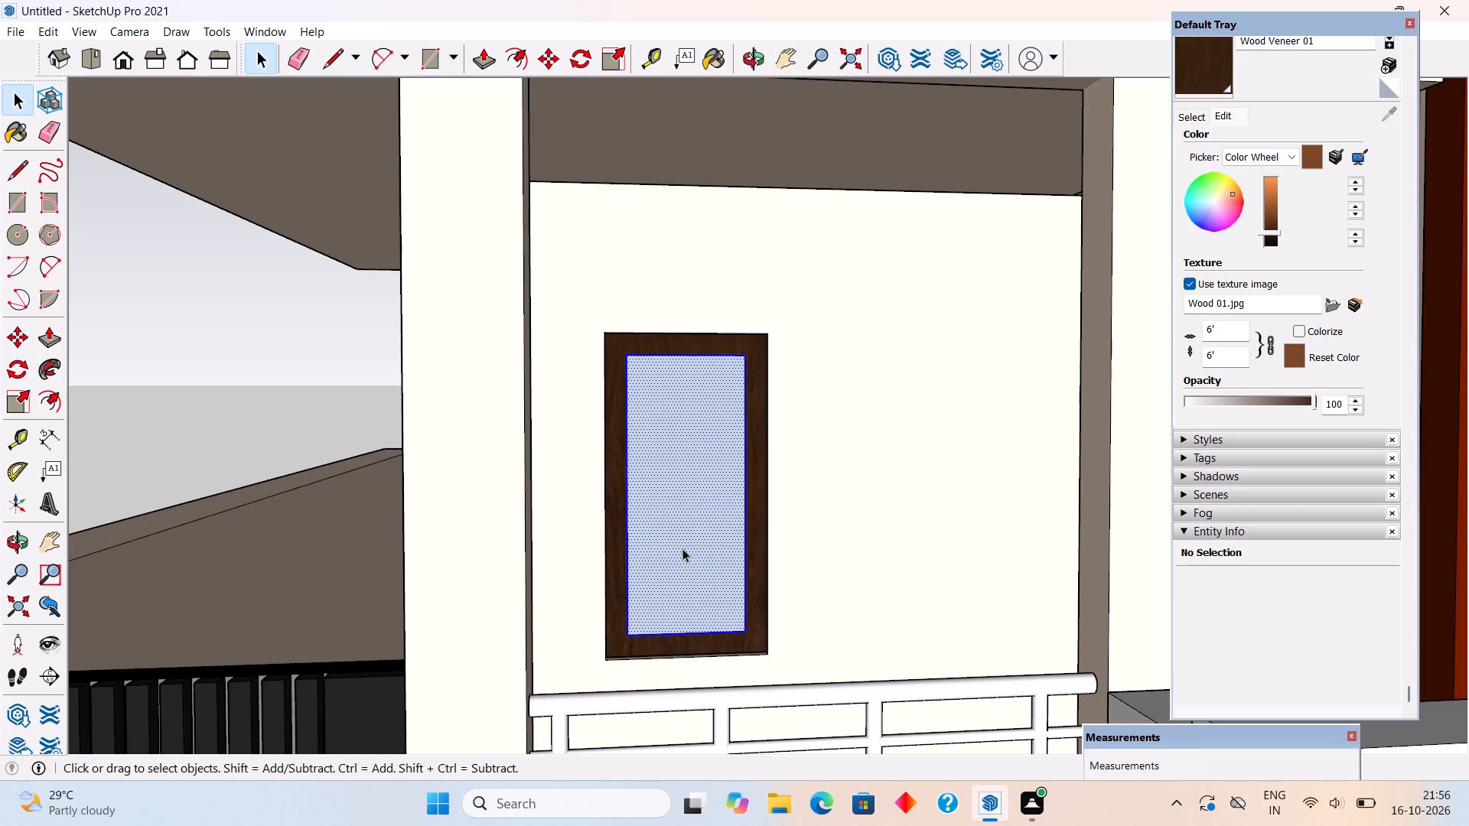
pyautogui.rightClick(682, 548)
pyautogui.click(749, 439)
# Sample Color M07 from the upper balcony railing and paint the ground-floor railing's top rail, four horizontal bars and one middle post.
pyautogui.scroll(-1, 749, 439)
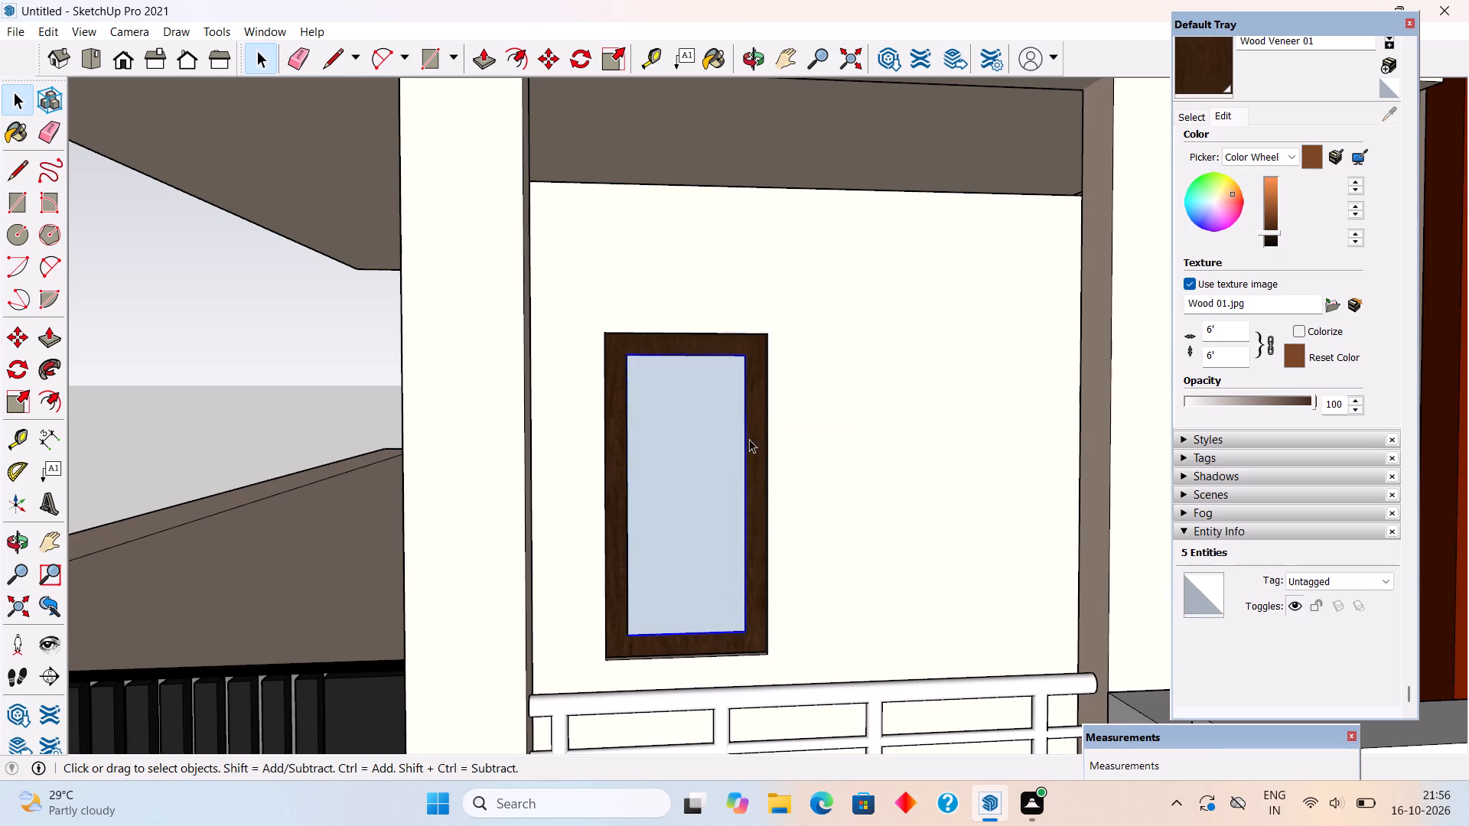
pyautogui.scroll(-11, 749, 439)
pyautogui.scroll(3, 819, 518)
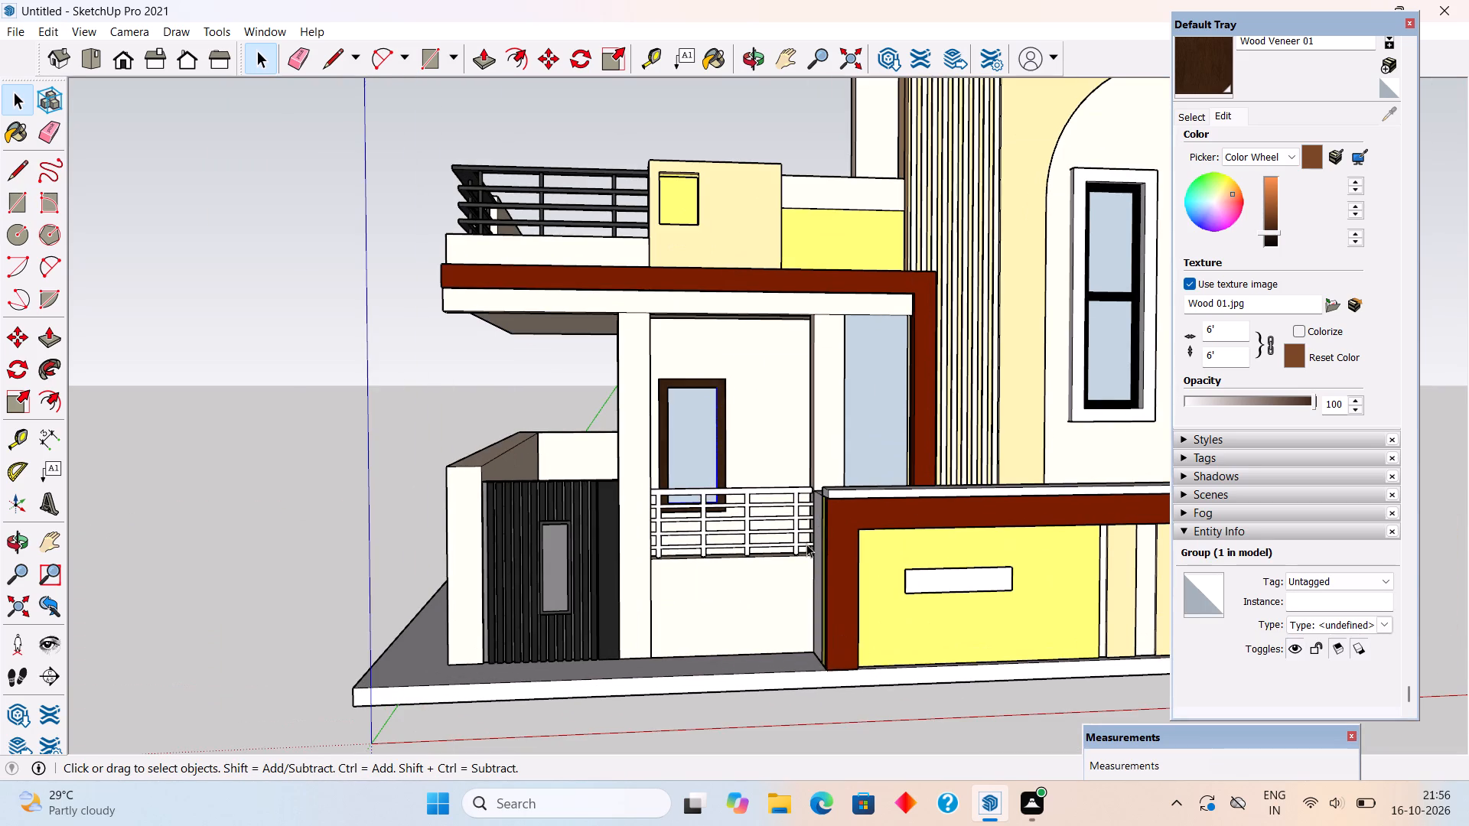
pyautogui.click(1186, 116)
pyautogui.click(1410, 131)
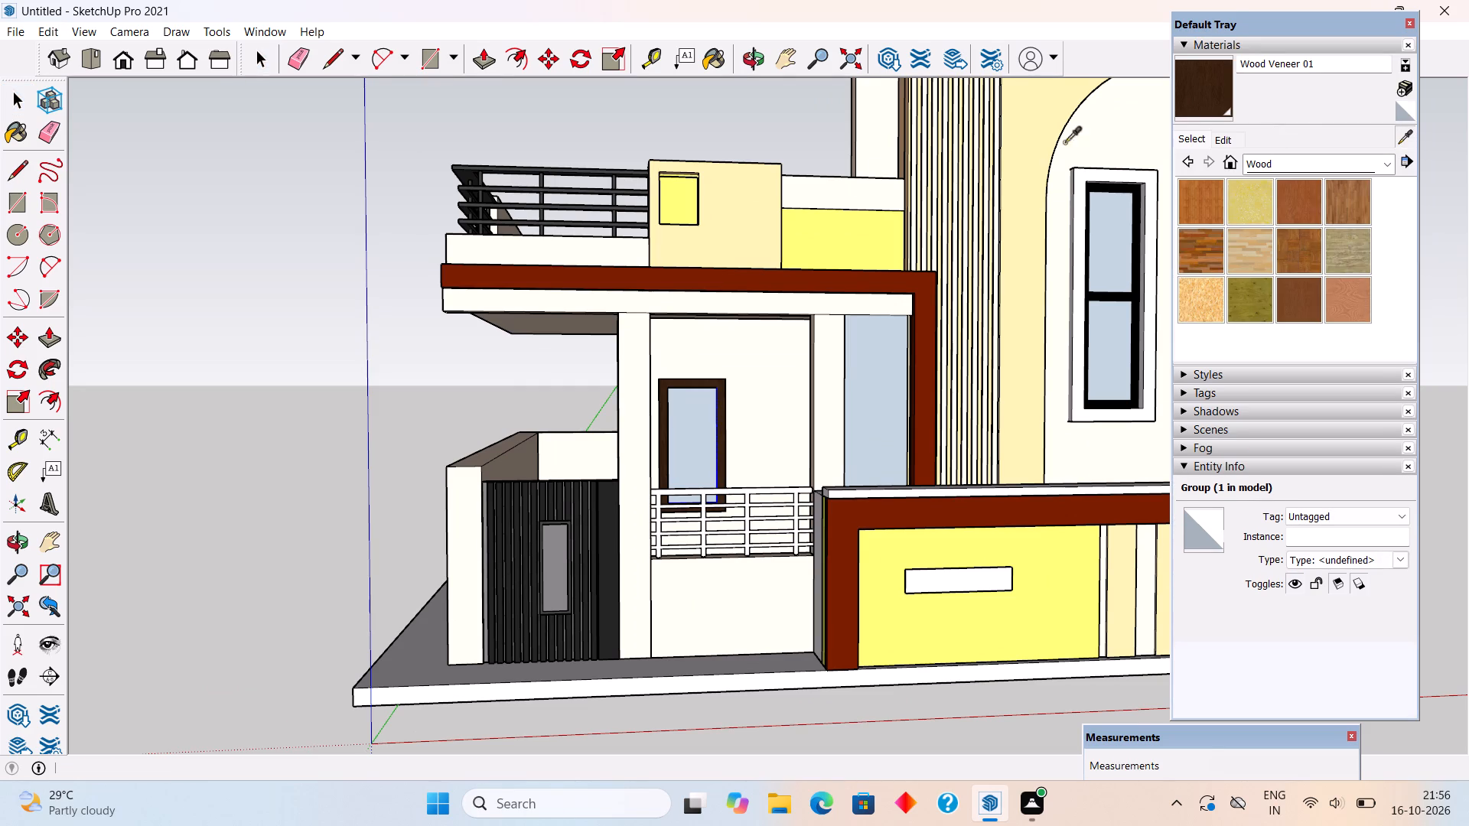
pyautogui.click(594, 171)
pyautogui.scroll(6, 732, 496)
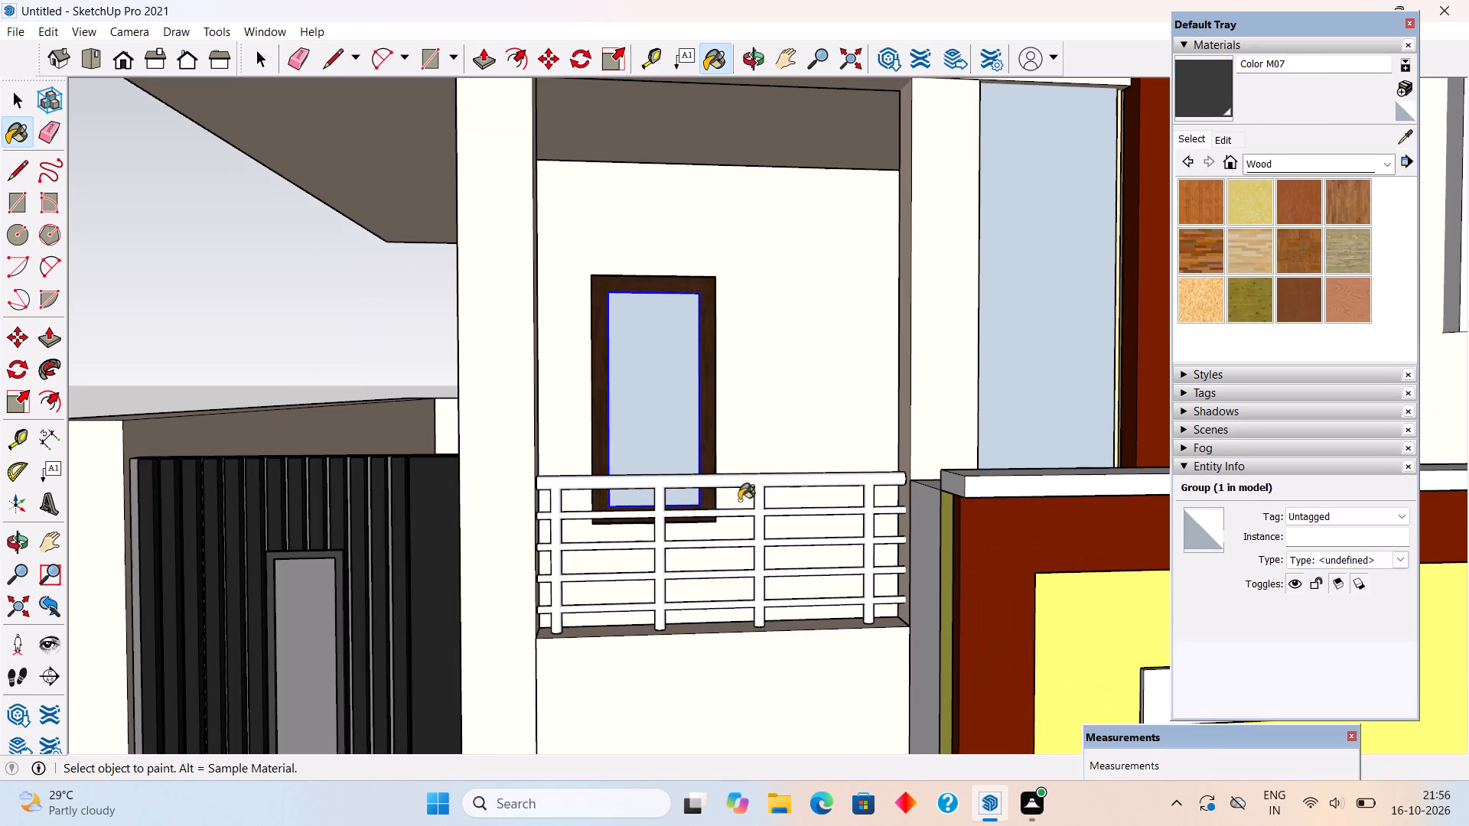
pyautogui.click(758, 485)
pyautogui.click(757, 493)
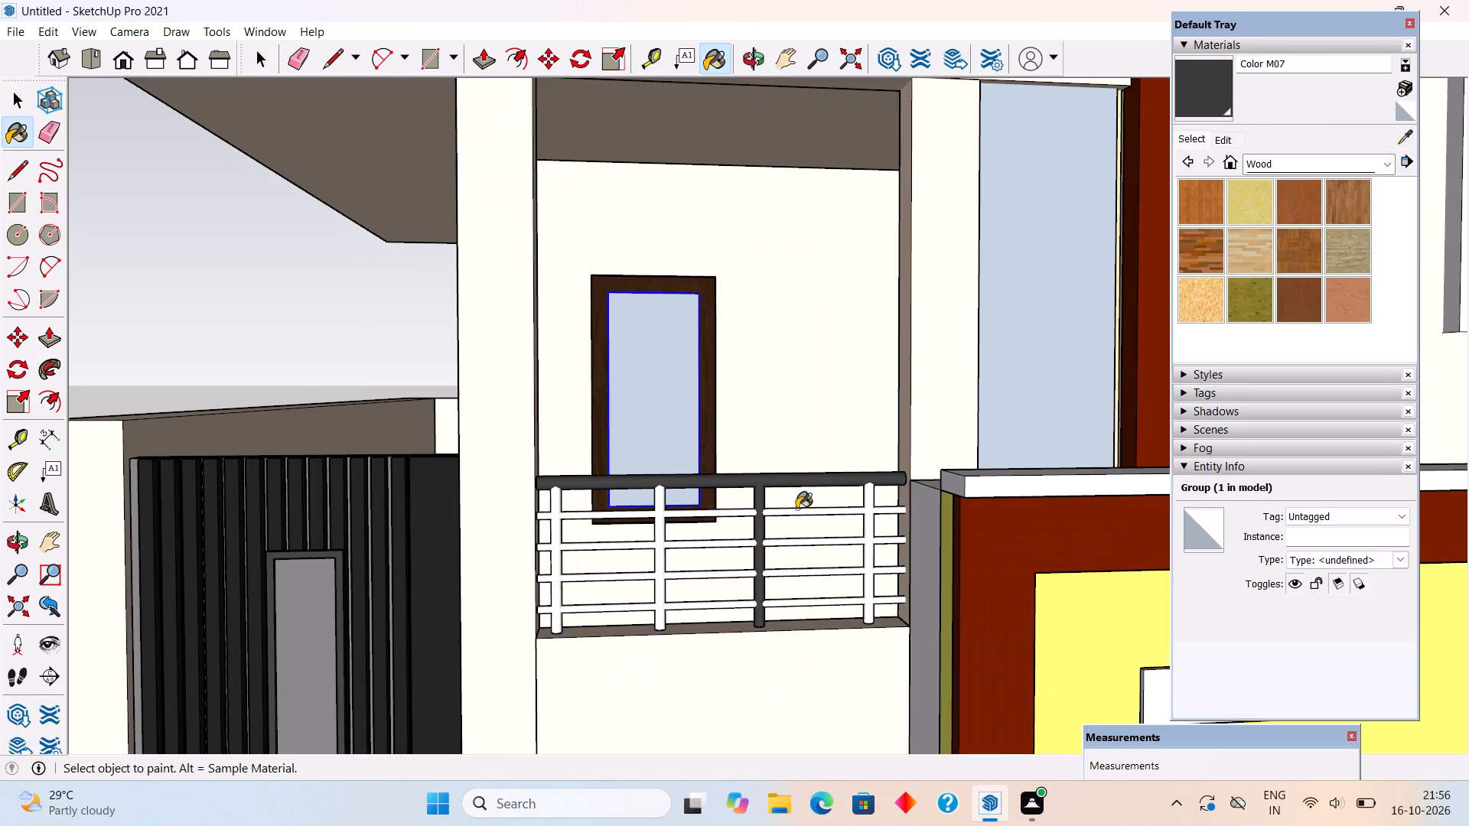
pyautogui.click(807, 515)
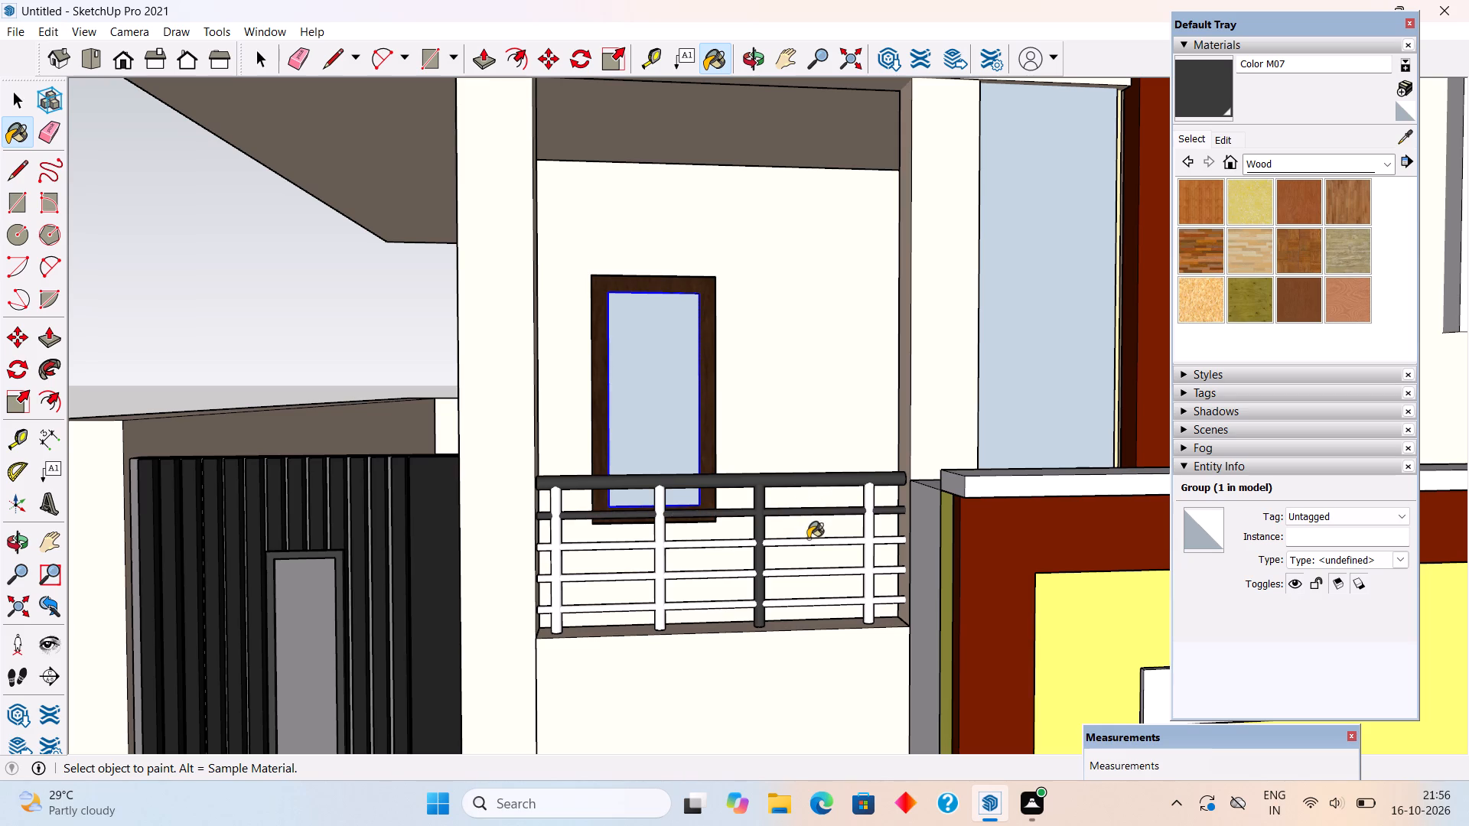
pyautogui.click(808, 545)
pyautogui.click(808, 572)
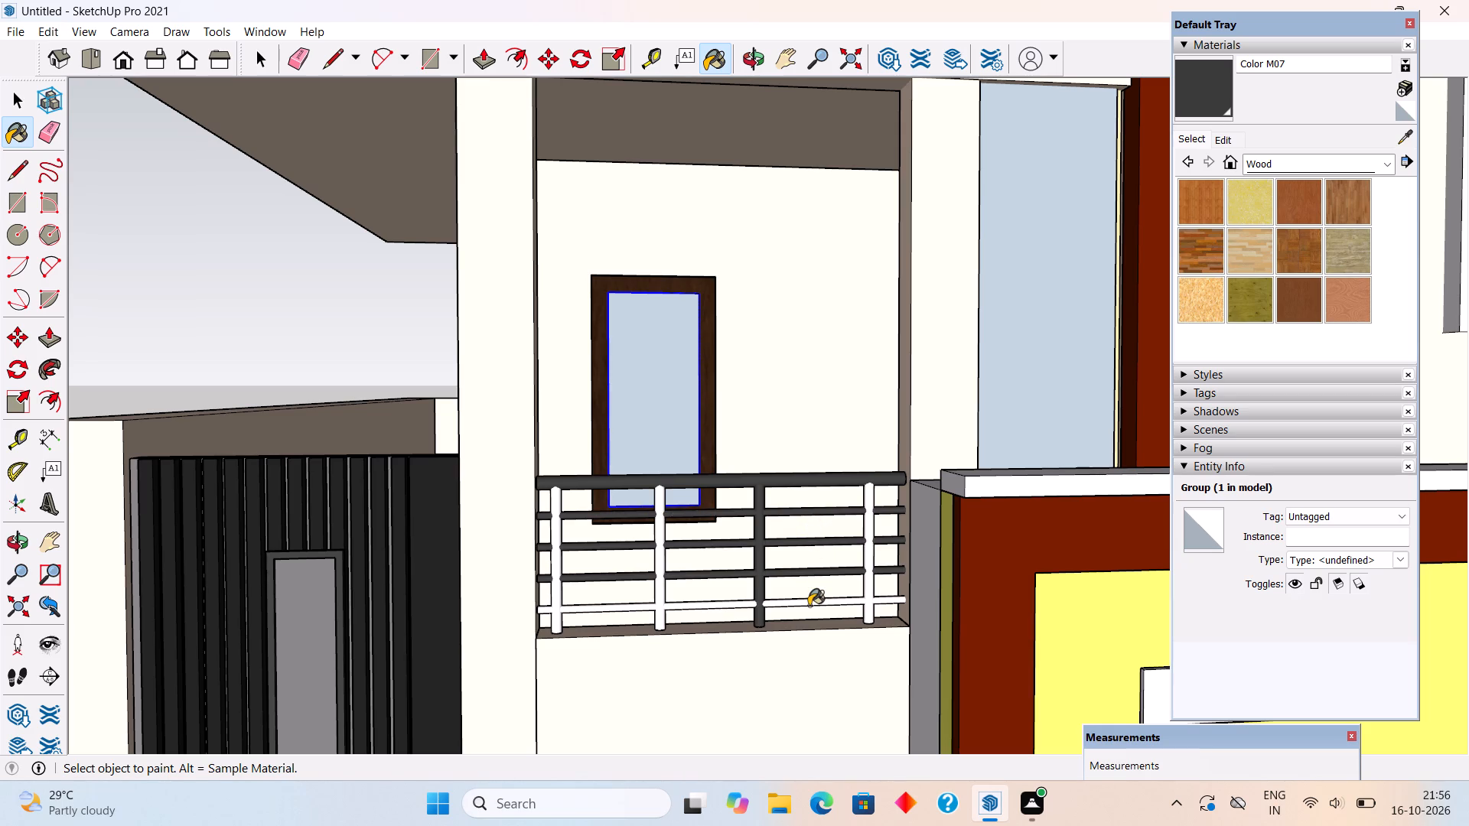
pyautogui.click(809, 606)
# Paint the remaining three posts of the ground-floor railing with Color M07.
pyautogui.click(868, 540)
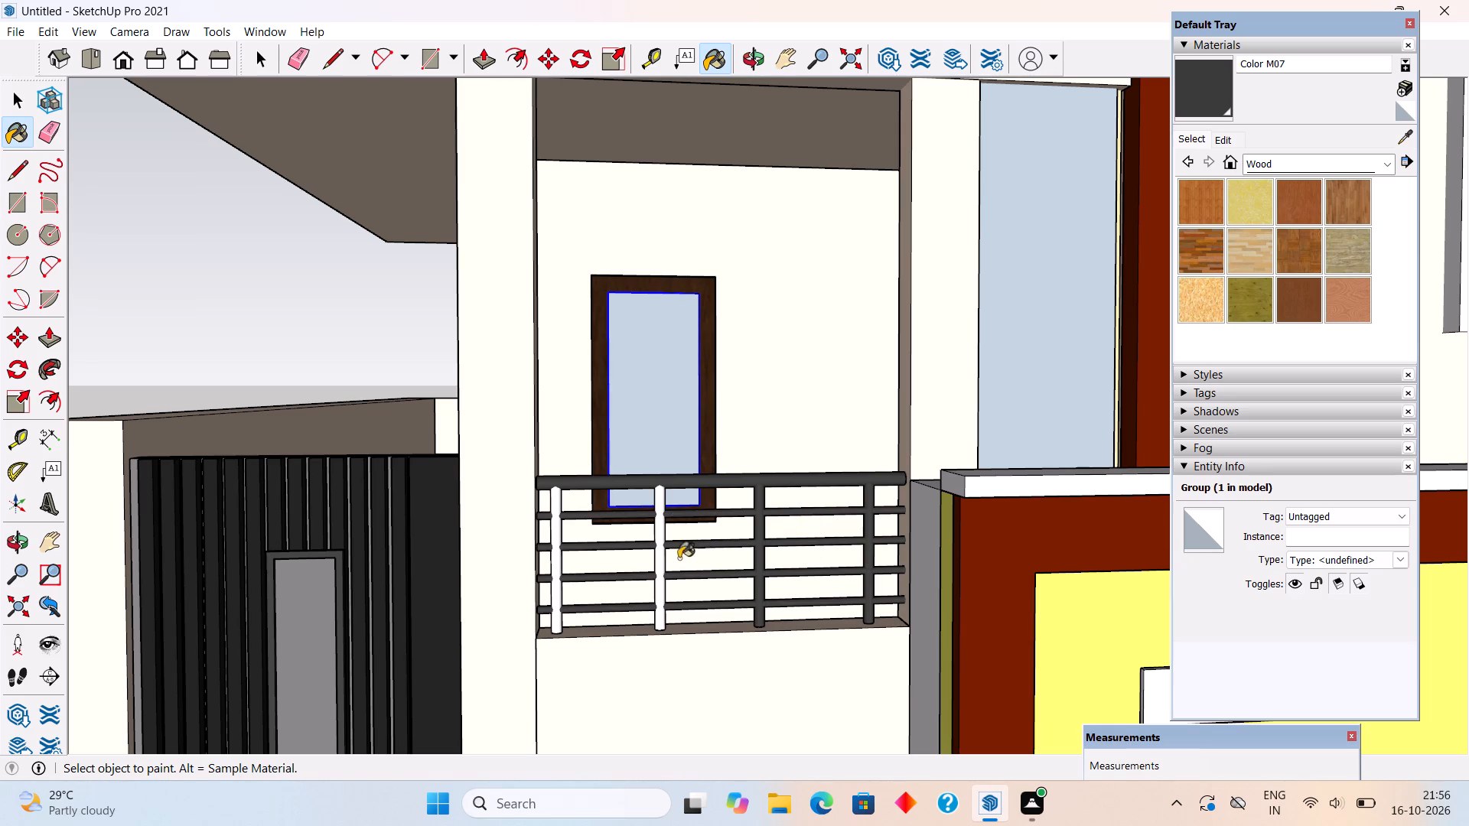
pyautogui.click(663, 573)
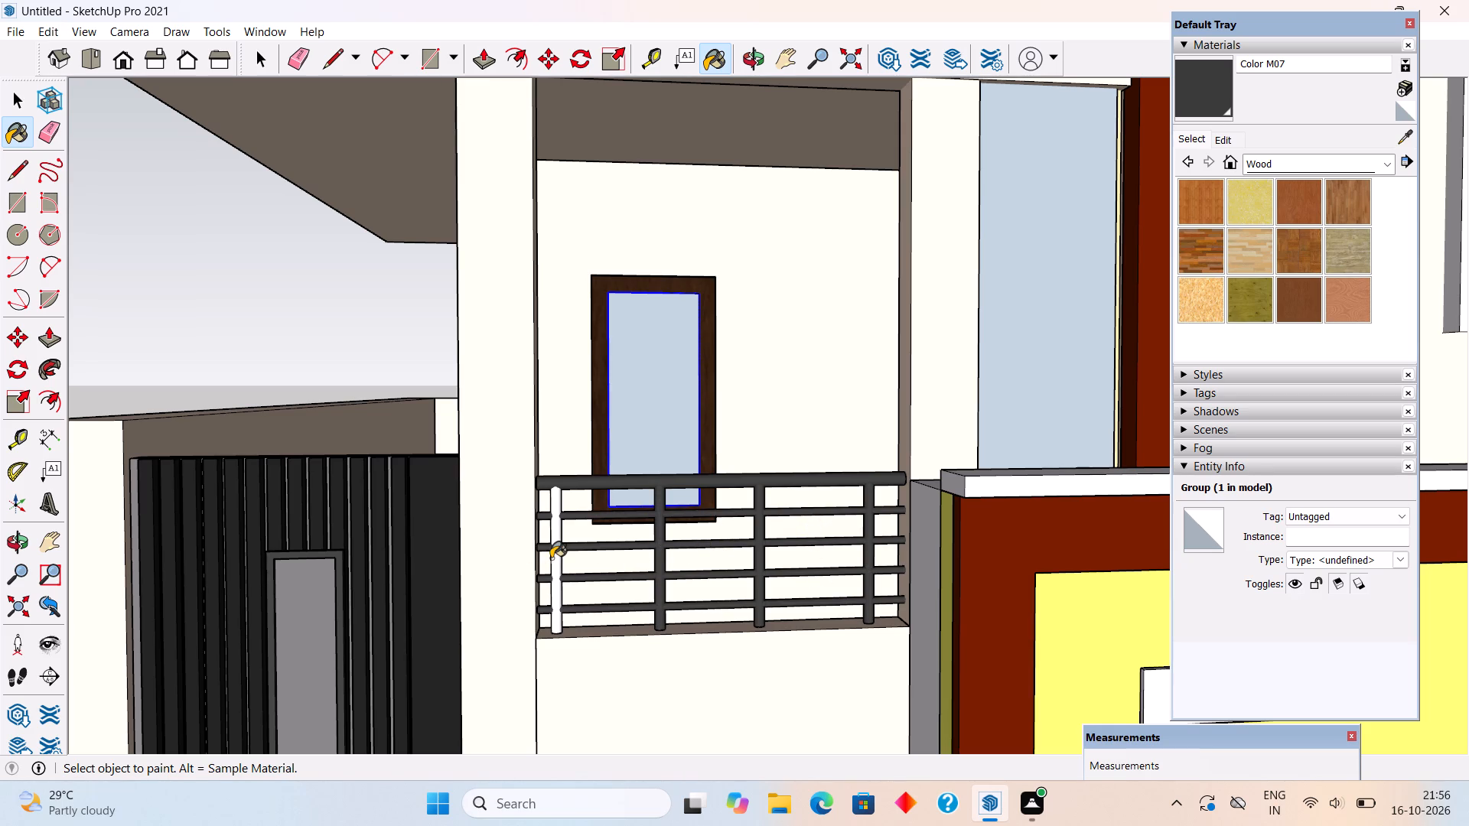
pyautogui.click(560, 554)
pyautogui.scroll(-10, 555, 545)
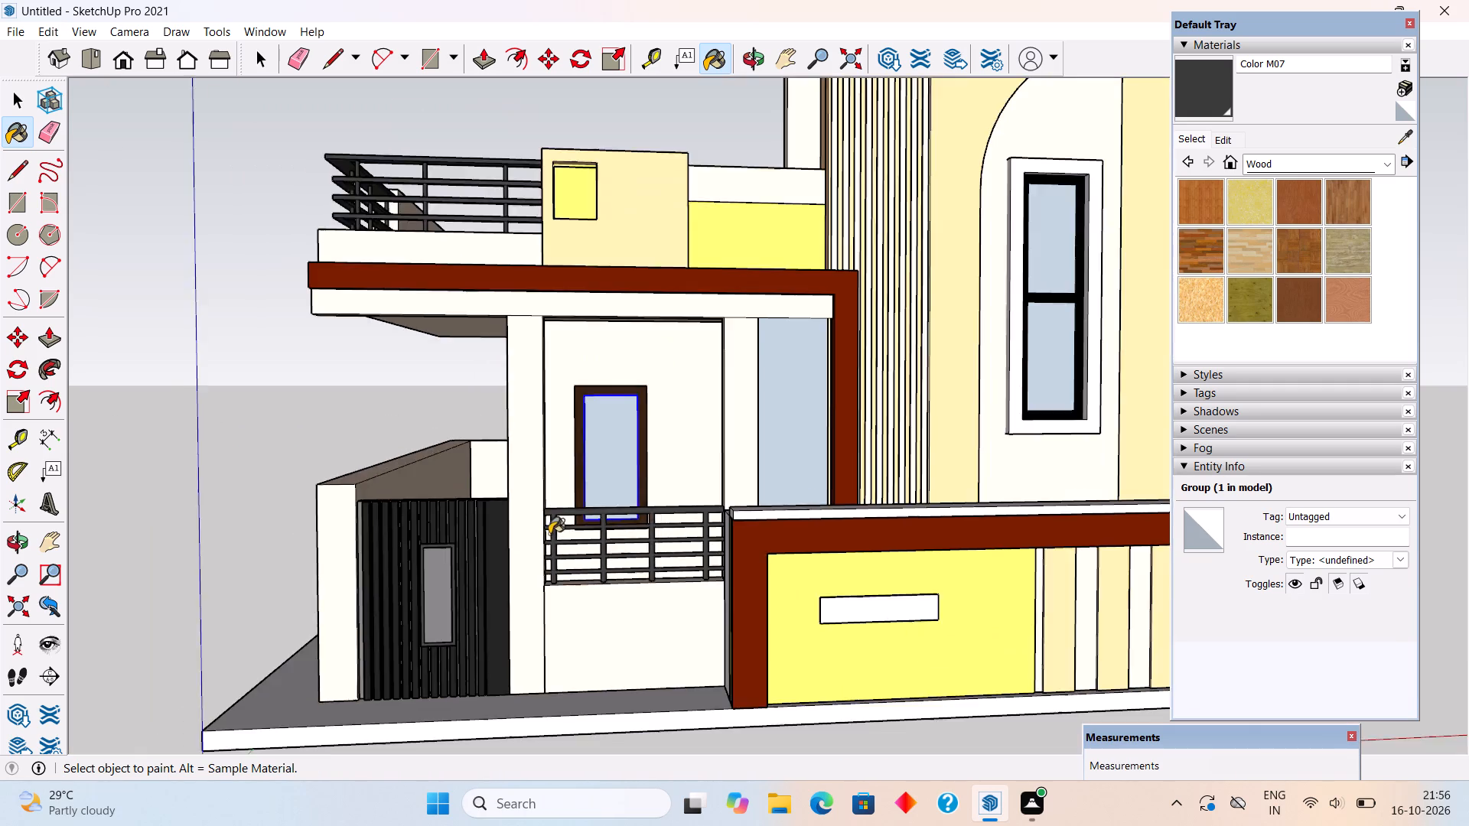
pyautogui.scroll(-3, 549, 534)
pyautogui.press('space')
# Apply Translucent Glass Gray to the ground-floor glass panel, both panes of the tall window, and the grille window's pane.
pyautogui.scroll(-4, 550, 533)
pyautogui.moveTo(555, 535); pyautogui.dragTo(555, 536, button='middle')
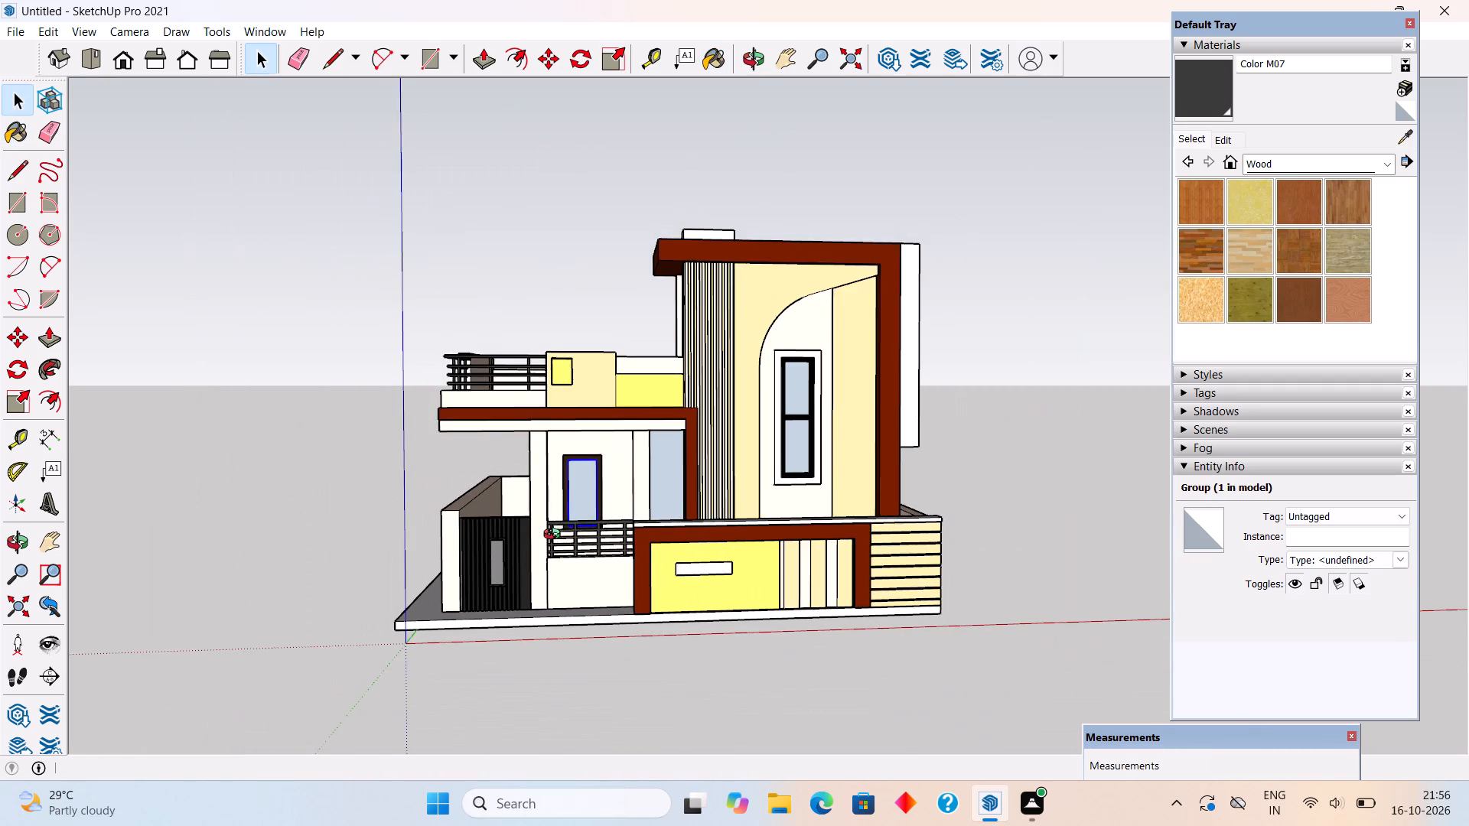
pyautogui.moveTo(555, 536); pyautogui.dragTo(549, 578, button='middle')
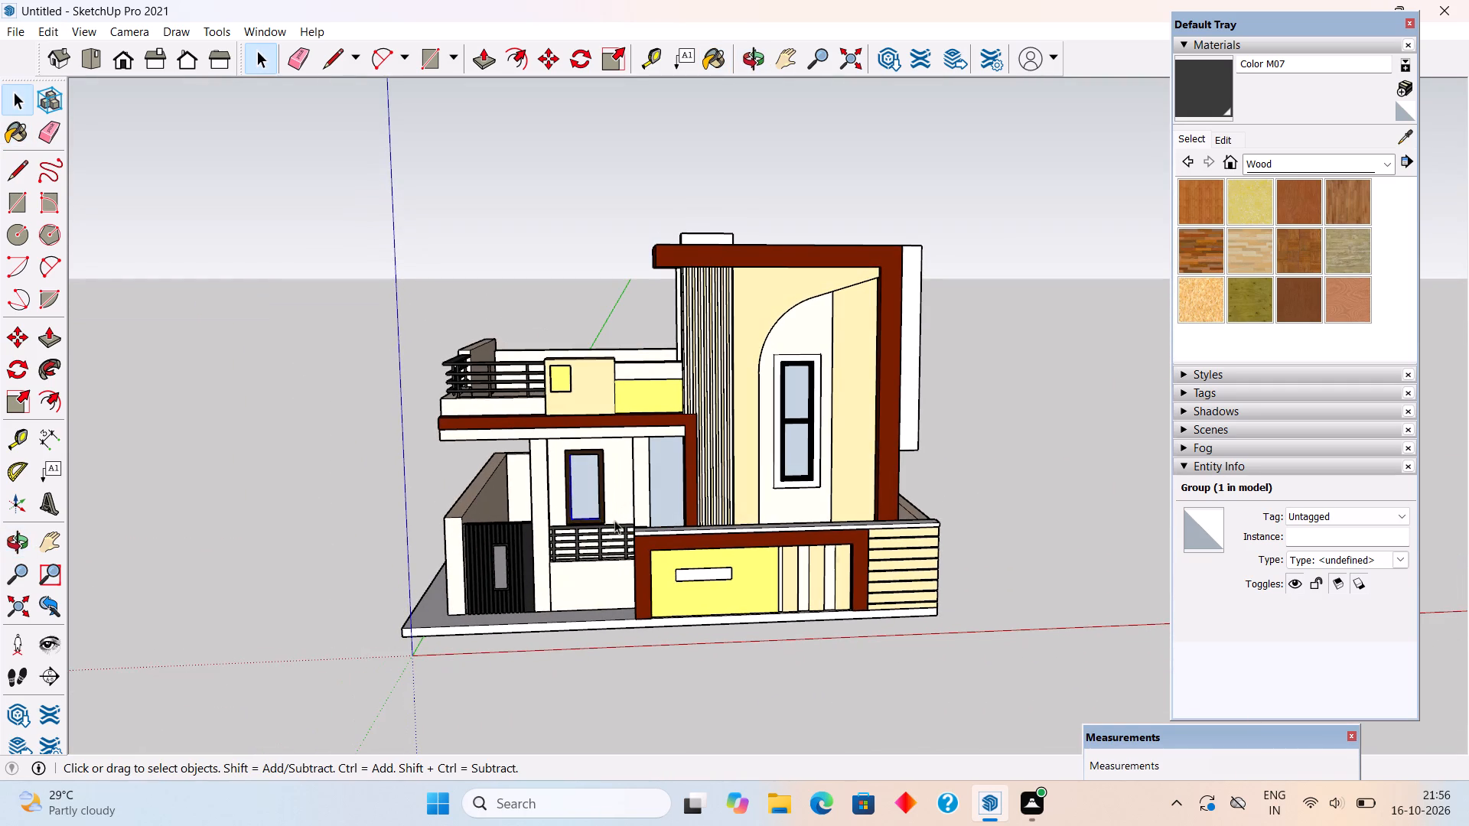
pyautogui.click(601, 223)
pyautogui.scroll(1, 681, 499)
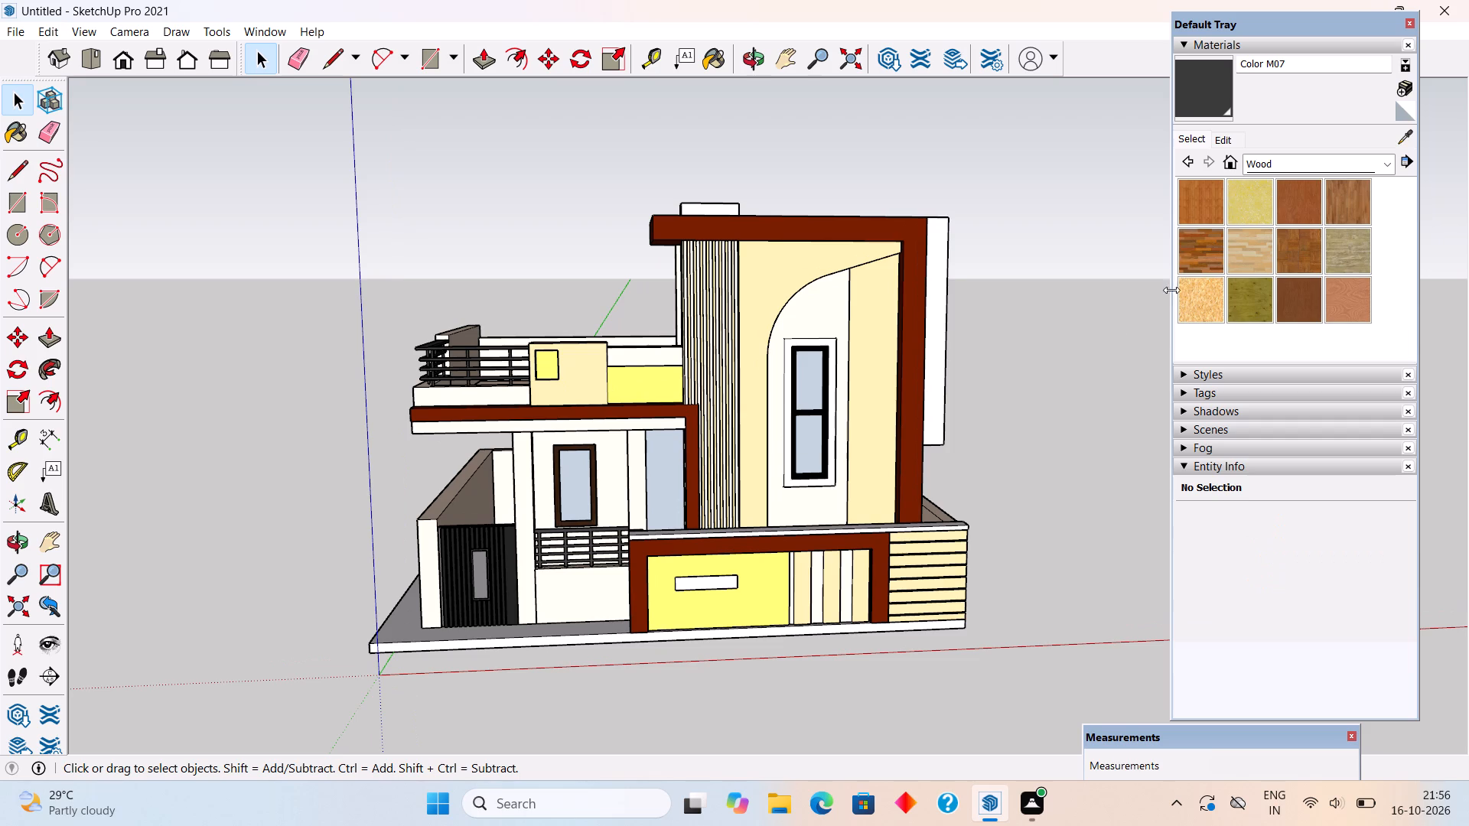
pyautogui.click(1358, 161)
pyautogui.click(1324, 254)
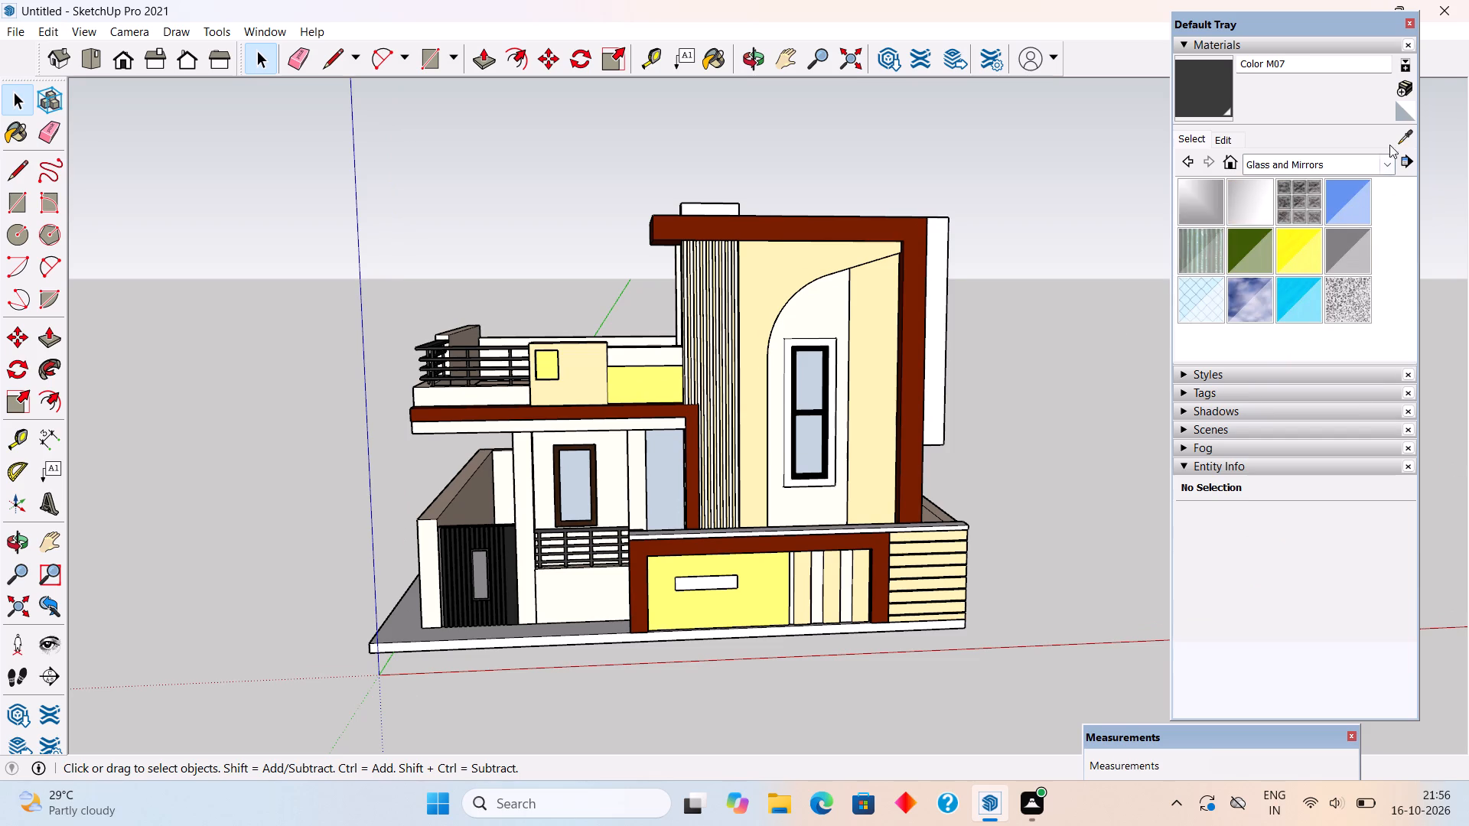
pyautogui.click(1350, 246)
pyautogui.scroll(3, 621, 469)
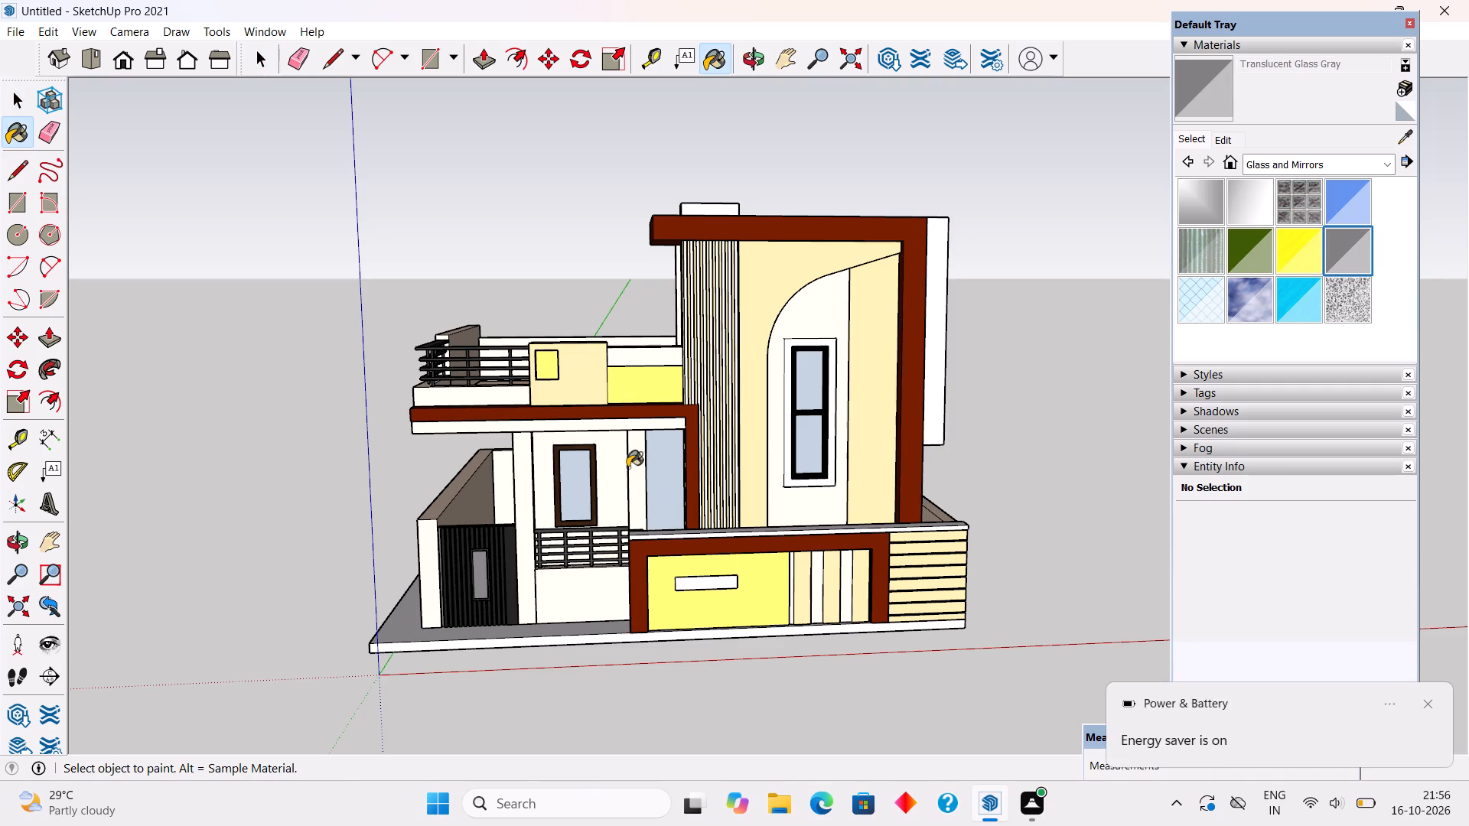
pyautogui.click(676, 457)
pyautogui.click(860, 363)
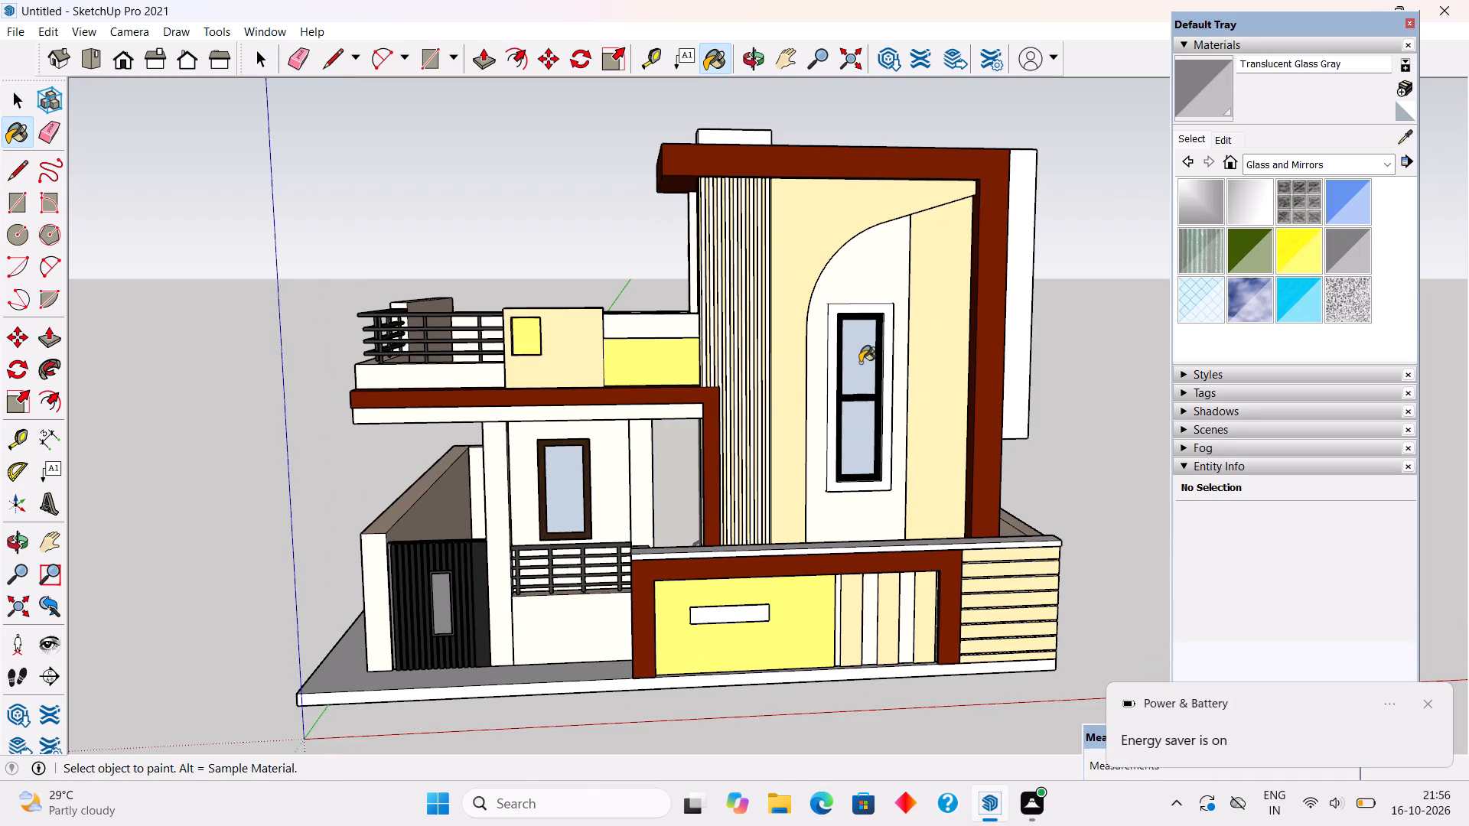
pyautogui.click(859, 431)
pyautogui.click(565, 486)
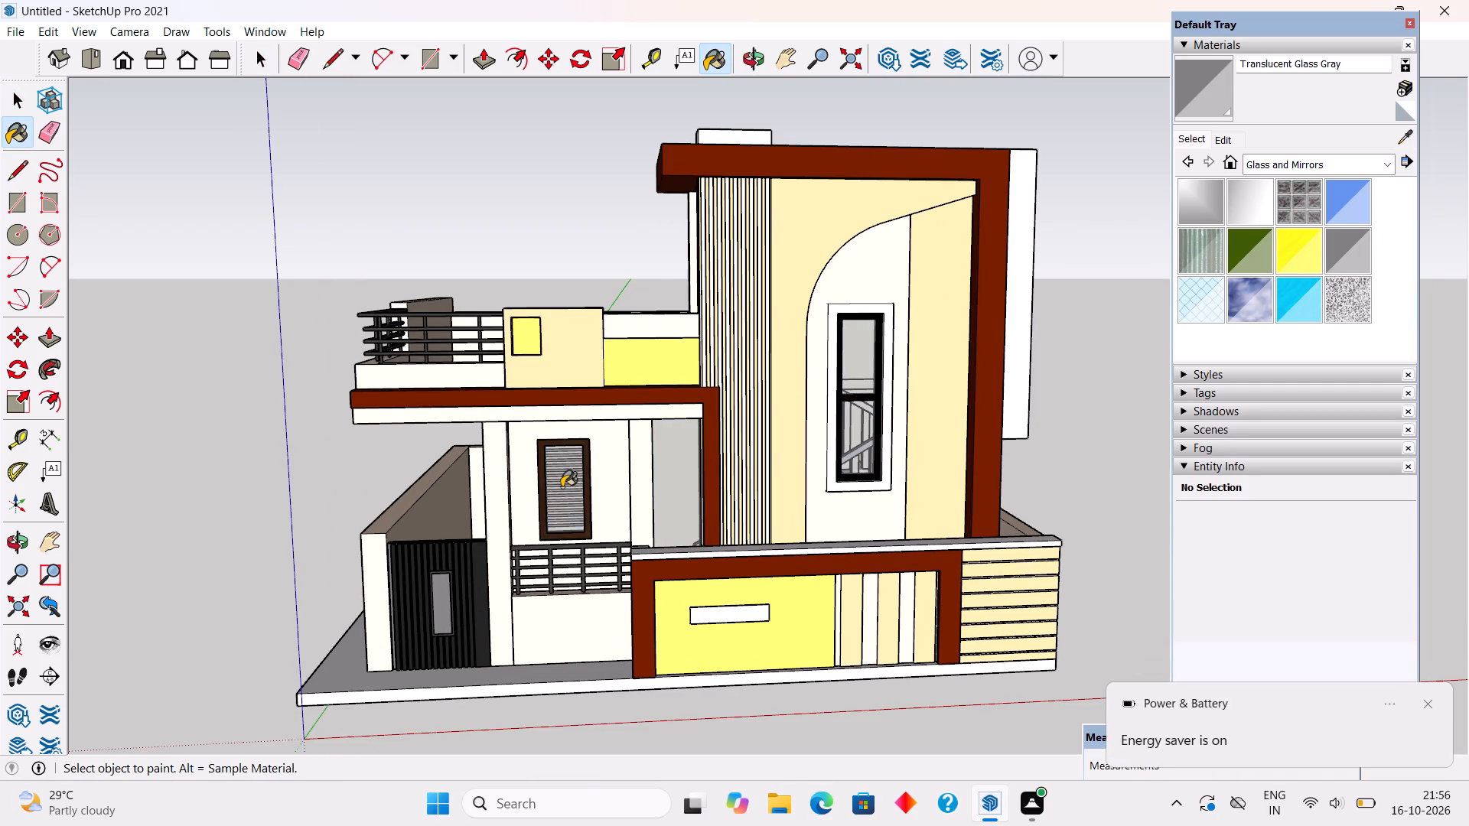
# Sample Color M07 from the upper balcony railing and paint the staircase handrails of both flights.
pyautogui.scroll(-1, 562, 487)
pyautogui.moveTo(562, 487); pyautogui.dragTo(1070, 475, button='middle')
pyautogui.scroll(3, 1082, 451)
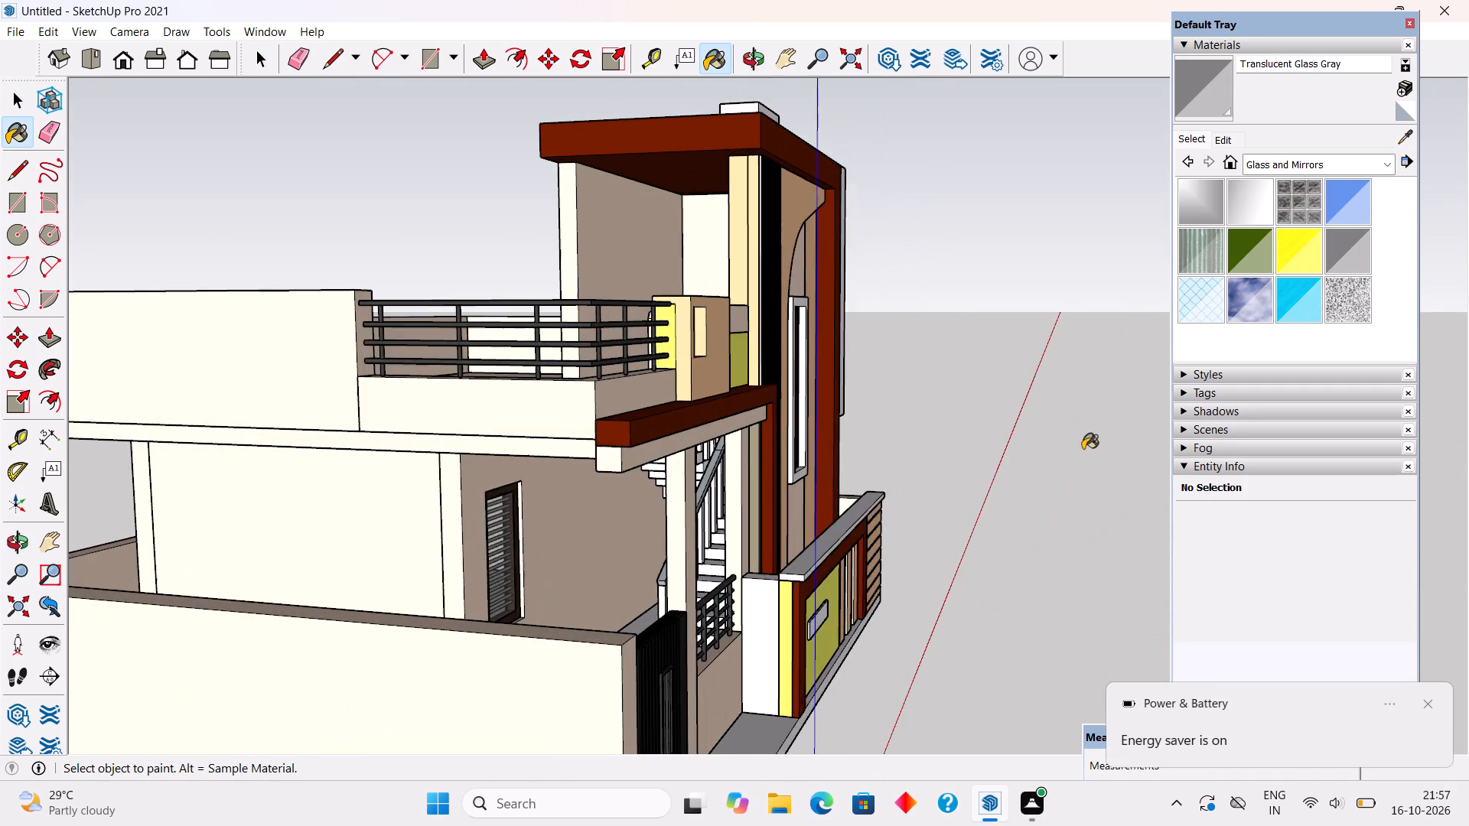
pyautogui.moveTo(757, 606); pyautogui.dragTo(884, 570, button='middle')
pyautogui.press('space')
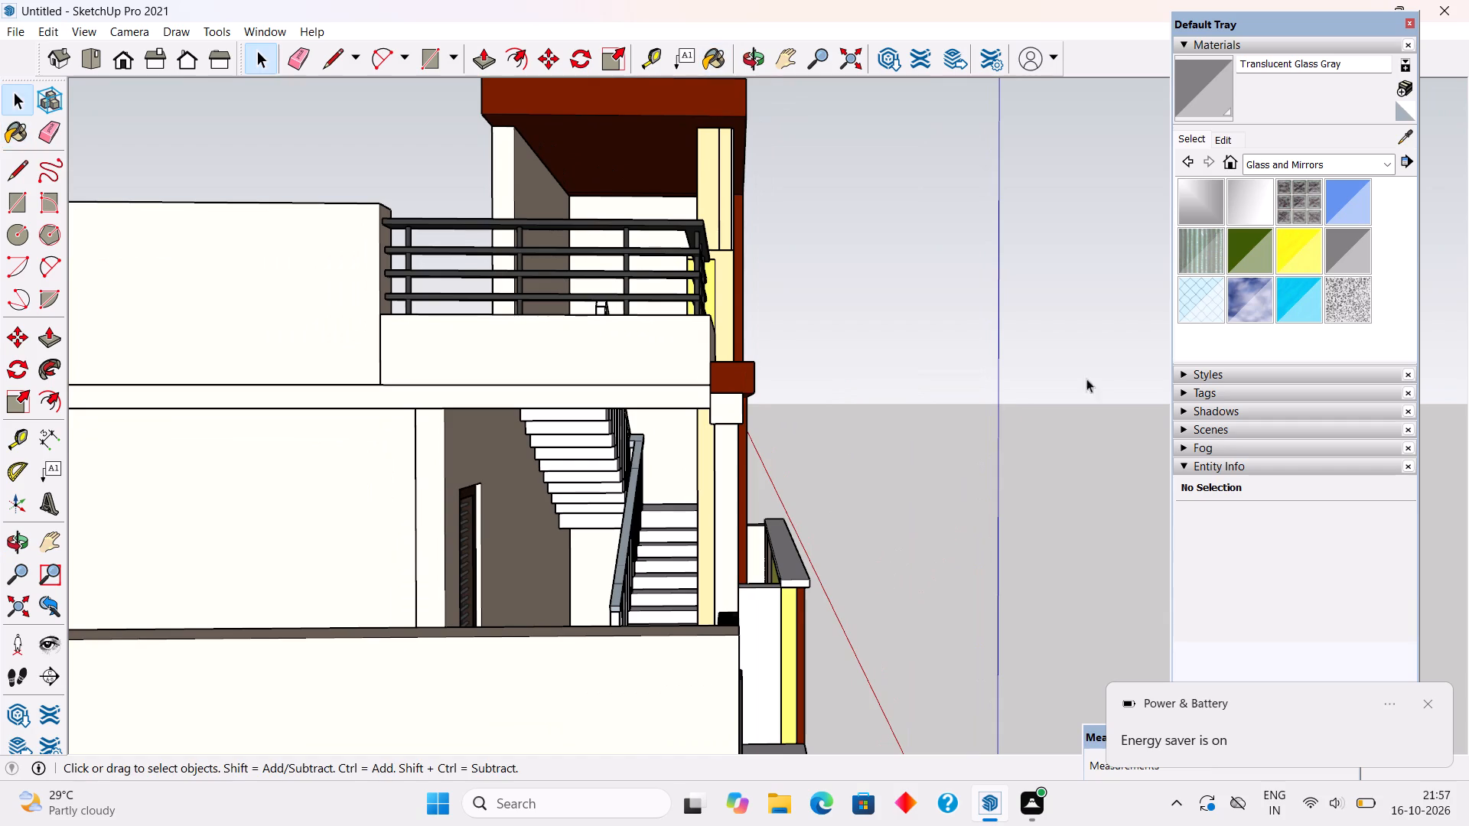
pyautogui.click(1294, 161)
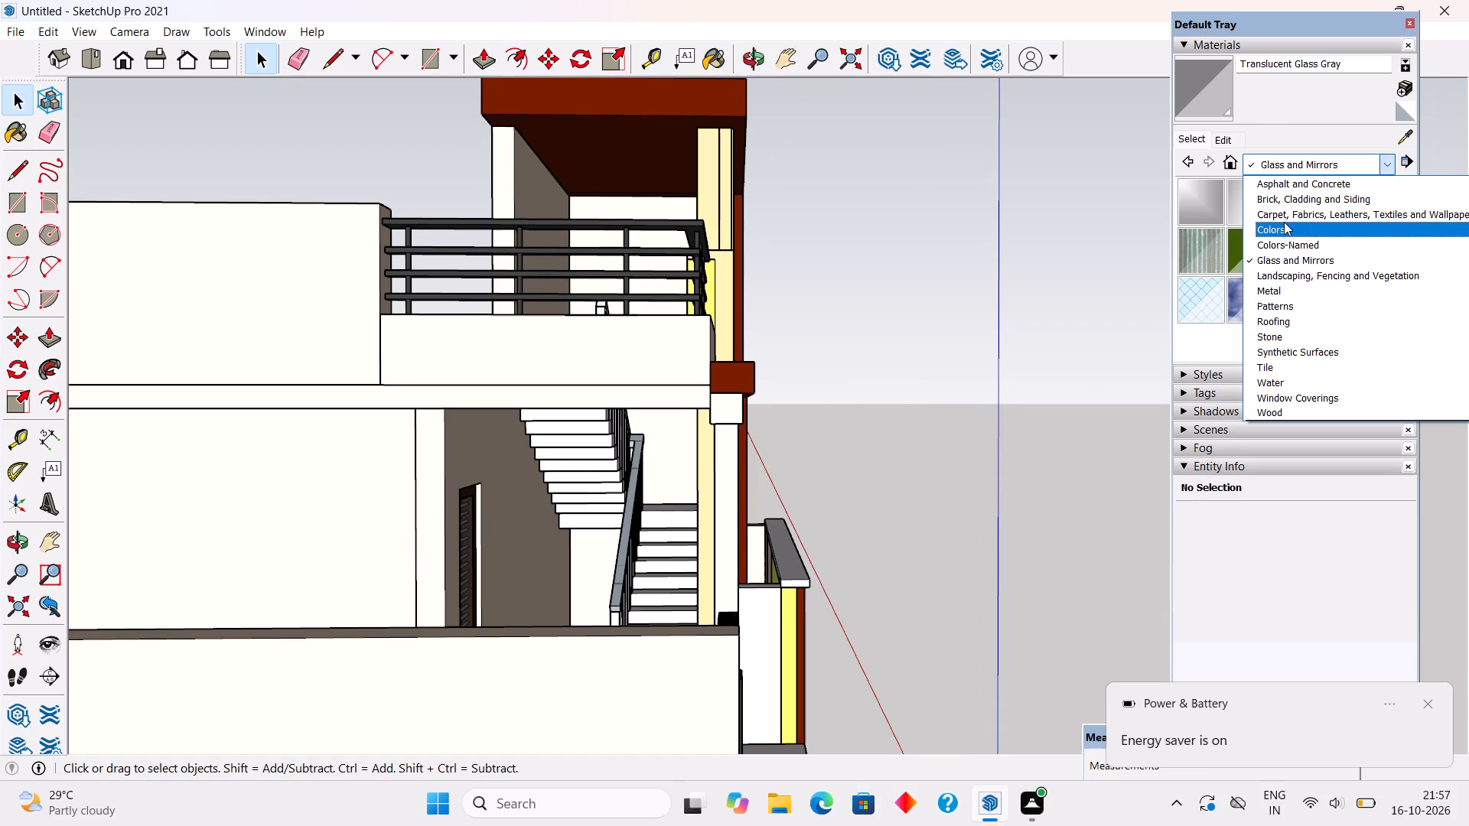
pyautogui.click(922, 301)
pyautogui.click(1401, 138)
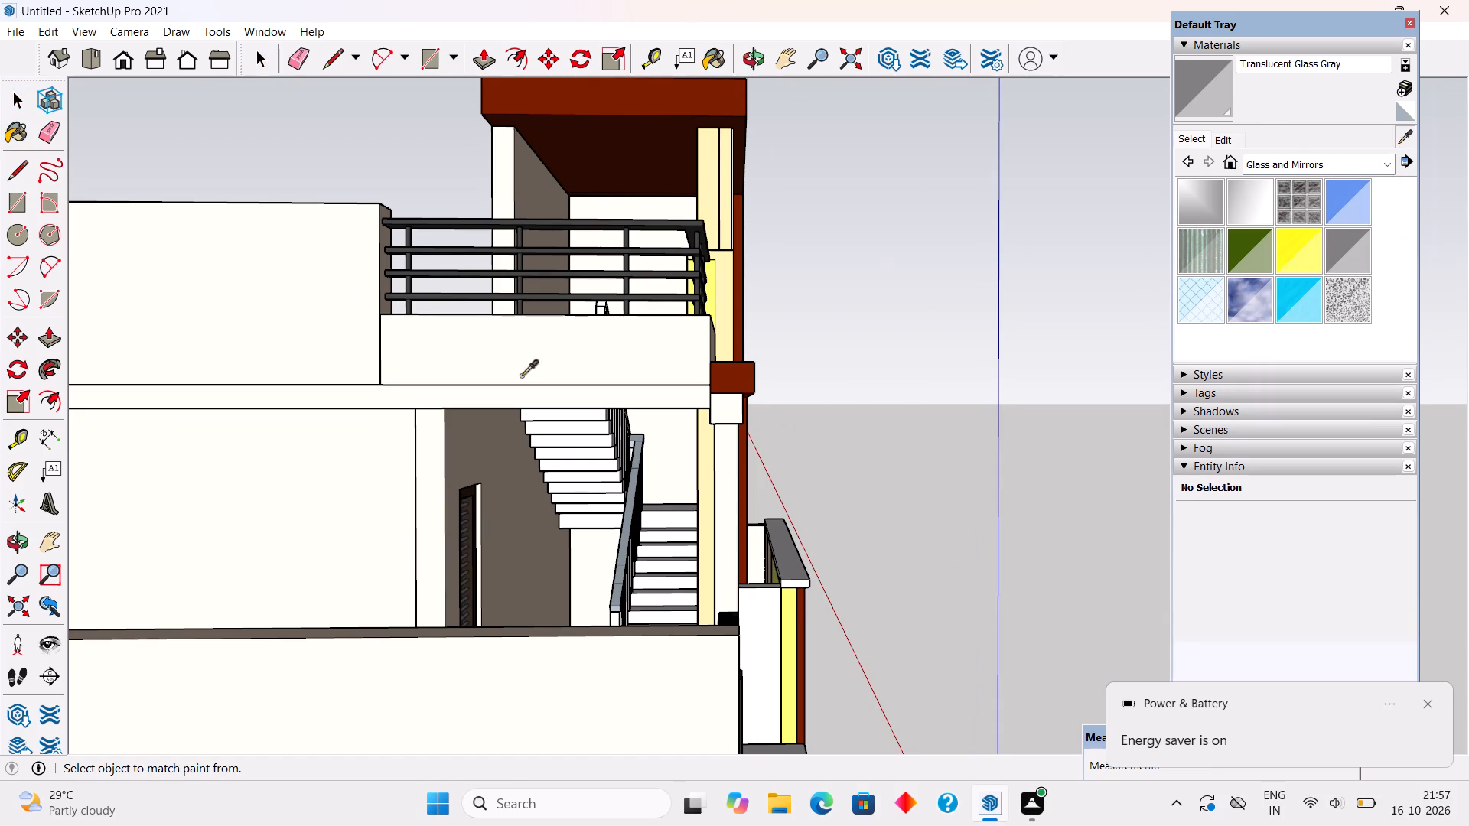
pyautogui.click(464, 218)
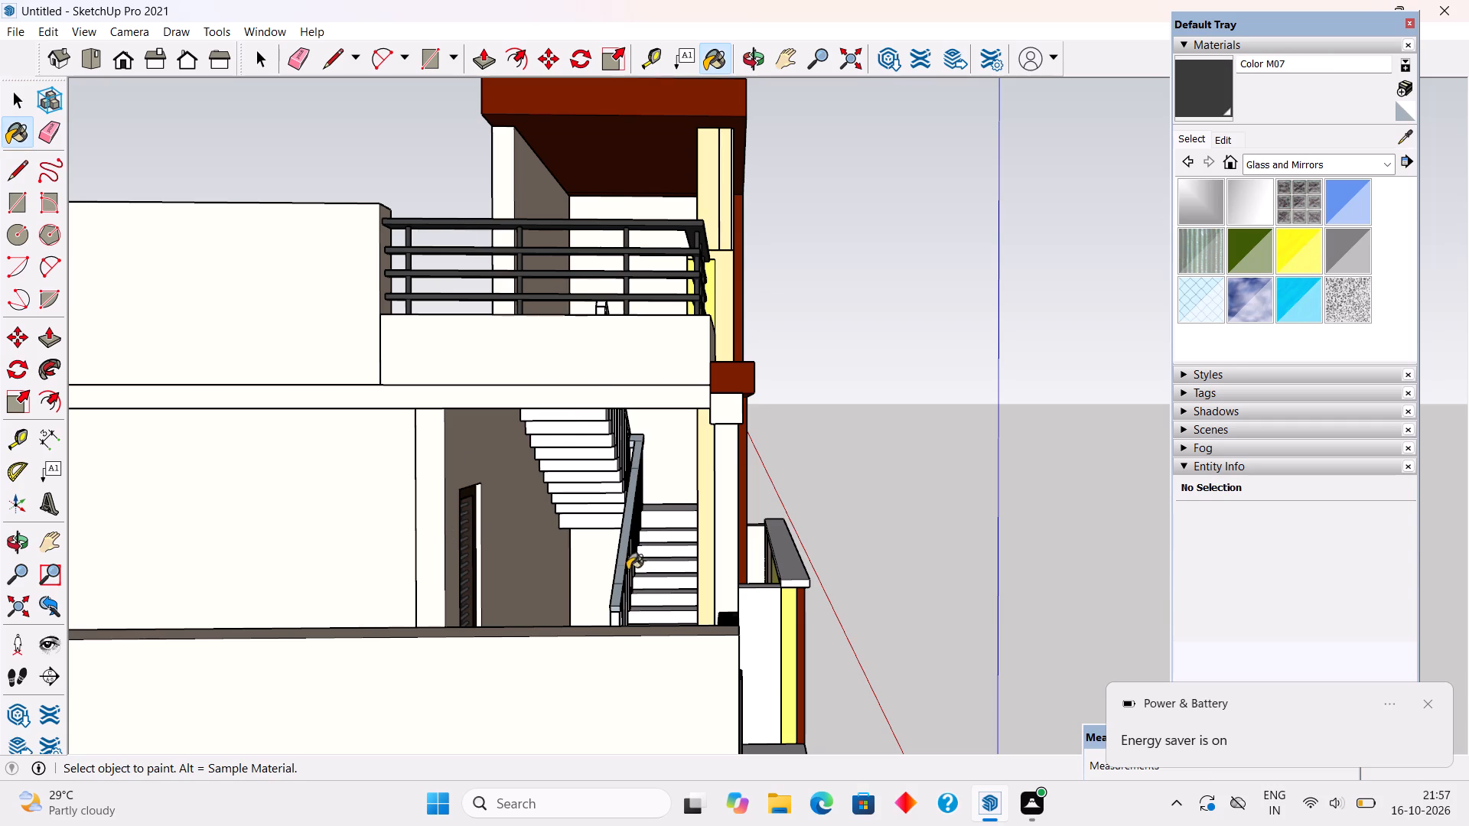
pyautogui.click(622, 575)
pyautogui.moveTo(614, 479); pyautogui.dragTo(598, 551, button='middle')
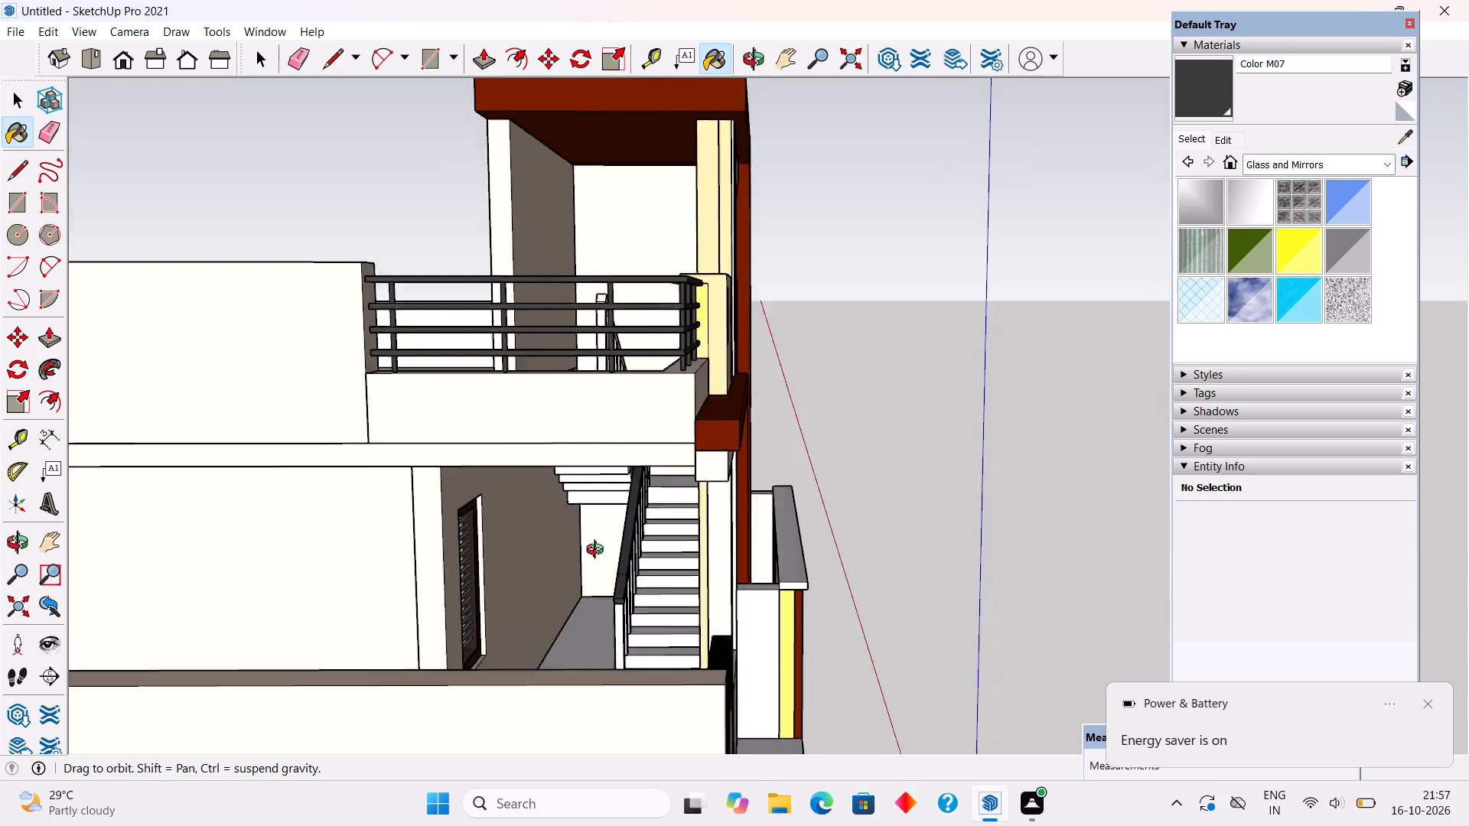
pyautogui.moveTo(598, 551); pyautogui.dragTo(642, 763, button='middle')
pyautogui.scroll(8, 590, 281)
pyautogui.click(596, 300)
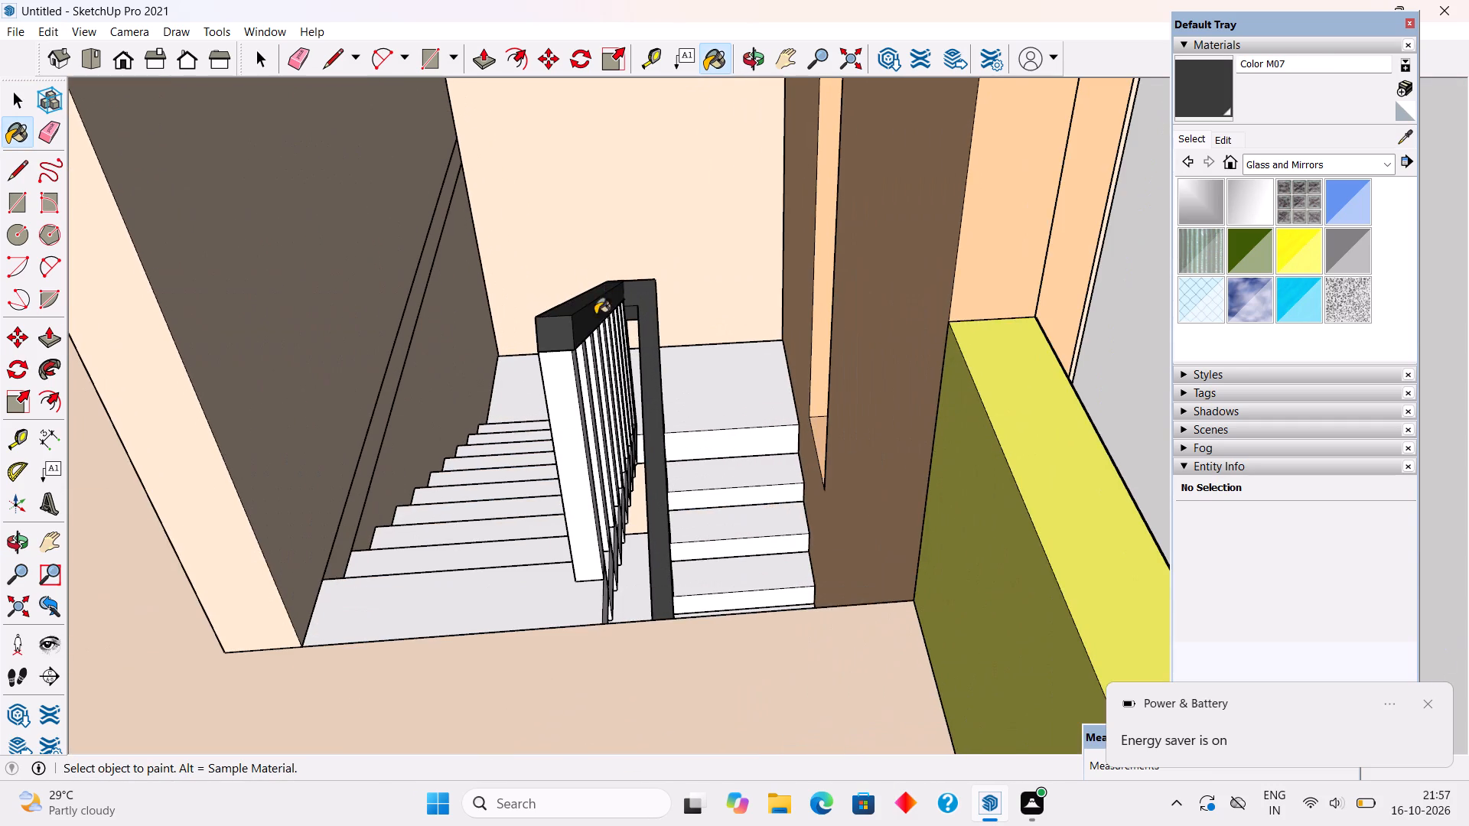
# Paint the balusters beneath the upper stair flight's handrail with Color M07.
pyautogui.moveTo(581, 348); pyautogui.dragTo(521, 325, button='middle')
pyautogui.click(516, 350)
pyautogui.moveTo(581, 365); pyautogui.dragTo(528, 369, button='middle')
pyautogui.click(502, 382)
pyautogui.click(532, 363)
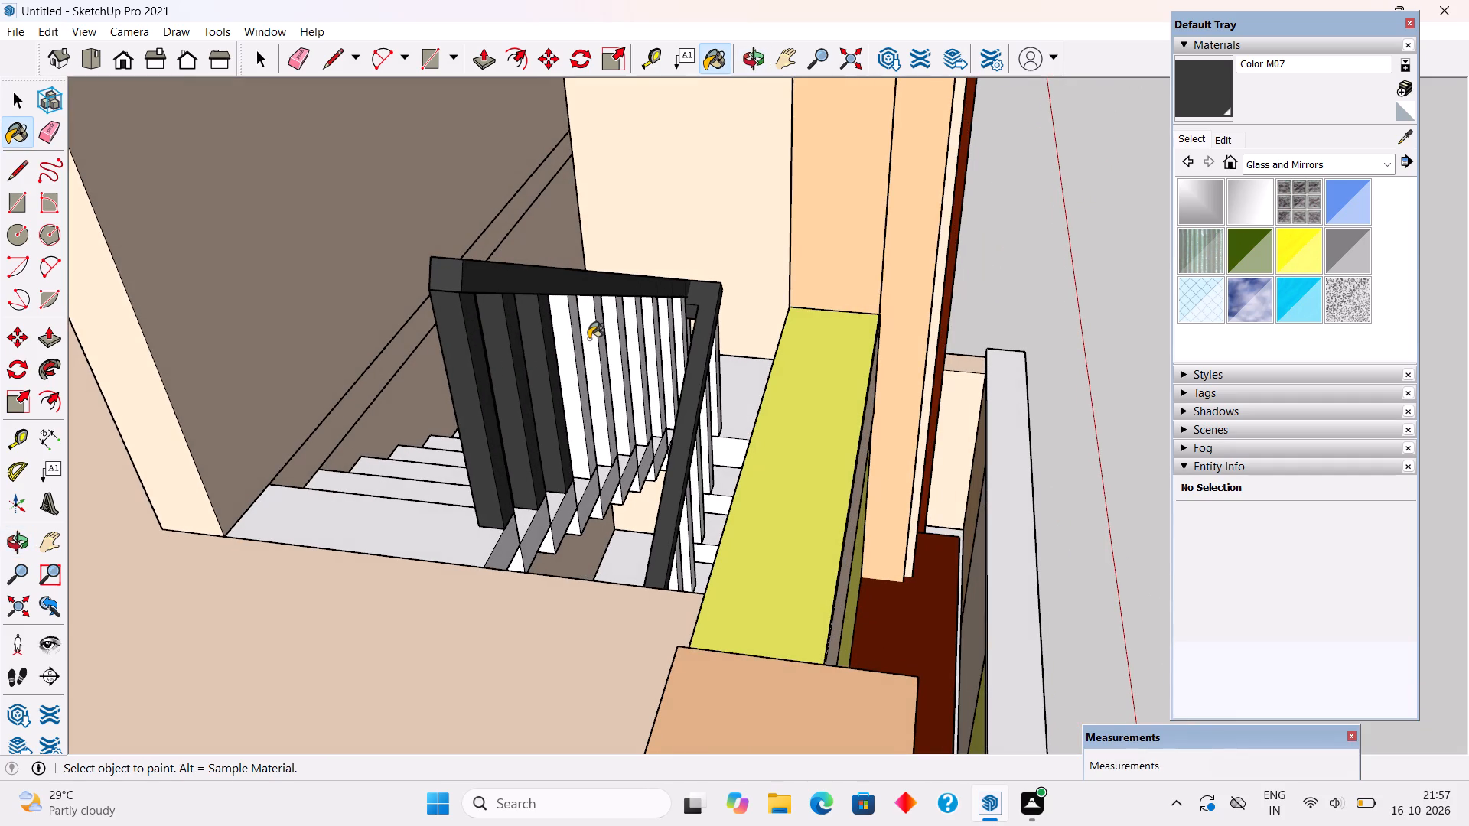
pyautogui.click(575, 365)
pyautogui.click(588, 348)
pyautogui.click(613, 329)
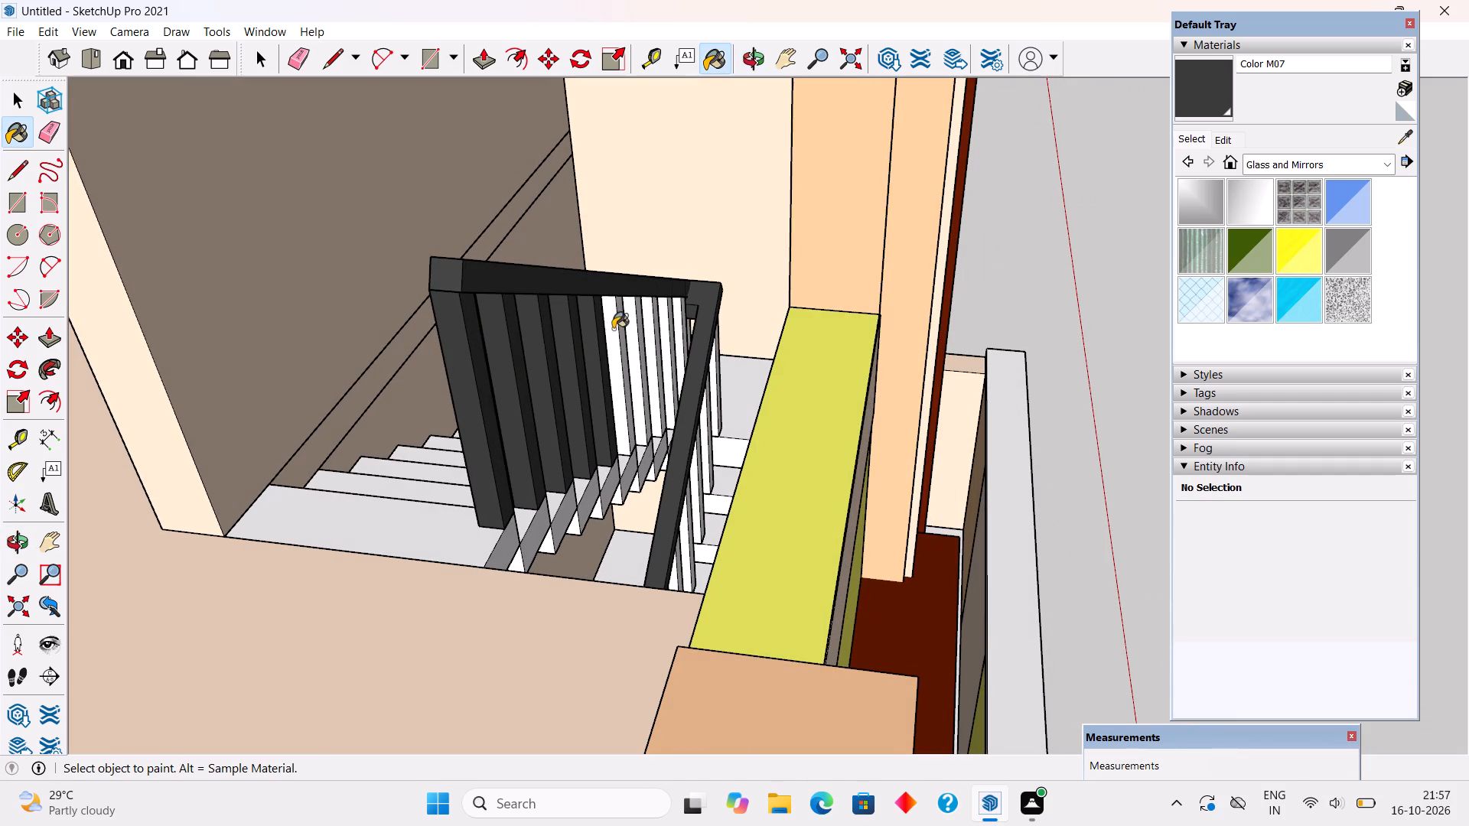
pyautogui.click(632, 317)
pyautogui.click(650, 315)
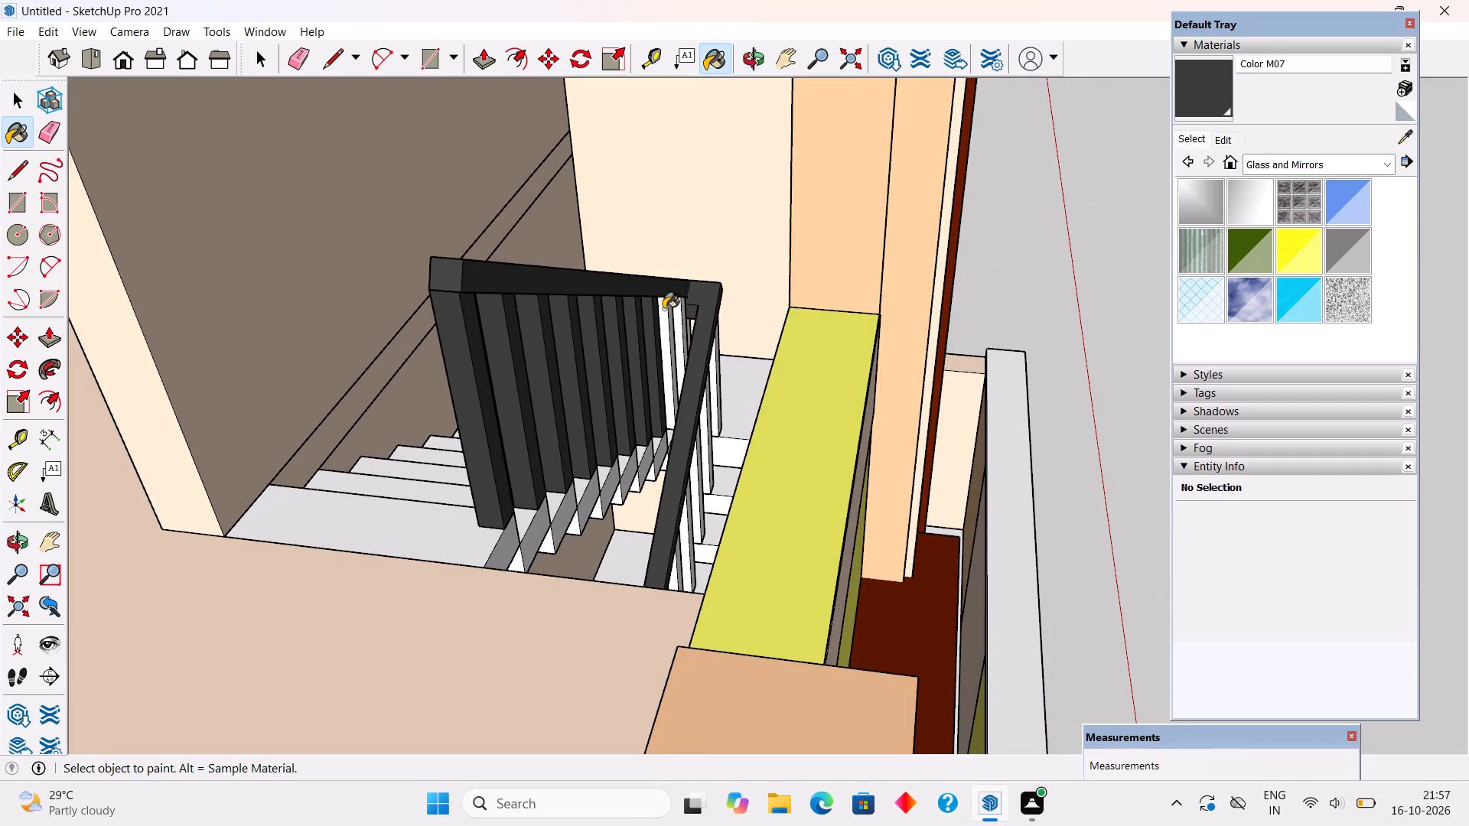
pyautogui.click(663, 309)
pyautogui.click(679, 307)
# Paint the lower flight's topmost baluster and the remaining unpainted baluster beside the landing with Color M07.
pyautogui.scroll(9, 710, 351)
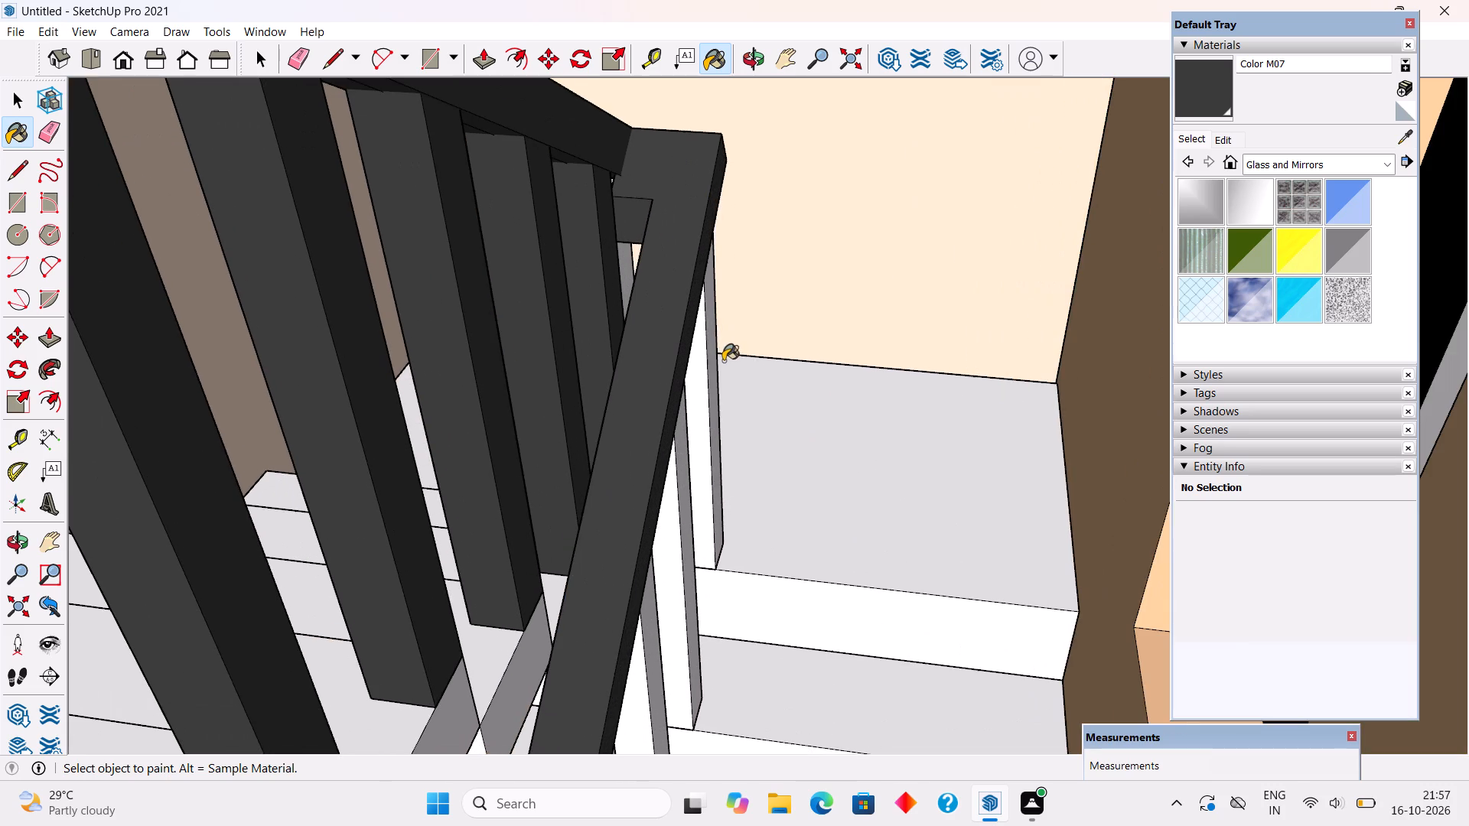
pyautogui.click(722, 361)
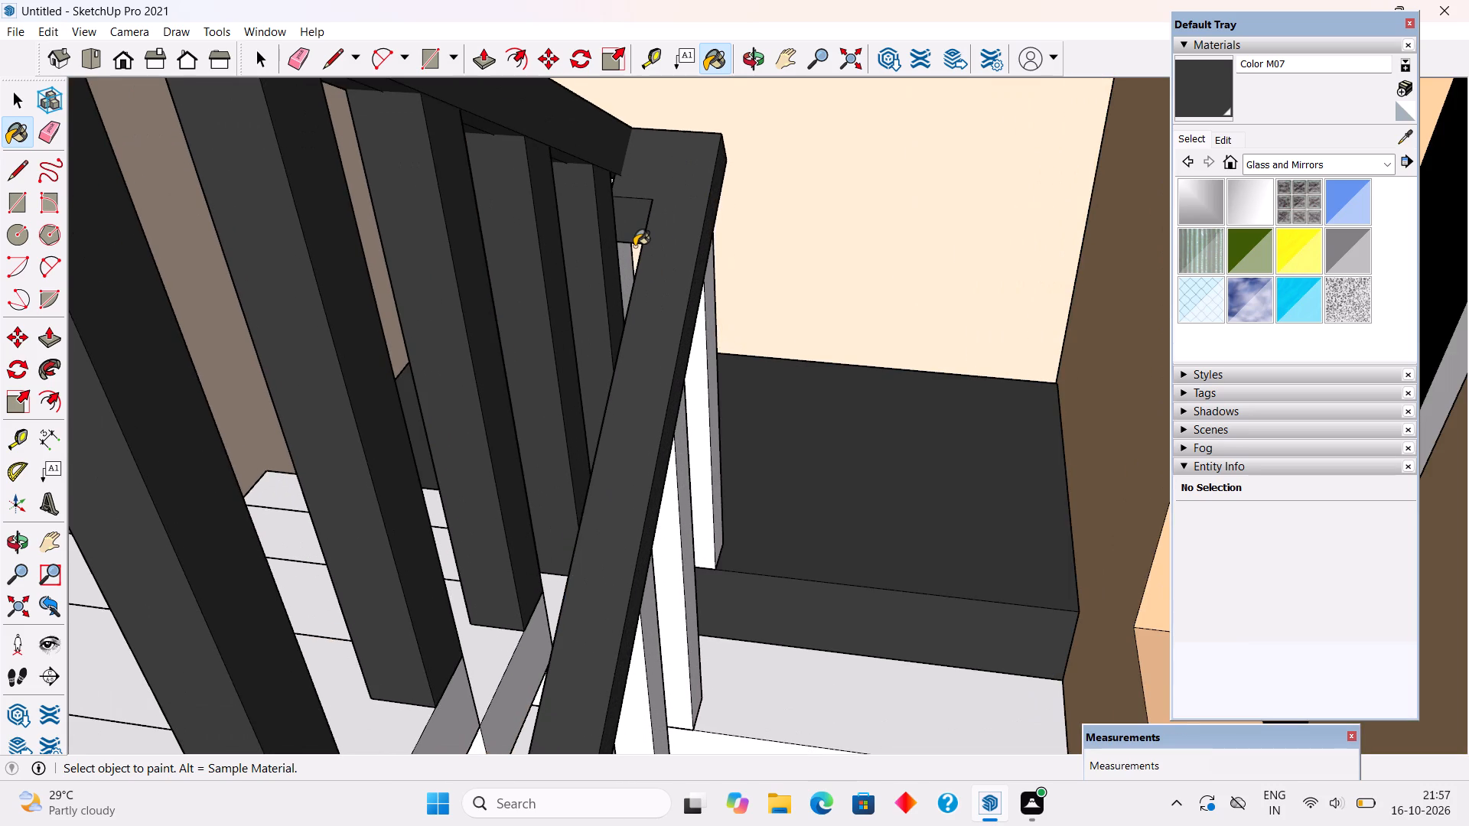
pyautogui.hotkey('ctrl', 'z')
pyautogui.click(710, 346)
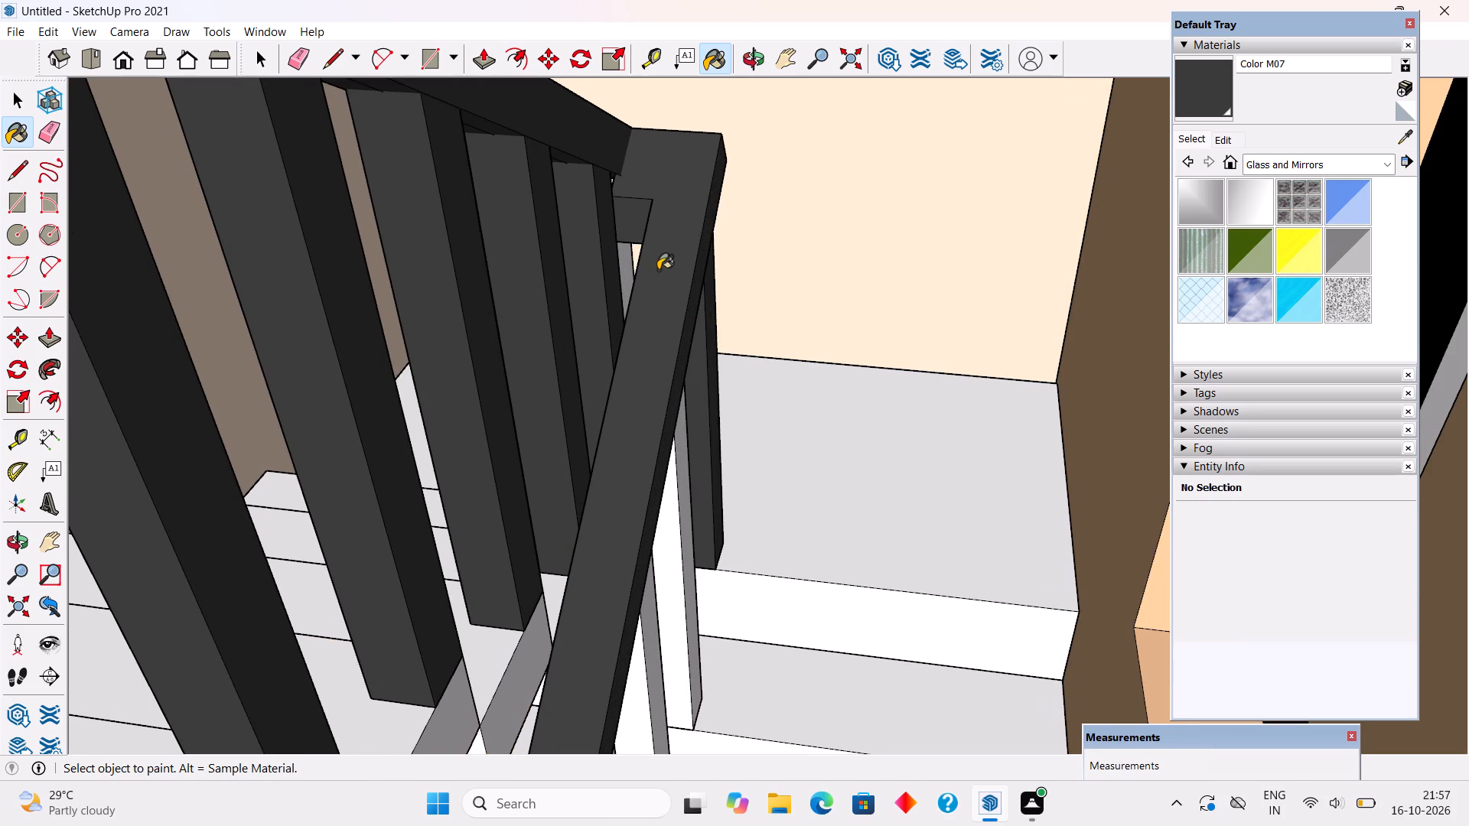
pyautogui.click(634, 254)
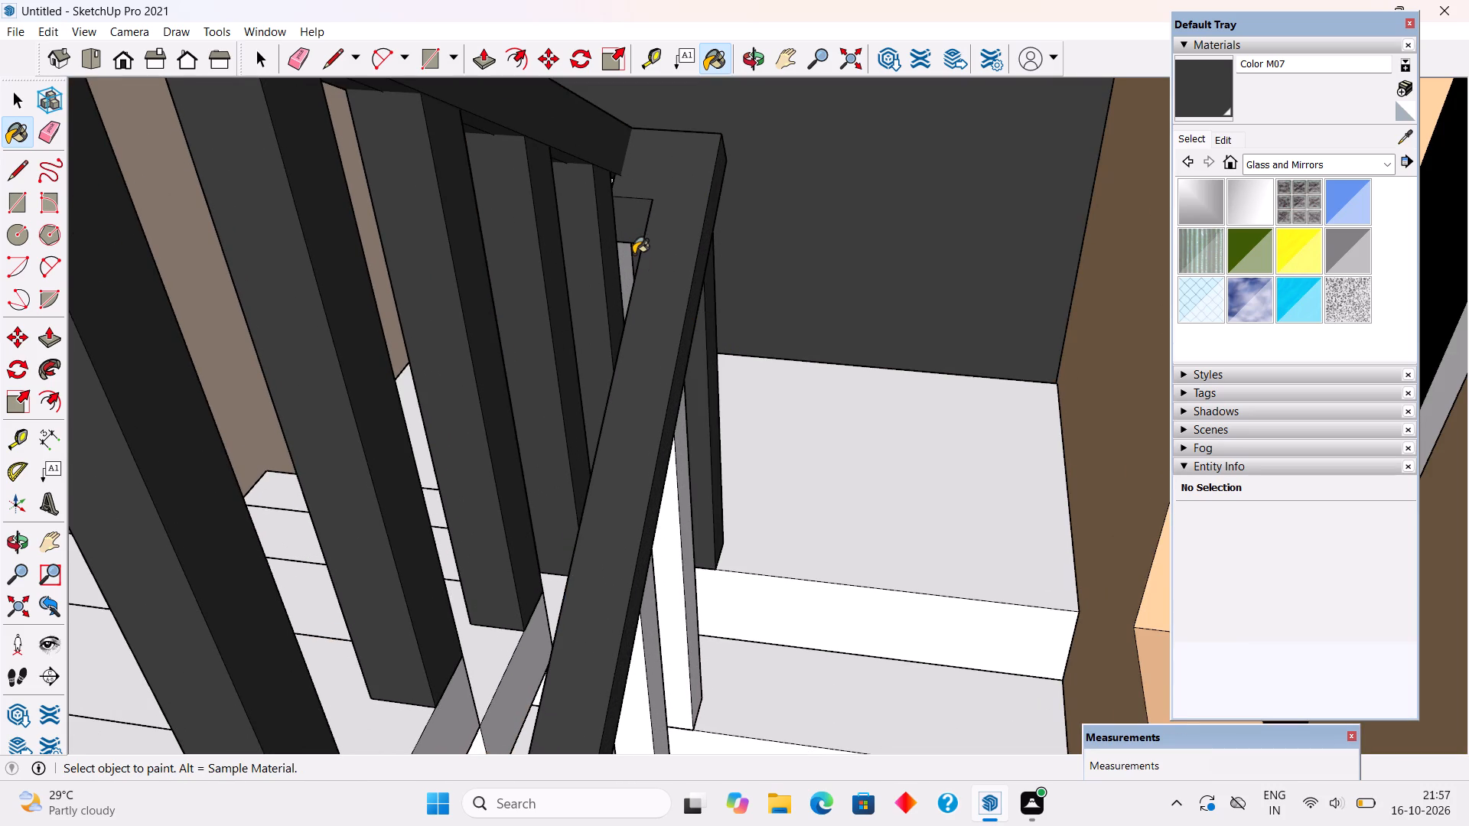
pyautogui.hotkey('ctrl', 'z')
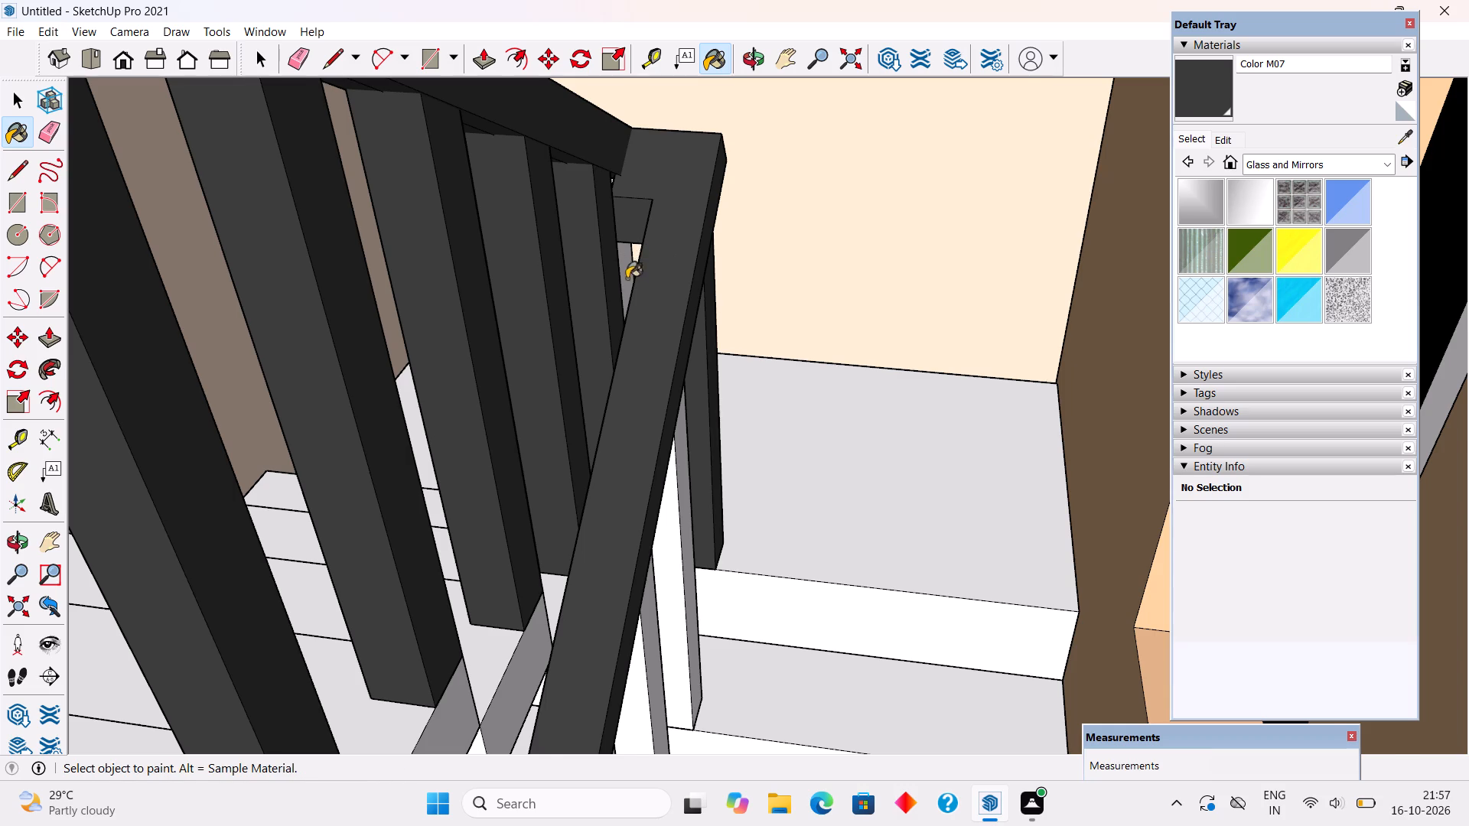
pyautogui.moveTo(629, 285); pyautogui.dragTo(532, 356, button='middle')
pyautogui.scroll(15, 640, 236)
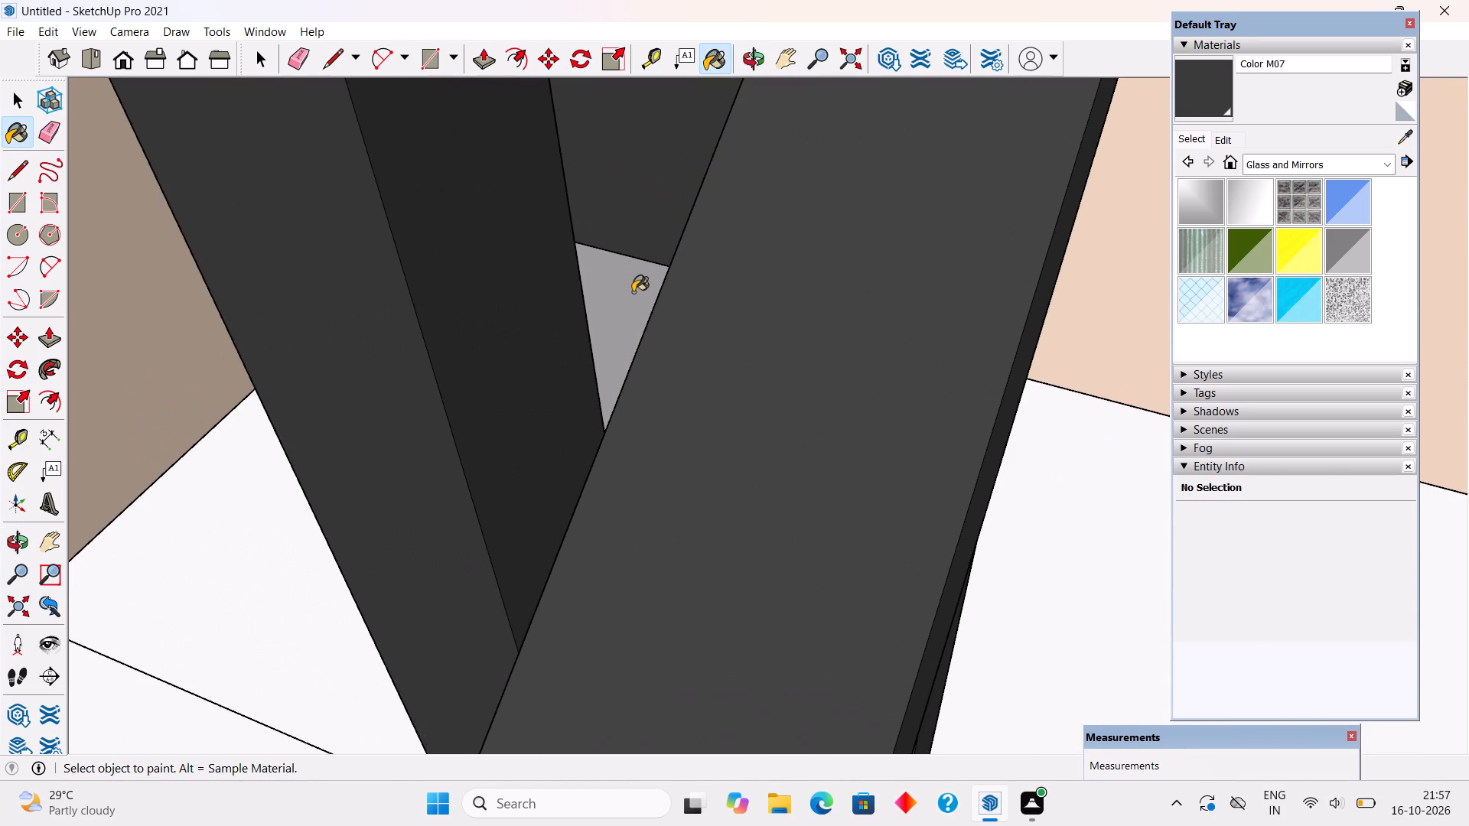
pyautogui.click(633, 292)
# Paint the remaining white balusters of the lower stair flight with Color M07, down to the bottom post.
pyautogui.scroll(-20, 633, 292)
pyautogui.scroll(-2, 633, 292)
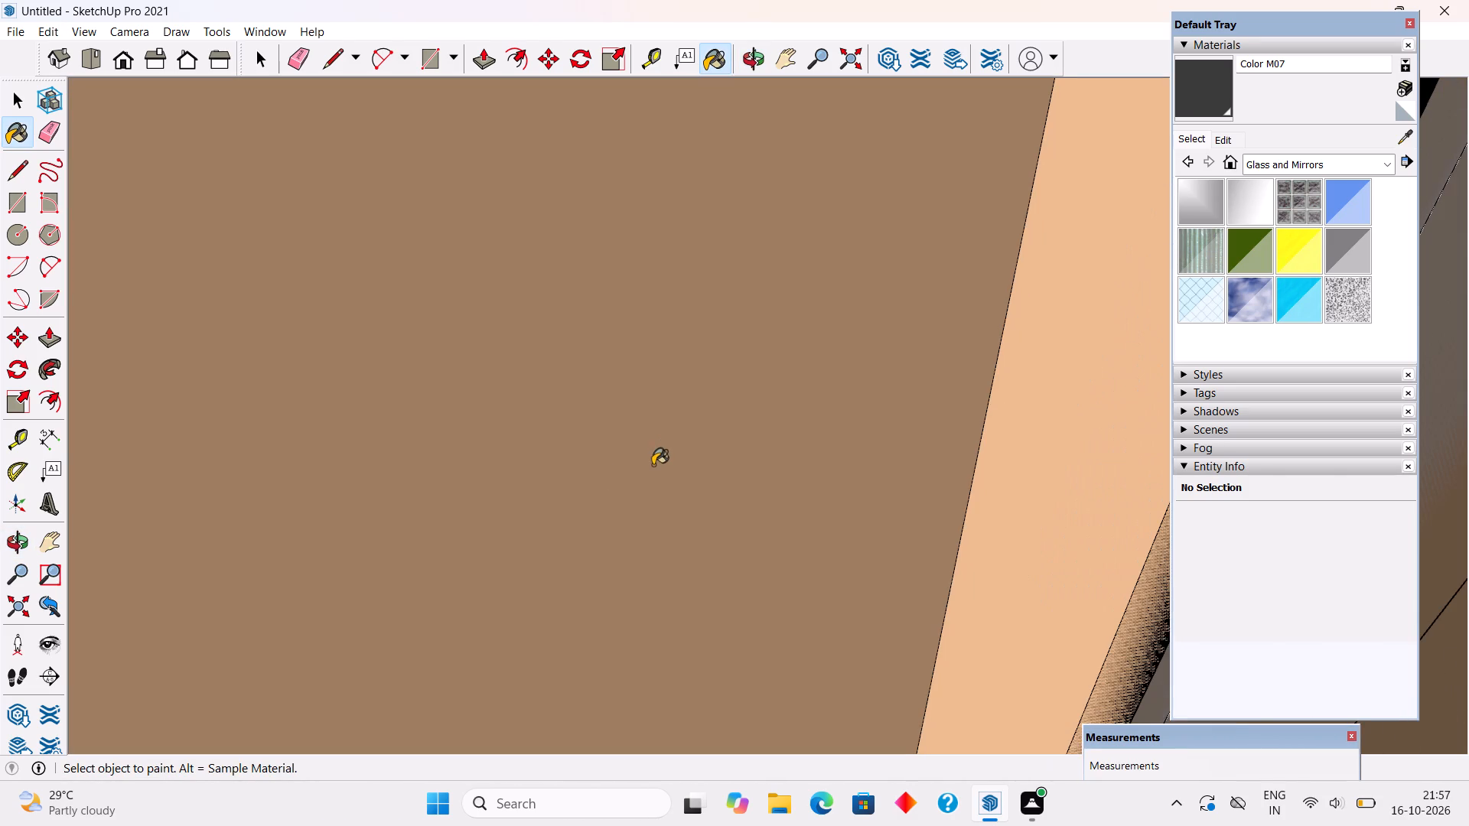
pyautogui.click(17, 605)
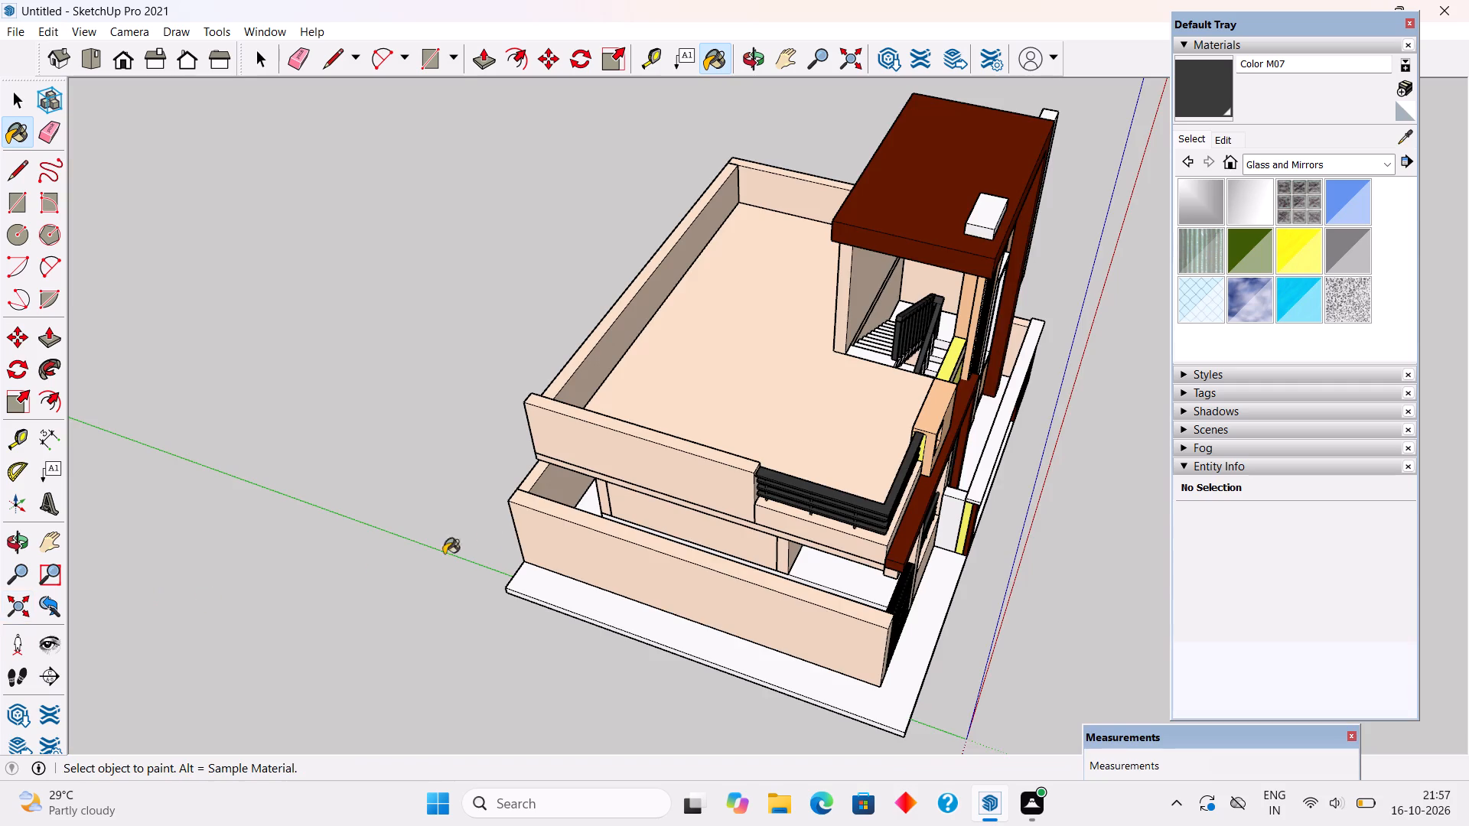
pyautogui.moveTo(762, 561); pyautogui.dragTo(804, 339, button='middle')
pyautogui.scroll(4, 837, 366)
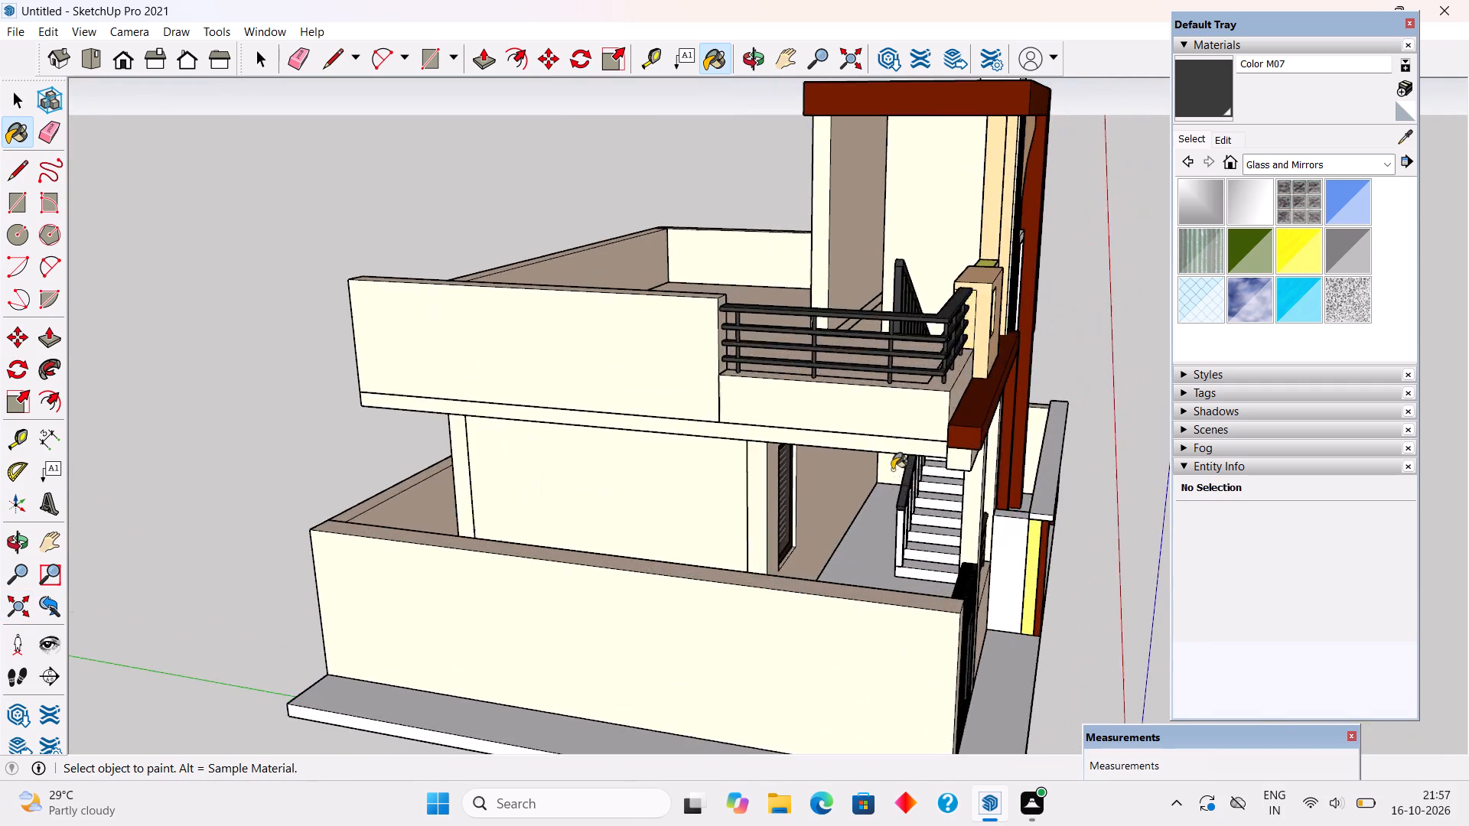
pyautogui.scroll(10, 892, 470)
pyautogui.moveTo(923, 467); pyautogui.dragTo(896, 419, button='middle')
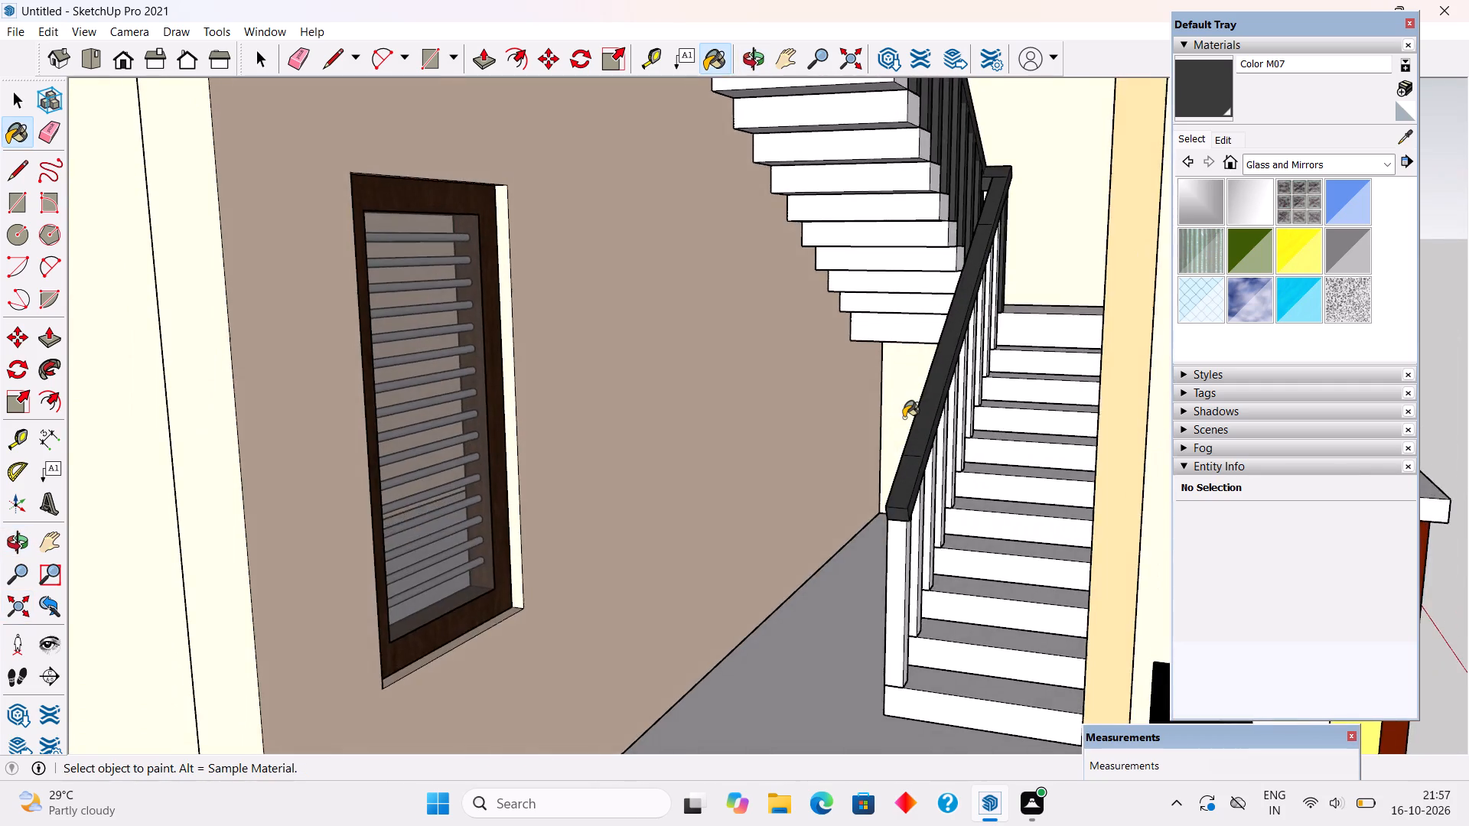
pyautogui.scroll(4, 904, 418)
pyautogui.moveTo(897, 404); pyautogui.dragTo(837, 335, button='middle')
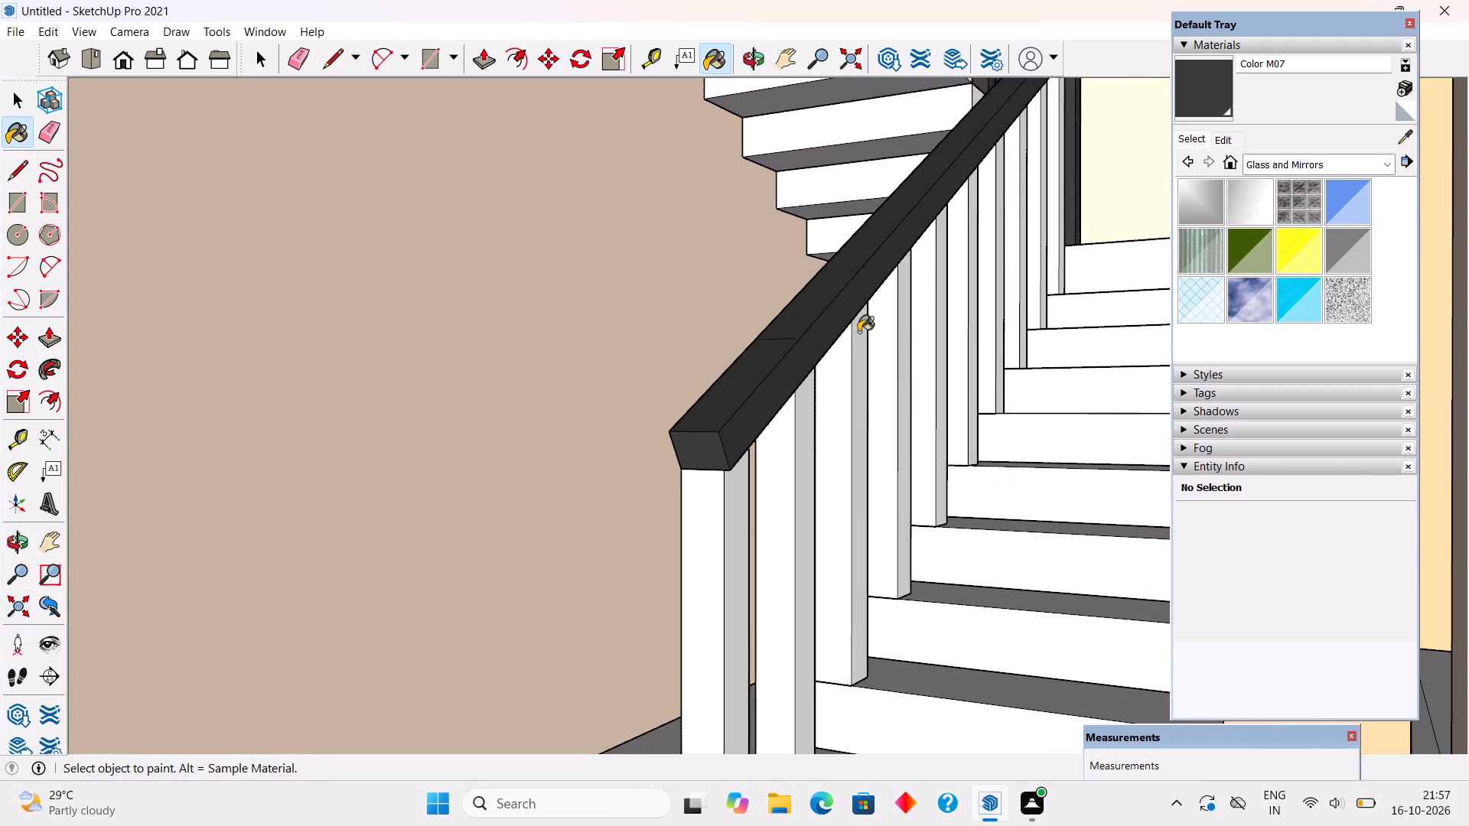
pyautogui.click(1054, 194)
pyautogui.click(1038, 193)
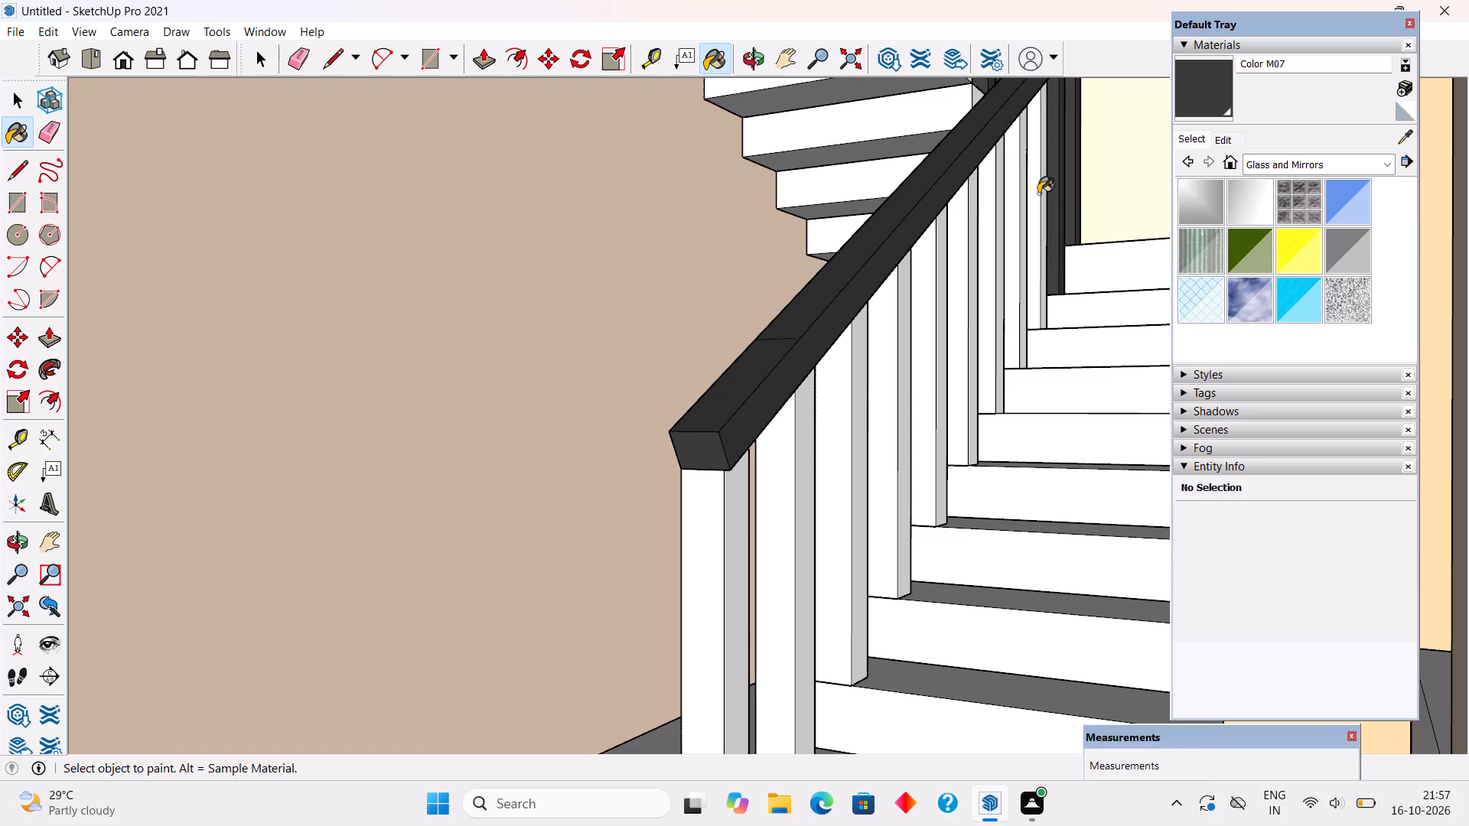
pyautogui.click(1018, 229)
pyautogui.click(992, 241)
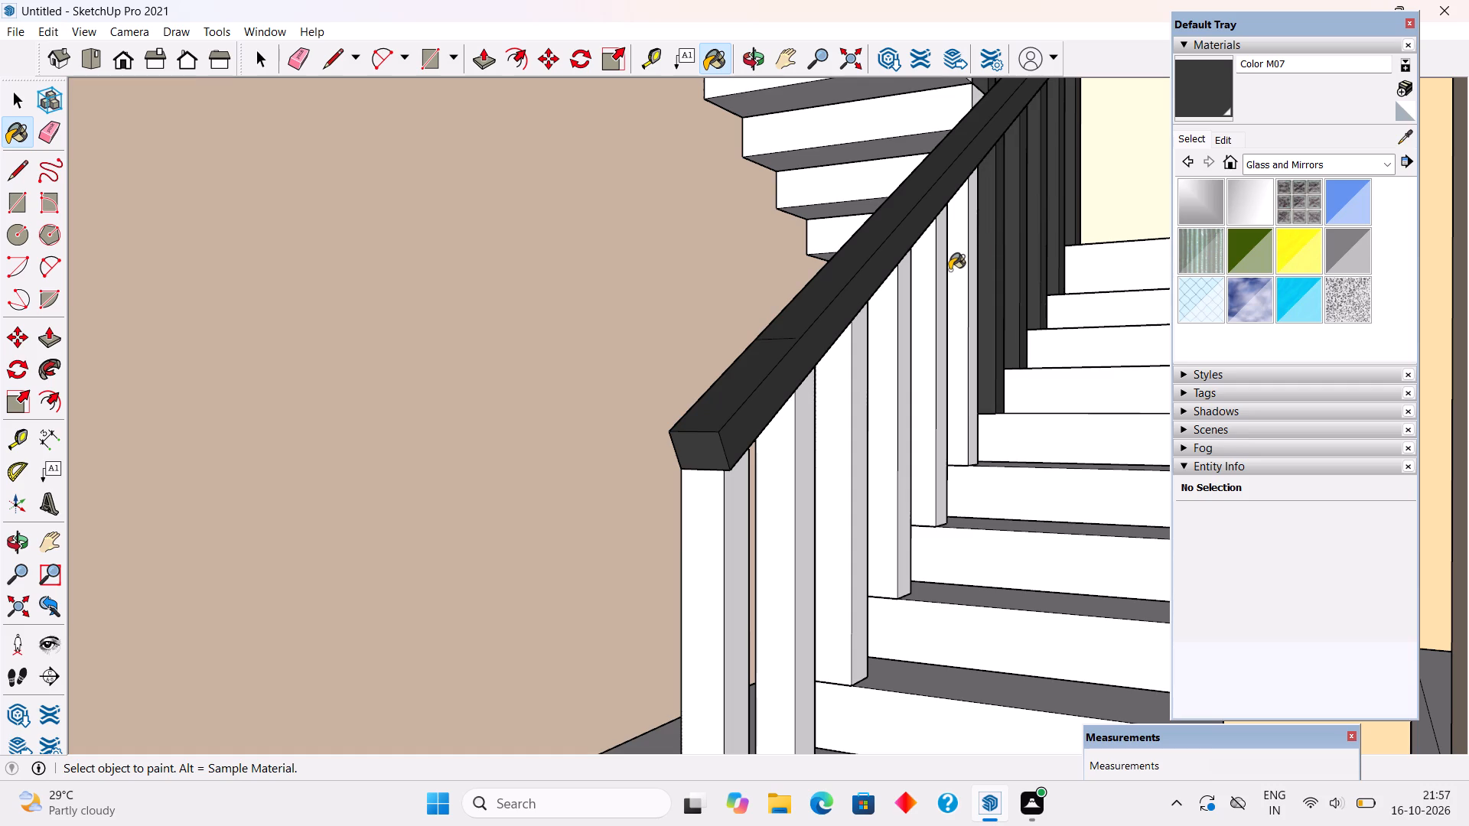
pyautogui.click(956, 270)
pyautogui.click(944, 294)
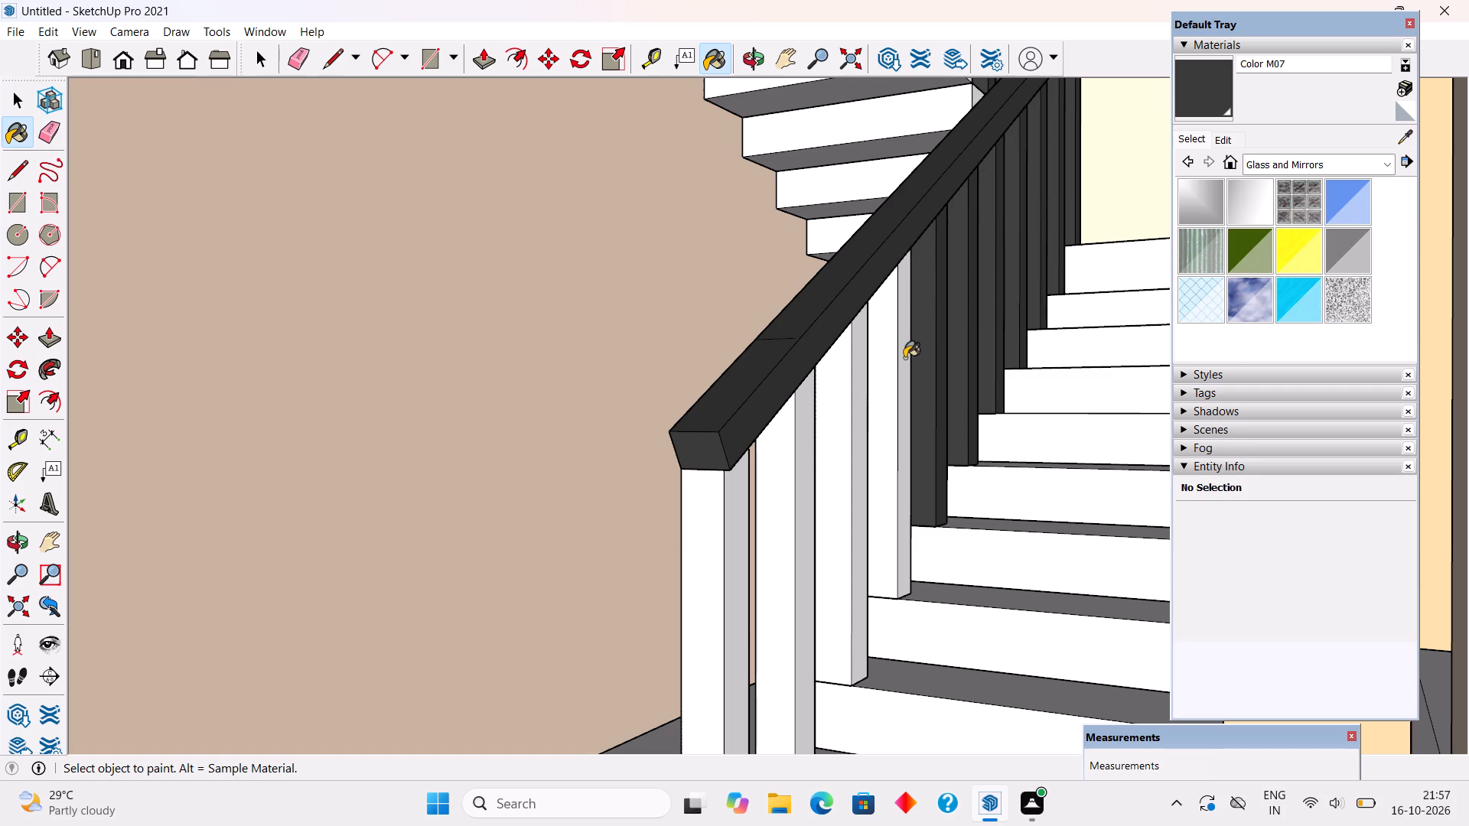
pyautogui.click(904, 358)
pyautogui.click(857, 401)
pyautogui.click(793, 495)
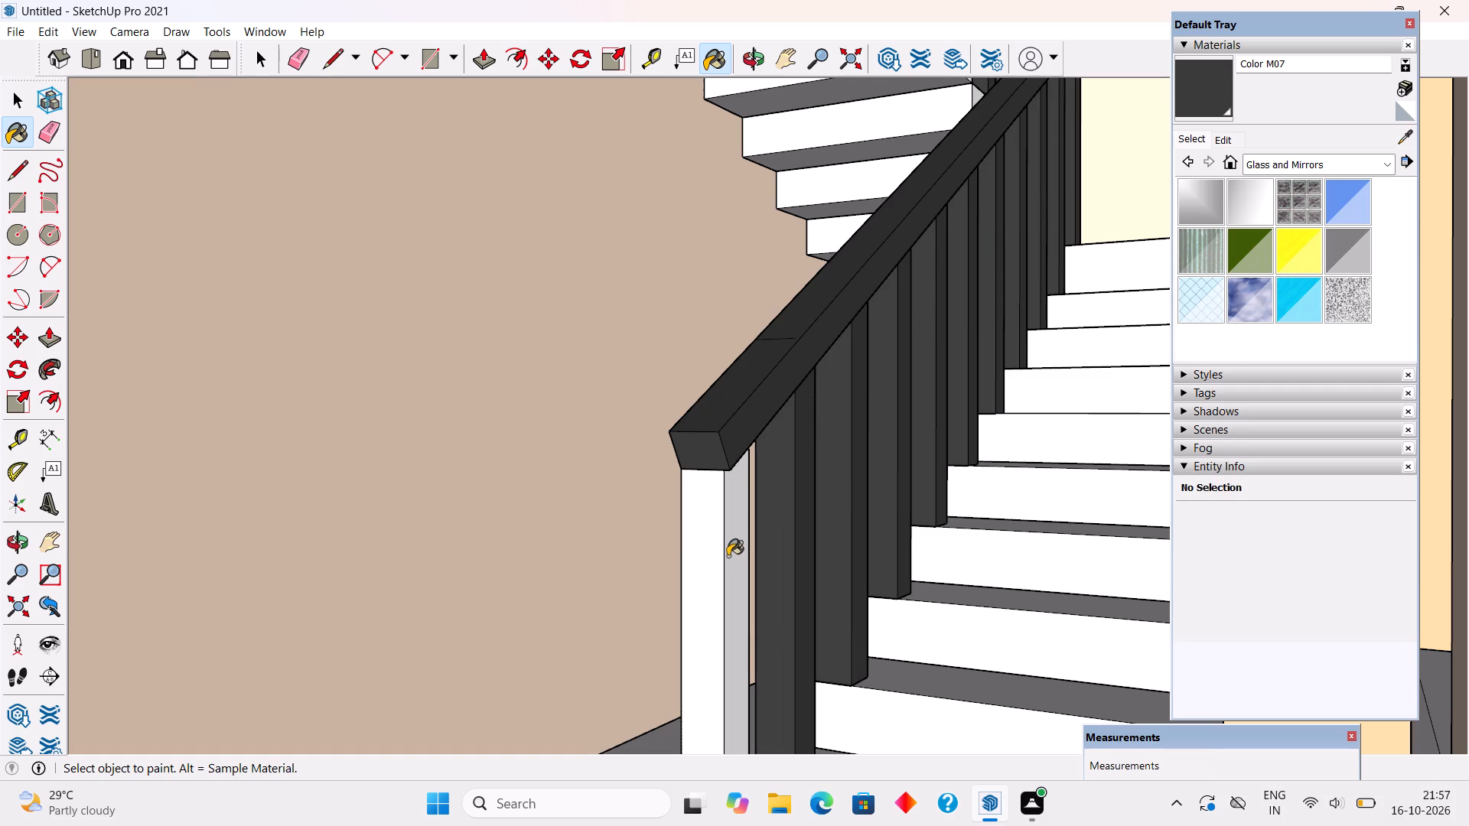
pyautogui.click(728, 557)
pyautogui.press('space')
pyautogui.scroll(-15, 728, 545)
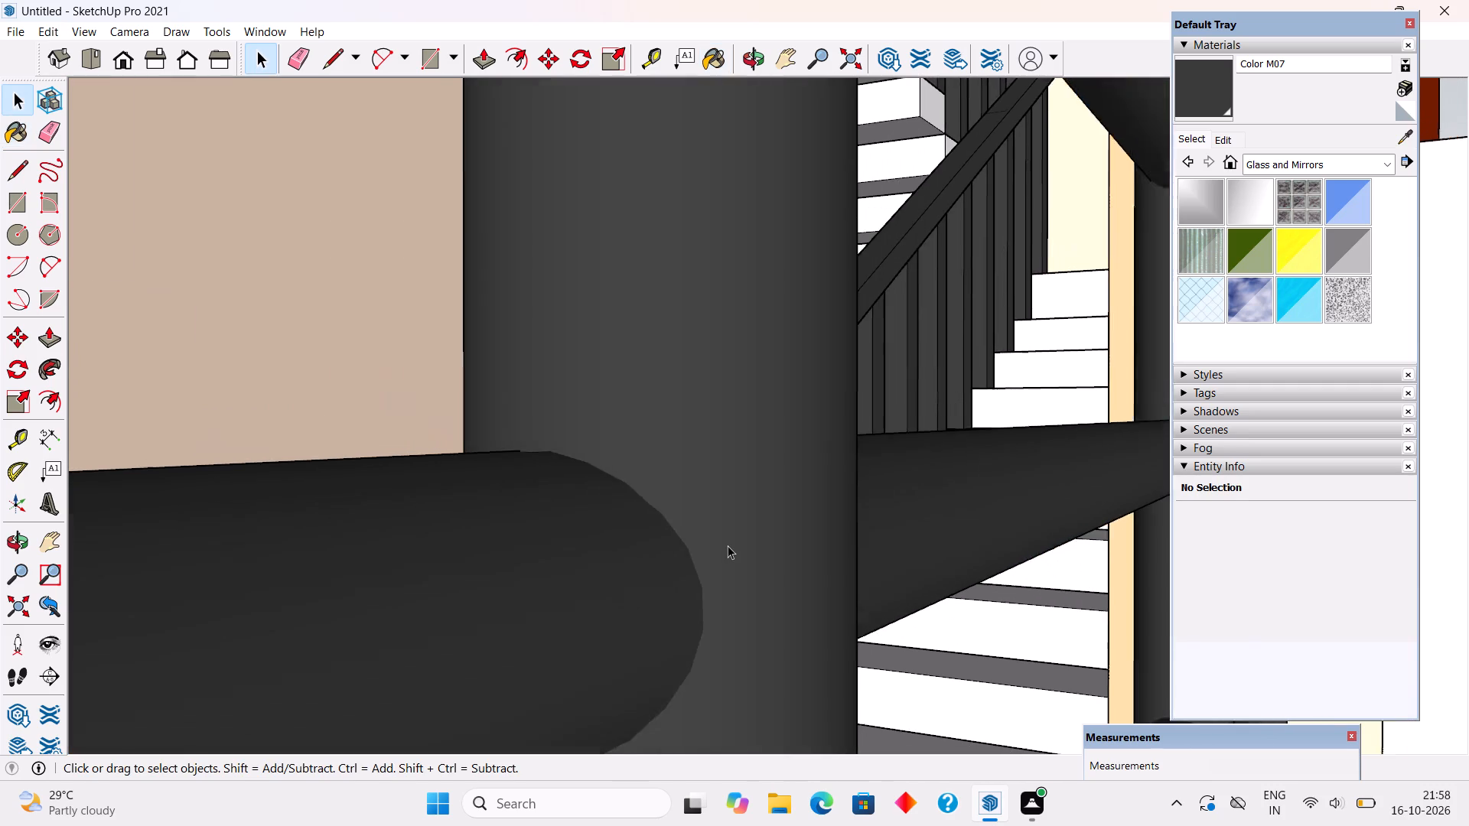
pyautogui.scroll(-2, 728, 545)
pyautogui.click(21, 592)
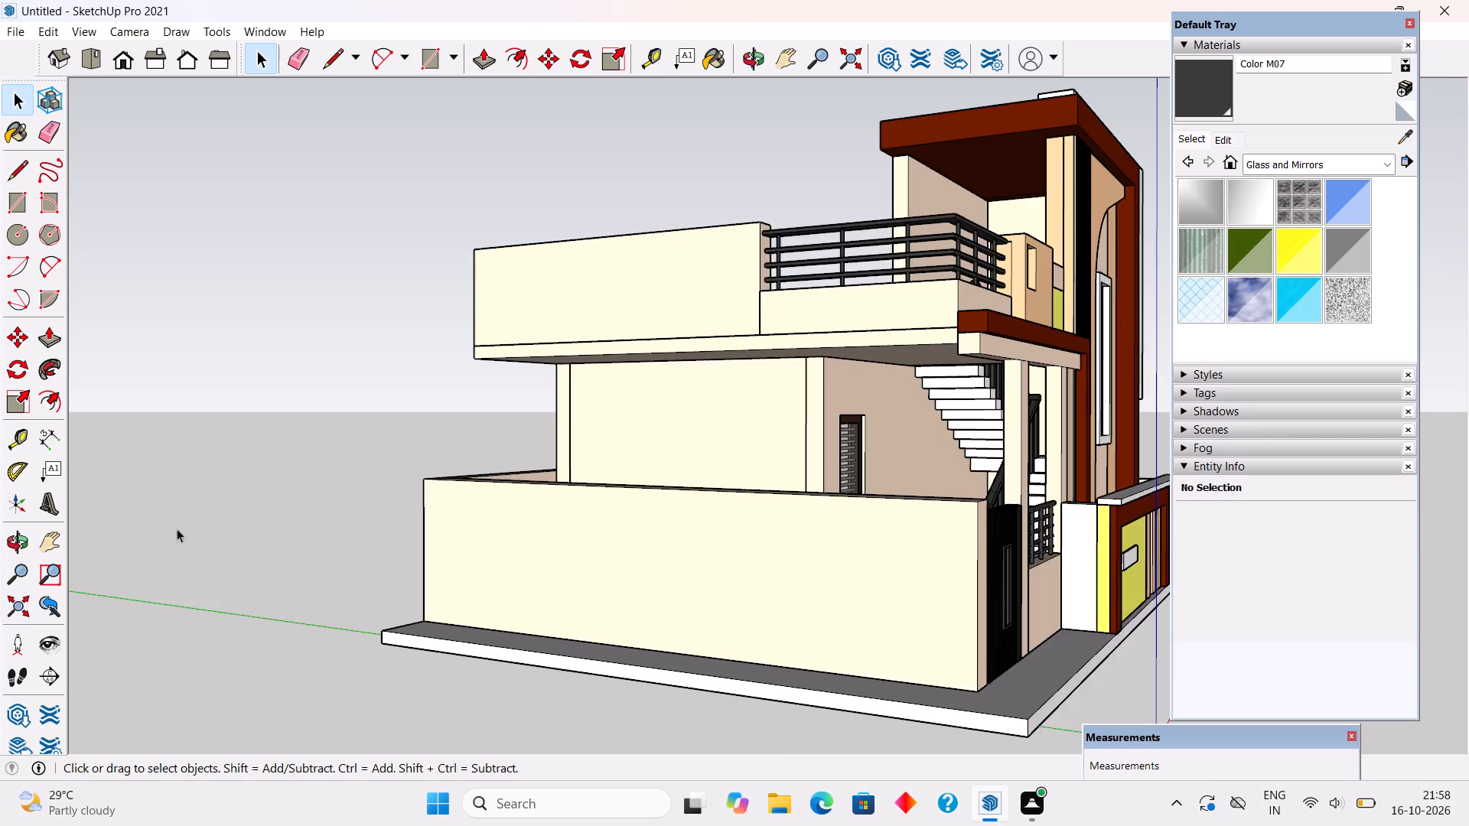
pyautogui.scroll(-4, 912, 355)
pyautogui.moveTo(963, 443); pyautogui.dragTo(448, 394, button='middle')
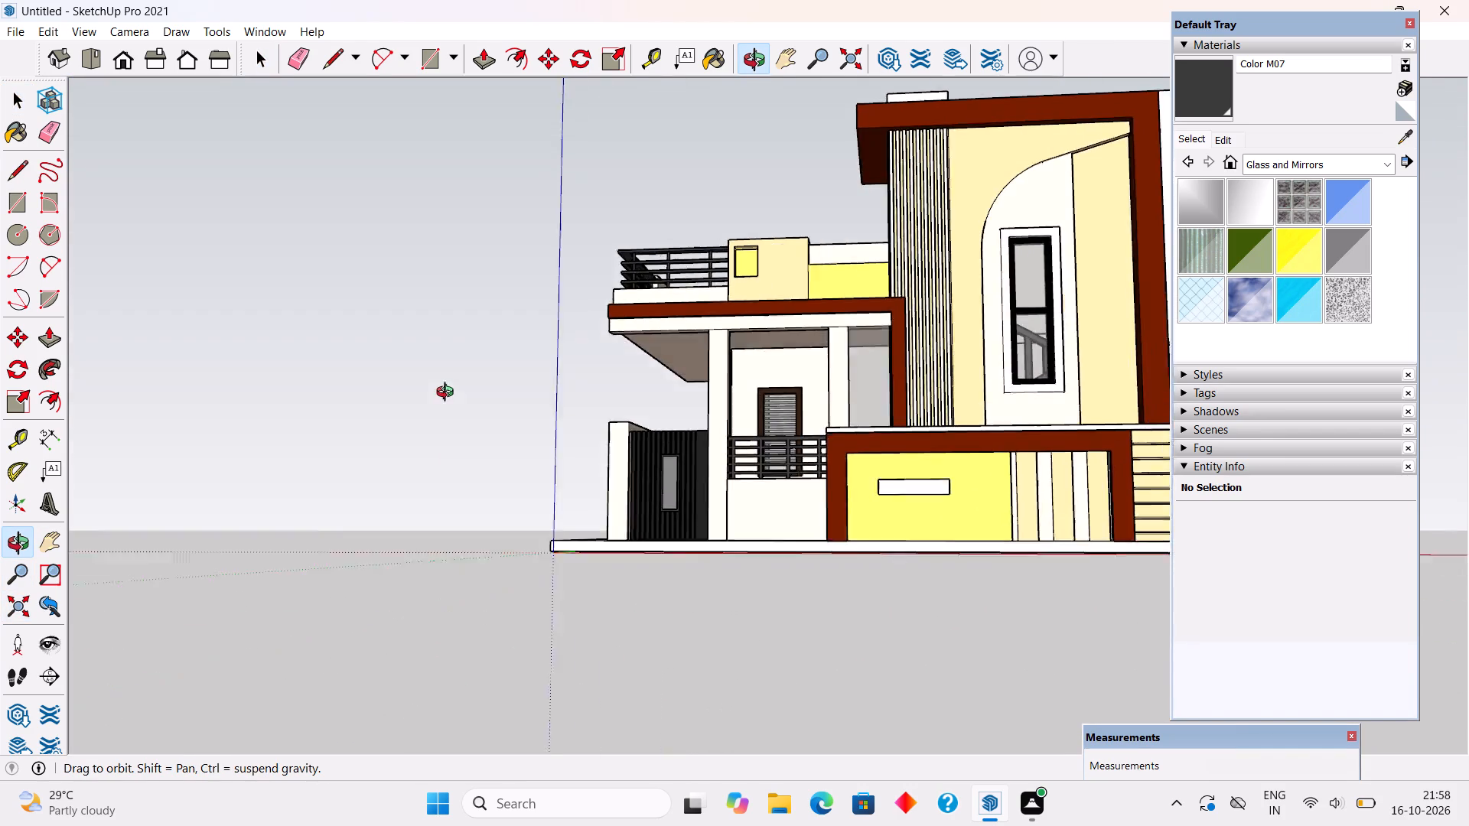
# Paint the louvred window behind the lower balcony and the recessed surface between the porch column and brown frame with Translucent Glass Gray.
pyautogui.moveTo(448, 394); pyautogui.dragTo(491, 459, button='middle')
pyautogui.scroll(-3, 489, 465)
pyautogui.scroll(4, 1033, 619)
pyautogui.scroll(-2, 1035, 599)
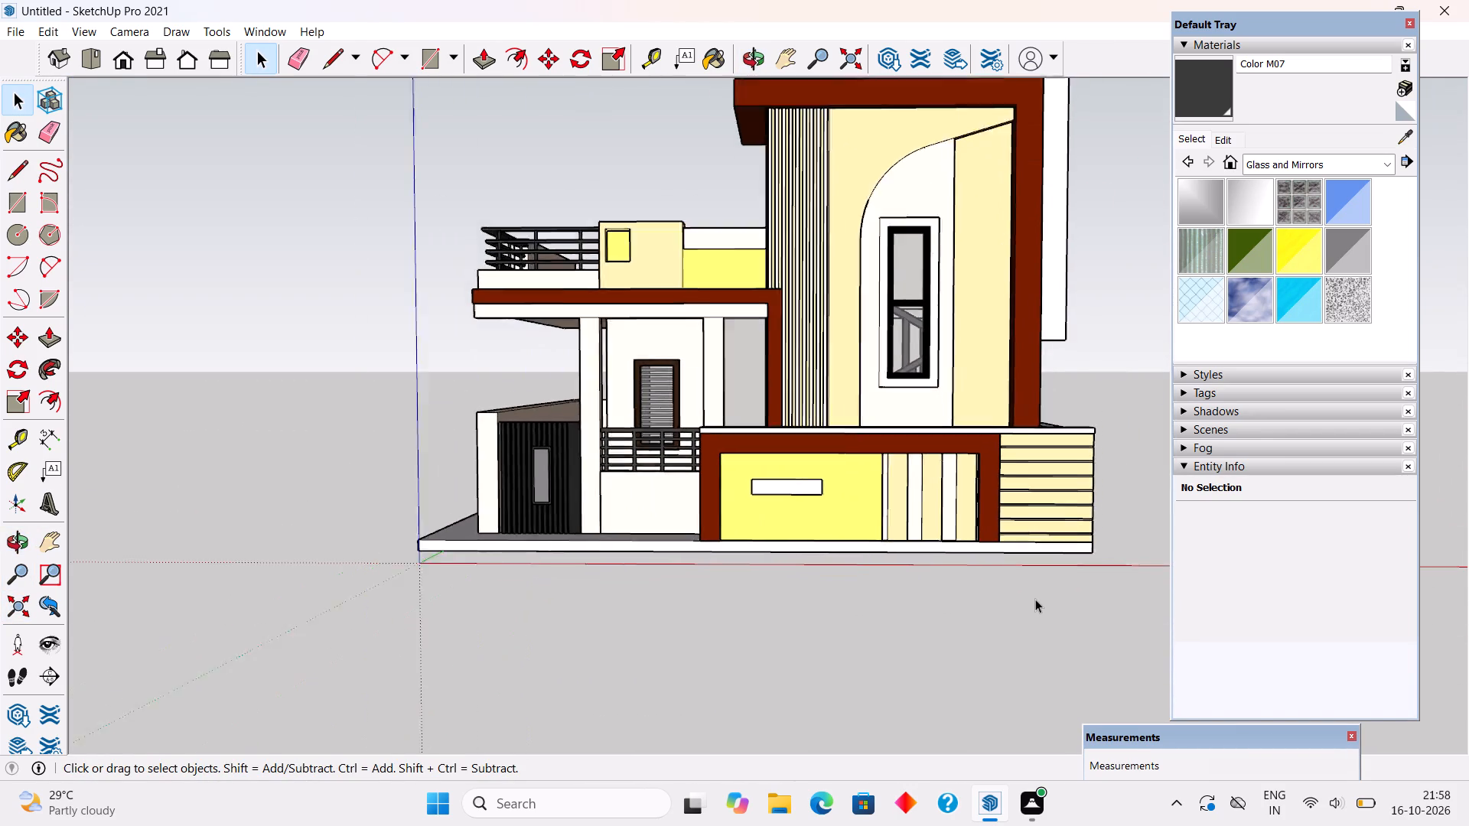
pyautogui.scroll(-1, 1035, 599)
pyautogui.moveTo(1035, 598); pyautogui.dragTo(1115, 628, button='middle')
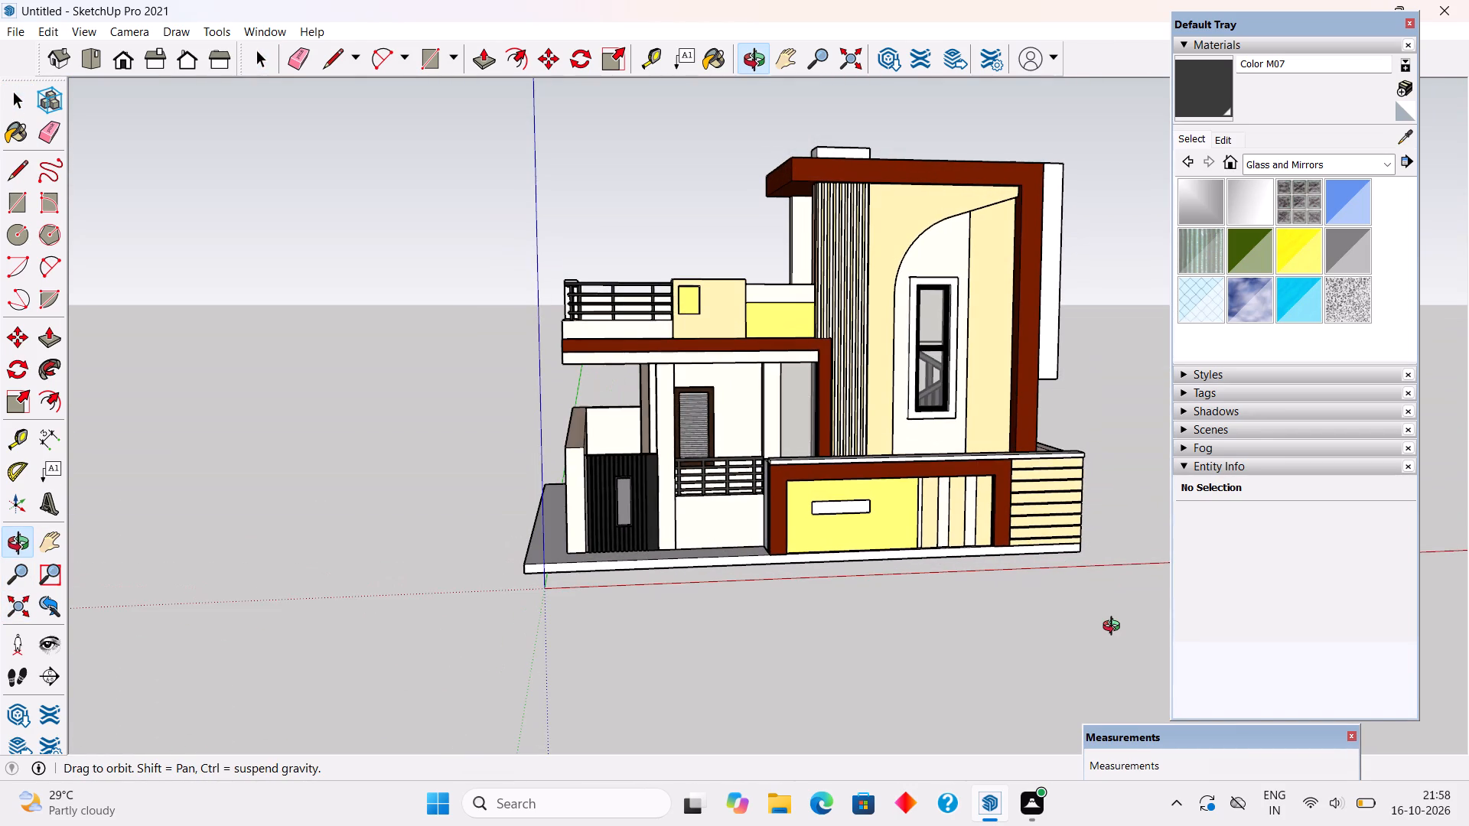
pyautogui.moveTo(1115, 628); pyautogui.dragTo(1082, 625, button='middle')
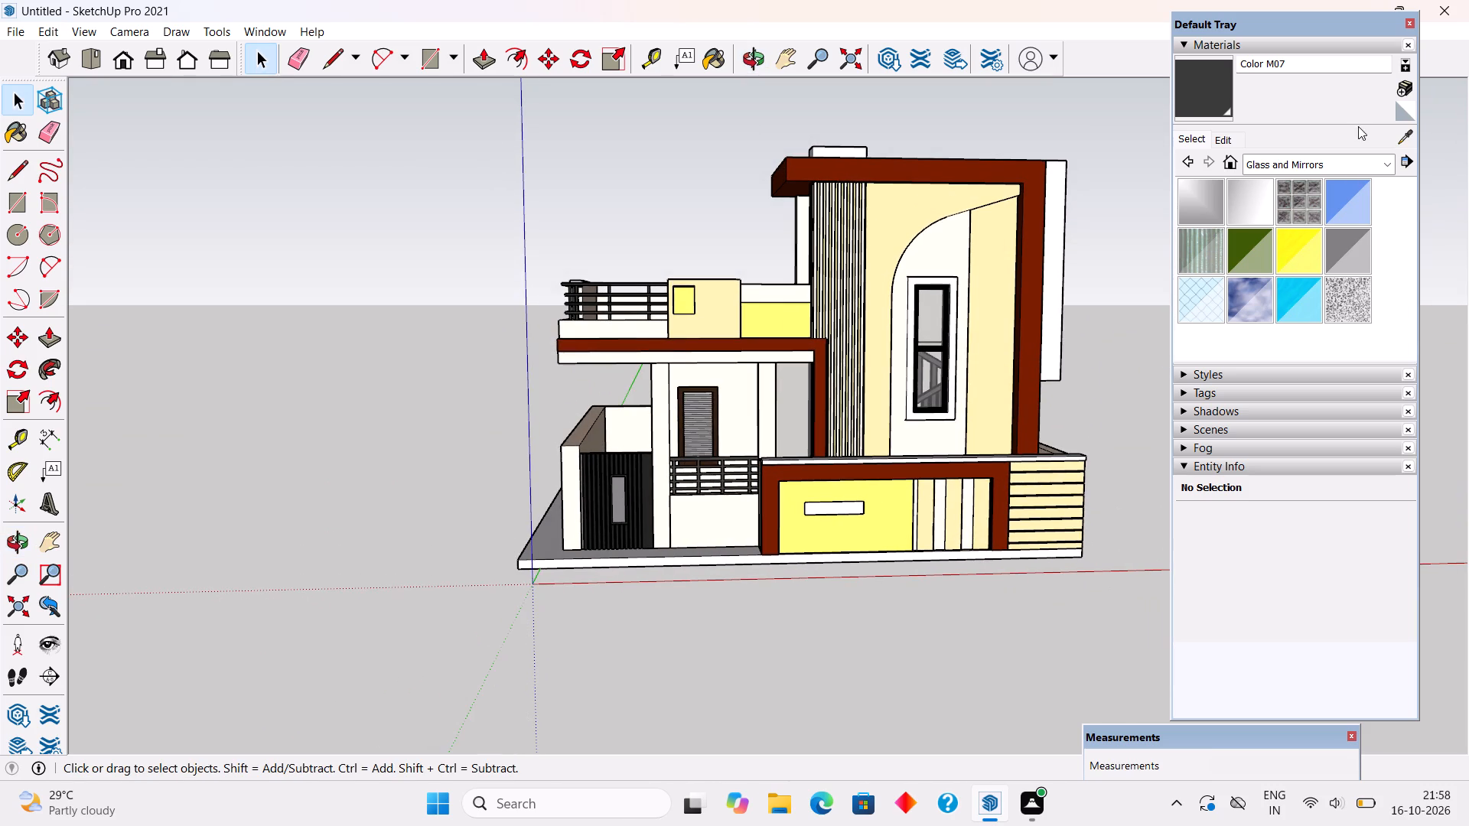
pyautogui.click(1403, 136)
pyautogui.click(1398, 145)
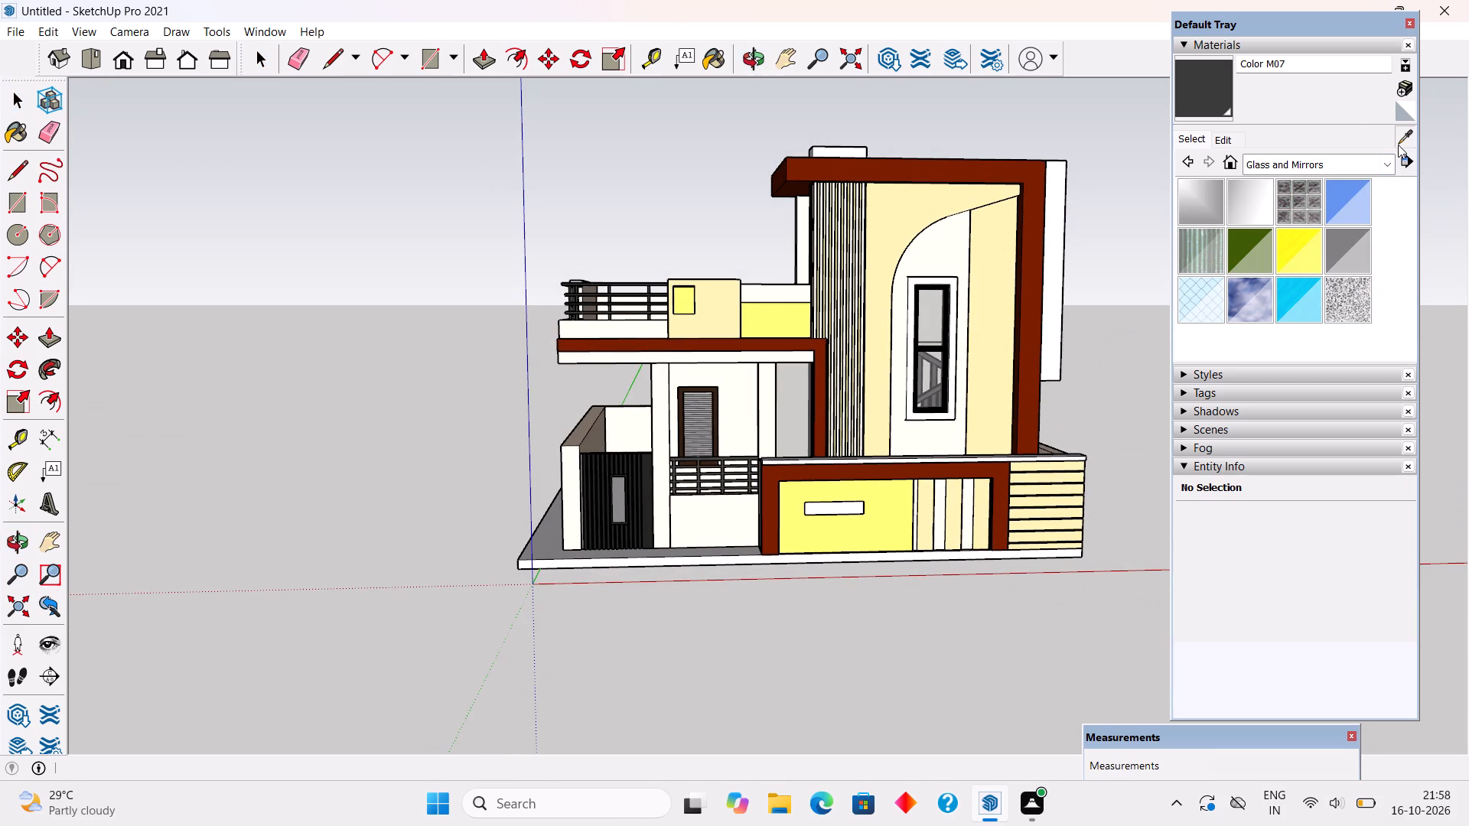
pyautogui.click(1346, 251)
pyautogui.scroll(5, 689, 437)
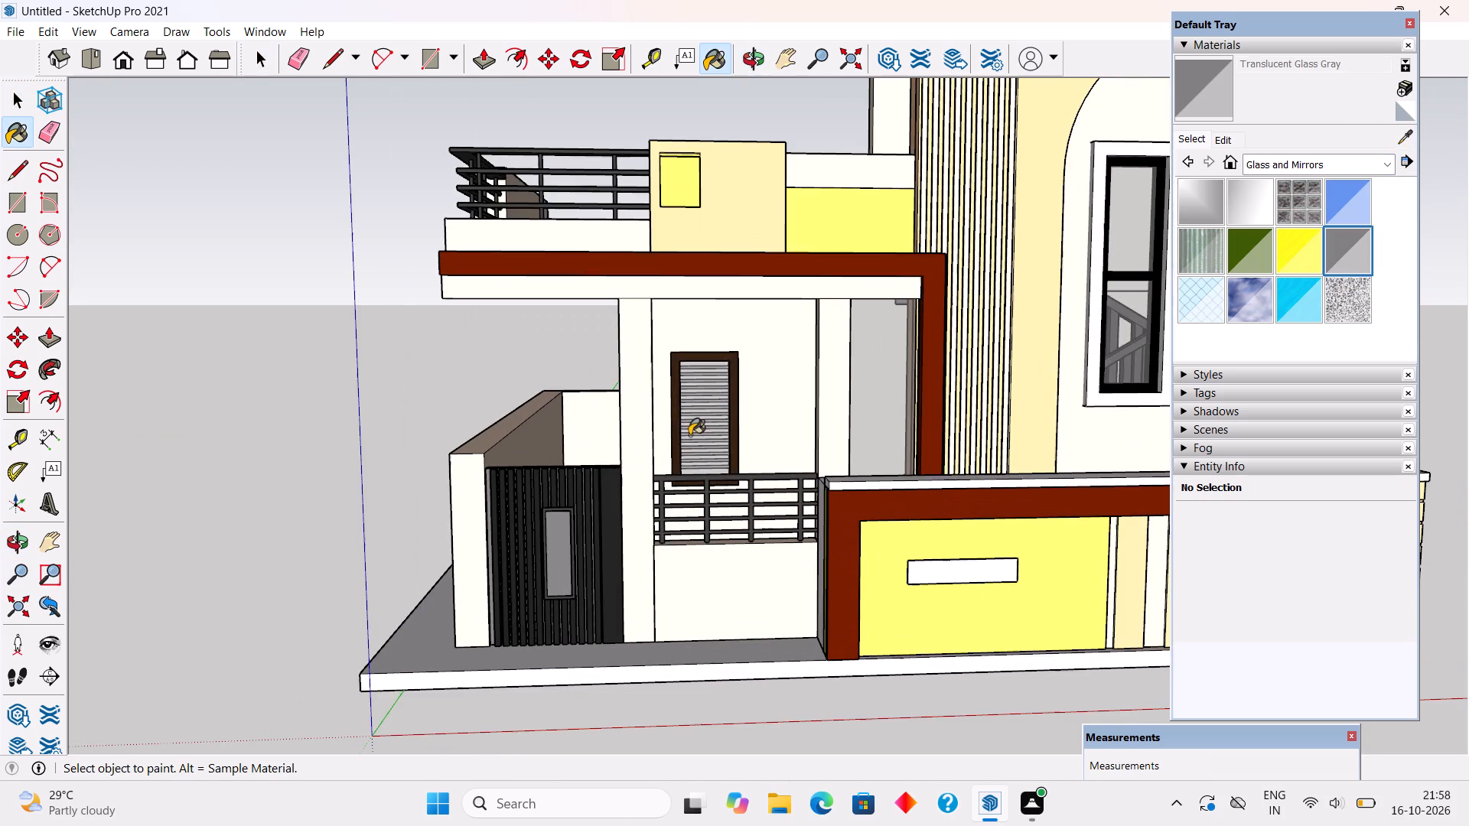
pyautogui.click(690, 435)
pyautogui.scroll(8, 721, 447)
pyautogui.click(711, 411)
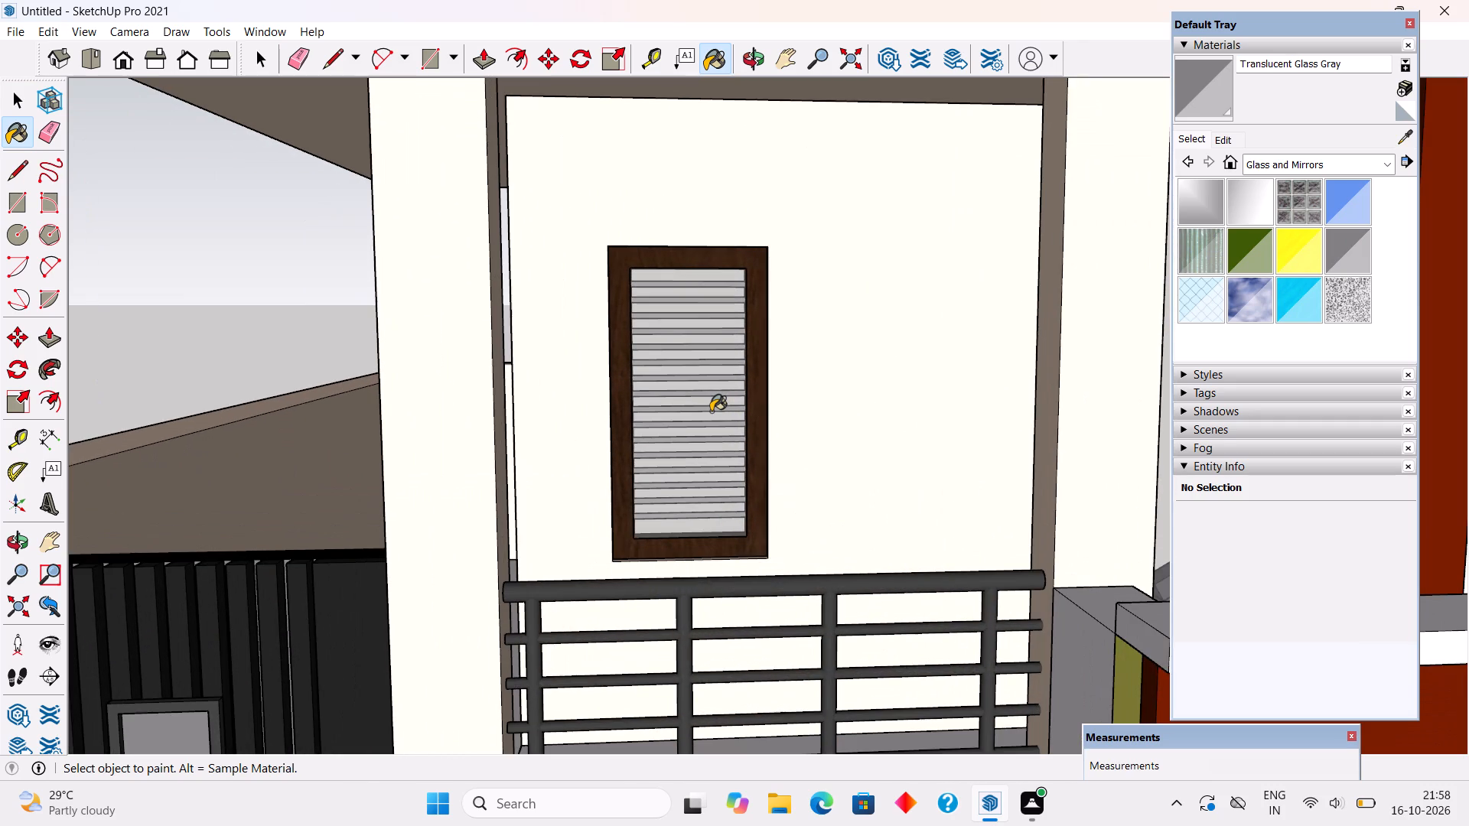
pyautogui.scroll(-10, 711, 411)
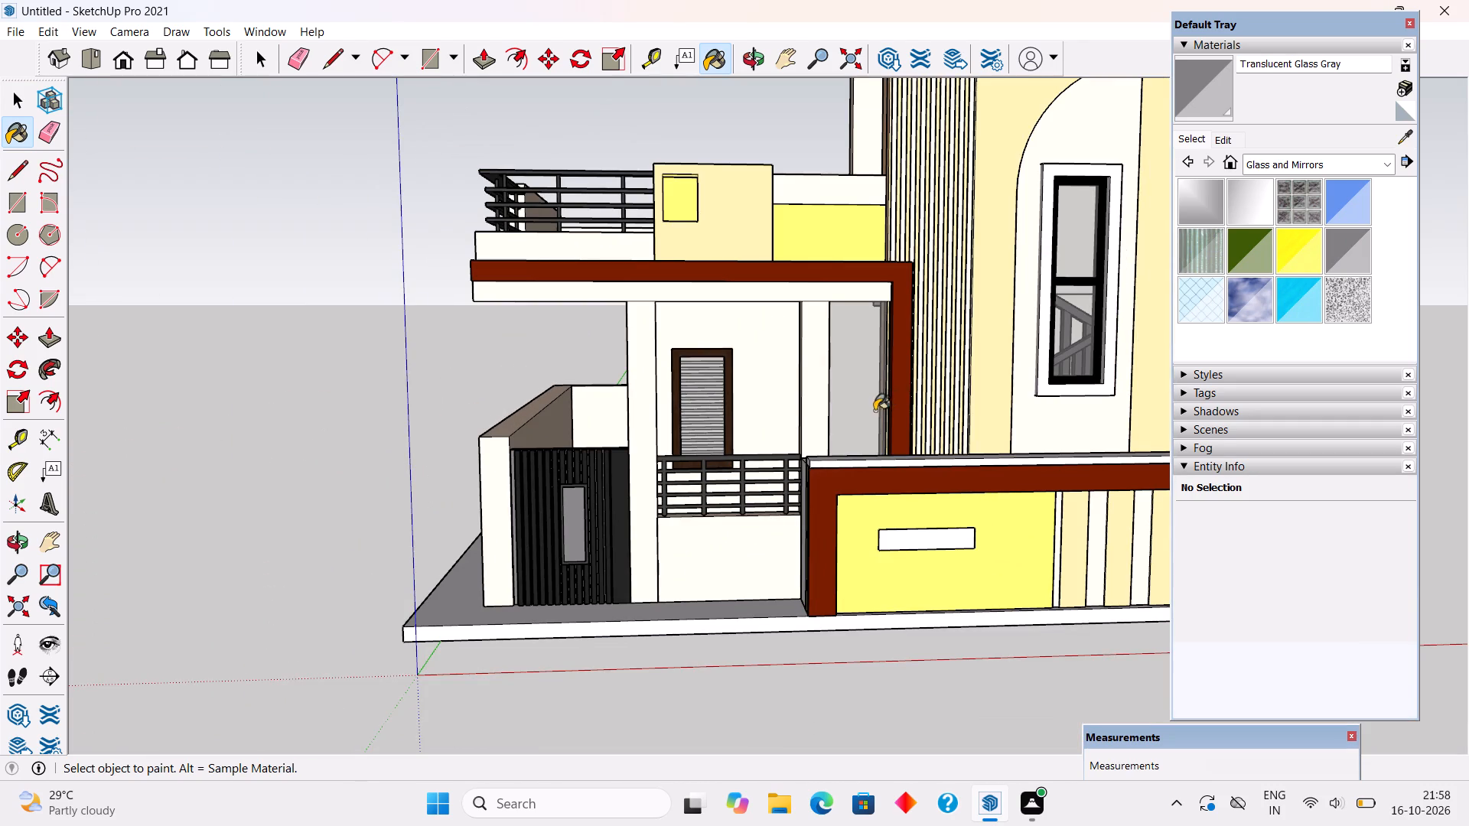
pyautogui.click(864, 412)
pyautogui.moveTo(685, 375); pyautogui.dragTo(670, 400, button='middle')
pyautogui.scroll(-4, 670, 400)
pyautogui.press('space')
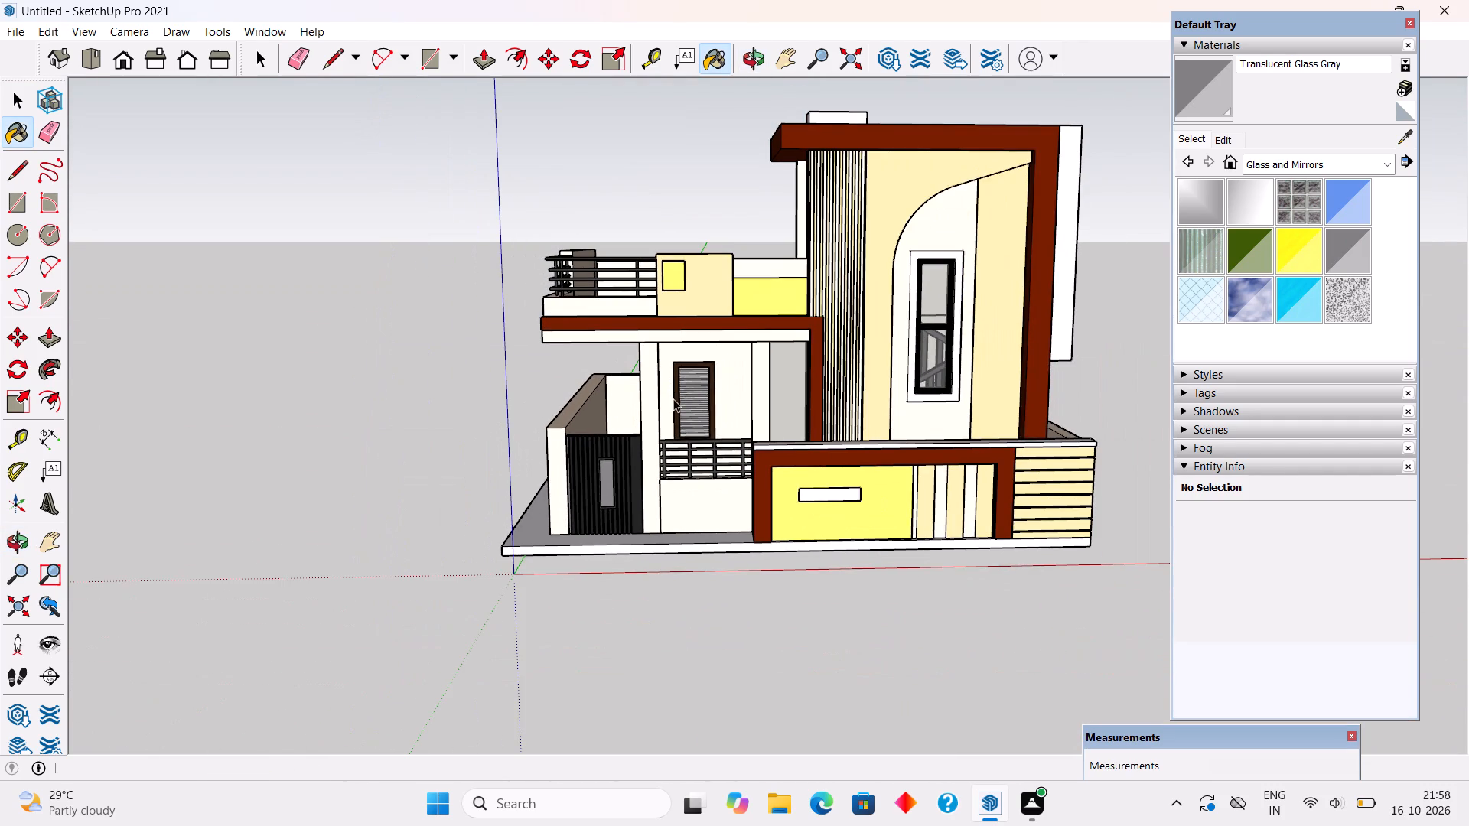
# Draw a narrow vertical rectangle about 3 7/16" by 12' 6 5/16" on the cream wall beside the arched window panel, starting at the sloping edge.
pyautogui.scroll(-5, 673, 398)
pyautogui.scroll(4, 673, 398)
pyautogui.scroll(1, 755, 385)
pyautogui.moveTo(708, 278); pyautogui.dragTo(649, 217, button='middle')
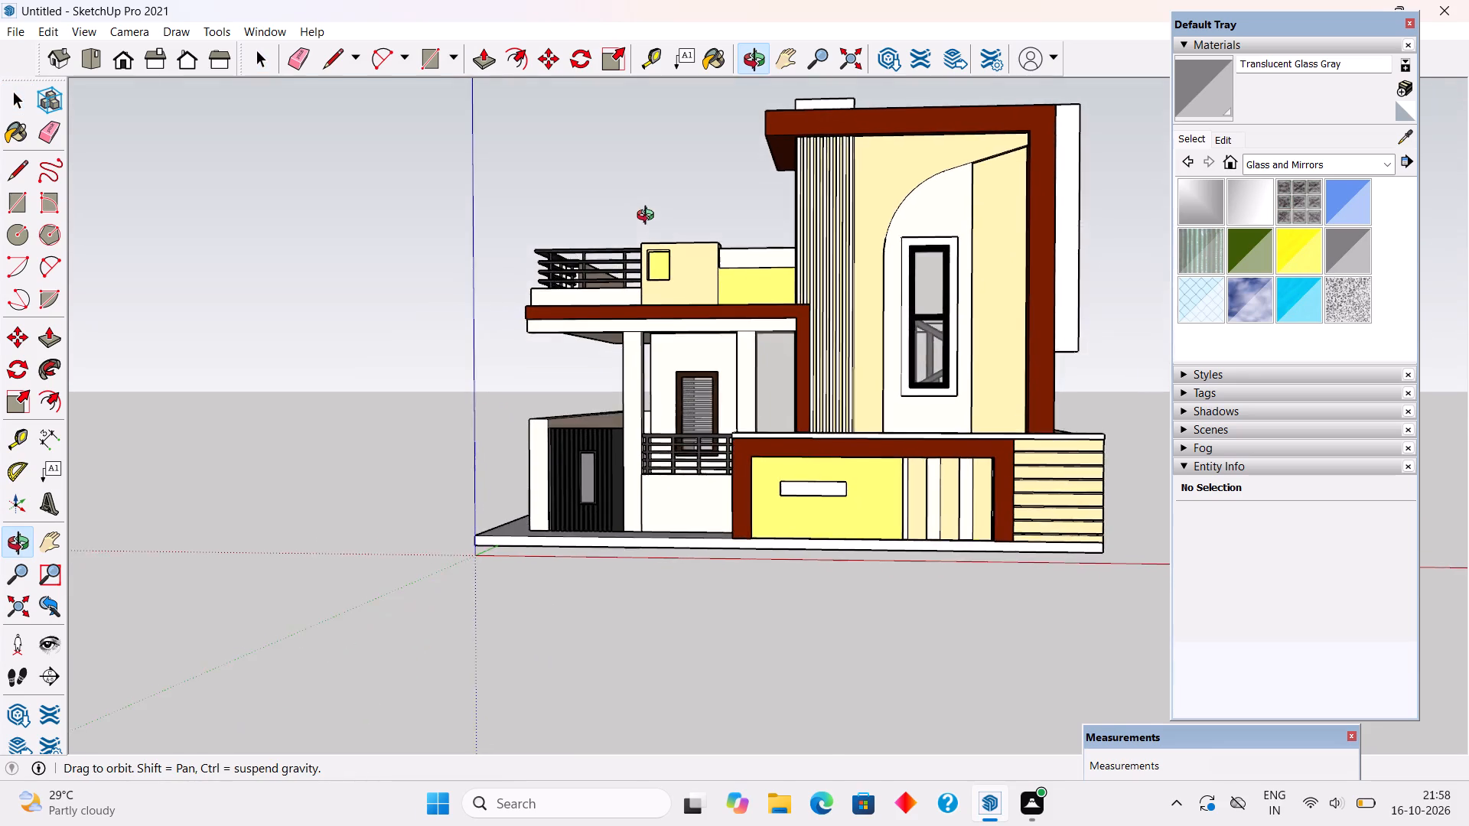
pyautogui.moveTo(649, 217); pyautogui.dragTo(718, 249, button='middle')
pyautogui.scroll(1, 719, 249)
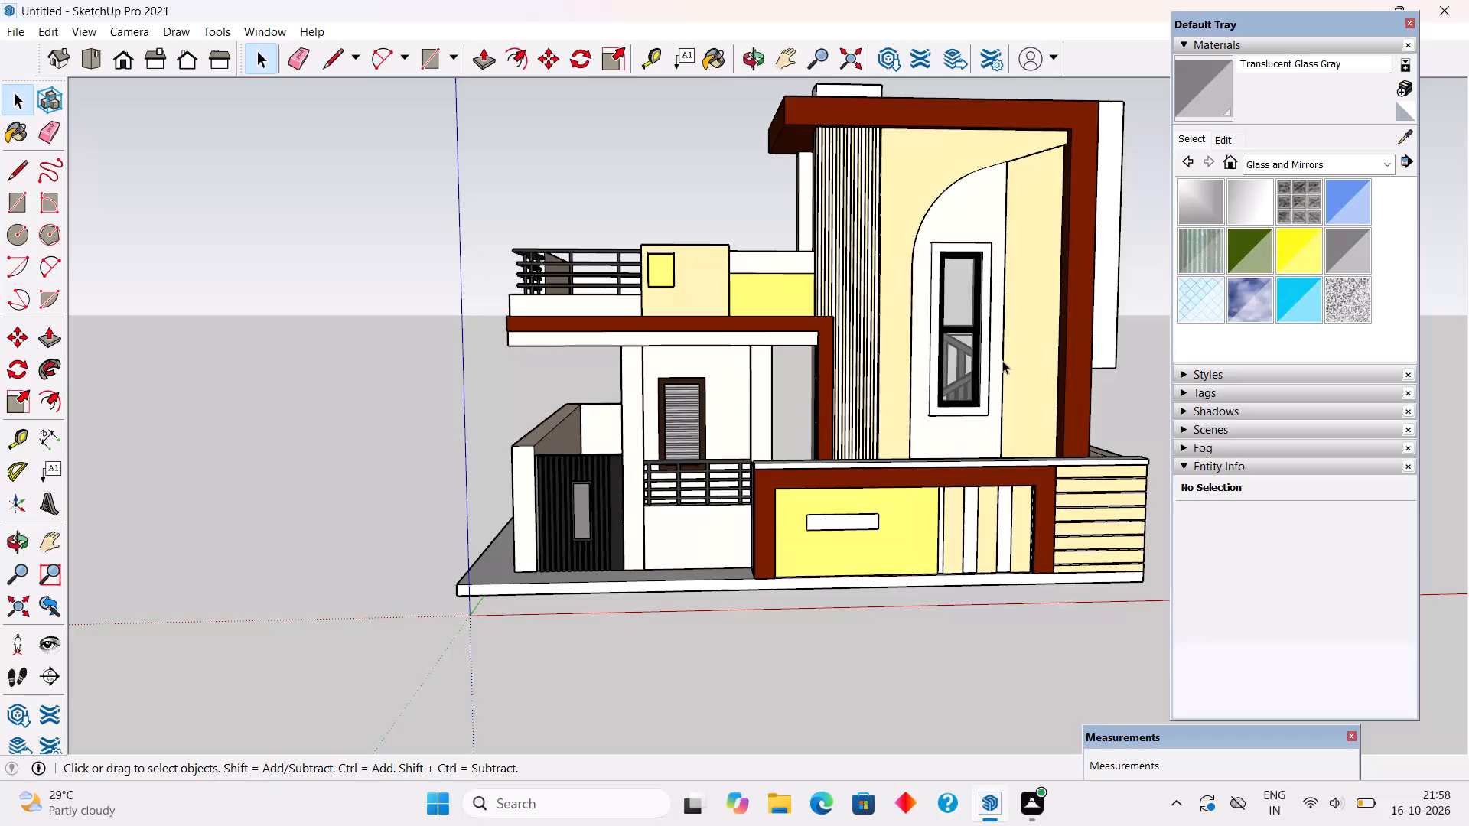
pyautogui.press('space')
pyautogui.scroll(4, 1085, 281)
pyautogui.moveTo(1054, 224); pyautogui.dragTo(1028, 209, button='middle')
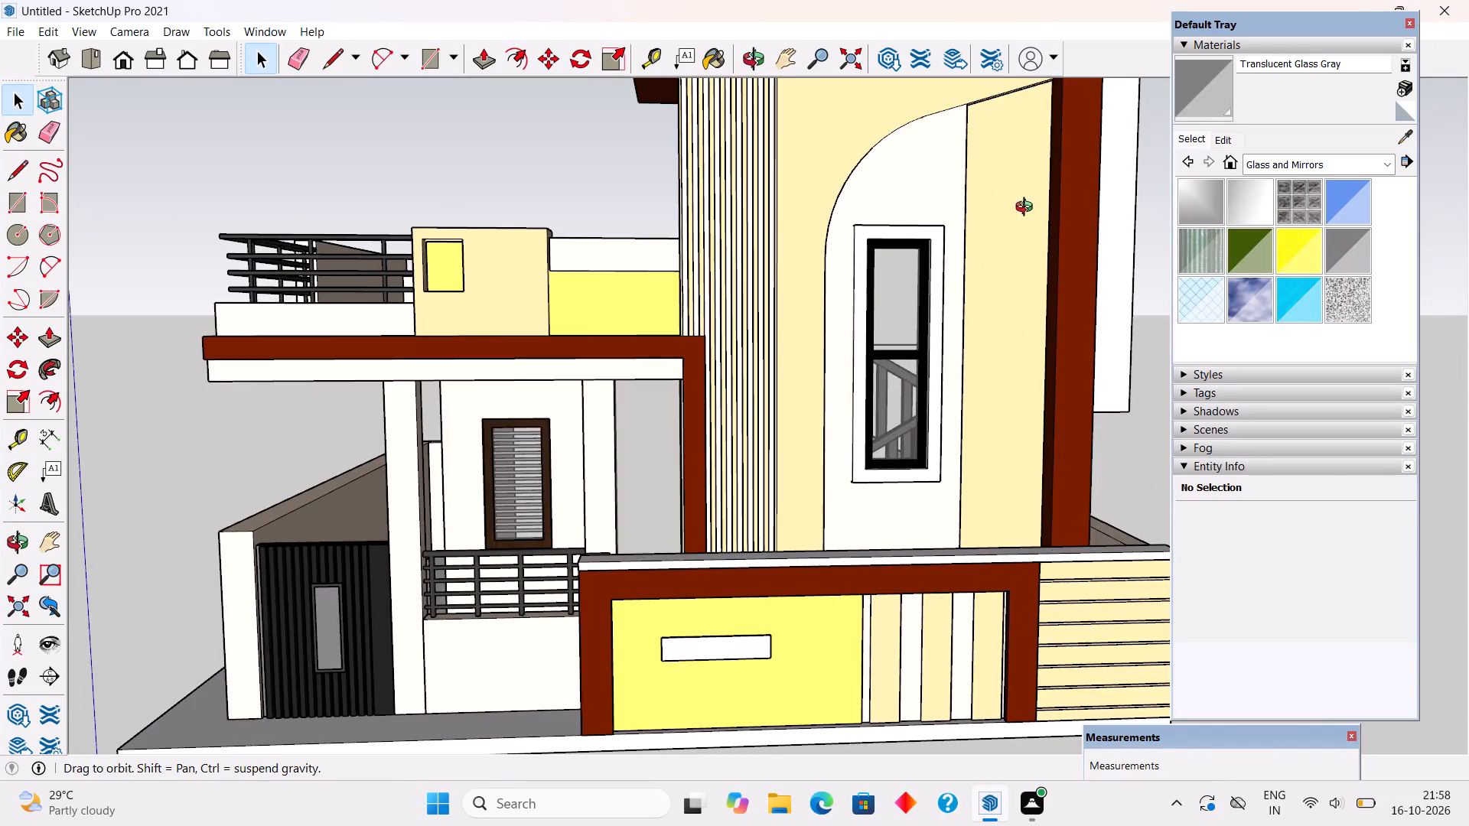
pyautogui.moveTo(1028, 209); pyautogui.dragTo(998, 193, button='middle')
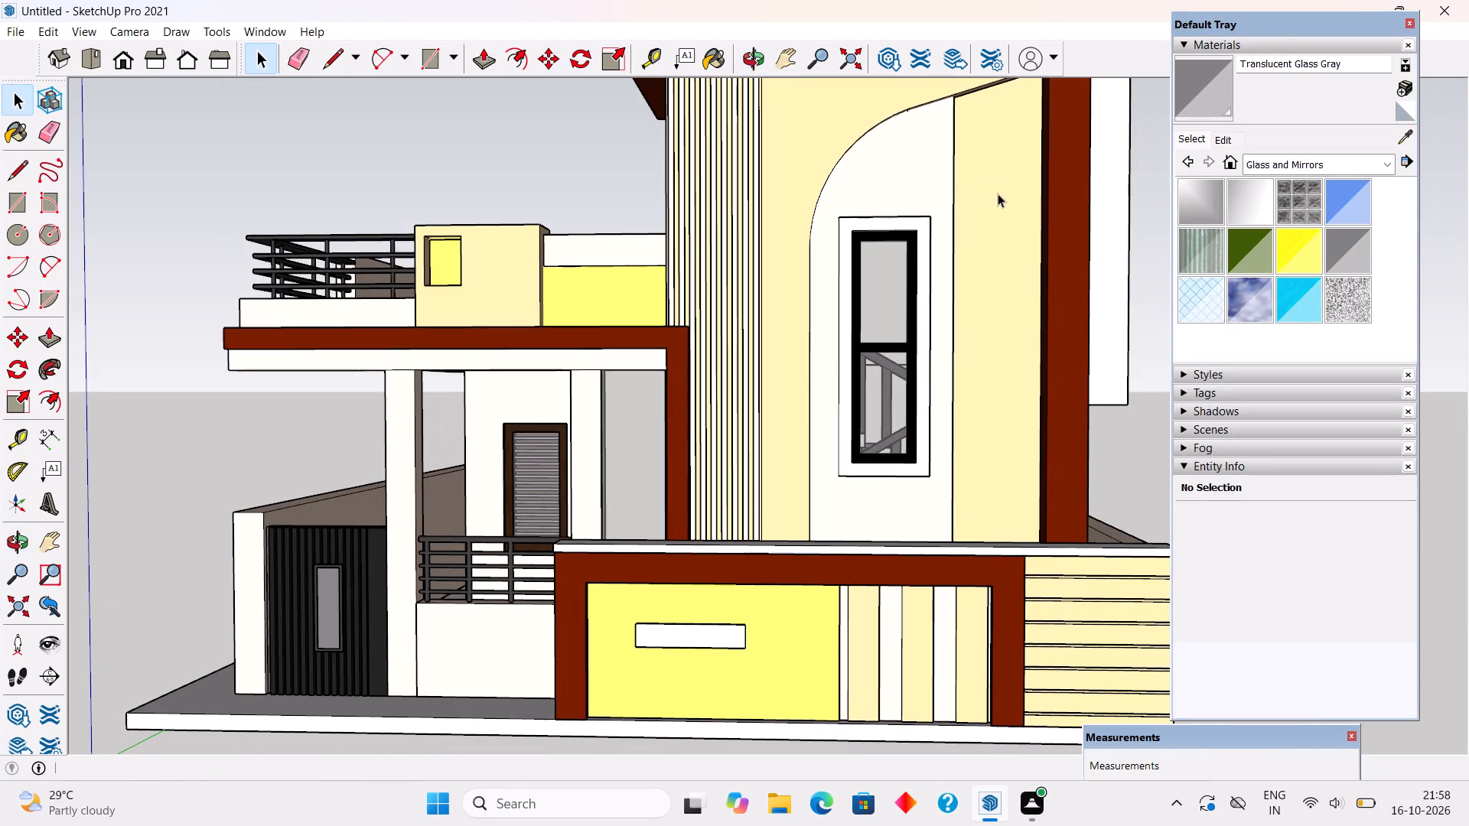
pyautogui.scroll(-5, 998, 193)
pyautogui.scroll(10, 1024, 109)
pyautogui.moveTo(1018, 90); pyautogui.dragTo(1012, 70, button='middle')
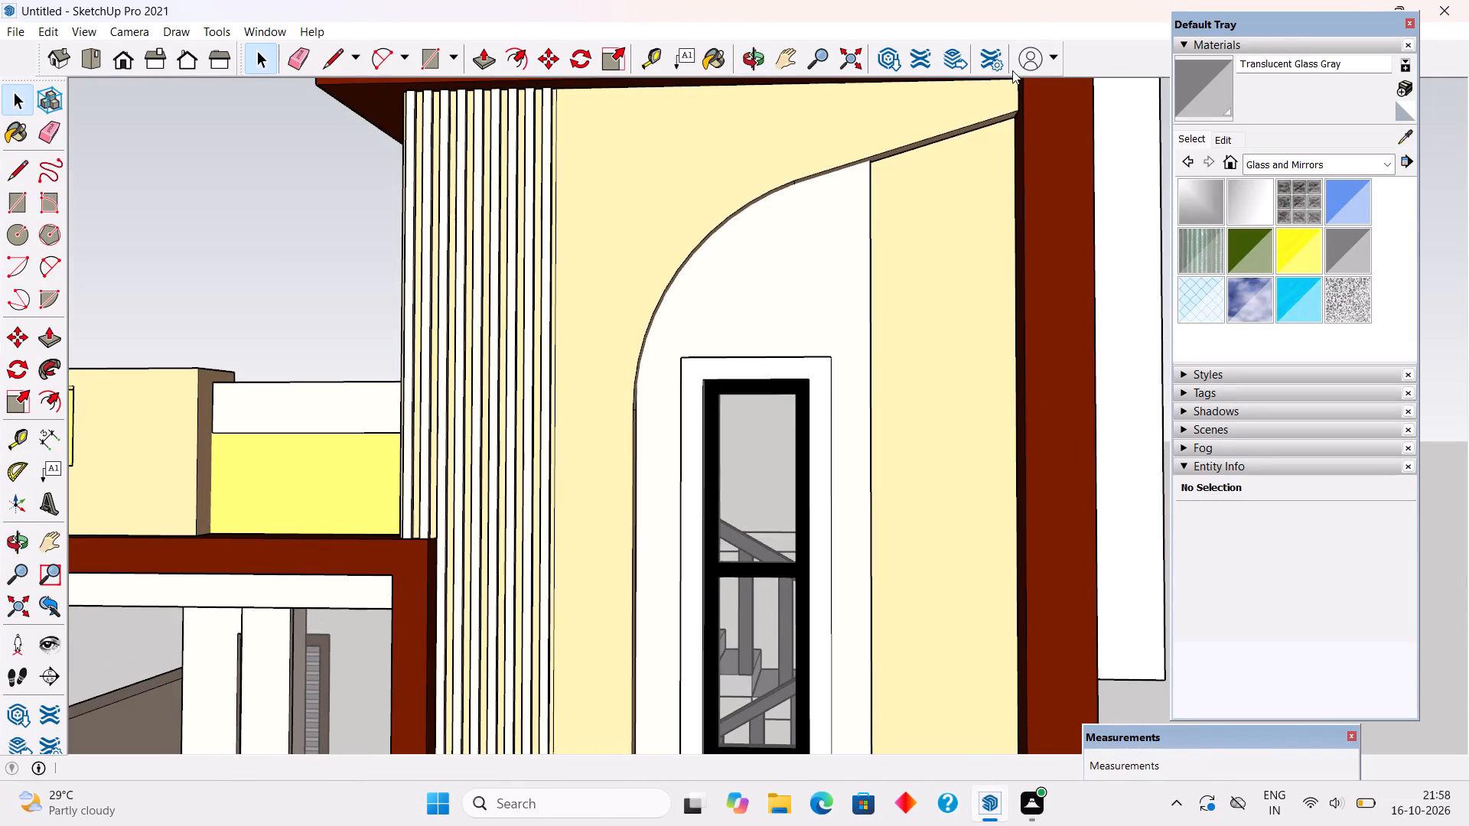
pyautogui.press('r')
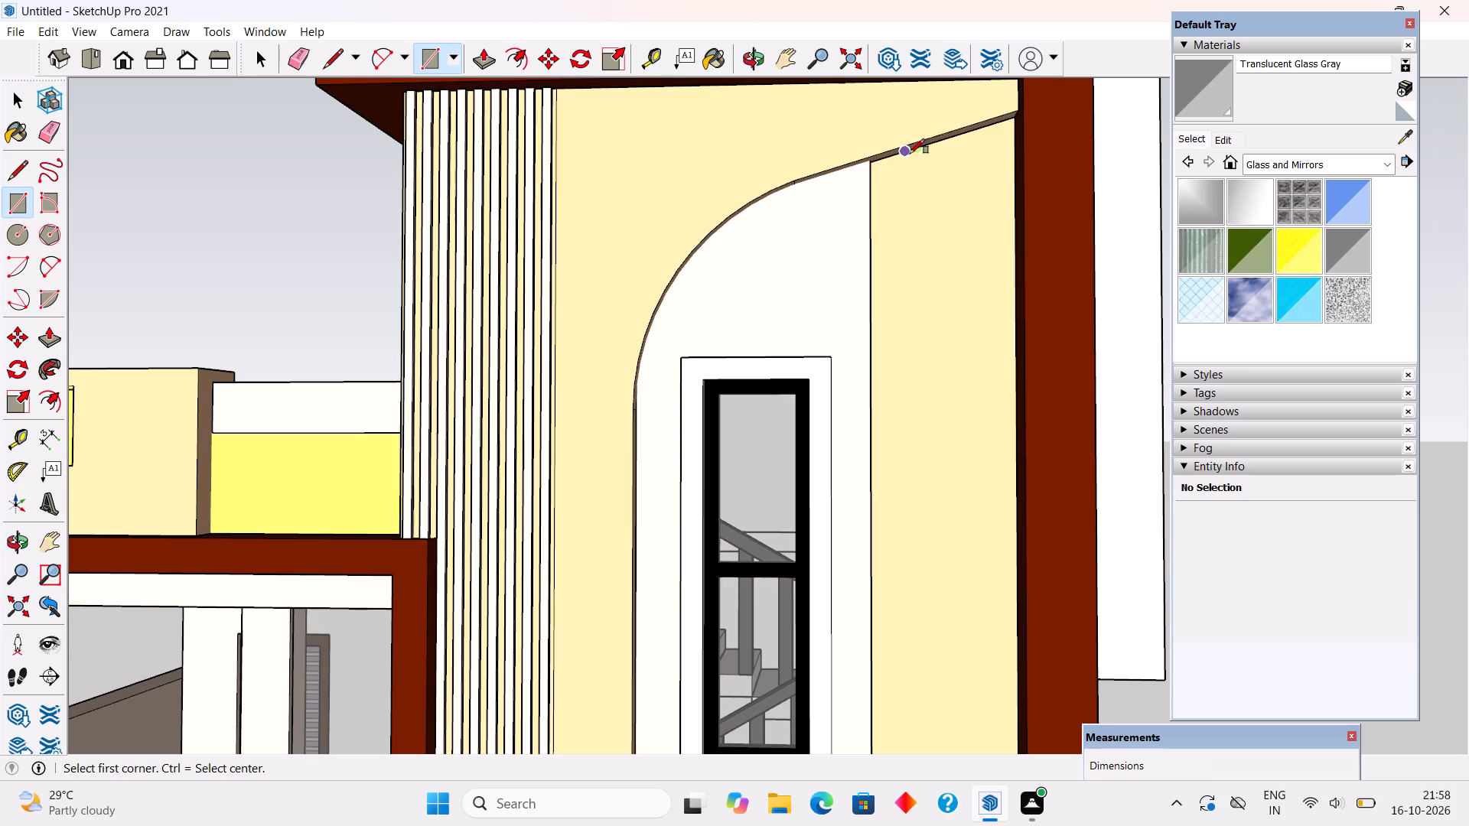
pyautogui.click(910, 154)
pyautogui.scroll(3, 949, 290)
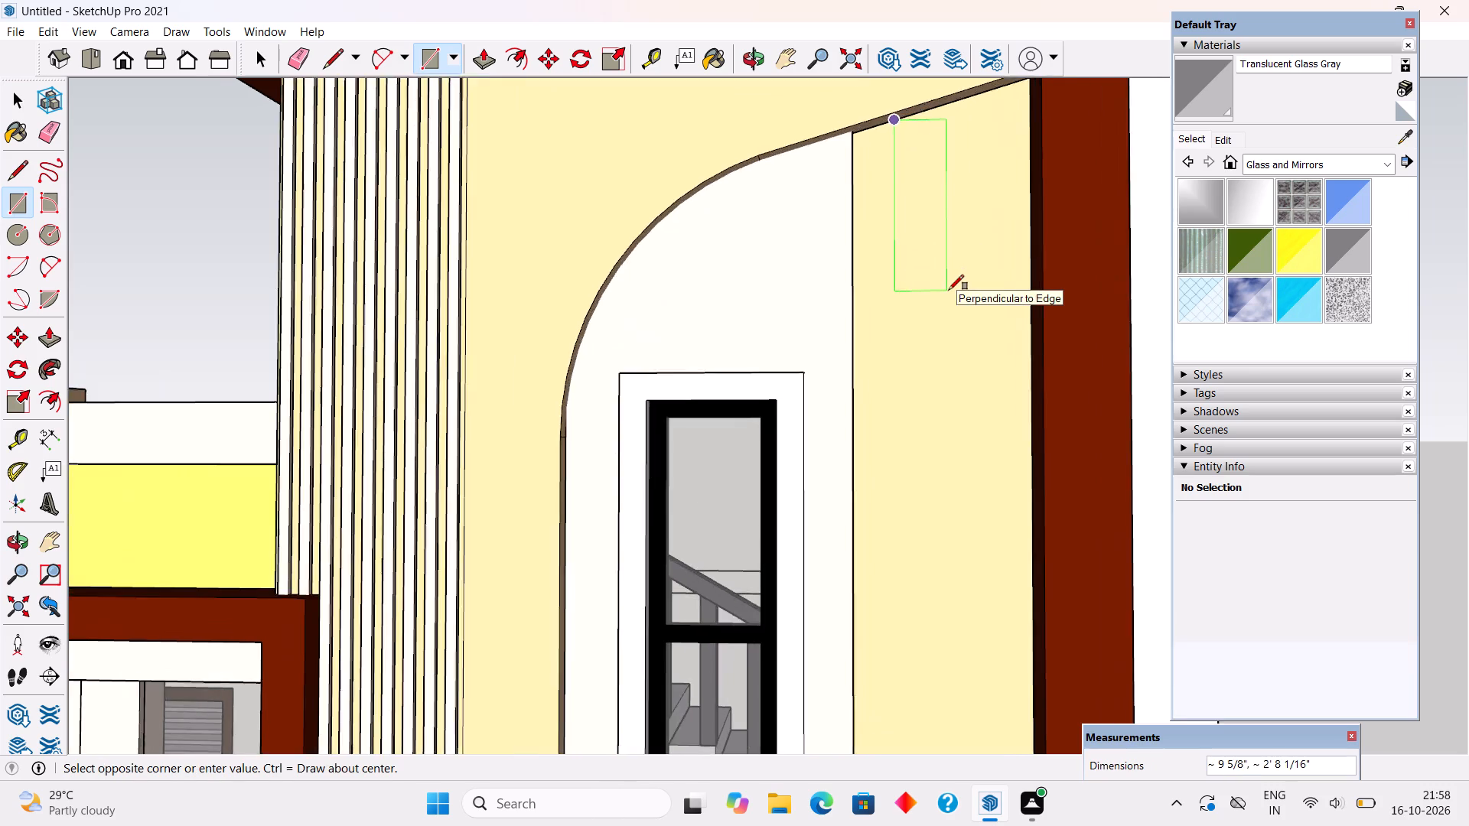
pyautogui.scroll(-9, 949, 290)
pyautogui.scroll(3, 933, 456)
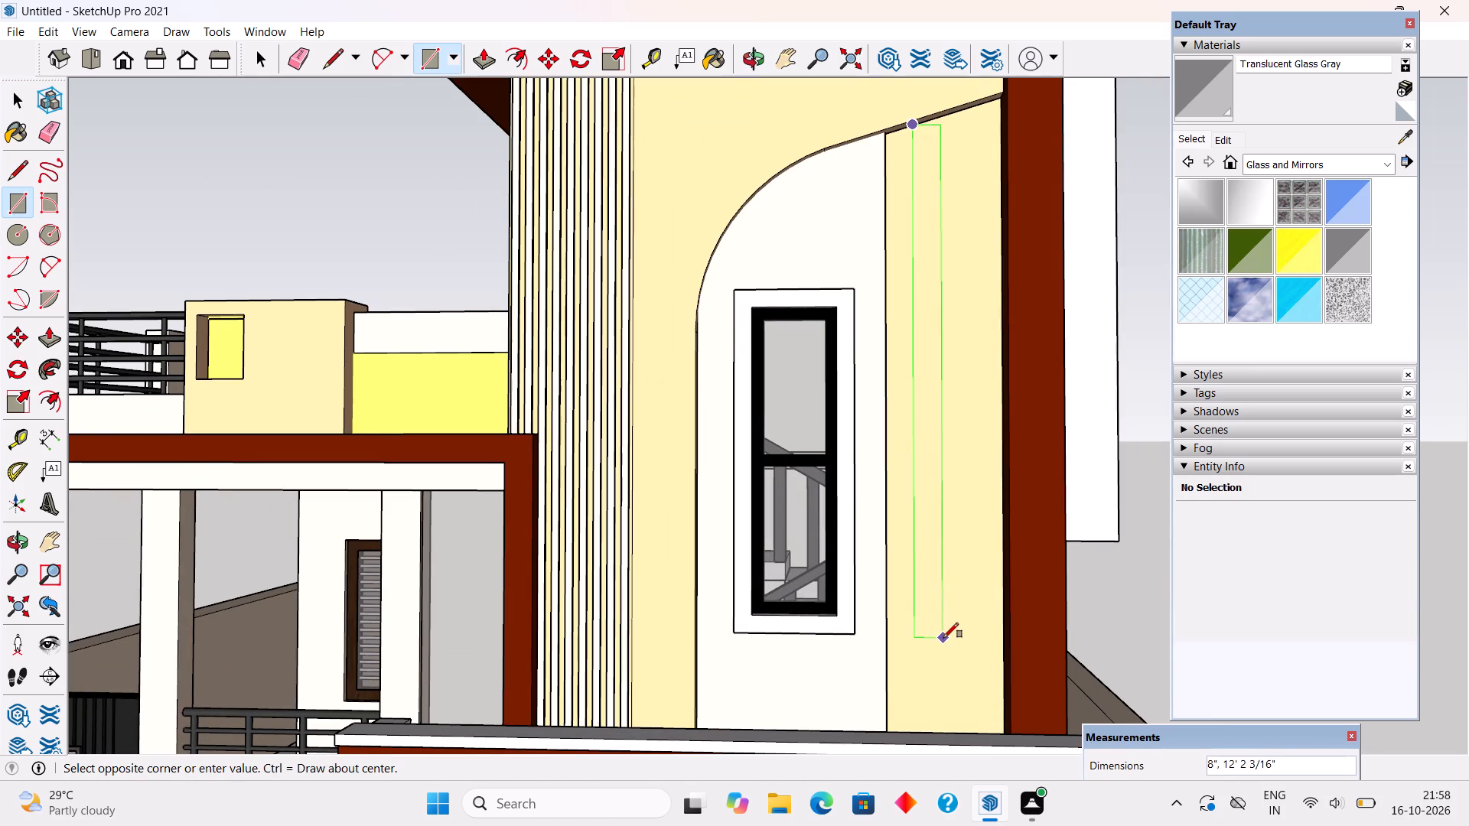
pyautogui.scroll(6, 927, 653)
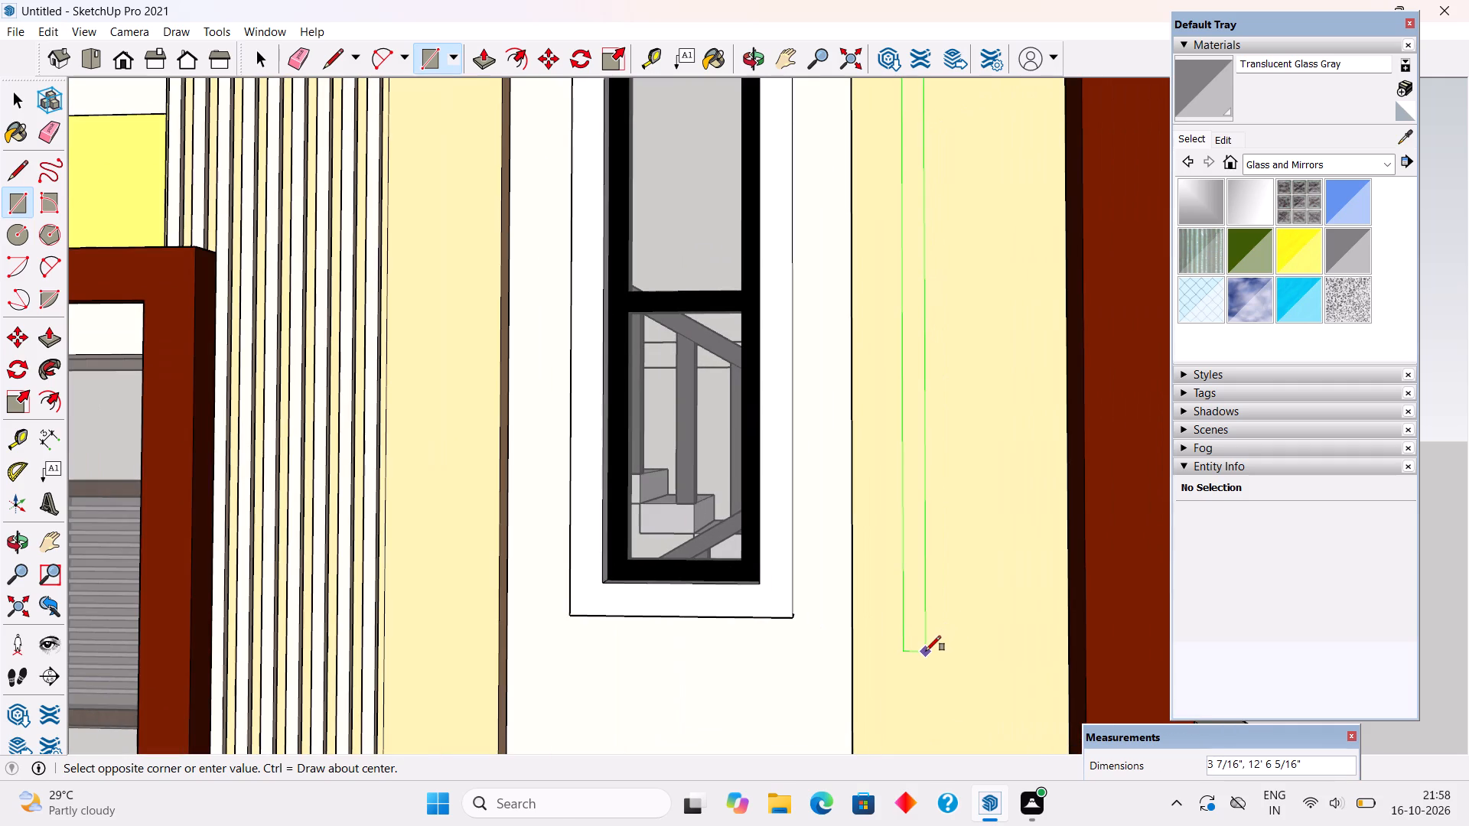
pyautogui.click(926, 651)
pyautogui.press('space')
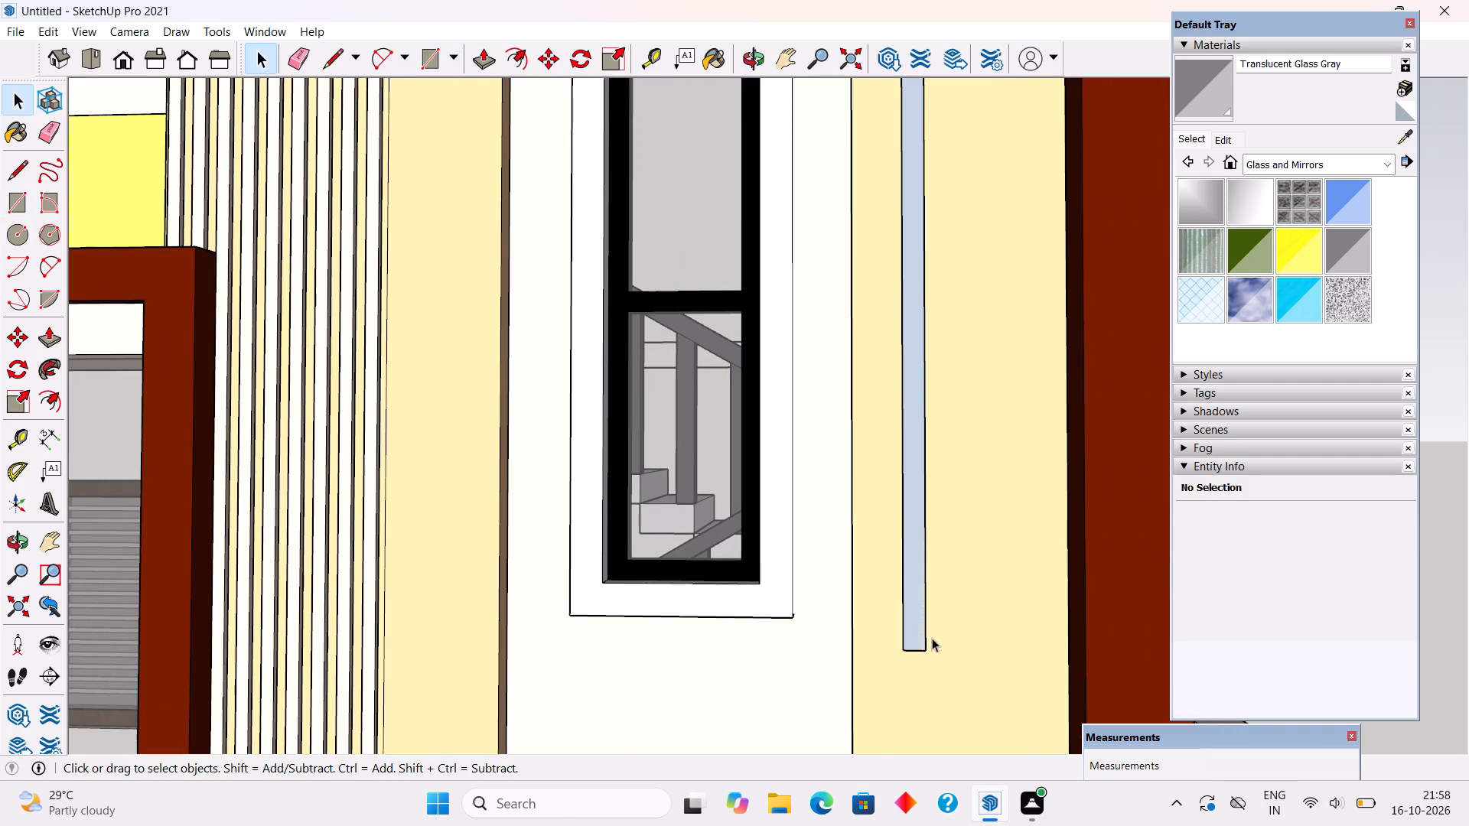
# Extrude the narrow vertical strip 1" out from the cream wall, then extrude its front face a further 1".
pyautogui.press('p')
pyautogui.click(923, 633)
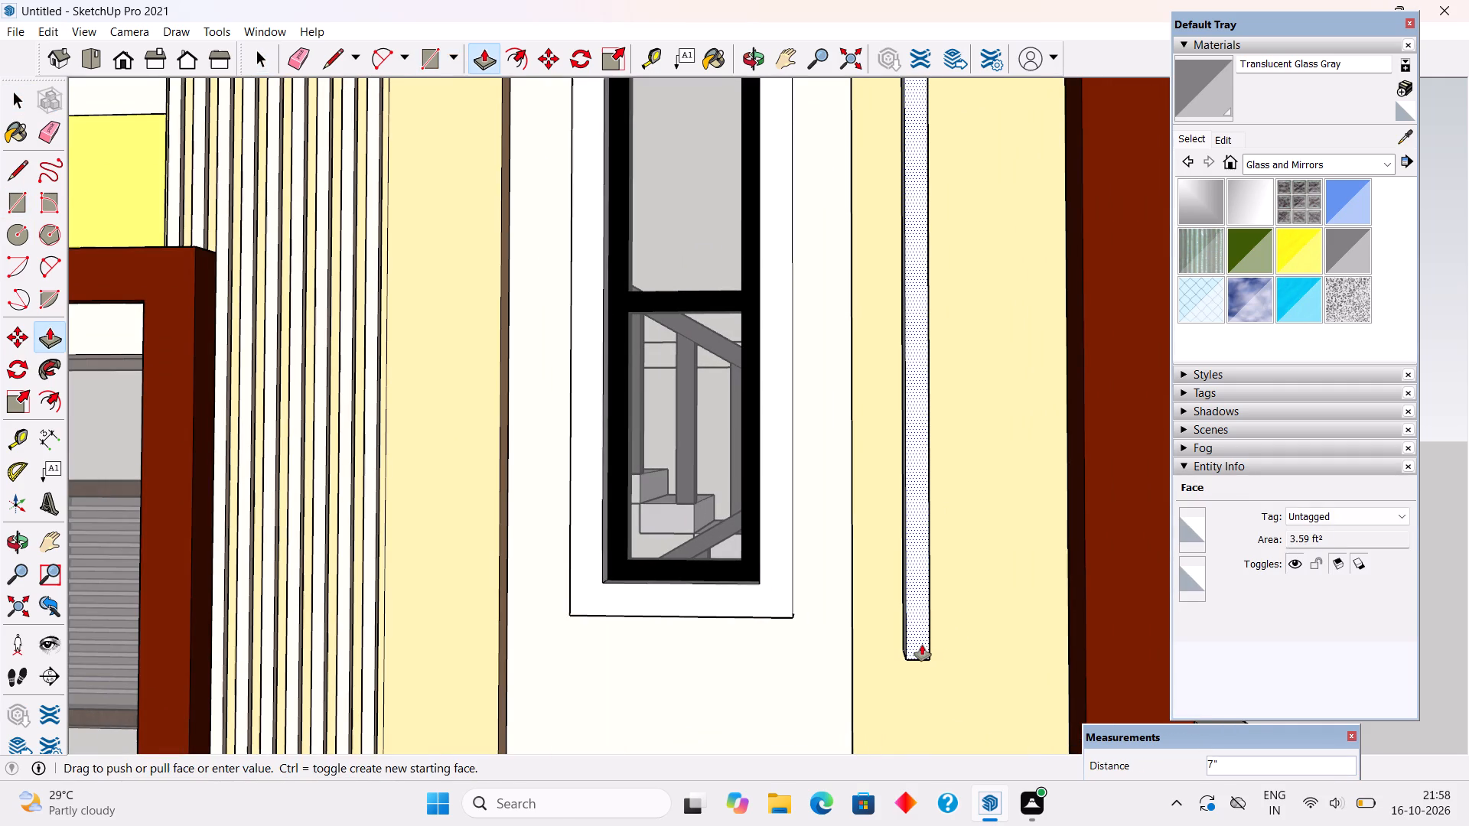
pyautogui.write('1"')
pyautogui.press('Return')
pyautogui.press('space')
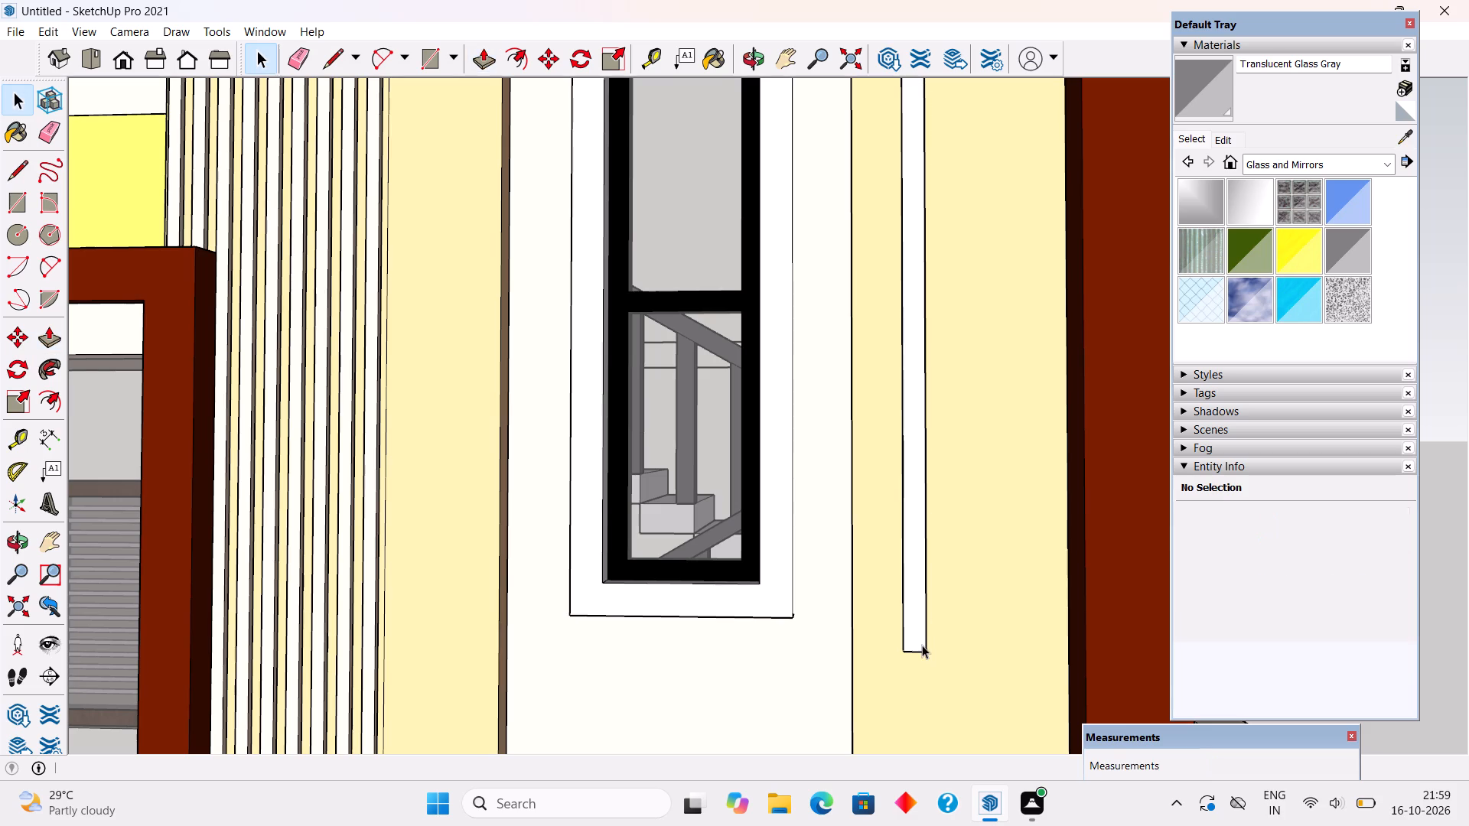
pyautogui.scroll(5, 922, 645)
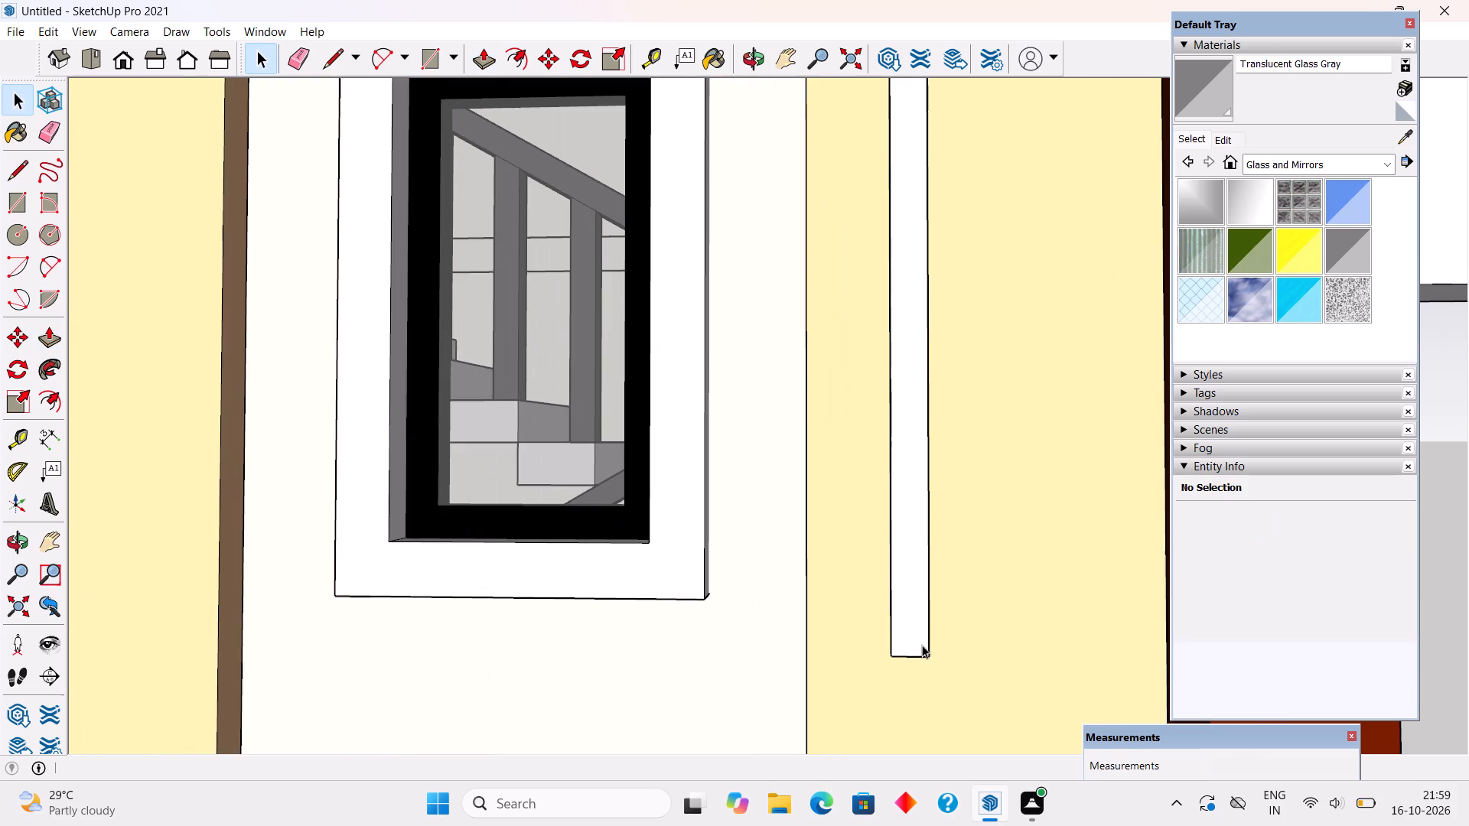
pyautogui.press('p')
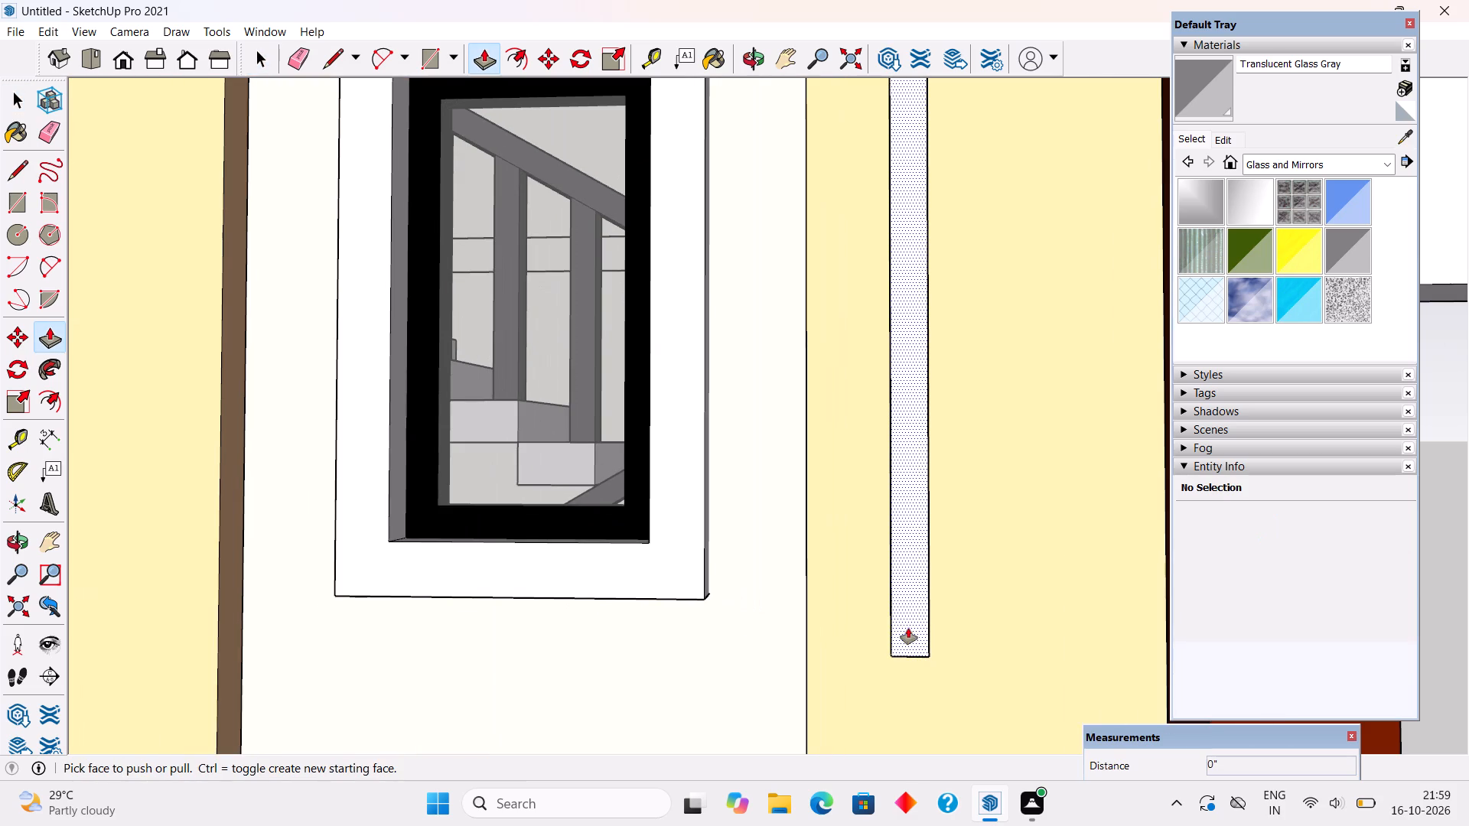
pyautogui.click(907, 623)
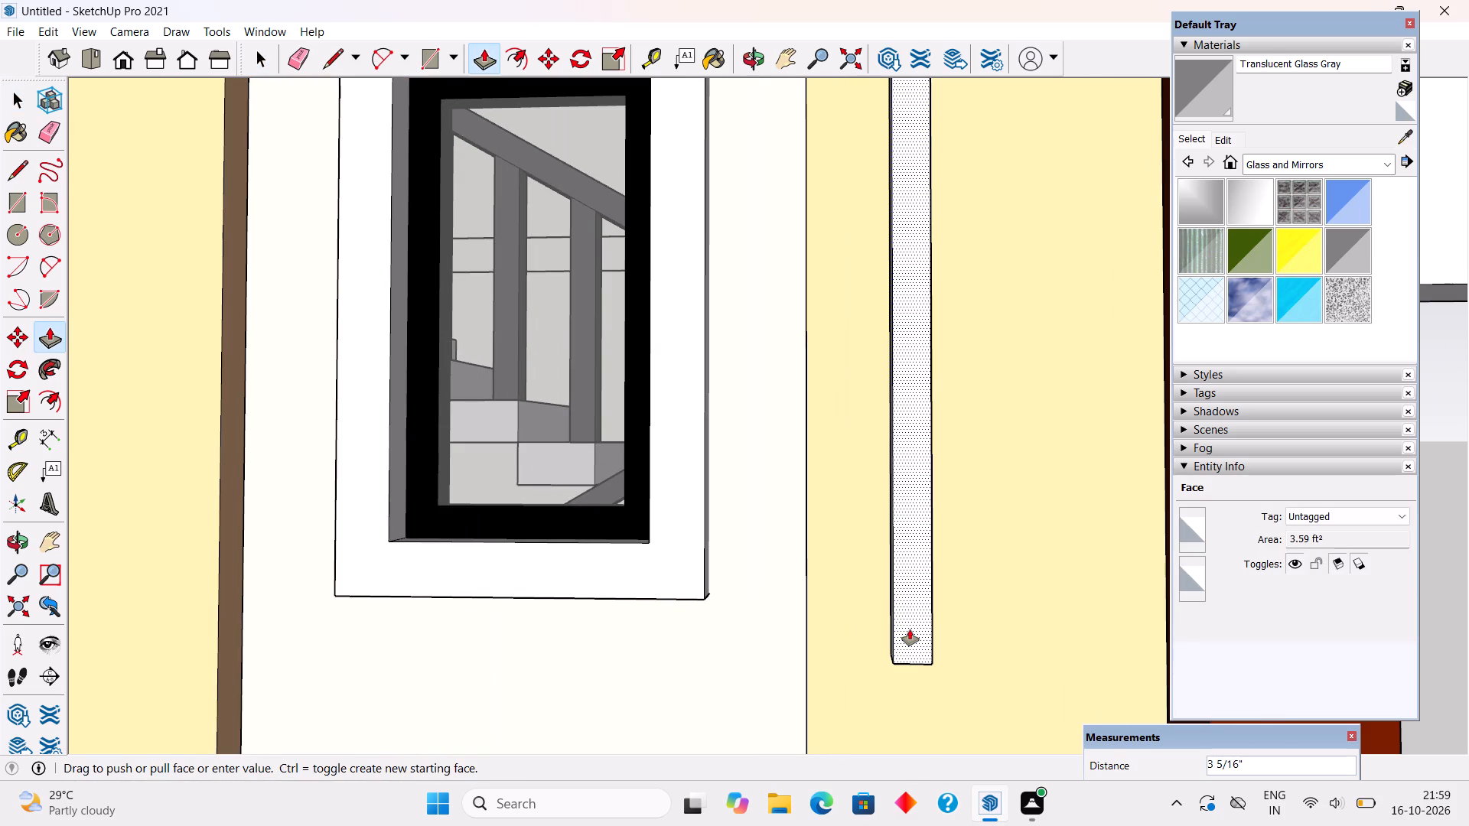
pyautogui.write('1"')
pyautogui.press('Return')
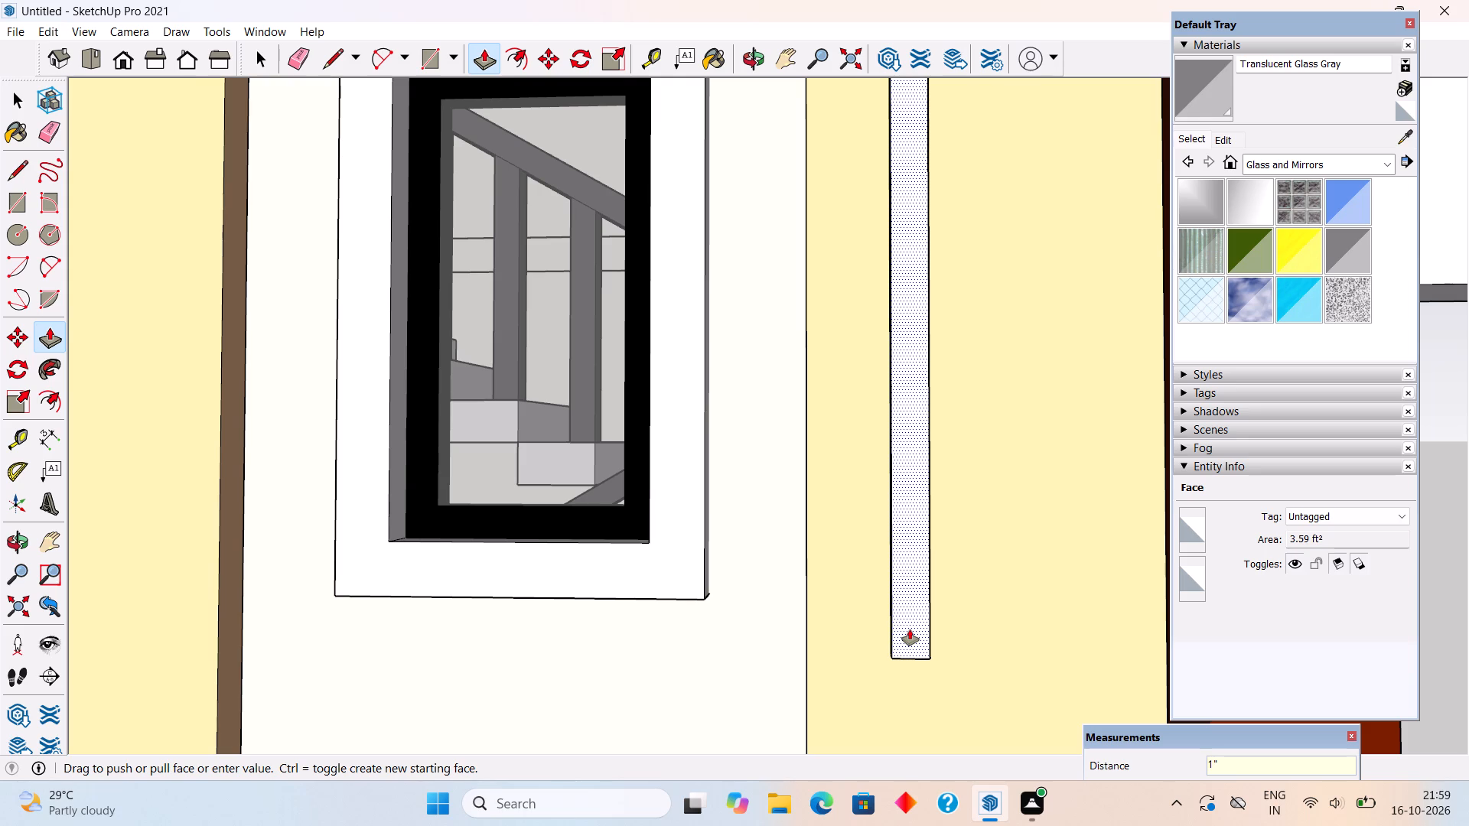
# Make the whole extruded vertical strip beside the arched window panel into a group and deselect it.
pyautogui.press('space')
pyautogui.tripleClick(910, 629)
pyautogui.rightClick(910, 629)
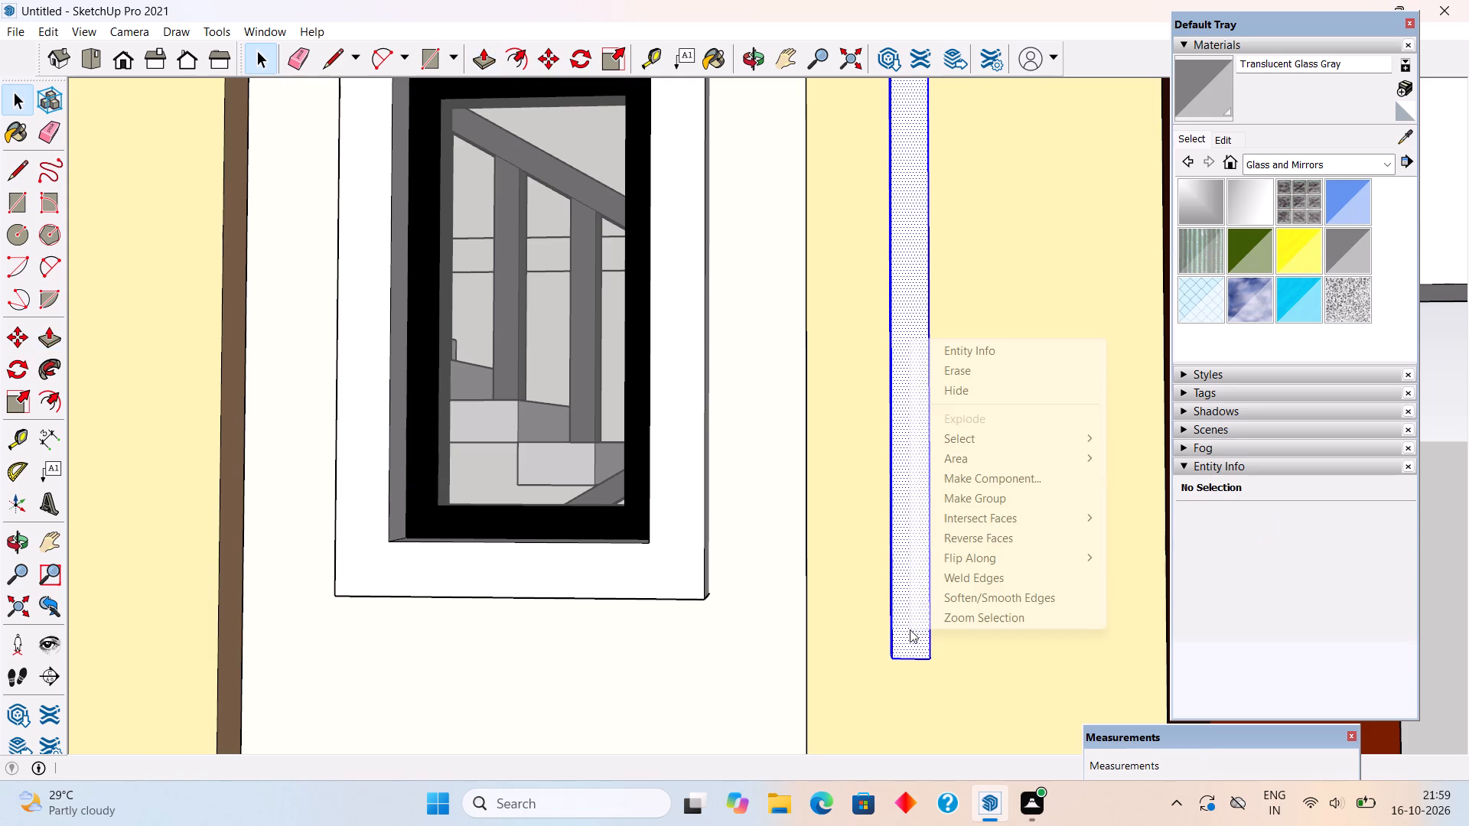
pyautogui.click(954, 497)
pyautogui.scroll(-12, 954, 497)
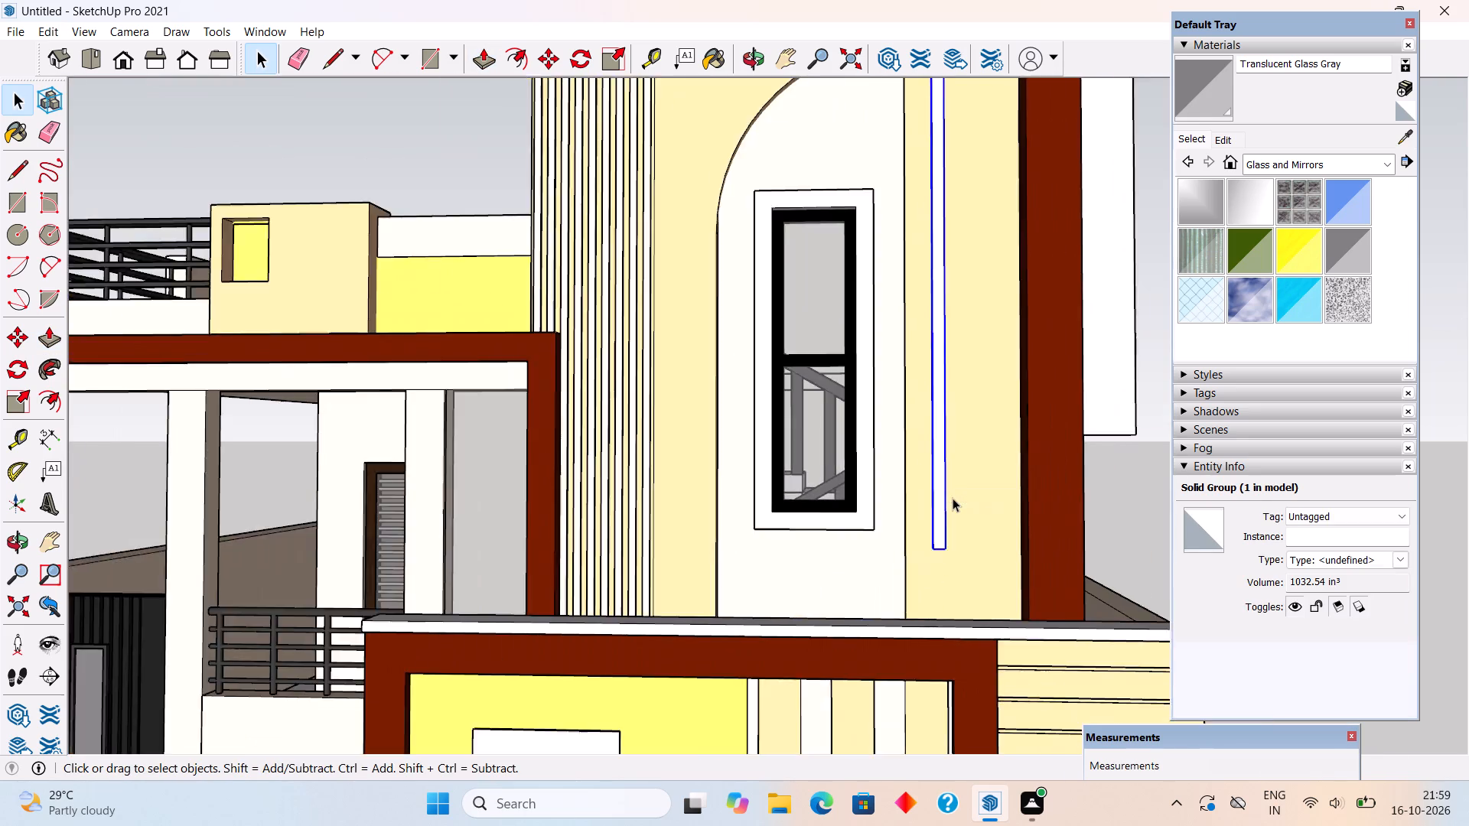
pyautogui.scroll(-5, 953, 498)
pyautogui.moveTo(958, 346); pyautogui.dragTo(1008, 370, button='middle')
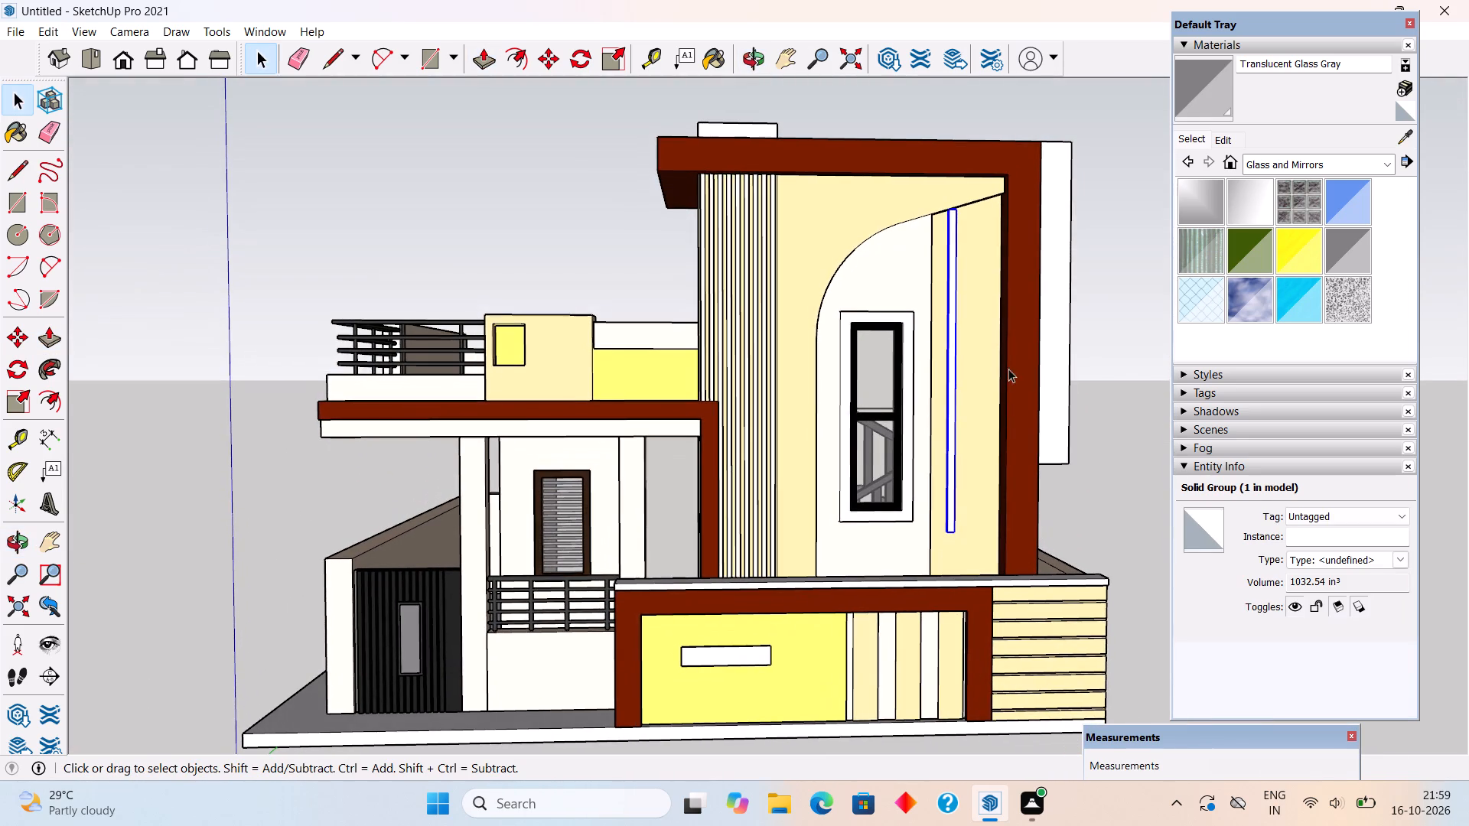
pyautogui.click(1122, 411)
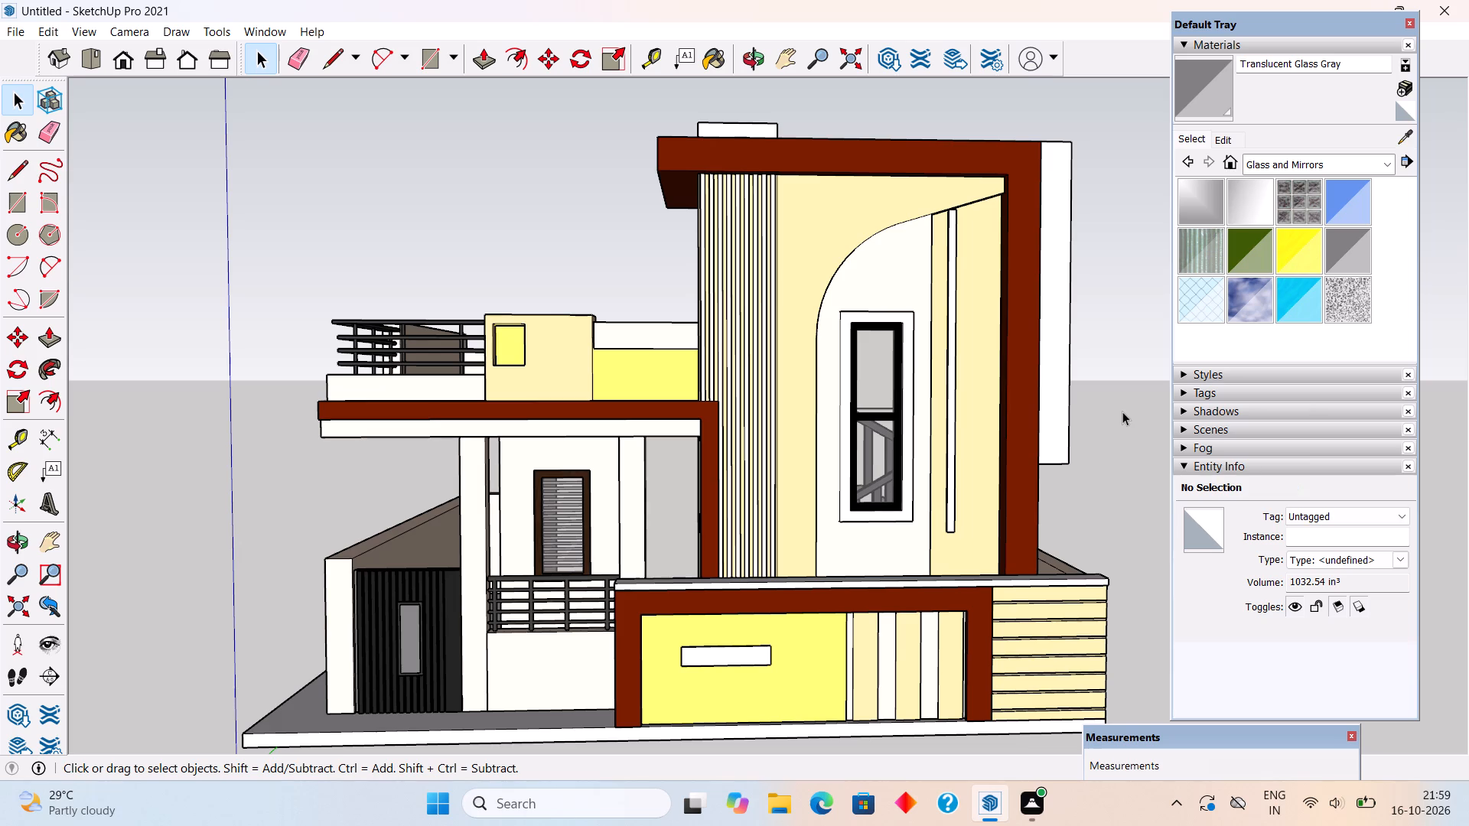
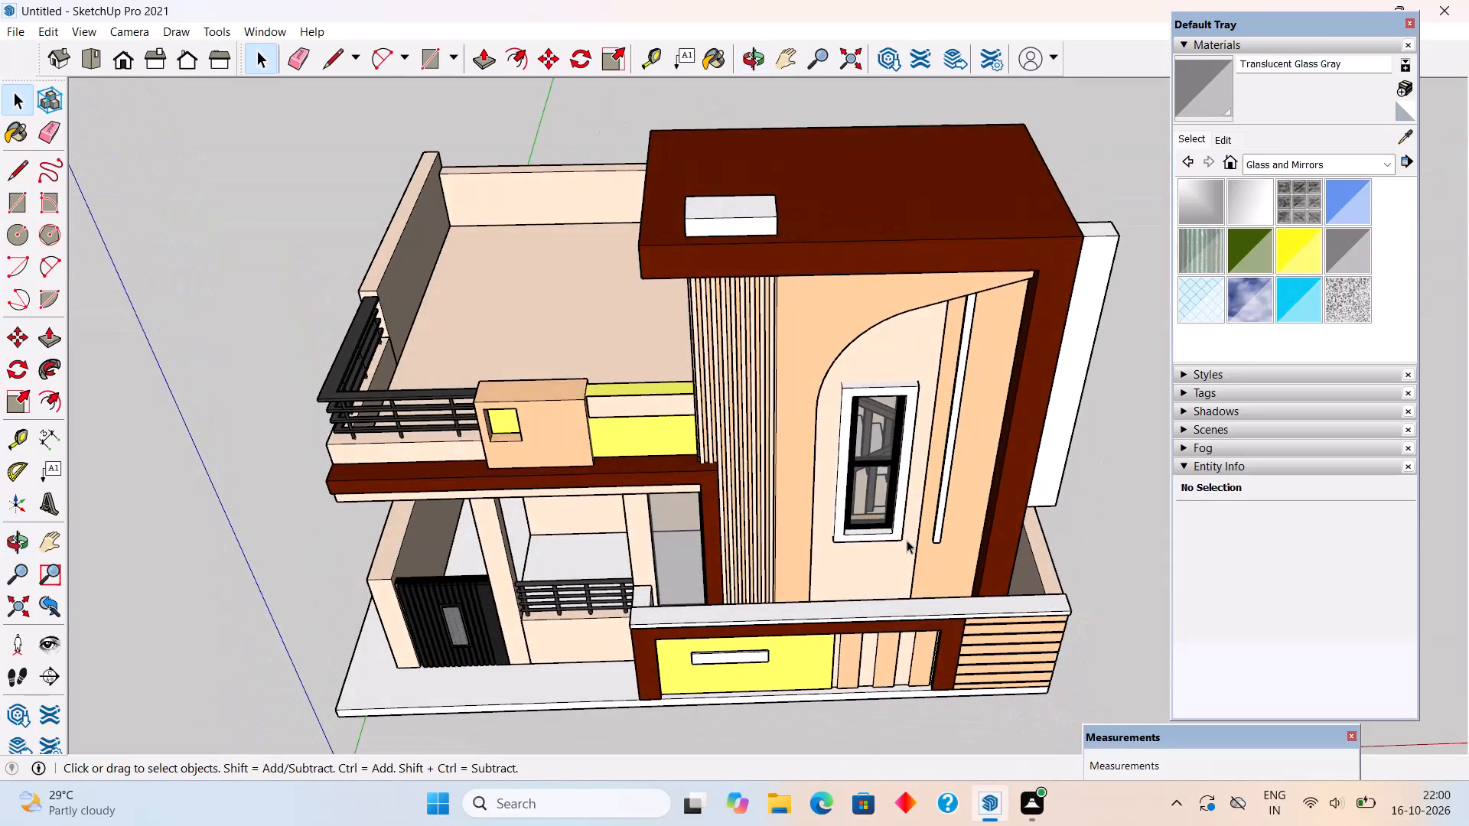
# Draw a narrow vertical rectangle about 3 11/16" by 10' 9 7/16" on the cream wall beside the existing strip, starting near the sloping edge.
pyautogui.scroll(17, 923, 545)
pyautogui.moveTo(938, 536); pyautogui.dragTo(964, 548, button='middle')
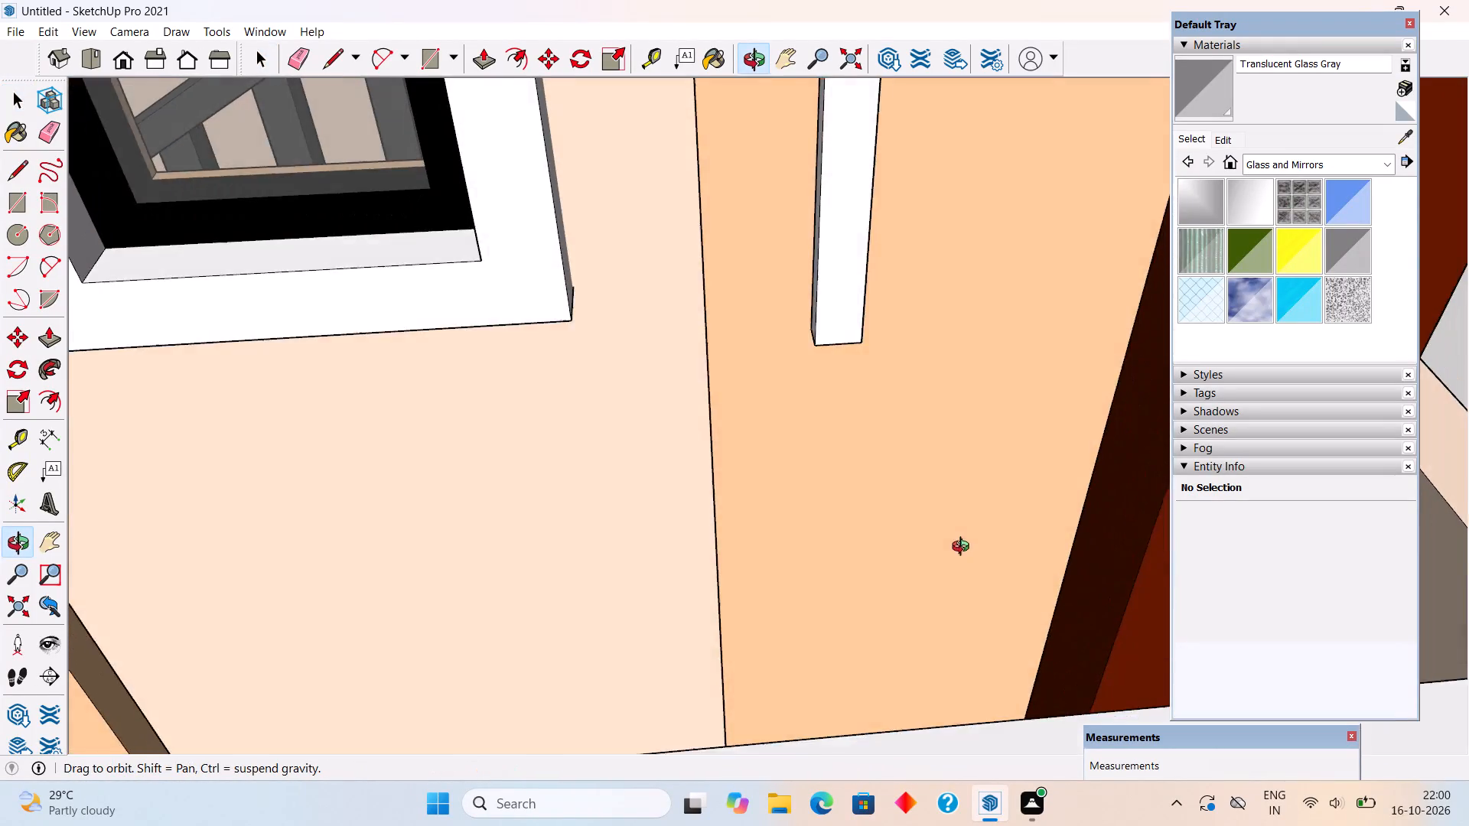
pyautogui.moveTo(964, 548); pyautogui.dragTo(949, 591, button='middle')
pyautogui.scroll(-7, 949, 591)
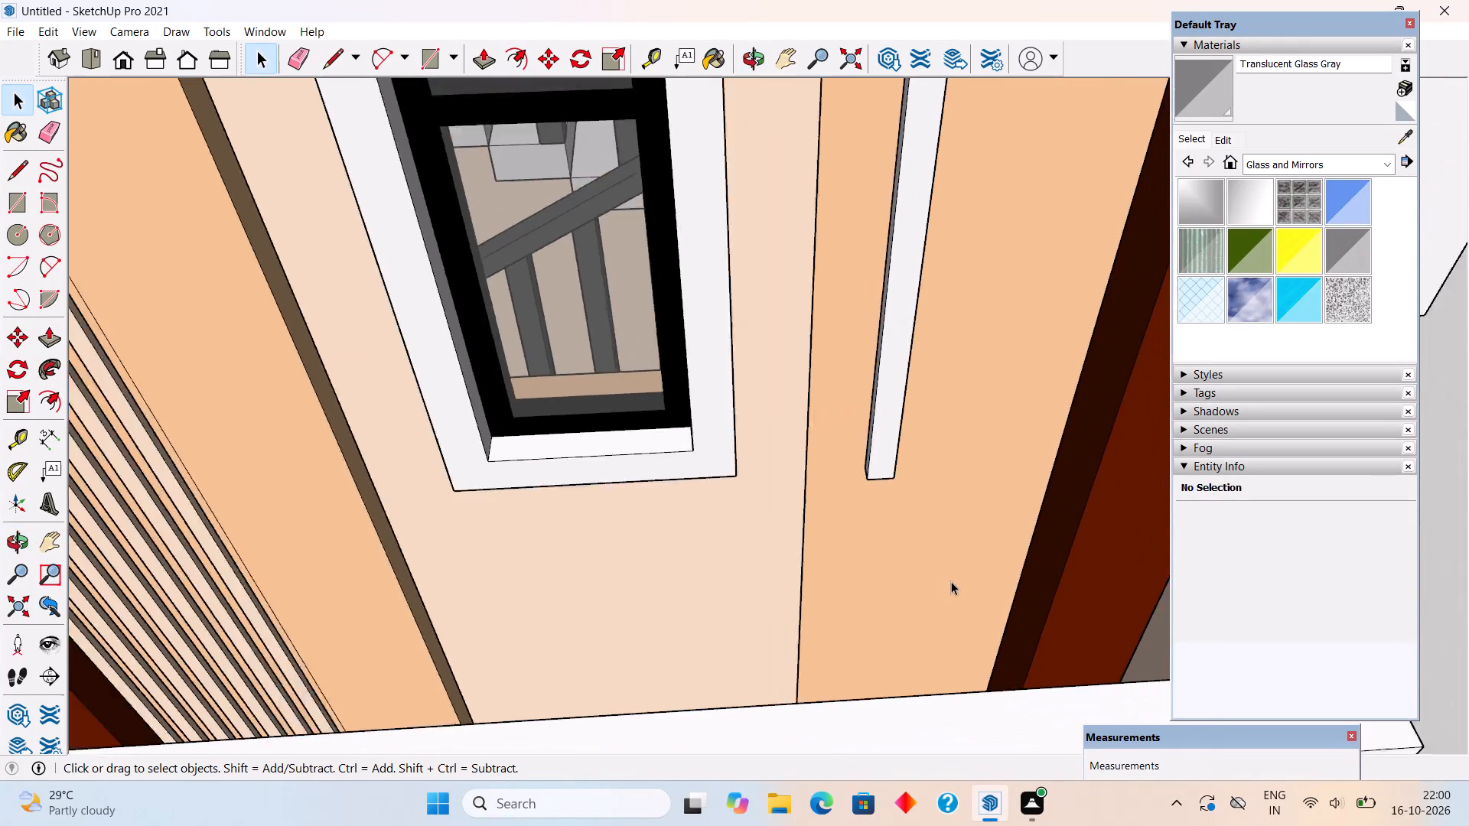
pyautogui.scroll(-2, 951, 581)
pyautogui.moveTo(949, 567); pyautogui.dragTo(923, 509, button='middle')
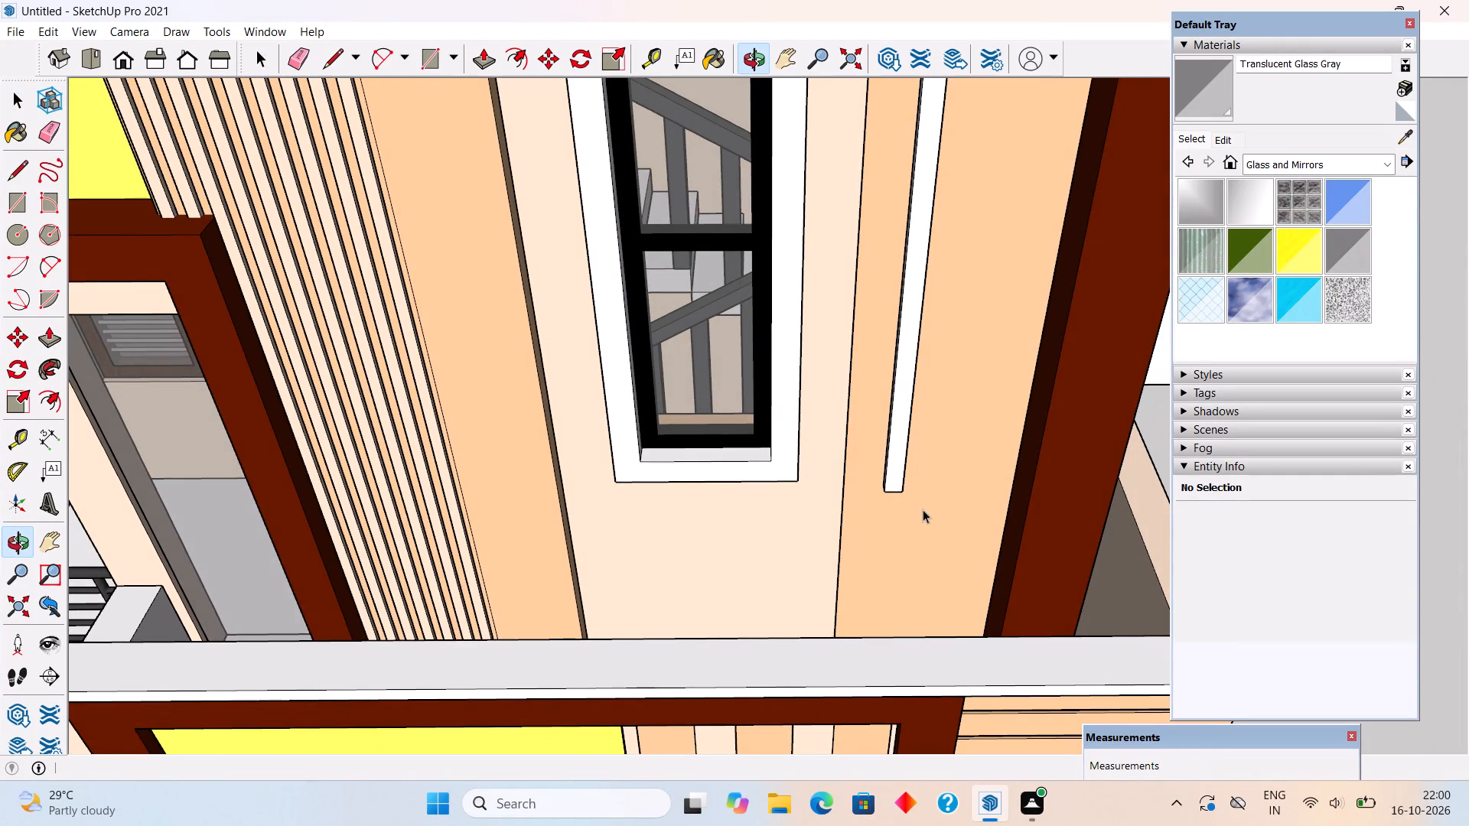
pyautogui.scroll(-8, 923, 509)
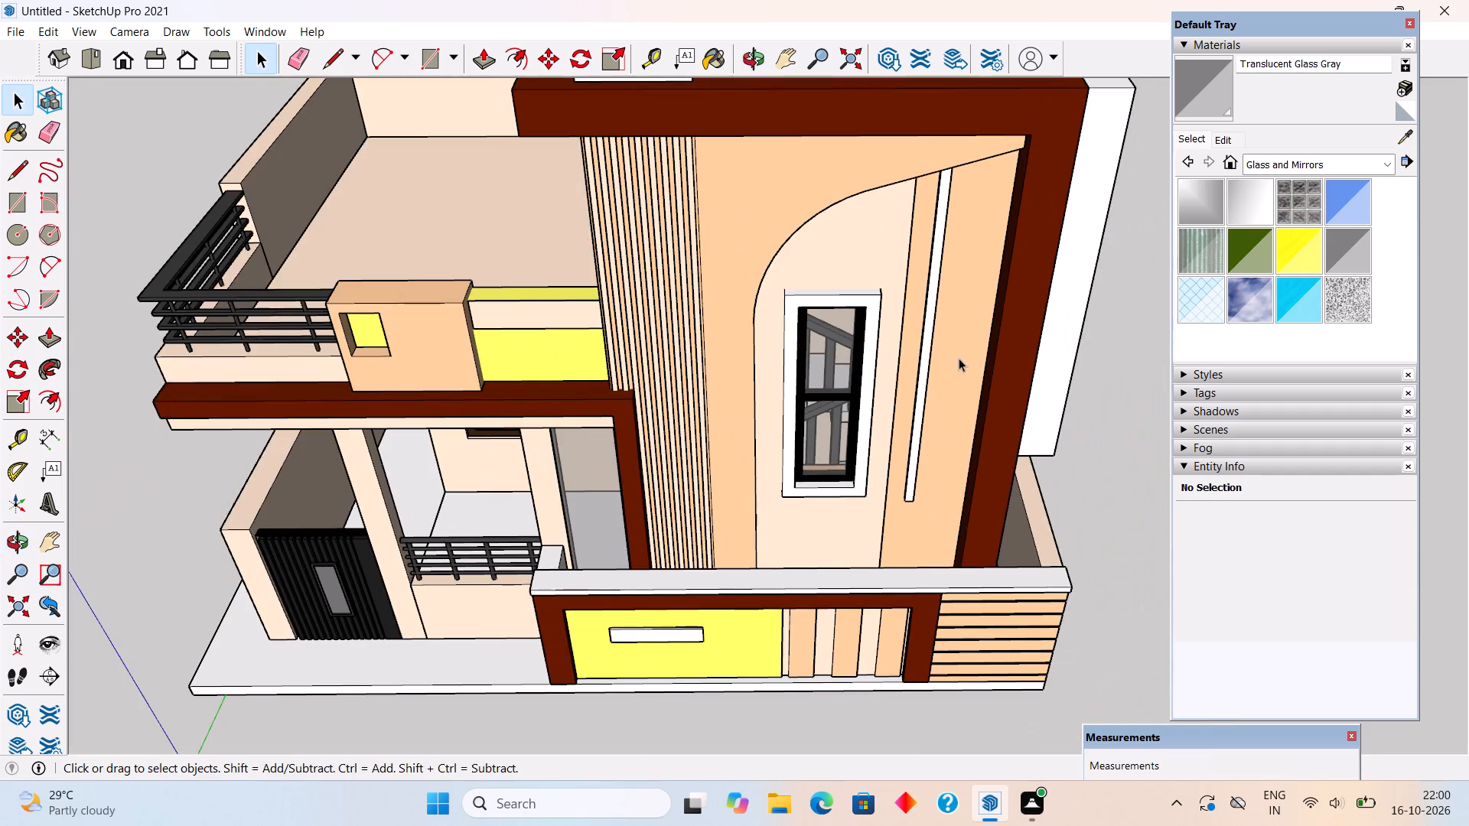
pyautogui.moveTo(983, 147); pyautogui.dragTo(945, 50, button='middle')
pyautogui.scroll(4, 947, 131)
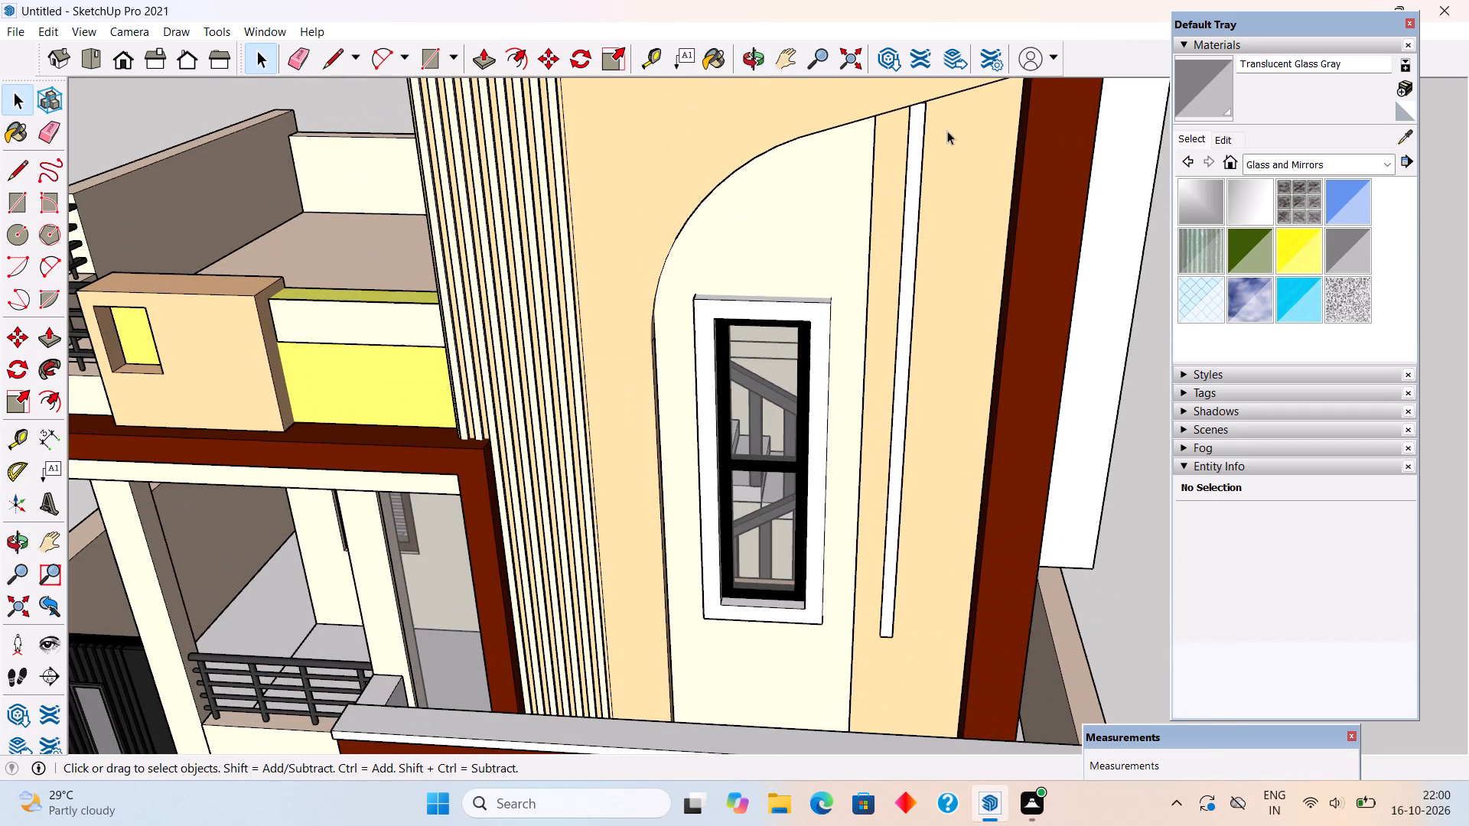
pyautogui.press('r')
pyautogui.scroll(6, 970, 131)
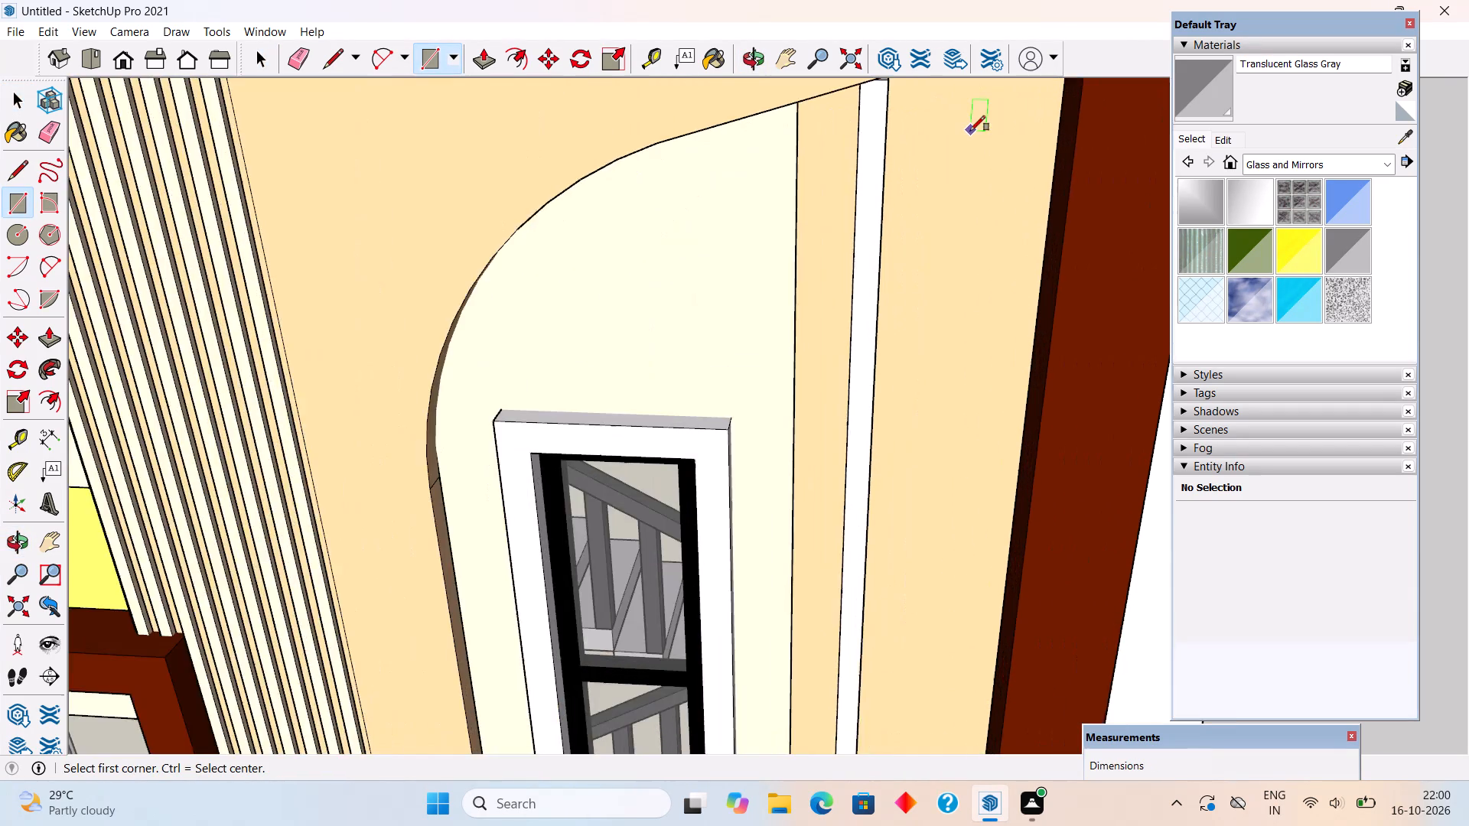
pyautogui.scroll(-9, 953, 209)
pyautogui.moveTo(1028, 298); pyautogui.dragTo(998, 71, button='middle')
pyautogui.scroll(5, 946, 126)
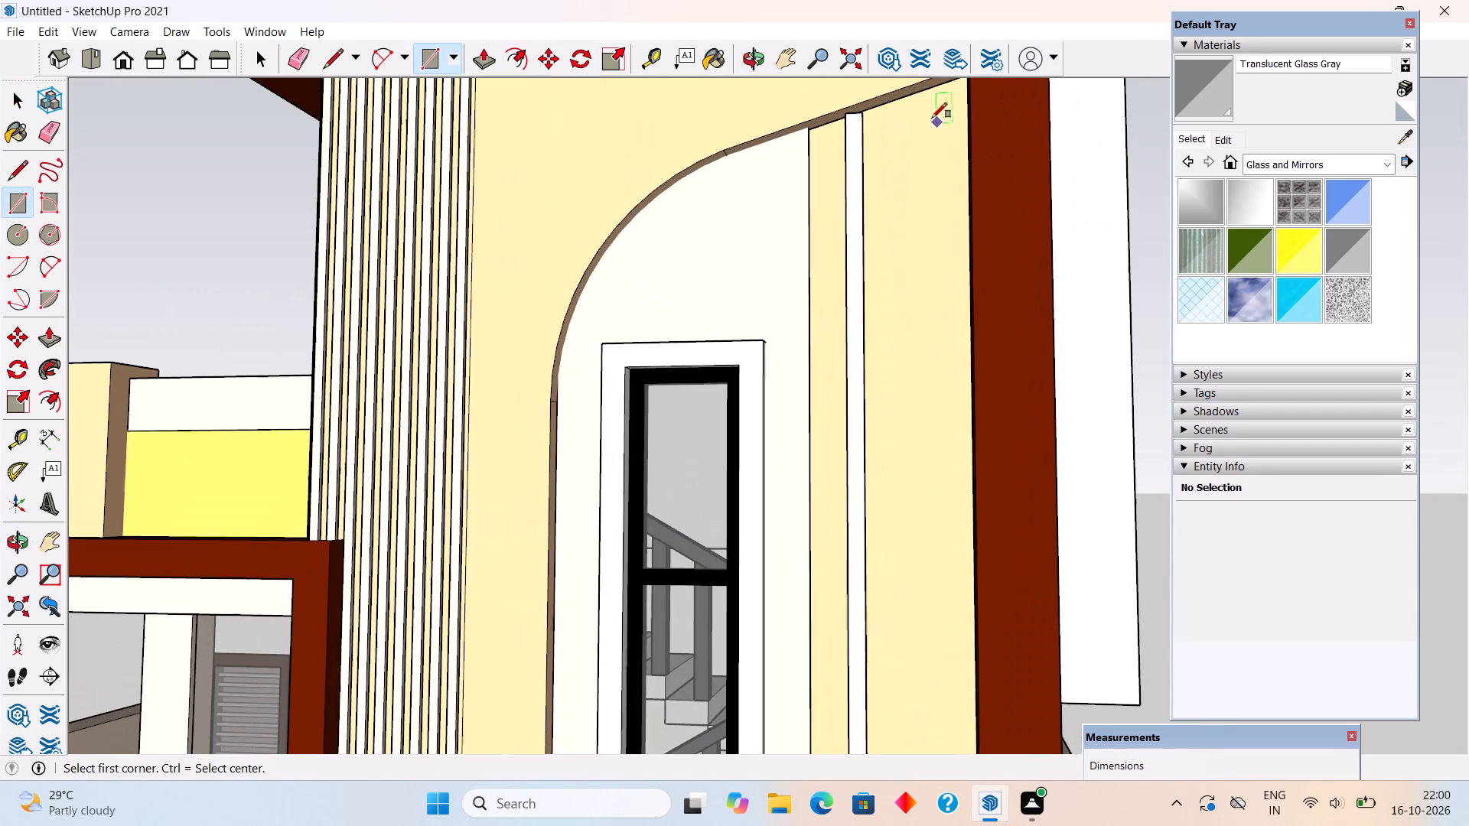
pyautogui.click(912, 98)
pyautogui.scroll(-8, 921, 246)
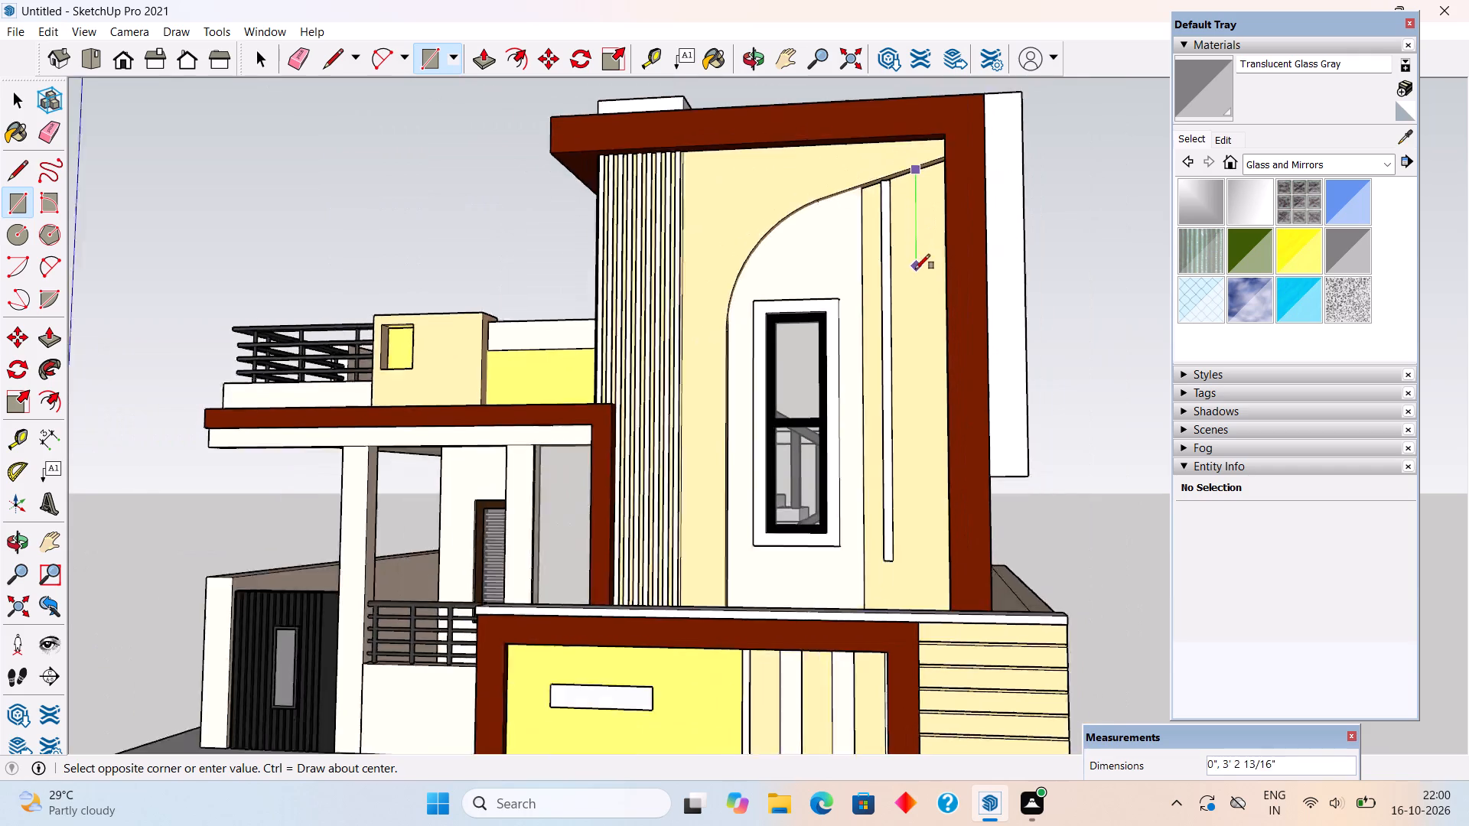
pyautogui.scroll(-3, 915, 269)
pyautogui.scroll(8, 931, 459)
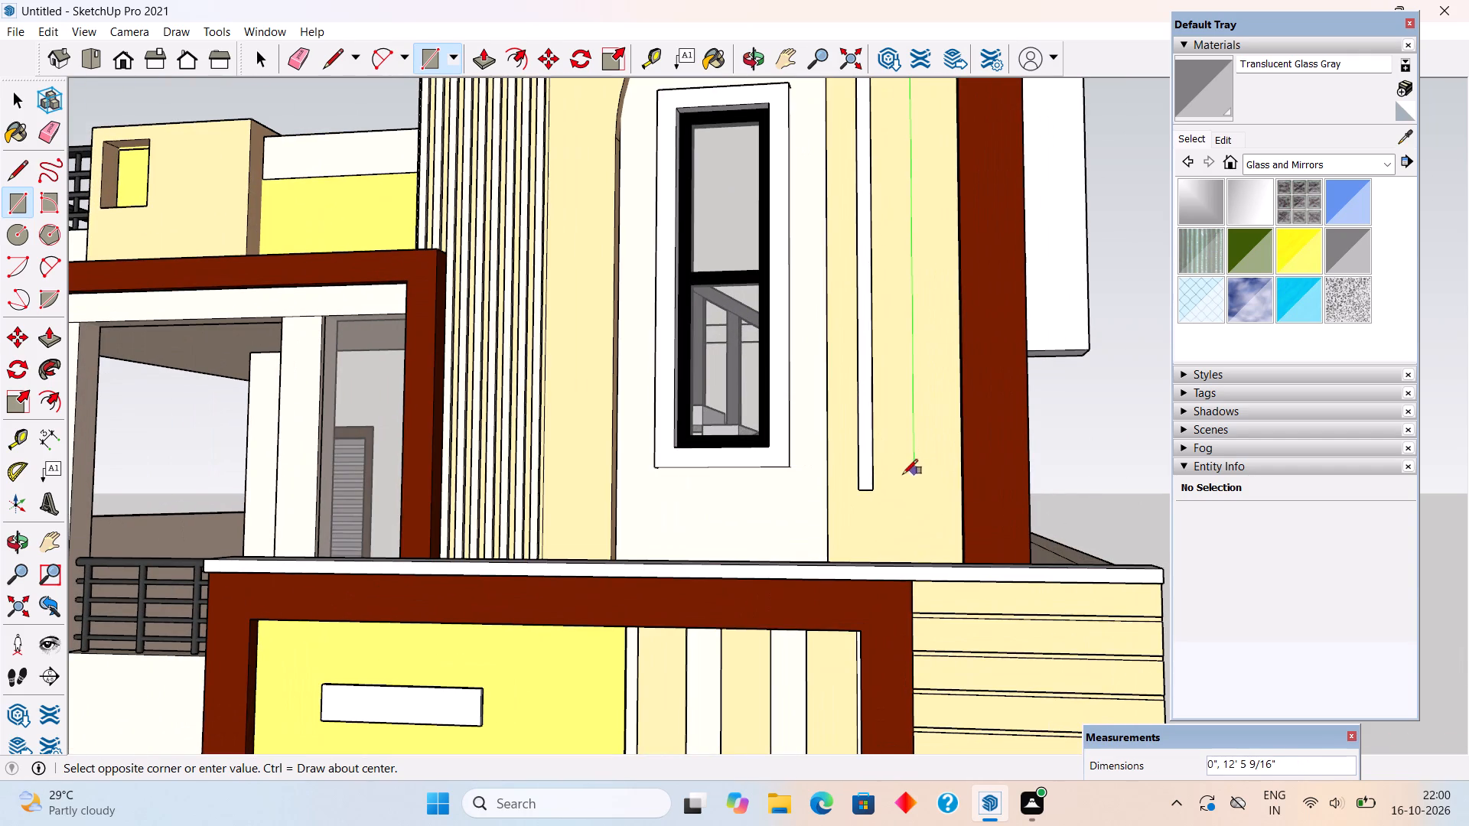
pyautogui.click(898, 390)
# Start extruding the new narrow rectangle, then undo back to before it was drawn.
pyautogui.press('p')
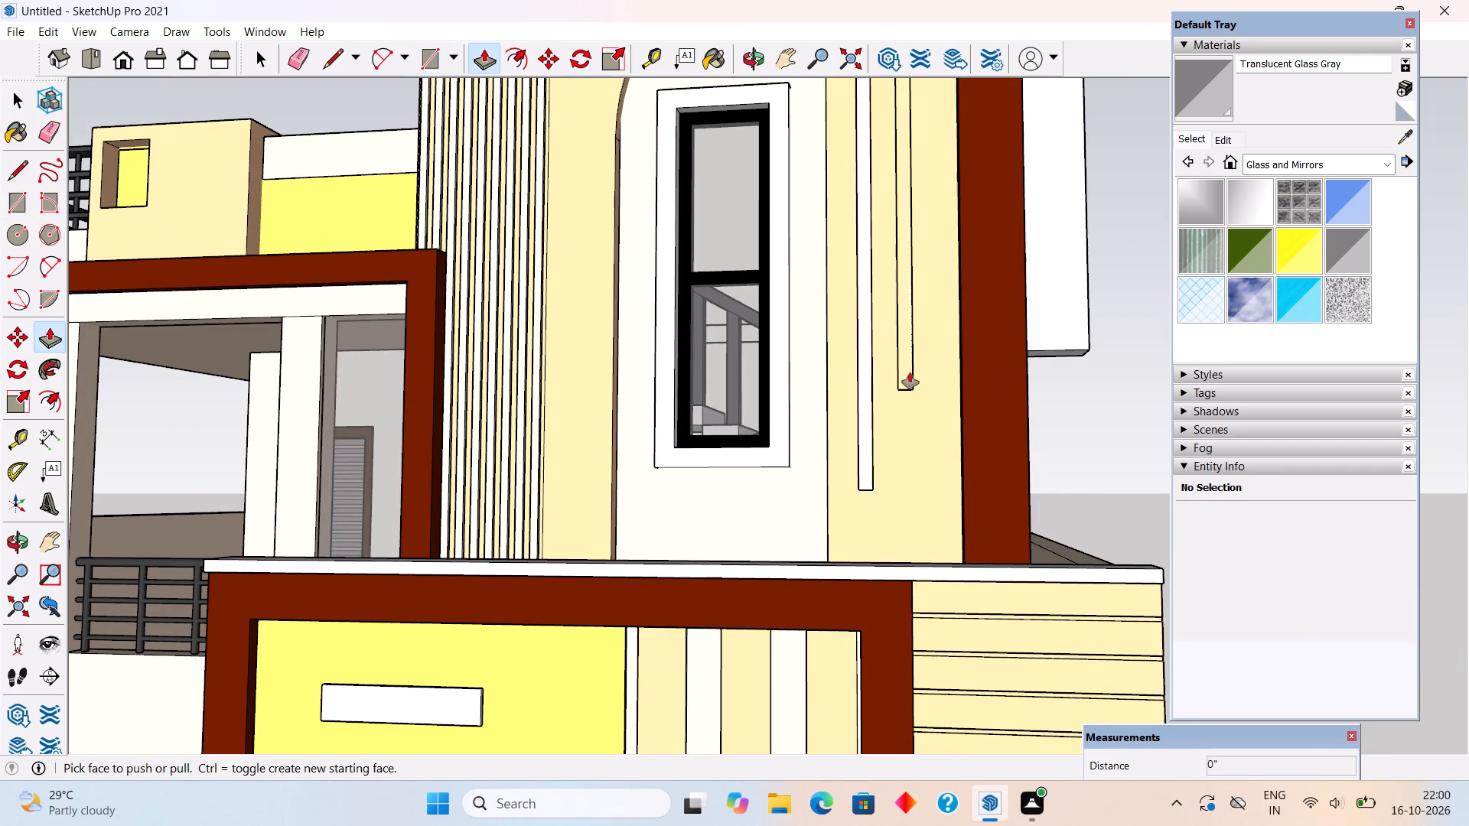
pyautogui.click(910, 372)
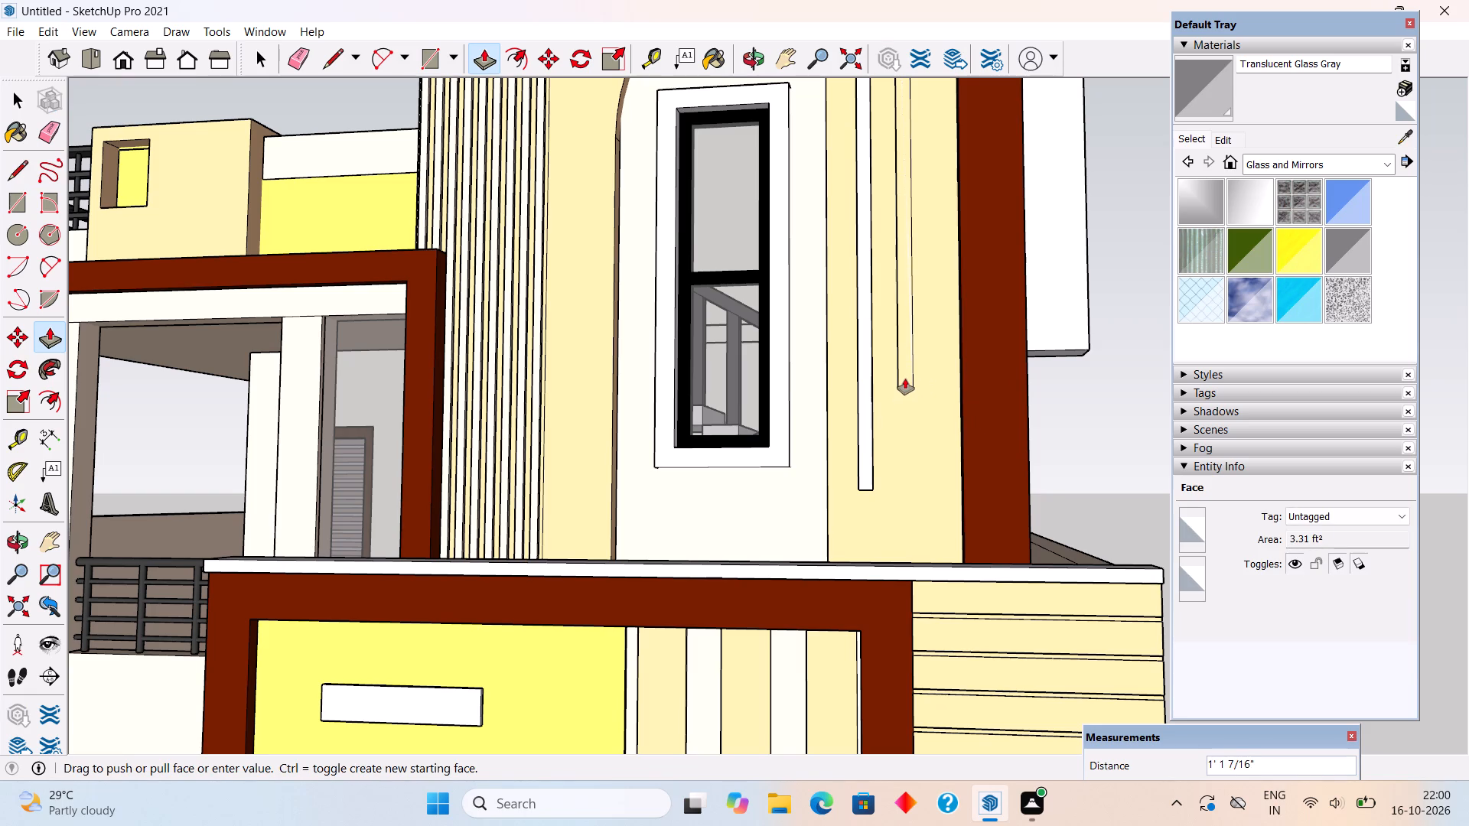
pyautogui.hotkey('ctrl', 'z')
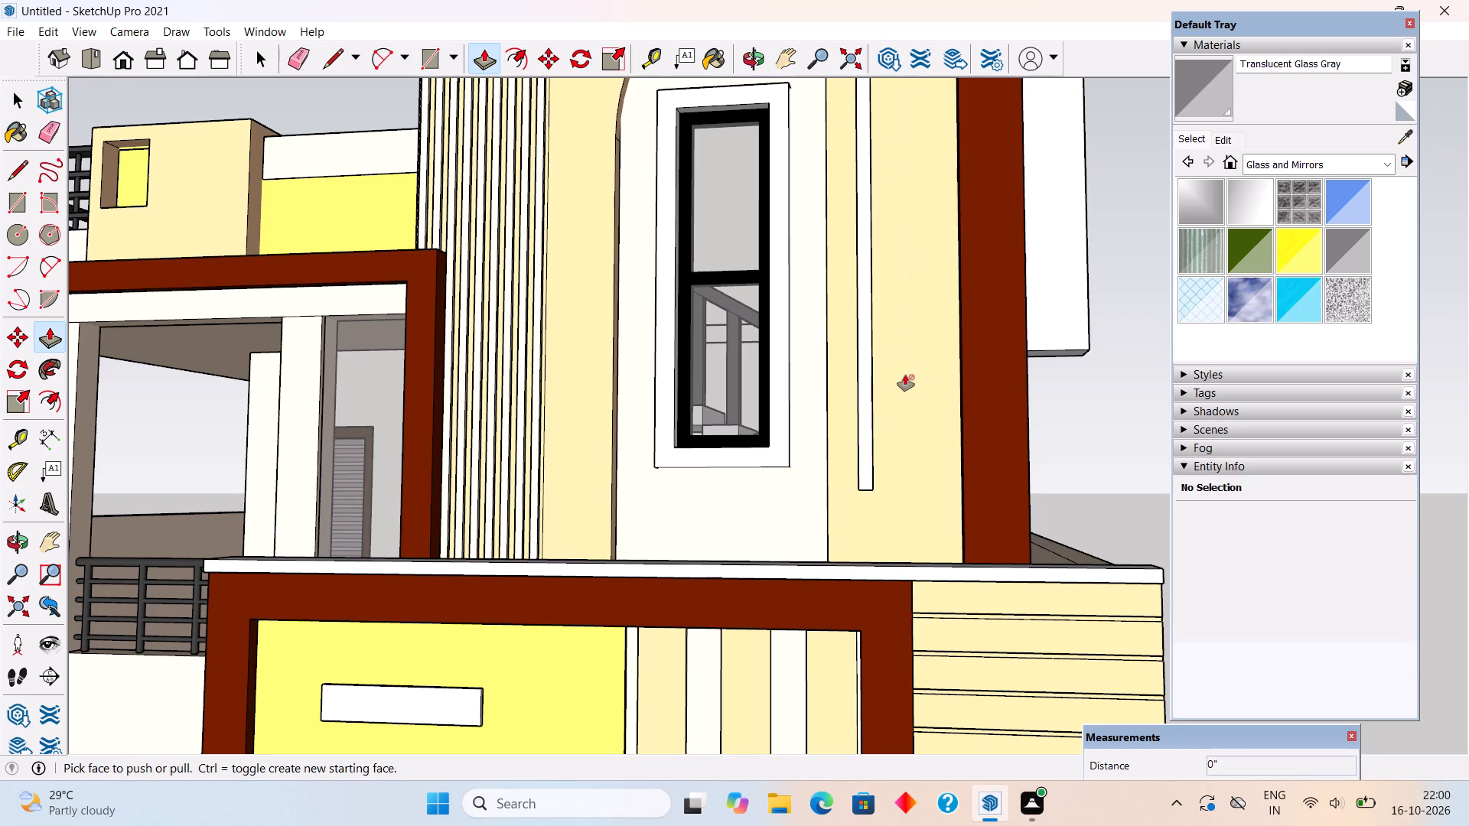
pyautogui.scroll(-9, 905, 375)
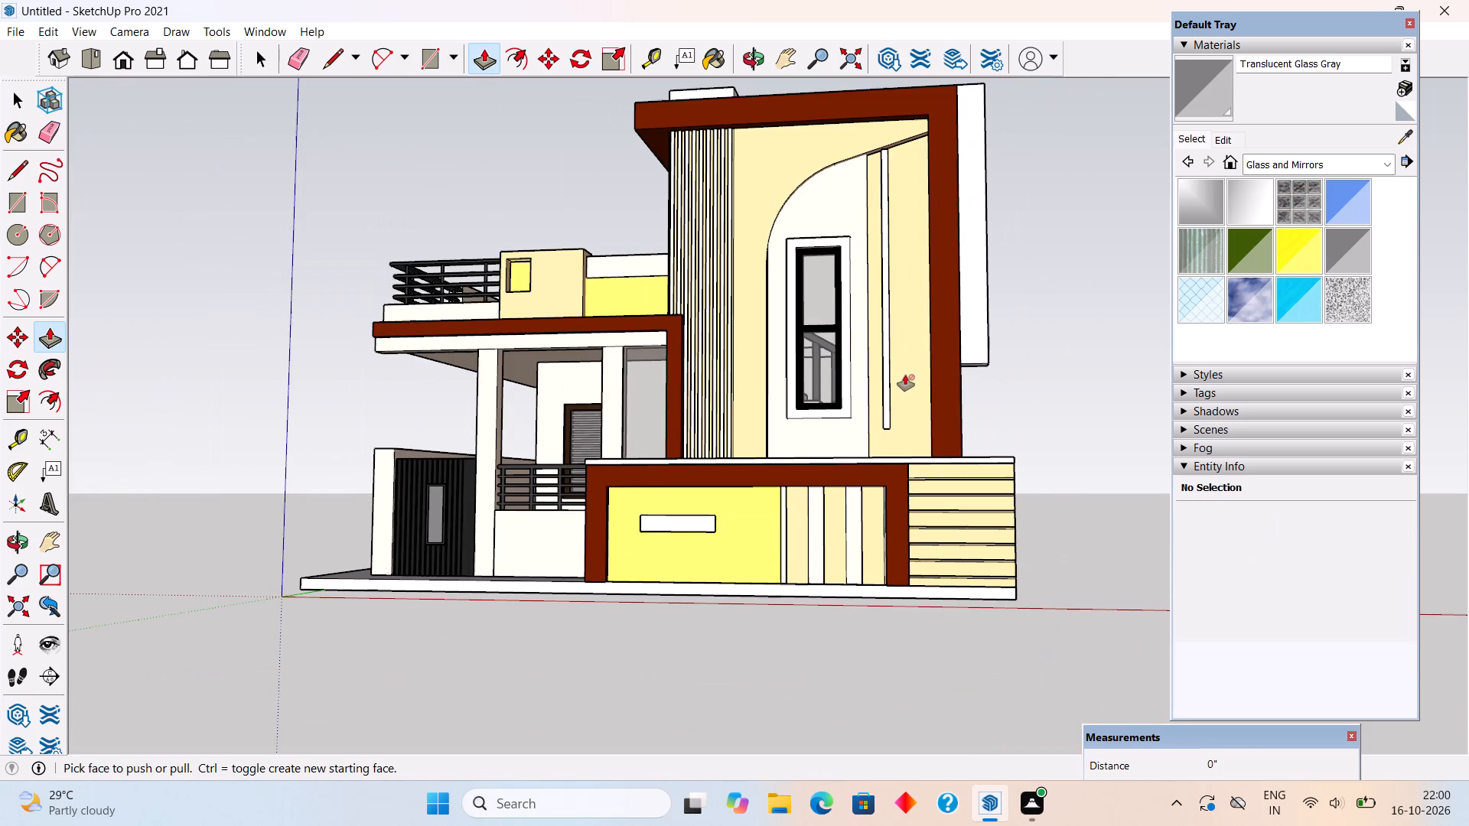
# Draw a narrow vertical rectangle about 9' 4 1/2" tall on the cream wall beside the existing strip, starting at the sloping edge.
pyautogui.press('space')
pyautogui.press('r')
pyautogui.scroll(9, 909, 225)
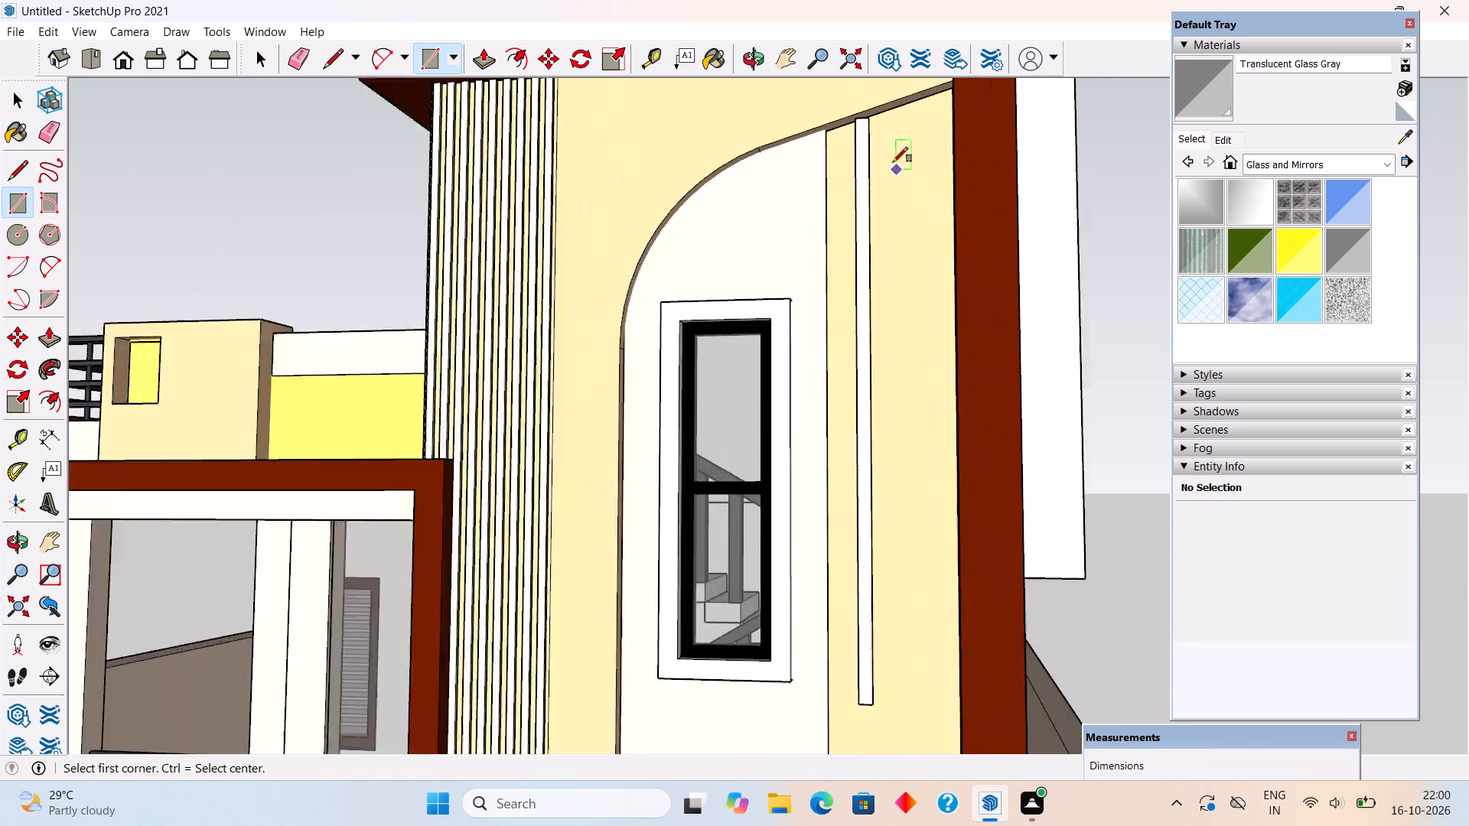
pyautogui.scroll(1, 893, 162)
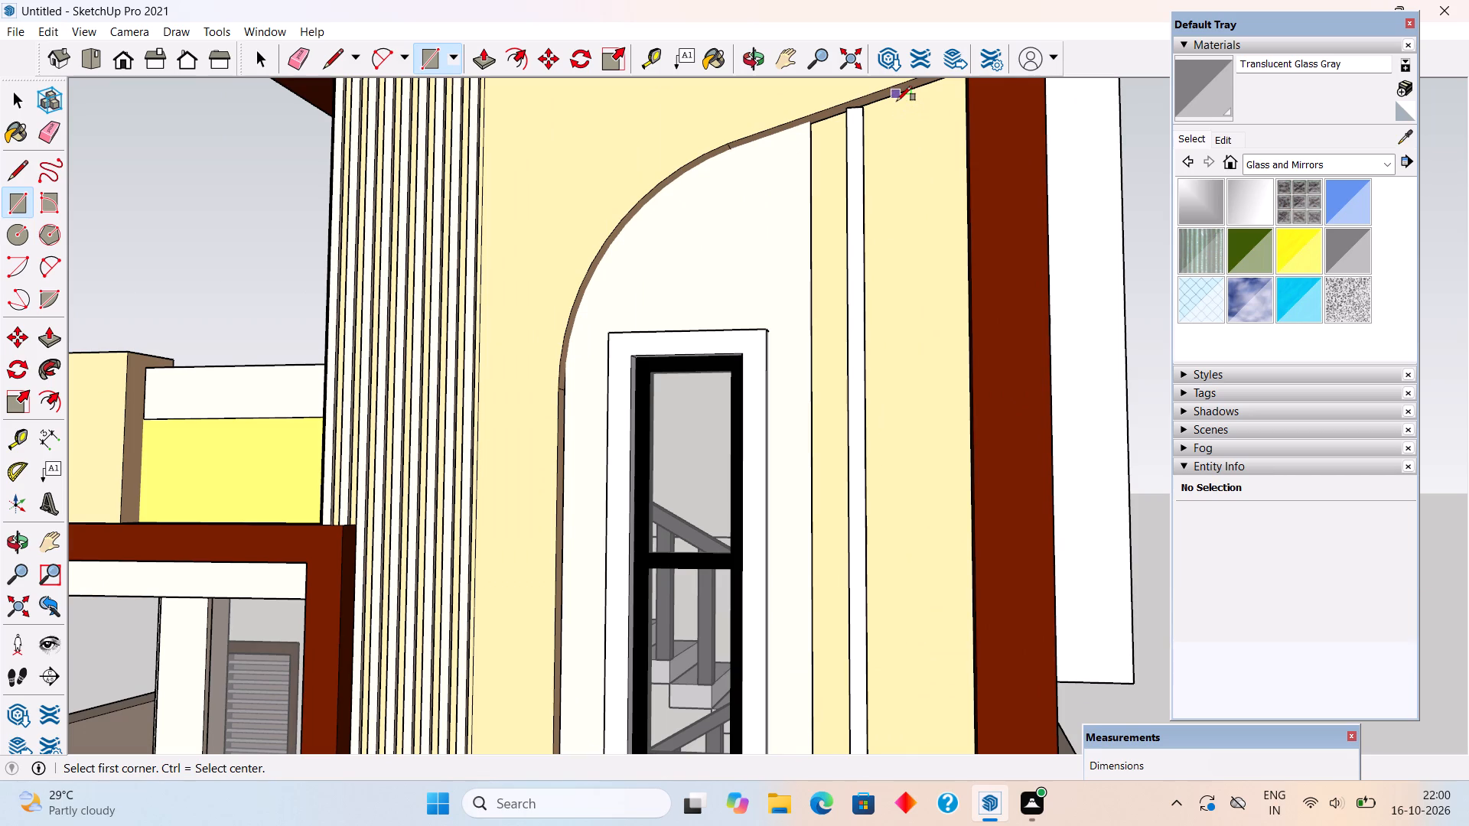
pyautogui.click(891, 101)
pyautogui.scroll(-4, 946, 401)
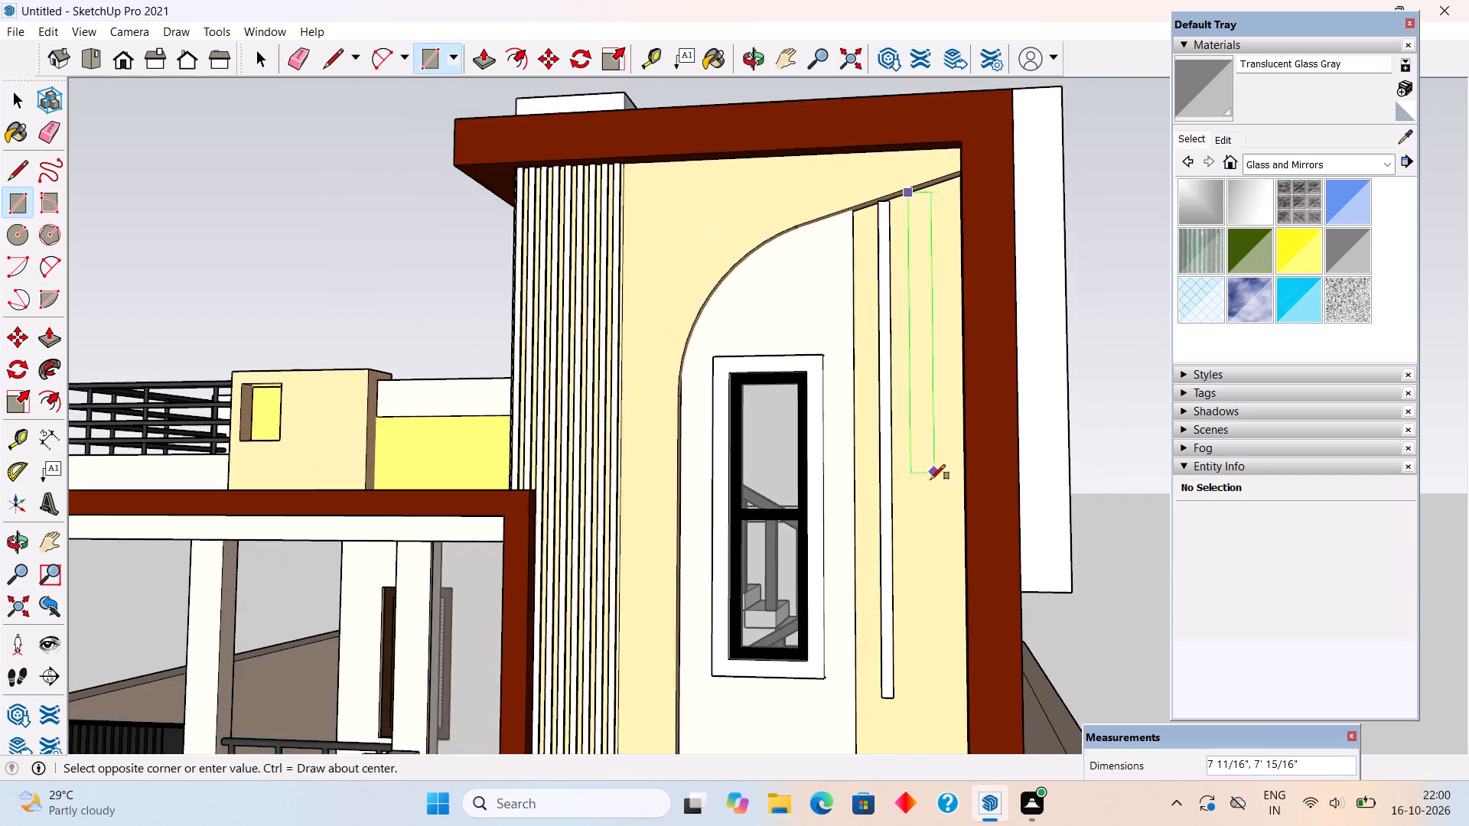
pyautogui.scroll(-3, 933, 476)
pyautogui.scroll(5, 916, 569)
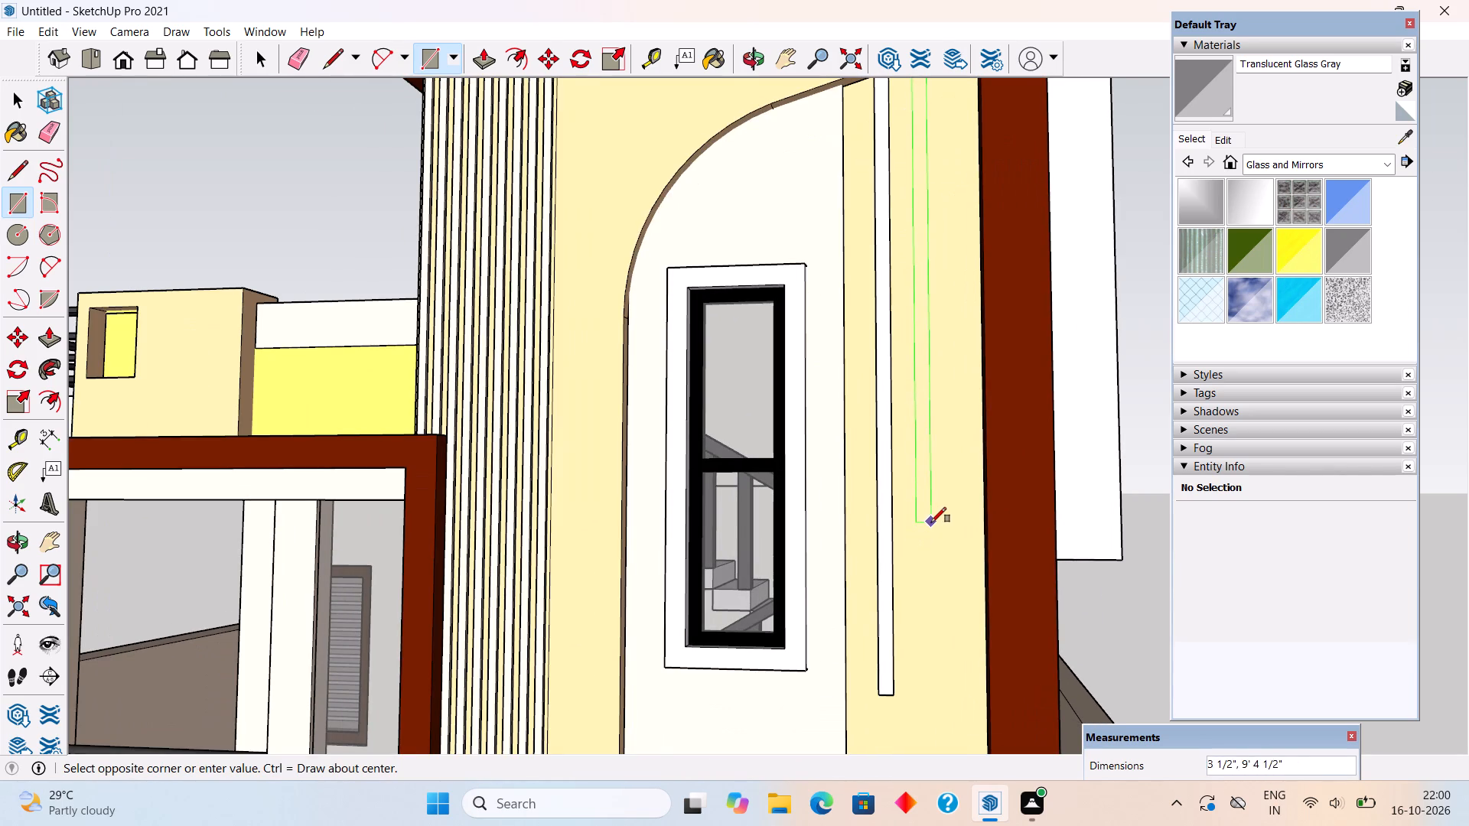
pyautogui.click(934, 521)
# Extrude the second narrow vertical strip 2" out from the cream wall.
pyautogui.press('p')
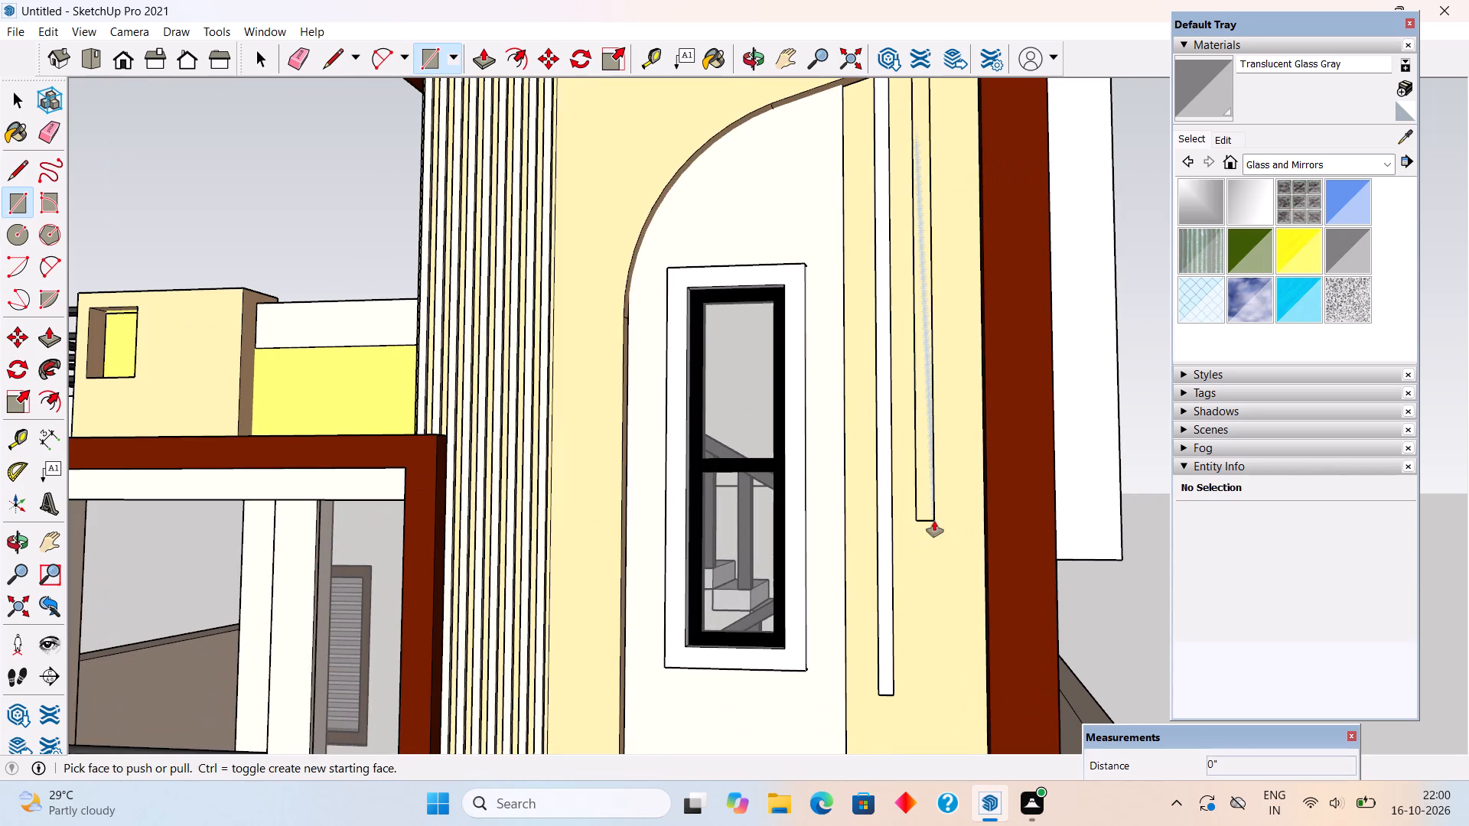
pyautogui.click(930, 505)
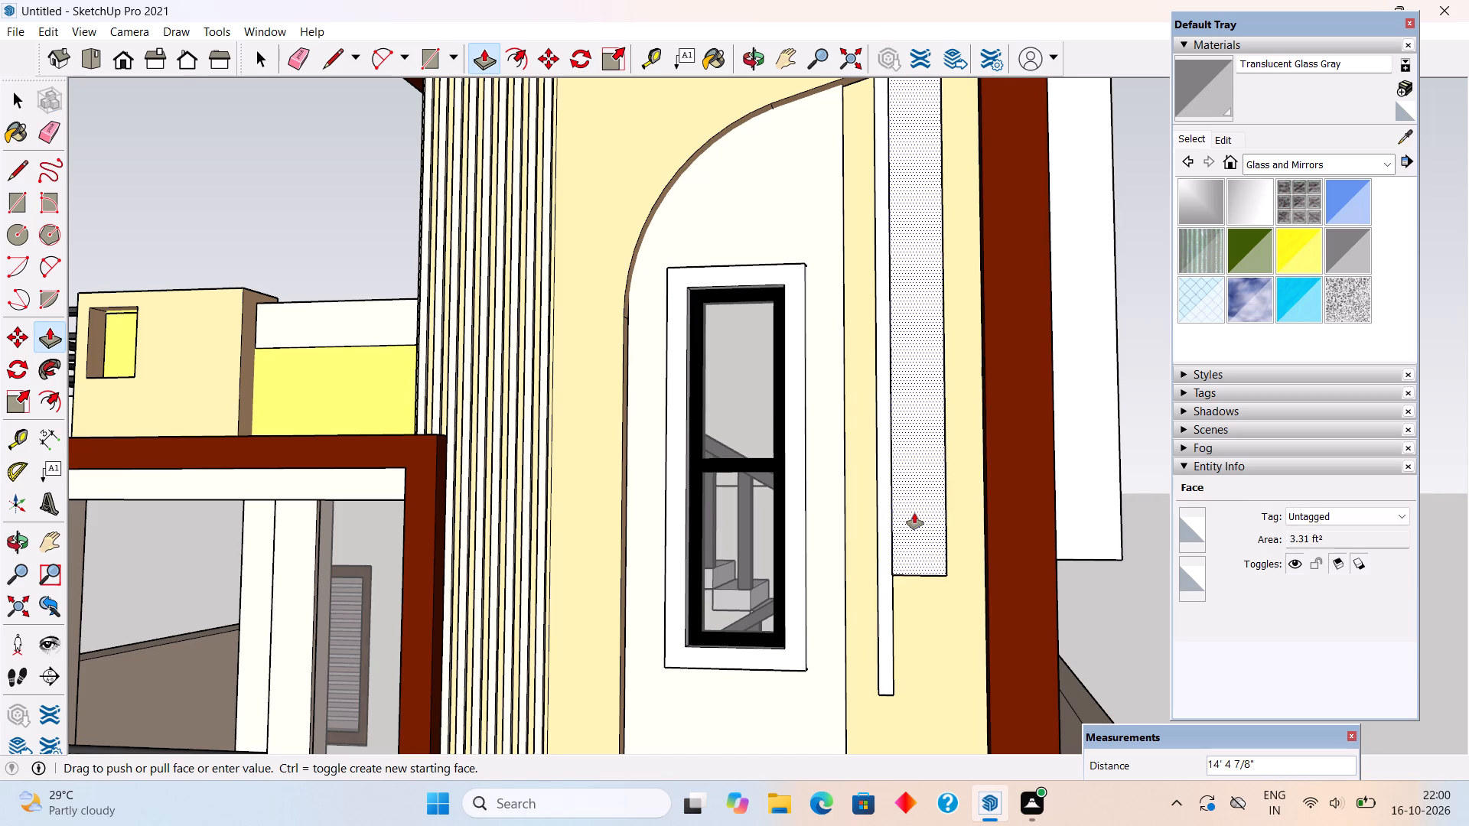
pyautogui.write('2"')
pyautogui.press('Return')
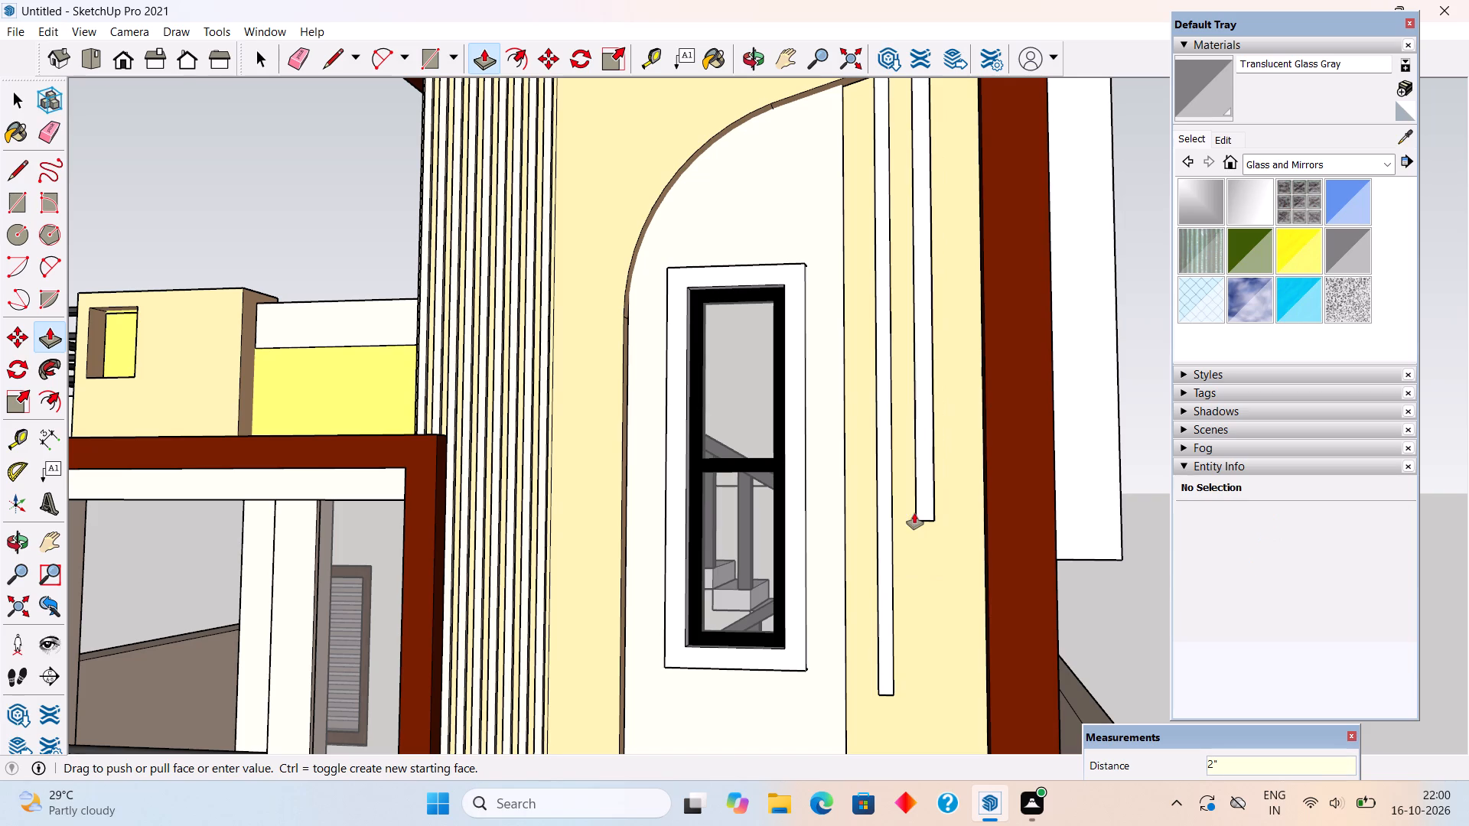
# Make the whole extruded second strip into a group.
pyautogui.press('space')
pyautogui.tripleClick(923, 495)
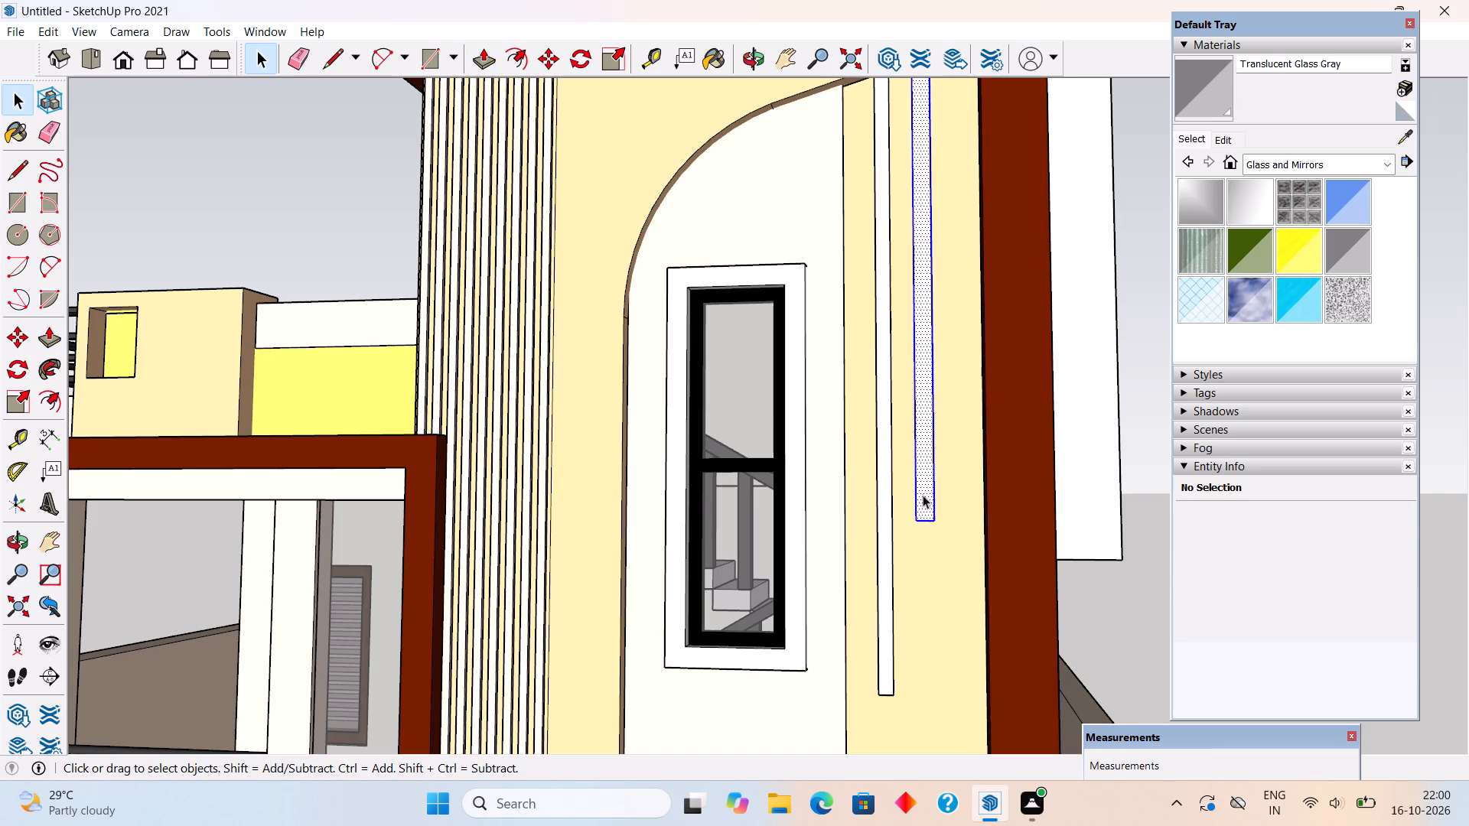
pyautogui.rightClick(923, 495)
pyautogui.click(982, 369)
pyautogui.scroll(-5, 982, 369)
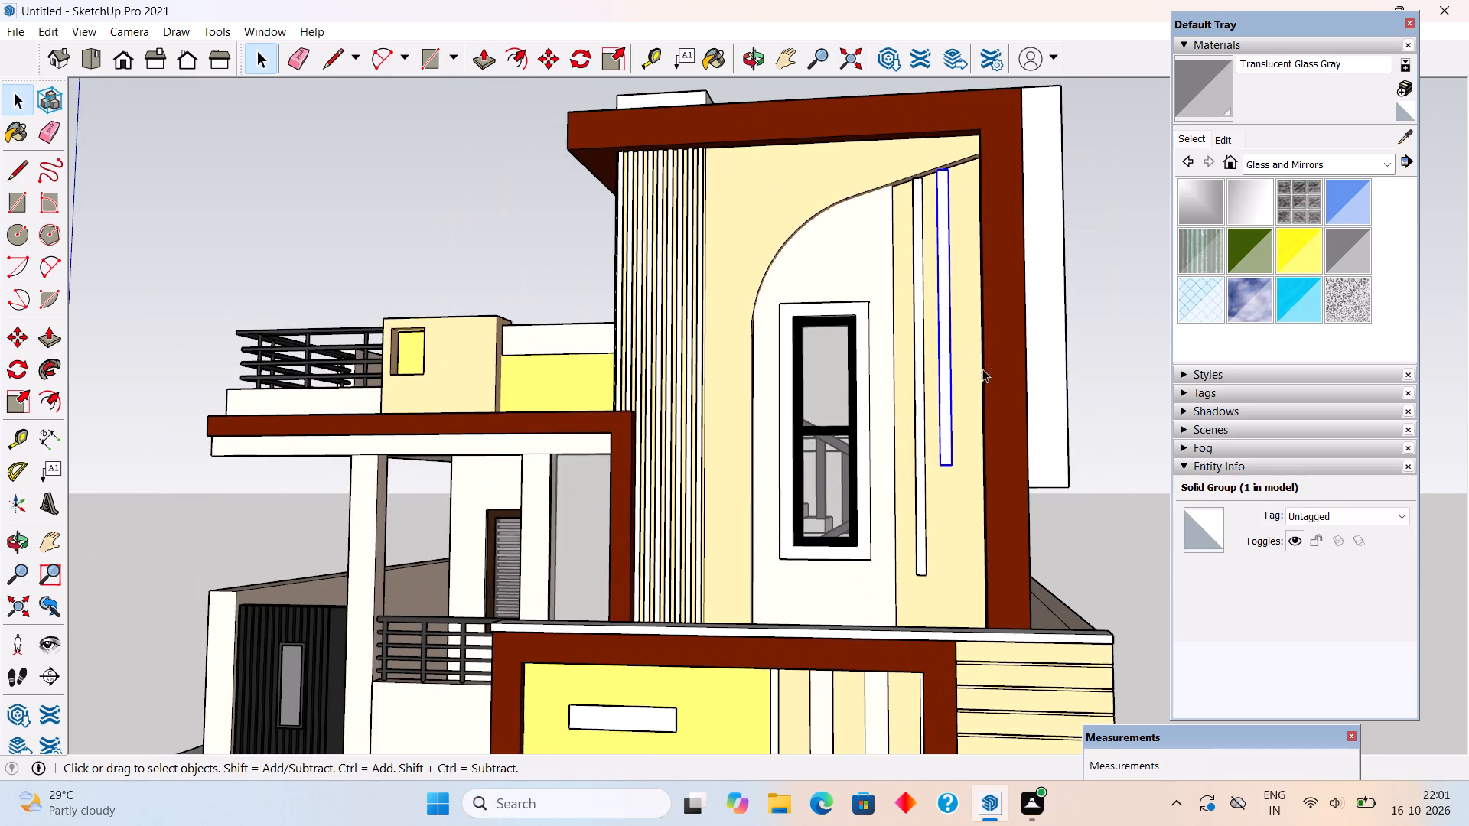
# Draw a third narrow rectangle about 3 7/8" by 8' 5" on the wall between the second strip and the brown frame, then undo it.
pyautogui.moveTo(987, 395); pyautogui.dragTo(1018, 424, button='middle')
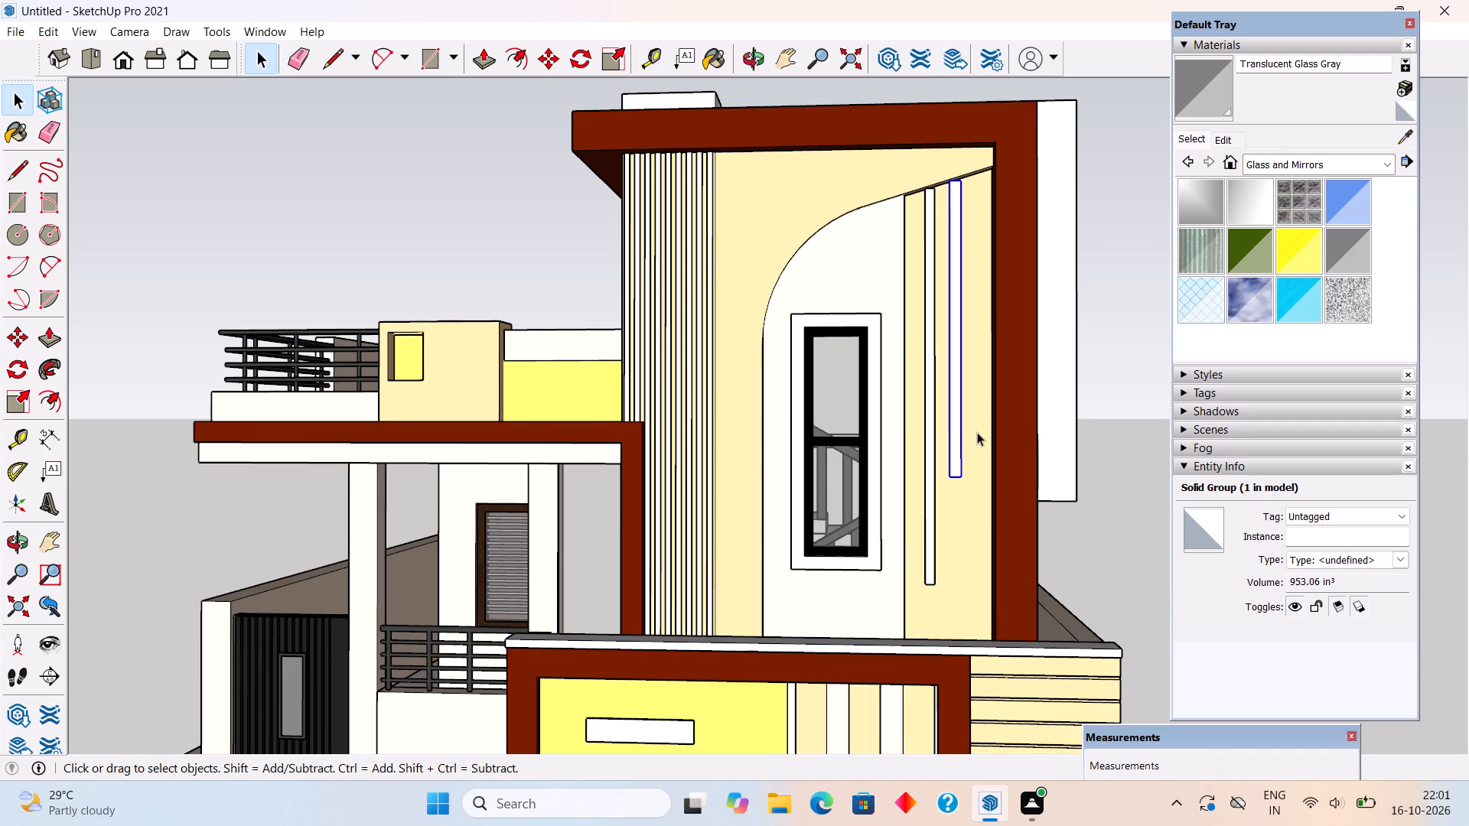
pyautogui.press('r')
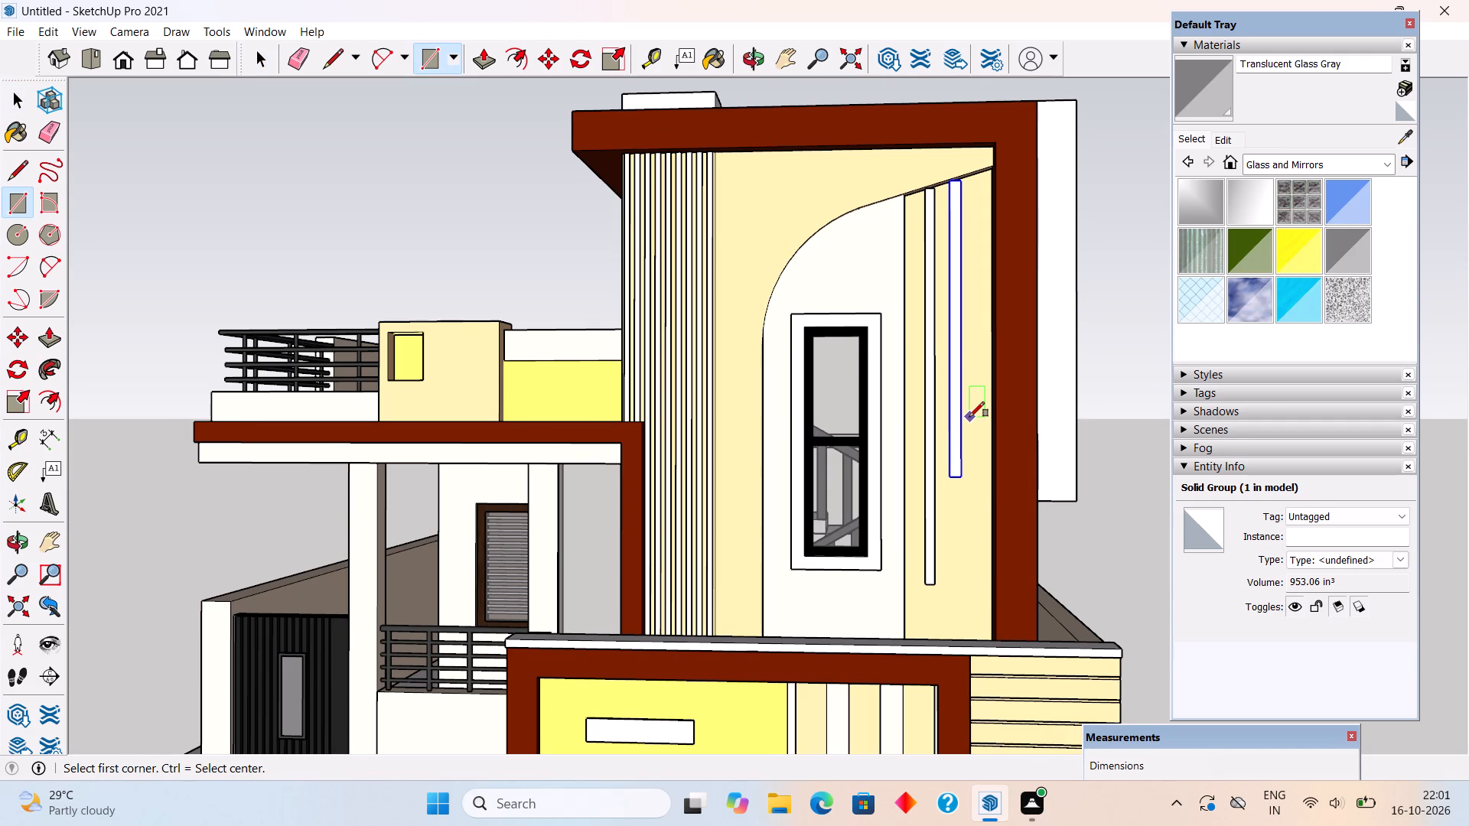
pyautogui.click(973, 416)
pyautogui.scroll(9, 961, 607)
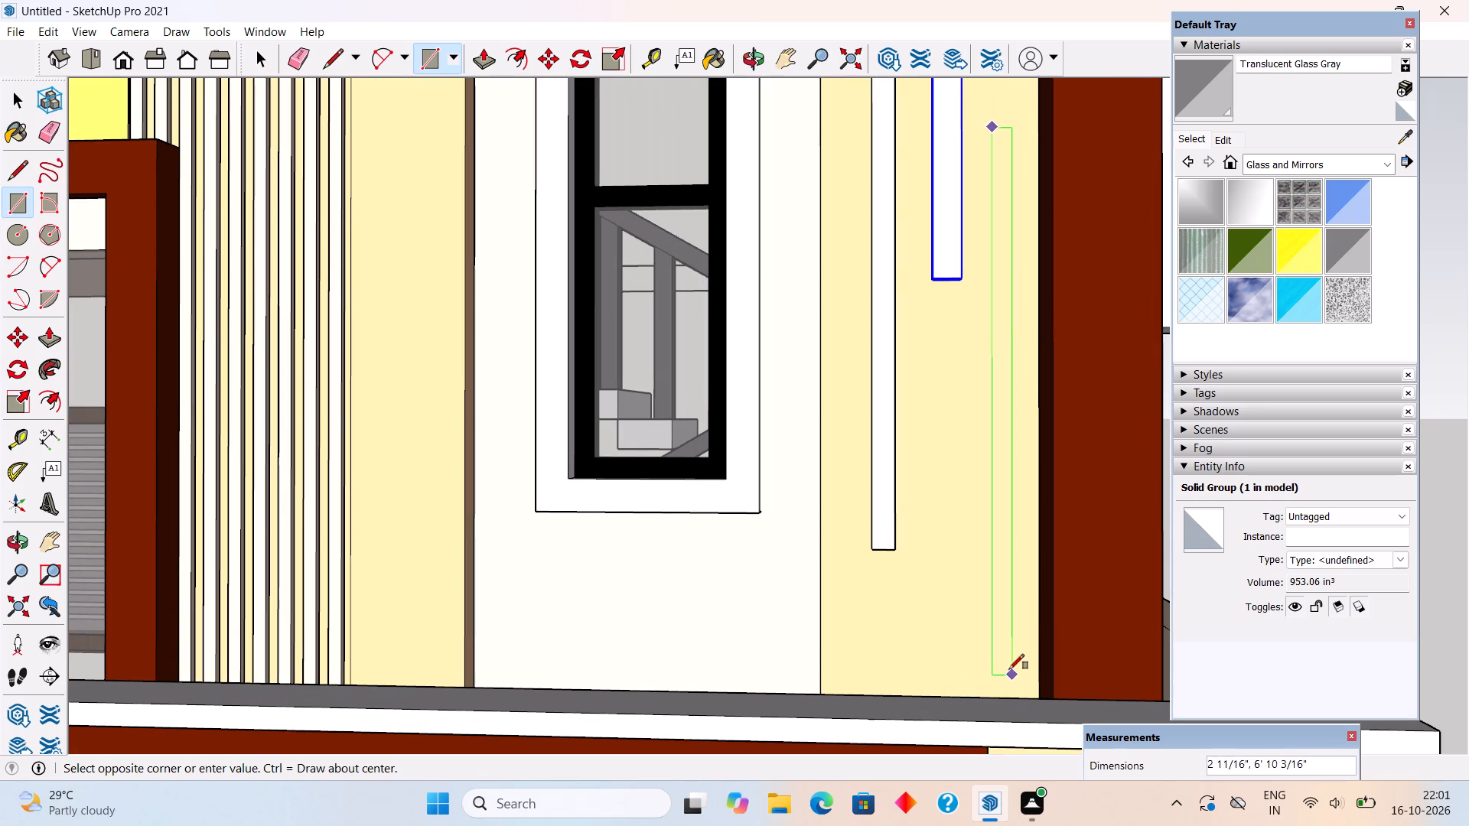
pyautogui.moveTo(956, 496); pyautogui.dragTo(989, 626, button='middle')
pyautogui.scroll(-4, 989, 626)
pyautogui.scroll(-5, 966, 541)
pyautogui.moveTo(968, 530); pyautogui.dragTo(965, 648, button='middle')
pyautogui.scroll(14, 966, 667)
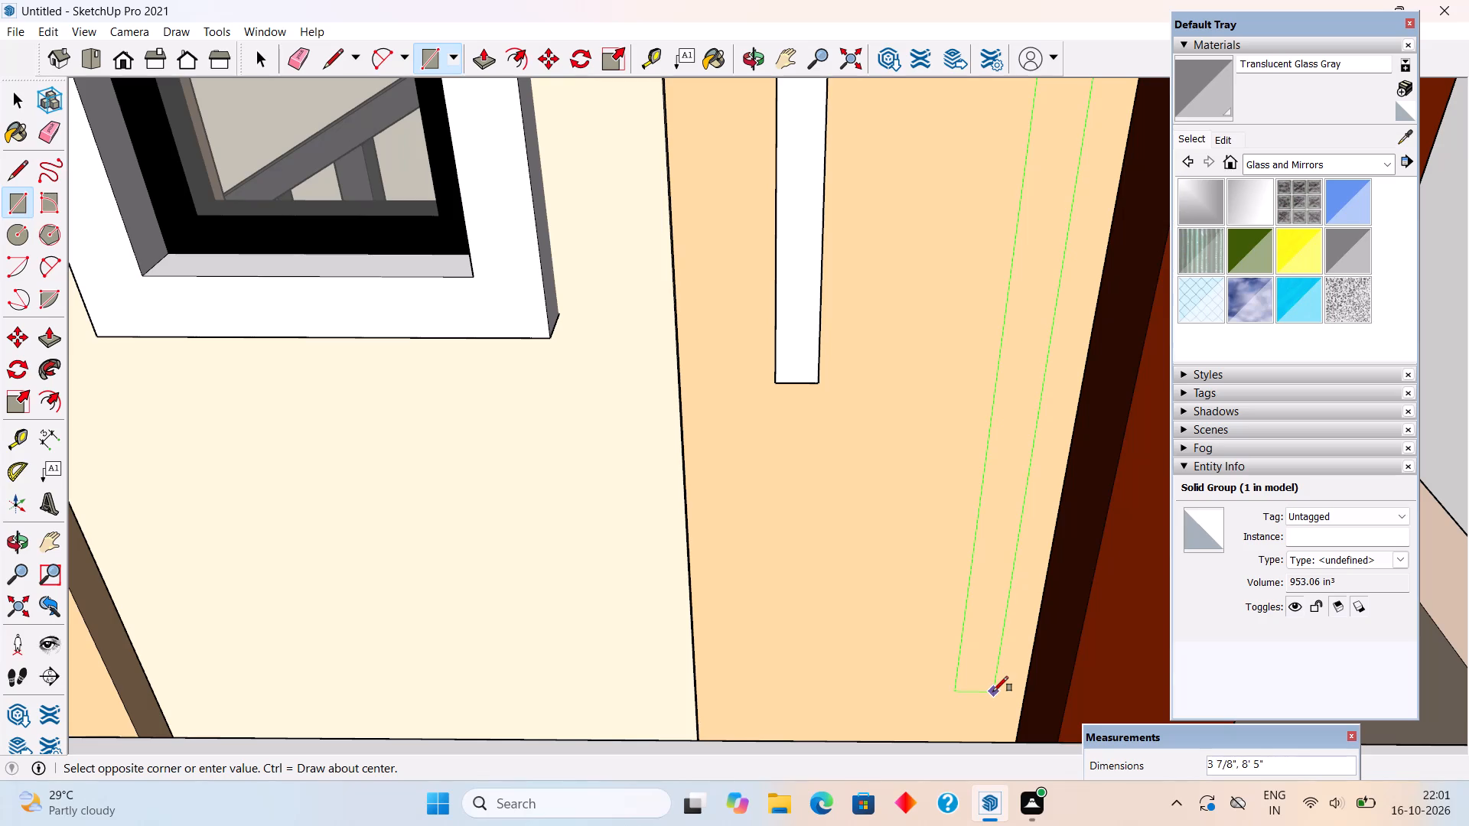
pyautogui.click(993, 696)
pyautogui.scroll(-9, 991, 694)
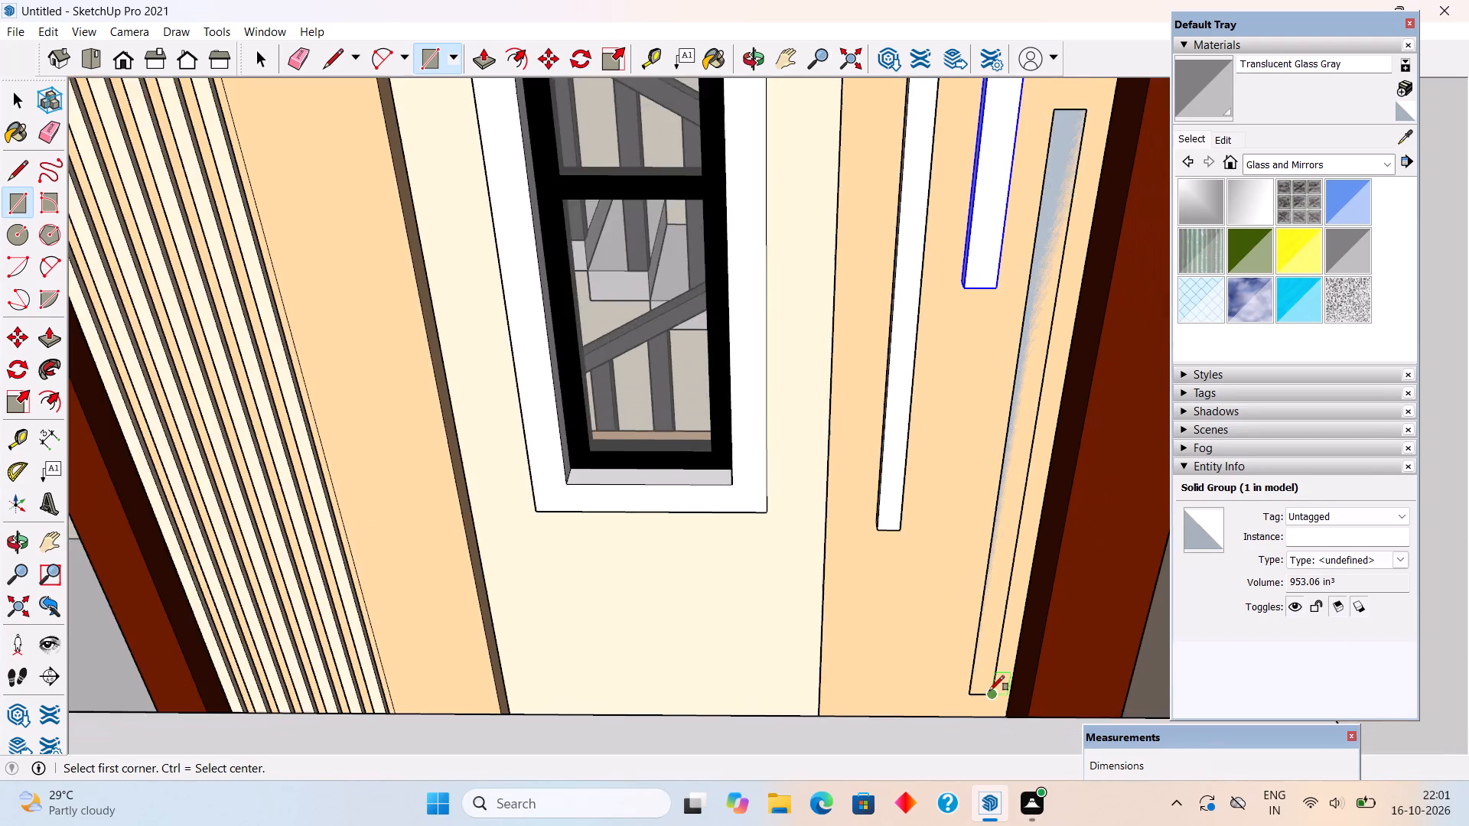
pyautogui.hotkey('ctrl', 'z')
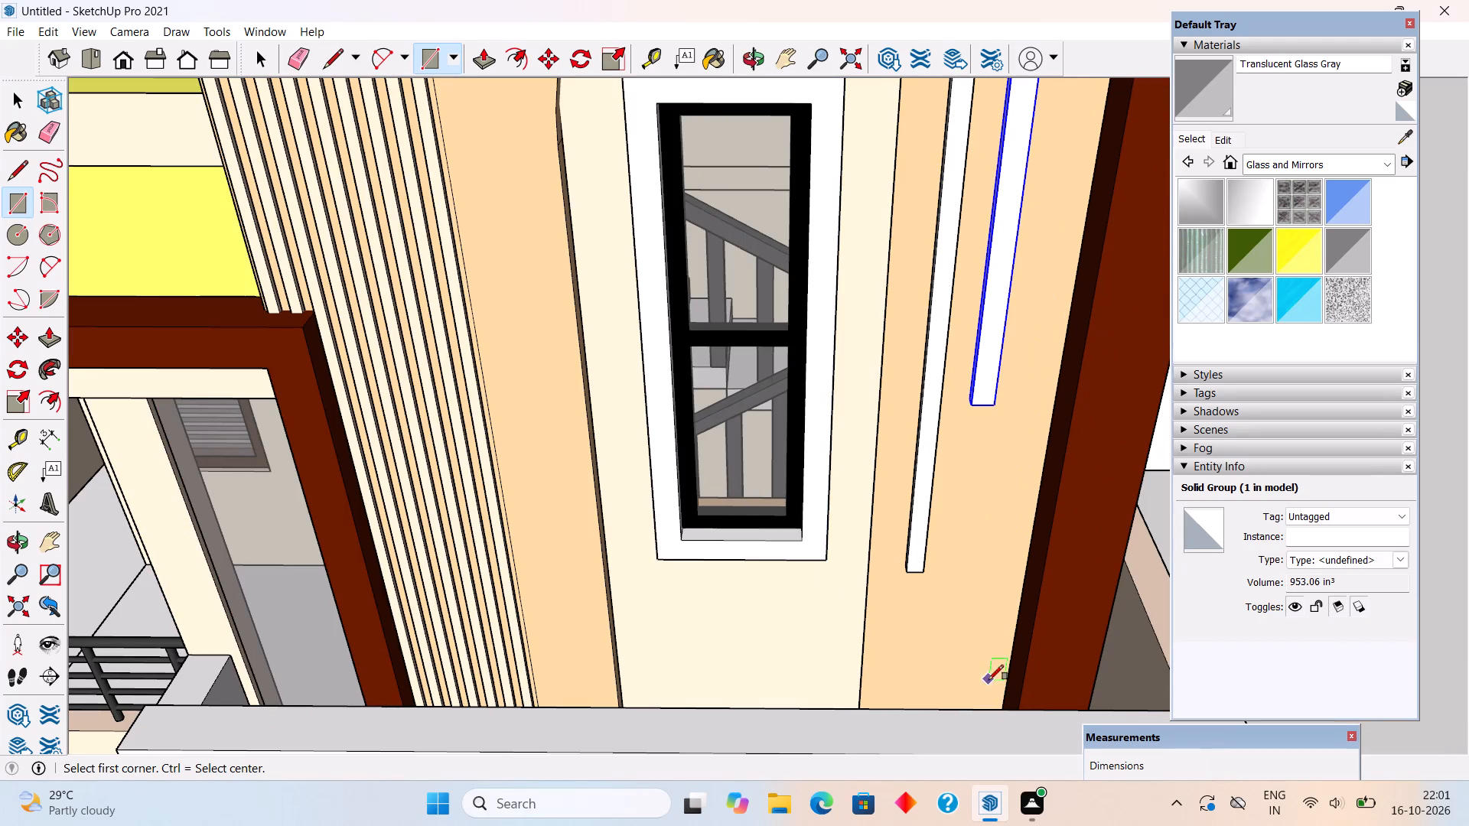
# Draw a narrow vertical rectangle about 2 9/16" by 14' 7 1/4" between the second strip and the brown frame, ending near the wall's base.
pyautogui.scroll(-9, 1070, 269)
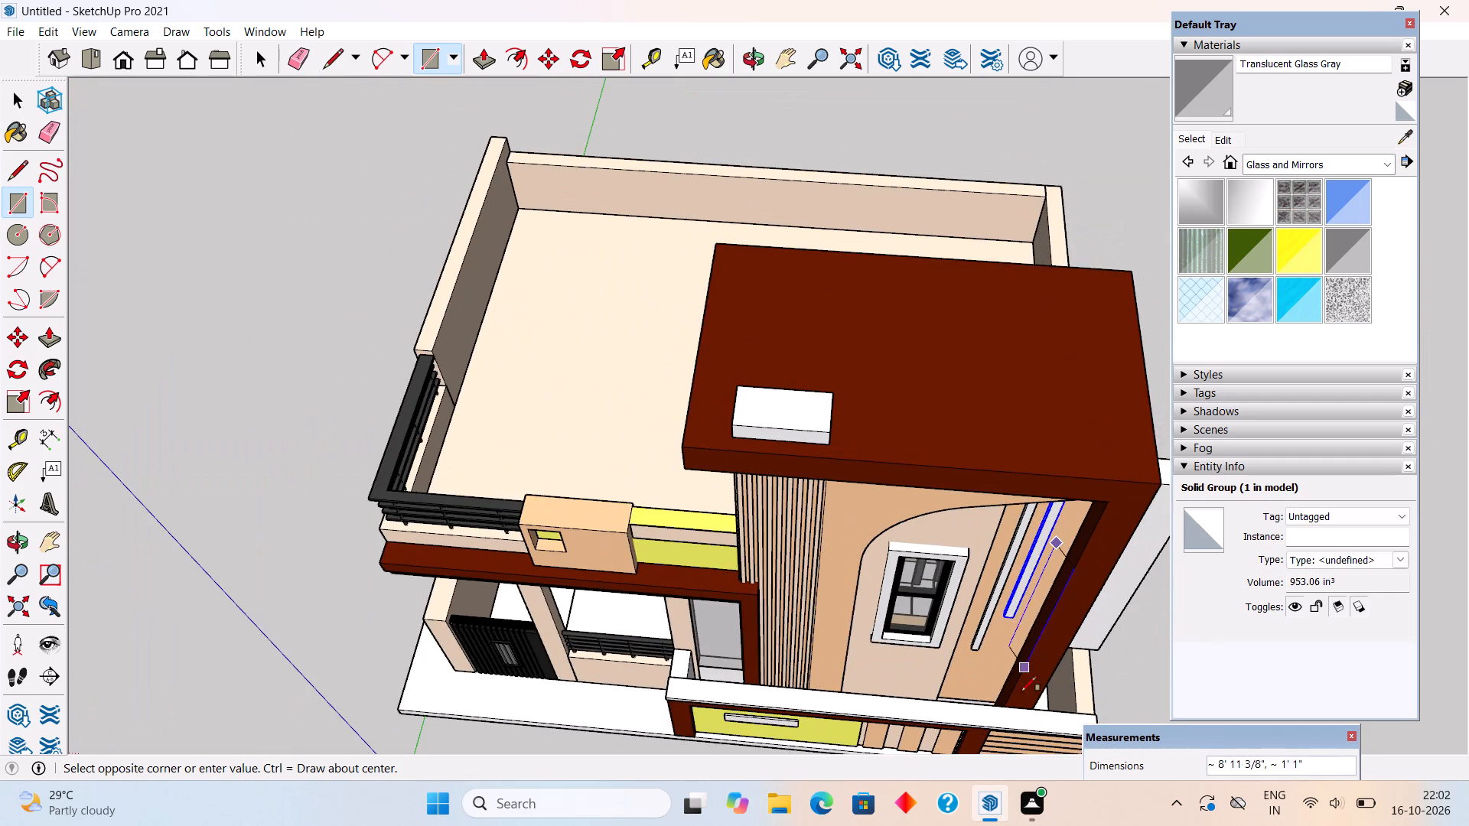
pyautogui.scroll(16, 992, 709)
pyautogui.scroll(5, 993, 676)
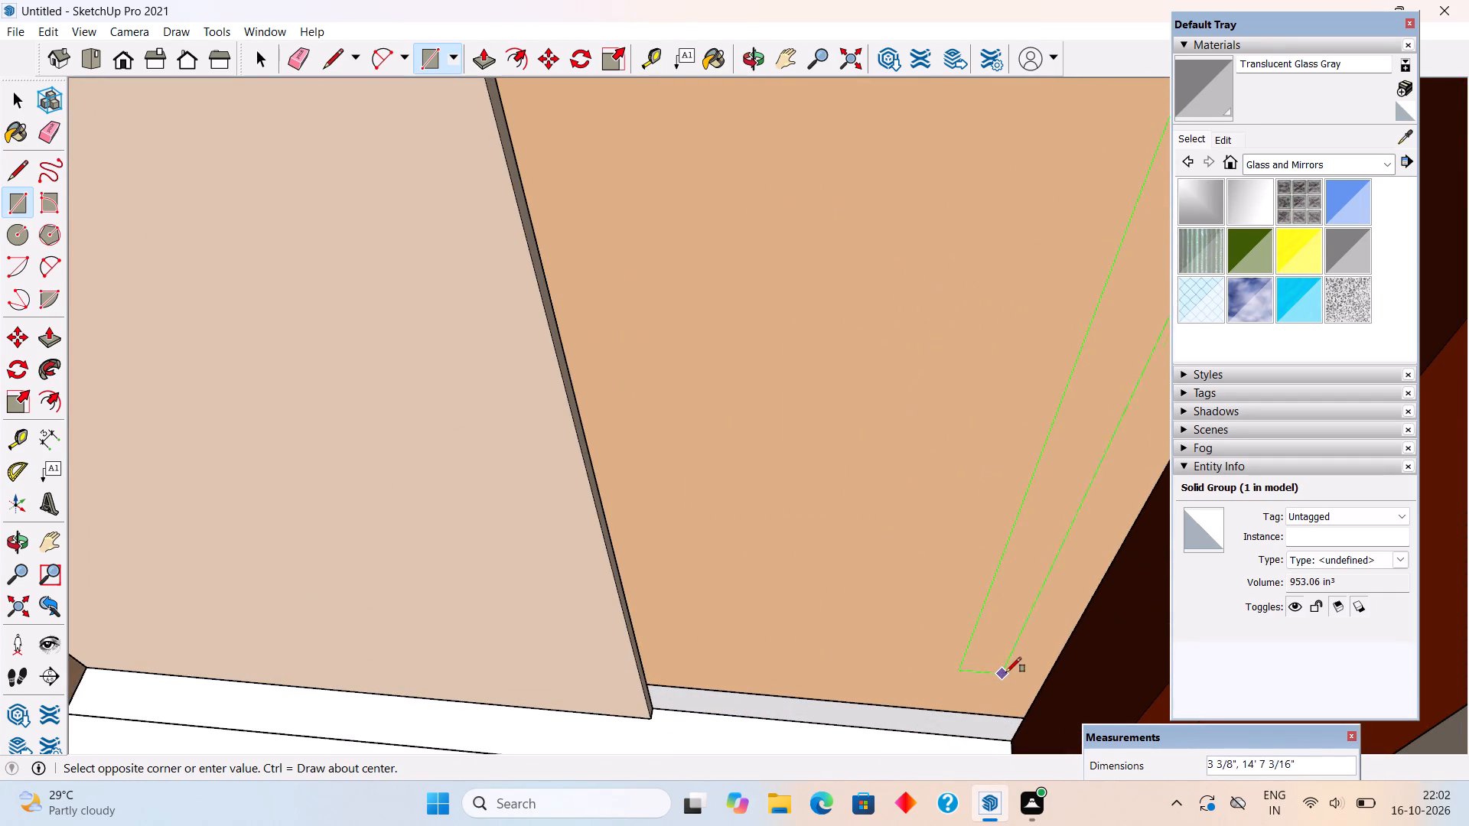
pyautogui.click(992, 672)
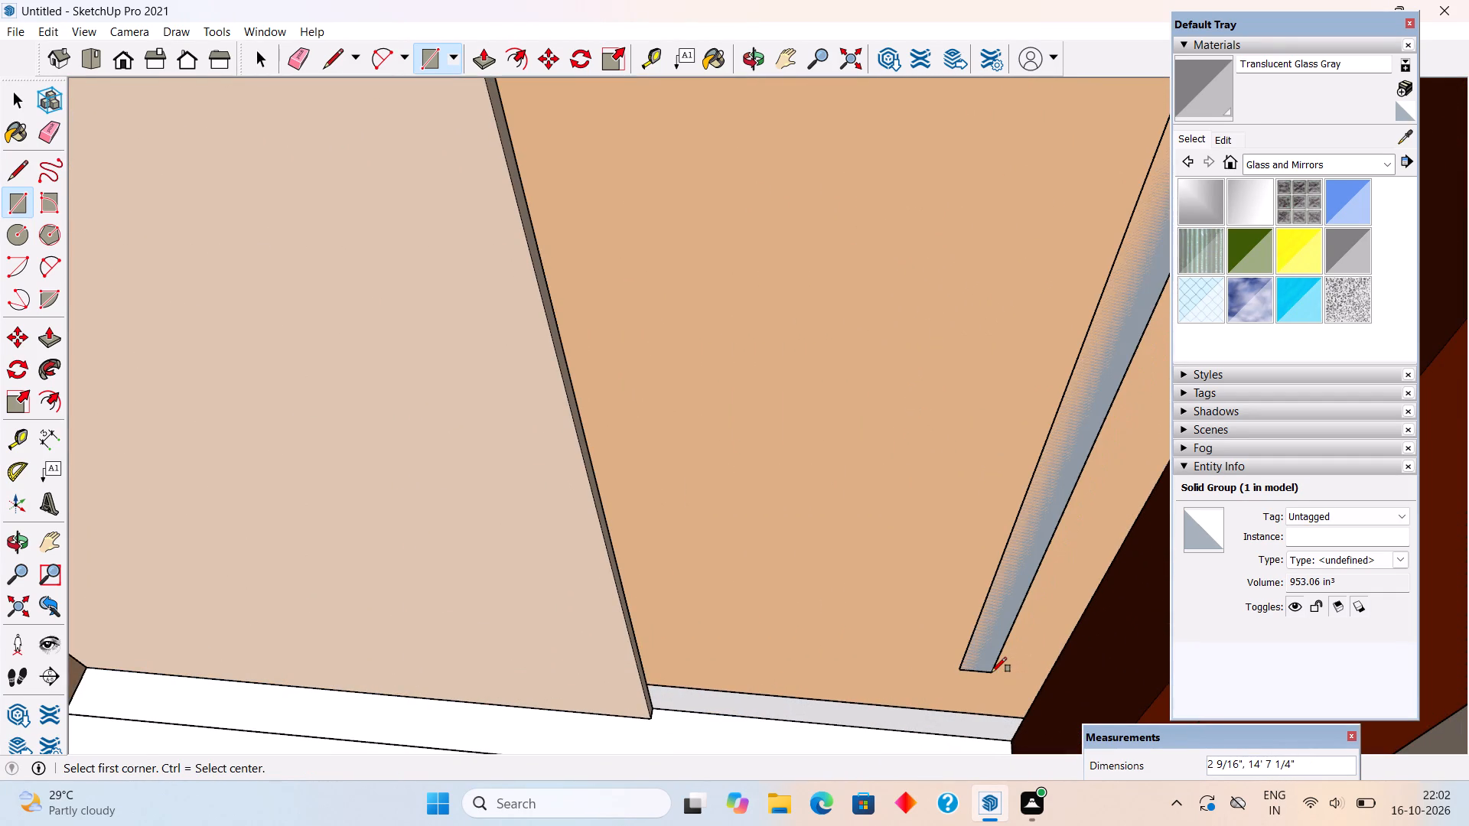
# Extrude the third narrow vertical strip 2" out from the cream wall.
pyautogui.press('p')
pyautogui.click(987, 626)
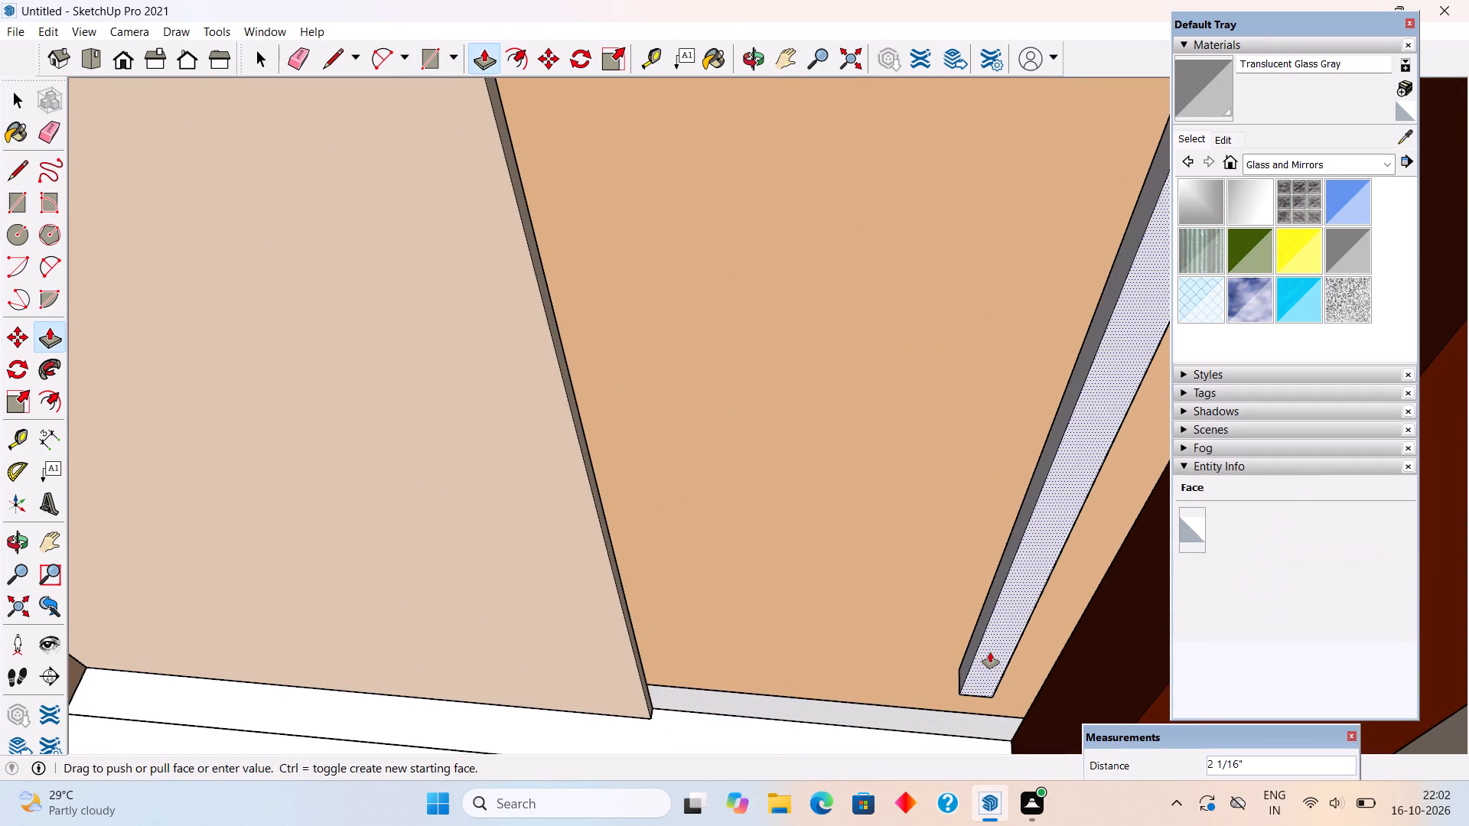
pyautogui.write('2"')
pyautogui.press('Return')
# Make the whole extruded third strip into a group.
pyautogui.press('space')
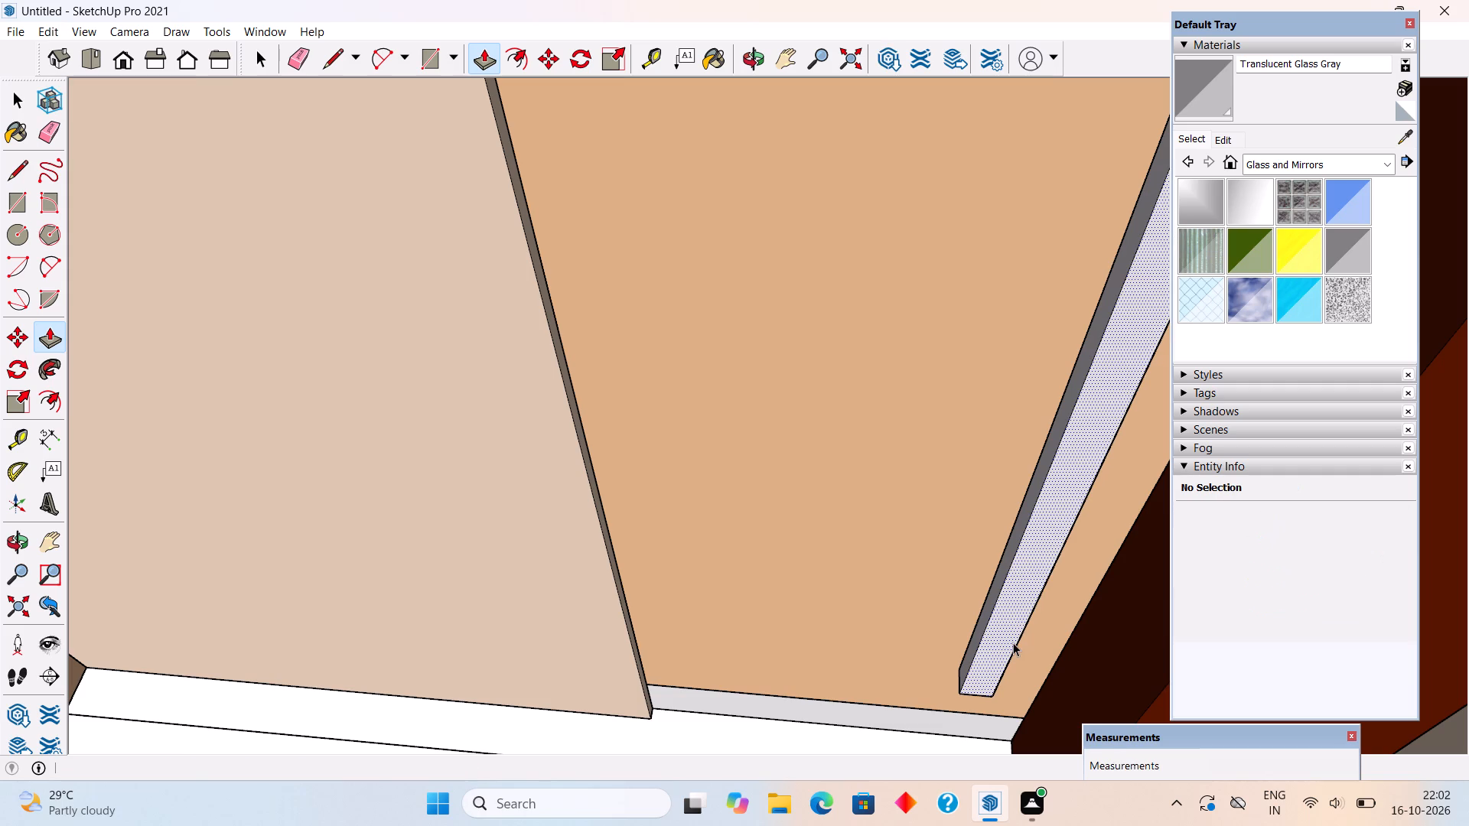
pyautogui.tripleClick(1013, 642)
pyautogui.rightClick(1013, 642)
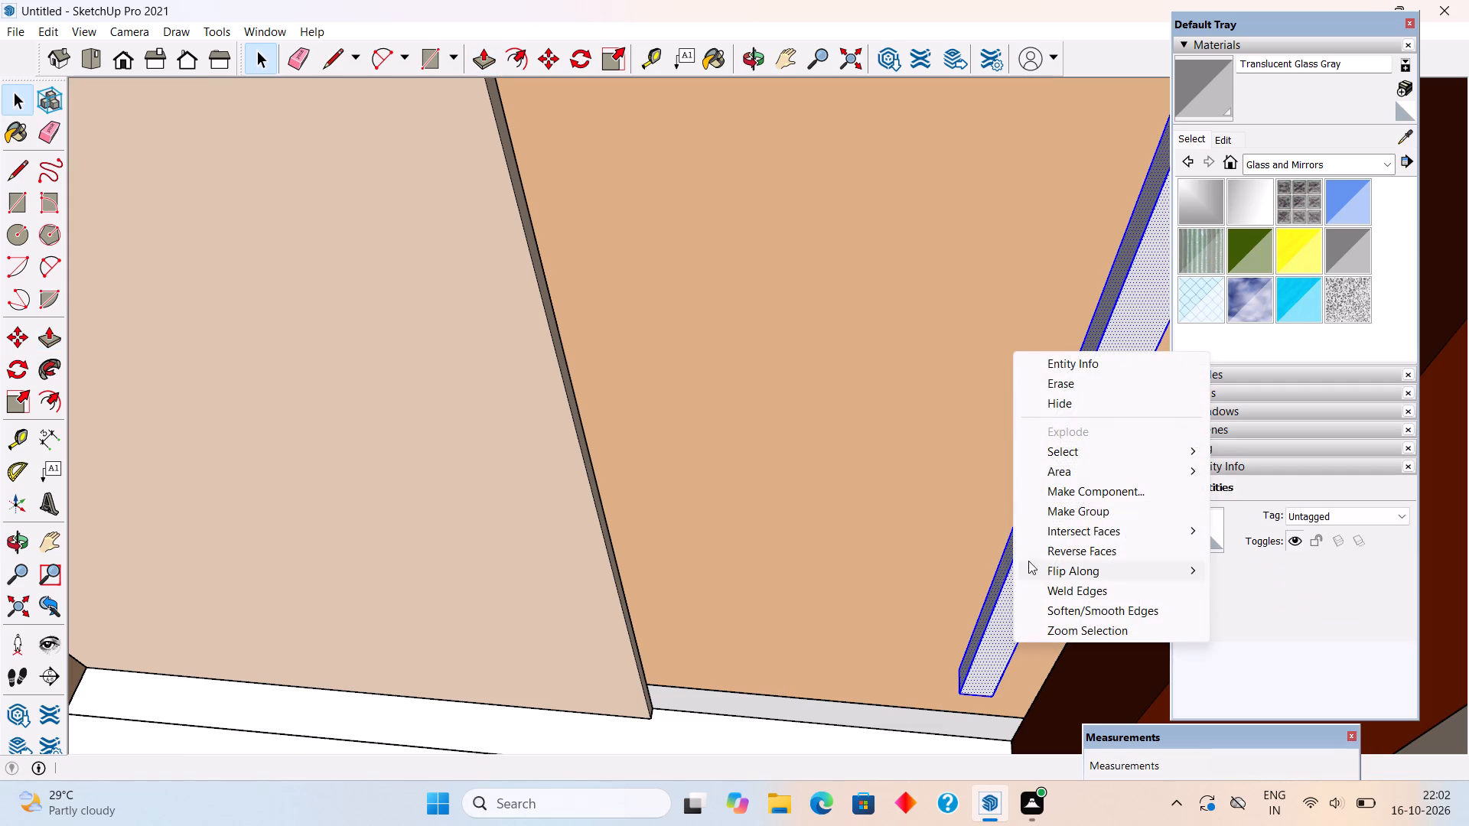
pyautogui.click(1039, 517)
# Widen the grouped third strip by pulling its side face about 3/4" toward the second strip.
pyautogui.scroll(-17, 850, 597)
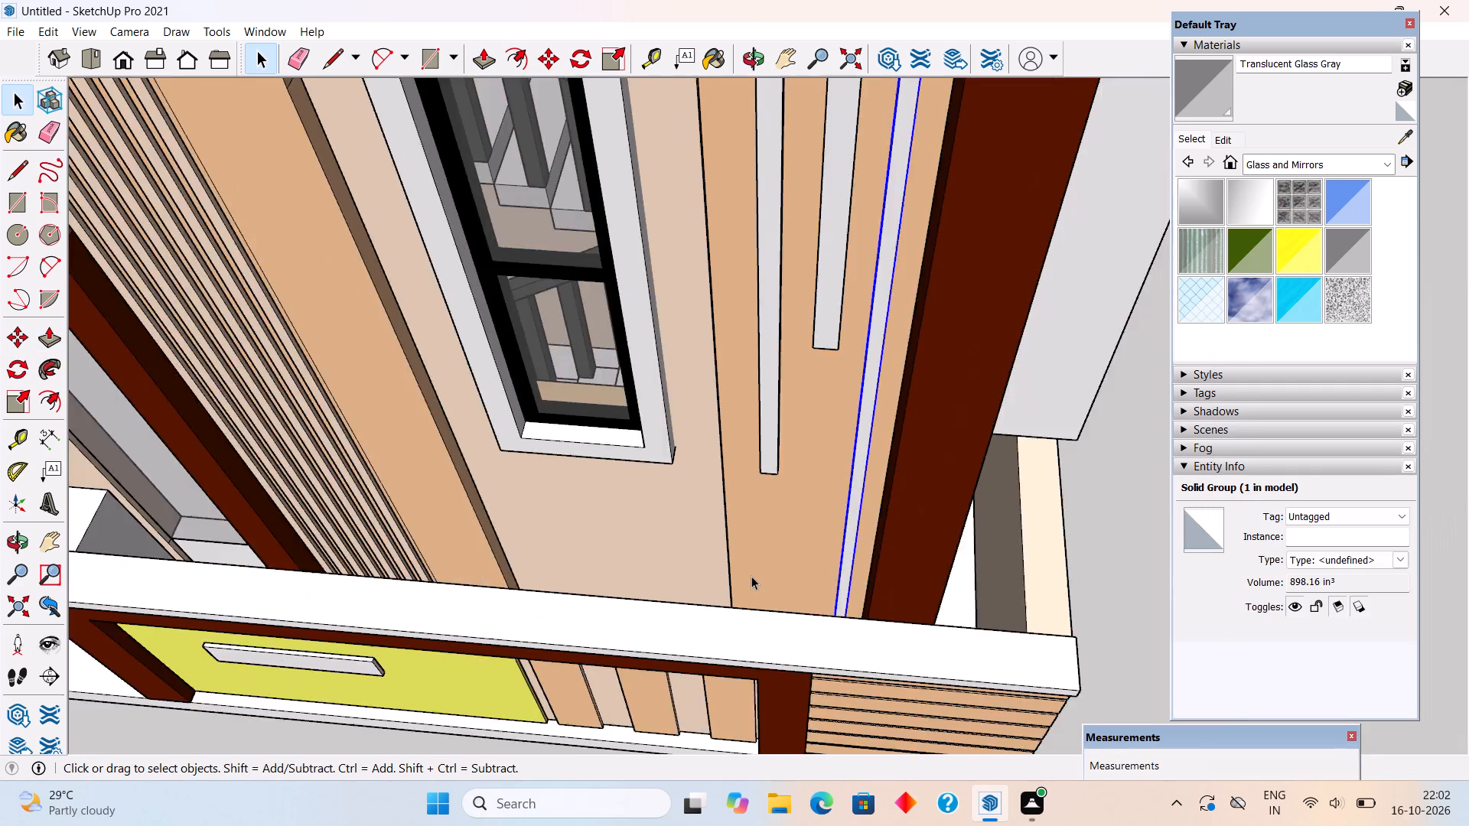
pyautogui.scroll(-3, 751, 576)
pyautogui.moveTo(783, 499); pyautogui.dragTo(889, 503, button='middle')
pyautogui.scroll(9, 839, 480)
pyautogui.moveTo(834, 491); pyautogui.dragTo(901, 496, button='middle')
pyautogui.scroll(8, 884, 490)
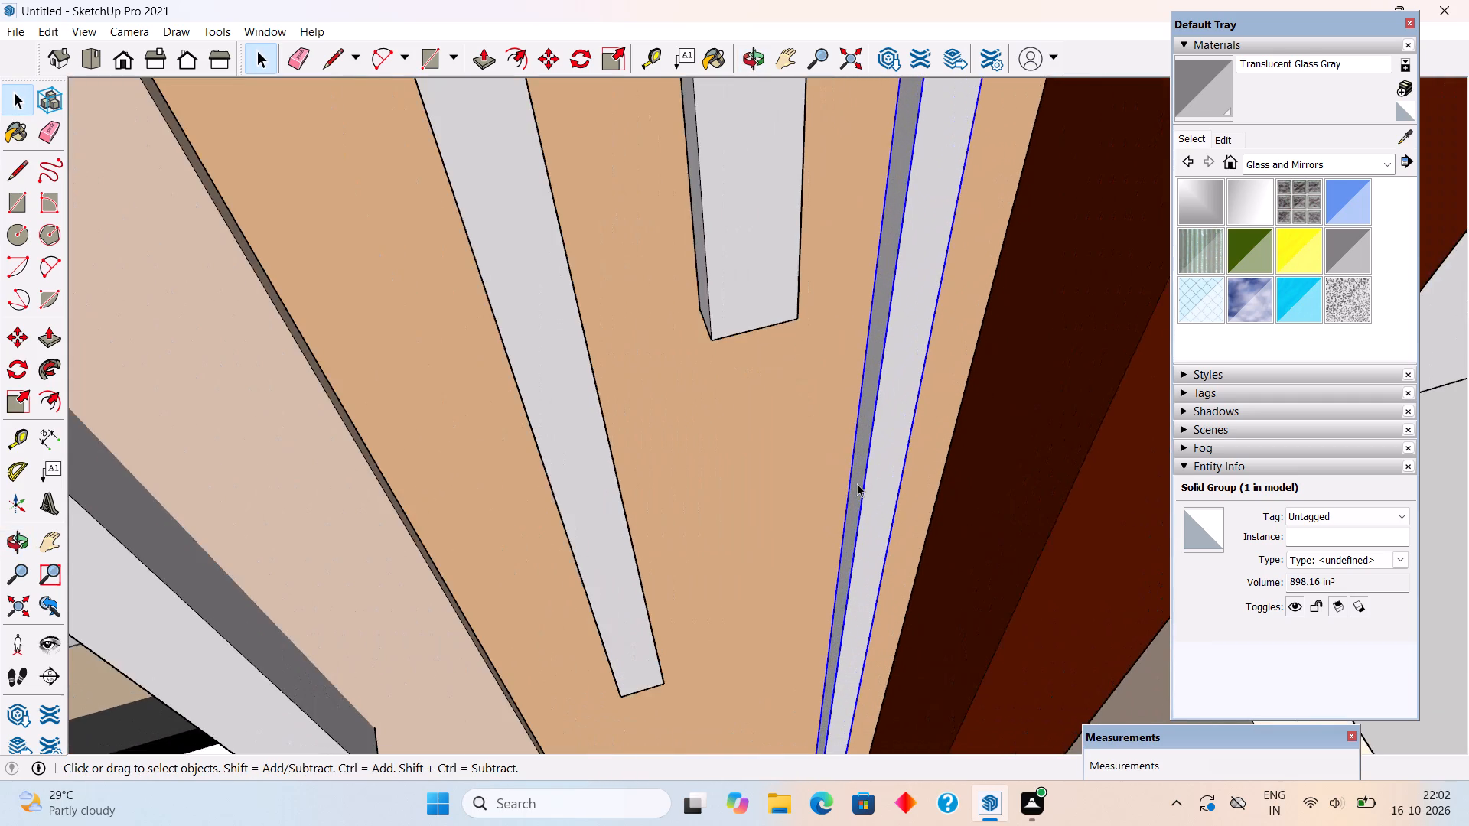
pyautogui.press('p')
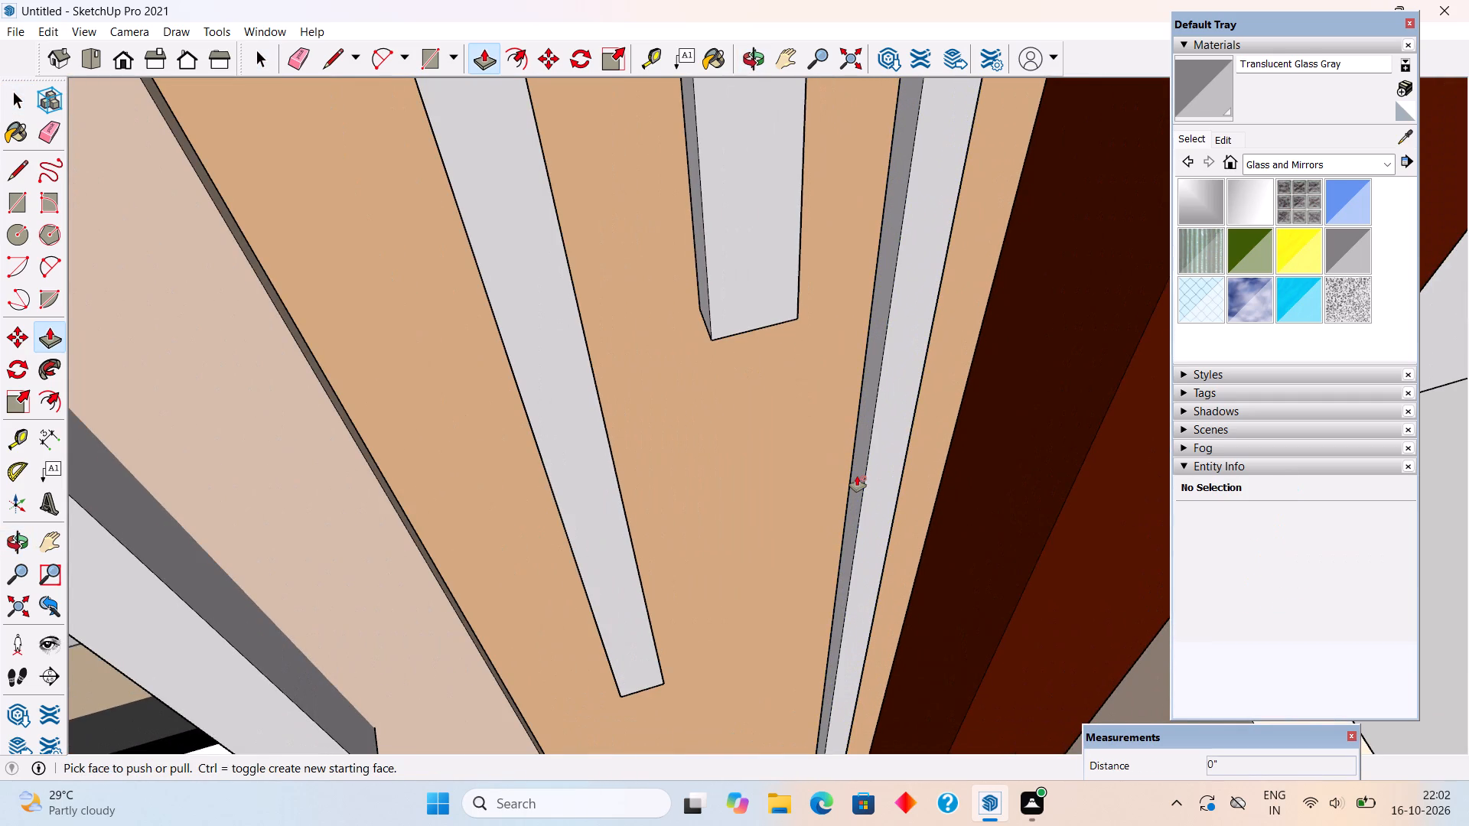
pyautogui.press('space')
pyautogui.tripleClick(863, 475)
pyautogui.press('p')
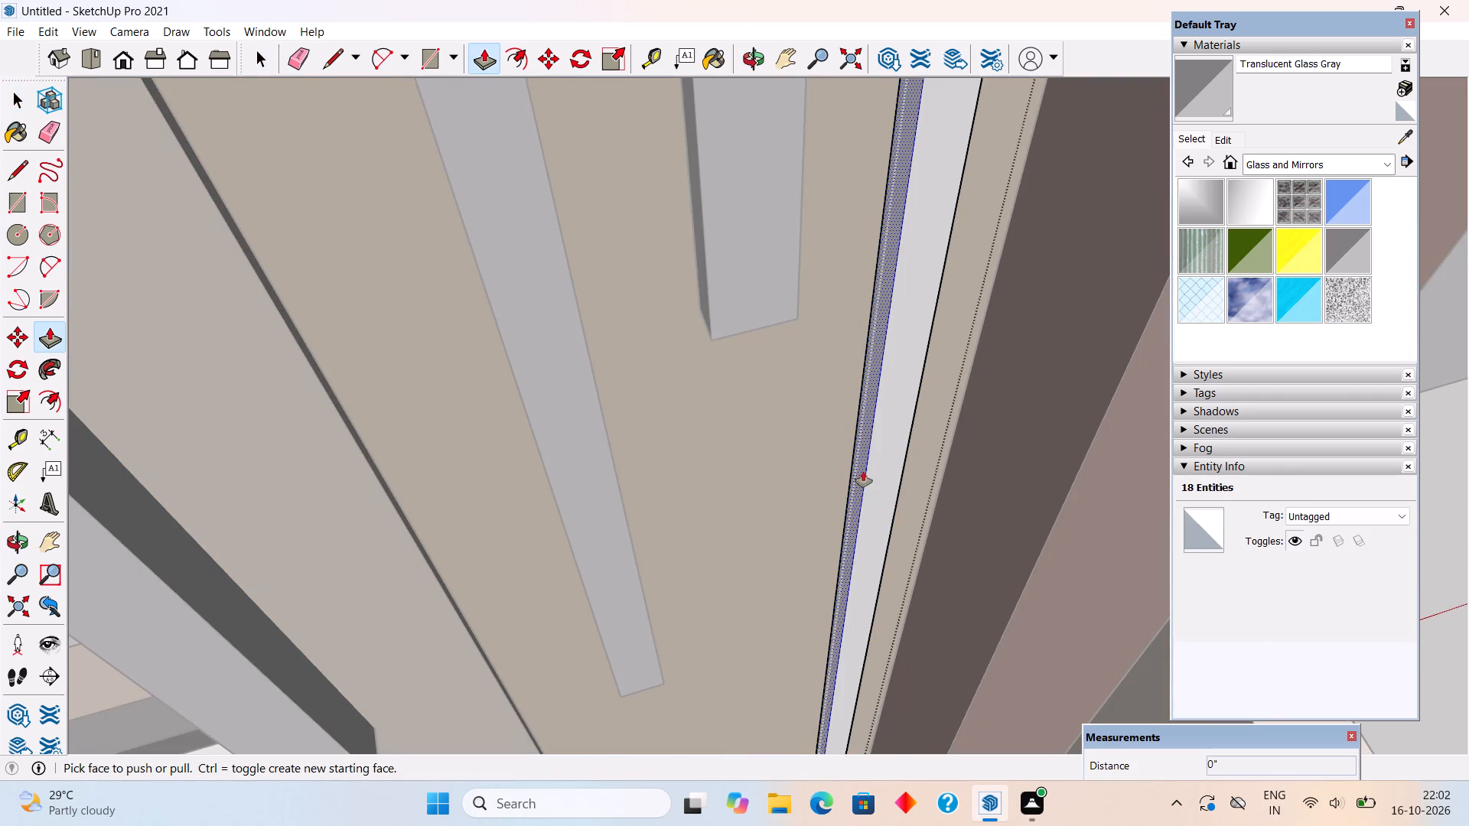
pyautogui.click(863, 470)
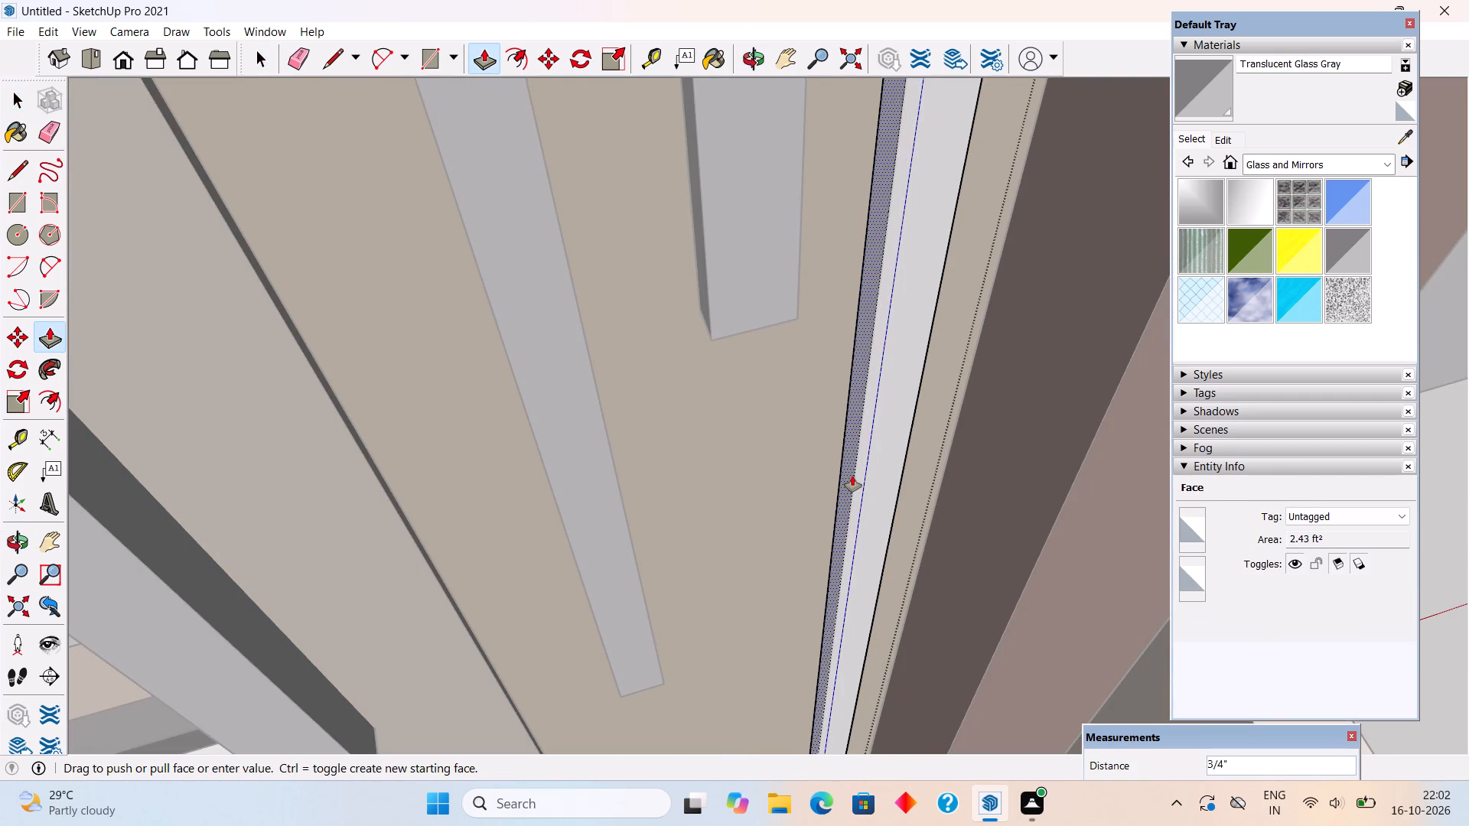
pyautogui.click(849, 479)
pyautogui.scroll(-4, 845, 513)
pyautogui.press('space')
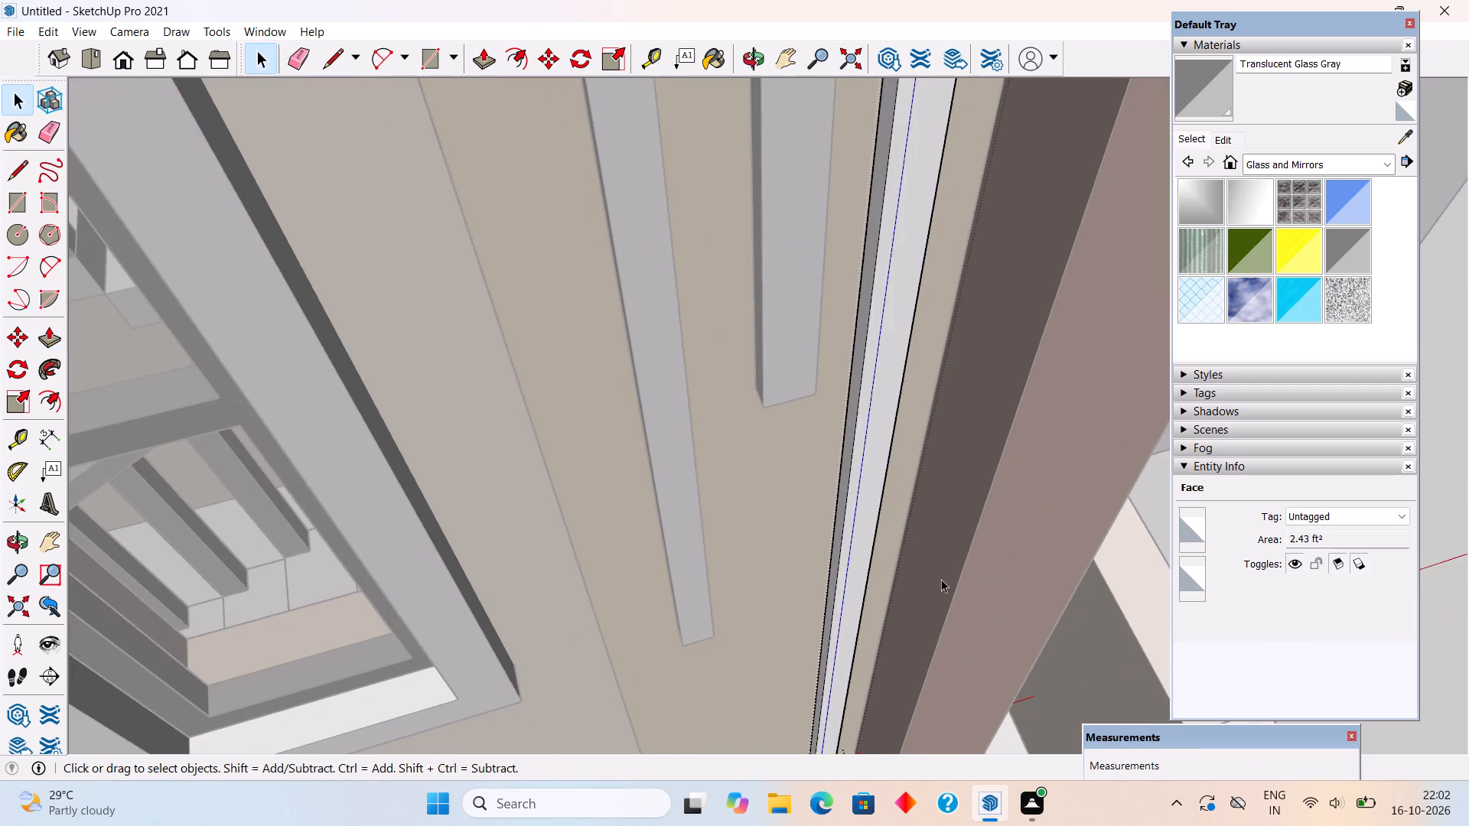
pyautogui.scroll(-9, 946, 578)
pyautogui.click(1090, 545)
# Examine the whole front facade with the three raised strips from several angles.
pyautogui.moveTo(963, 596); pyautogui.dragTo(841, 447, button='middle')
pyautogui.scroll(-1, 849, 467)
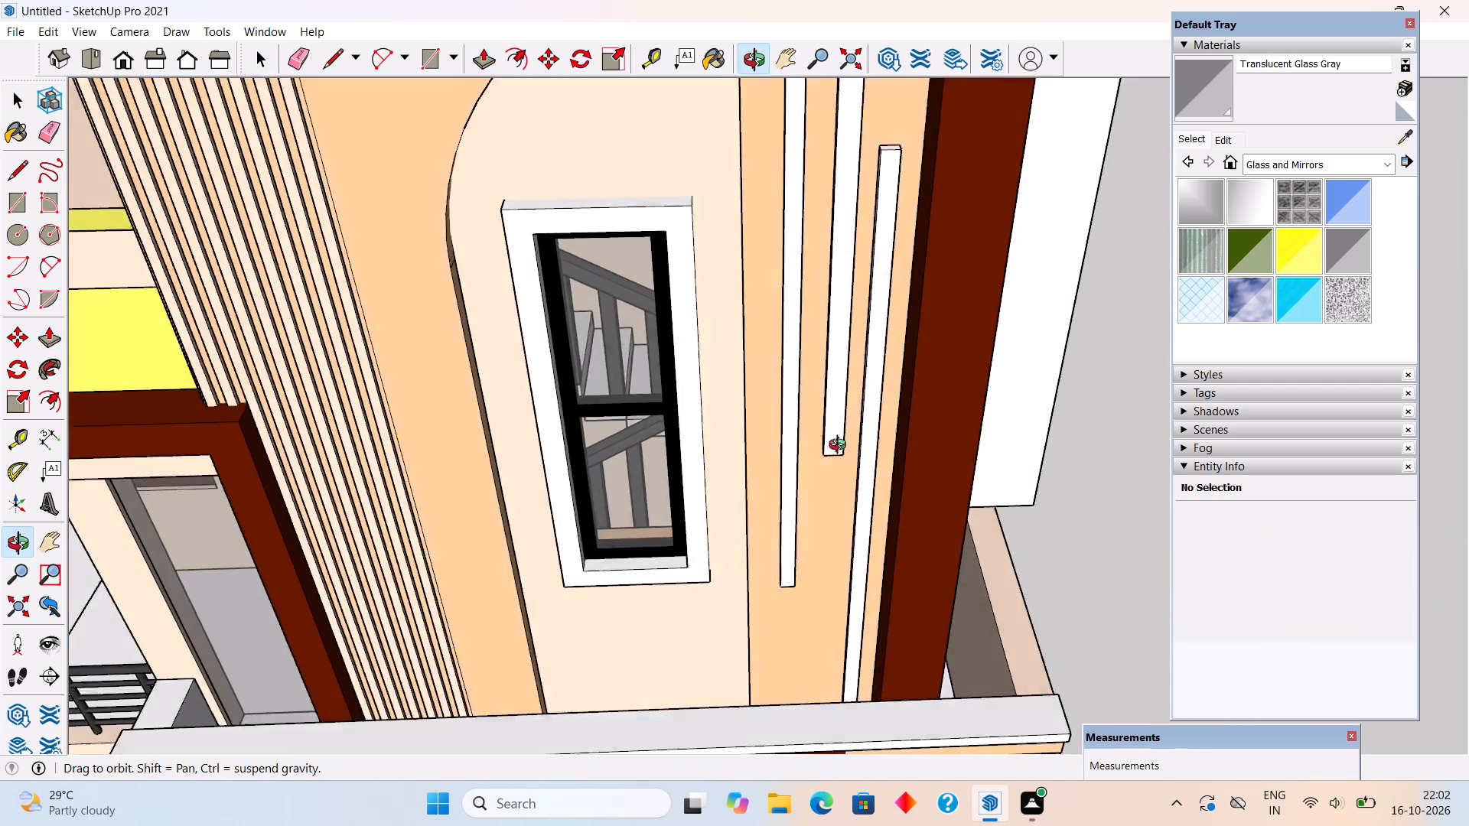
pyautogui.moveTo(841, 447); pyautogui.dragTo(817, 366, button='middle')
pyautogui.scroll(-3, 817, 366)
pyautogui.moveTo(914, 652); pyautogui.dragTo(912, 474, button='middle')
pyautogui.scroll(-8, 912, 474)
pyautogui.moveTo(729, 535); pyautogui.dragTo(754, 565, button='middle')
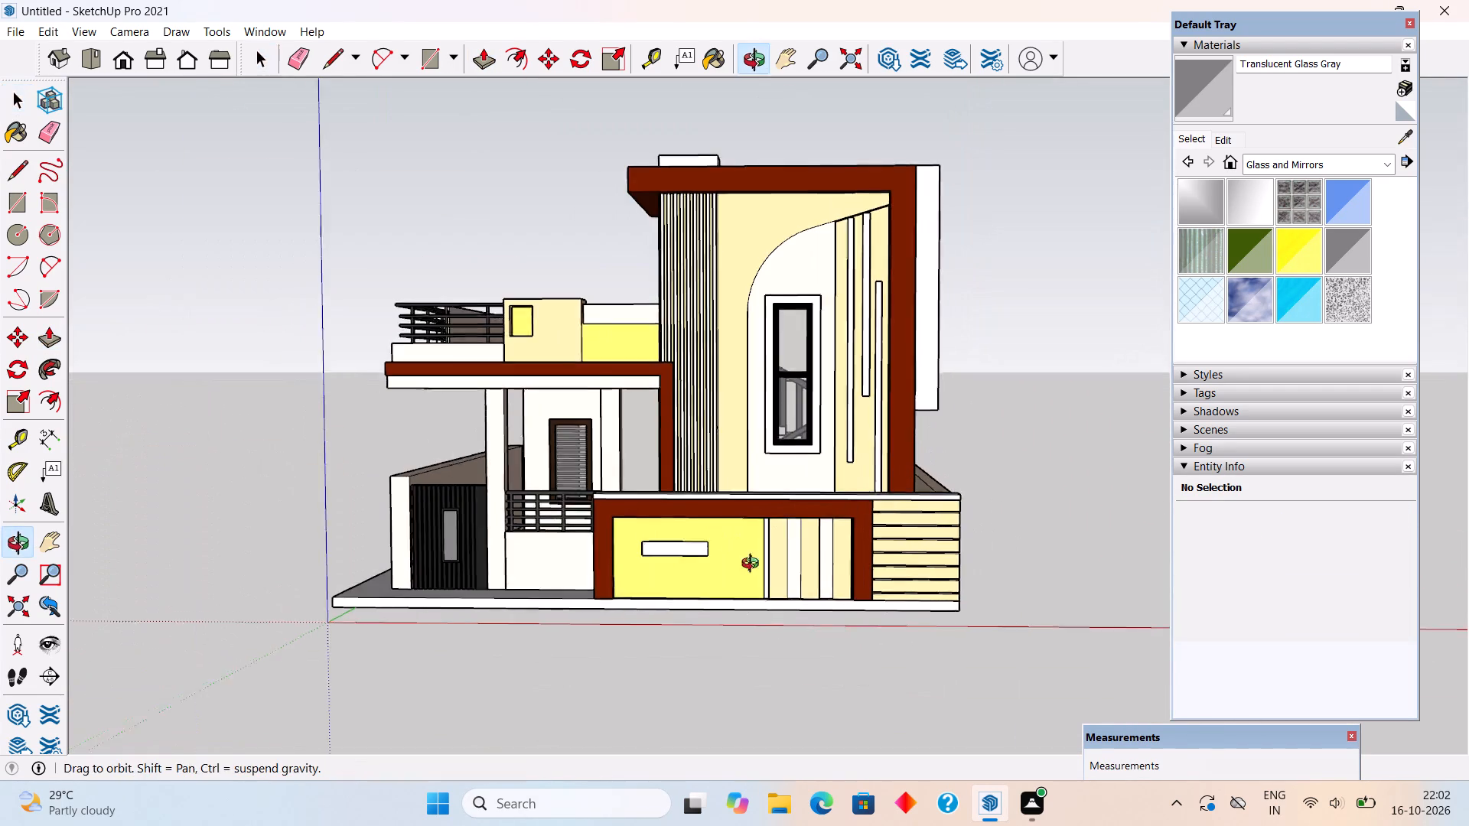
pyautogui.moveTo(754, 565); pyautogui.dragTo(843, 535, button='middle')
pyautogui.moveTo(797, 563); pyautogui.dragTo(678, 596, button='middle')
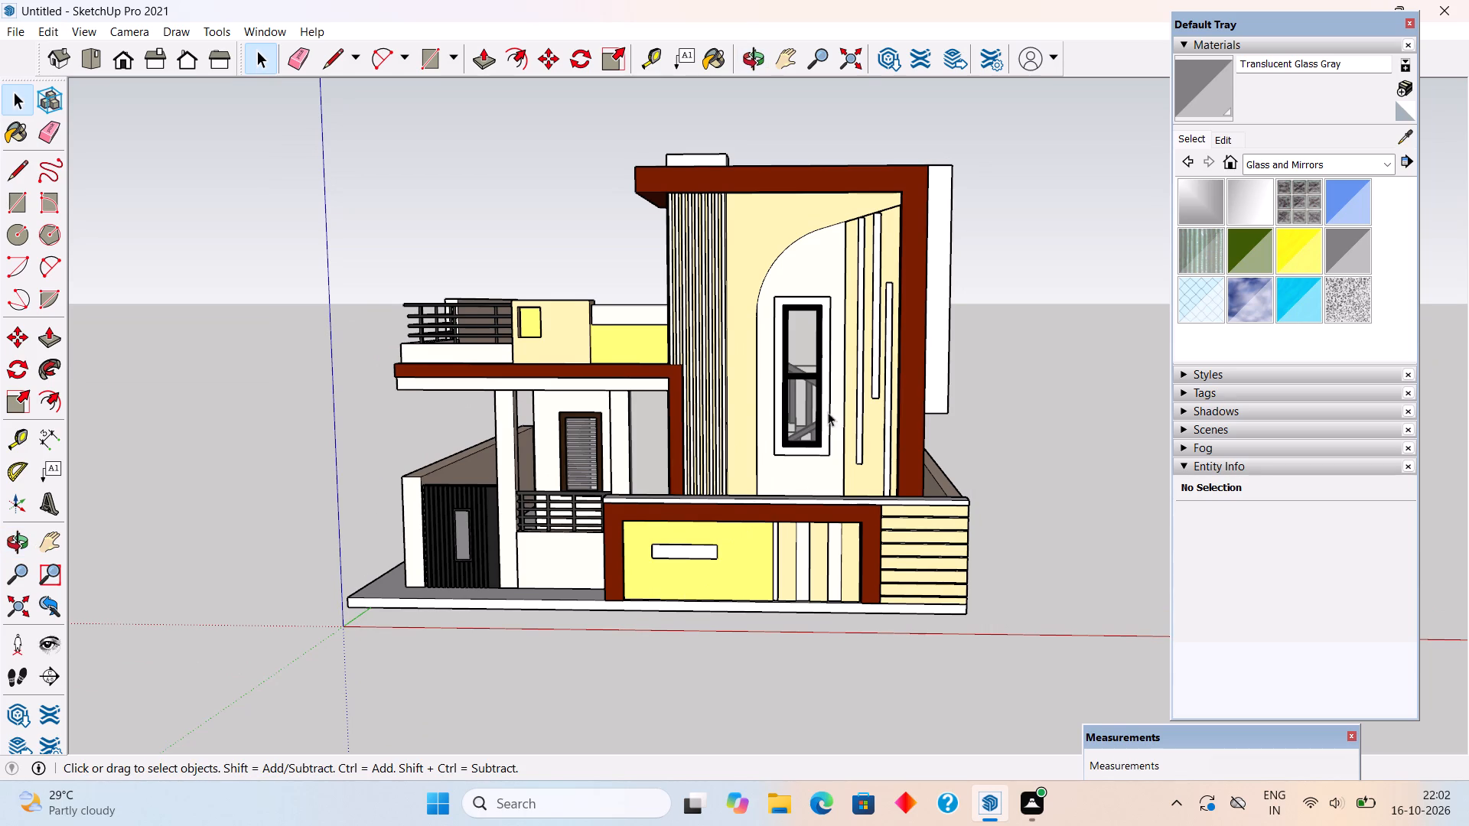
pyautogui.scroll(-1, 697, 410)
pyautogui.moveTo(547, 471); pyautogui.dragTo(684, 461, button='middle')
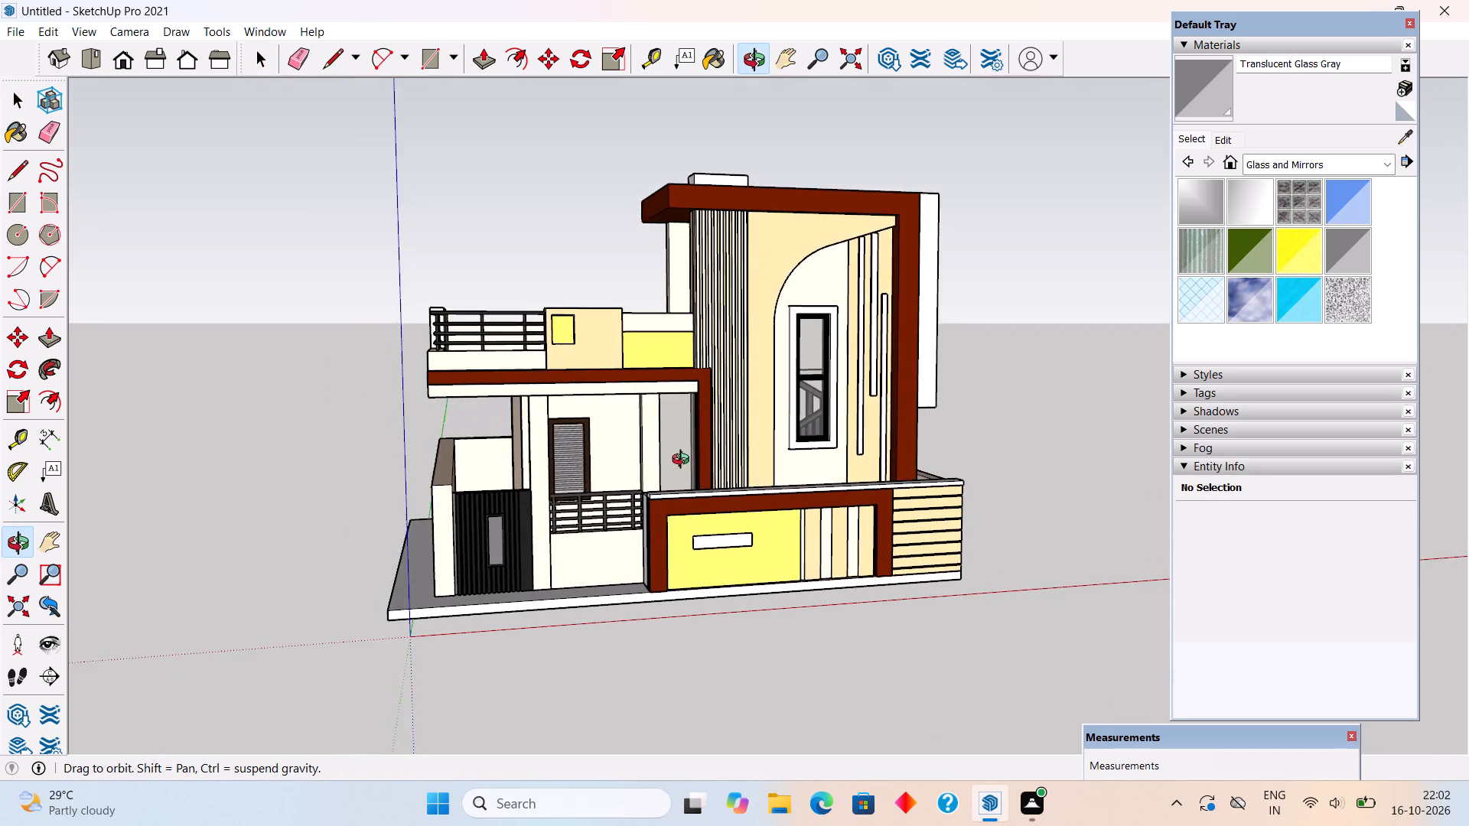
pyautogui.moveTo(684, 461); pyautogui.dragTo(626, 459, button='middle')
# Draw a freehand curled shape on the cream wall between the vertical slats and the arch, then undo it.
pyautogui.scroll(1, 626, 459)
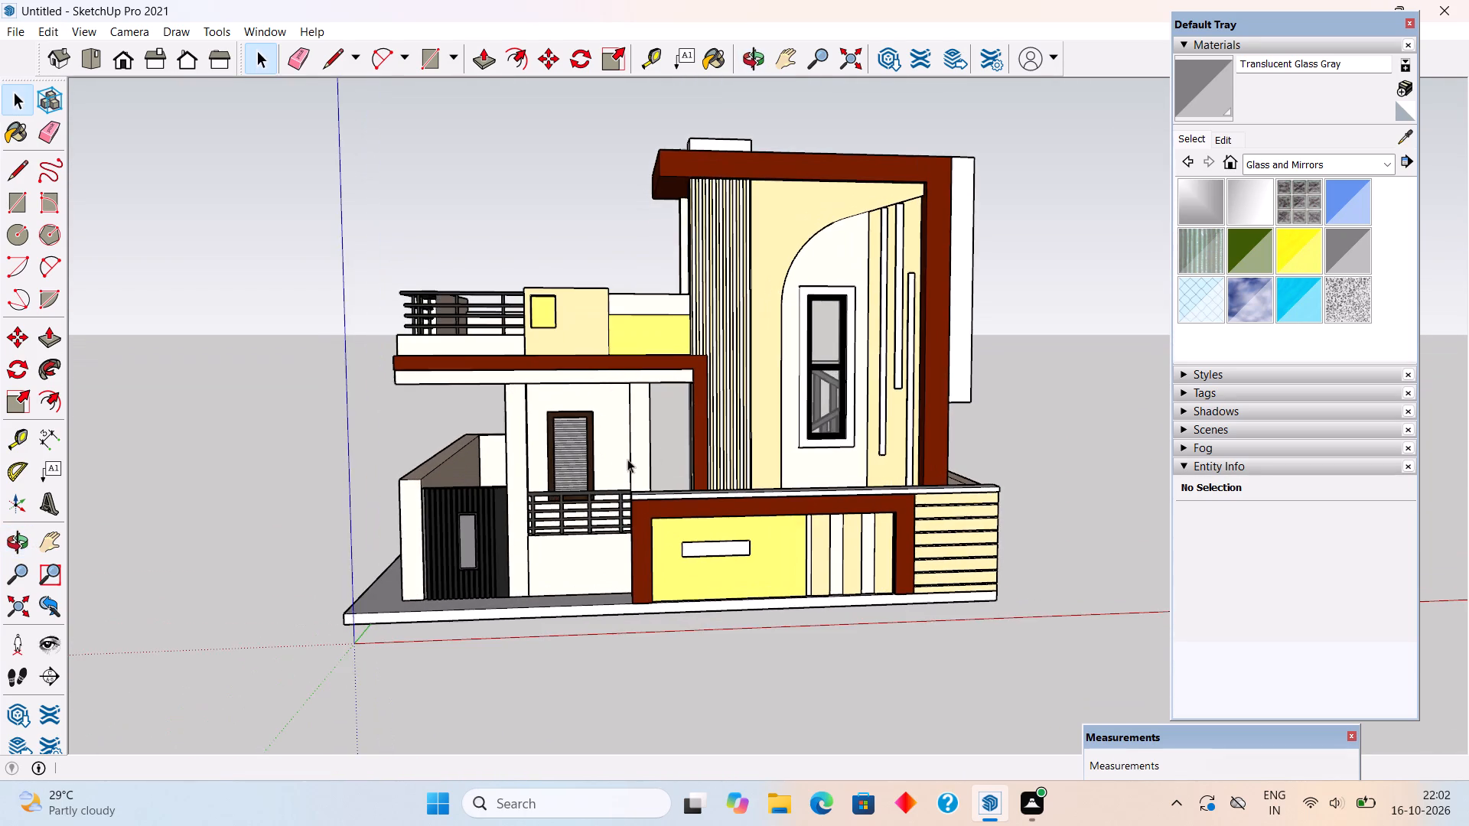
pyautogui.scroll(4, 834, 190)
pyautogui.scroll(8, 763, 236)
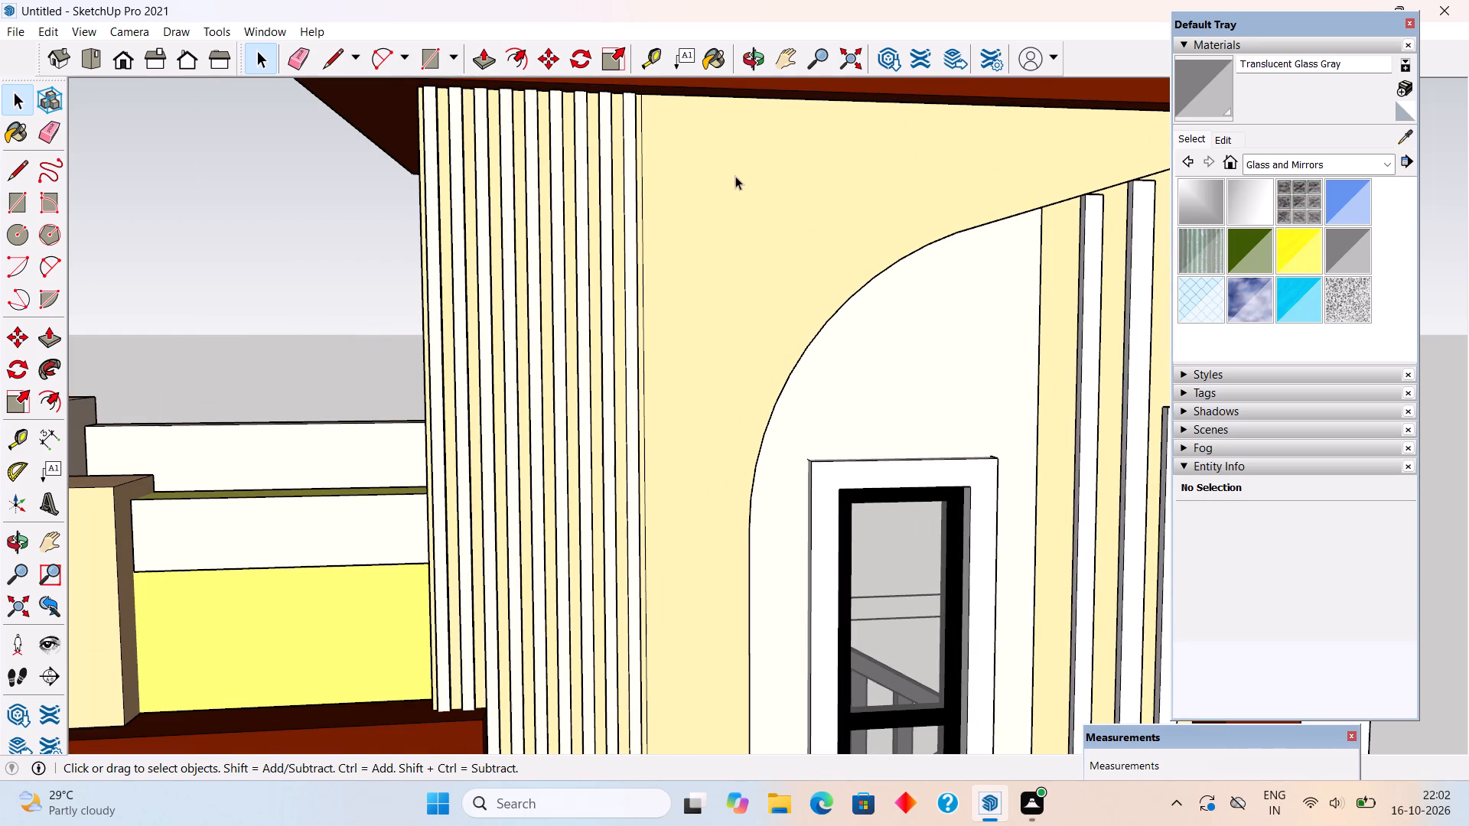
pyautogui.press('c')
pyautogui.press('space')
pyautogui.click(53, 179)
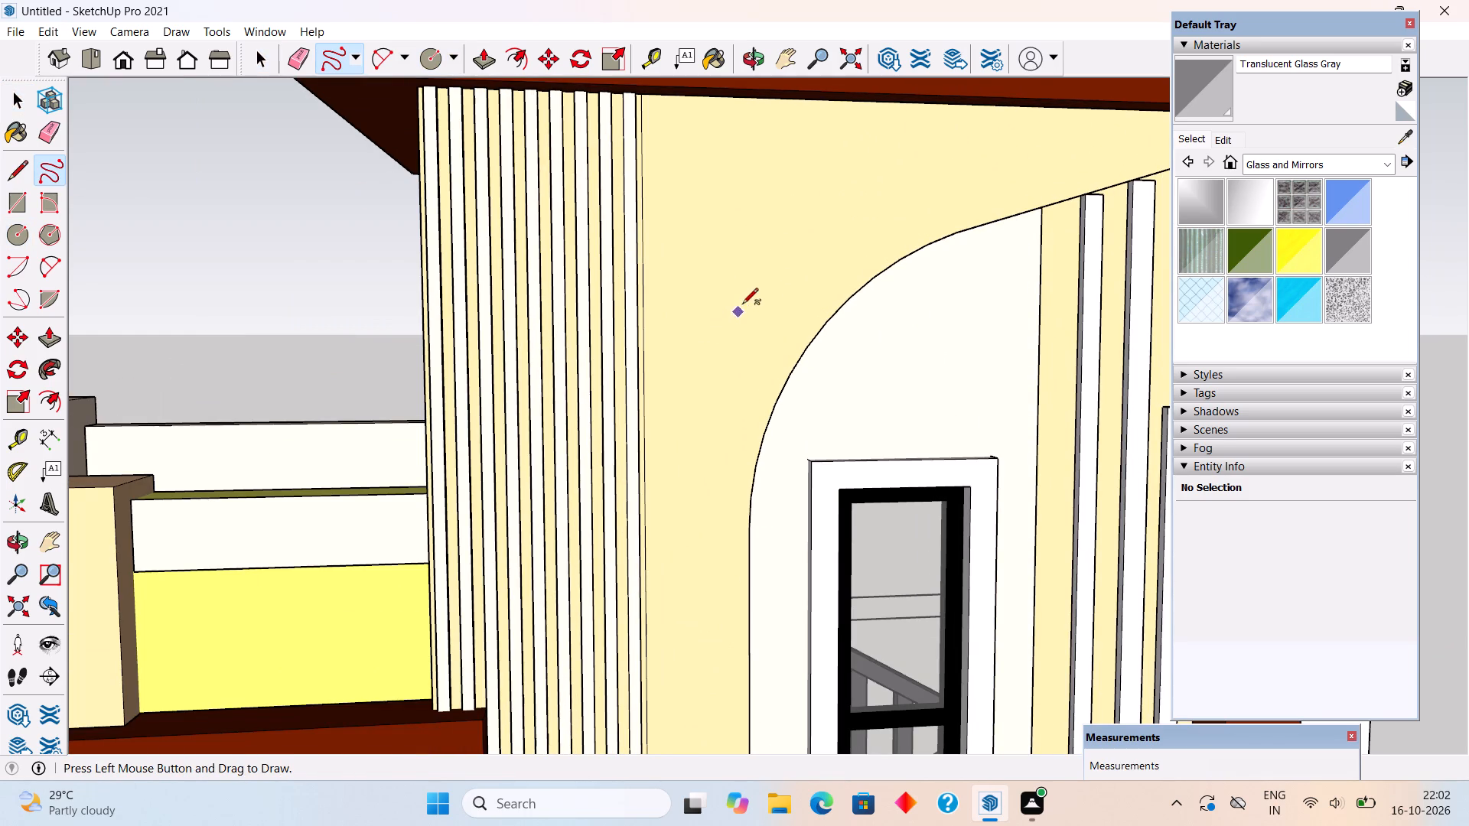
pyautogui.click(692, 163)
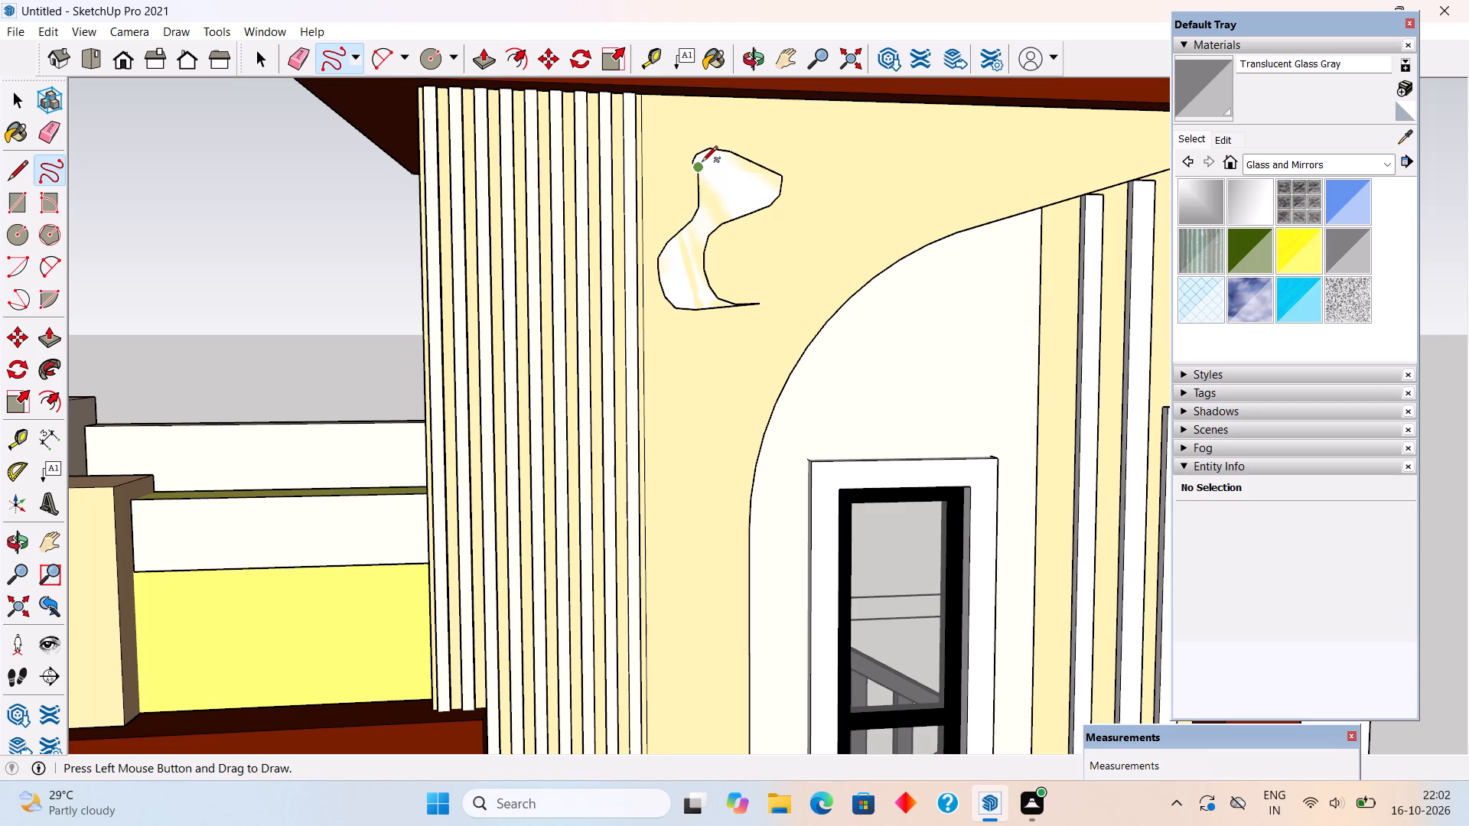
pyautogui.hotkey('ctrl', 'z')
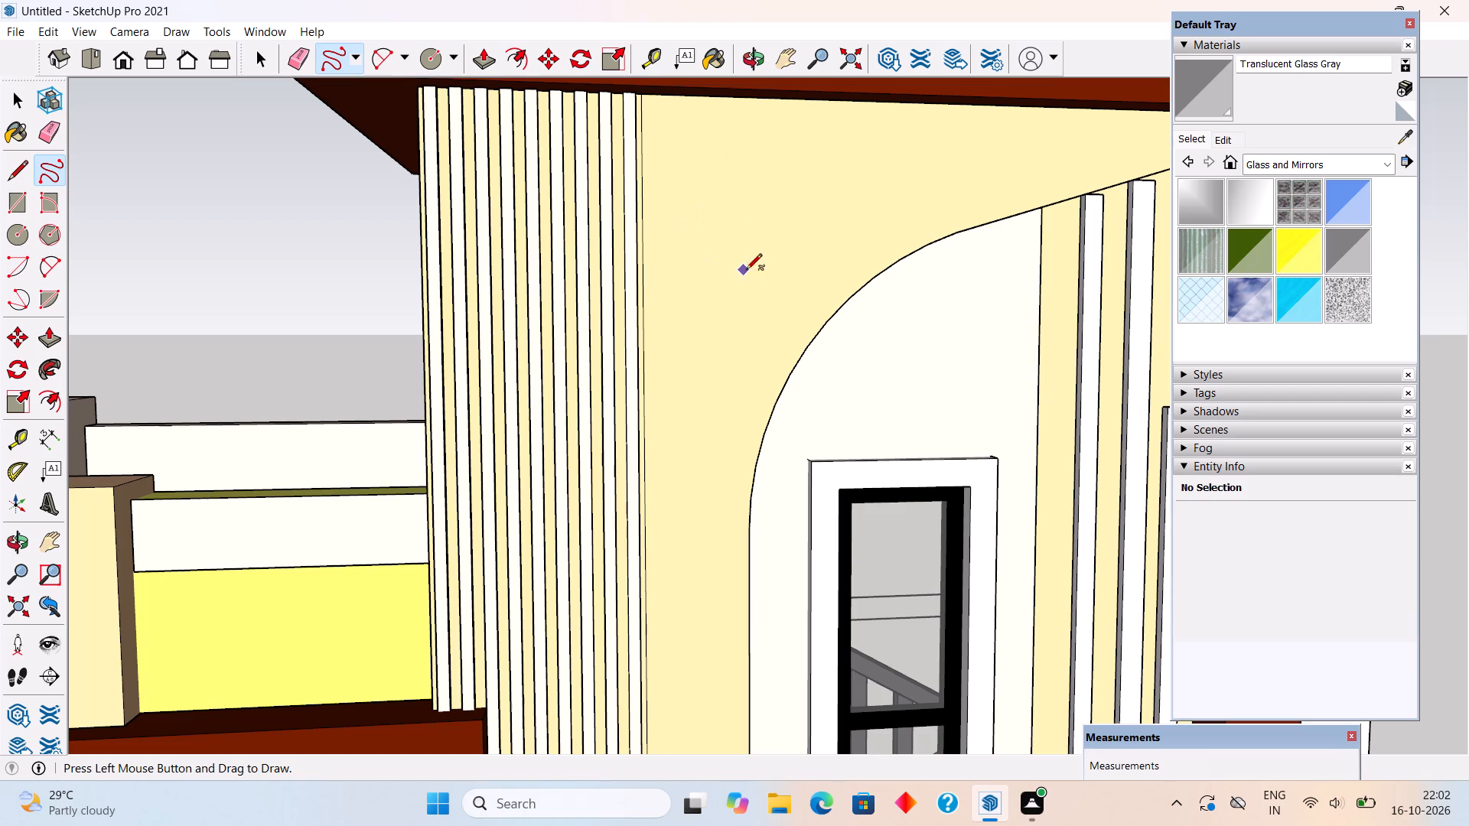
# Draw three freehand curved shapes on the cream wall above the arch: a head with tapering trunk and two body curves around it.
pyautogui.click(769, 268)
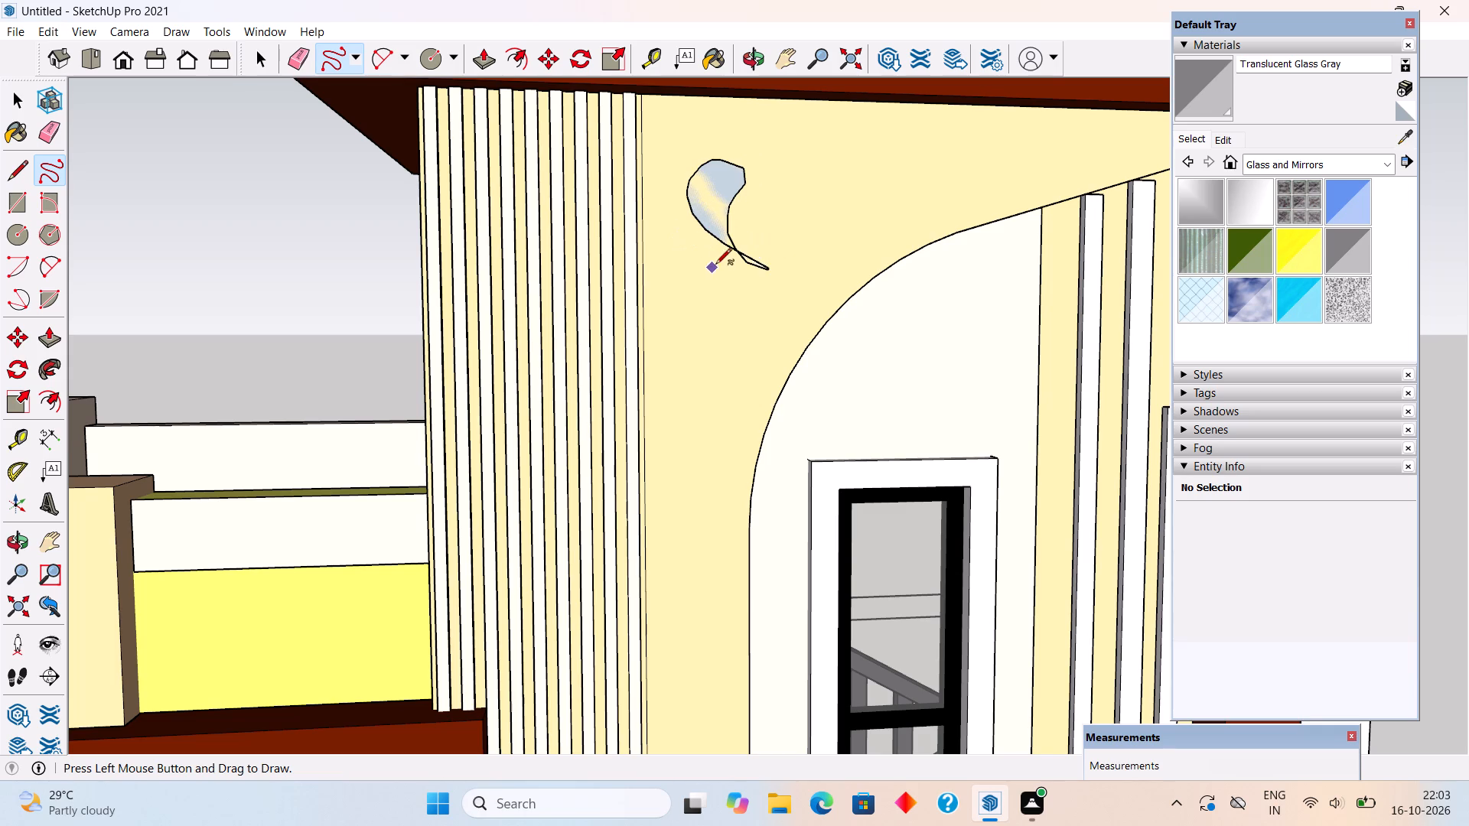
pyautogui.moveTo(715, 263); pyautogui.dragTo(767, 314)
pyautogui.moveTo(767, 314); pyautogui.dragTo(718, 248)
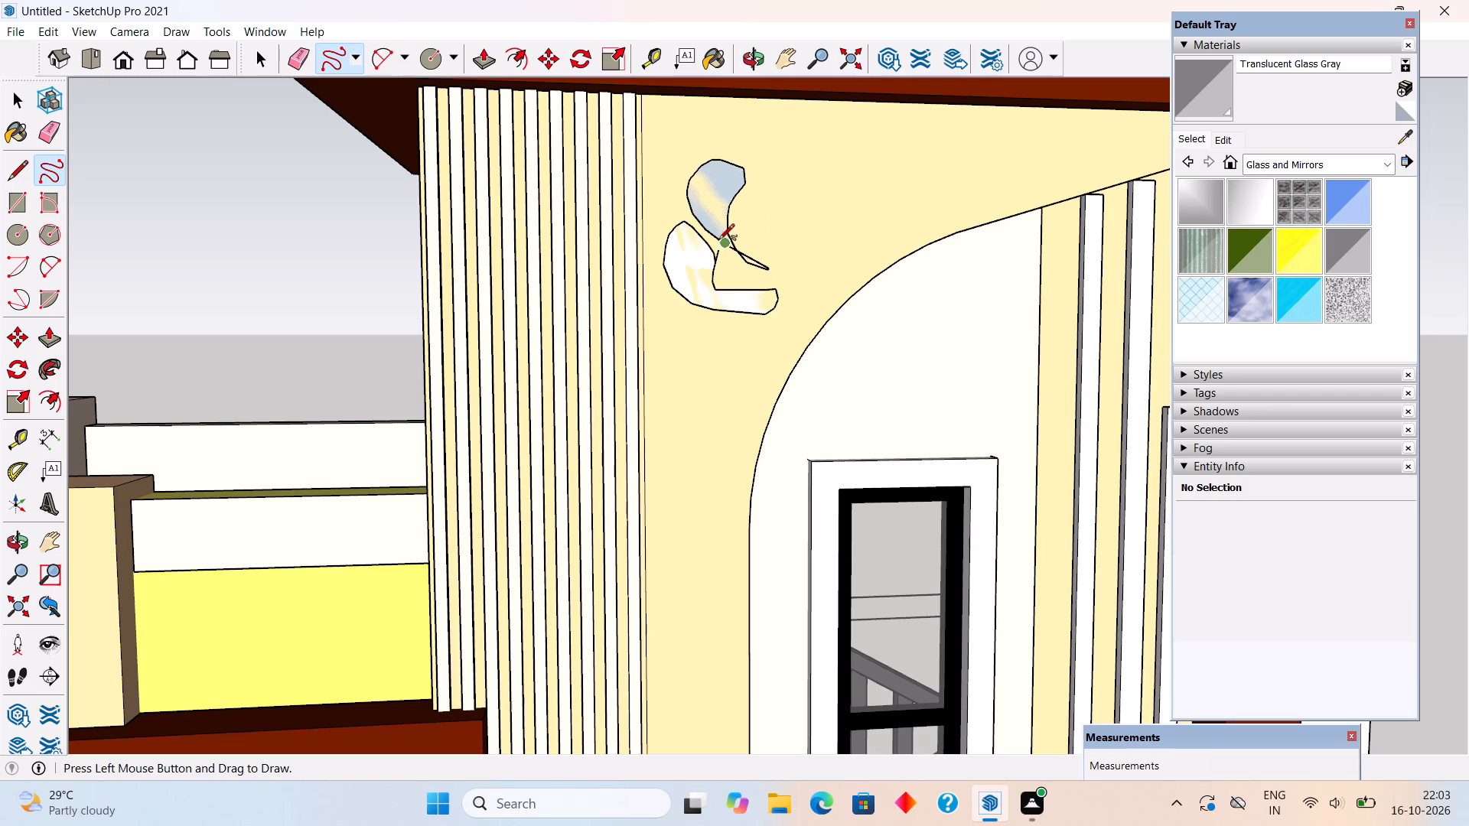
pyautogui.click(754, 209)
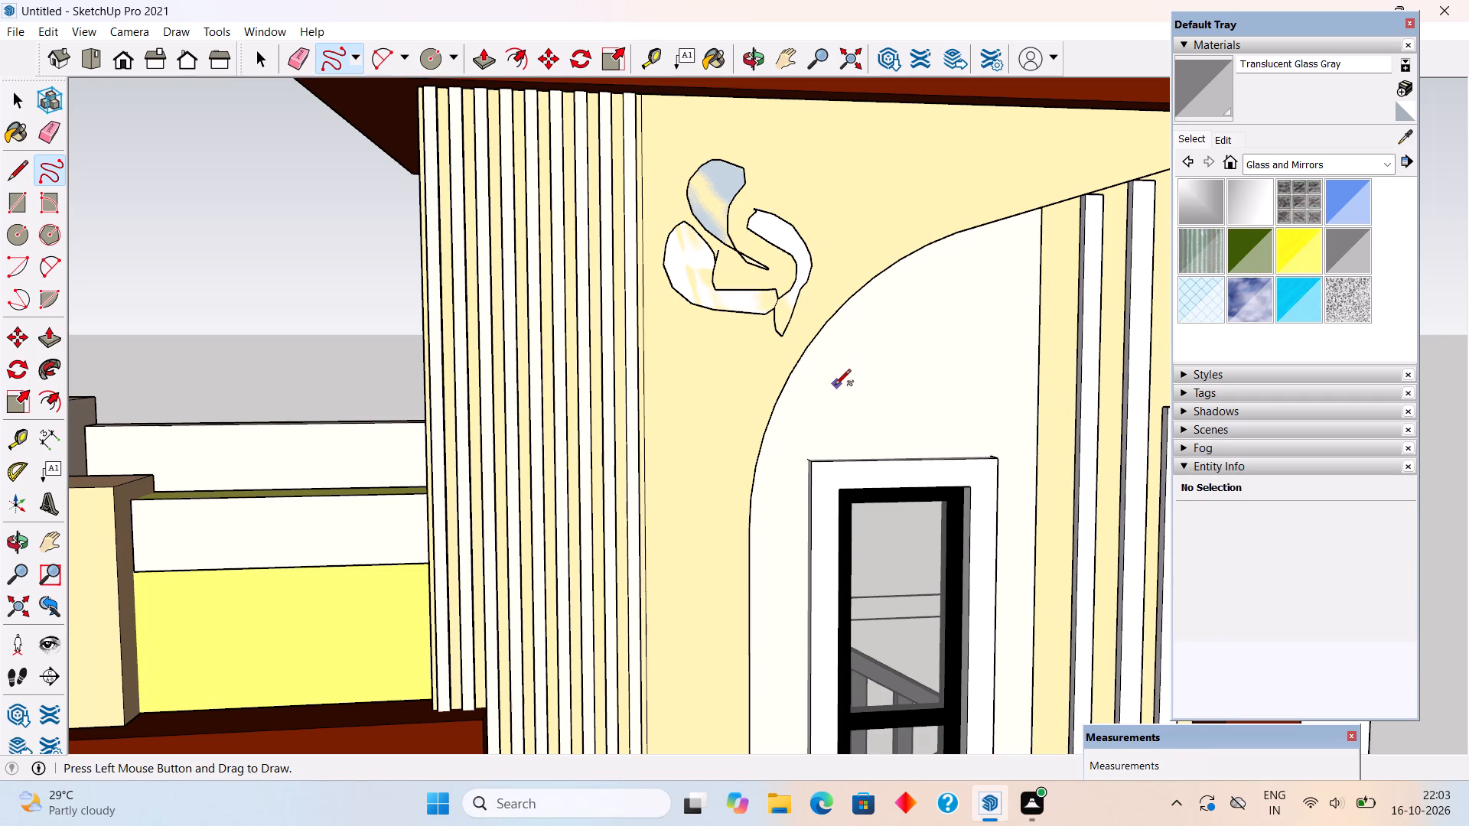
# Draw two small freehand ear shapes, one on each side of the motif's head.
pyautogui.scroll(-16, 834, 386)
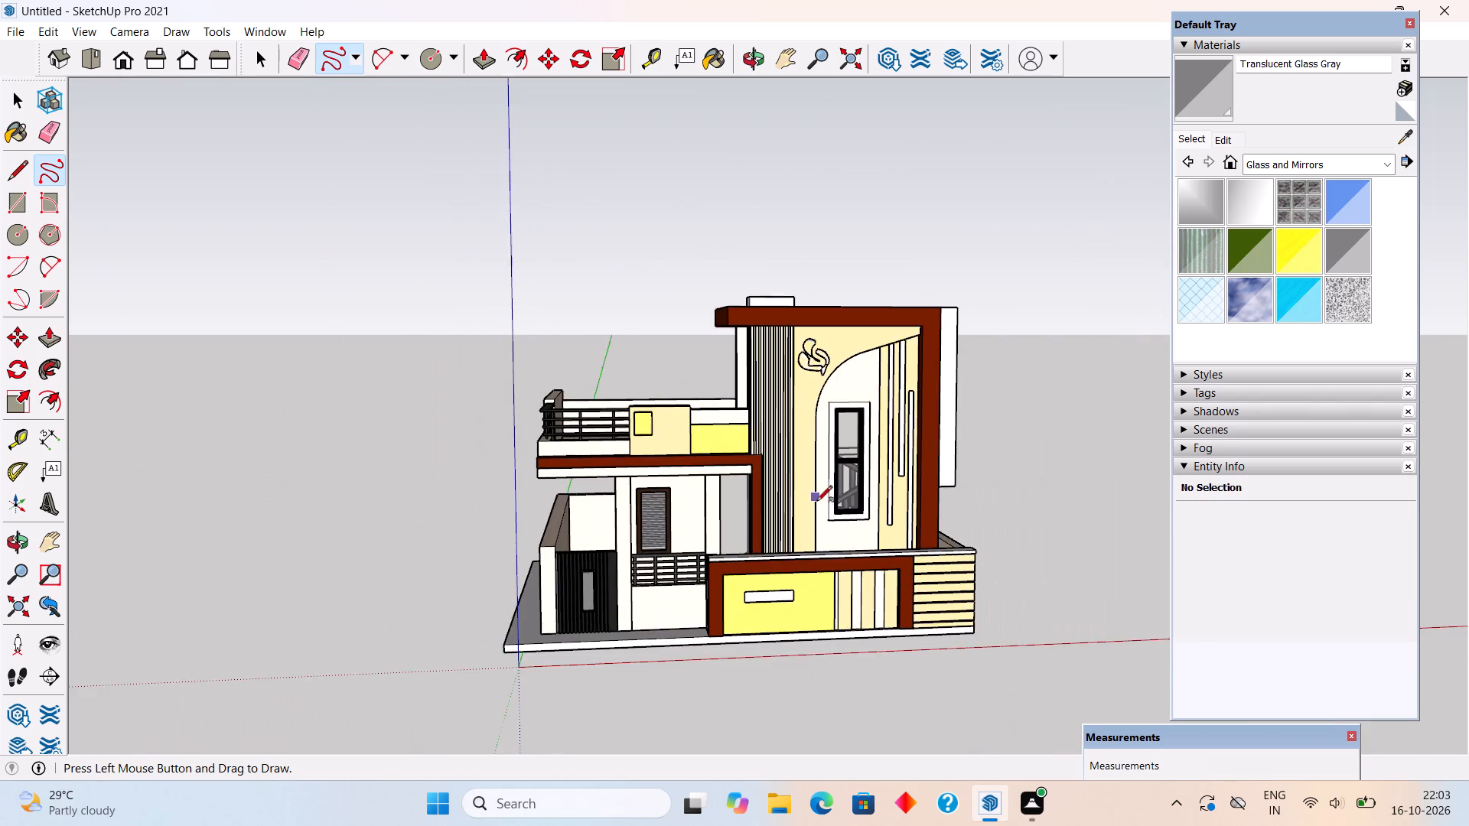
pyautogui.scroll(-6, 835, 548)
pyautogui.scroll(5, 844, 577)
pyautogui.scroll(3, 854, 323)
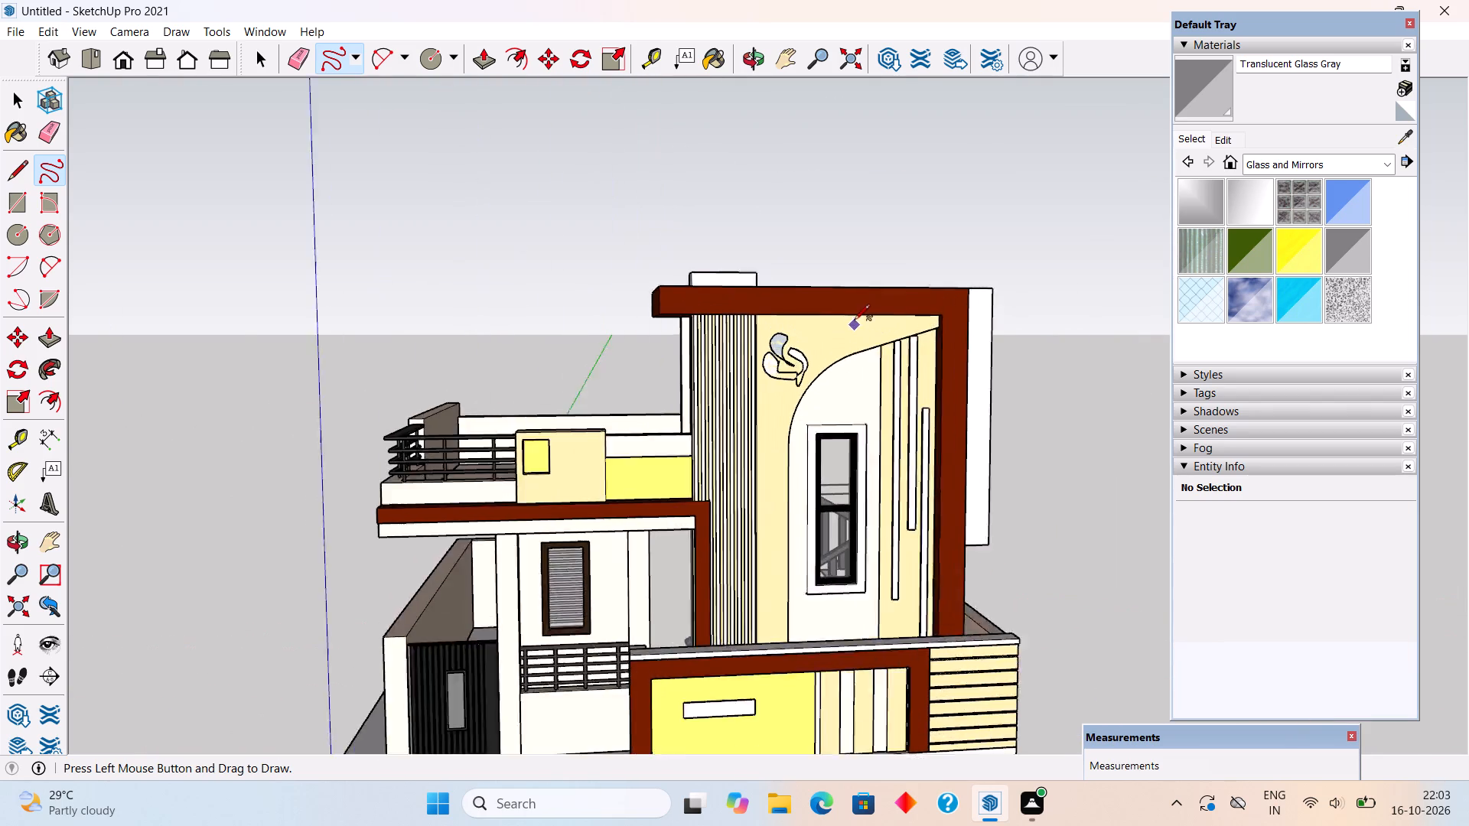
pyautogui.scroll(17, 854, 321)
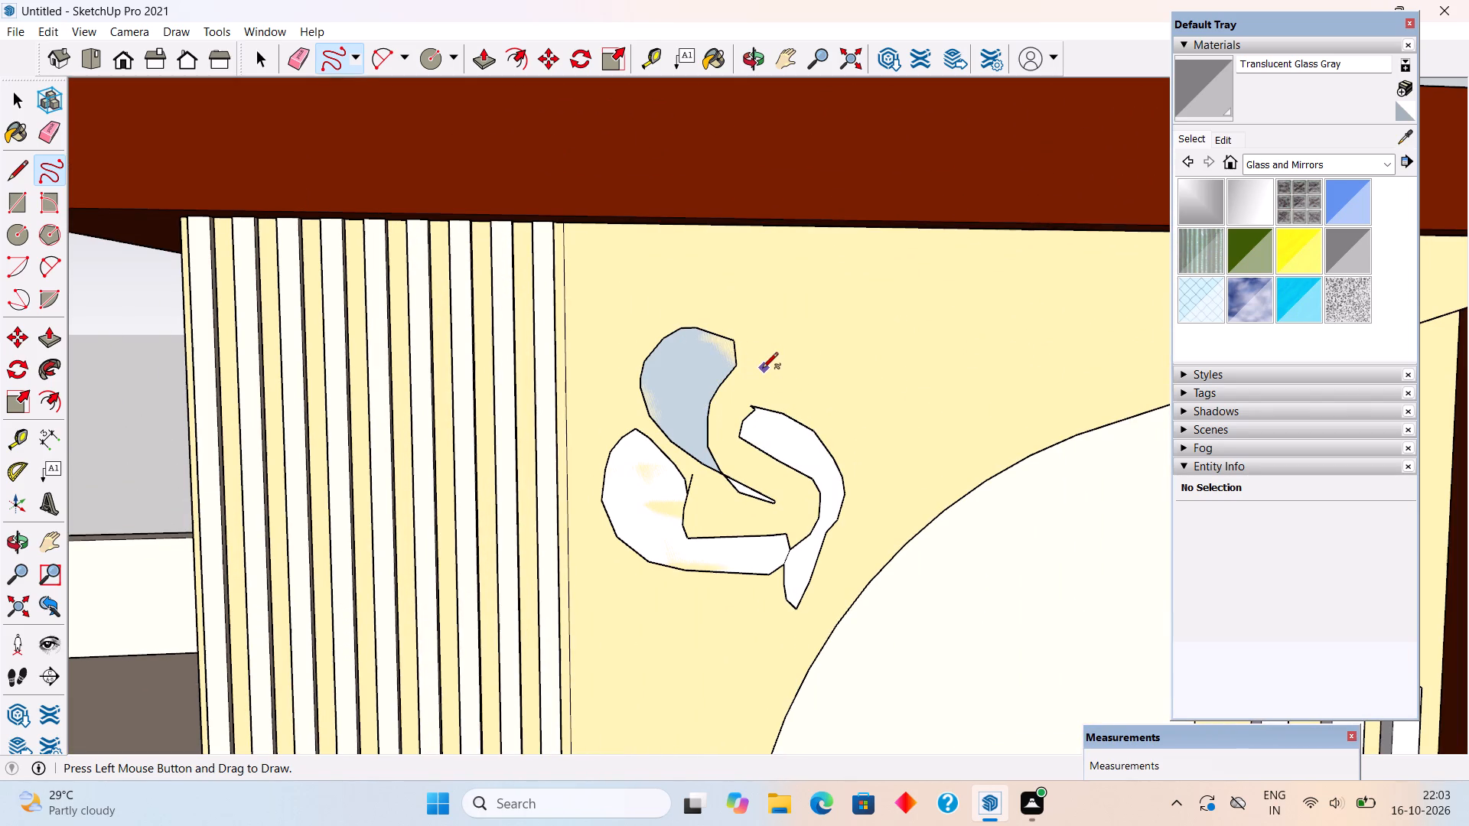
pyautogui.click(760, 368)
pyautogui.click(637, 353)
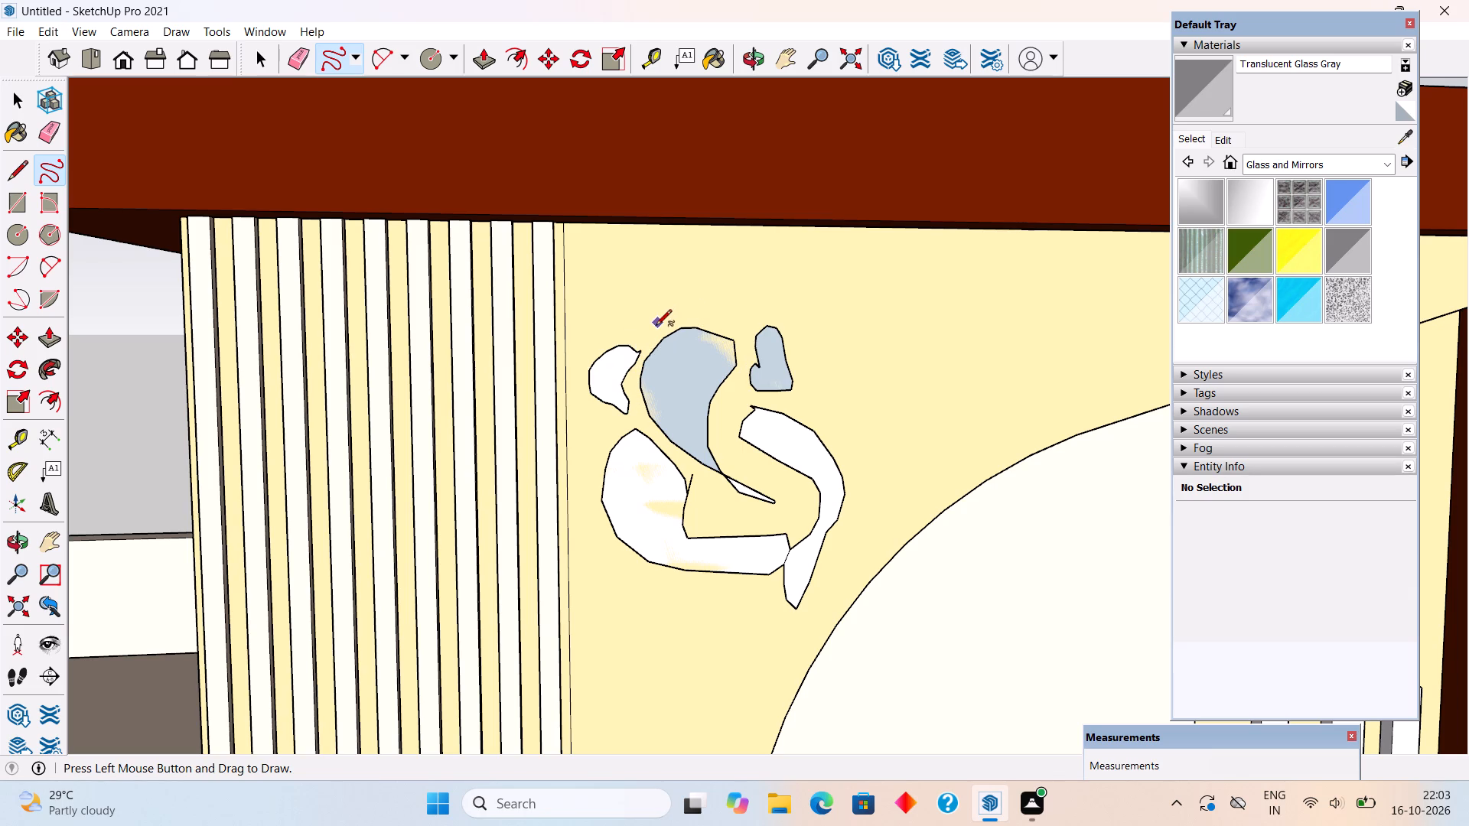
# Draw a freehand rounded crown outline just above the motif's head, undoing the first stray stroke.
pyautogui.moveTo(656, 327); pyautogui.dragTo(727, 325)
pyautogui.hotkey('ctrl', 'z')
pyautogui.moveTo(643, 324); pyautogui.dragTo(745, 287)
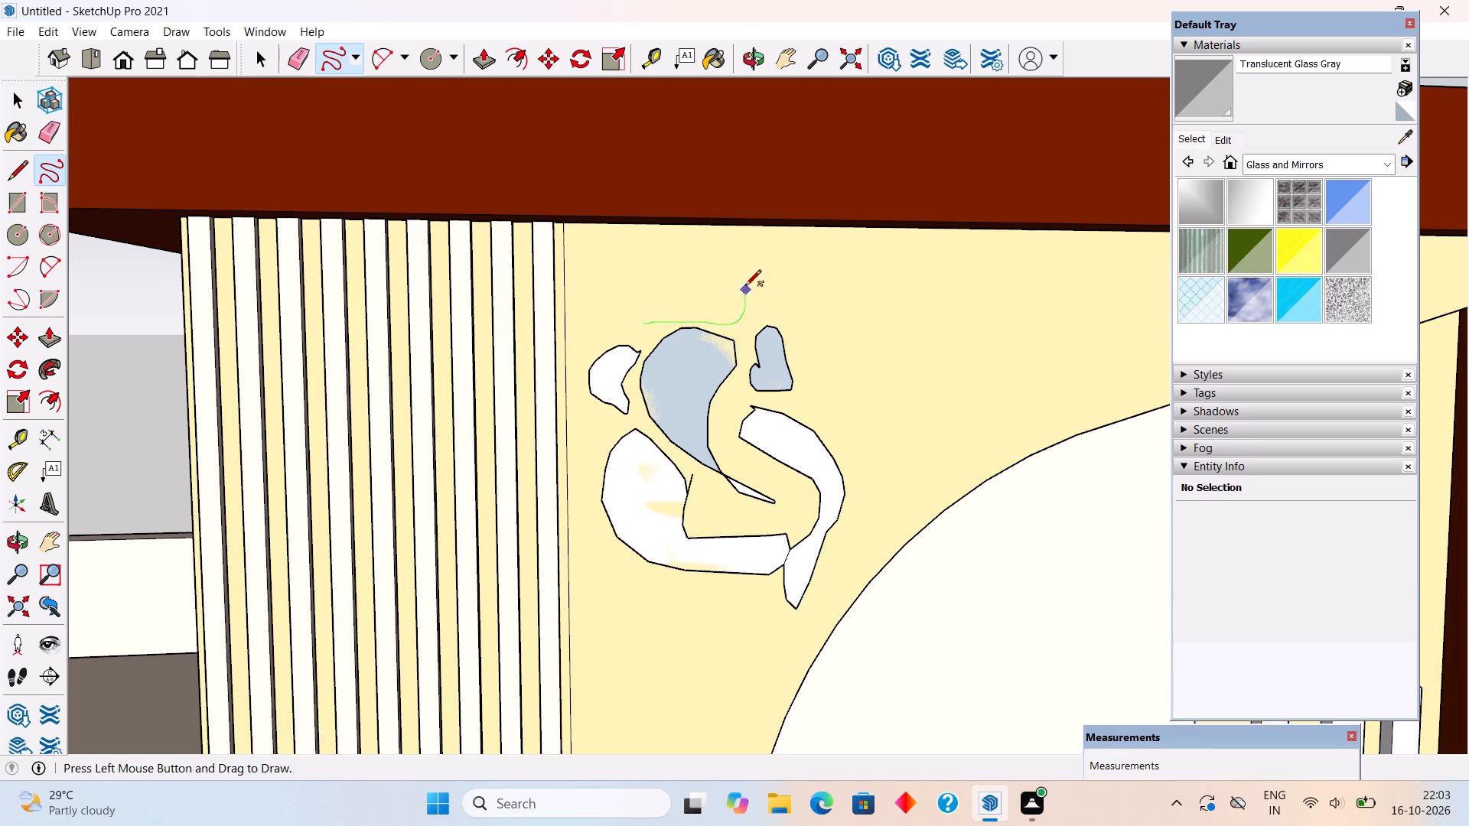
pyautogui.moveTo(745, 287); pyautogui.dragTo(655, 322)
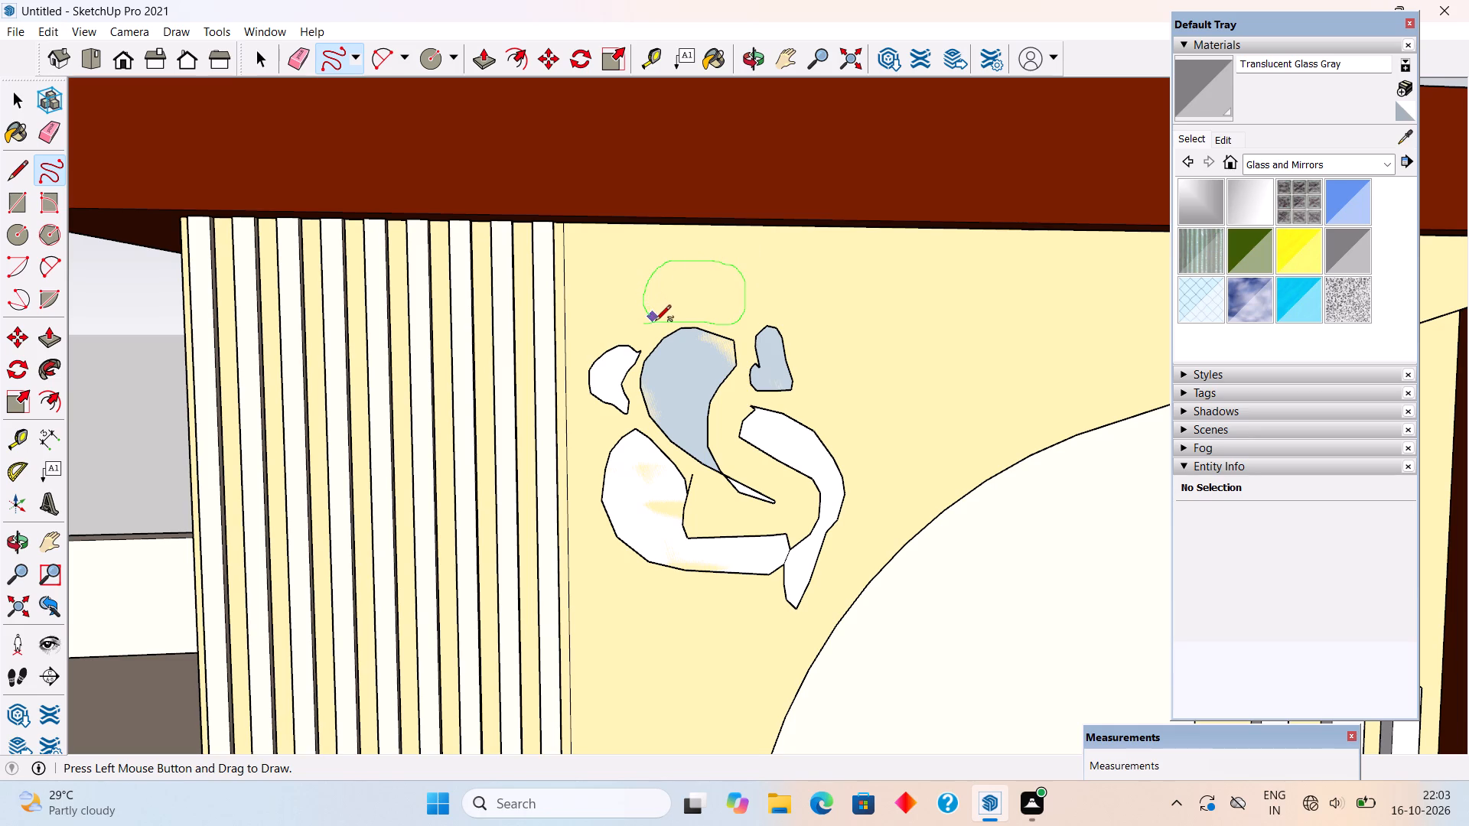
pyautogui.moveTo(655, 322); pyautogui.dragTo(663, 324)
# Examine the freehand motif within the whole front facade from near and far.
pyautogui.scroll(-4, 717, 443)
pyautogui.scroll(-4, 744, 545)
pyautogui.press('space')
pyautogui.scroll(-6, 748, 581)
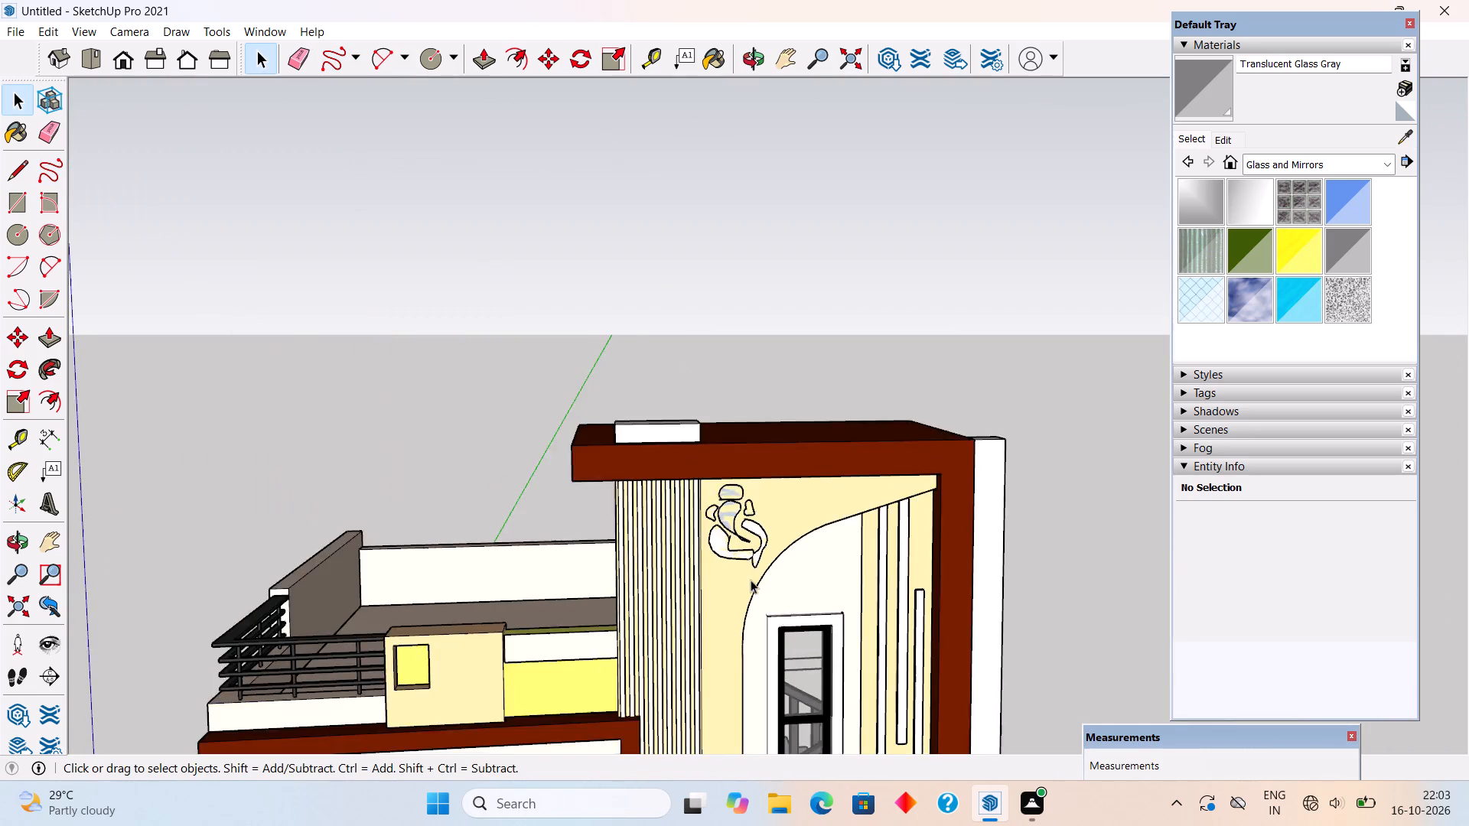
pyautogui.scroll(-13, 751, 580)
pyautogui.scroll(1, 756, 714)
pyautogui.scroll(-4, 787, 332)
pyautogui.scroll(10, 765, 677)
pyautogui.moveTo(788, 564); pyautogui.dragTo(793, 587, button='middle')
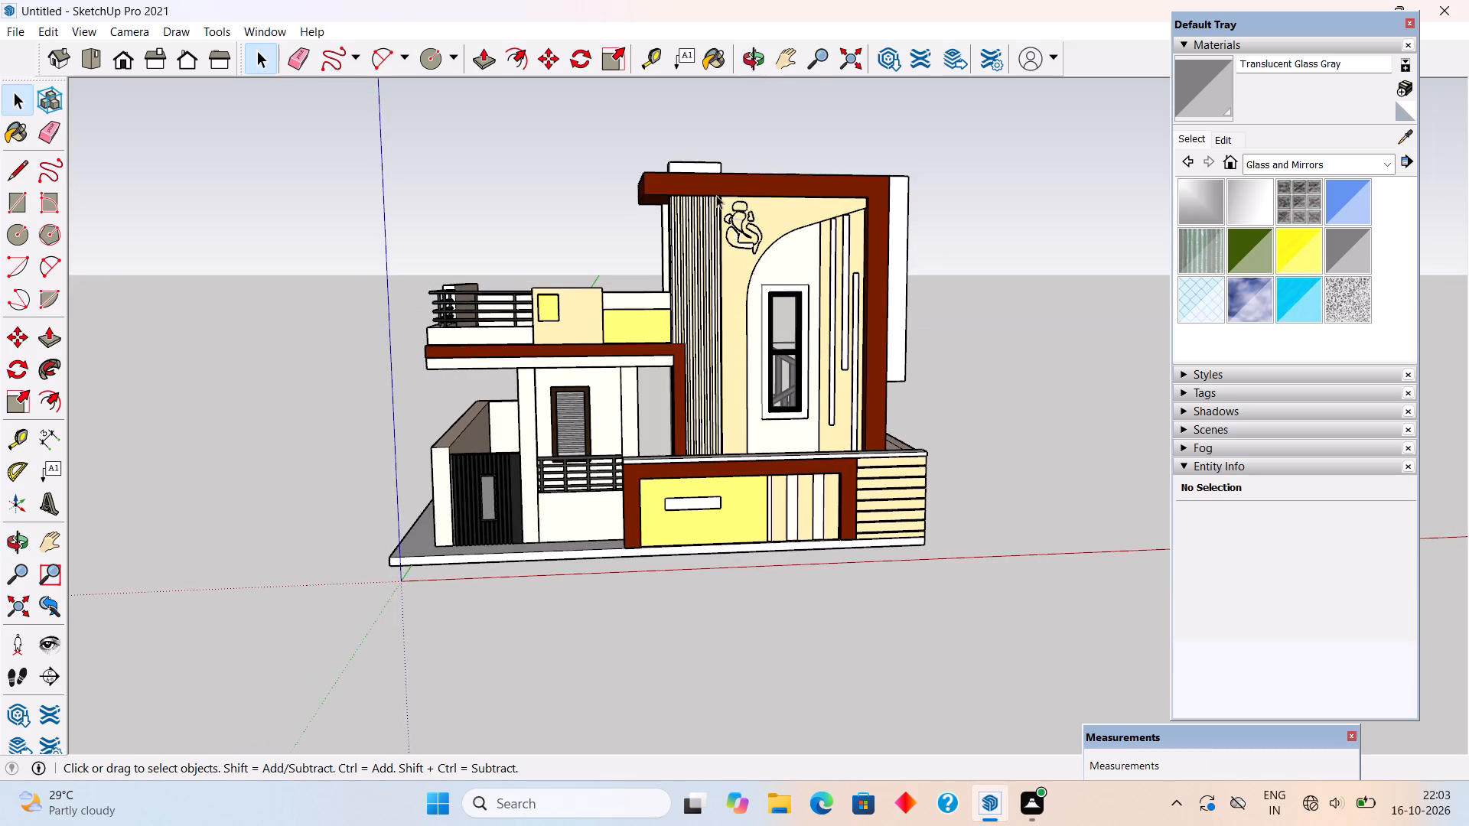
# Extrude the motif's rounded crown shape 1" out from the cream wall.
pyautogui.scroll(15, 716, 195)
pyautogui.press('p')
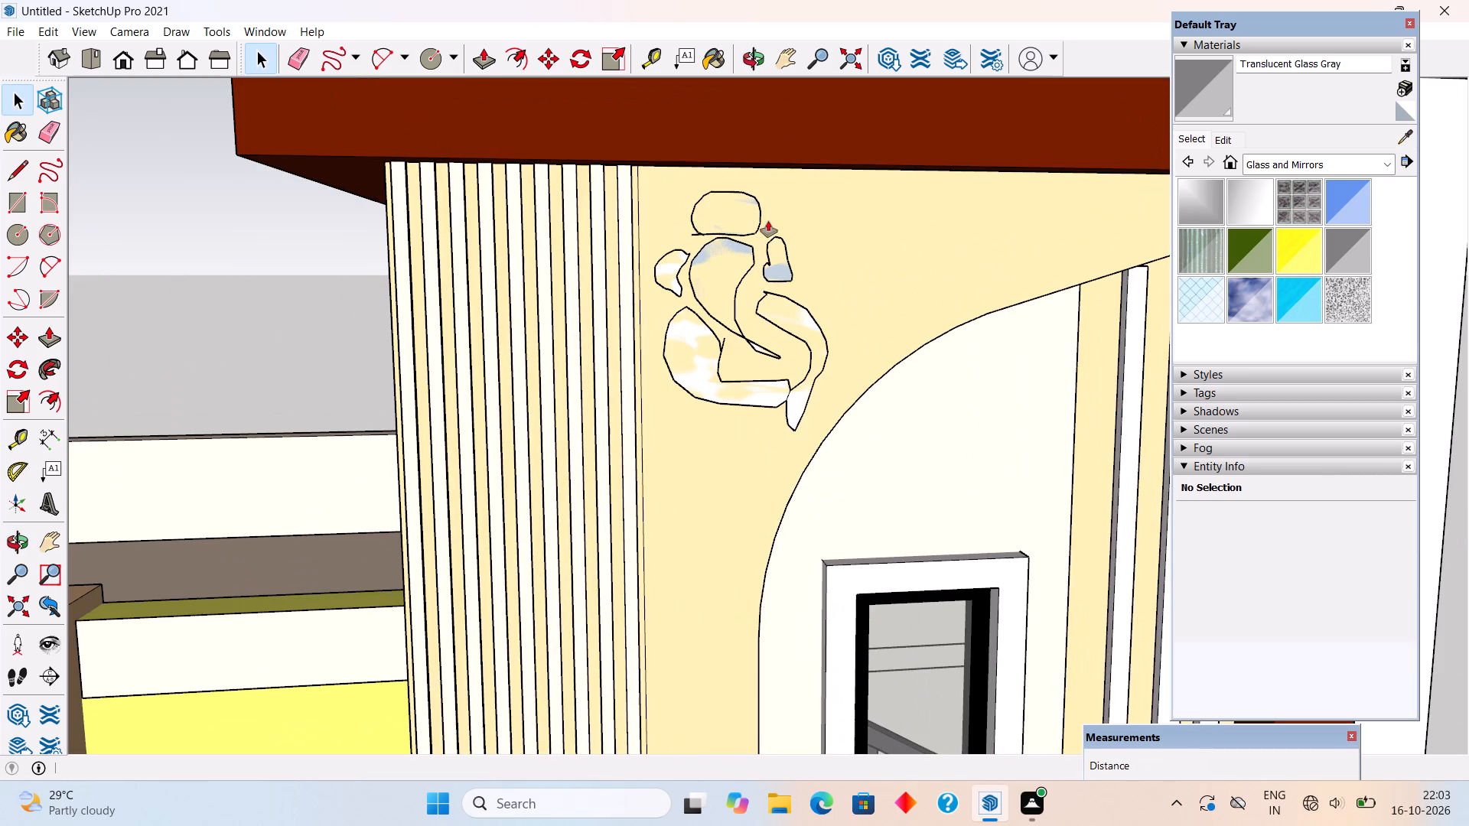
pyautogui.click(749, 213)
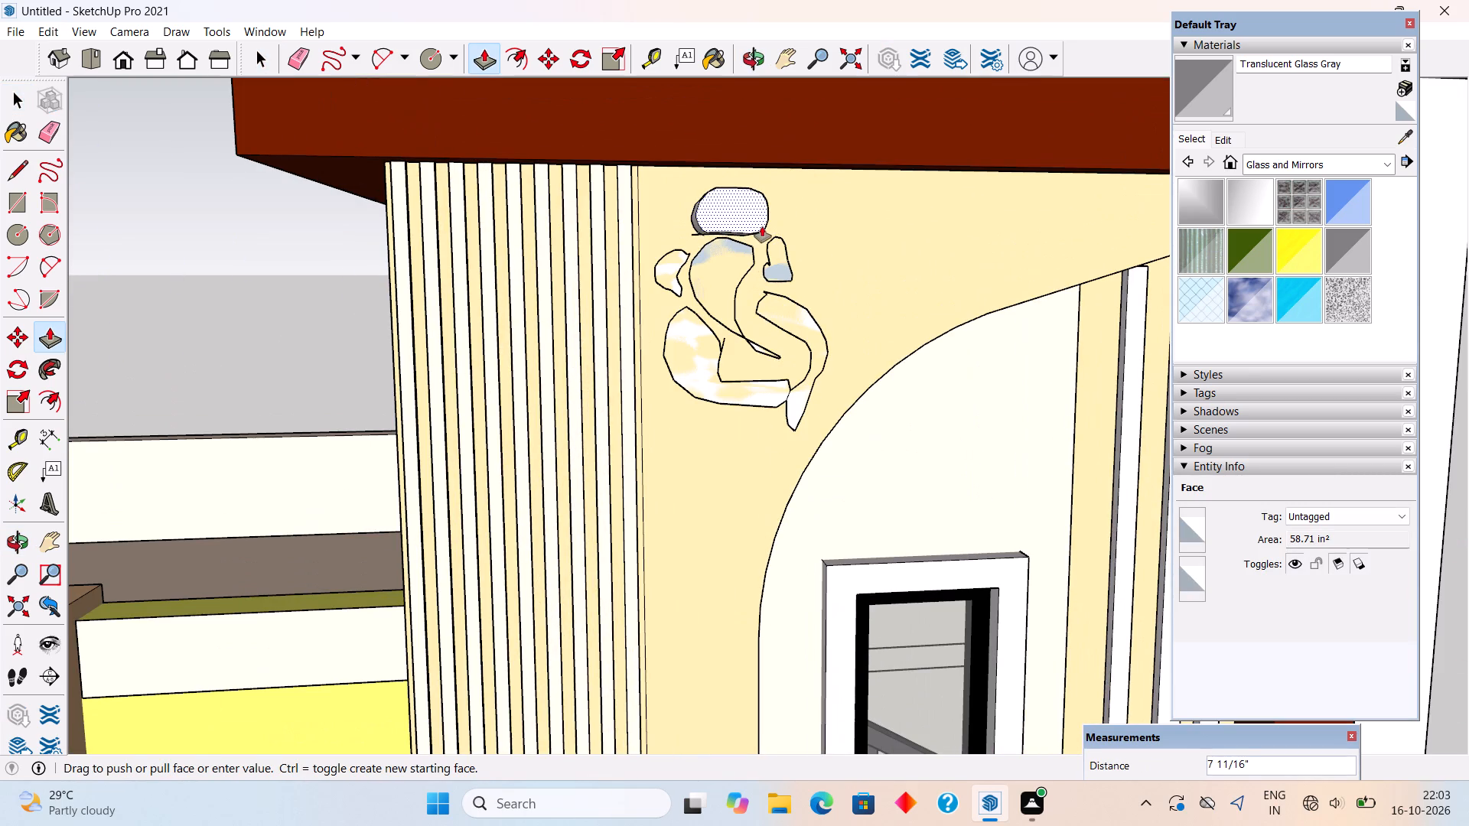
pyautogui.write('1"')
pyautogui.press('Return')
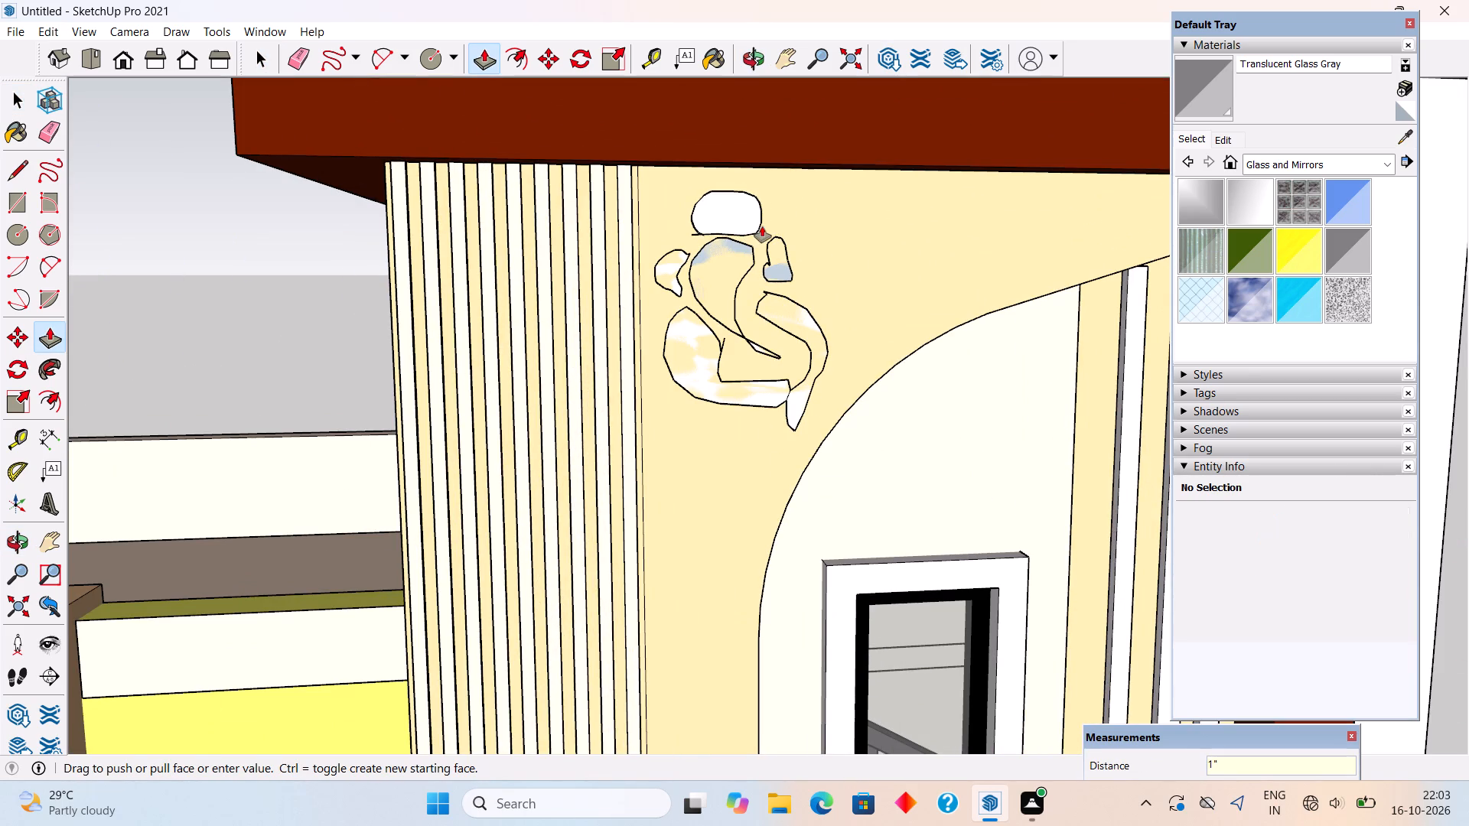
# Extrude the motif's right ear and its two lower curved body pieces 1" out from the cream wall.
pyautogui.doubleClick(780, 255)
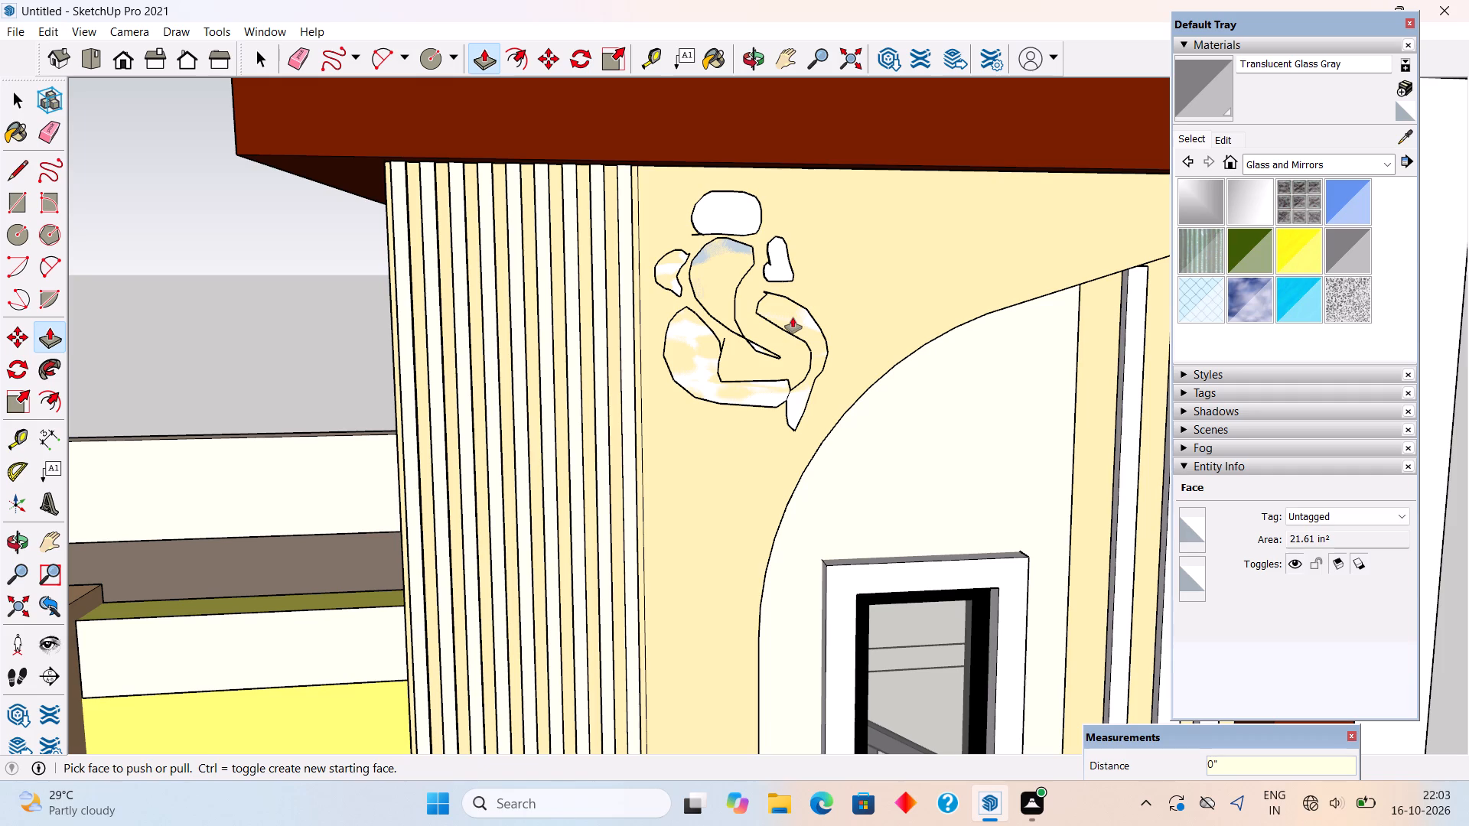
pyautogui.doubleClick(793, 317)
pyautogui.doubleClick(799, 391)
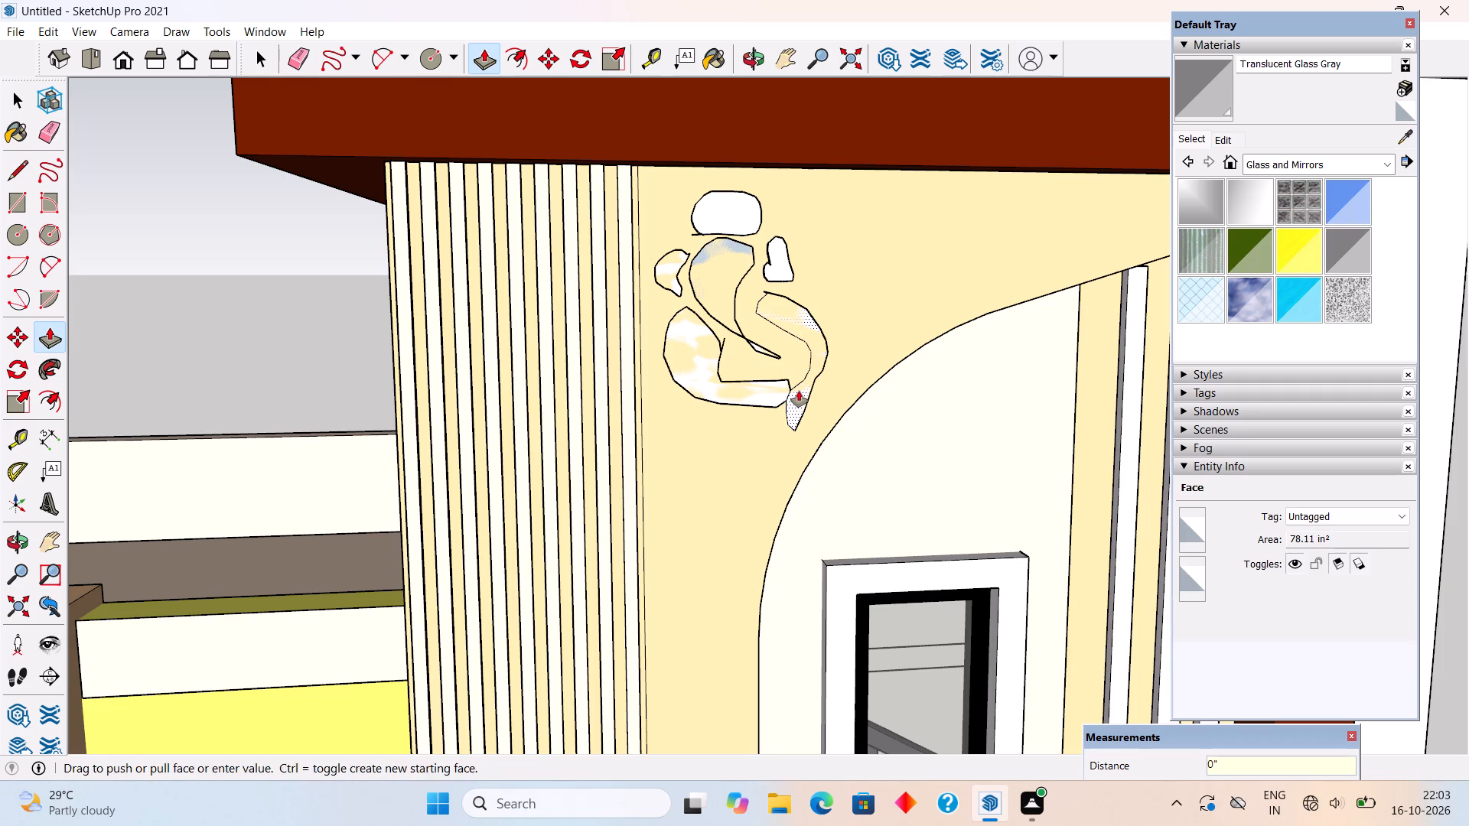
pyautogui.hotkey('ctrl', 'z')
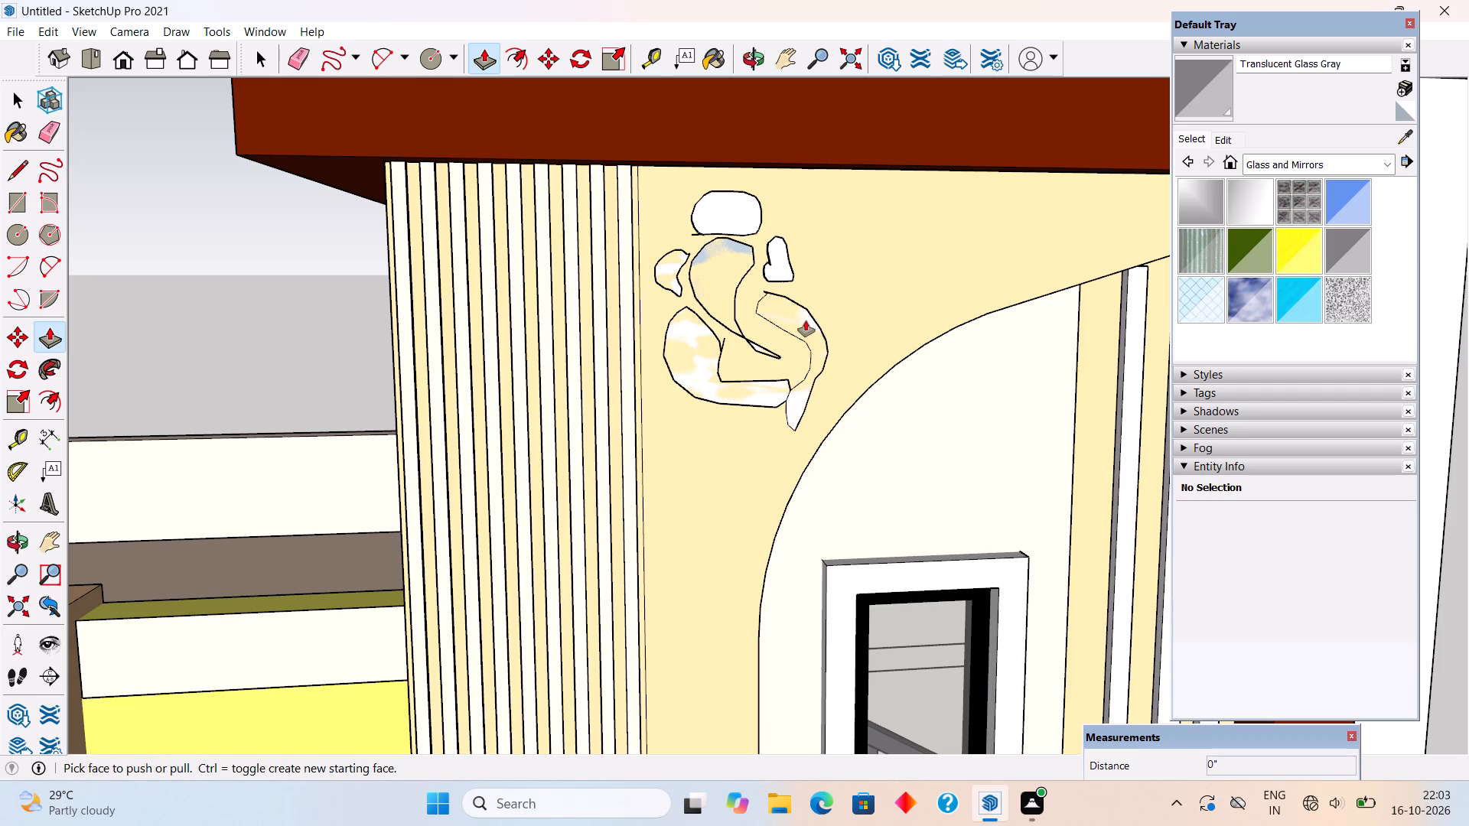
pyautogui.click(806, 319)
pyautogui.click(790, 259)
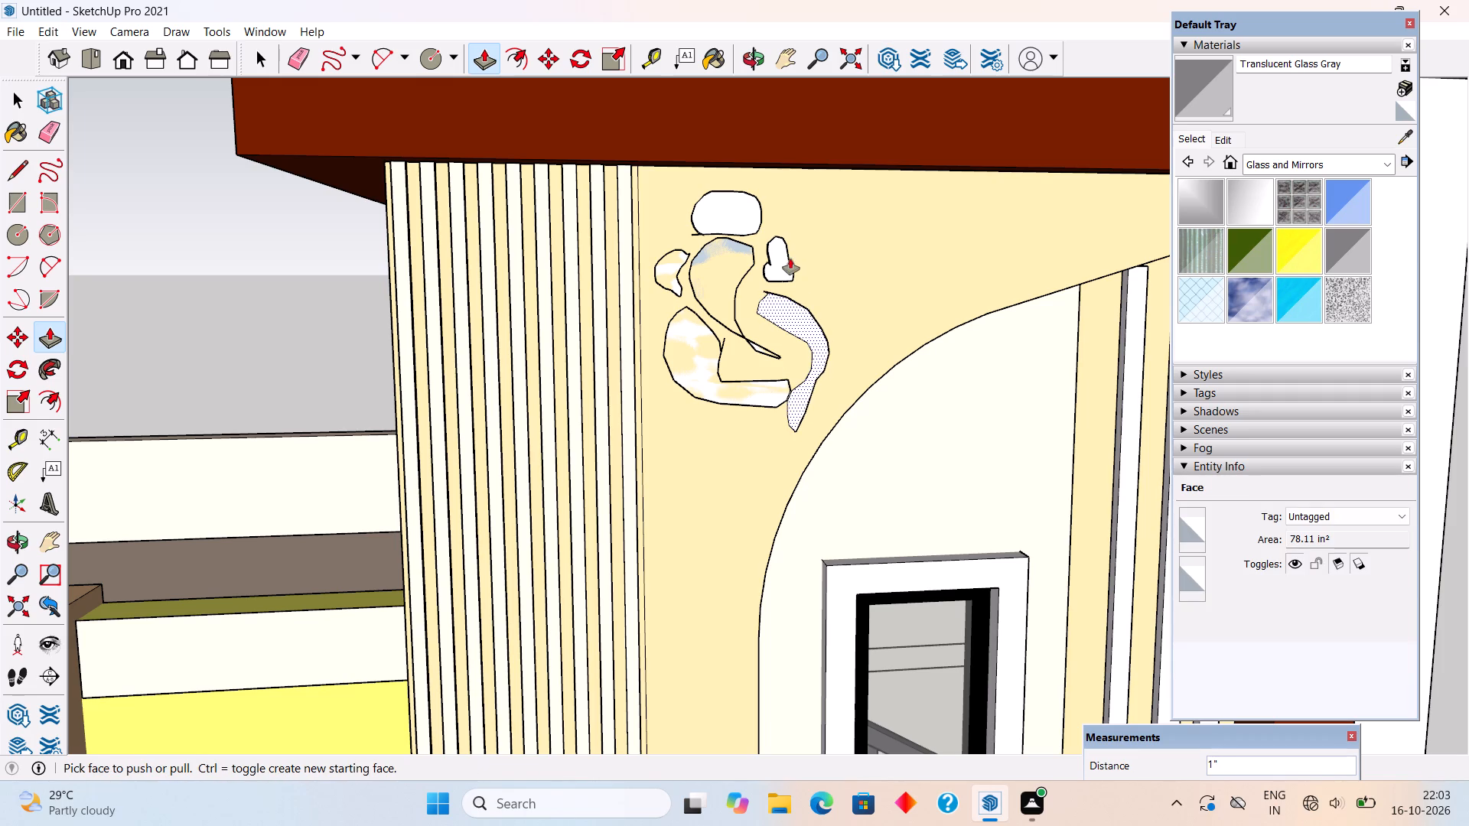
pyautogui.click(756, 385)
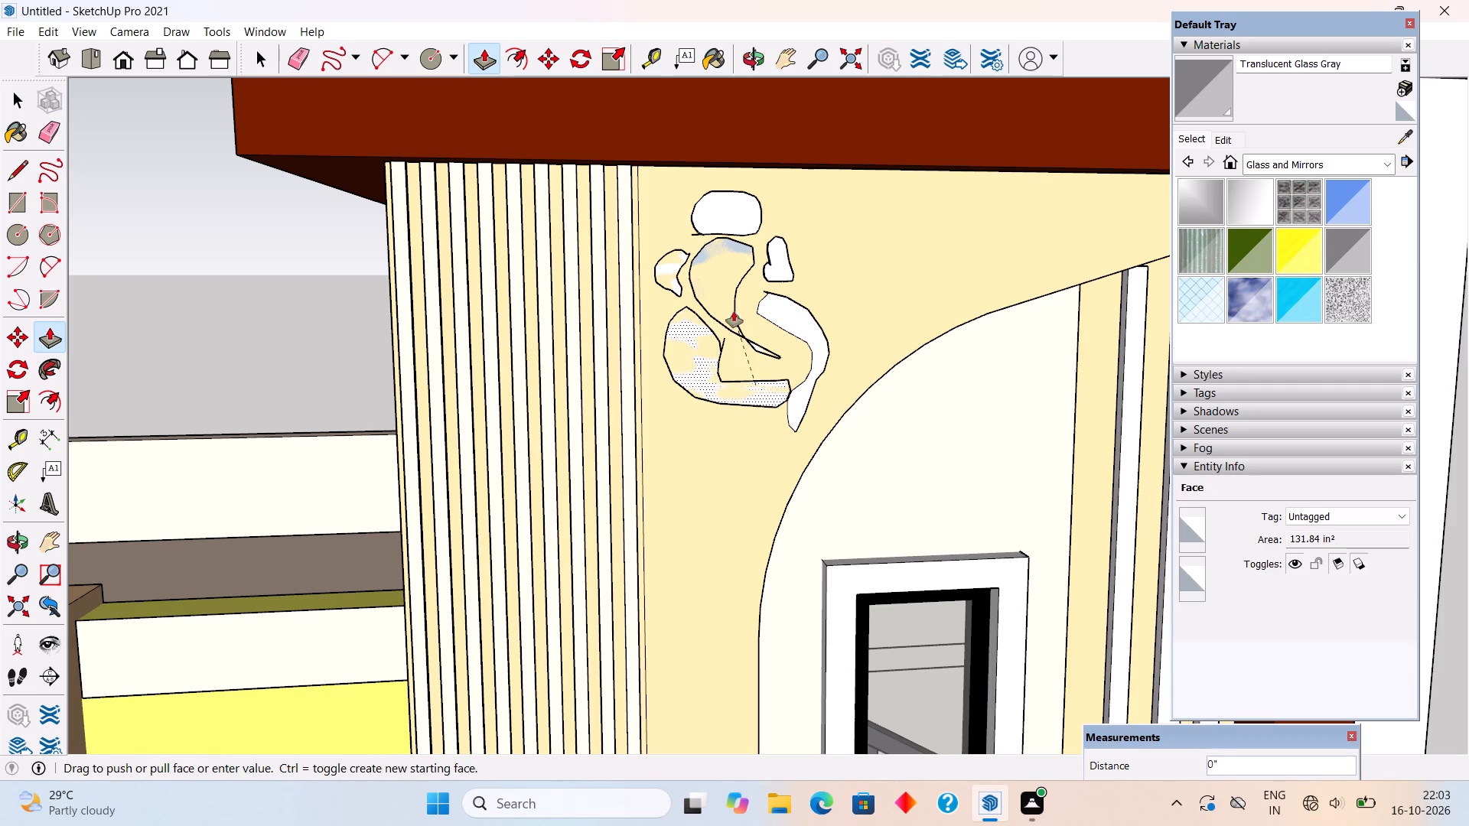
pyautogui.click(774, 259)
# Extrude the motif's head and trunk, the small trunk tip and the left ear to the same 1" depth.
pyautogui.click(702, 262)
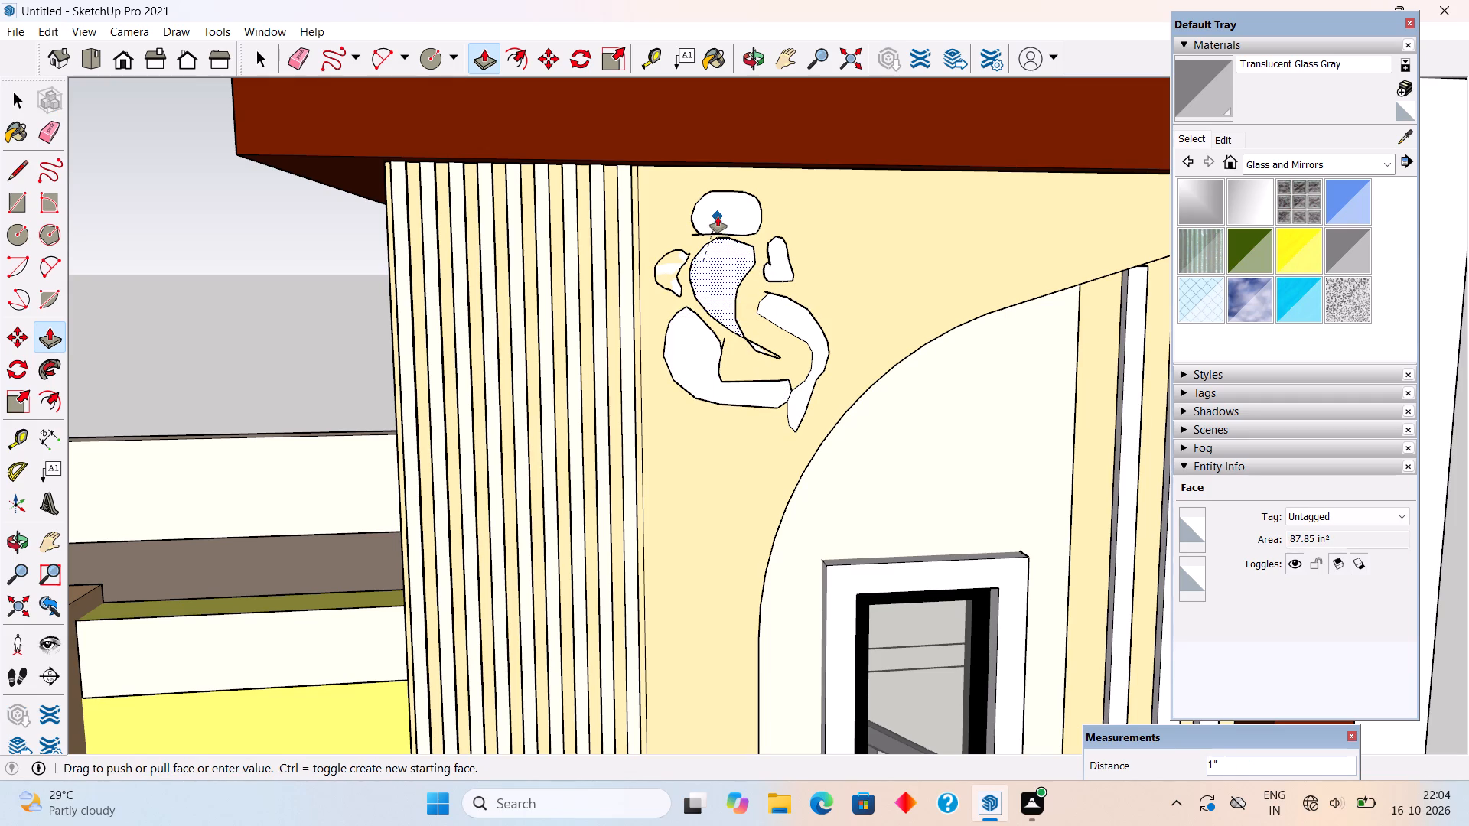
pyautogui.click(718, 216)
pyautogui.scroll(4, 765, 340)
pyautogui.click(759, 352)
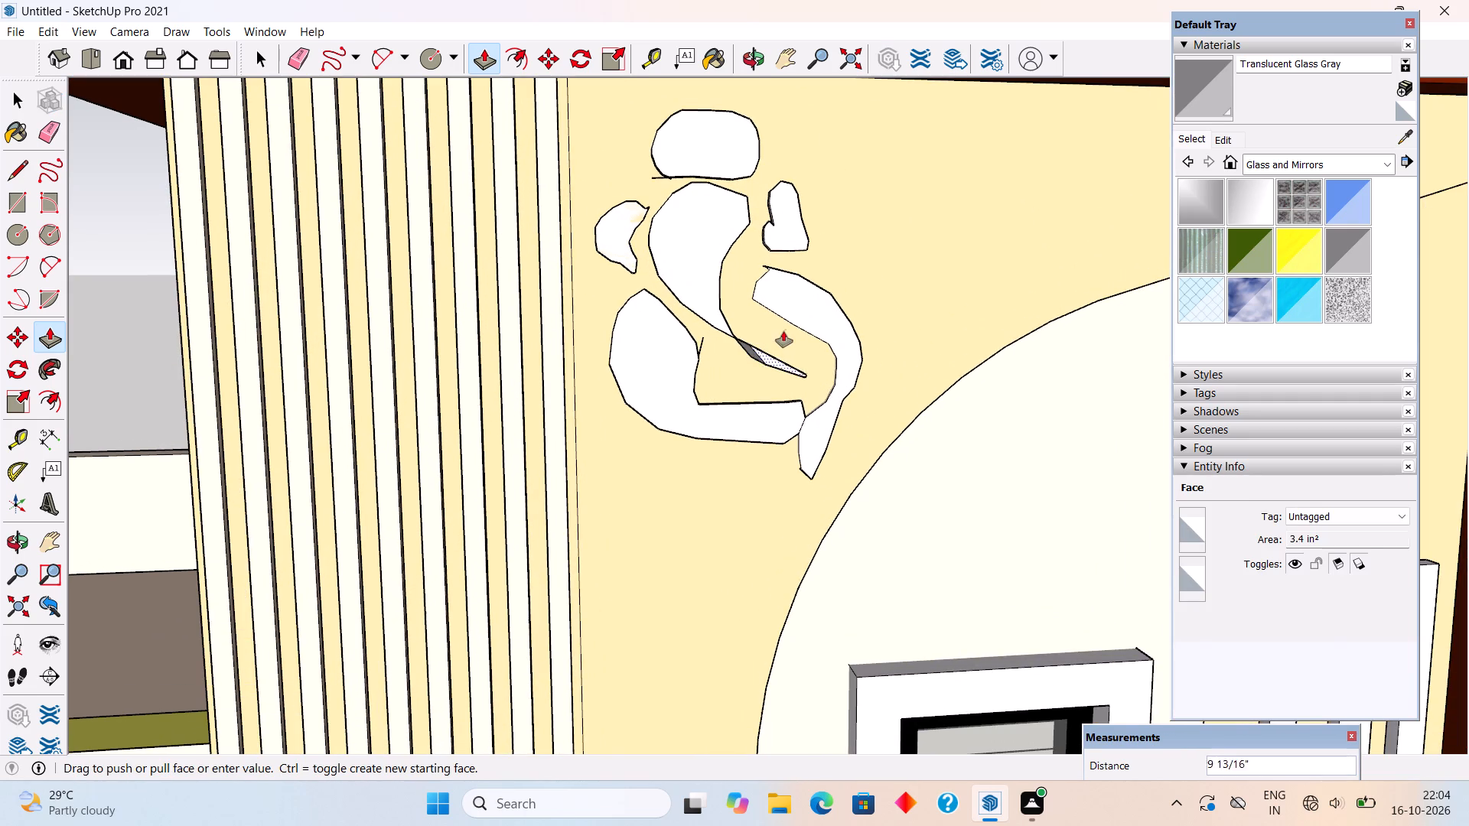
pyautogui.click(790, 321)
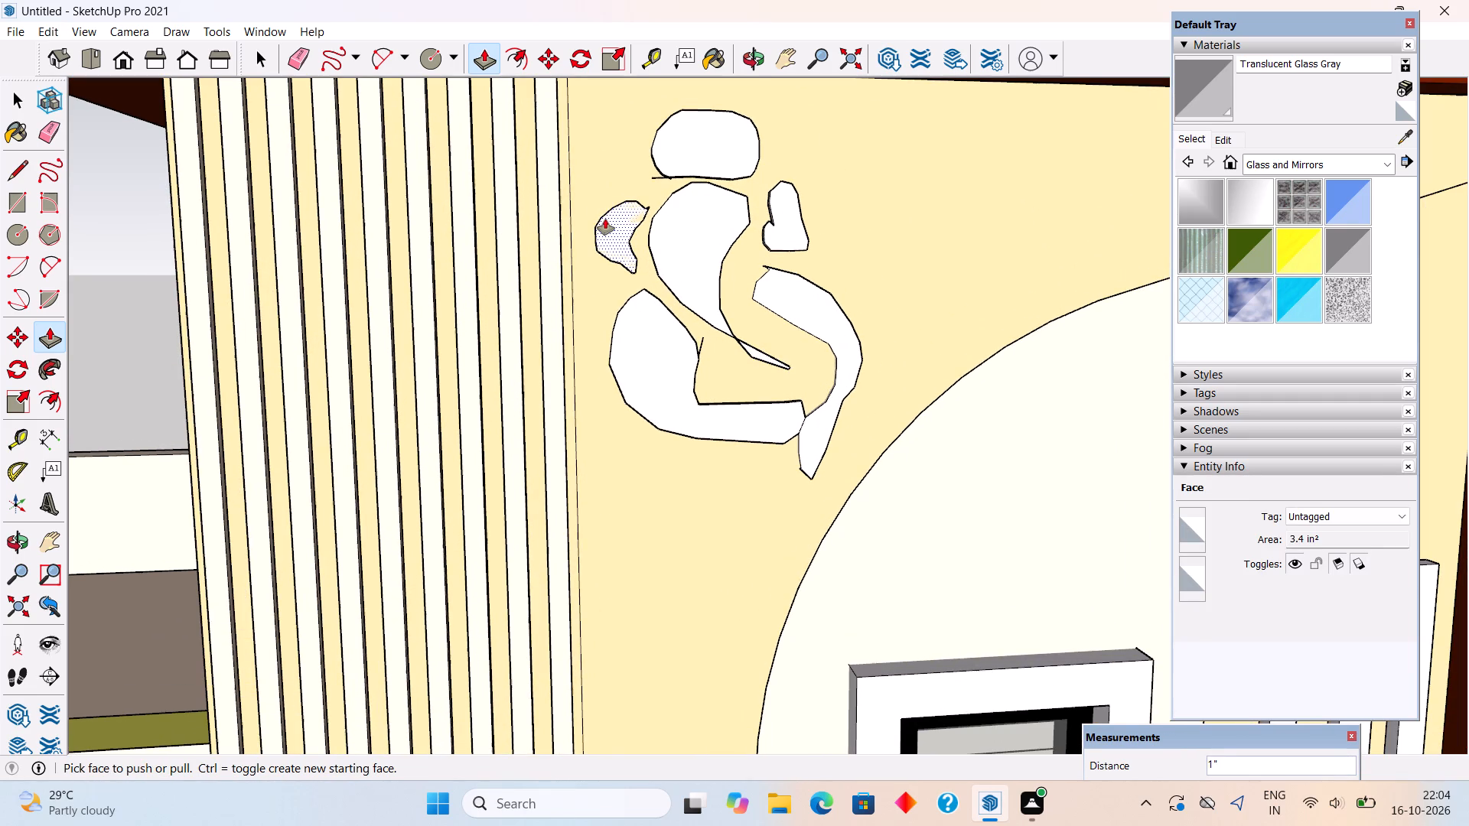
pyautogui.click(605, 219)
pyautogui.click(681, 333)
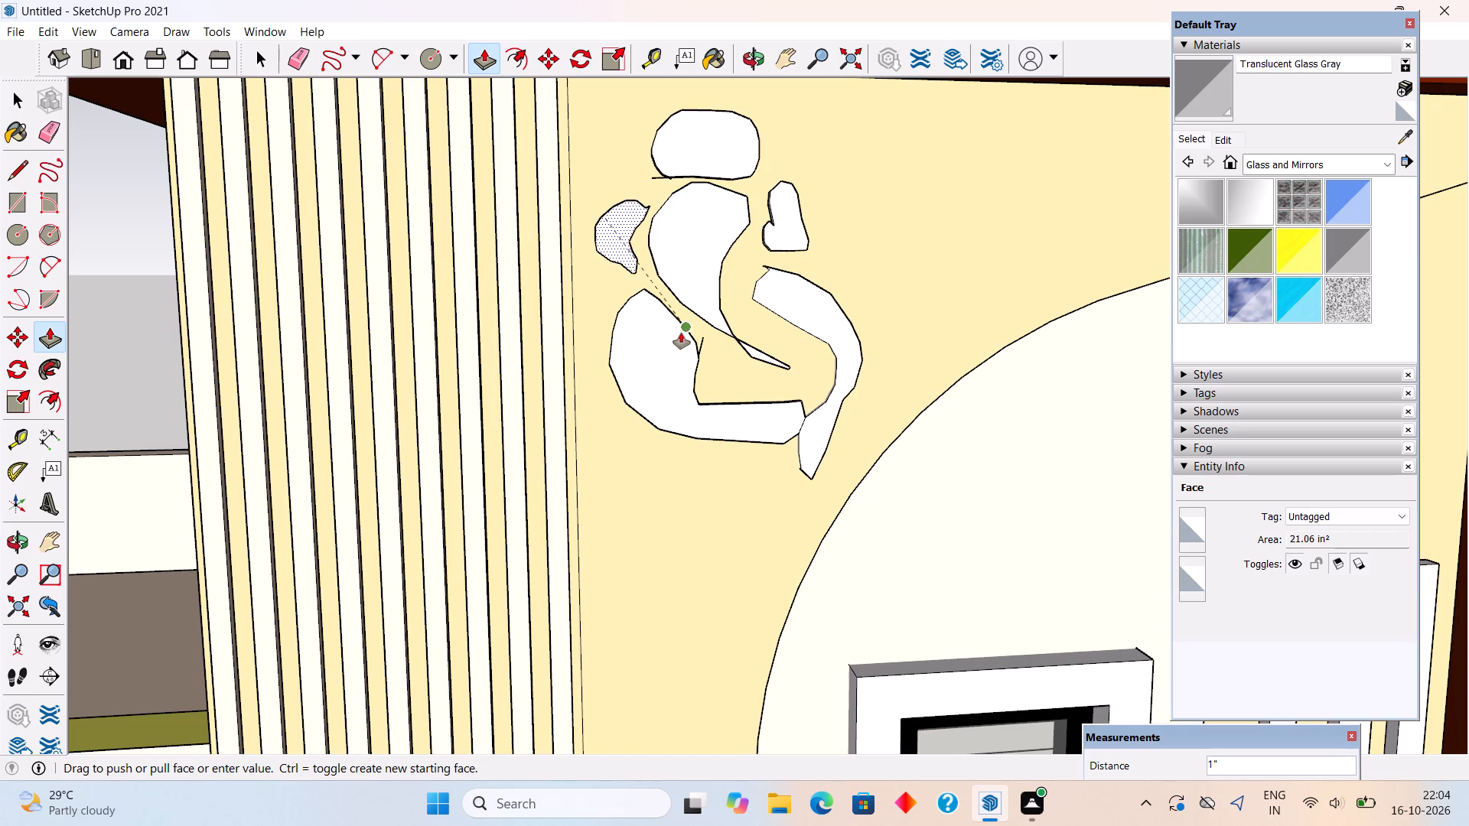
pyautogui.press('space')
pyautogui.scroll(-20, 681, 333)
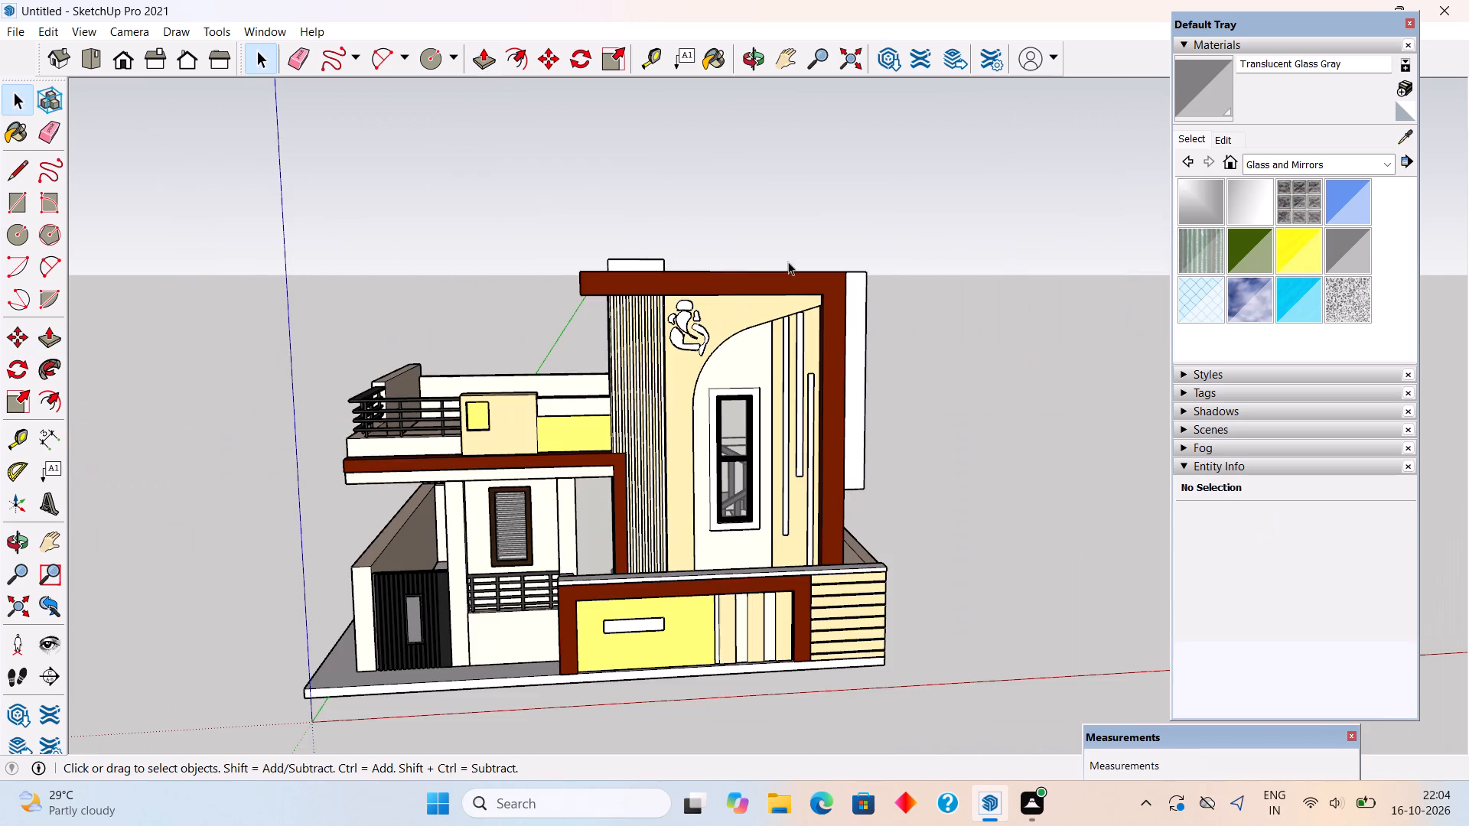
pyautogui.click(788, 205)
# Paint the front faces of all the motif pieces, including the small trunk tip, with Metal Rusted from the Metal collection.
pyautogui.click(1362, 153)
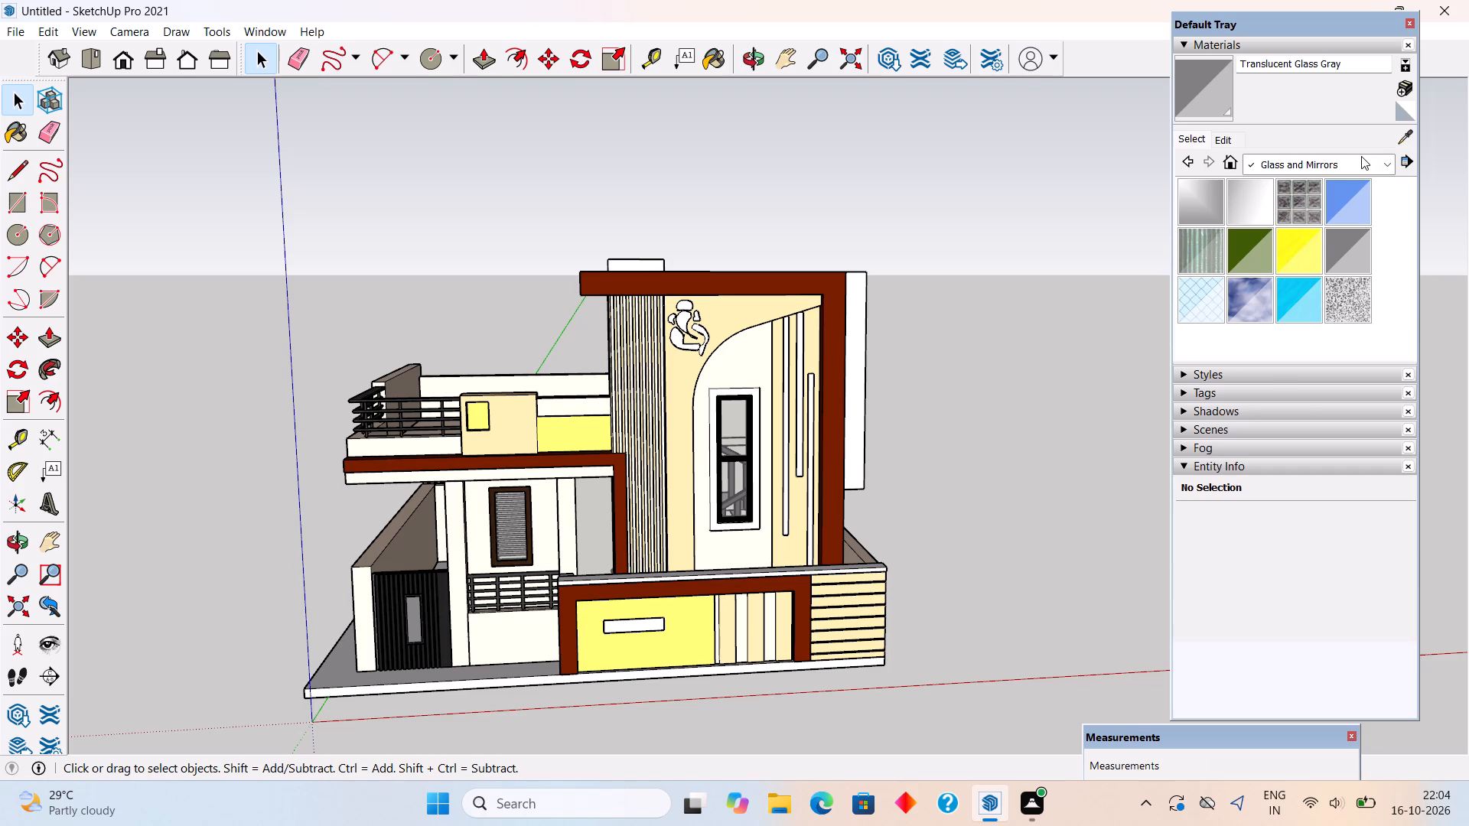
pyautogui.click(1361, 156)
pyautogui.click(1312, 294)
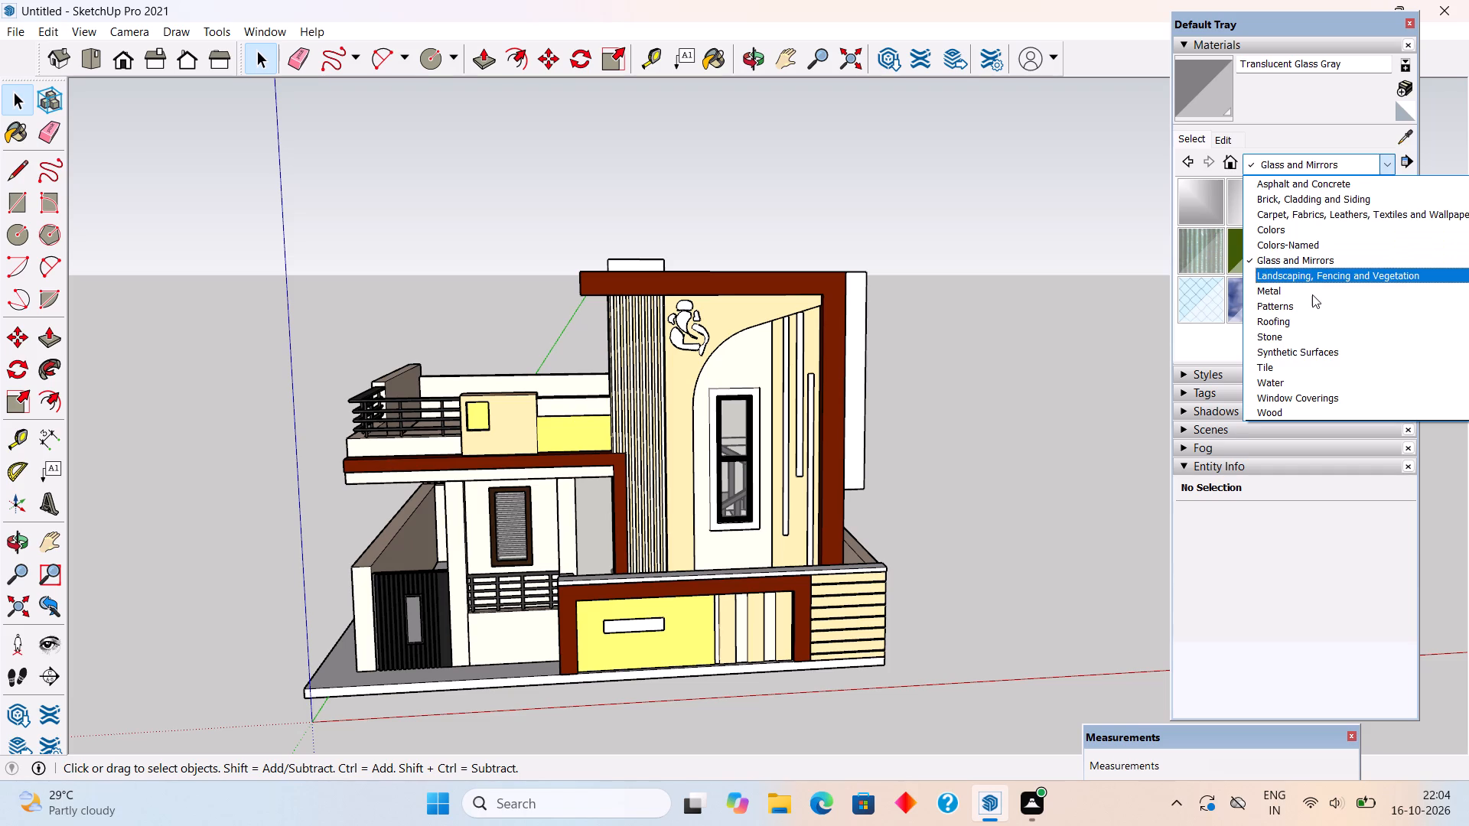
pyautogui.click(1260, 255)
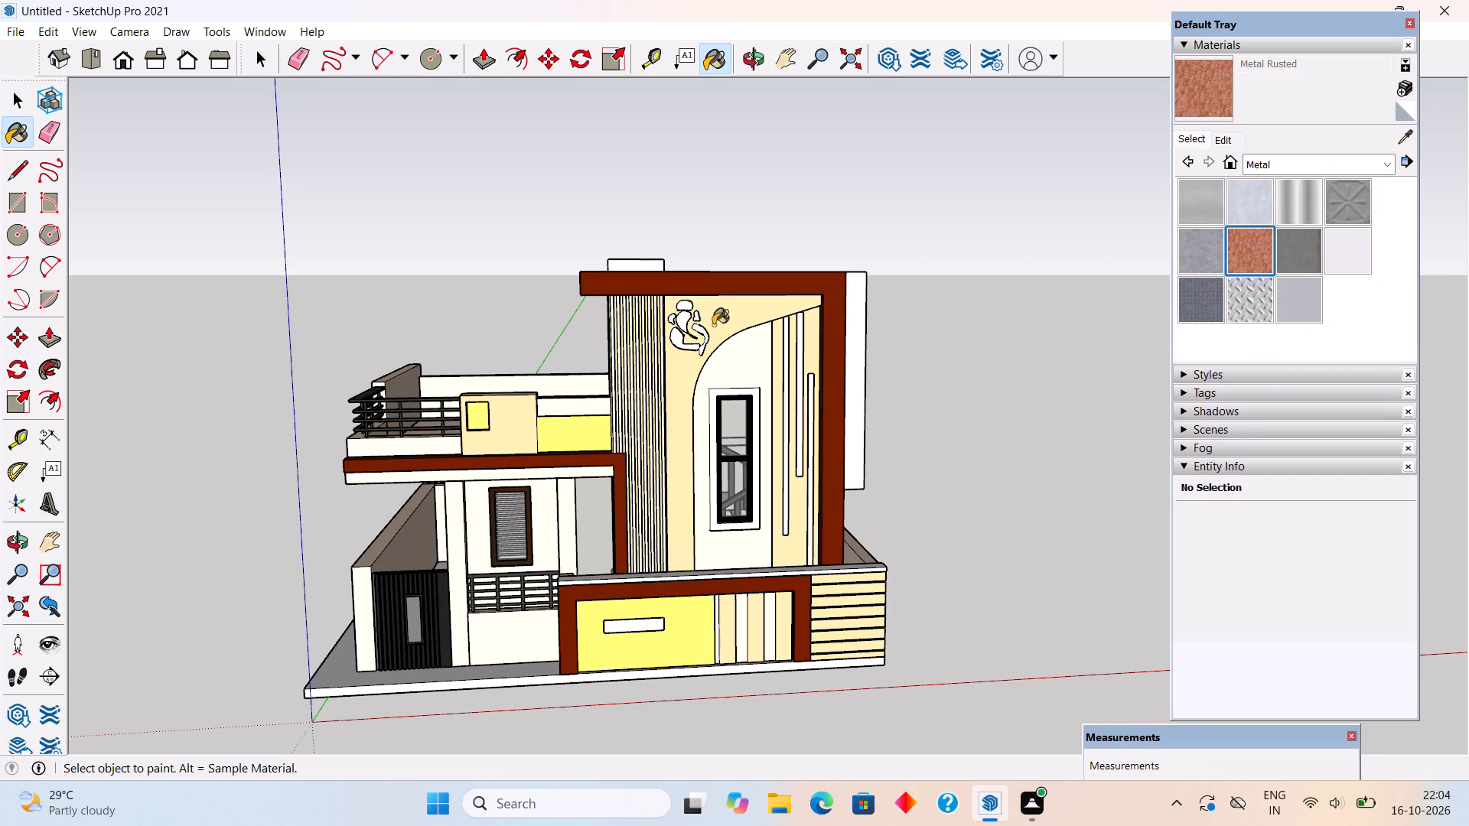
pyautogui.scroll(11, 713, 325)
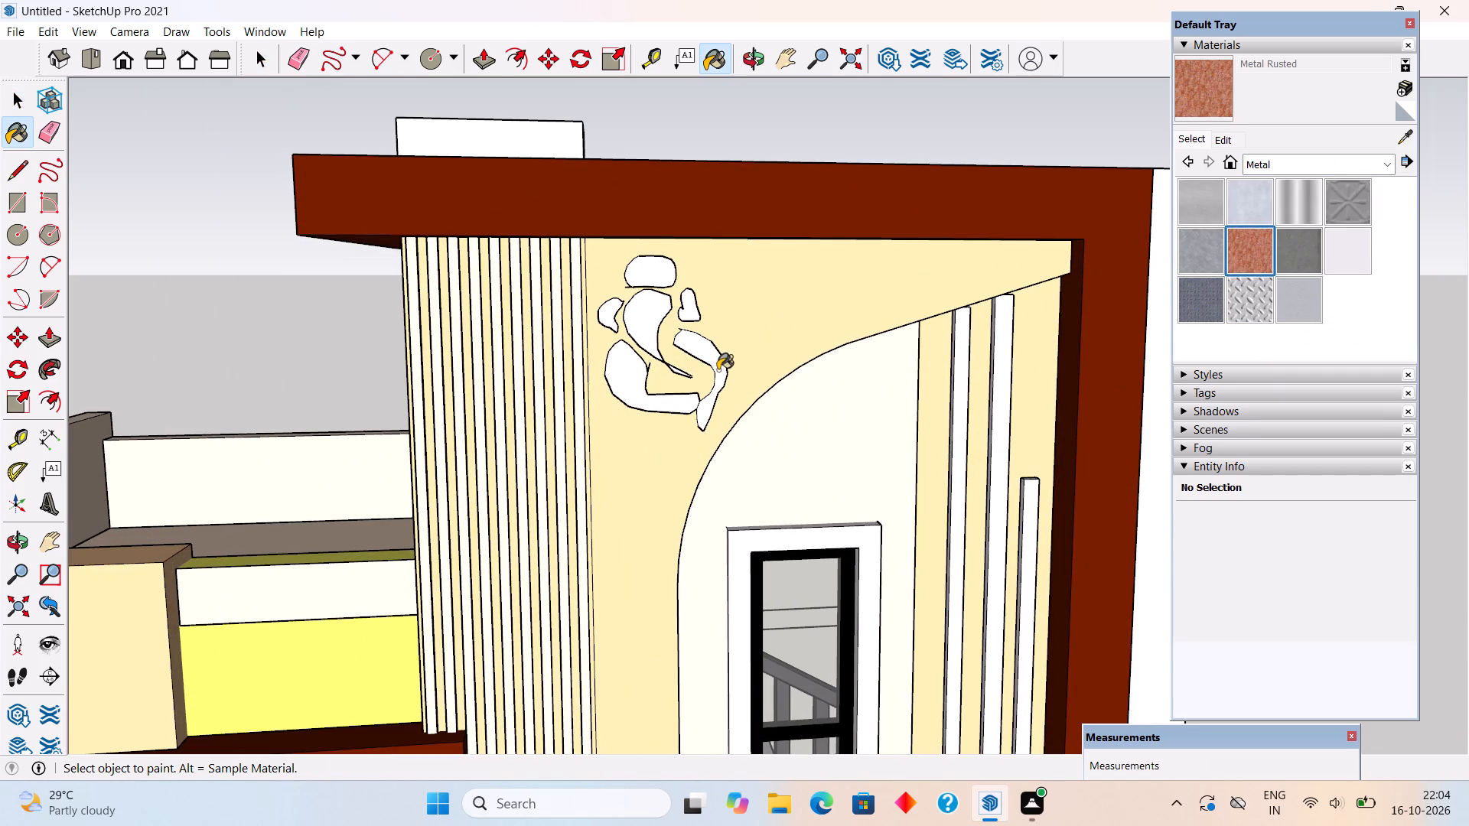
pyautogui.click(718, 370)
pyautogui.click(650, 328)
pyautogui.click(650, 278)
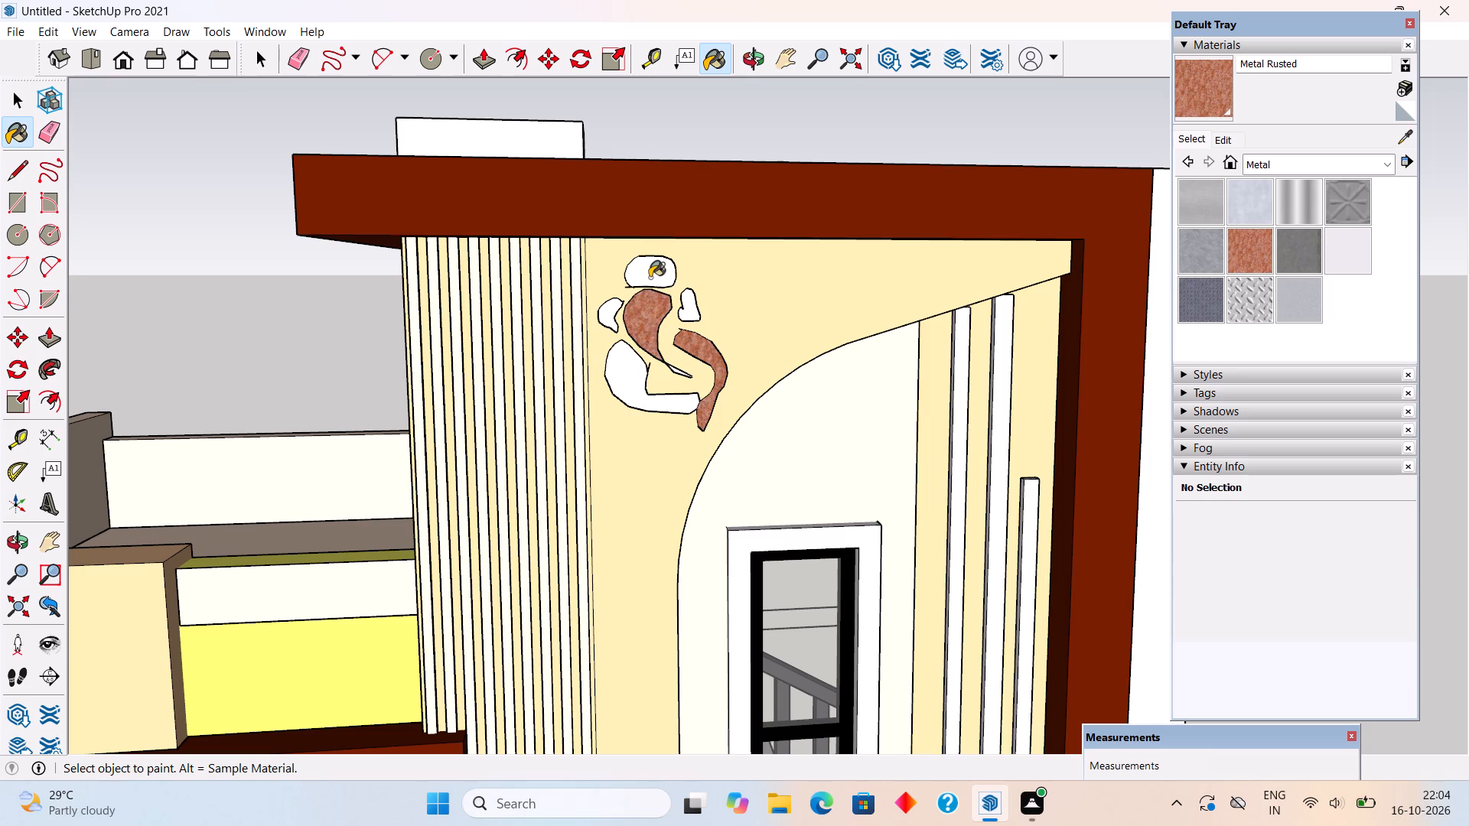
pyautogui.click(683, 311)
pyautogui.click(605, 310)
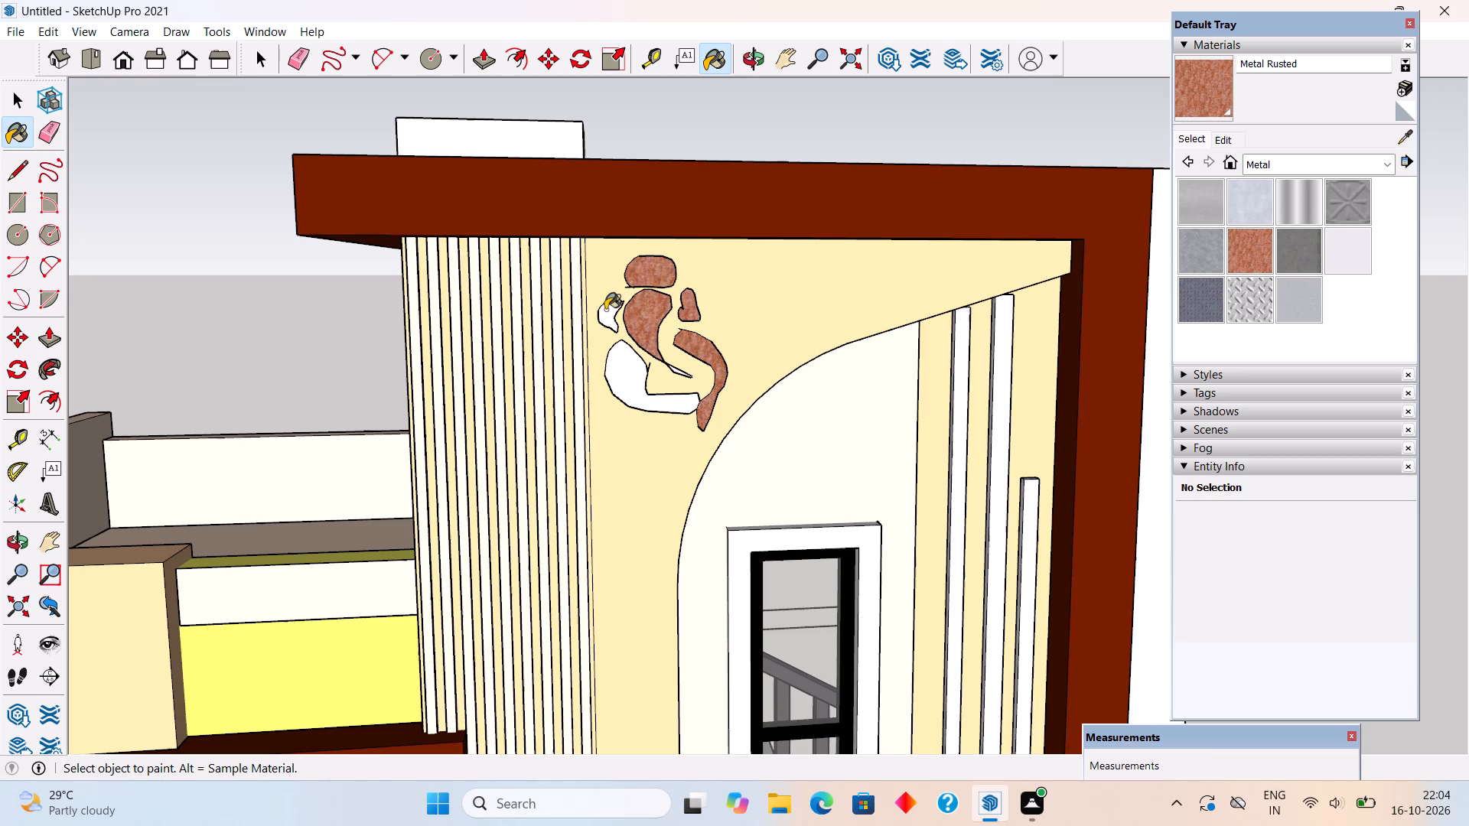
pyautogui.click(619, 370)
pyautogui.scroll(10, 680, 373)
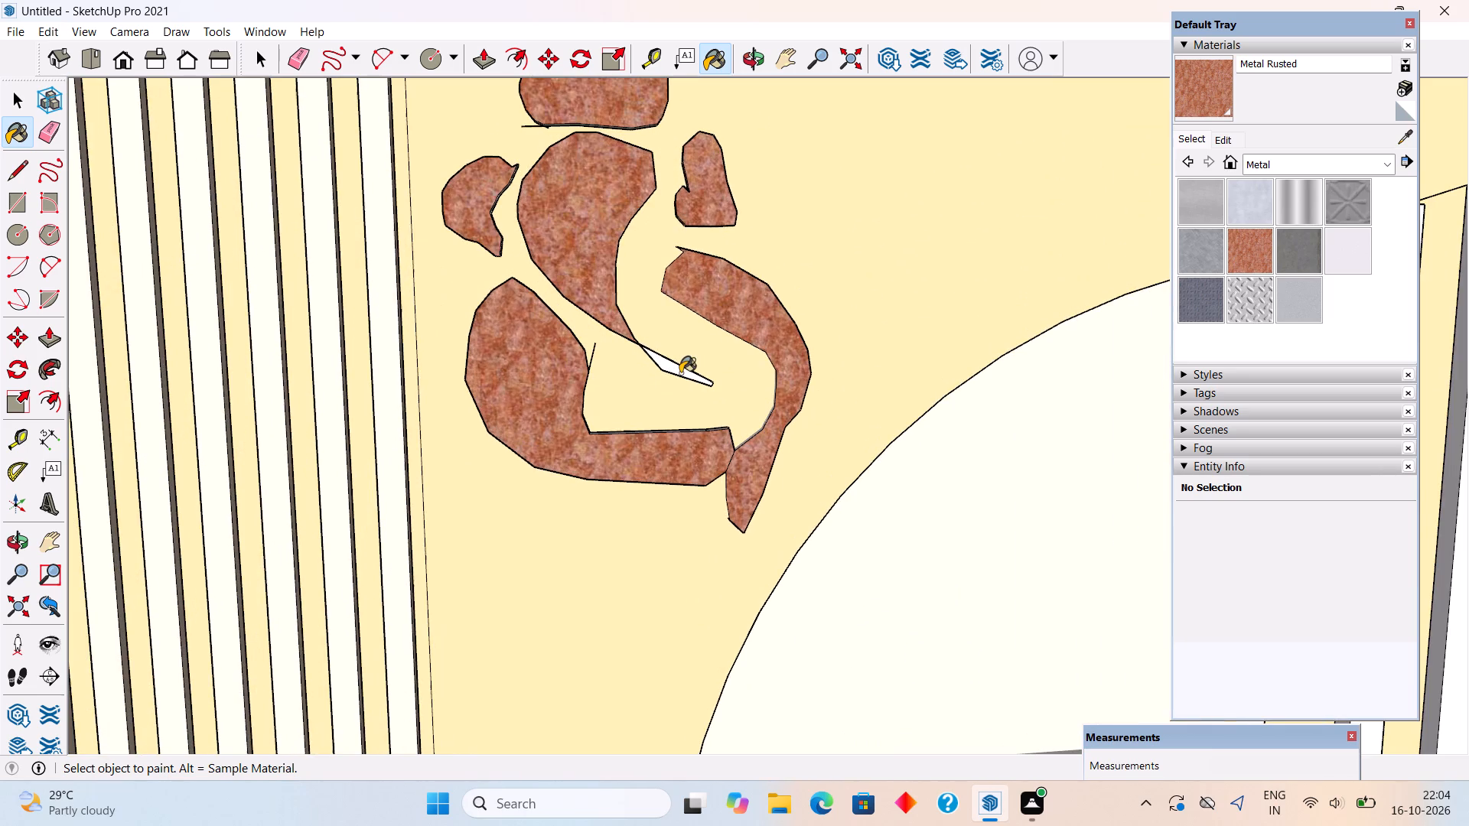
pyautogui.click(680, 373)
pyautogui.scroll(-11, 680, 373)
pyautogui.press('space')
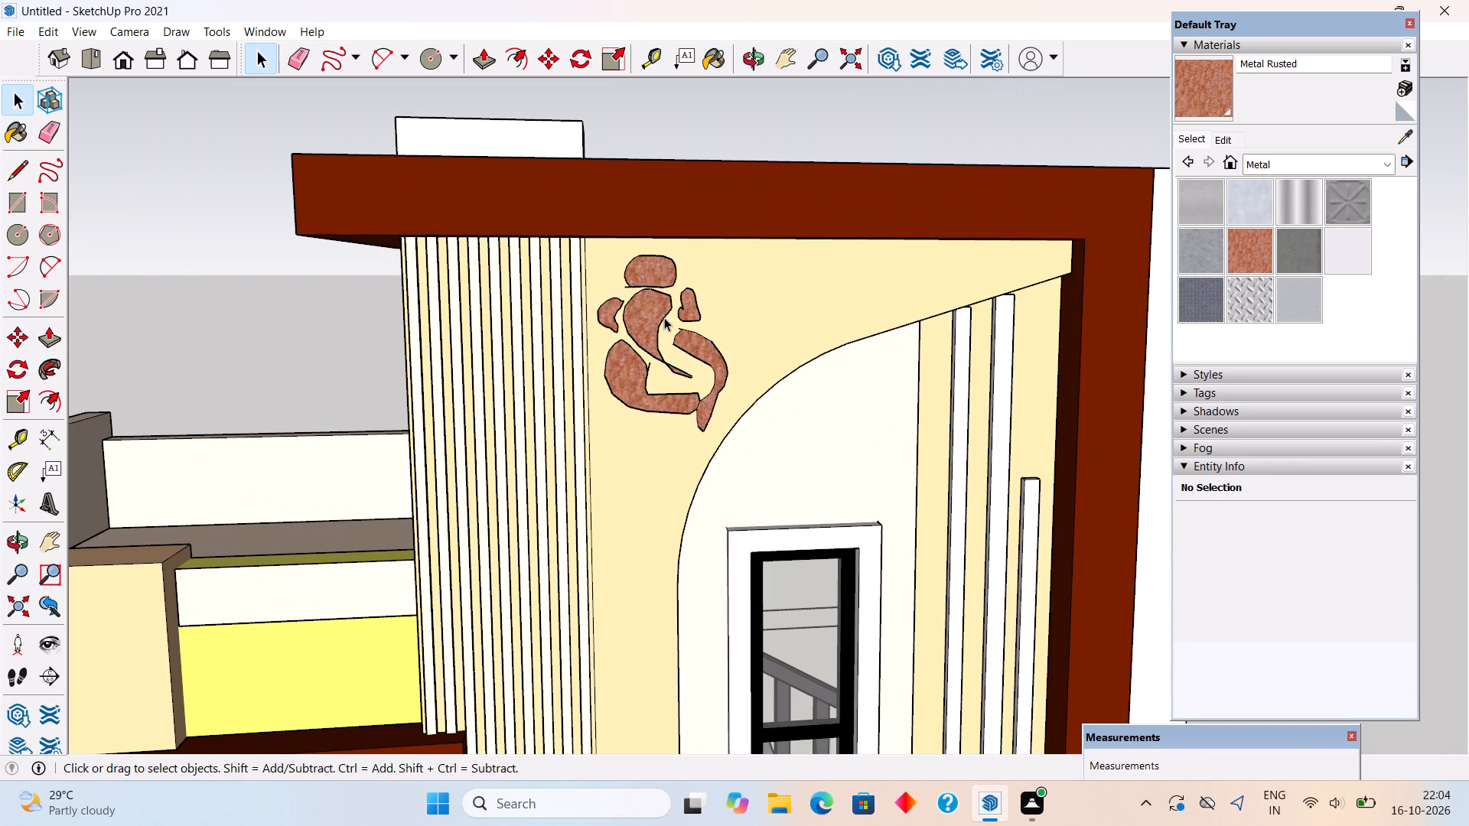
# Select all the raised pieces of the motif with their connected geometry and make them one group.
pyautogui.click(653, 306)
pyautogui.doubleClick(653, 306)
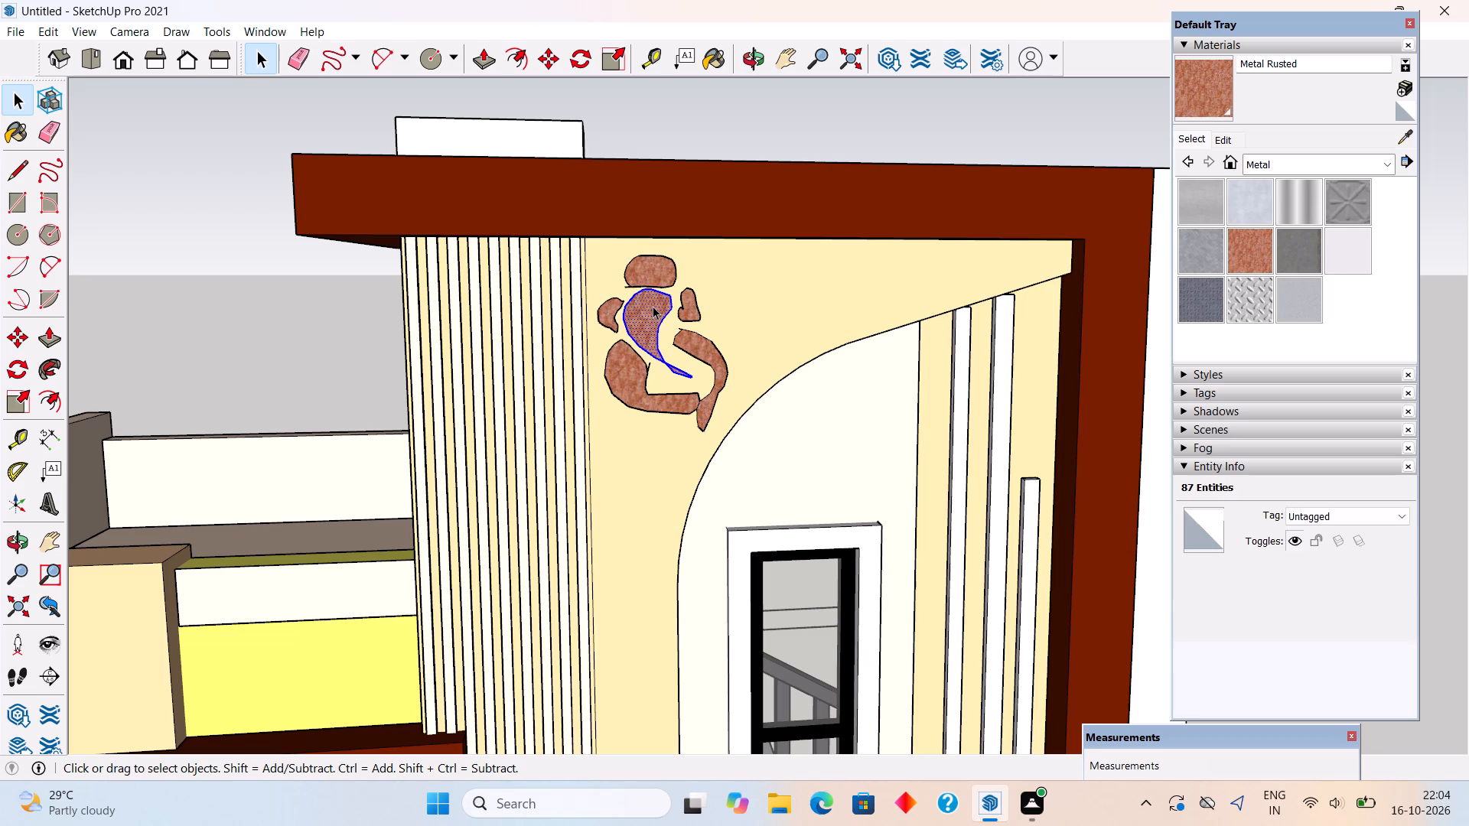
pyautogui.keyDown('shift'); pyautogui.tripleClick(650, 268); pyautogui.keyUp('shift')
pyautogui.keyDown('shift'); pyautogui.doubleClick(607, 320); pyautogui.keyUp('shift')
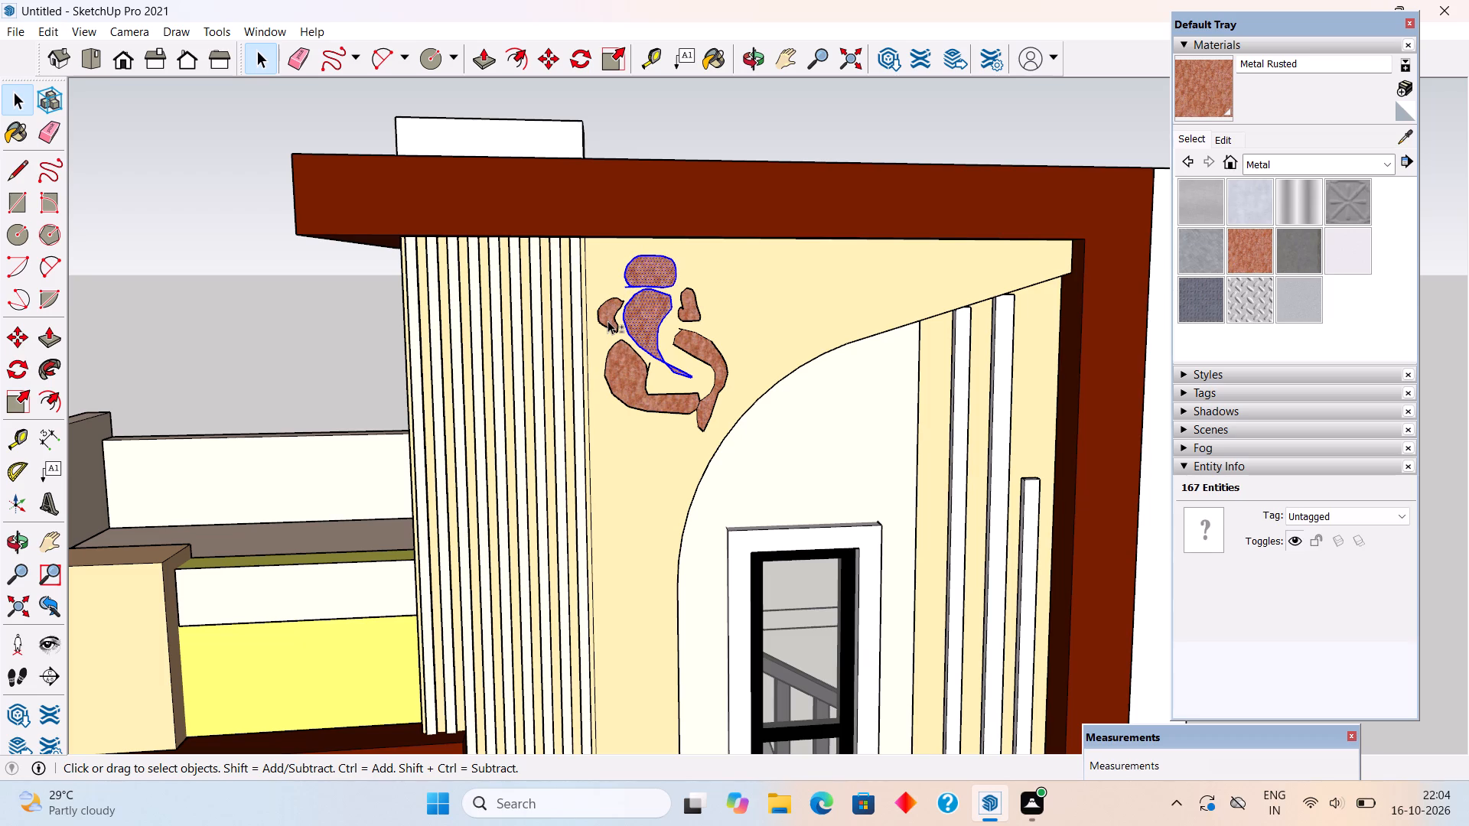
pyautogui.keyDown('shift'); pyautogui.doubleClick(617, 373); pyautogui.keyUp('shift')
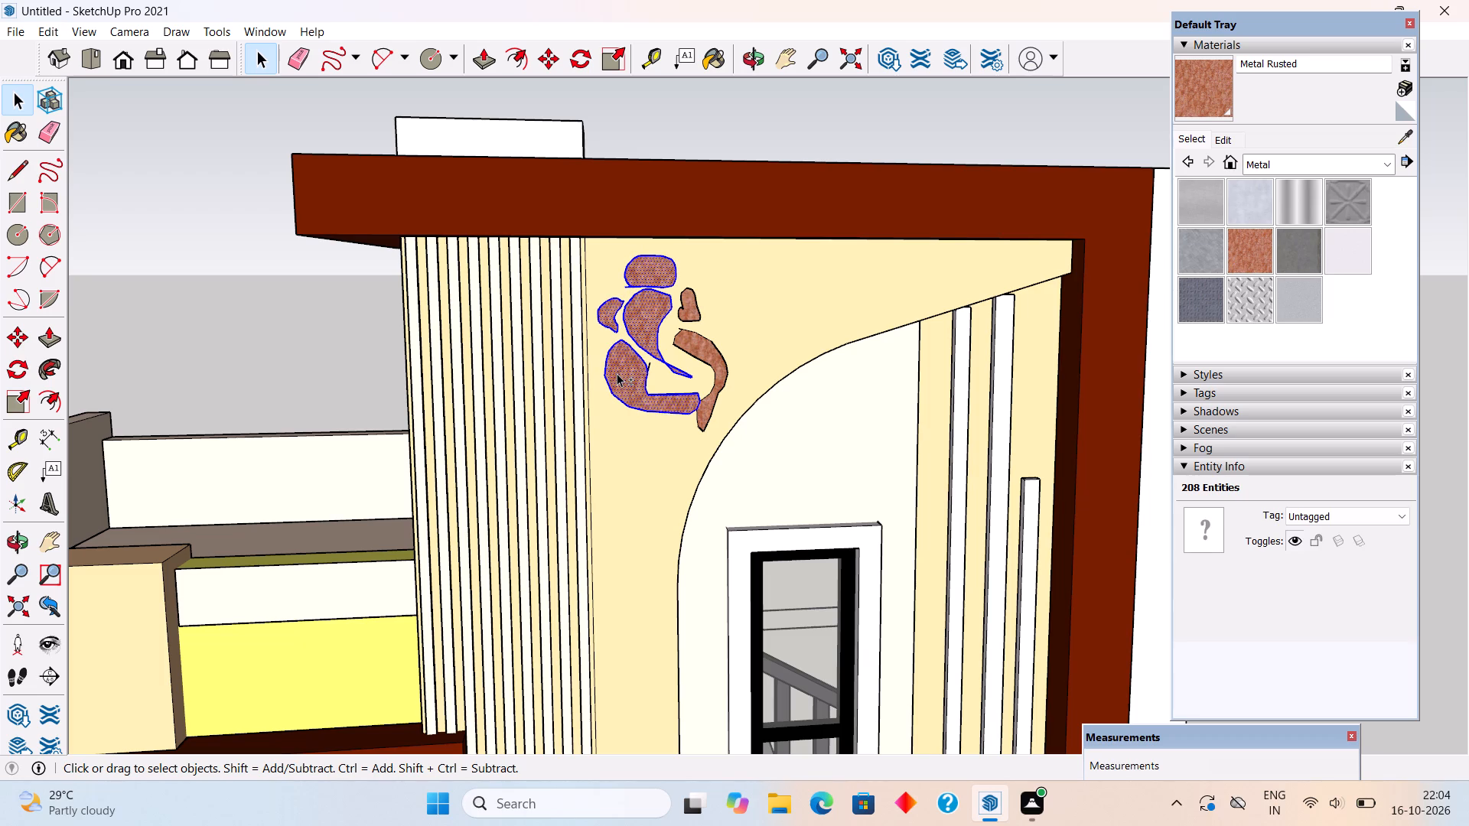
pyautogui.keyDown('shift'); pyautogui.click(617, 373); pyautogui.keyUp('shift')
pyautogui.keyDown('shift'); pyautogui.click(614, 314); pyautogui.keyUp('shift')
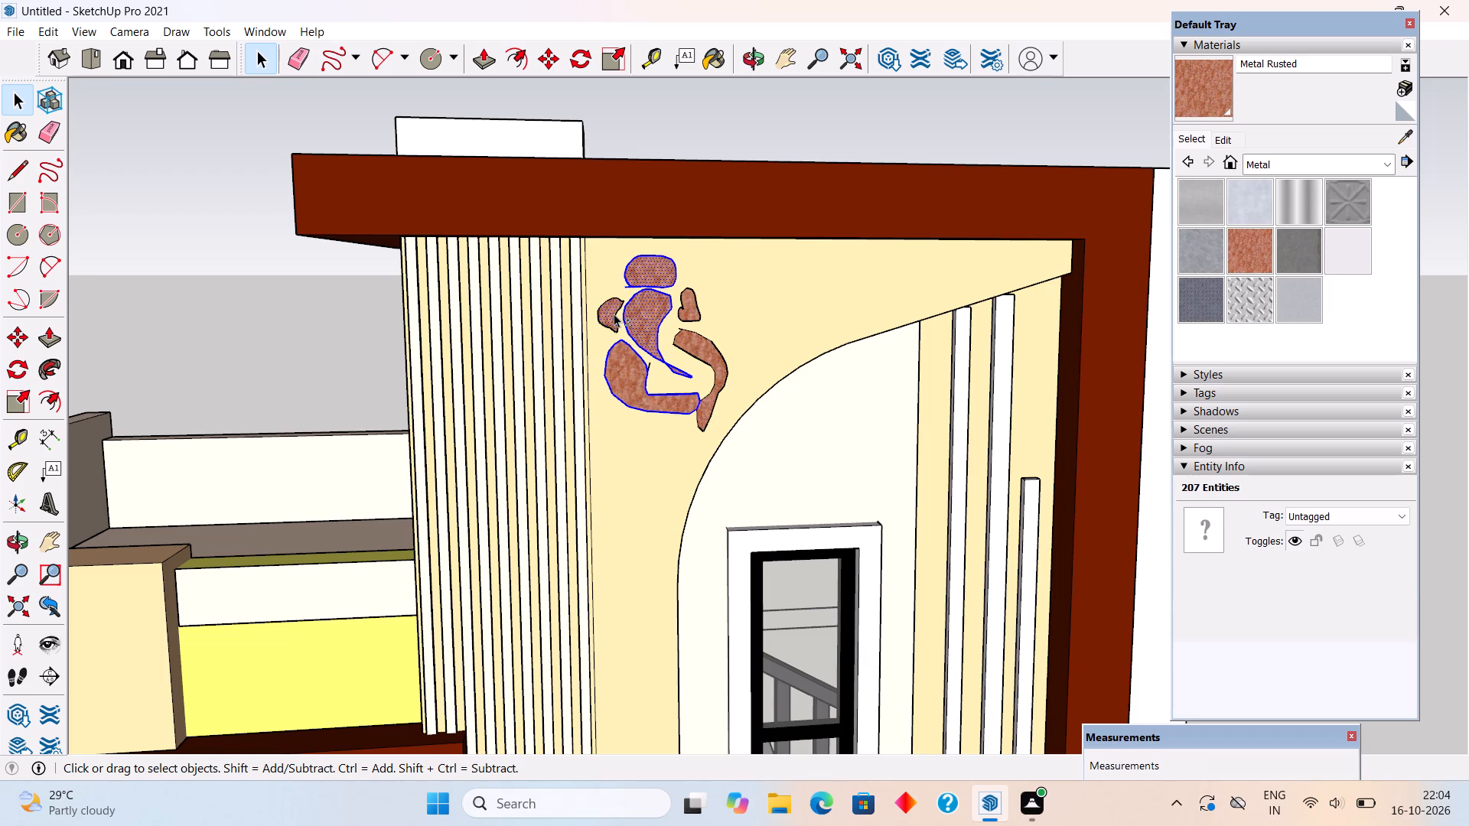
pyautogui.keyDown('shift'); pyautogui.tripleClick(611, 314); pyautogui.keyUp('shift')
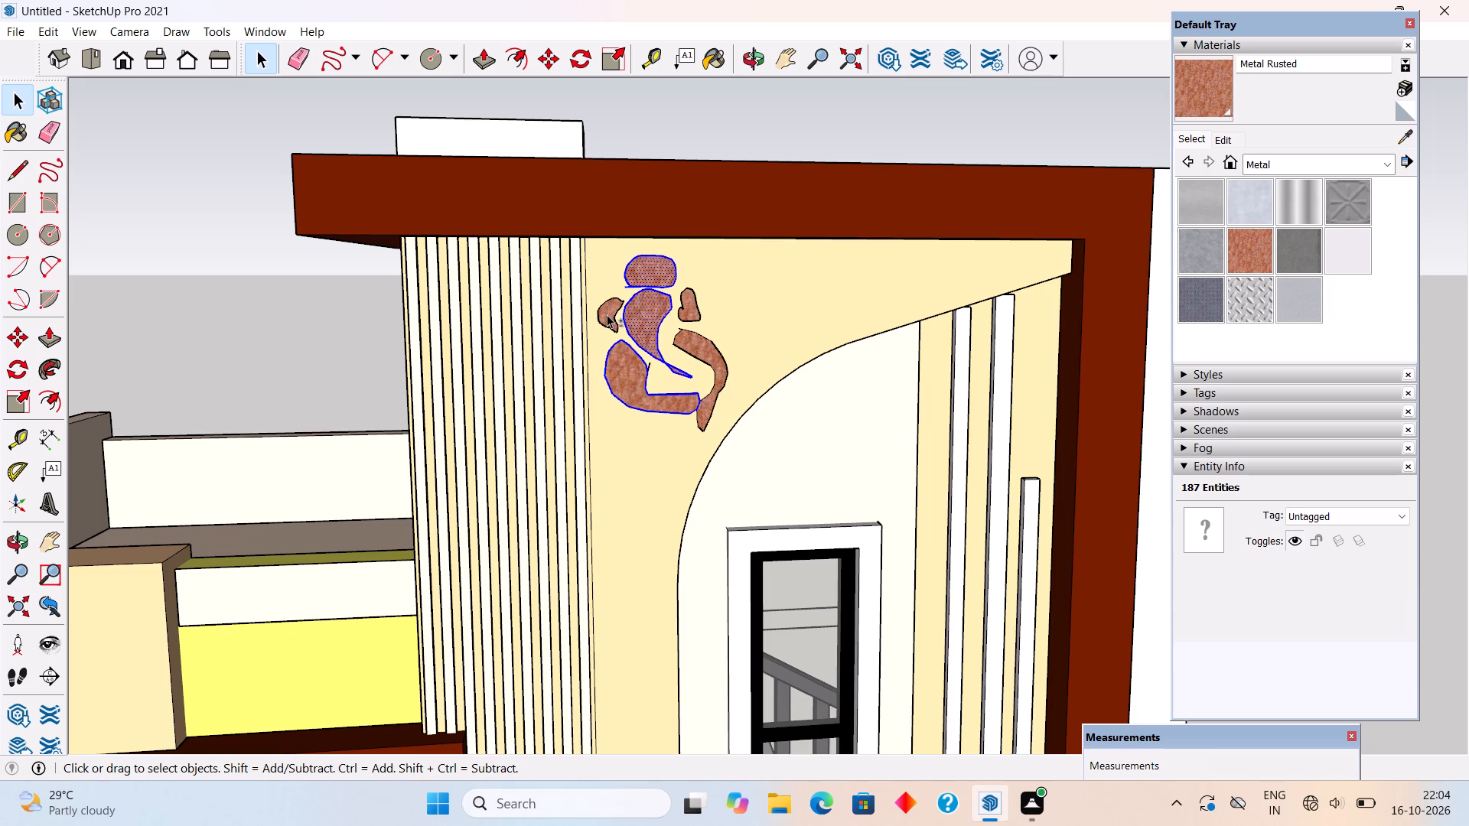
pyautogui.keyDown('shift'); pyautogui.tripleClick(607, 314); pyautogui.keyUp('shift')
pyautogui.keyDown('shift'); pyautogui.tripleClick(691, 314); pyautogui.keyUp('shift')
pyautogui.keyDown('shift'); pyautogui.tripleClick(692, 342); pyautogui.keyUp('shift')
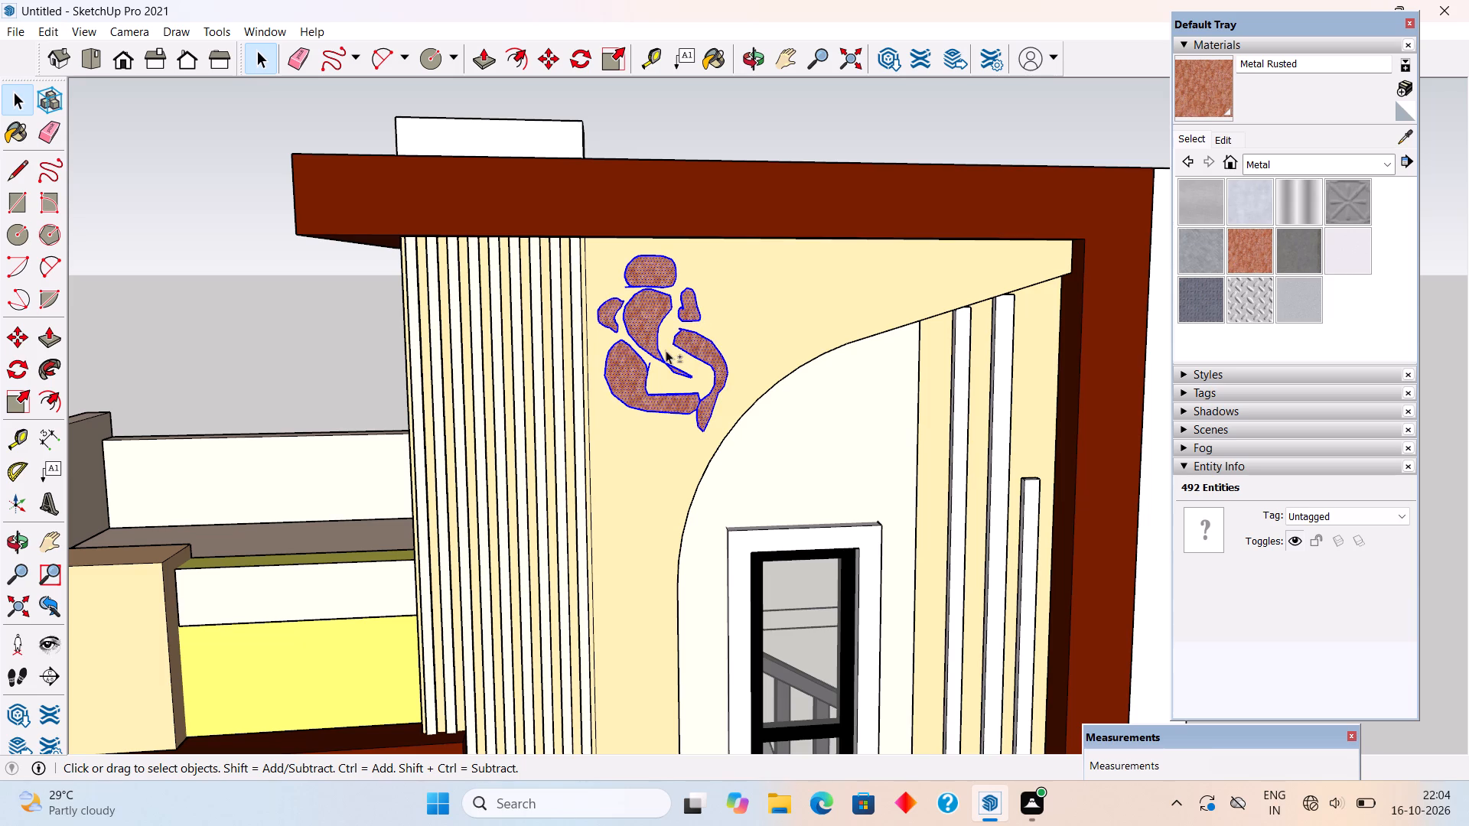
pyautogui.keyDown('shift'); pyautogui.rightClick(646, 322); pyautogui.keyUp('shift')
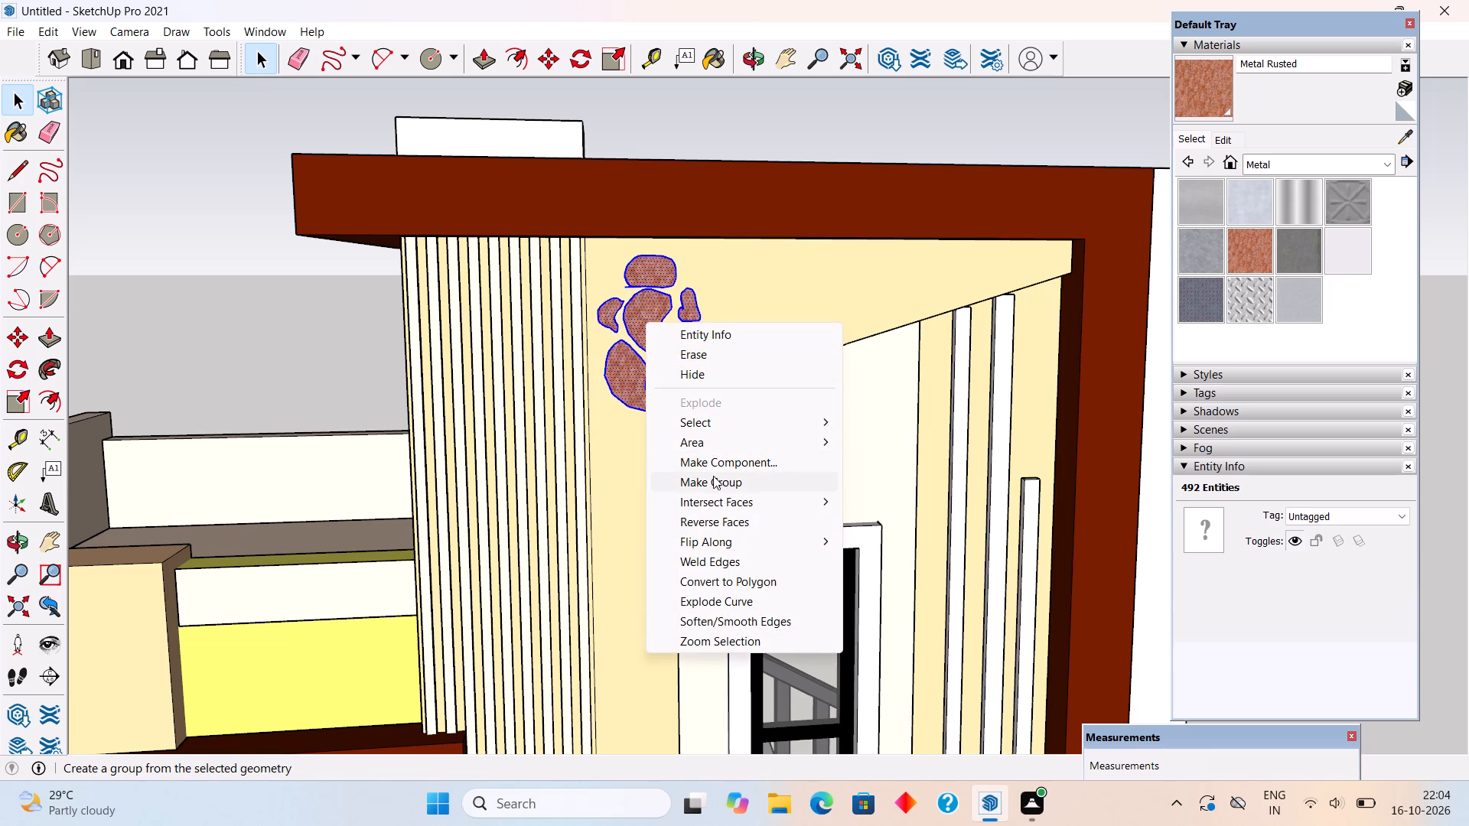
pyautogui.keyDown('shift'); pyautogui.click(714, 476); pyautogui.keyUp('shift')
pyautogui.click(721, 124)
# Scale the motif group slightly narrower along the red axis, keeping its edge beside the vertical ribs fixed.
pyautogui.scroll(-6, 738, 345)
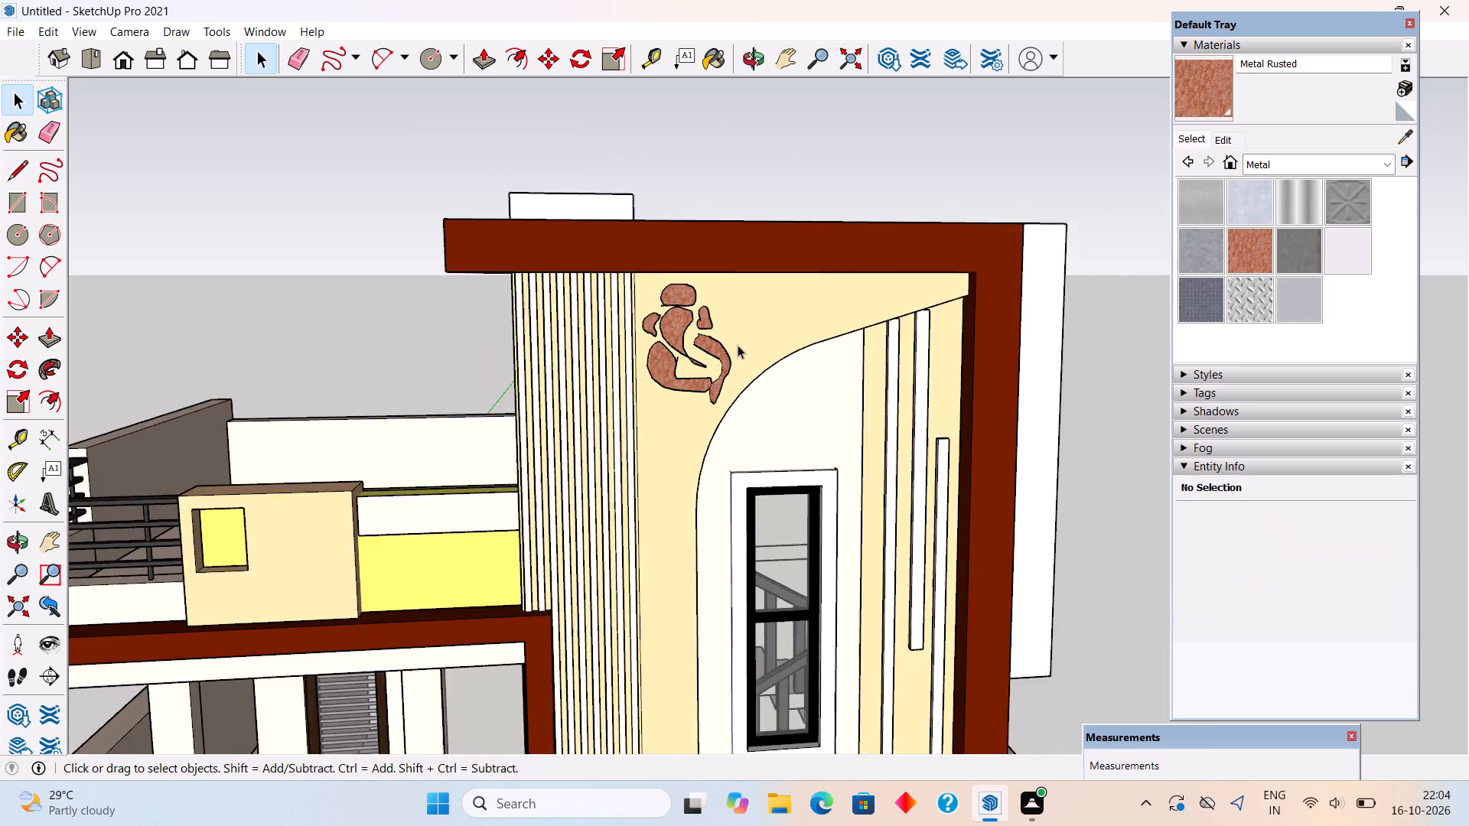
pyautogui.scroll(-4, 738, 345)
pyautogui.scroll(6, 711, 340)
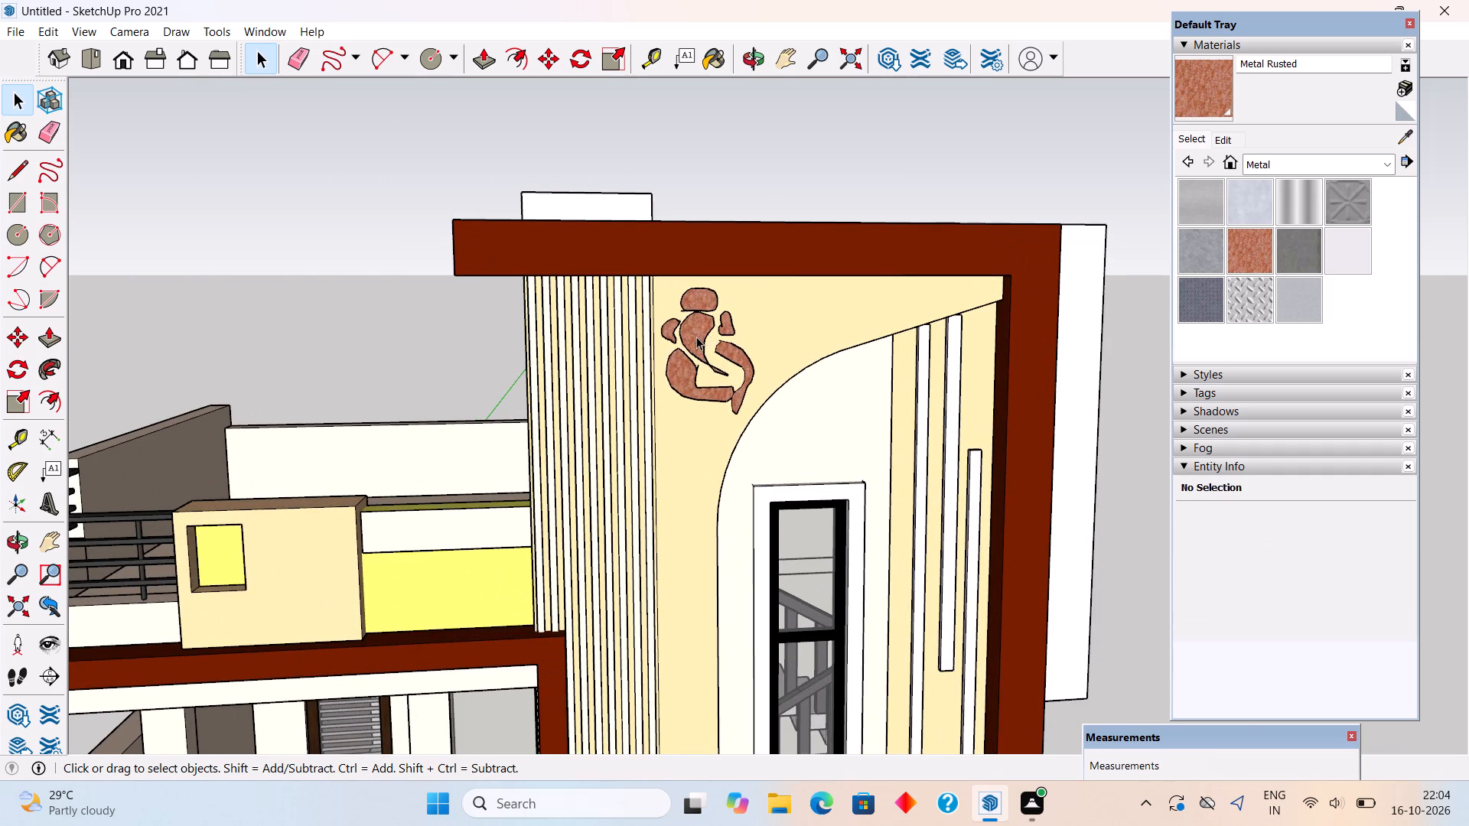
pyautogui.click(696, 337)
pyautogui.scroll(5, 722, 327)
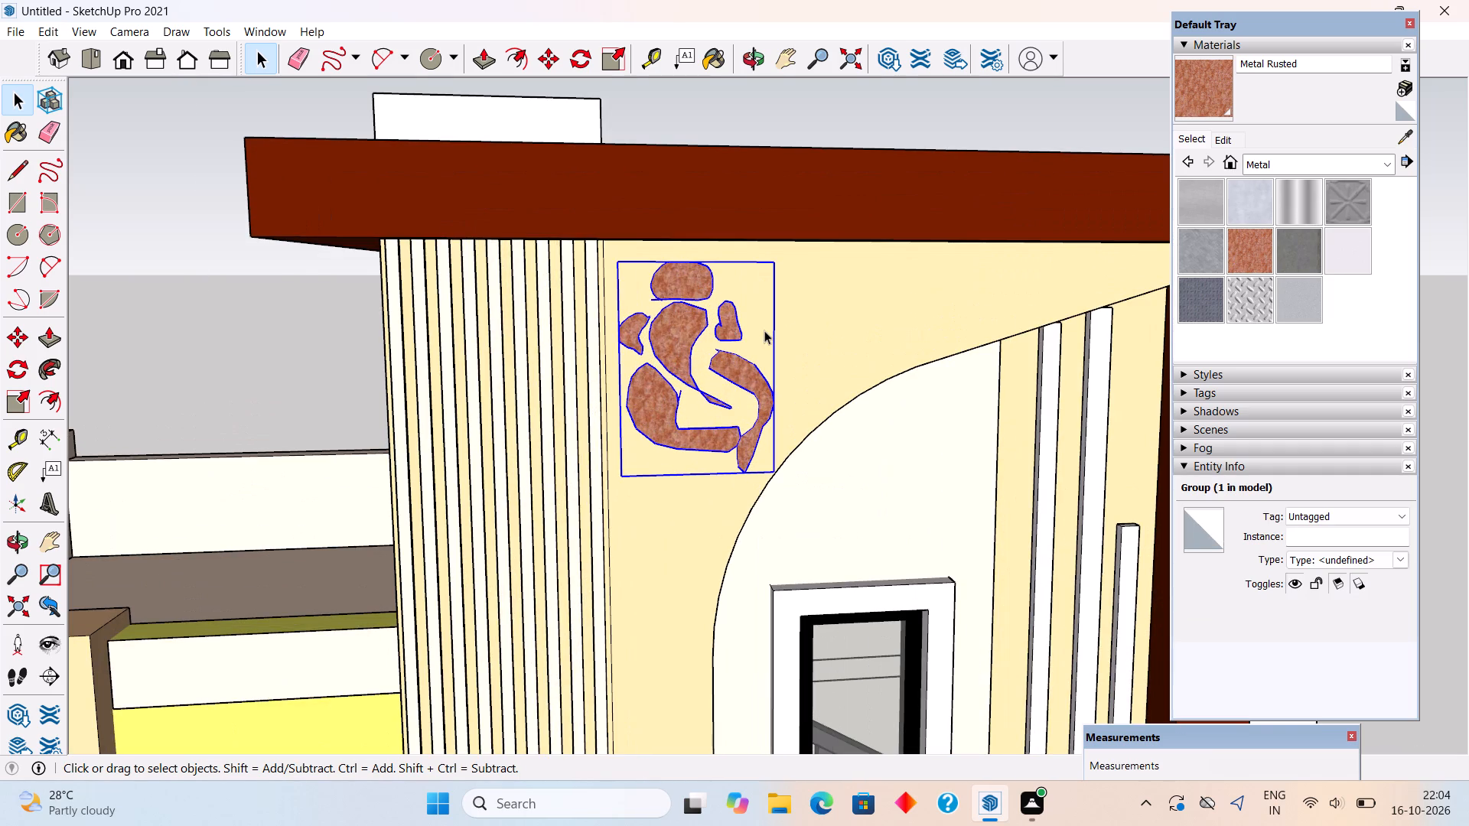
pyautogui.press('s')
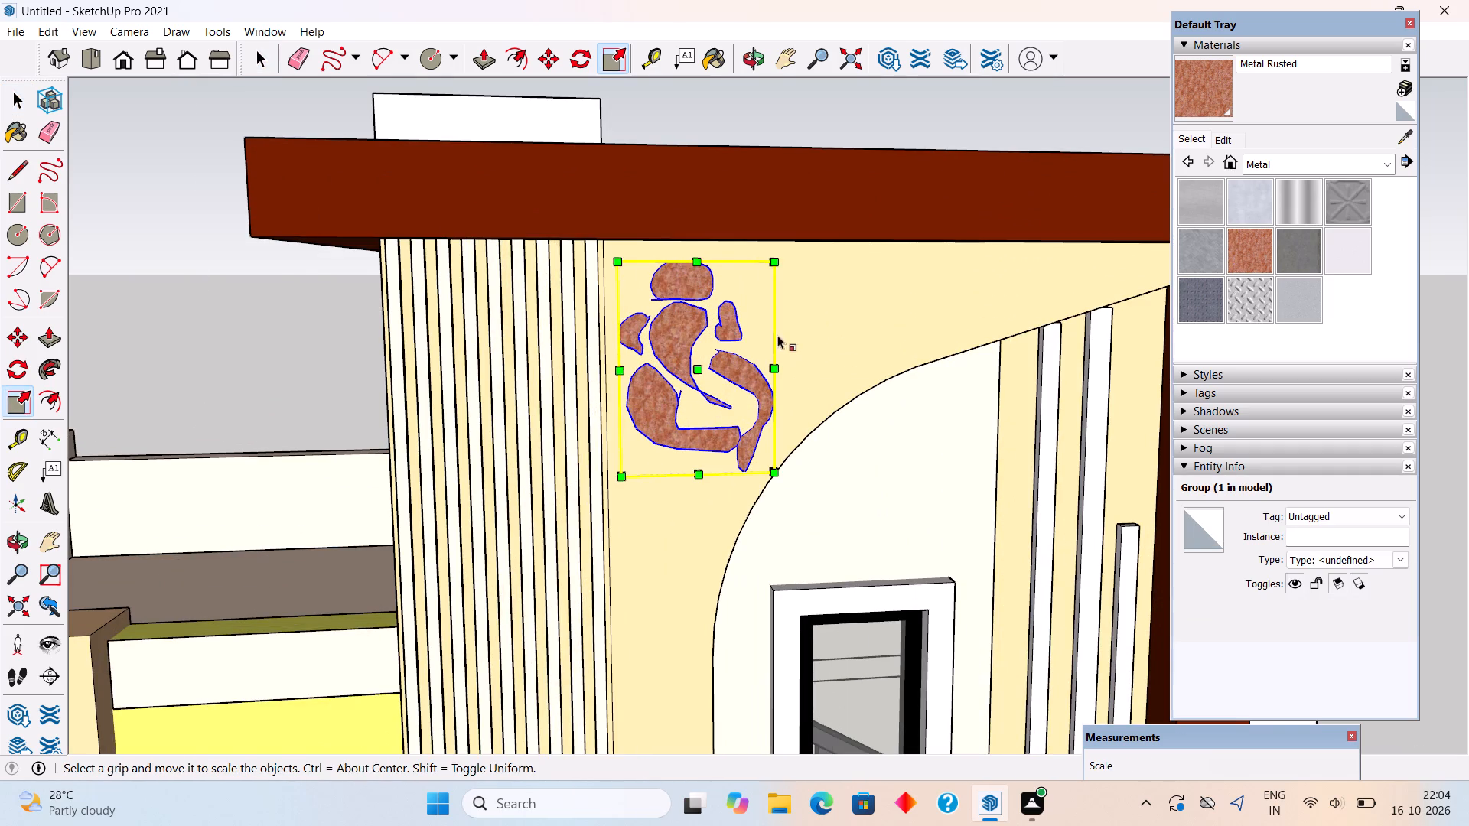
pyautogui.moveTo(772, 340); pyautogui.dragTo(425, 364, button='middle')
pyautogui.scroll(9, 751, 377)
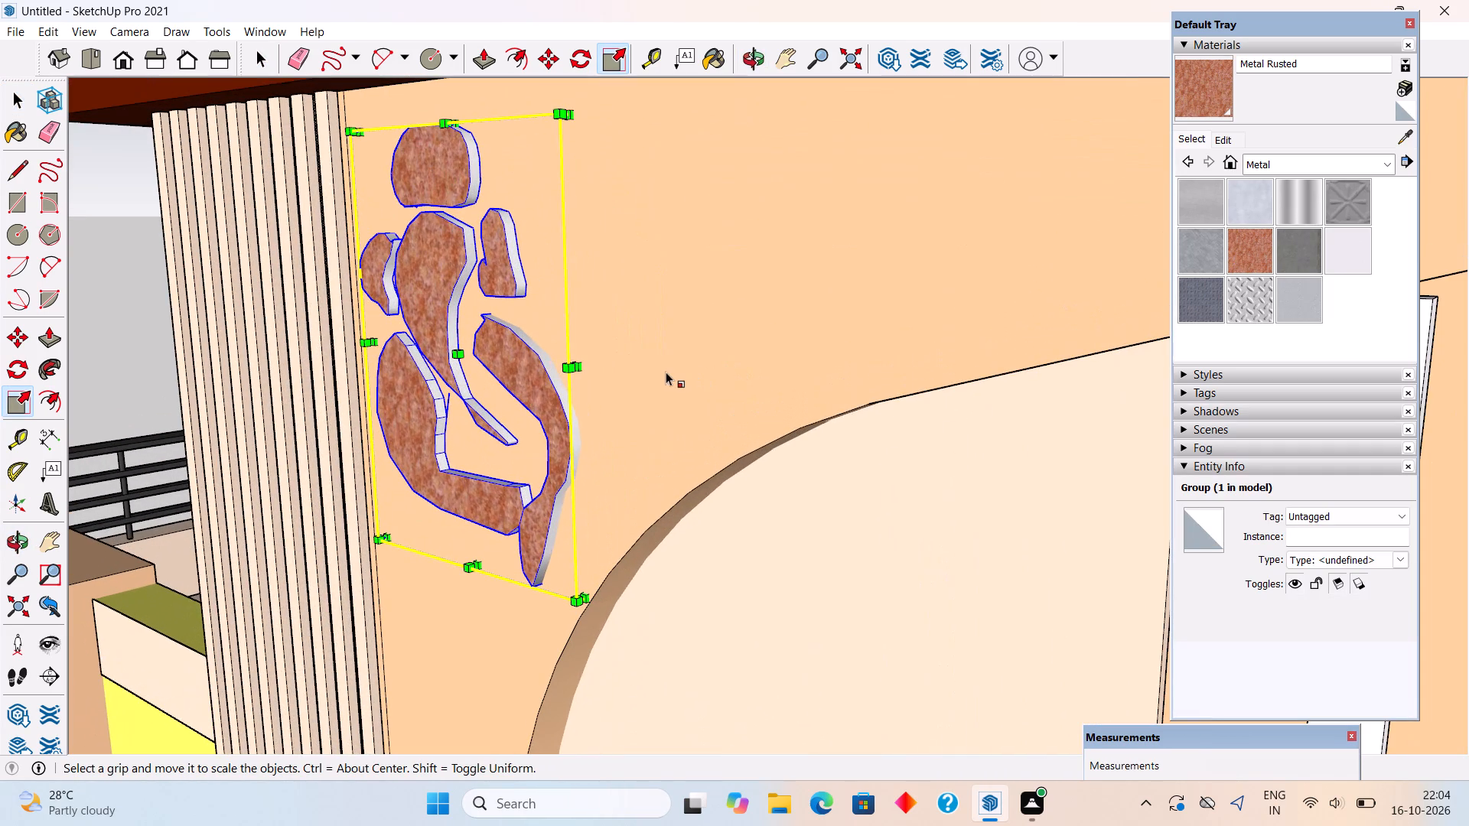
pyautogui.click(585, 366)
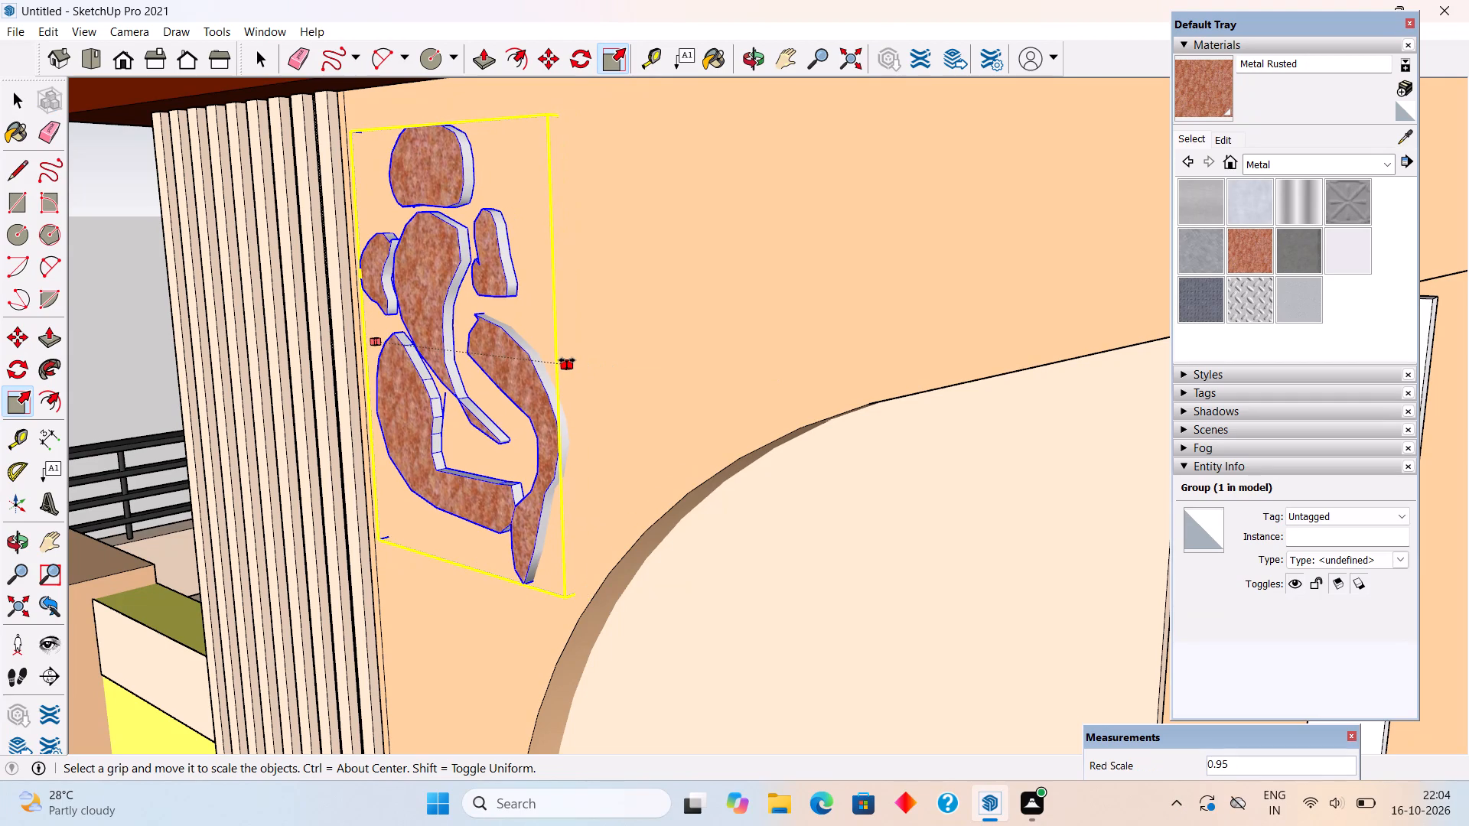
pyautogui.click(554, 355)
pyautogui.scroll(-5, 554, 355)
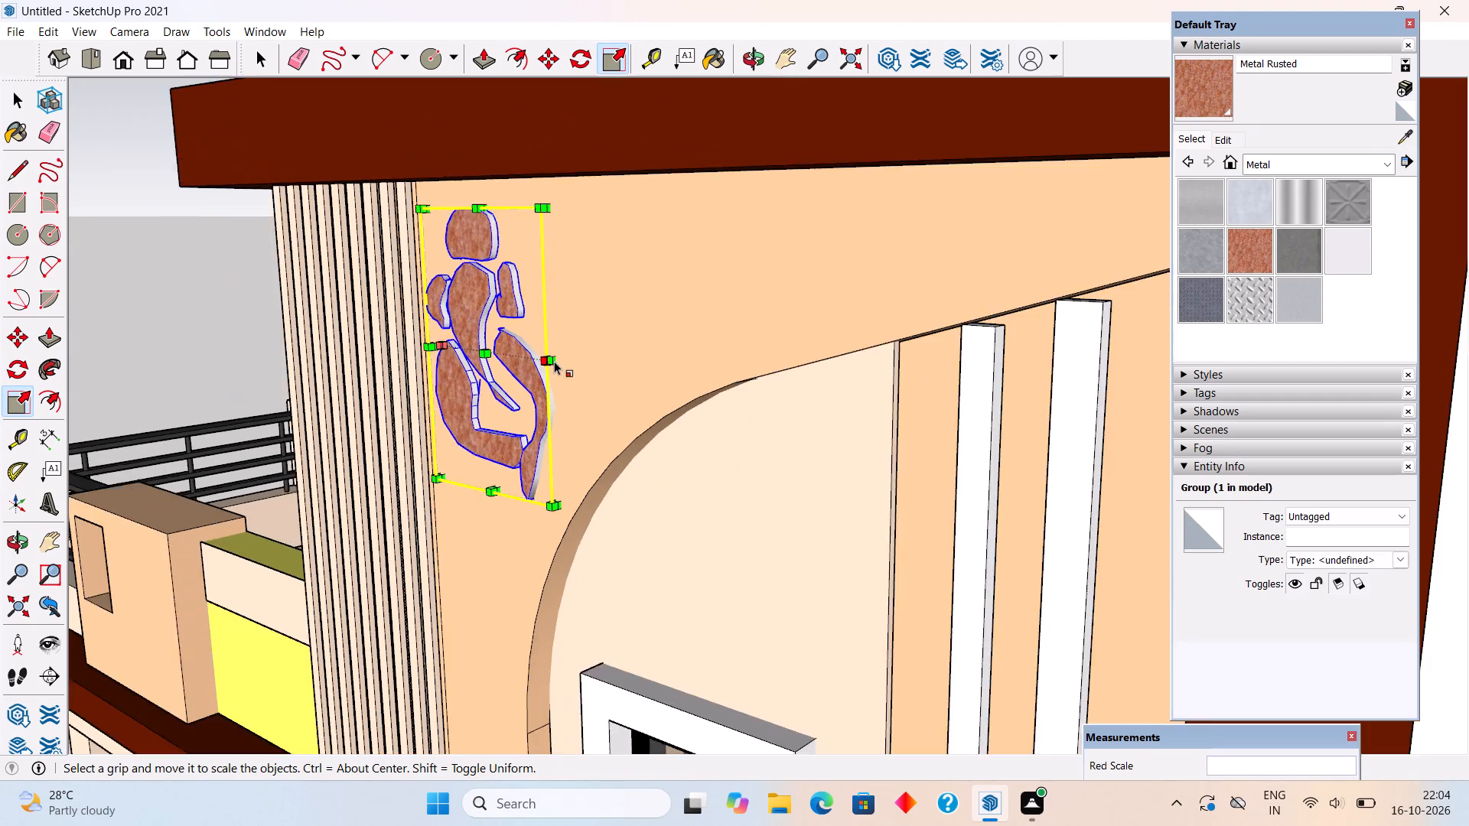
pyautogui.scroll(-5, 554, 361)
pyautogui.moveTo(643, 505); pyautogui.dragTo(835, 482, button='middle')
pyautogui.scroll(-9, 835, 483)
pyautogui.moveTo(852, 502); pyautogui.dragTo(950, 447, button='middle')
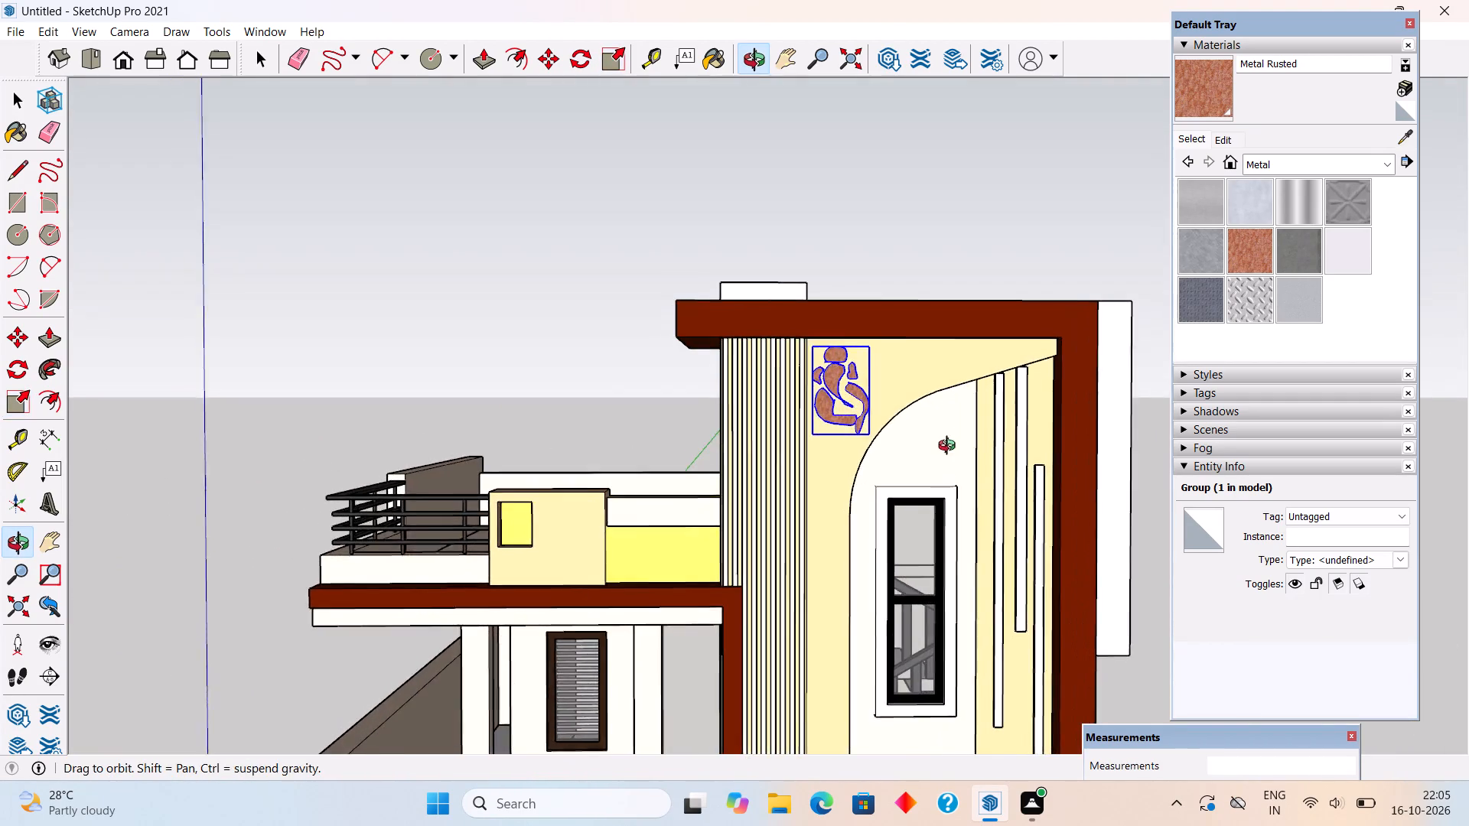
# Scale the motif group slightly shorter along the blue axis, to about 0.96, keeping its bottom edge fixed, and deselect it.
pyautogui.moveTo(950, 447); pyautogui.dragTo(950, 450, button='middle')
pyautogui.scroll(5, 751, 399)
pyautogui.moveTo(914, 449); pyautogui.dragTo(923, 316, button='middle')
pyautogui.moveTo(903, 255); pyautogui.dragTo(895, 302, button='middle')
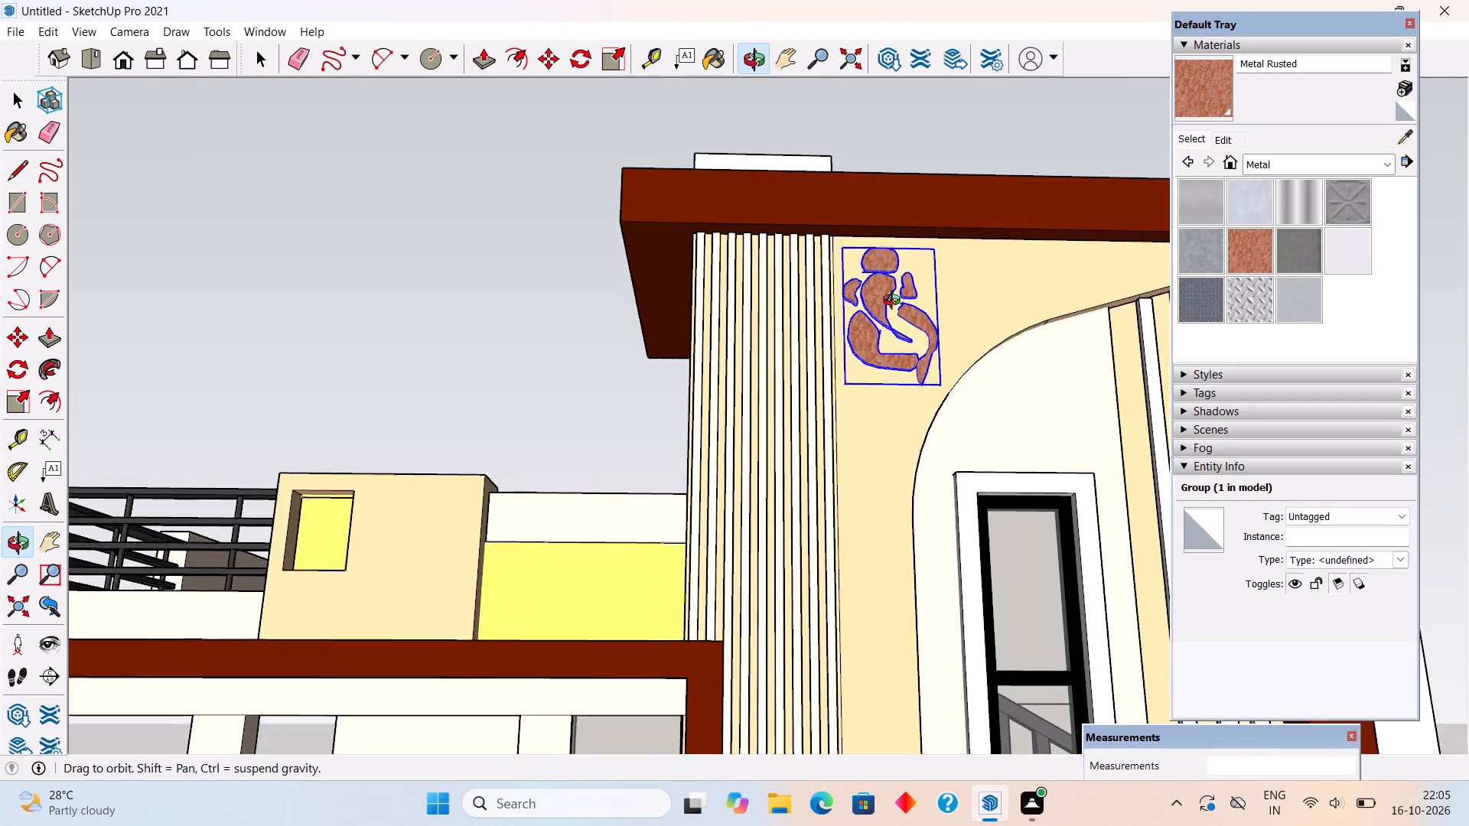
pyautogui.moveTo(895, 302); pyautogui.dragTo(899, 547, button='middle')
pyautogui.scroll(18, 907, 356)
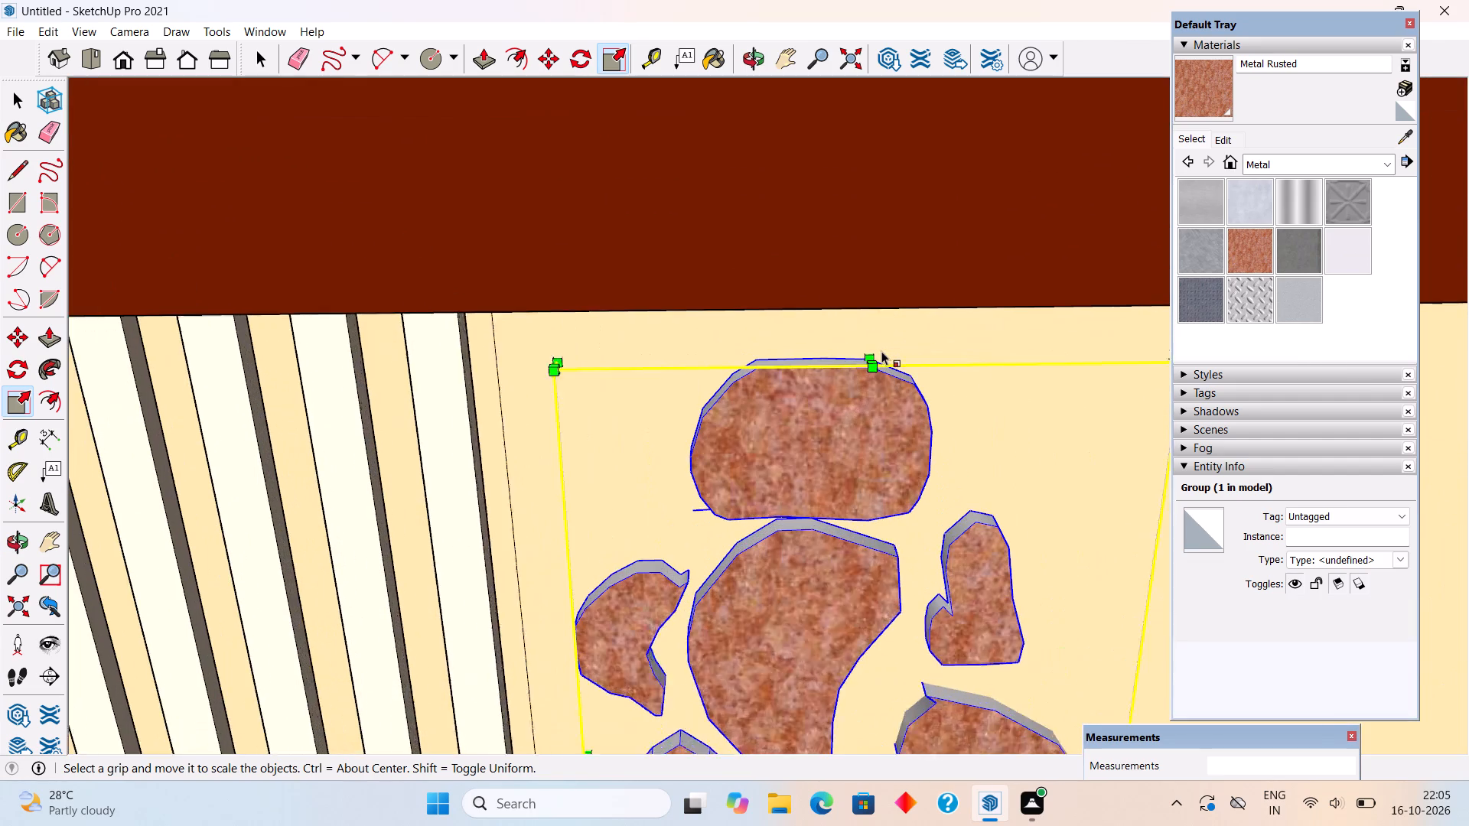
pyautogui.scroll(1, 881, 351)
pyautogui.click(868, 353)
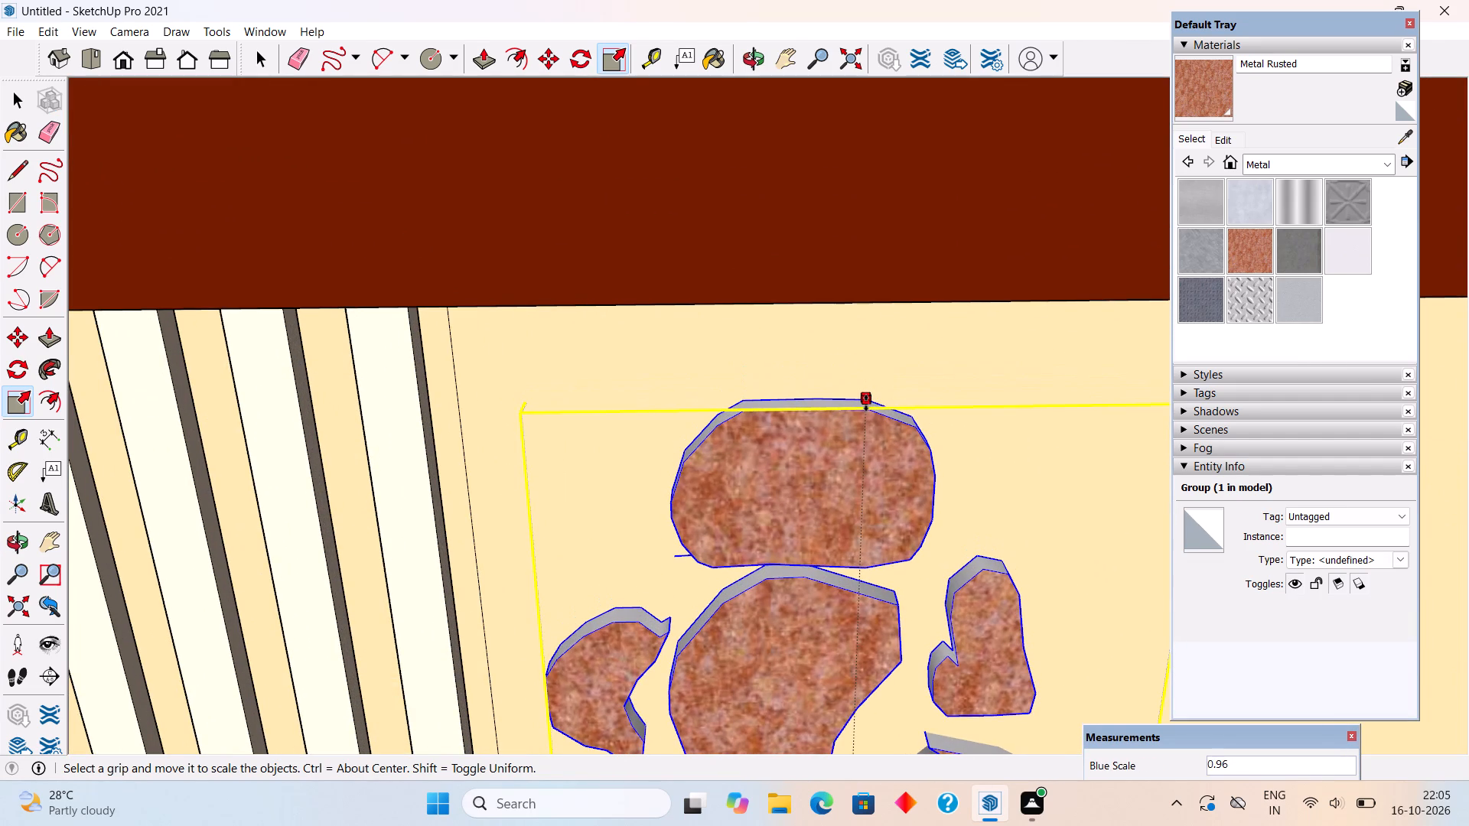
pyautogui.click(866, 407)
pyautogui.scroll(-16, 866, 407)
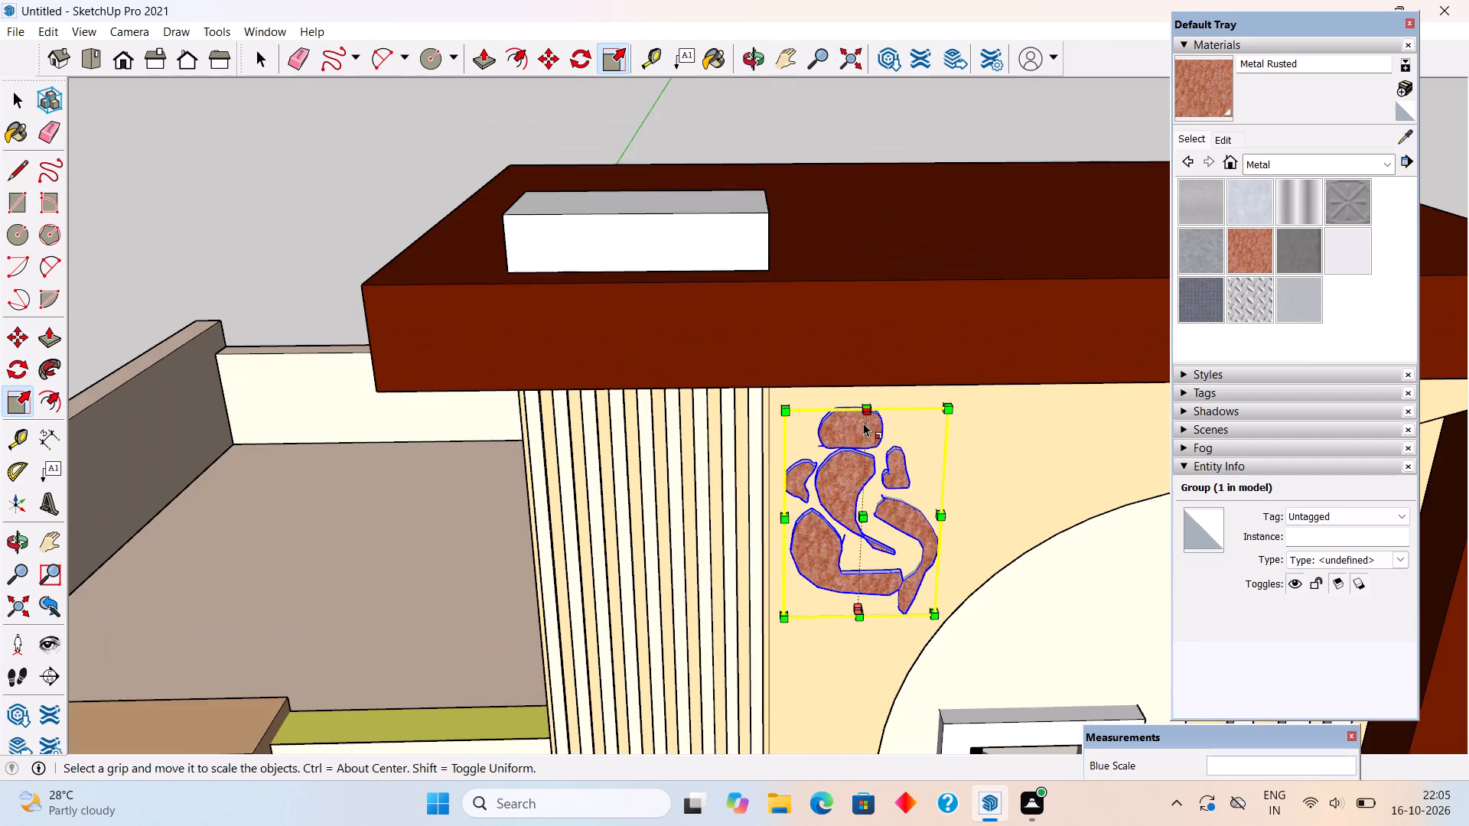
pyautogui.moveTo(874, 514); pyautogui.dragTo(868, 408, button='middle')
pyautogui.scroll(-19, 868, 408)
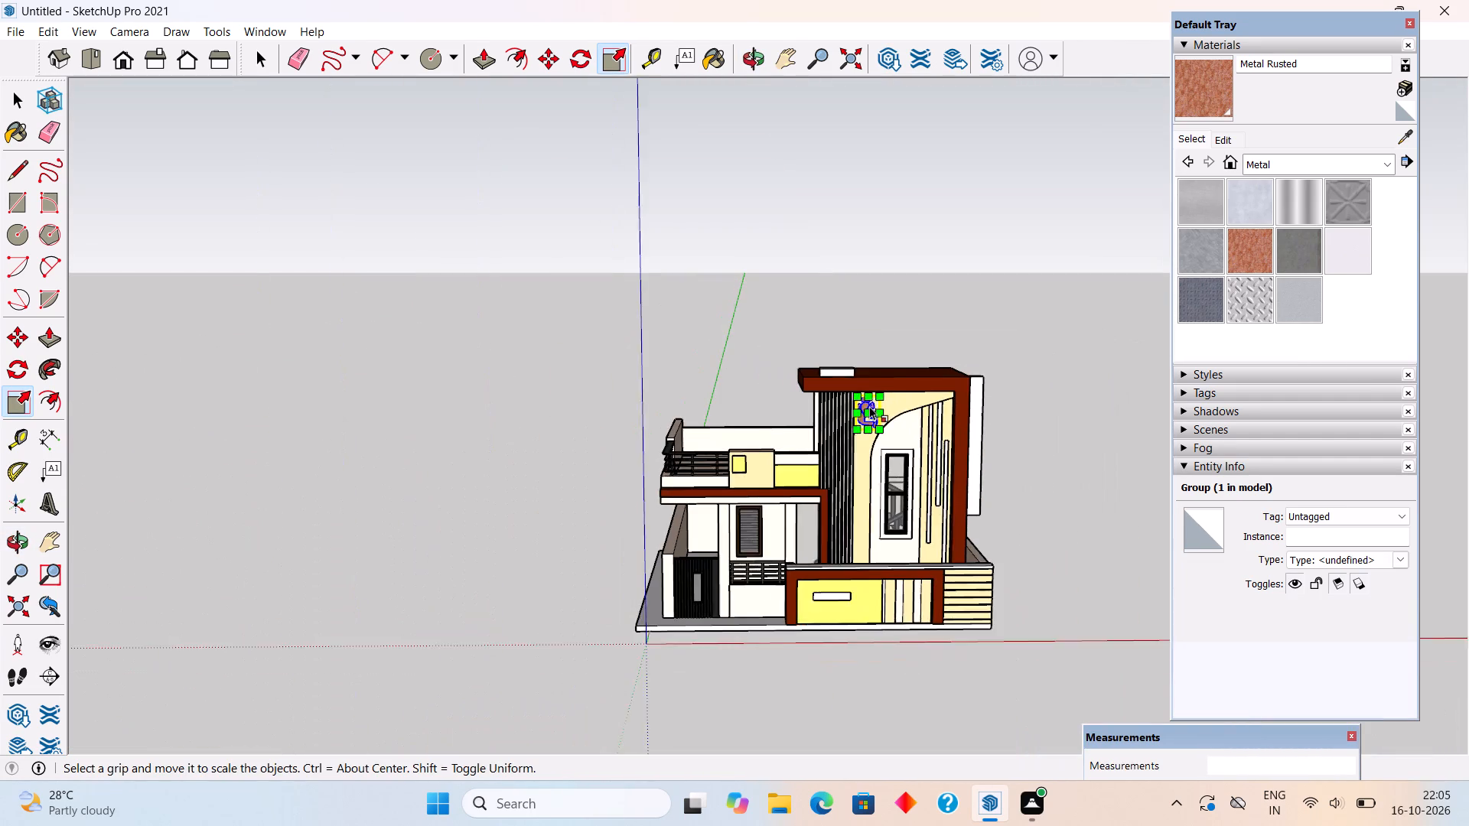
pyautogui.press('space')
pyautogui.click(1002, 277)
# Examine the house's facade and the motif from the front, the side and above.
pyautogui.scroll(1, 990, 471)
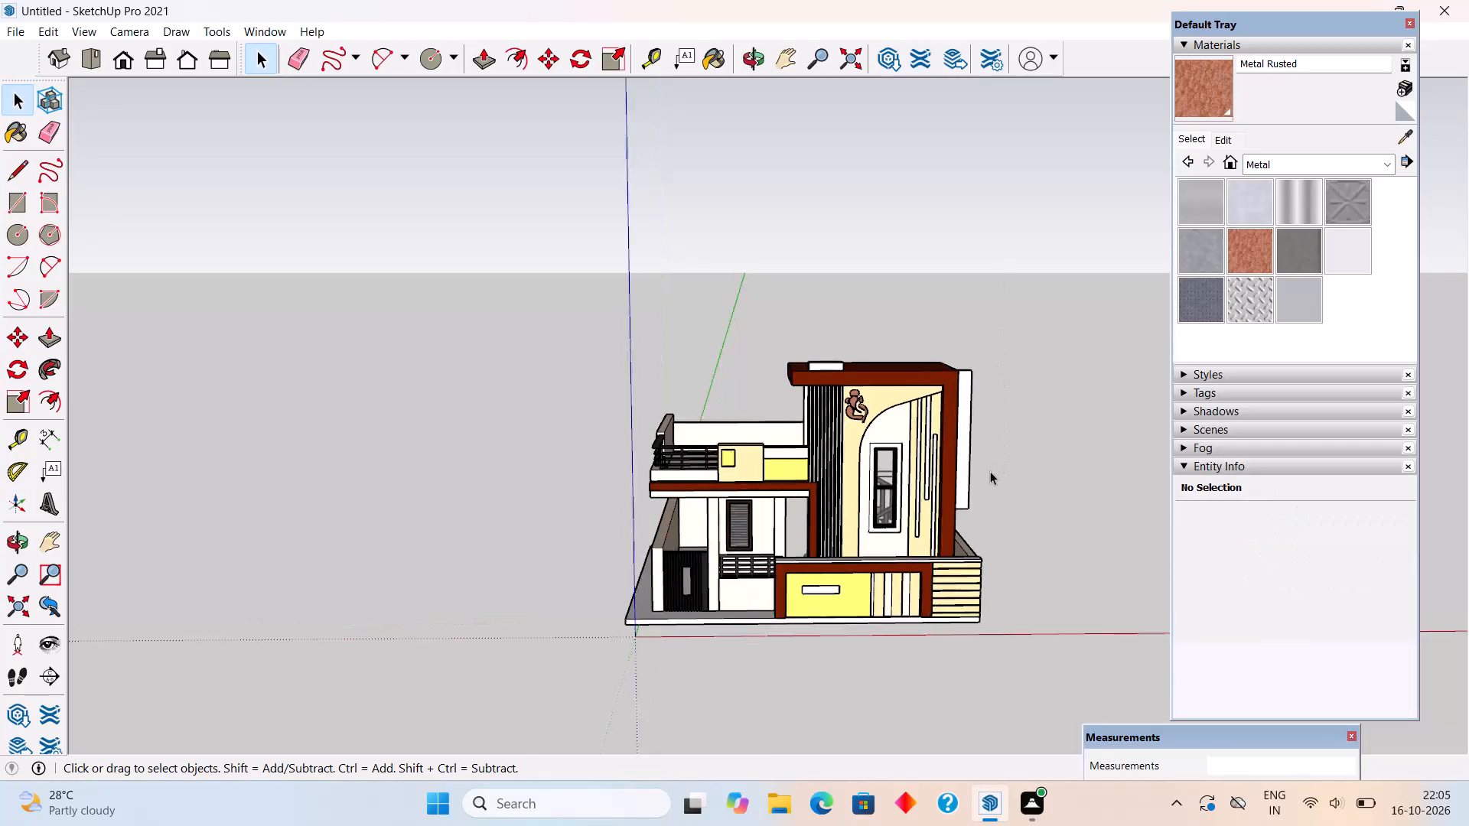
pyautogui.scroll(2, 990, 471)
pyautogui.scroll(1, 997, 545)
pyautogui.moveTo(997, 544); pyautogui.dragTo(1007, 511, button='middle')
pyautogui.scroll(1, 1007, 511)
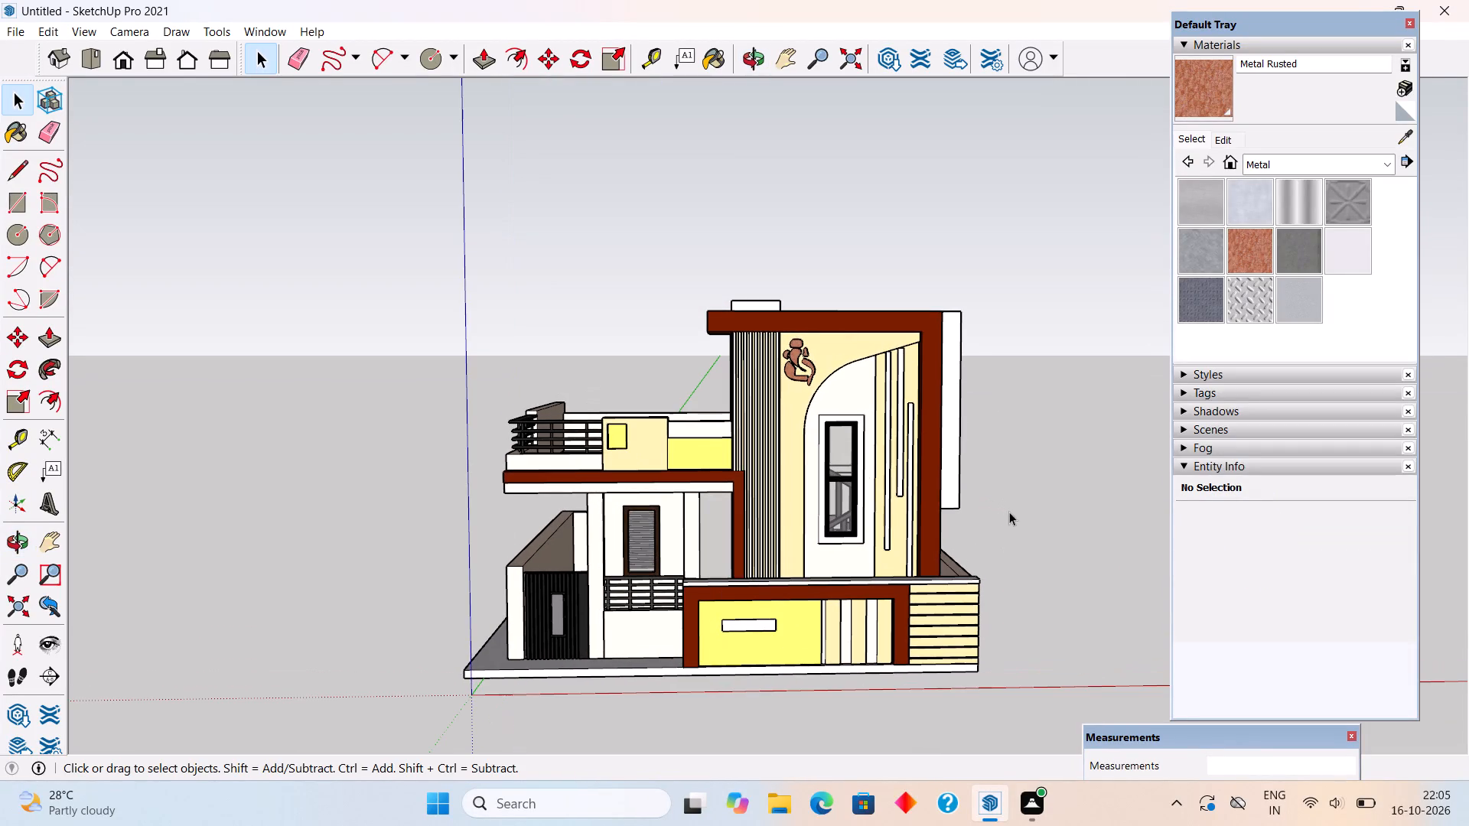
pyautogui.scroll(-2, 910, 562)
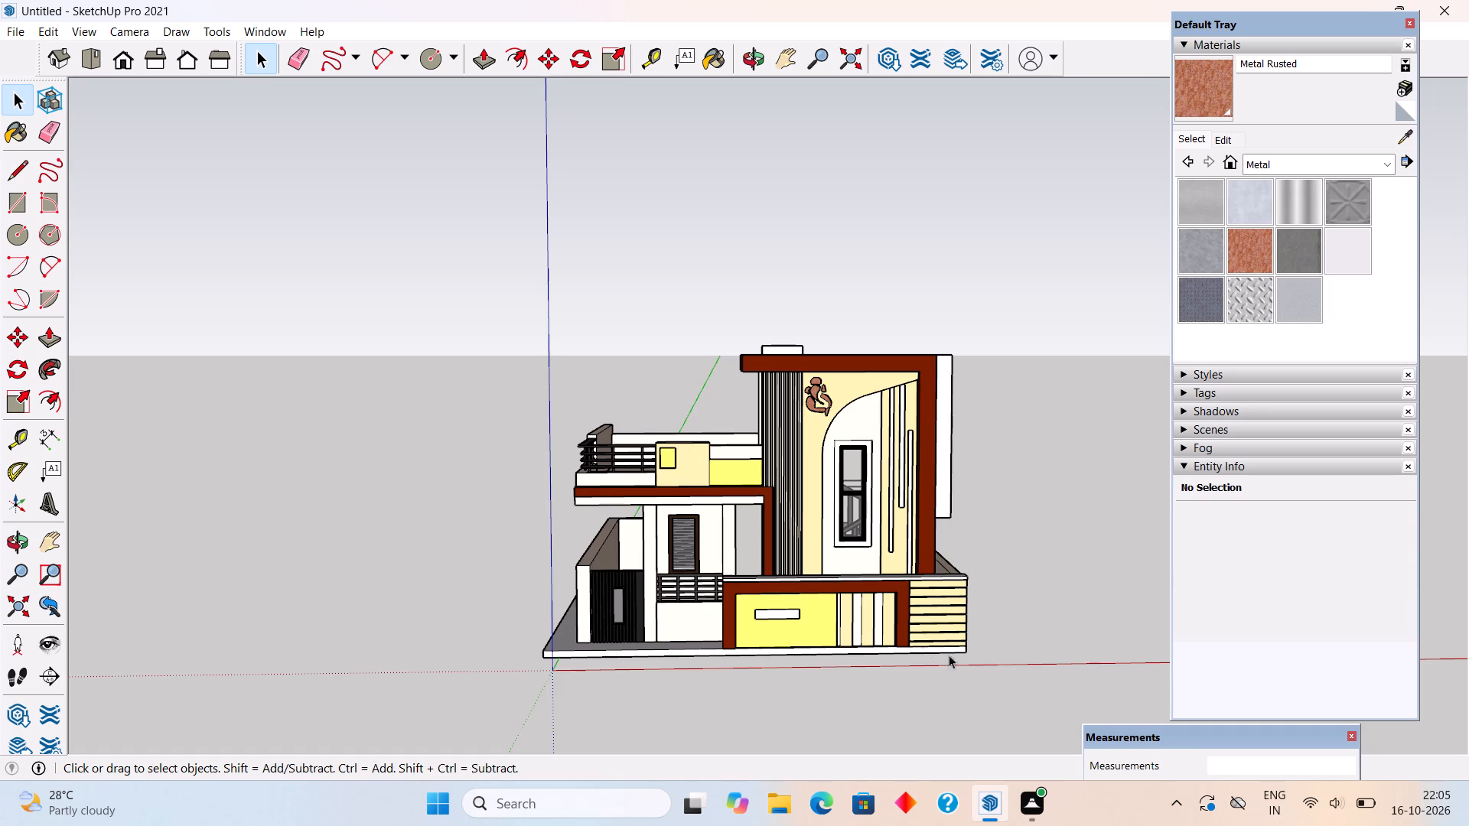
pyautogui.scroll(5, 896, 623)
pyautogui.moveTo(748, 594); pyautogui.dragTo(433, 545, button='middle')
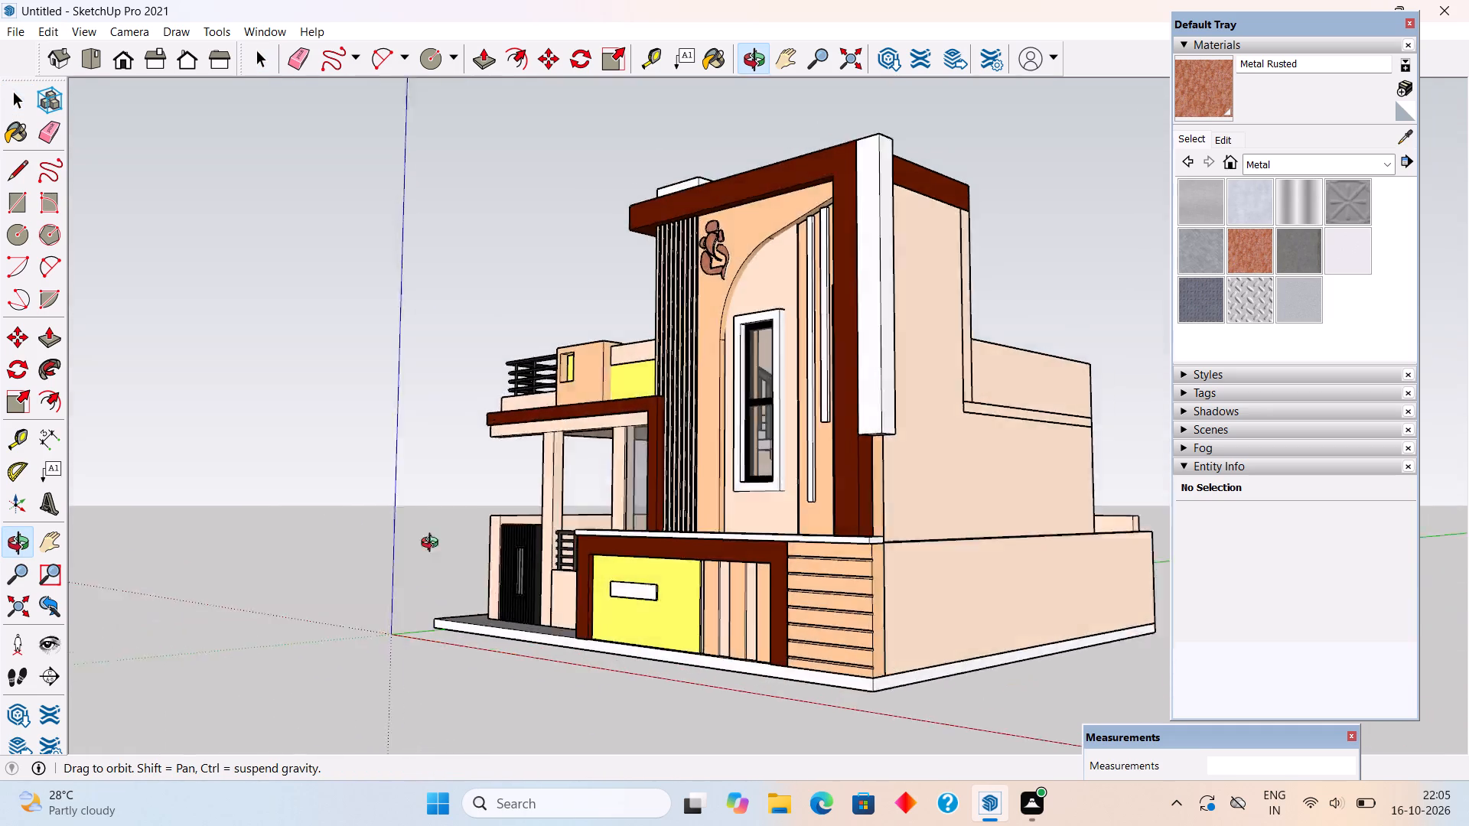
pyautogui.moveTo(433, 545); pyautogui.dragTo(917, 713, button='middle')
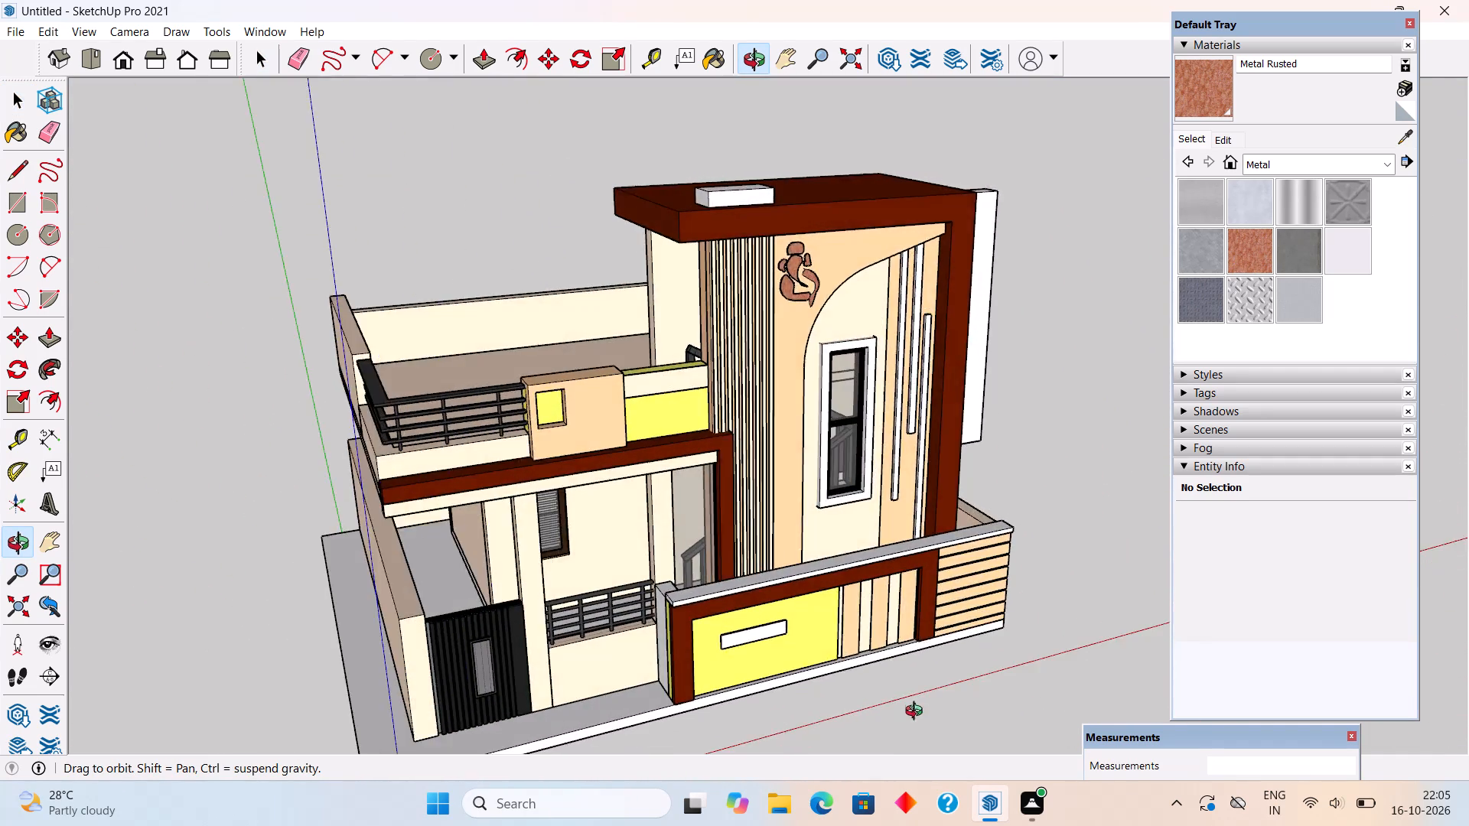
pyautogui.moveTo(917, 713); pyautogui.dragTo(966, 614, button='middle')
pyautogui.scroll(1, 966, 614)
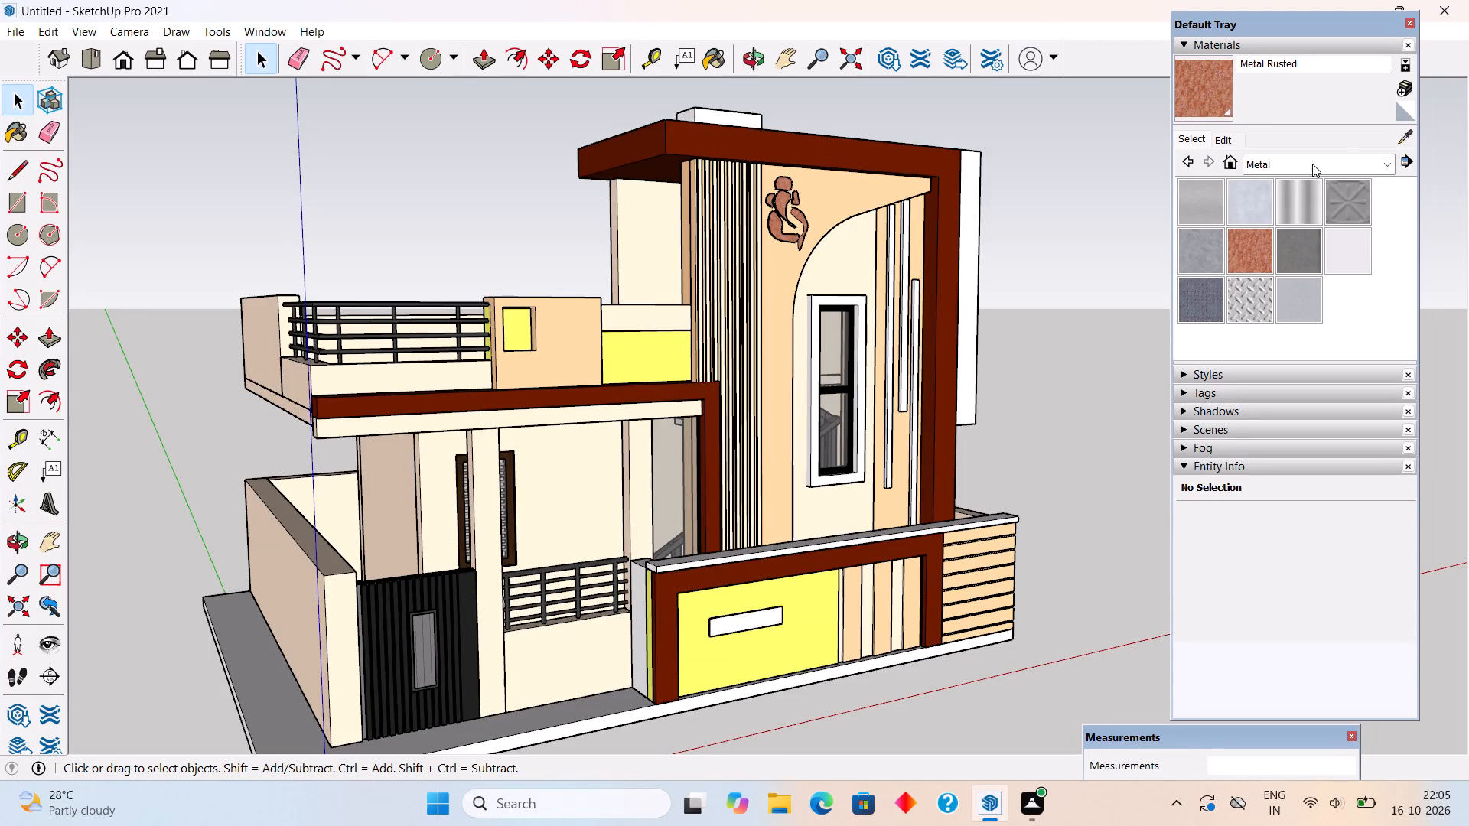
# Sample Color C01 from the ground-floor wall and paint the front boundary wall's narrow end face beside the railing.
pyautogui.click(1404, 138)
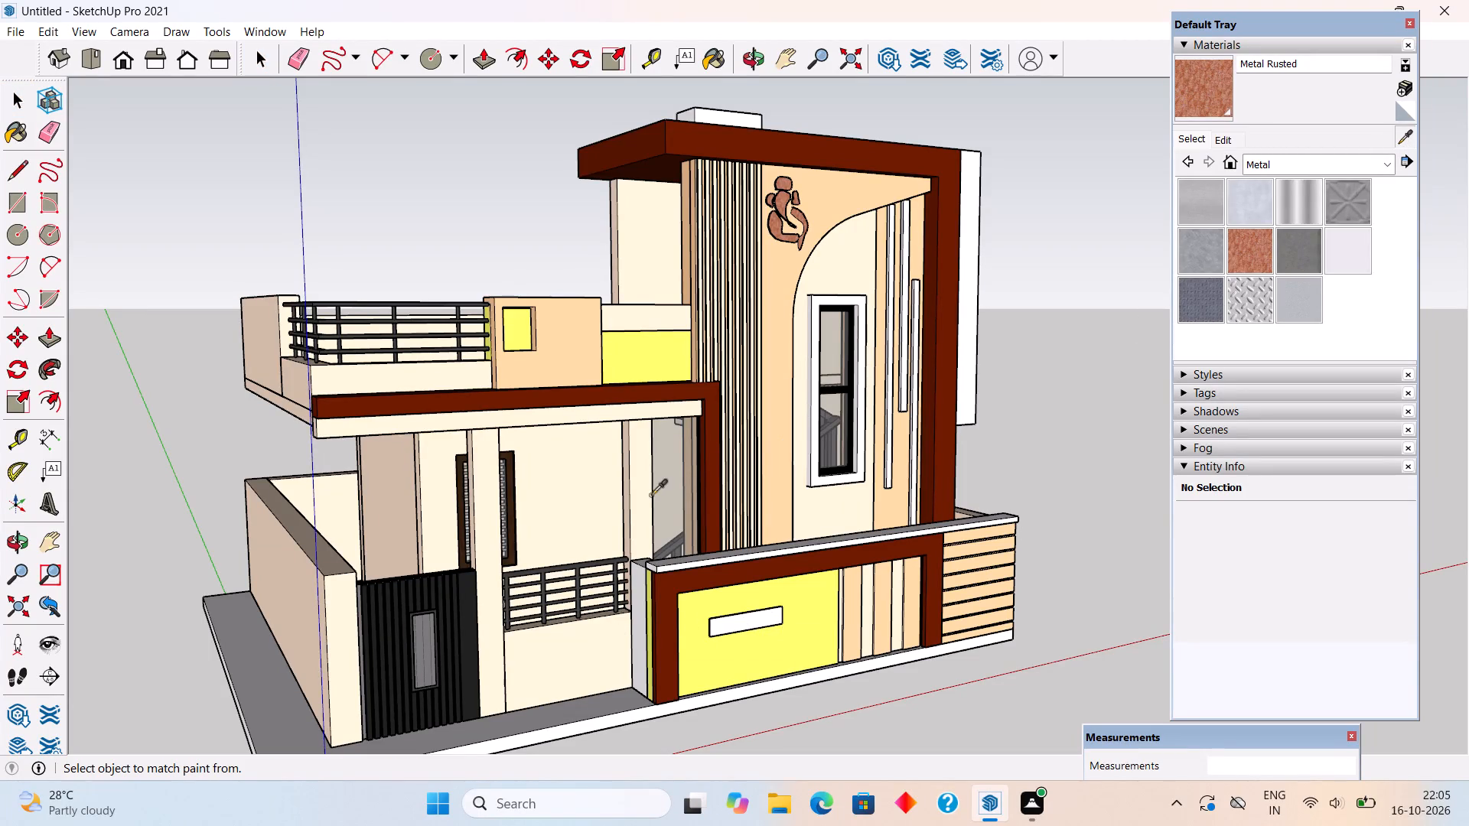
pyautogui.click(635, 515)
pyautogui.click(635, 578)
pyautogui.scroll(-3, 637, 577)
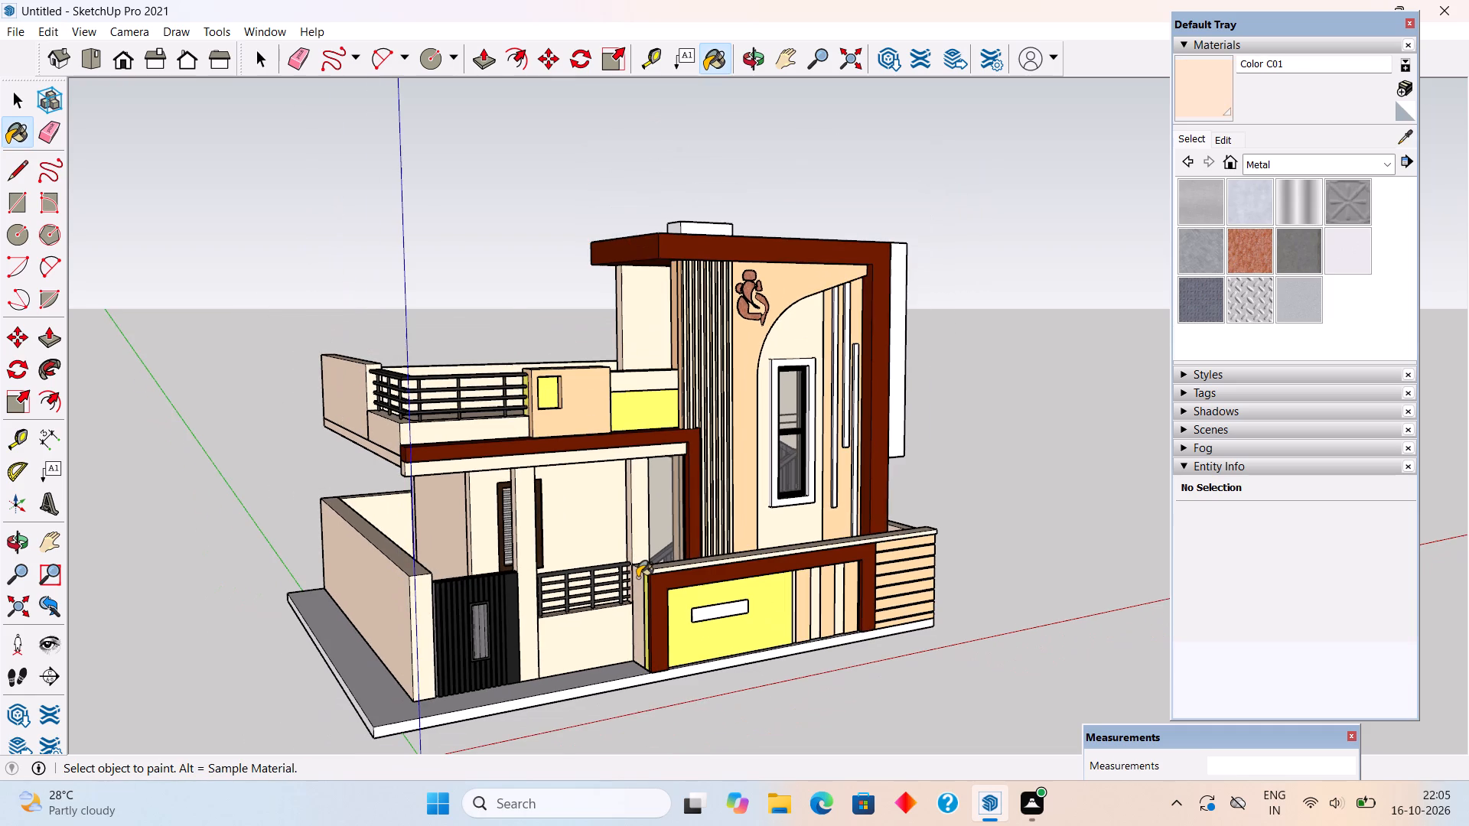
pyautogui.press('space')
pyautogui.click(502, 273)
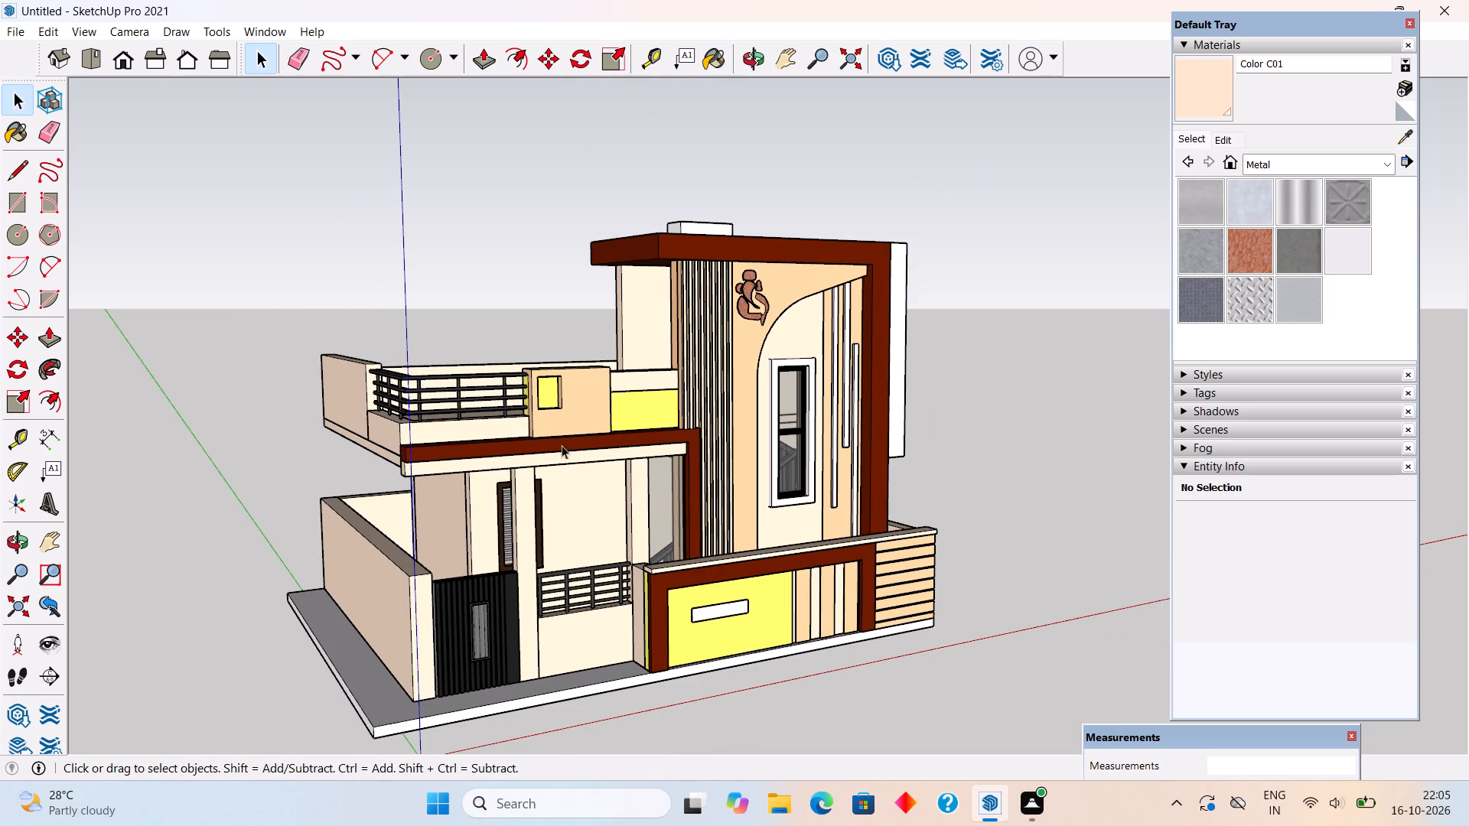
# Examine the house from the back, the terrace side and the front for surfaces still without colour.
pyautogui.moveTo(574, 465); pyautogui.dragTo(1068, 603, button='middle')
pyautogui.moveTo(630, 591); pyautogui.dragTo(1014, 493, button='middle')
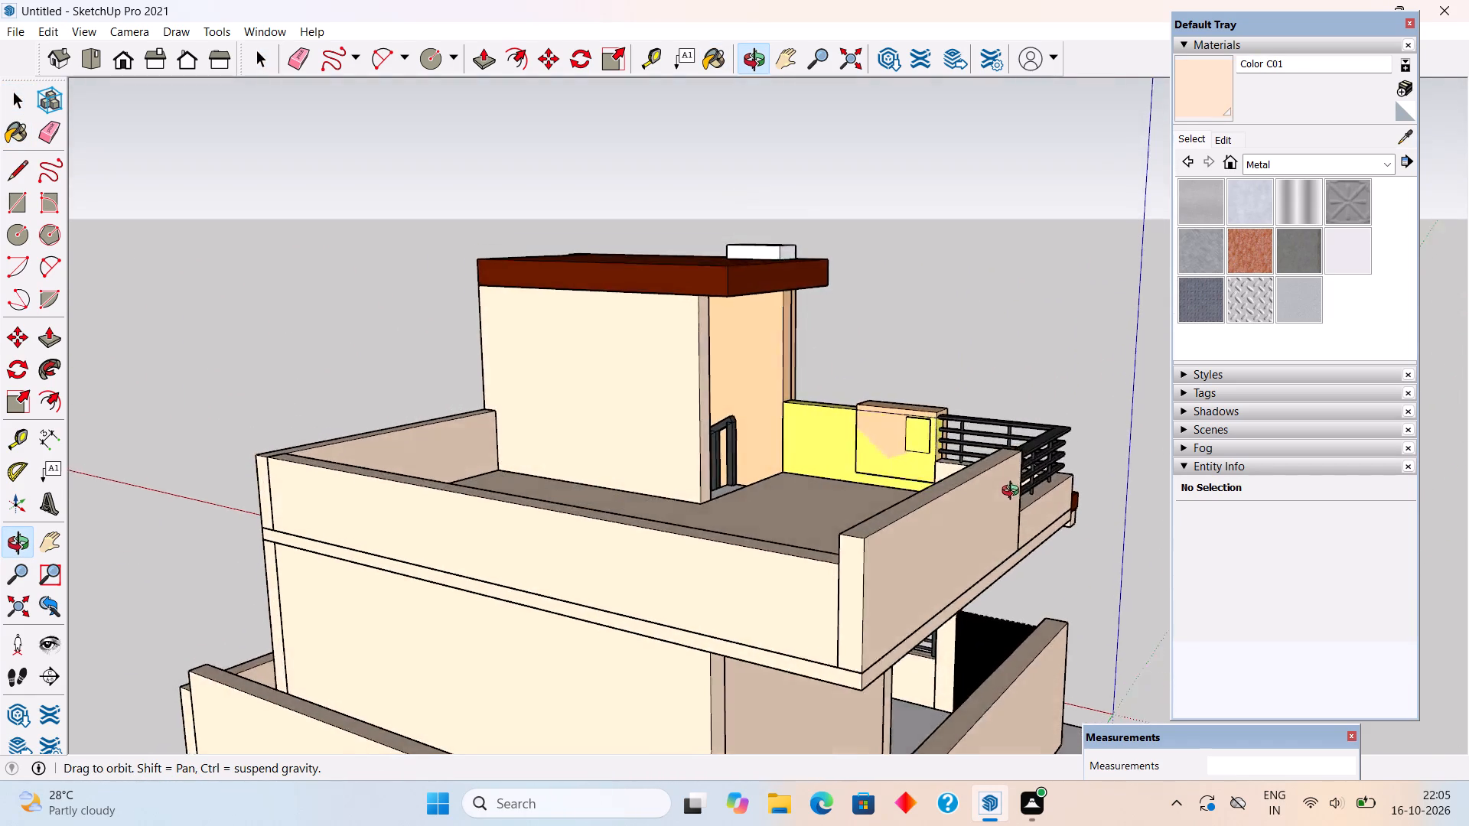
pyautogui.moveTo(1014, 493); pyautogui.dragTo(841, 591, button='middle')
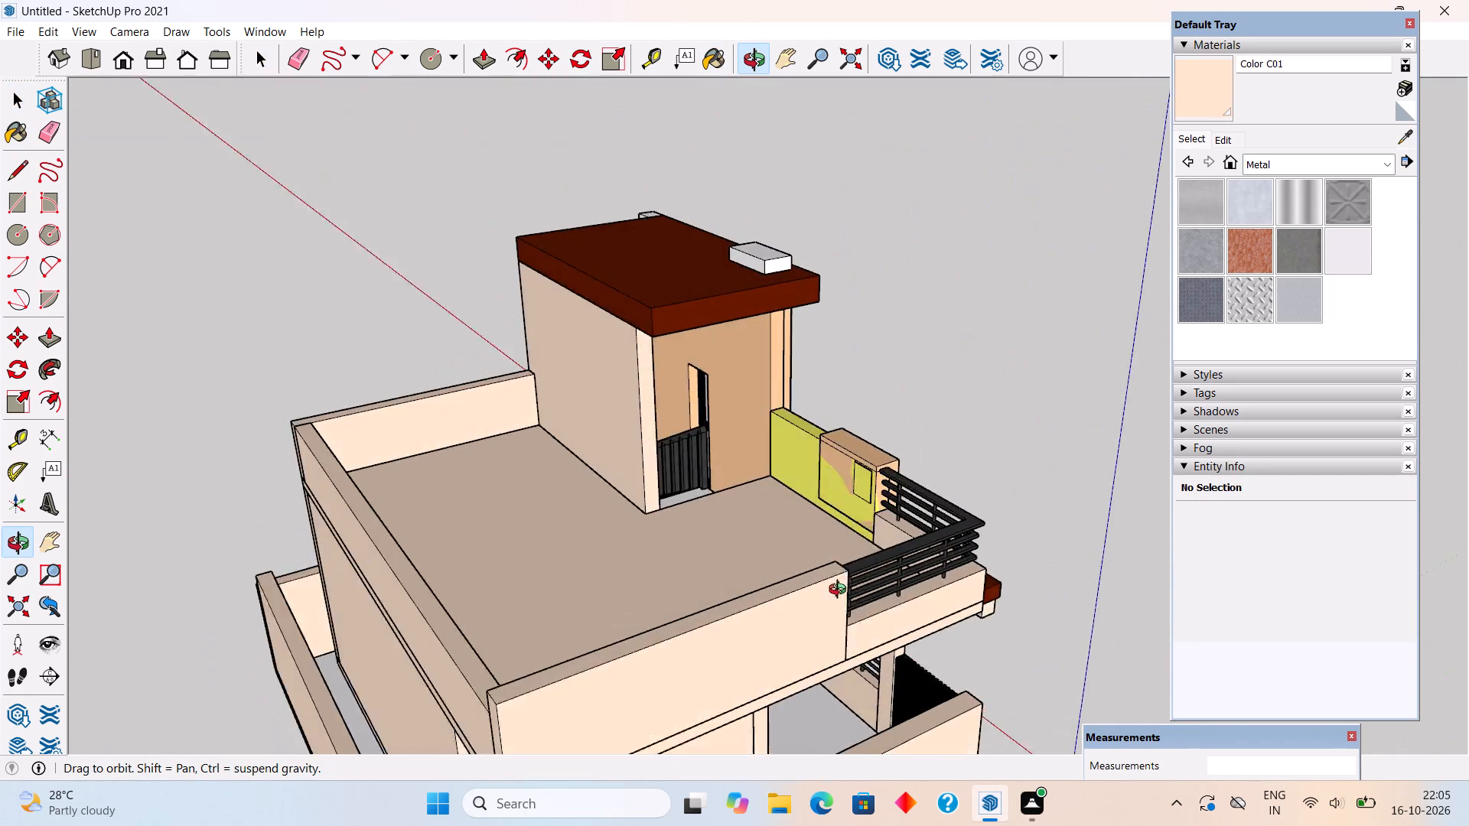
pyautogui.moveTo(841, 591); pyautogui.dragTo(234, 535, button='middle')
pyautogui.scroll(-3, 234, 535)
pyautogui.moveTo(706, 538); pyautogui.dragTo(506, 491, button='middle')
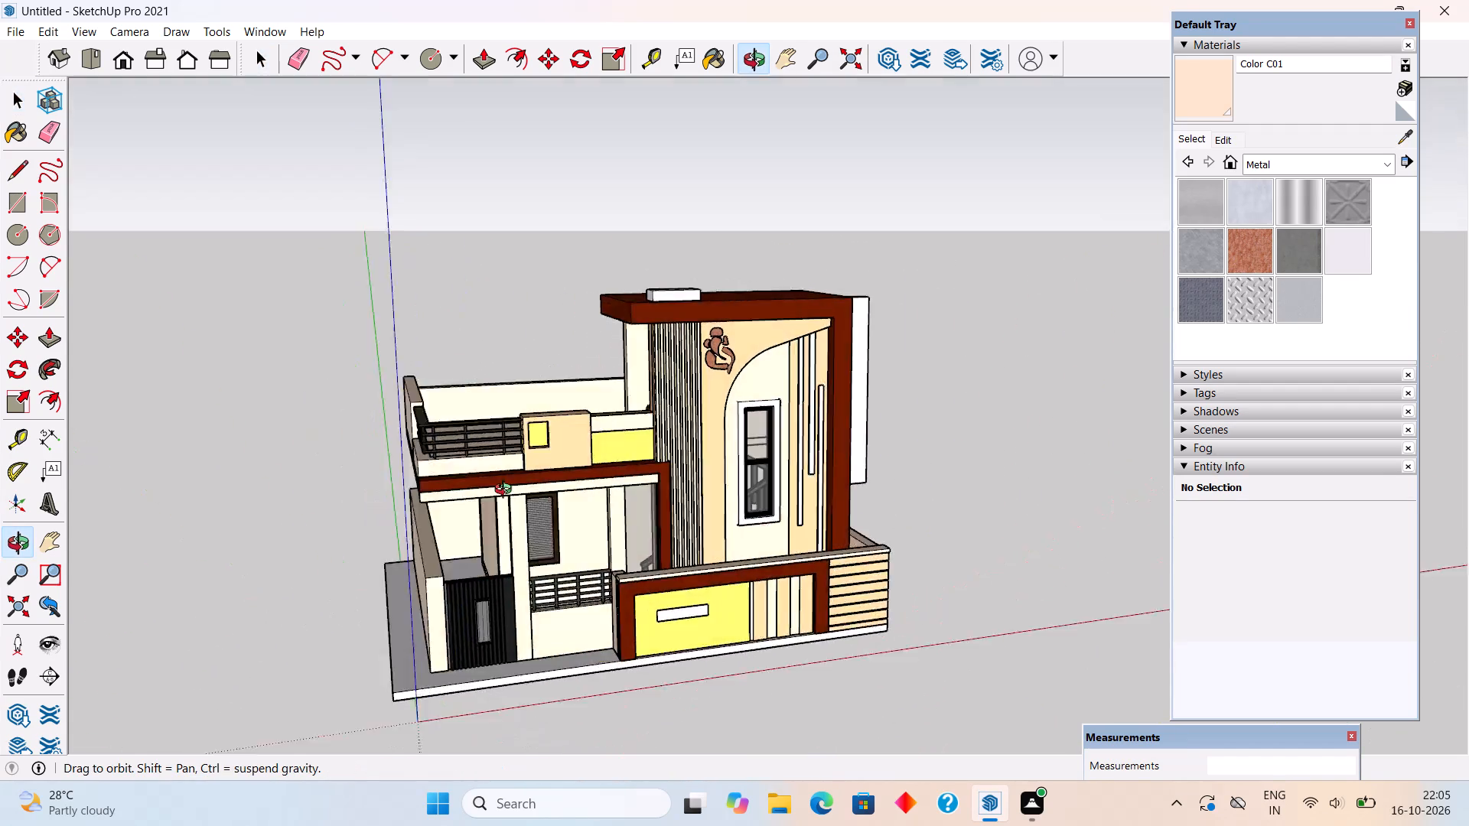
pyautogui.moveTo(506, 491); pyautogui.dragTo(403, 460, button='middle')
pyautogui.scroll(2, 403, 460)
pyautogui.scroll(2, 555, 580)
pyautogui.moveTo(555, 580); pyautogui.dragTo(539, 555, button='middle')
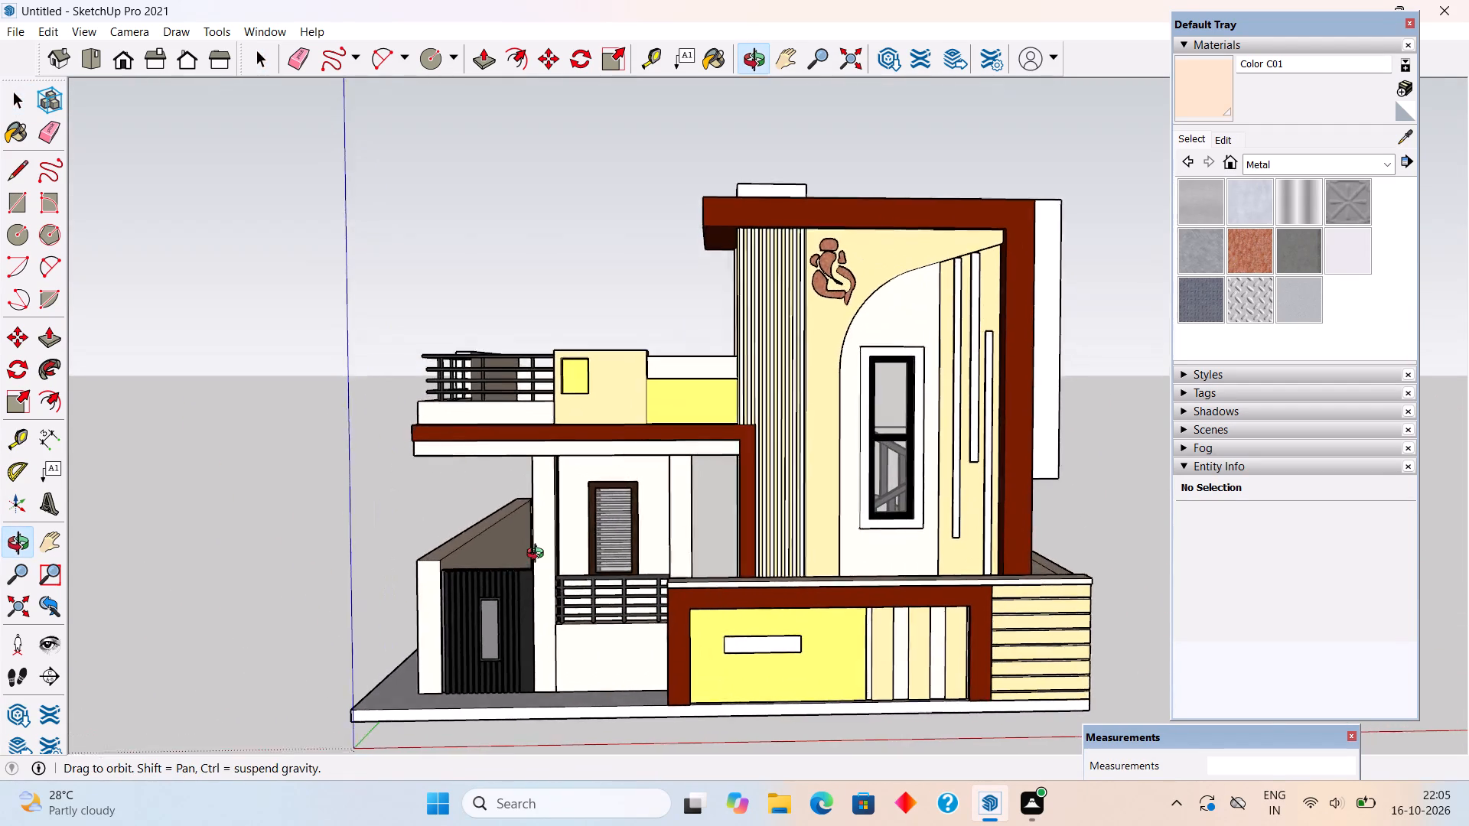
pyautogui.moveTo(539, 555); pyautogui.dragTo(536, 548, button='middle')
pyautogui.scroll(-1, 536, 548)
pyautogui.moveTo(574, 555); pyautogui.dragTo(774, 556, button='middle')
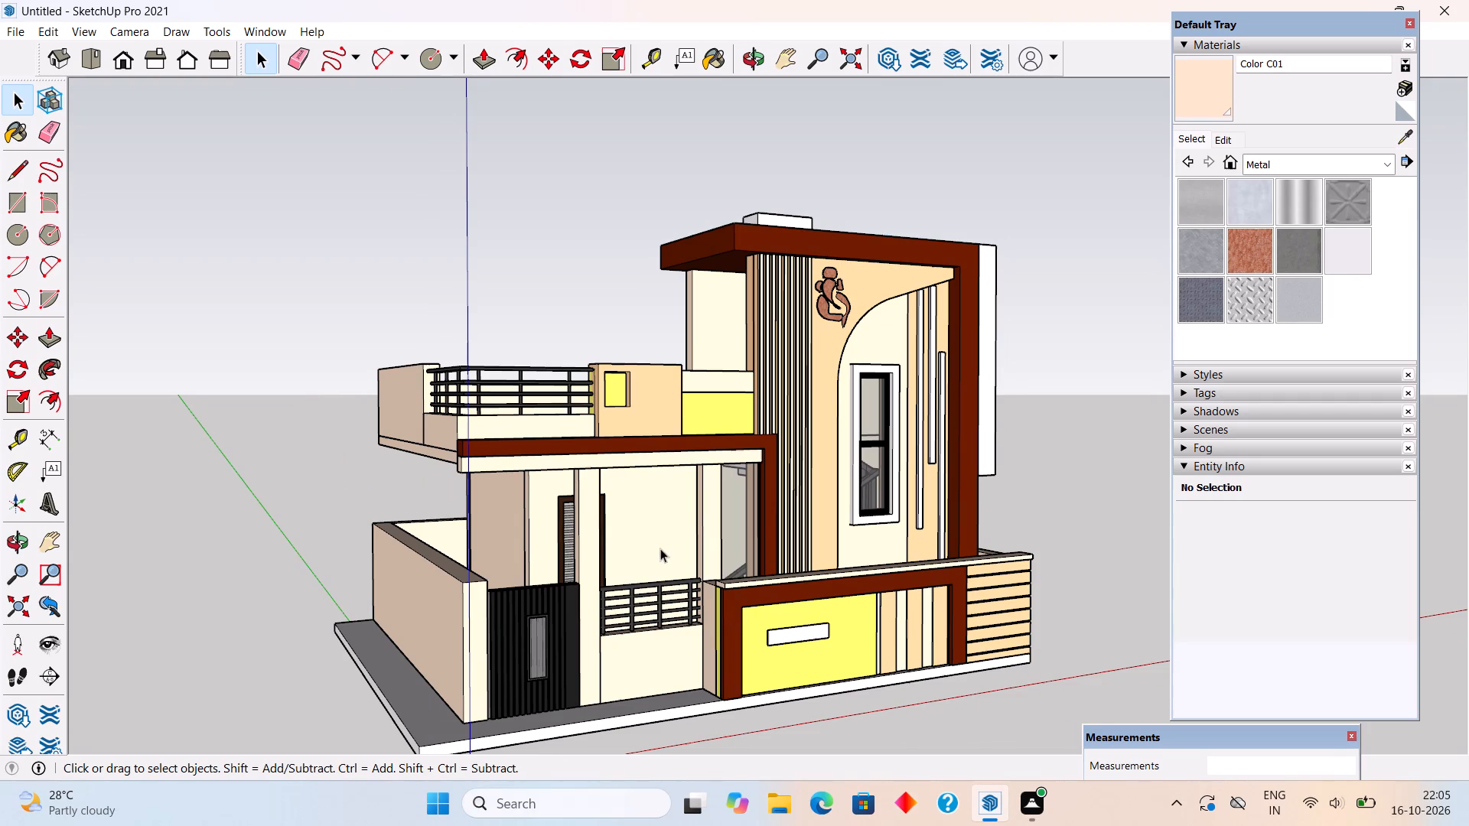
# Paint the small block on the roof and the tall vertical slab beside the dark red frame with Color C01.
pyautogui.click(1399, 139)
pyautogui.click(1214, 83)
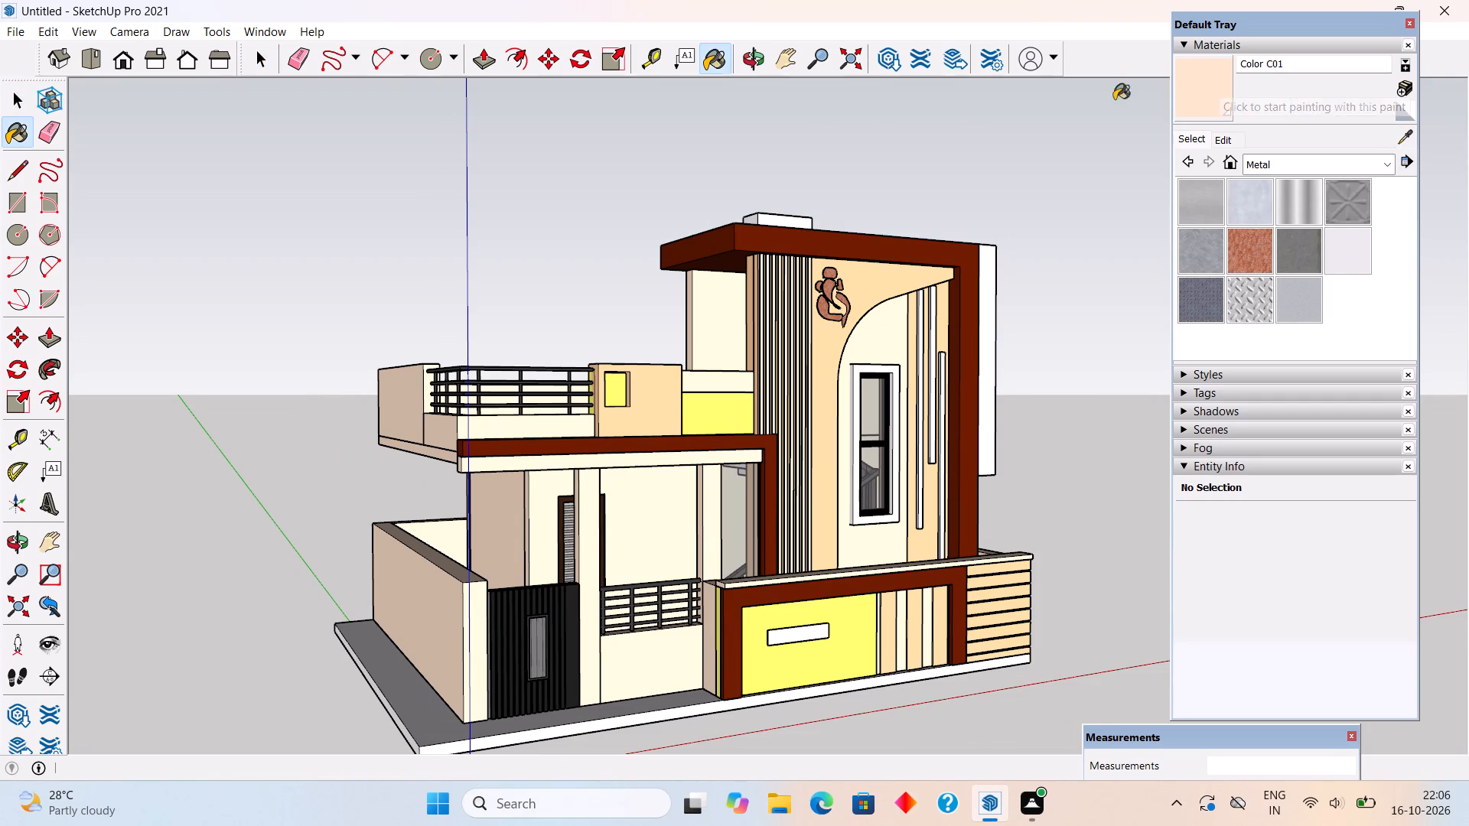
pyautogui.click(784, 217)
pyautogui.moveTo(755, 272); pyautogui.dragTo(695, 328, button='middle')
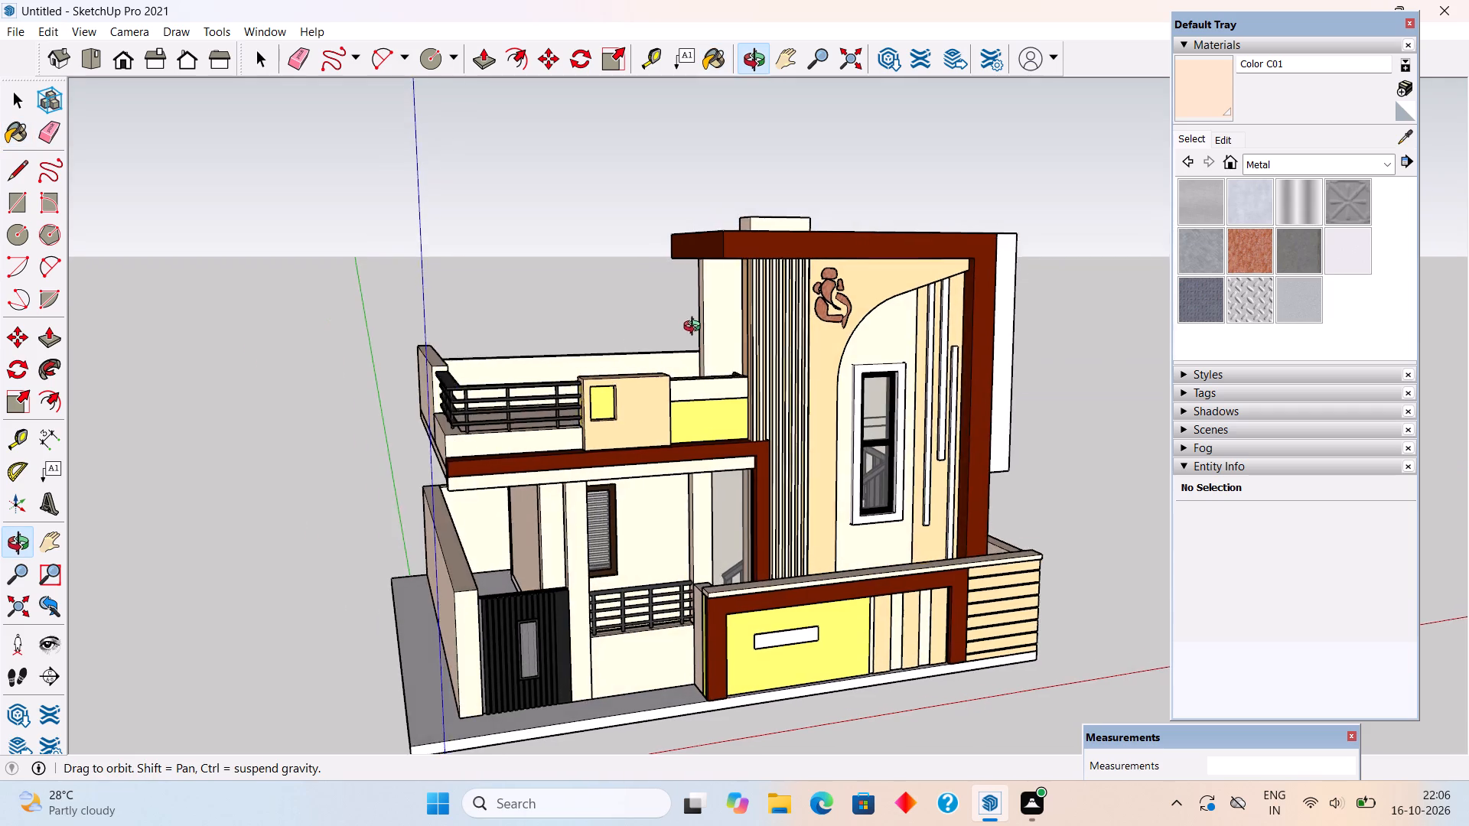
pyautogui.moveTo(695, 328); pyautogui.dragTo(673, 304, button='middle')
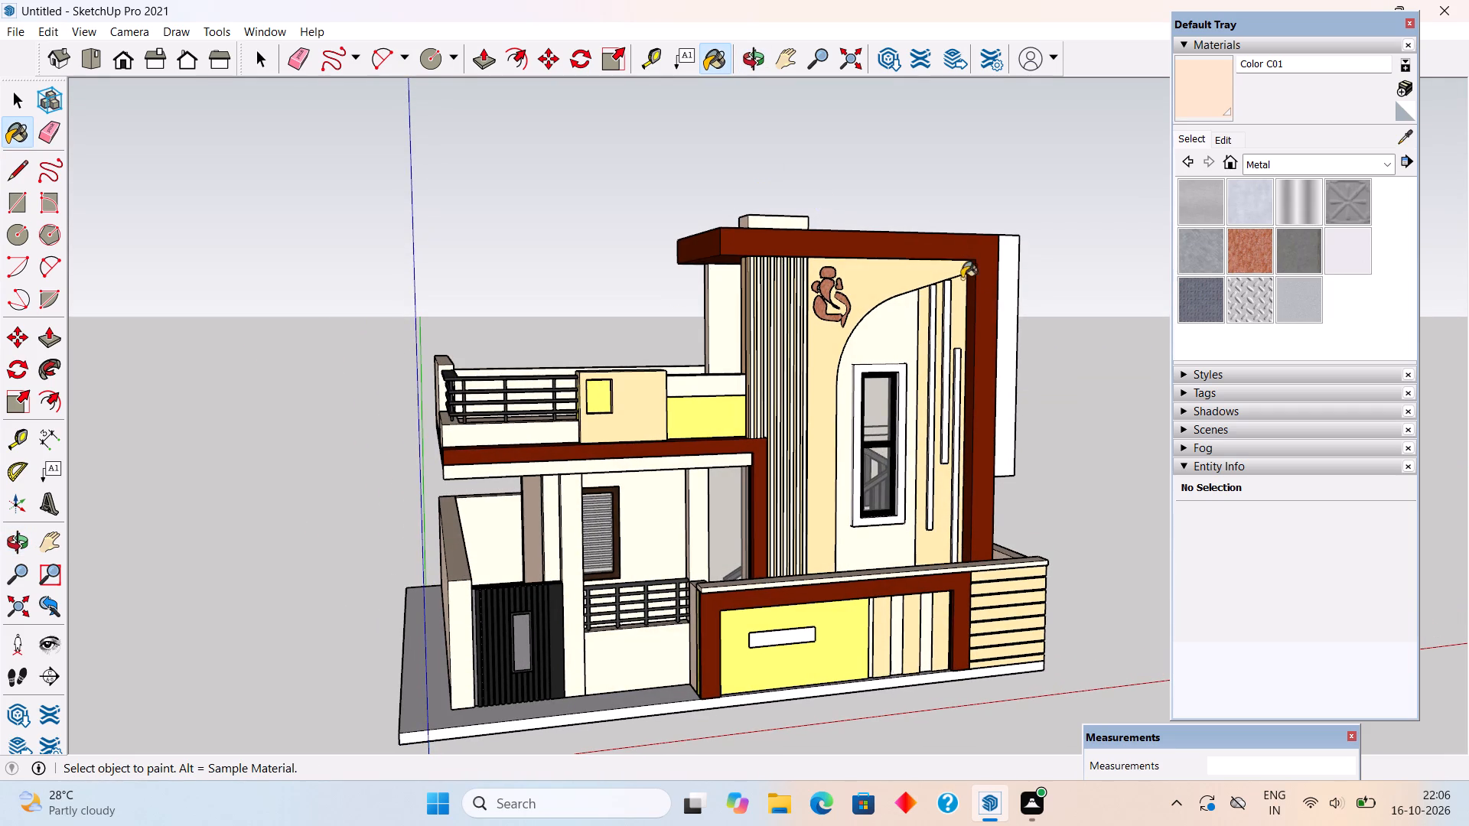
pyautogui.click(1008, 324)
pyautogui.press('space')
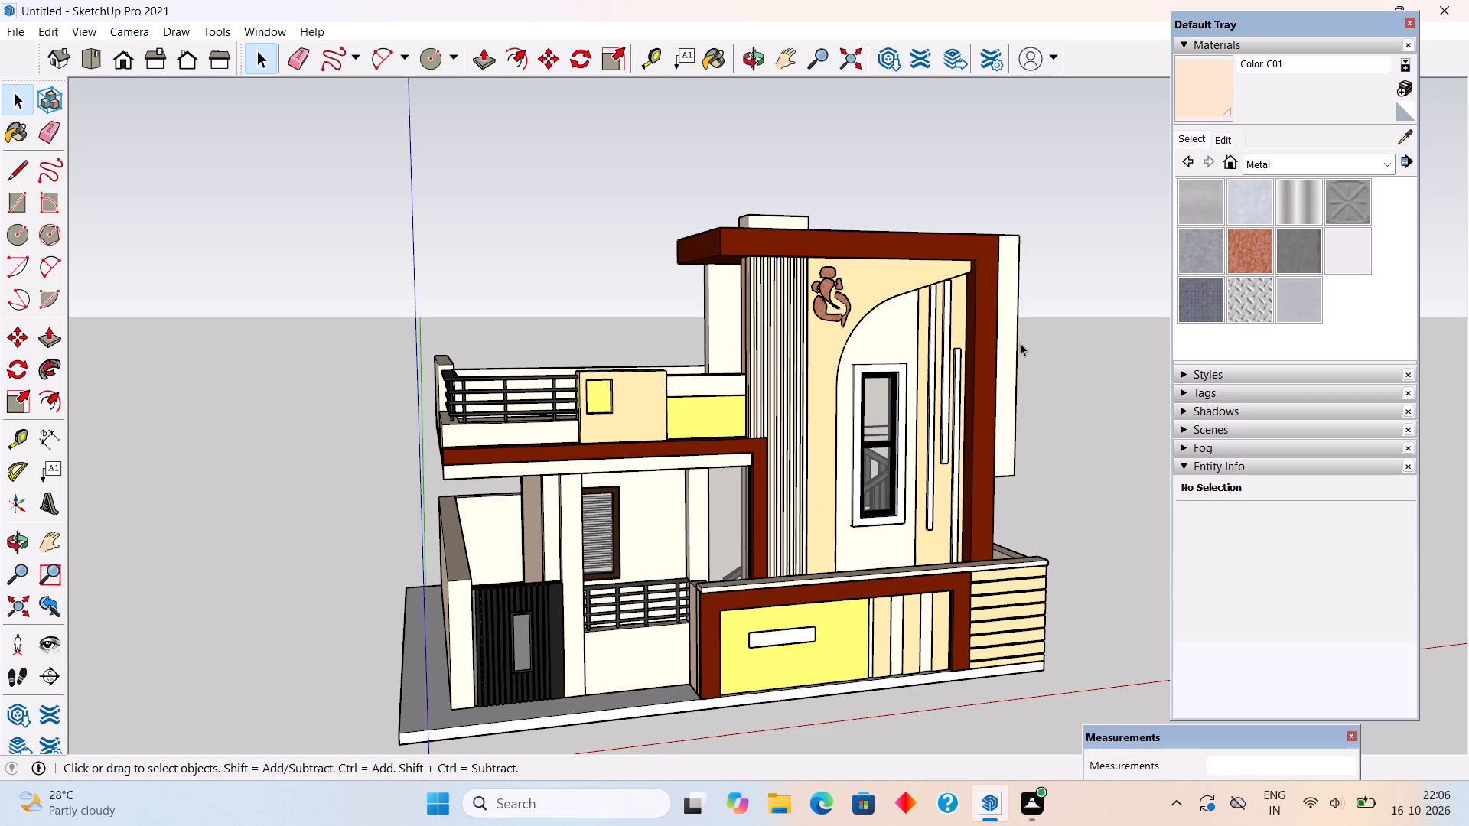
# Examine the painted facade from an angle and from the front.
pyautogui.scroll(-3, 1020, 343)
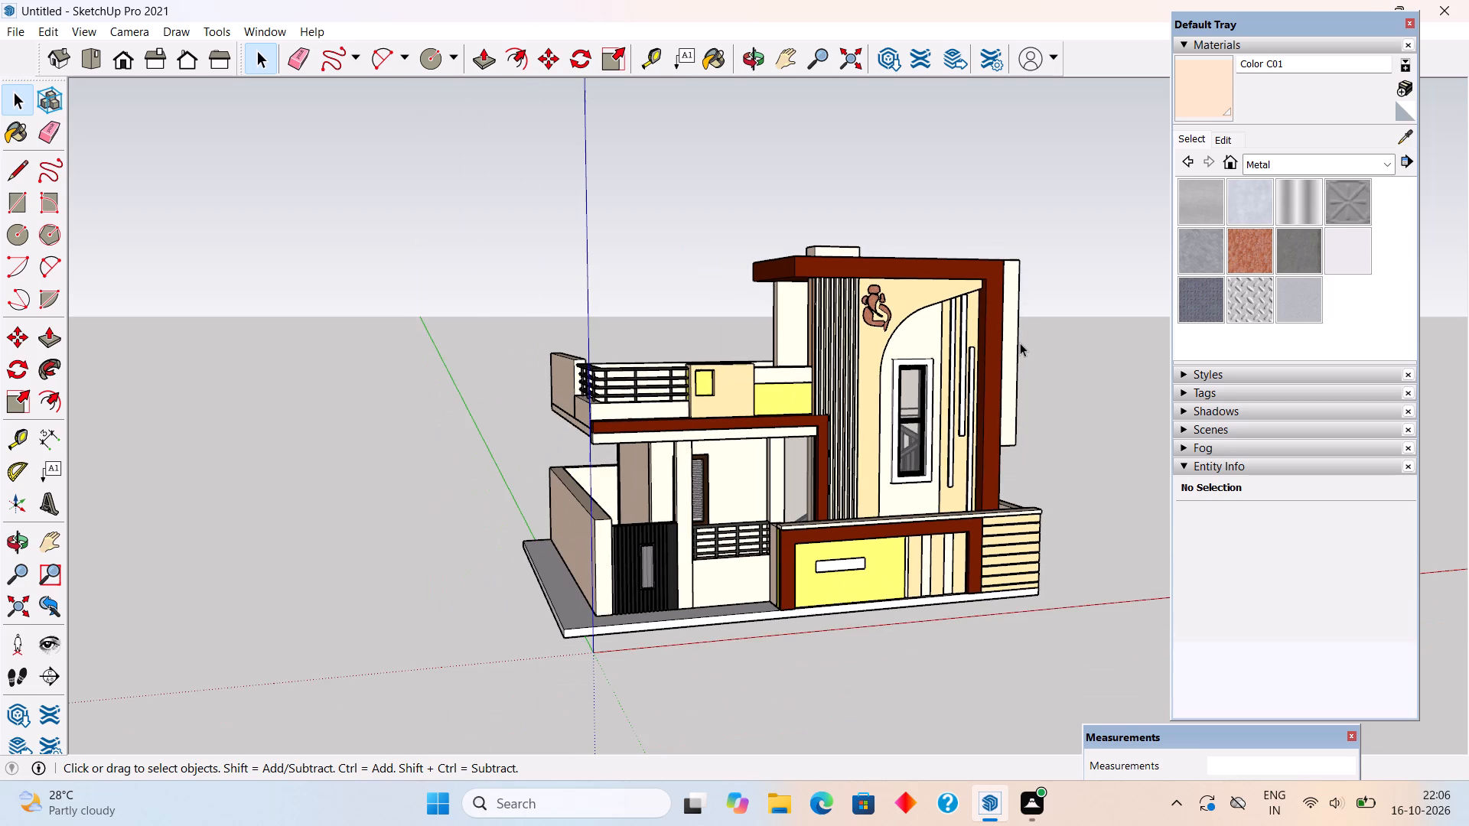
pyautogui.moveTo(954, 327); pyautogui.dragTo(839, 327, button='middle')
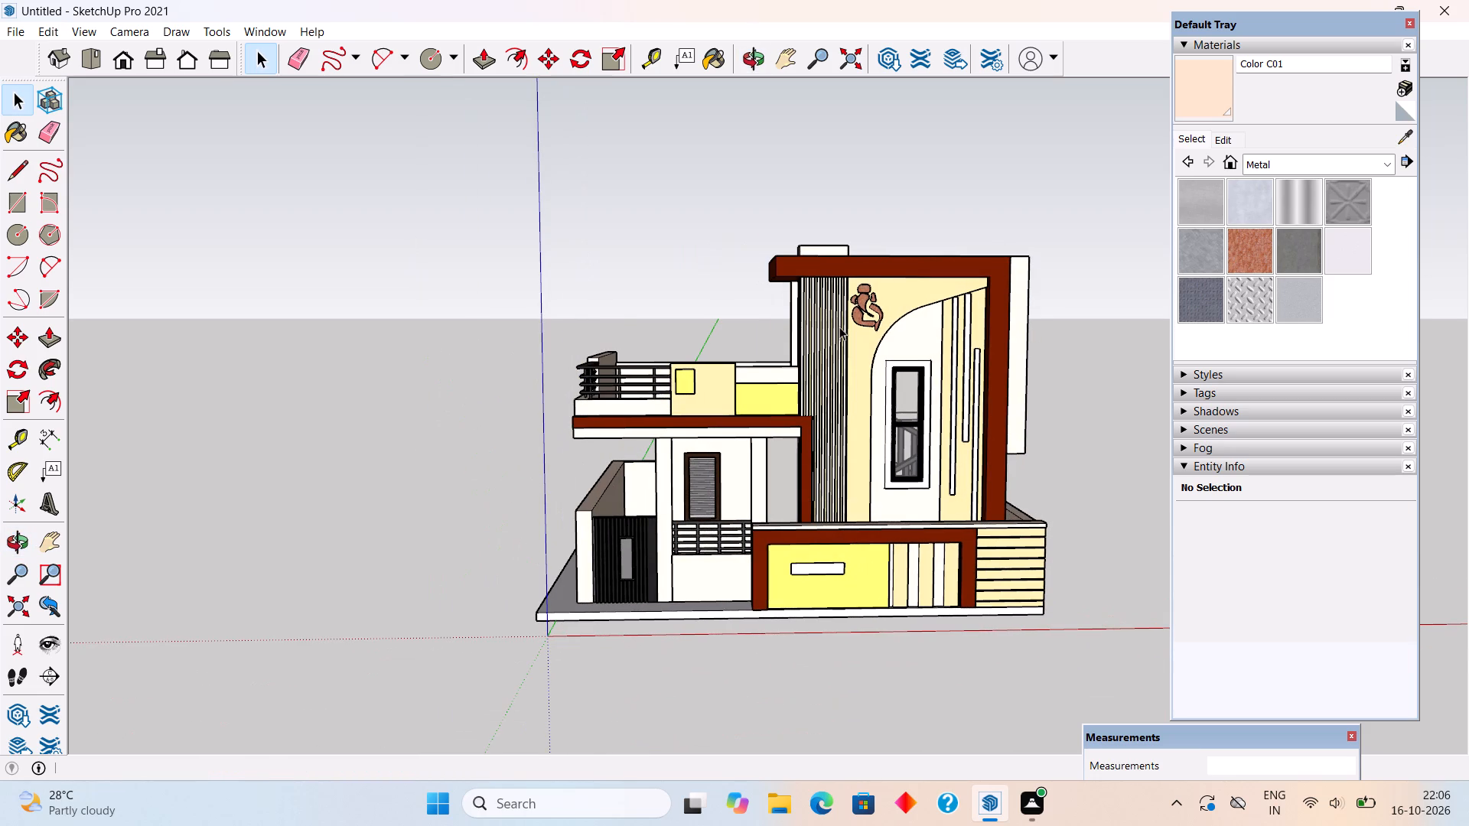
pyautogui.scroll(2, 839, 327)
pyautogui.scroll(2, 875, 483)
pyautogui.moveTo(875, 483); pyautogui.dragTo(914, 454, button='middle')
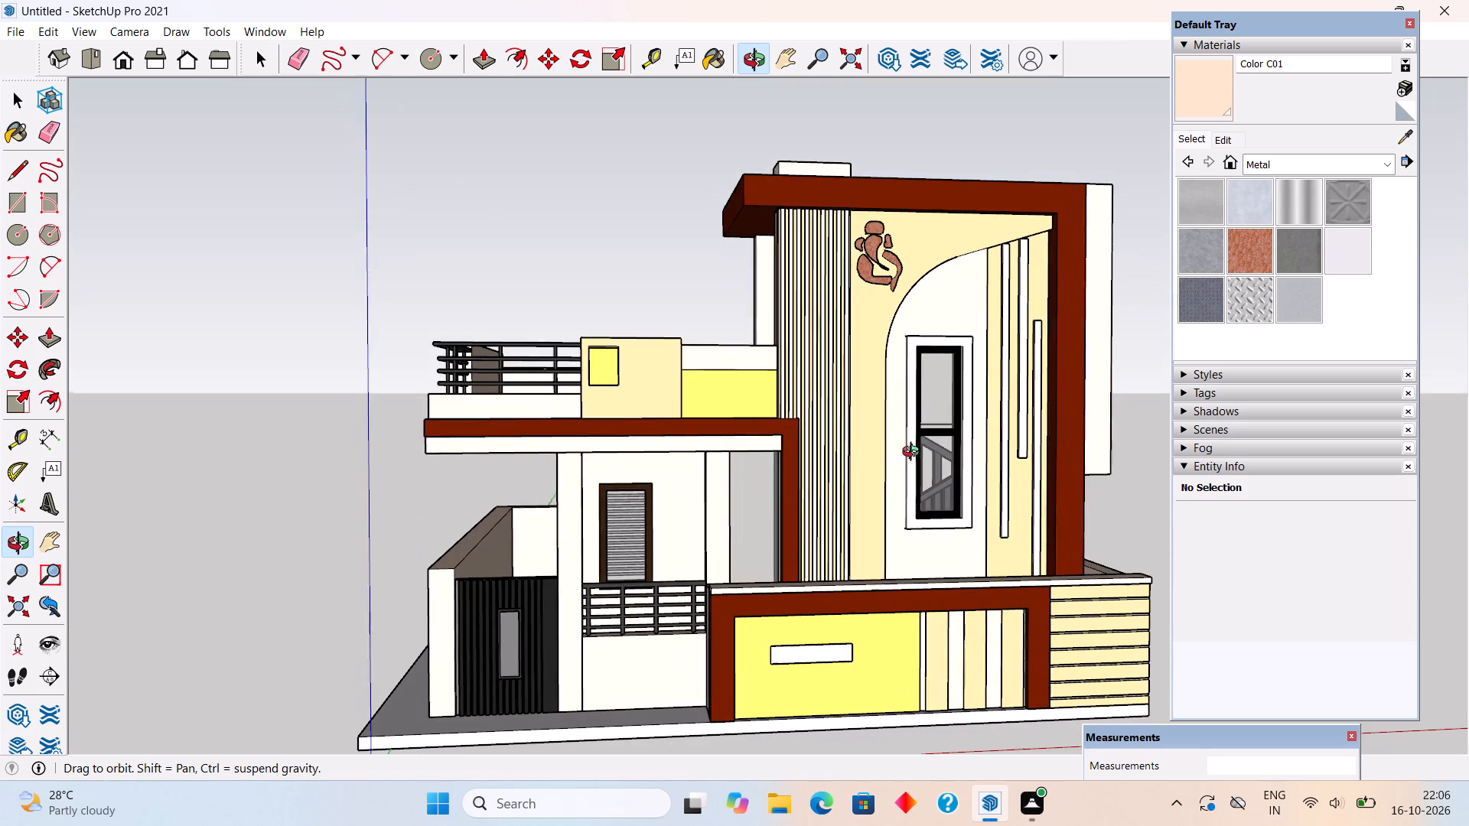
pyautogui.moveTo(914, 454); pyautogui.dragTo(917, 451, button='middle')
pyautogui.scroll(-2, 917, 451)
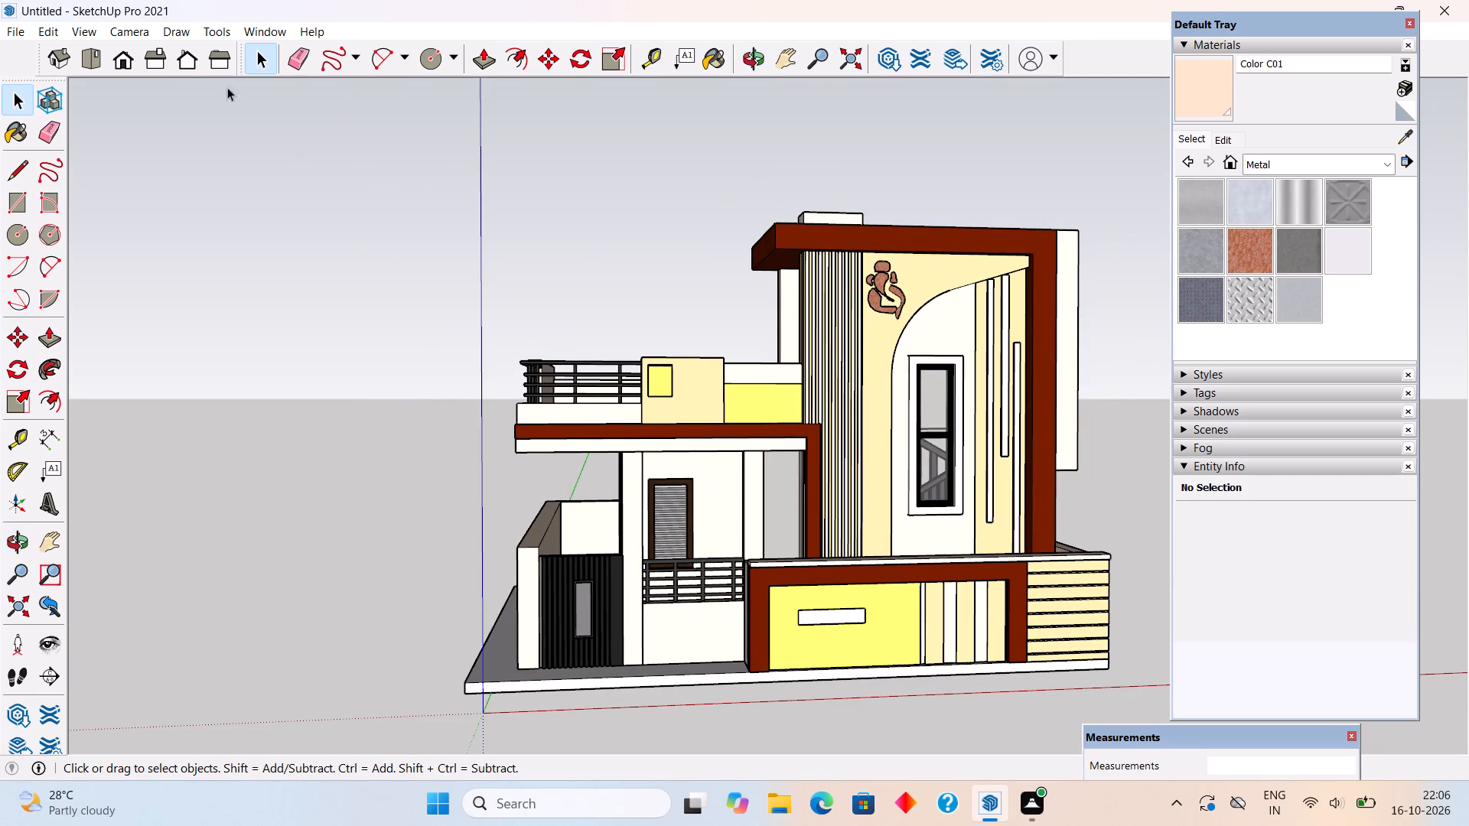
# Save the model in the Downloads folder as "elevation 16".
pyautogui.click(19, 34)
pyautogui.click(65, 141)
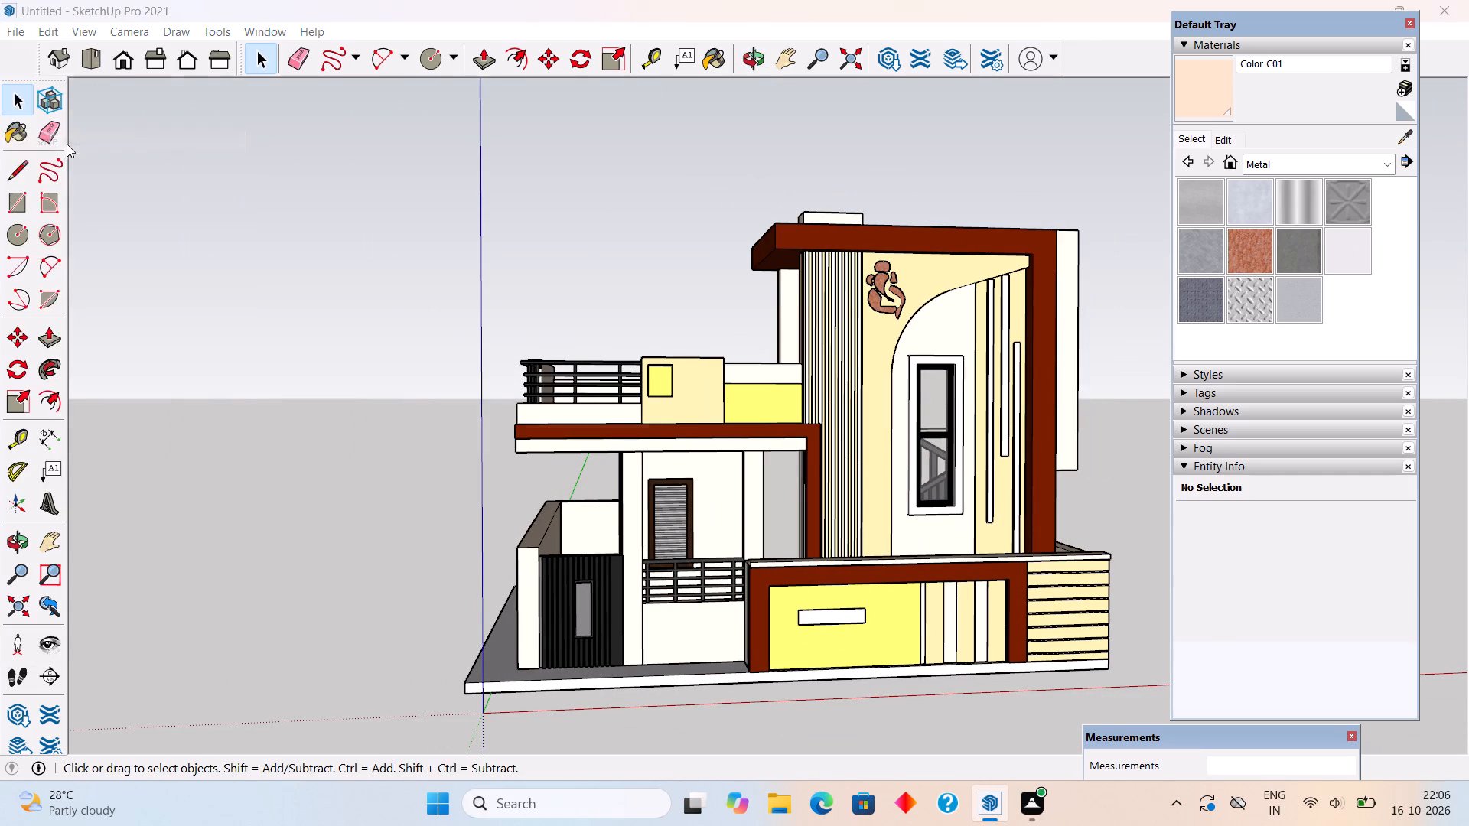
pyautogui.click(111, 259)
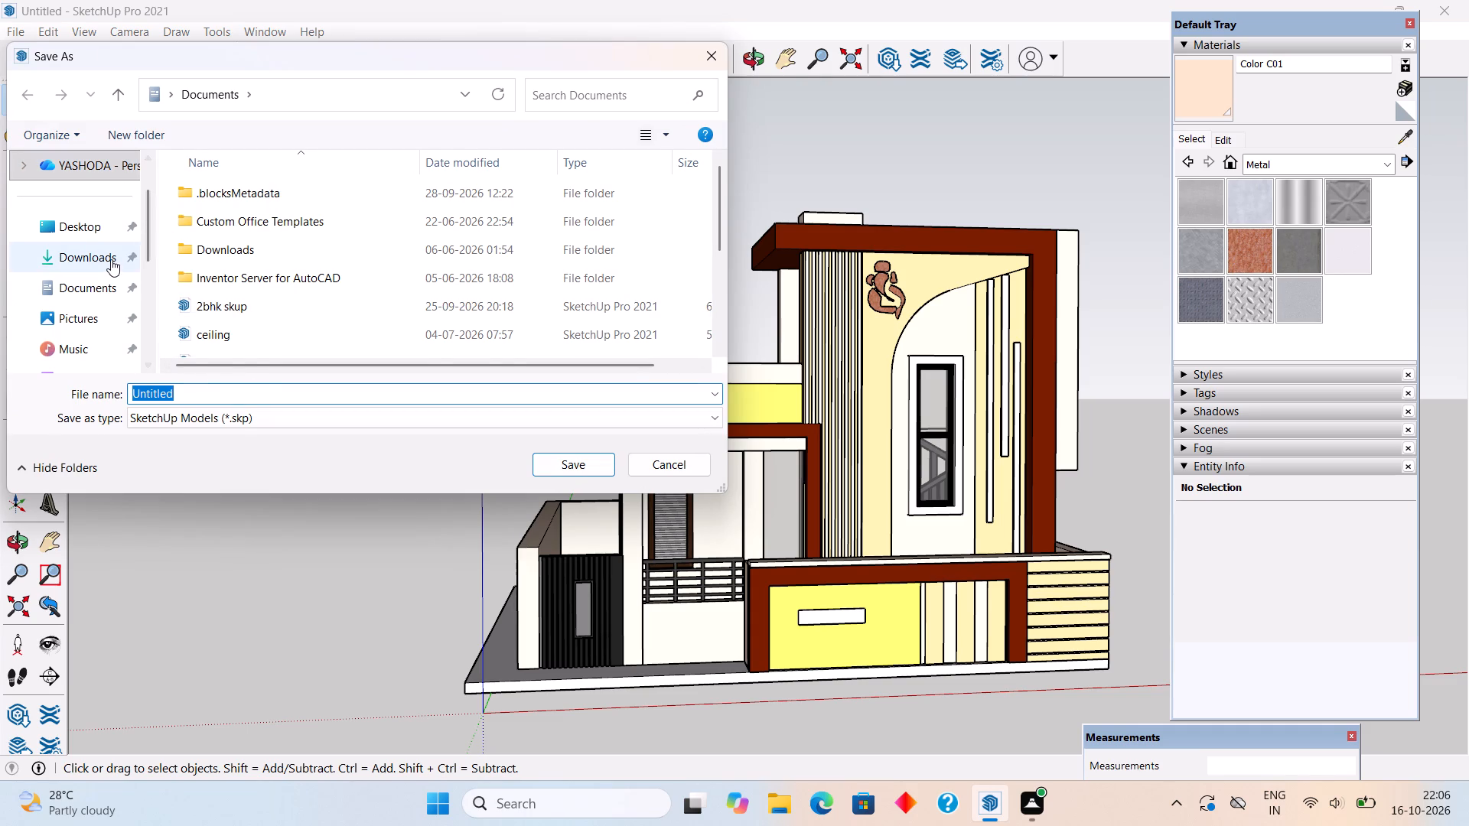
pyautogui.click(238, 385)
pyautogui.press('BackSpace')
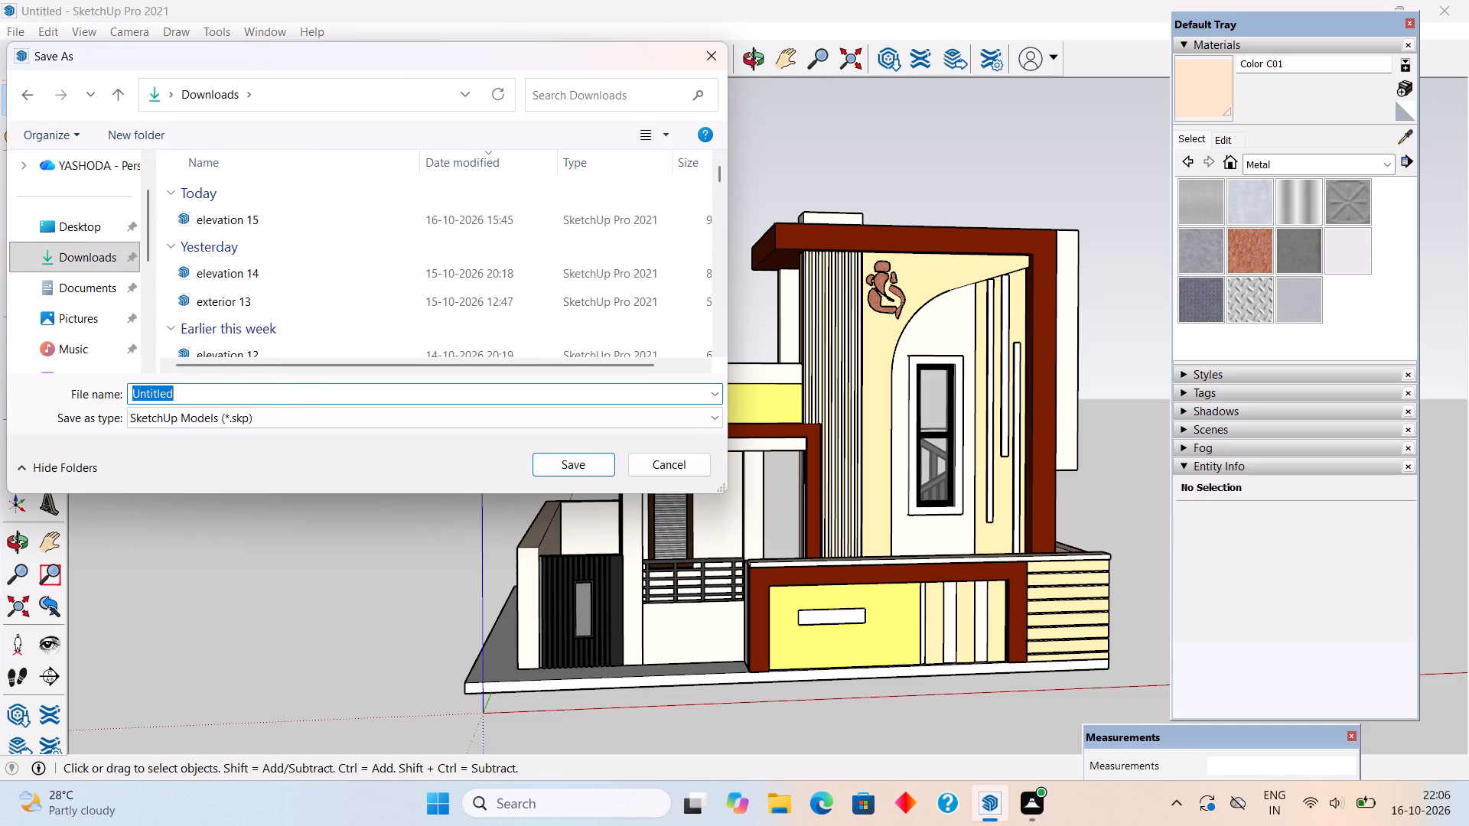
pyautogui.press('e')
pyautogui.write('leva')
pyautogui.write('tion')
pyautogui.press('space')
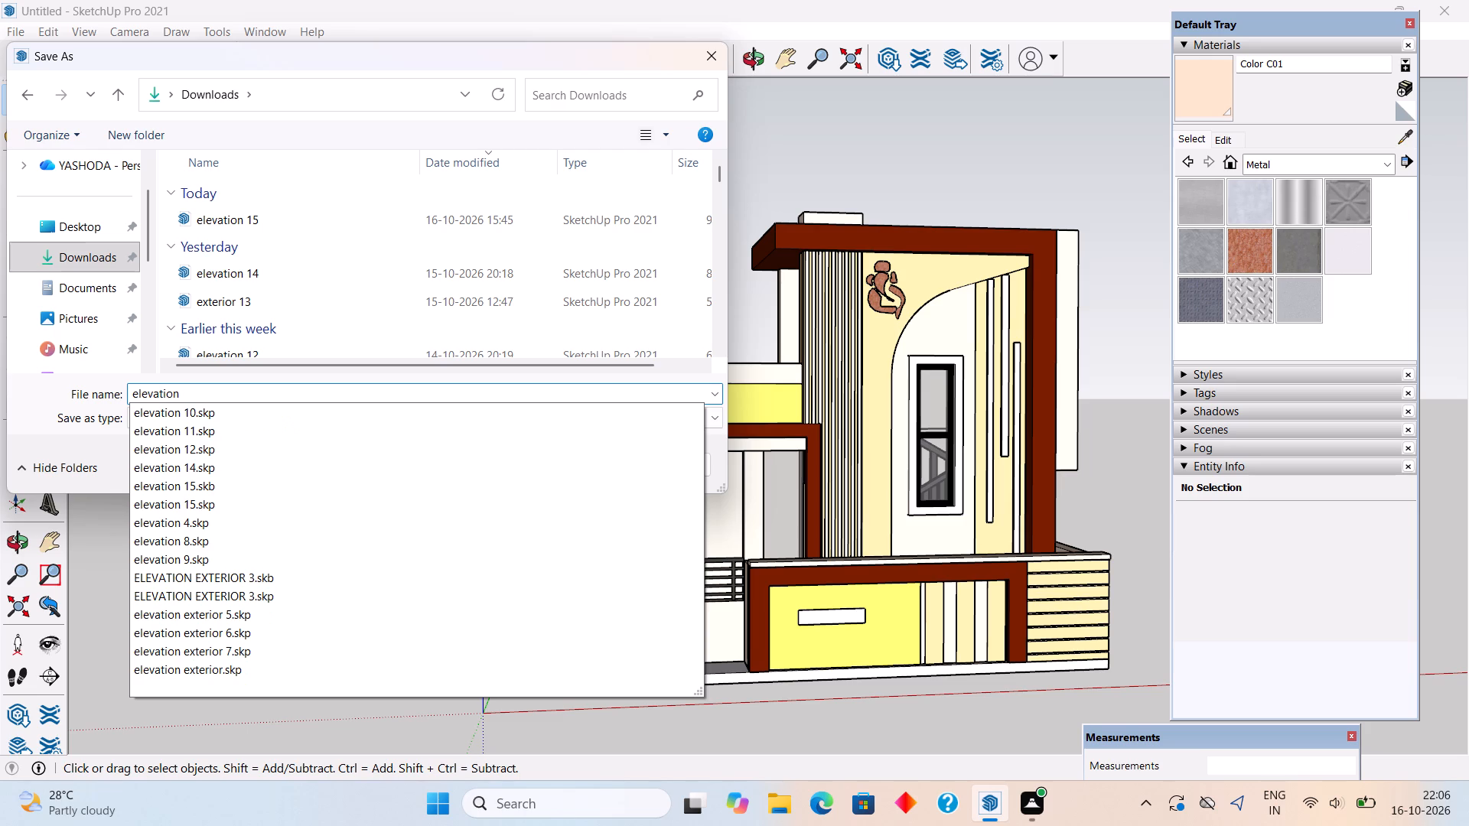
pyautogui.press('1')
pyautogui.press('6')
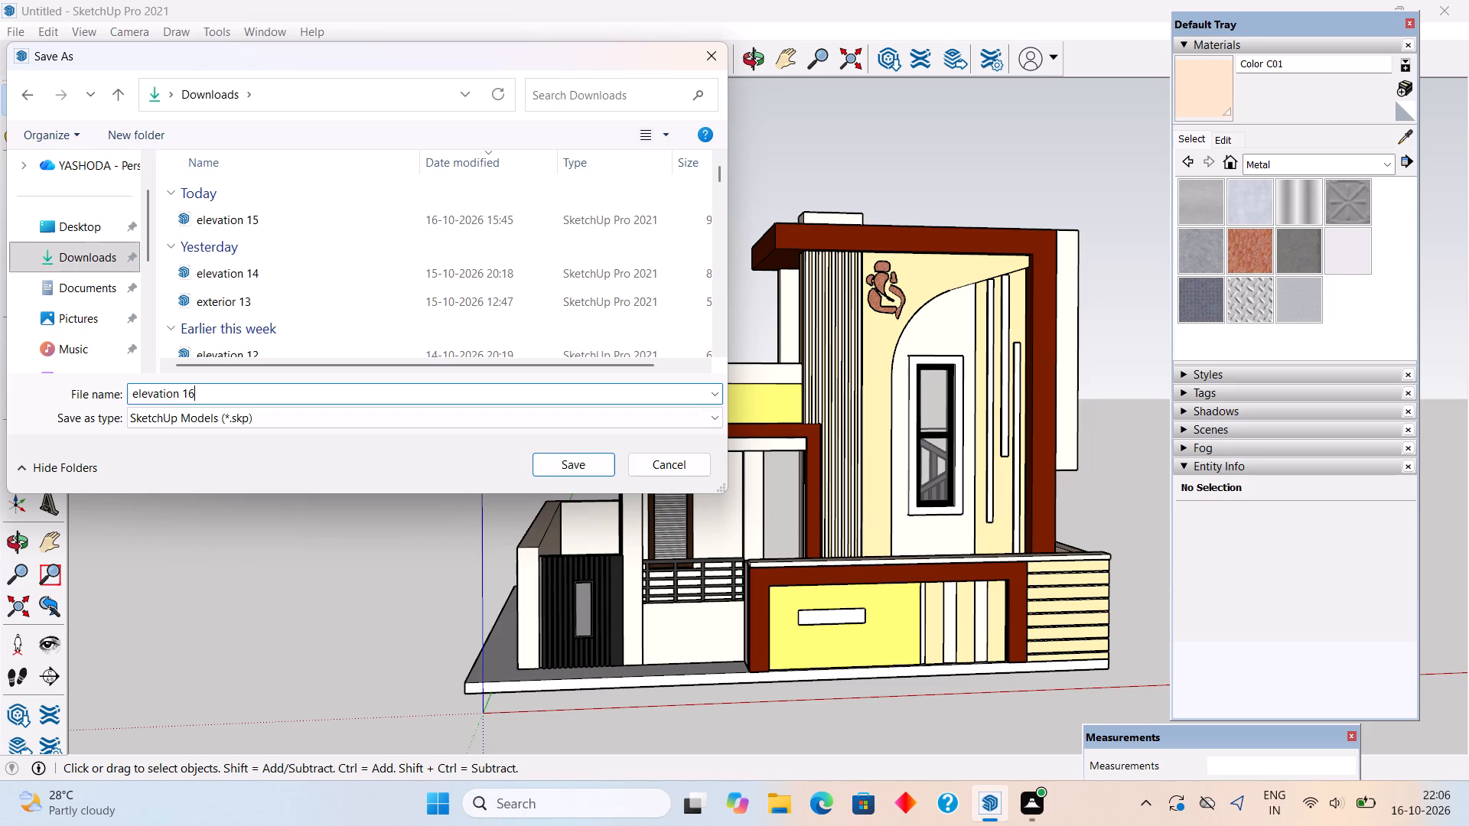
pyautogui.press('Return')
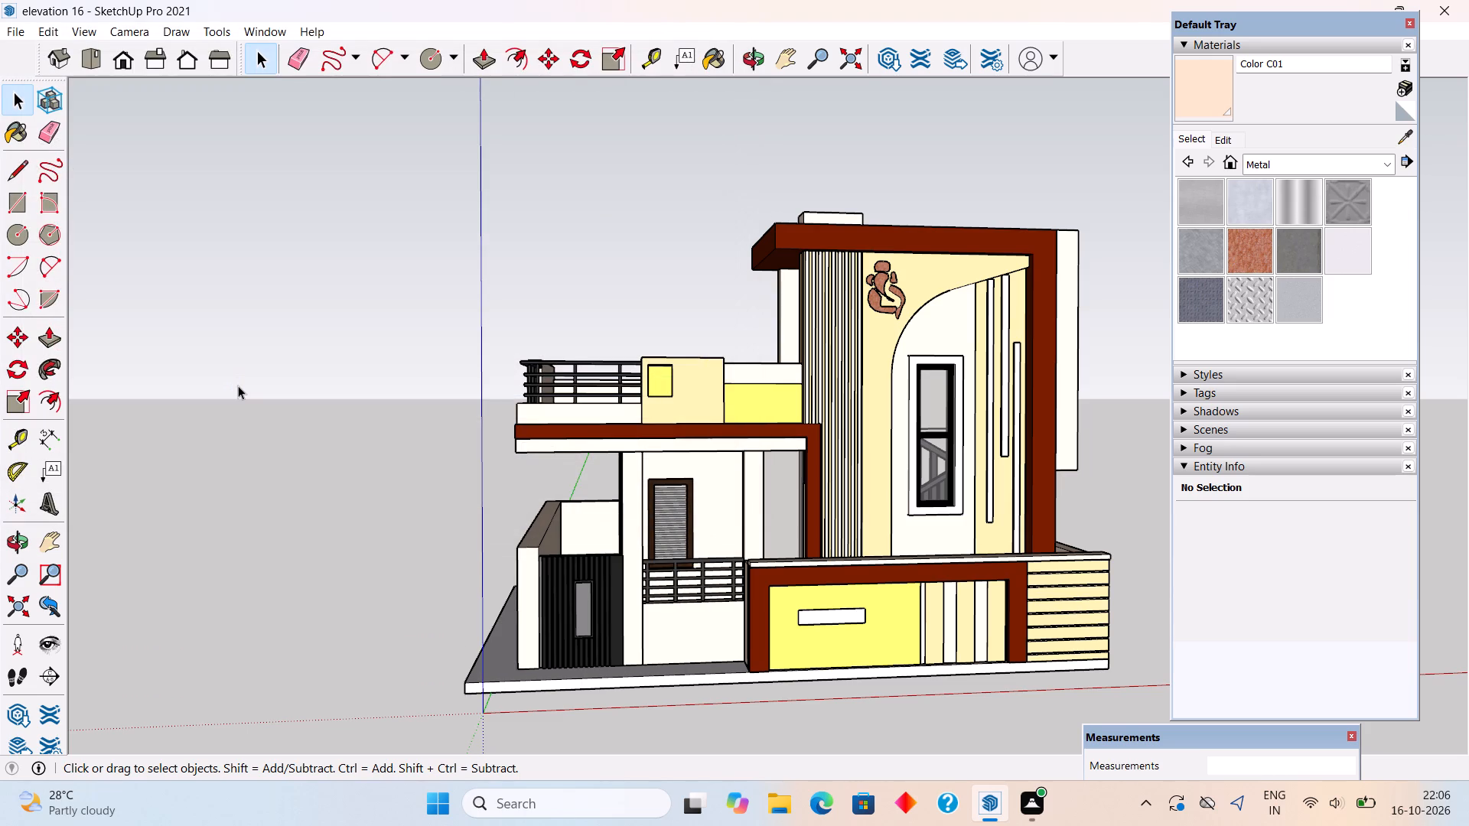